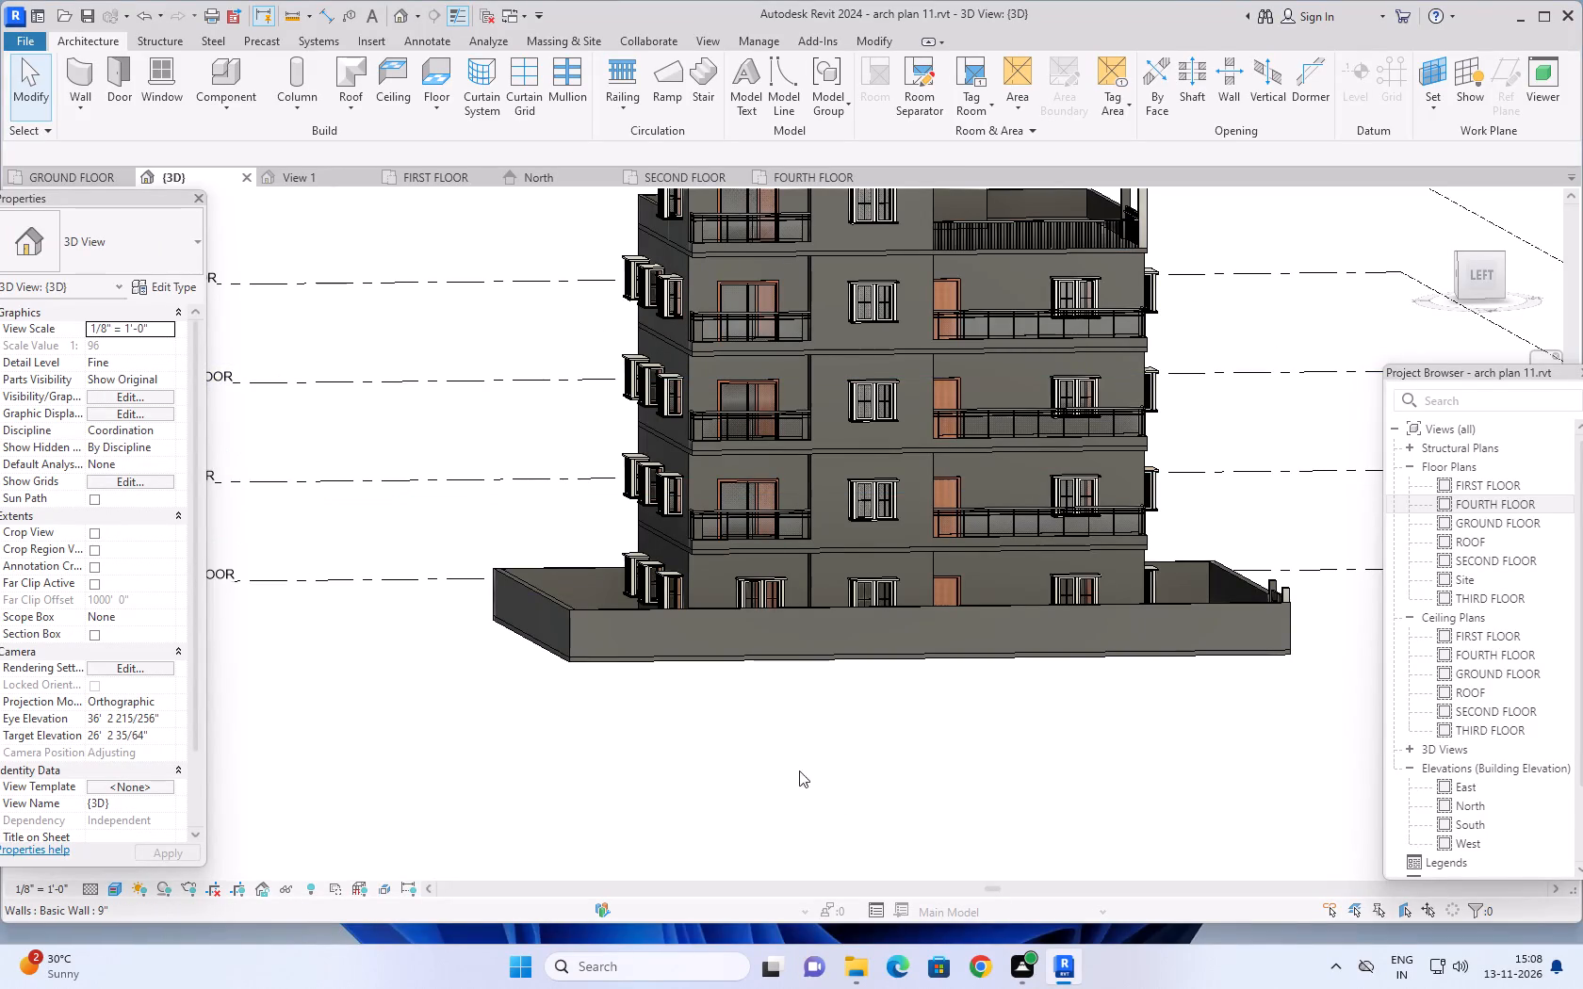
Examine the balcony facade and the adjoining side of the building in 3D, checking the box bay windows on every floor.
{"action": "scroll", "coordinate": [831, 746], "scroll_direction": "down", "scroll_amount": 1}
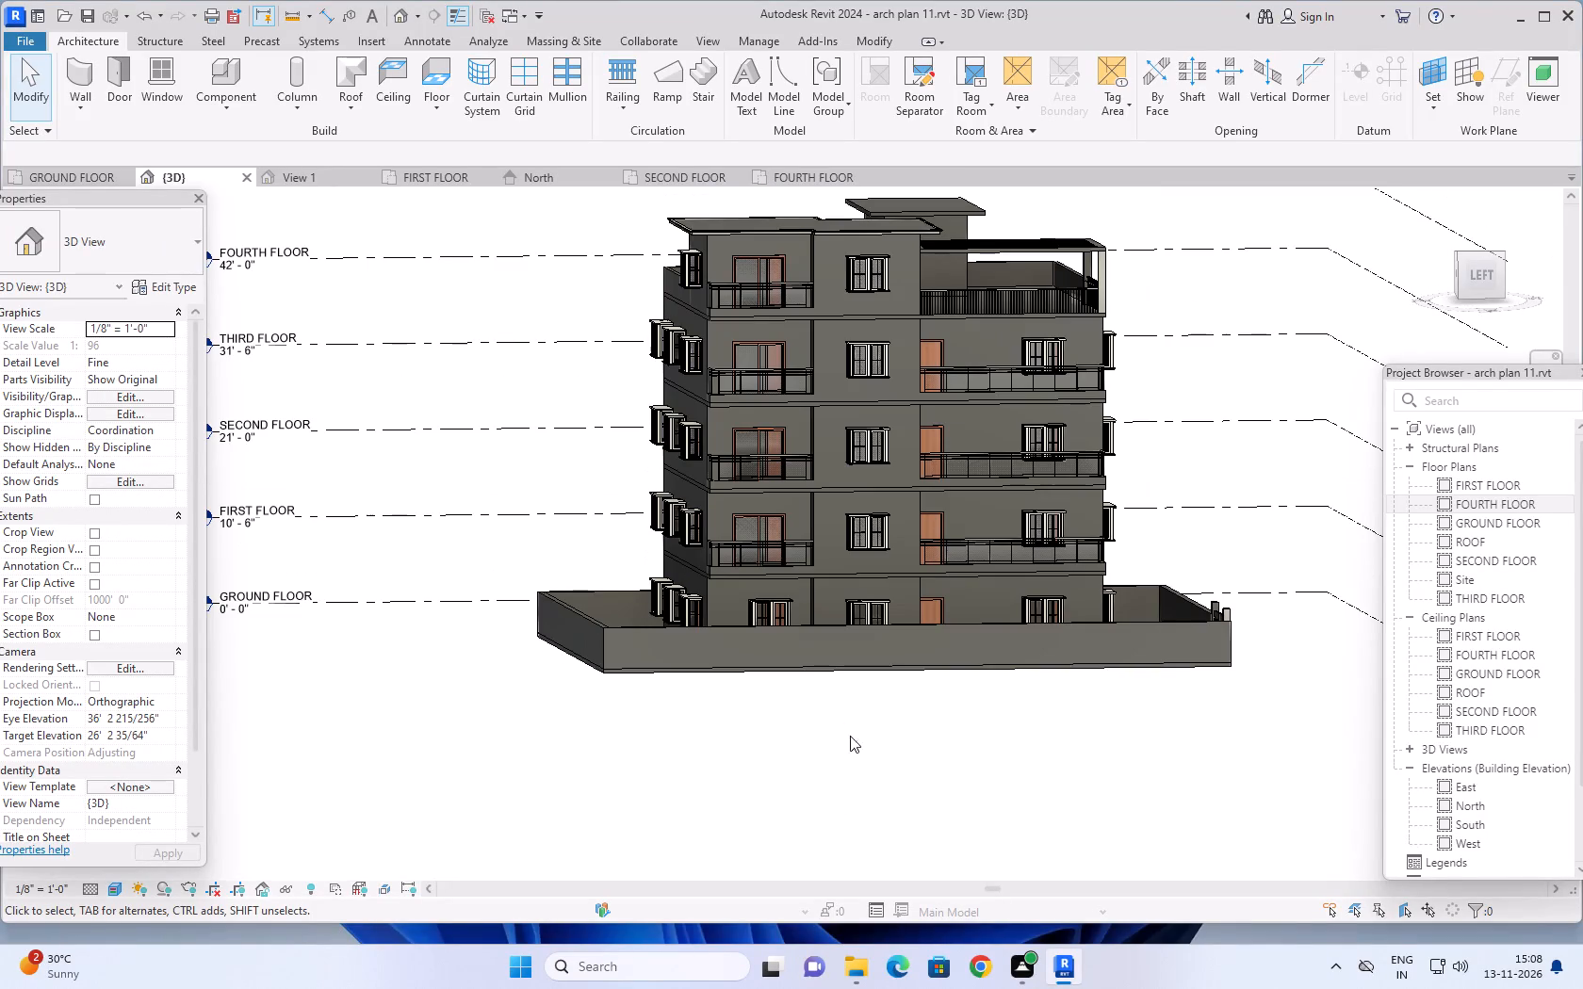
{"action": "scroll", "coordinate": [882, 732], "scroll_direction": "down", "scroll_amount": 1}
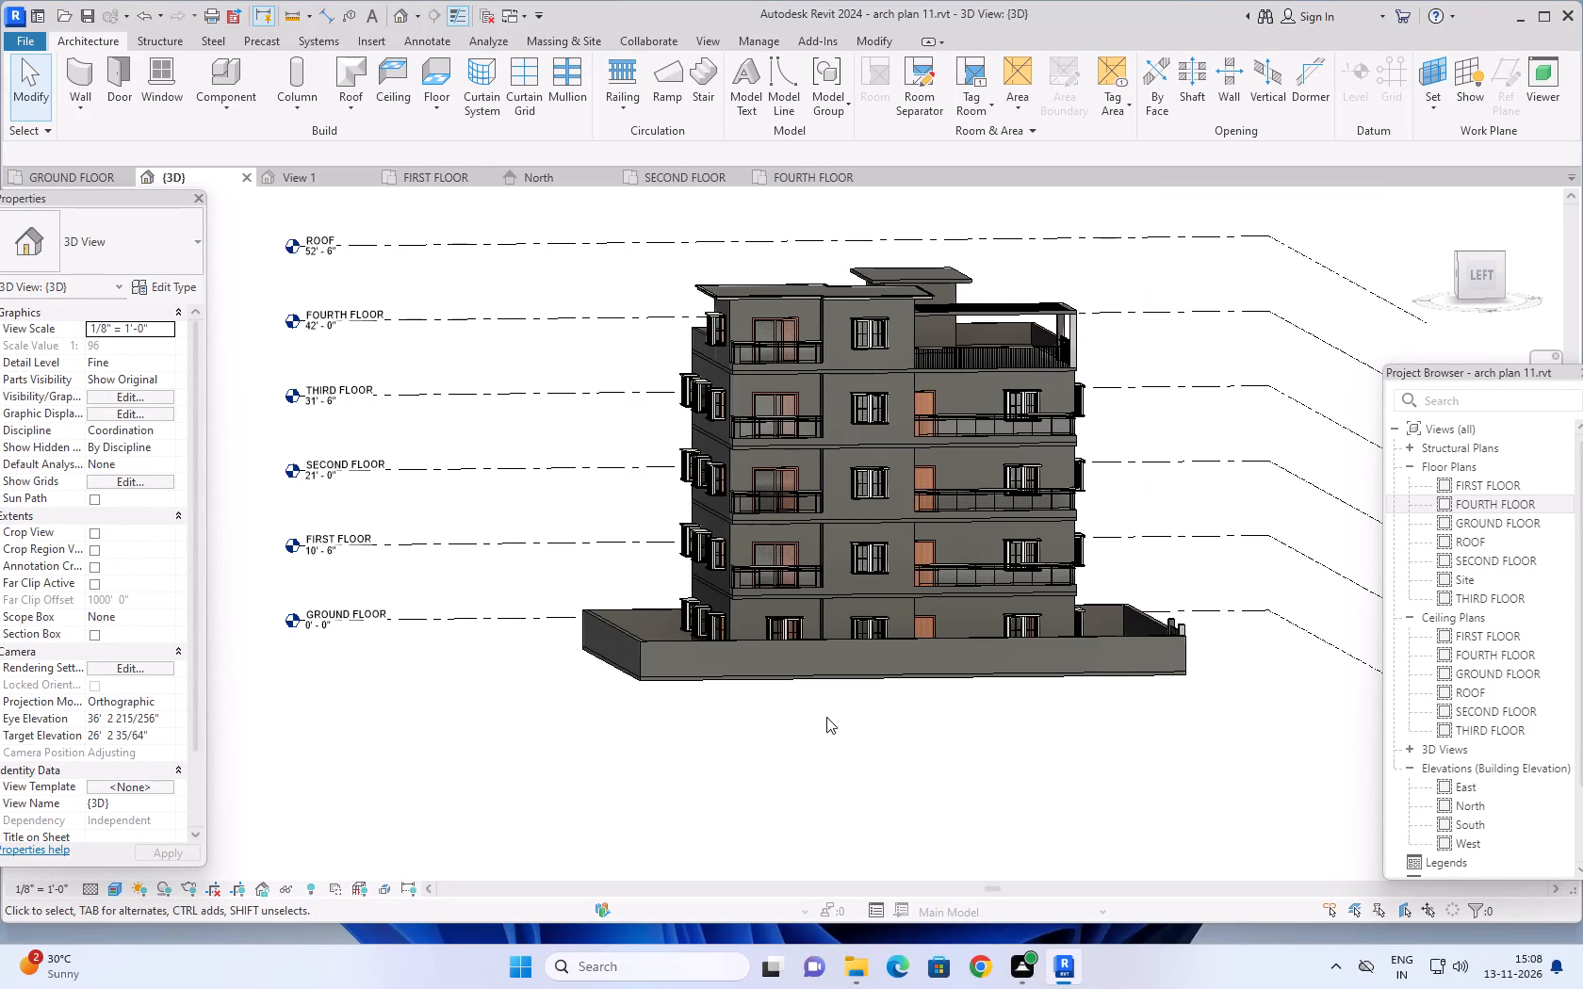
{"action": "scroll", "coordinate": [838, 711], "scroll_direction": "up", "scroll_amount": 5}
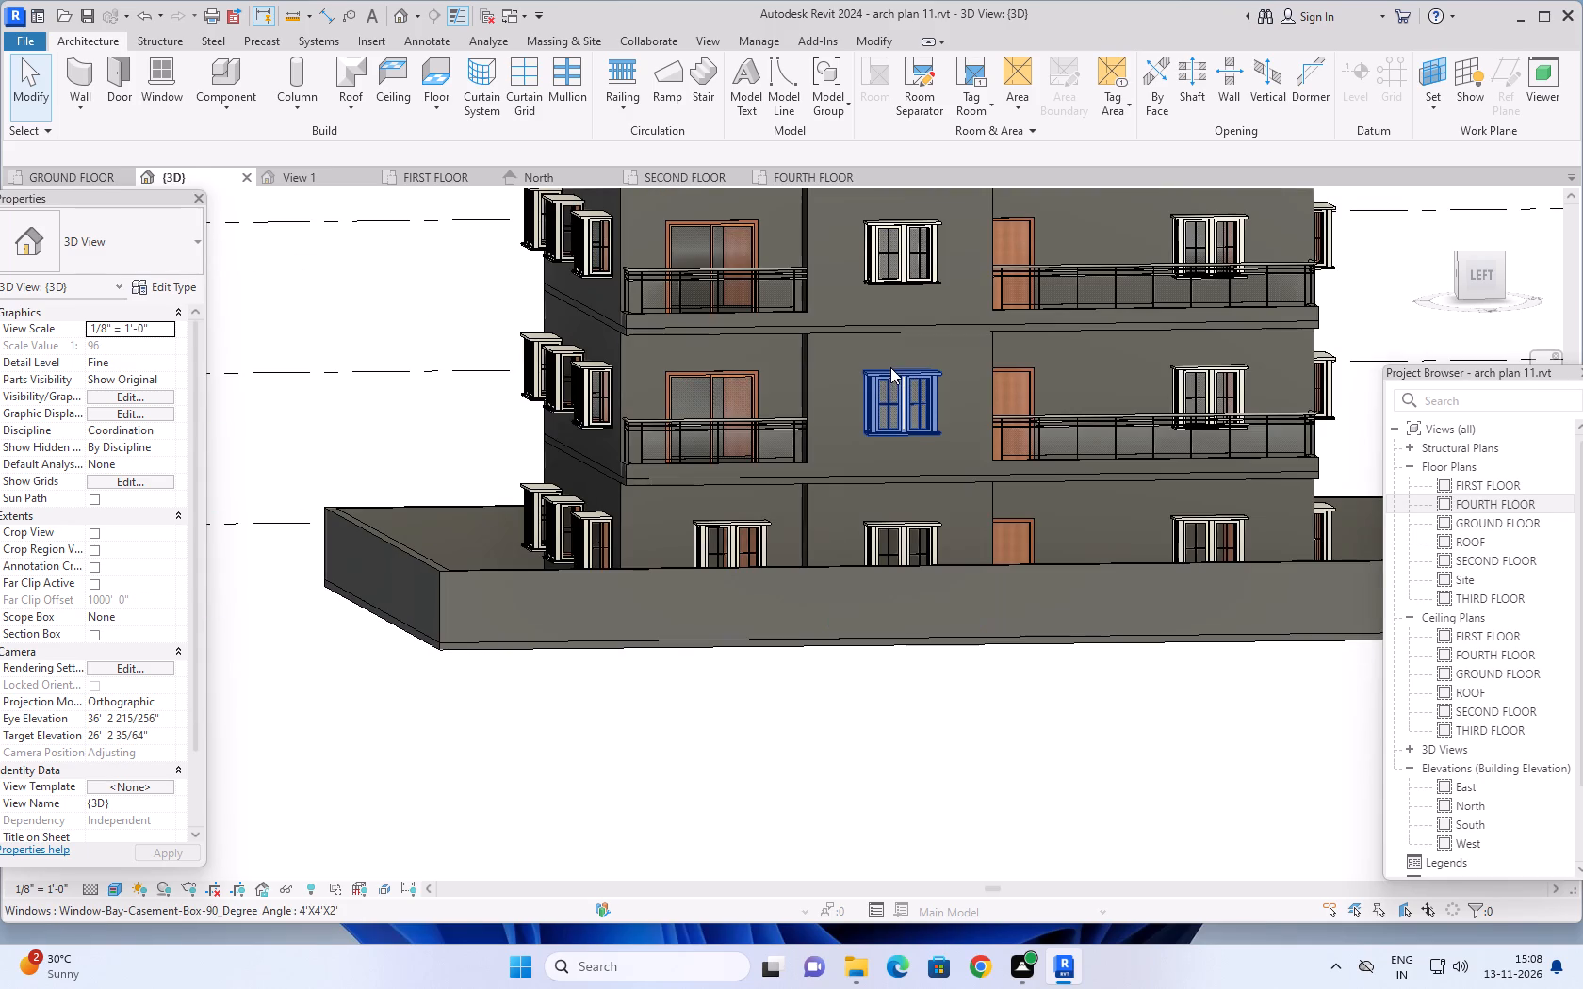
{"action": "scroll", "coordinate": [887, 381], "scroll_direction": "down", "scroll_amount": 1}
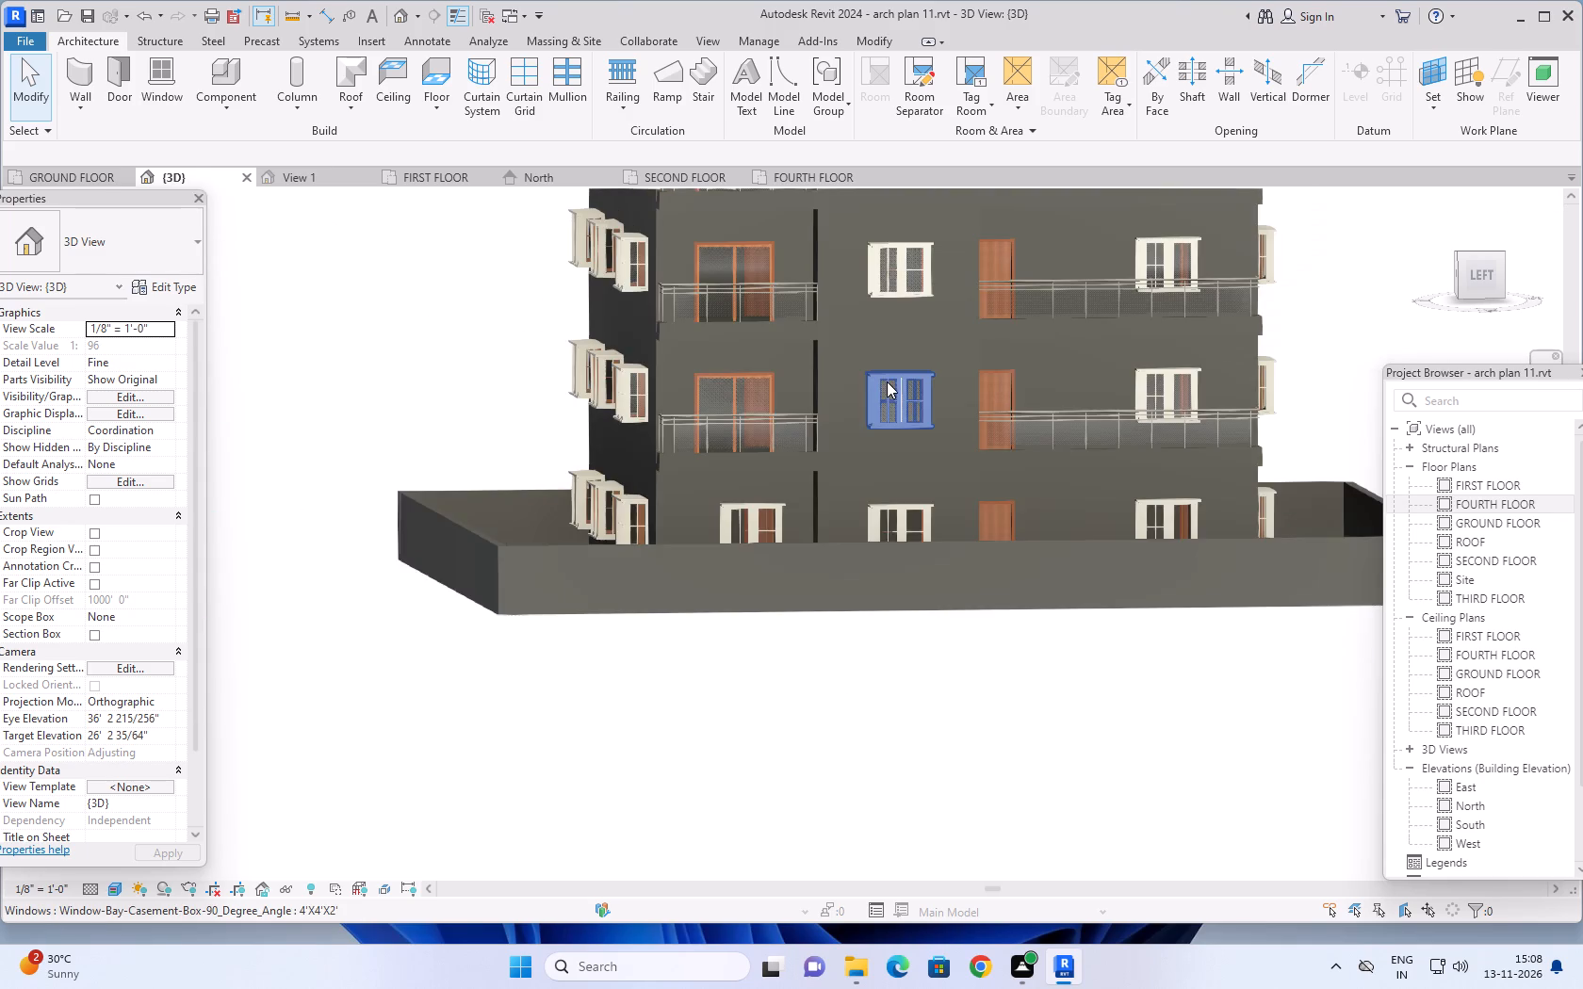
{"action": "scroll", "coordinate": [886, 385], "scroll_direction": "down", "scroll_amount": 3}
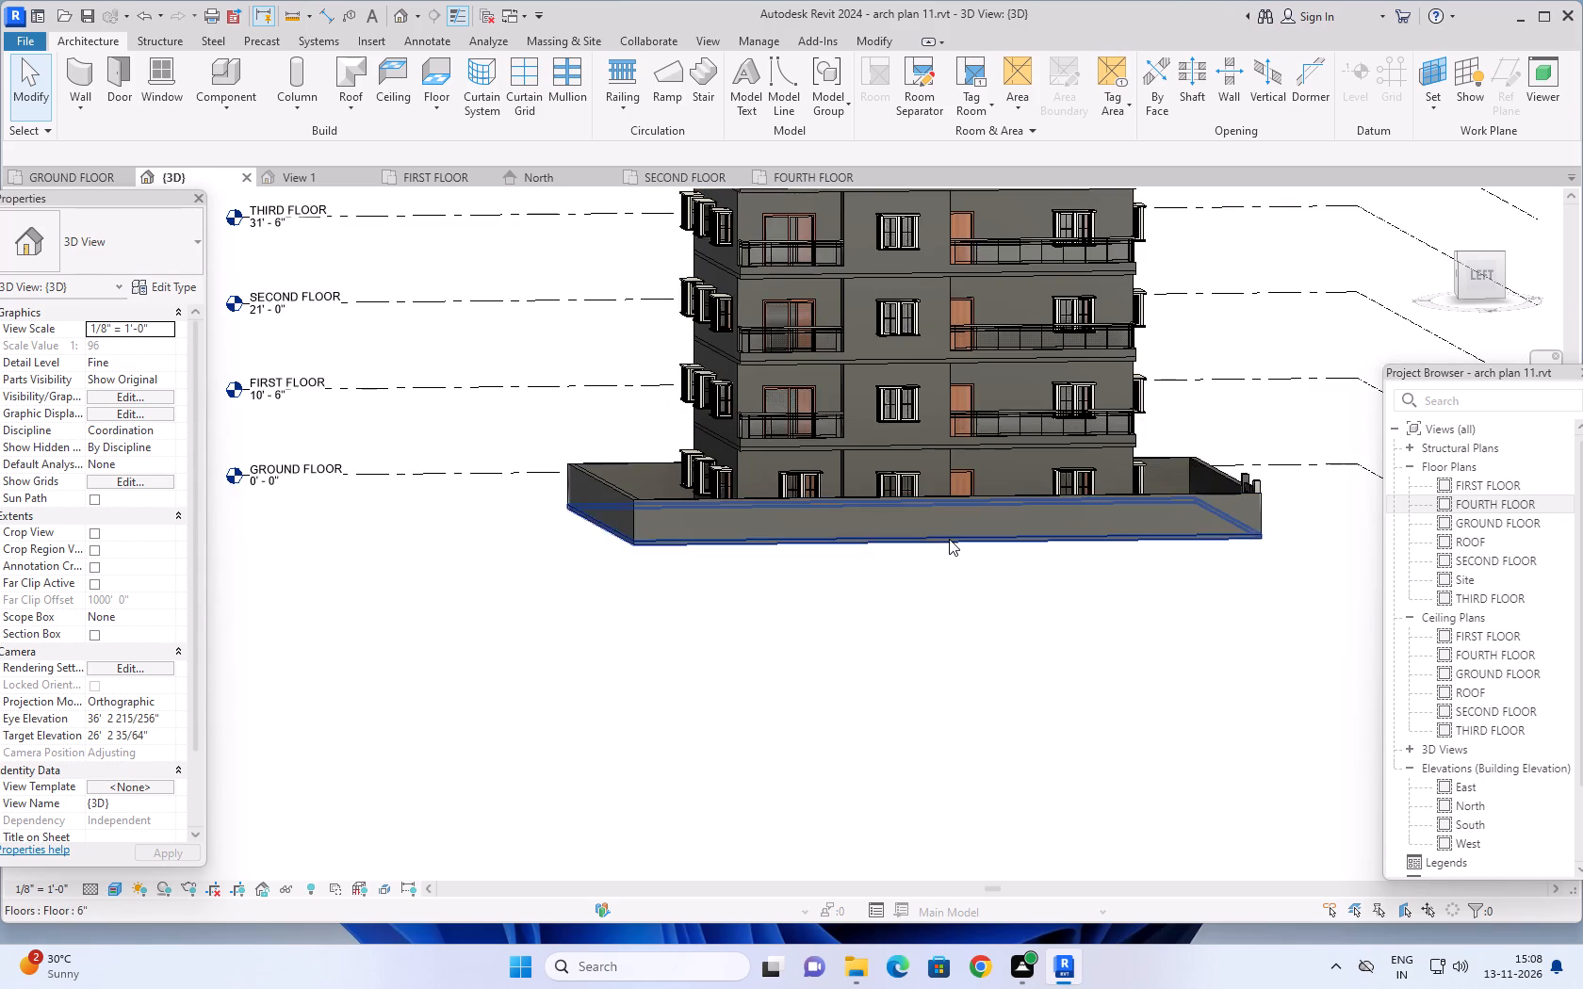
{"action": "scroll", "coordinate": [951, 538], "scroll_direction": "down", "scroll_amount": 3}
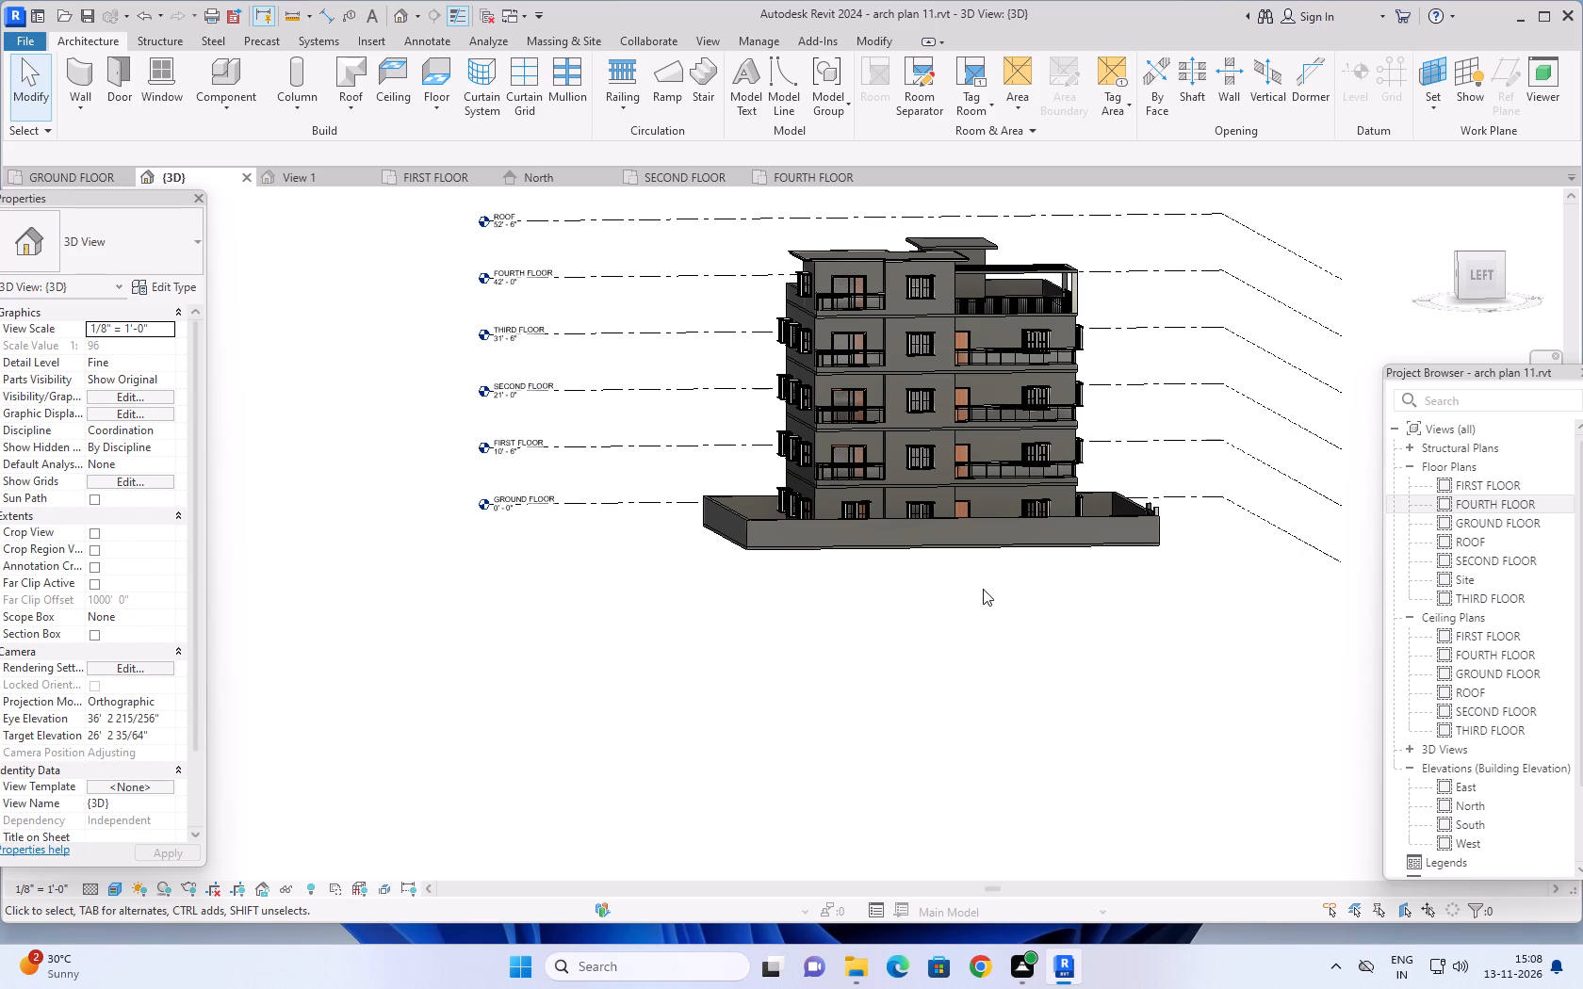
{"action": "middle_click_drag", "start_coordinate": [970, 585], "coordinate": [932, 565]}
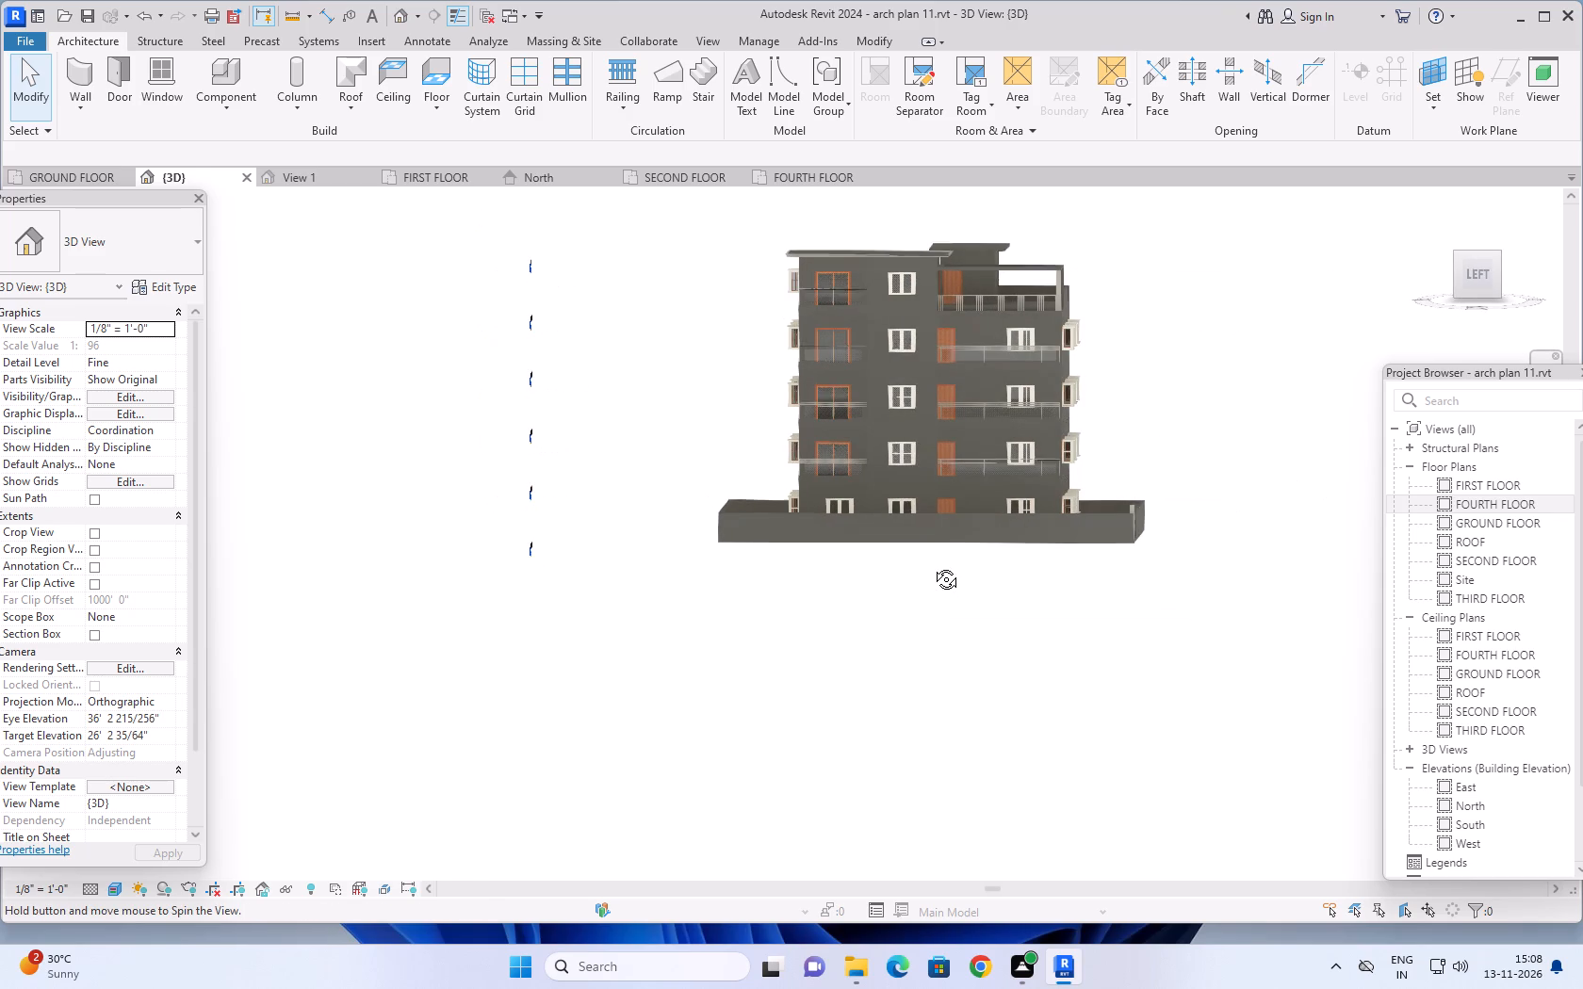
{"action": "middle_click_drag", "start_coordinate": [932, 565], "coordinate": [932, 564]}
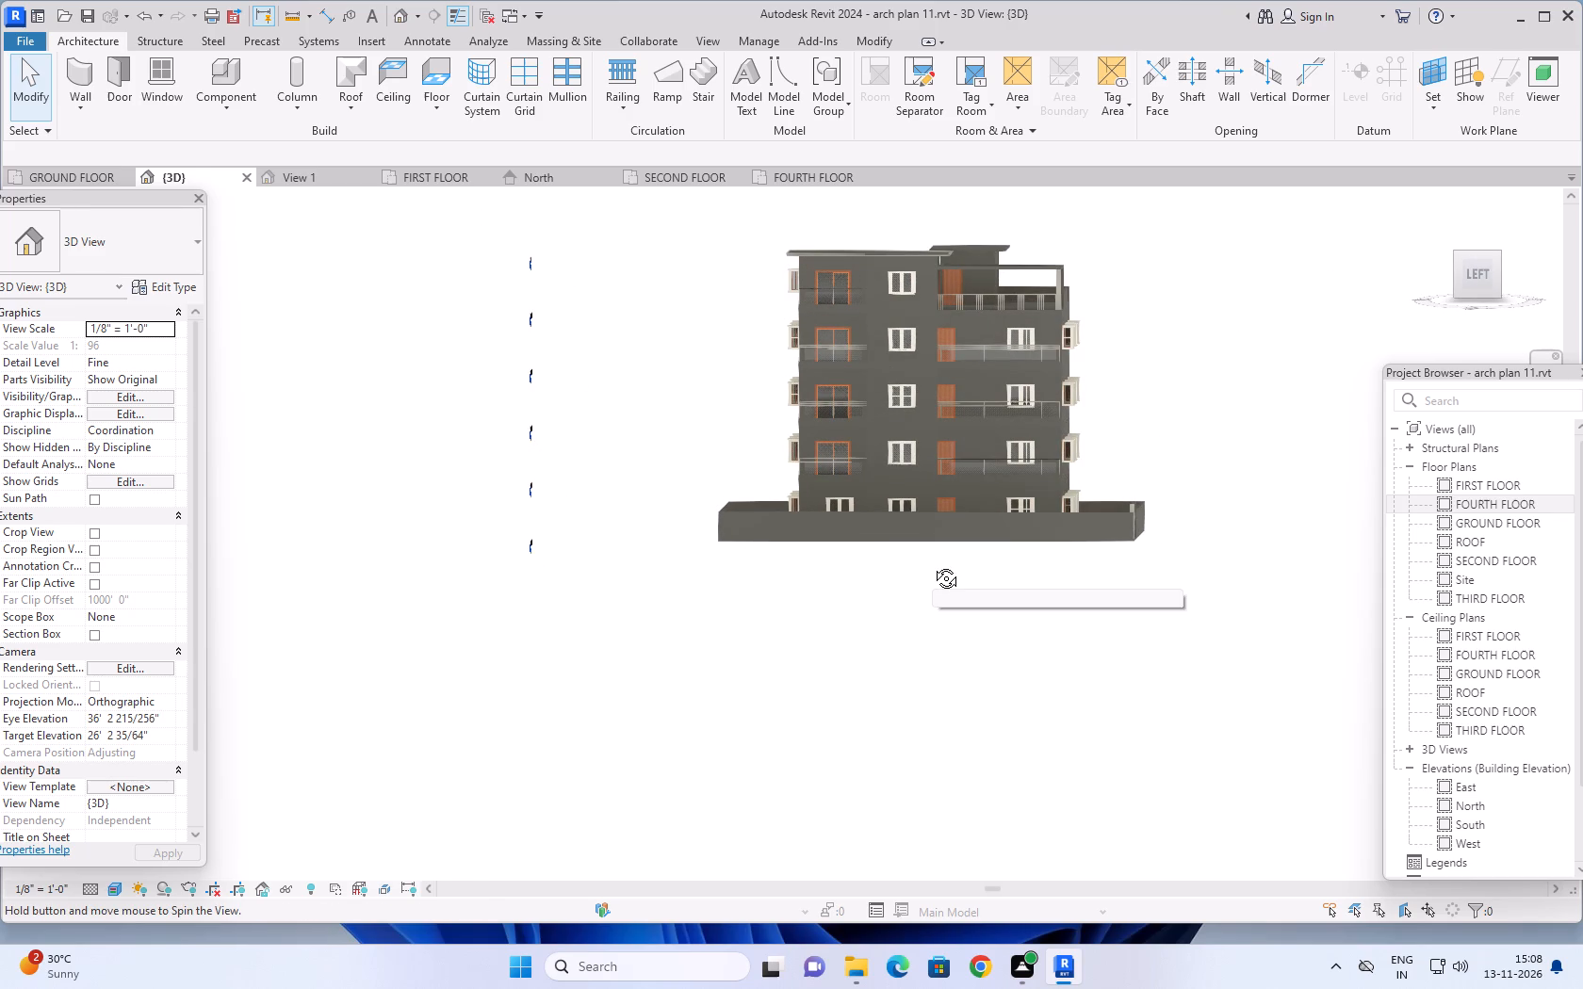
{"action": "middle_click_drag", "start_coordinate": [932, 564], "coordinate": [932, 554]}
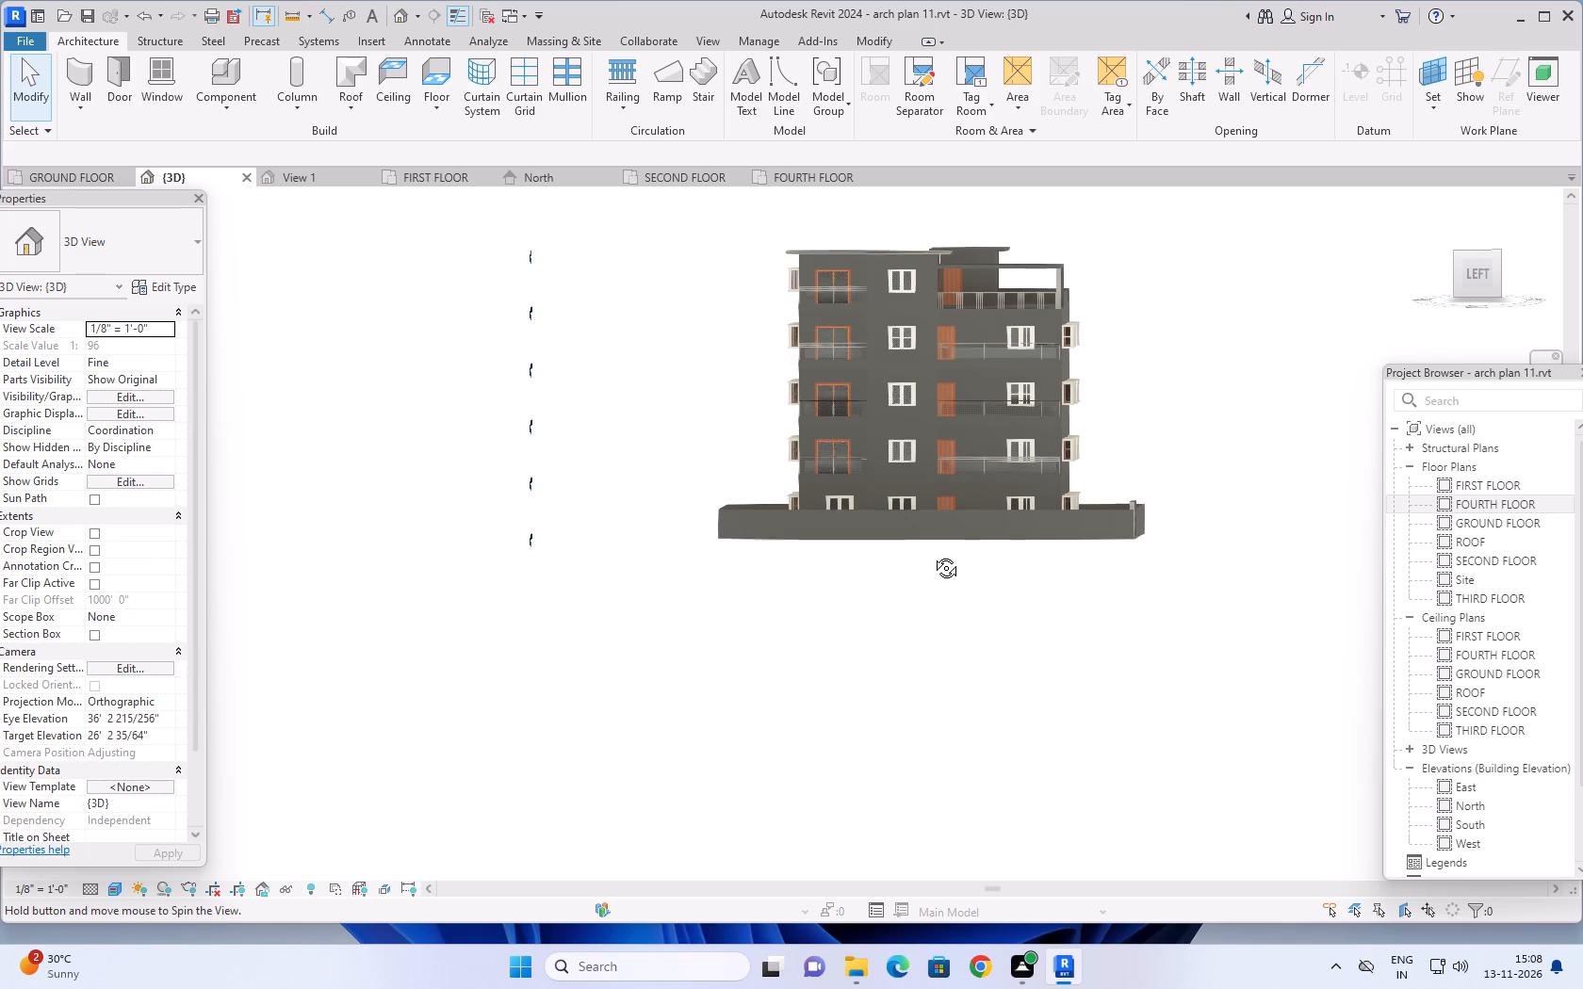
{"action": "middle_click_drag", "start_coordinate": [932, 554], "coordinate": [934, 551]}
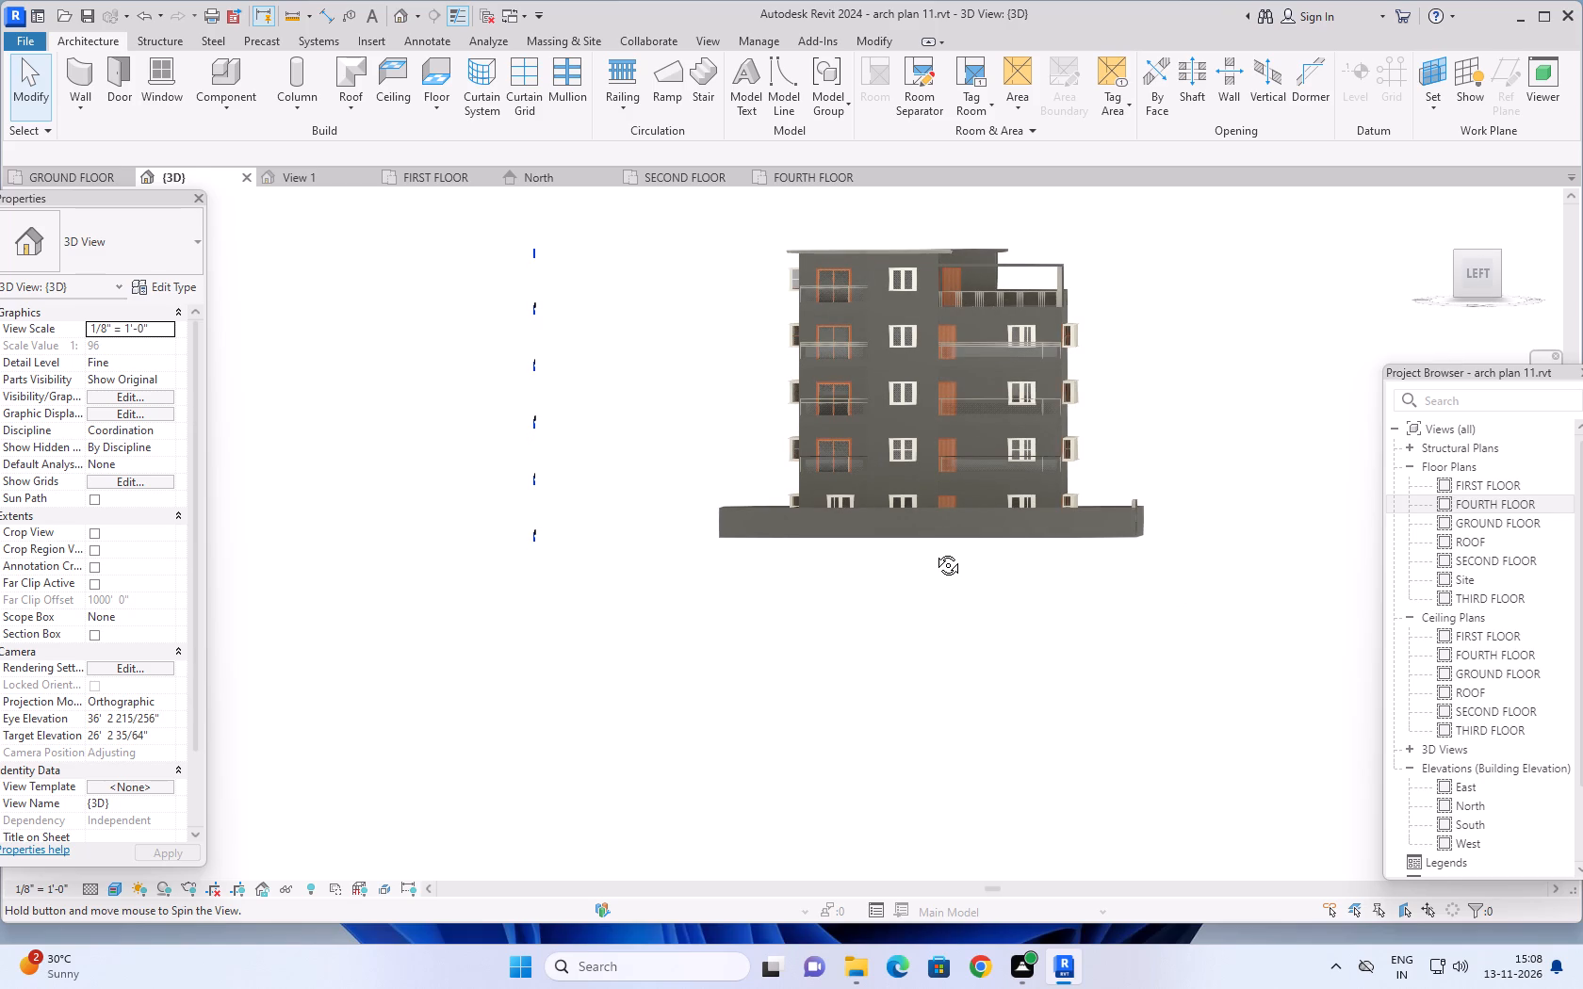
{"action": "middle_click_drag", "start_coordinate": [934, 551], "coordinate": [941, 569]}
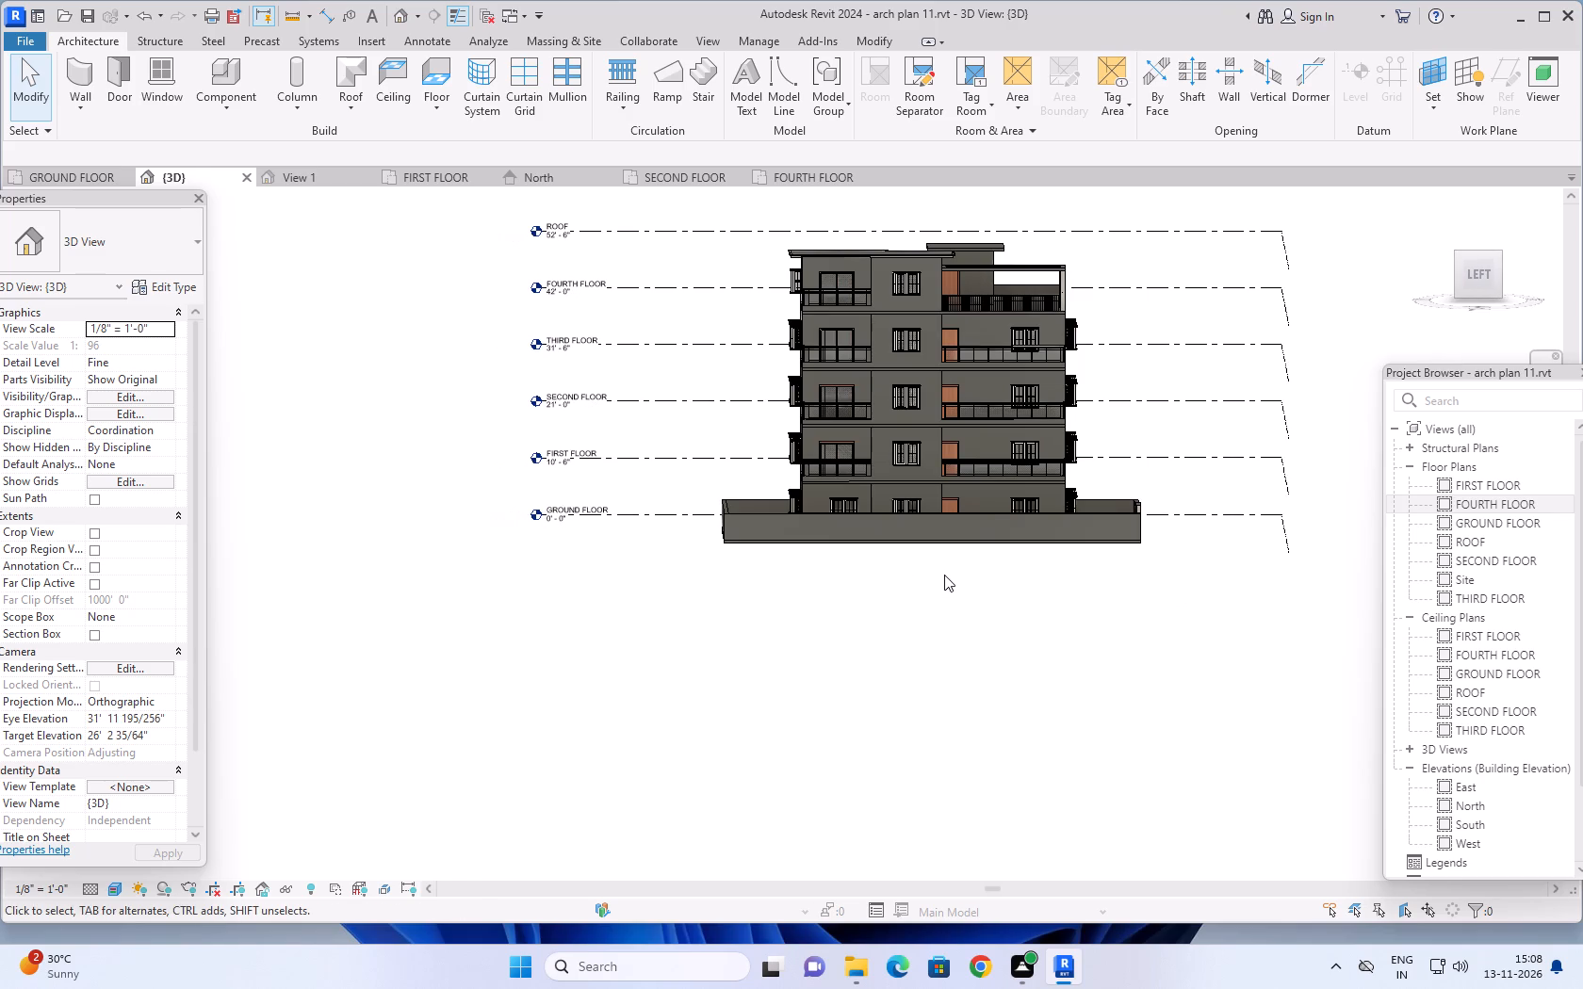
{"action": "middle_click_drag", "start_coordinate": [944, 575], "coordinate": [1069, 632], "text": "shift"}
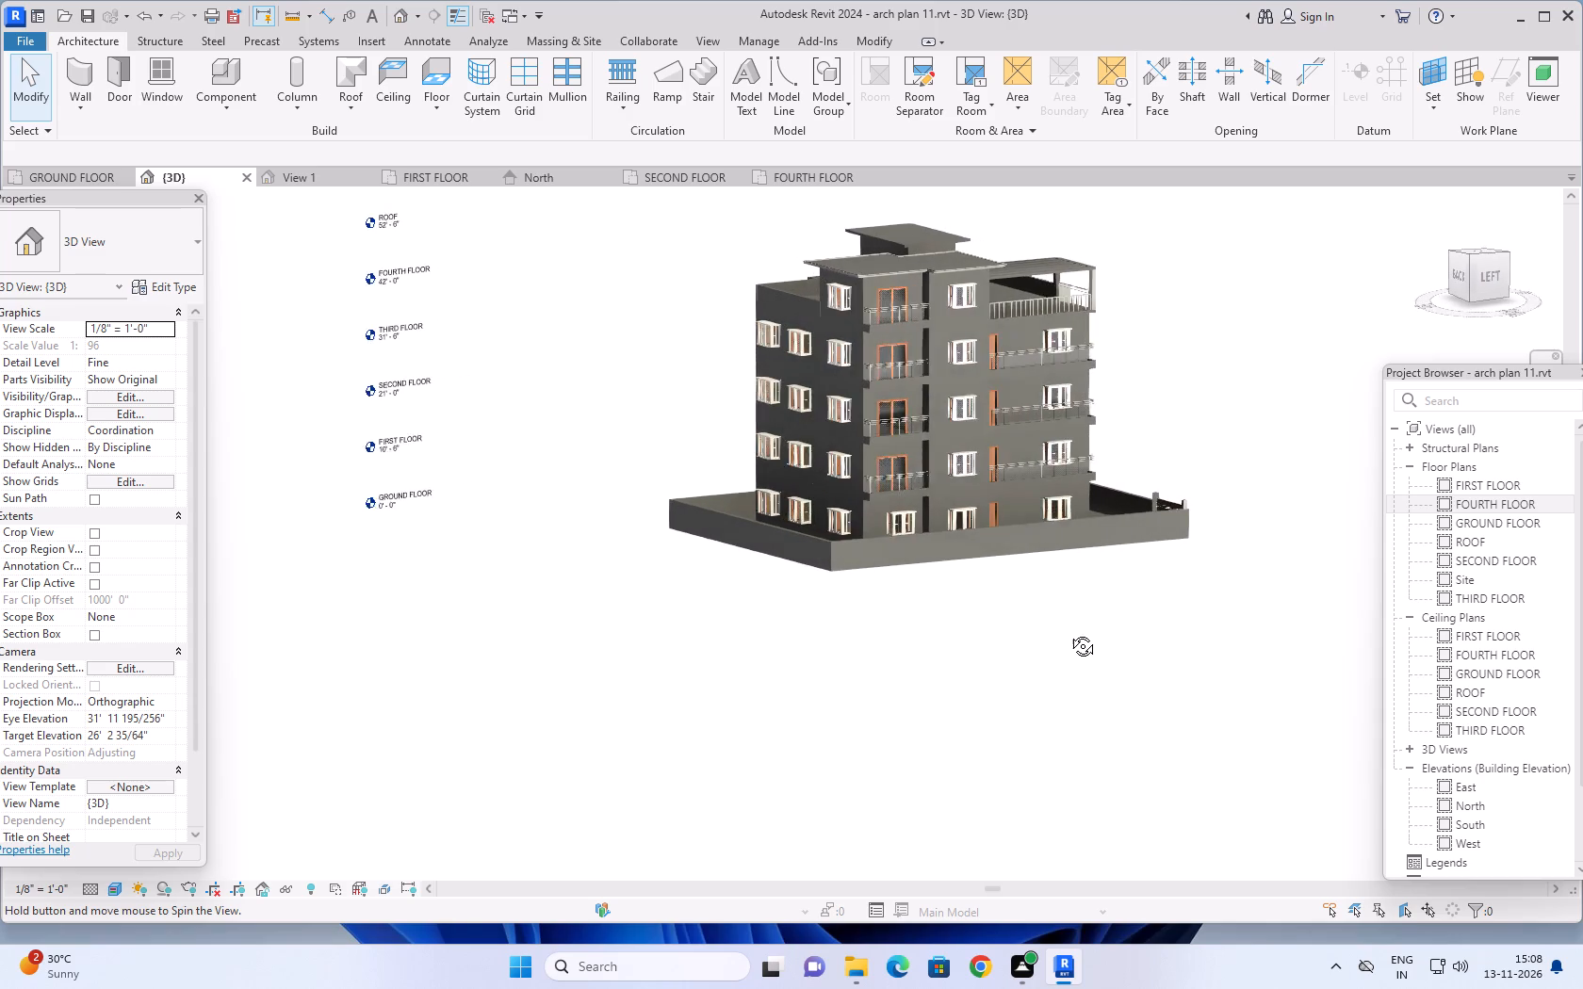
{"action": "middle_click_drag", "start_coordinate": [1069, 632], "coordinate": [1069, 652], "text": "shift"}
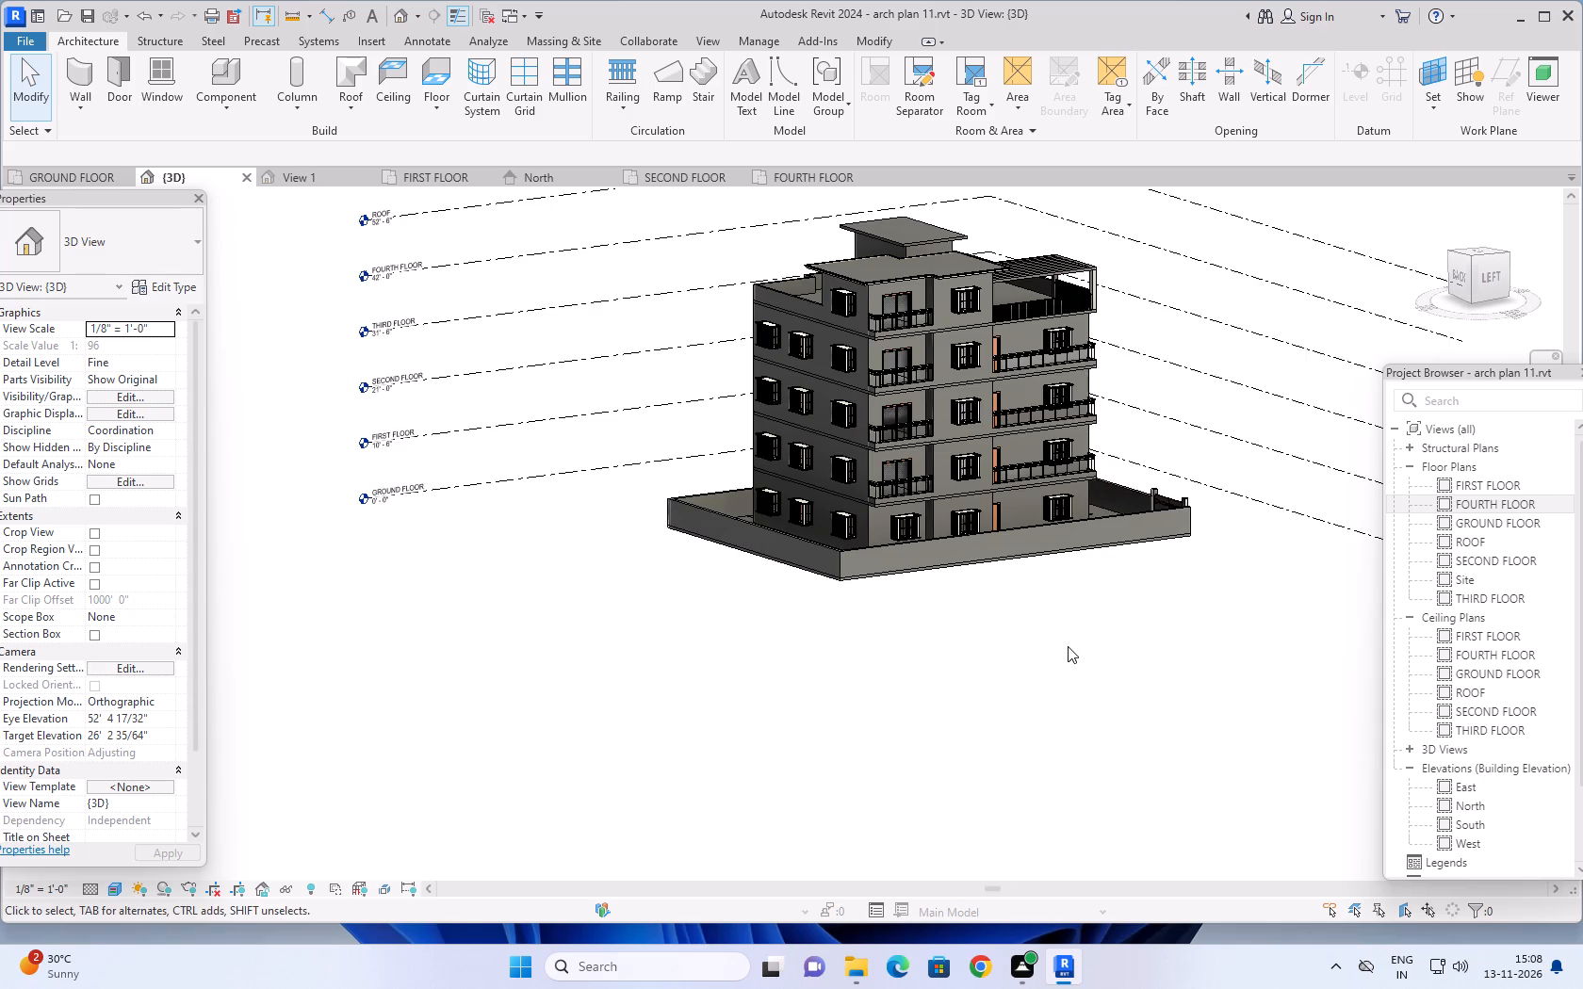
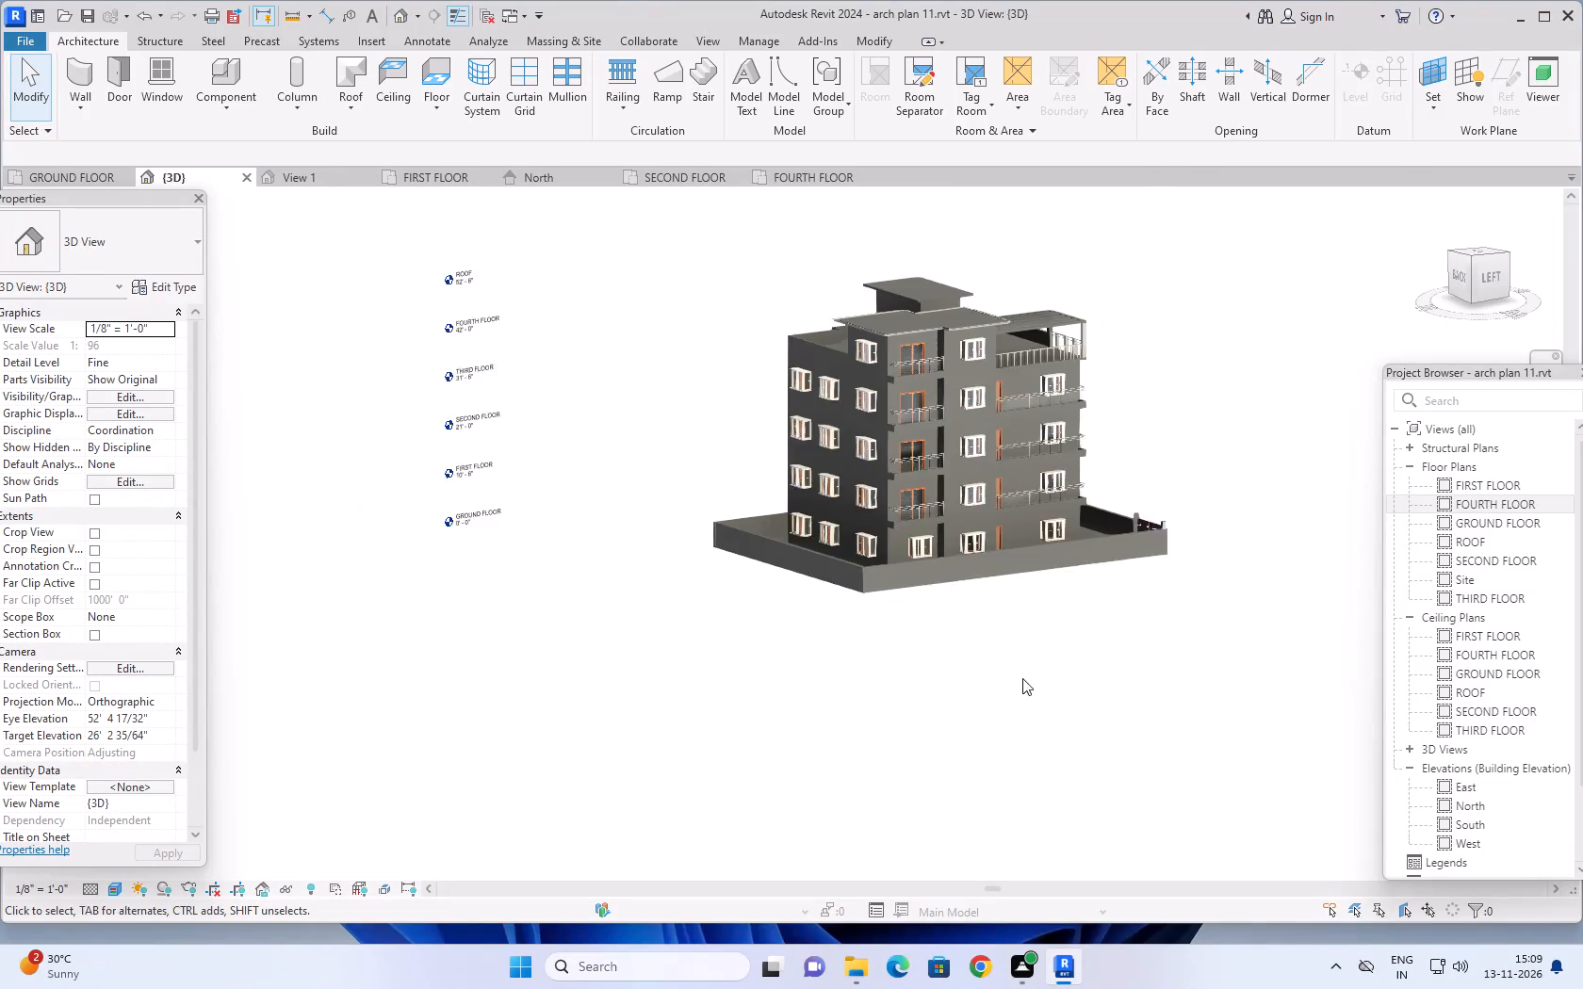
Examine the building in 3D around the balcony facade and the front and right sides, checking the windows, balconies and roof slabs.
{"action": "scroll", "coordinate": [1019, 675], "scroll_direction": "down", "scroll_amount": 2}
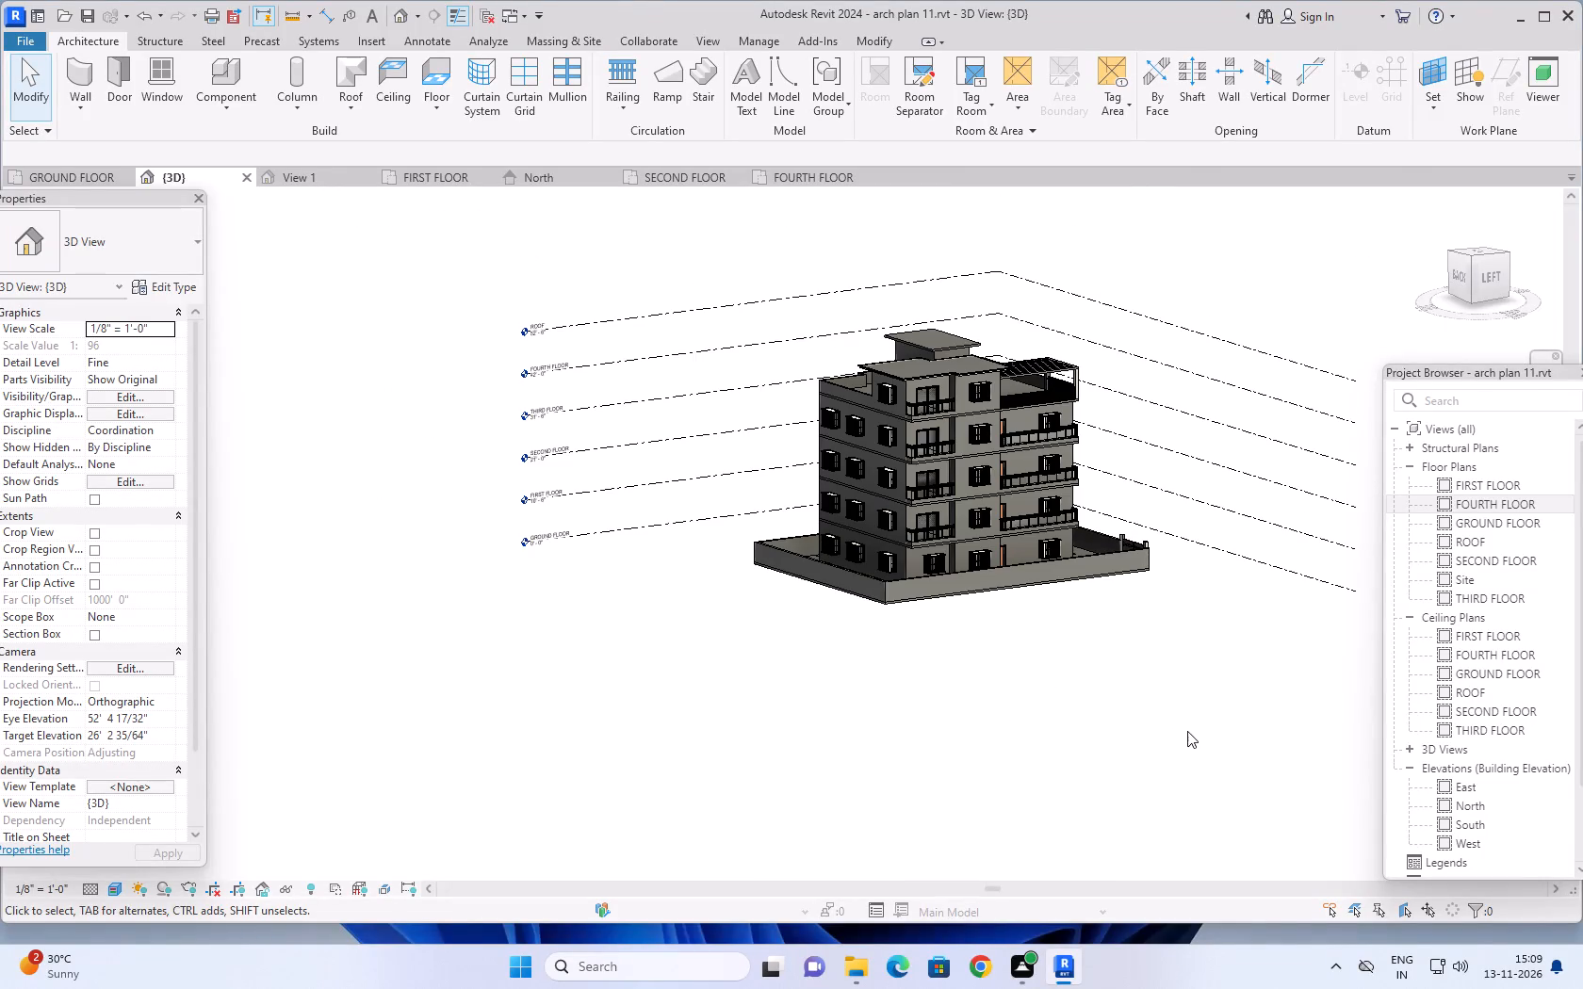
{"action": "middle_click_drag", "start_coordinate": [1166, 697], "coordinate": [1153, 706], "text": "shift"}
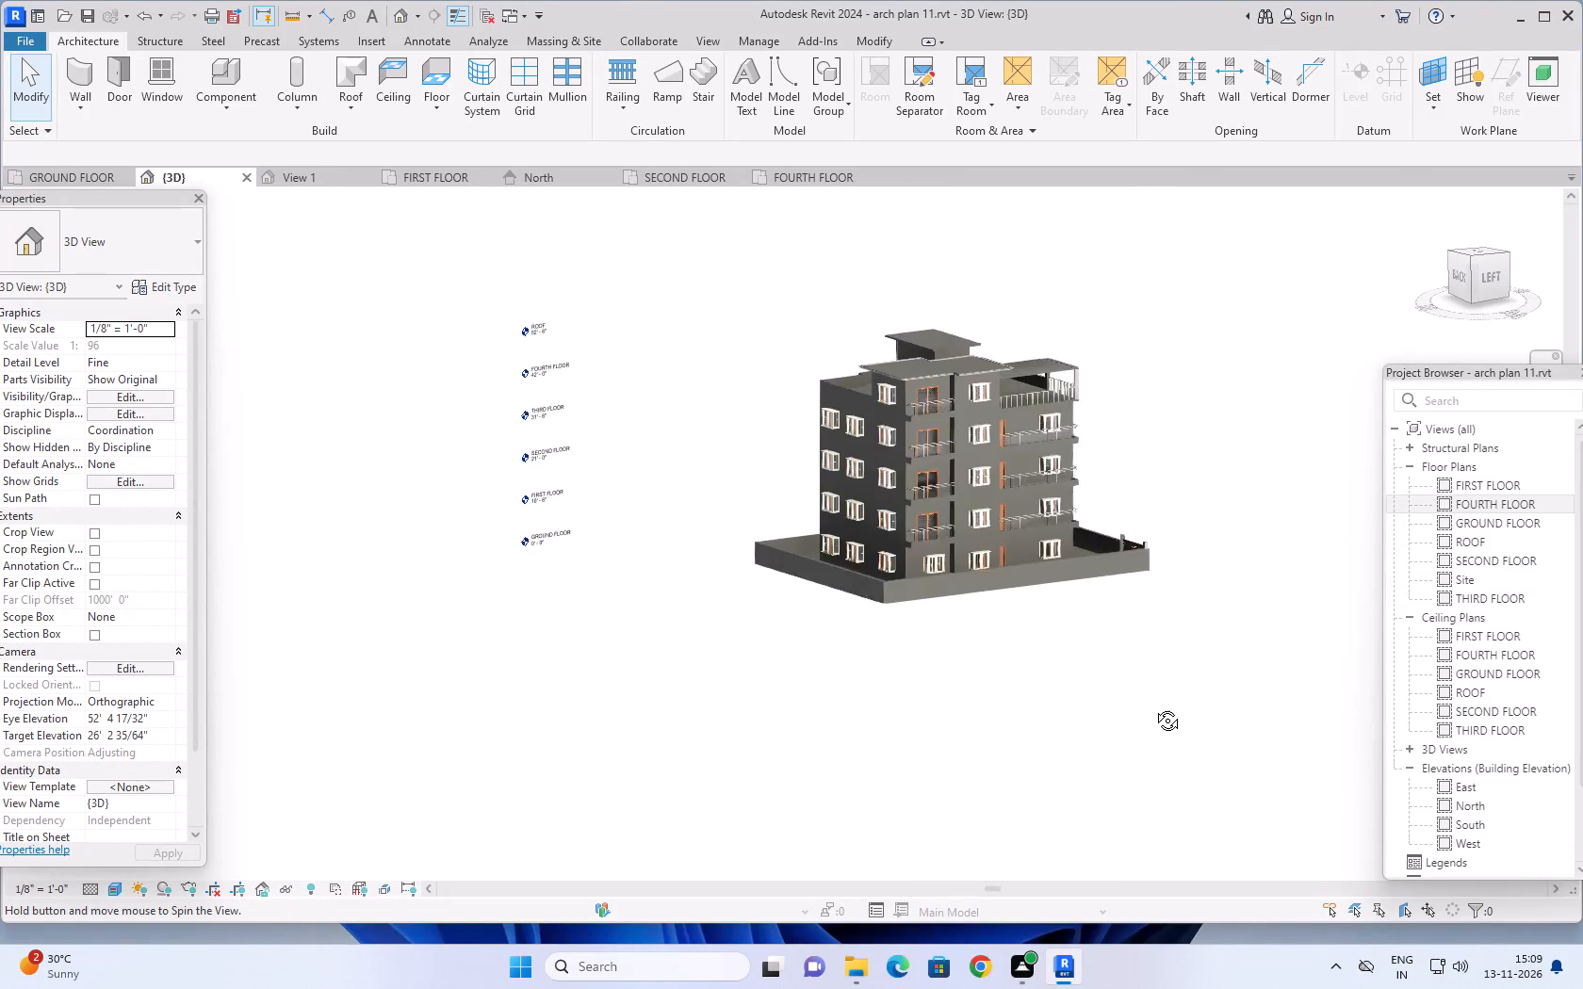
{"action": "middle_click_drag", "start_coordinate": [1153, 706], "coordinate": [1127, 714], "text": "shift"}
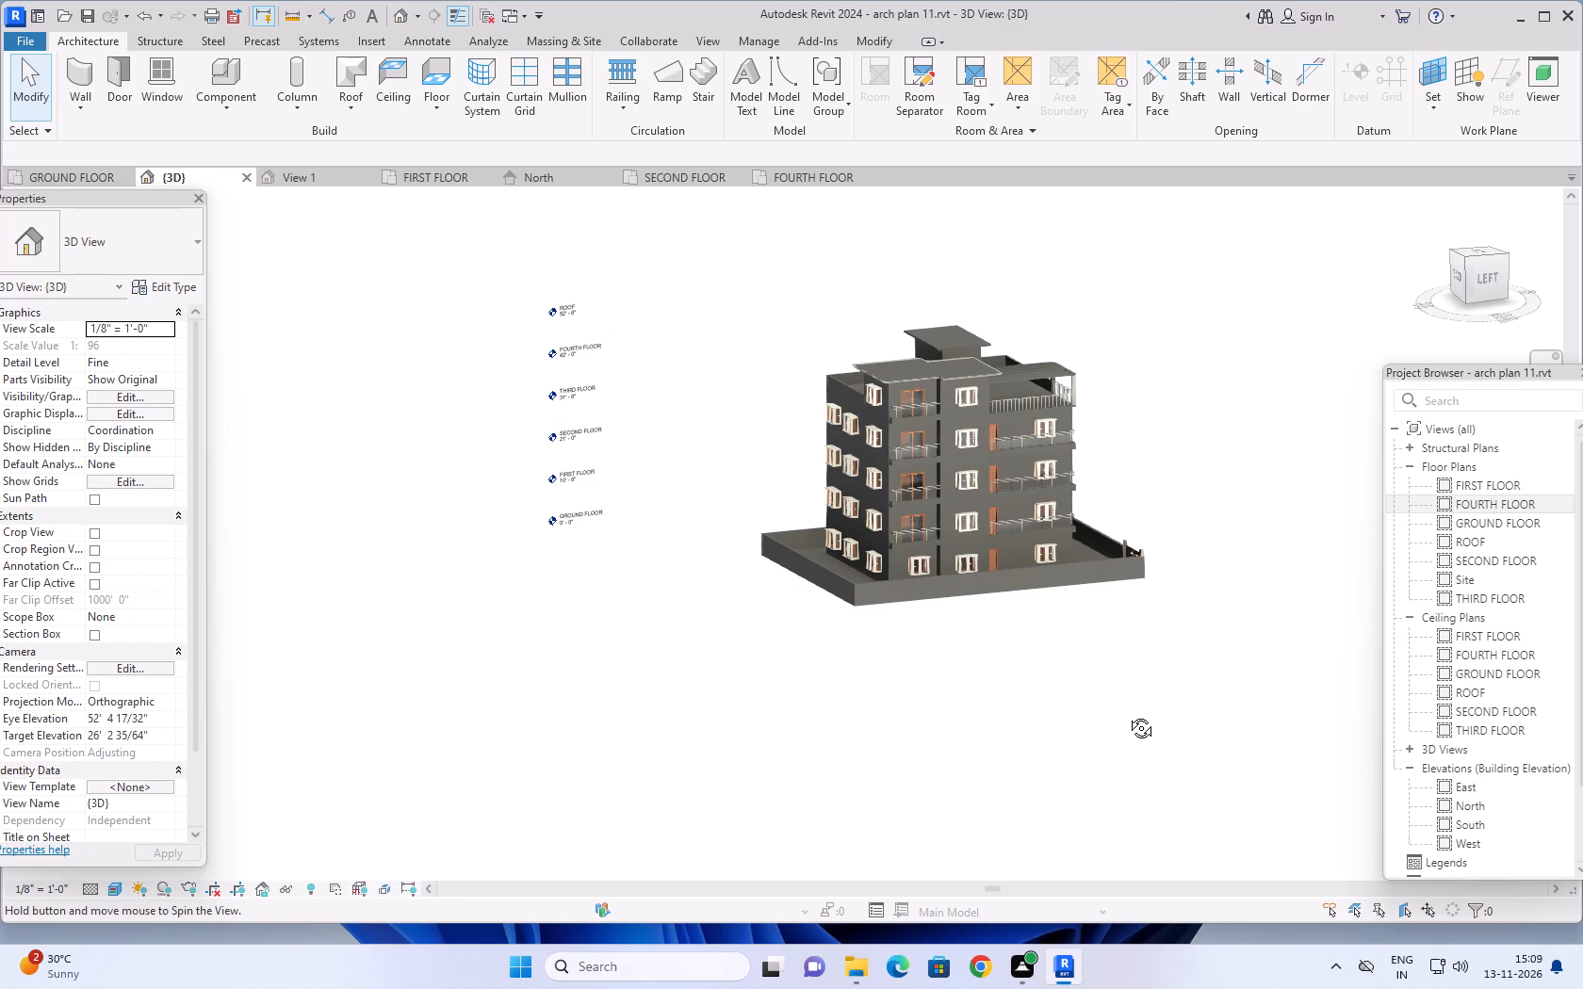
{"action": "middle_click_drag", "start_coordinate": [1127, 714], "coordinate": [1130, 703], "text": "shift"}
{"action": "middle_click_drag", "start_coordinate": [1145, 648], "coordinate": [1087, 757]}
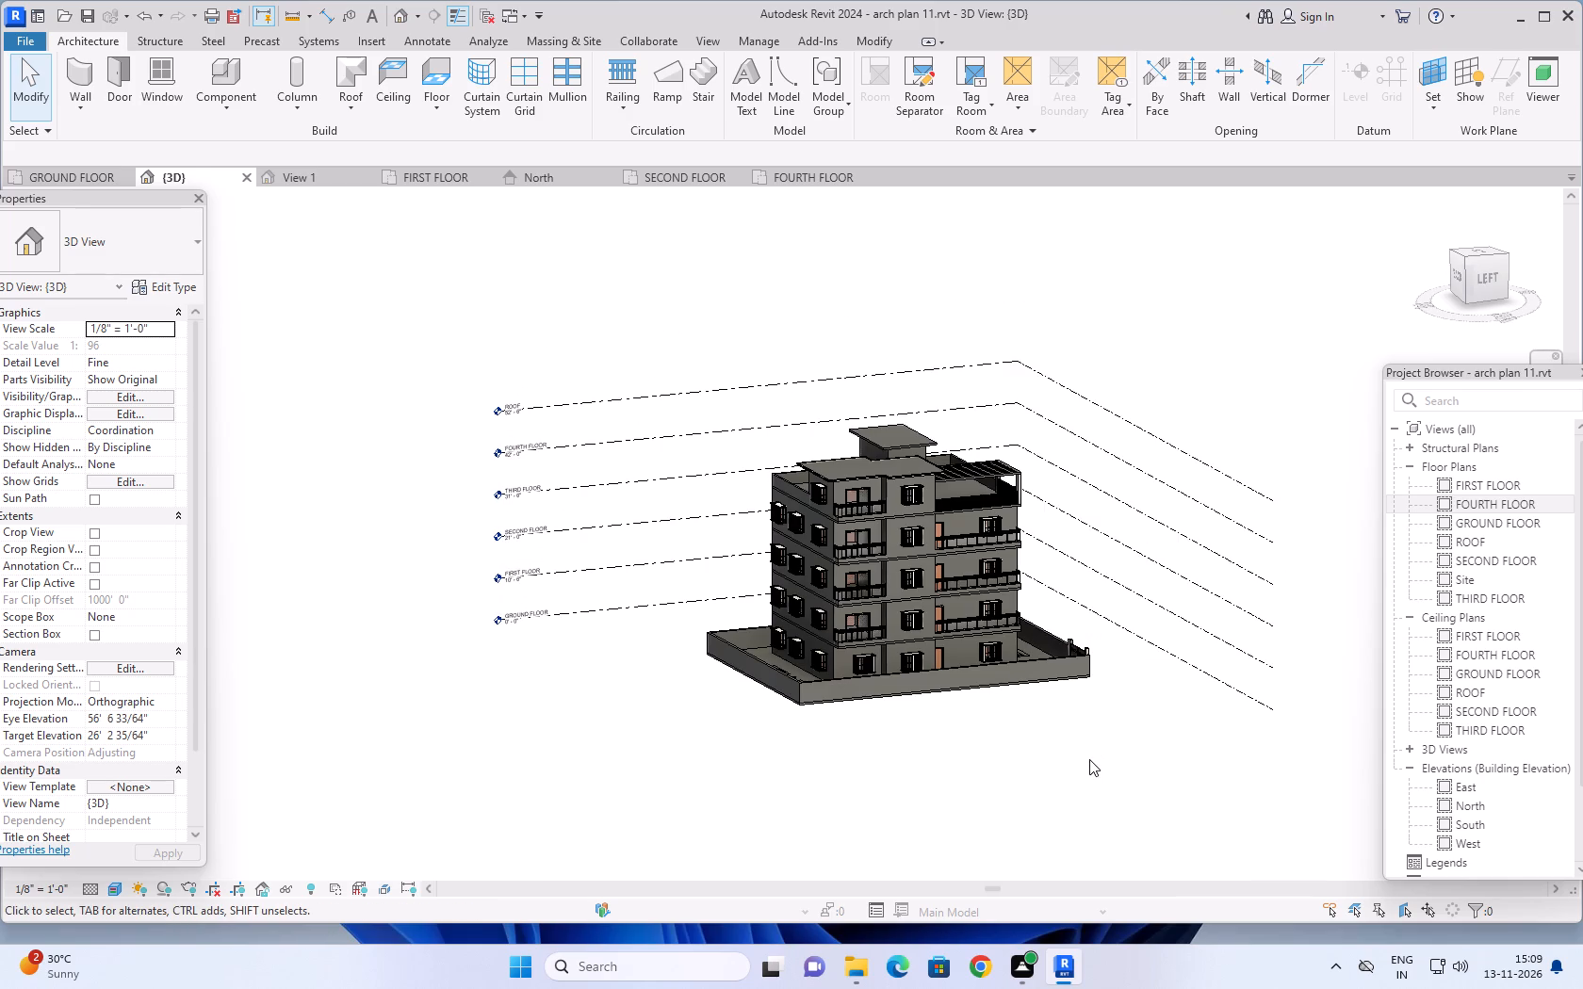
{"action": "middle_click_drag", "start_coordinate": [1062, 747], "coordinate": [1023, 749], "text": "shift"}
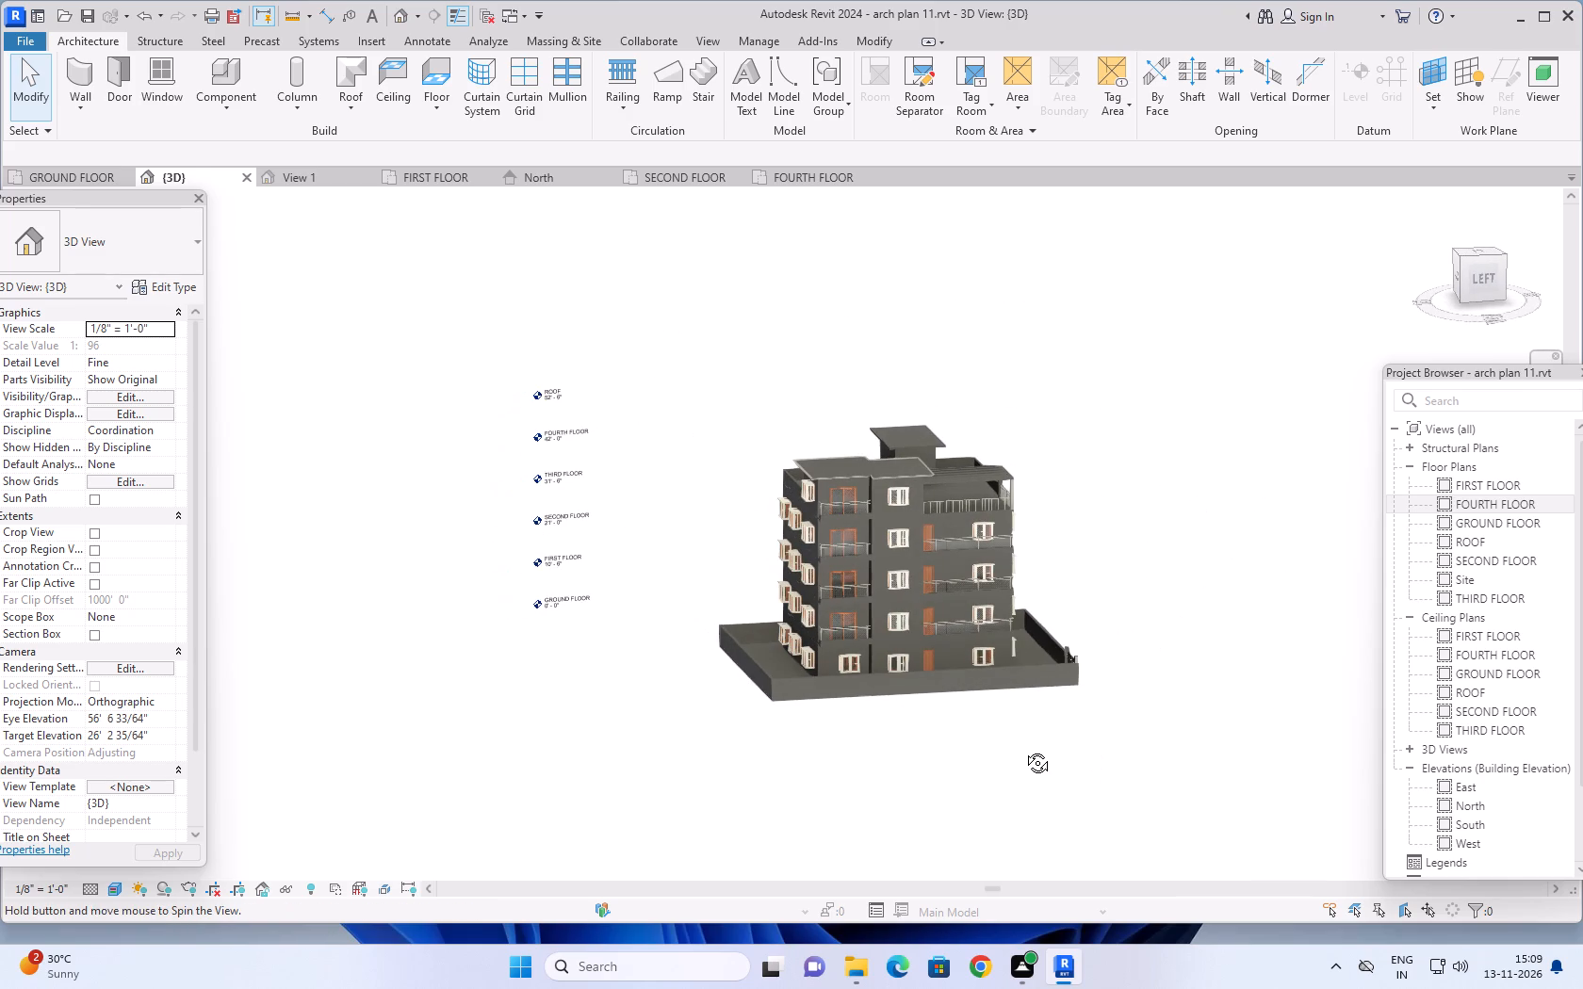
{"action": "middle_click_drag", "start_coordinate": [1023, 749], "coordinate": [1016, 732], "text": "shift"}
{"action": "middle_click", "coordinate": [1014, 728], "text": "shift"}
{"action": "middle_click_drag", "start_coordinate": [1013, 723], "coordinate": [1004, 704], "text": "shift"}
{"action": "middle_click_drag", "start_coordinate": [1032, 726], "coordinate": [1010, 812]}
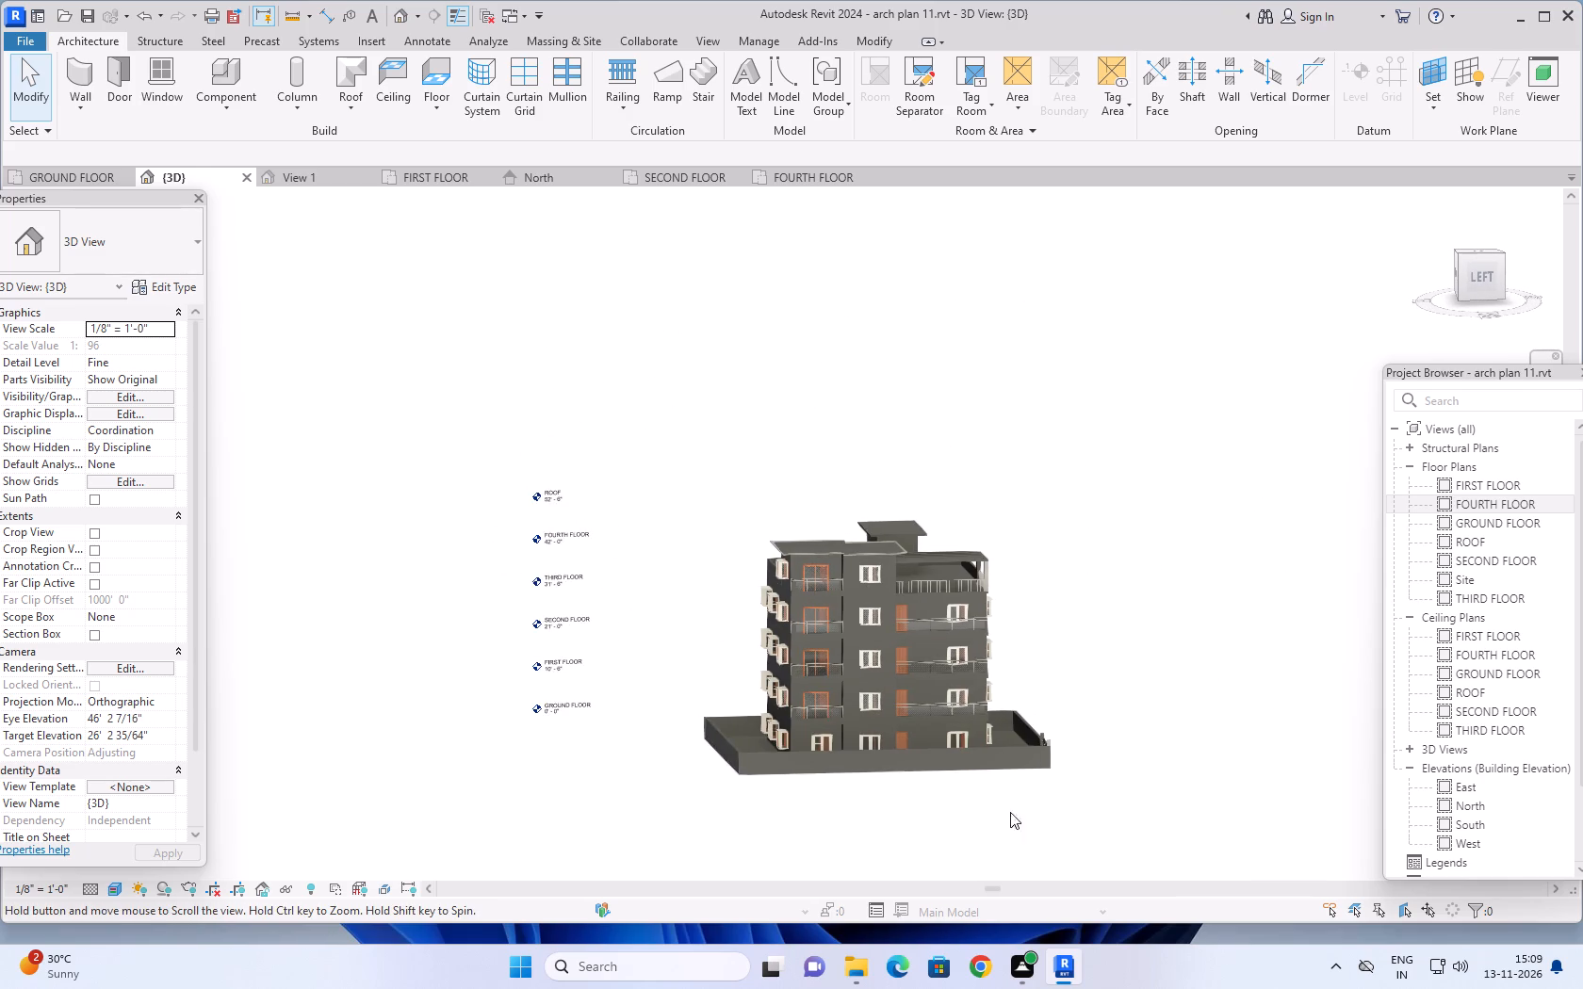
{"action": "scroll", "coordinate": [847, 692], "scroll_direction": "up", "scroll_amount": 5}
{"action": "scroll", "coordinate": [992, 693], "scroll_direction": "down", "scroll_amount": 2}
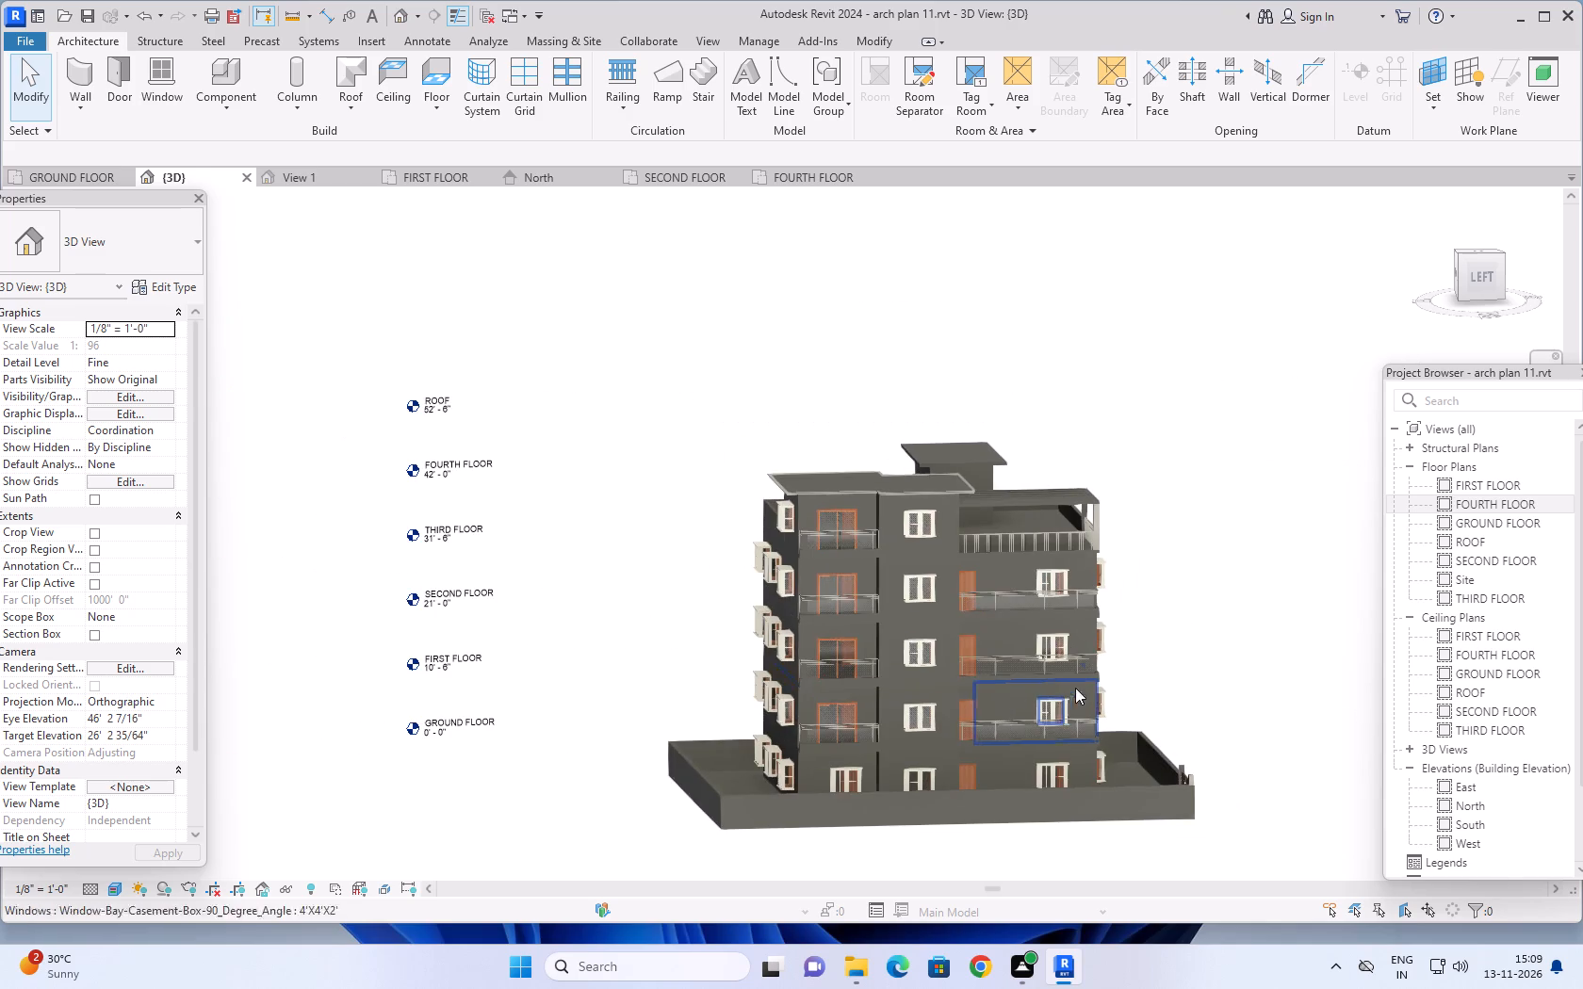
{"action": "scroll", "coordinate": [1141, 688], "scroll_direction": "up", "scroll_amount": 3}
{"action": "middle_click_drag", "start_coordinate": [1141, 690], "coordinate": [1125, 696], "text": "shift"}
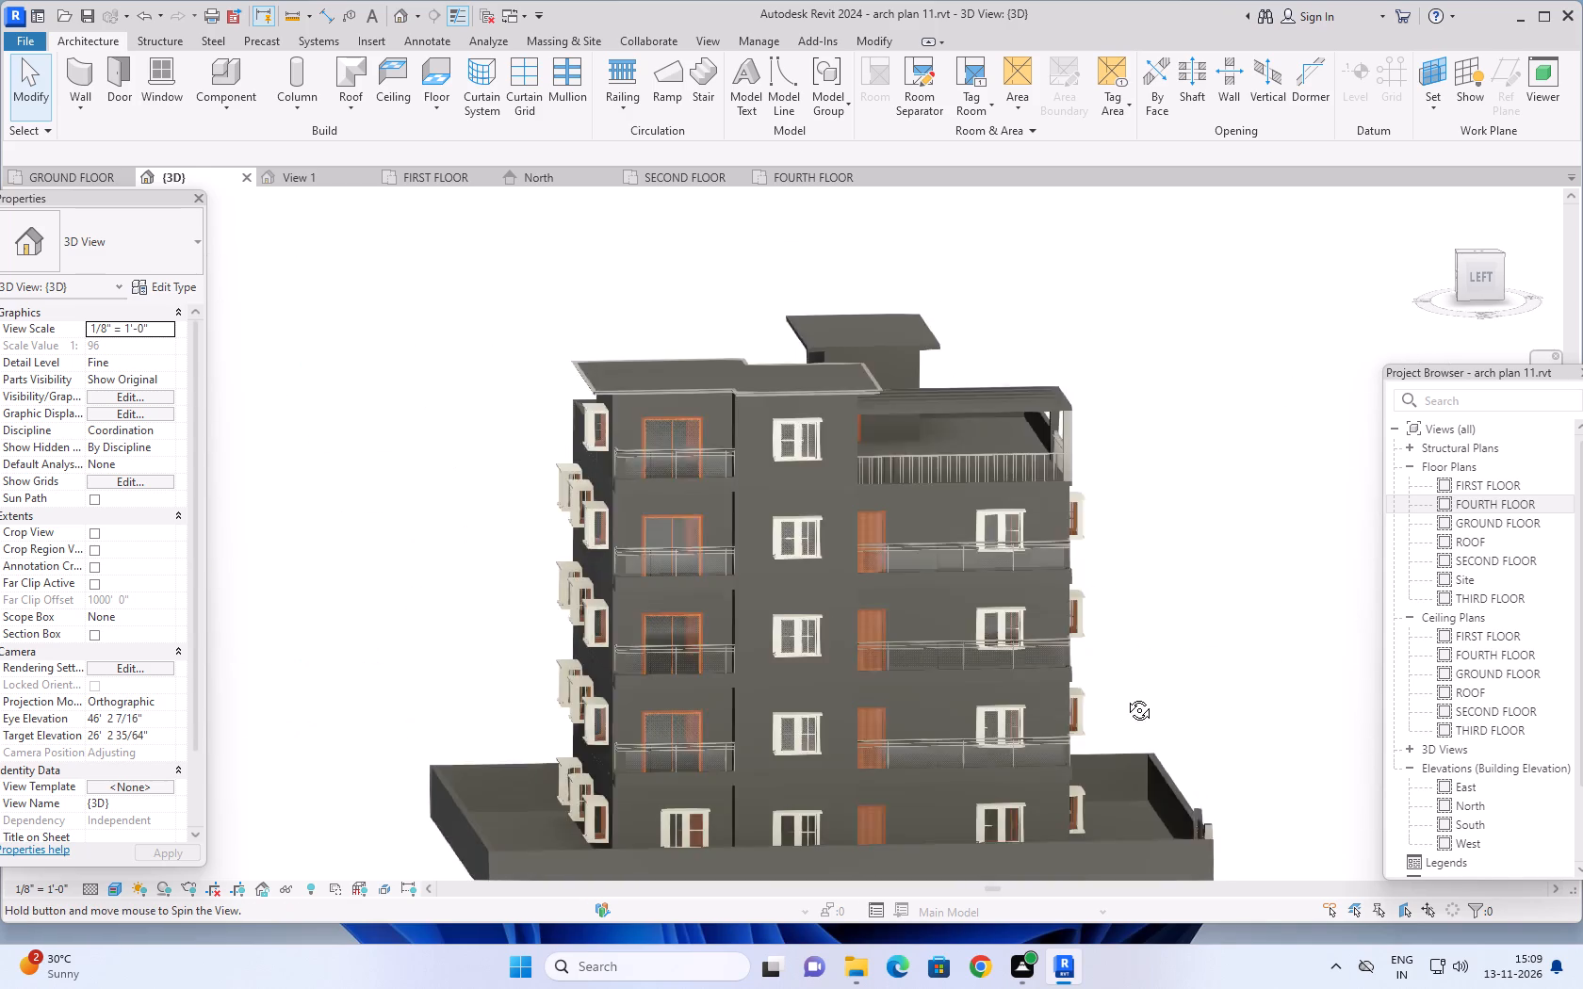
{"action": "middle_click_drag", "start_coordinate": [1125, 696], "coordinate": [753, 646], "text": "shift"}
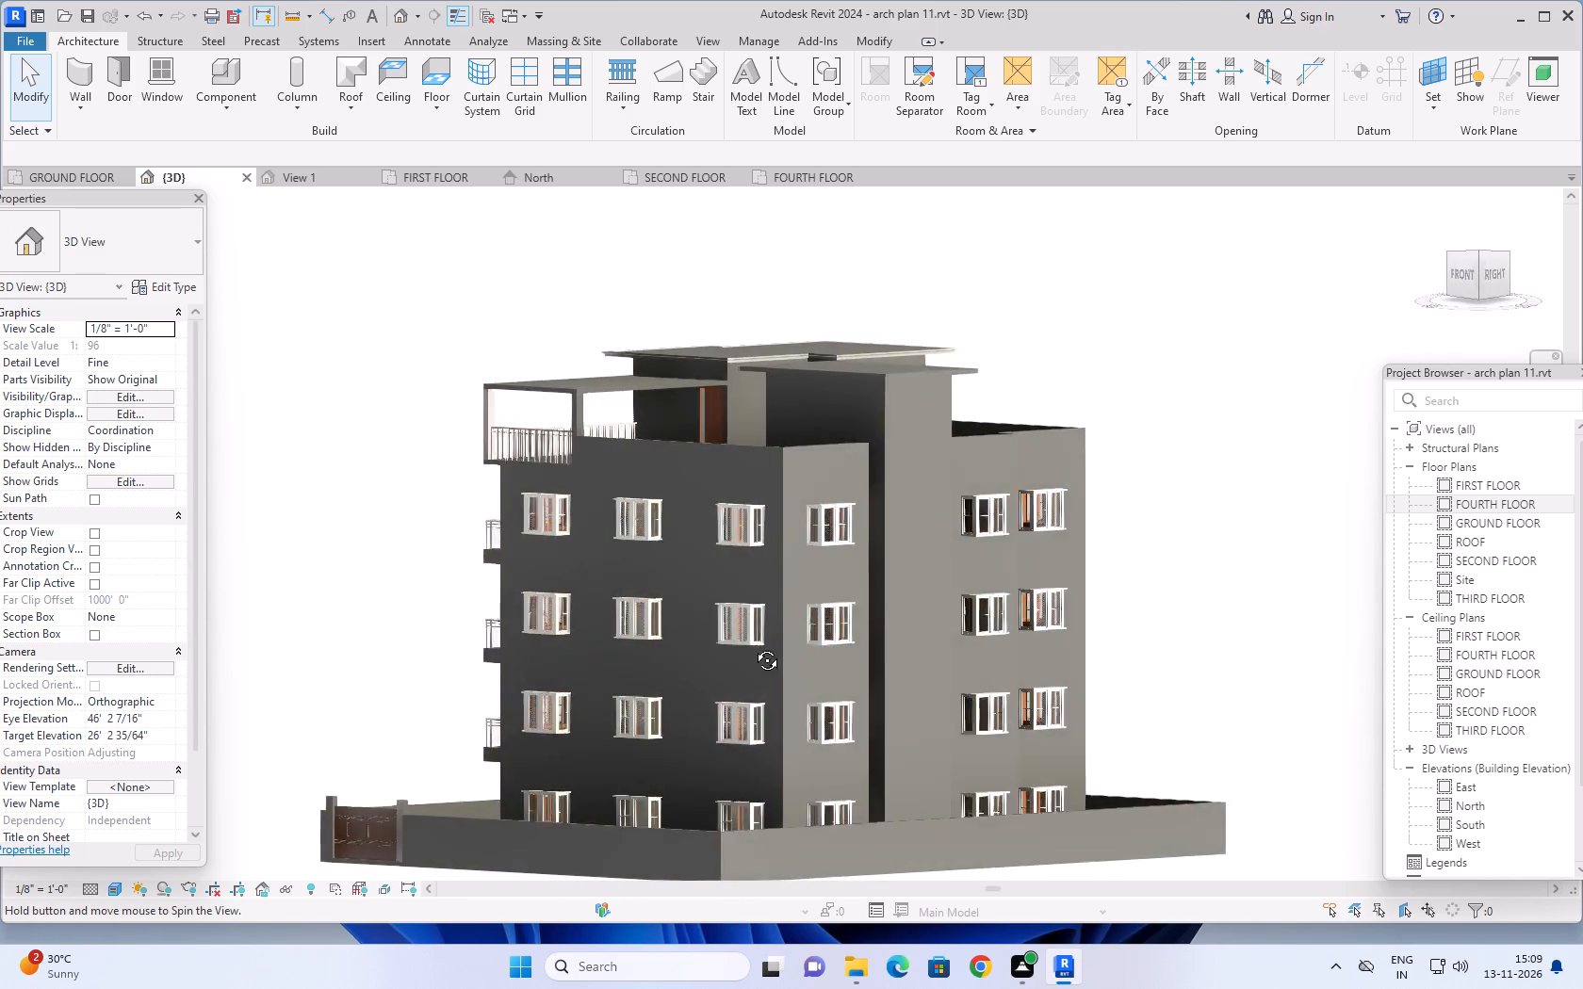
{"action": "middle_click_drag", "start_coordinate": [753, 646], "coordinate": [1136, 658], "text": "shift"}
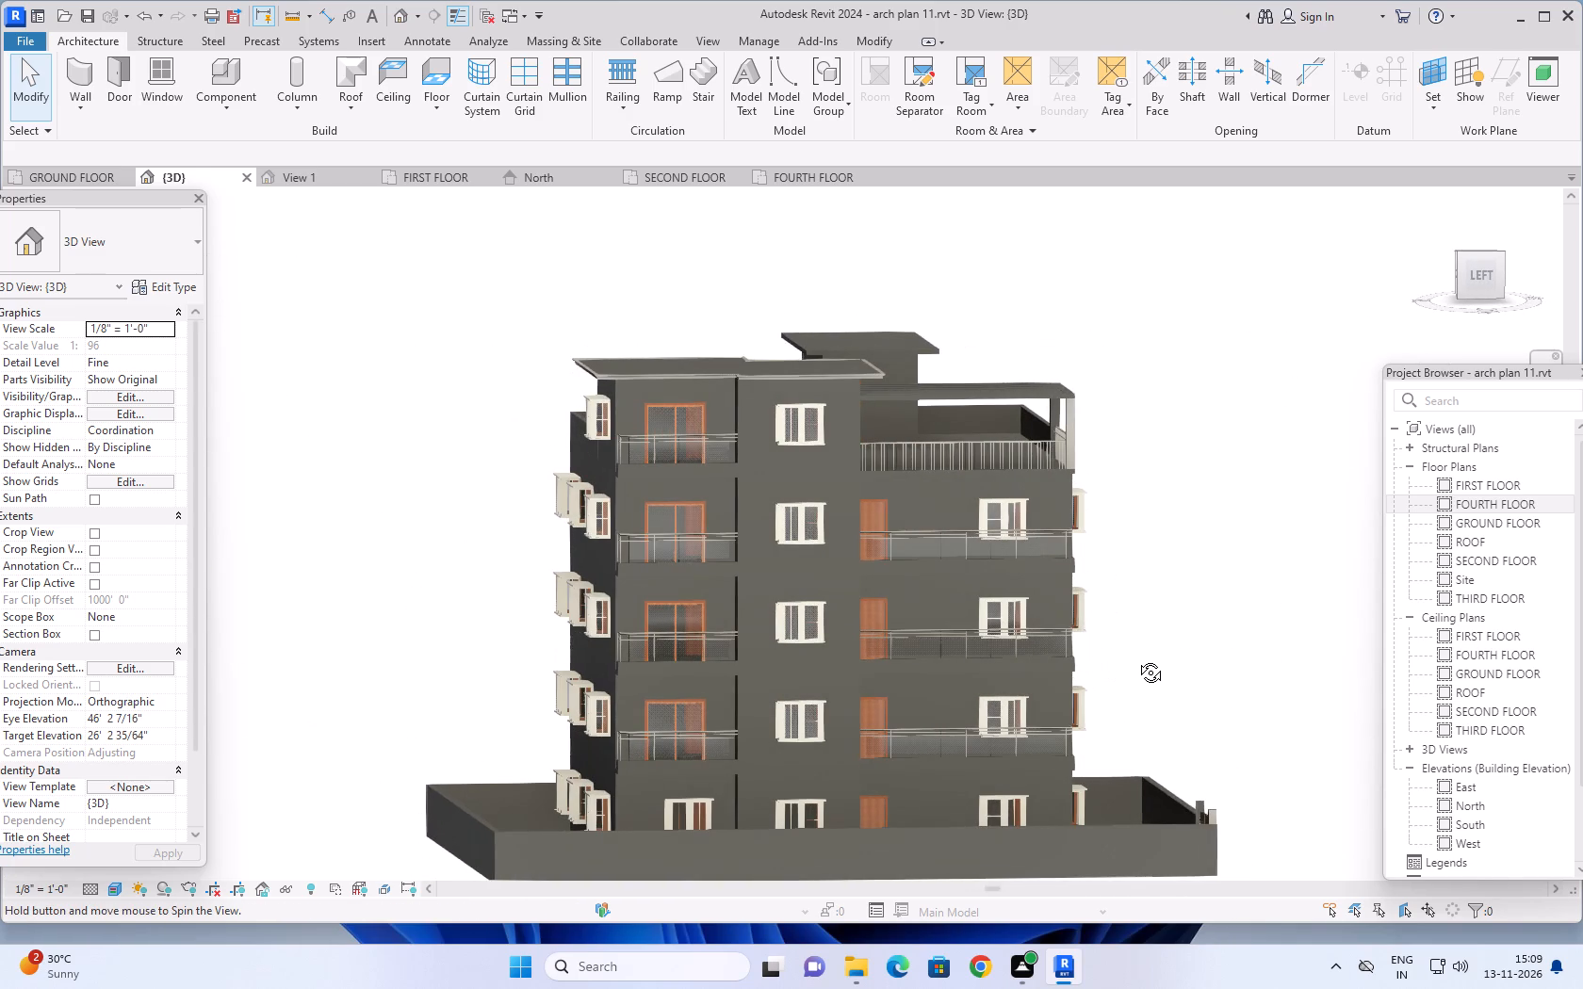
{"action": "middle_click_drag", "start_coordinate": [1136, 658], "coordinate": [1180, 680], "text": "shift"}
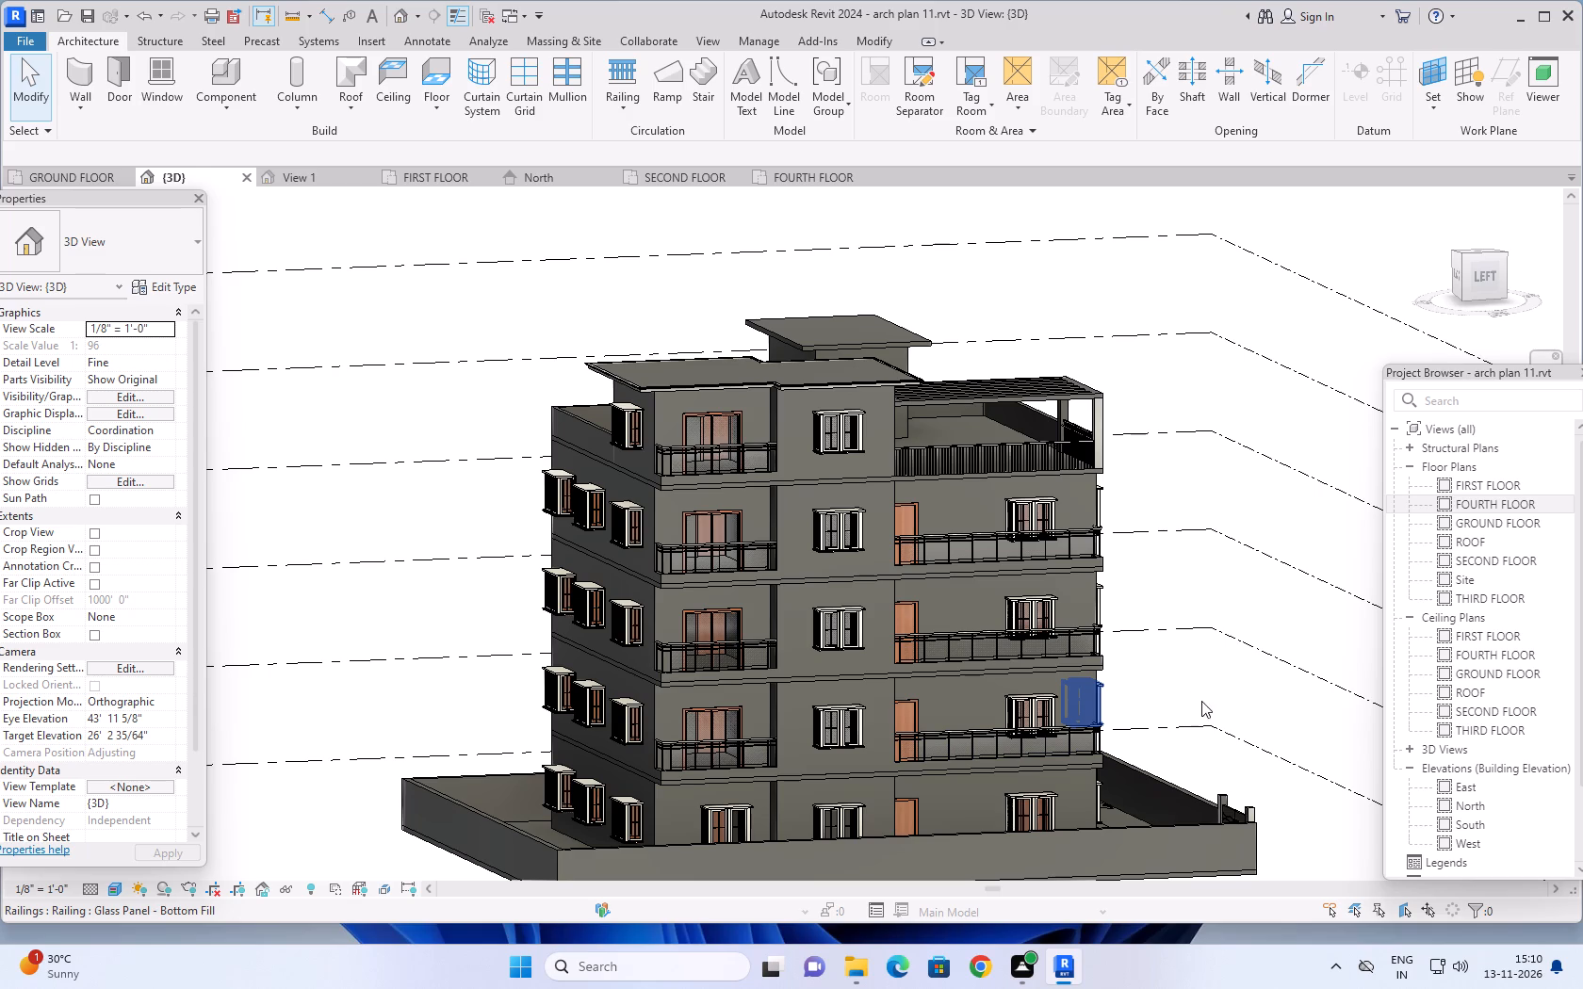
Examine the balcony facade from a higher angle, from the roof and terrace pergola to the ground-floor wall base and compound.
{"action": "middle_click_drag", "start_coordinate": [1189, 673], "coordinate": [1192, 643]}
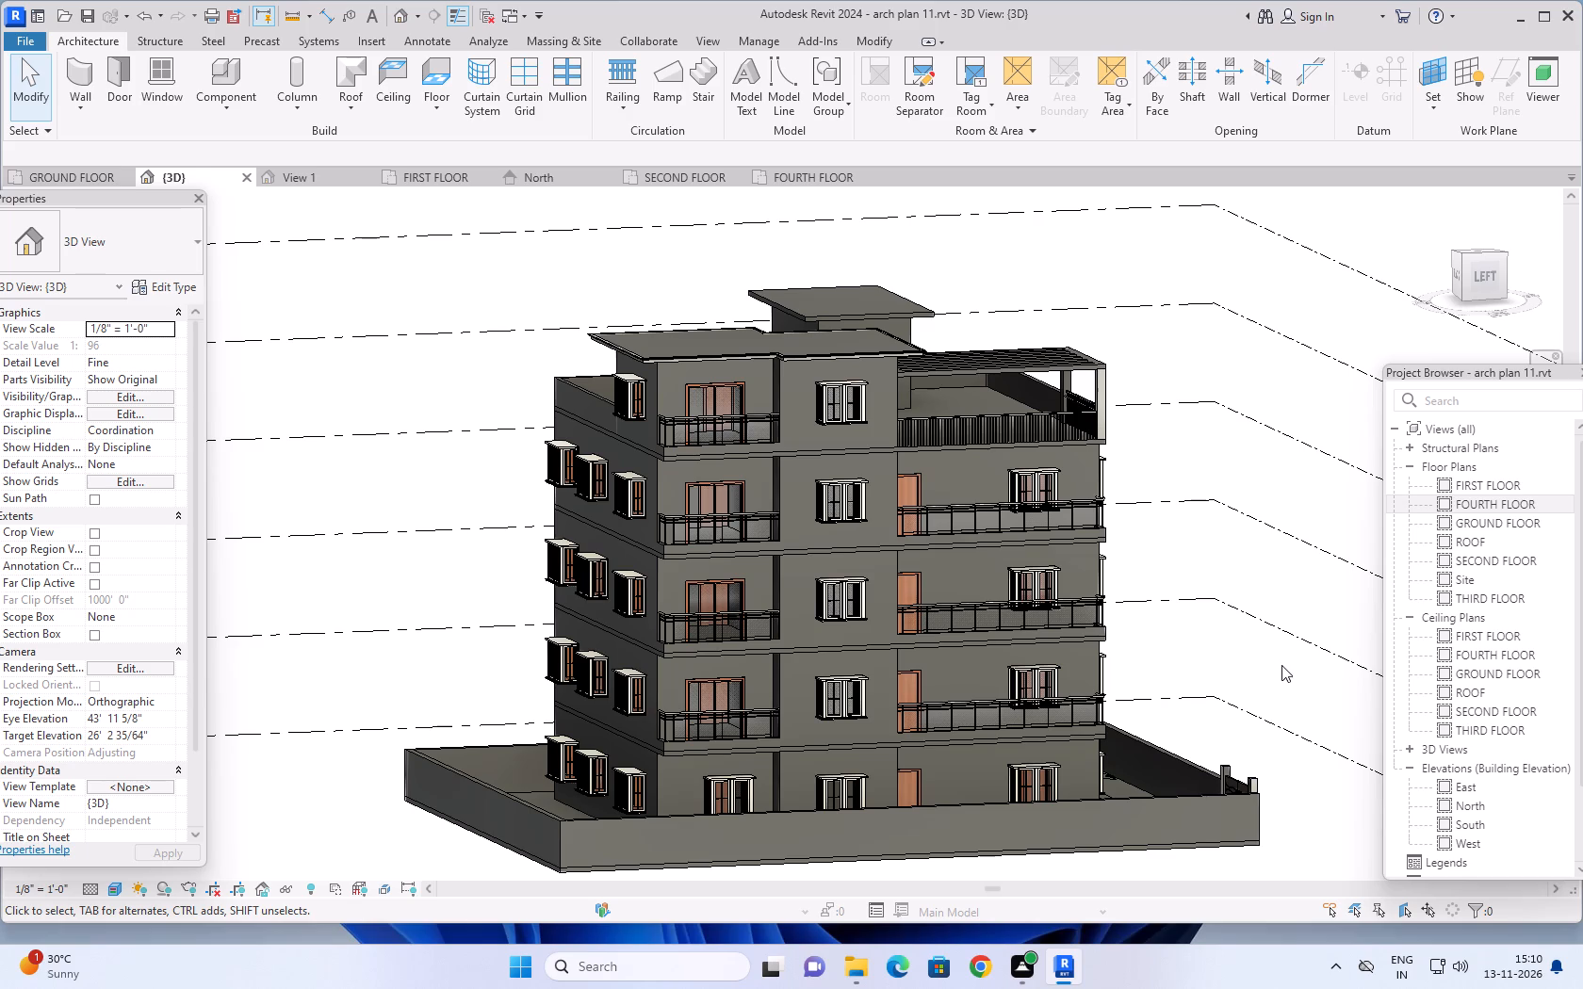
{"action": "middle_click_drag", "start_coordinate": [1275, 667], "coordinate": [1235, 780]}
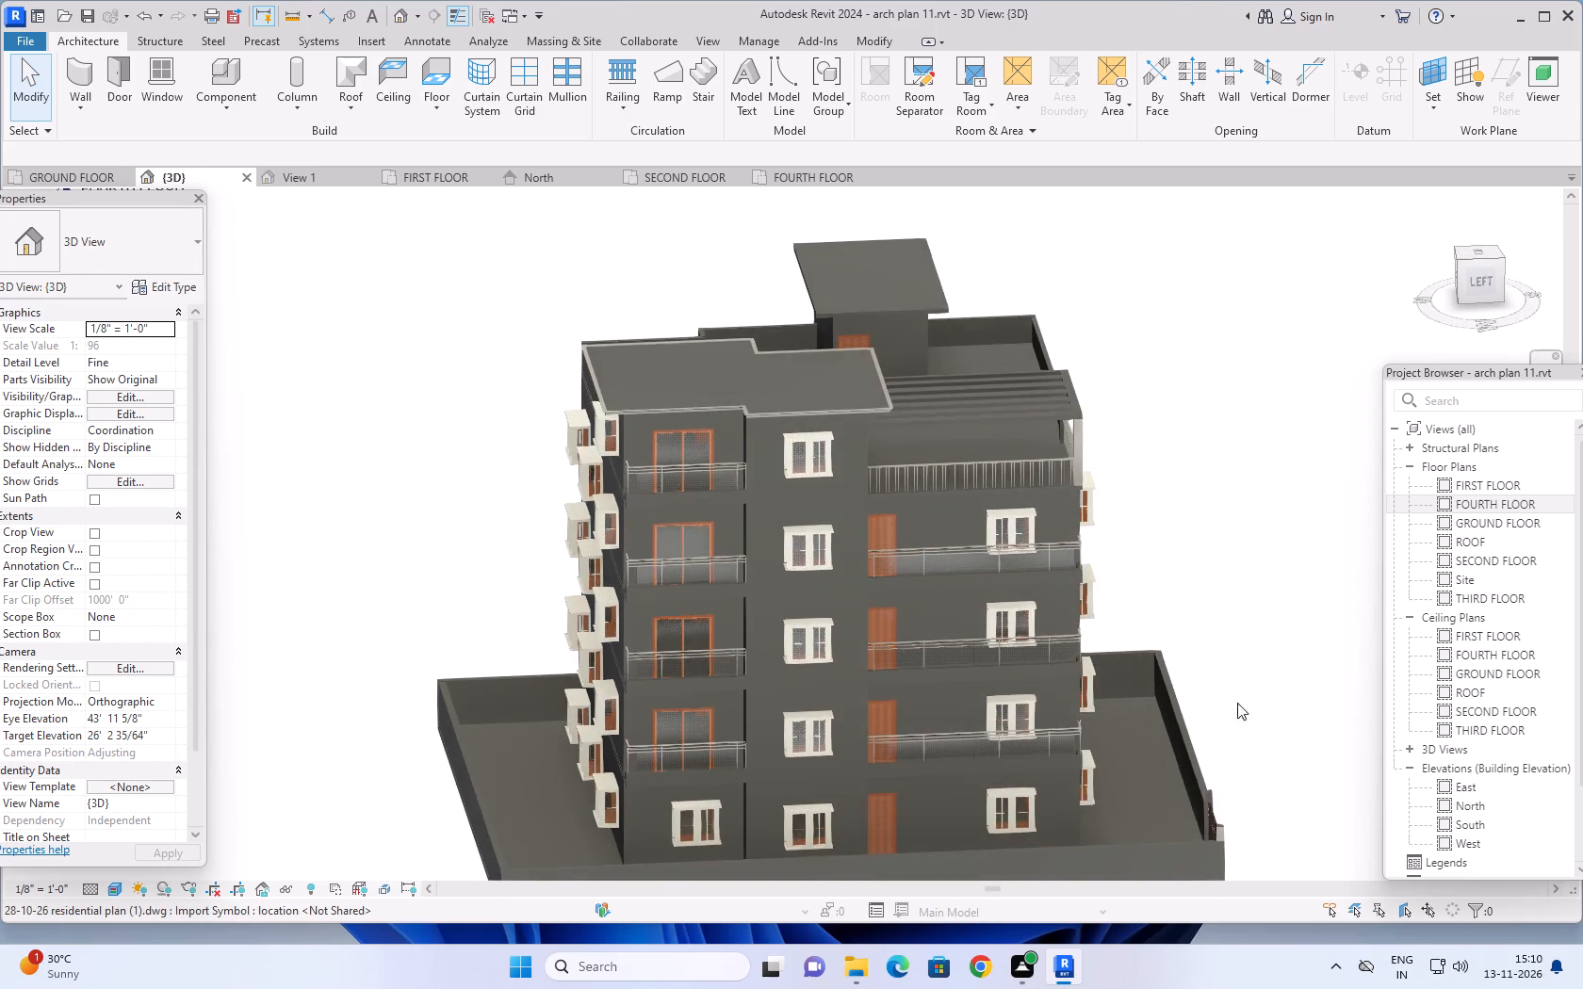
{"action": "middle_click_drag", "start_coordinate": [1217, 631], "coordinate": [1193, 754]}
{"action": "middle_click_drag", "start_coordinate": [1134, 581], "coordinate": [1162, 514]}
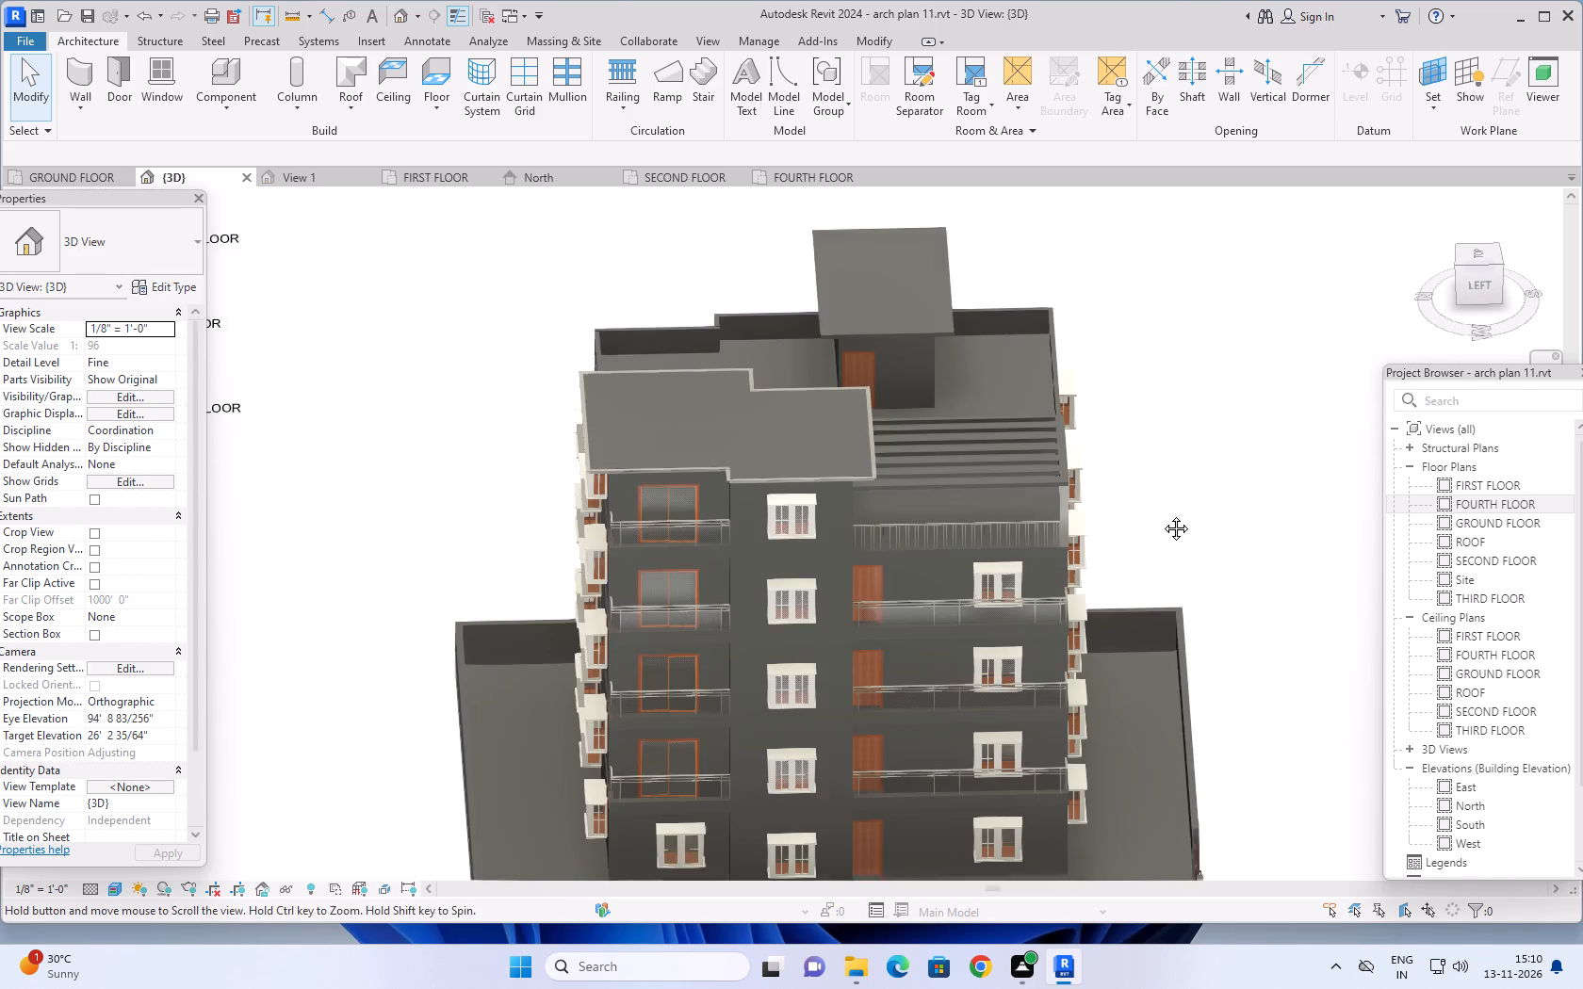
{"action": "middle_click_drag", "start_coordinate": [1162, 514], "coordinate": [1187, 441]}
{"action": "middle_click_drag", "start_coordinate": [873, 749], "coordinate": [865, 730]}
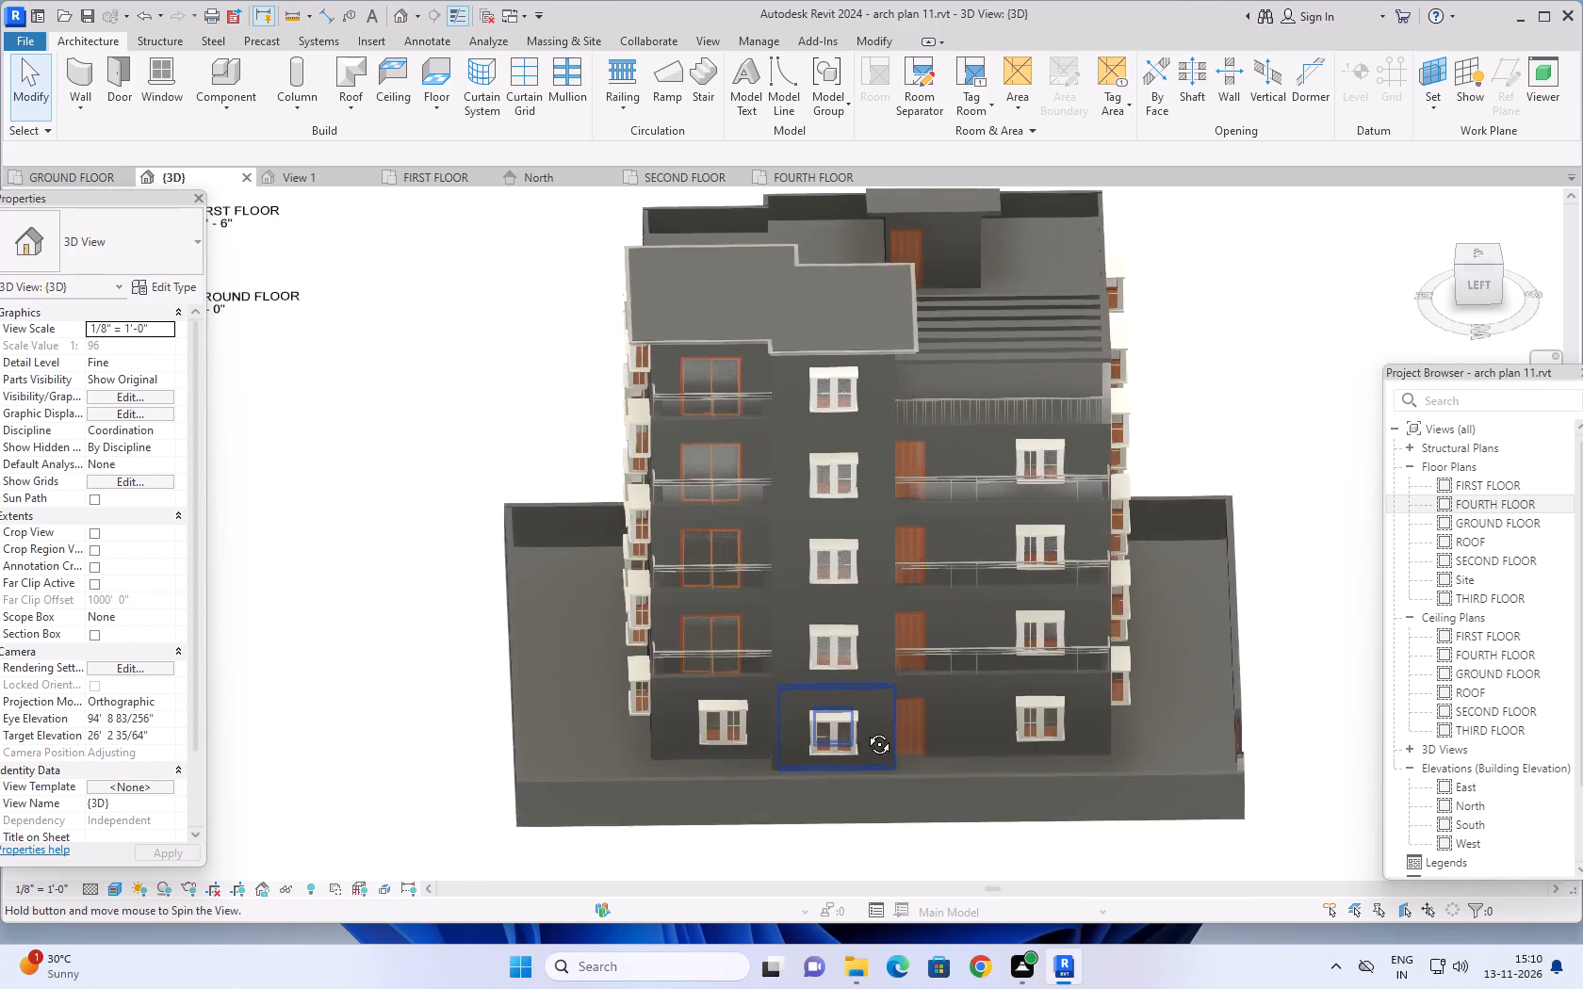
{"action": "middle_click_drag", "start_coordinate": [865, 730], "coordinate": [862, 716]}
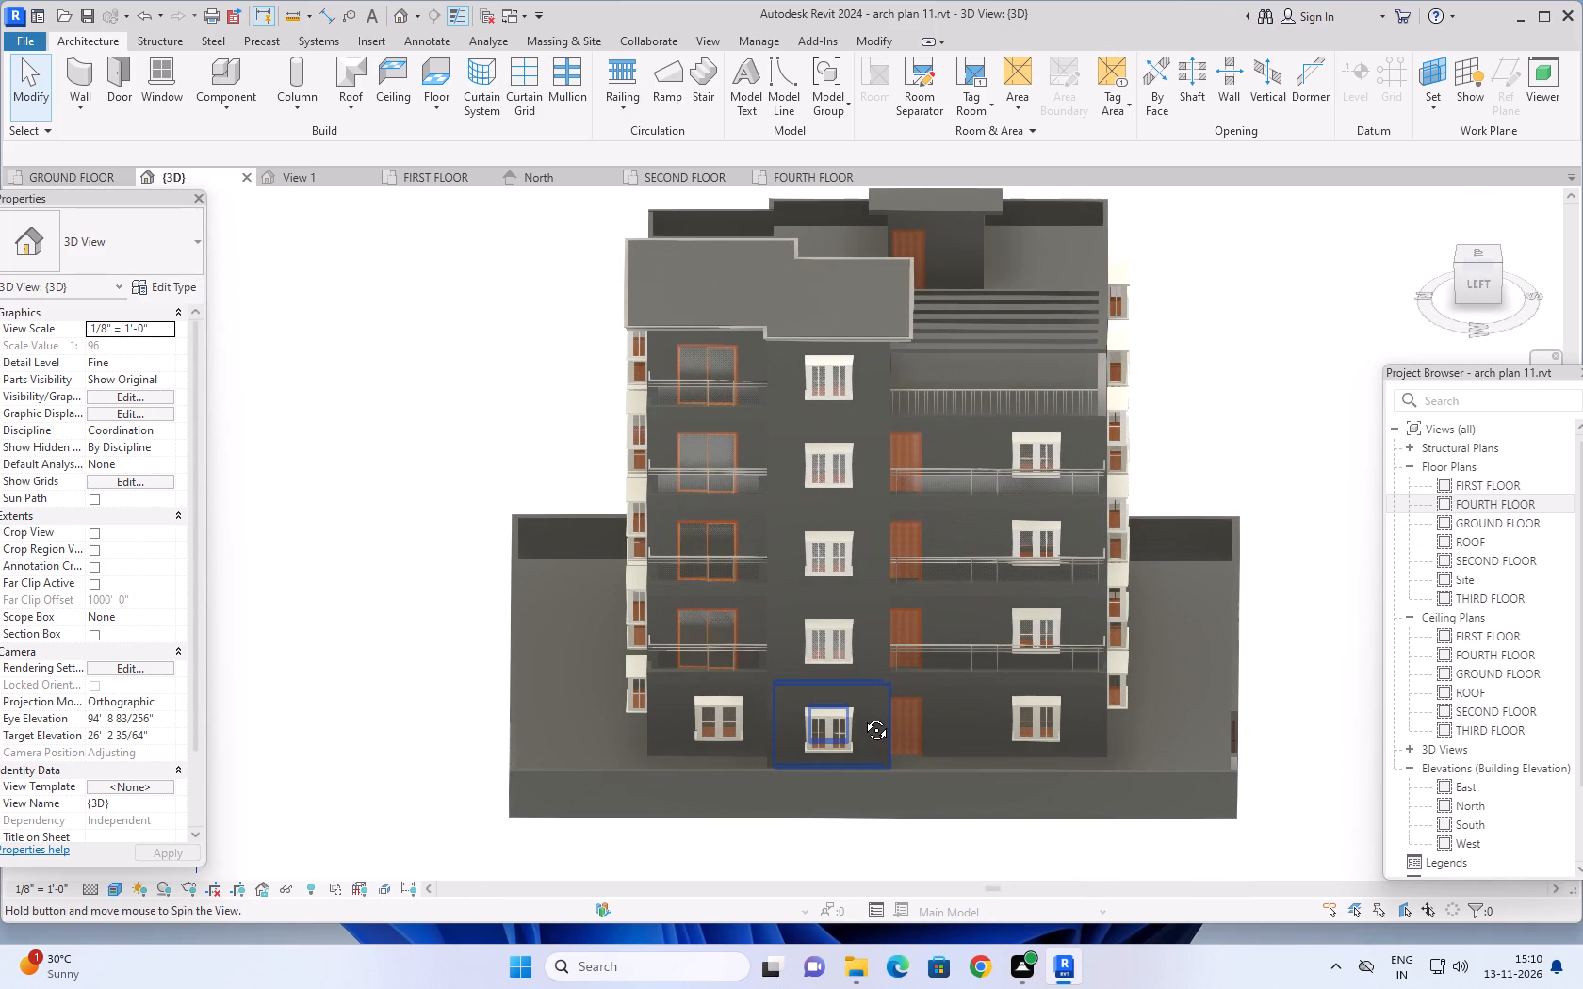
{"action": "middle_click_drag", "start_coordinate": [862, 716], "coordinate": [863, 703]}
{"action": "middle_click_drag", "start_coordinate": [869, 711], "coordinate": [868, 777]}
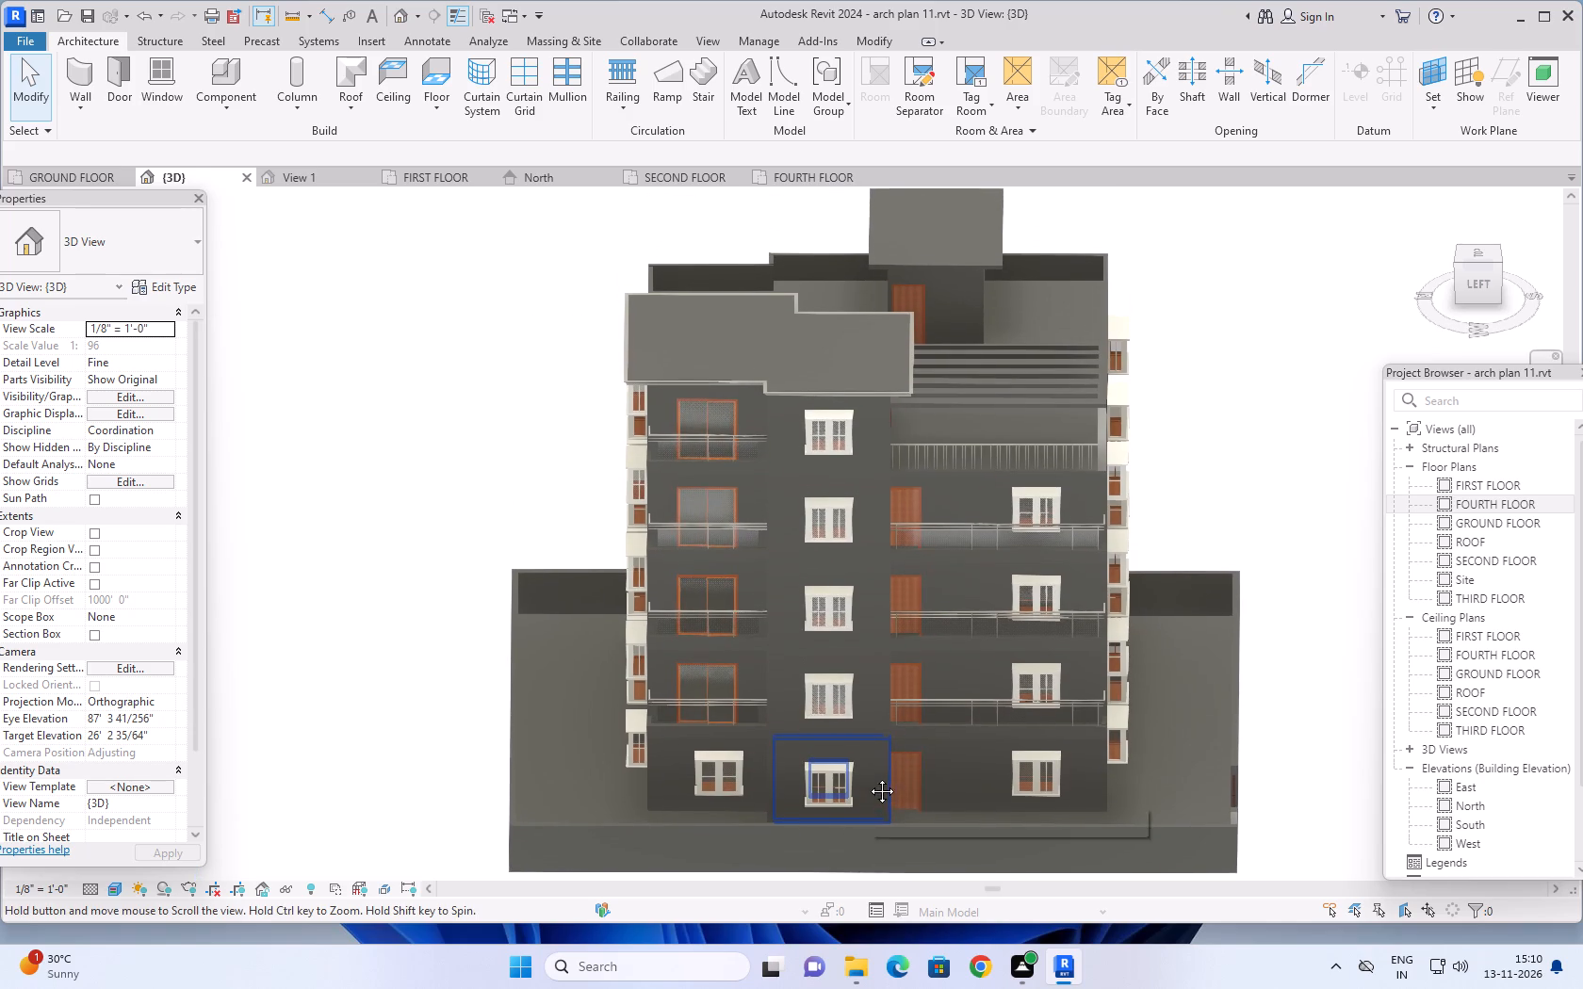
{"action": "middle_click_drag", "start_coordinate": [868, 777], "coordinate": [871, 748]}
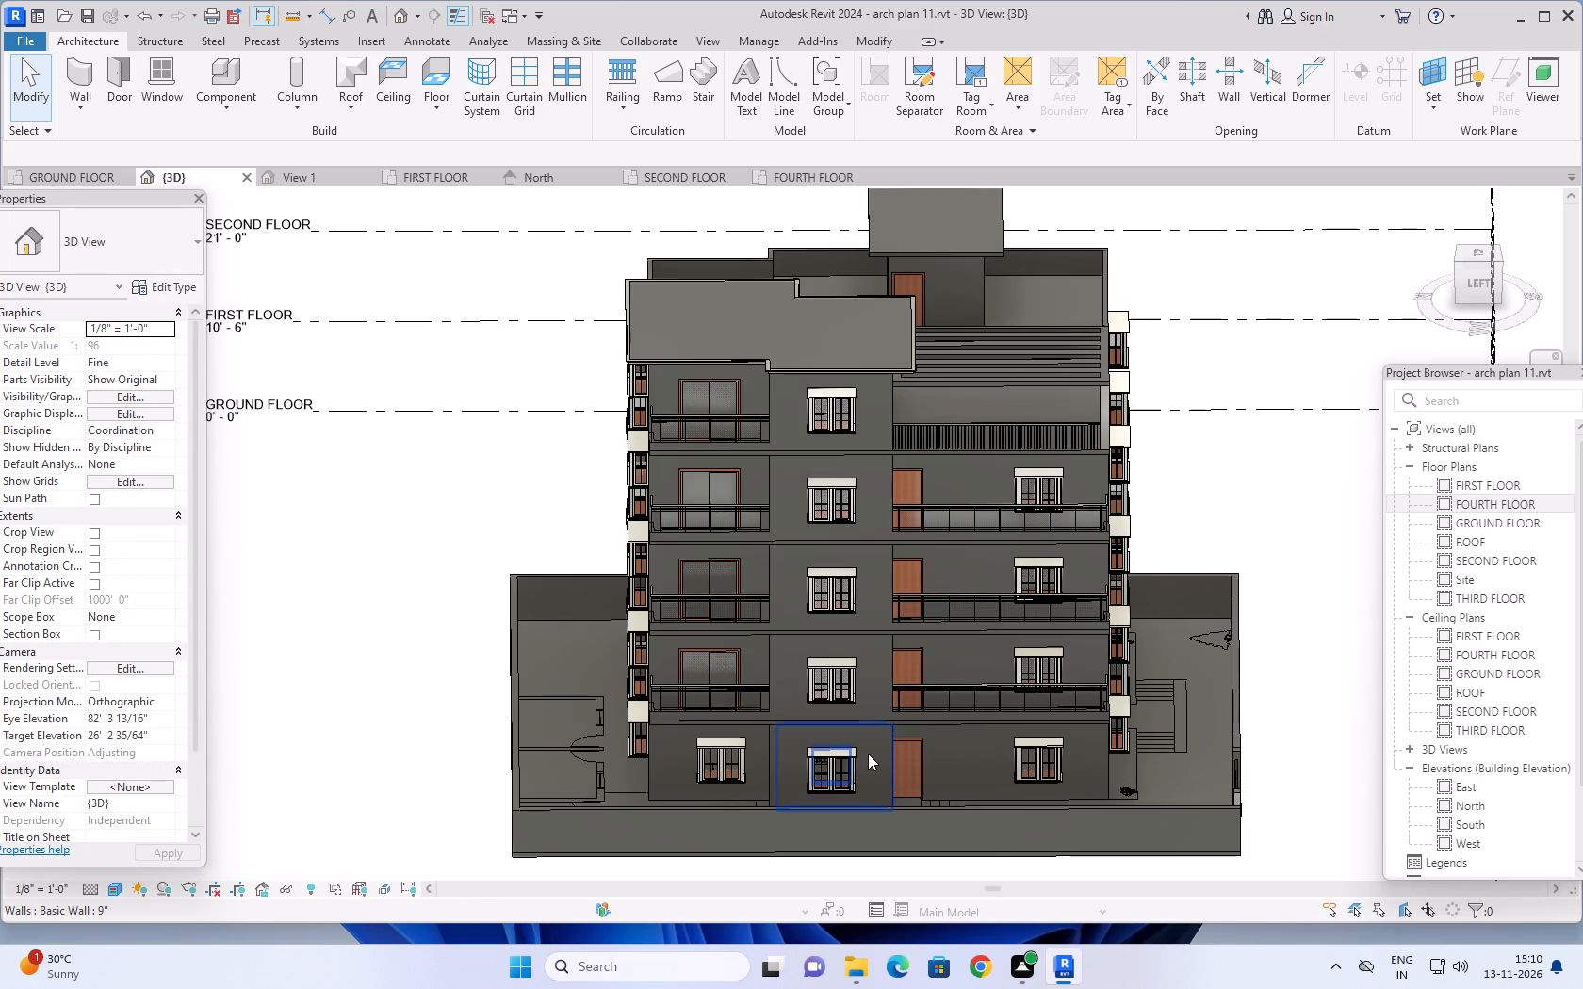
Place a horizontal wall reveal along the base of the projecting ground-floor wall beside the door, about 4" above the GROUND FLOOR level.
{"action": "left_click", "coordinate": [80, 114]}
{"action": "left_click", "coordinate": [155, 300]}
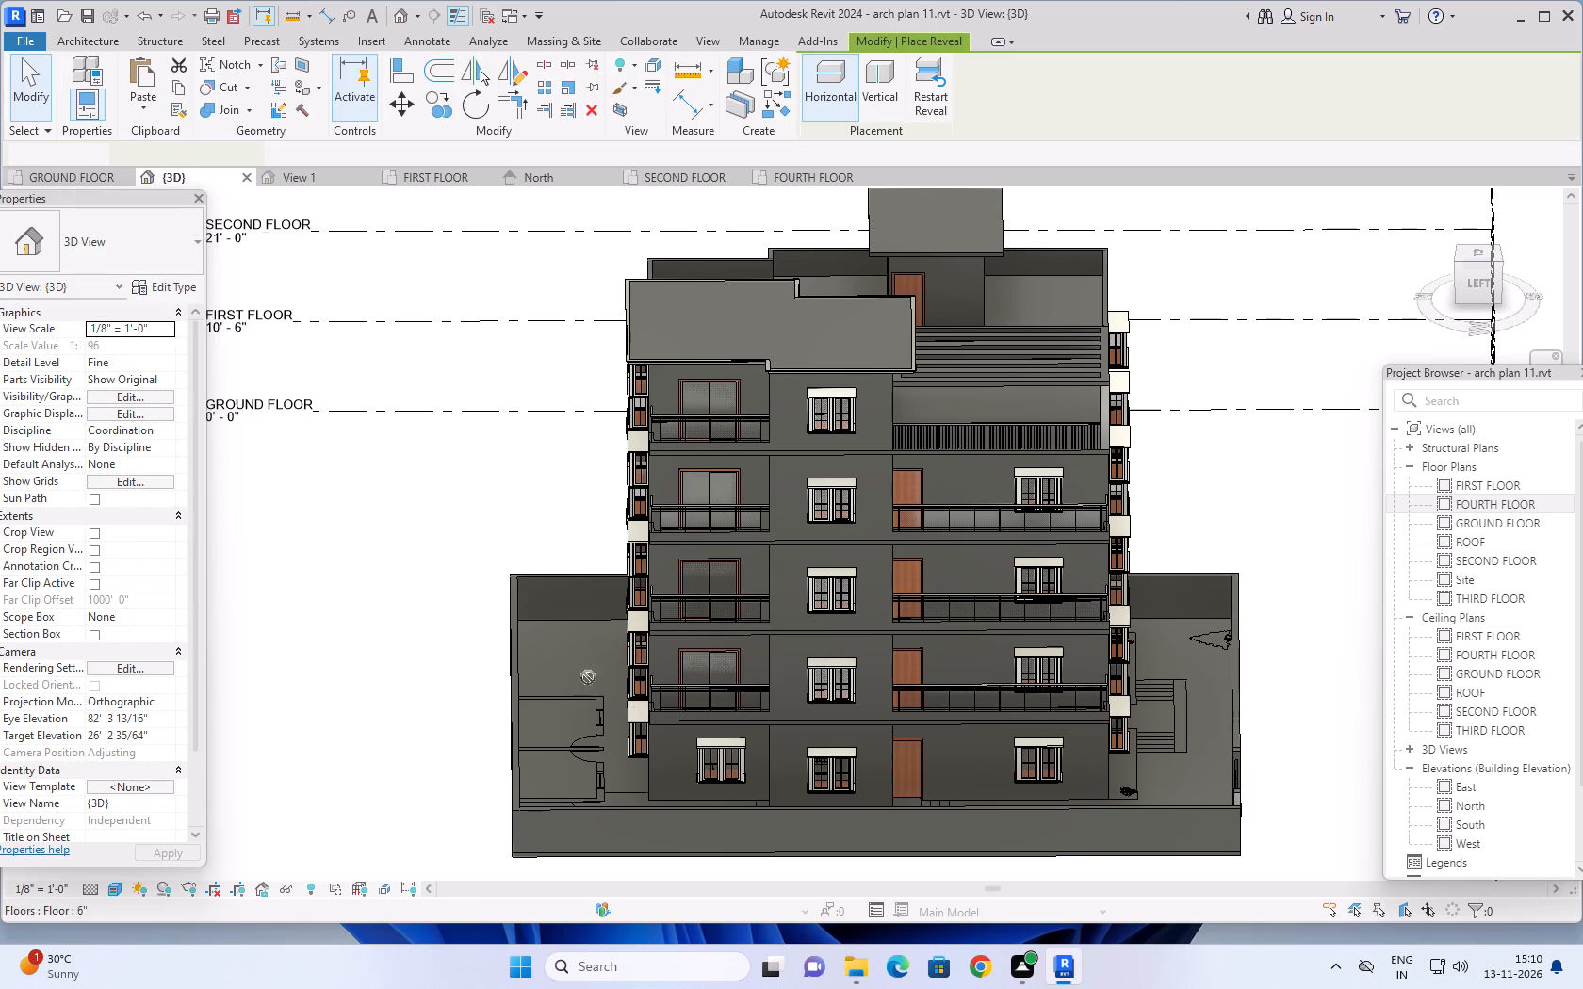
{"action": "middle_click_drag", "start_coordinate": [863, 769], "coordinate": [811, 659]}
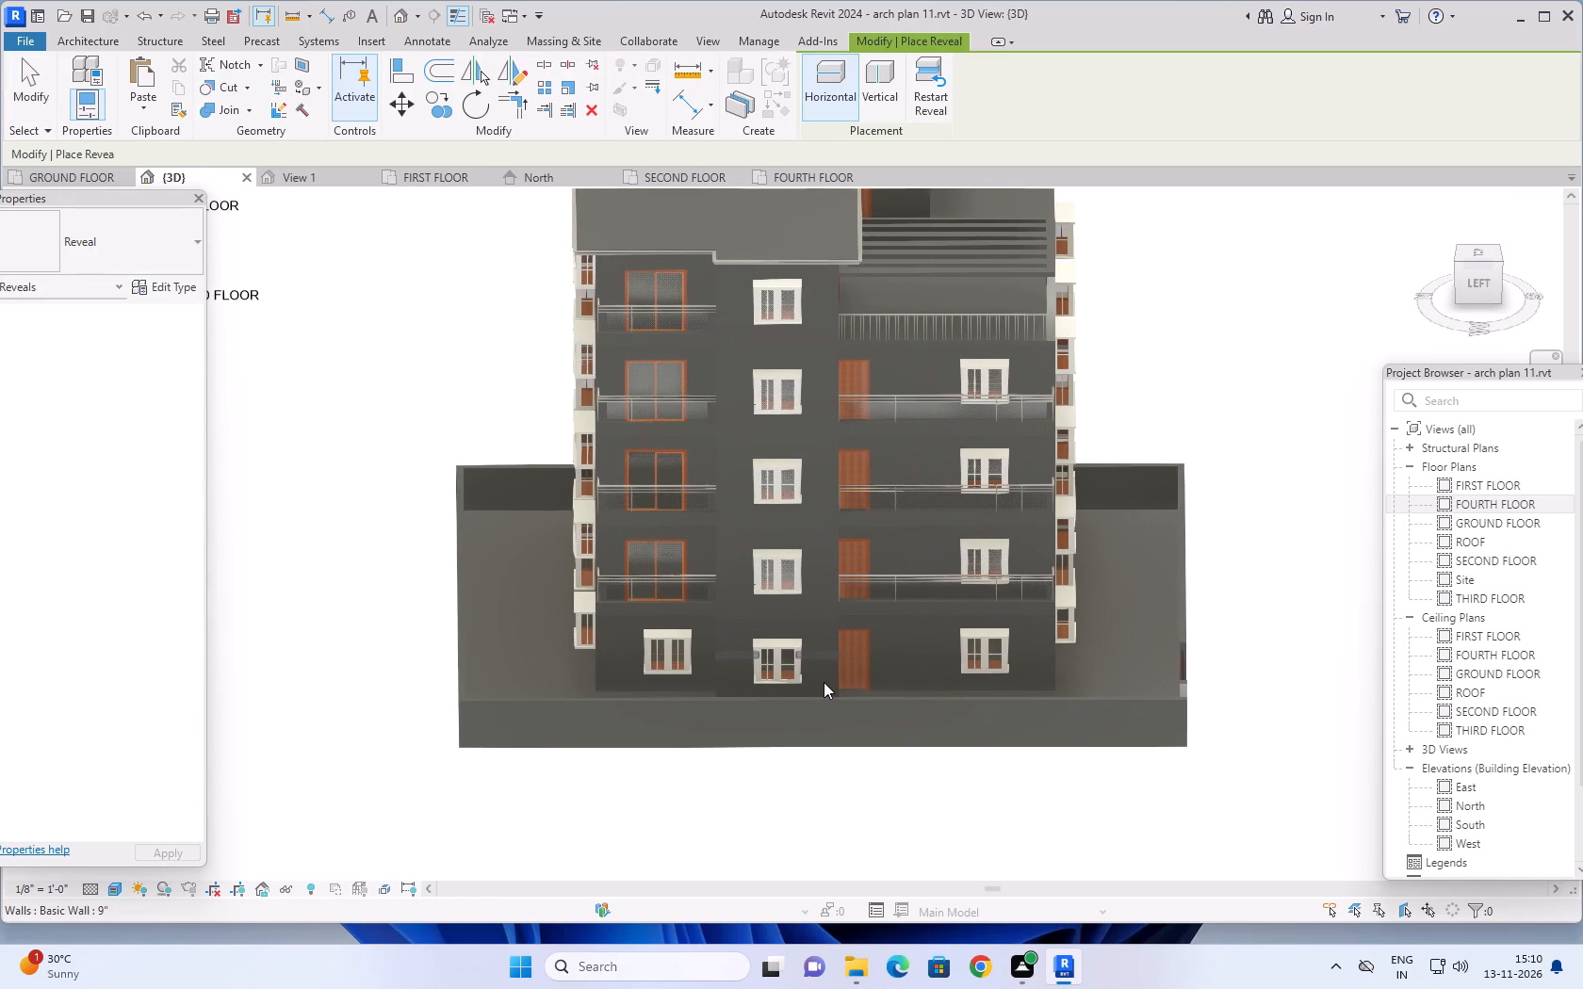
{"action": "middle_click_drag", "start_coordinate": [824, 640], "coordinate": [827, 684], "text": "shift"}
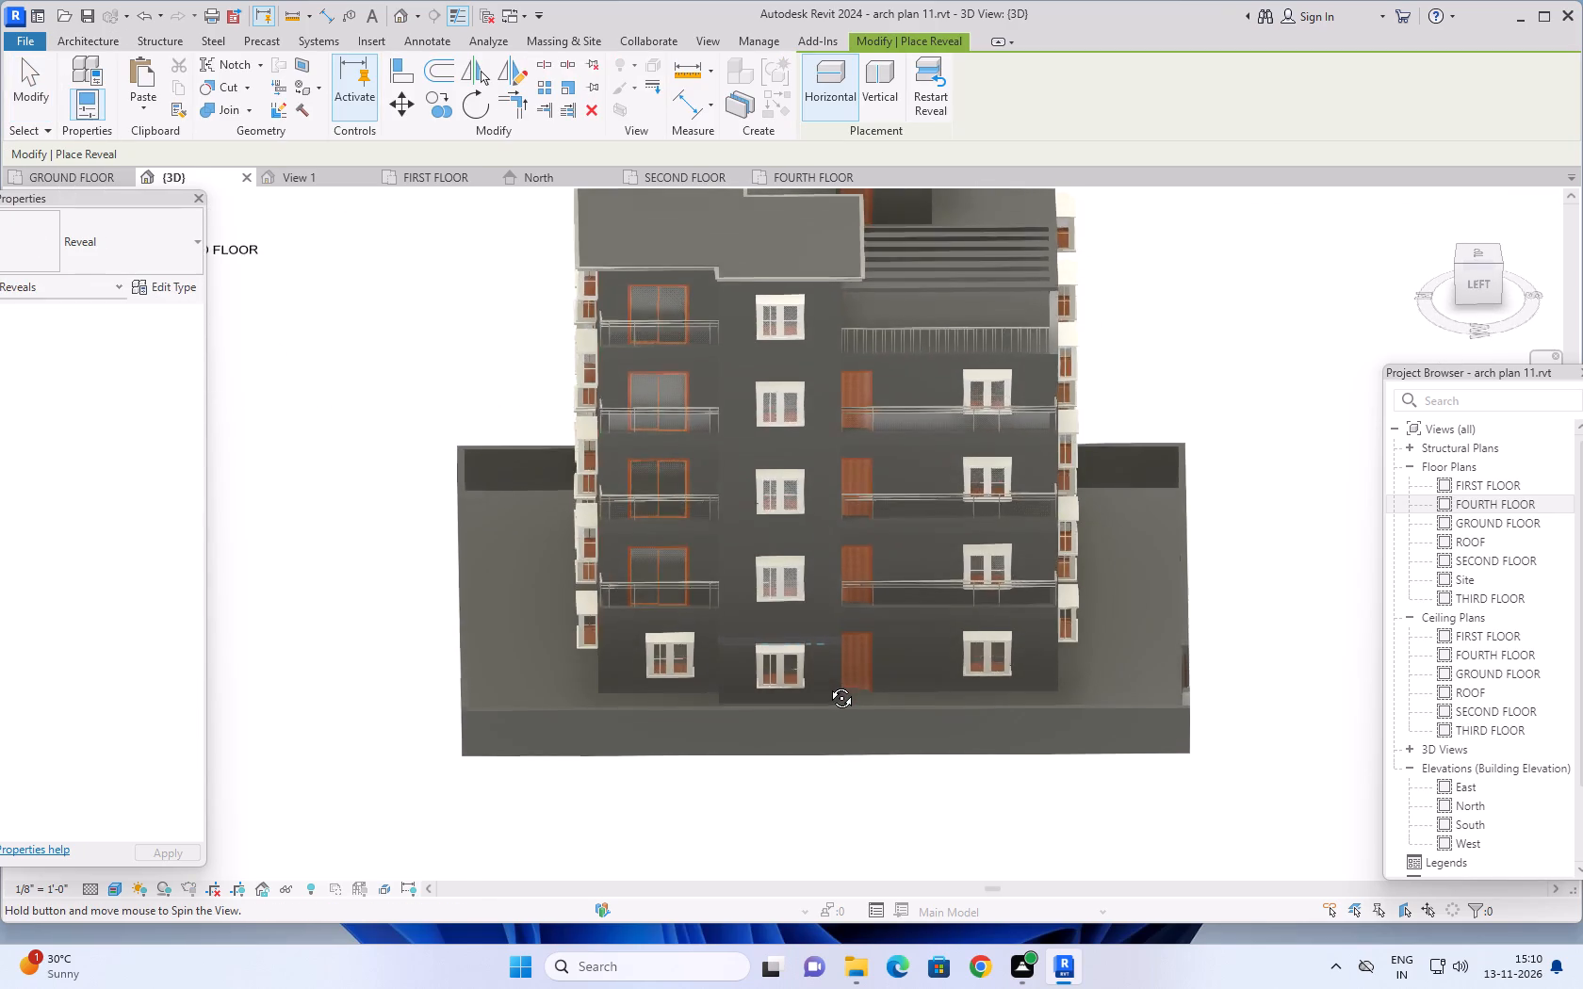
{"action": "middle_click_drag", "start_coordinate": [827, 684], "coordinate": [811, 688], "text": "shift"}
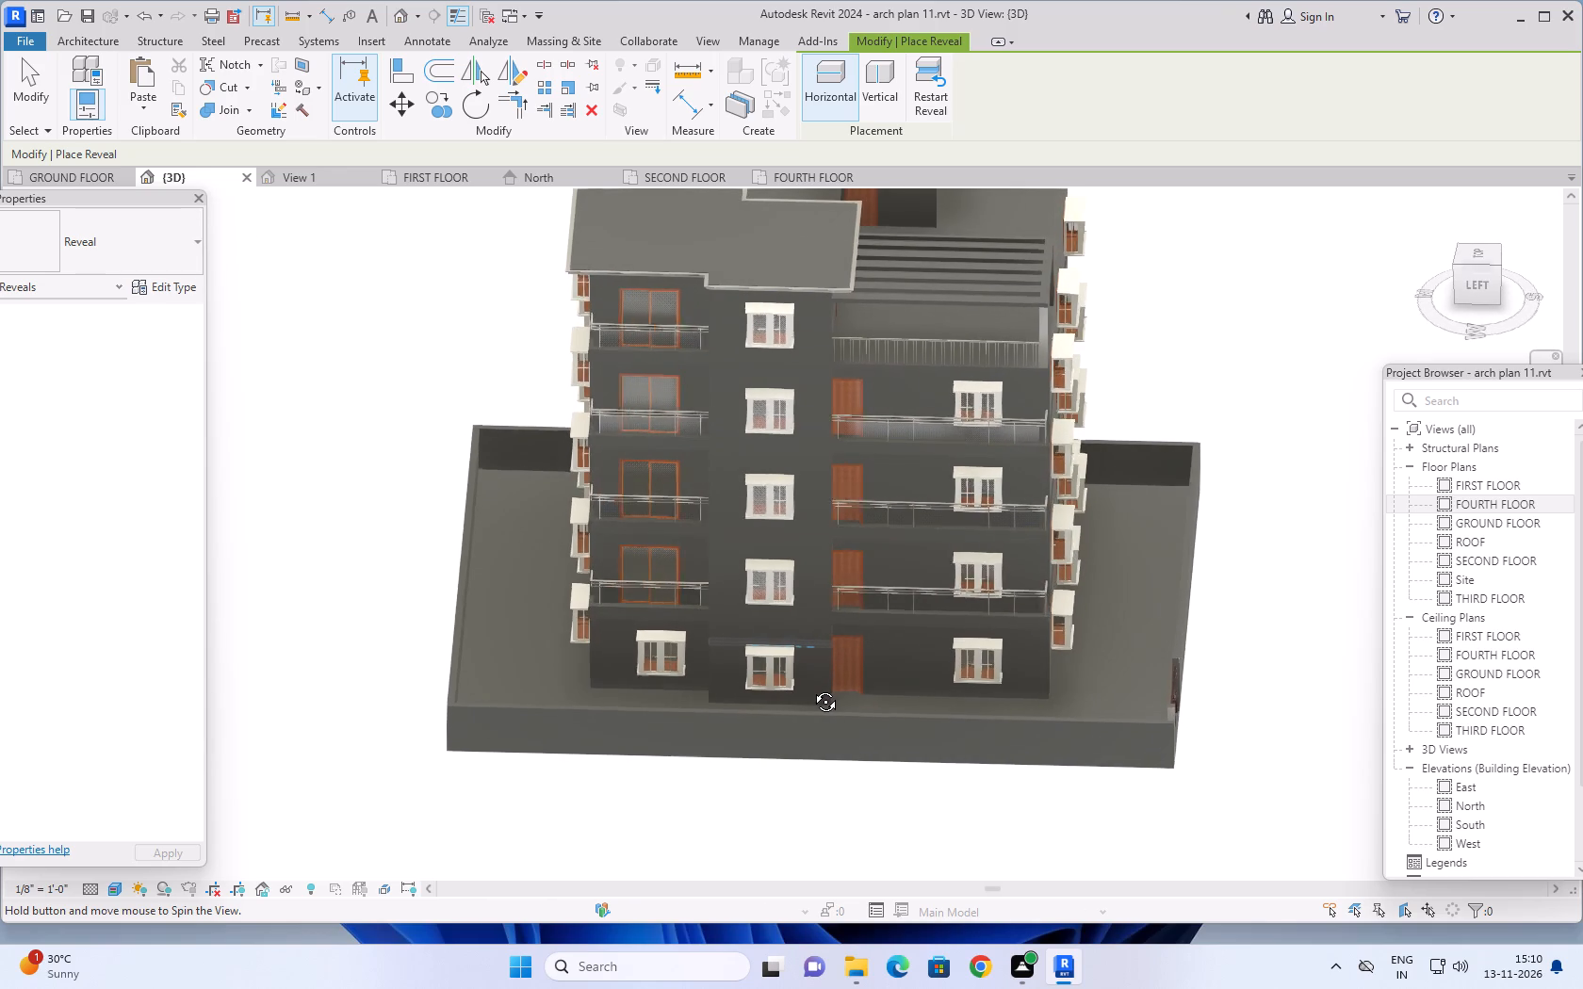
{"action": "middle_click_drag", "start_coordinate": [811, 688], "coordinate": [811, 689], "text": "shift"}
{"action": "scroll", "coordinate": [820, 692], "scroll_direction": "up", "scroll_amount": 5}
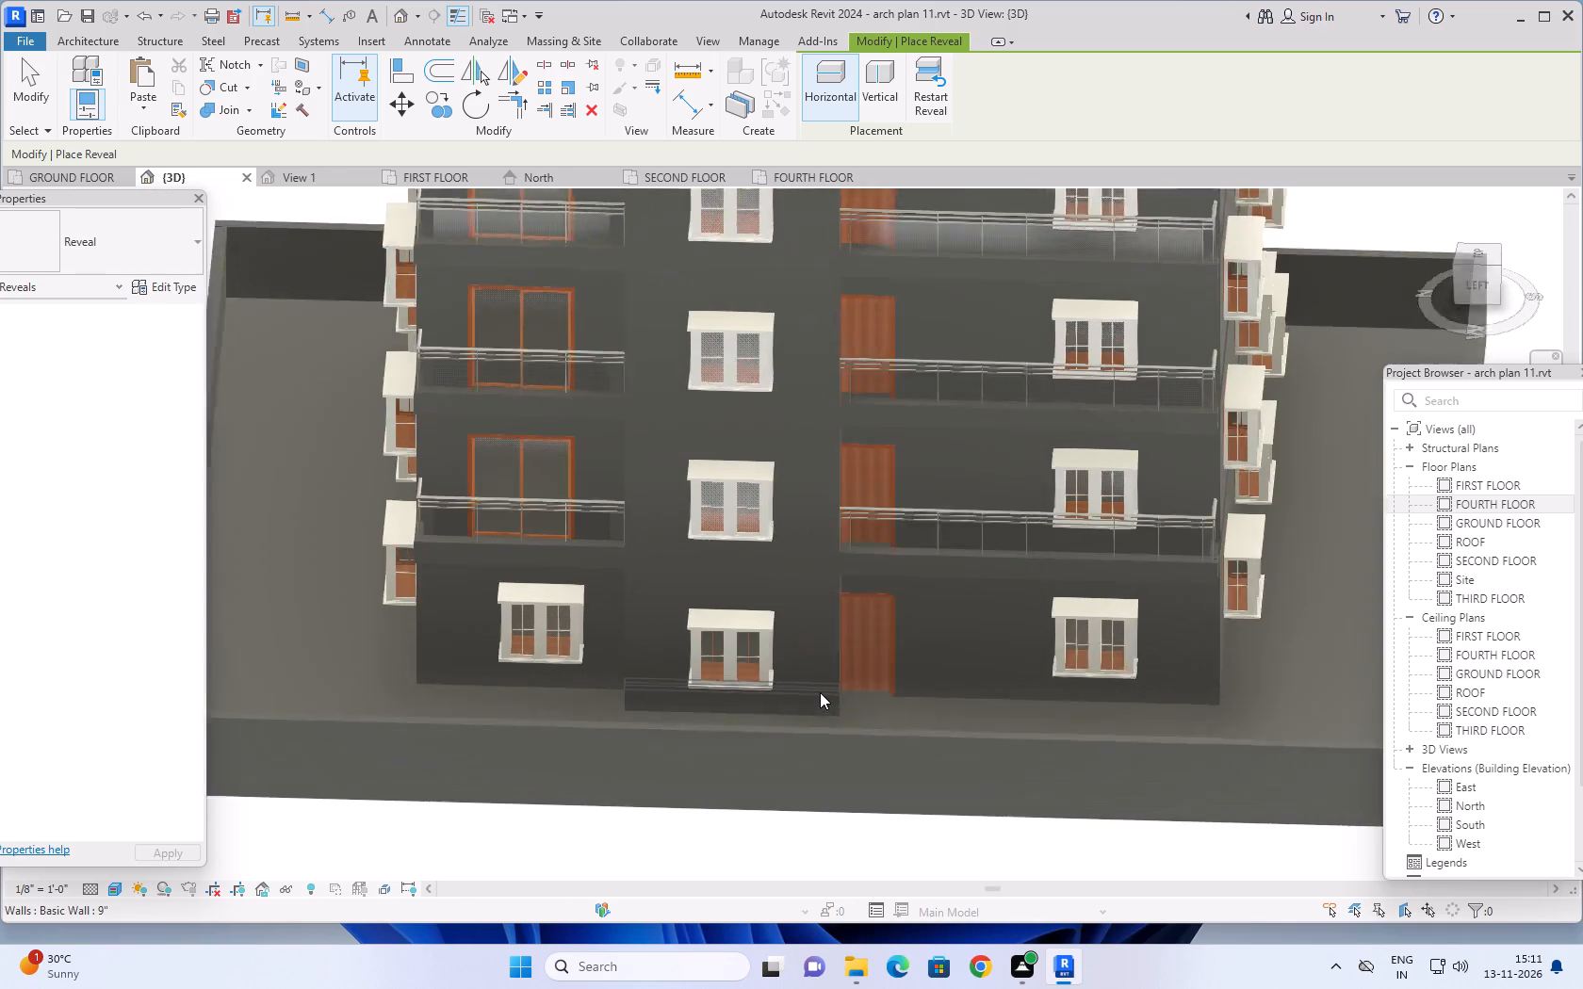
{"action": "scroll", "coordinate": [820, 692], "scroll_direction": "up", "scroll_amount": 3}
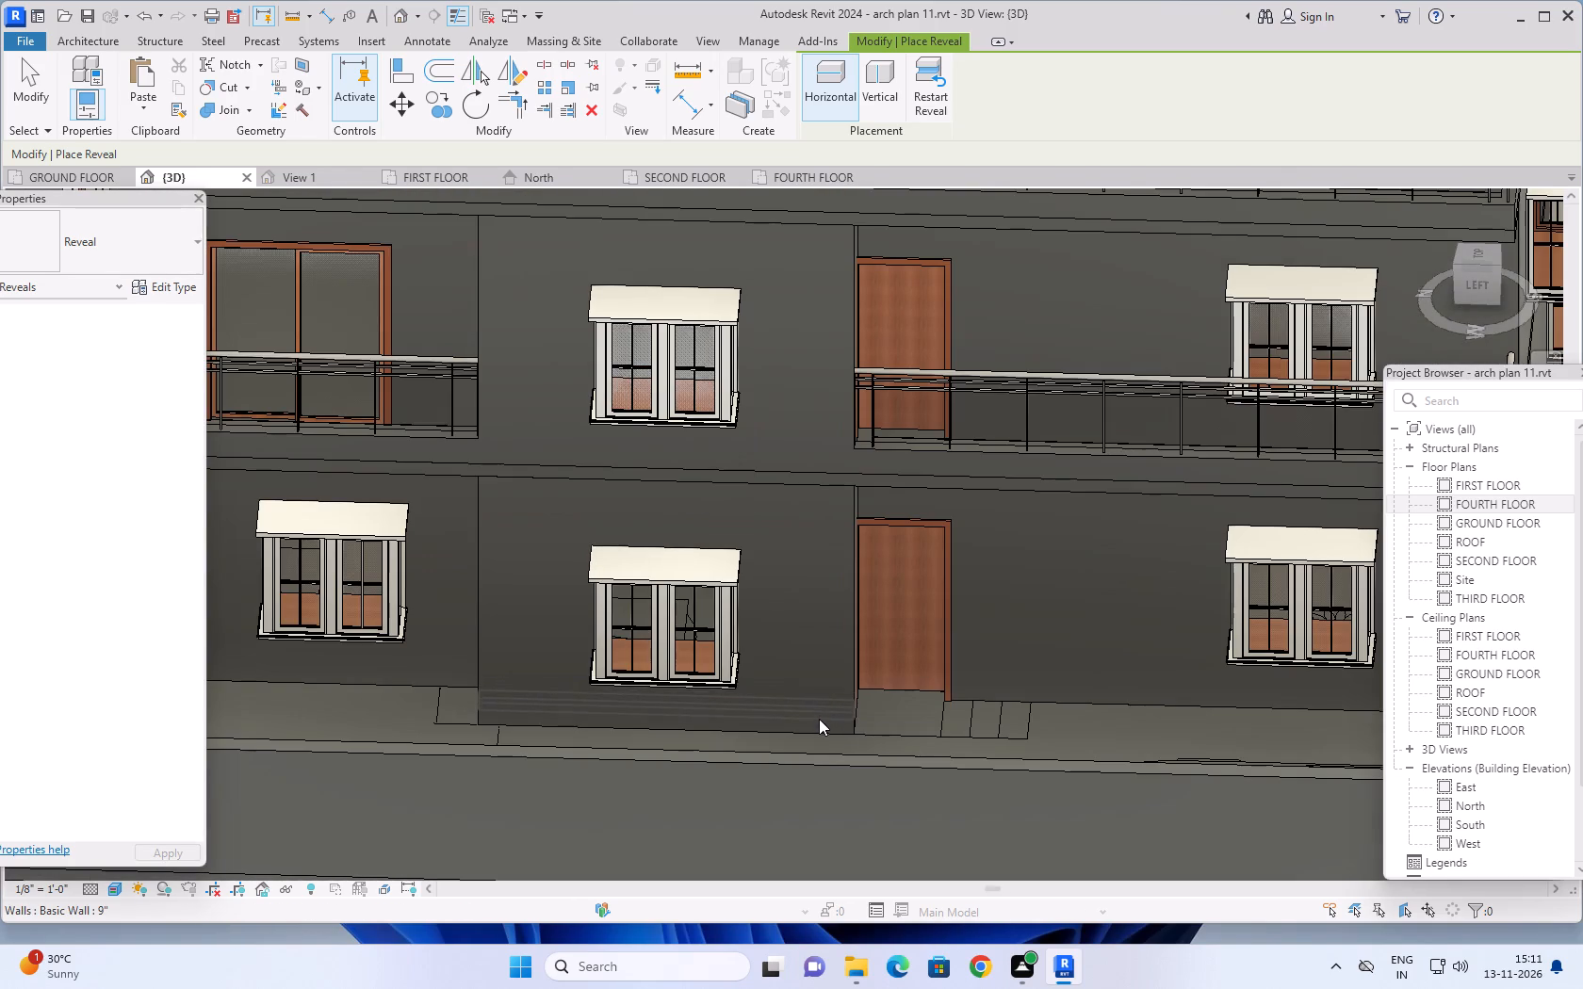
{"action": "scroll", "coordinate": [819, 719], "scroll_direction": "up", "scroll_amount": 1}
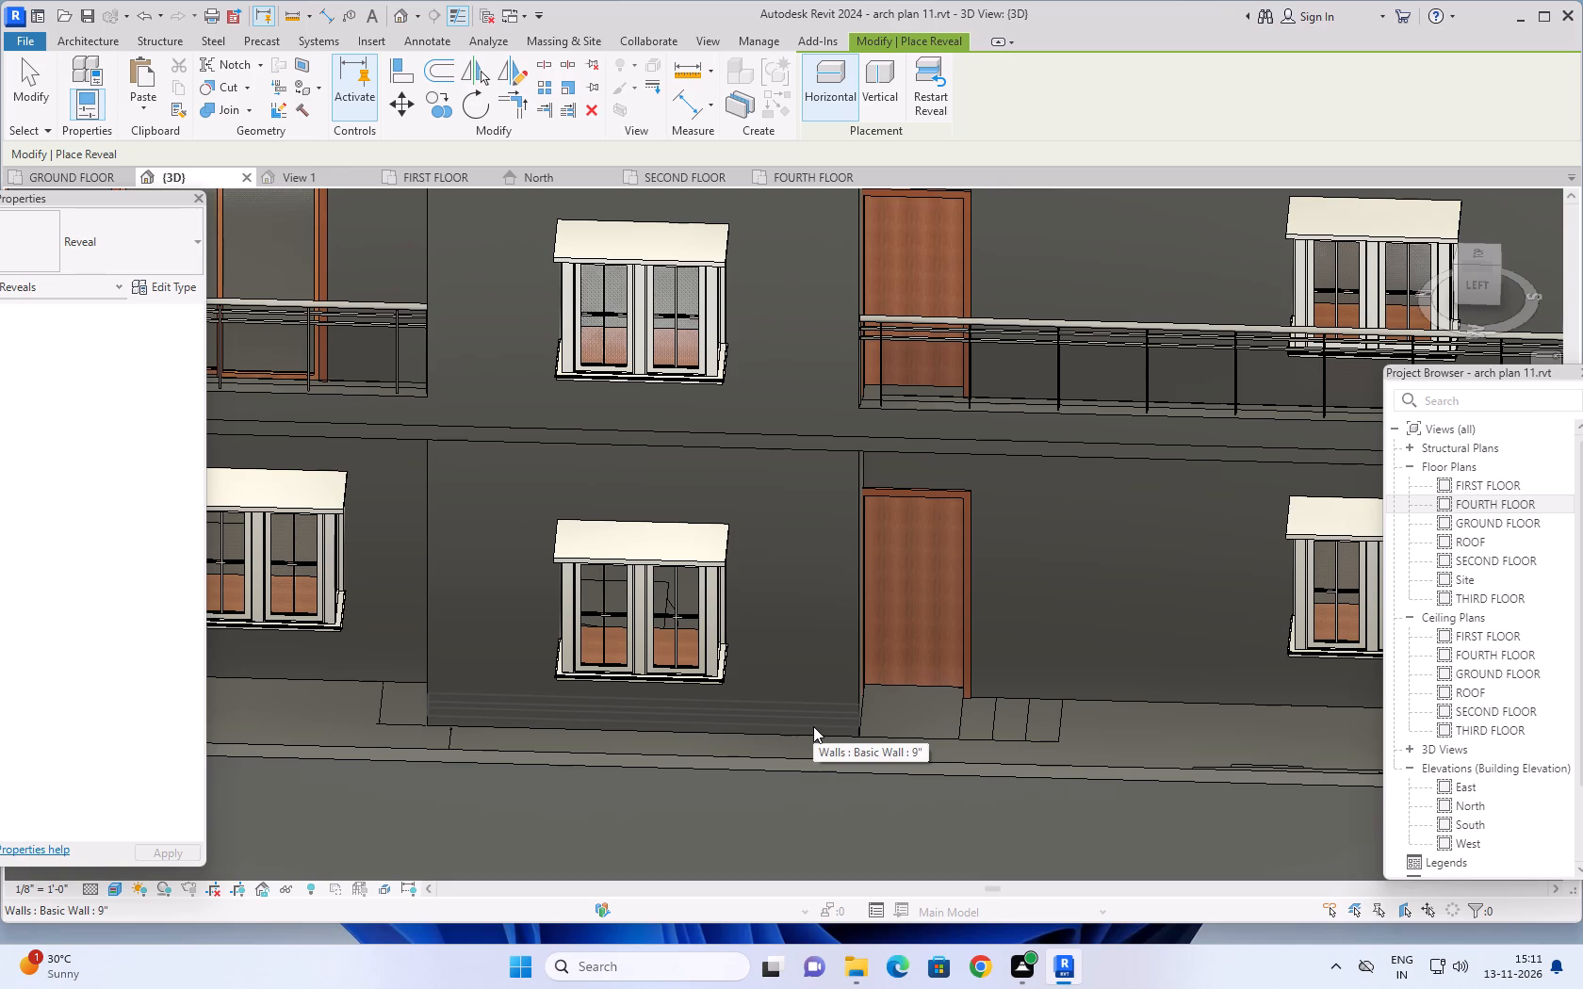
{"action": "left_click", "coordinate": [813, 726]}
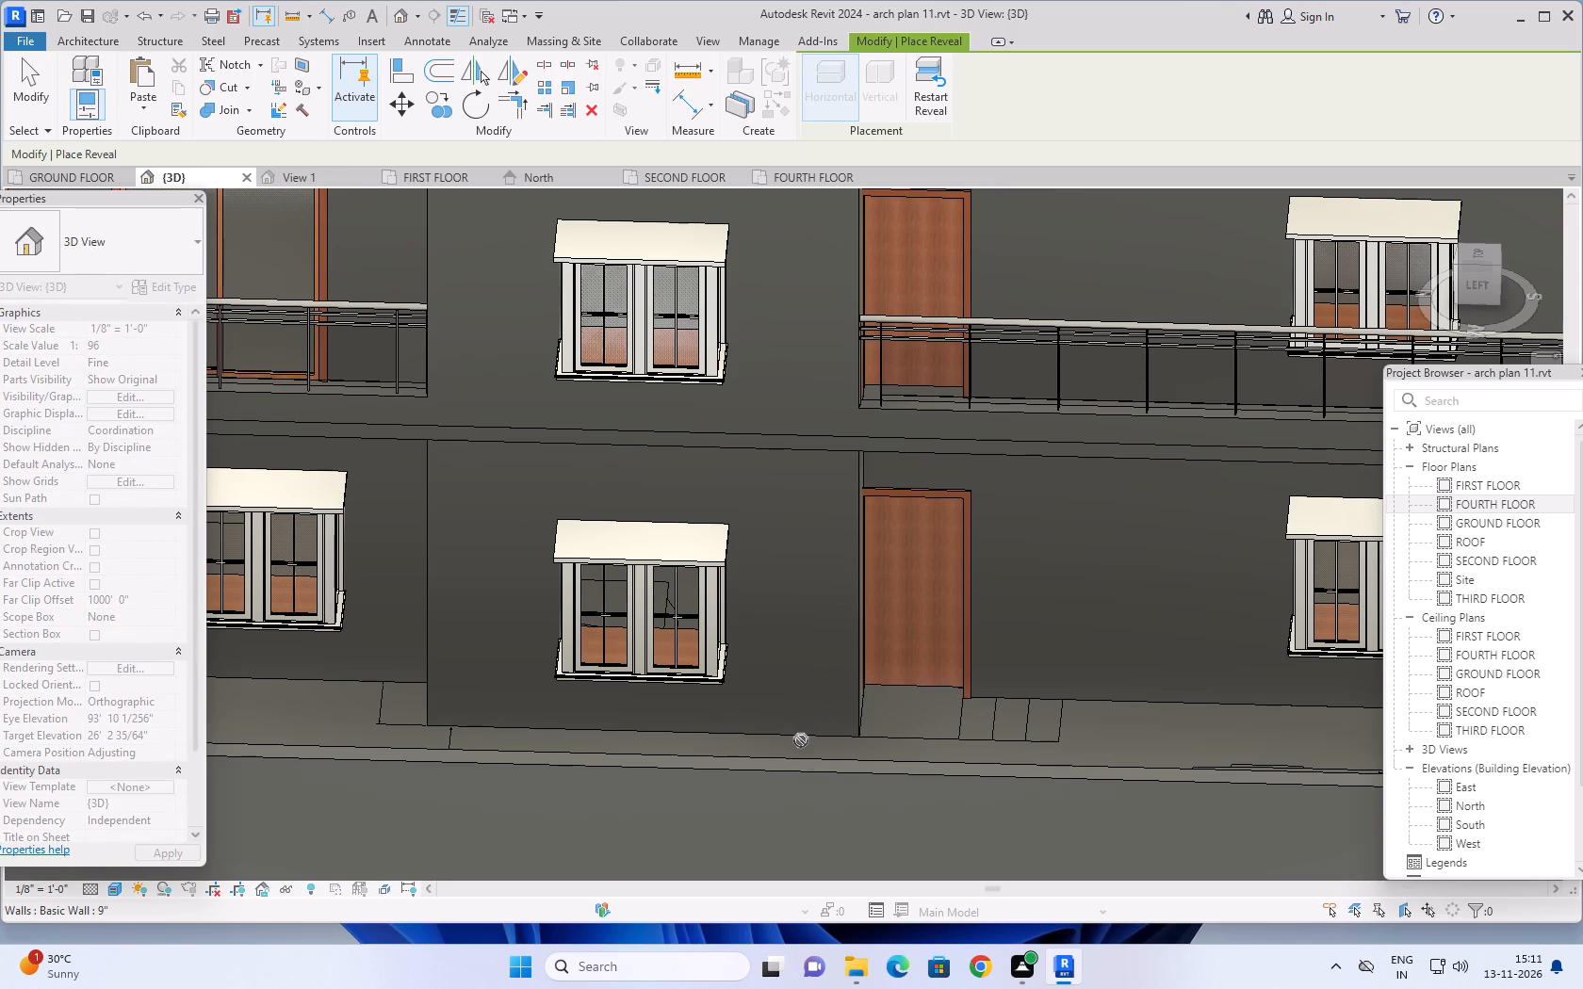
{"action": "key", "text": "Escape"}
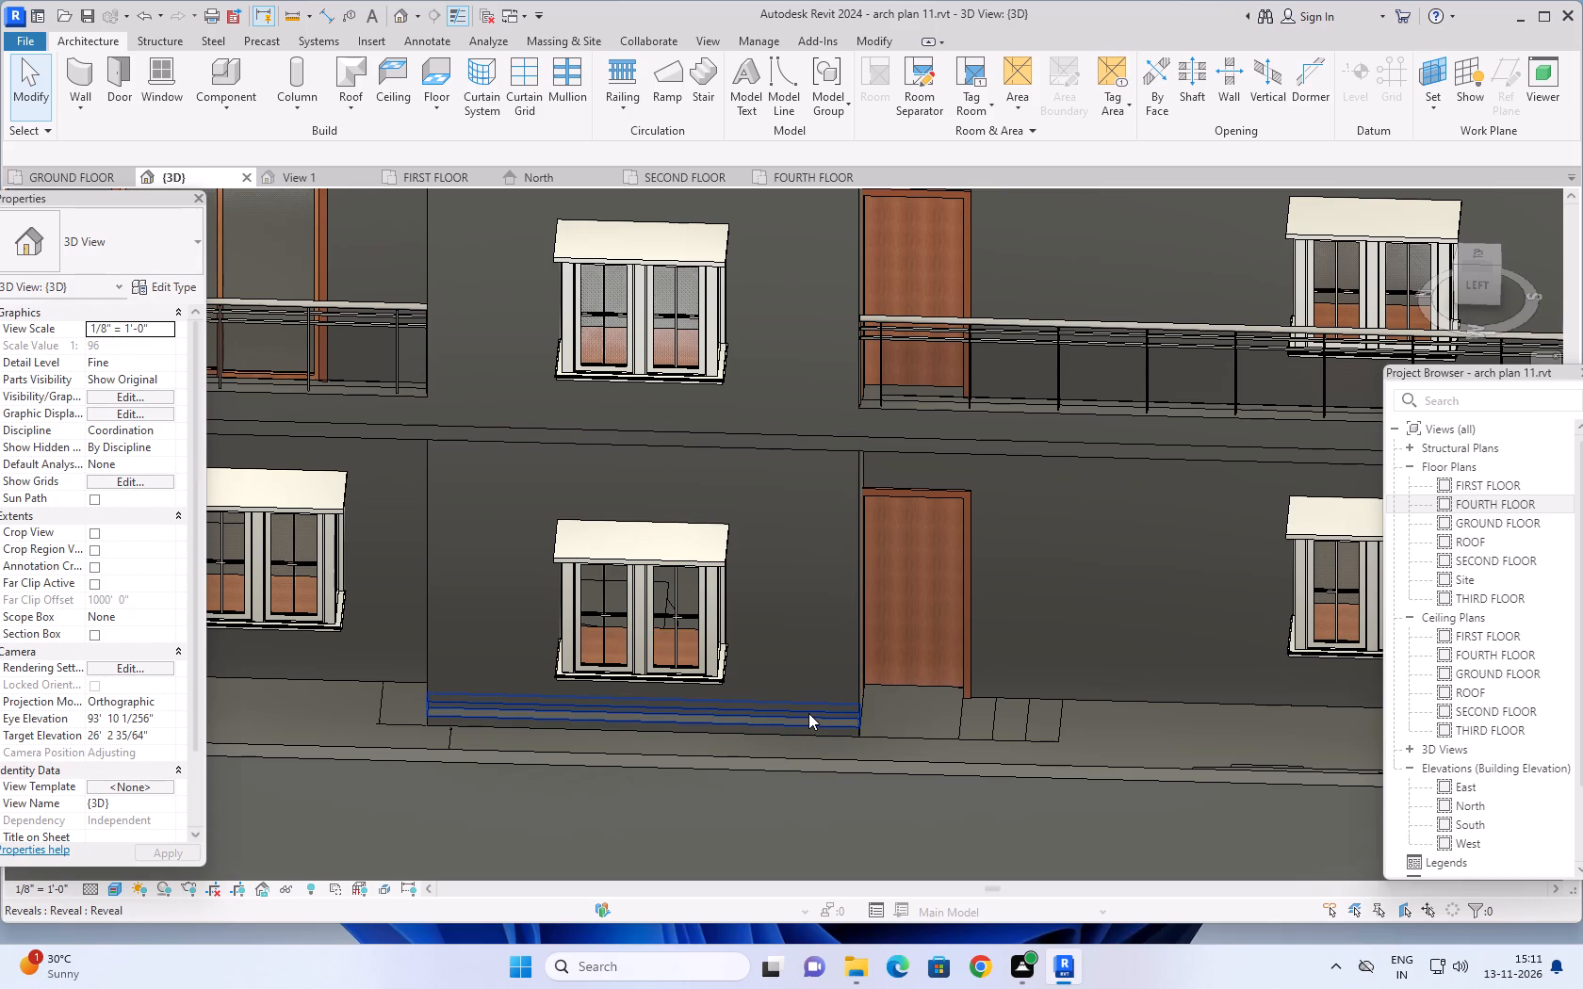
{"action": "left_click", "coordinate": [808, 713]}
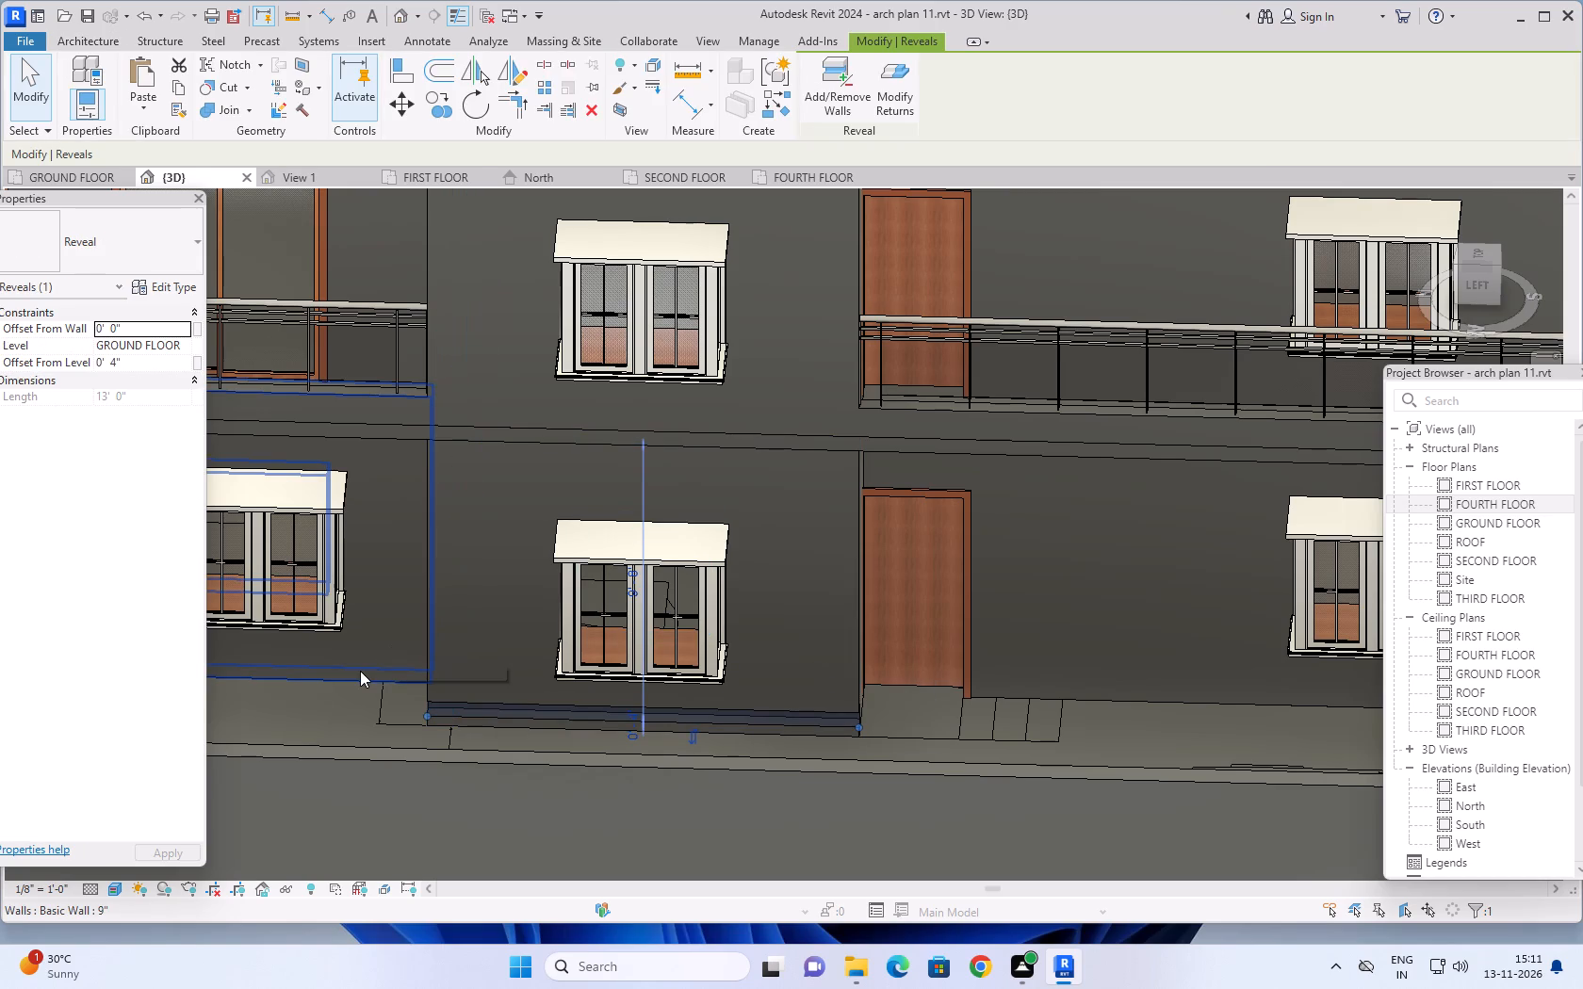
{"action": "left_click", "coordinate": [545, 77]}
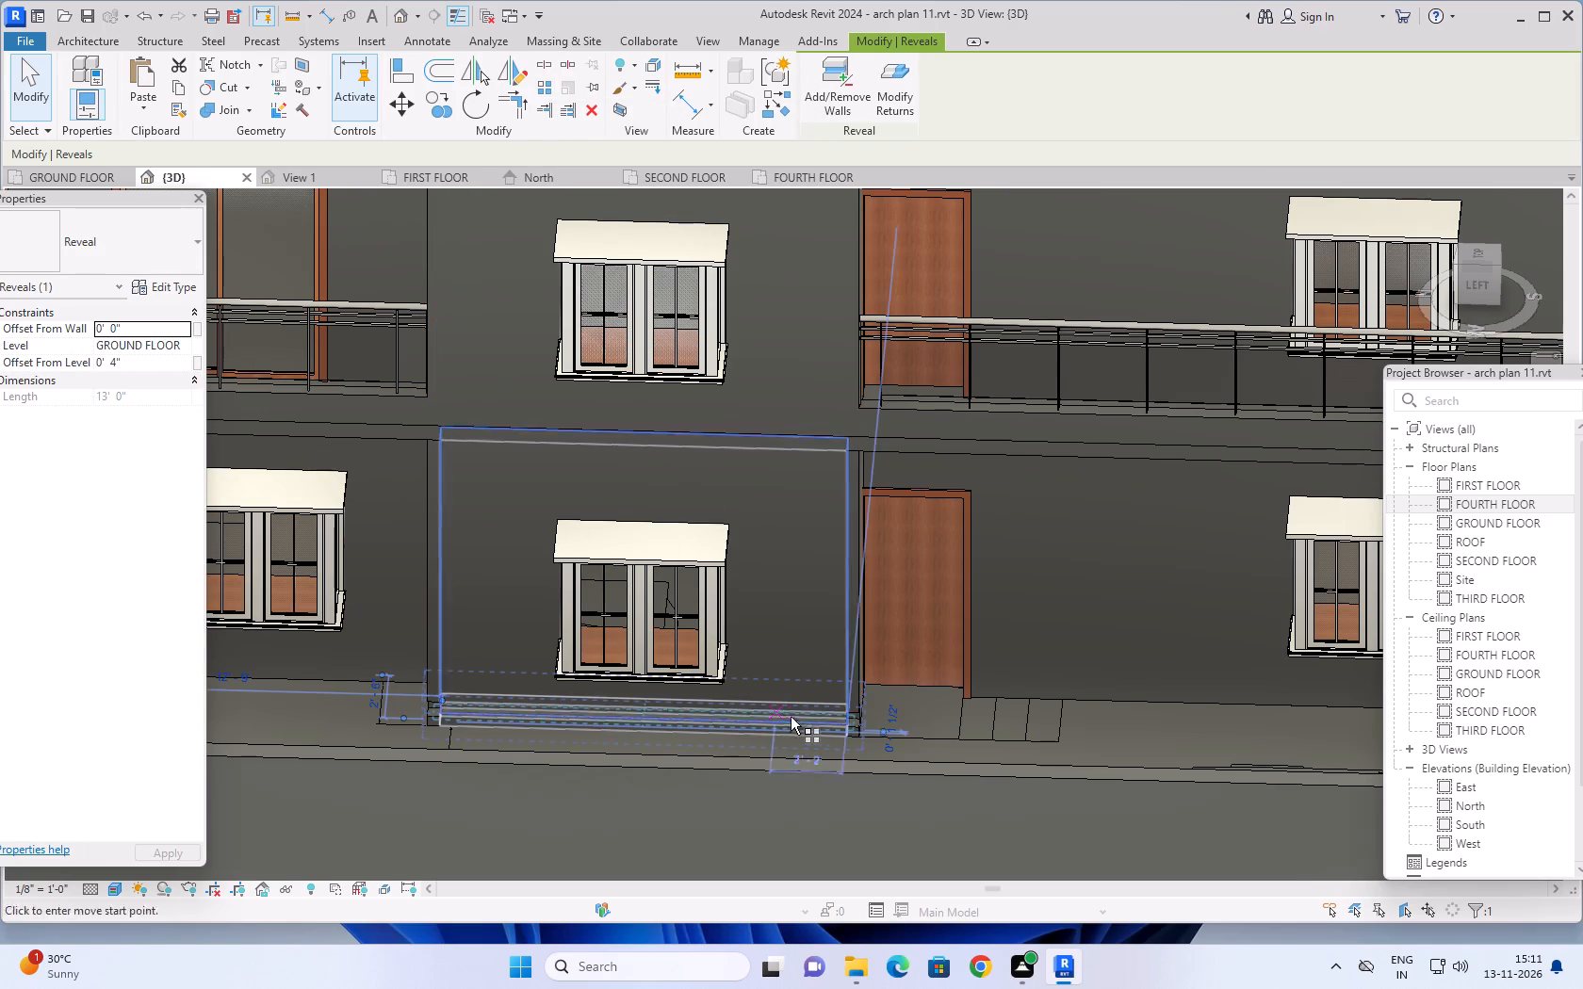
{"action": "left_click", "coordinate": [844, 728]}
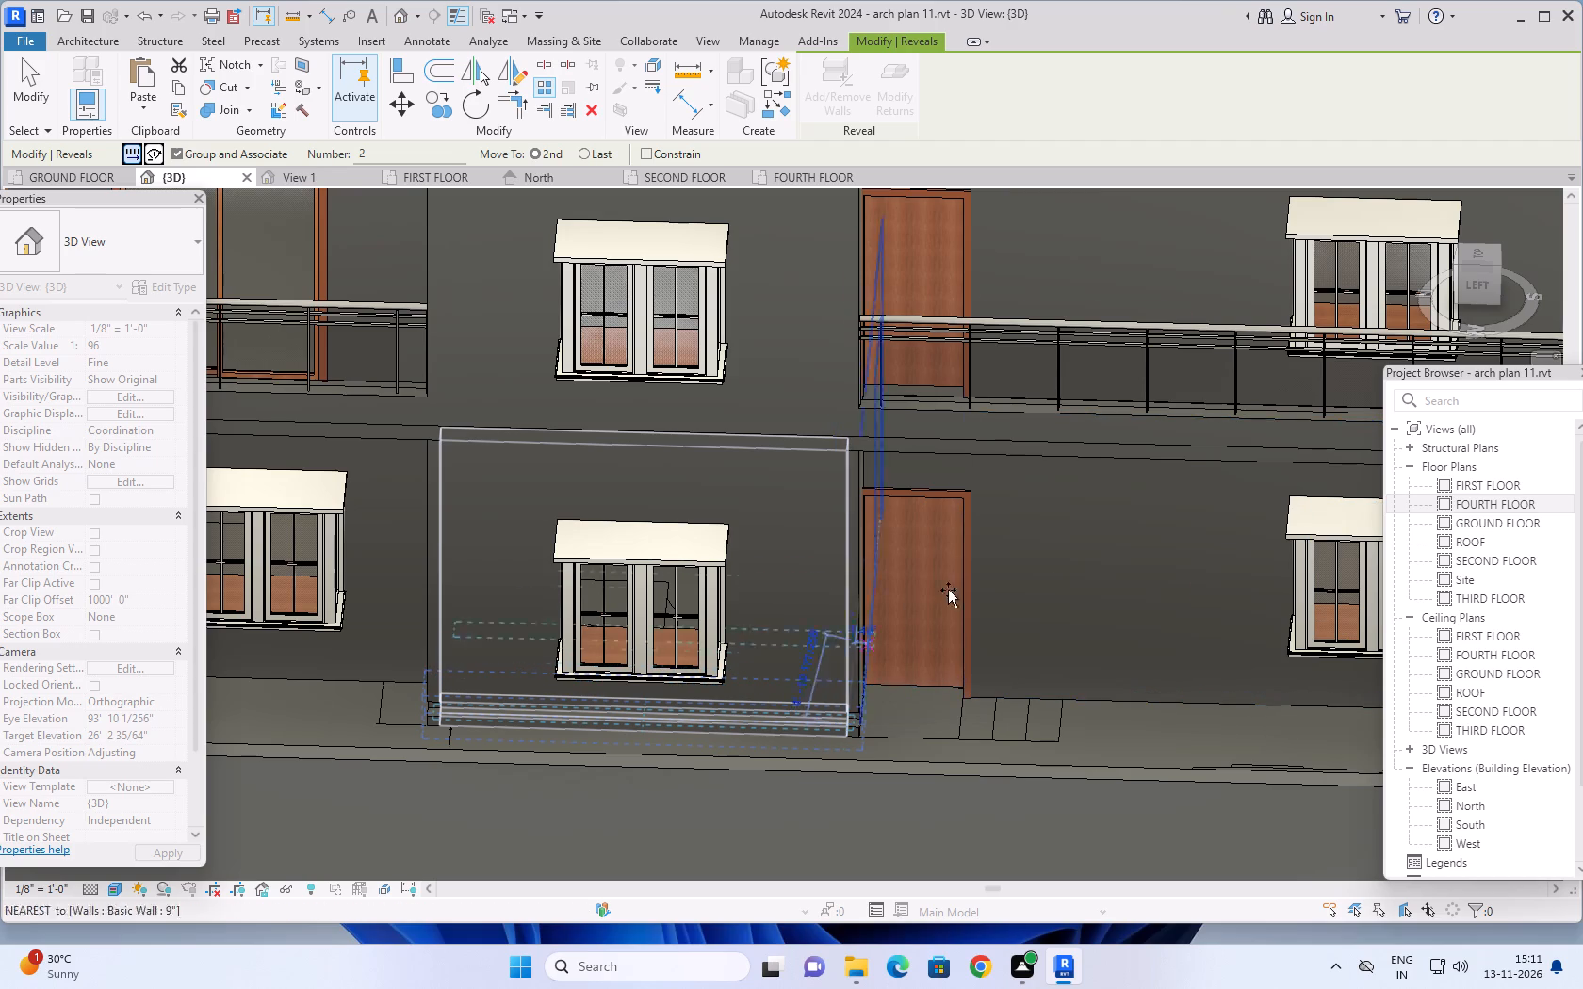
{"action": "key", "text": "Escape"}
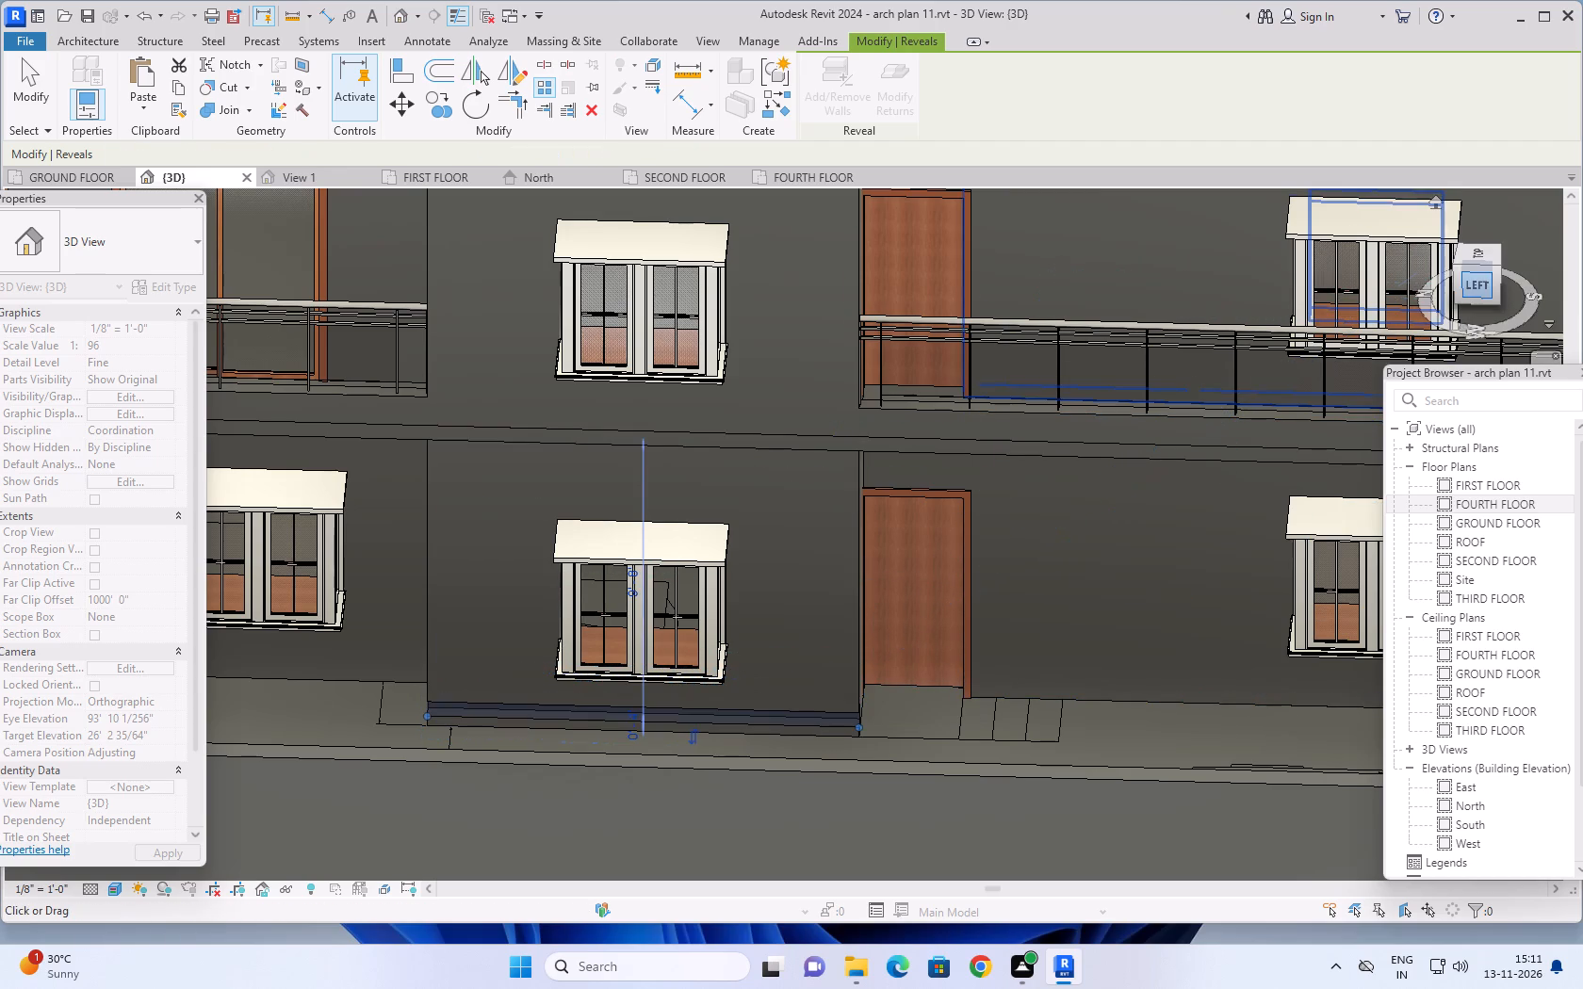
Orient the 3D view to the Left face, look over the ground-floor wall area, and clear the reveal selection.
{"action": "left_click", "coordinate": [1478, 284]}
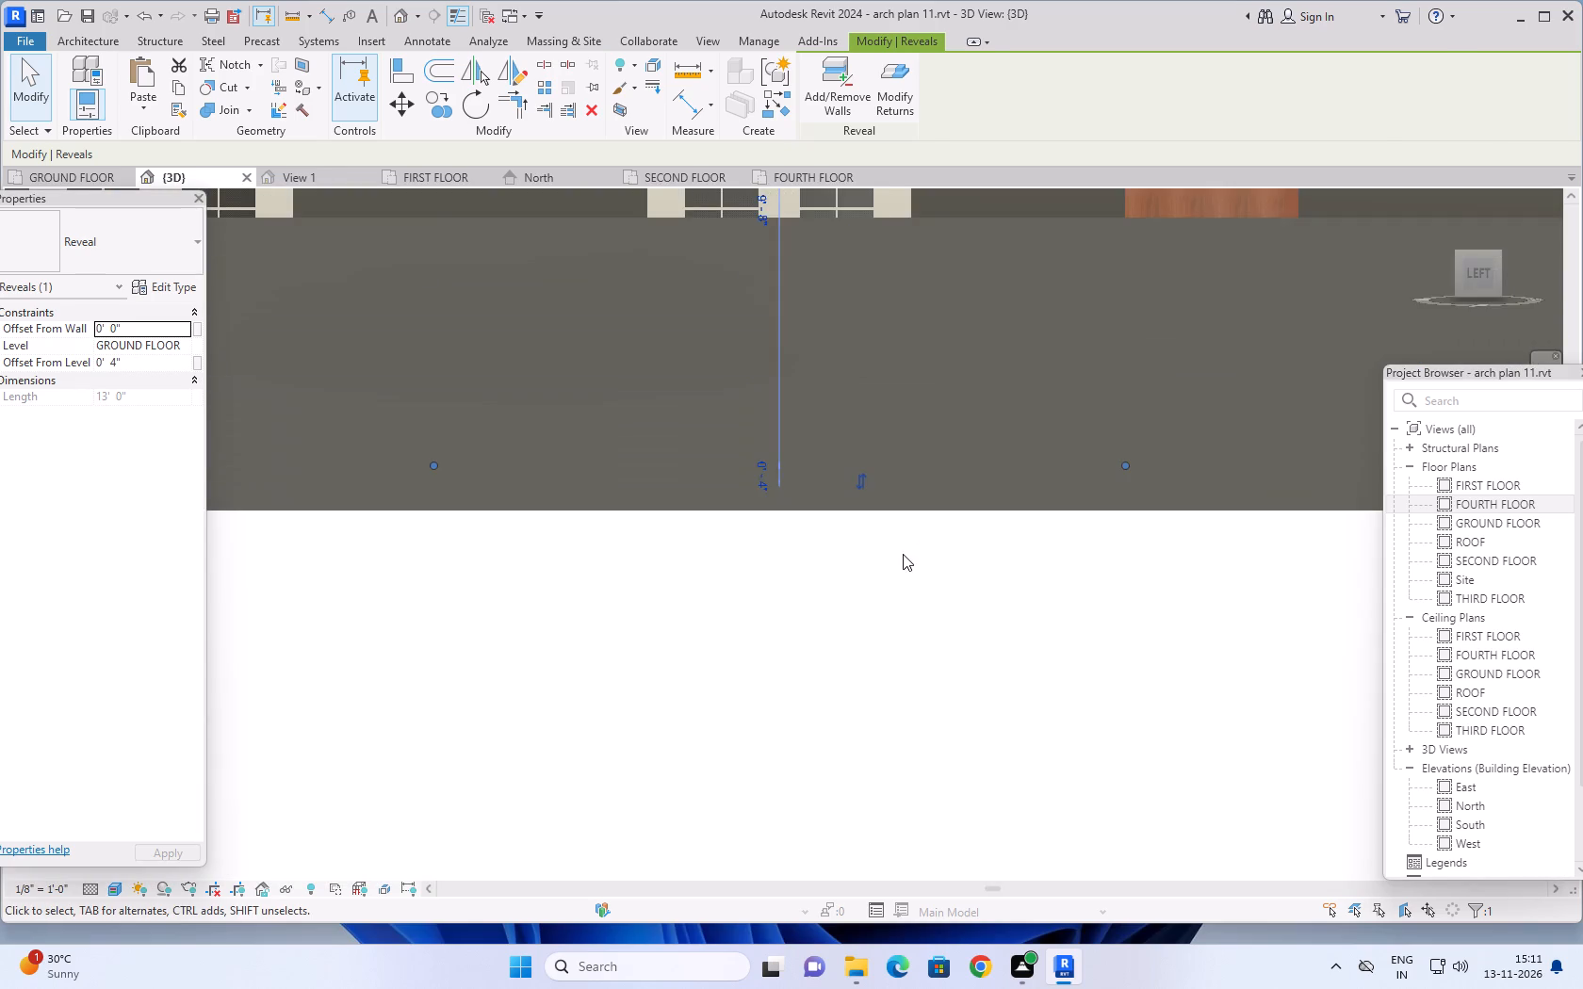
{"action": "scroll", "coordinate": [850, 596], "scroll_direction": "up", "scroll_amount": 1}
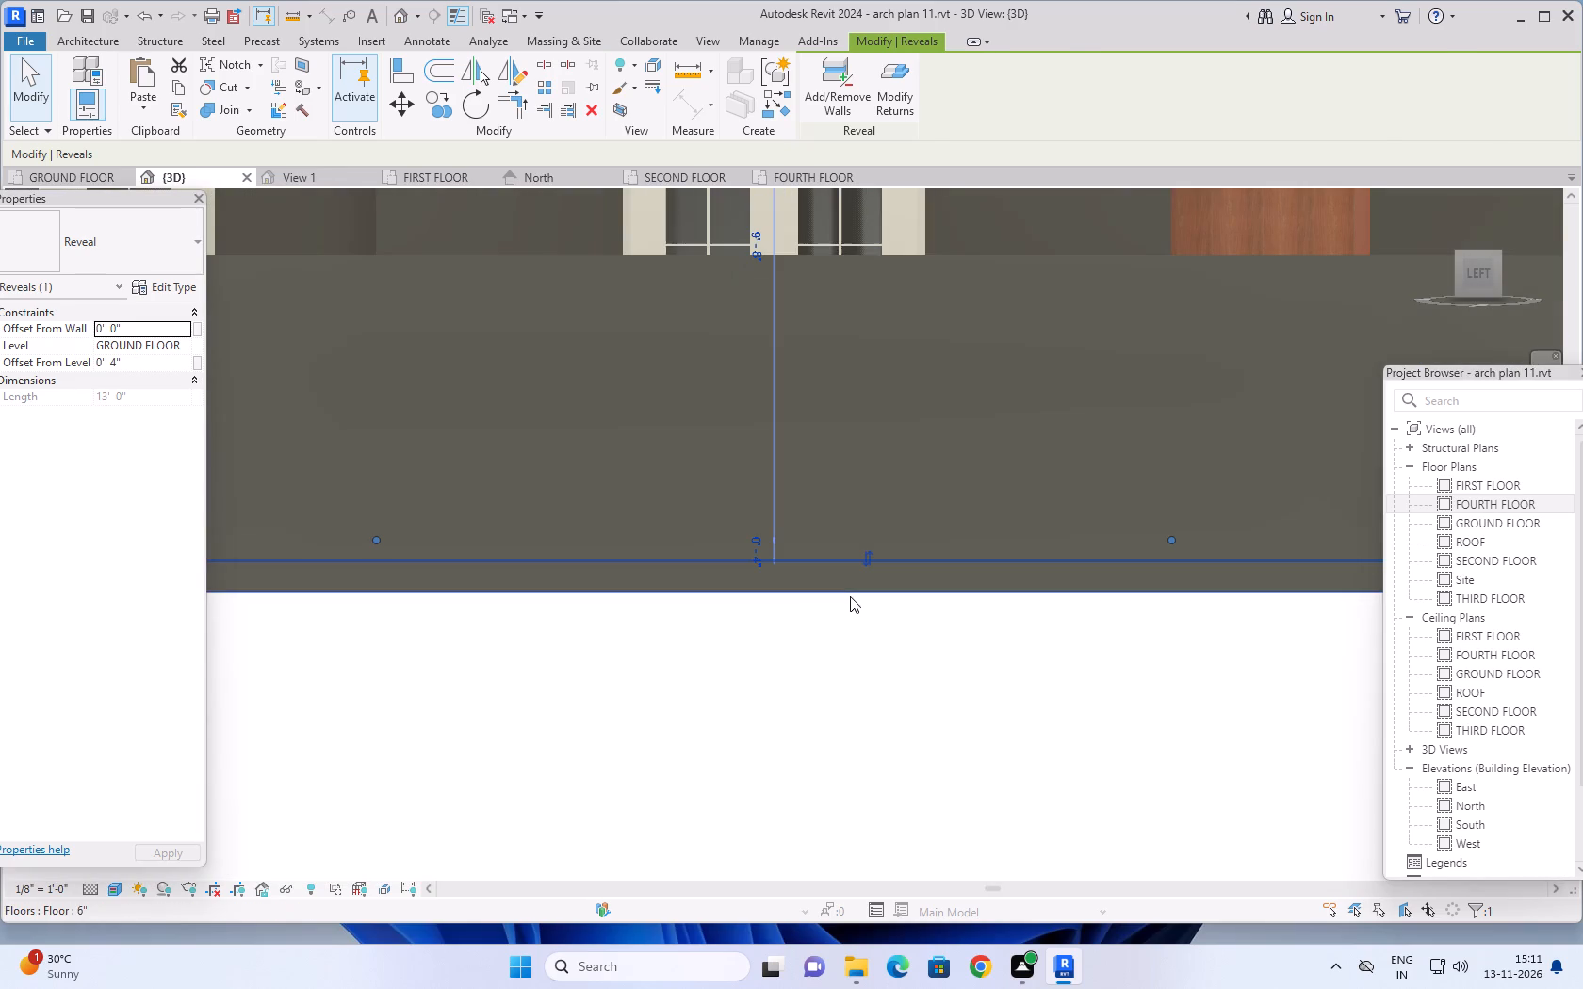
{"action": "scroll", "coordinate": [850, 596], "scroll_direction": "down", "scroll_amount": 7}
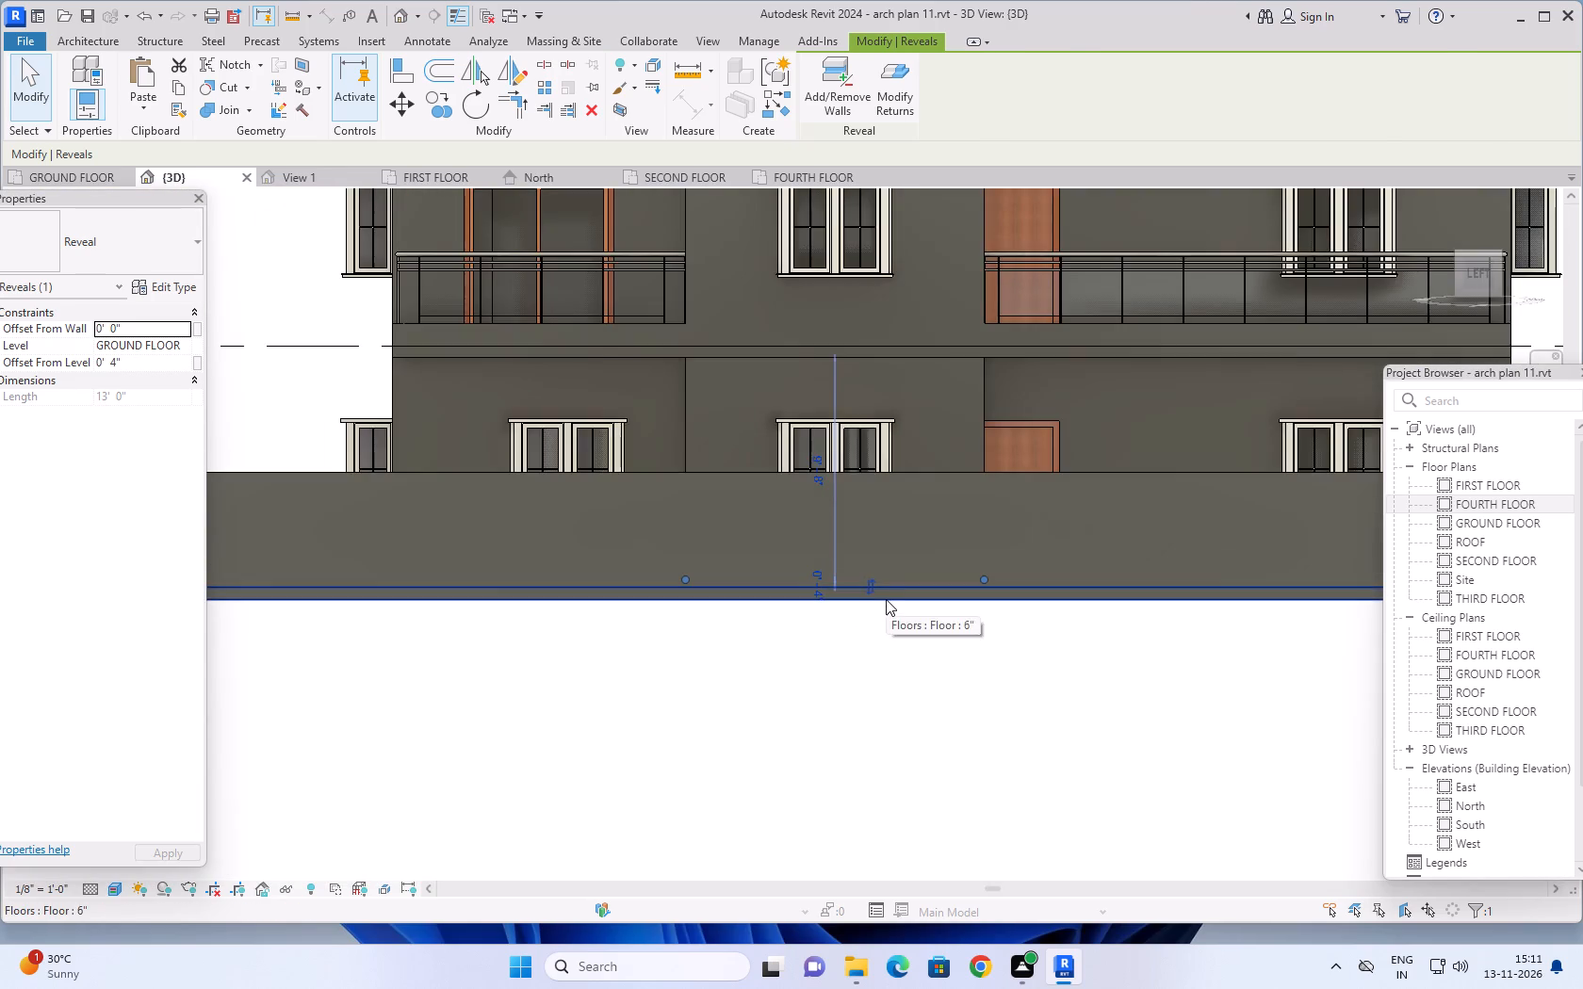
{"action": "scroll", "coordinate": [886, 599], "scroll_direction": "down", "scroll_amount": 1}
{"action": "key", "text": "Escape"}
{"action": "key", "text": "Escape"}
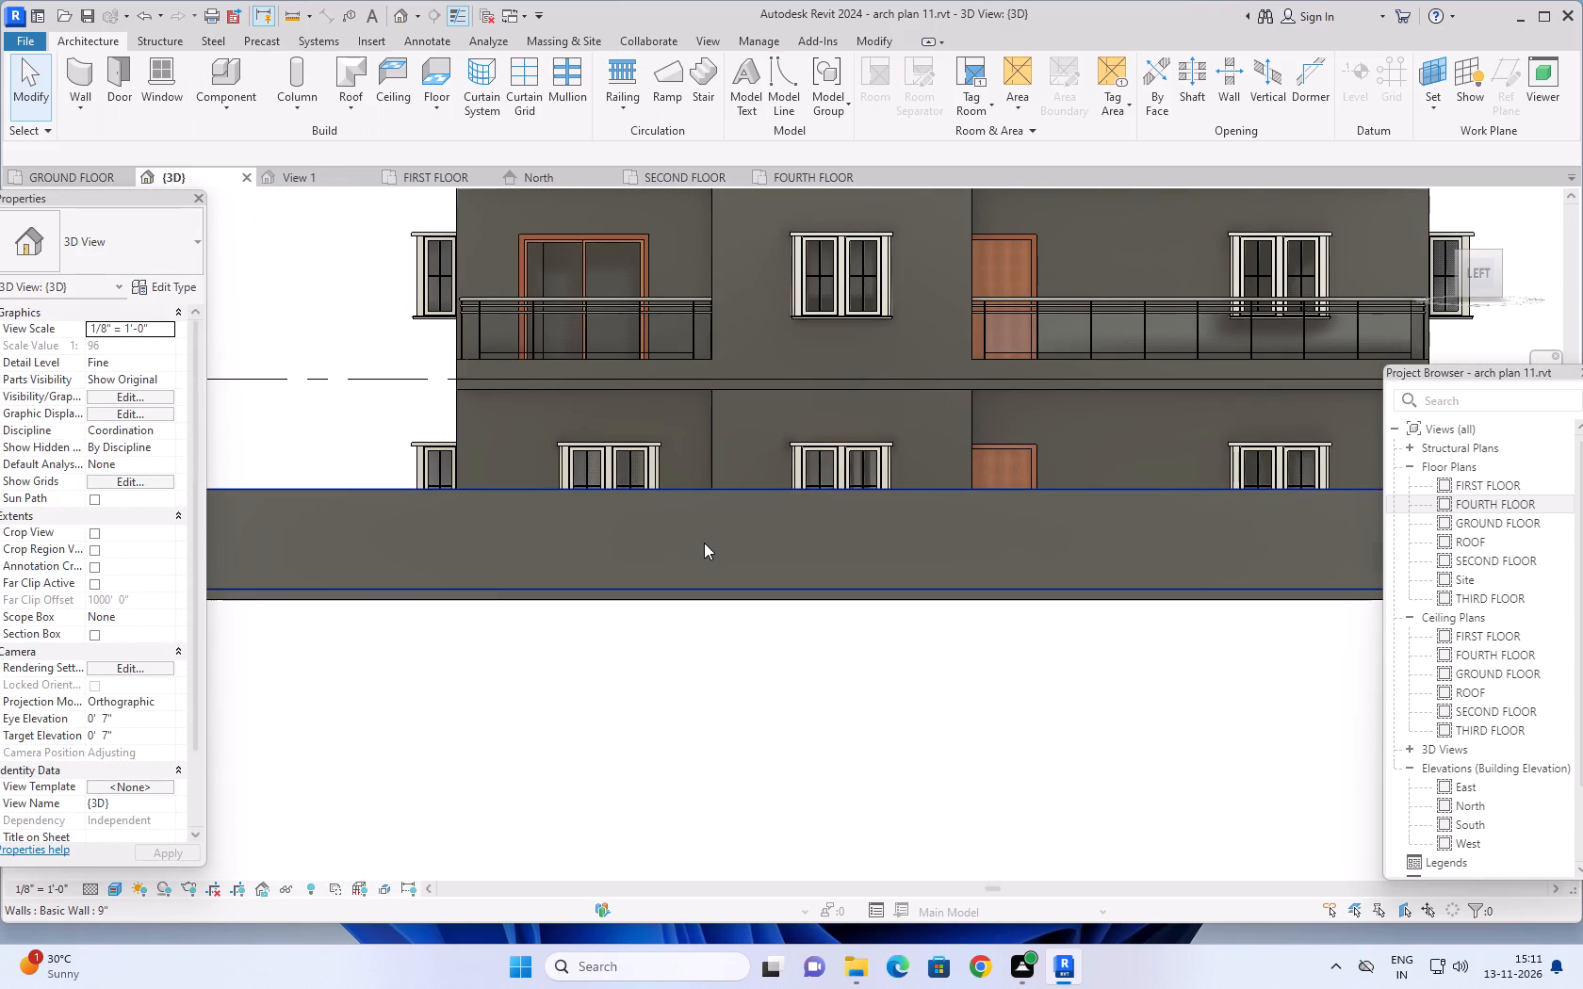
Temporarily hide the long 5' high compound wall standing in front of the ground floor.
{"action": "left_click", "coordinate": [704, 543]}
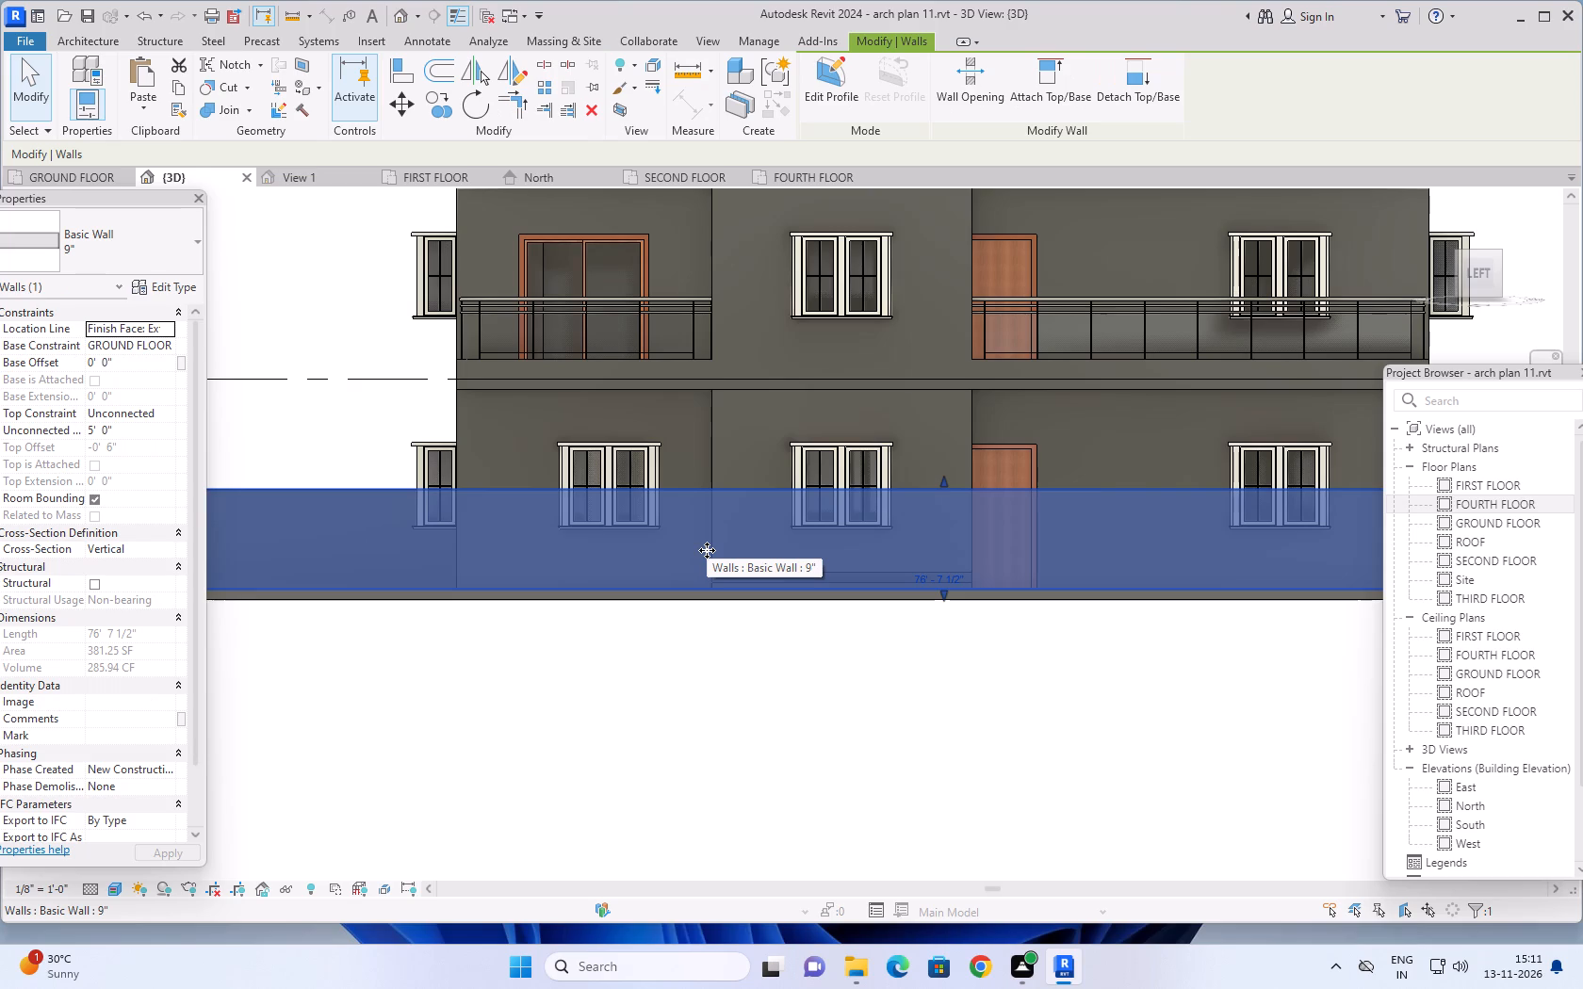
{"action": "type", "text": "HH"}
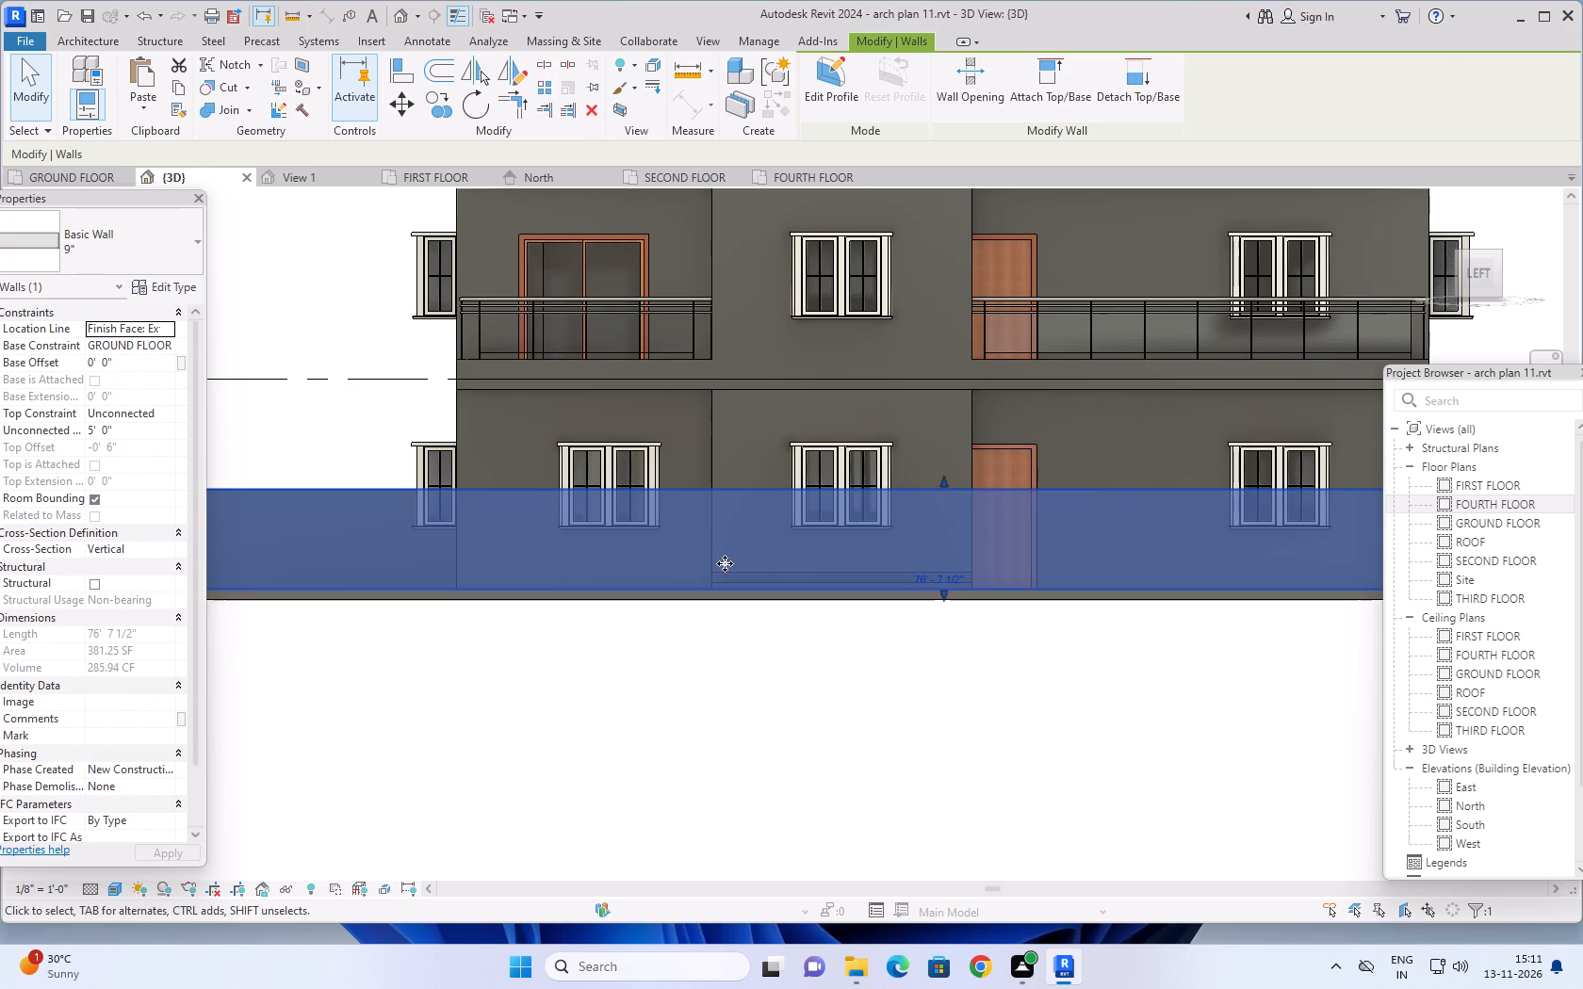
Array the base reveal of the projecting wall vertically up the facade, with 50 grouped members spaced about 1' apart.
{"action": "scroll", "coordinate": [954, 581], "scroll_direction": "up", "scroll_amount": 2}
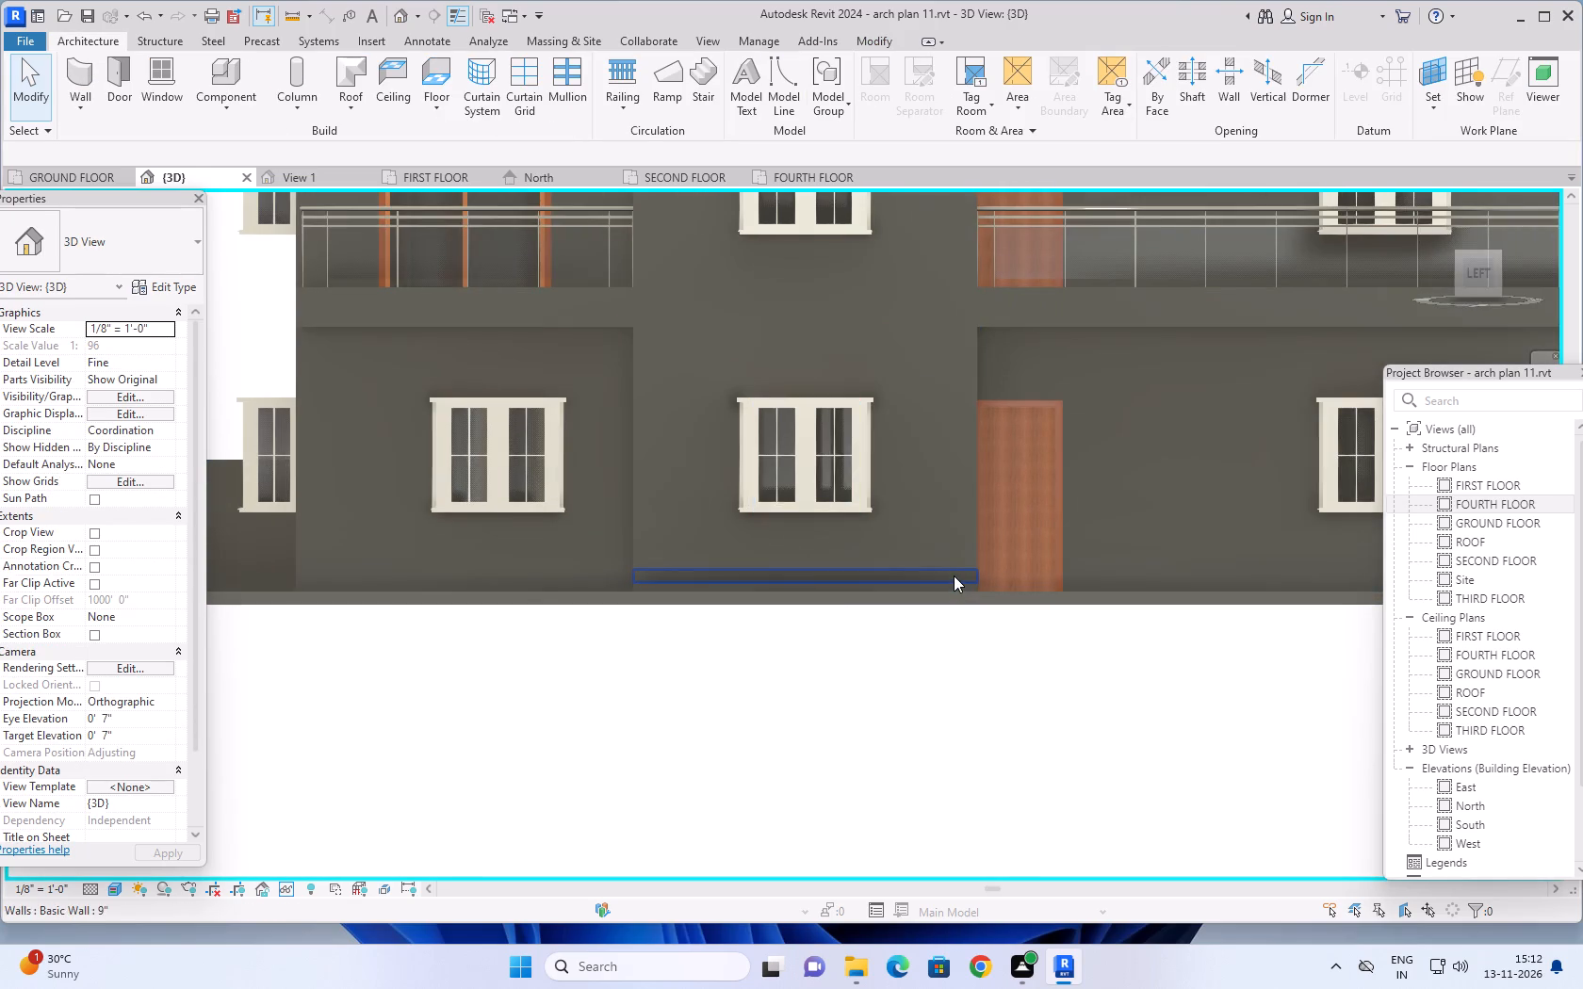
{"action": "left_click", "coordinate": [954, 576]}
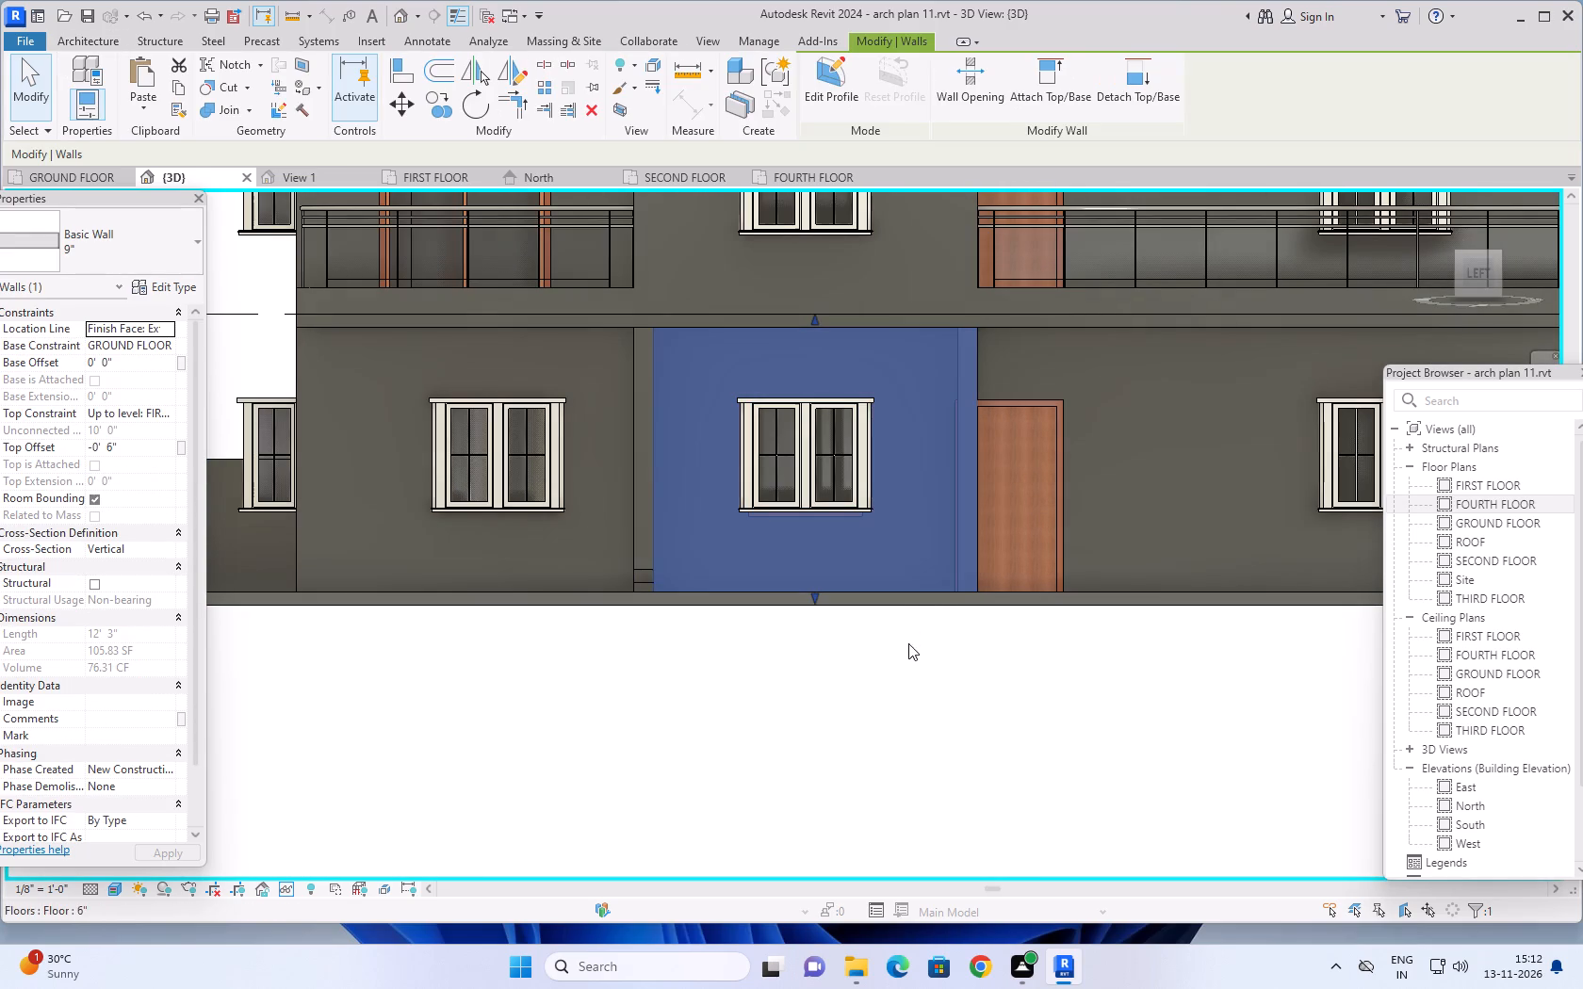
{"action": "key", "text": "Escape"}
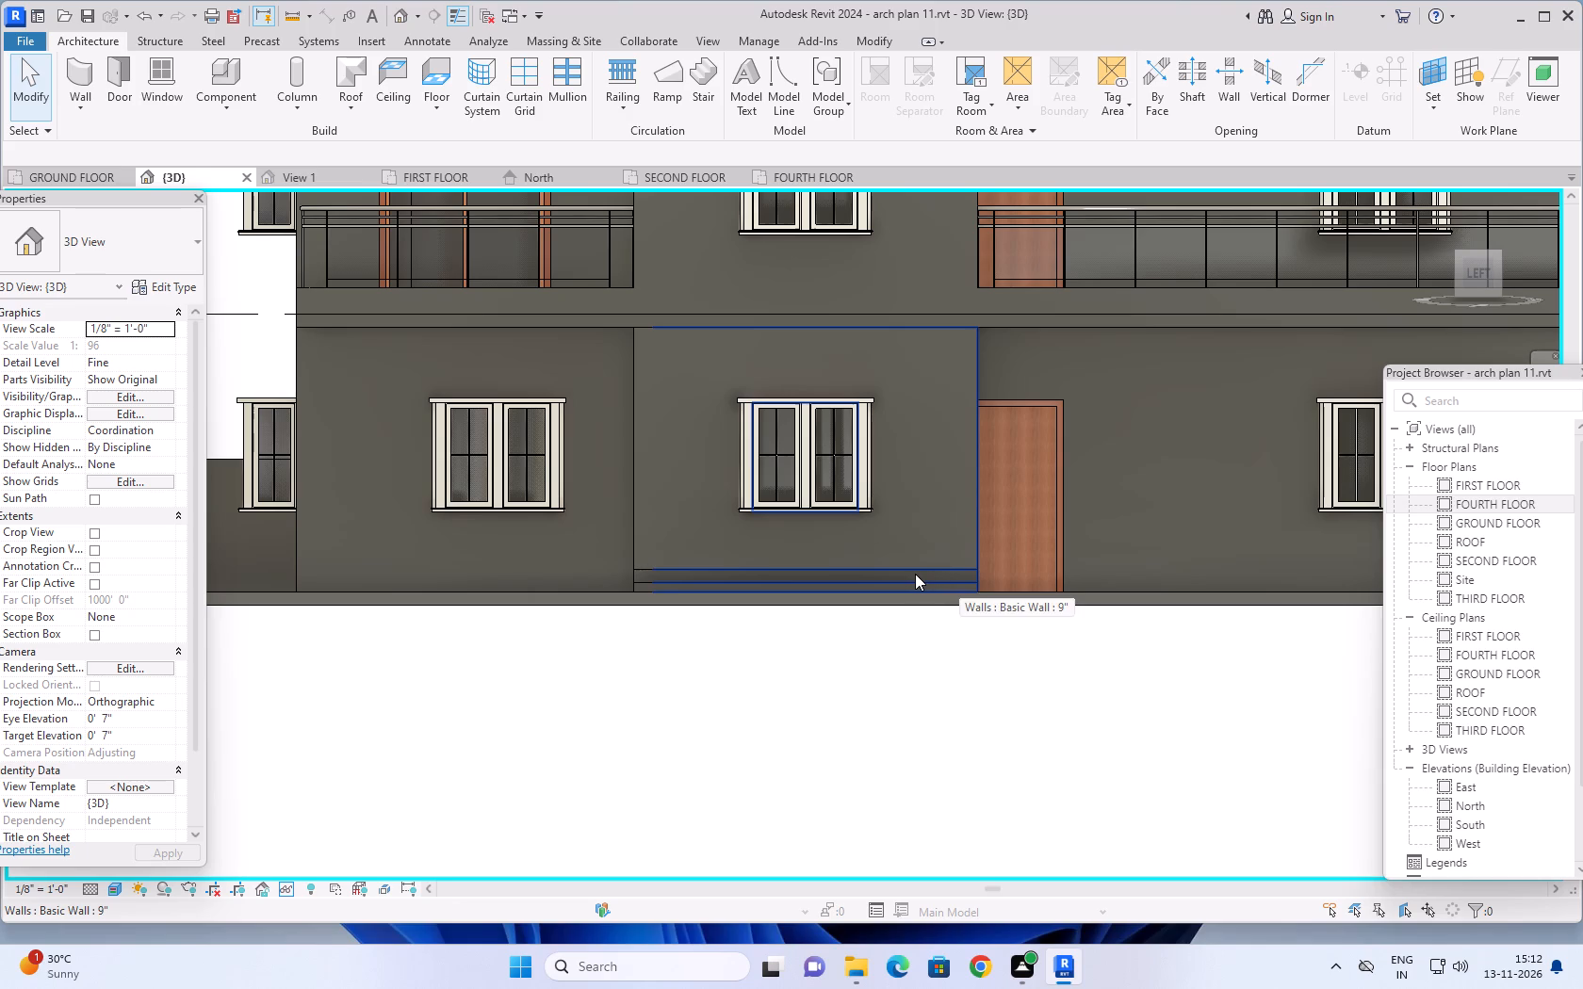
{"action": "left_click", "coordinate": [643, 570]}
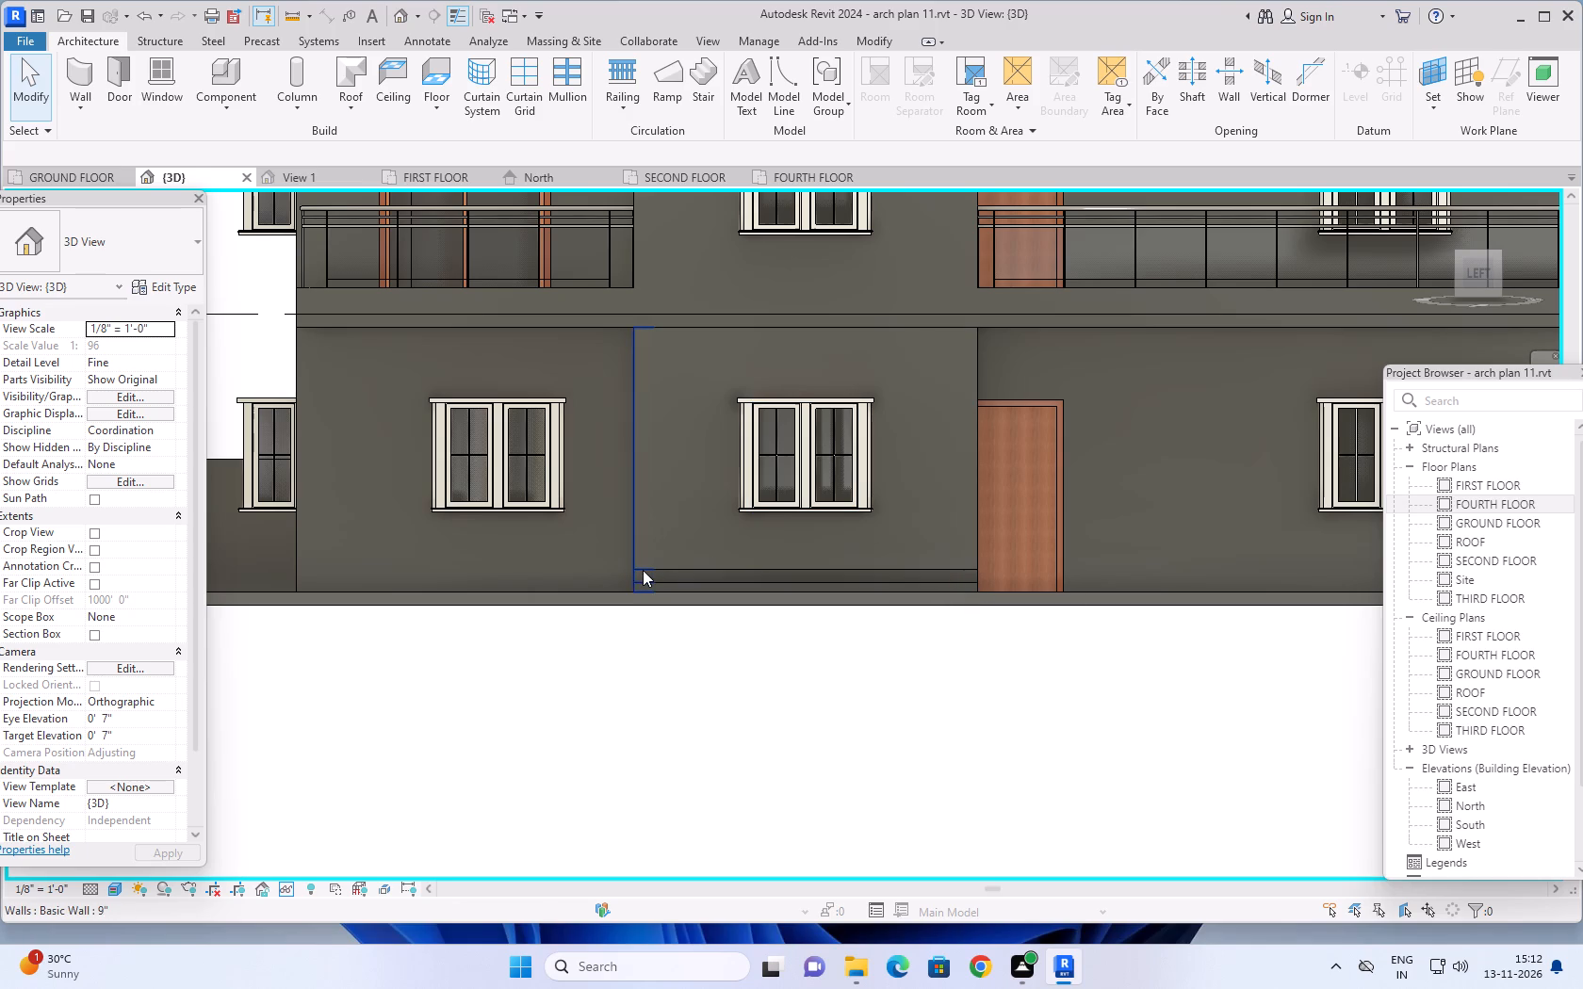
{"action": "key", "text": "Escape"}
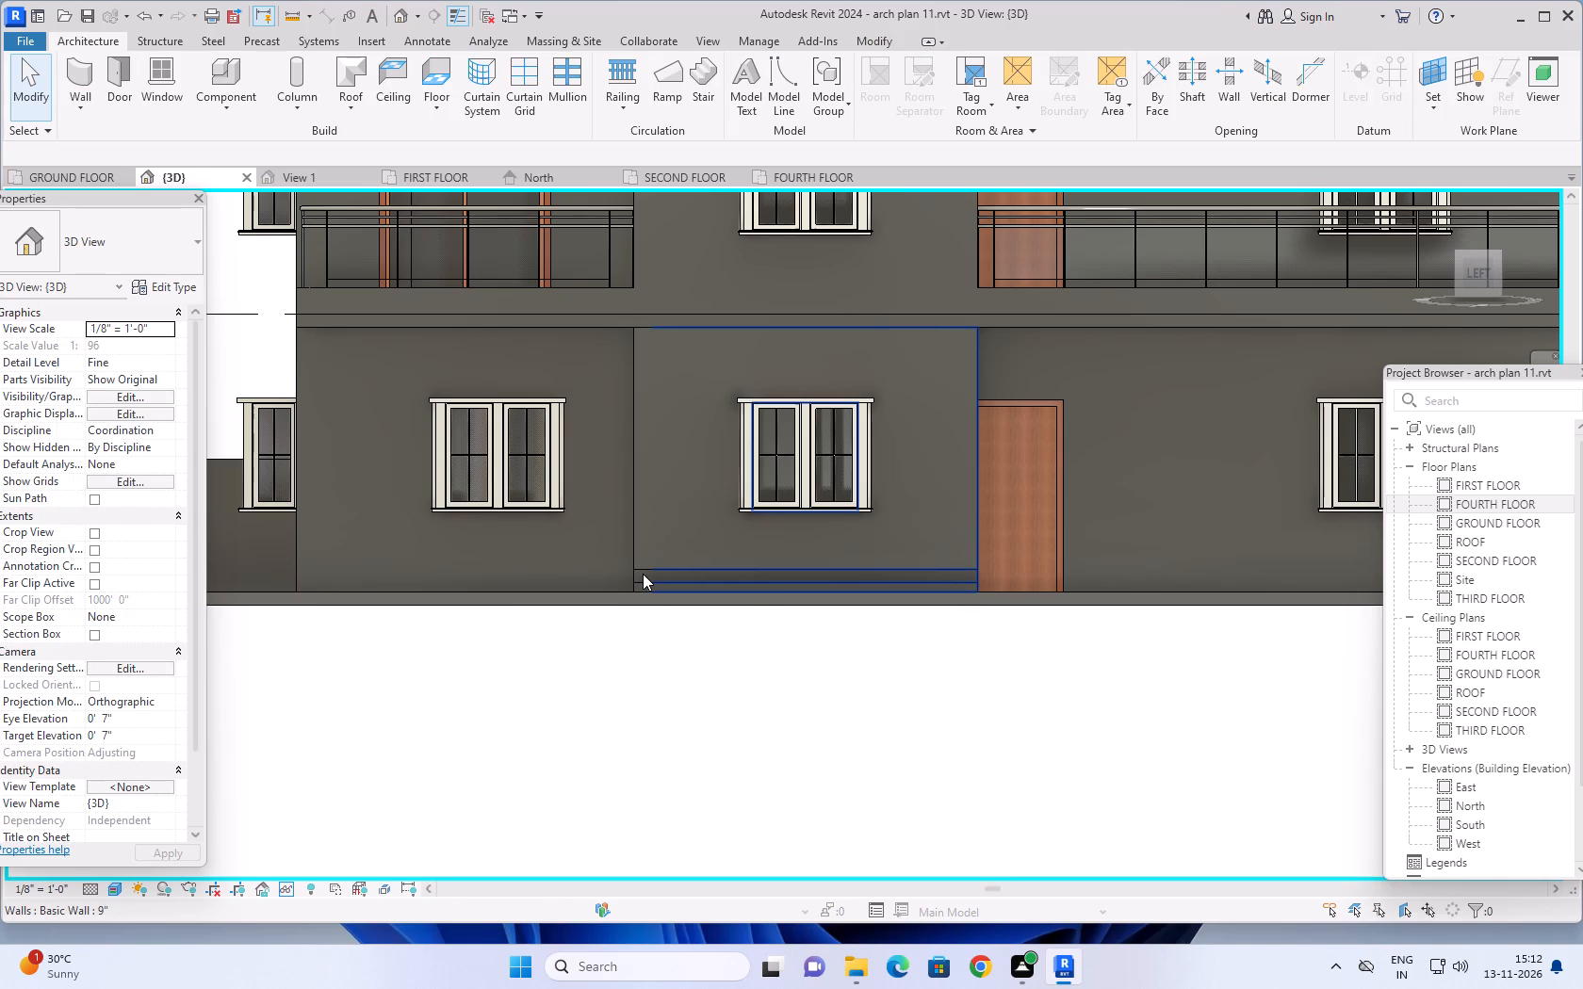
{"action": "scroll", "coordinate": [661, 576], "scroll_direction": "up", "scroll_amount": 3}
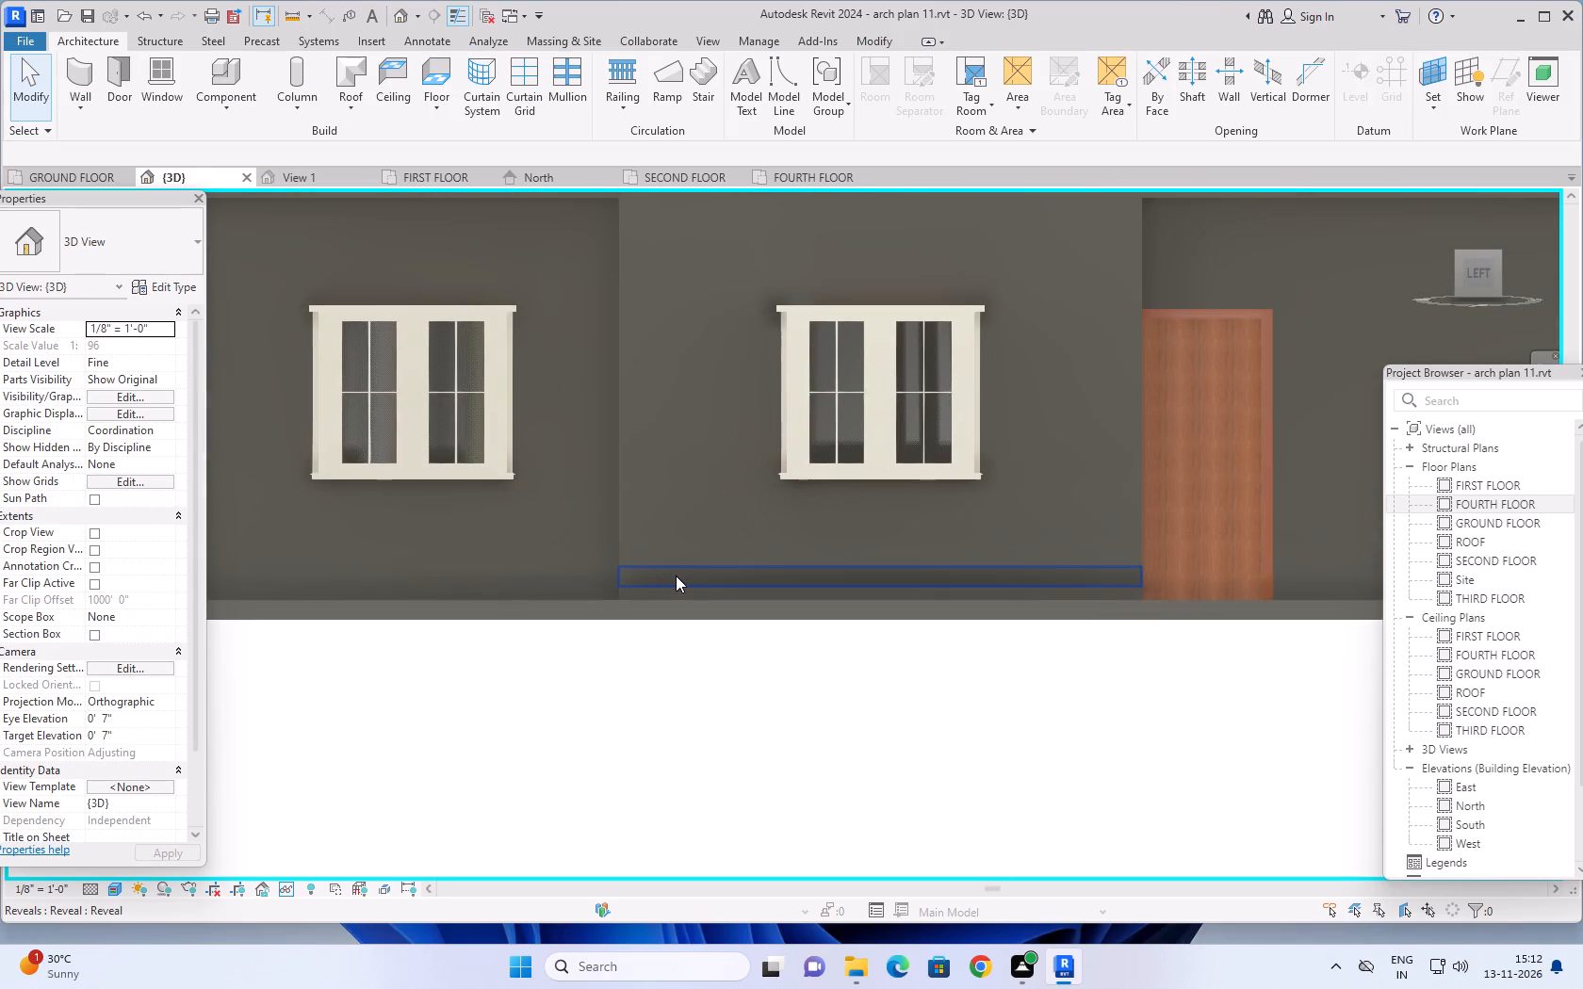
{"action": "left_click", "coordinate": [667, 576]}
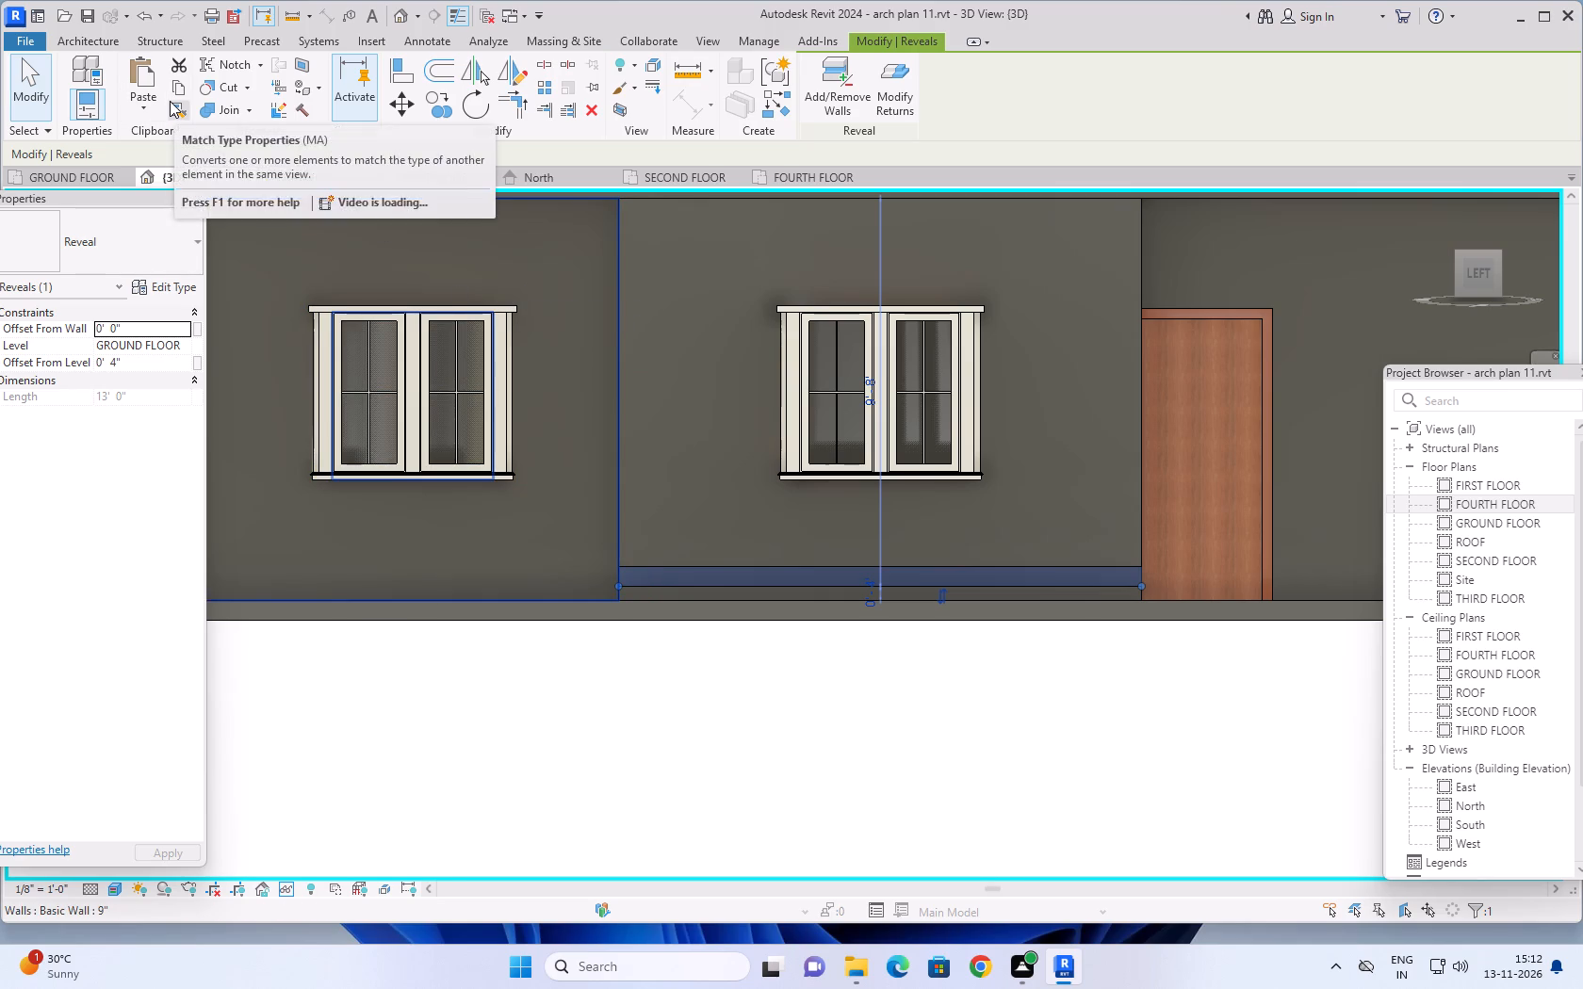
{"action": "left_click", "coordinate": [544, 84]}
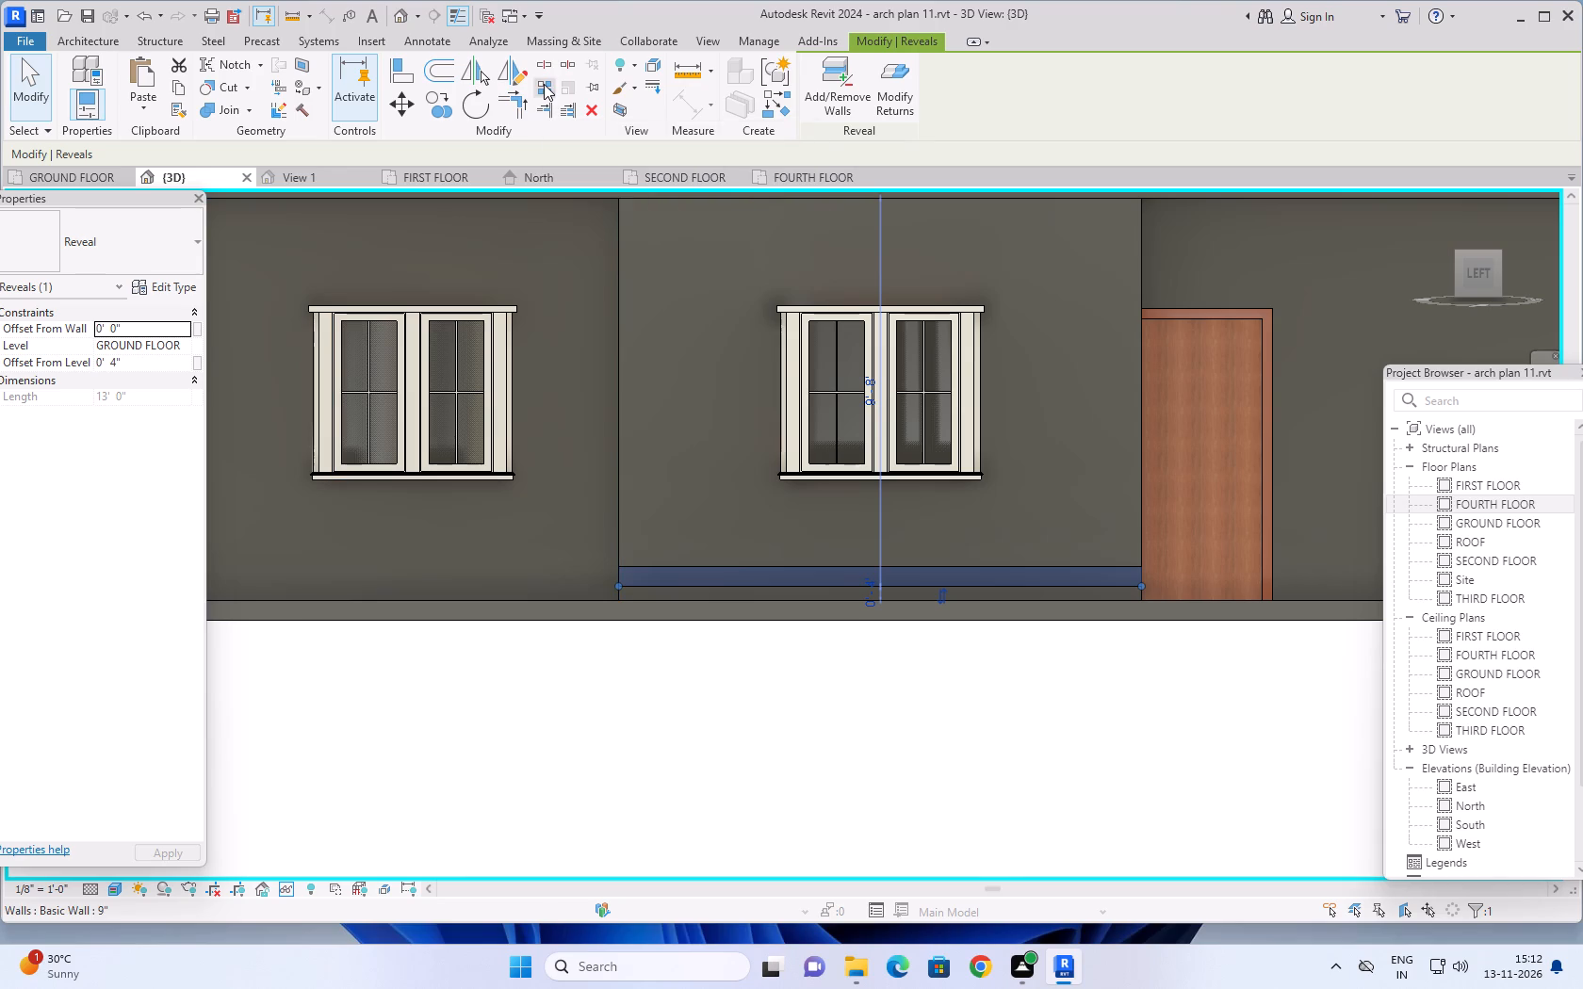
{"action": "left_click", "coordinate": [1127, 587]}
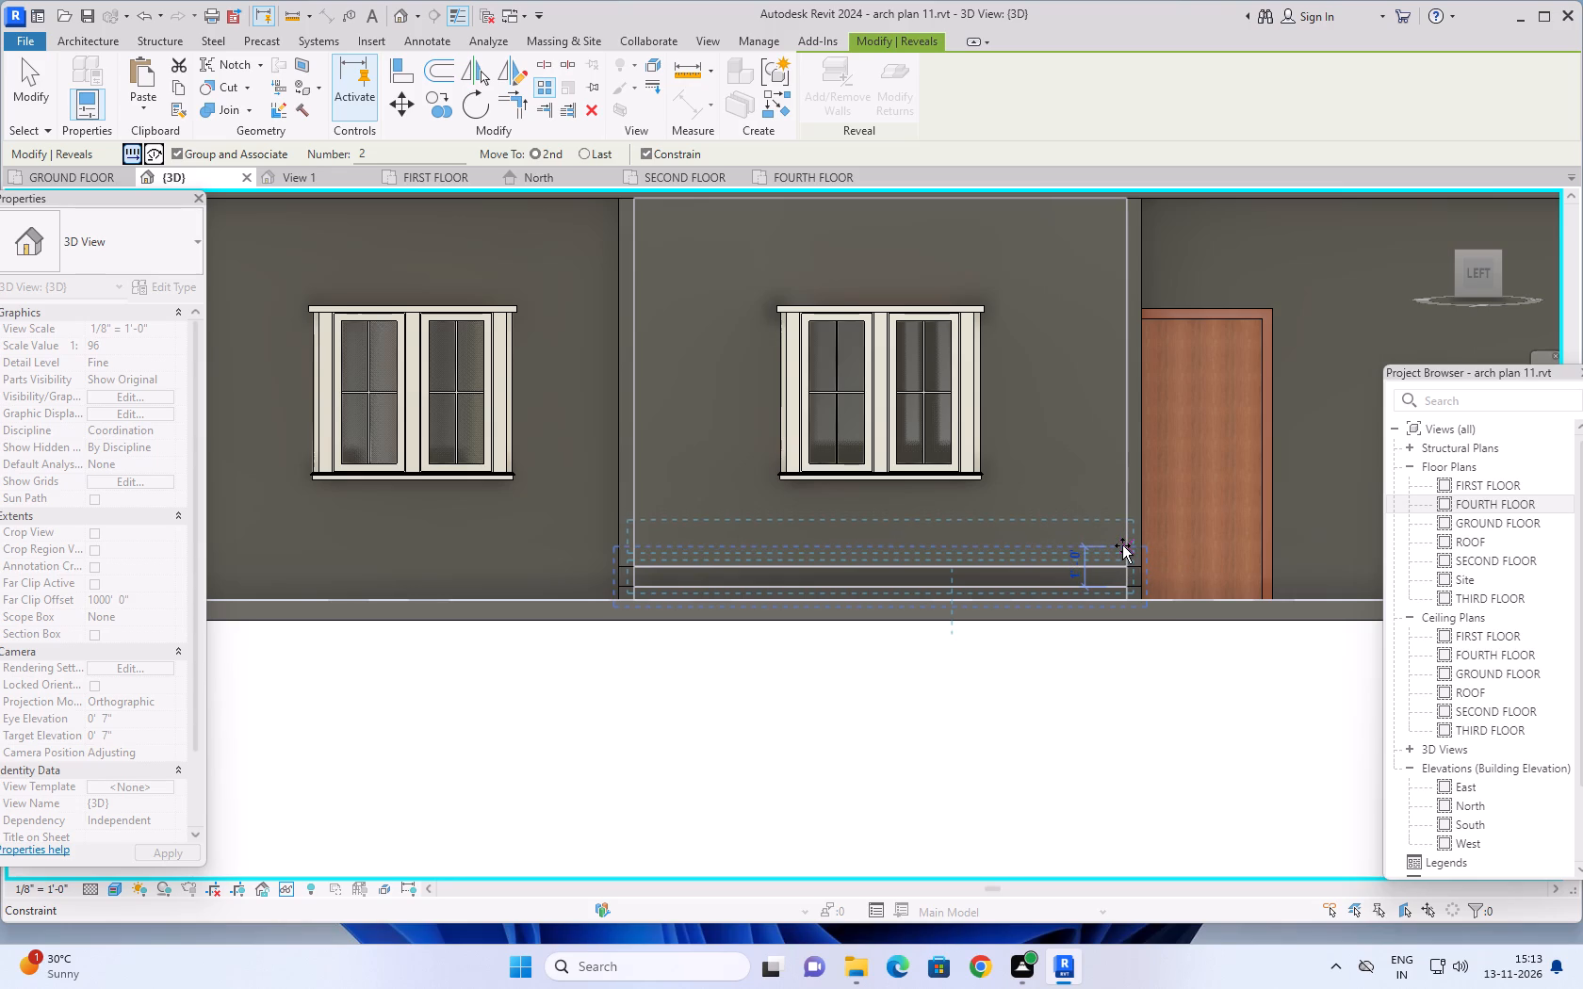
{"action": "left_click", "coordinate": [1122, 545]}
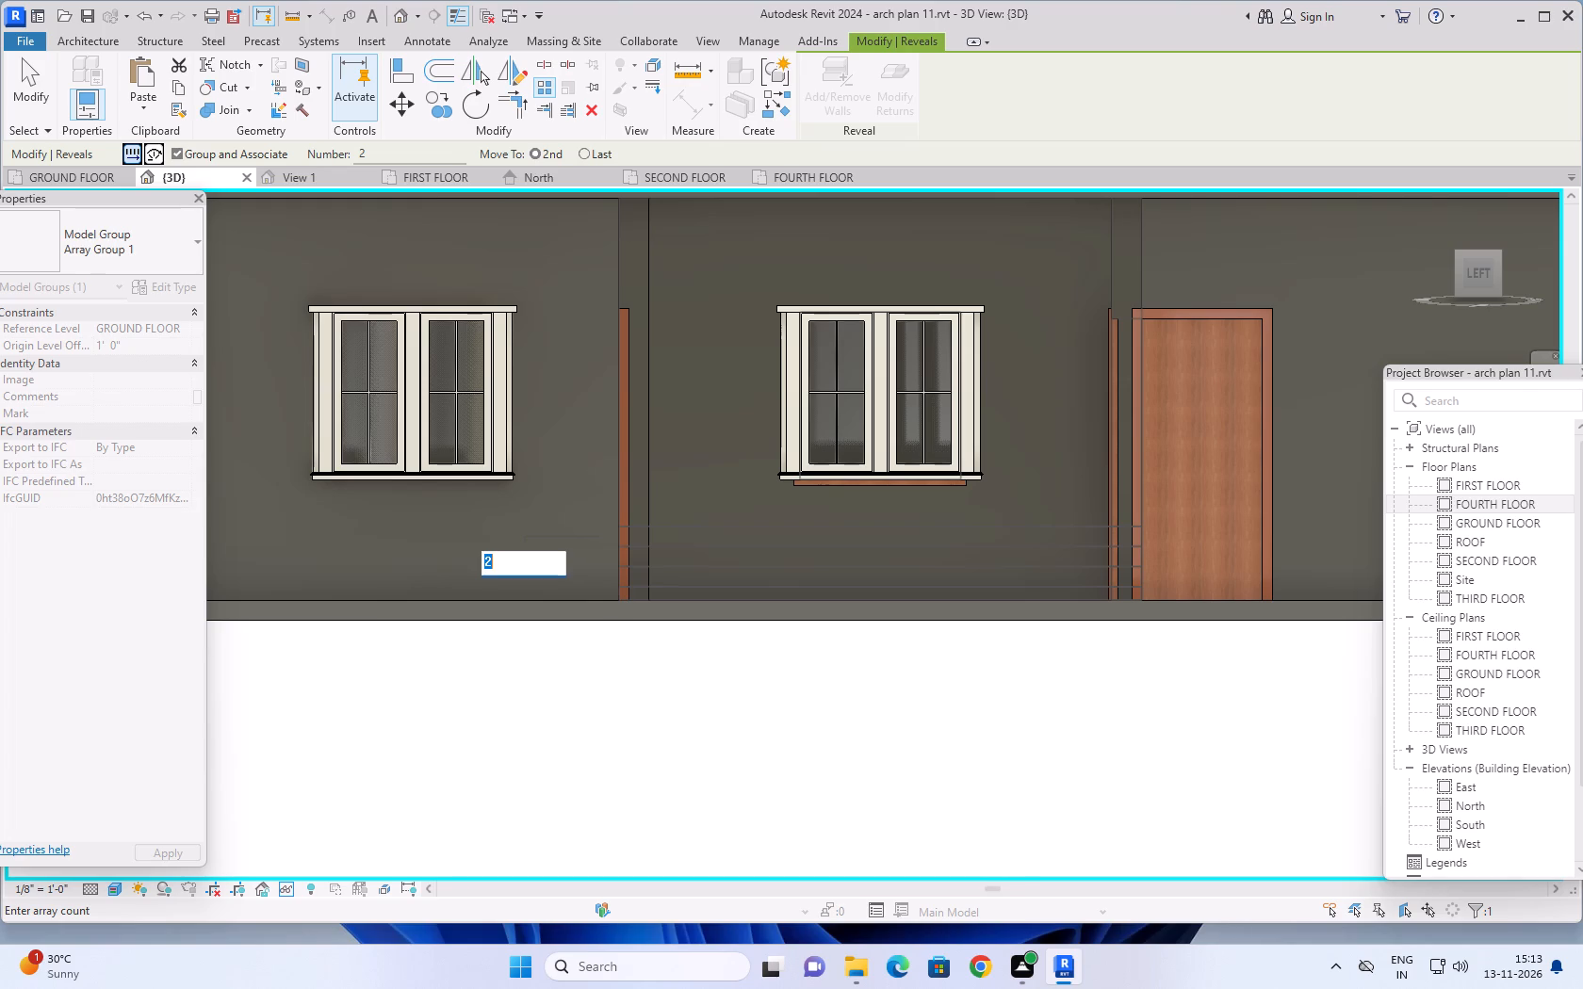
{"action": "type", "text": "50"}
{"action": "key", "text": "Return"}
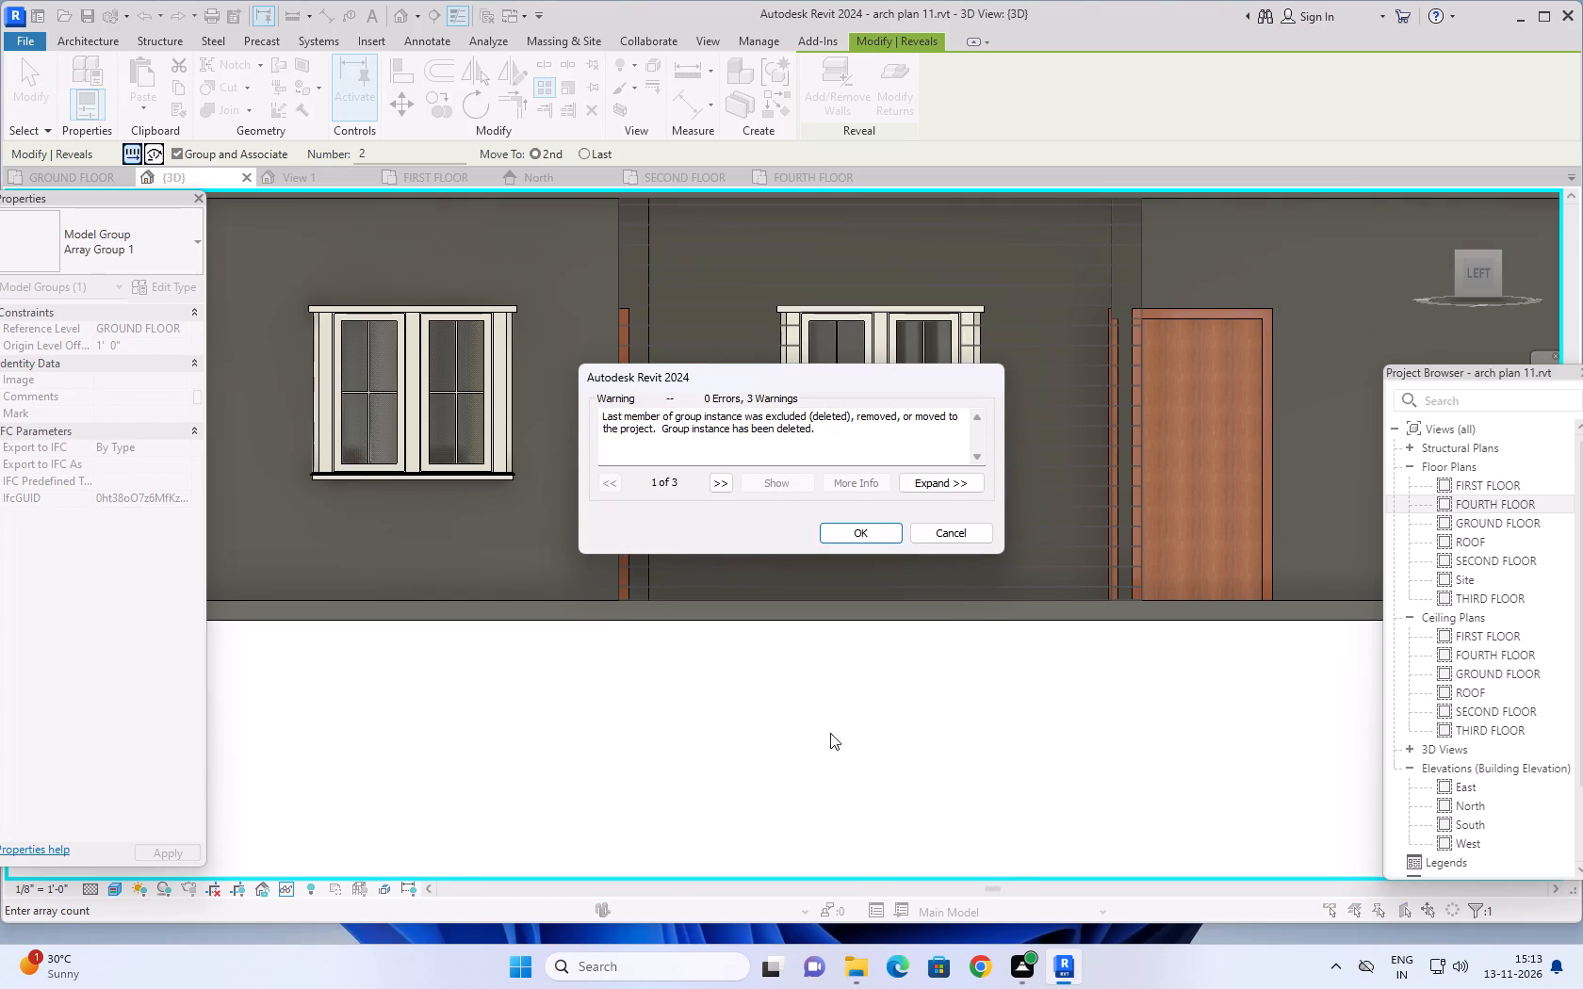
{"action": "left_click", "coordinate": [856, 534]}
Examine the arrayed reveals over the full facade height and close up around the third-floor window and slab edges.
{"action": "scroll", "coordinate": [890, 720], "scroll_direction": "down", "scroll_amount": 4}
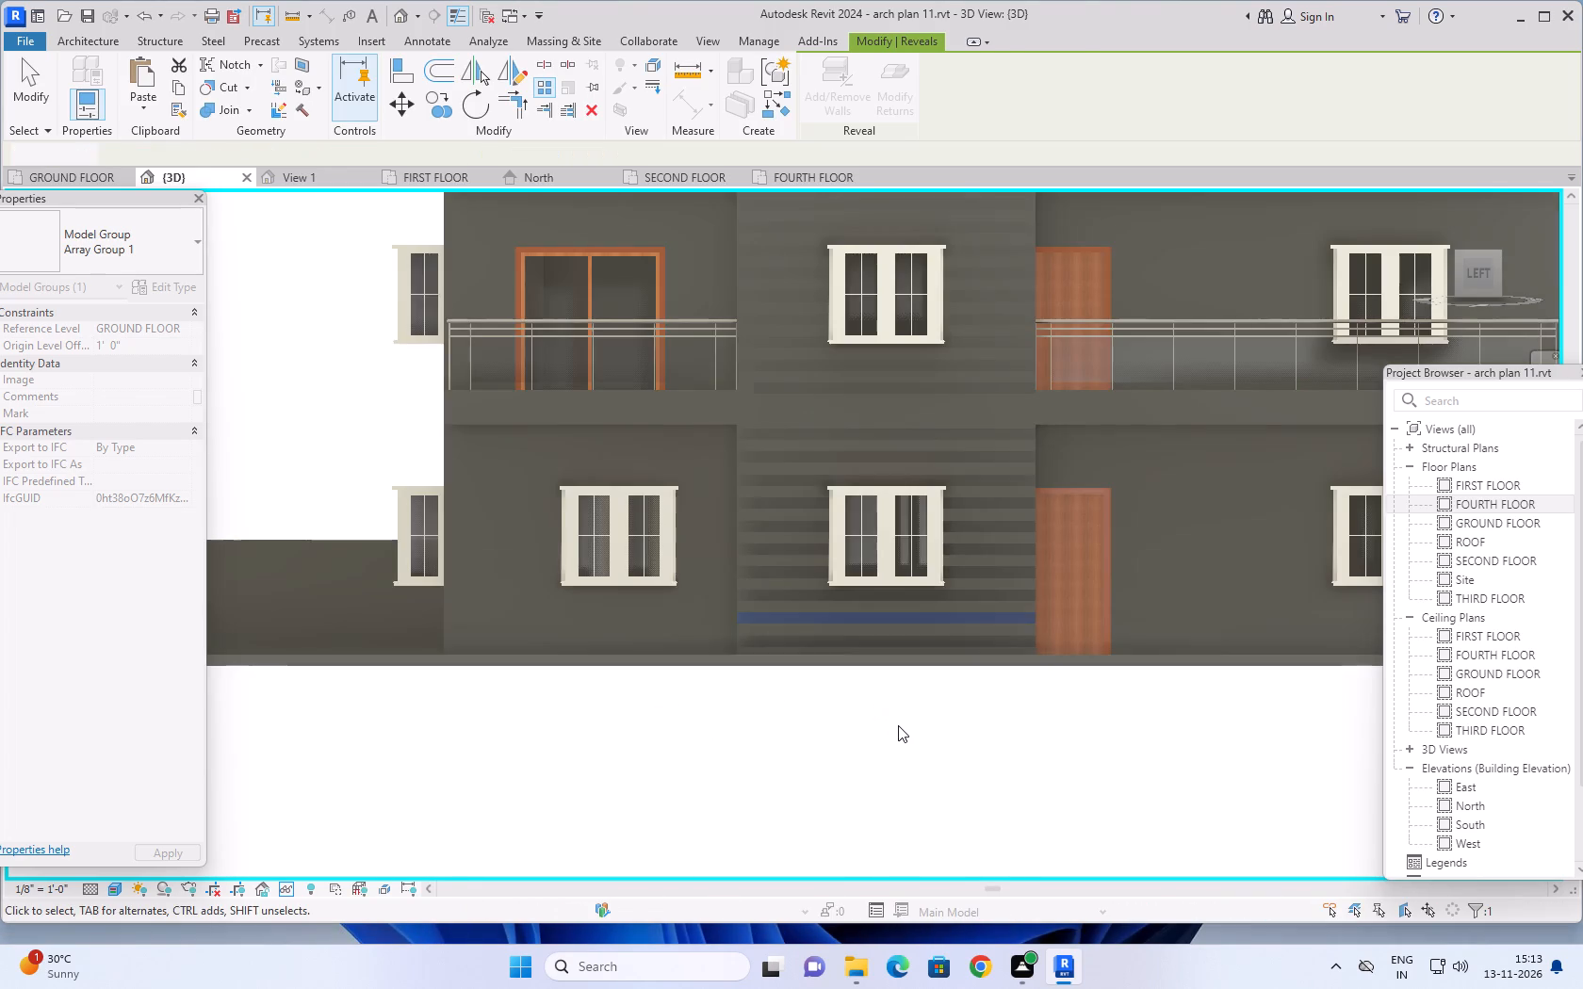
{"action": "scroll", "coordinate": [898, 725], "scroll_direction": "down", "scroll_amount": 6}
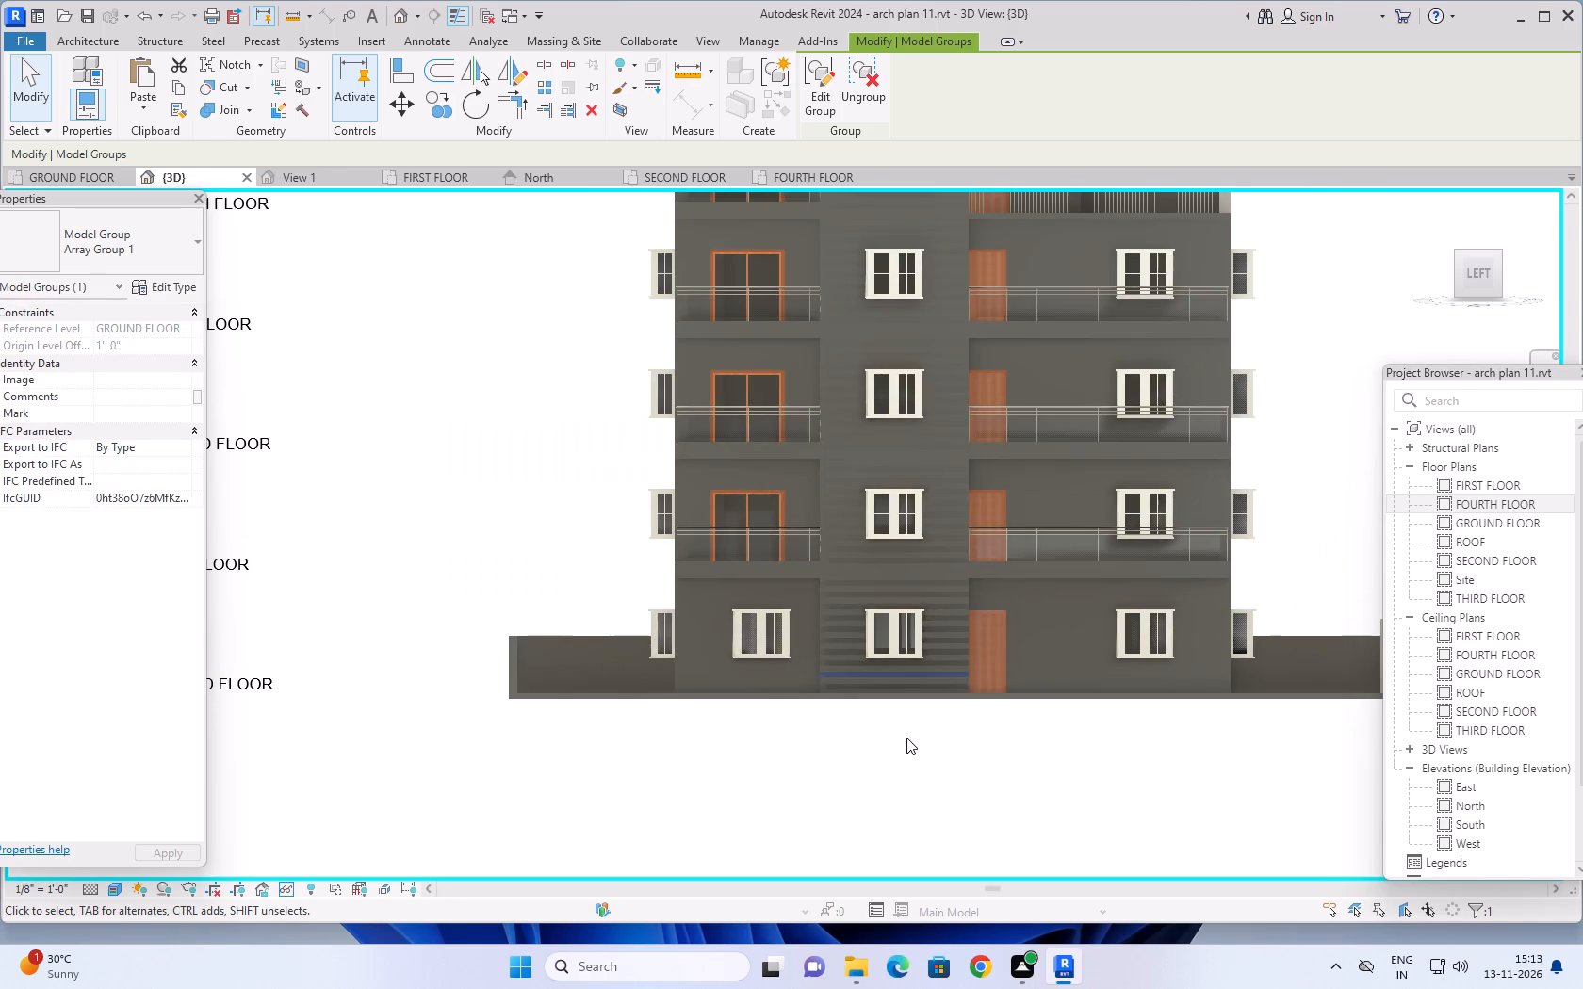
{"action": "scroll", "coordinate": [906, 738], "scroll_direction": "down", "scroll_amount": 1}
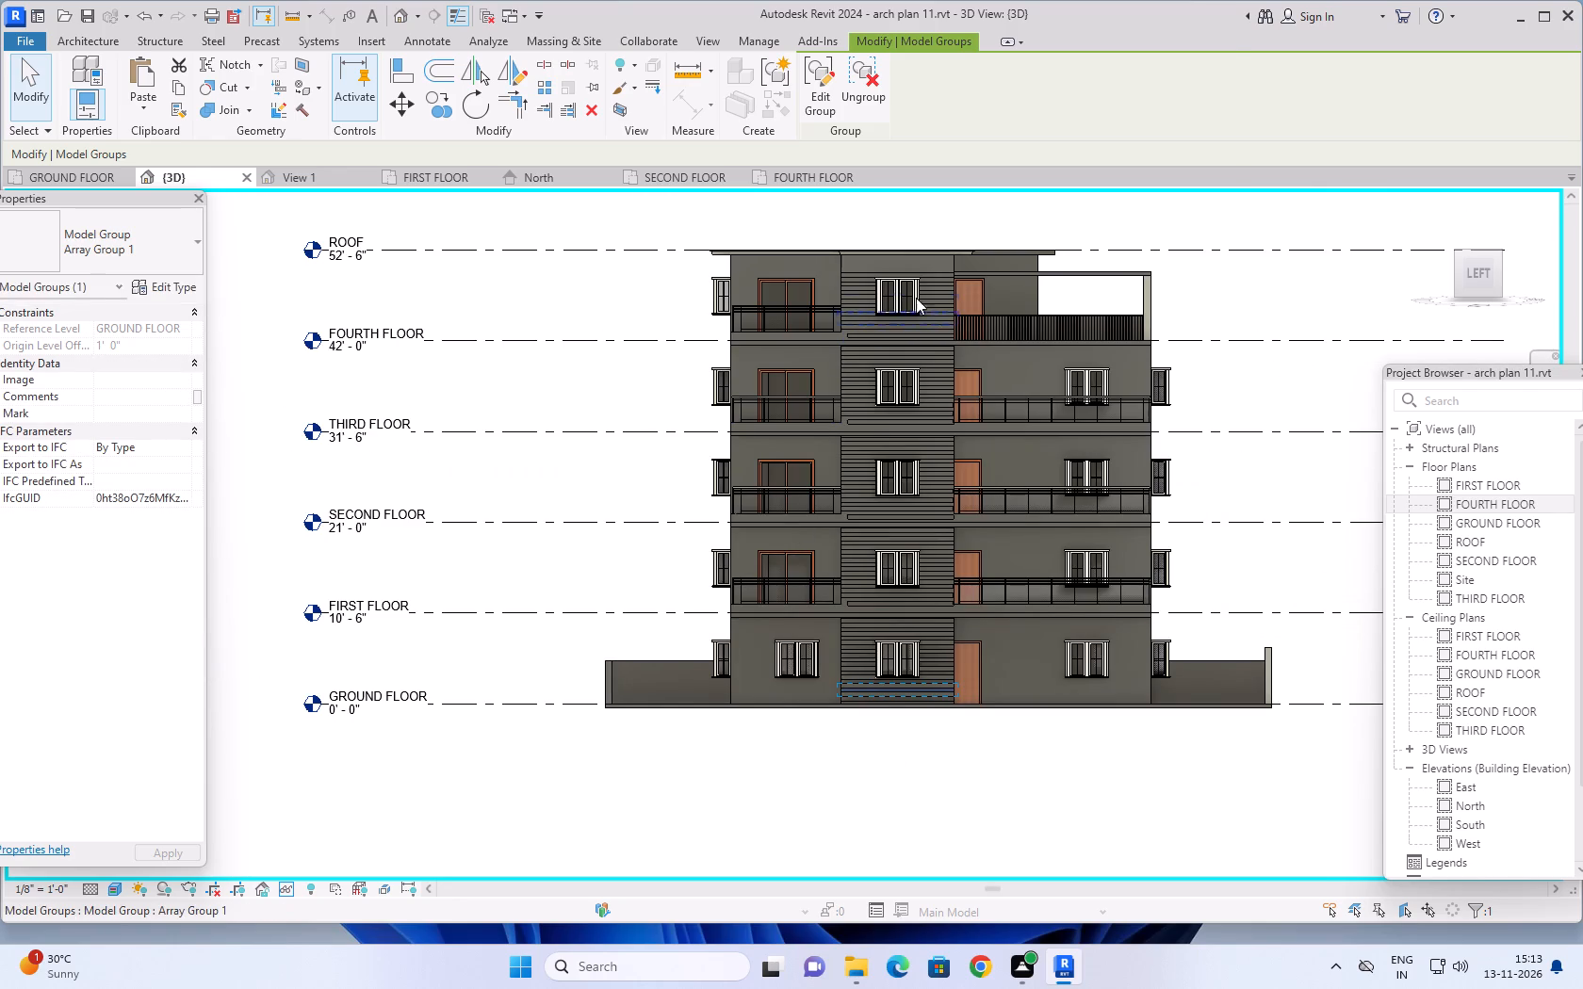
{"action": "scroll", "coordinate": [936, 274], "scroll_direction": "up", "scroll_amount": 4}
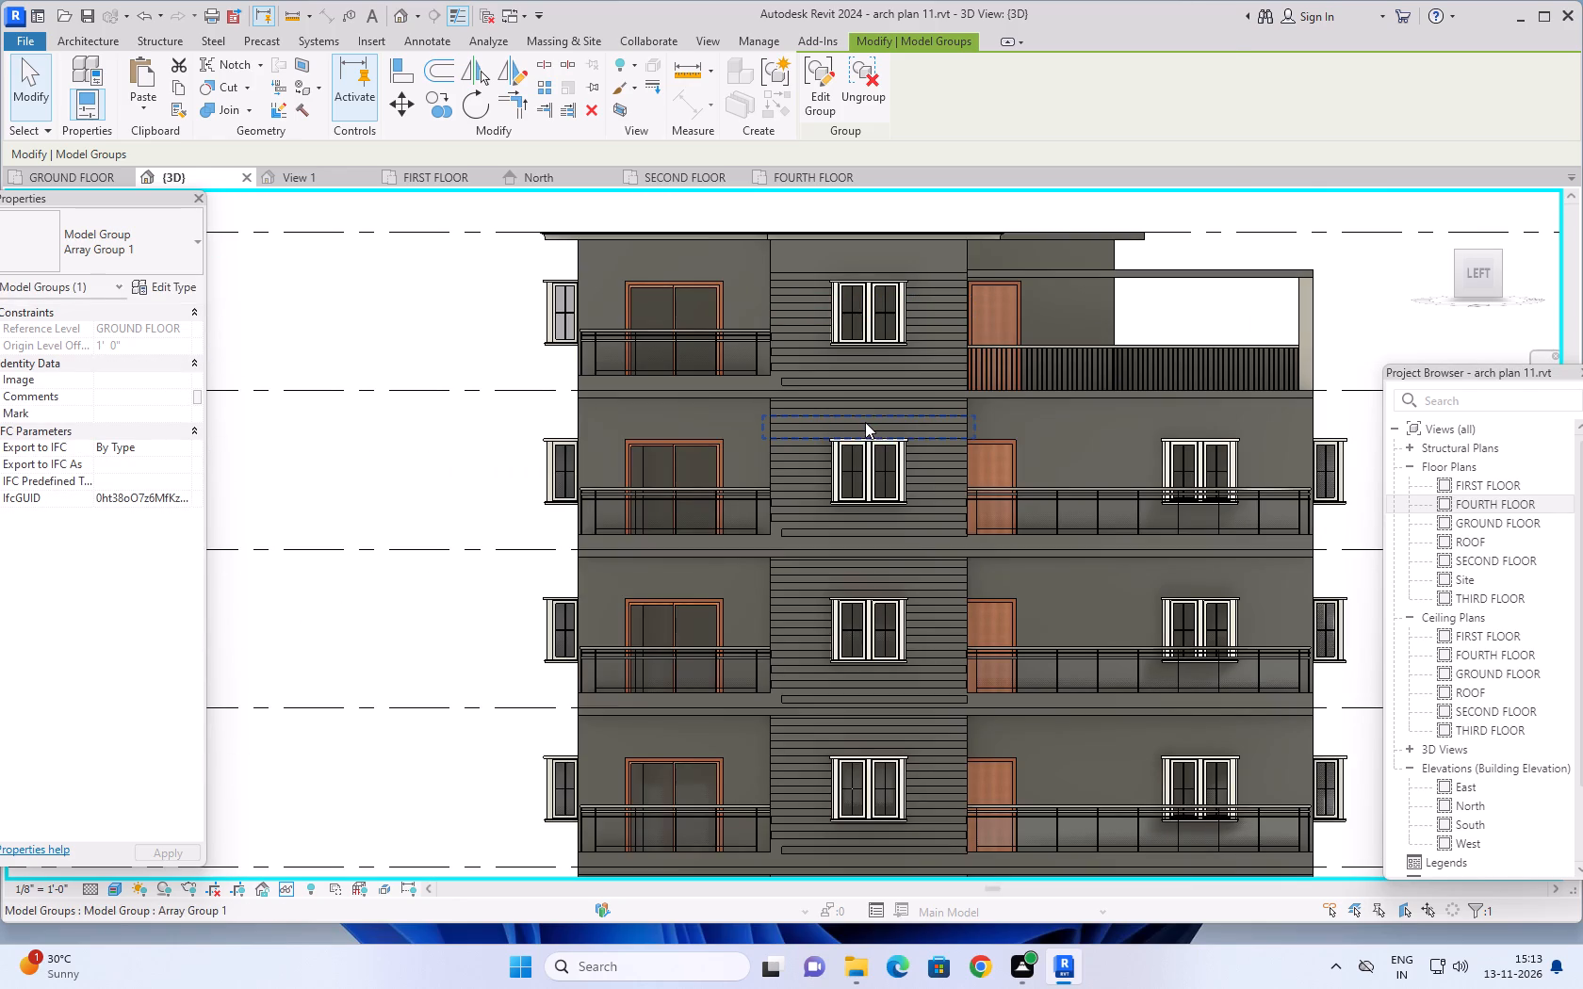
{"action": "key", "text": "Escape"}
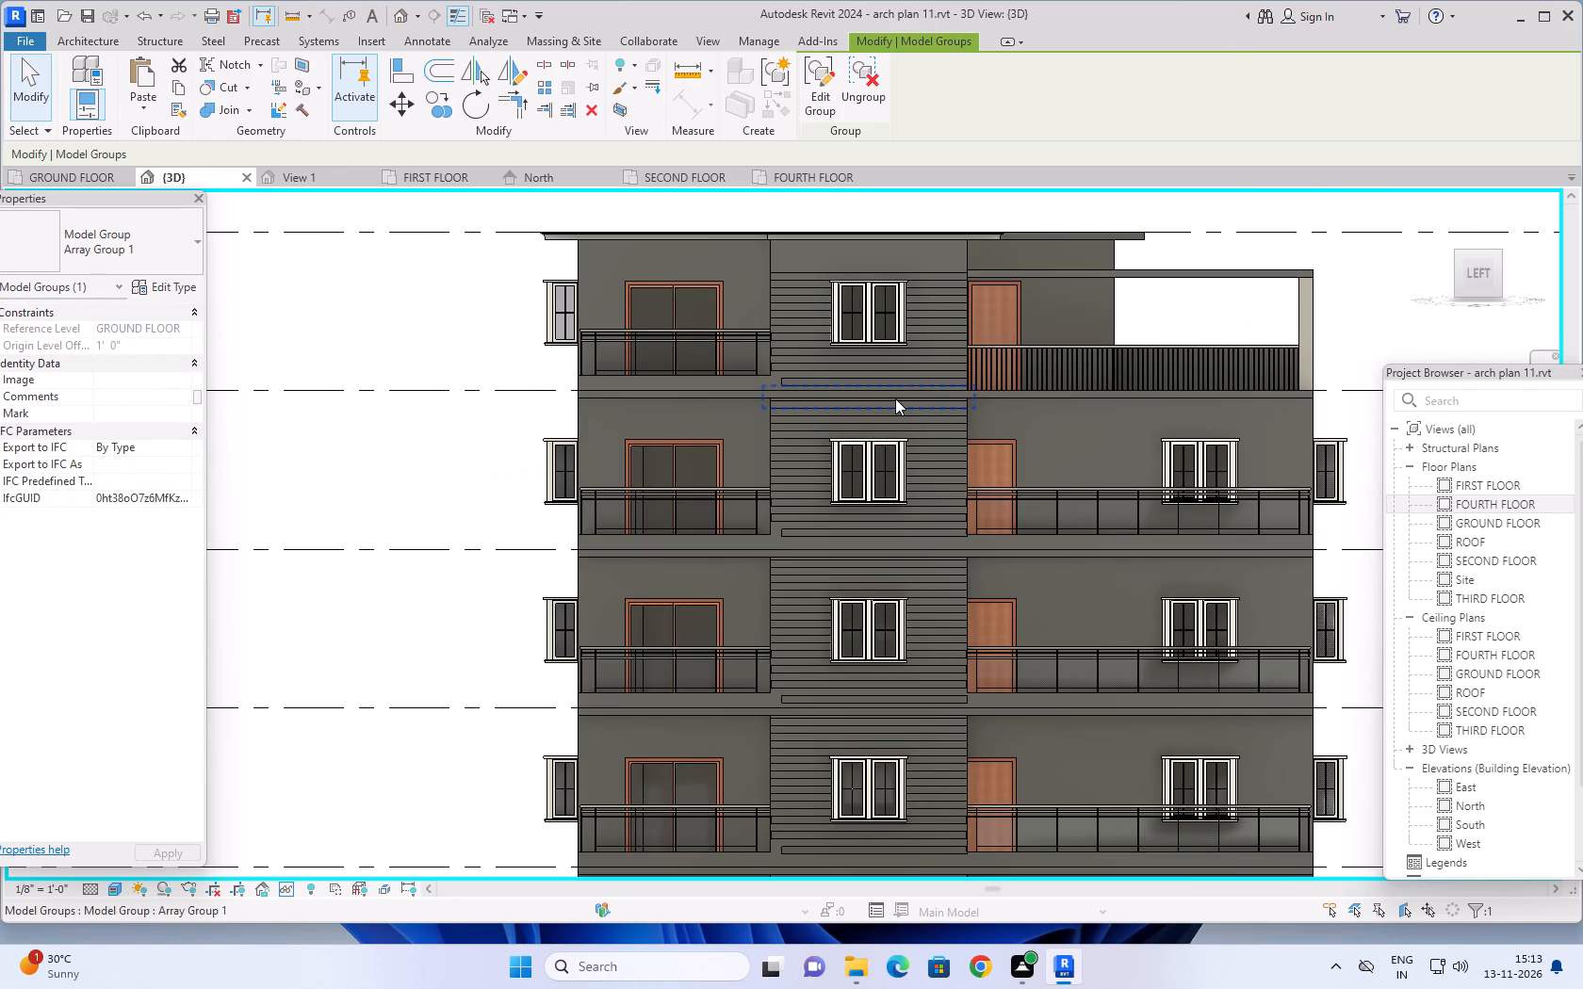
{"action": "key", "text": "Escape"}
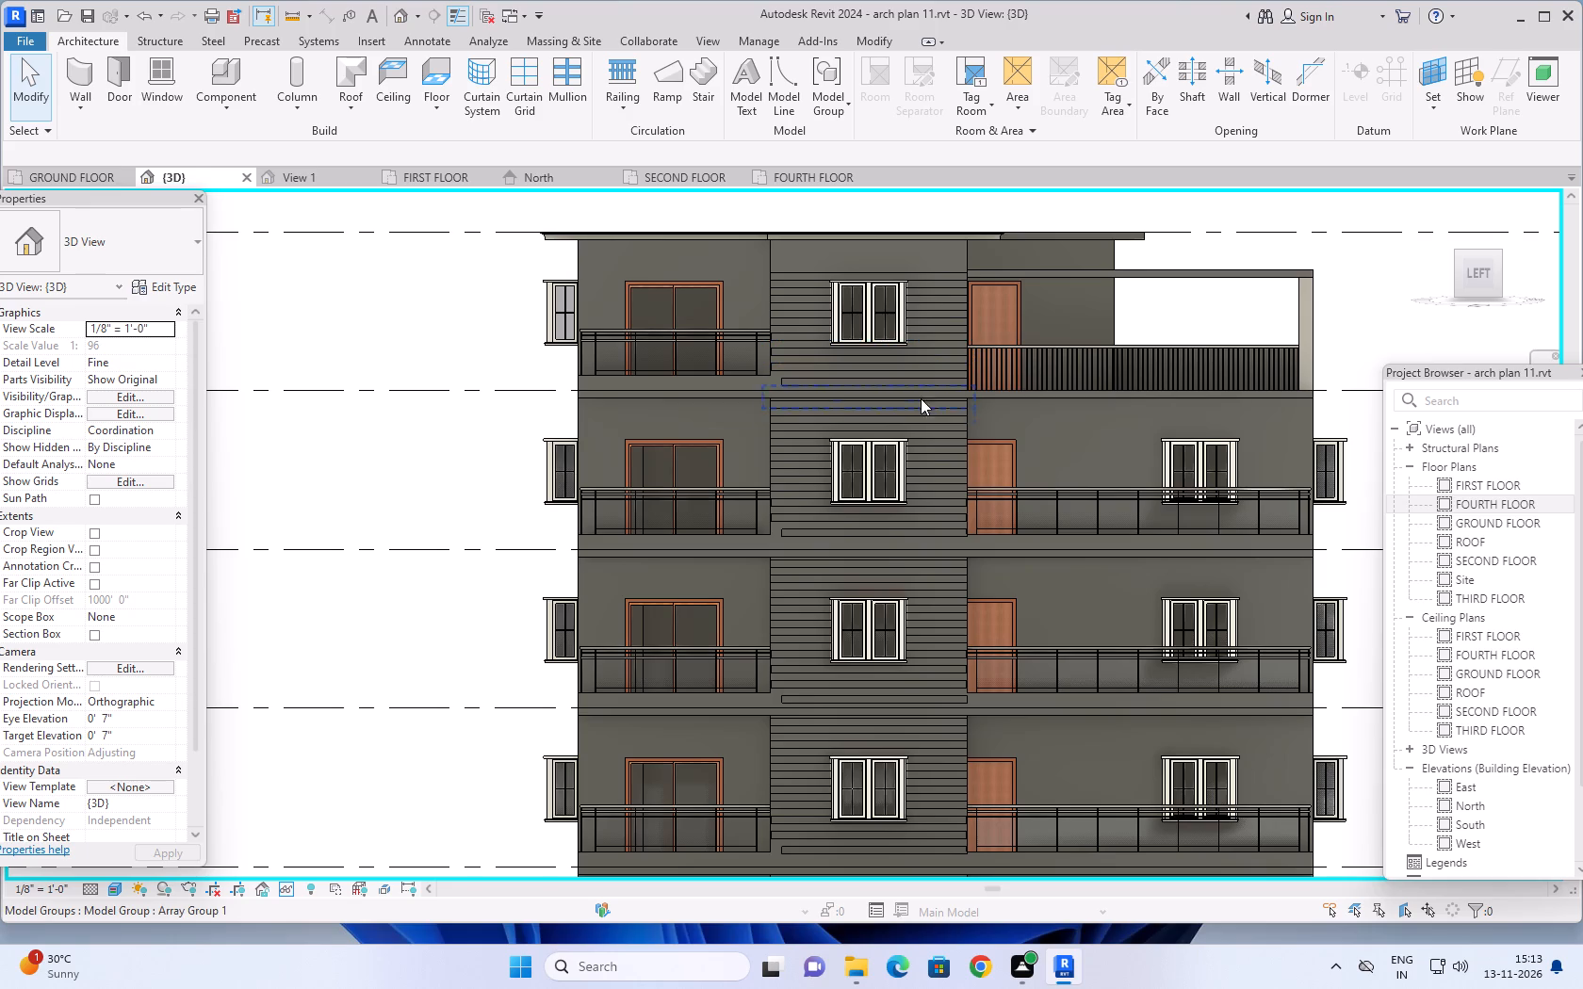
{"action": "scroll", "coordinate": [819, 393], "scroll_direction": "up", "scroll_amount": 7}
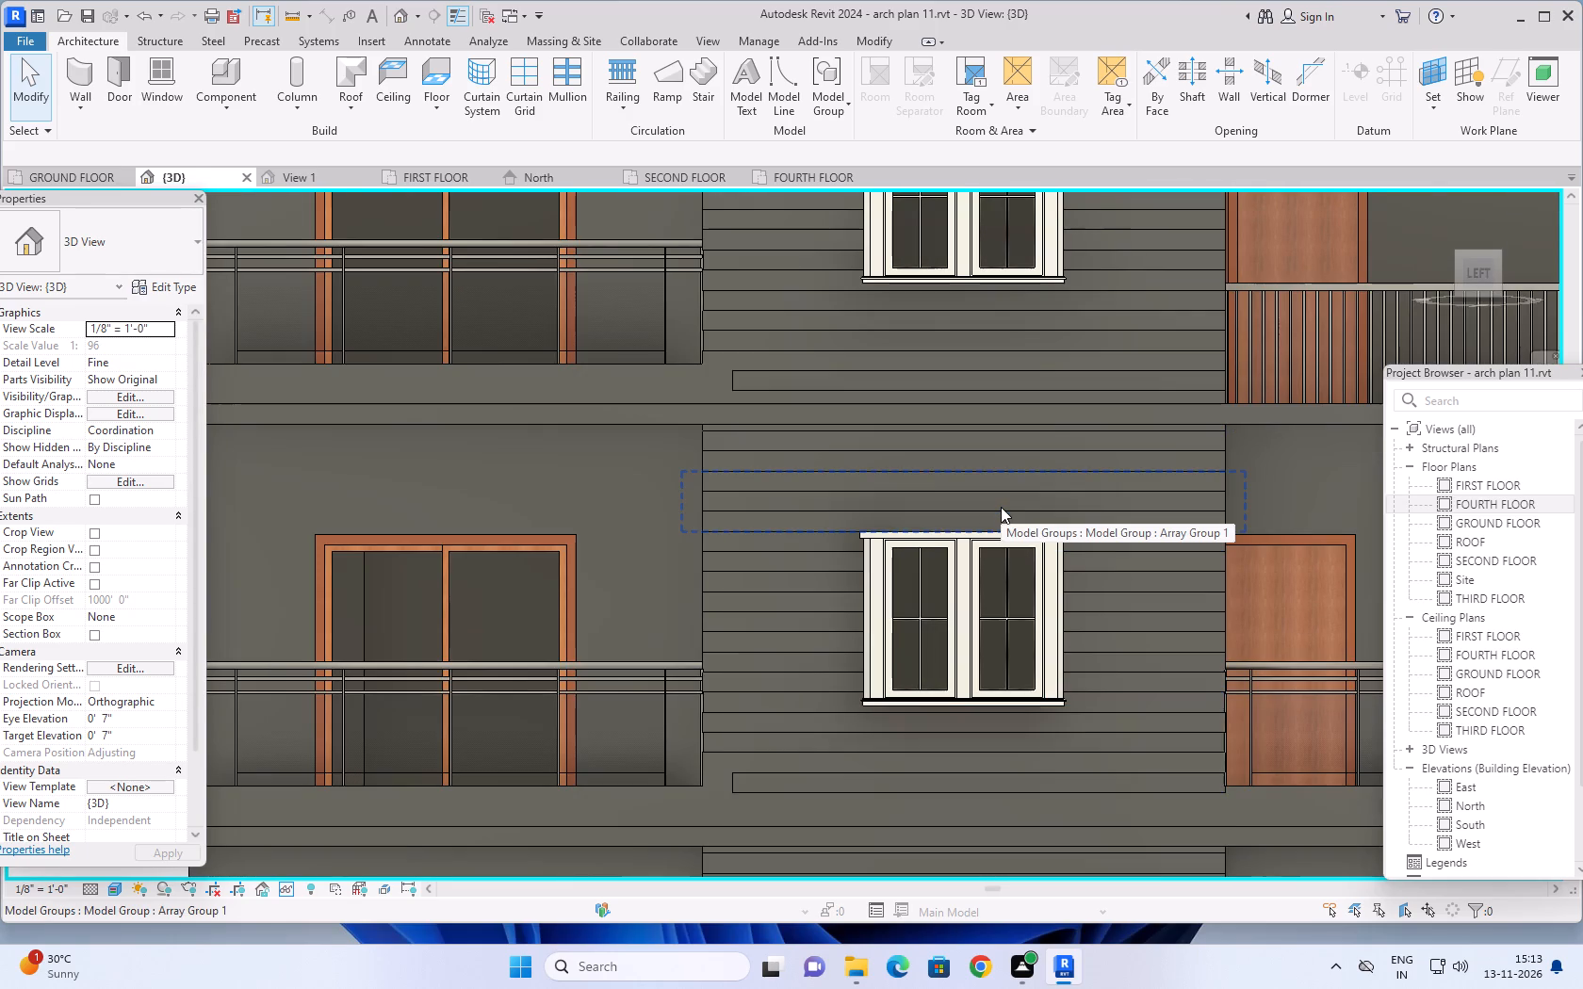
{"action": "scroll", "coordinate": [992, 463], "scroll_direction": "down", "scroll_amount": 1}
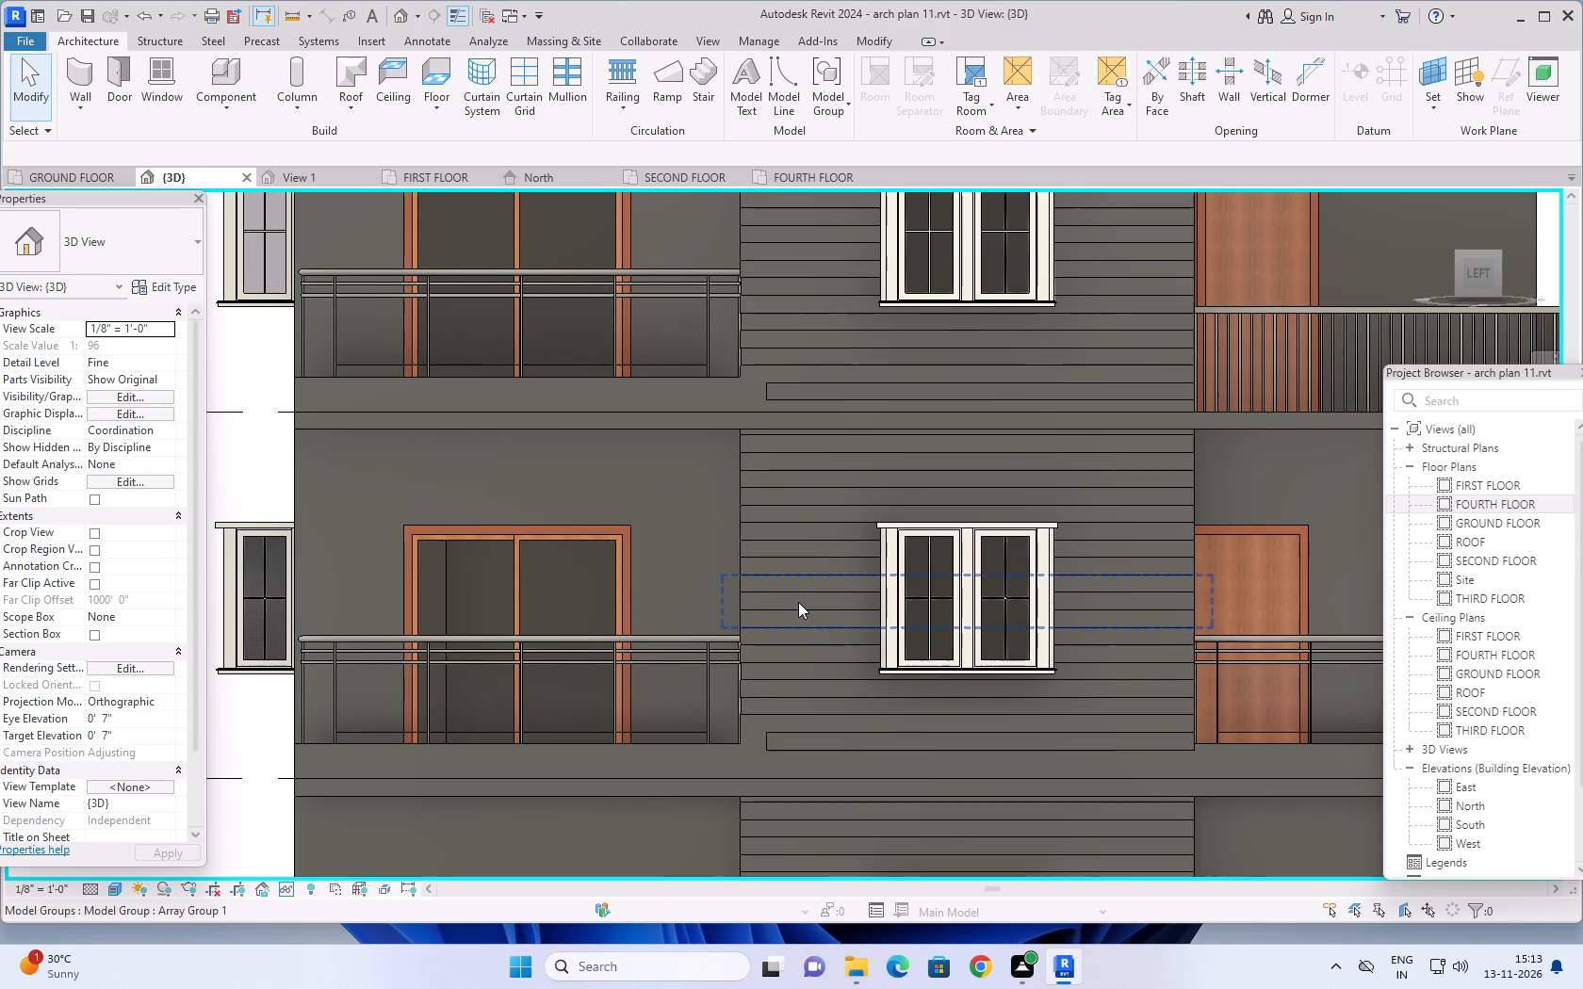
{"action": "key", "text": "Escape"}
{"action": "key", "text": "Escape"}
Inspect the reveal groups at the fourth-floor slab edge and just below the roof, checking the pattern down to the ground floor.
{"action": "left_click", "coordinate": [779, 386]}
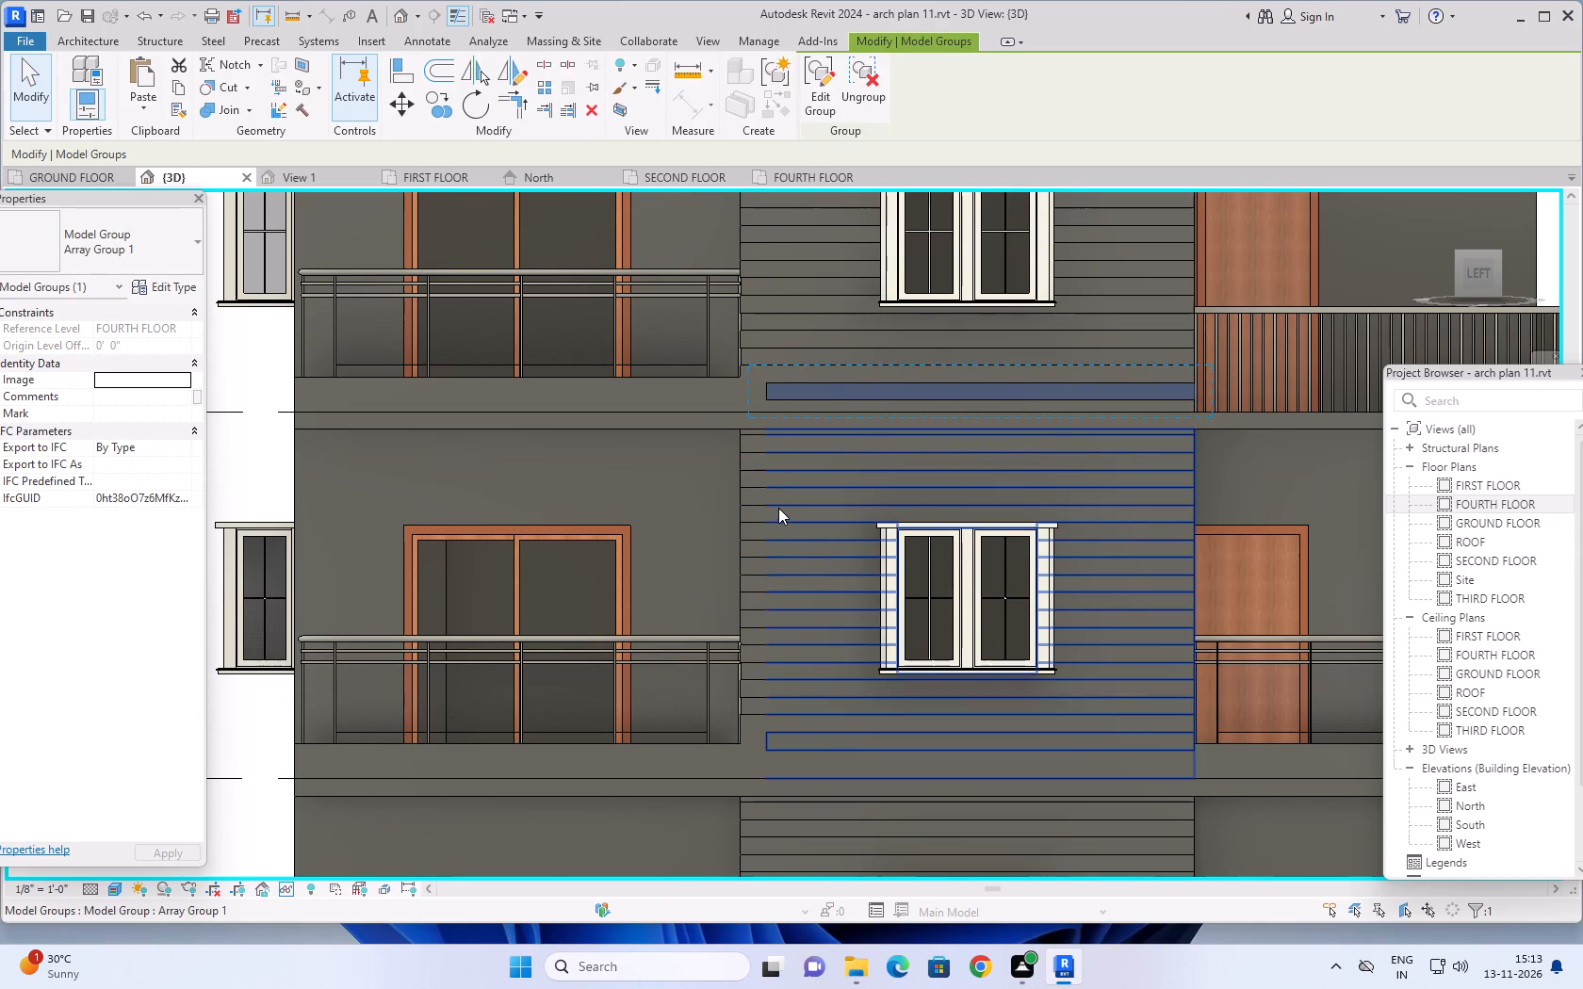
{"action": "scroll", "coordinate": [778, 508], "scroll_direction": "down", "scroll_amount": 1}
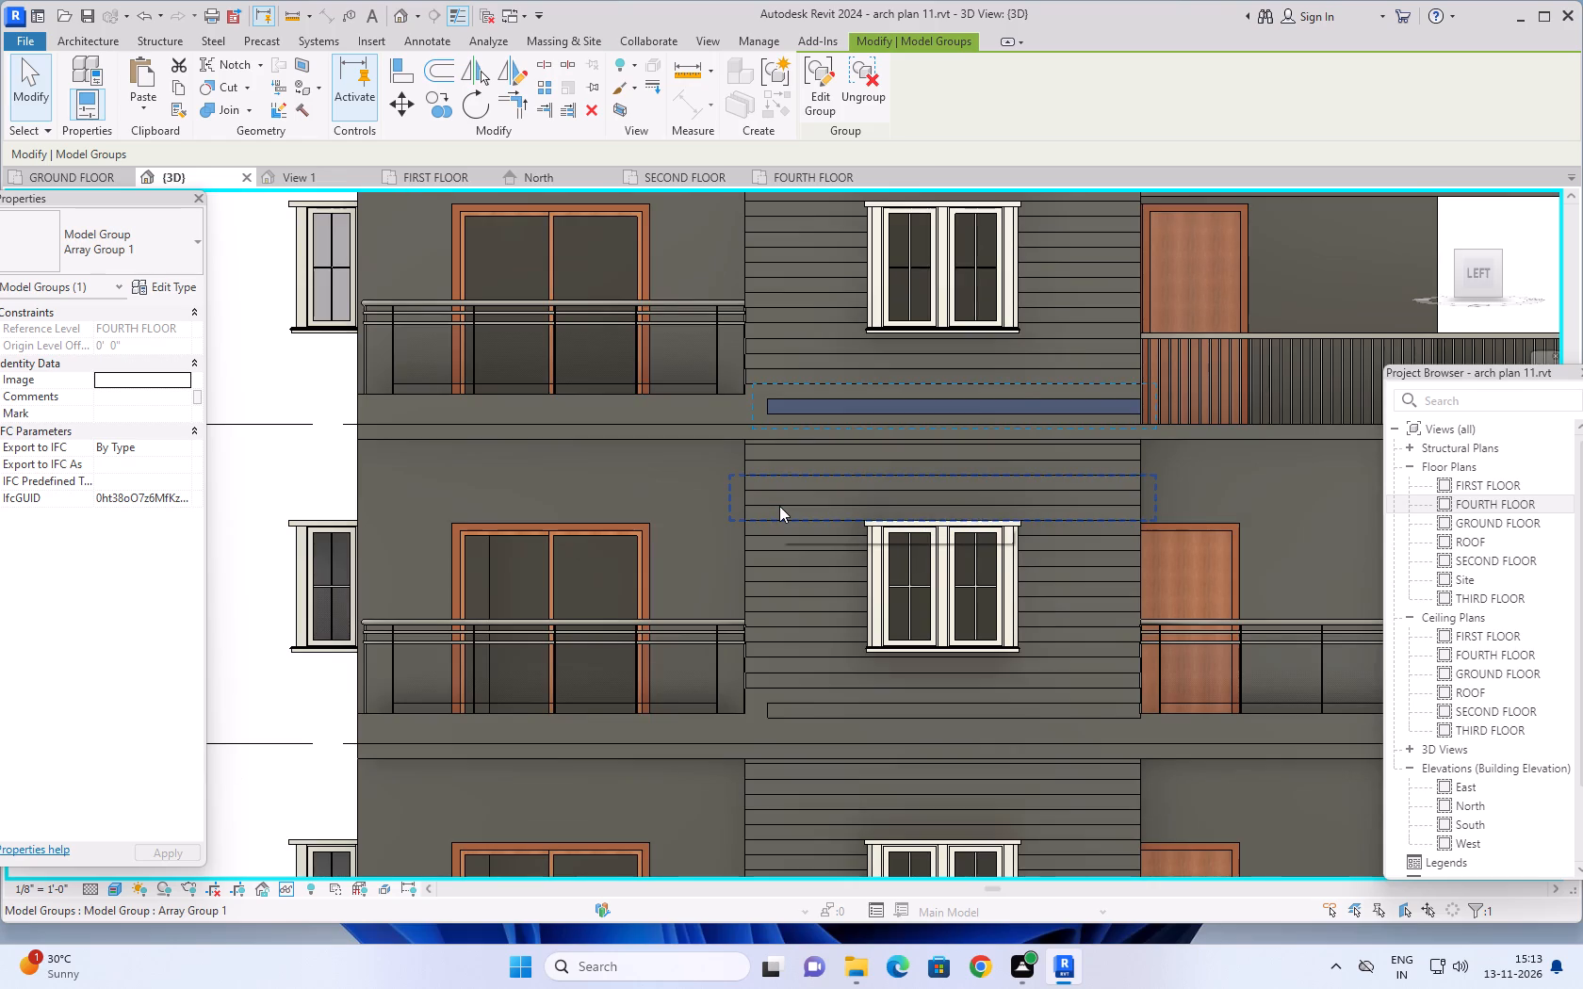
{"action": "scroll", "coordinate": [779, 506], "scroll_direction": "down", "scroll_amount": 2}
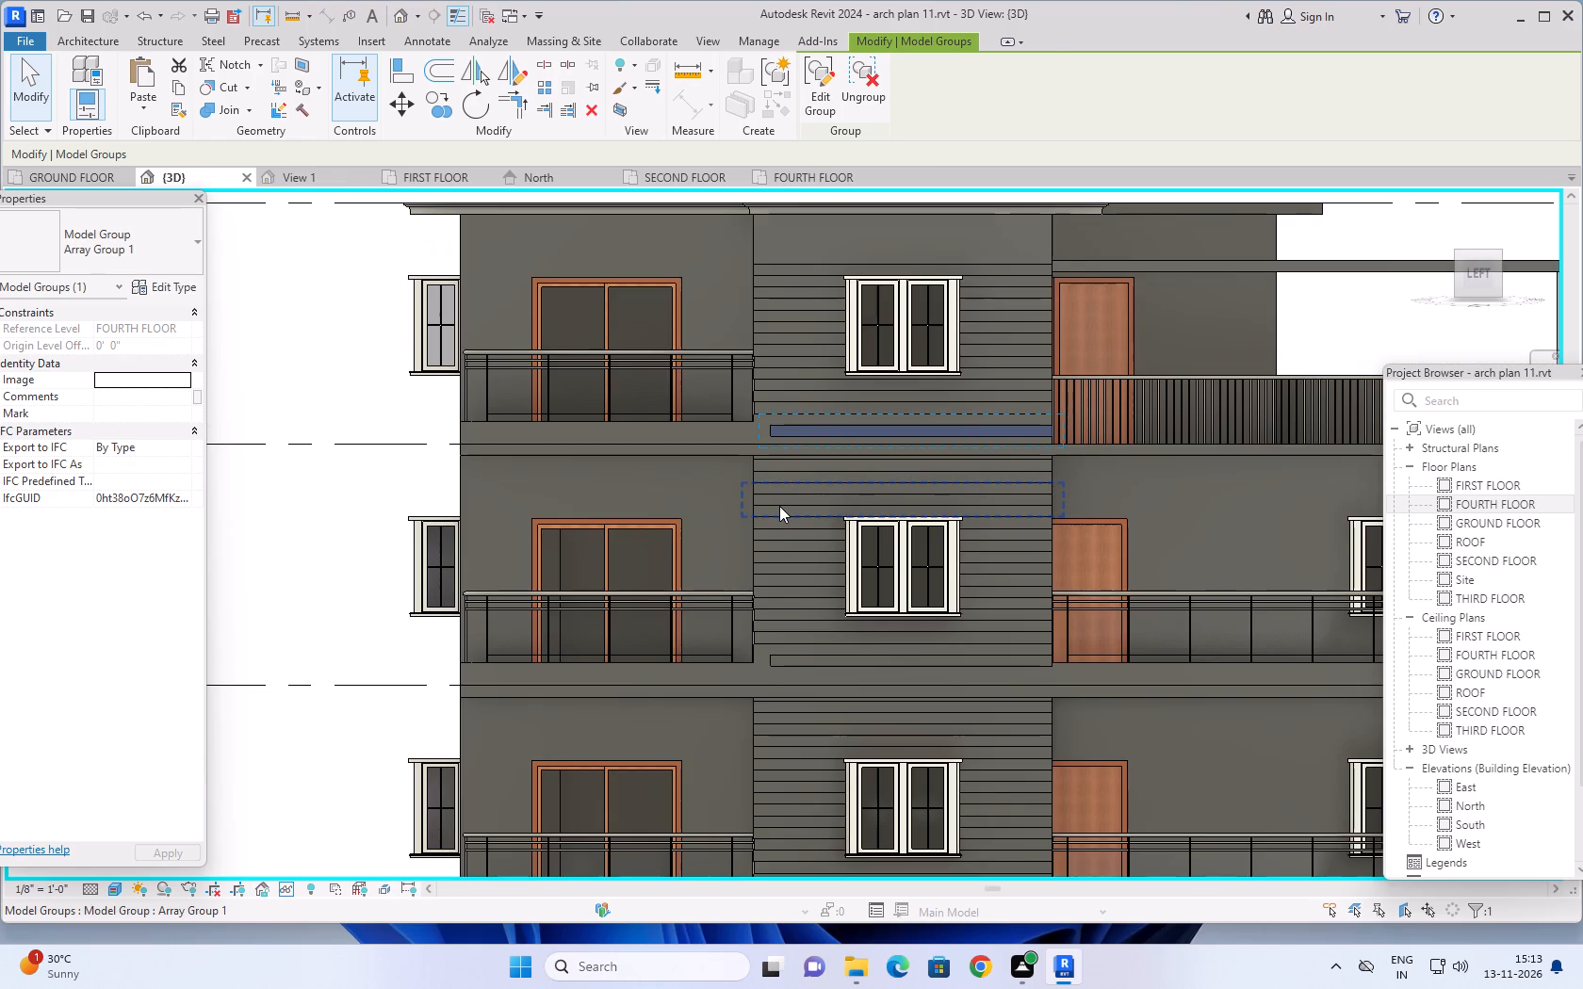
{"action": "scroll", "coordinate": [779, 506], "scroll_direction": "down", "scroll_amount": 2}
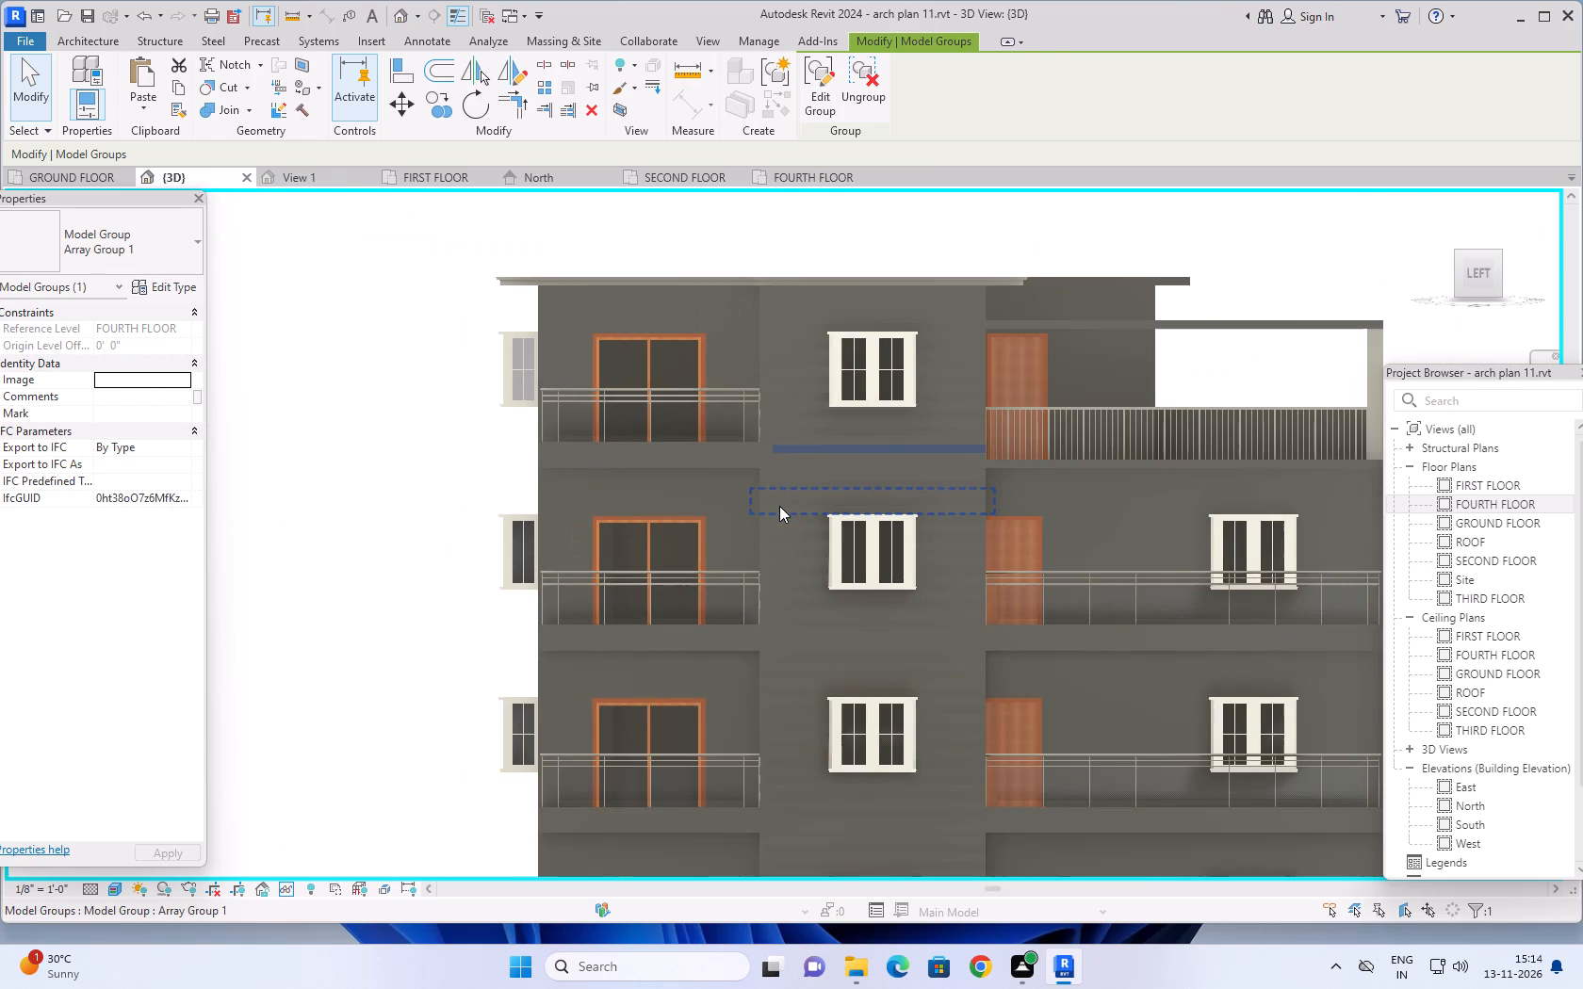
{"action": "key", "text": "Escape"}
{"action": "key", "text": "Escape"}
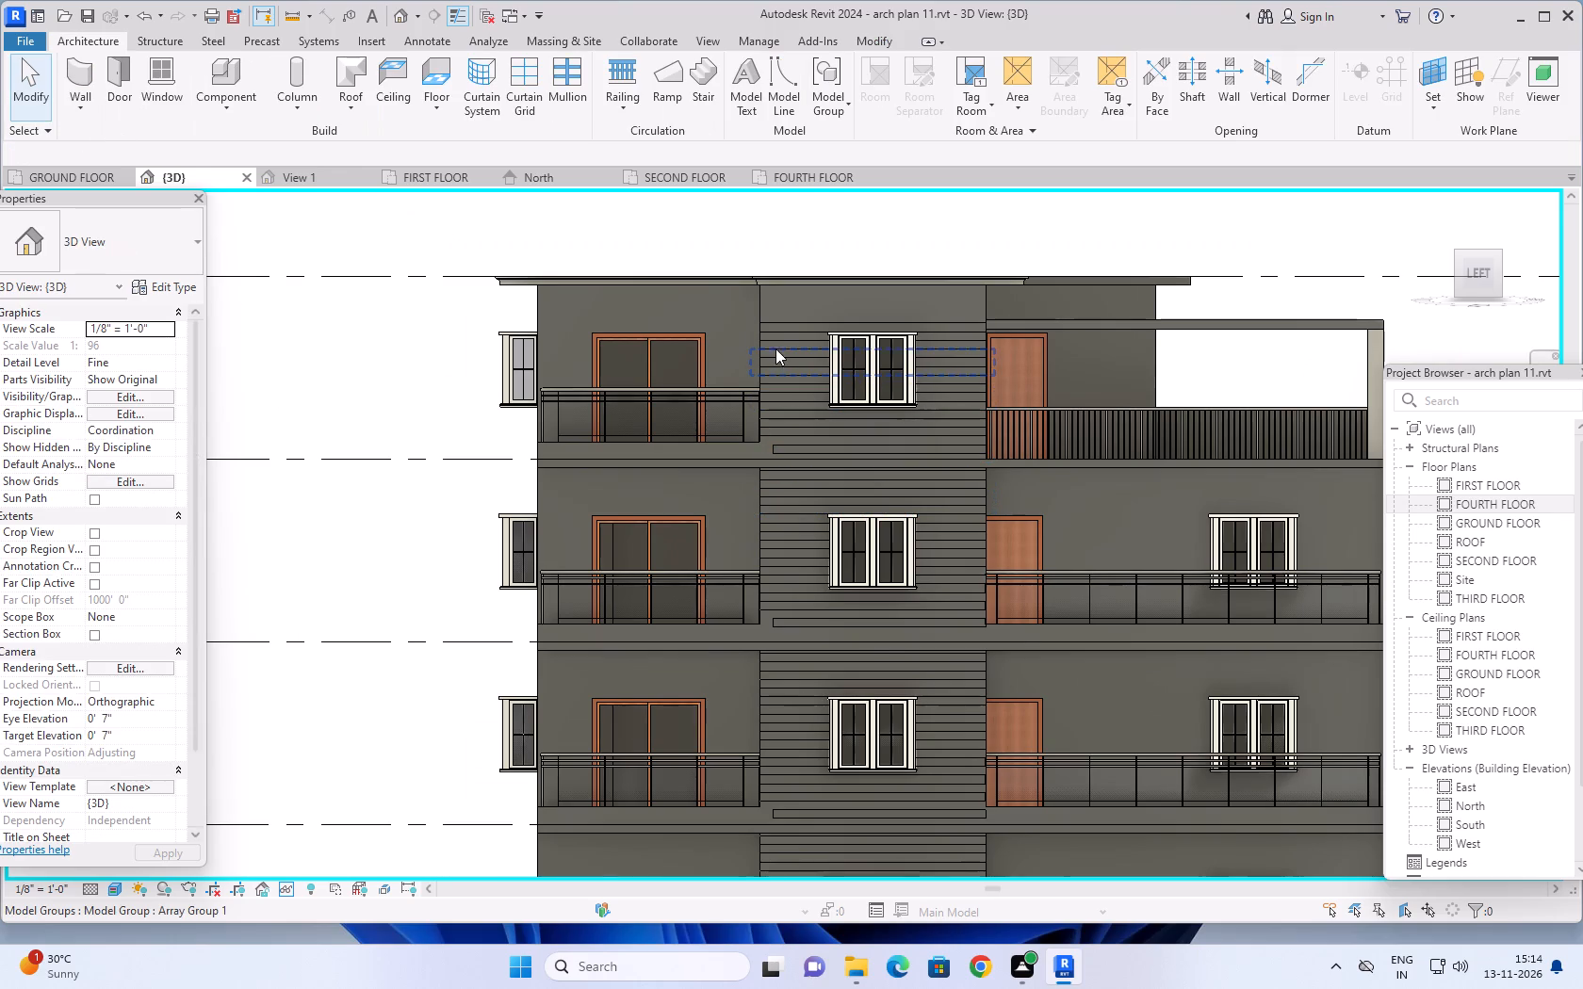
{"action": "left_click", "coordinate": [778, 324]}
{"action": "scroll", "coordinate": [700, 483], "scroll_direction": "down", "scroll_amount": 5}
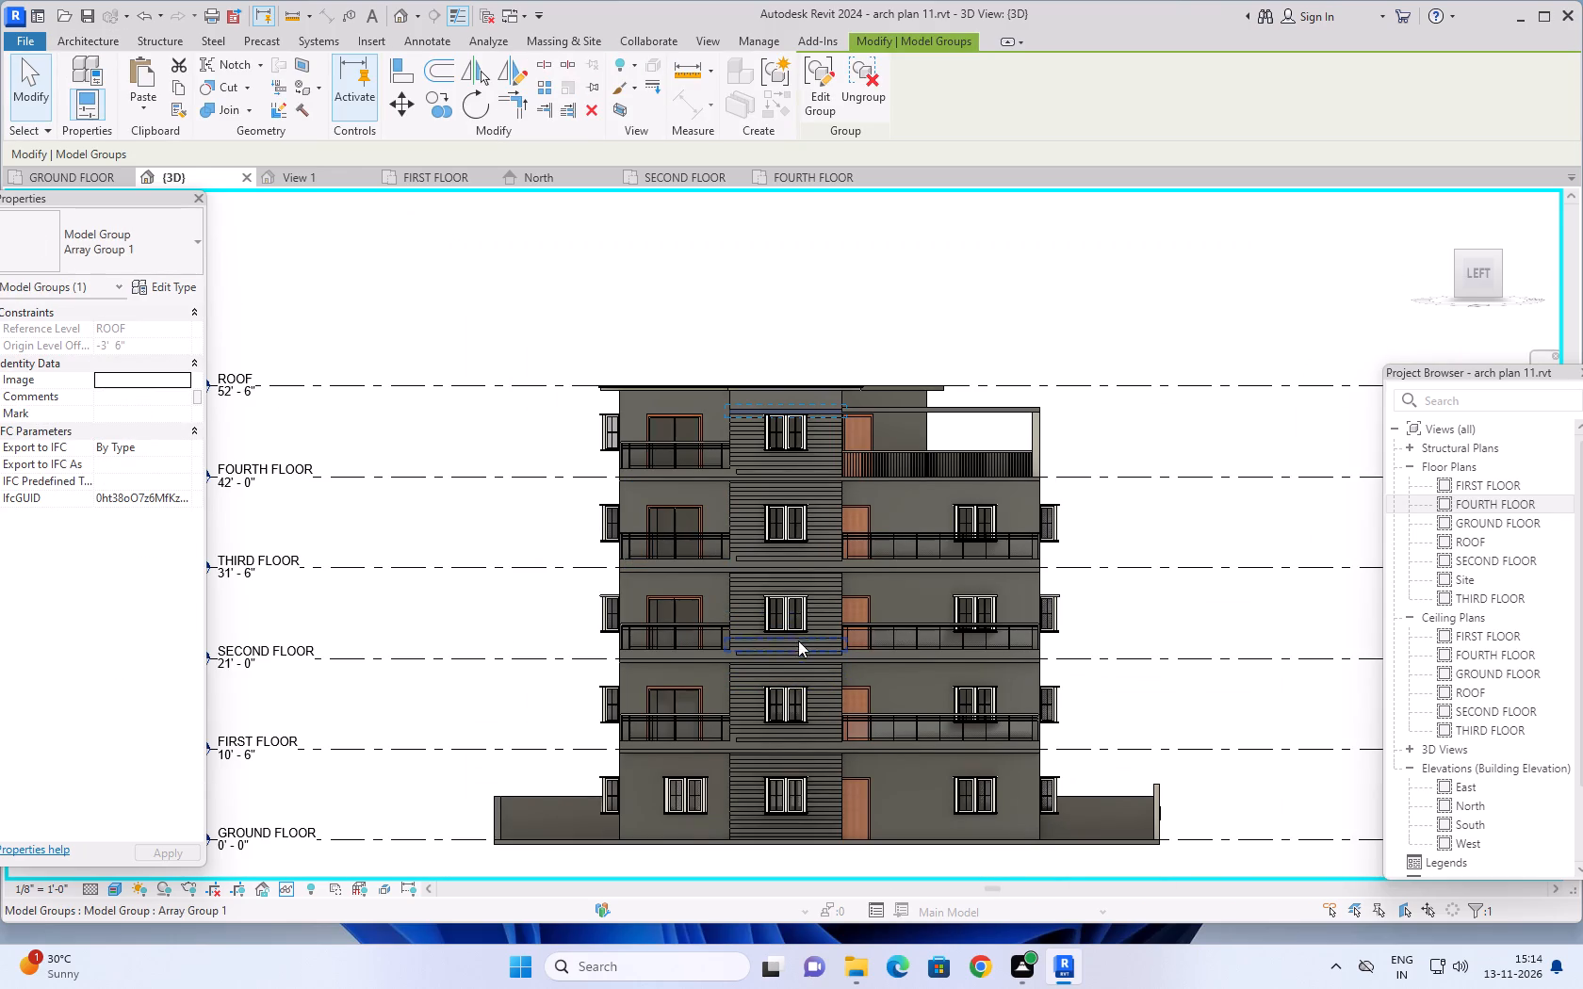
{"action": "middle_click_drag", "start_coordinate": [695, 286], "coordinate": [714, 185]}
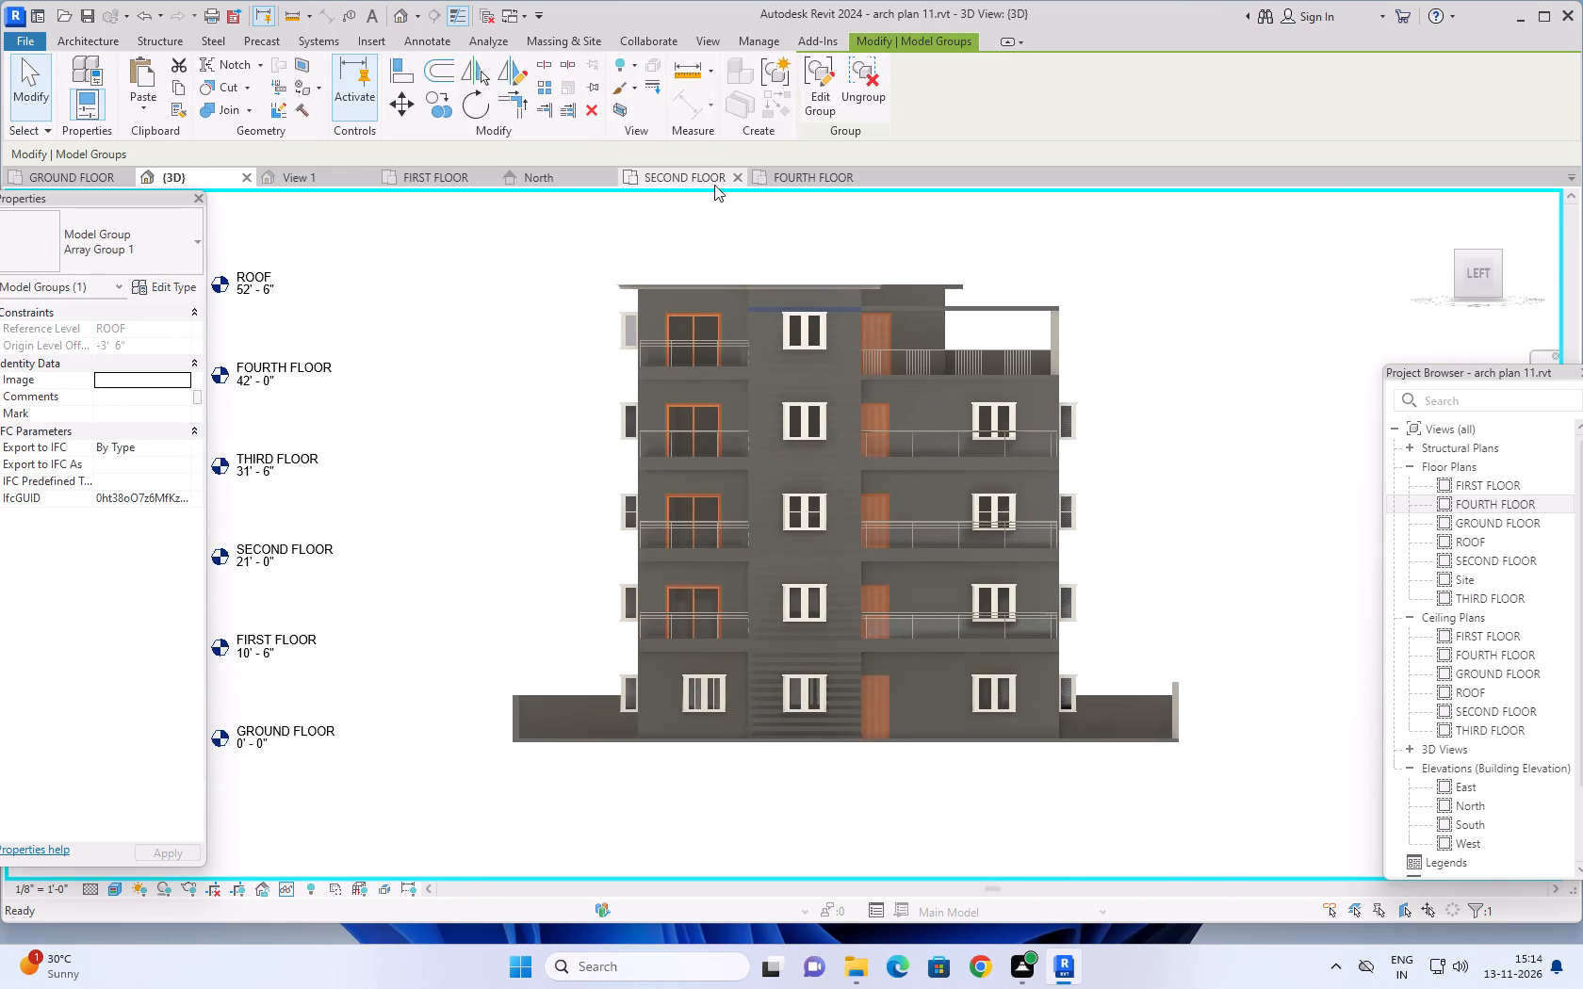
{"action": "scroll", "coordinate": [838, 748], "scroll_direction": "up", "scroll_amount": 6}
{"action": "key", "text": "Escape"}
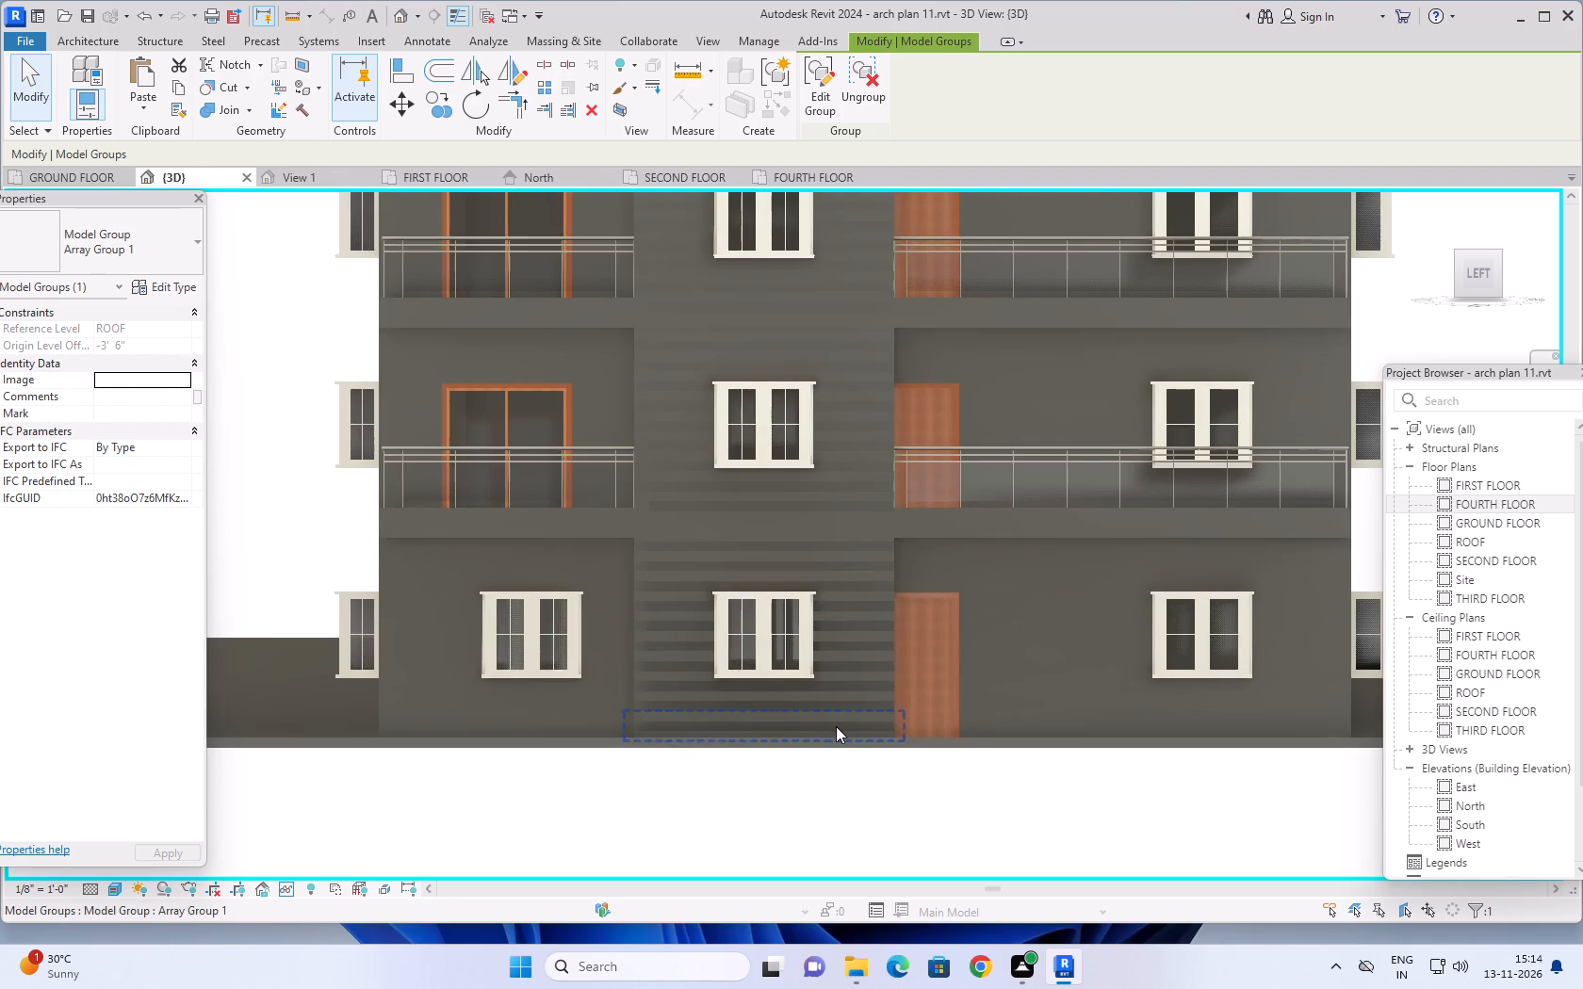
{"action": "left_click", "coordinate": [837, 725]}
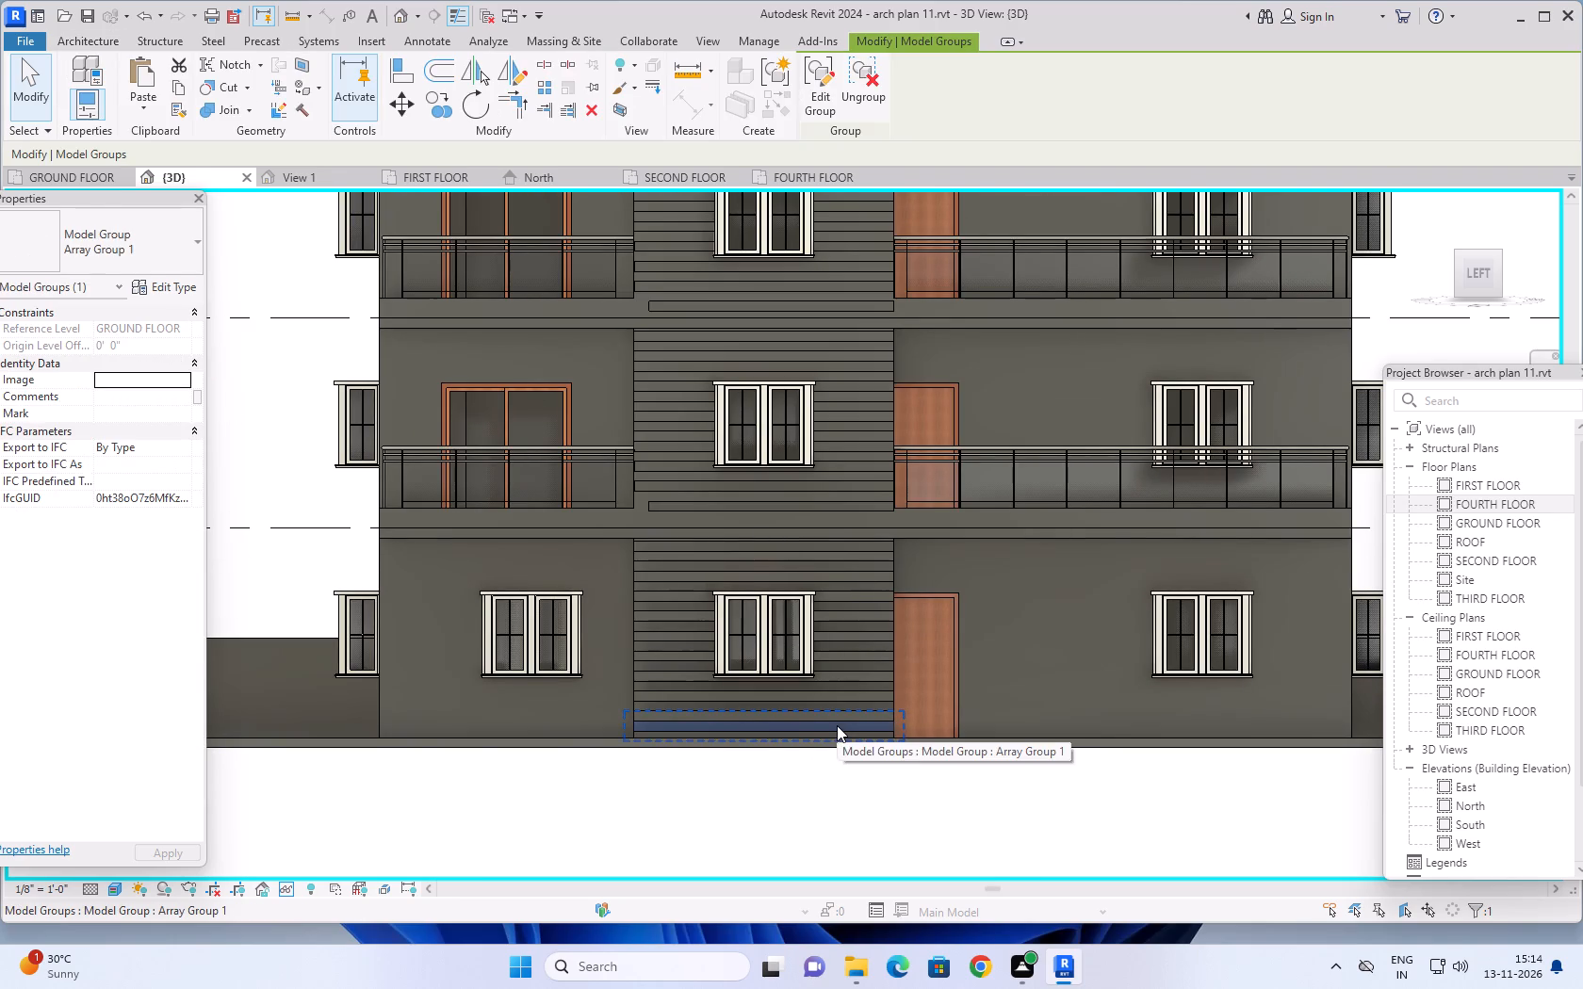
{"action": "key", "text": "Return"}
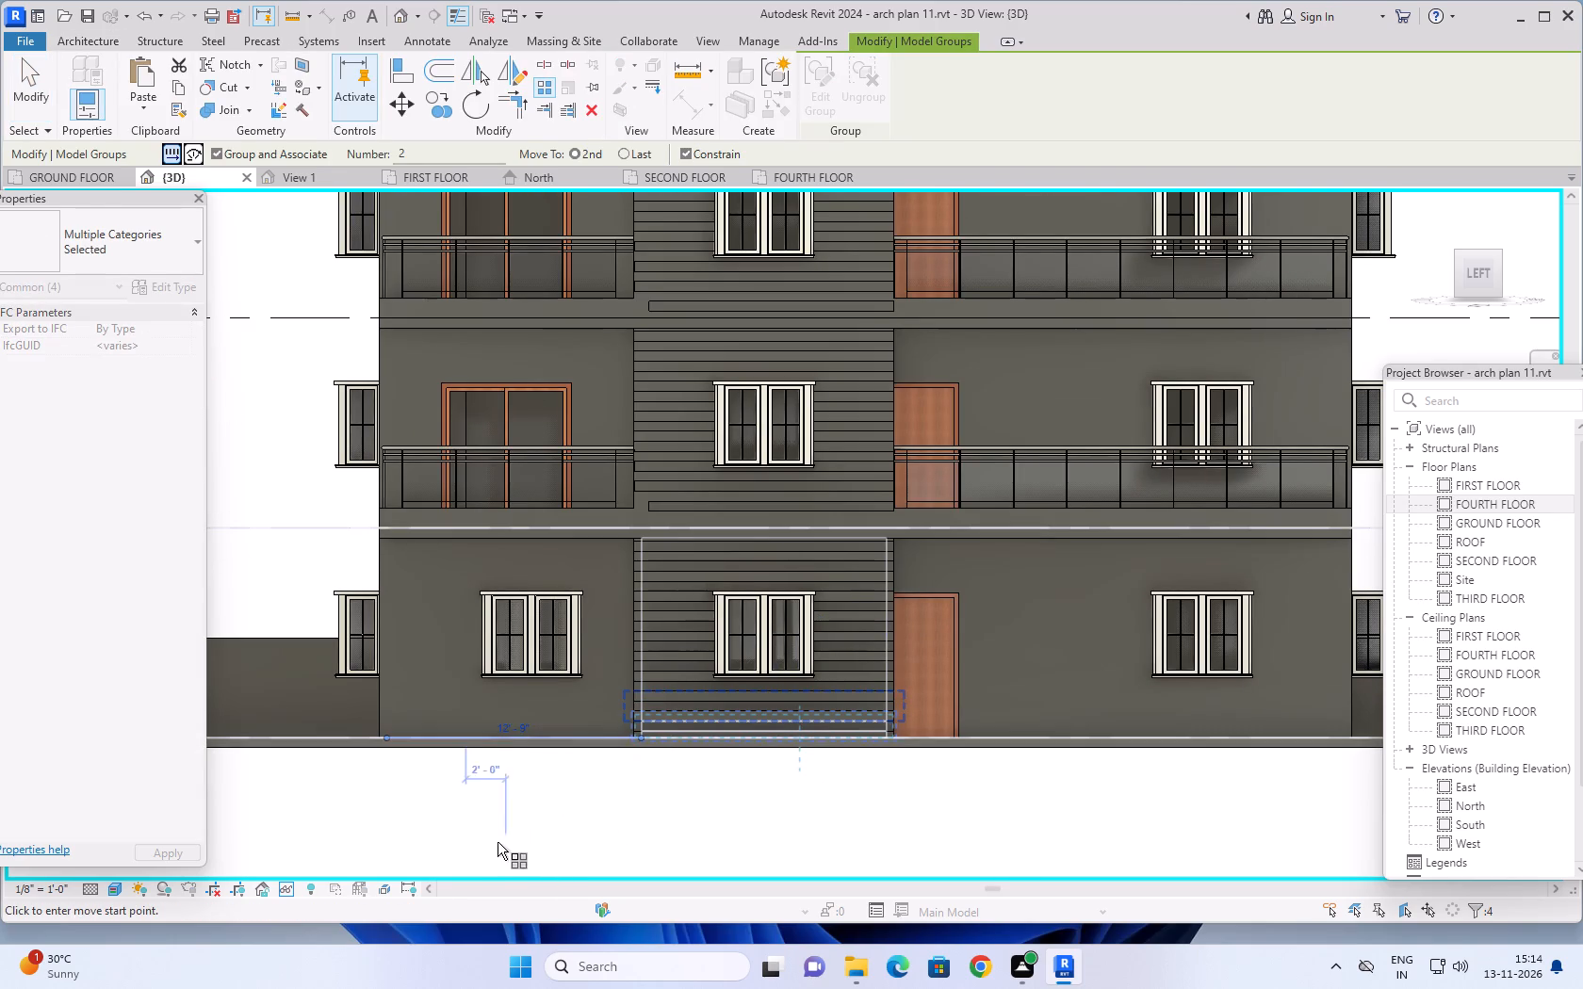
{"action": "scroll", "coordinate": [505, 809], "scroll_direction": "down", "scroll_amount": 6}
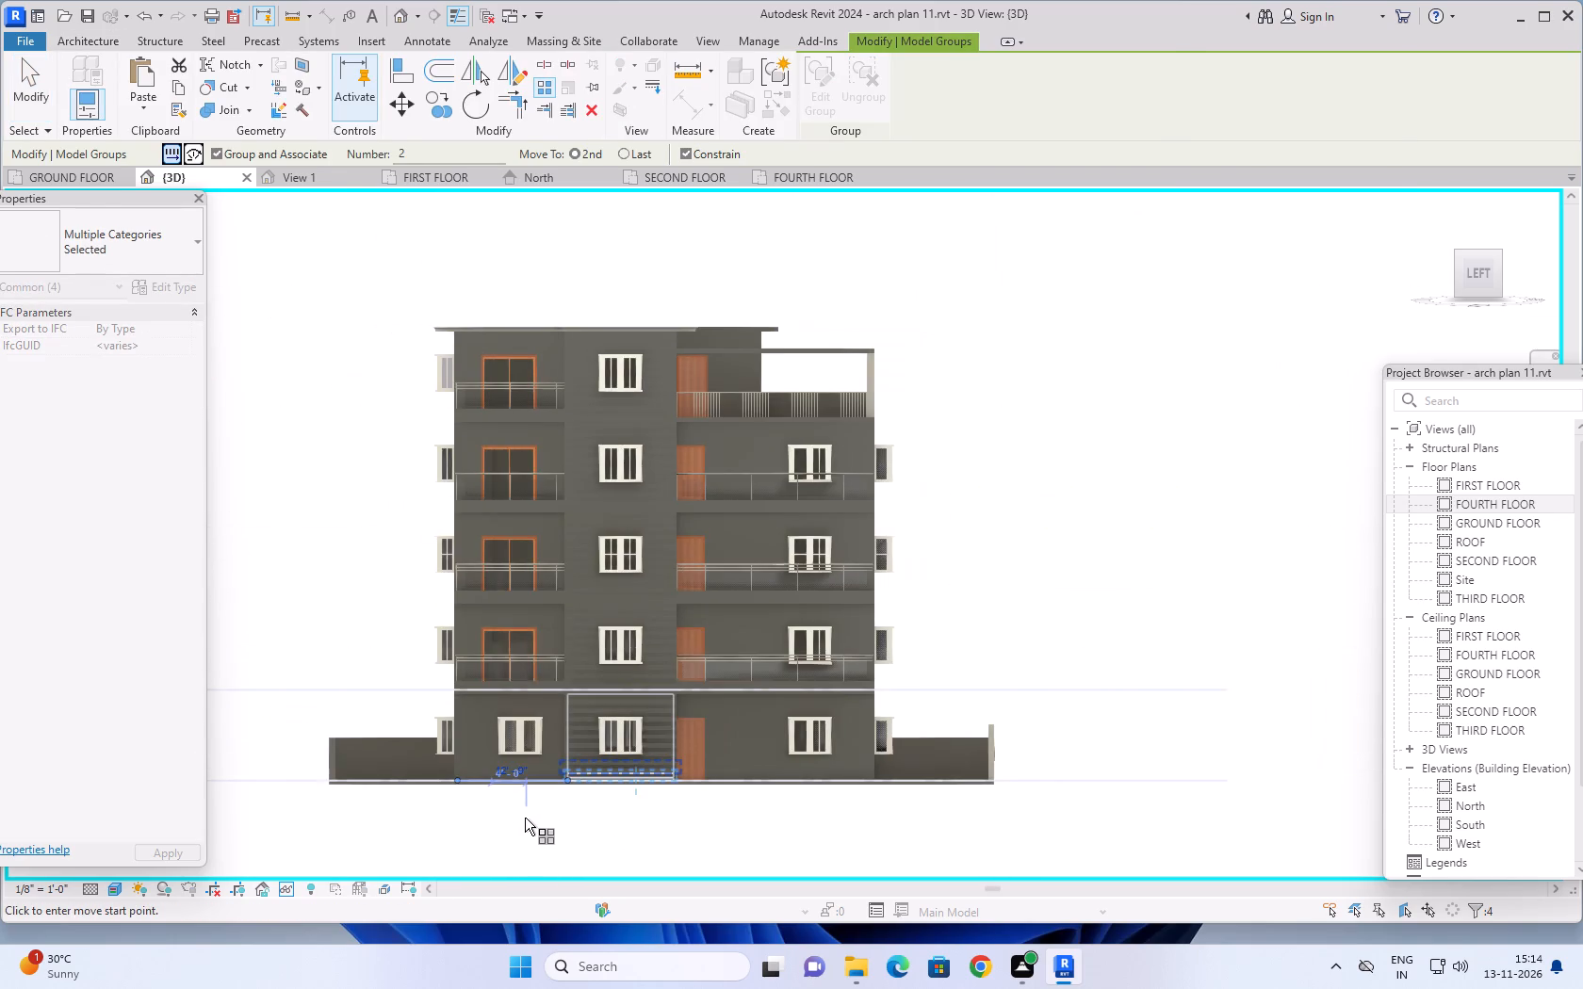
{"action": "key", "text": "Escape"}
Examine the arrayed reveals on the projecting wall from the ground floor up to the roof edge.
{"action": "scroll", "coordinate": [603, 359], "scroll_direction": "up", "scroll_amount": 5}
{"action": "scroll", "coordinate": [610, 410], "scroll_direction": "down", "scroll_amount": 3}
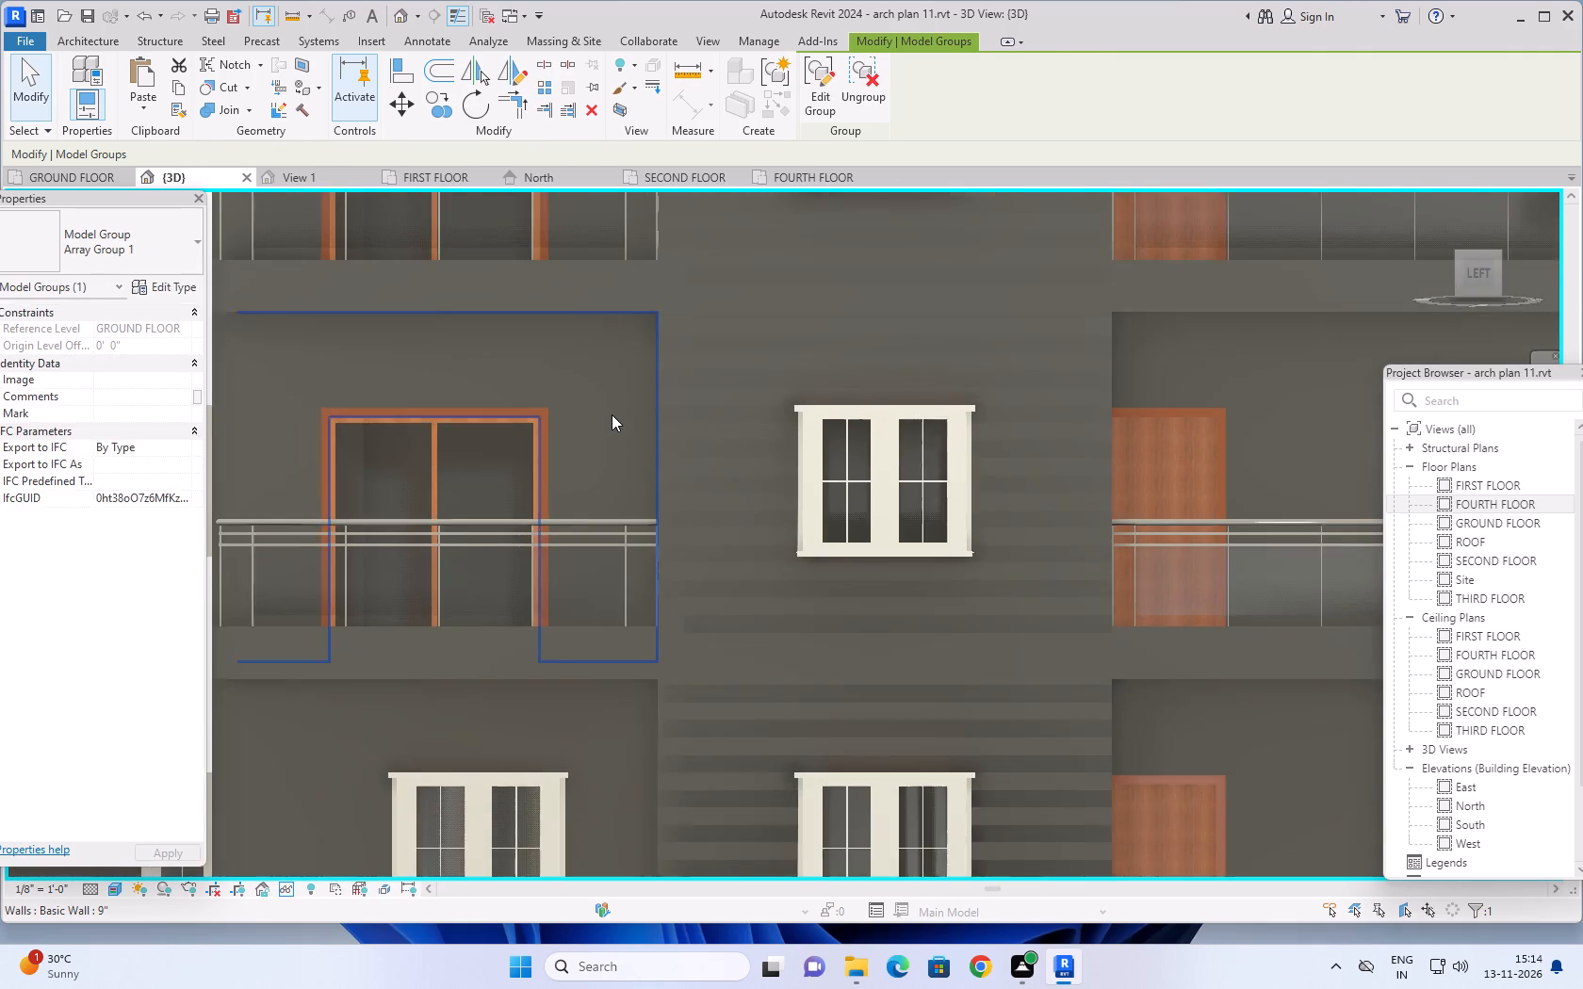
{"action": "scroll", "coordinate": [622, 401], "scroll_direction": "down", "scroll_amount": 6}
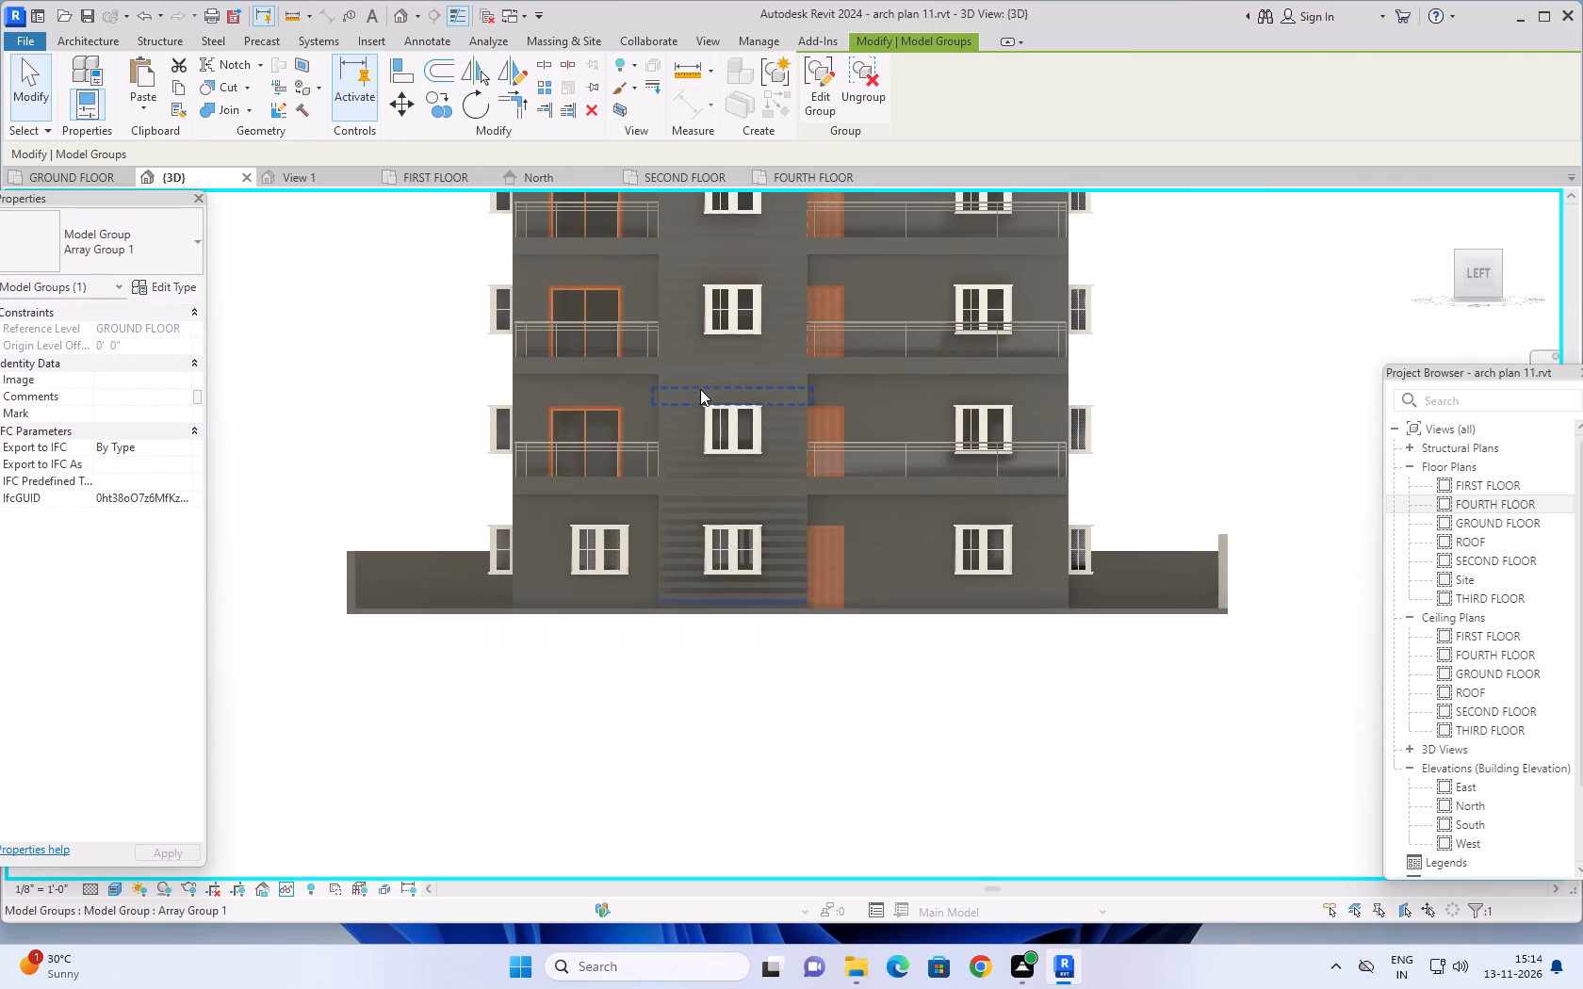
{"action": "scroll", "coordinate": [728, 352], "scroll_direction": "down", "scroll_amount": 2}
{"action": "middle_click_drag", "start_coordinate": [1095, 289], "coordinate": [1128, 477]}
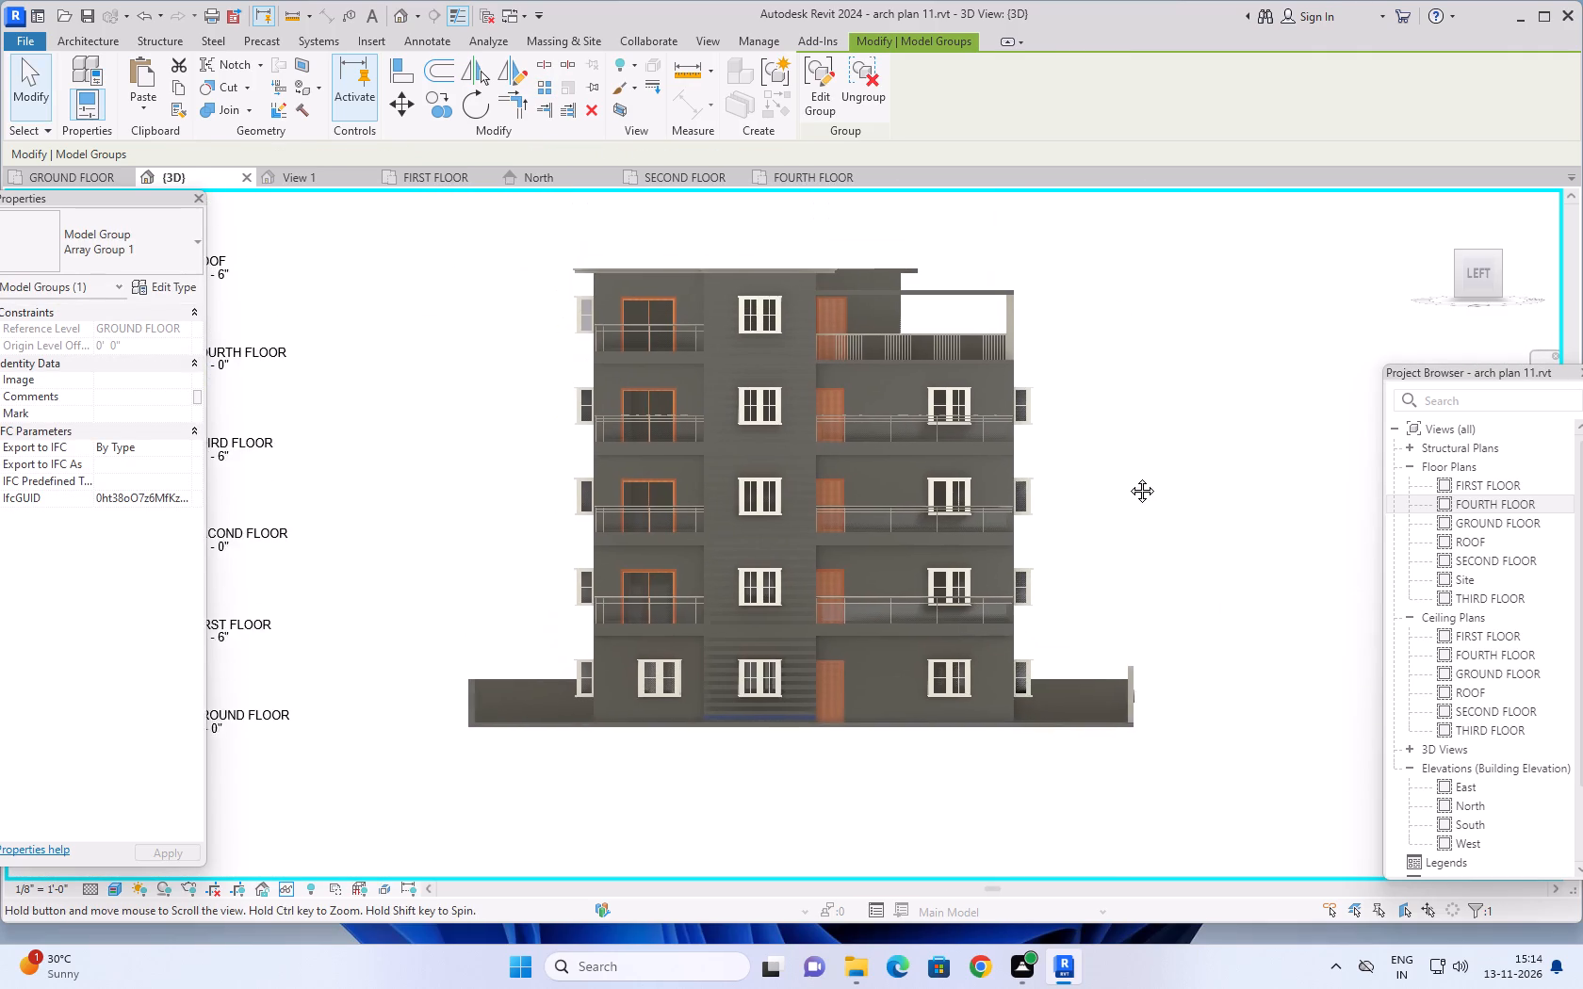
{"action": "middle_click_drag", "start_coordinate": [1128, 477], "coordinate": [1137, 502]}
{"action": "scroll", "coordinate": [753, 315], "scroll_direction": "up", "scroll_amount": 5}
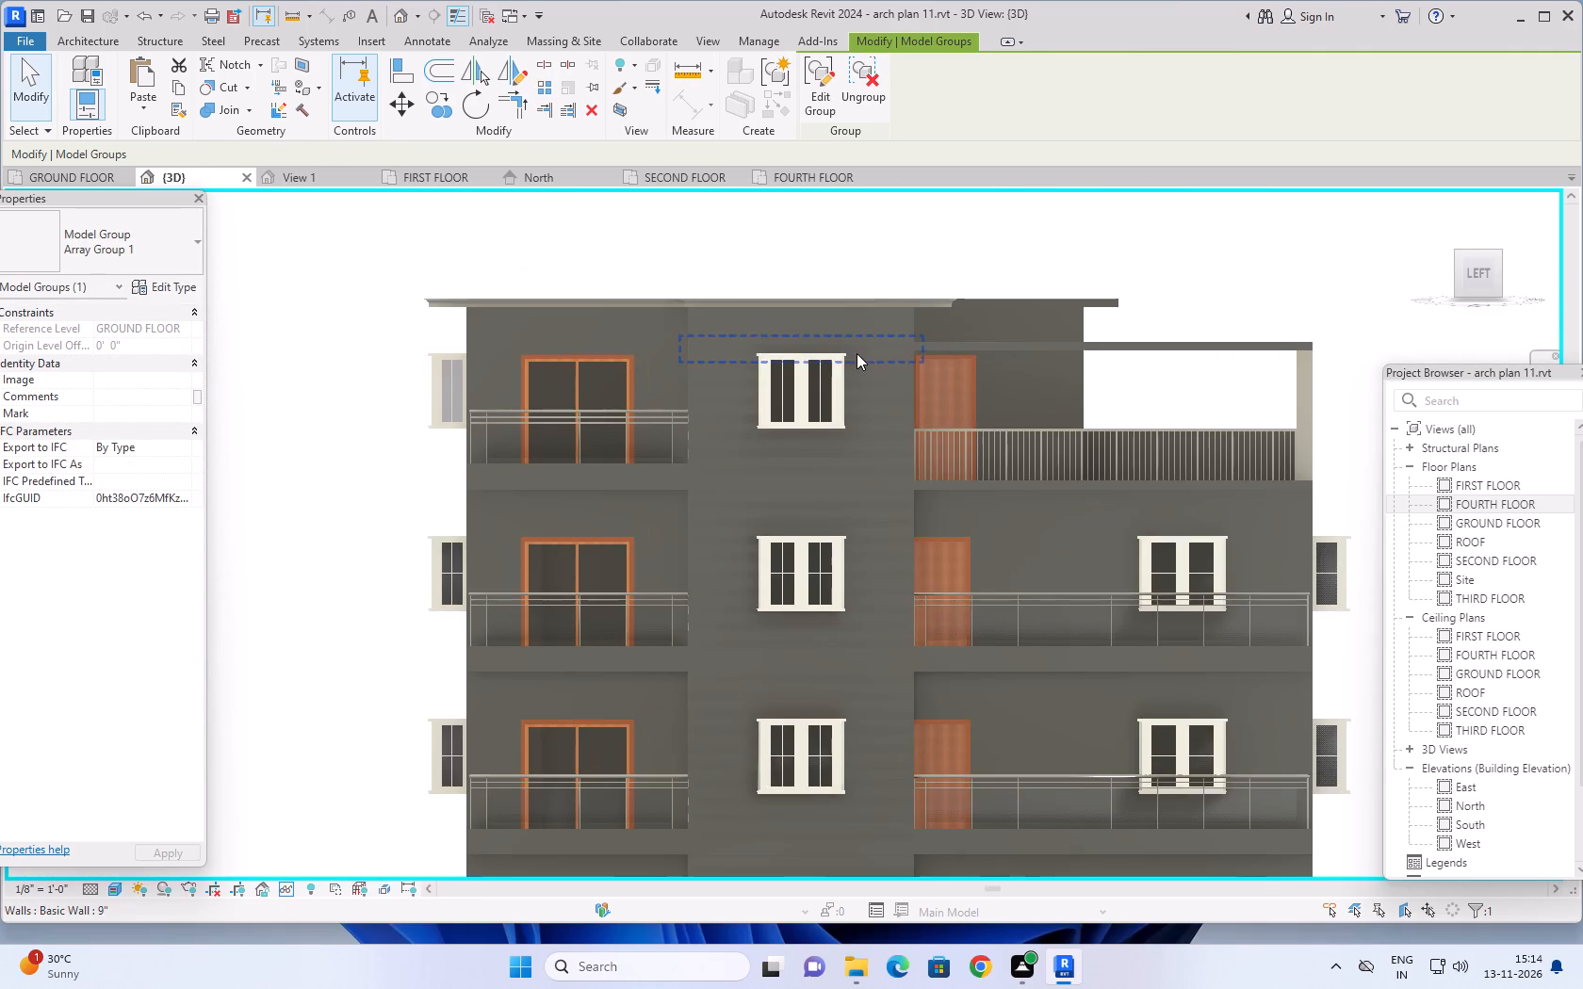
Copy the topmost reveal group above the fourth-floor window upward twice, 1' up and then another 11" towards the roof.
{"action": "left_click", "coordinate": [861, 349]}
{"action": "scroll", "coordinate": [793, 346], "scroll_direction": "up", "scroll_amount": 6}
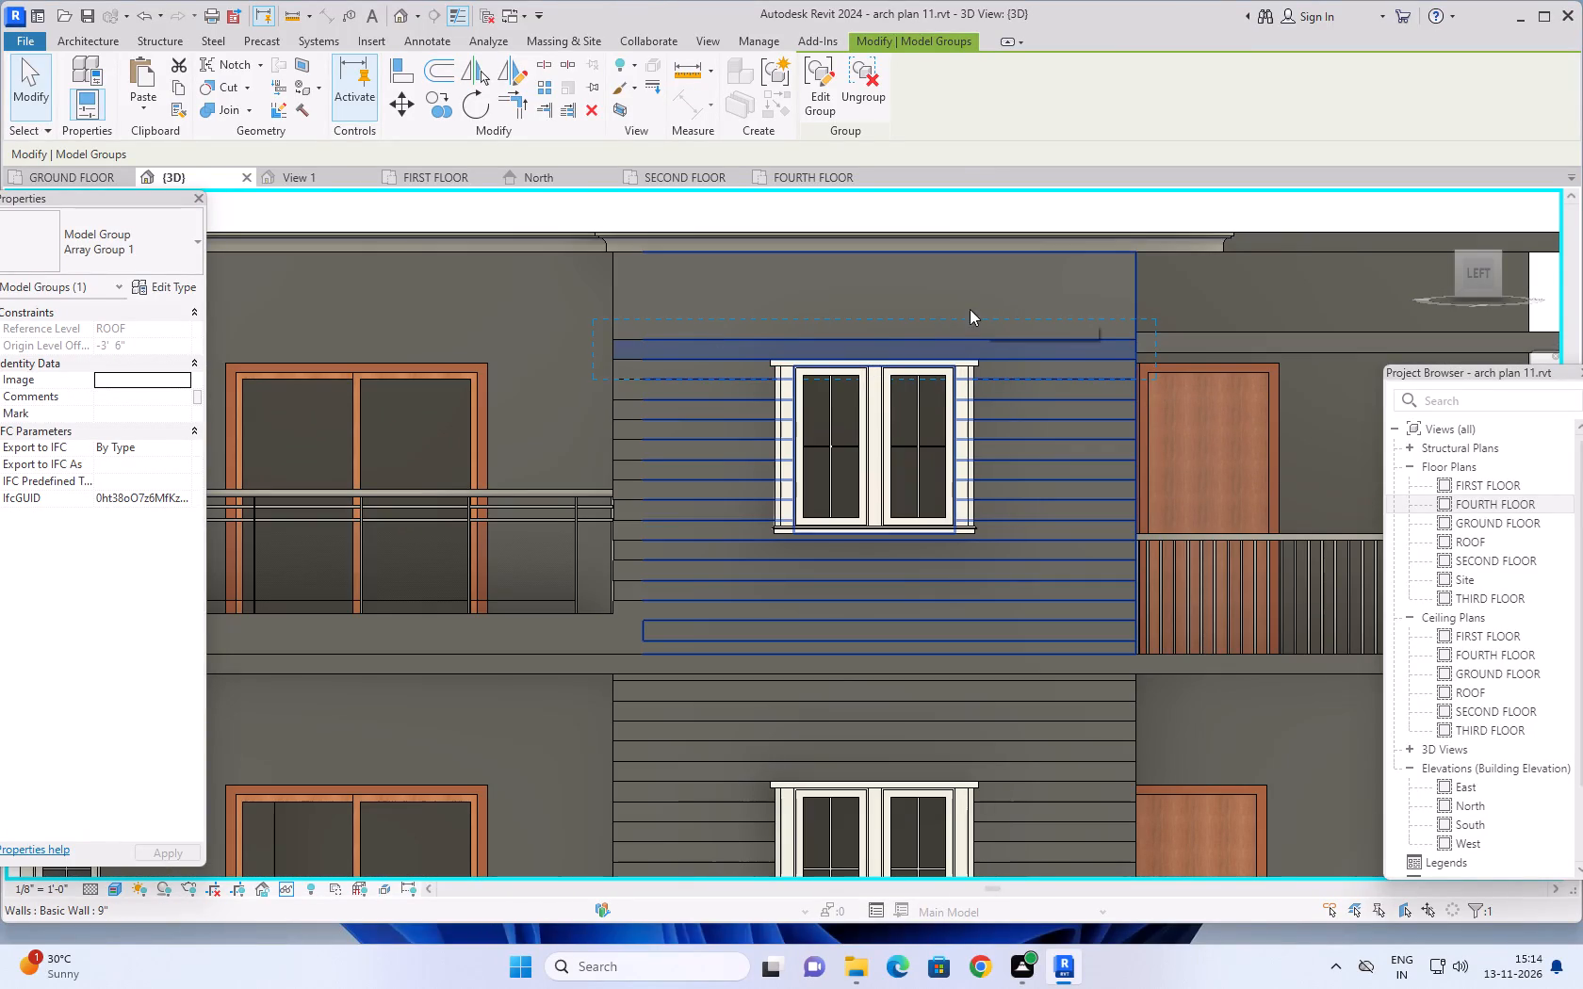
{"action": "key", "text": "Escape"}
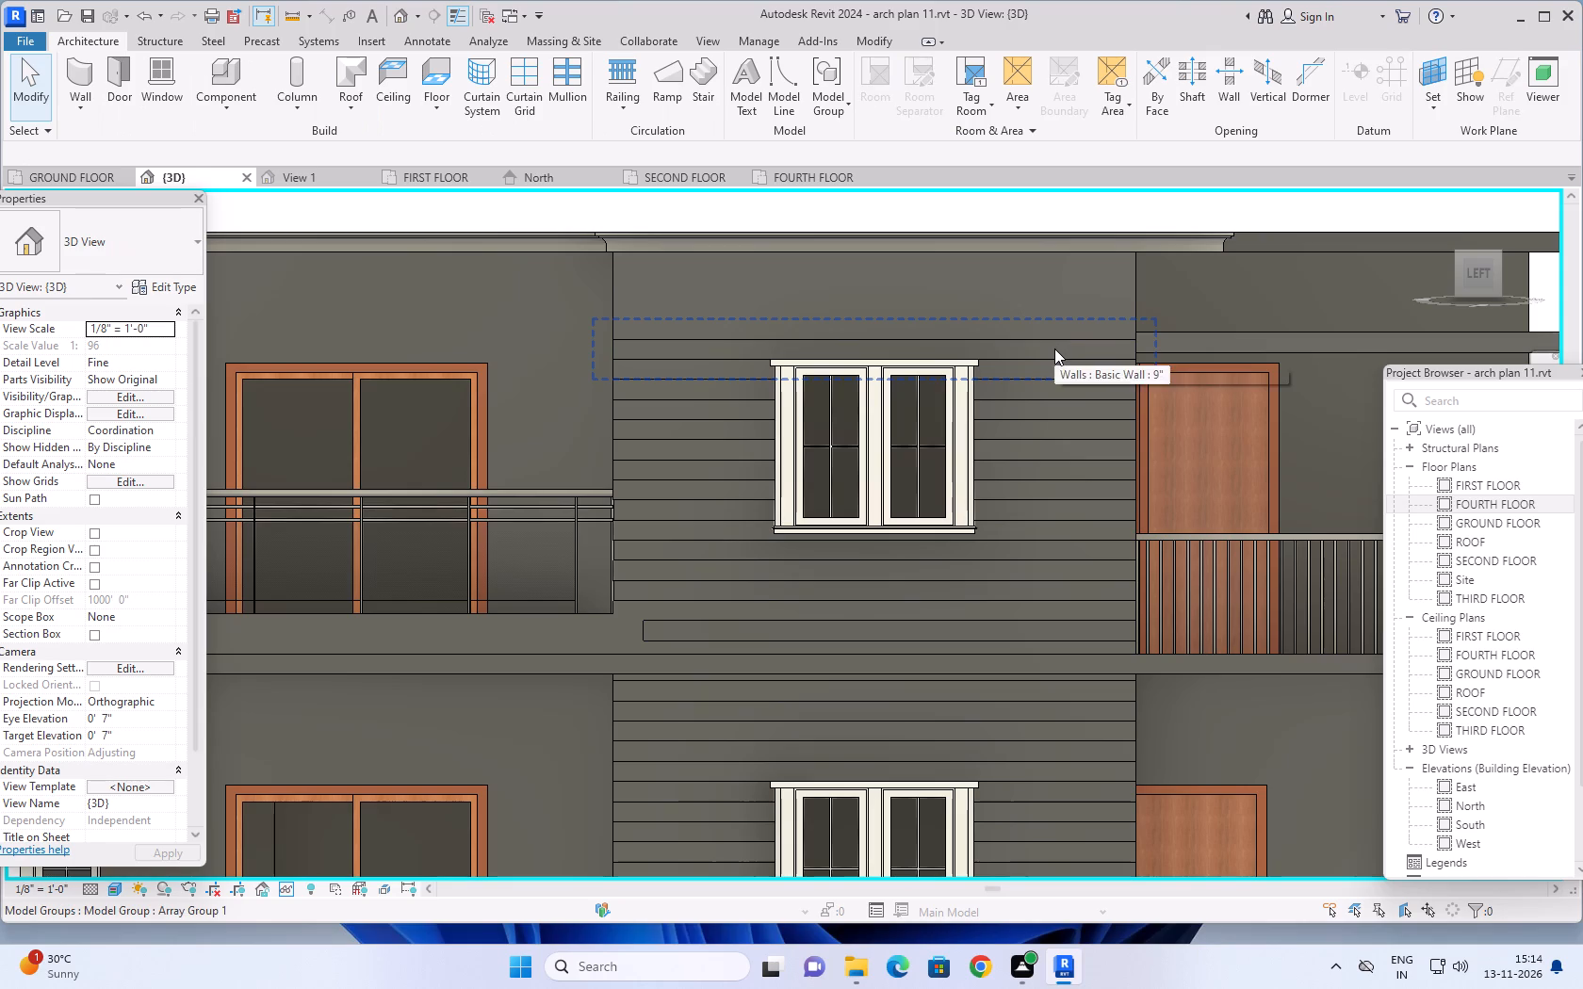
{"action": "left_click", "coordinate": [1054, 349]}
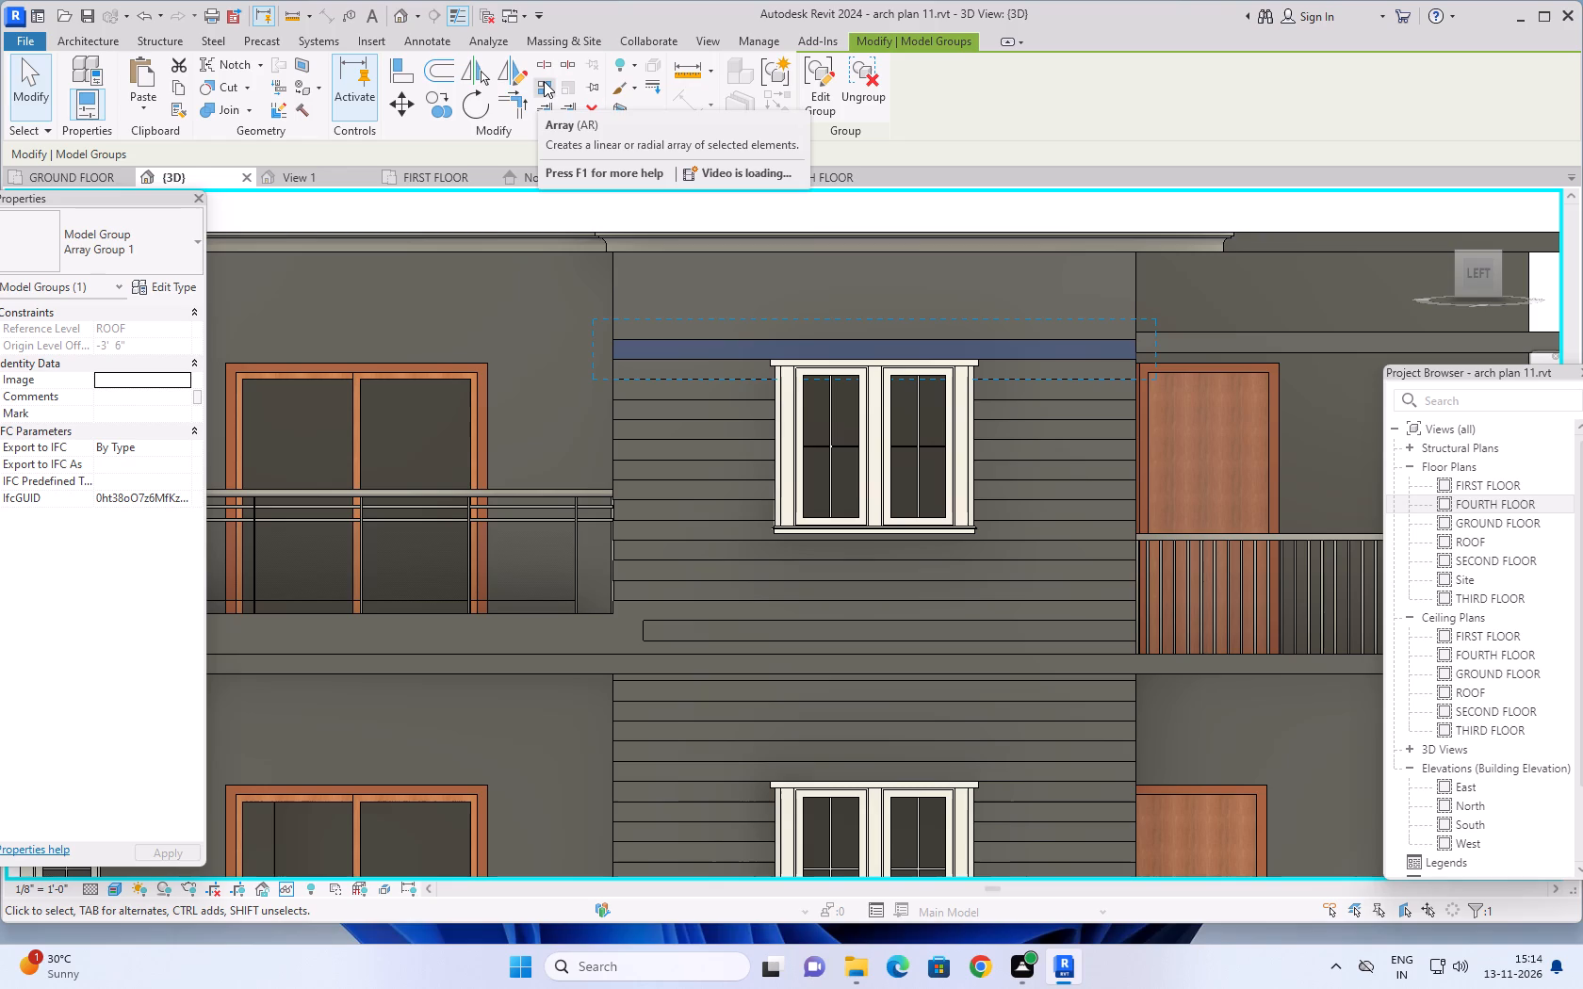
{"action": "left_click", "coordinate": [442, 104]}
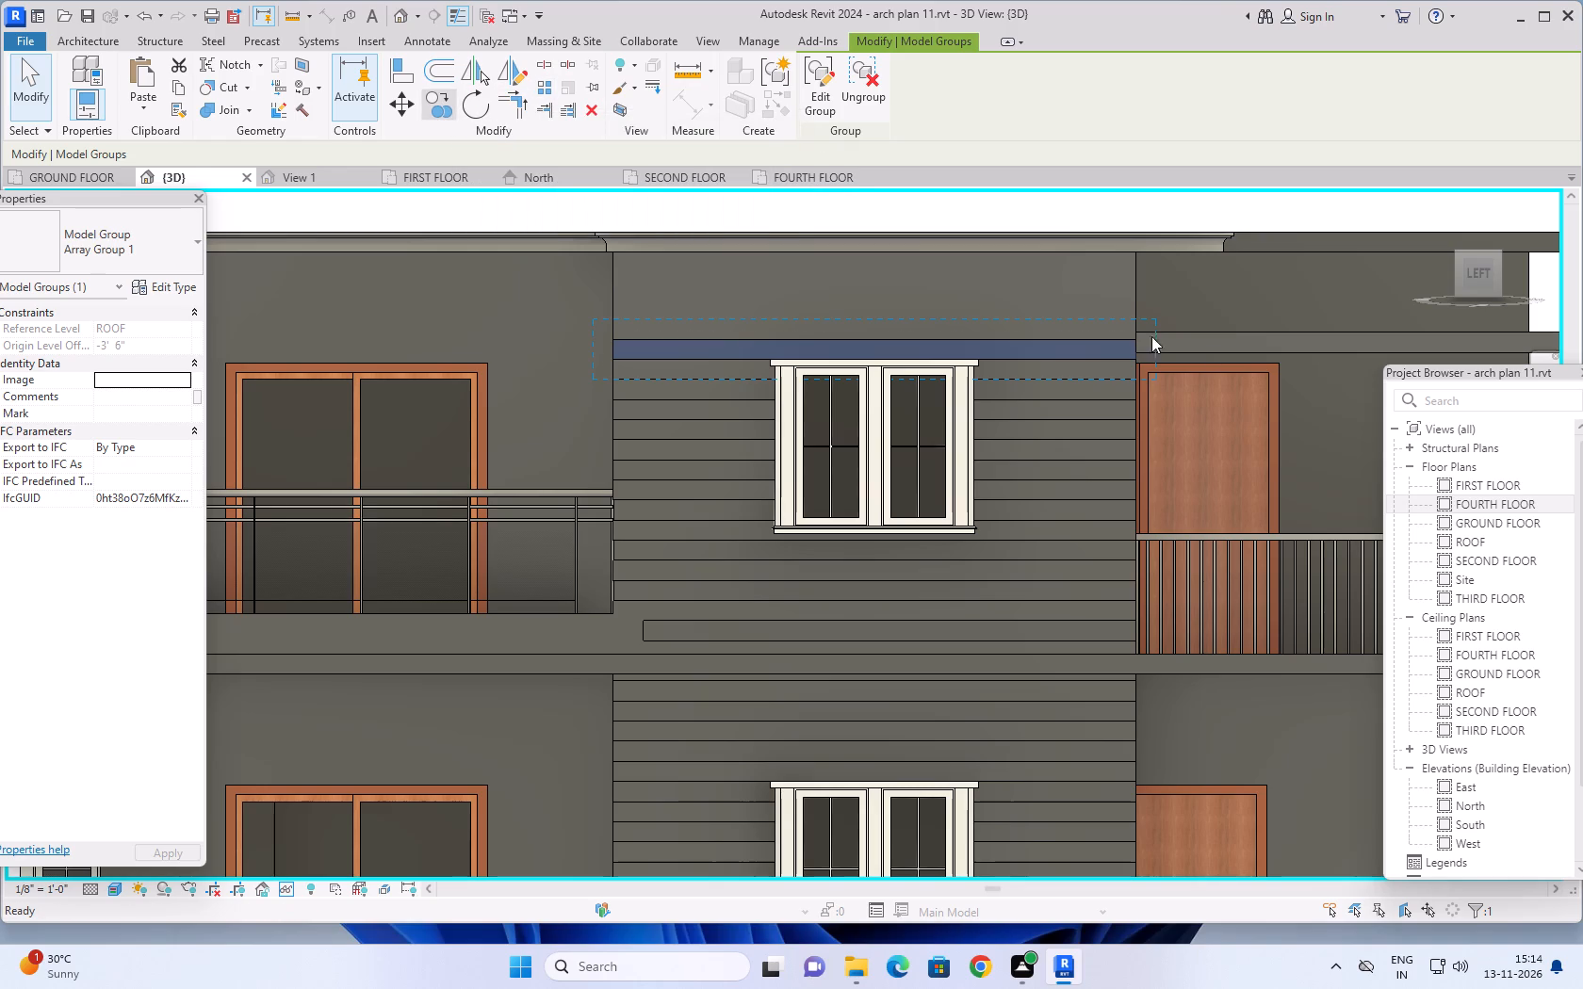
{"action": "left_click", "coordinate": [1134, 357]}
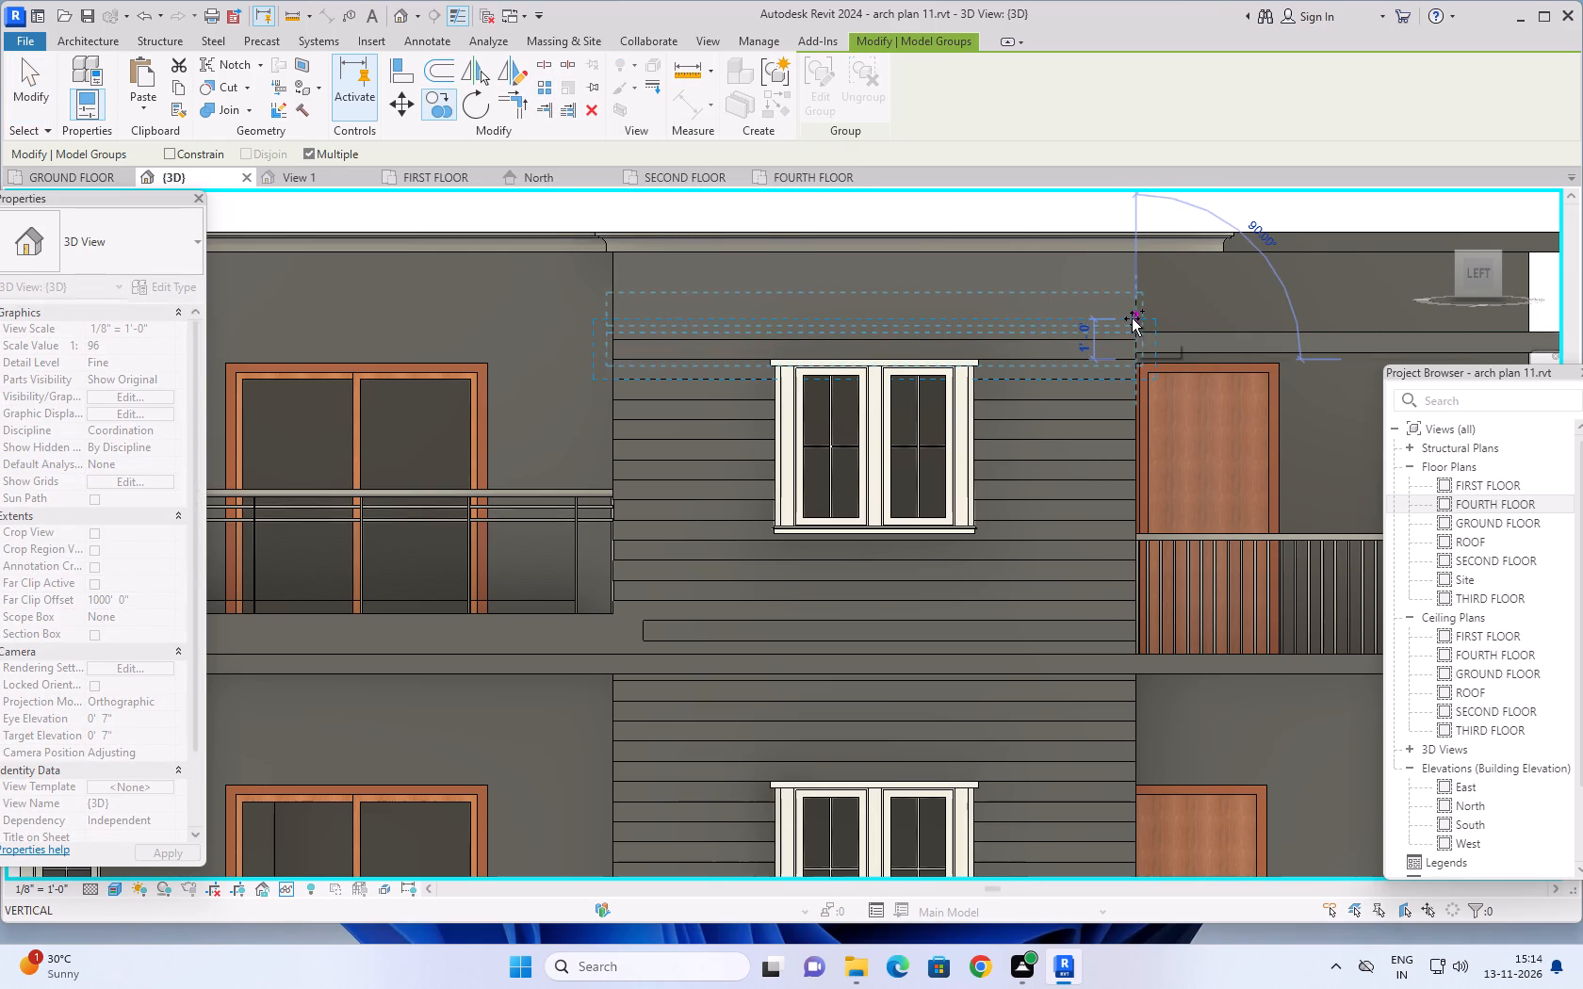
{"action": "left_click", "coordinate": [1132, 318]}
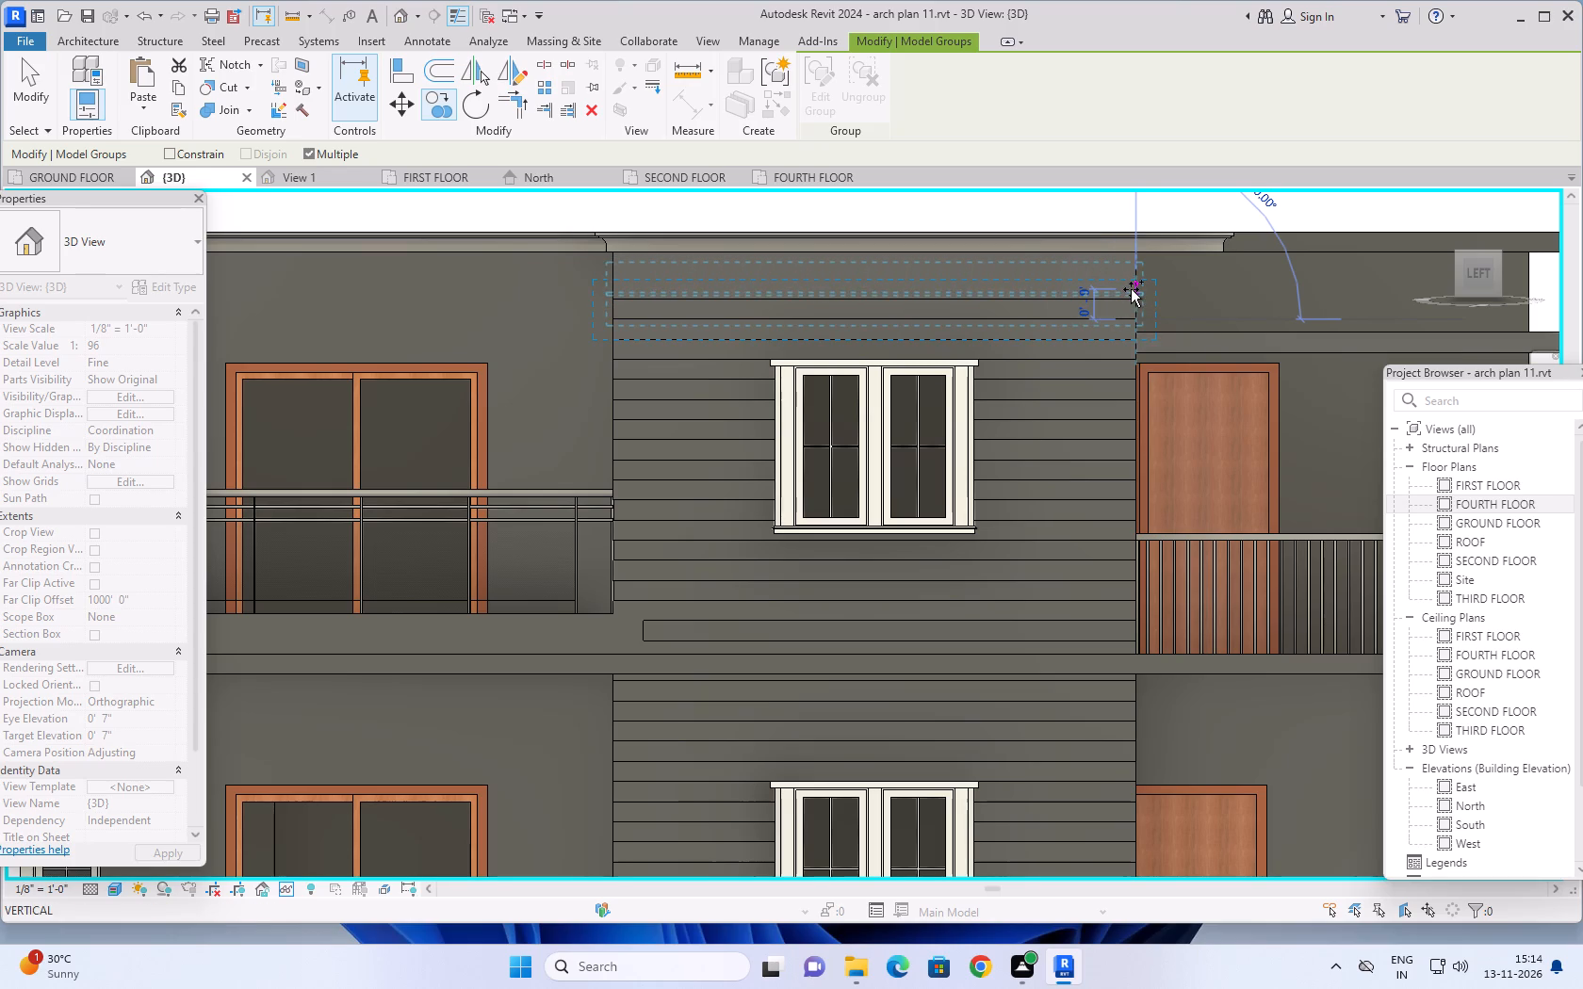
{"action": "scroll", "coordinate": [1132, 287], "scroll_direction": "up", "scroll_amount": 3}
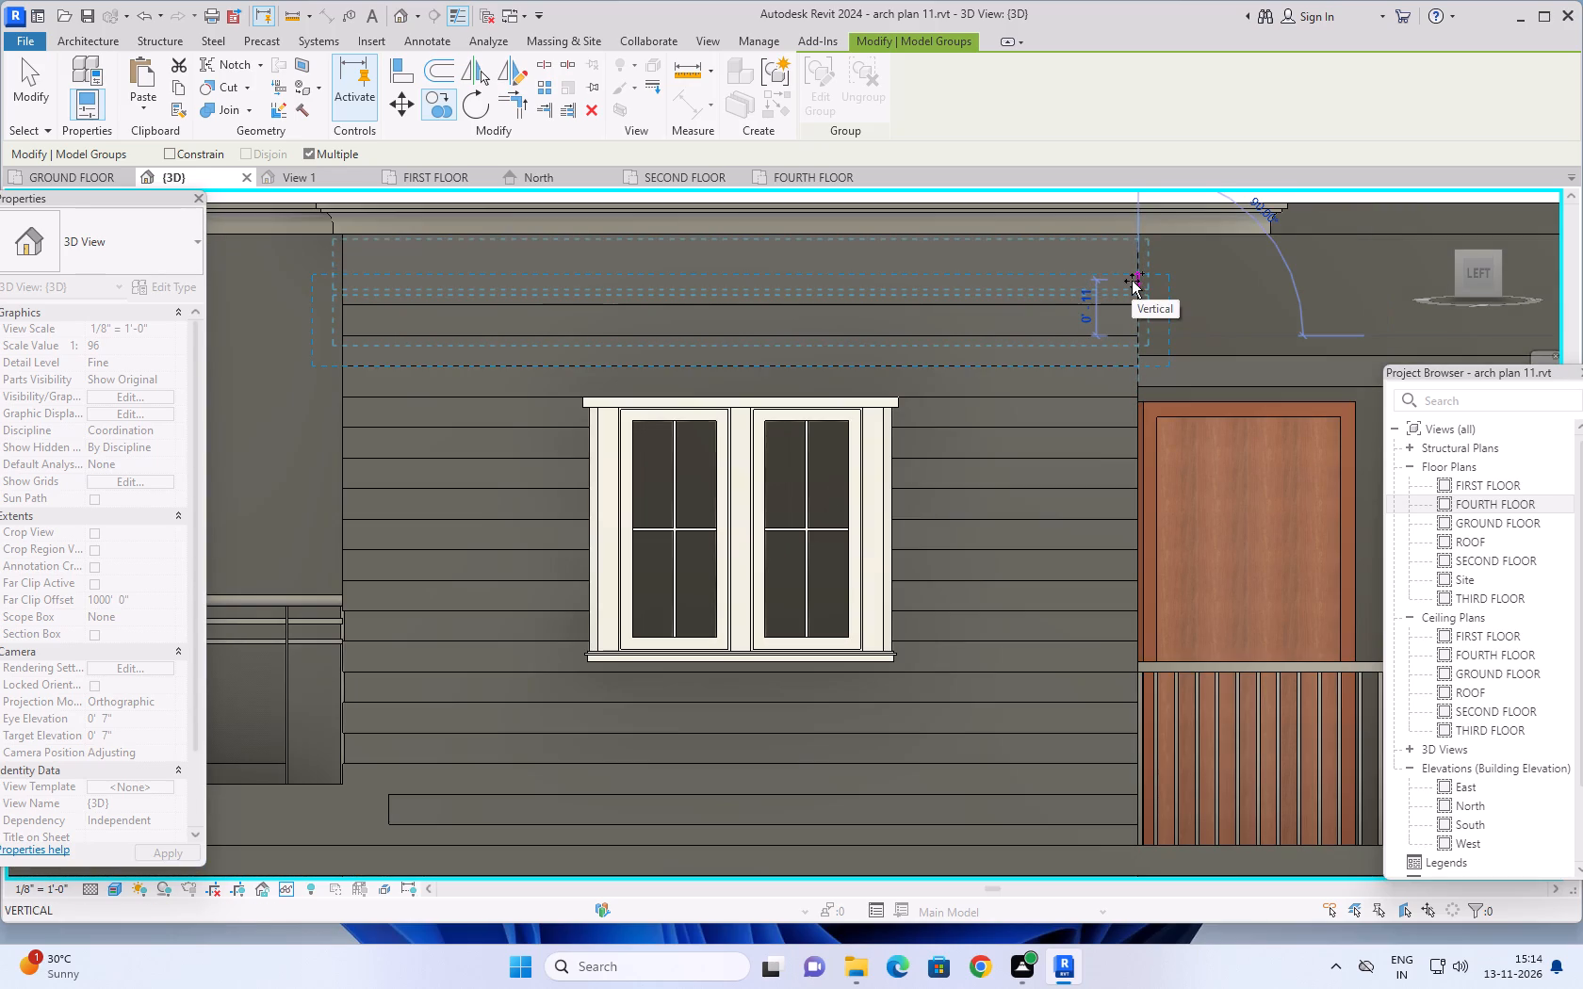
{"action": "left_click", "coordinate": [1132, 281]}
{"action": "scroll", "coordinate": [856, 396], "scroll_direction": "down", "scroll_amount": 5}
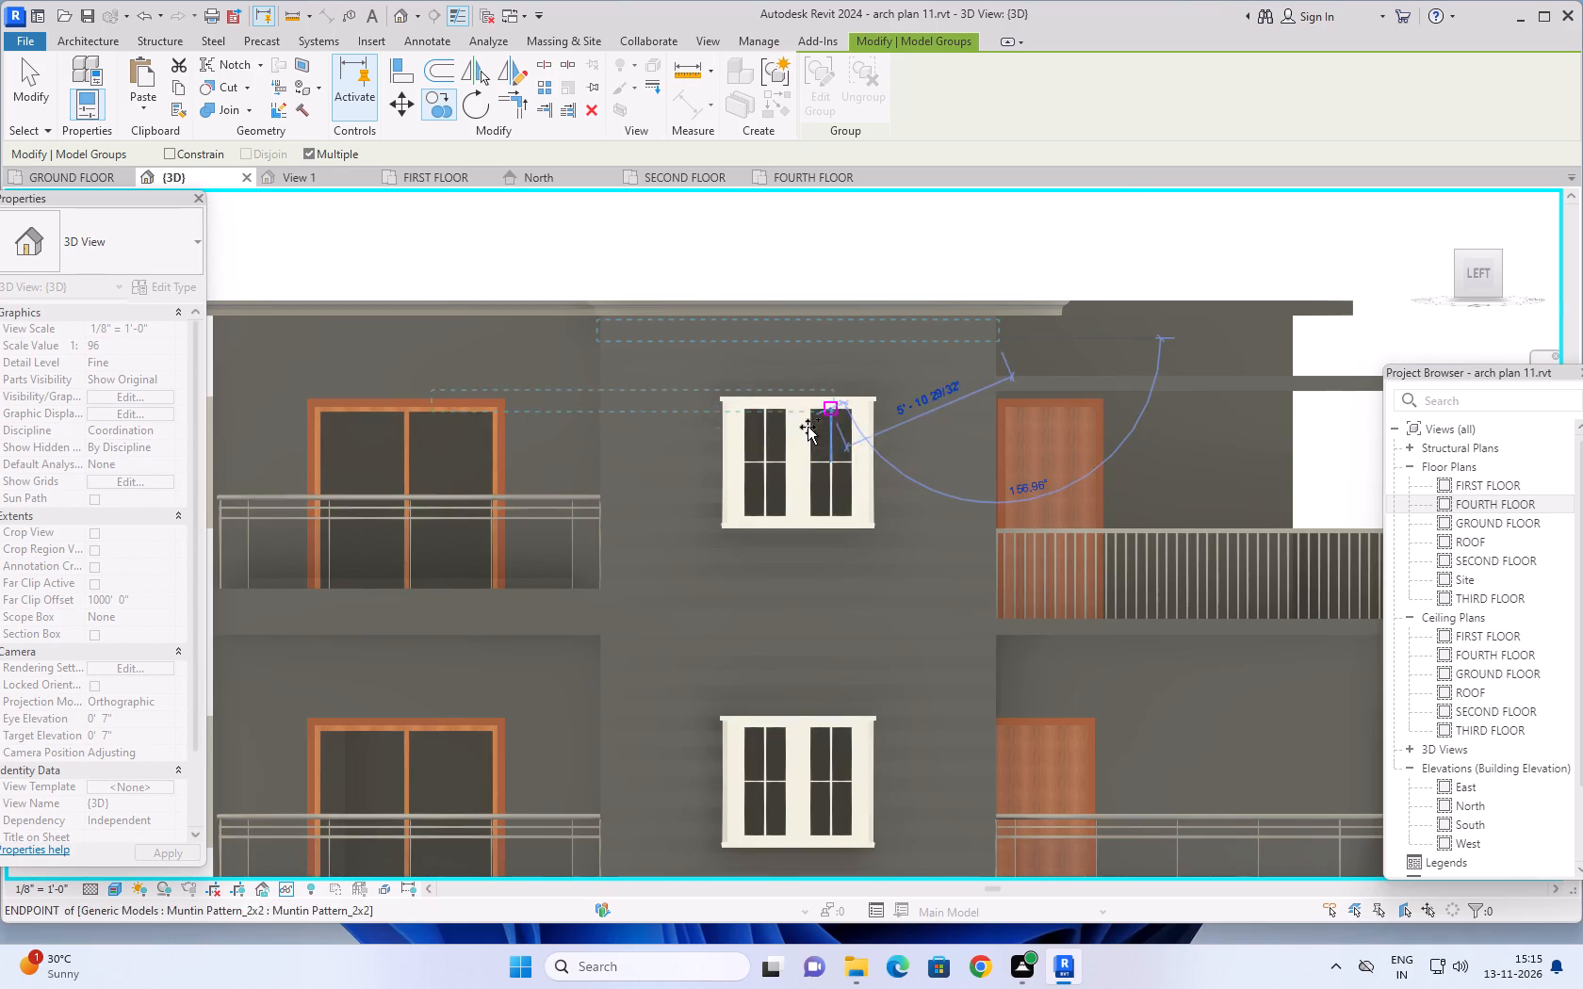
{"action": "key", "text": "Escape"}
{"action": "scroll", "coordinate": [793, 467], "scroll_direction": "down", "scroll_amount": 4}
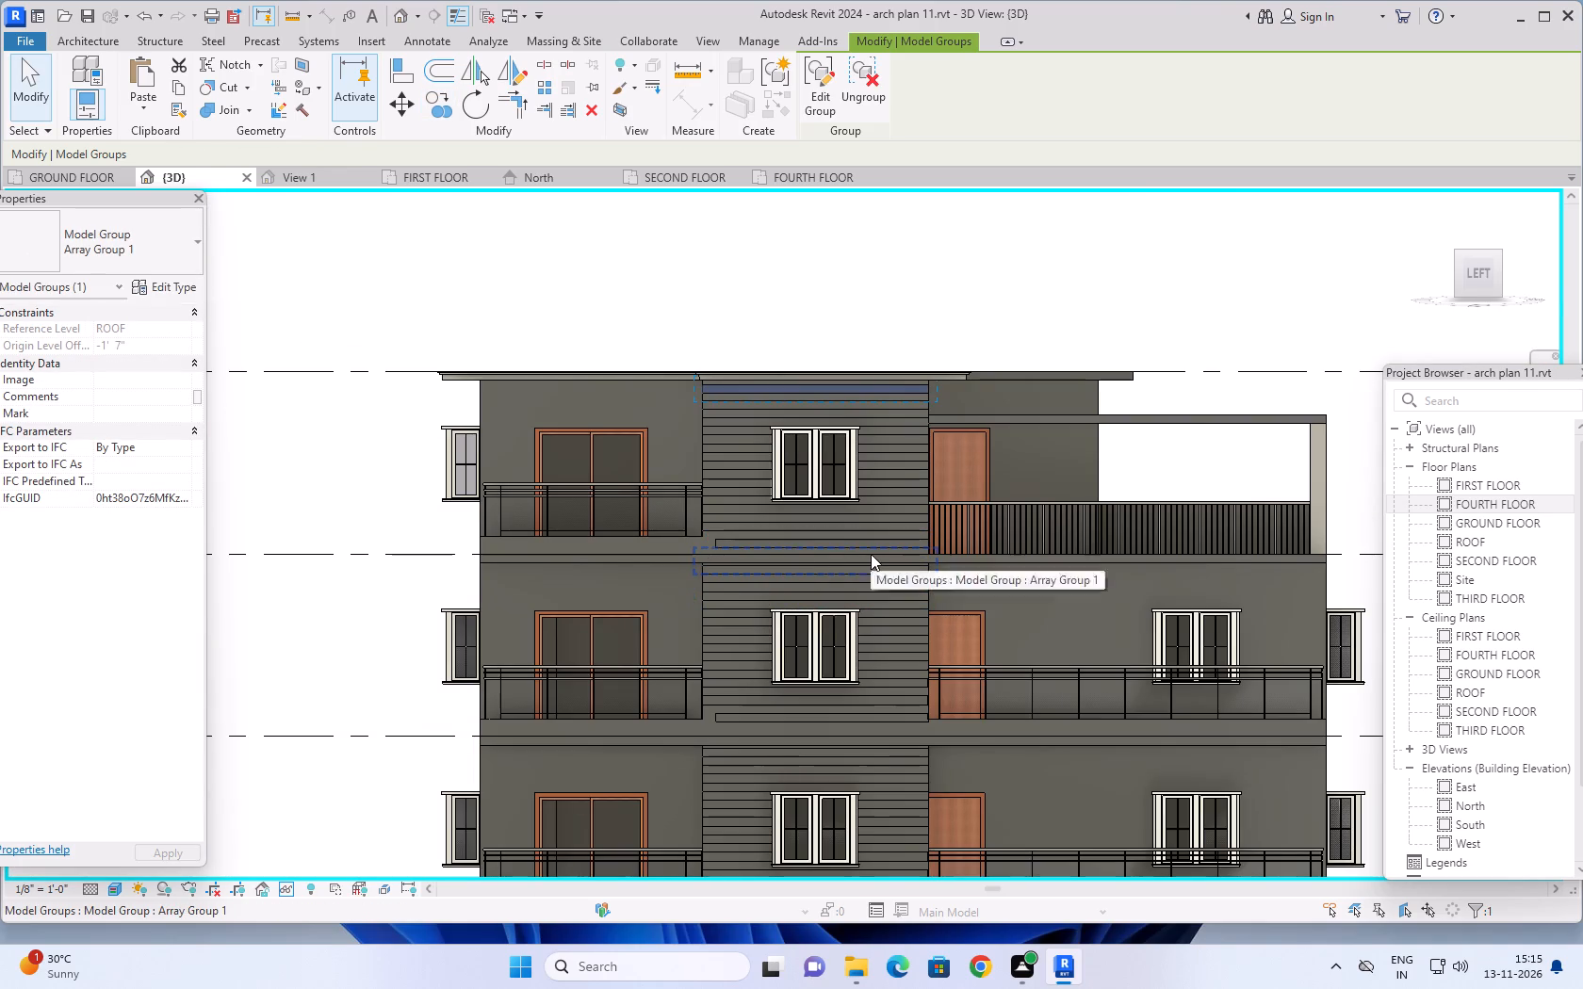
{"action": "key", "text": "Escape"}
{"action": "key", "text": "Escape"}
Delete the four shortened reveal groups just above the fourth-, third-, second- and first-floor slabs.
{"action": "left_click", "coordinate": [862, 542]}
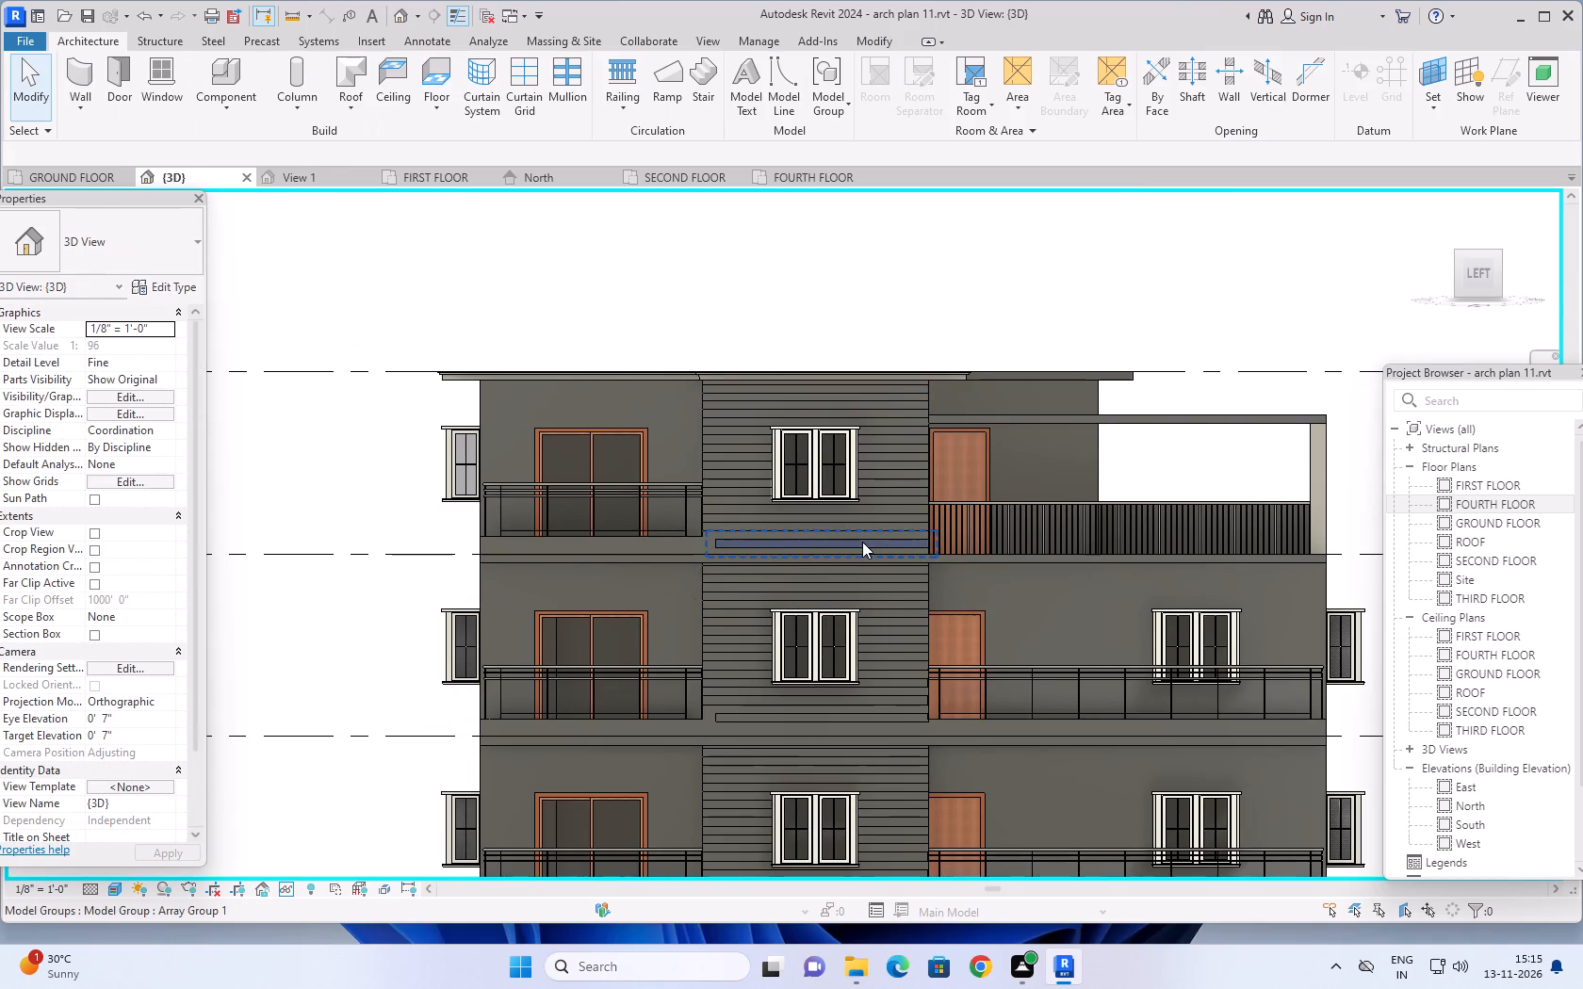
{"action": "key", "text": "Delete"}
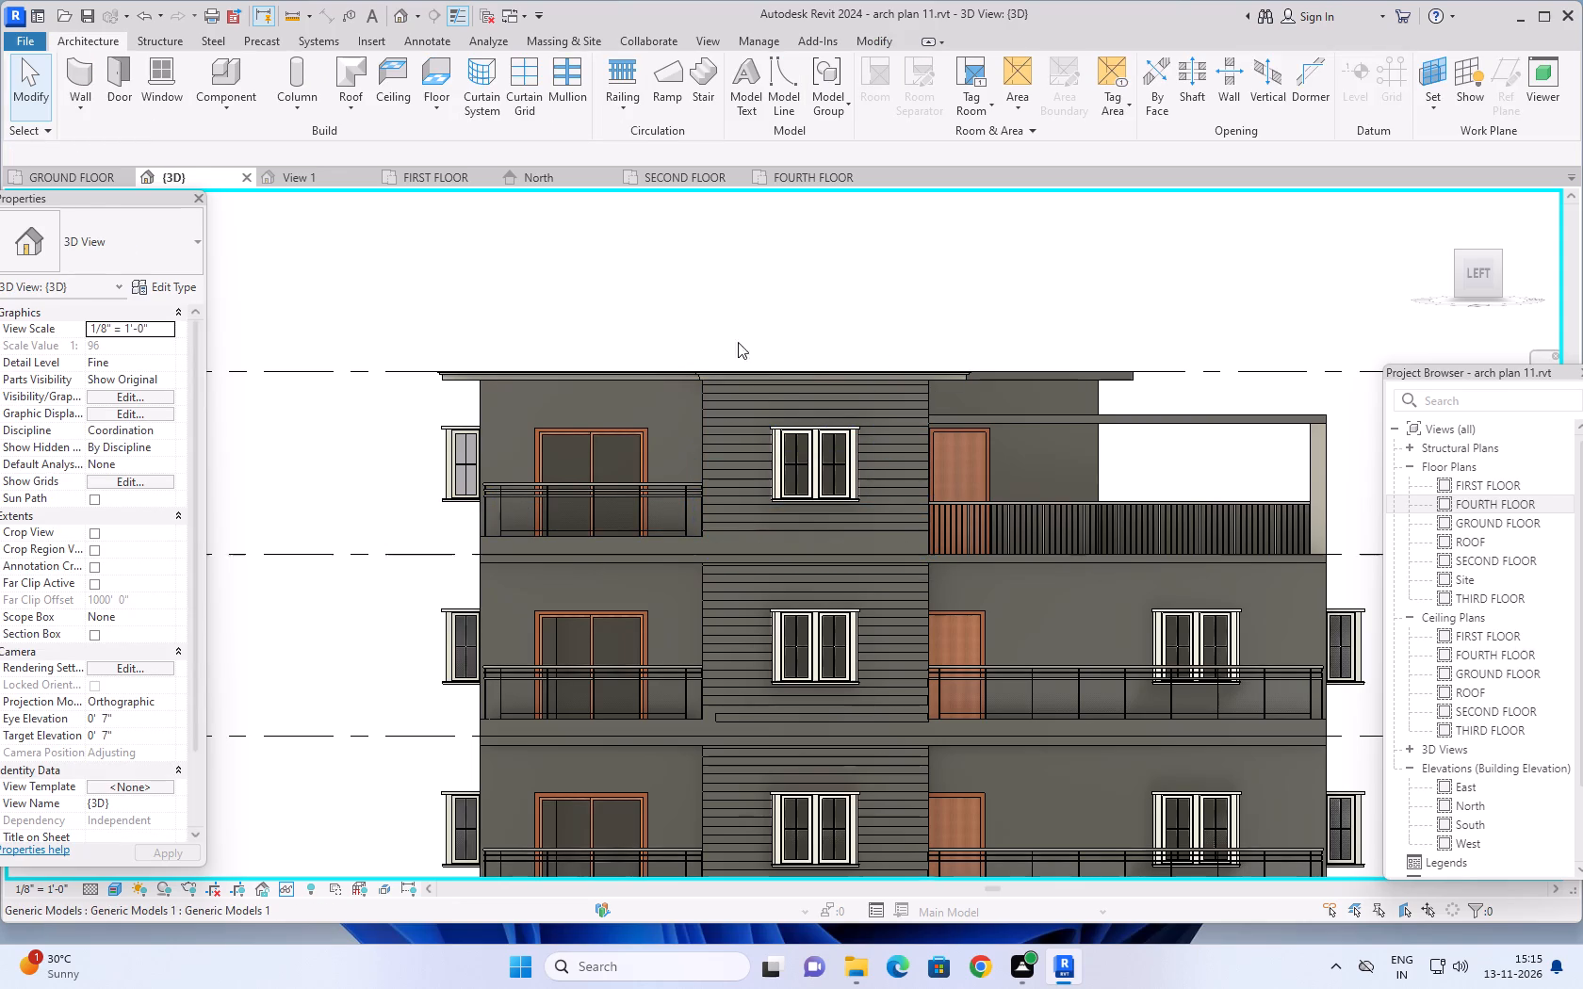
{"action": "scroll", "coordinate": [702, 316], "scroll_direction": "down", "scroll_amount": 1}
{"action": "middle_click_drag", "start_coordinate": [721, 313], "coordinate": [738, 268]}
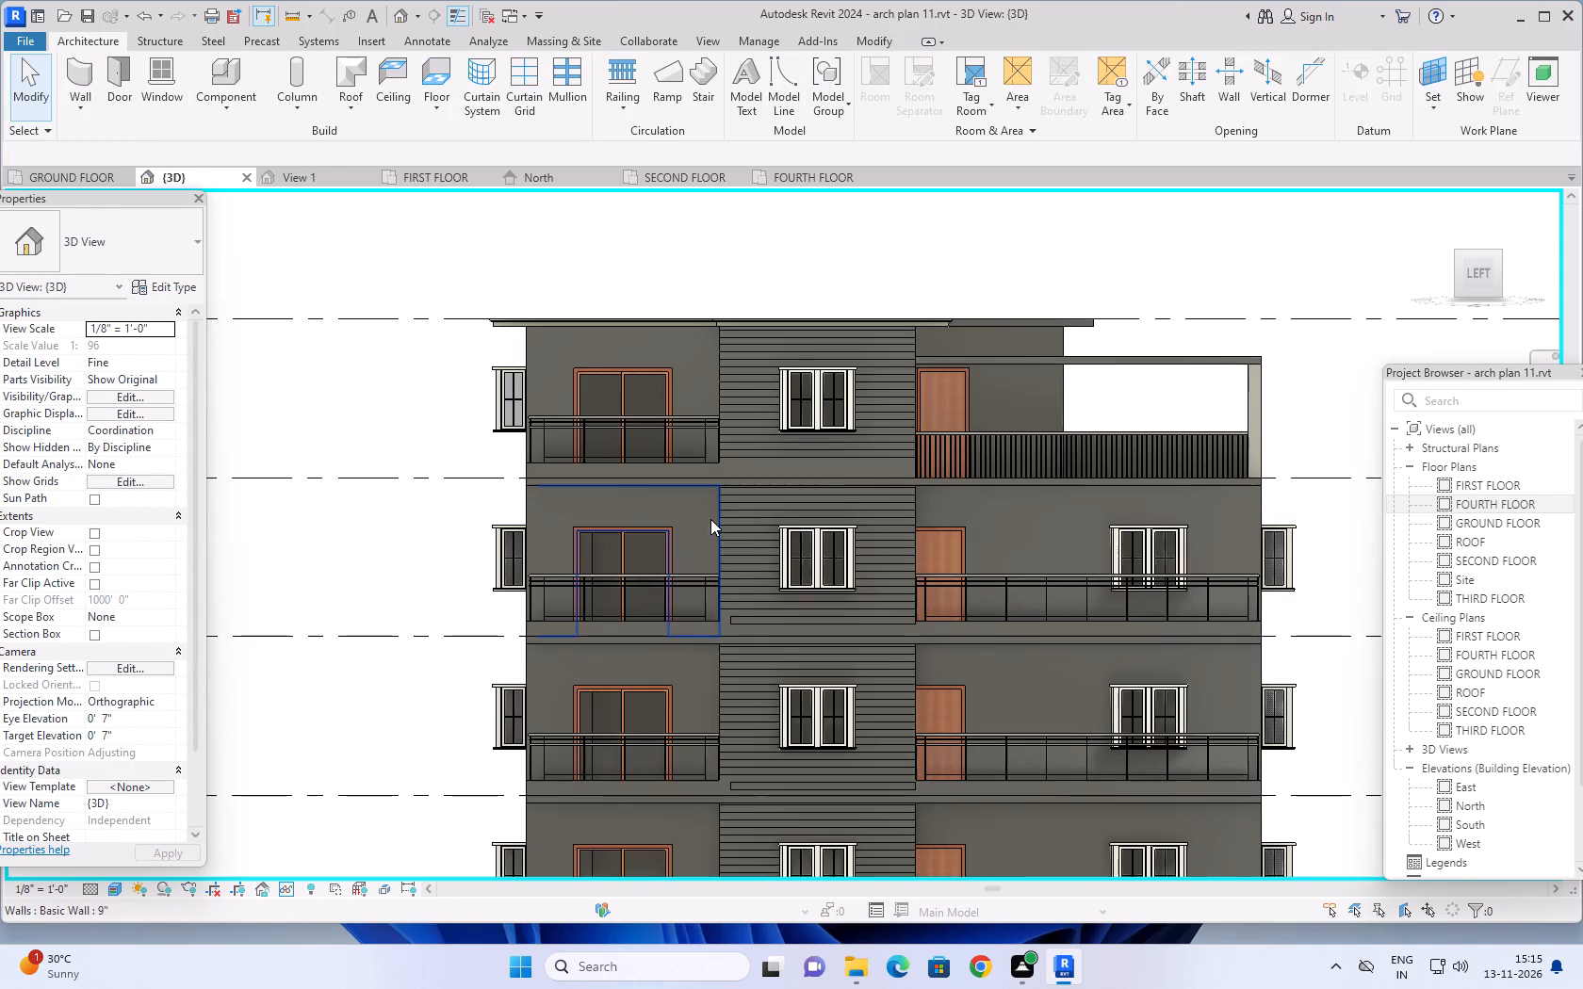
{"action": "scroll", "coordinate": [752, 637], "scroll_direction": "up", "scroll_amount": 3}
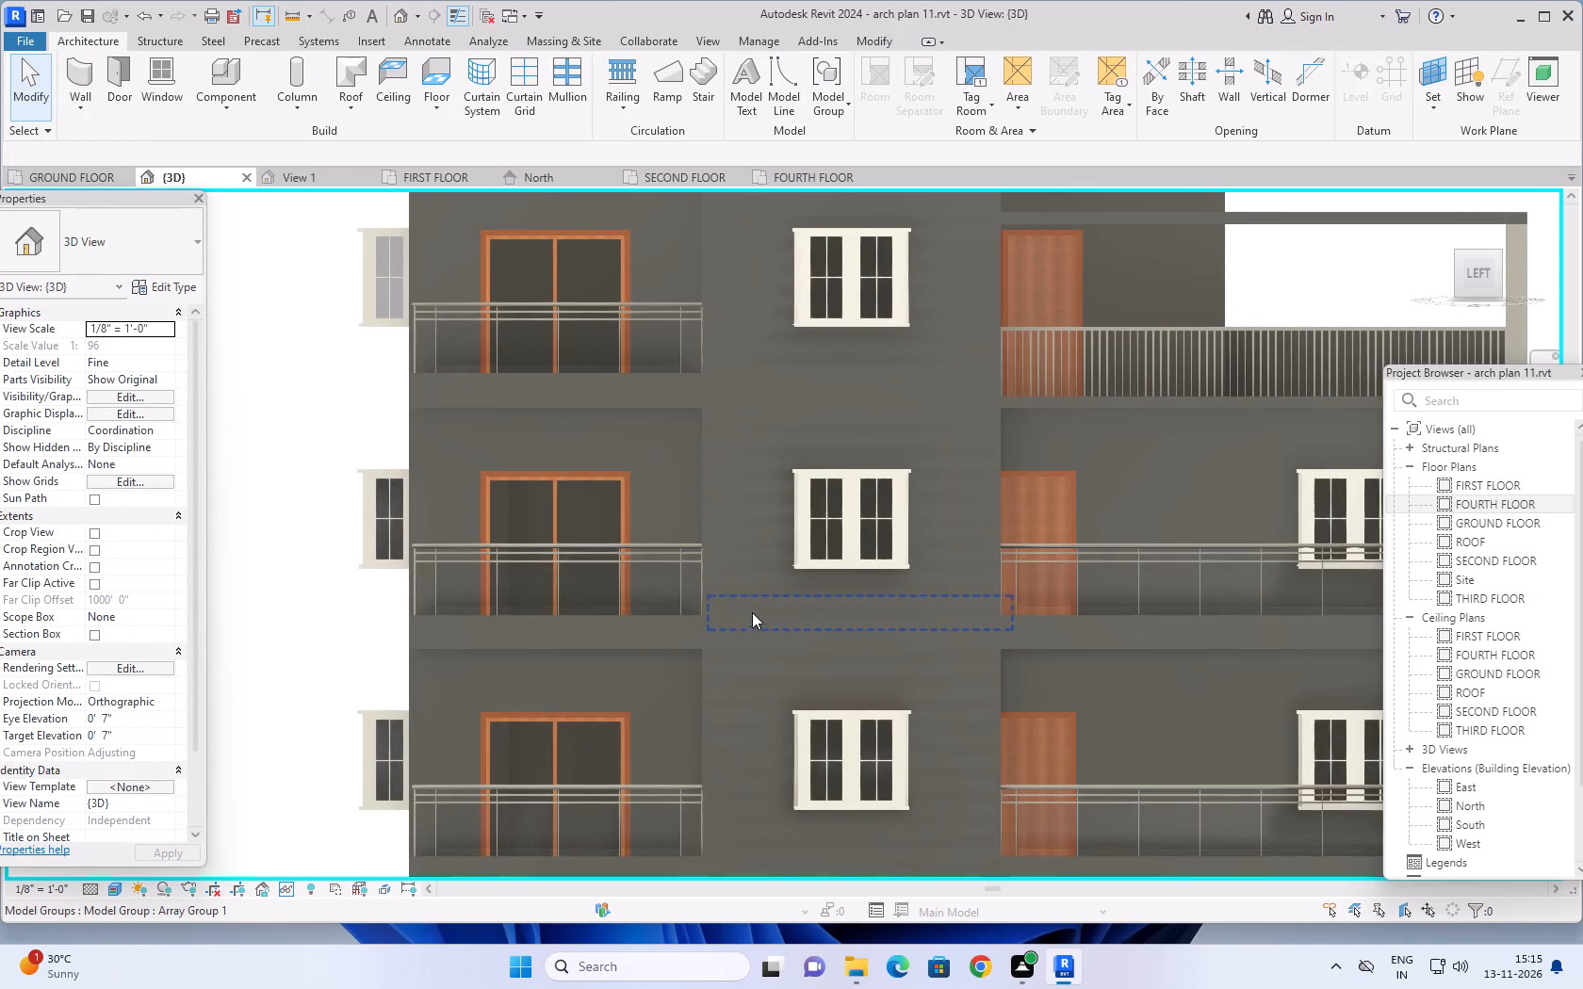
{"action": "left_click", "coordinate": [721, 616]}
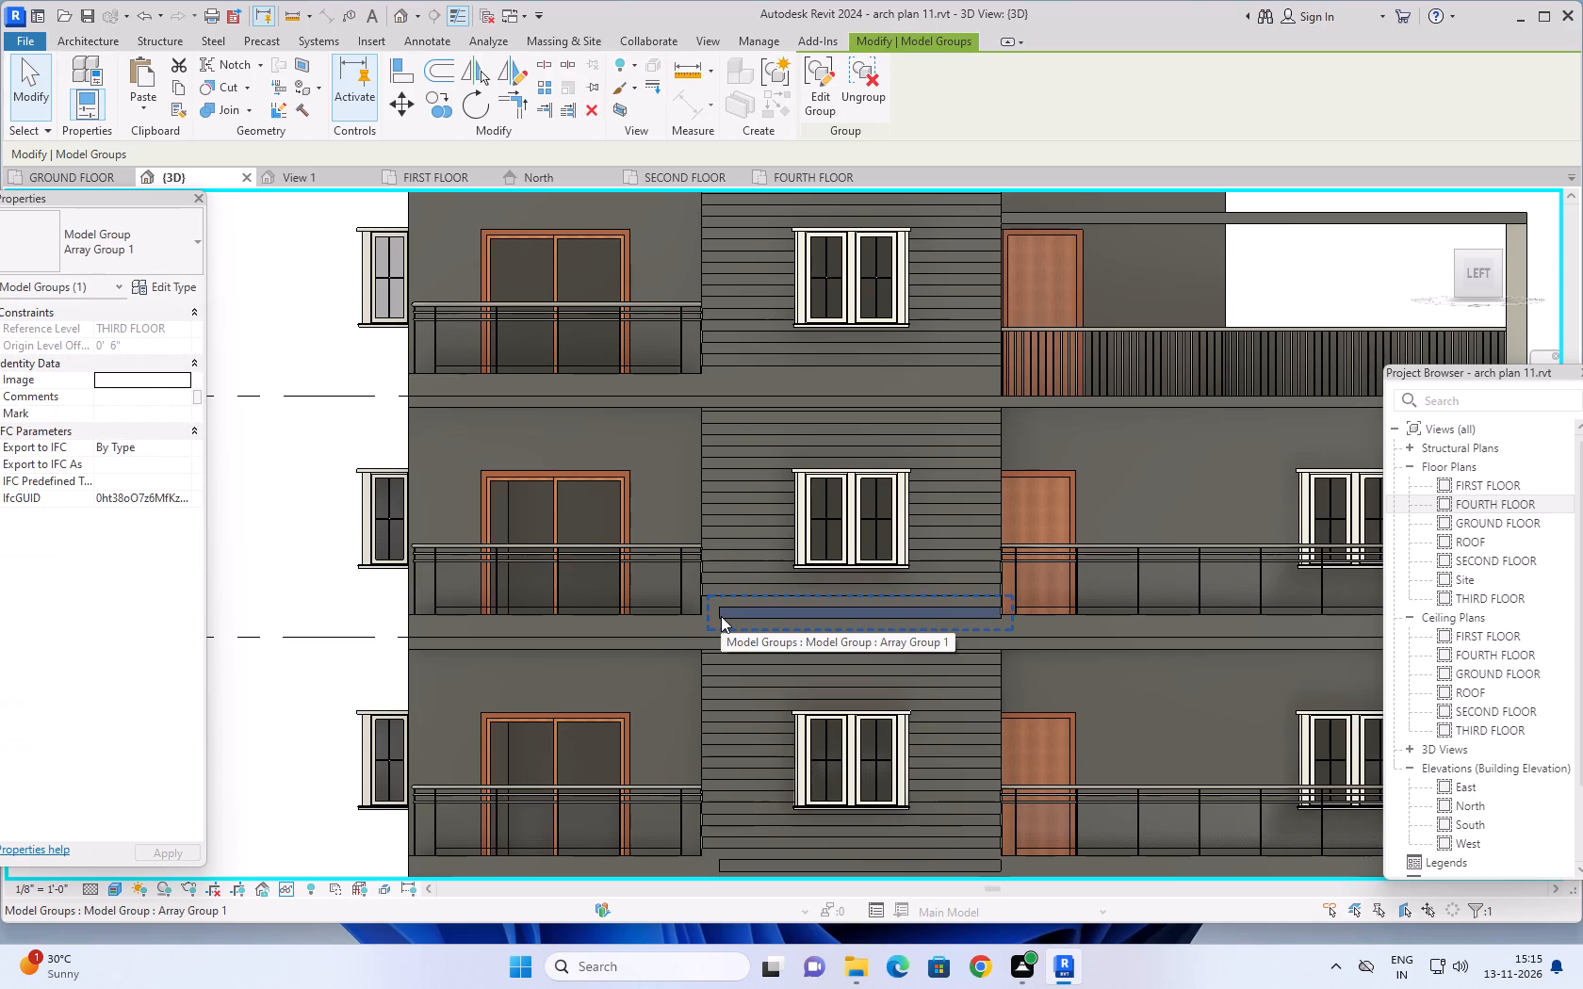
{"action": "key", "text": "Delete"}
{"action": "scroll", "coordinate": [637, 607], "scroll_direction": "down", "scroll_amount": 3}
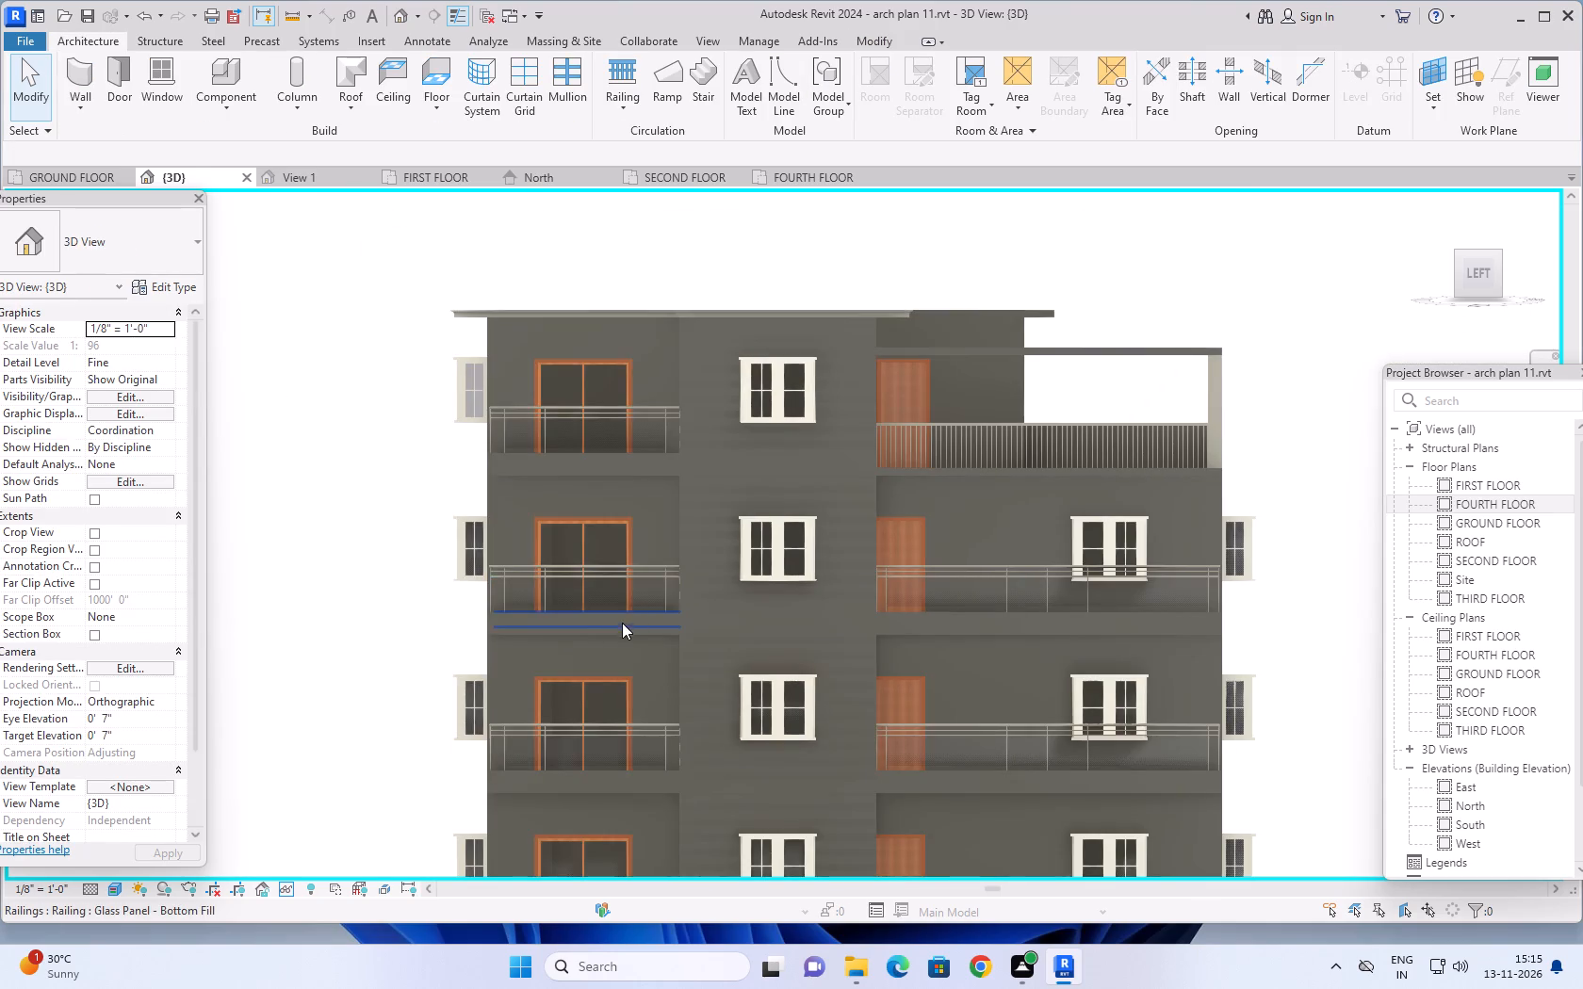
{"action": "middle_click_drag", "start_coordinate": [537, 624], "coordinate": [584, 372]}
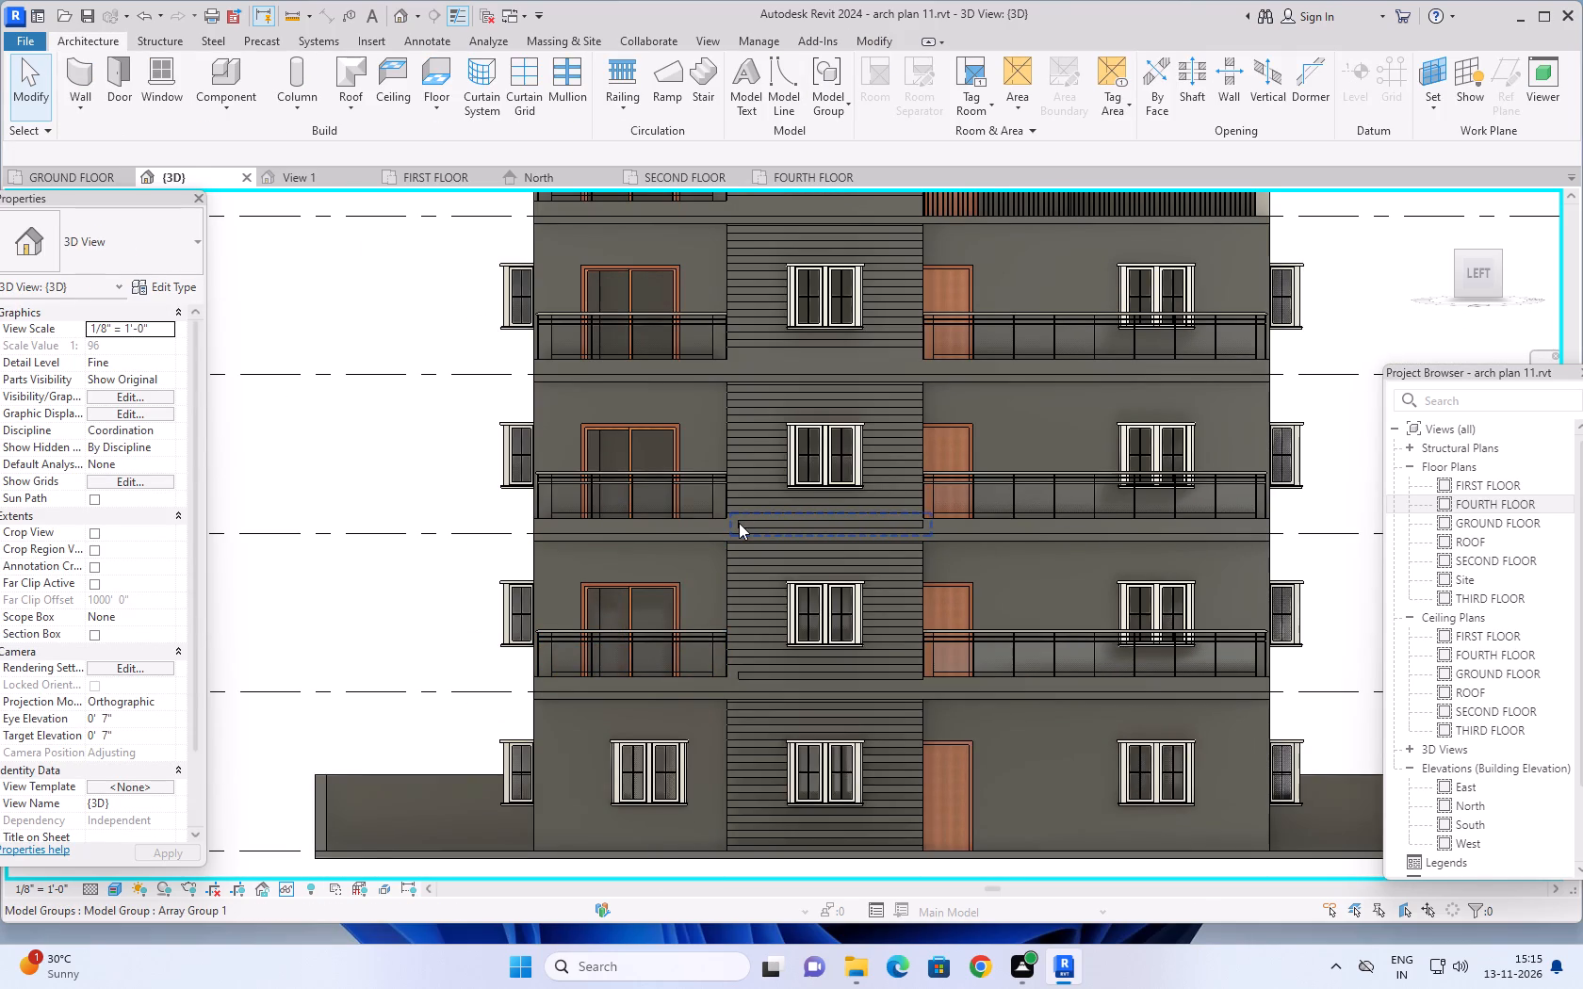
{"action": "left_click", "coordinate": [739, 523]}
{"action": "key", "text": "Delete"}
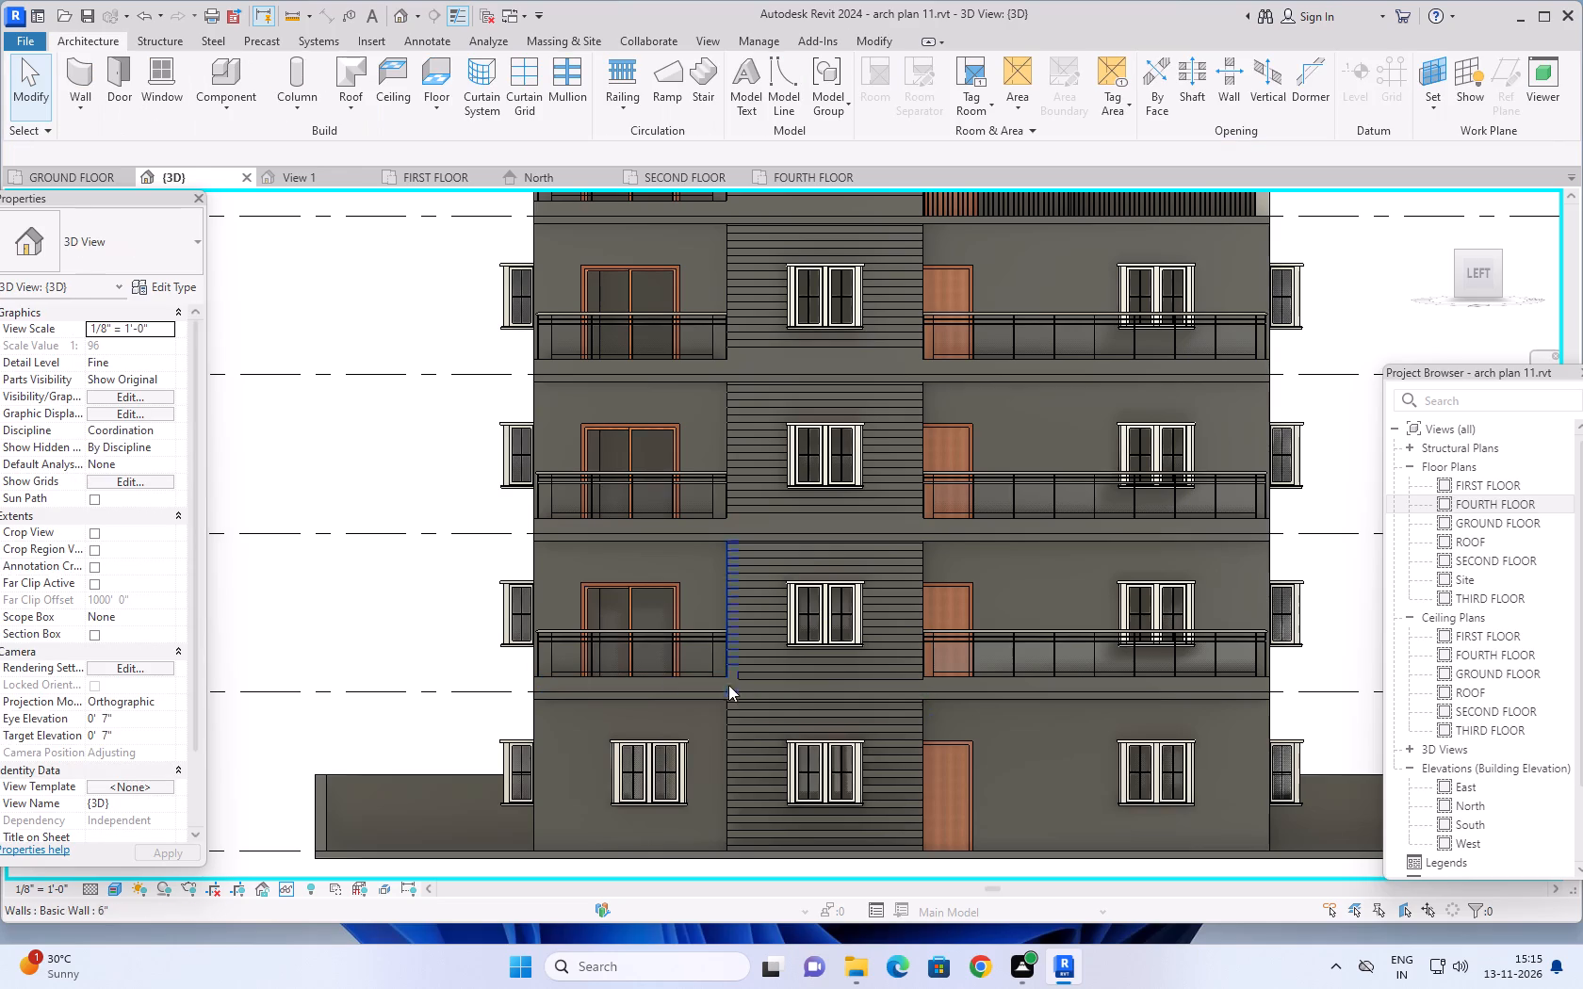
{"action": "left_click", "coordinate": [735, 671]}
{"action": "key", "text": "Delete"}
Copy the lowest reveal group below the first-floor window 1' straight down, towards the first-floor slab edge.
{"action": "scroll", "coordinate": [730, 674], "scroll_direction": "down", "scroll_amount": 2}
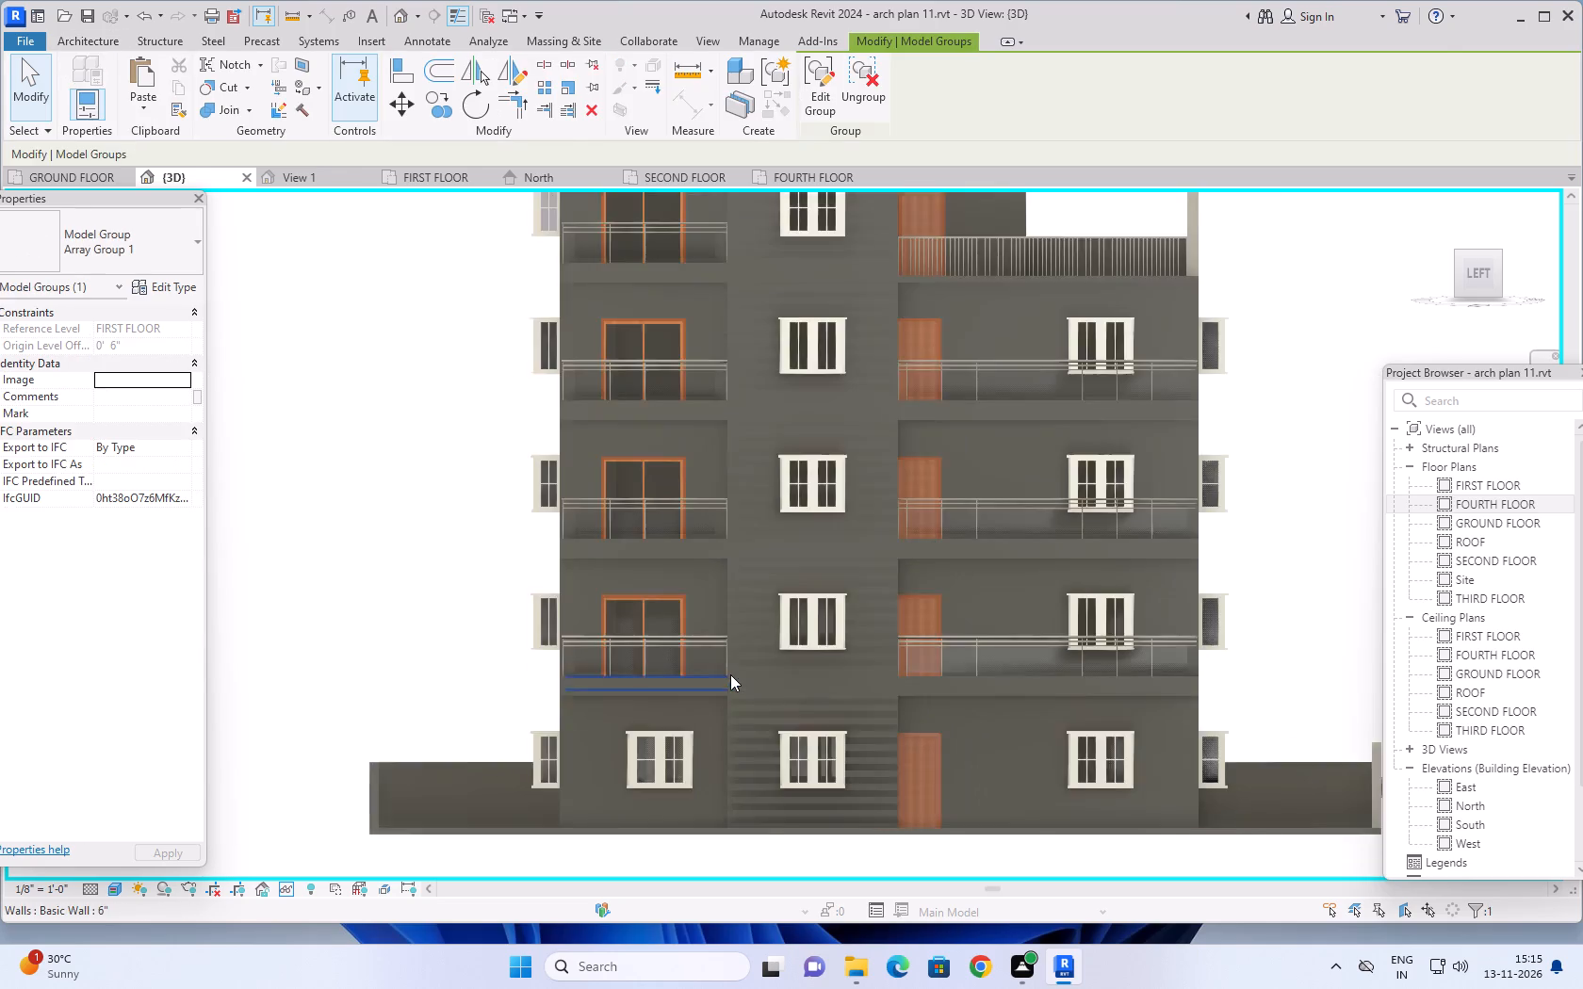
{"action": "scroll", "coordinate": [730, 674], "scroll_direction": "down", "scroll_amount": 1}
{"action": "scroll", "coordinate": [747, 797], "scroll_direction": "up", "scroll_amount": 7}
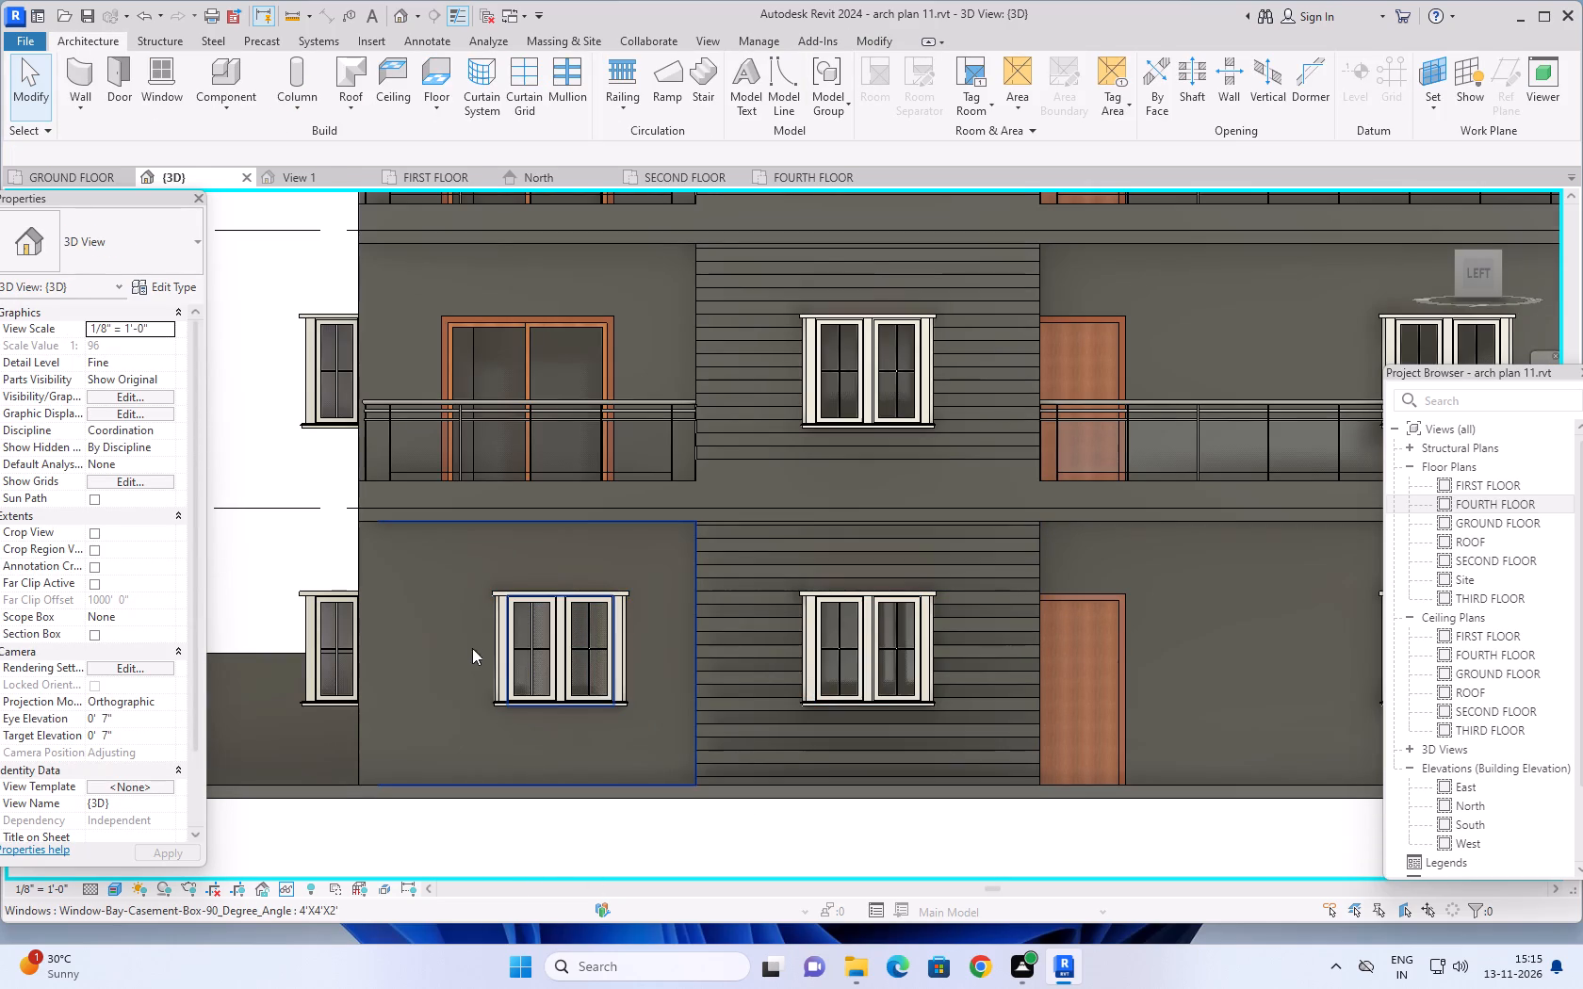
{"action": "scroll", "coordinate": [521, 625], "scroll_direction": "down", "scroll_amount": 2}
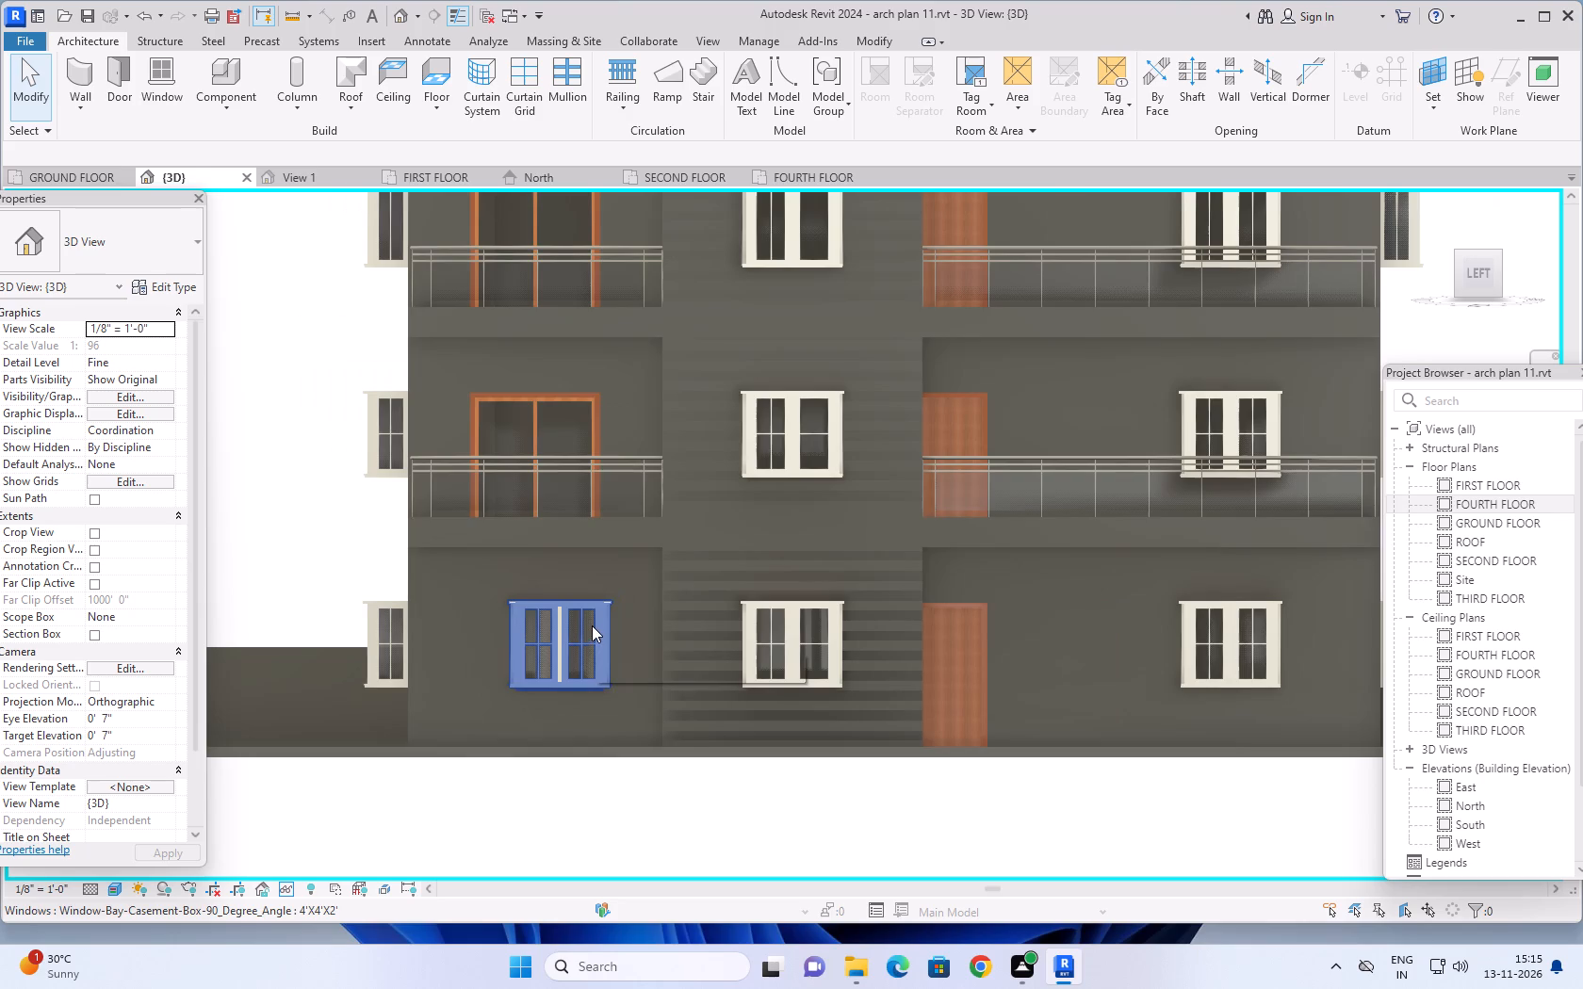
{"action": "scroll", "coordinate": [843, 509], "scroll_direction": "up", "scroll_amount": 4}
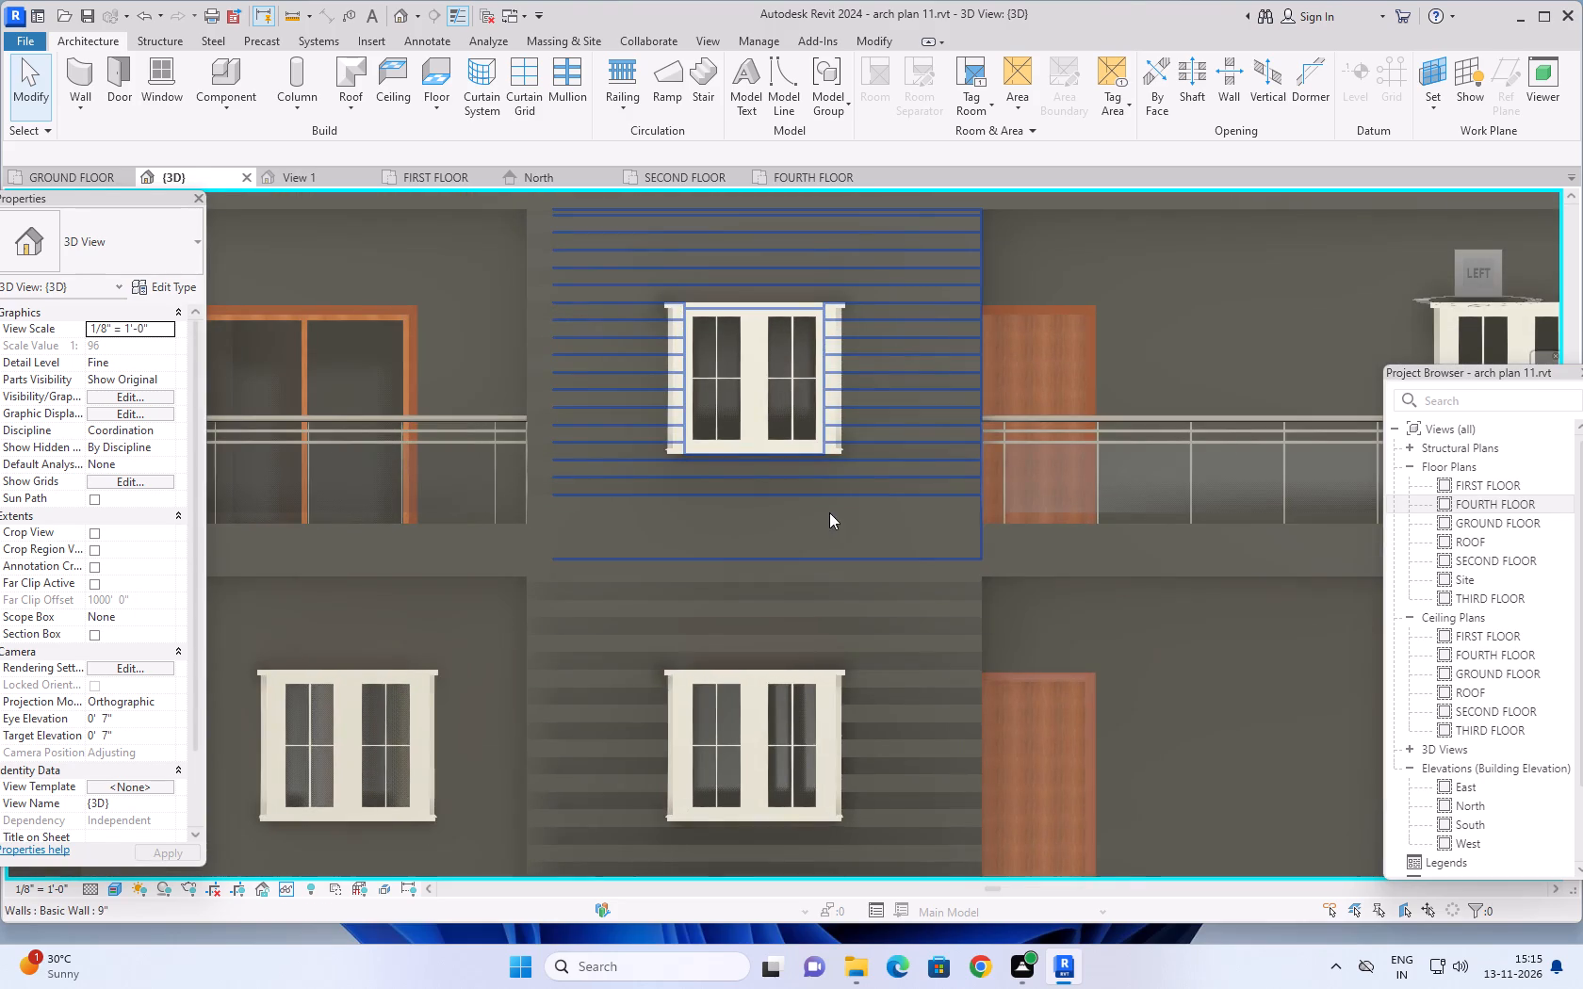
{"action": "key", "text": "Escape"}
{"action": "key", "text": "Escape"}
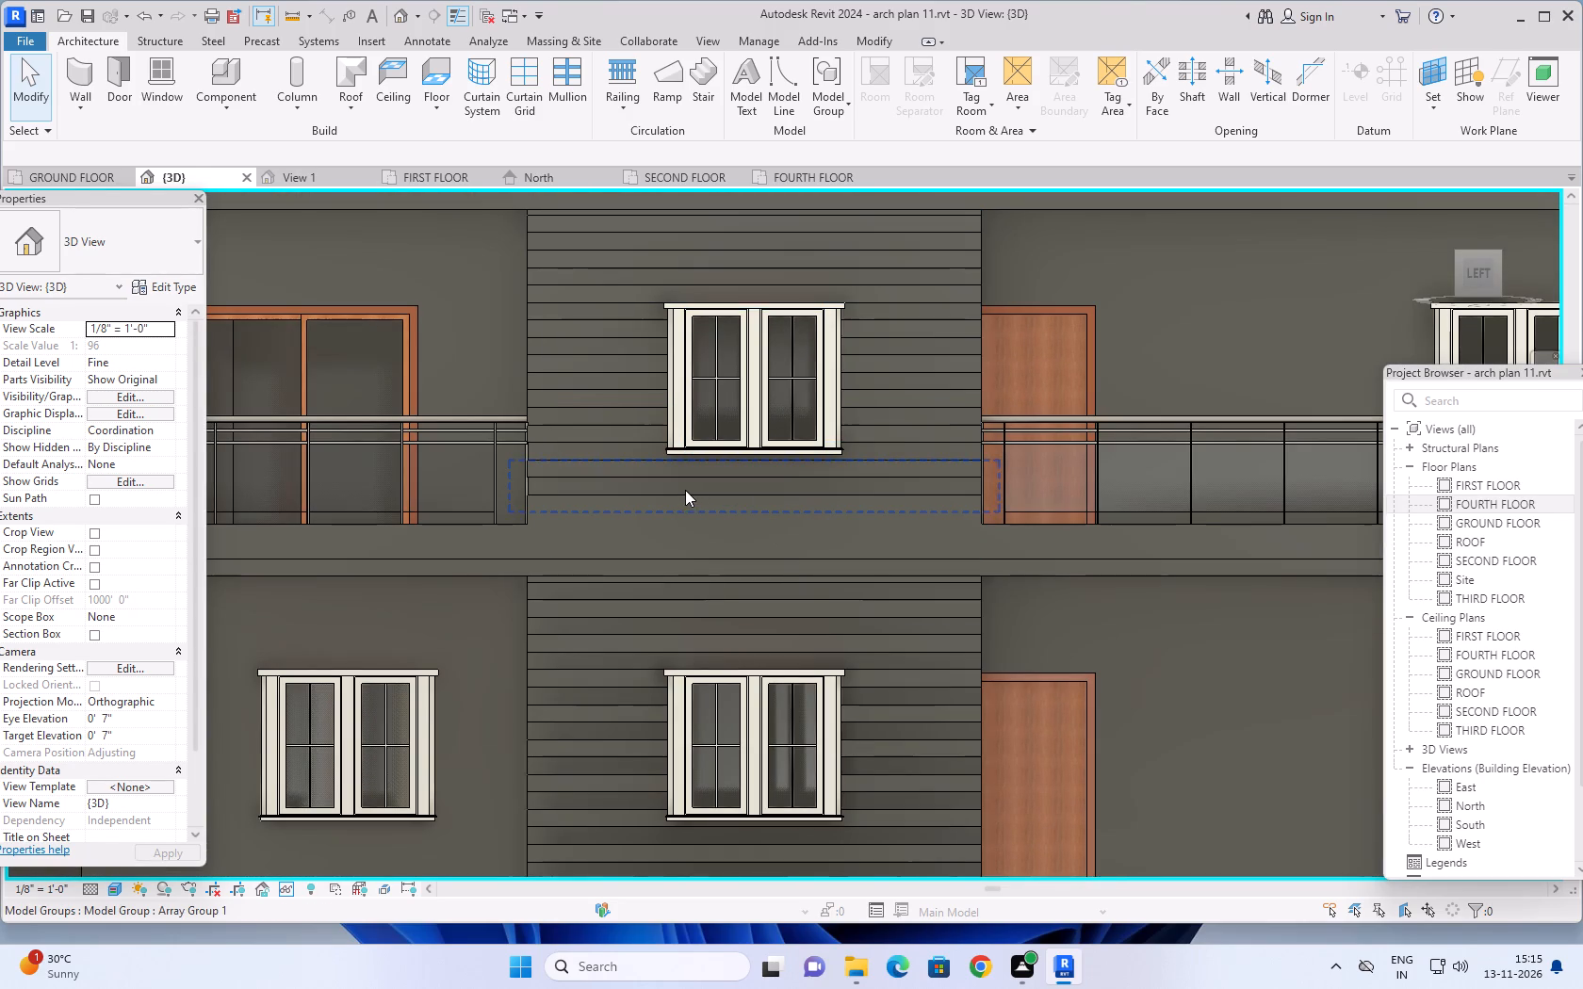
{"action": "left_click", "coordinate": [685, 490]}
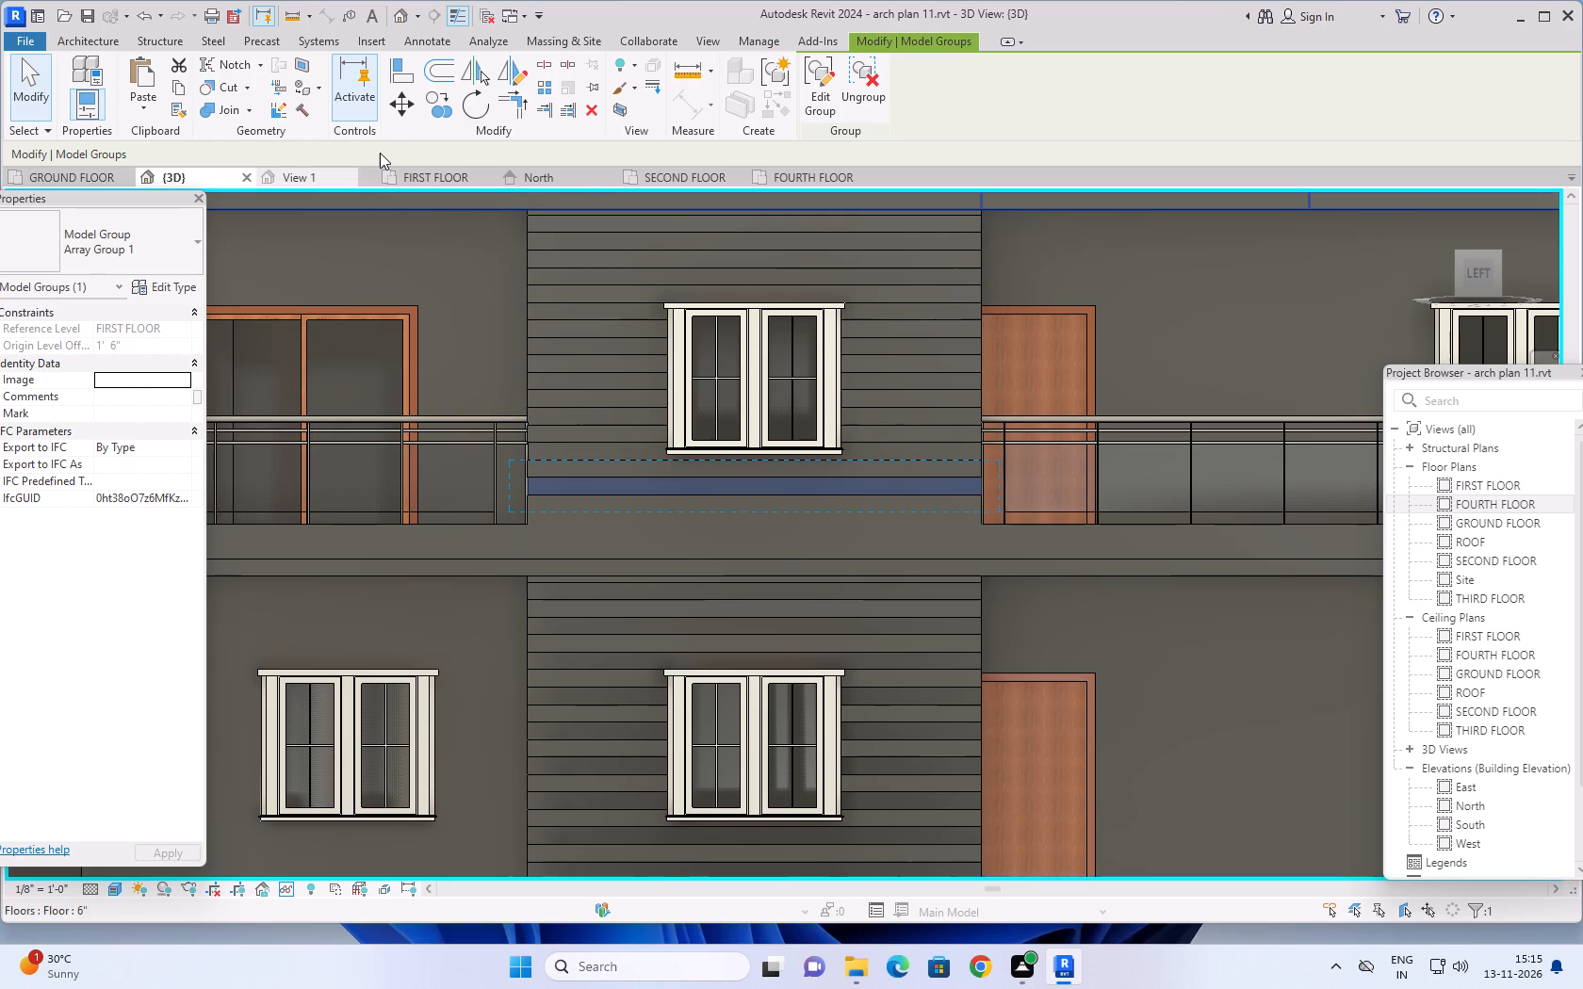
{"action": "left_click", "coordinate": [443, 103]}
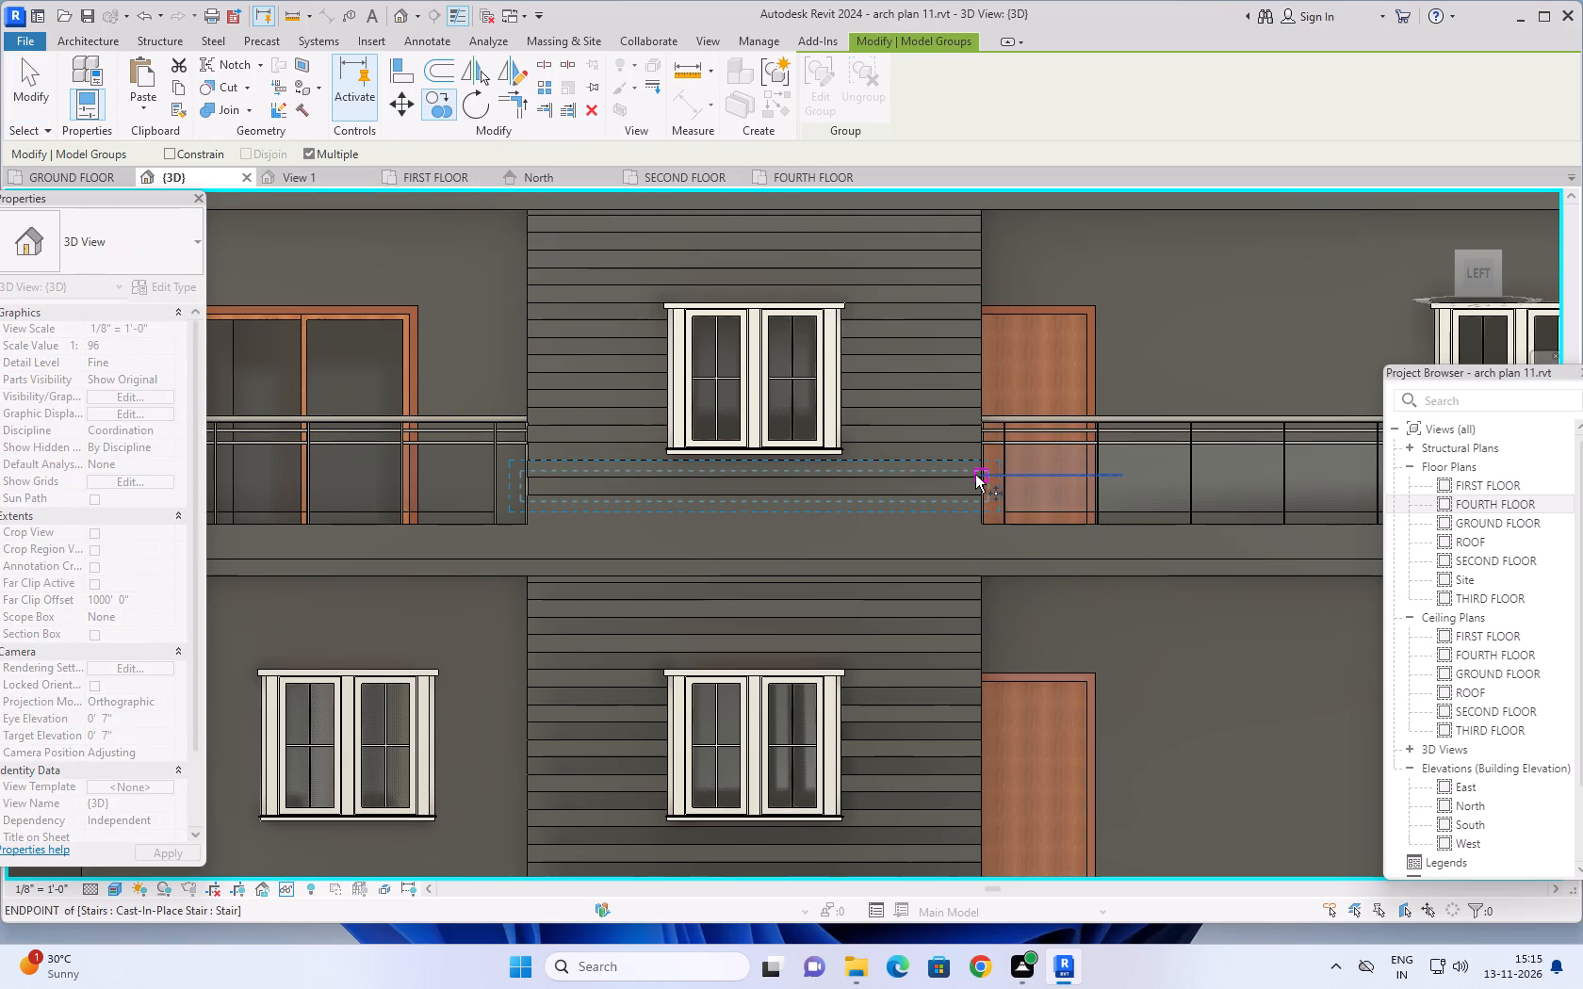
{"action": "left_click", "coordinate": [978, 475]}
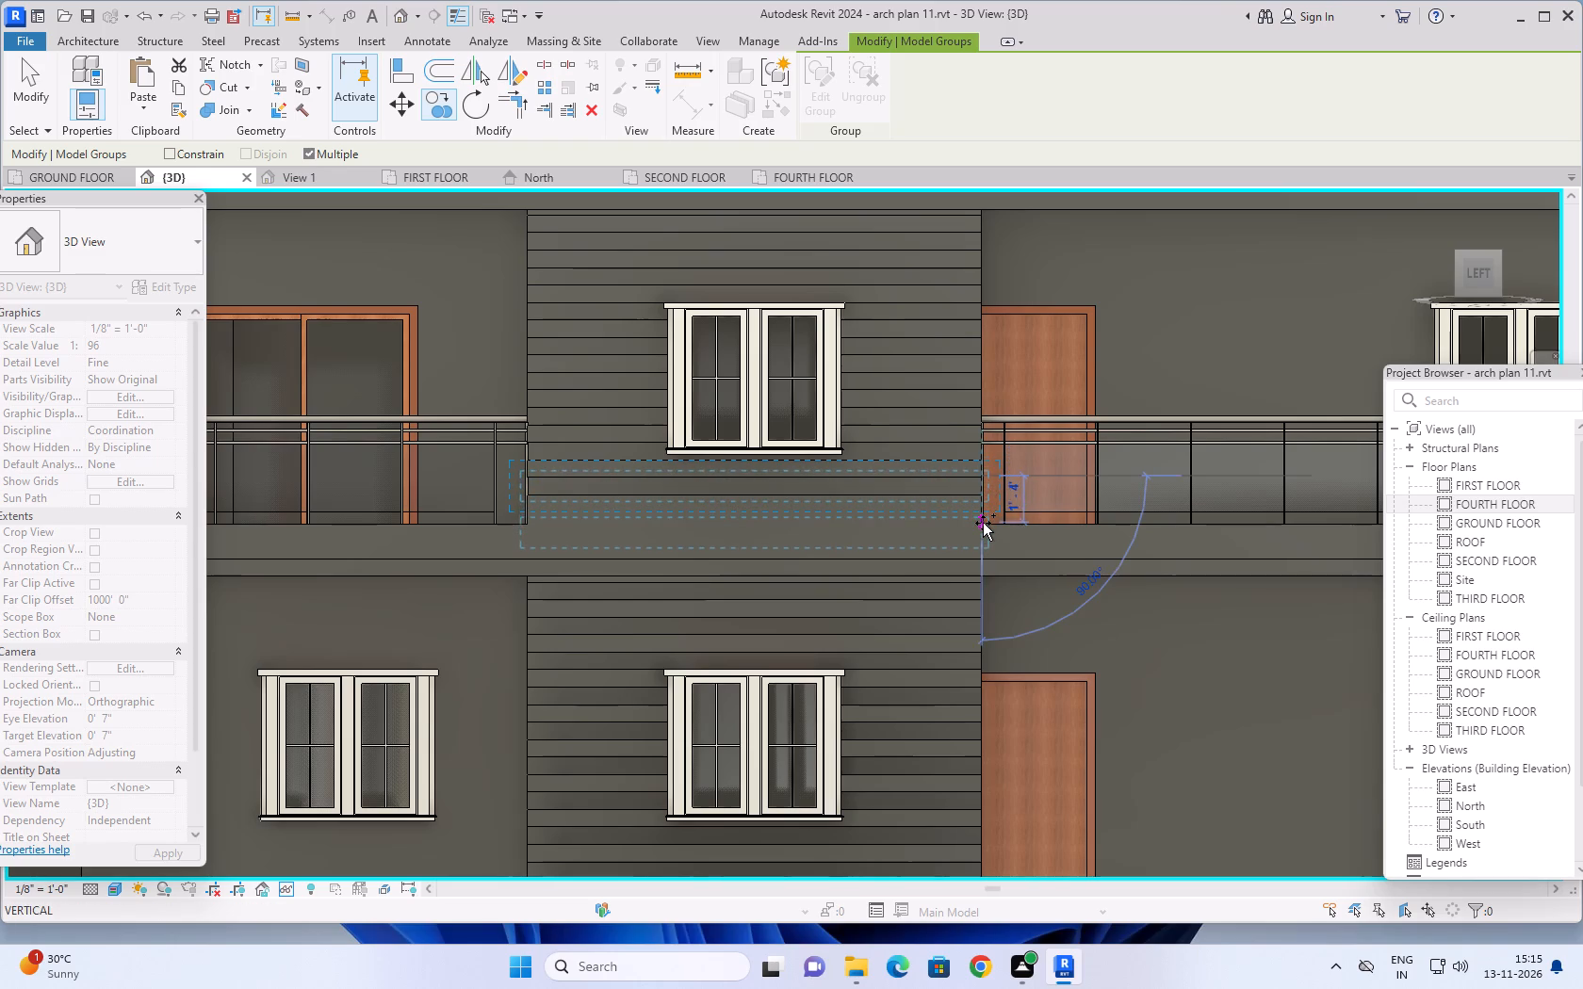
{"action": "scroll", "coordinate": [983, 525], "scroll_direction": "up", "scroll_amount": 5}
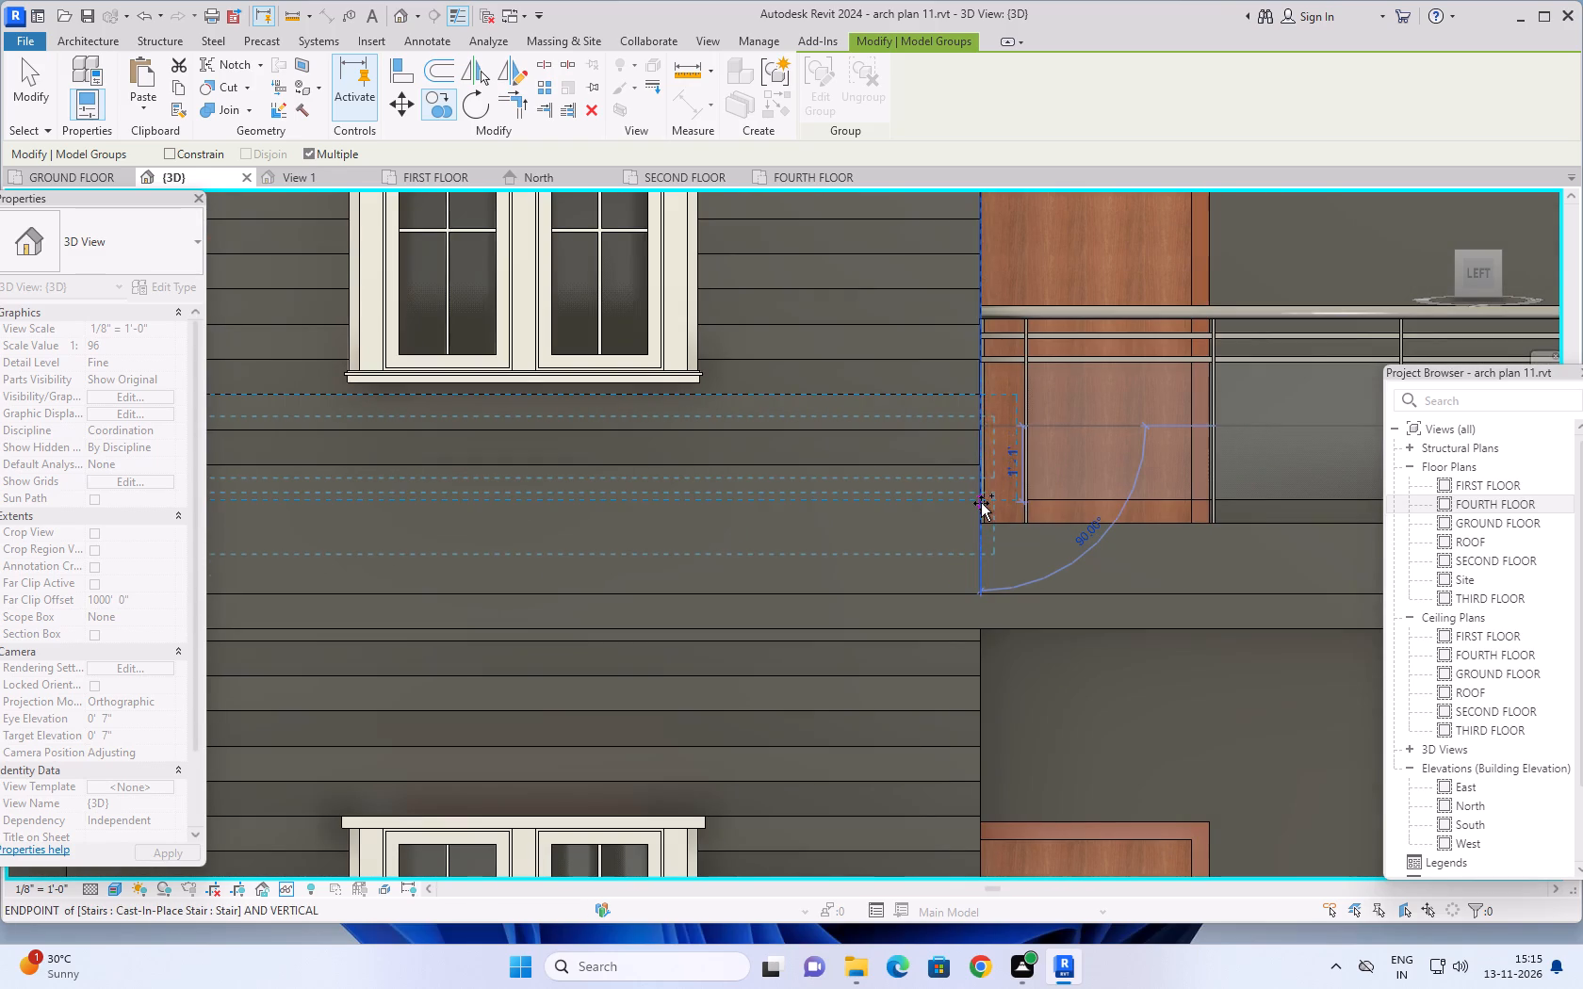
{"action": "left_click", "coordinate": [981, 497]}
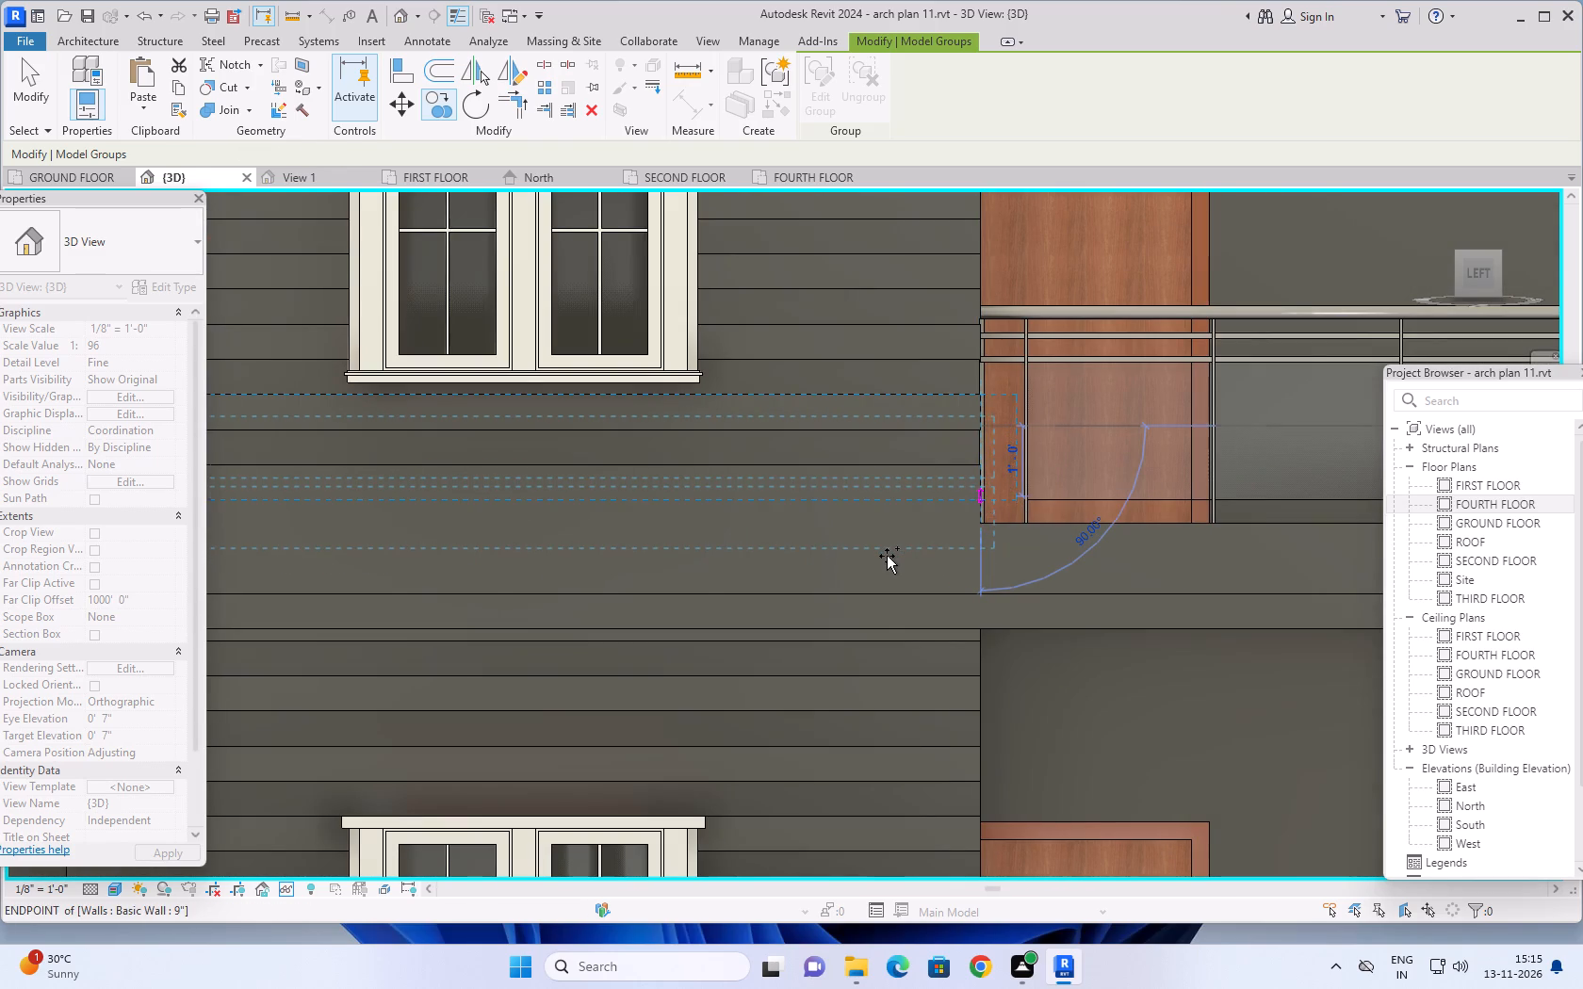
{"action": "scroll", "coordinate": [887, 556], "scroll_direction": "down", "scroll_amount": 5}
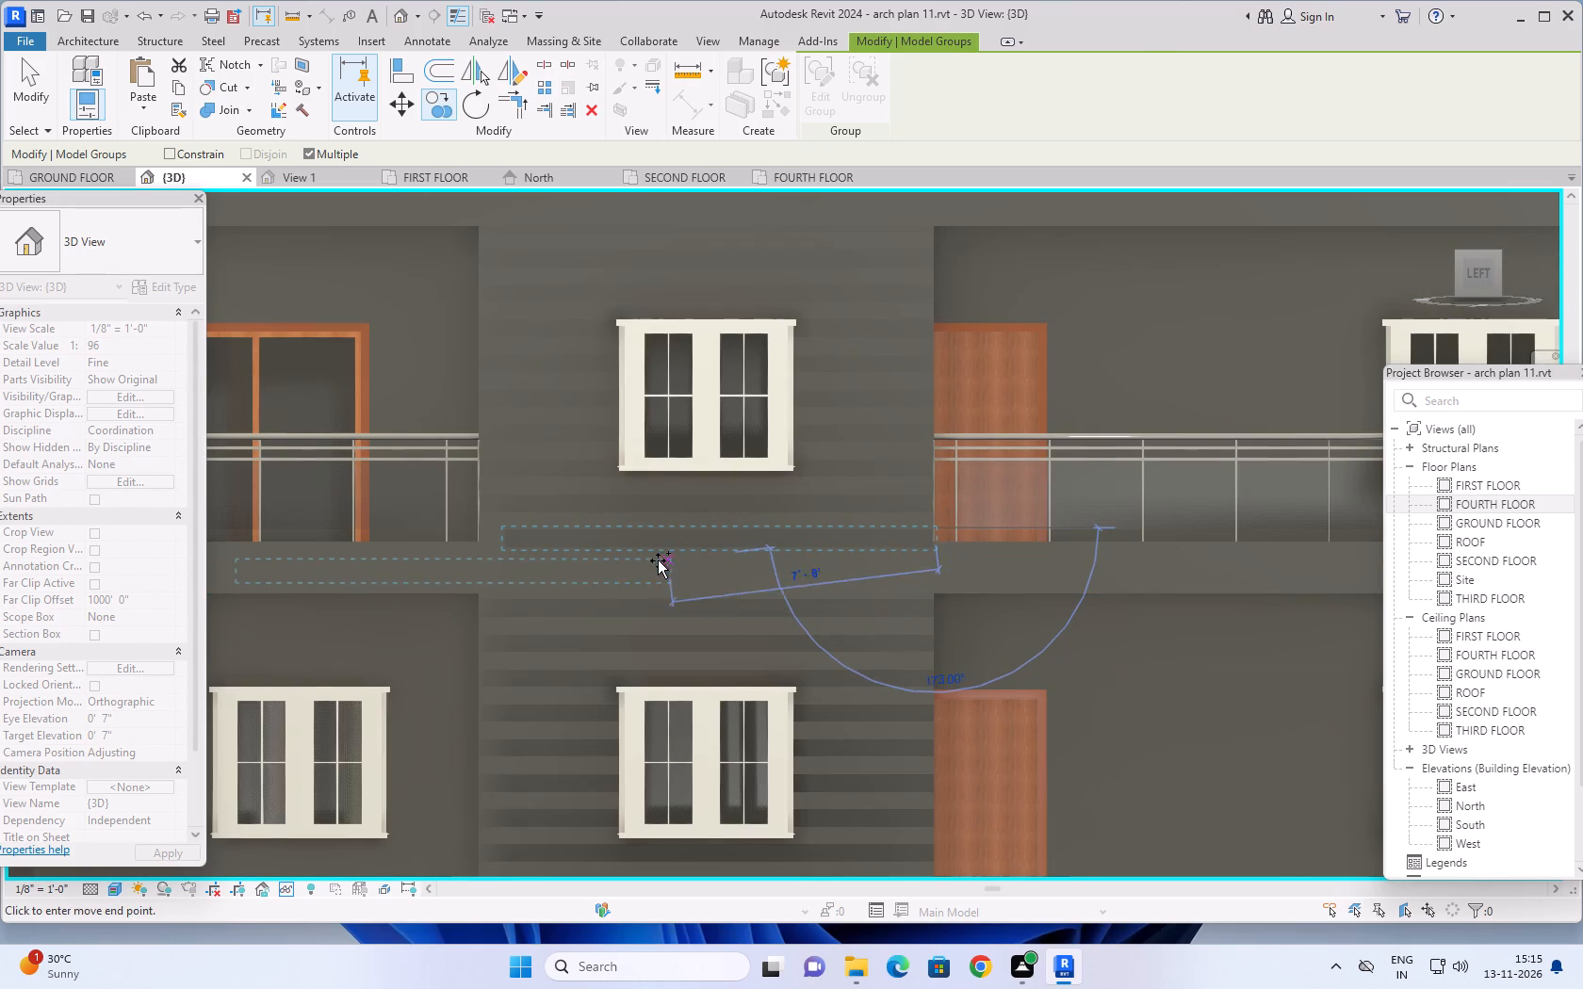
{"action": "key", "text": "Escape"}
{"action": "scroll", "coordinate": [618, 546], "scroll_direction": "down", "scroll_amount": 1}
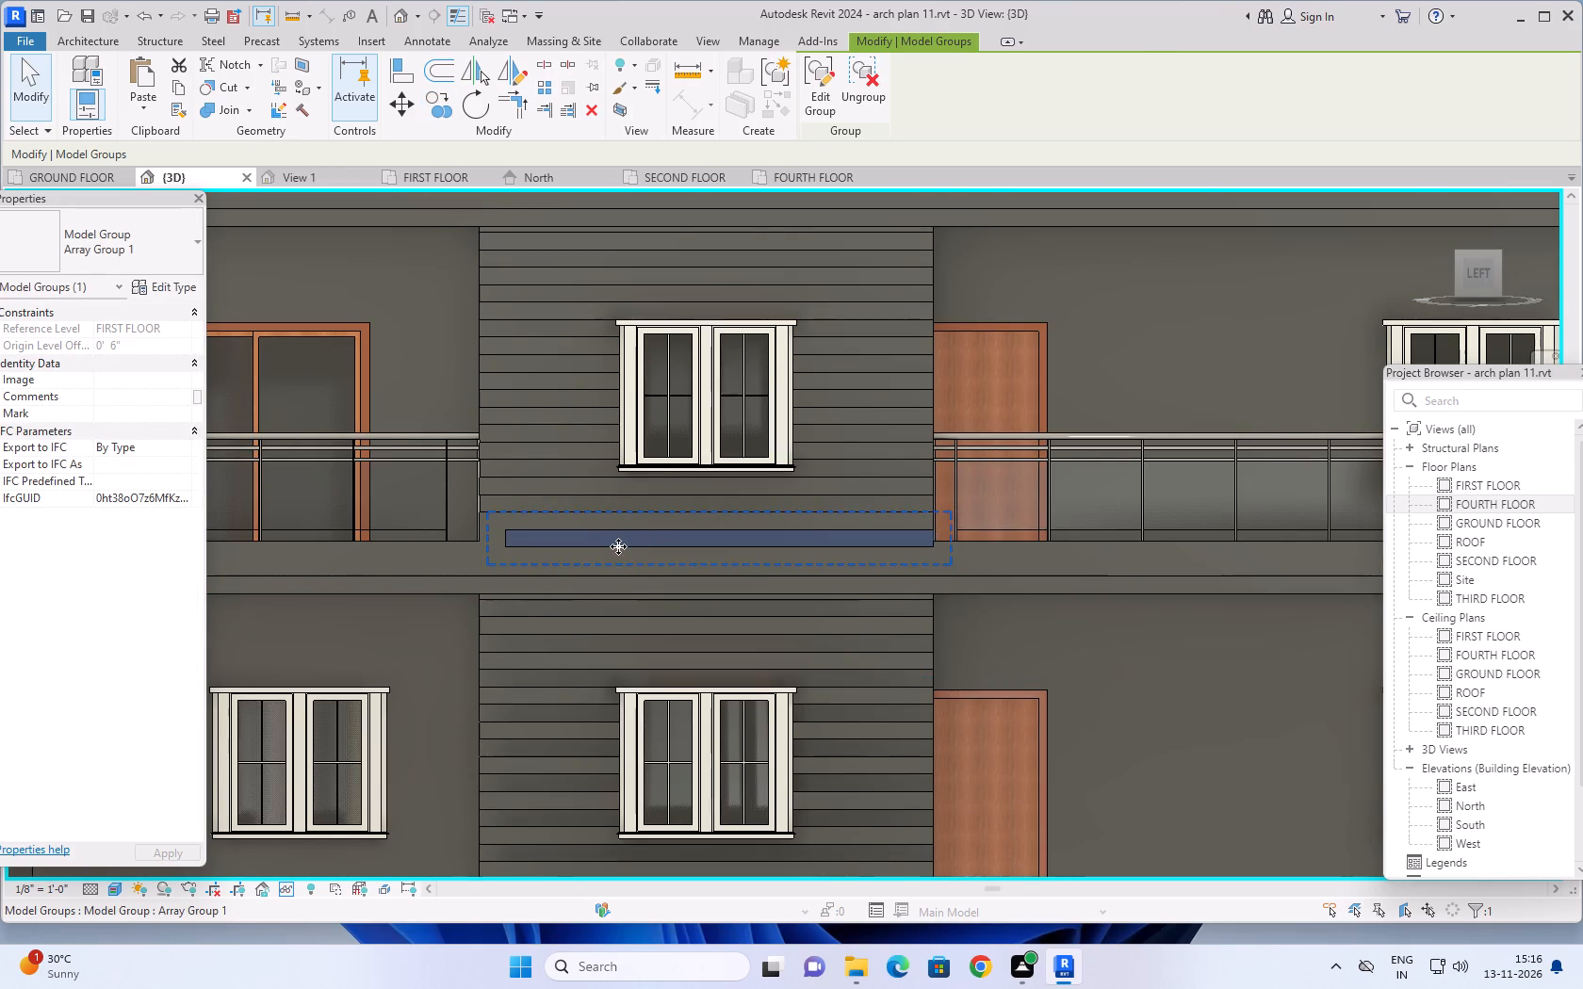
{"action": "scroll", "coordinate": [618, 546], "scroll_direction": "down", "scroll_amount": 1}
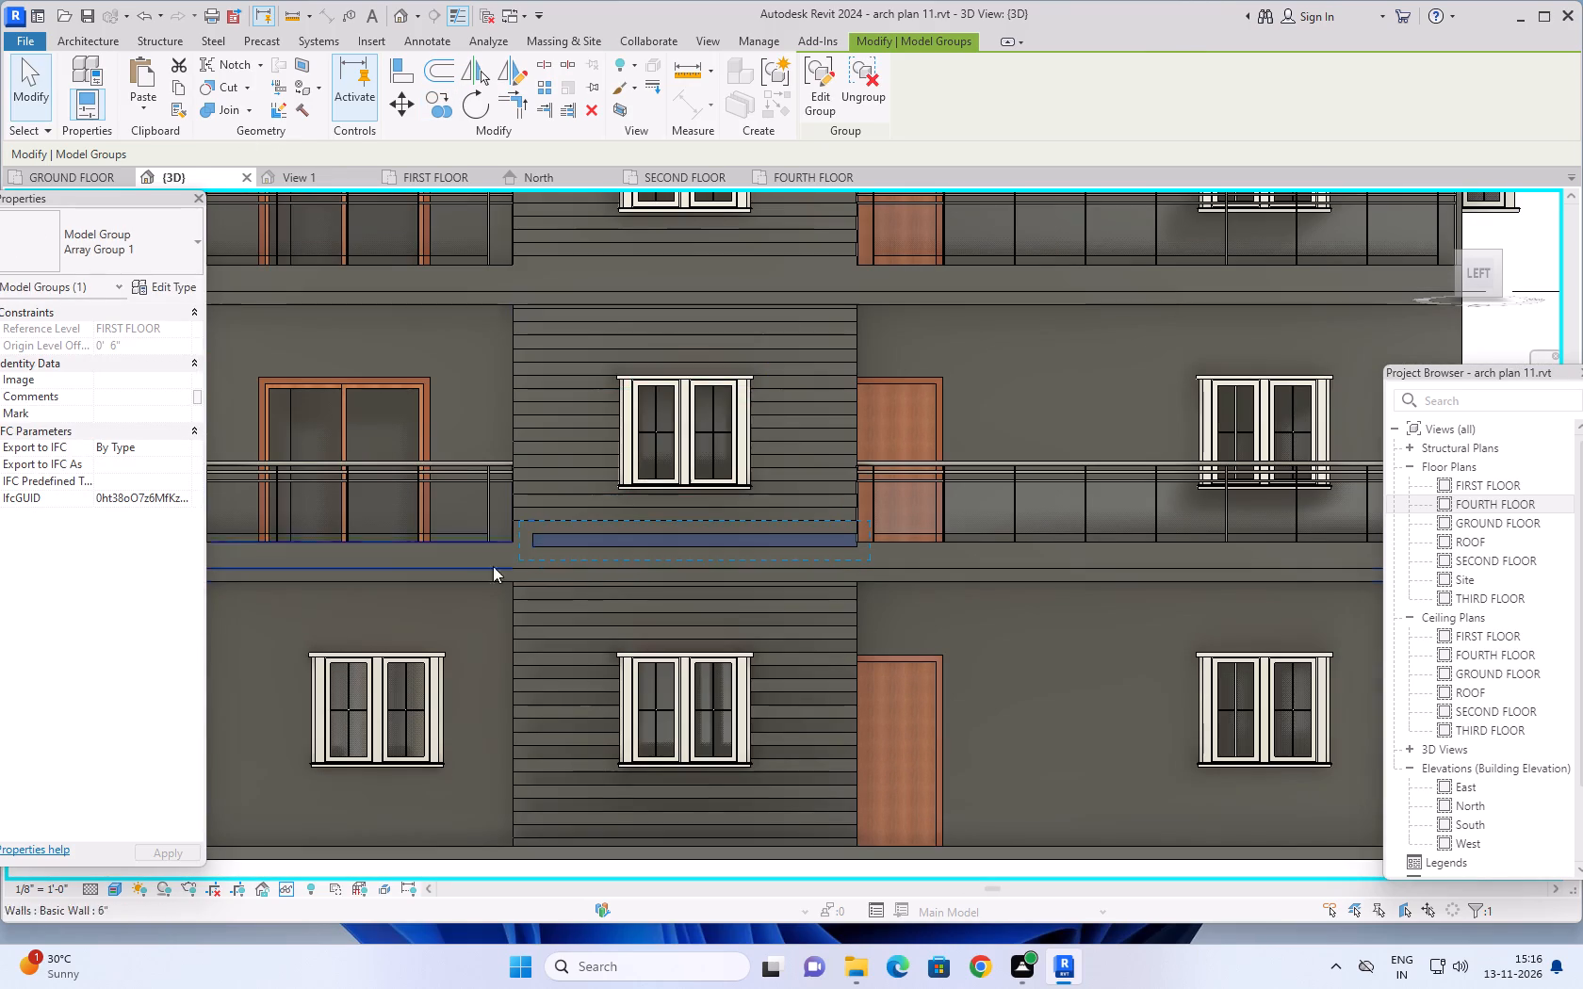
{"action": "key", "text": "Escape"}
Delete the shortened reveal group copied below the first-floor window, just above the first-floor slab.
{"action": "middle_click_drag", "start_coordinate": [489, 551], "coordinate": [840, 592]}
{"action": "scroll", "coordinate": [926, 569], "scroll_direction": "up", "scroll_amount": 5}
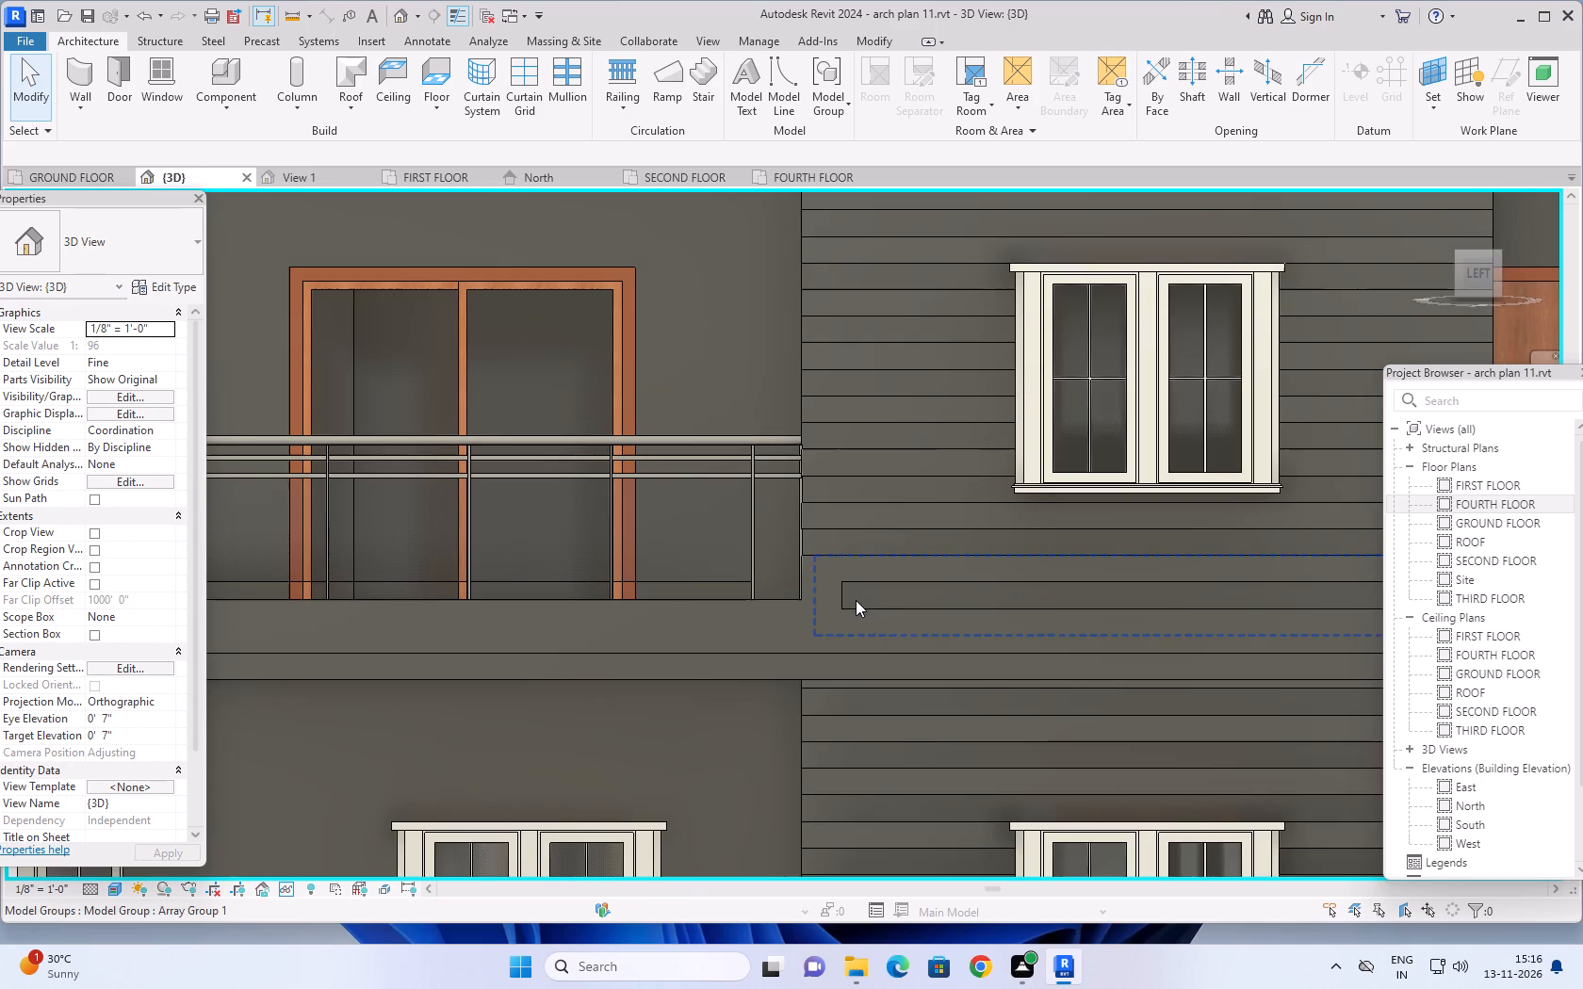
{"action": "left_click", "coordinate": [856, 600]}
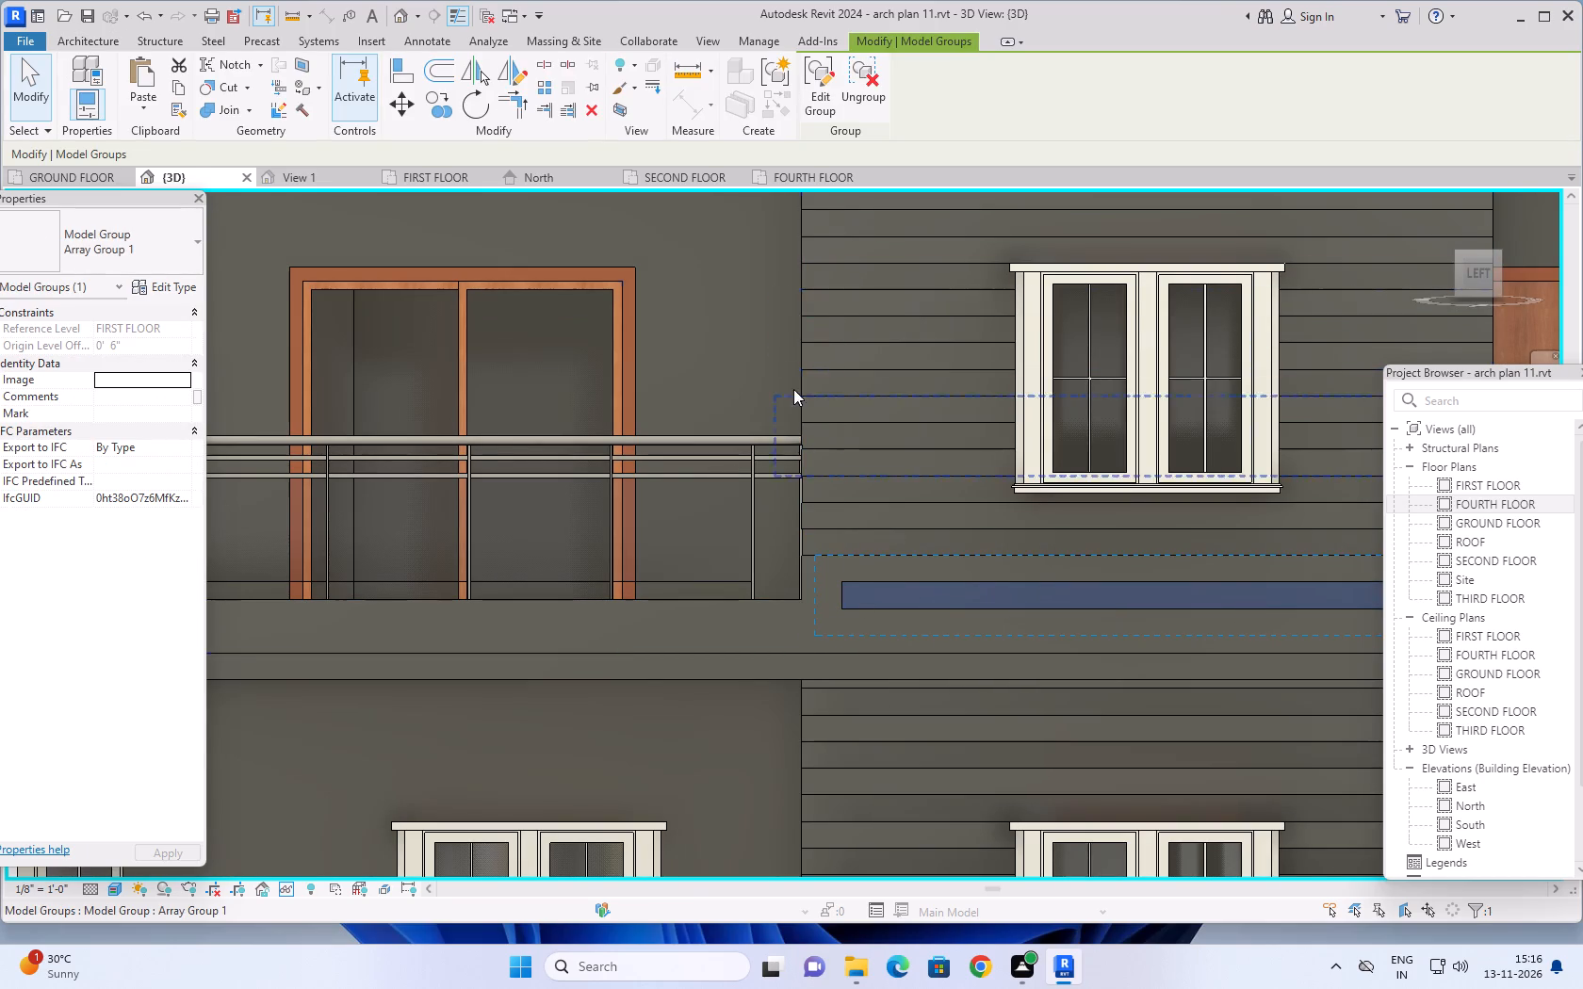
{"action": "scroll", "coordinate": [842, 615], "scroll_direction": "down", "scroll_amount": 3}
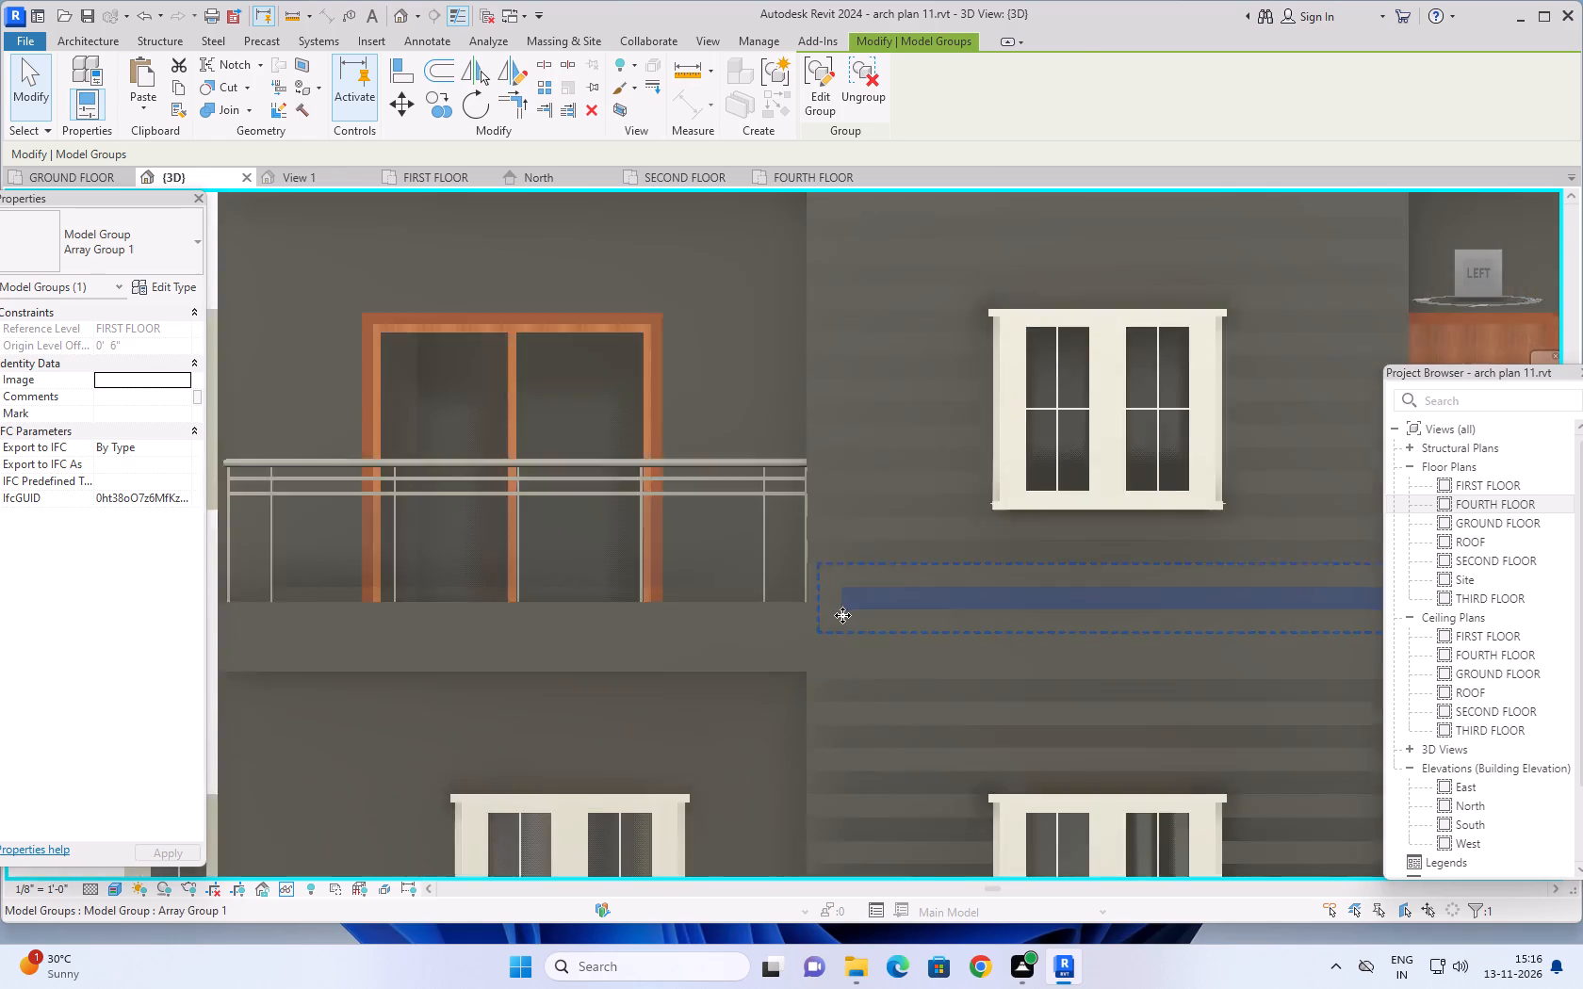
{"action": "scroll", "coordinate": [842, 607], "scroll_direction": "down", "scroll_amount": 4}
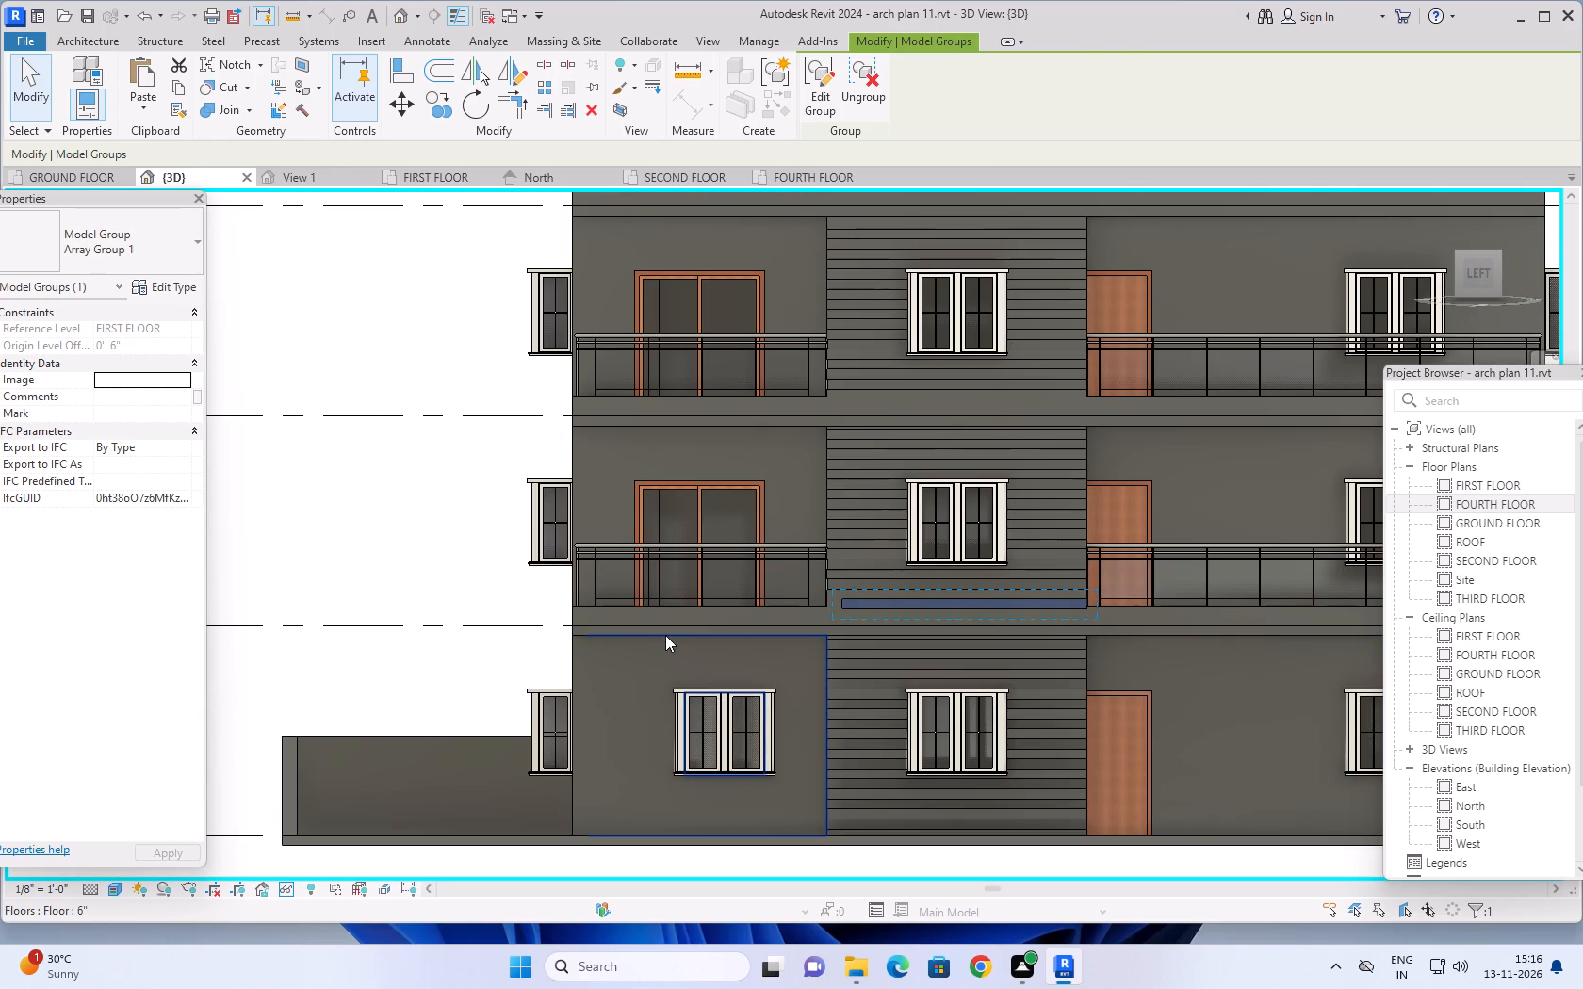
{"action": "scroll", "coordinate": [668, 635], "scroll_direction": "down", "scroll_amount": 4}
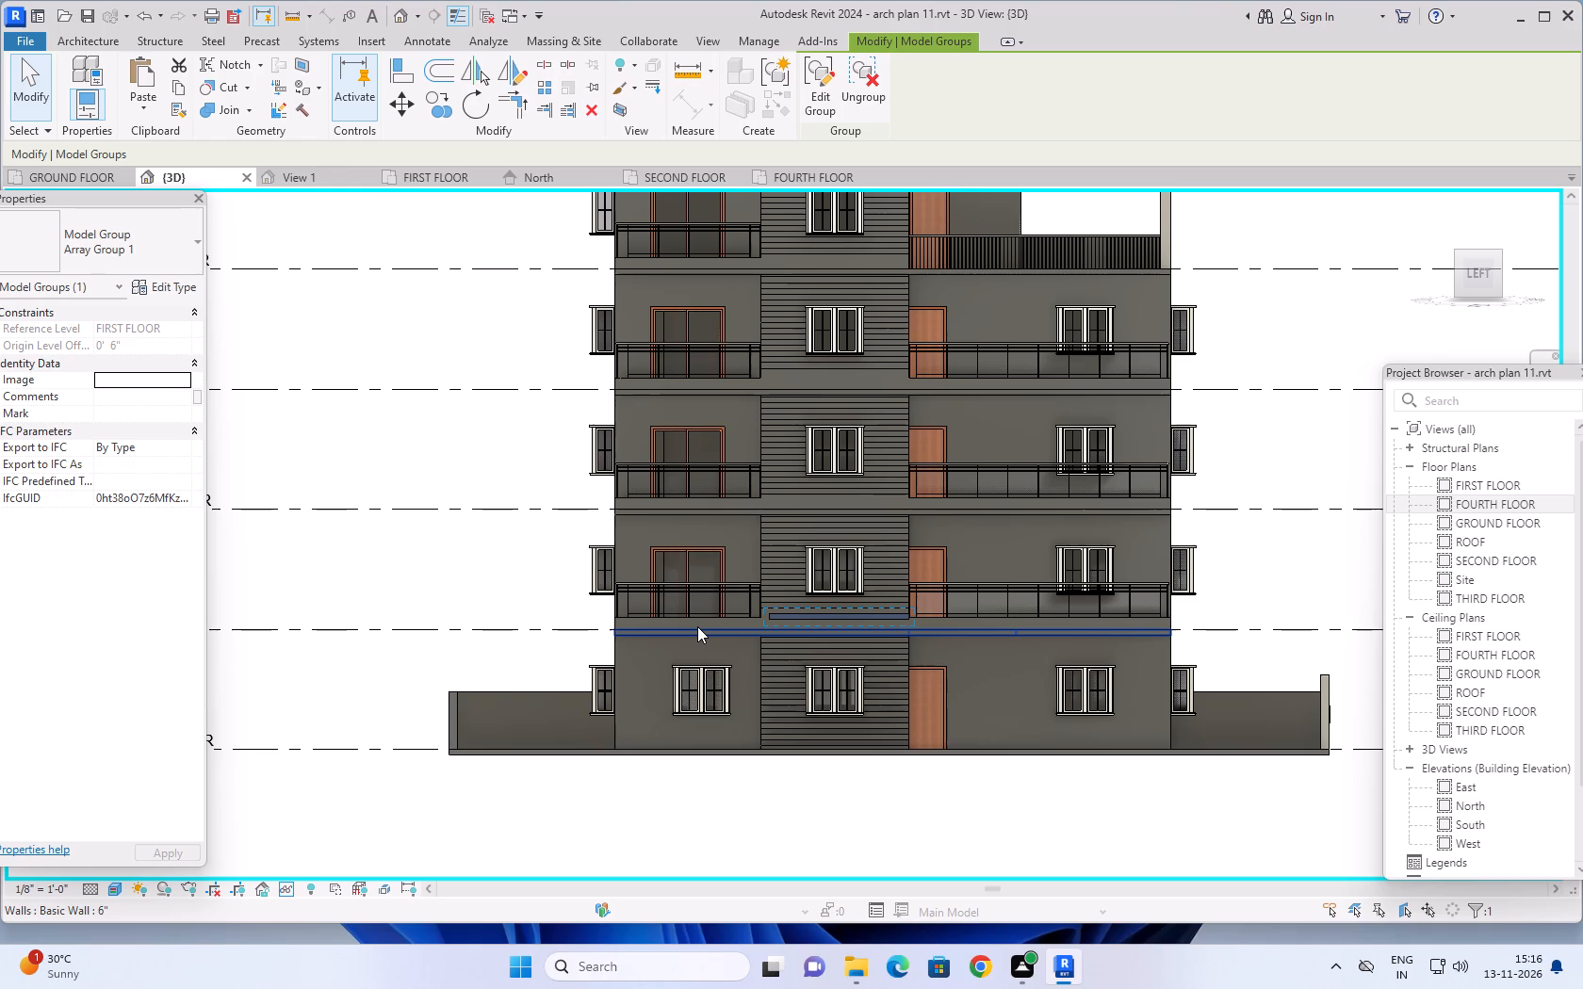
{"action": "key", "text": "Delete"}
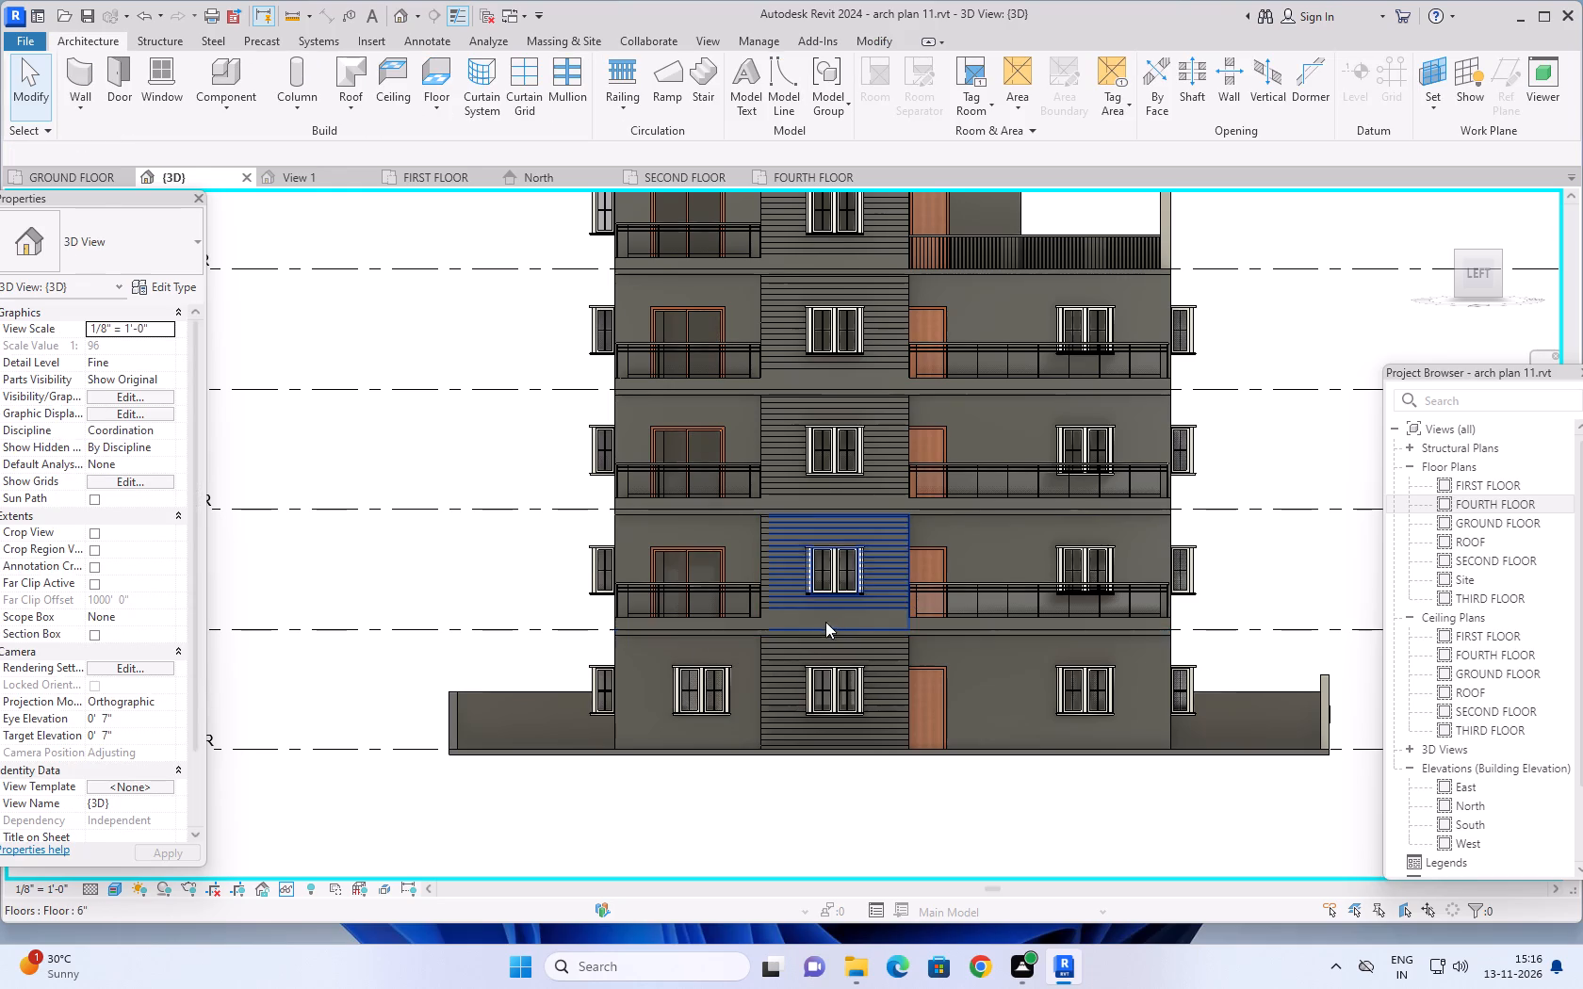
Examine the balcony facade's reveal pattern from the ground floor to the roof, including the gaps at the slab edges.
{"action": "scroll", "coordinate": [894, 617], "scroll_direction": "down", "scroll_amount": 3}
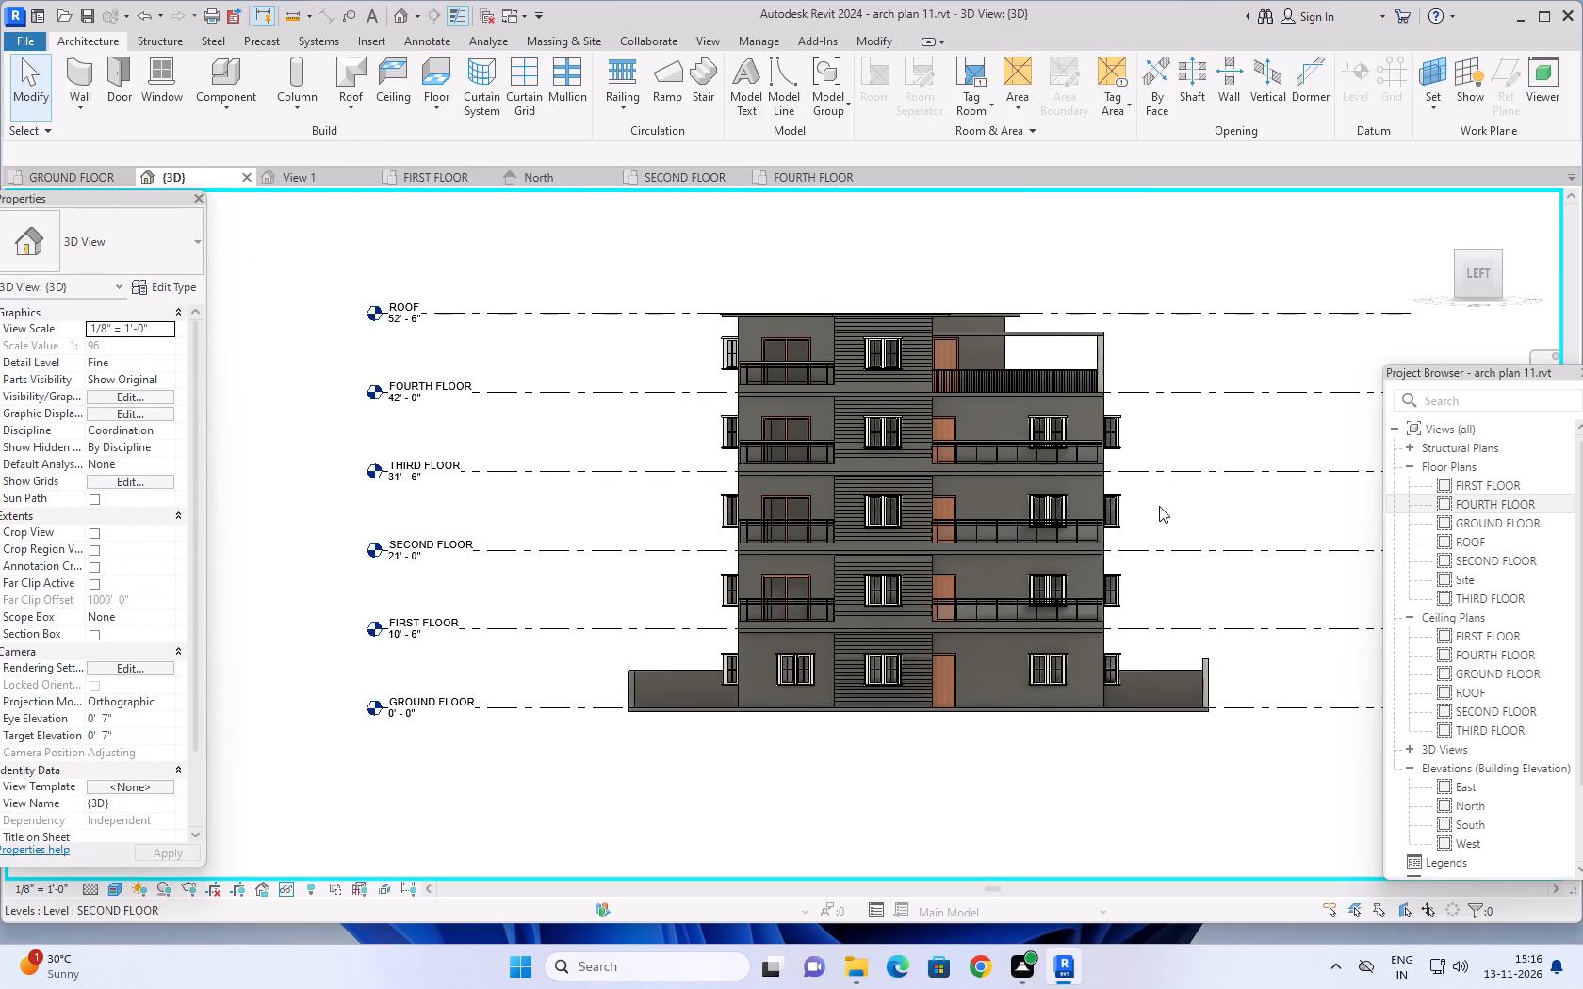
{"action": "middle_click_drag", "start_coordinate": [1159, 506], "coordinate": [1158, 560]}
{"action": "scroll", "coordinate": [1174, 539], "scroll_direction": "down", "scroll_amount": 1}
{"action": "scroll", "coordinate": [1158, 560], "scroll_direction": "up", "scroll_amount": 2}
{"action": "scroll", "coordinate": [771, 356], "scroll_direction": "up", "scroll_amount": 4}
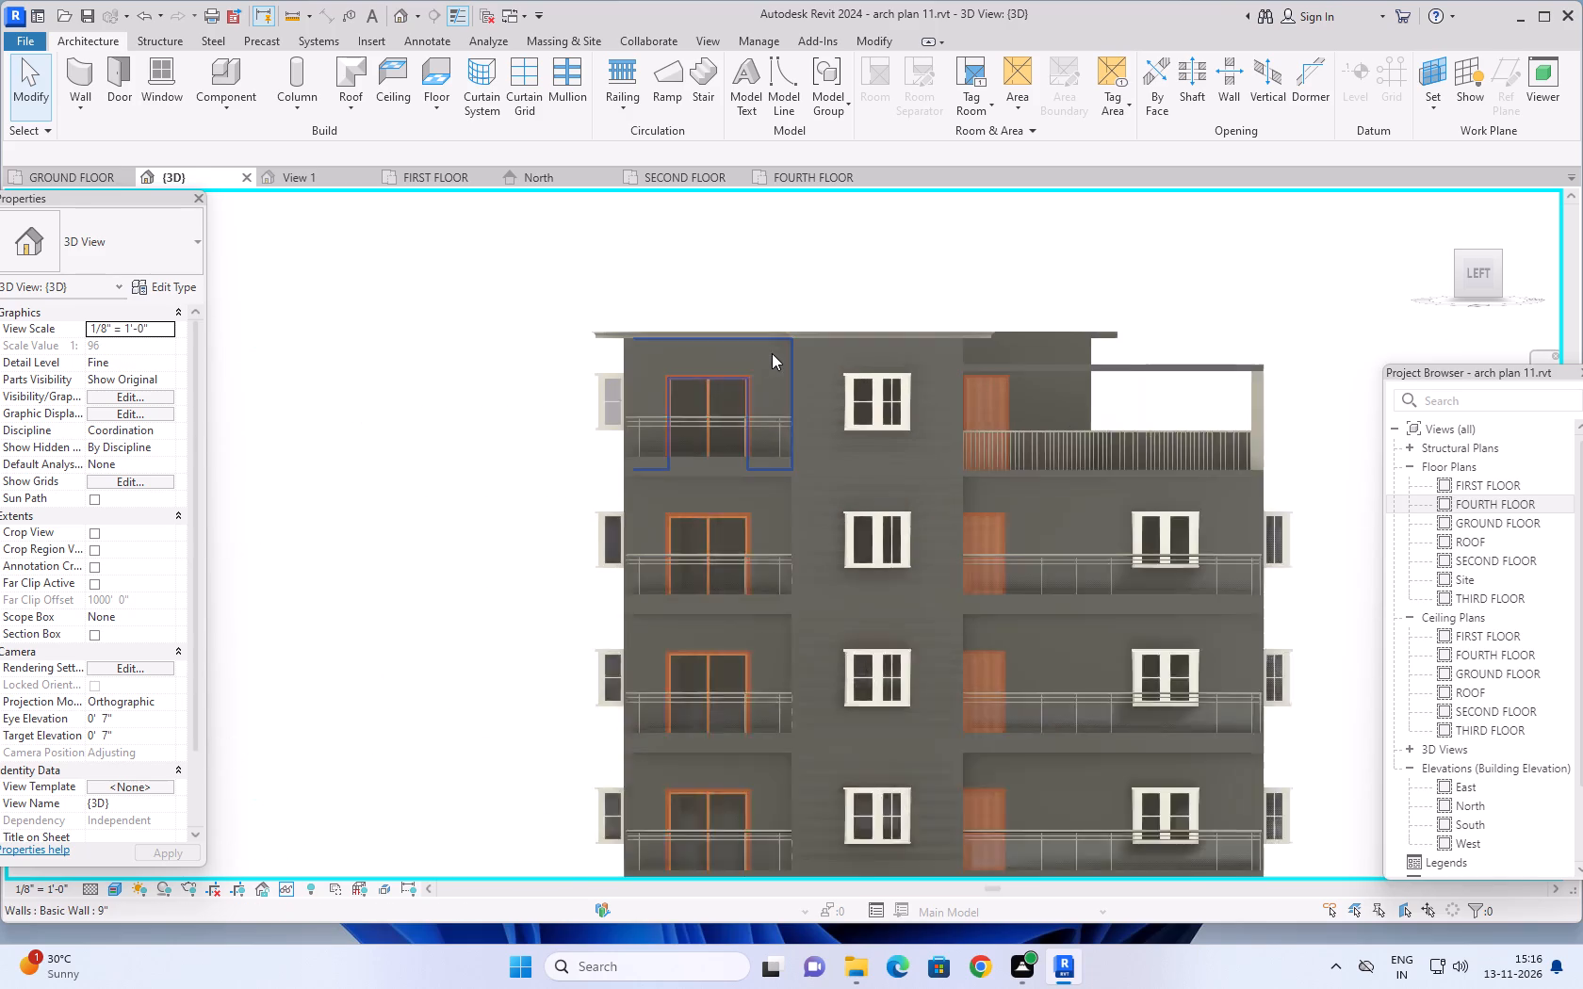
{"action": "scroll", "coordinate": [808, 357], "scroll_direction": "up", "scroll_amount": 5}
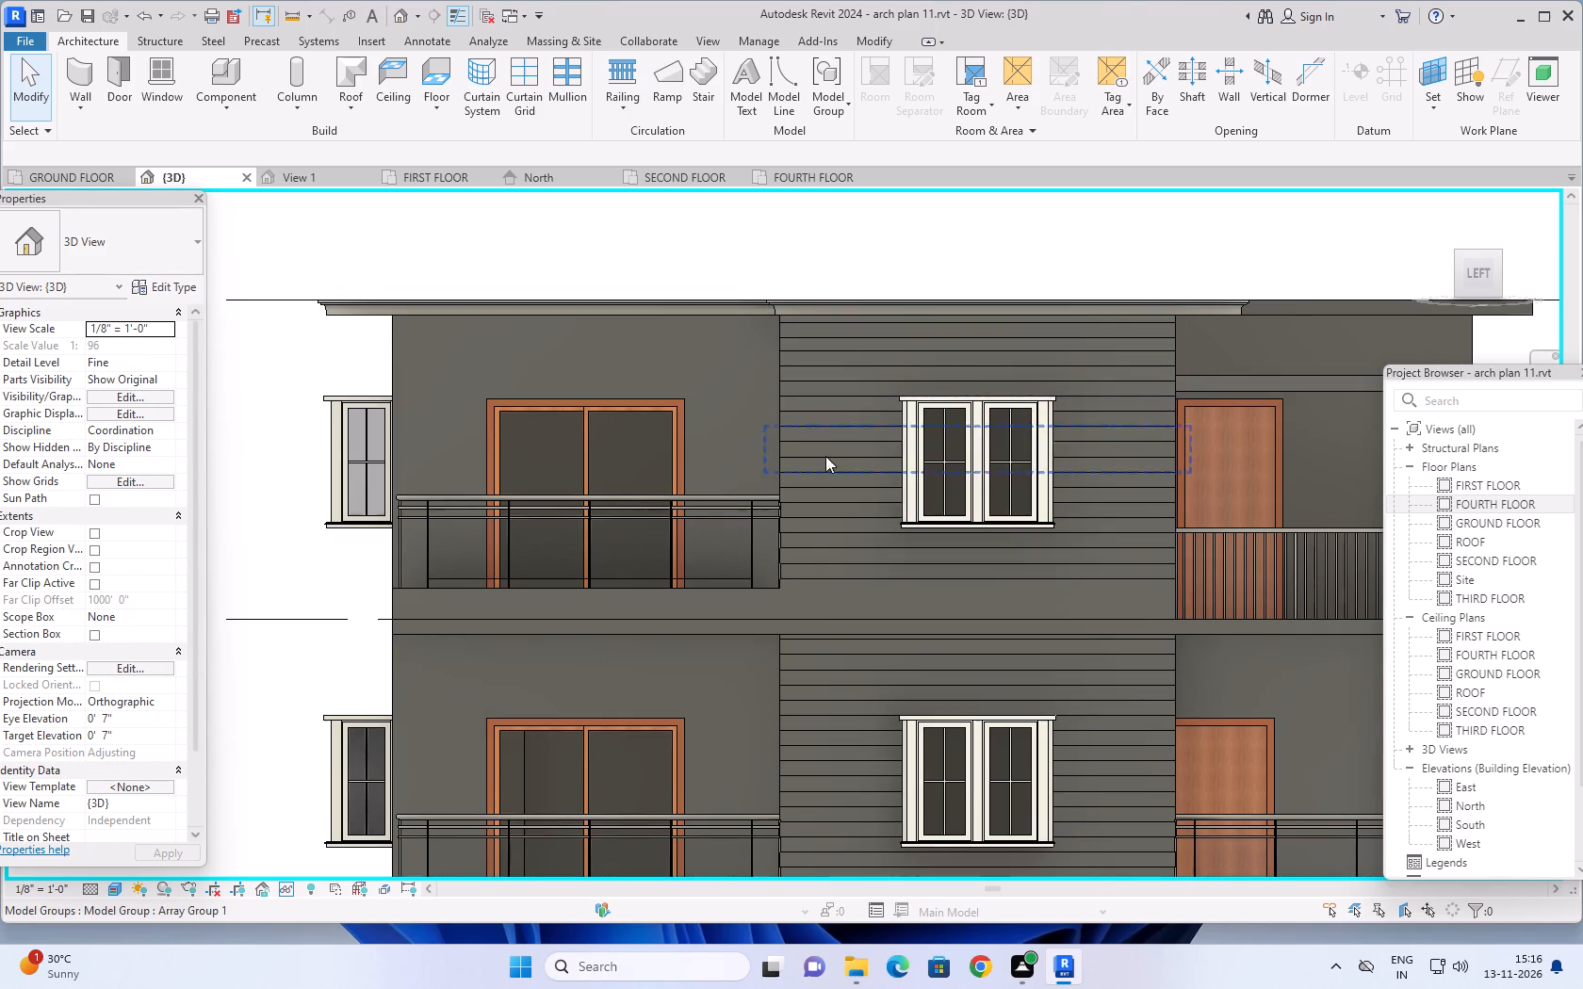
{"action": "scroll", "coordinate": [824, 605], "scroll_direction": "down", "scroll_amount": 6}
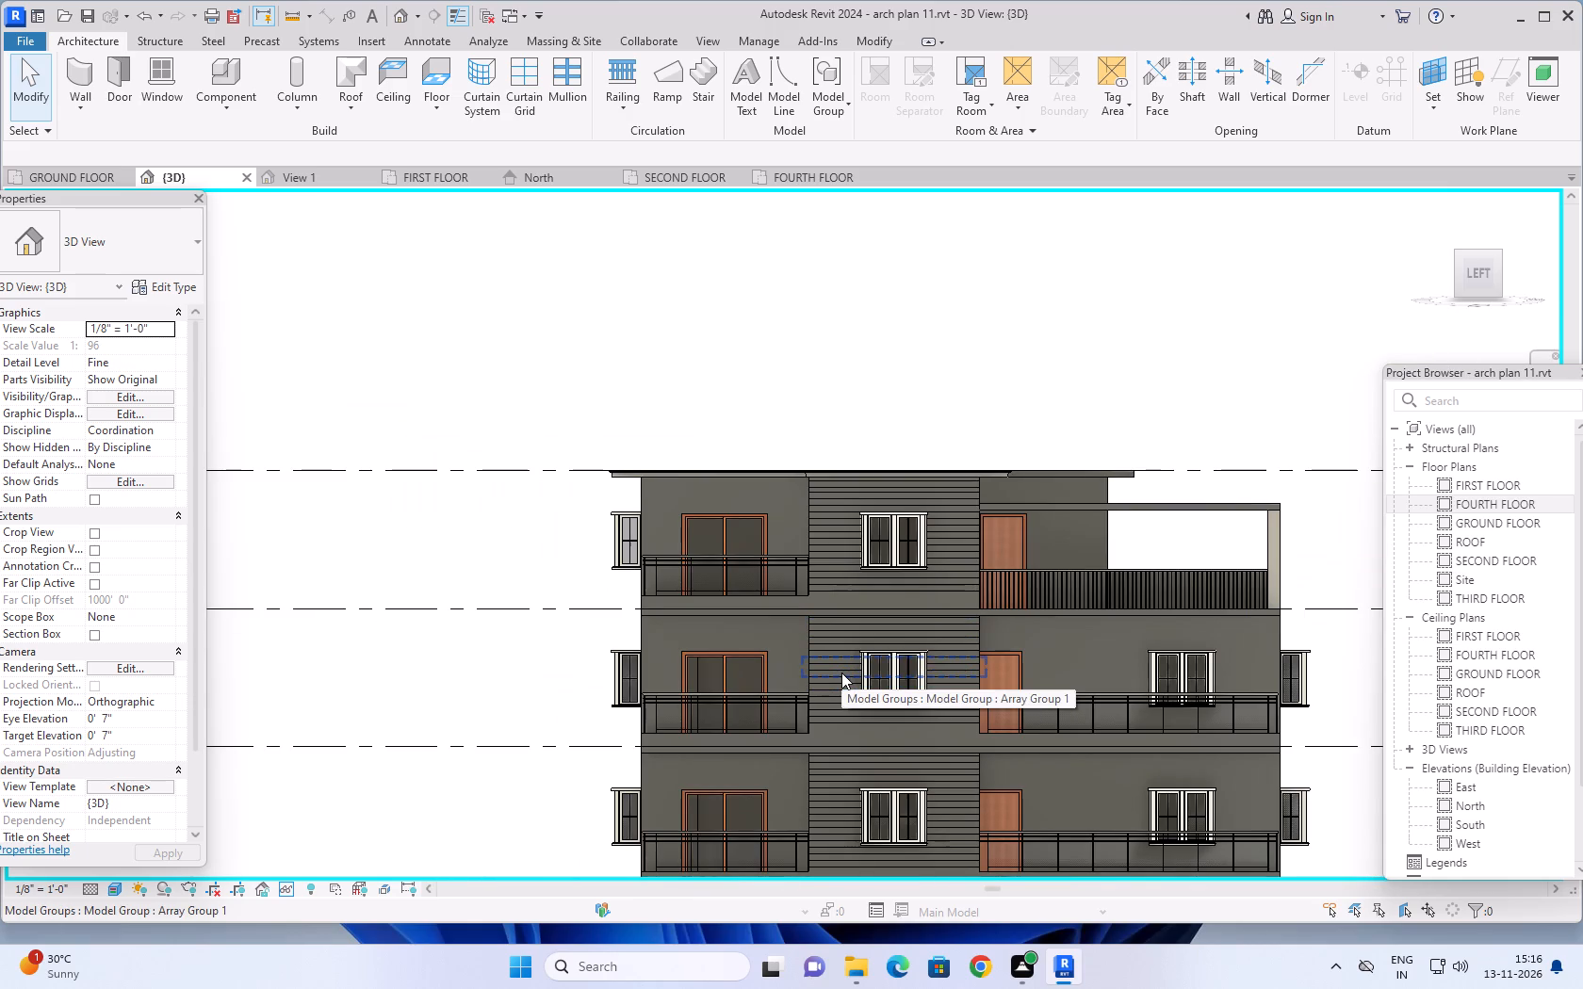
{"action": "scroll", "coordinate": [841, 673], "scroll_direction": "down", "scroll_amount": 3}
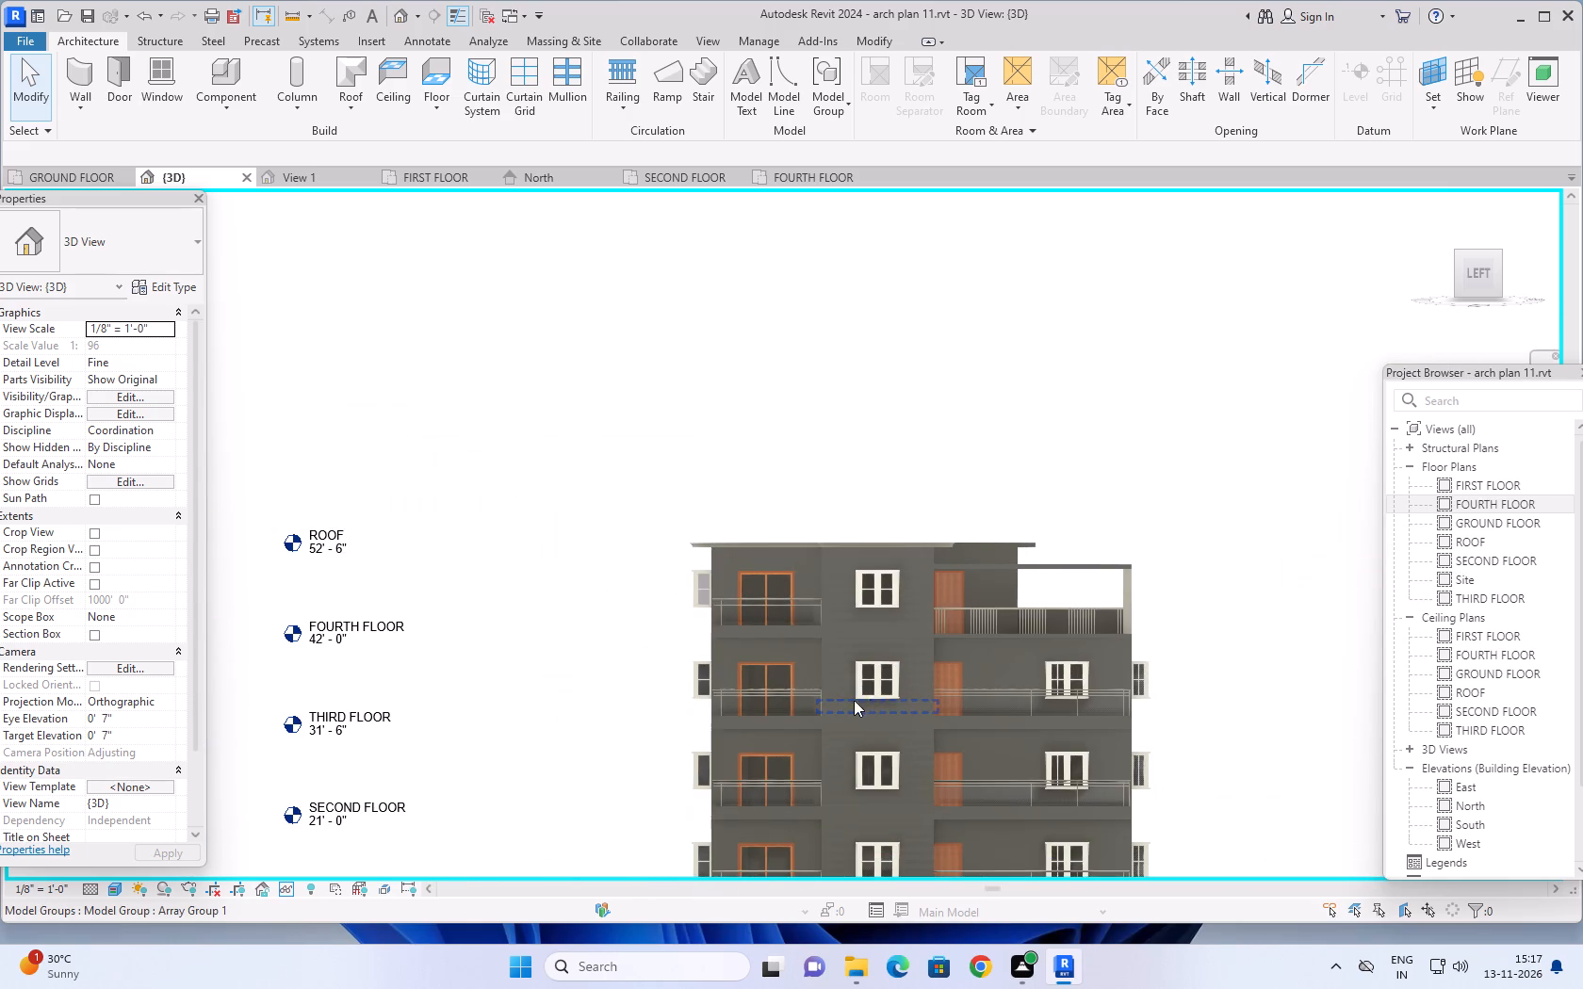
{"action": "scroll", "coordinate": [856, 710], "scroll_direction": "down", "scroll_amount": 3}
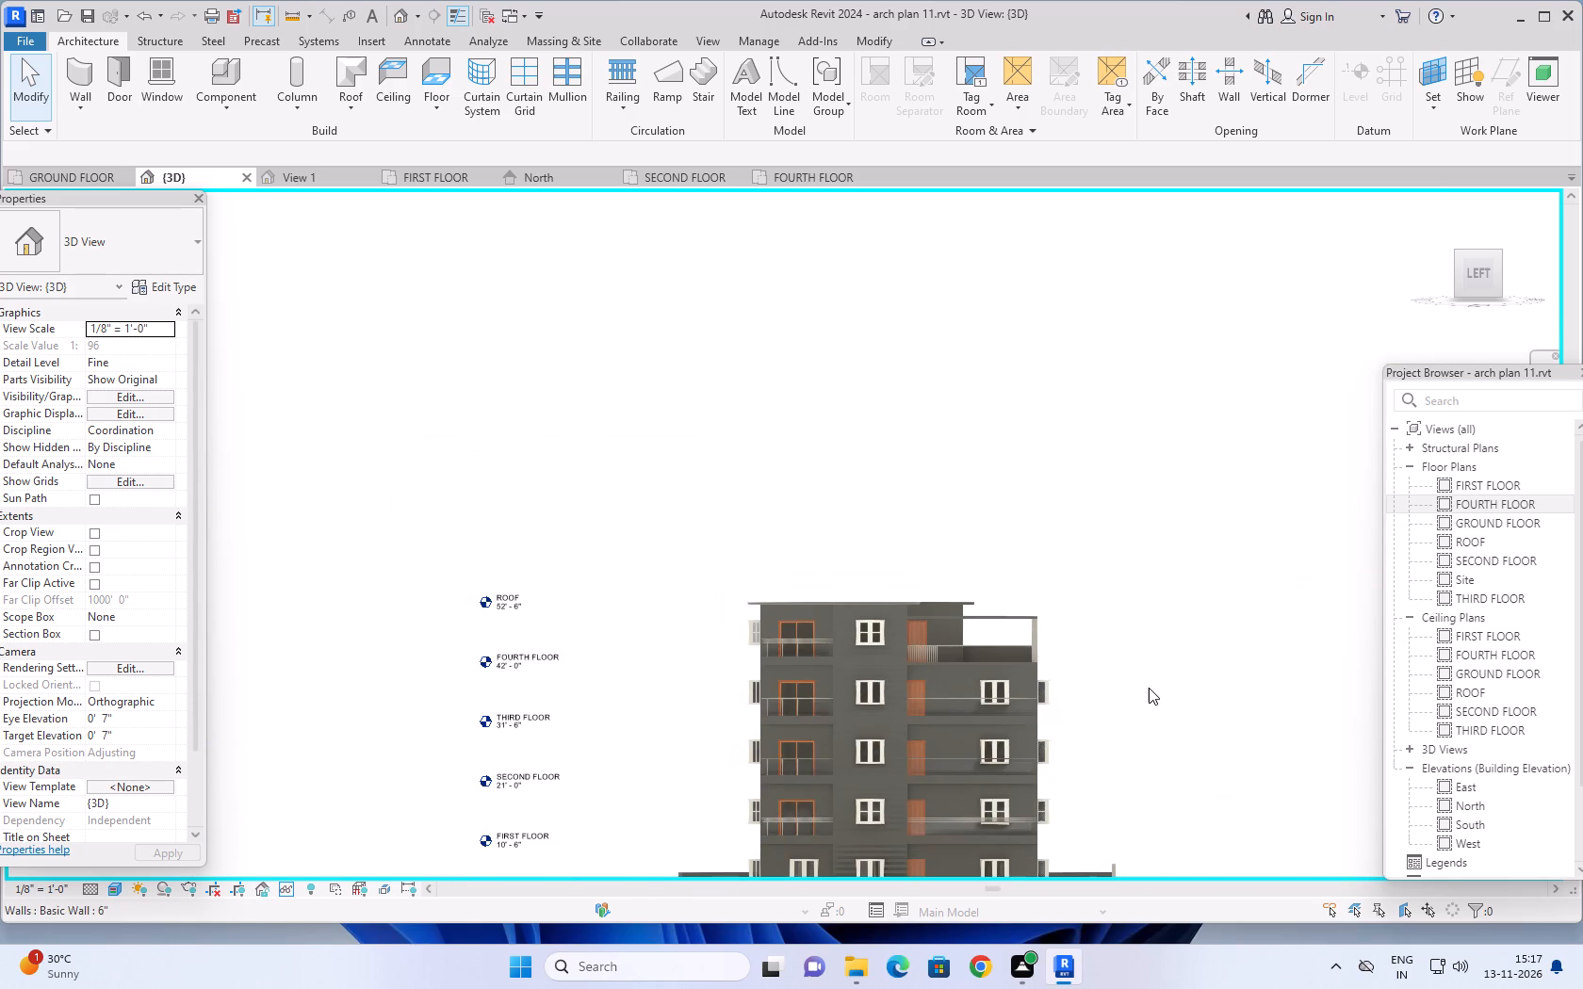
{"action": "middle_click_drag", "start_coordinate": [1146, 644], "coordinate": [1170, 495]}
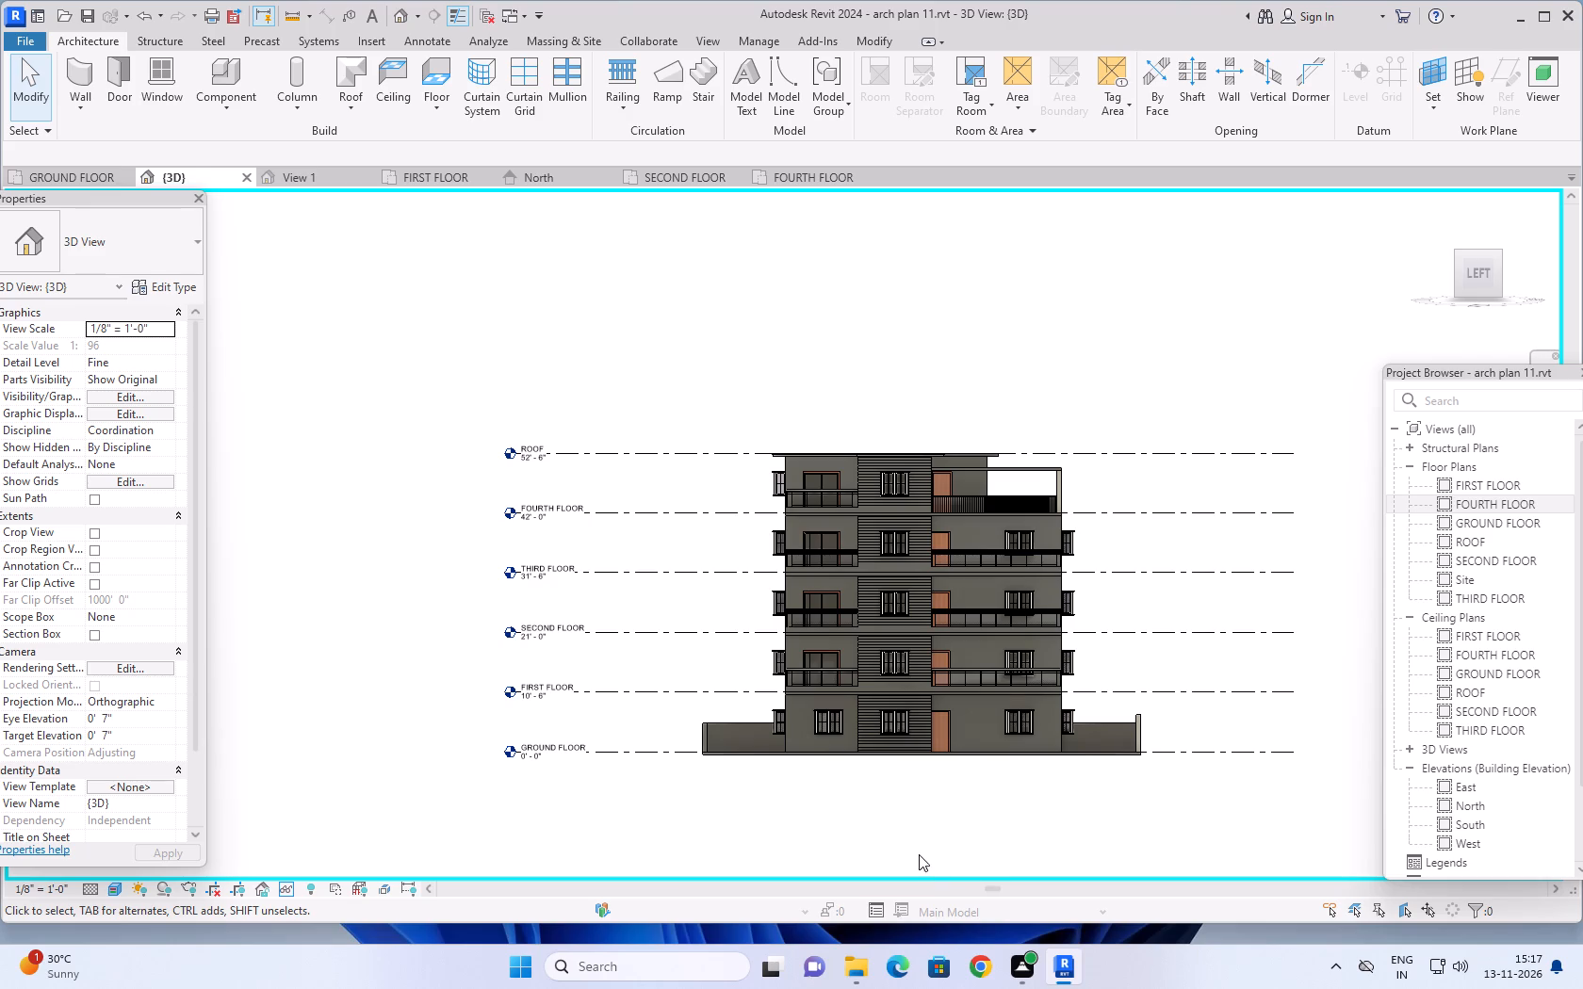
{"action": "middle_click_drag", "start_coordinate": [935, 796], "coordinate": [934, 810]}
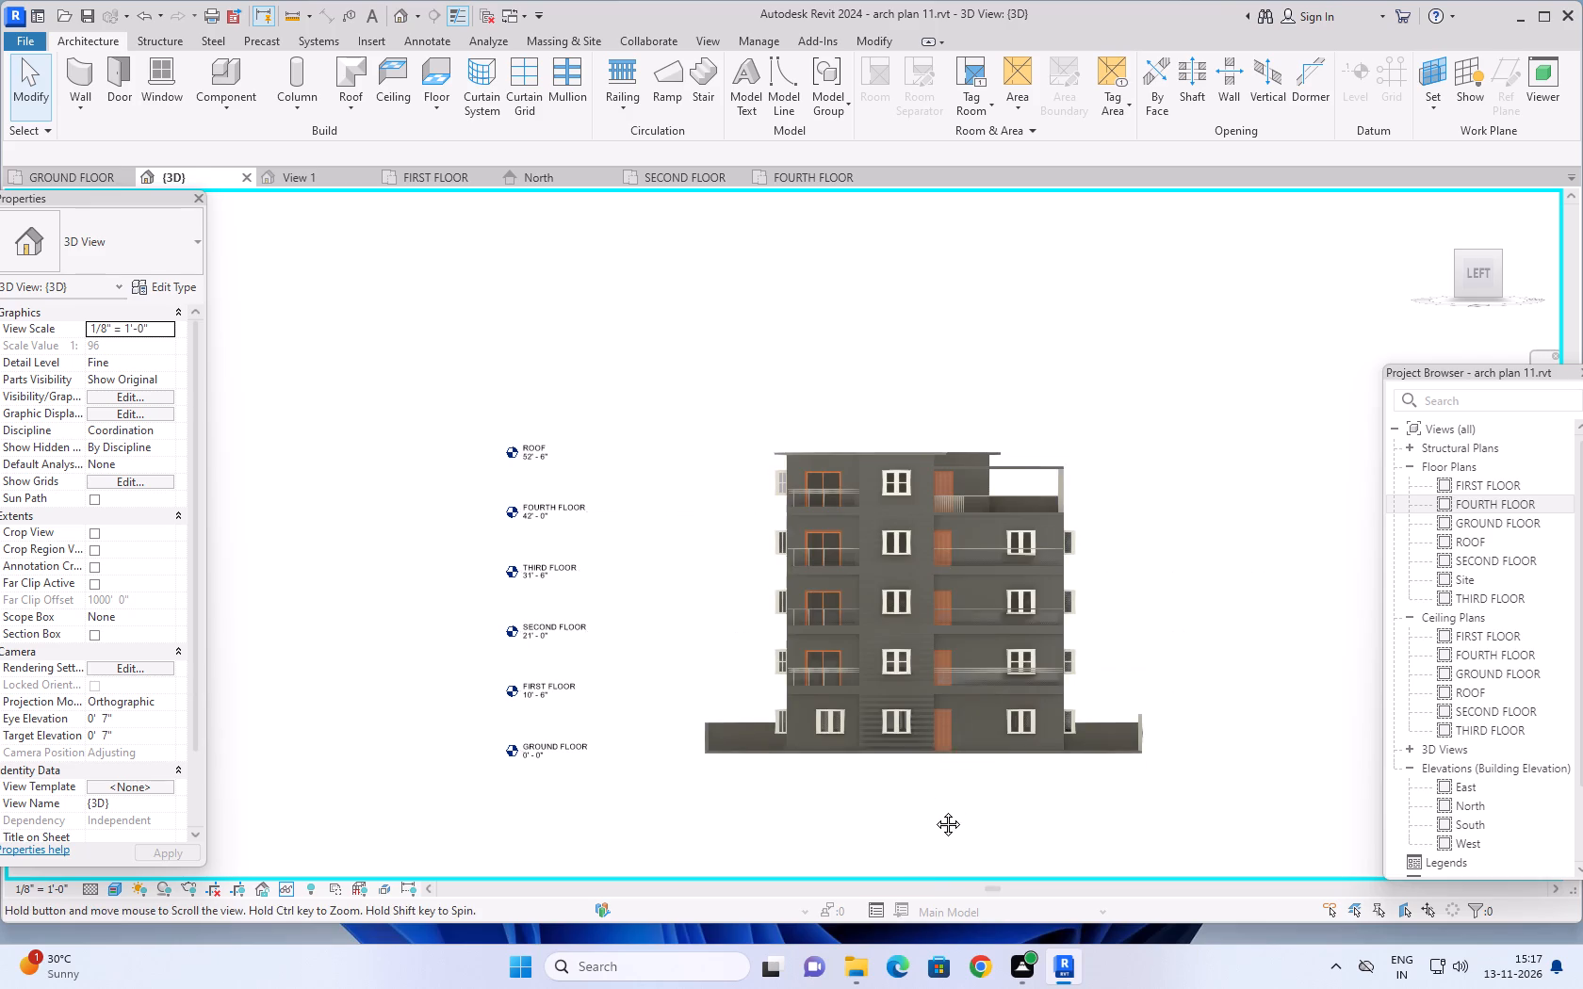
{"action": "middle_click_drag", "start_coordinate": [934, 810], "coordinate": [928, 835]}
{"action": "scroll", "coordinate": [928, 831], "scroll_direction": "up", "scroll_amount": 1}
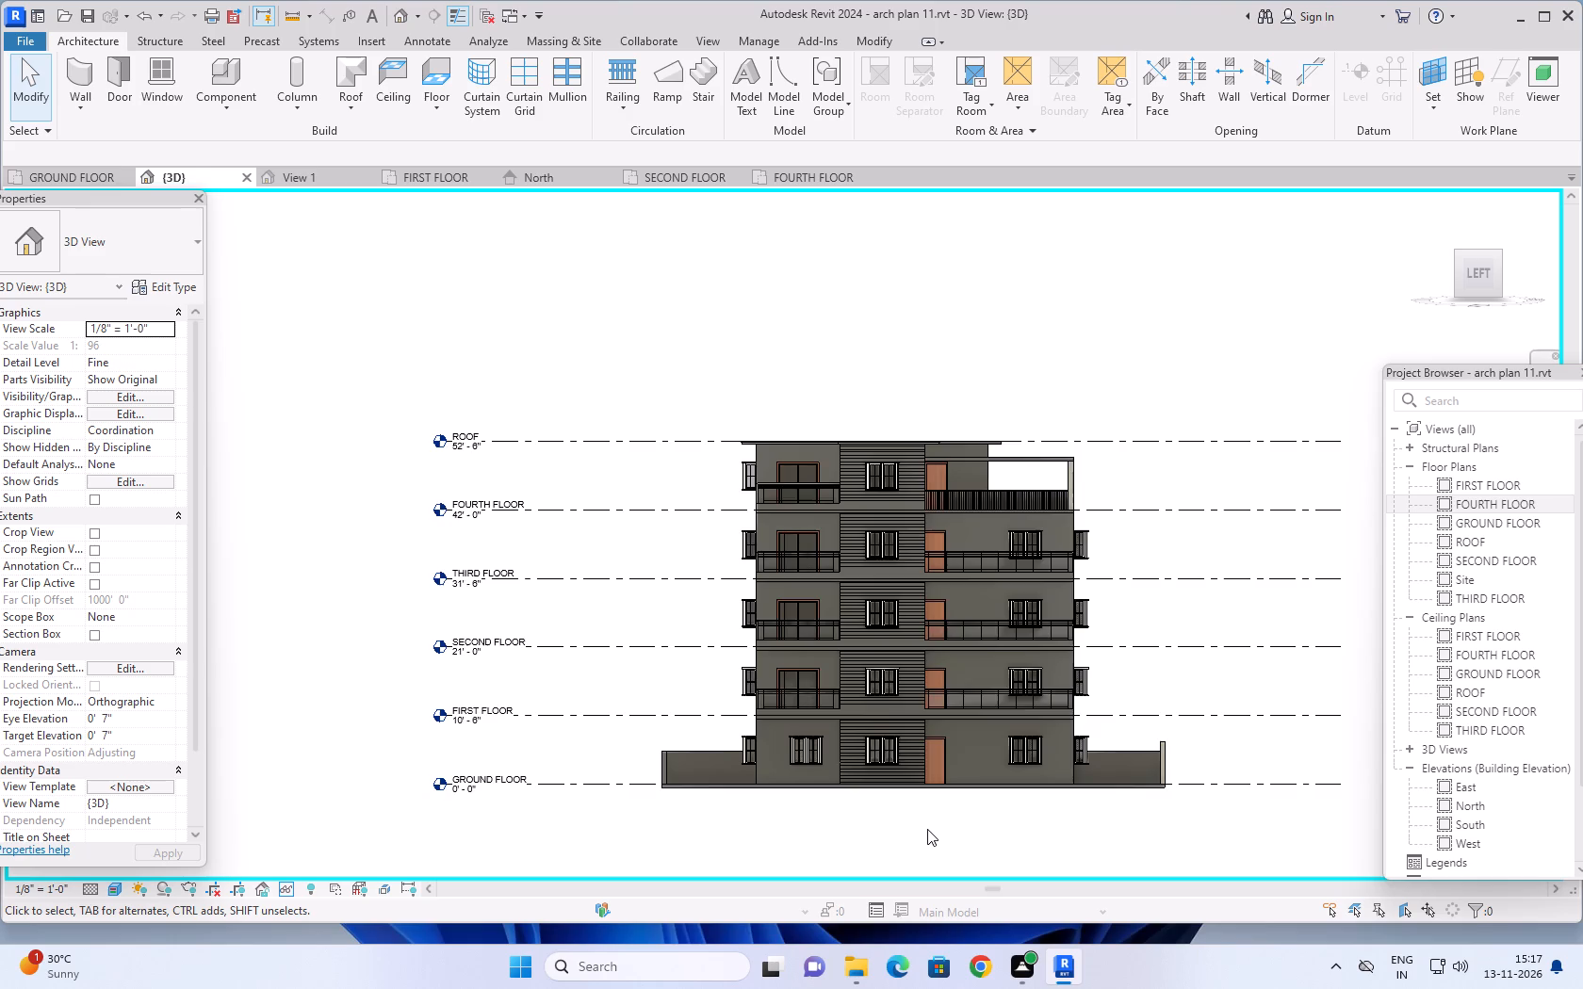
{"action": "scroll", "coordinate": [927, 829], "scroll_direction": "up", "scroll_amount": 1}
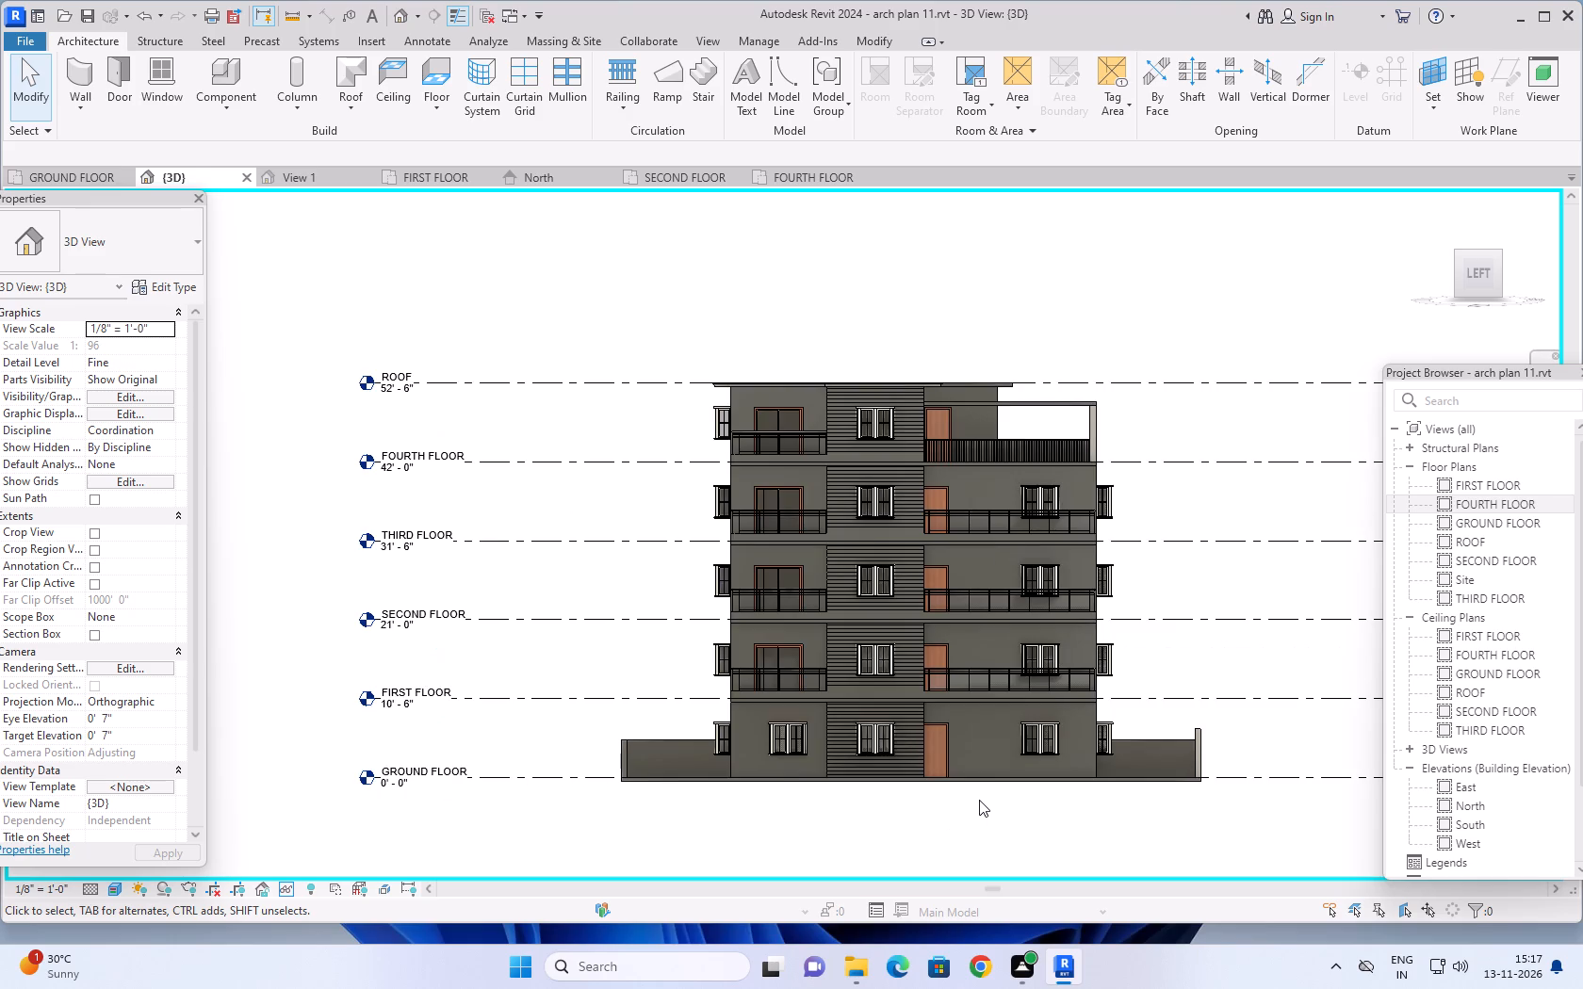
{"action": "middle_click_drag", "start_coordinate": [978, 803], "coordinate": [976, 811]}
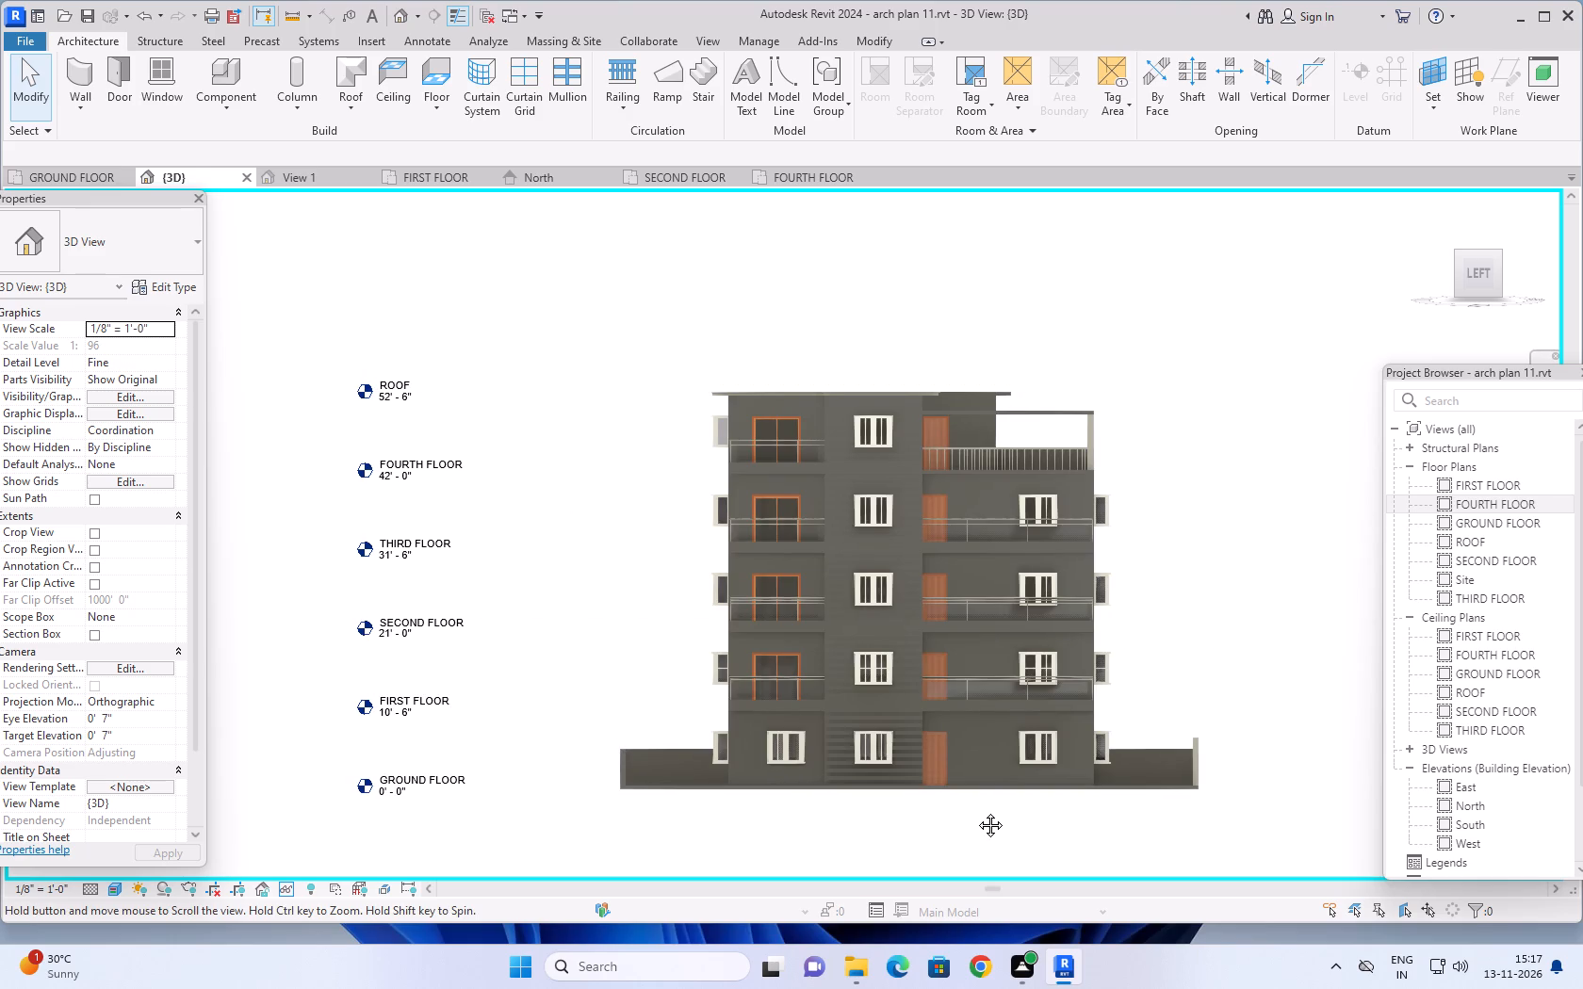
{"action": "middle_click_drag", "start_coordinate": [976, 811], "coordinate": [973, 816]}
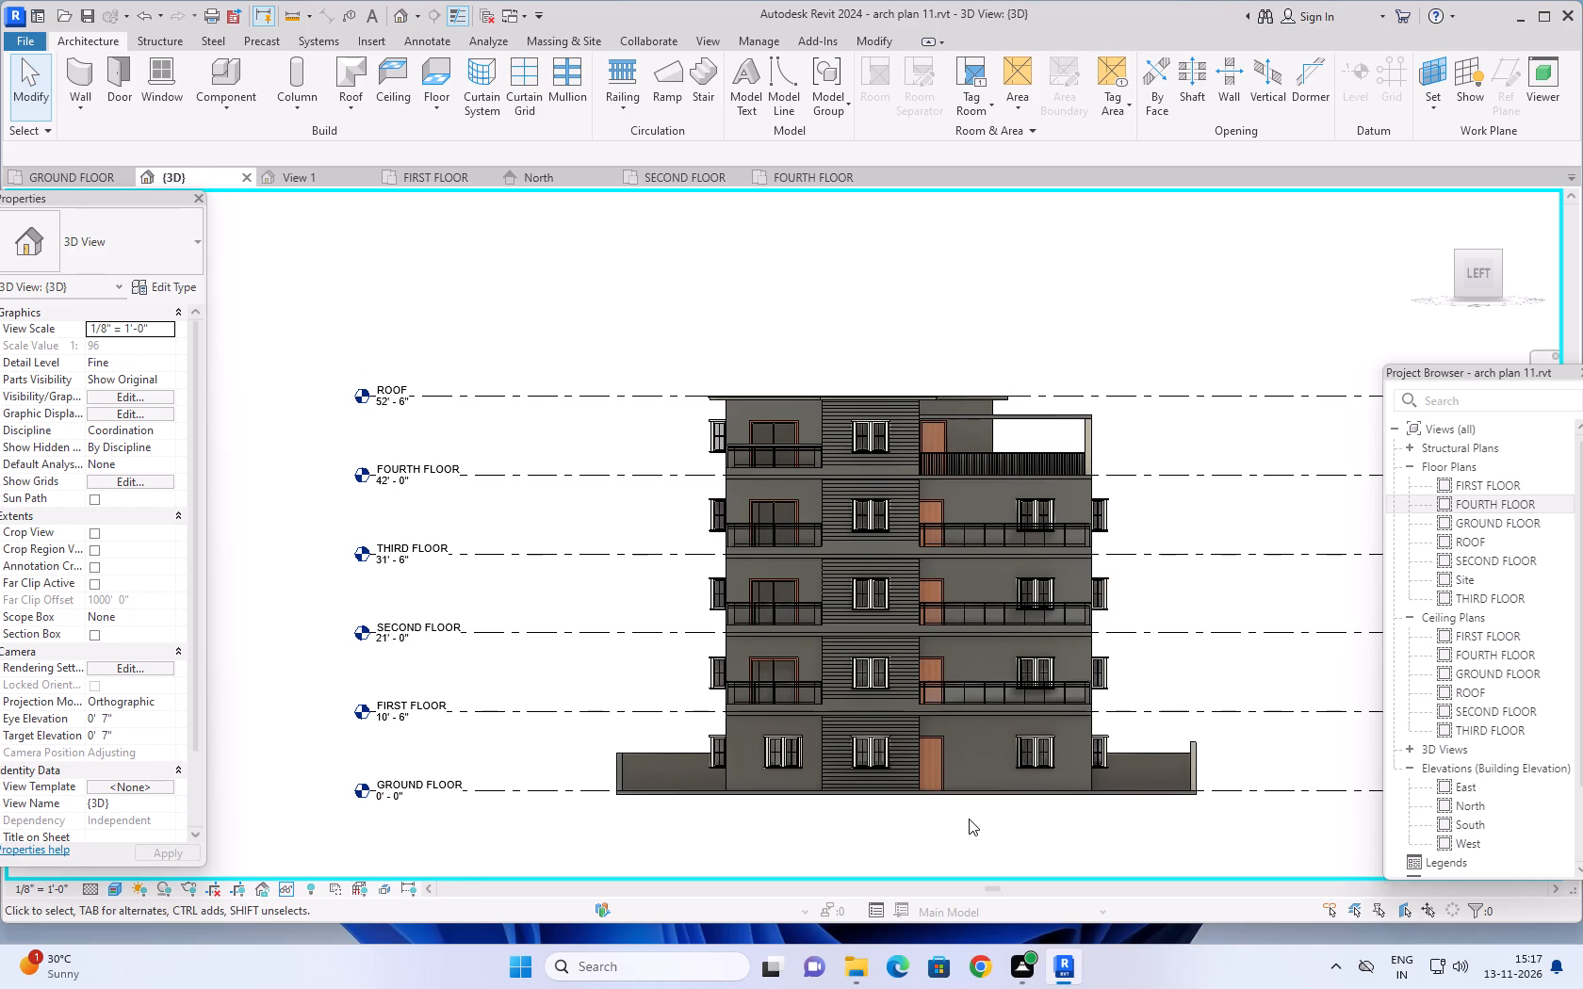
{"action": "scroll", "coordinate": [856, 802], "scroll_direction": "up", "scroll_amount": 1}
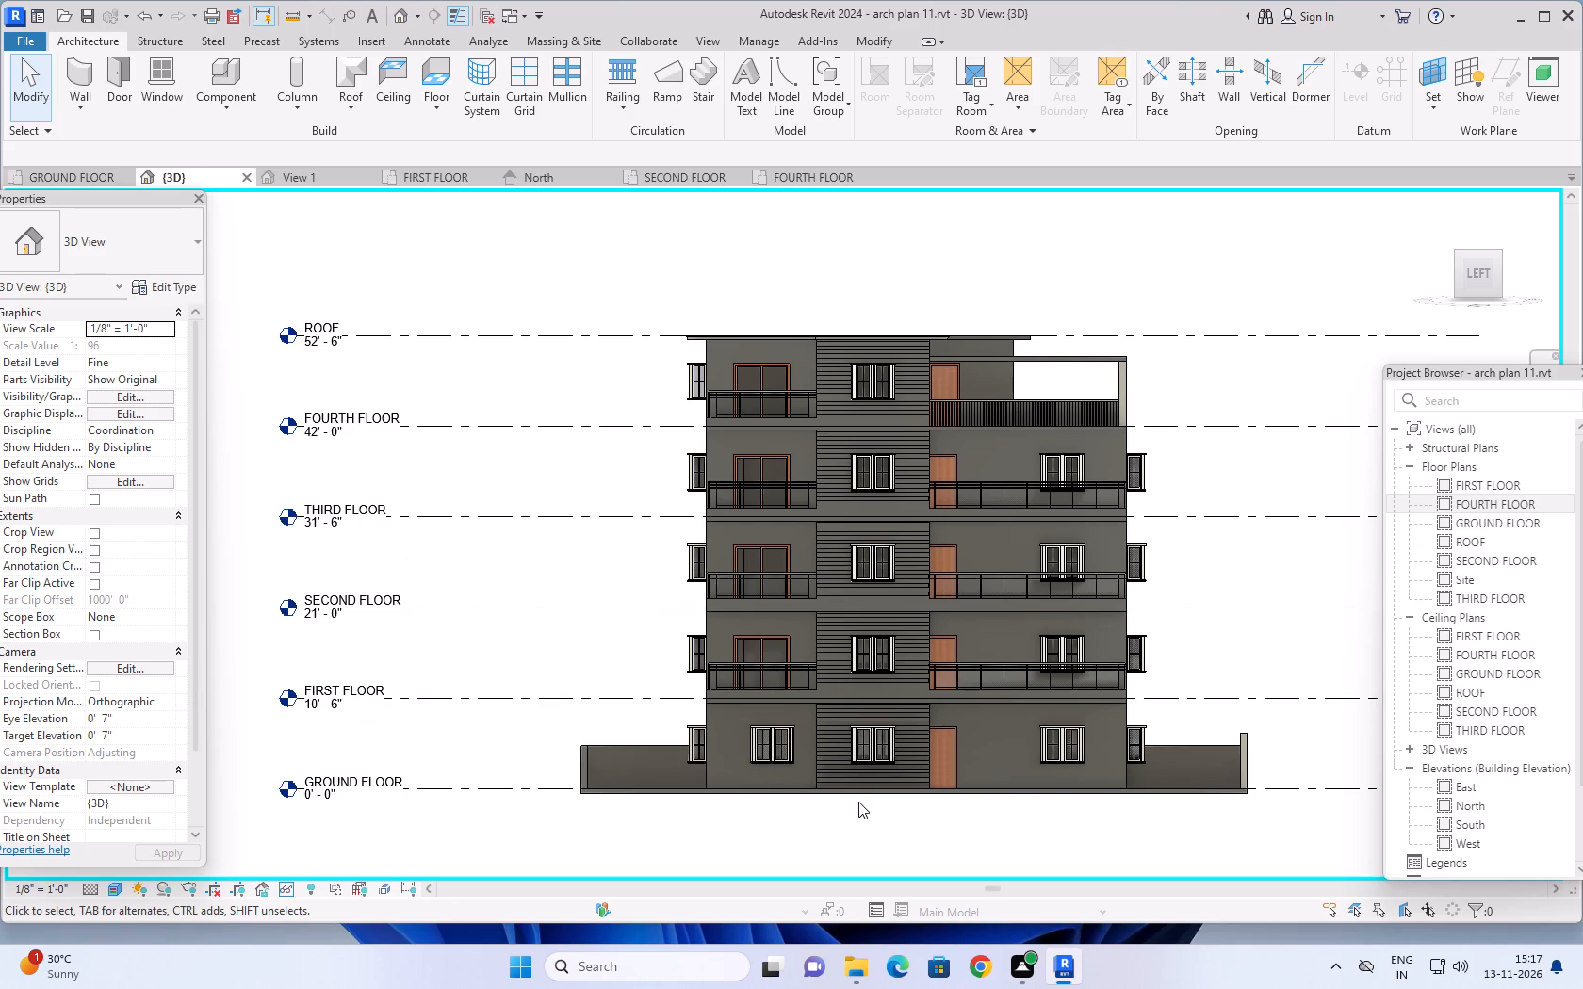
{"action": "scroll", "coordinate": [858, 802], "scroll_direction": "up", "scroll_amount": 4}
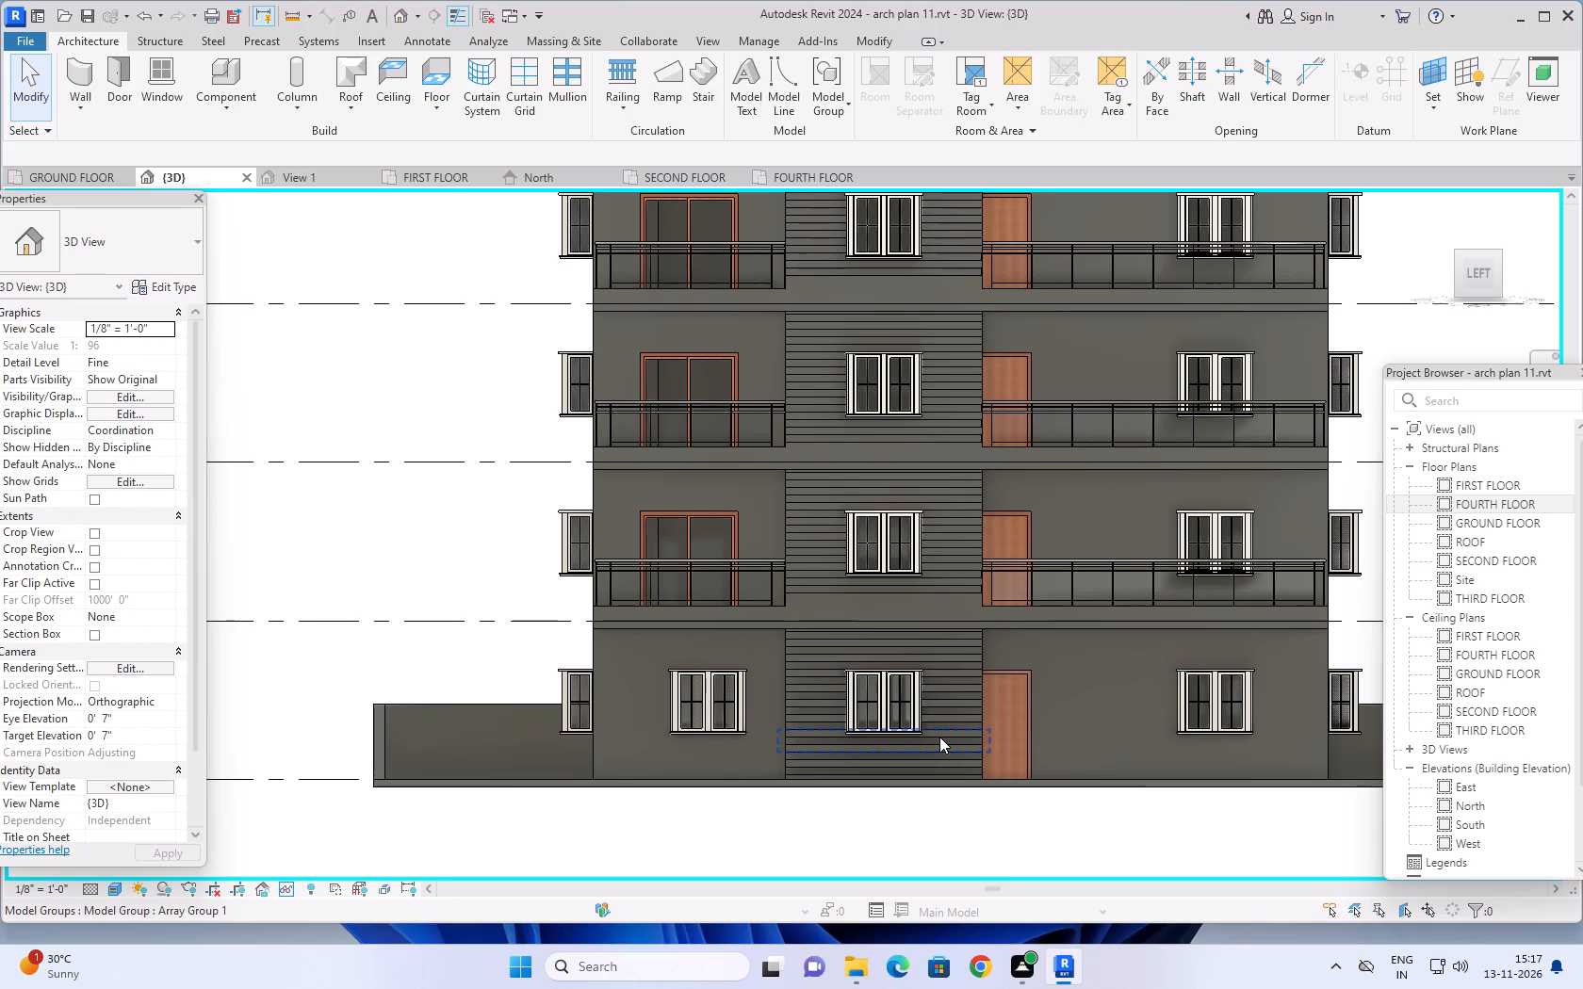
{"action": "scroll", "coordinate": [939, 737], "scroll_direction": "down", "scroll_amount": 2}
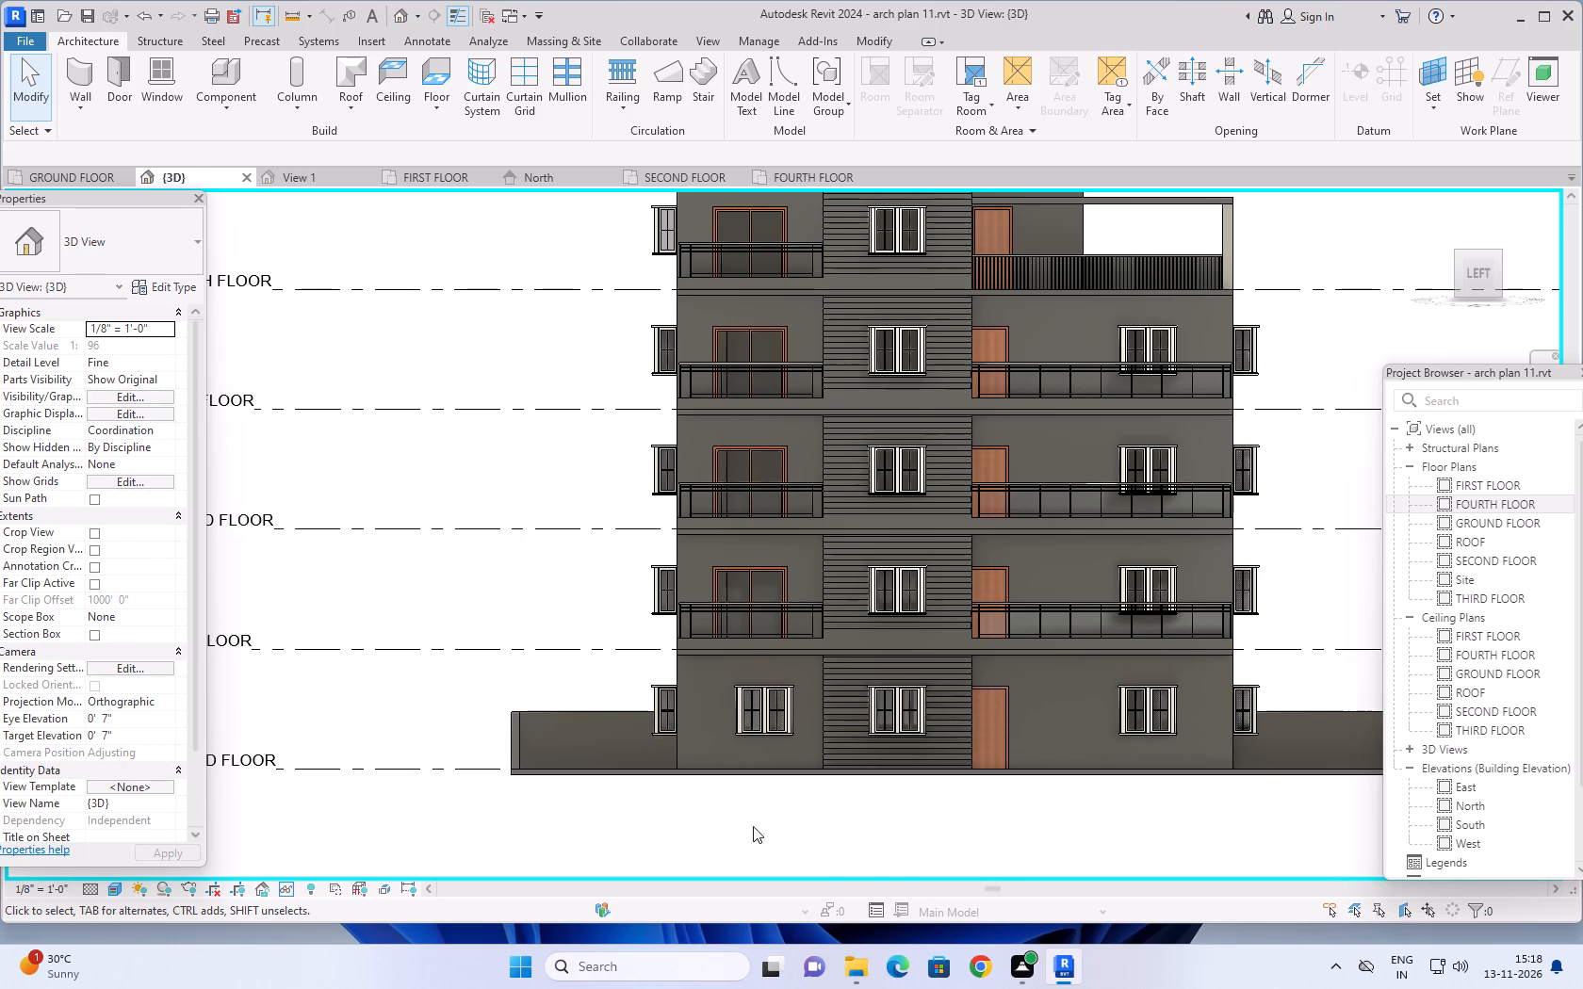
{"action": "scroll", "coordinate": [922, 847], "scroll_direction": "down", "scroll_amount": 2}
{"action": "middle_click_drag", "start_coordinate": [954, 837], "coordinate": [741, 794]}
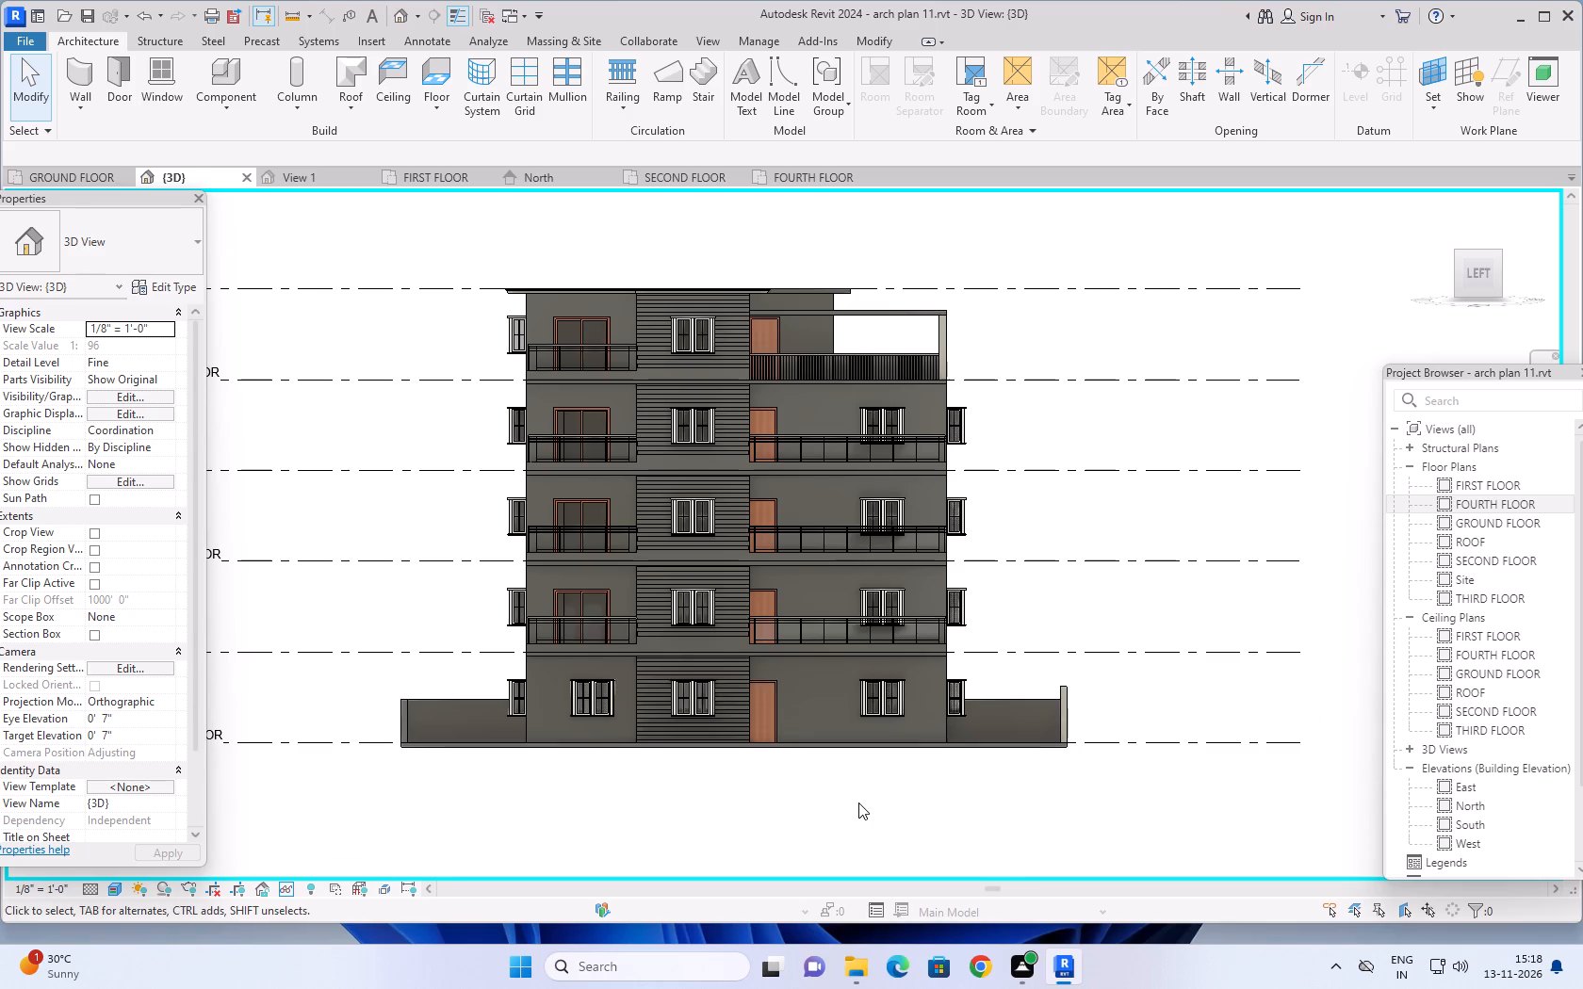
{"action": "scroll", "coordinate": [764, 747], "scroll_direction": "up", "scroll_amount": 7}
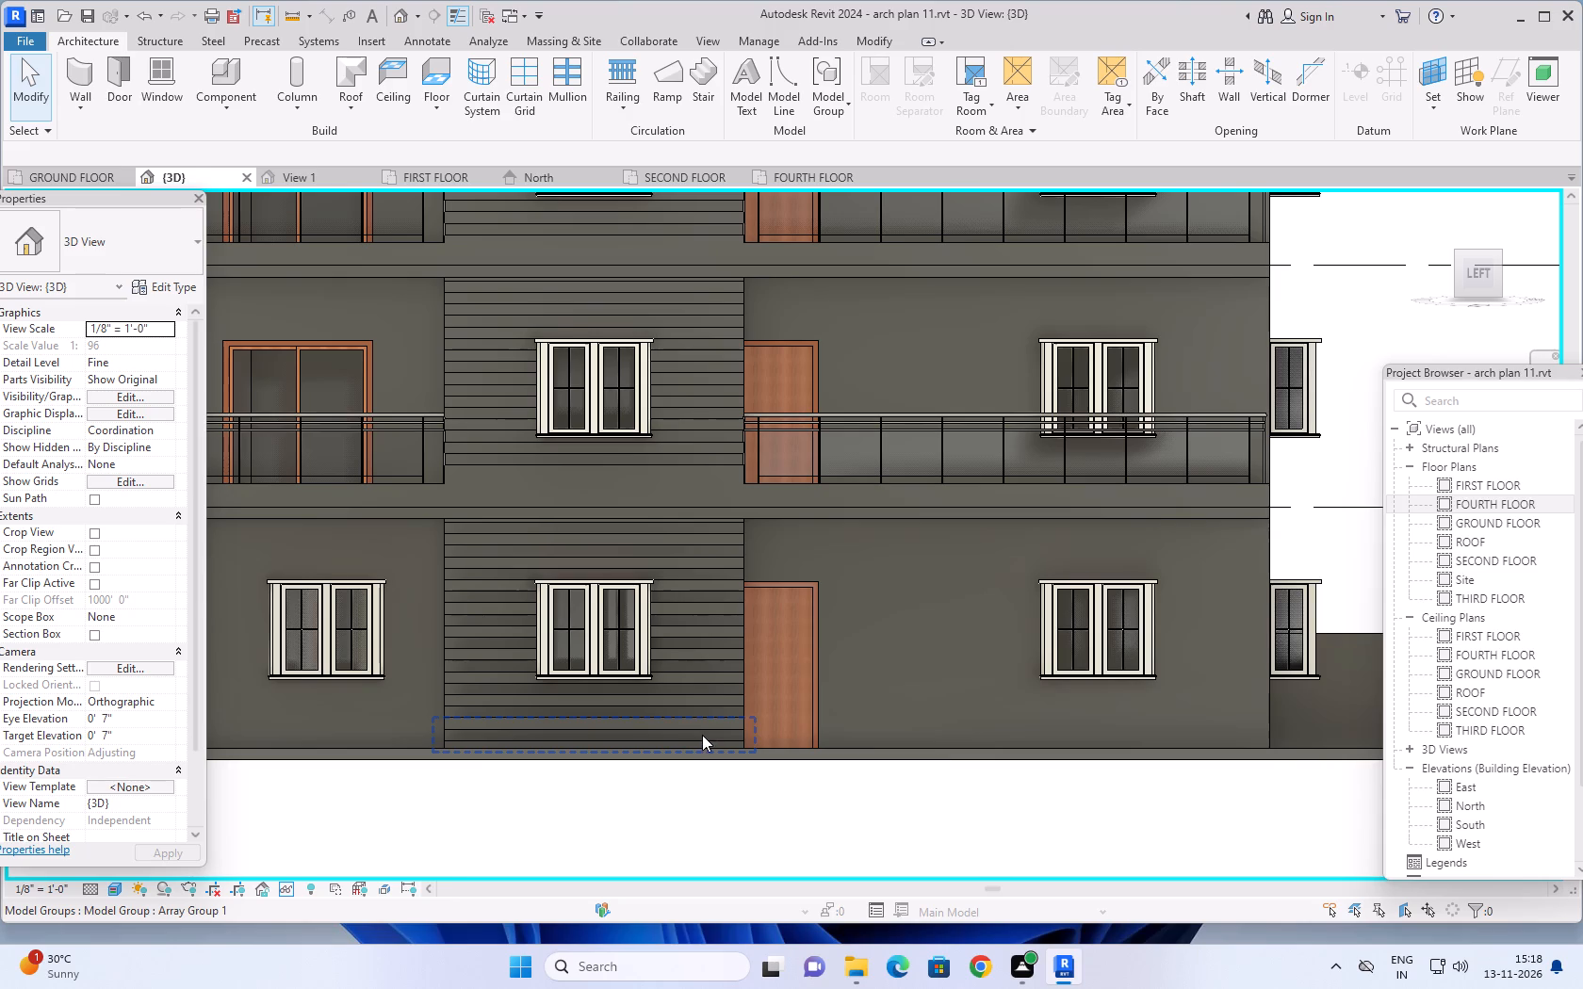
{"action": "scroll", "coordinate": [702, 735], "scroll_direction": "down", "scroll_amount": 1}
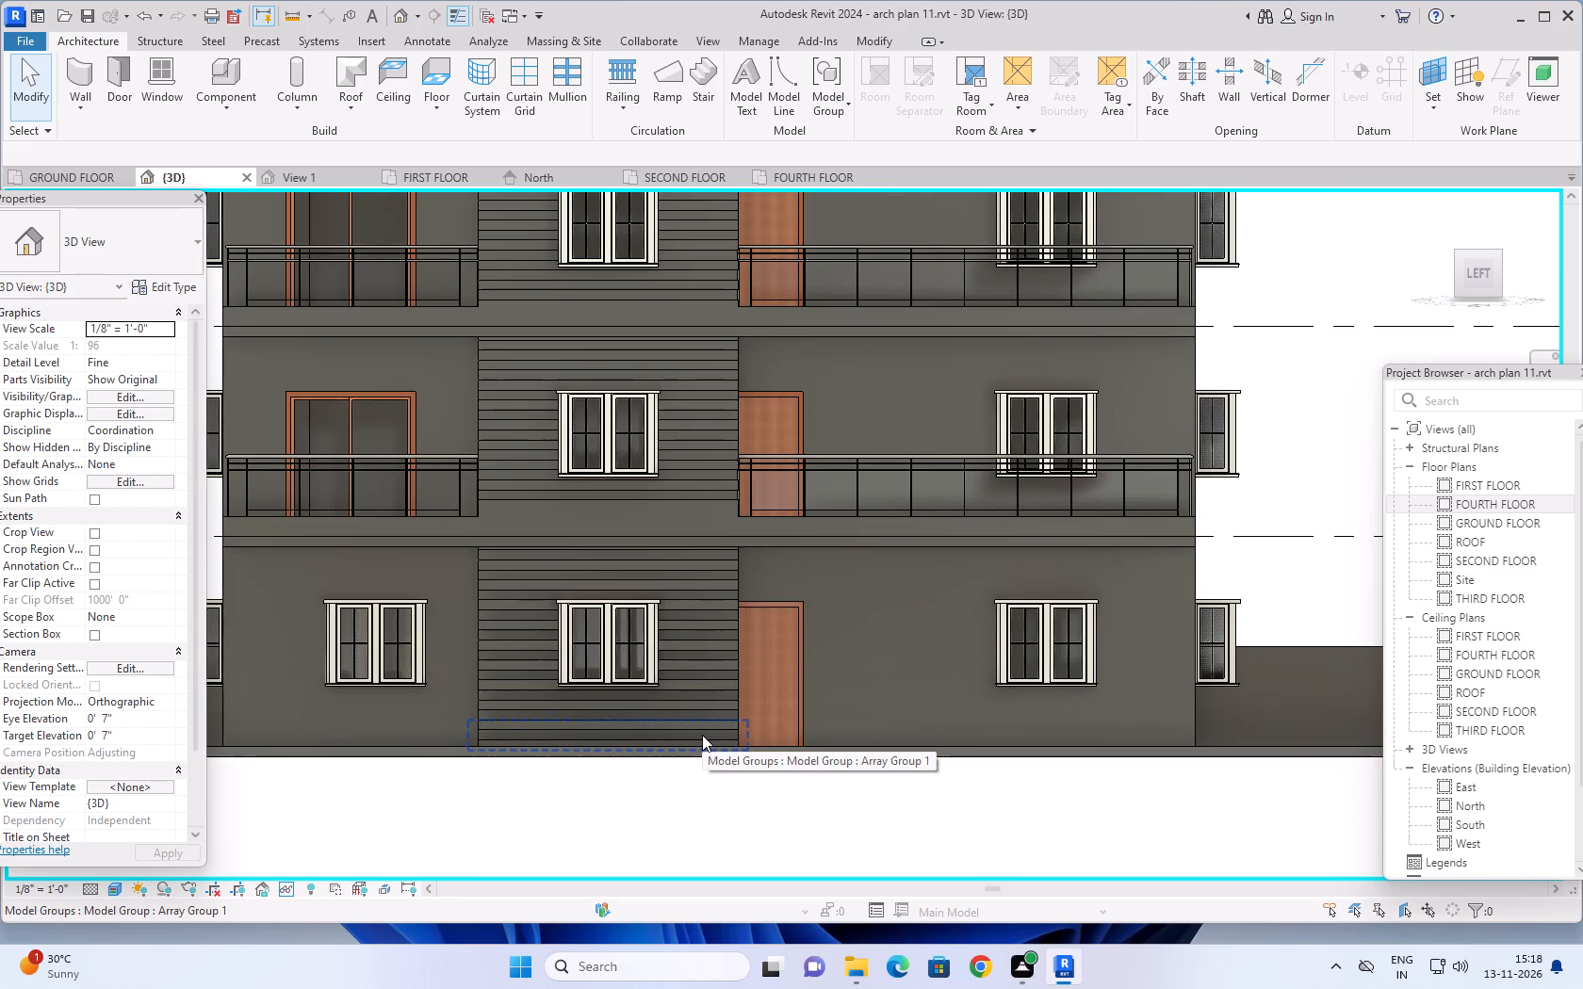
{"action": "scroll", "coordinate": [702, 735], "scroll_direction": "down", "scroll_amount": 1}
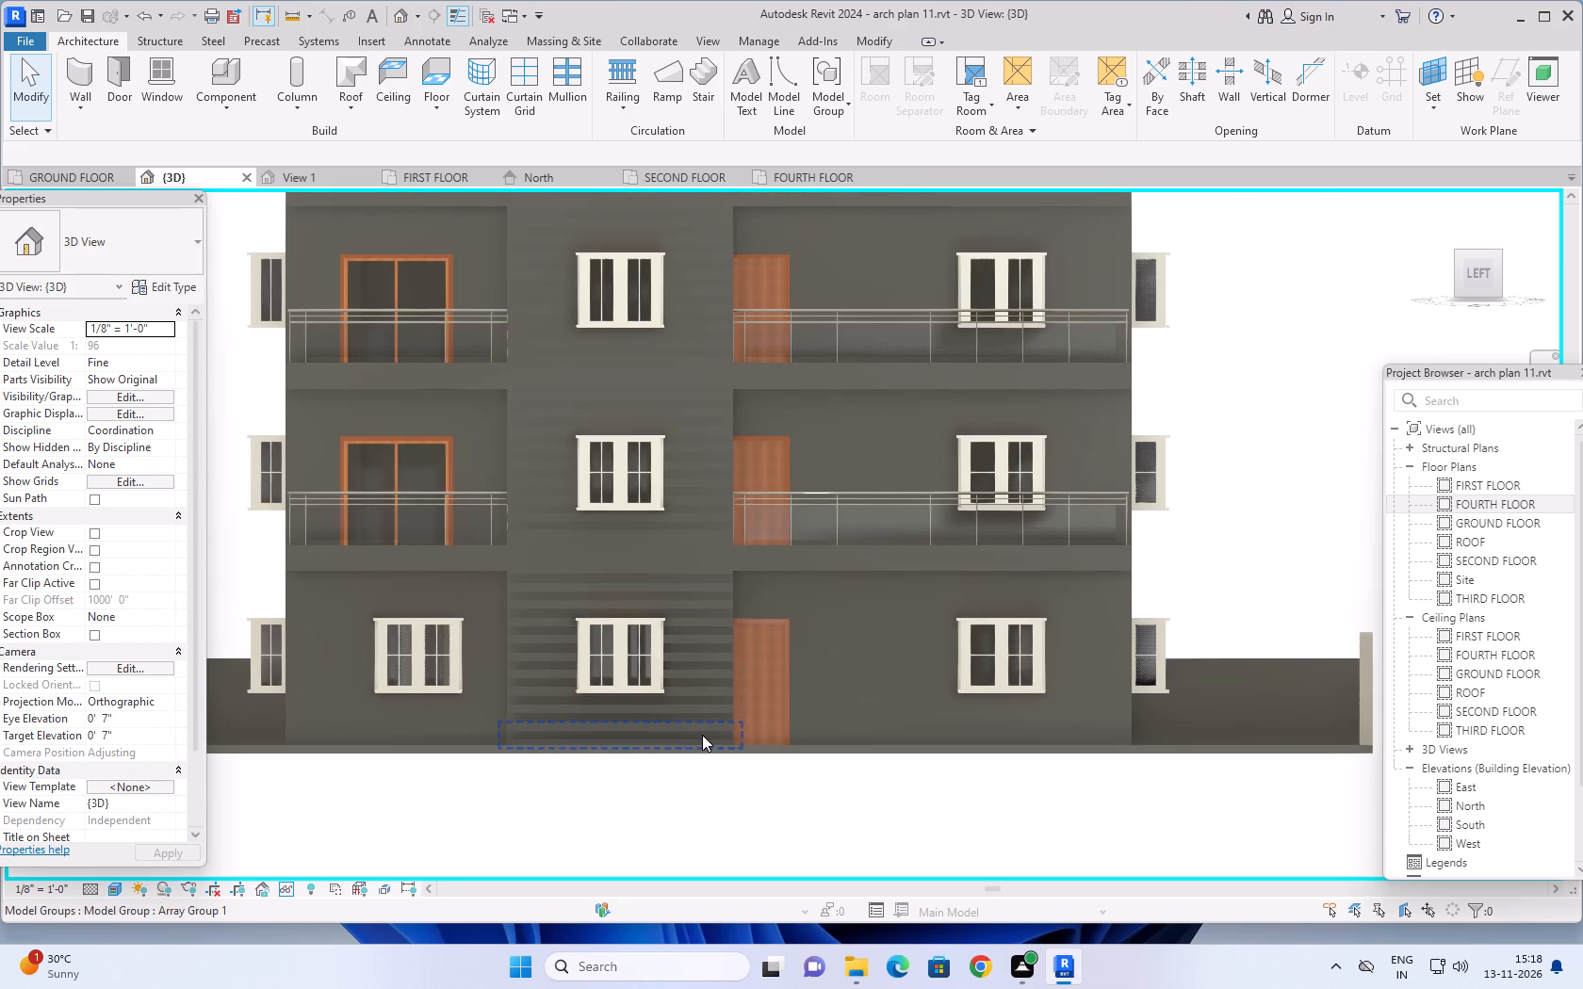
{"action": "scroll", "coordinate": [702, 735], "scroll_direction": "down", "scroll_amount": 2}
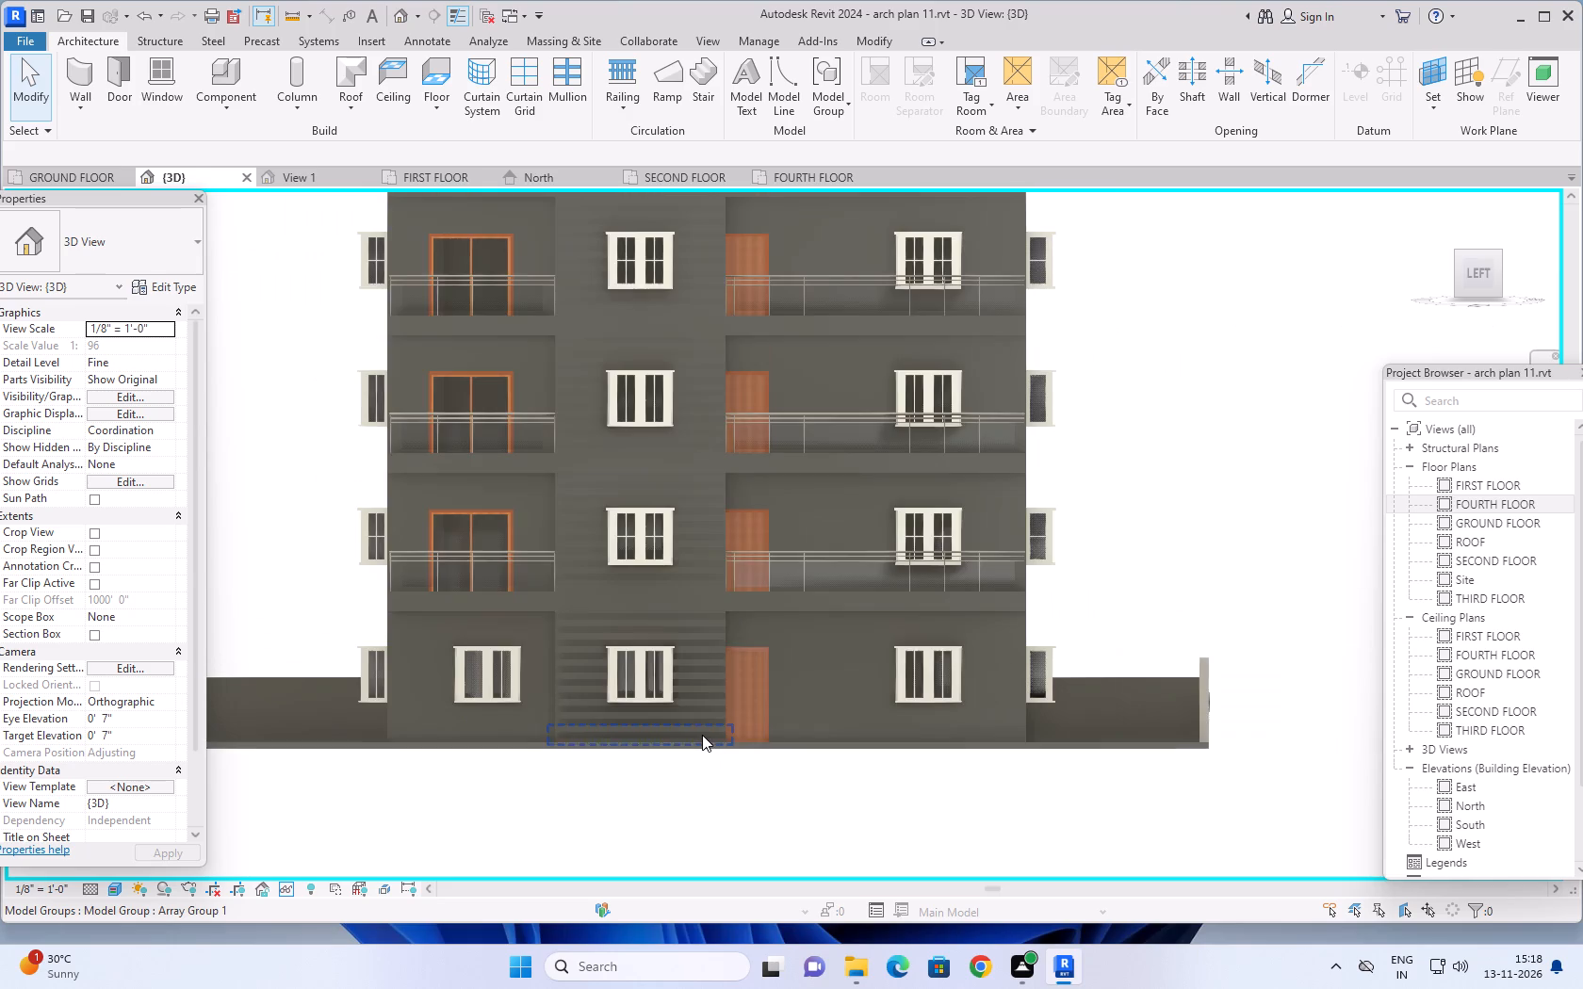
{"action": "scroll", "coordinate": [702, 735], "scroll_direction": "down", "scroll_amount": 2}
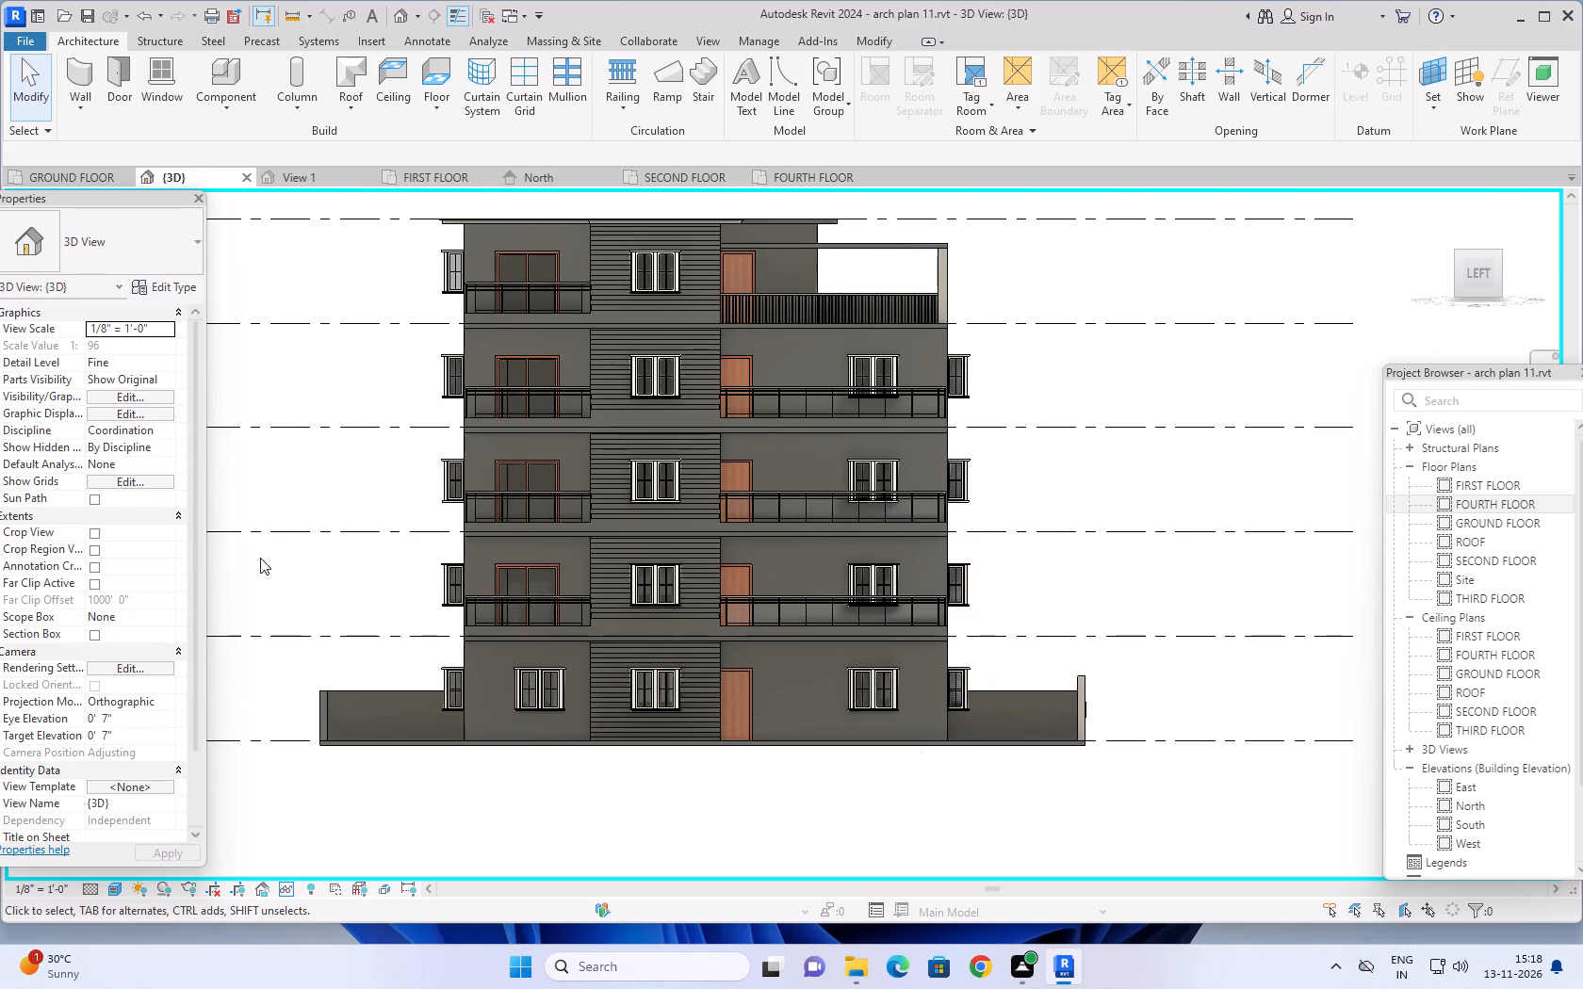
{"action": "middle_click_drag", "start_coordinate": [327, 486], "coordinate": [351, 498]}
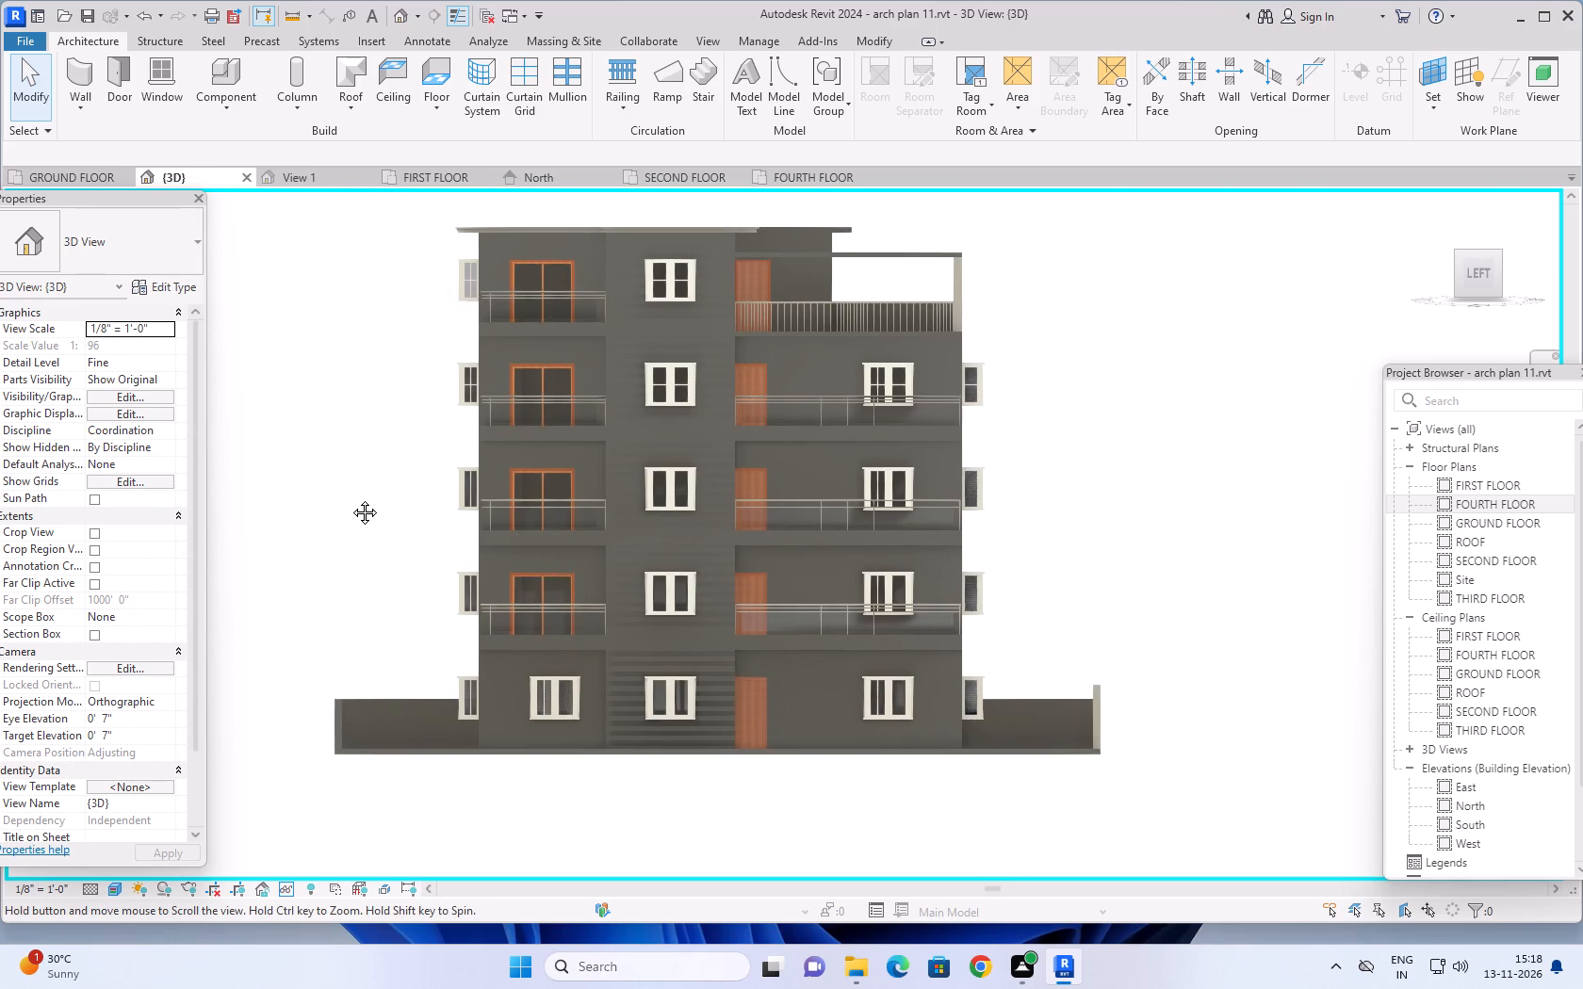
{"action": "middle_click_drag", "start_coordinate": [351, 498], "coordinate": [356, 504]}
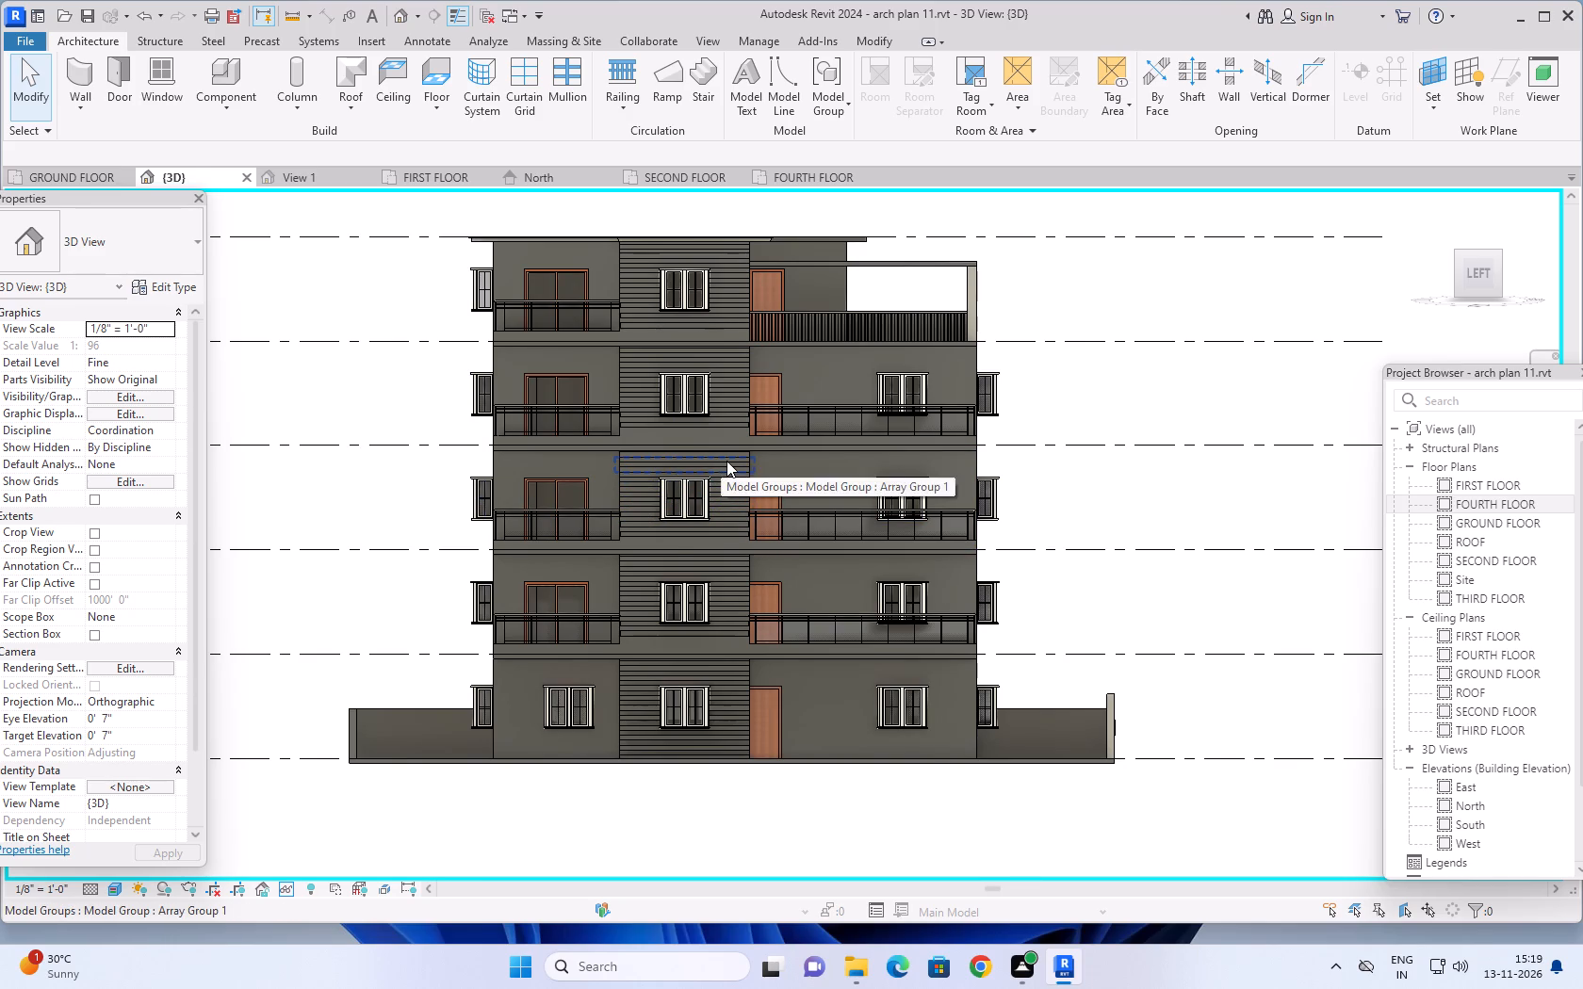
Open the reveal group directly above the second-floor window, just below the third-floor slab, for group editing.
{"action": "scroll", "coordinate": [726, 461], "scroll_direction": "up", "scroll_amount": 6}
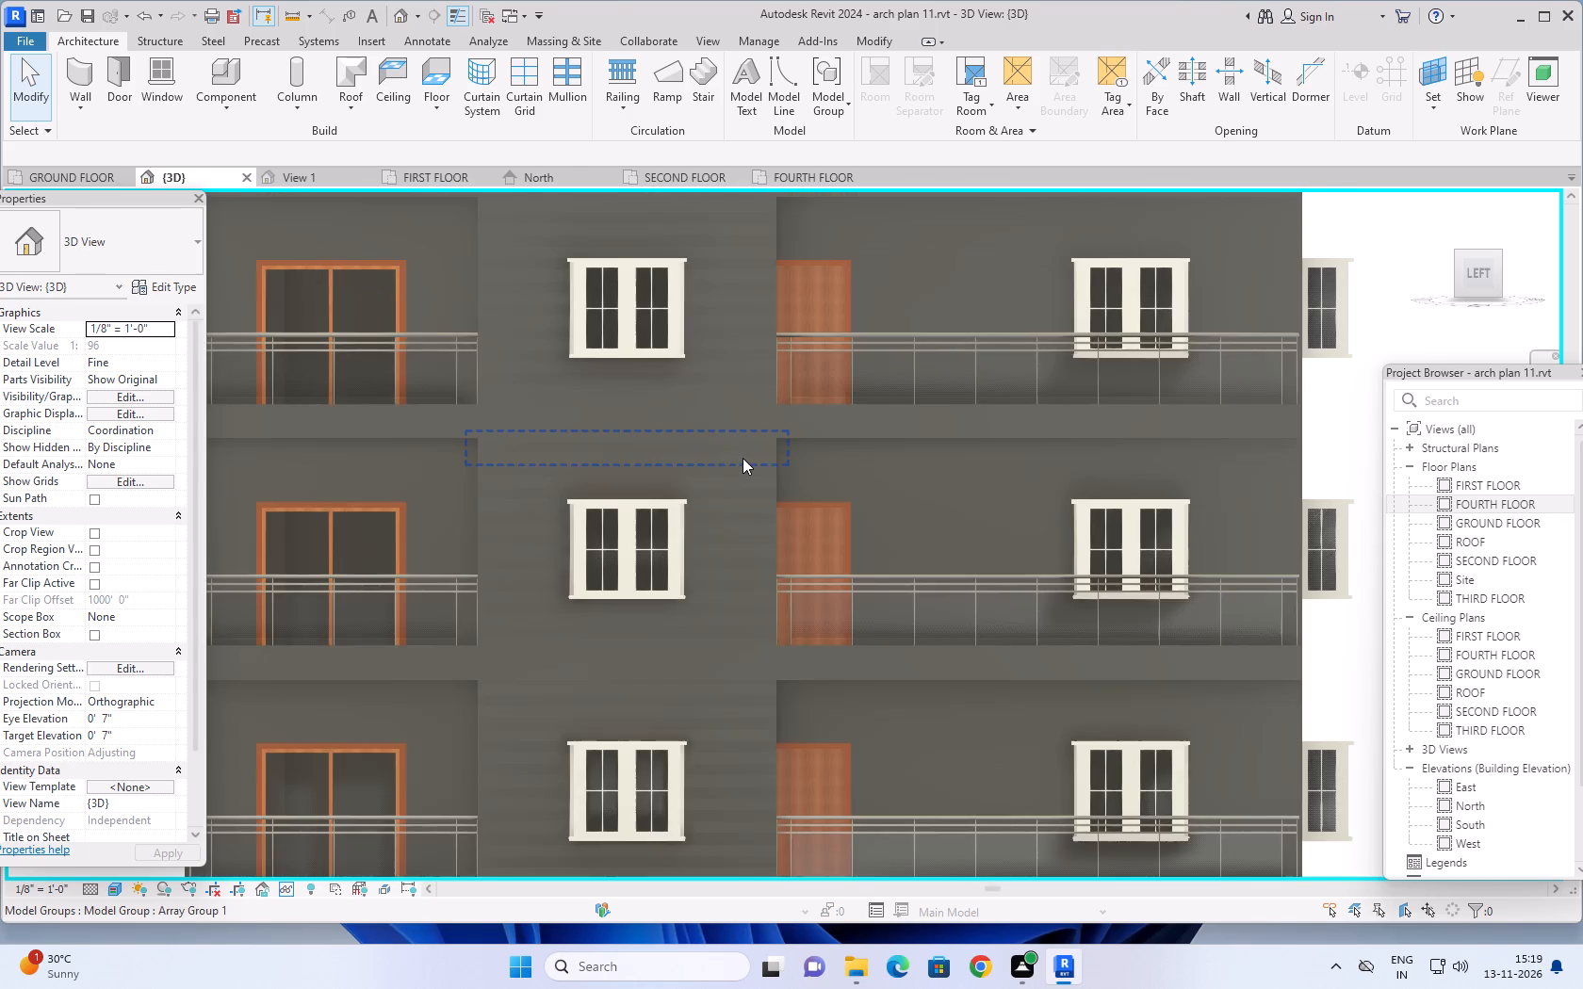
{"action": "left_click", "coordinate": [743, 458]}
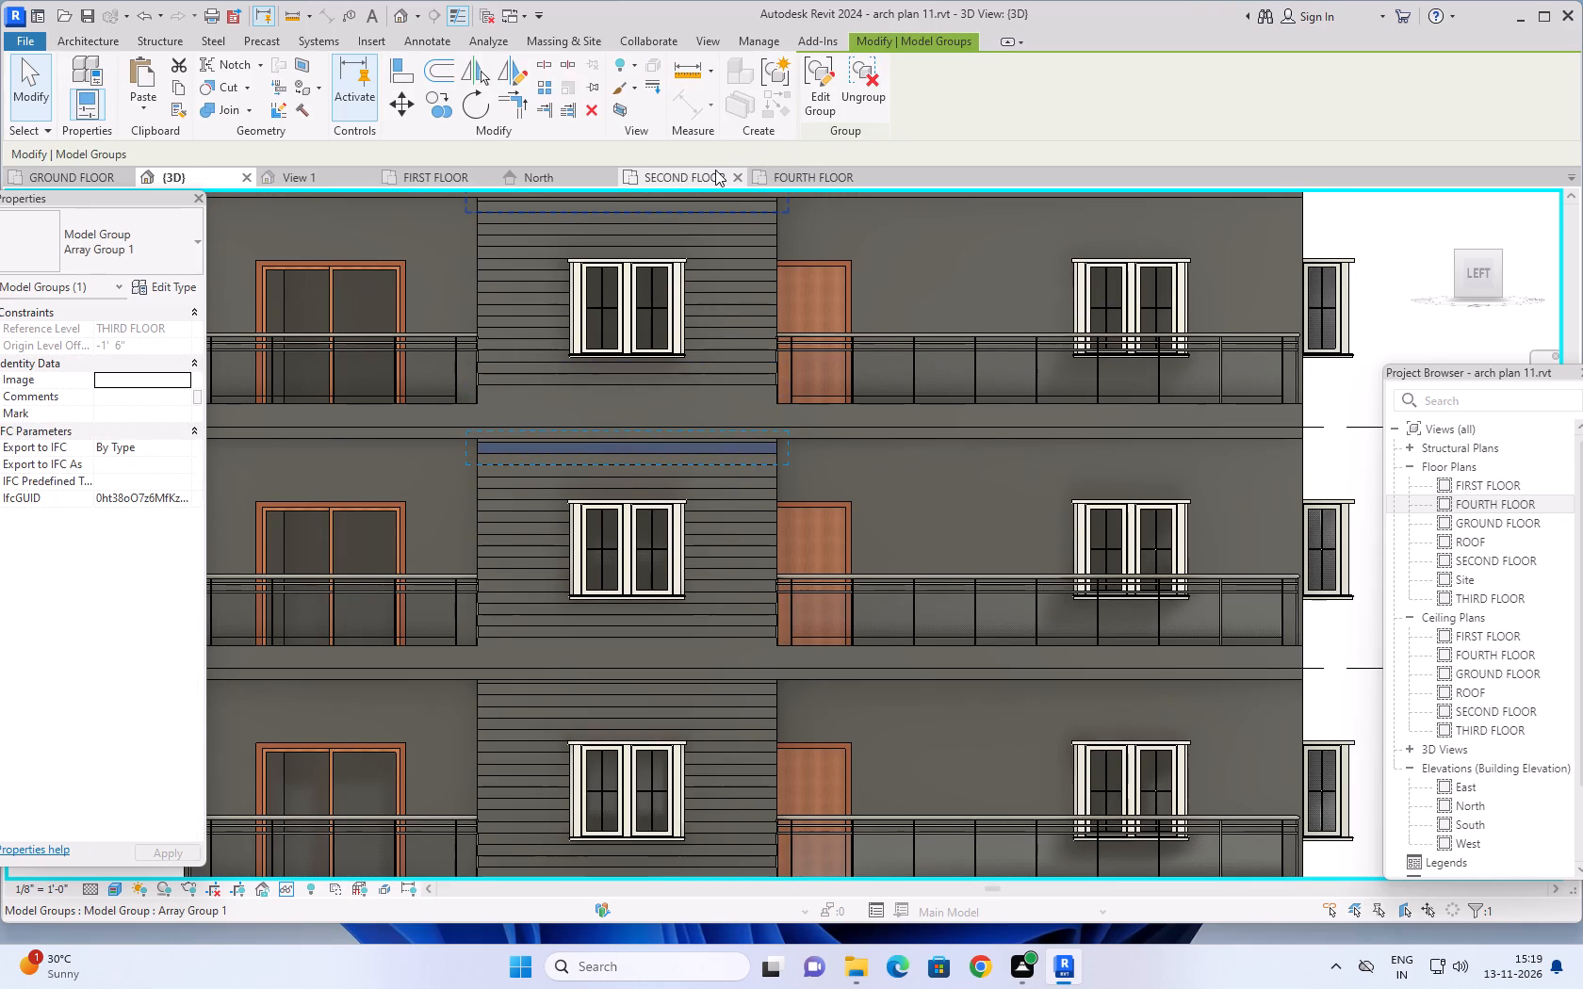
{"action": "left_click", "coordinate": [881, 38]}
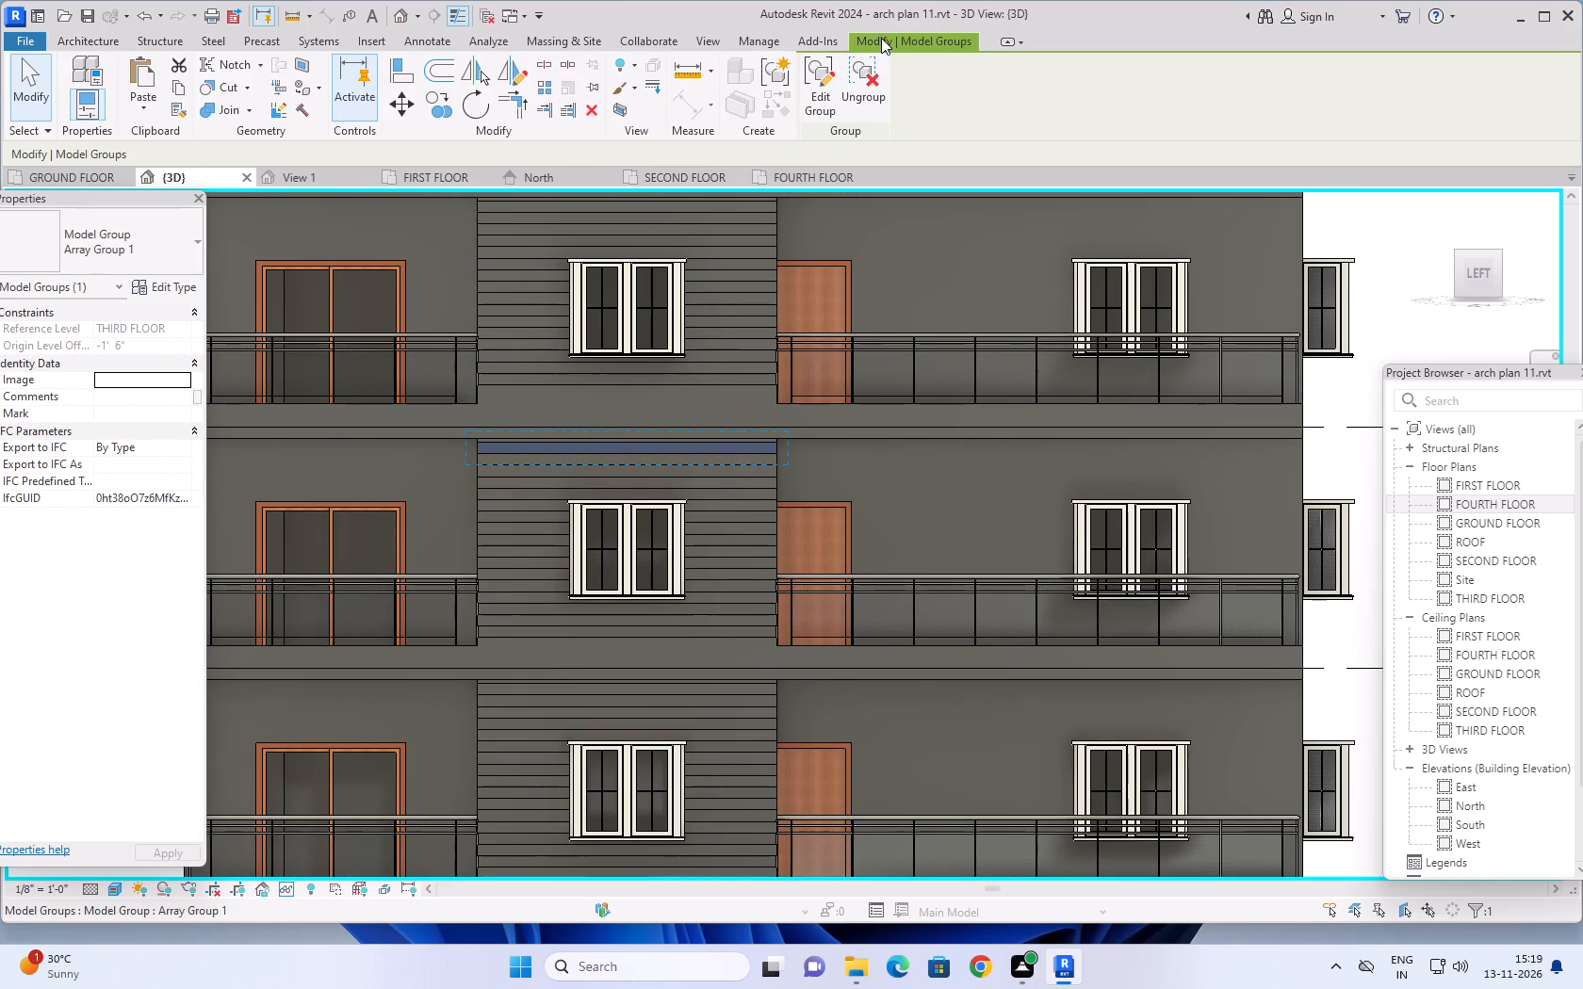
{"action": "left_click", "coordinate": [926, 35]}
{"action": "left_click", "coordinate": [822, 93]}
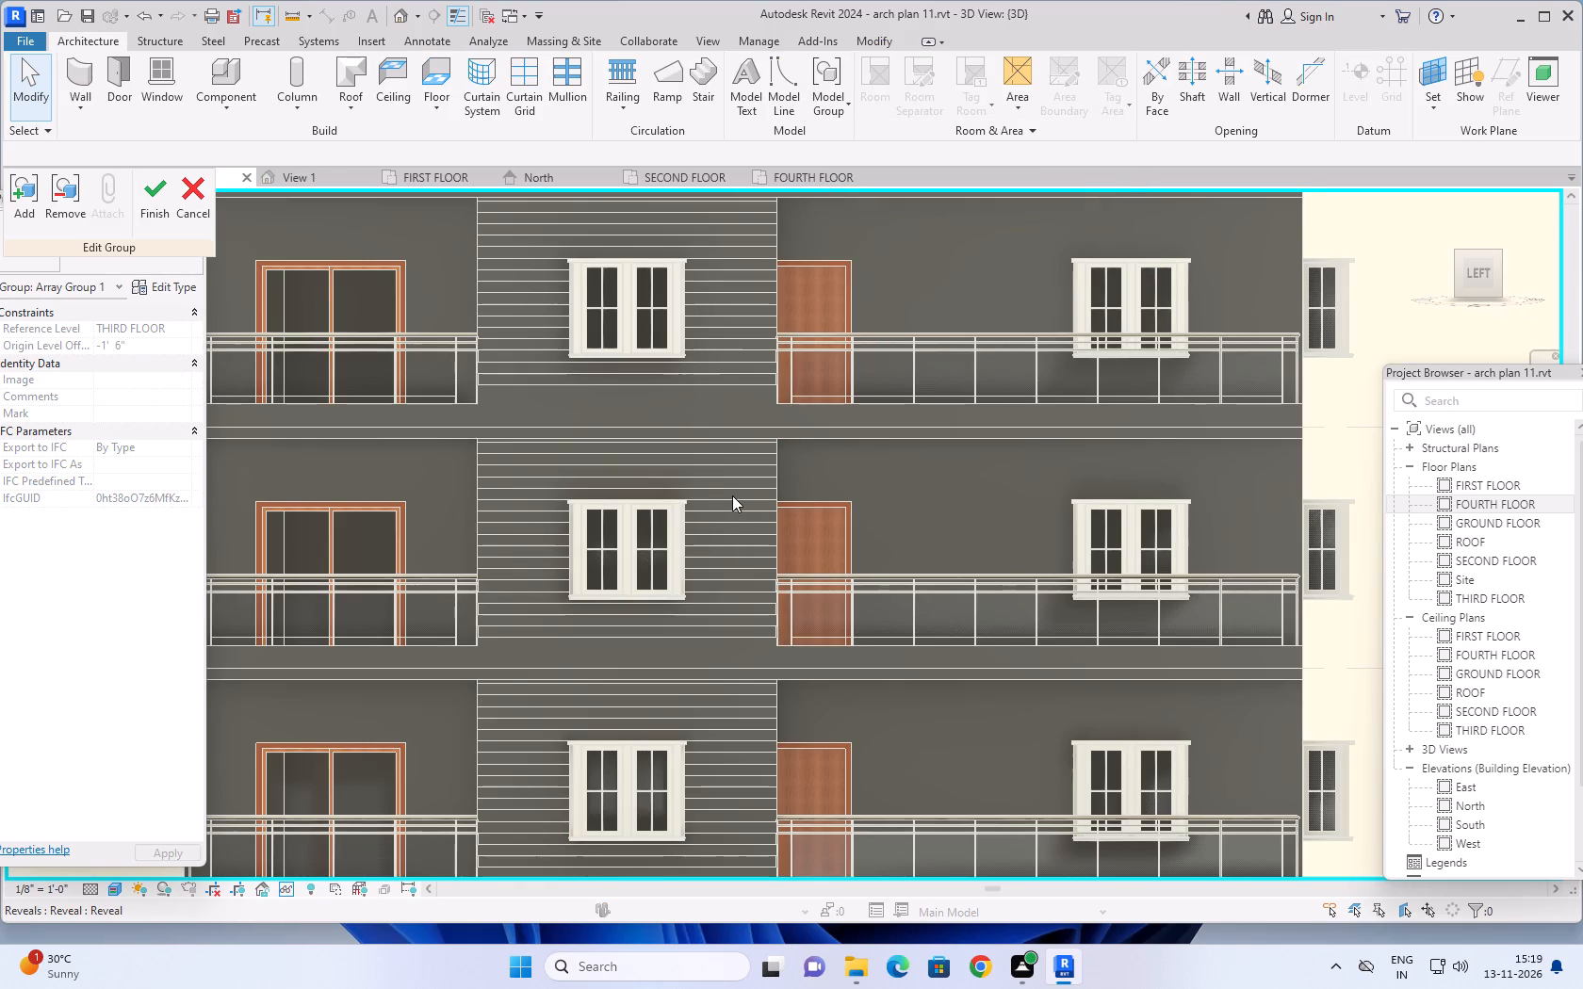
Add the second-floor 9" wall that carries the horizontal reveals and the box bay window to the group.
{"action": "scroll", "coordinate": [732, 495], "scroll_direction": "down", "scroll_amount": 2}
{"action": "left_click", "coordinate": [22, 187]}
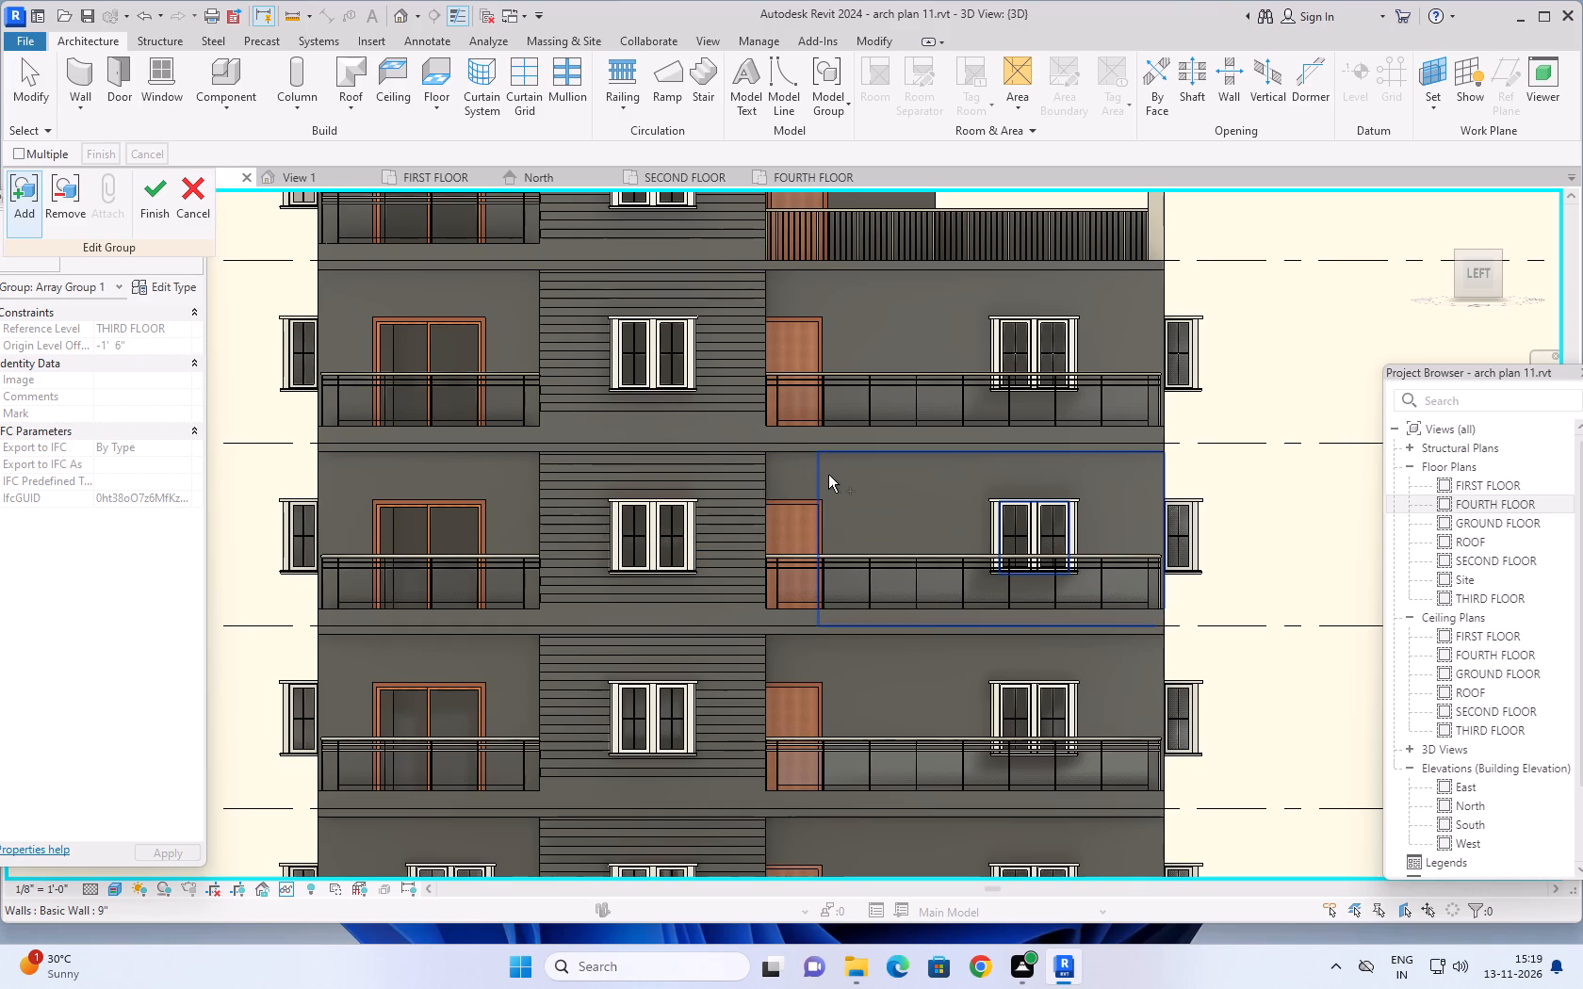
{"action": "left_click", "coordinate": [791, 463]}
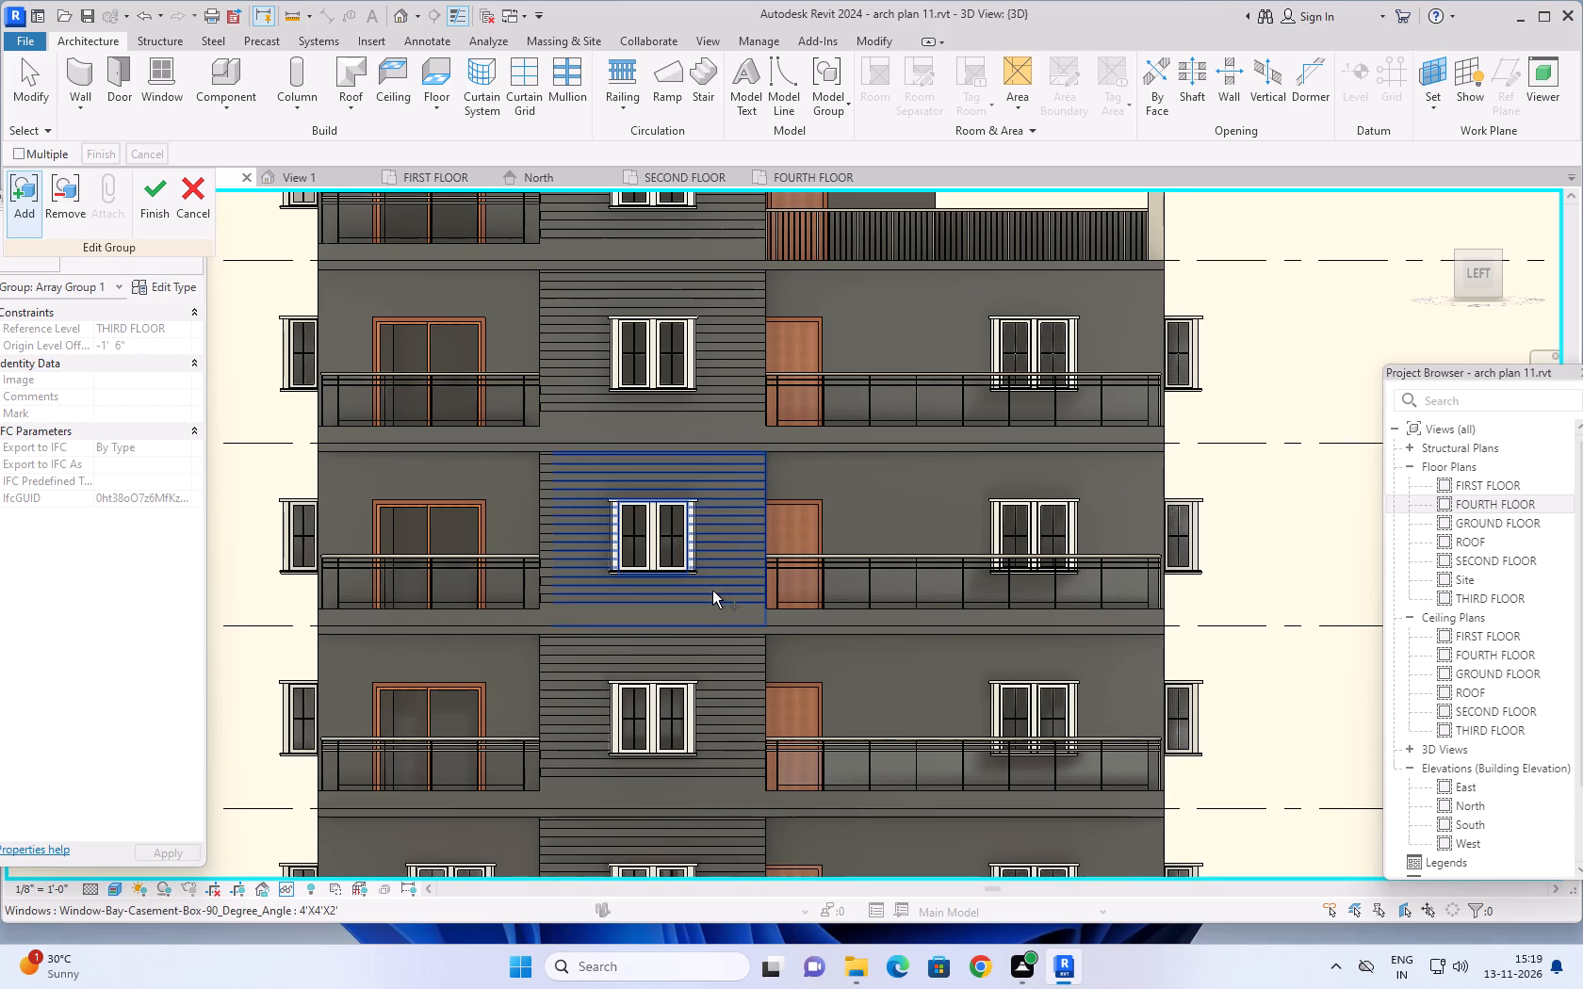
{"action": "middle_click_drag", "start_coordinate": [713, 611], "coordinate": [688, 627]}
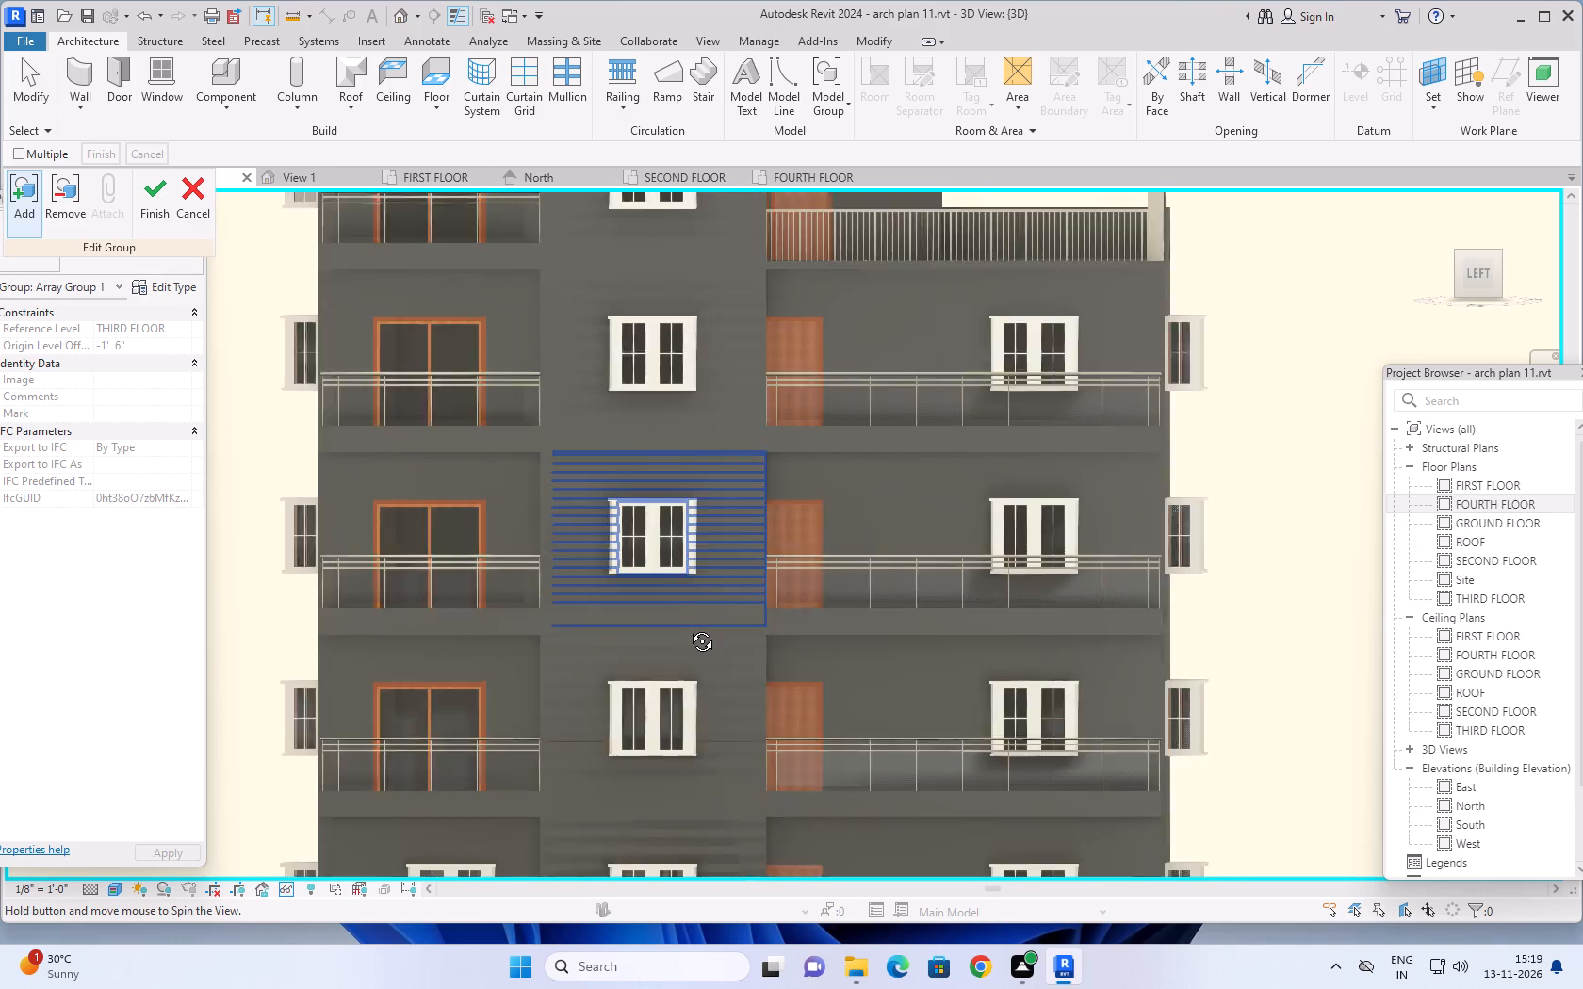
{"action": "middle_click_drag", "start_coordinate": [688, 627], "coordinate": [485, 652]}
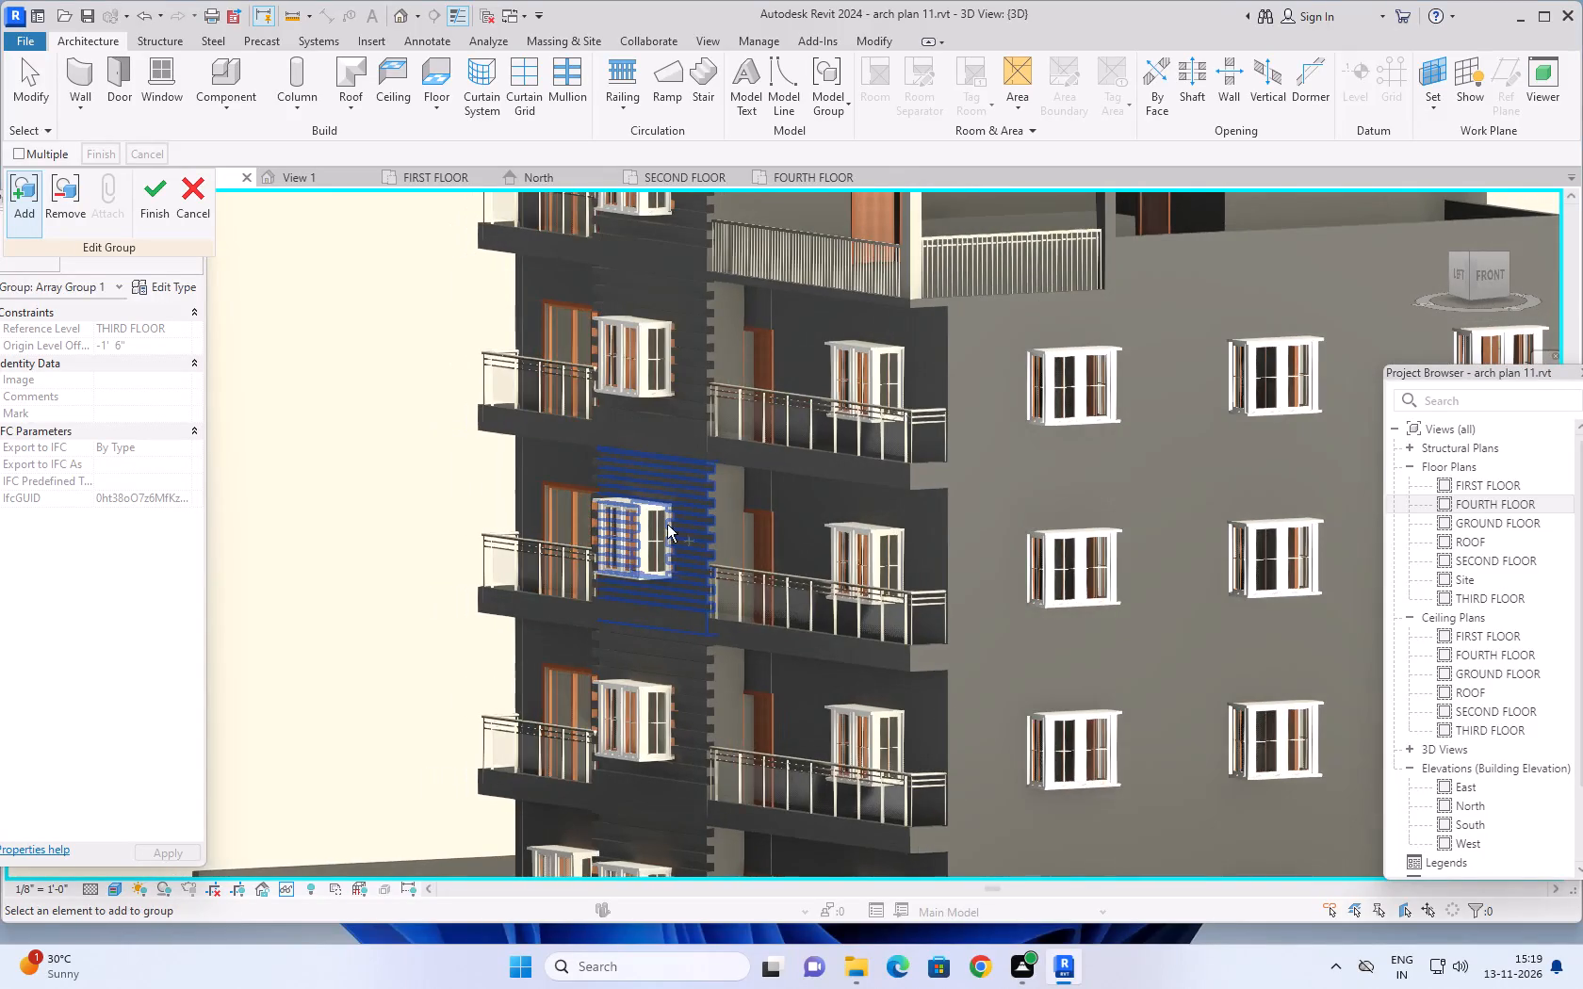
{"action": "scroll", "coordinate": [723, 462], "scroll_direction": "up", "scroll_amount": 5}
{"action": "scroll", "coordinate": [712, 555], "scroll_direction": "up", "scroll_amount": 6}
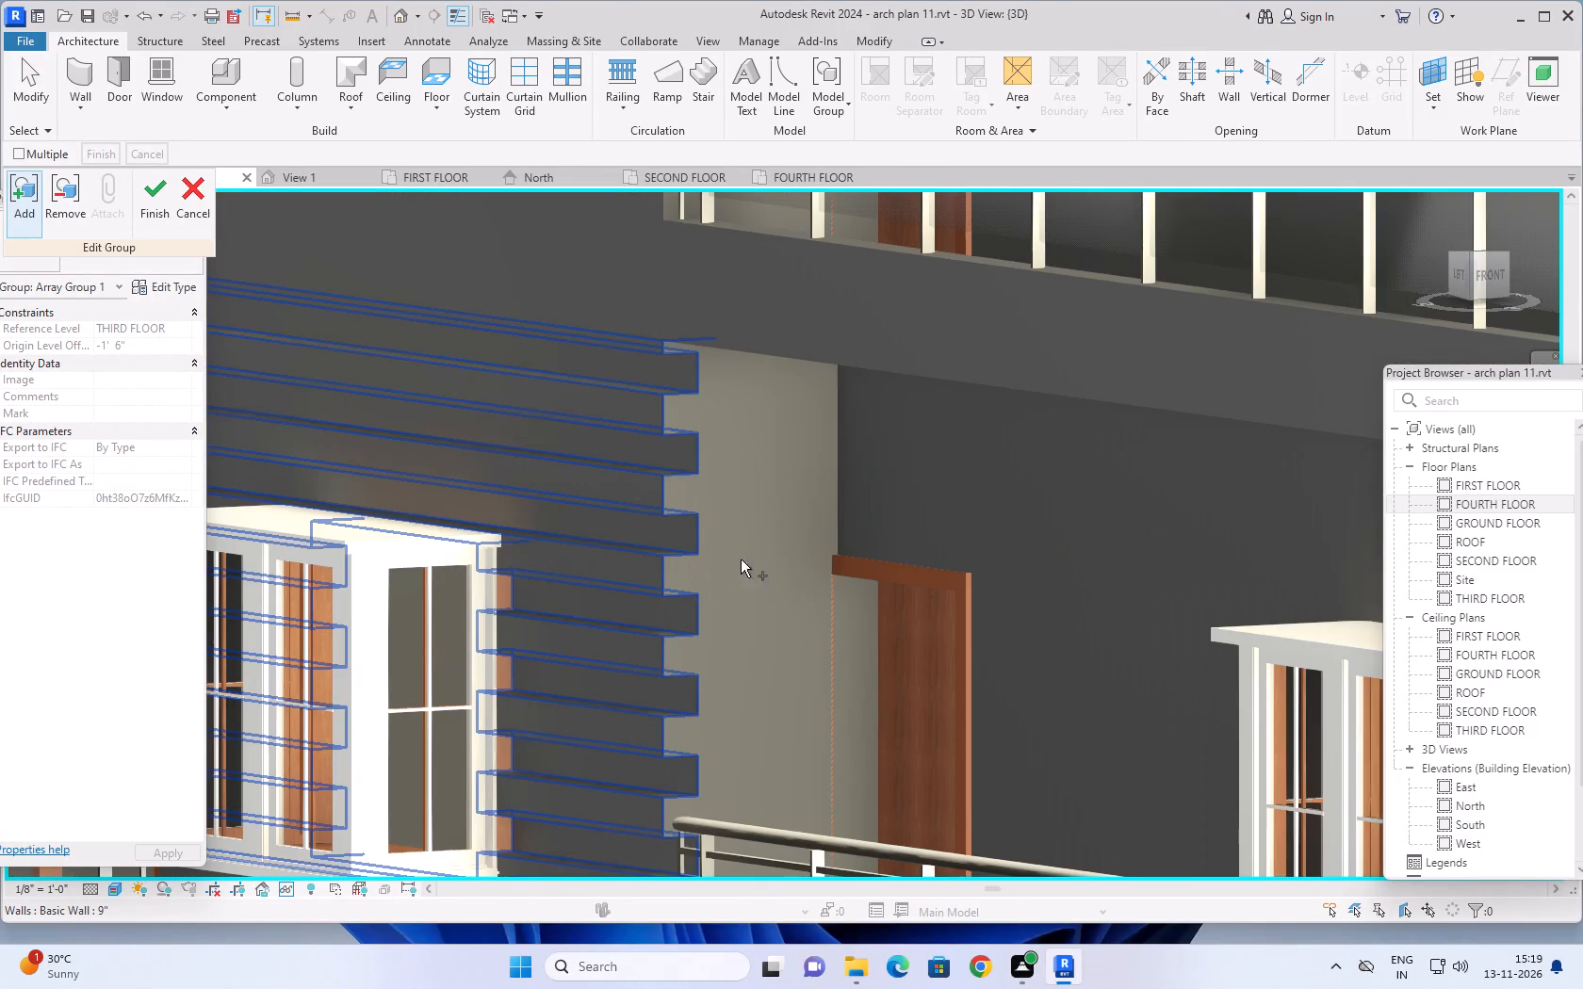
{"action": "left_click", "coordinate": [706, 379]}
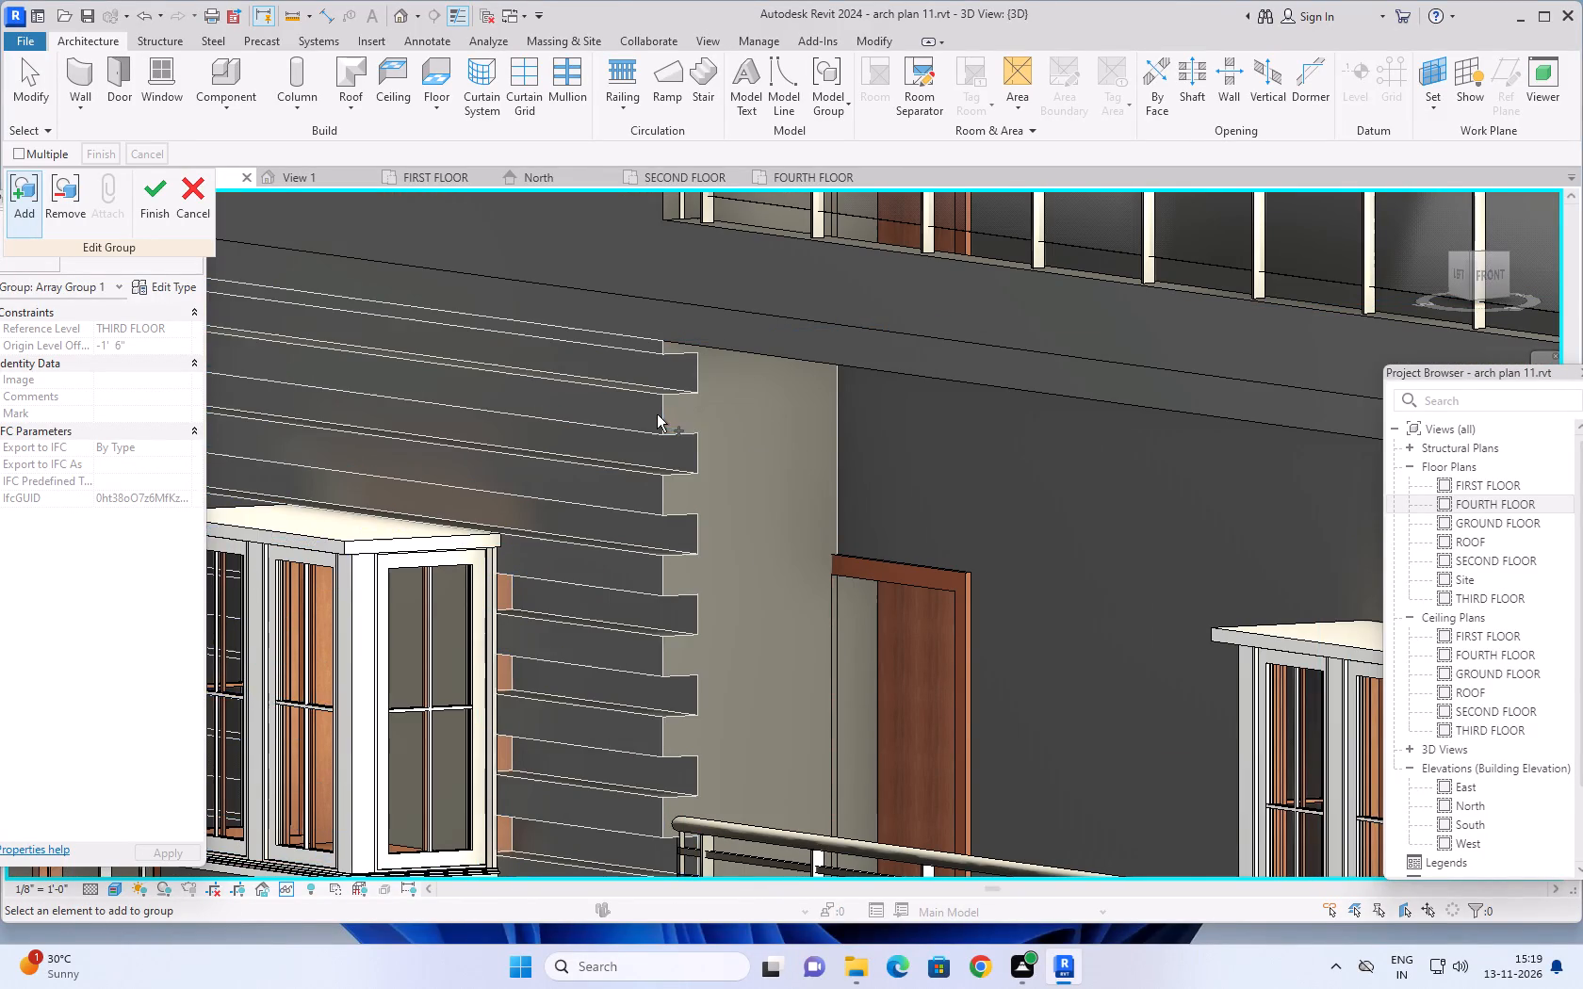
Try to add the adjoining second-floor 9" wall behind the balcony railing and door to the group.
{"action": "scroll", "coordinate": [657, 414], "scroll_direction": "down", "scroll_amount": 6}
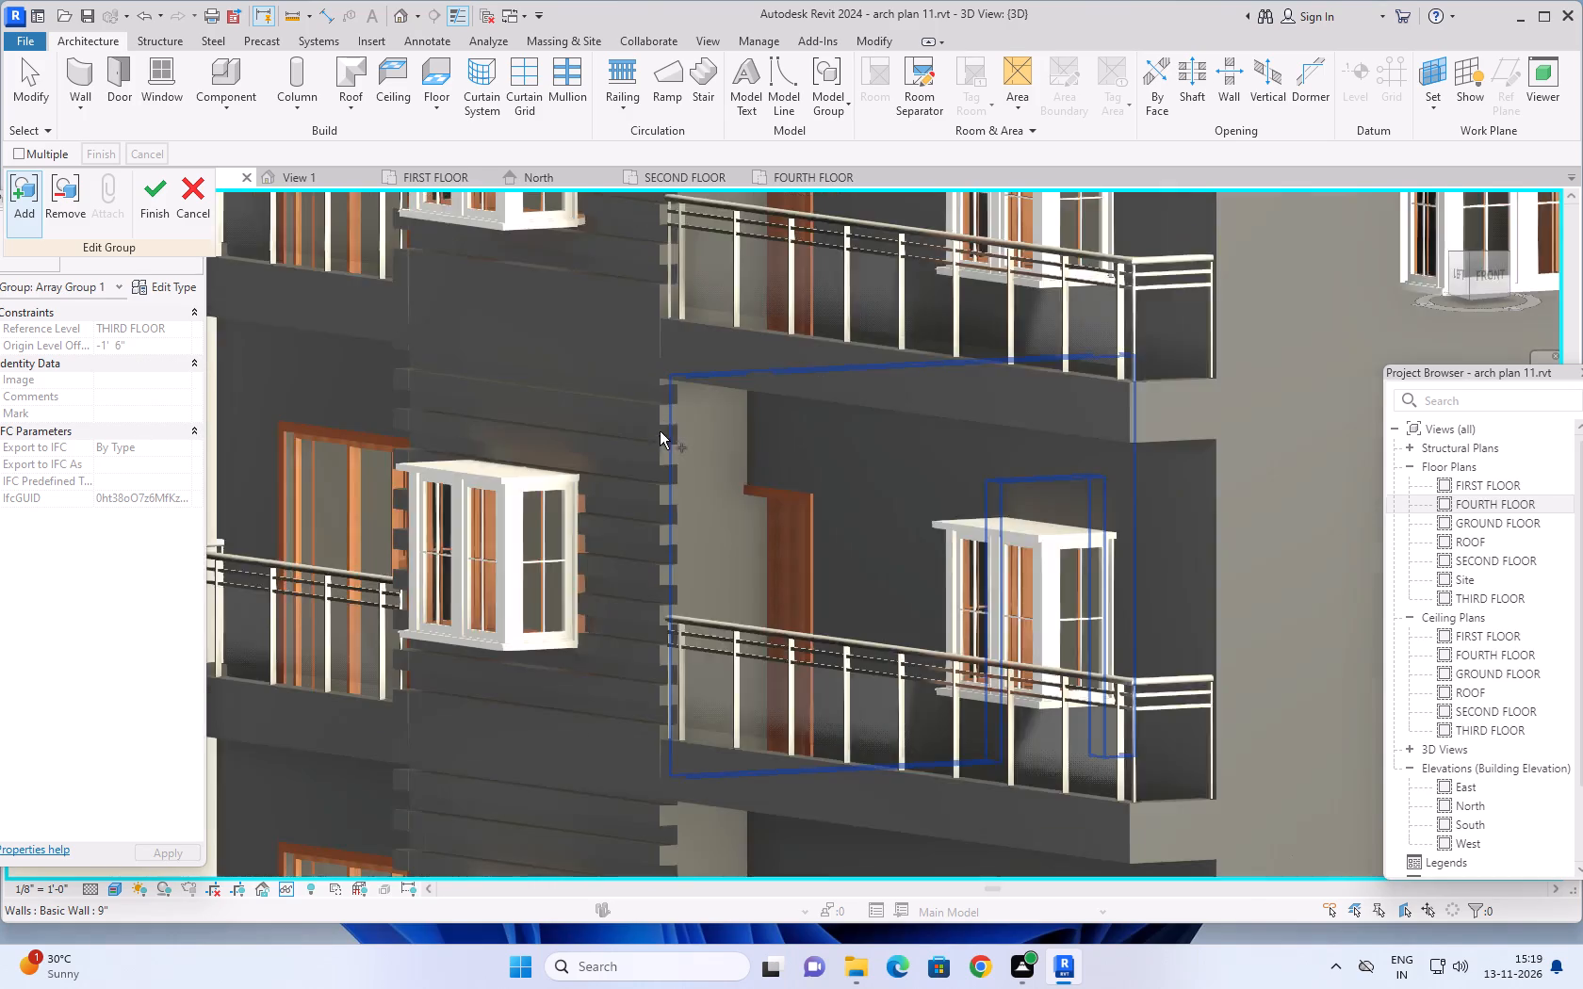
{"action": "scroll", "coordinate": [660, 431], "scroll_direction": "down", "scroll_amount": 1}
{"action": "middle_click_drag", "start_coordinate": [655, 453], "coordinate": [600, 340]}
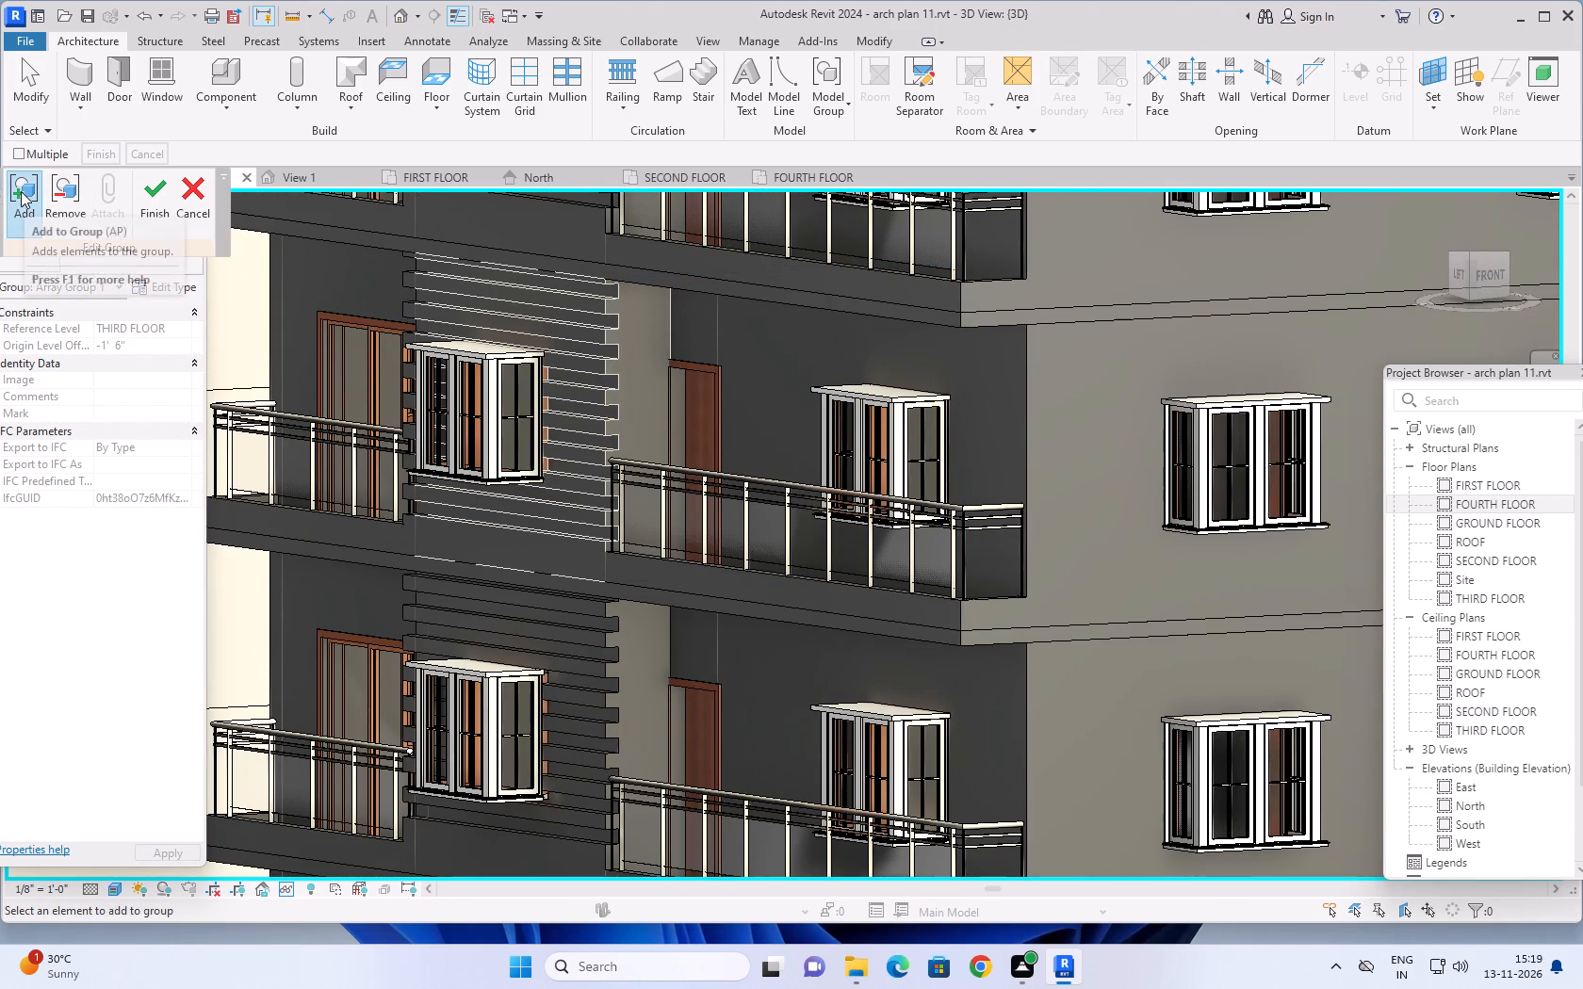
{"action": "left_click", "coordinate": [21, 191]}
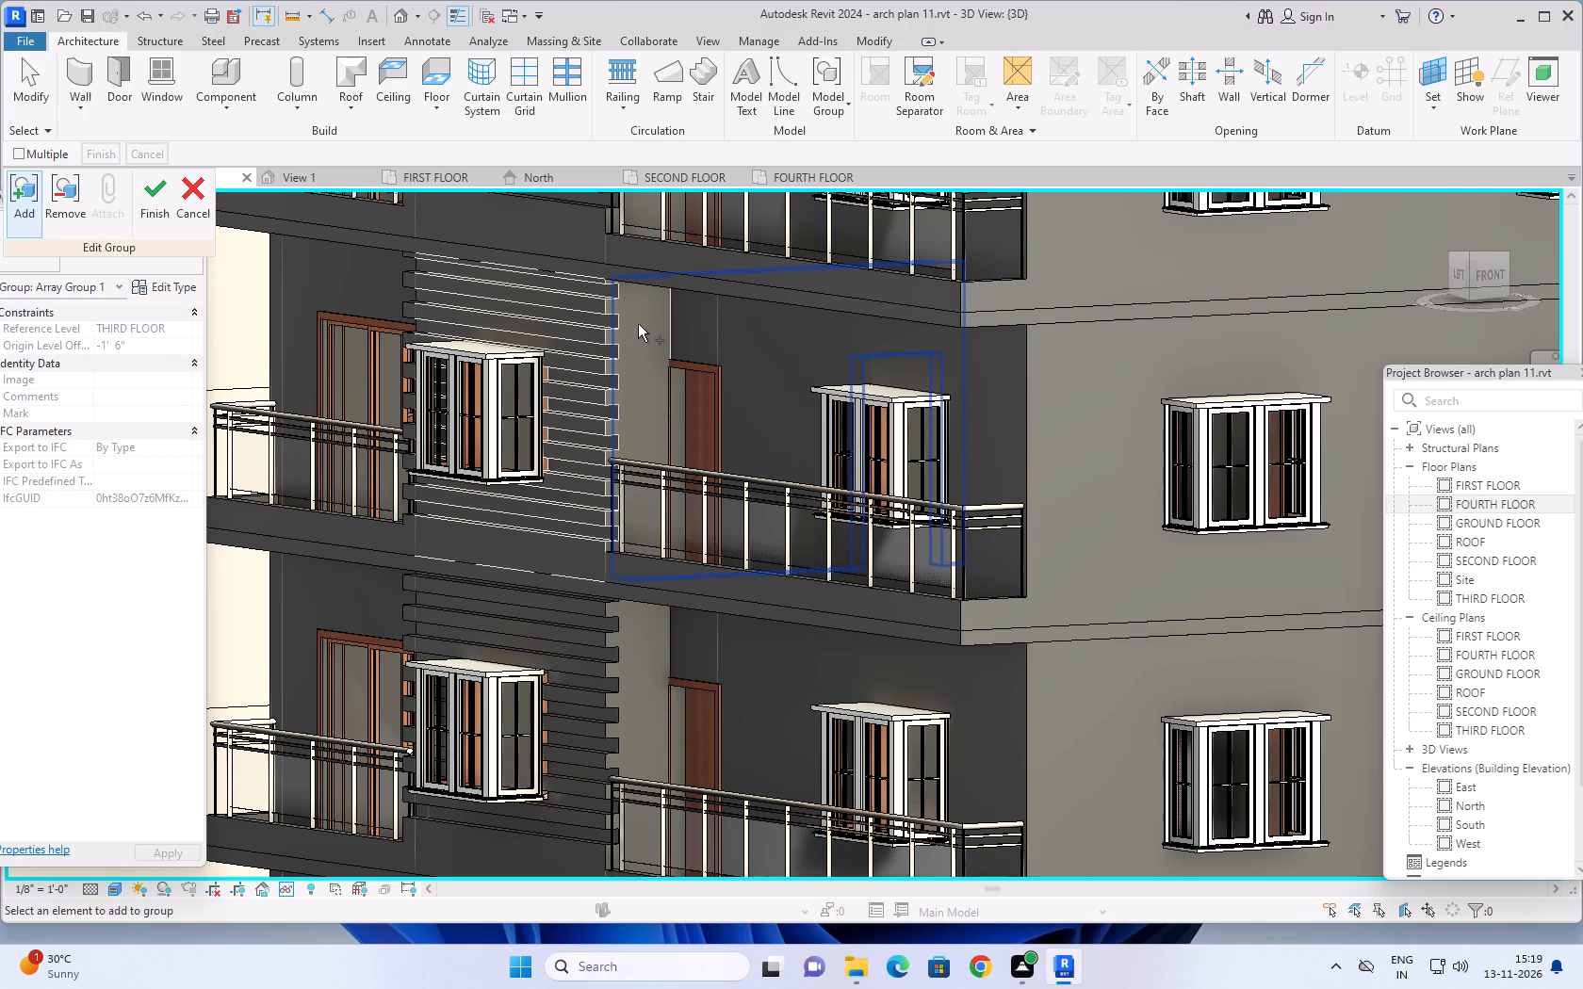
{"action": "scroll", "coordinate": [638, 426], "scroll_direction": "up", "scroll_amount": 4}
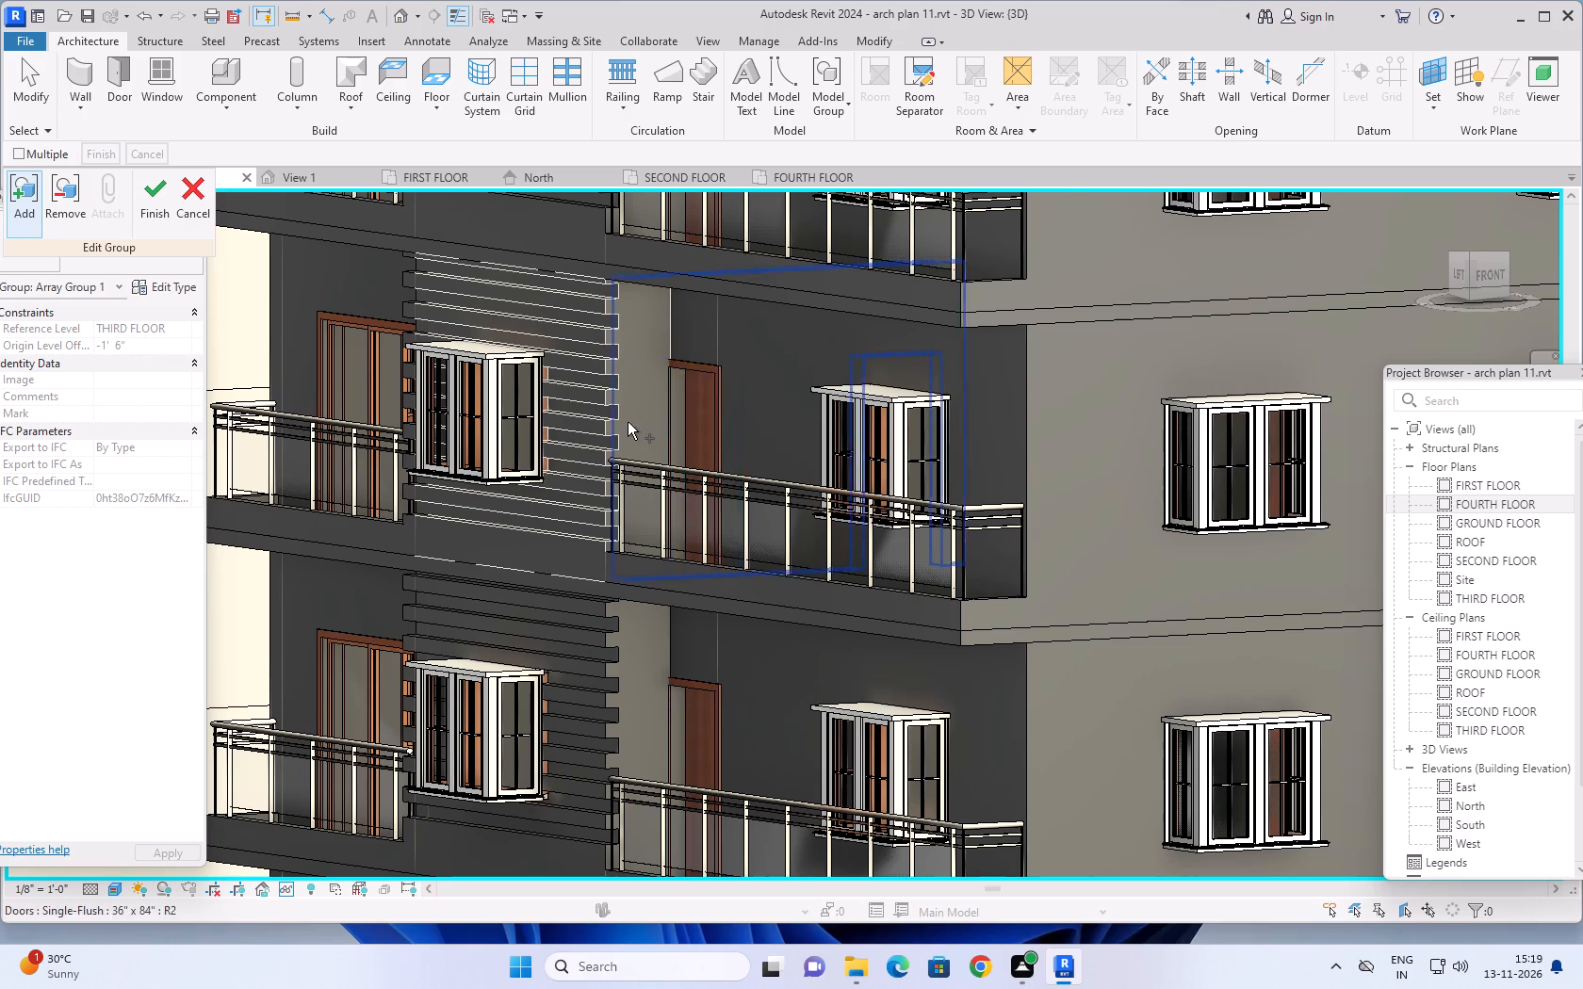
{"action": "scroll", "coordinate": [628, 422], "scroll_direction": "up", "scroll_amount": 9}
{"action": "left_click", "coordinate": [631, 373]}
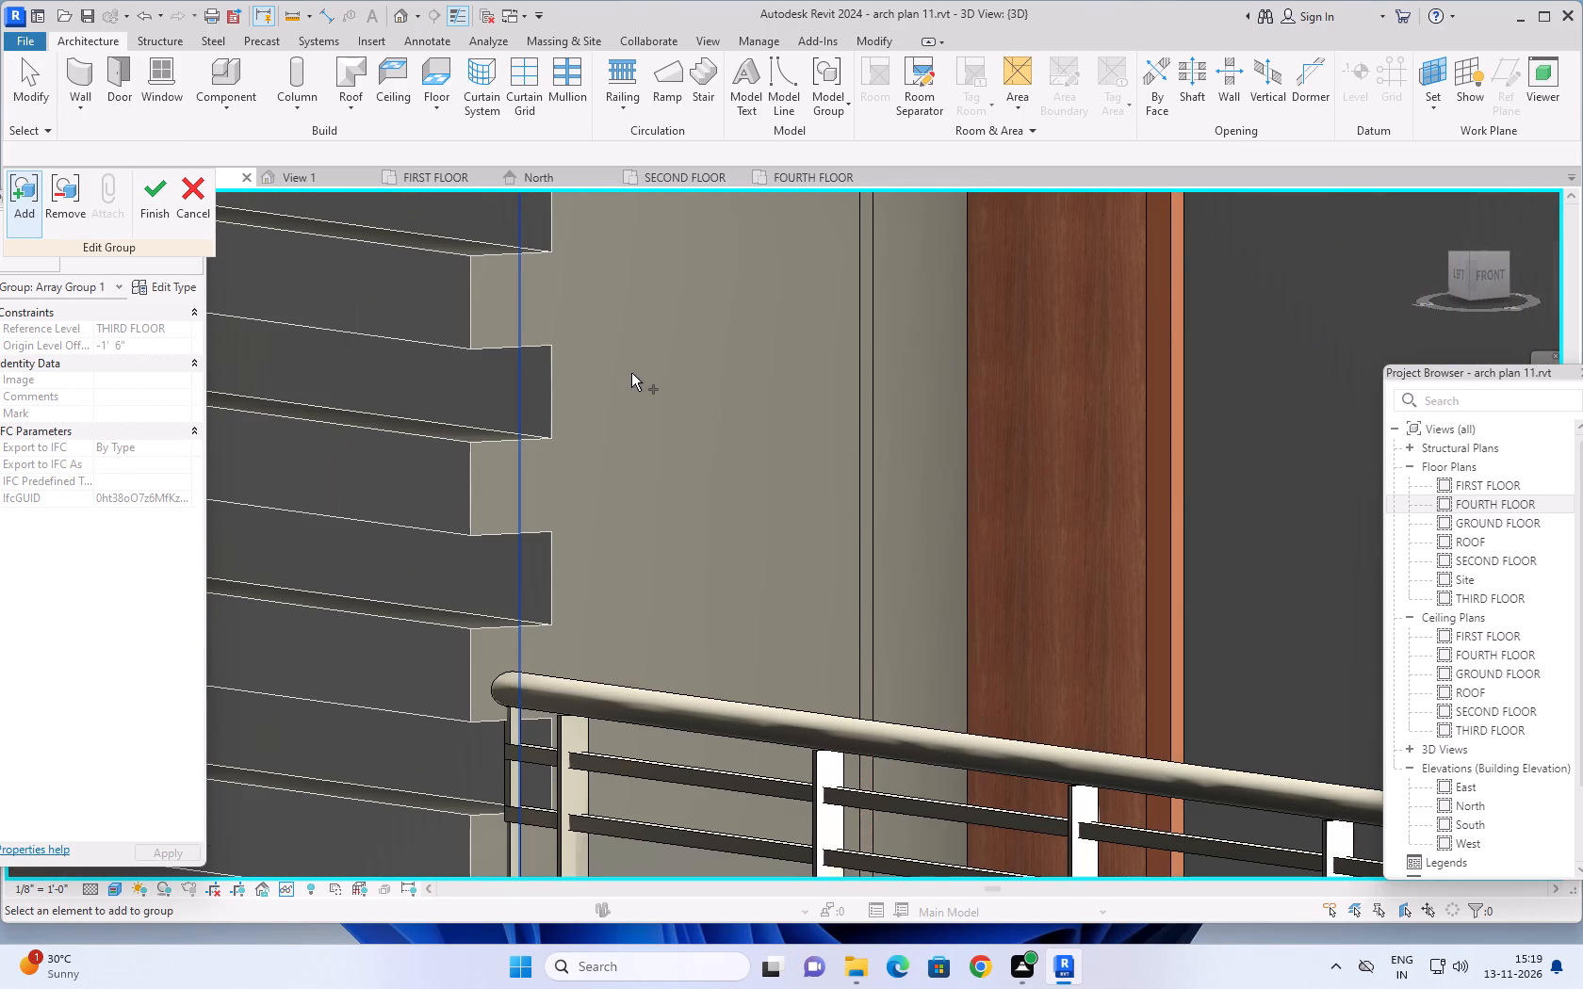
Examine the grouped second-floor wall and its reveals against the balcony facade, straight on and from the building corner.
{"action": "scroll", "coordinate": [658, 464], "scroll_direction": "down", "scroll_amount": 3}
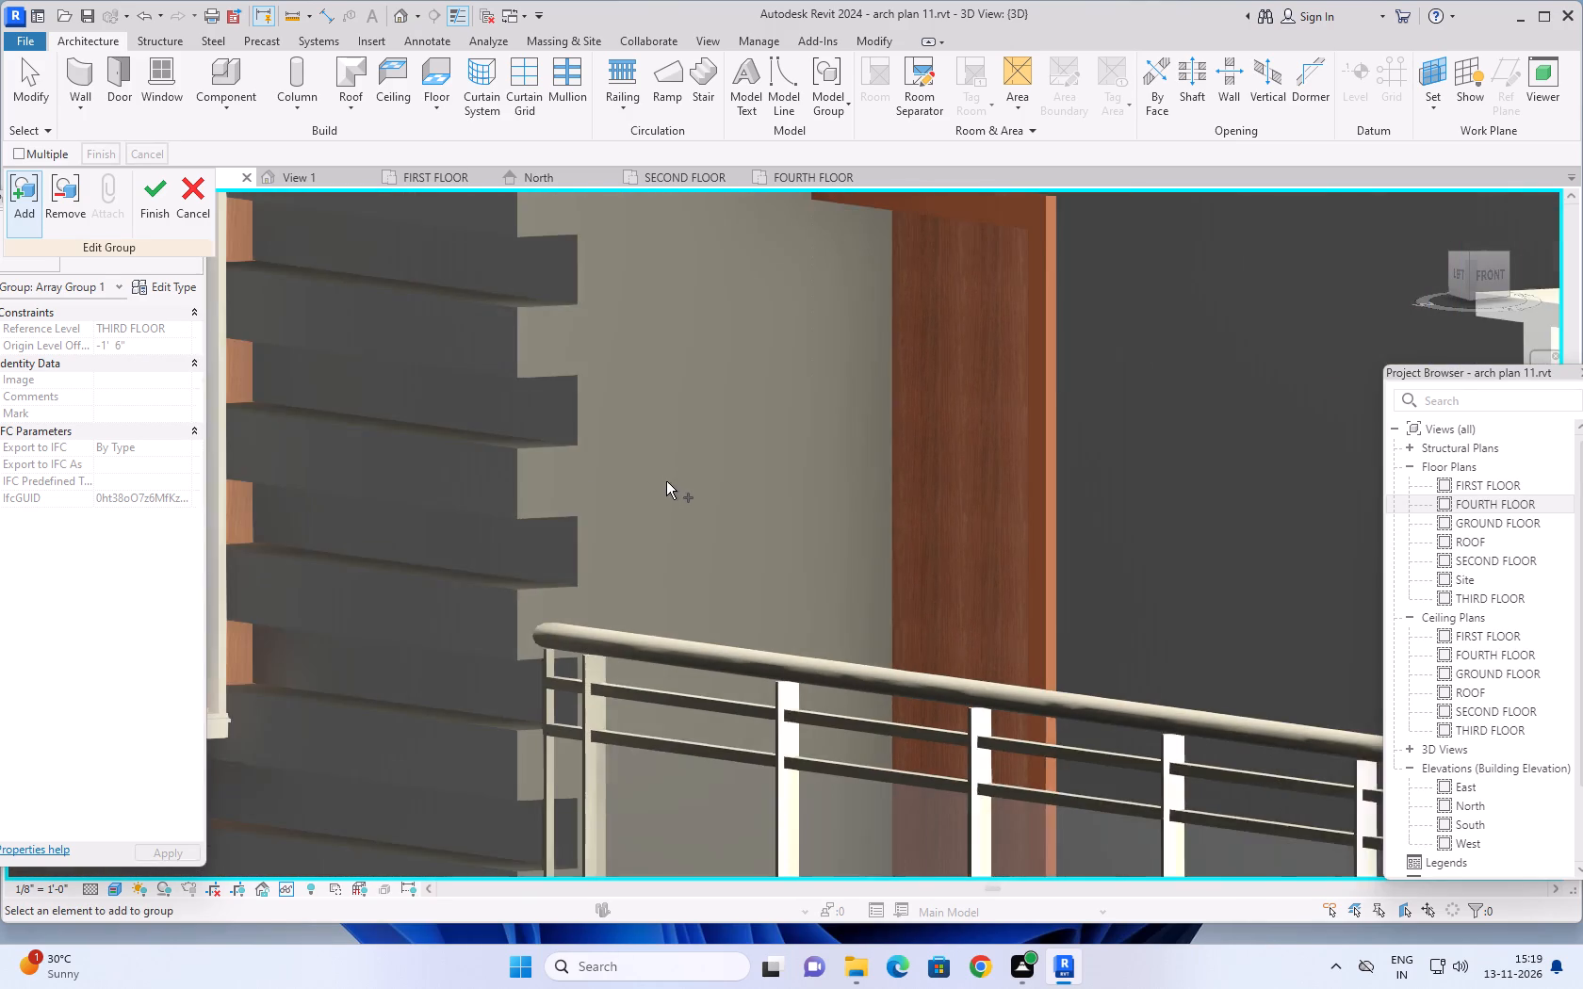
{"action": "scroll", "coordinate": [673, 492], "scroll_direction": "down", "scroll_amount": 8}
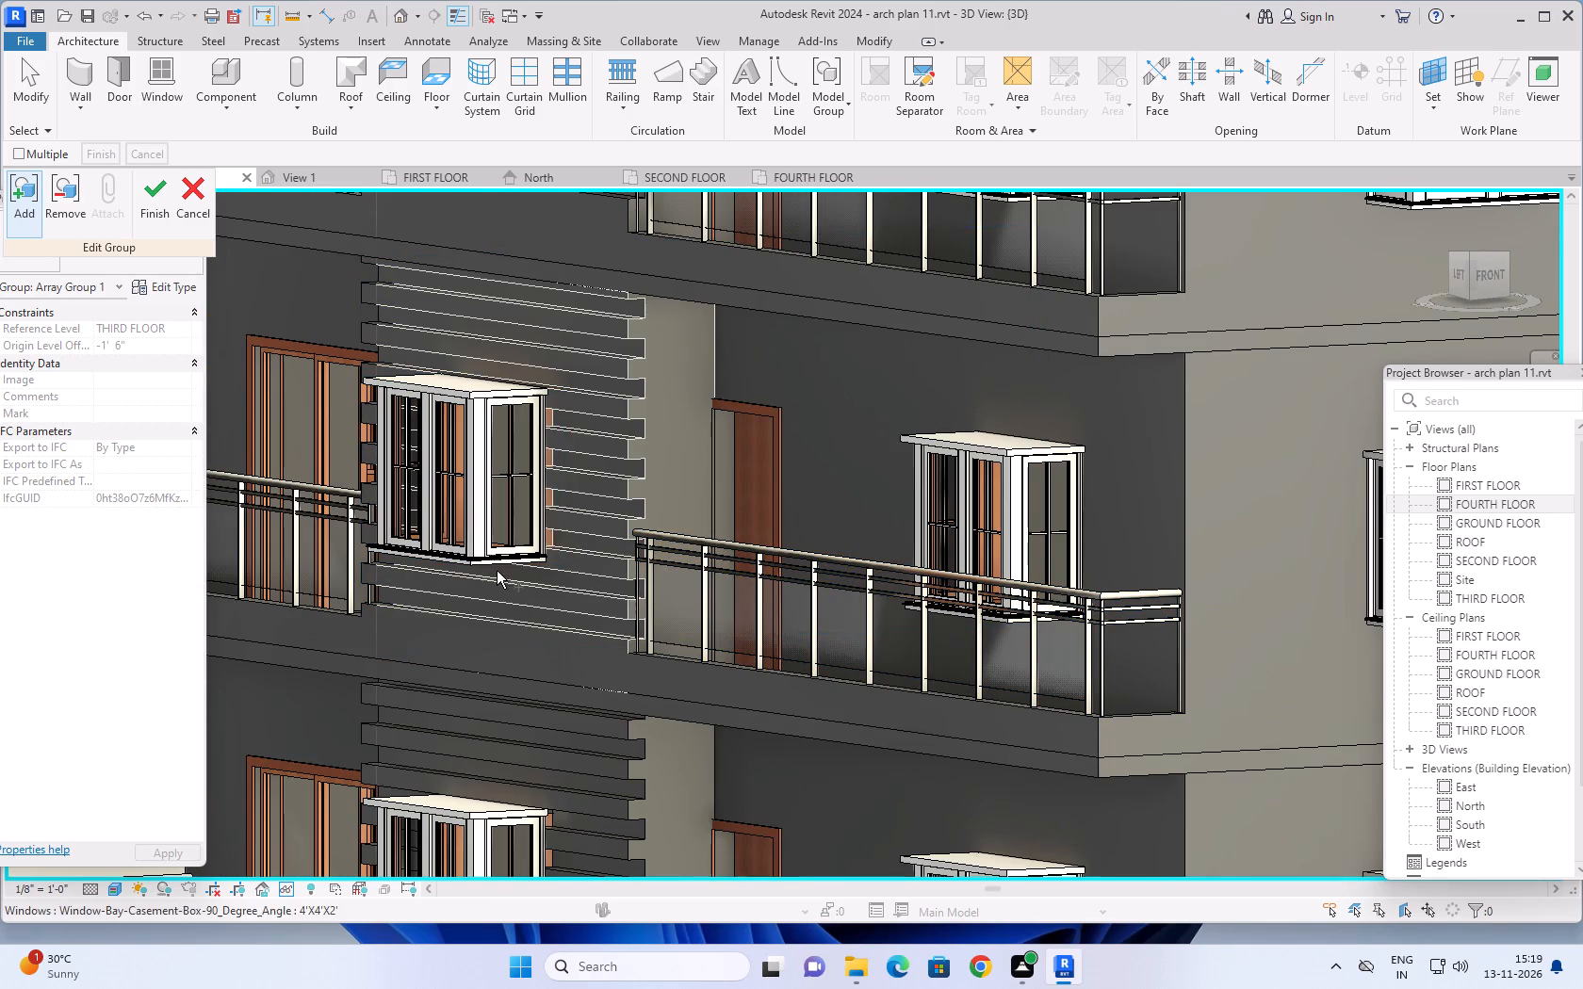
{"action": "middle_click_drag", "start_coordinate": [511, 645], "coordinate": [690, 631], "text": "shift"}
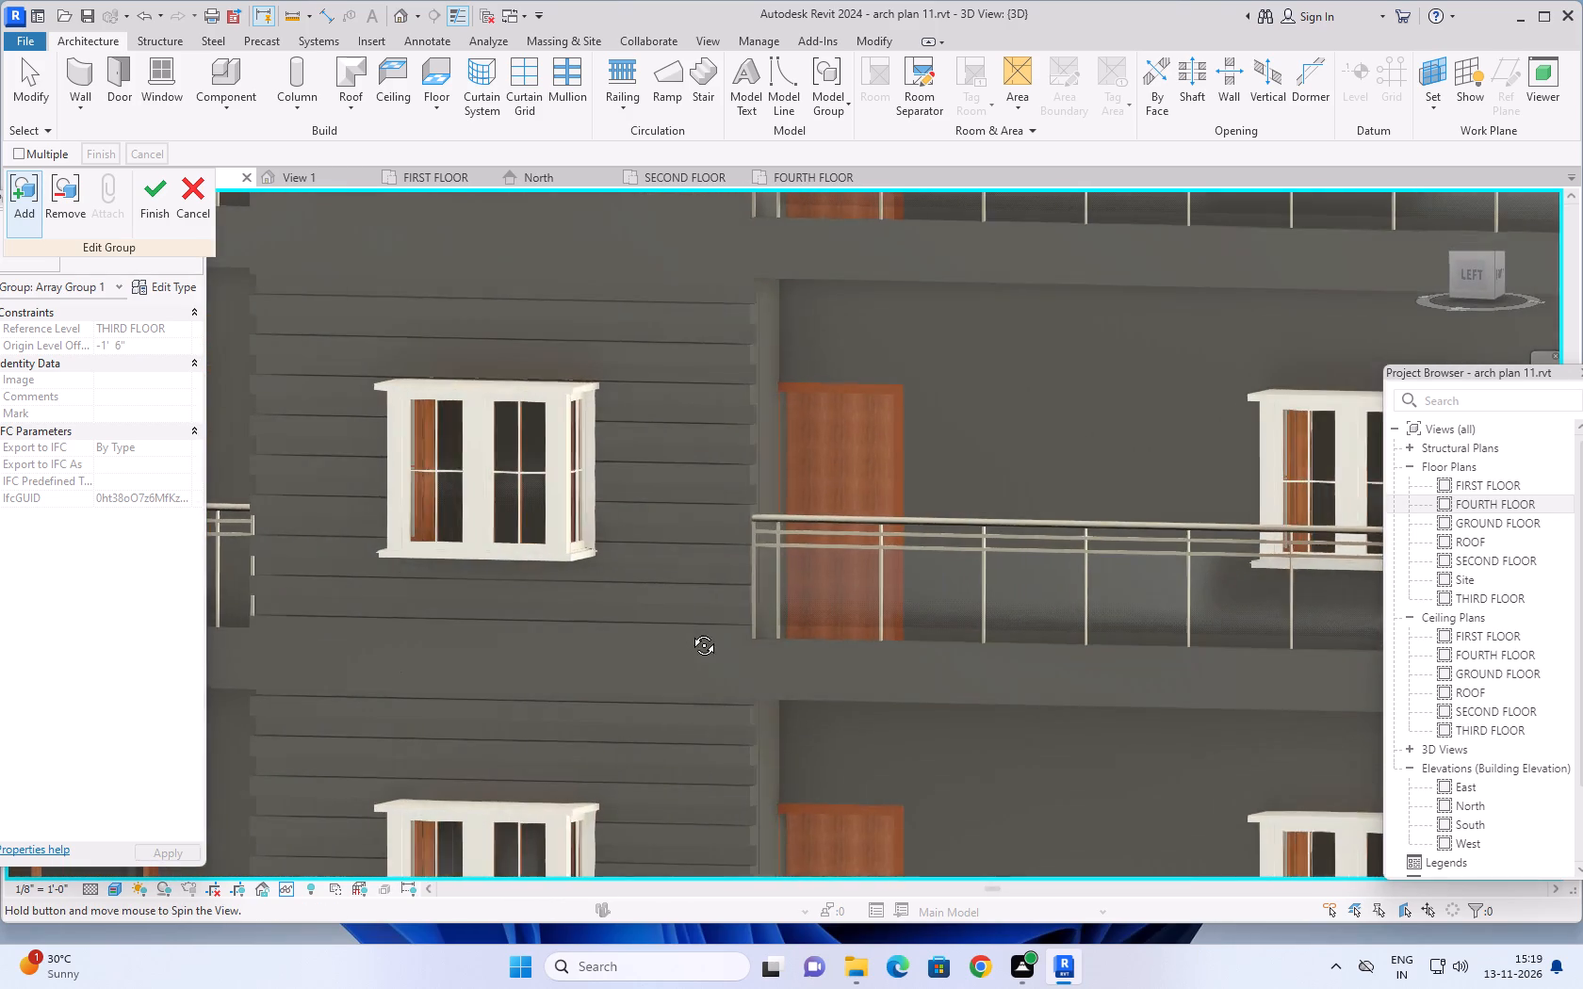
{"action": "middle_click_drag", "start_coordinate": [690, 631], "coordinate": [733, 589], "text": "shift"}
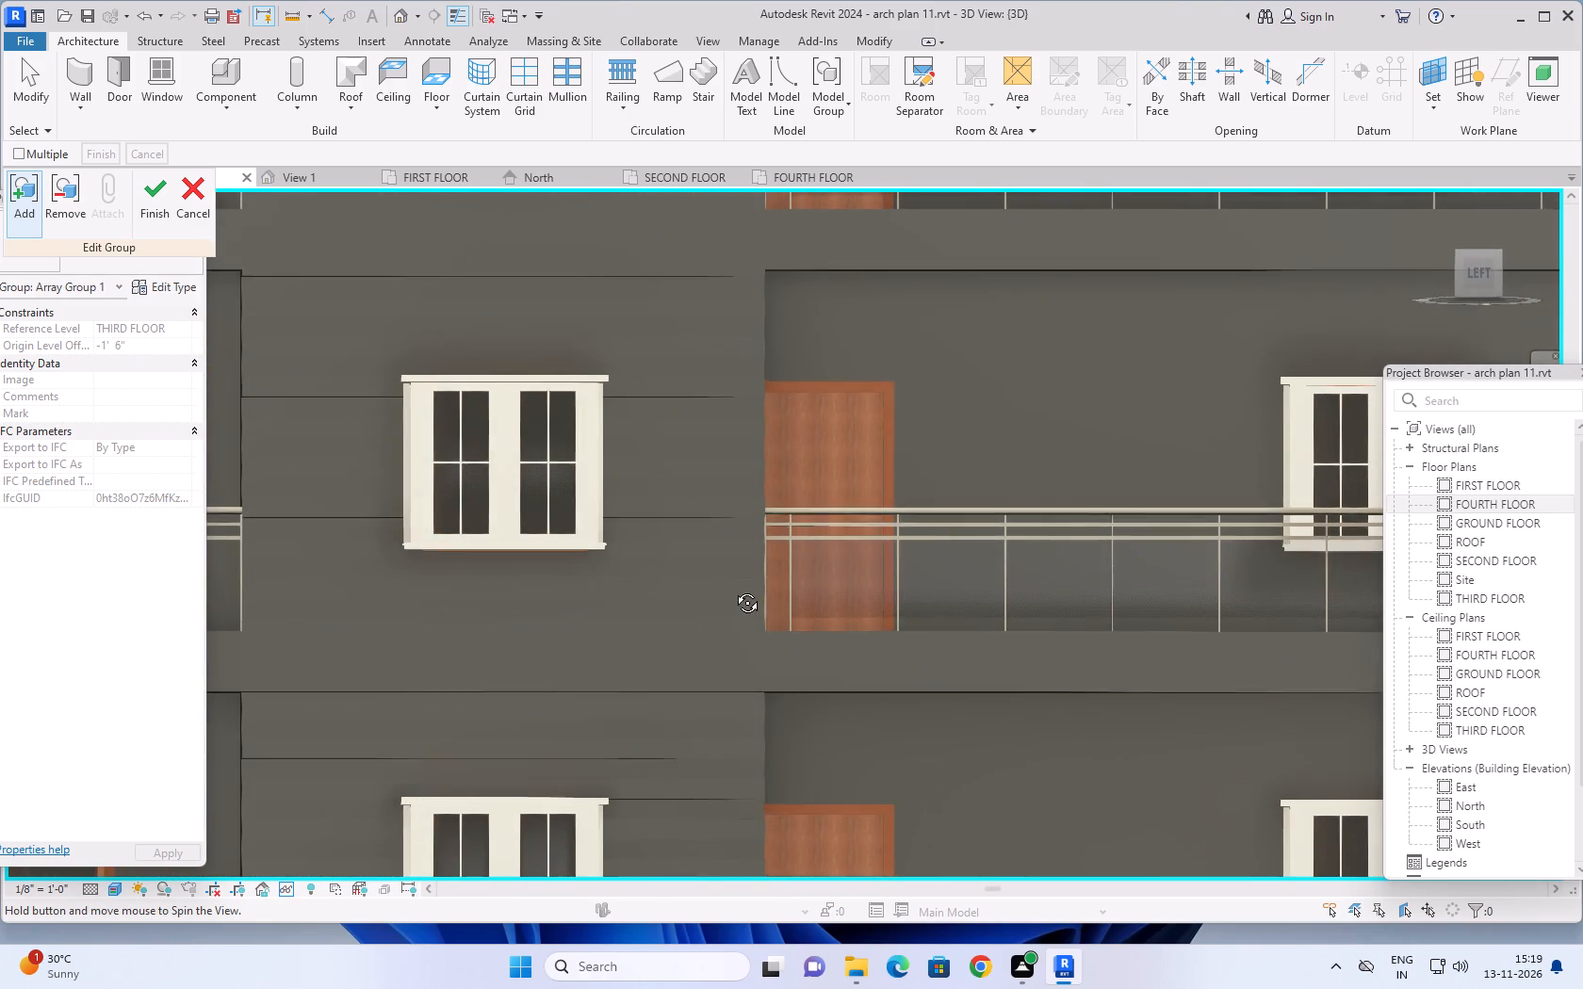
{"action": "middle_click_drag", "start_coordinate": [733, 589], "coordinate": [705, 632], "text": "shift"}
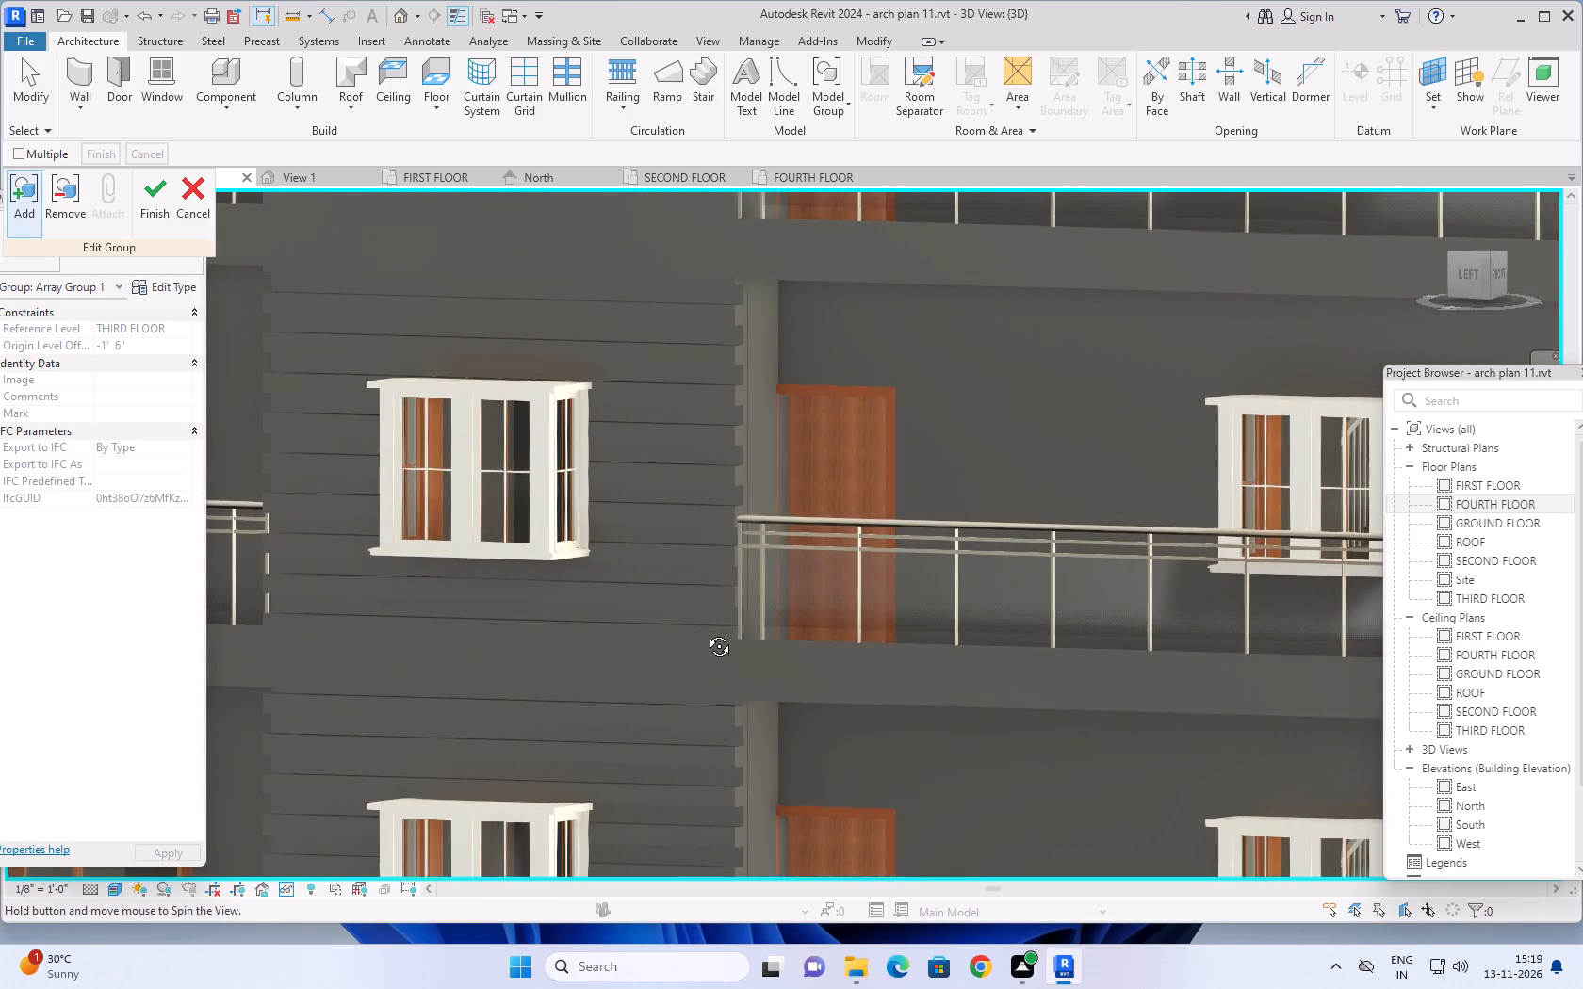
{"action": "middle_click_drag", "start_coordinate": [705, 632], "coordinate": [764, 626], "text": "shift"}
{"action": "scroll", "coordinate": [765, 622], "scroll_direction": "down", "scroll_amount": 4}
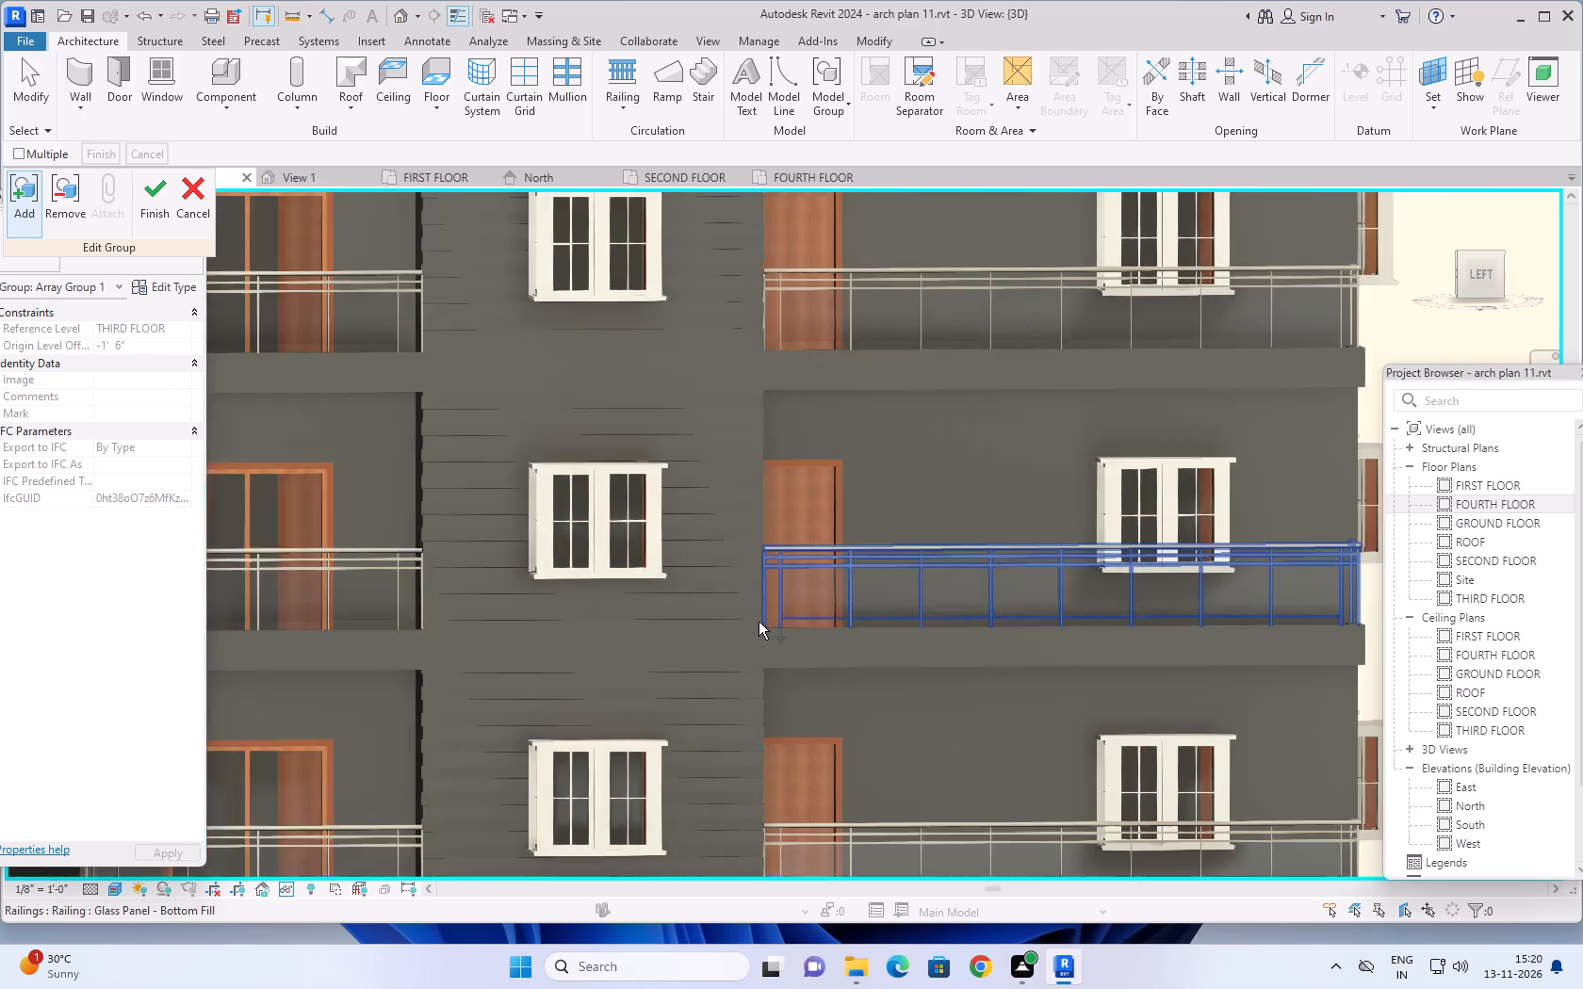
{"action": "scroll", "coordinate": [764, 621], "scroll_direction": "down", "scroll_amount": 4}
{"action": "middle_click_drag", "start_coordinate": [863, 638], "coordinate": [599, 657], "text": "shift"}
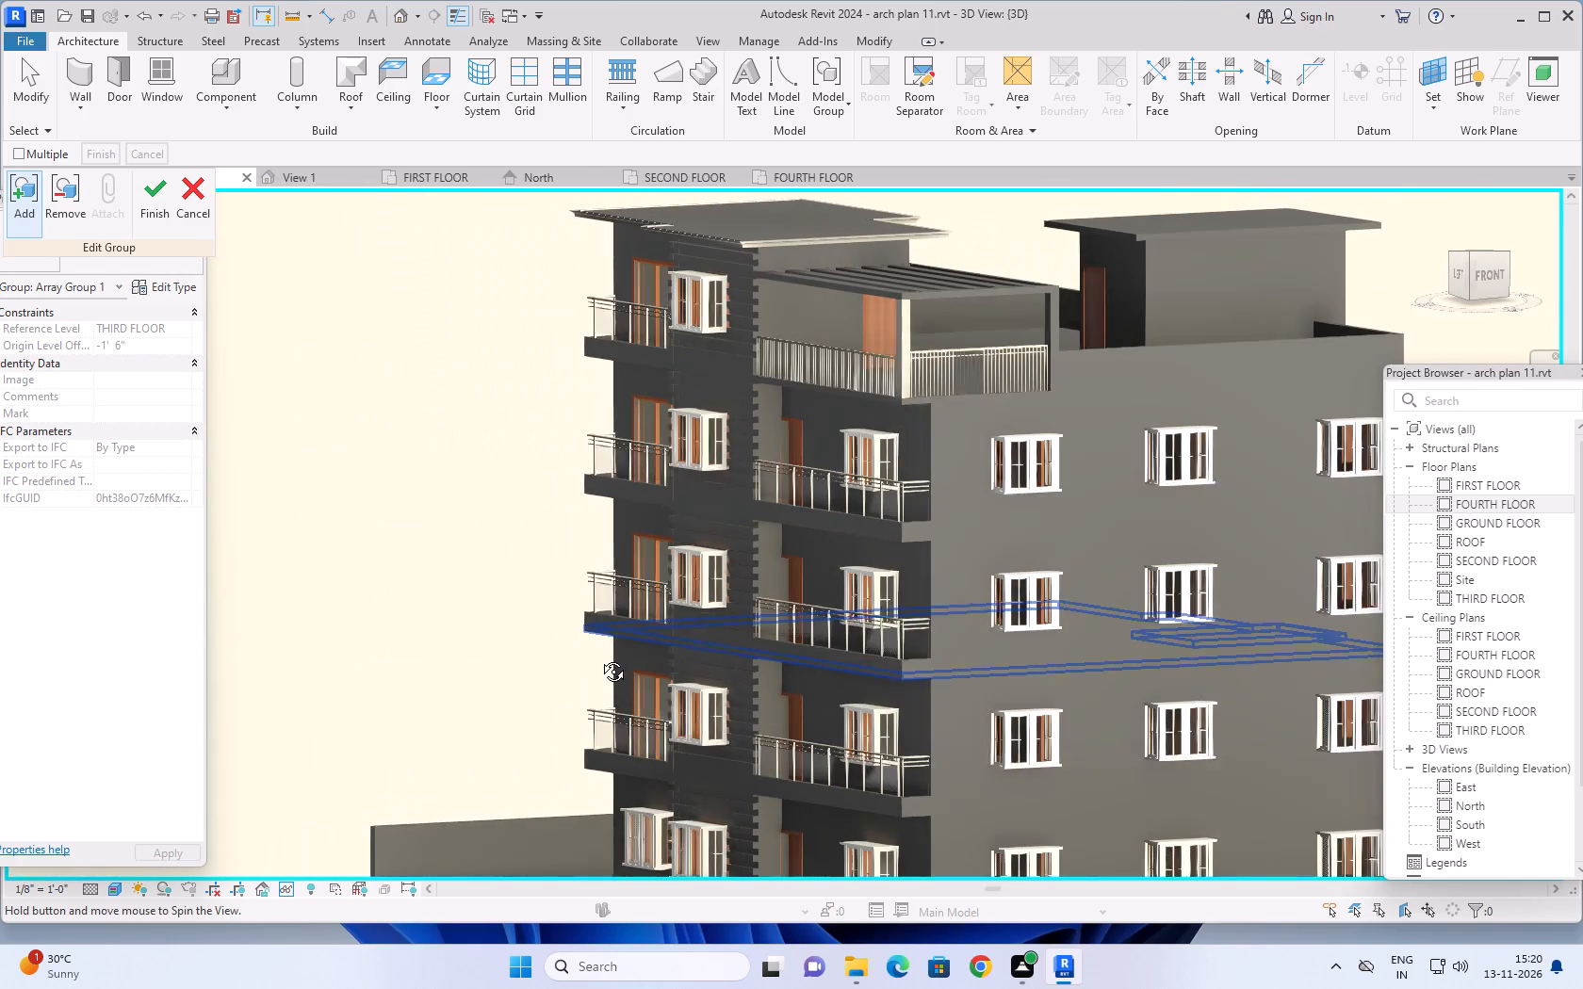
{"action": "middle_click_drag", "start_coordinate": [599, 657], "coordinate": [781, 642], "text": "shift"}
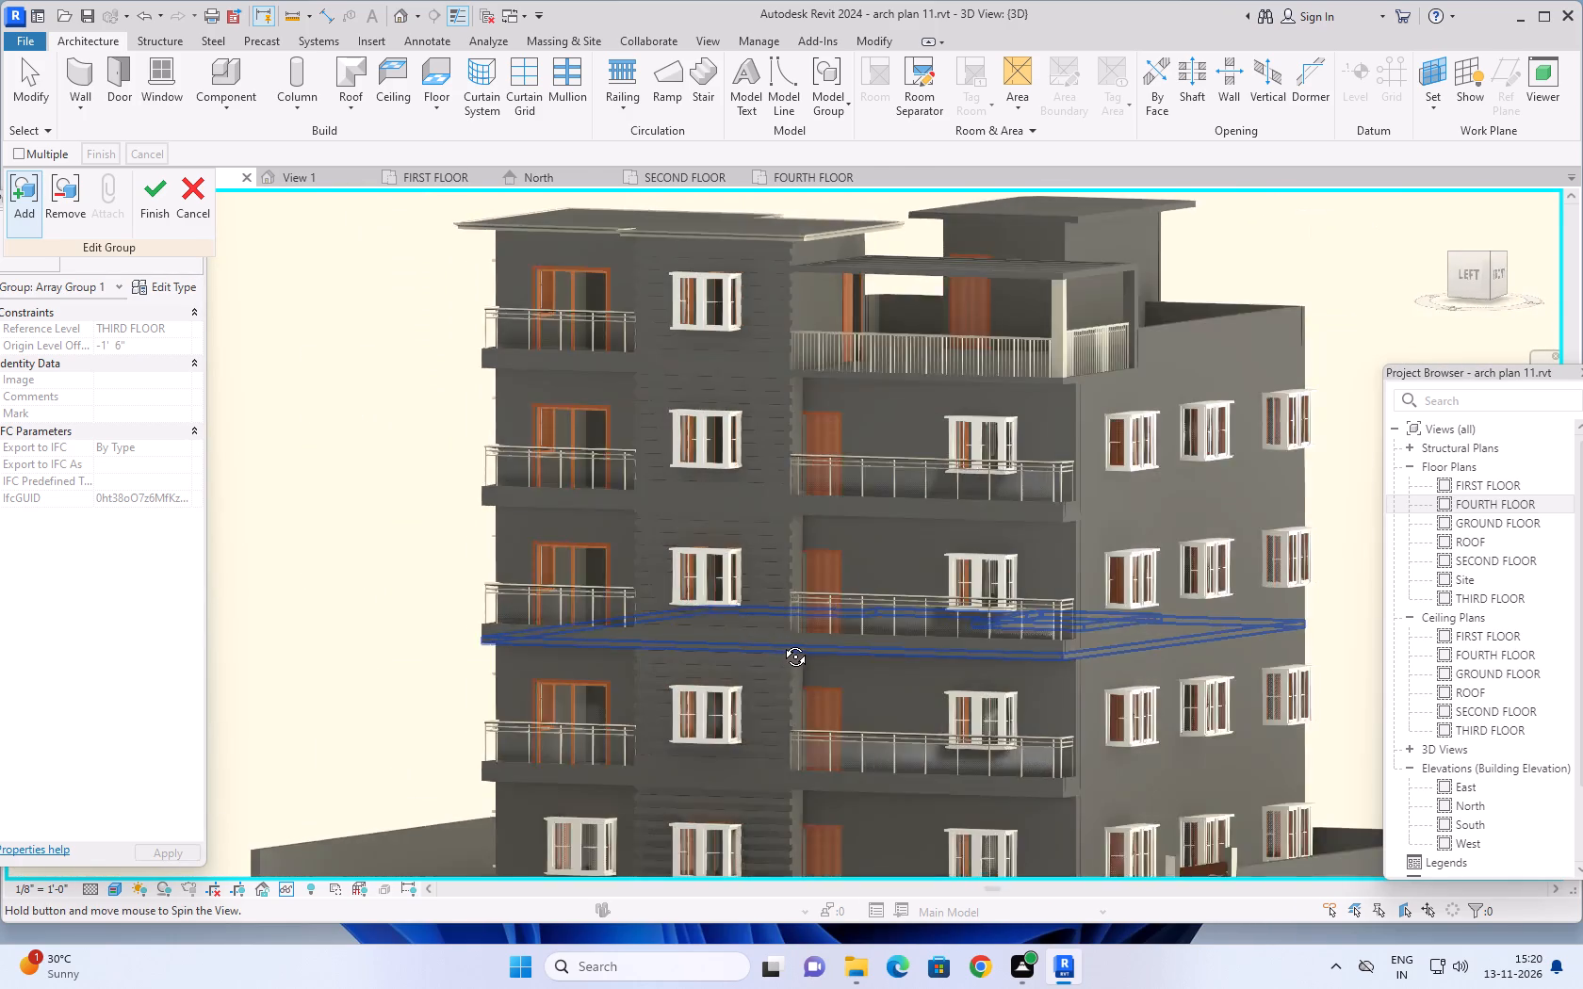
{"action": "middle_click_drag", "start_coordinate": [781, 642], "coordinate": [821, 637], "text": "shift"}
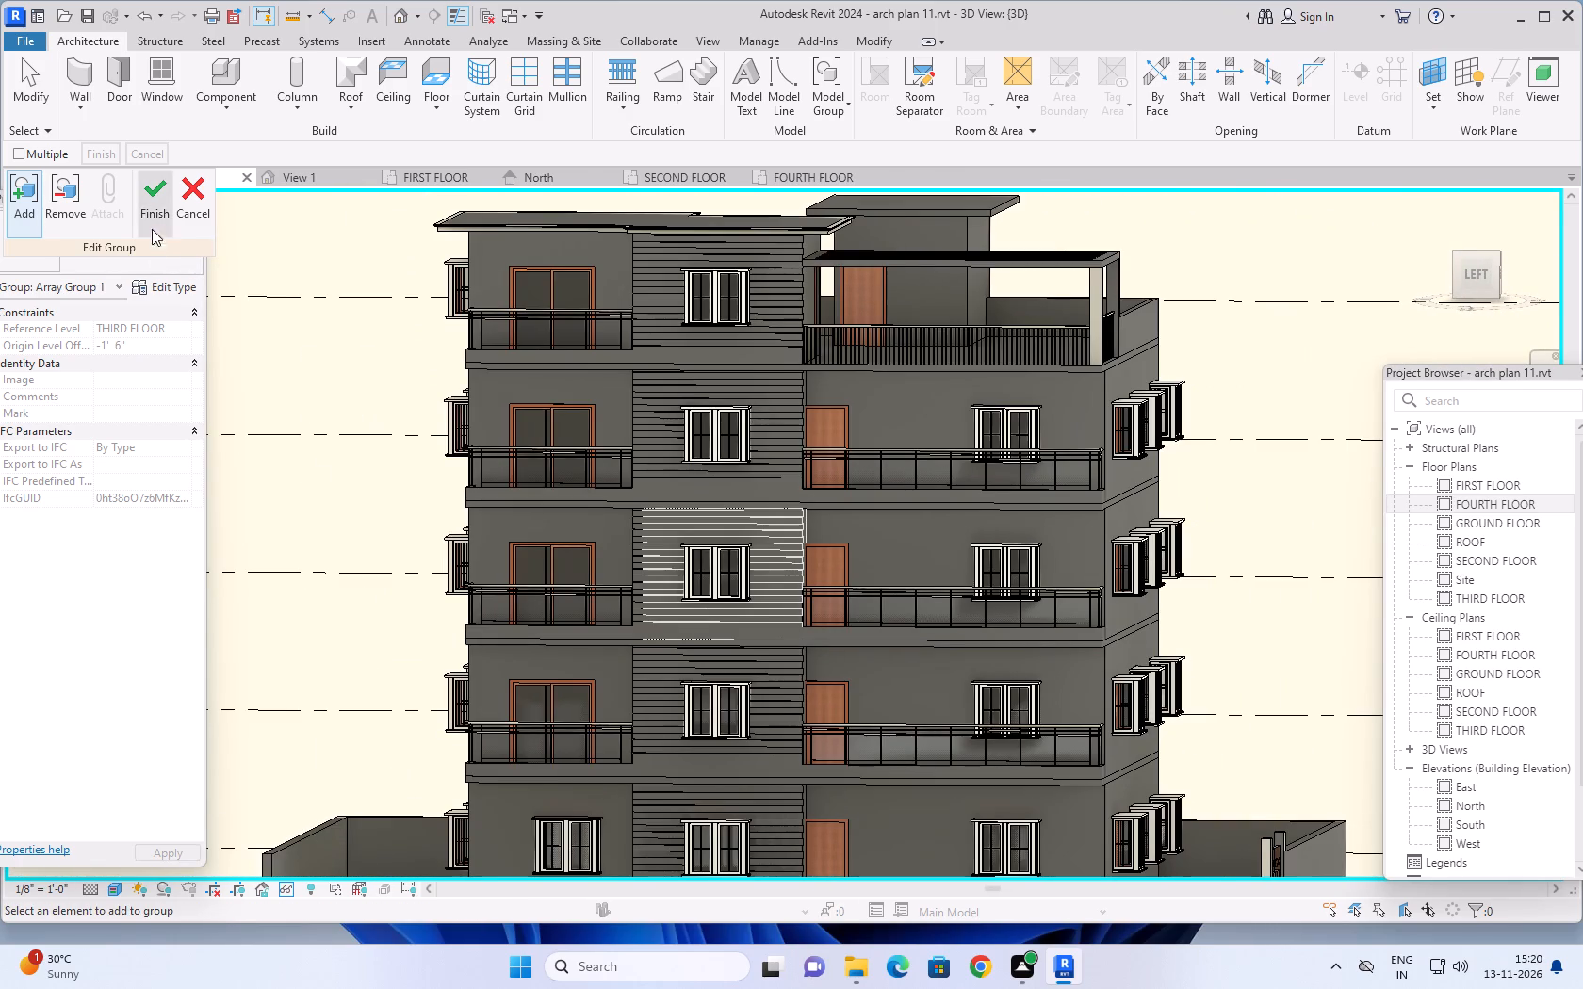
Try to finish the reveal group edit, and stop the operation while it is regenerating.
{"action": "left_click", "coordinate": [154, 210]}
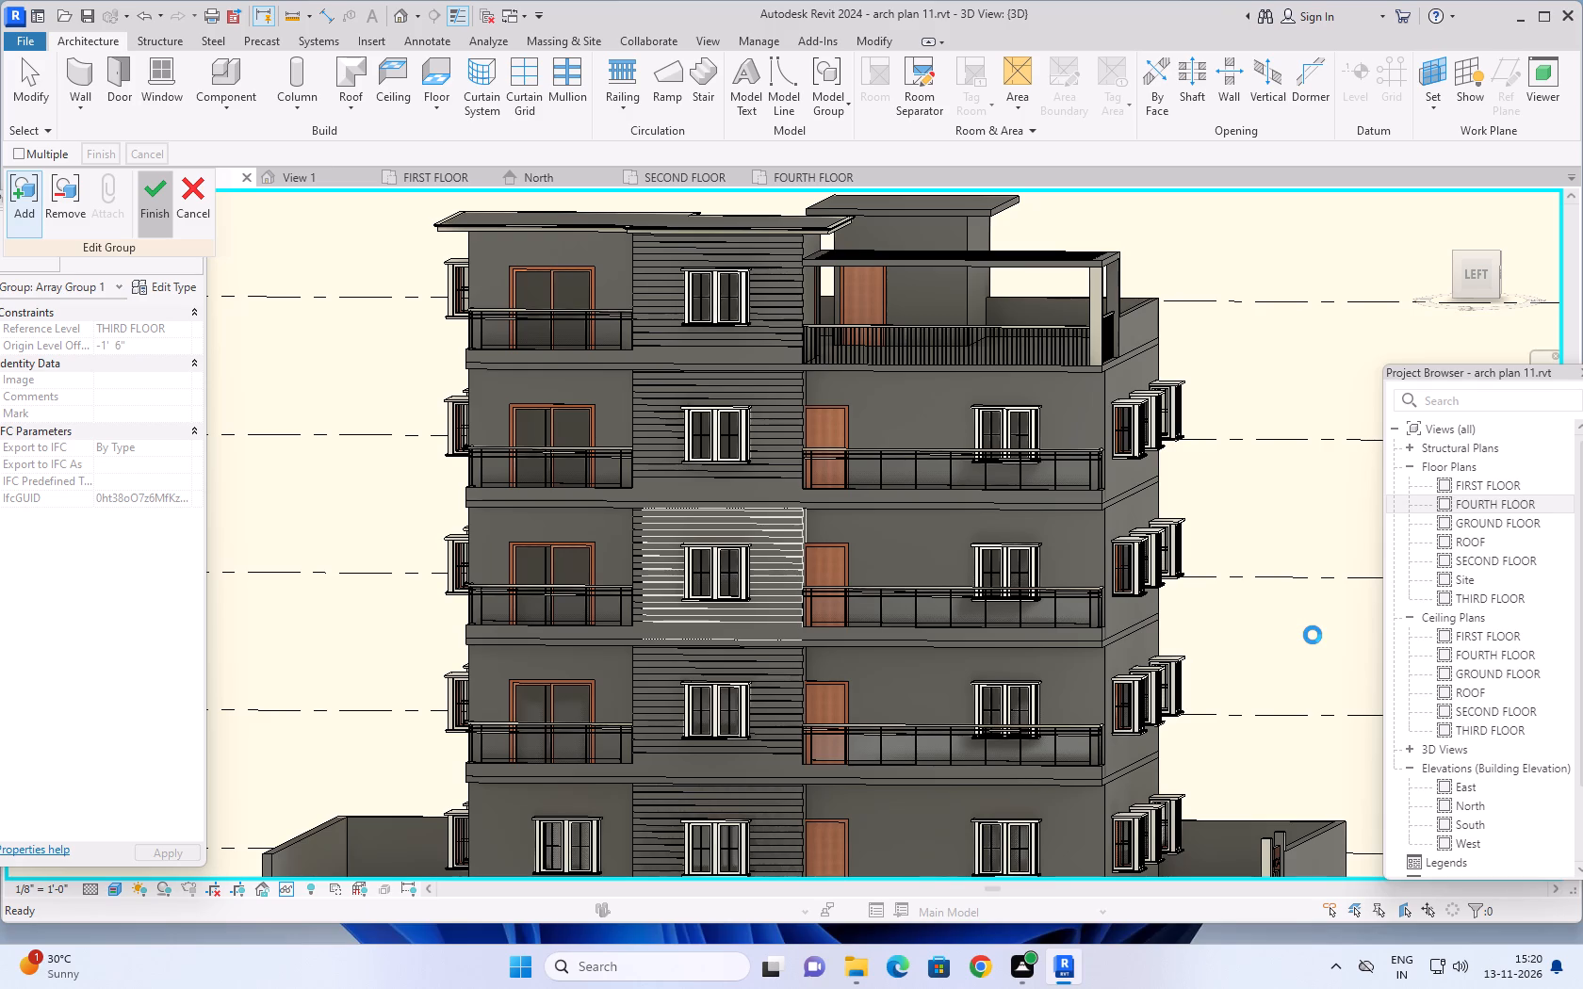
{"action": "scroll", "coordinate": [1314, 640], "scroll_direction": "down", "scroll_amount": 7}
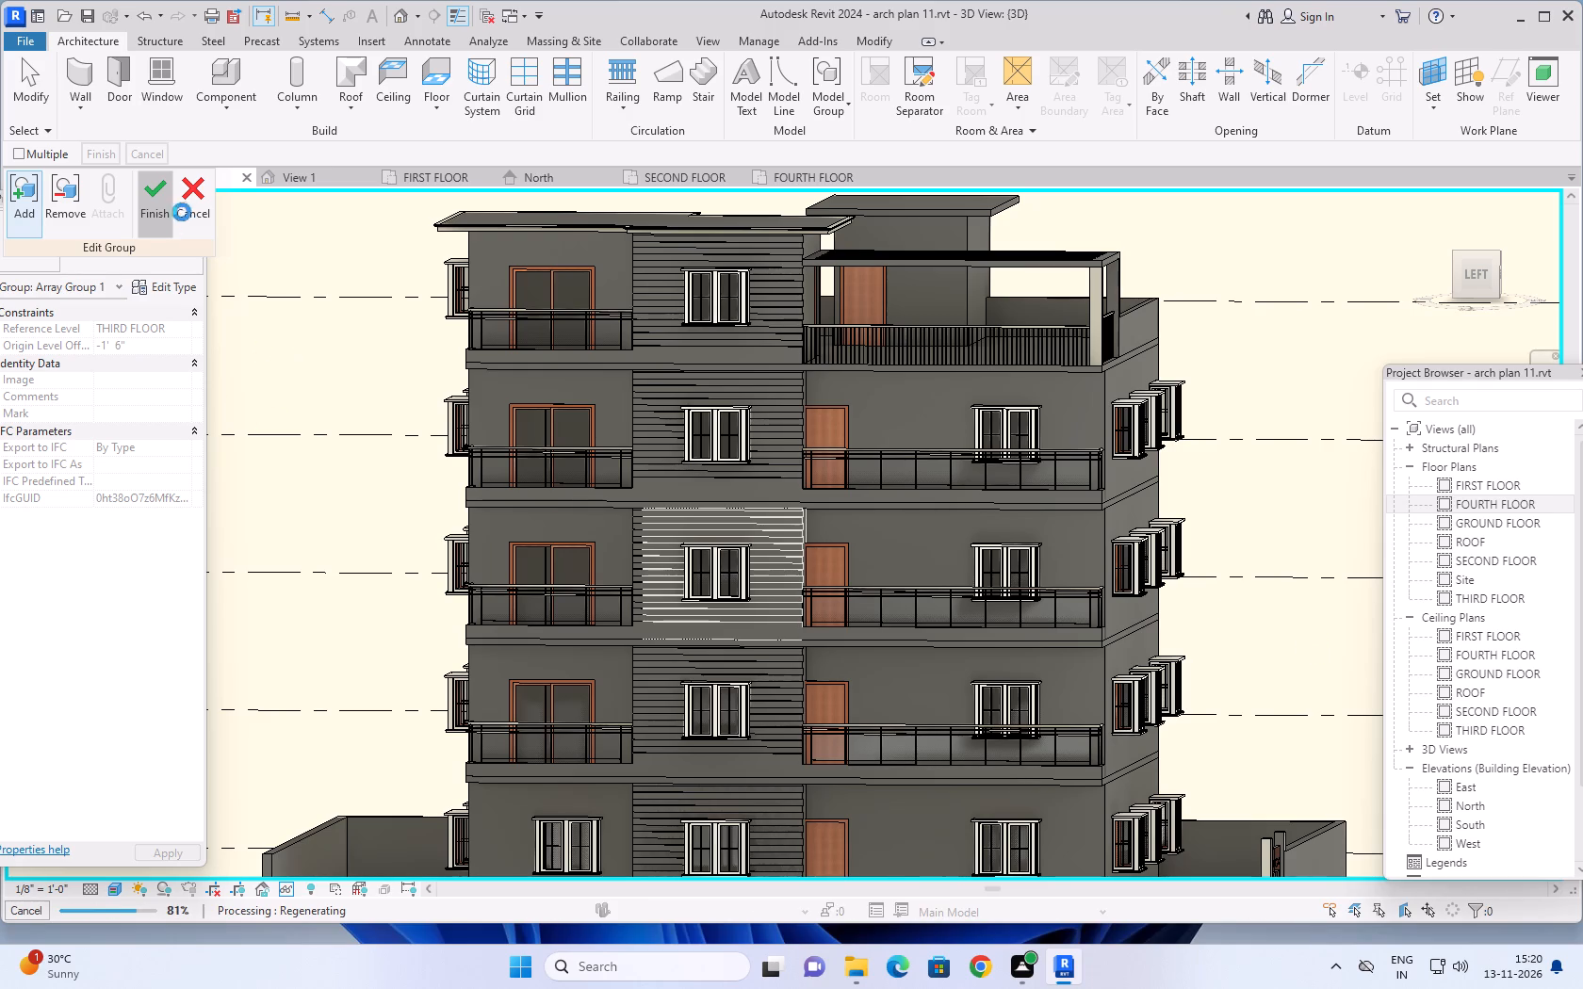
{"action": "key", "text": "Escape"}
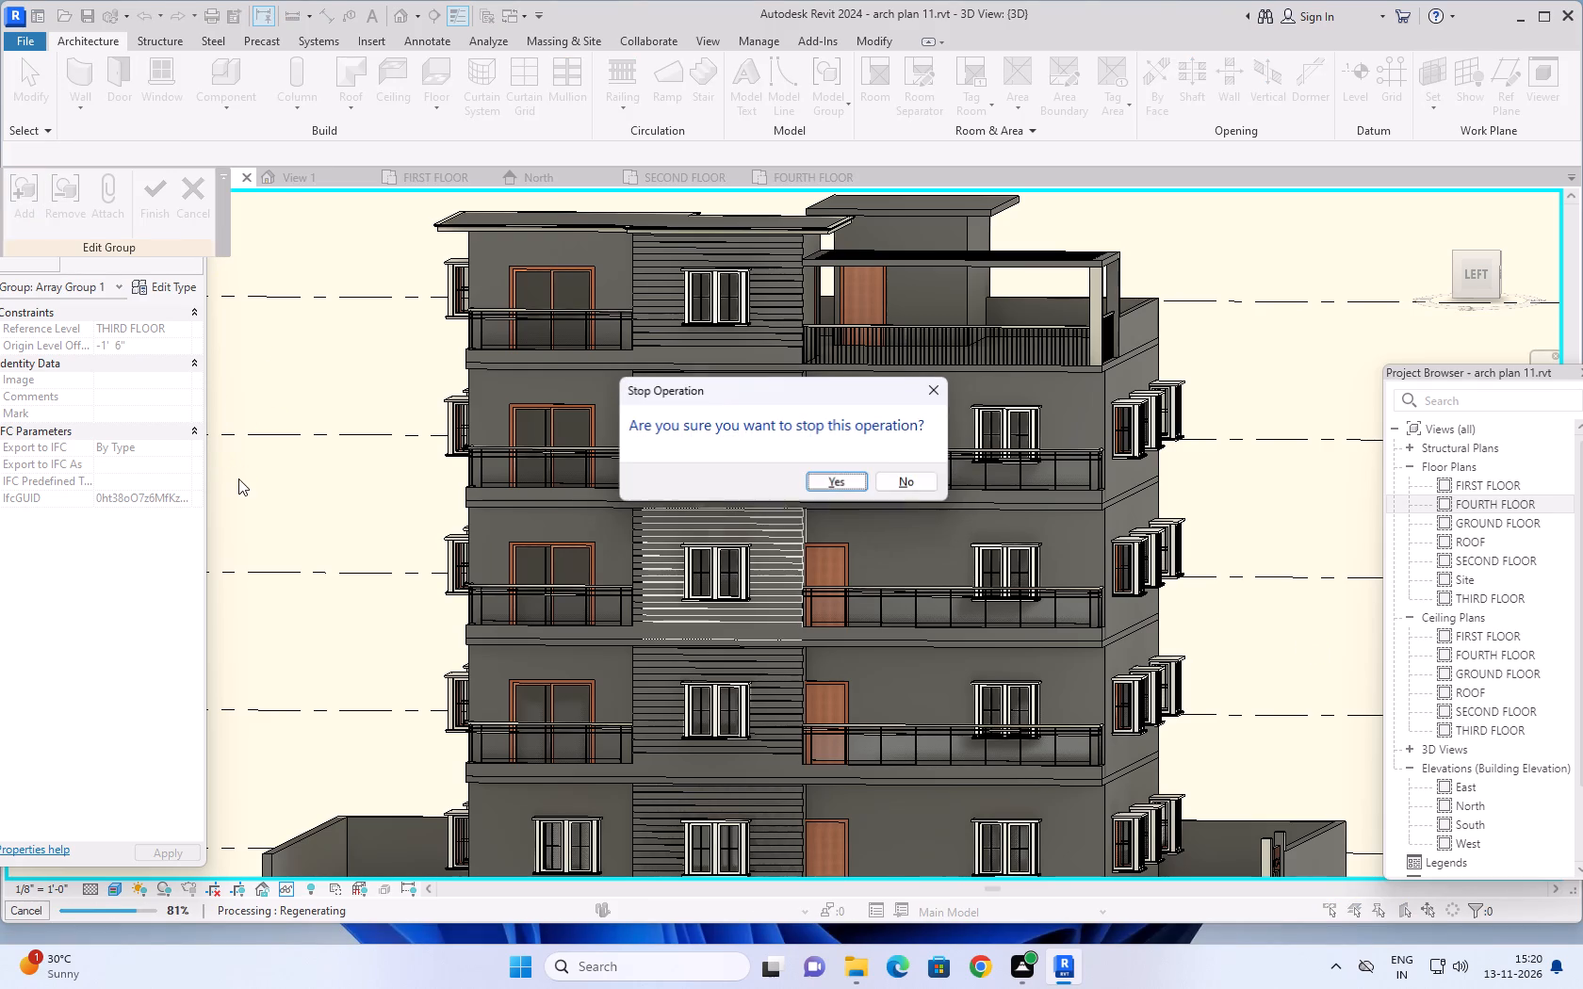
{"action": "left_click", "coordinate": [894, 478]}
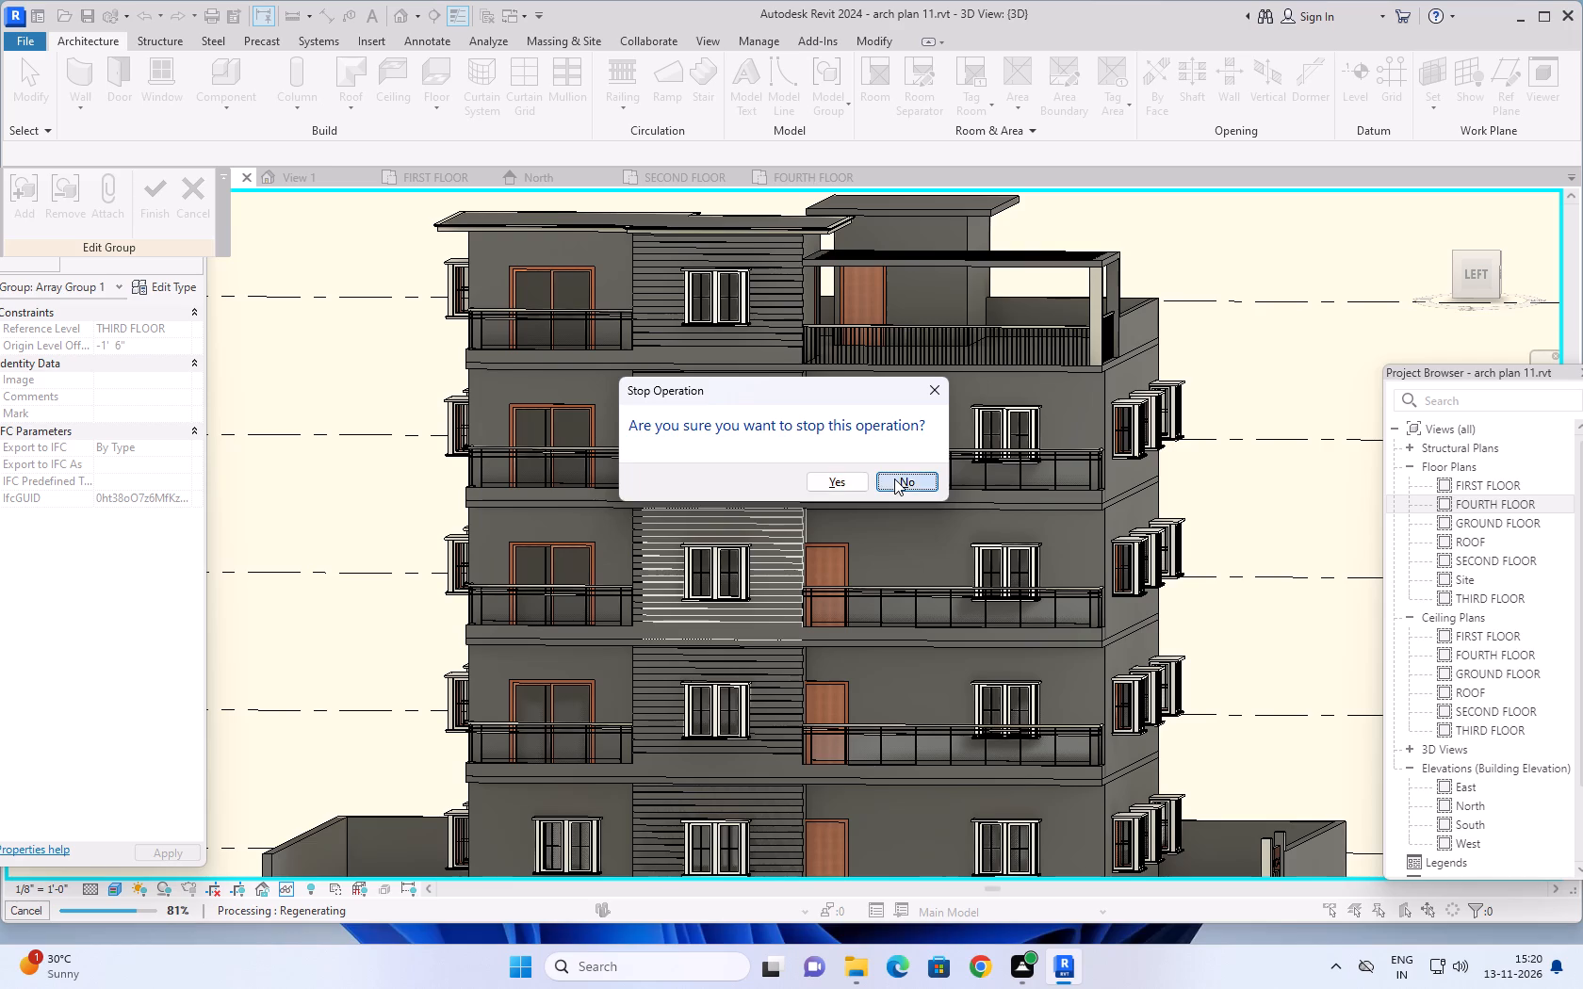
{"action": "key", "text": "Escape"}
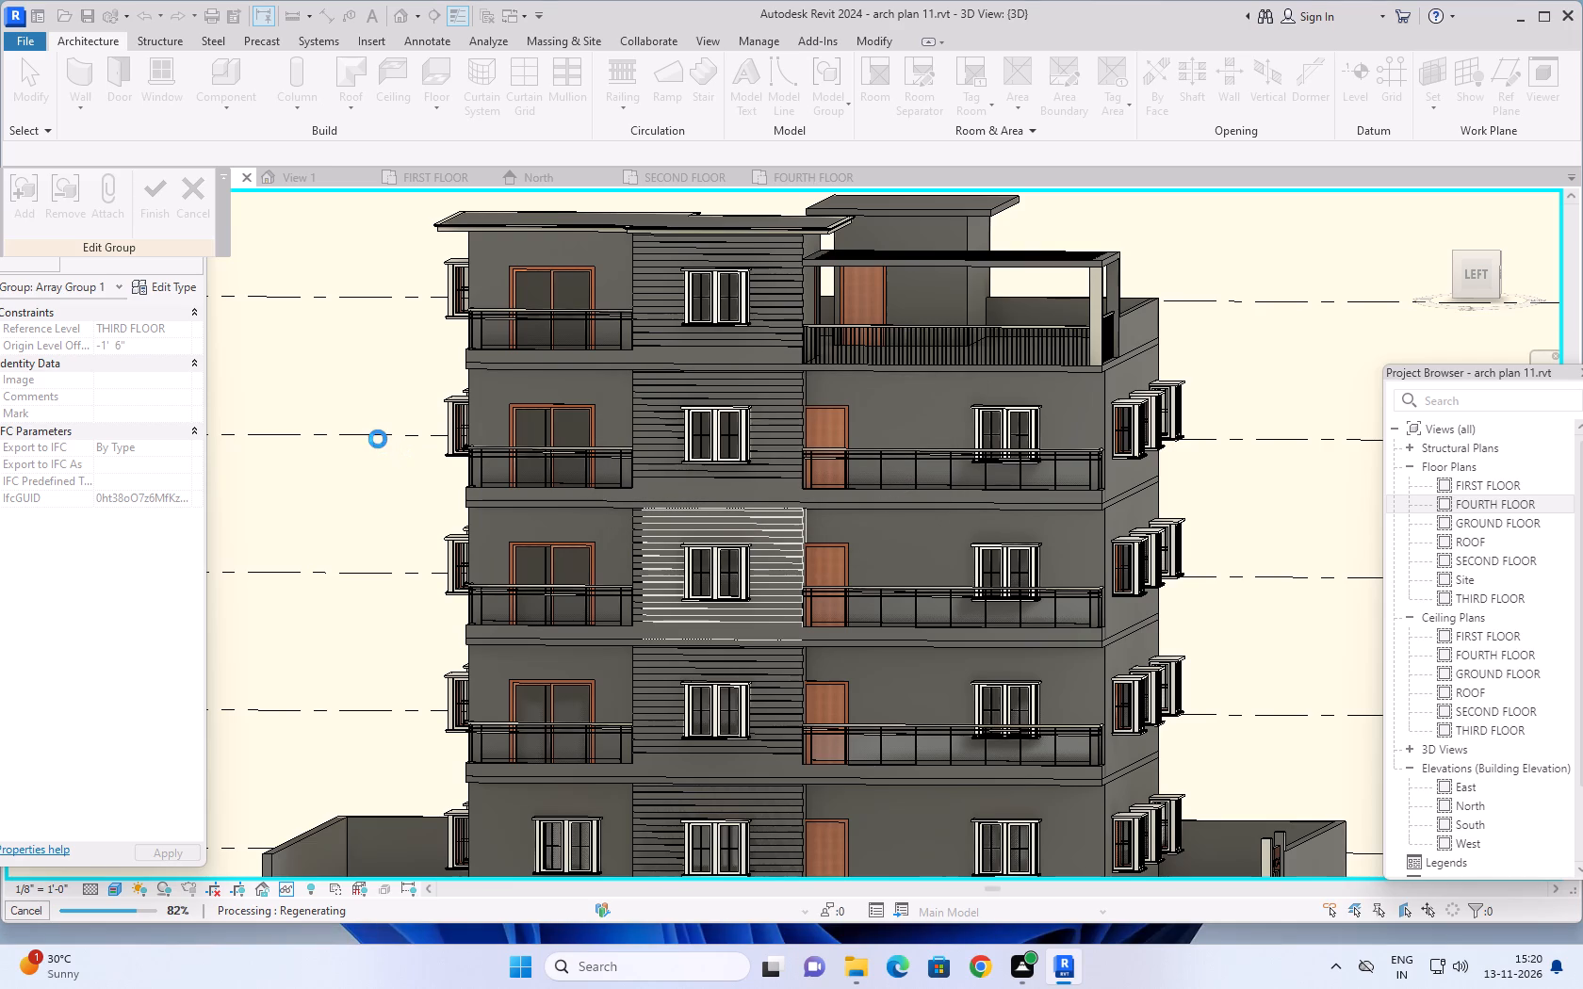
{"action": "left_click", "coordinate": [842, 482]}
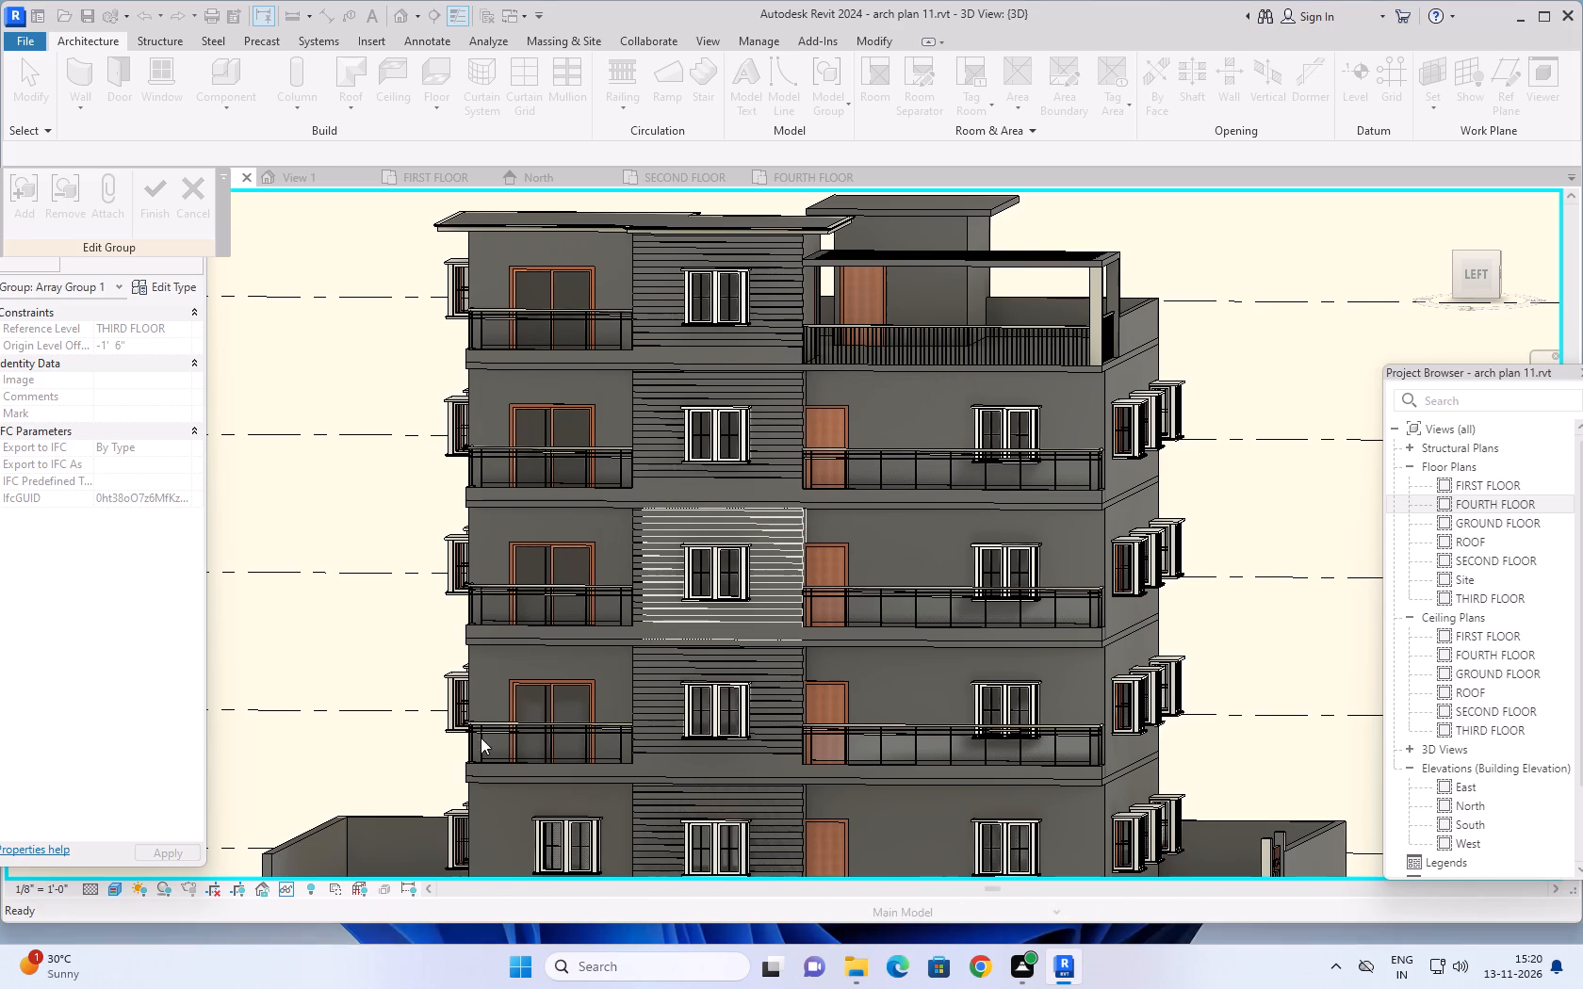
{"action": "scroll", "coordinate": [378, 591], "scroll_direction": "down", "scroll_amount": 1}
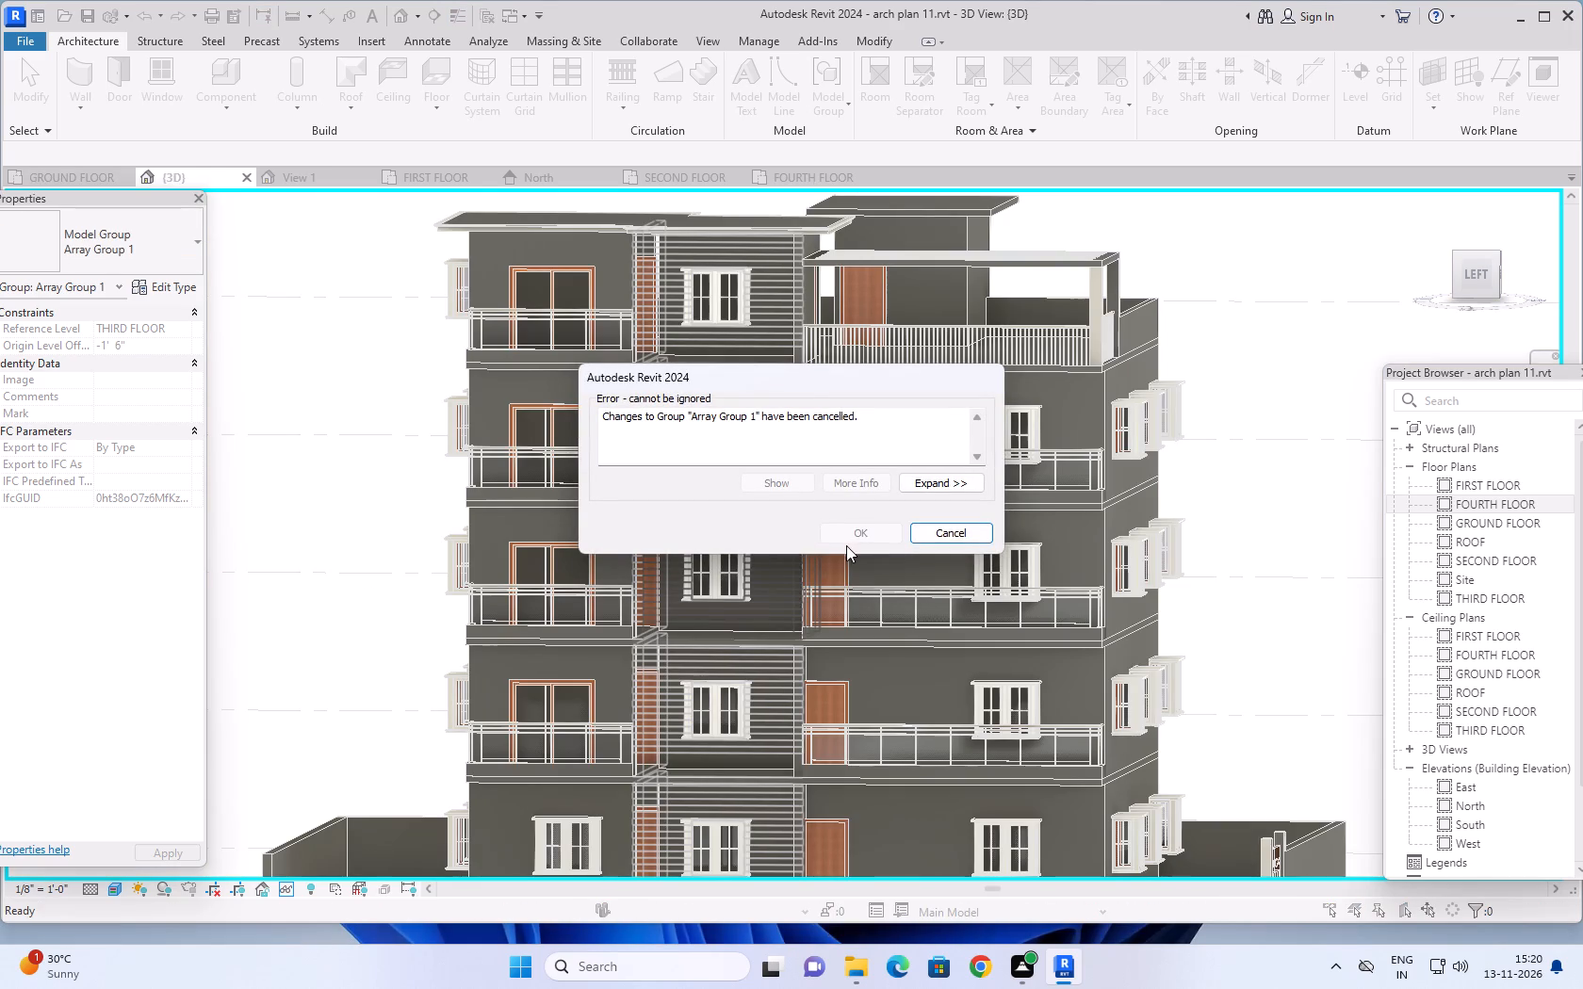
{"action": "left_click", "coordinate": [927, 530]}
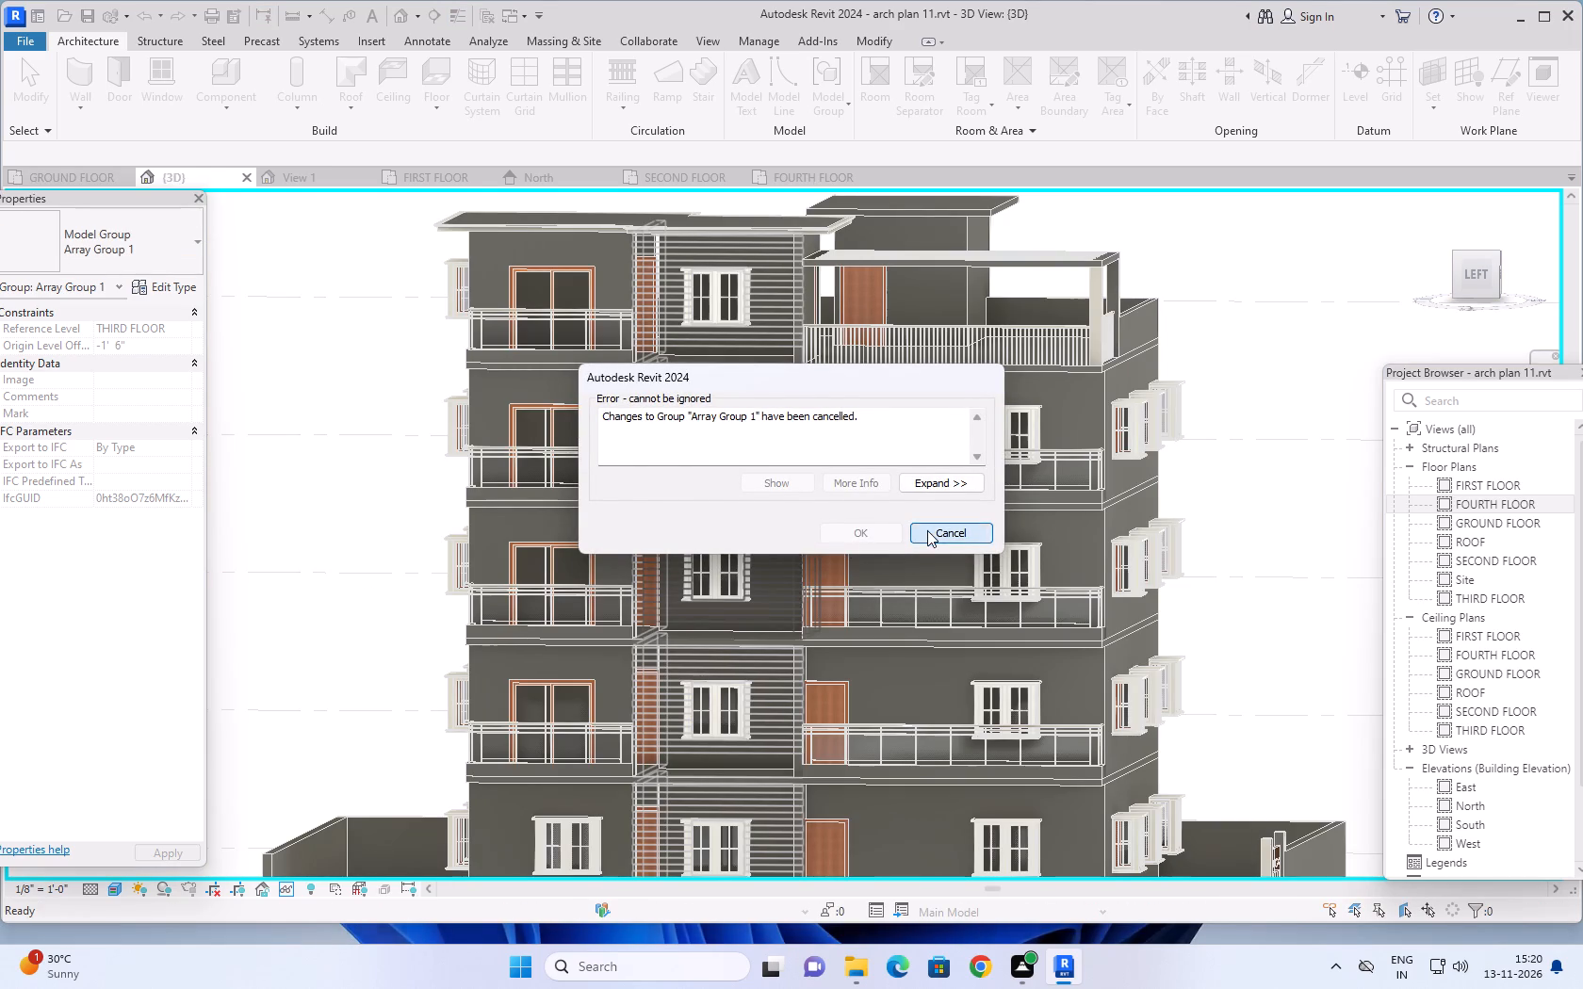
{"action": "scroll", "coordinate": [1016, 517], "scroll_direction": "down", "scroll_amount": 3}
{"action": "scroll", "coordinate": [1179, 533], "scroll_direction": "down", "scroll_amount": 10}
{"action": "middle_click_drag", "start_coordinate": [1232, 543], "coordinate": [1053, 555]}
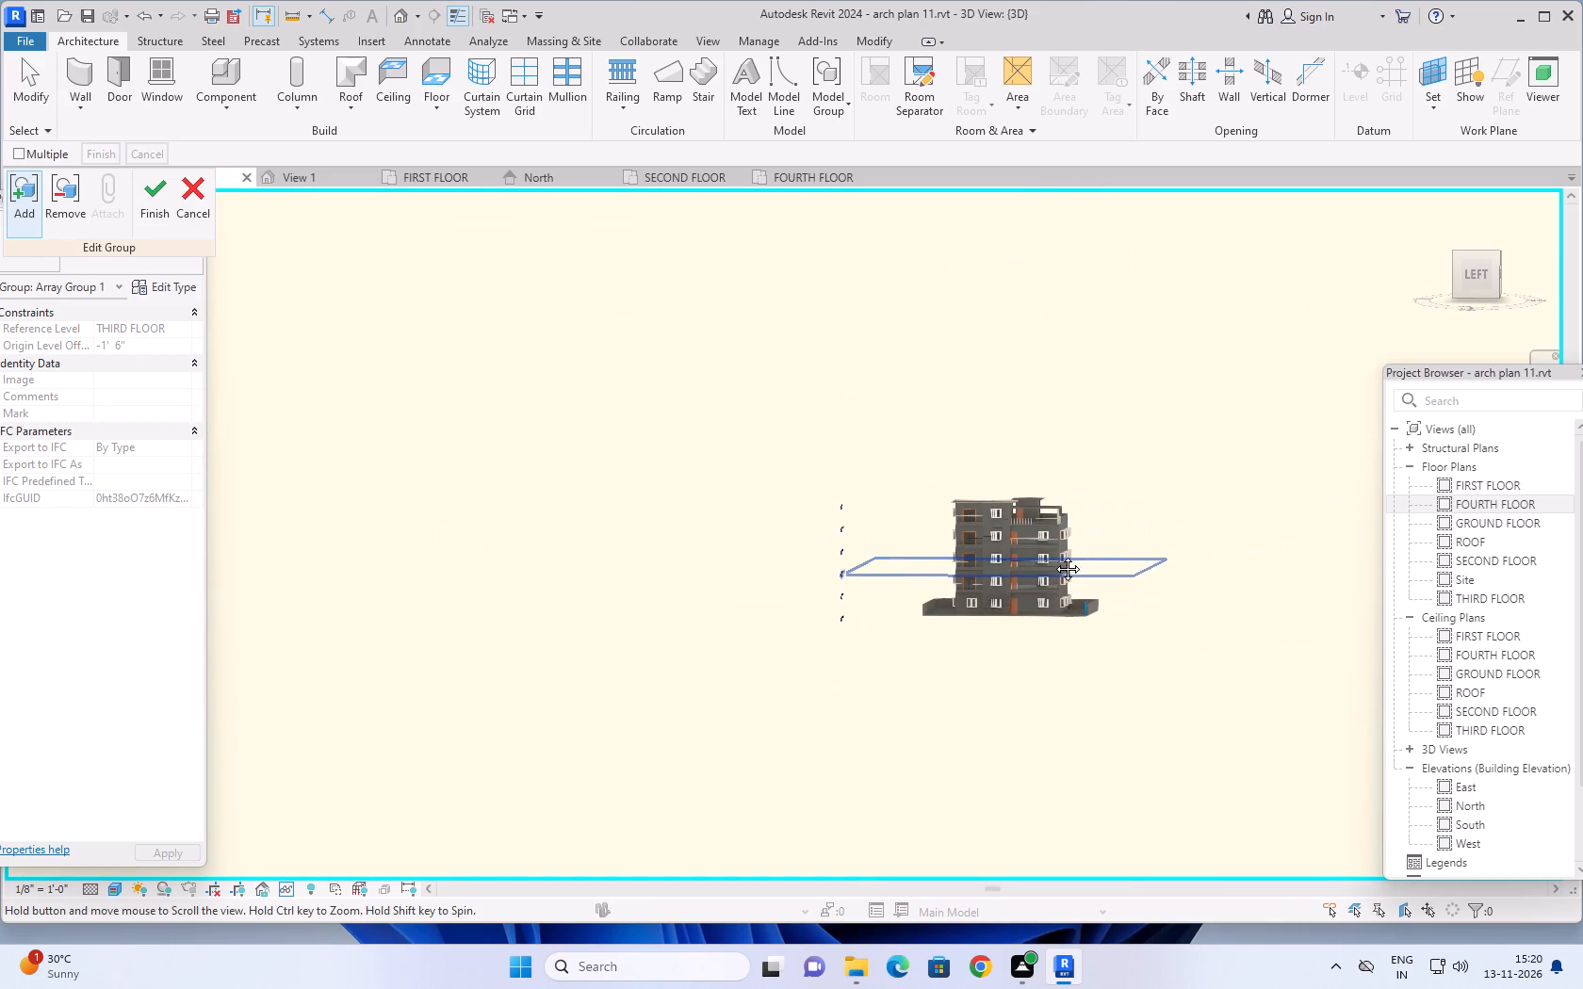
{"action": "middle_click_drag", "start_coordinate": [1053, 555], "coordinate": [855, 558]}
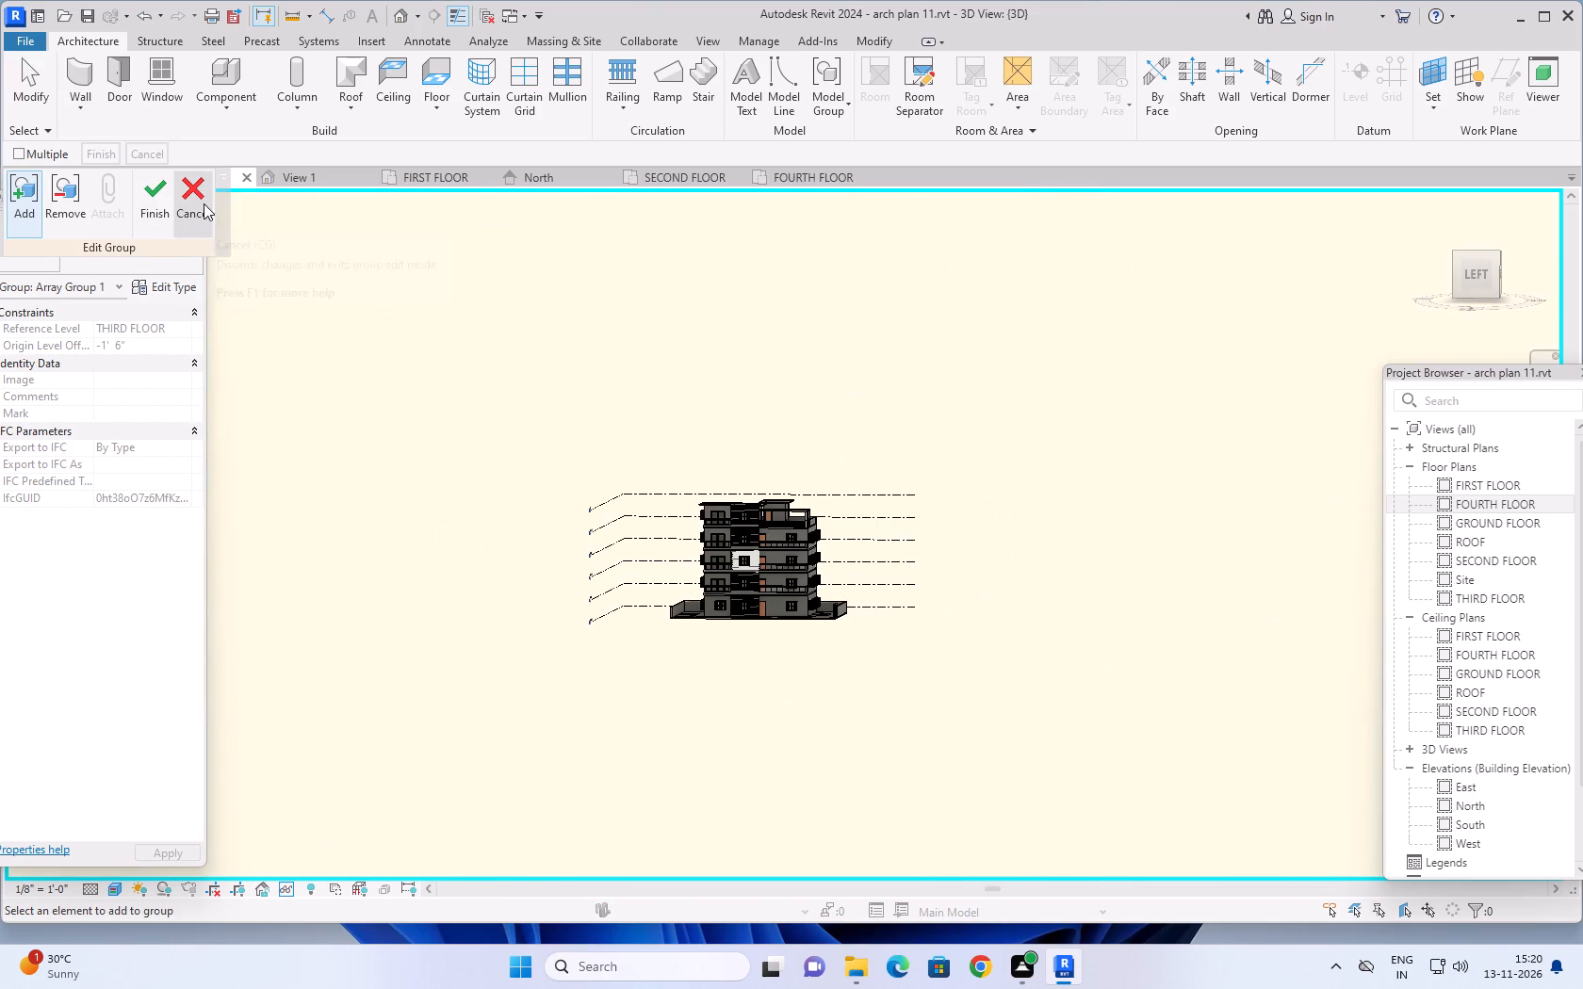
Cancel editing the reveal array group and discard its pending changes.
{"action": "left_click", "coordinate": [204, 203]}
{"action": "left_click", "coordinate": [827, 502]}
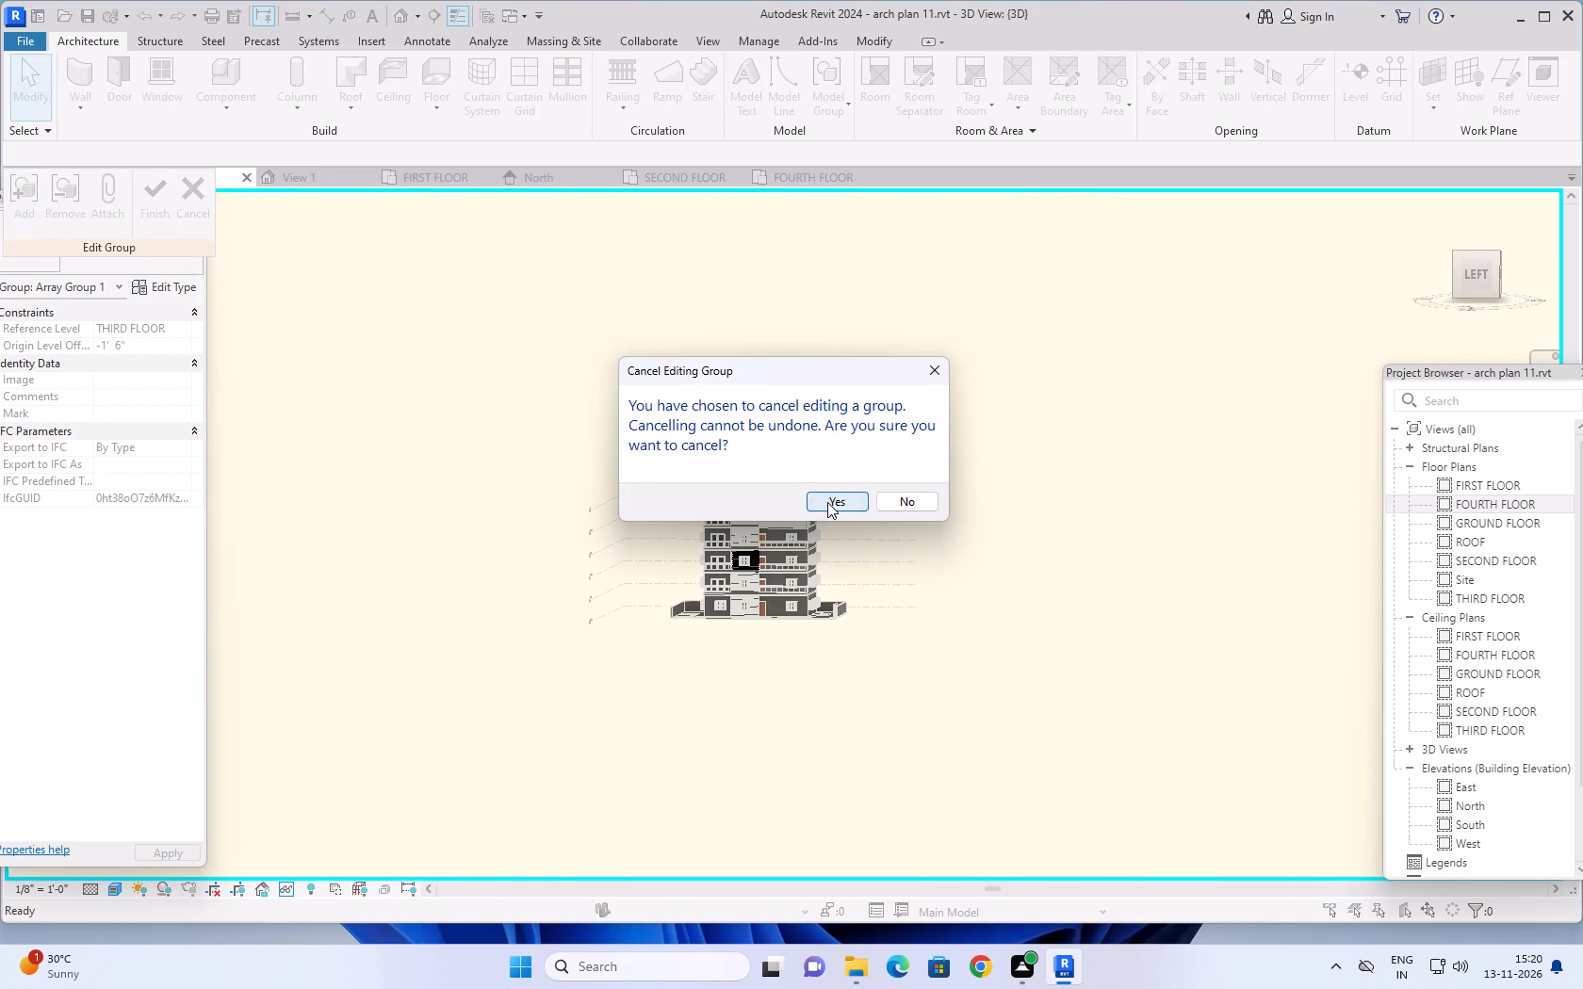
Examine the whole building exterior, from the balcony facade with its reveals around to the front windows and rooftop and back.
{"action": "scroll", "coordinate": [569, 622], "scroll_direction": "down", "scroll_amount": 7}
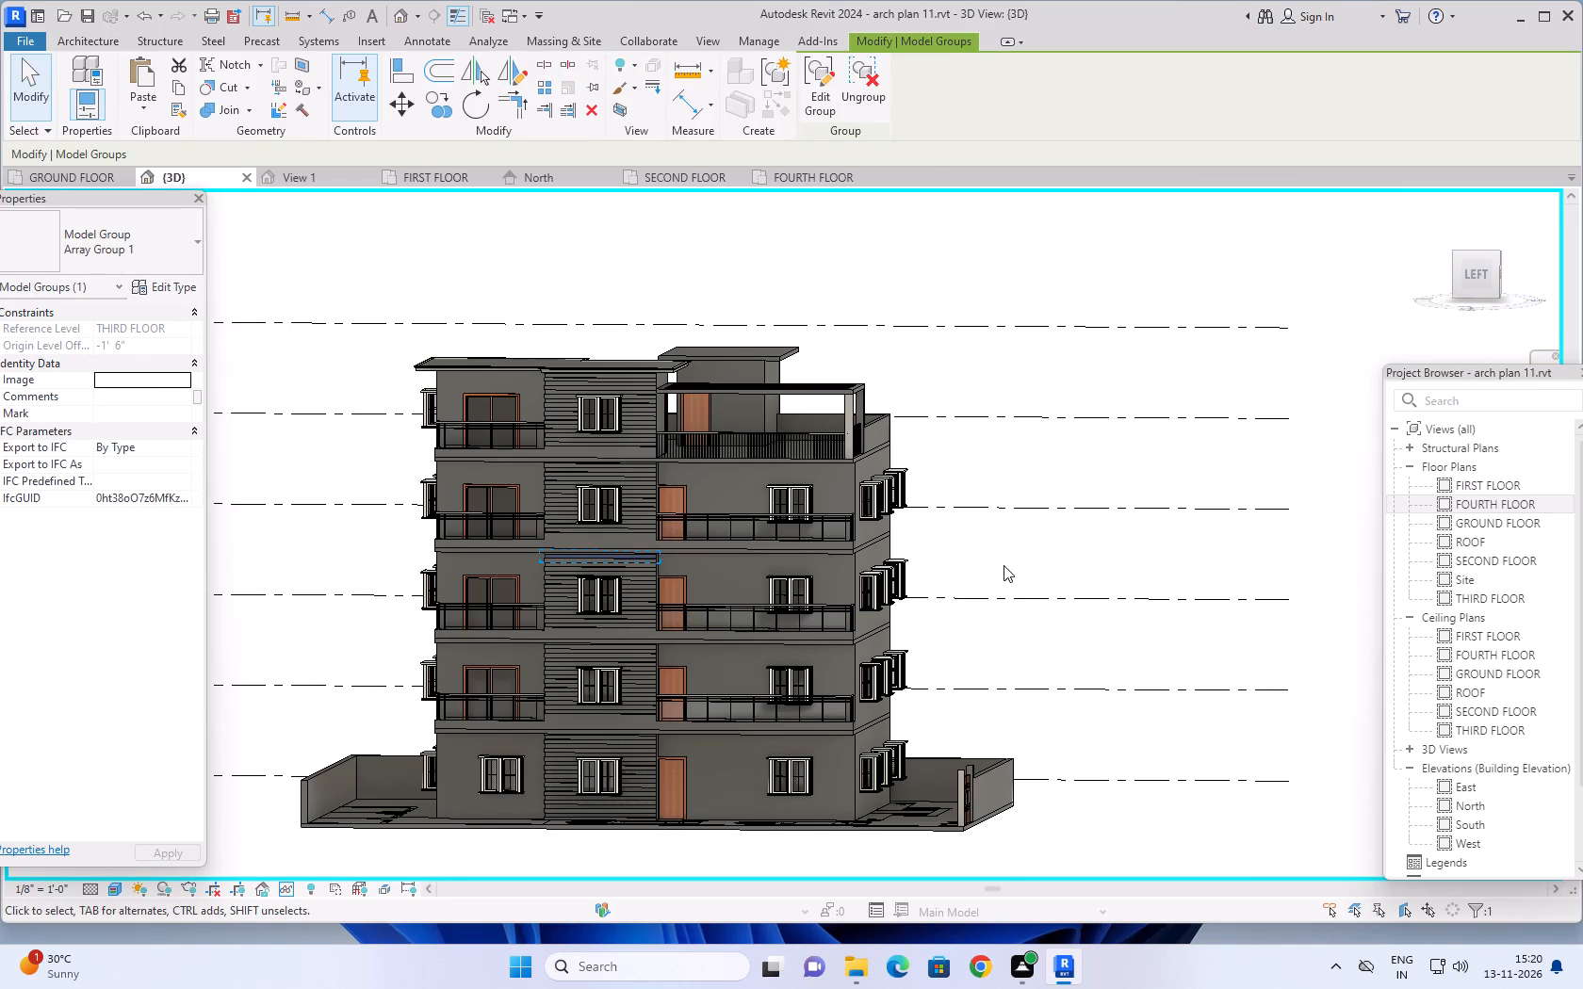
{"action": "middle_click_drag", "start_coordinate": [1004, 562], "coordinate": [1002, 563], "text": "shift"}
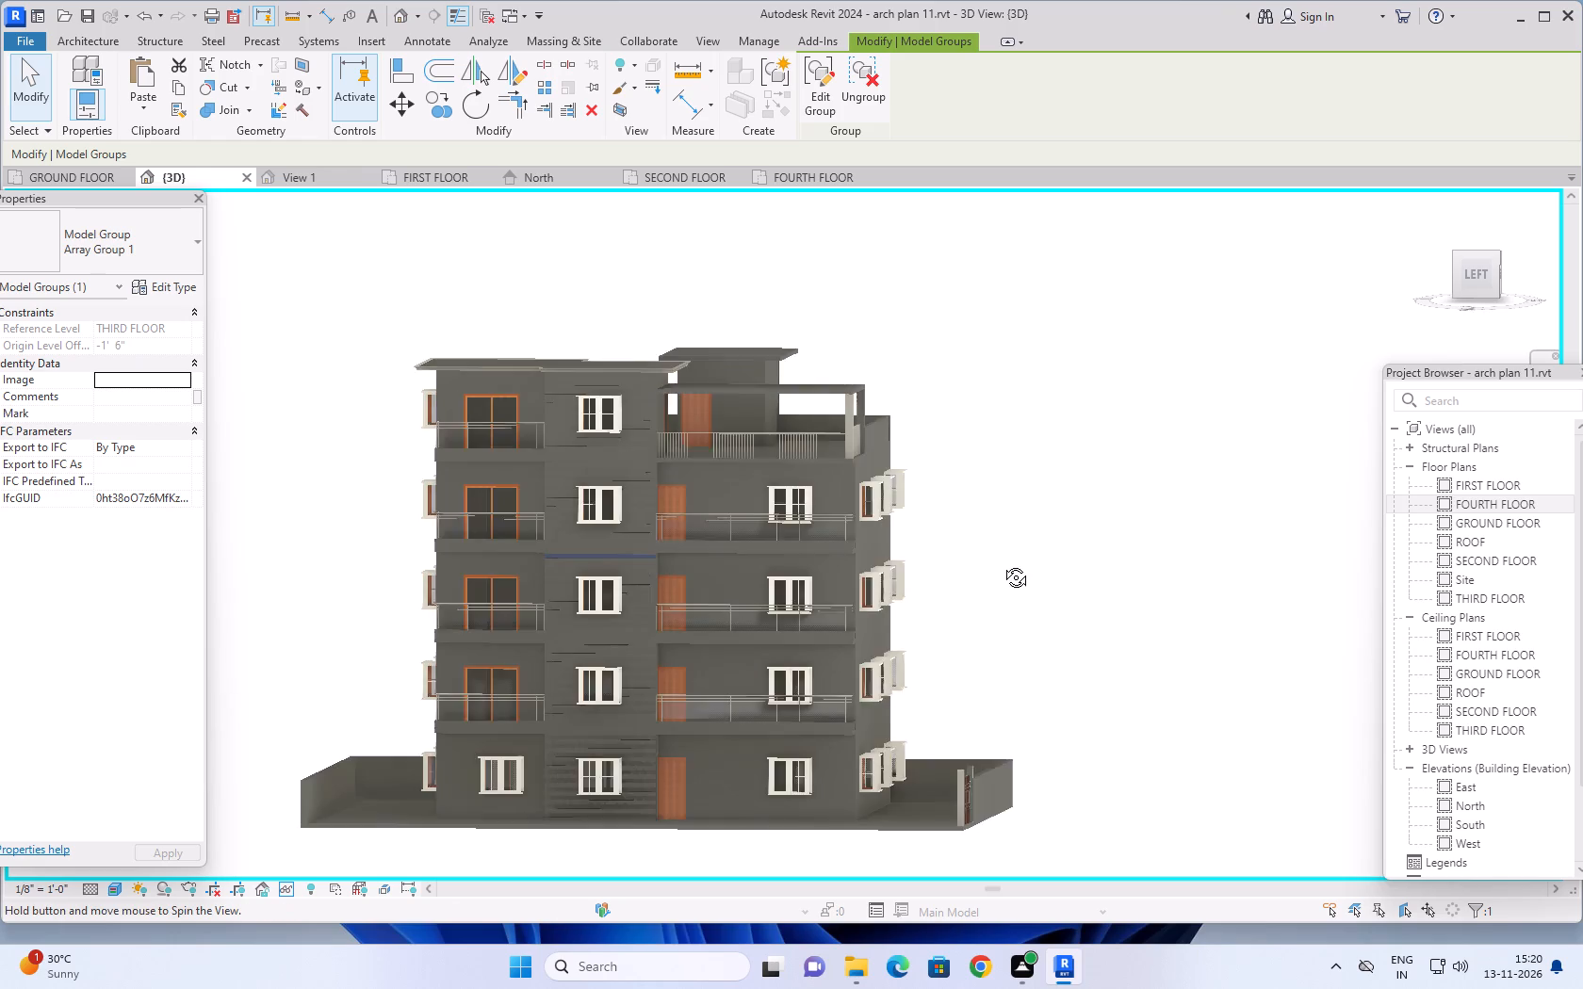
{"action": "middle_click_drag", "start_coordinate": [1002, 563], "coordinate": [546, 655], "text": "shift"}
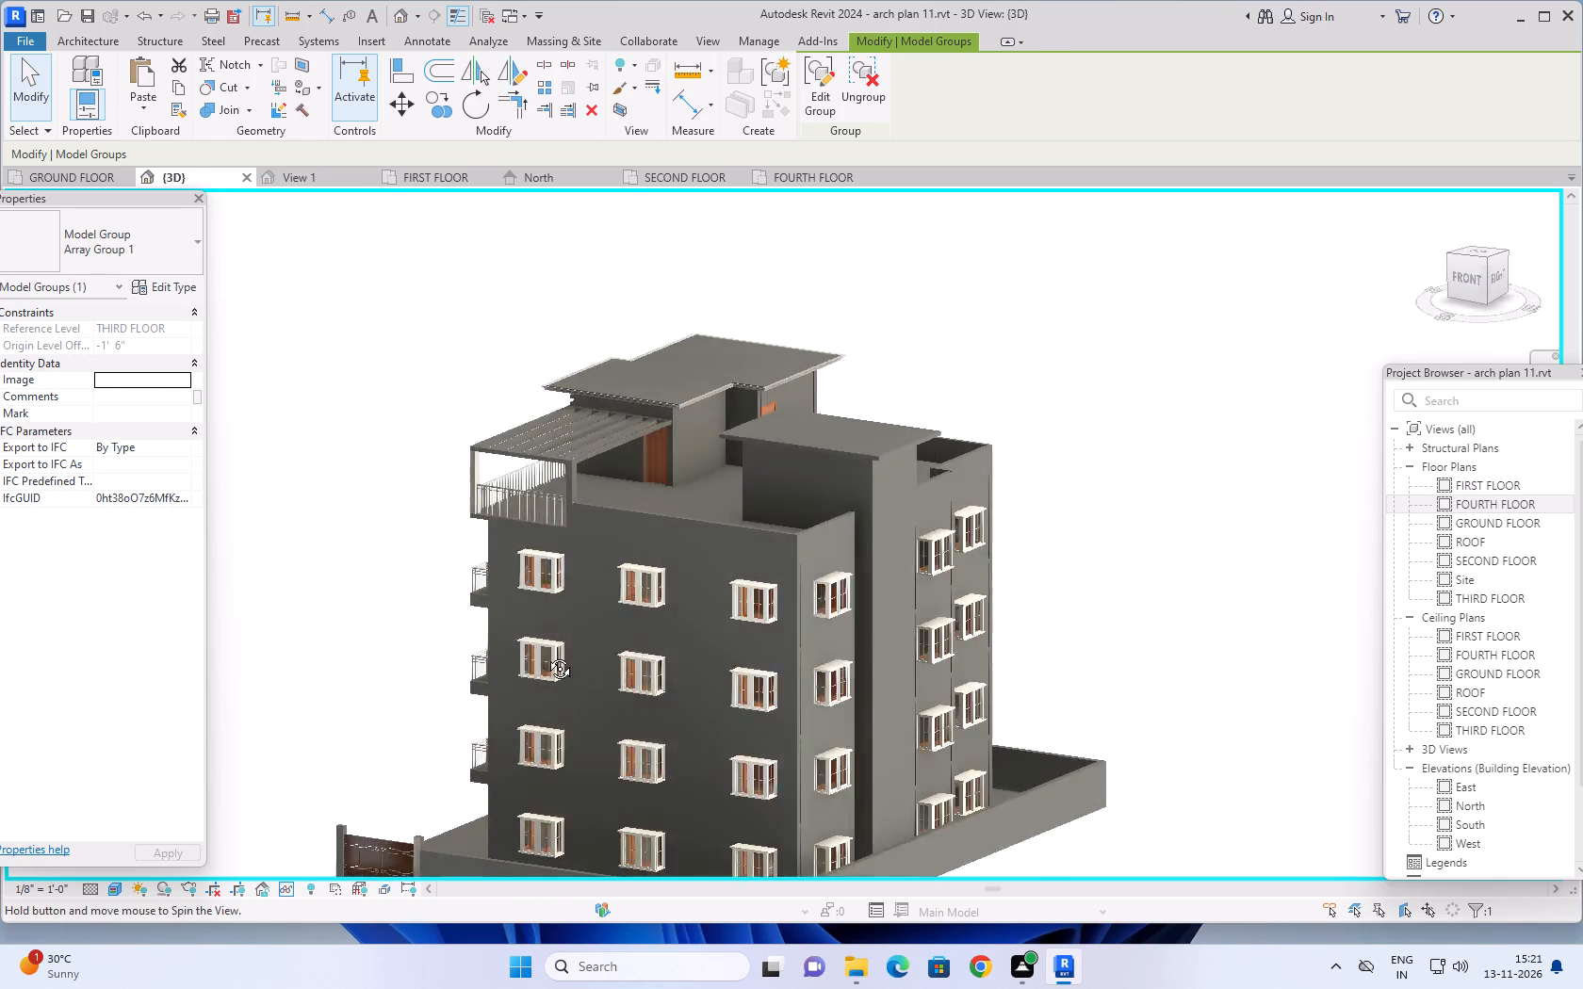
{"action": "middle_click_drag", "start_coordinate": [546, 655], "coordinate": [701, 436], "text": "shift"}
{"action": "middle_click", "coordinate": [722, 436], "text": "shift"}
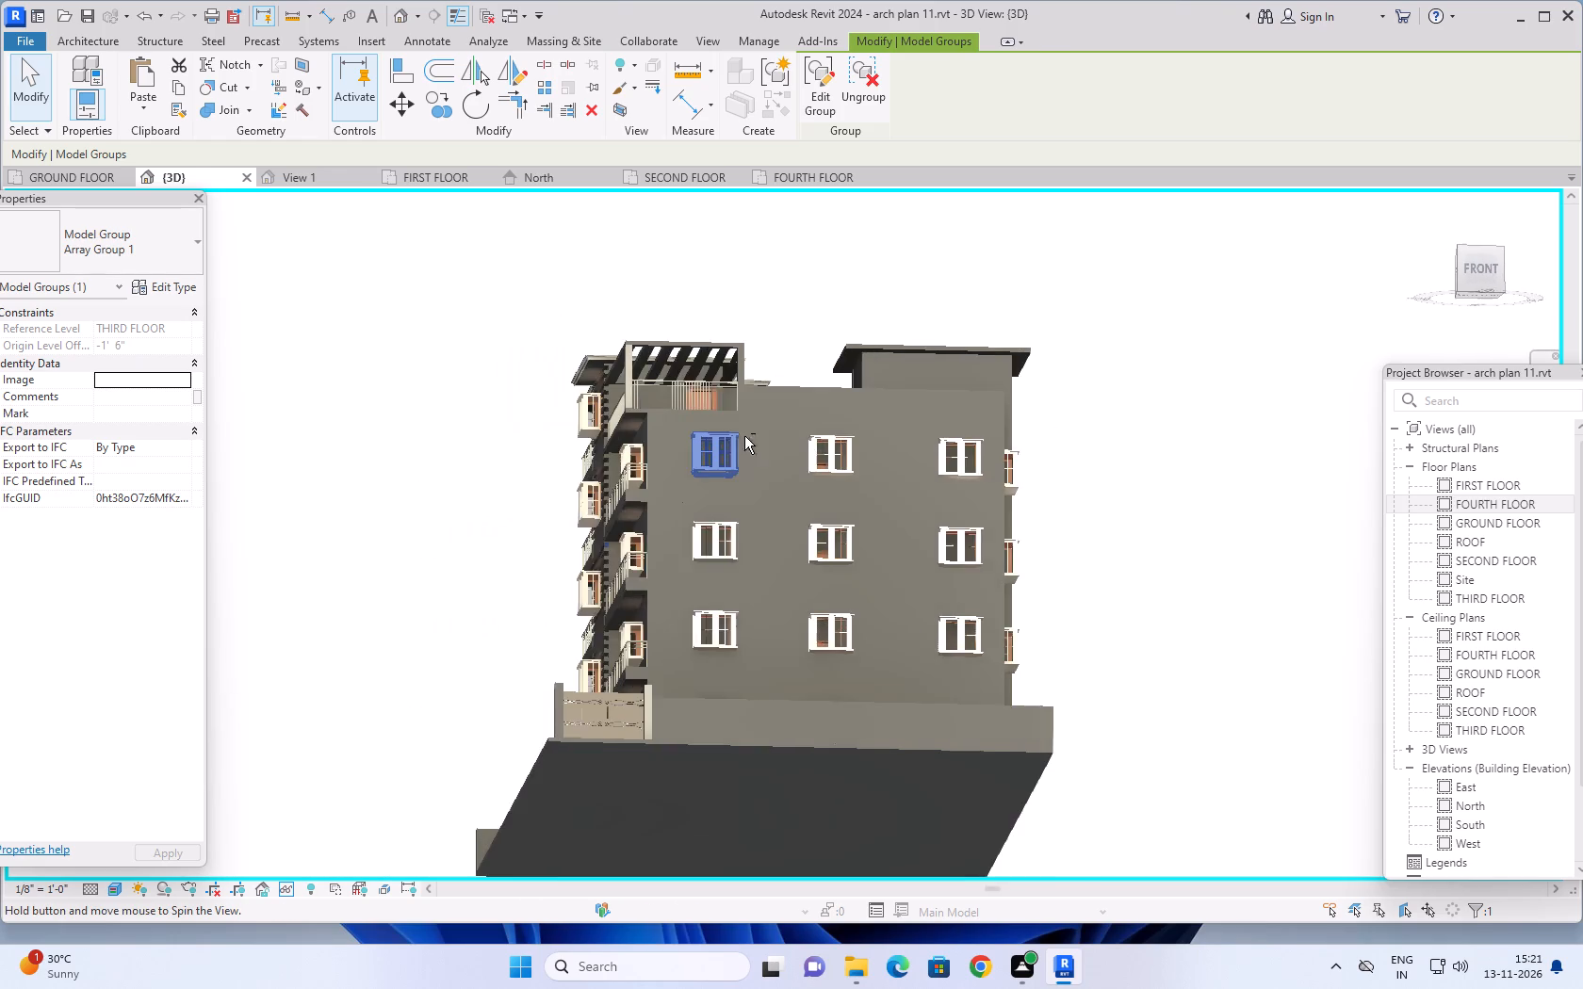
{"action": "middle_click_drag", "start_coordinate": [818, 435], "coordinate": [911, 437], "text": "shift"}
{"action": "middle_click_drag", "start_coordinate": [916, 439], "coordinate": [1078, 521], "text": "shift"}
{"action": "middle_click_drag", "start_coordinate": [1078, 521], "coordinate": [1090, 525], "text": "shift"}
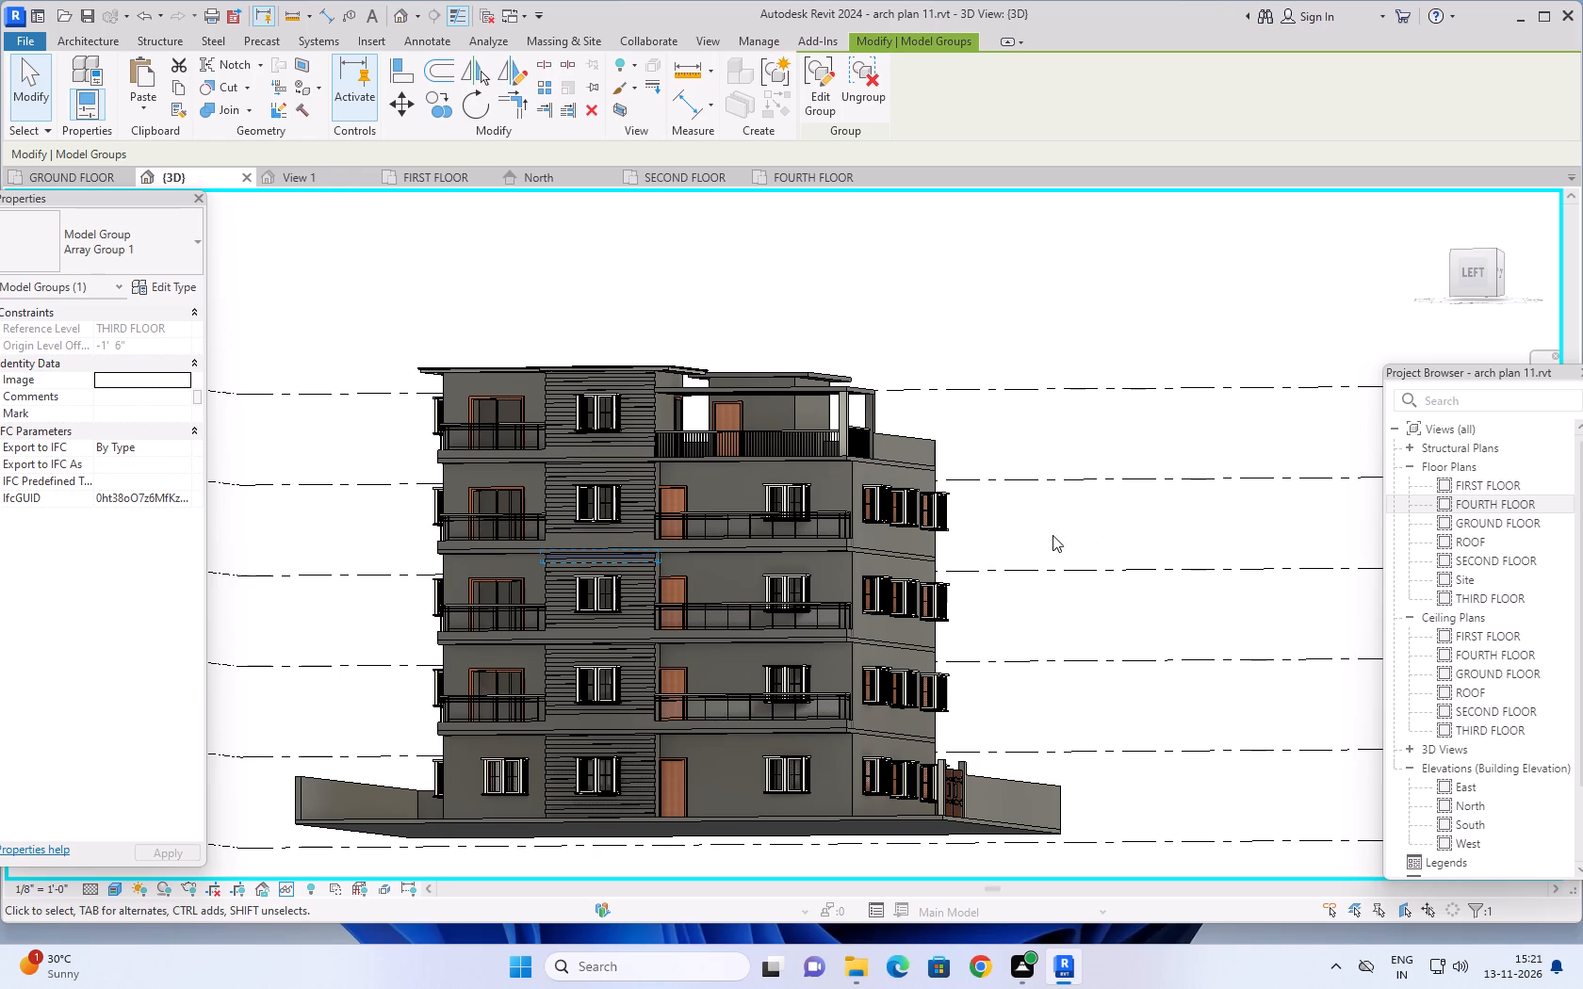
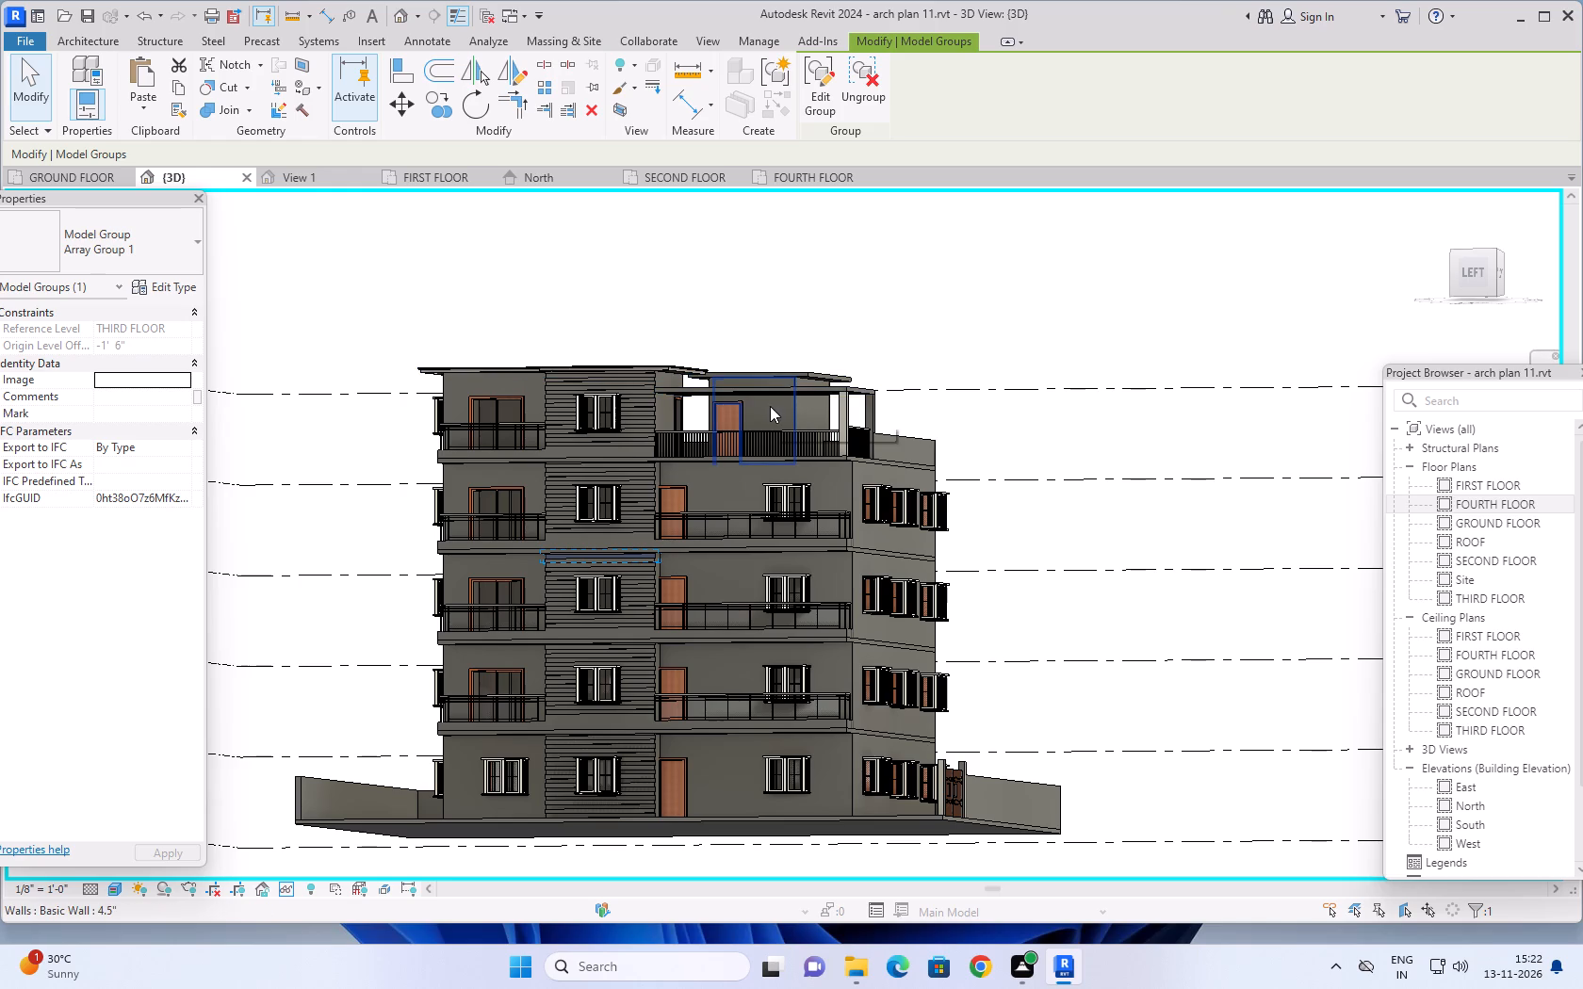
Examine the full-height balcony facade and its wall reveals from farther back, including the bay windows around both adjoining corners.
{"action": "scroll", "coordinate": [1016, 551], "scroll_direction": "down", "scroll_amount": 1}
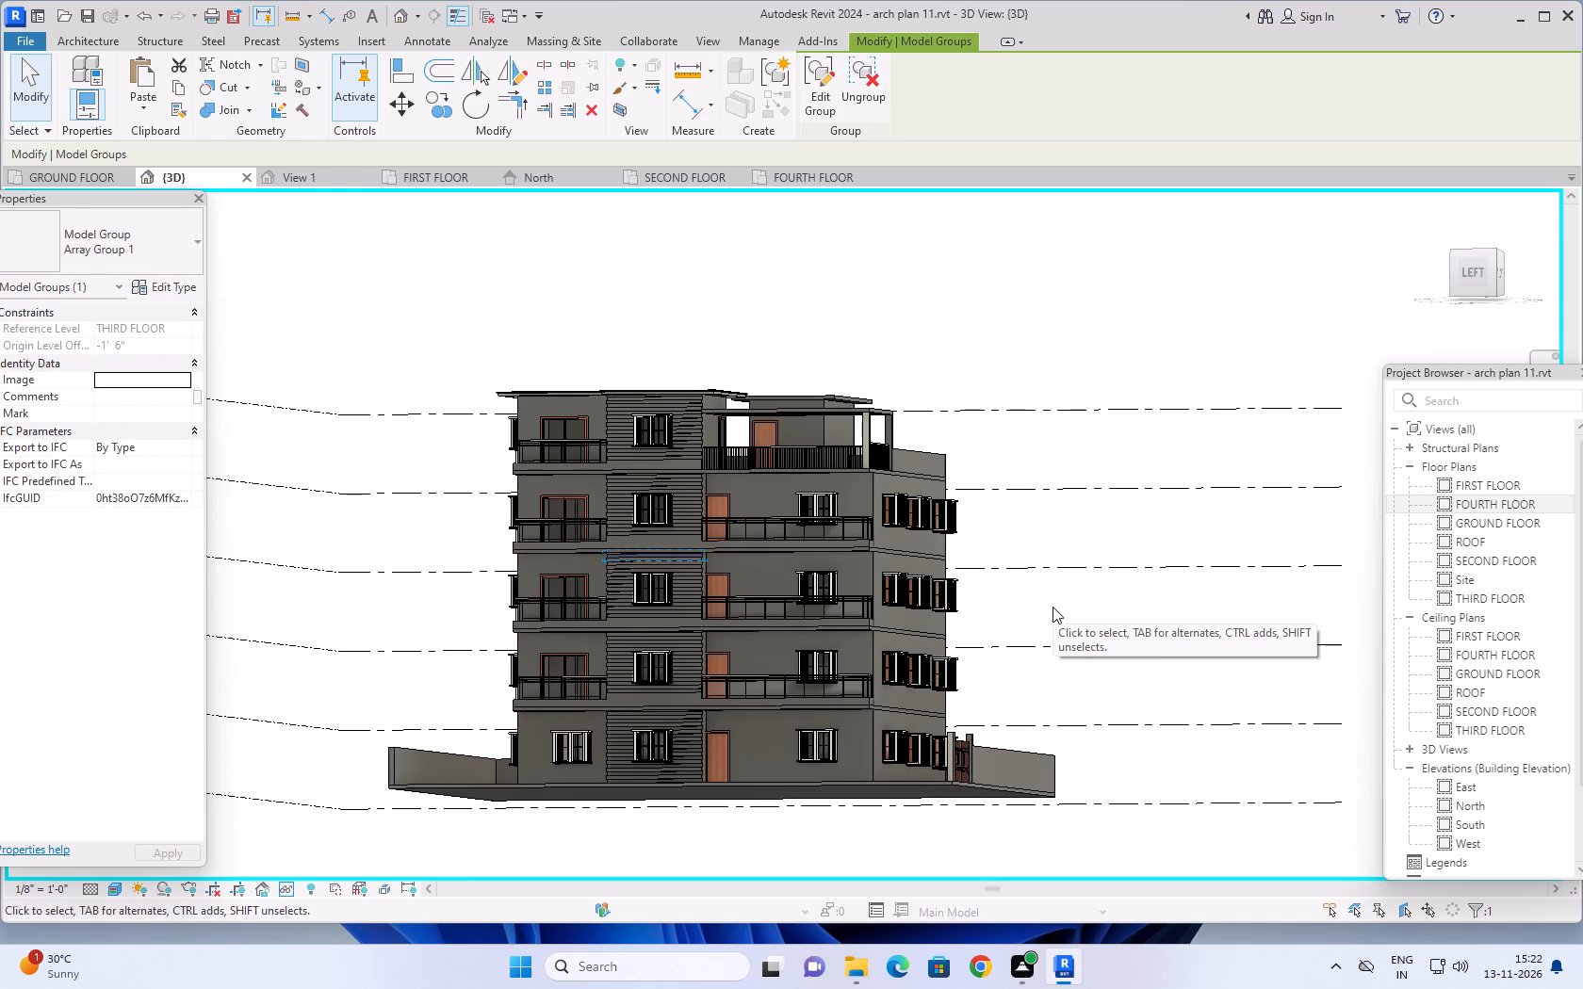
{"action": "middle_click_drag", "start_coordinate": [1053, 607], "coordinate": [1134, 650]}
{"action": "middle_click", "coordinate": [1134, 650]}
{"action": "middle_click", "coordinate": [1134, 650]}
{"action": "middle_click", "coordinate": [1134, 650]}
{"action": "middle_click", "coordinate": [1134, 650]}
{"action": "middle_click", "coordinate": [1134, 650]}
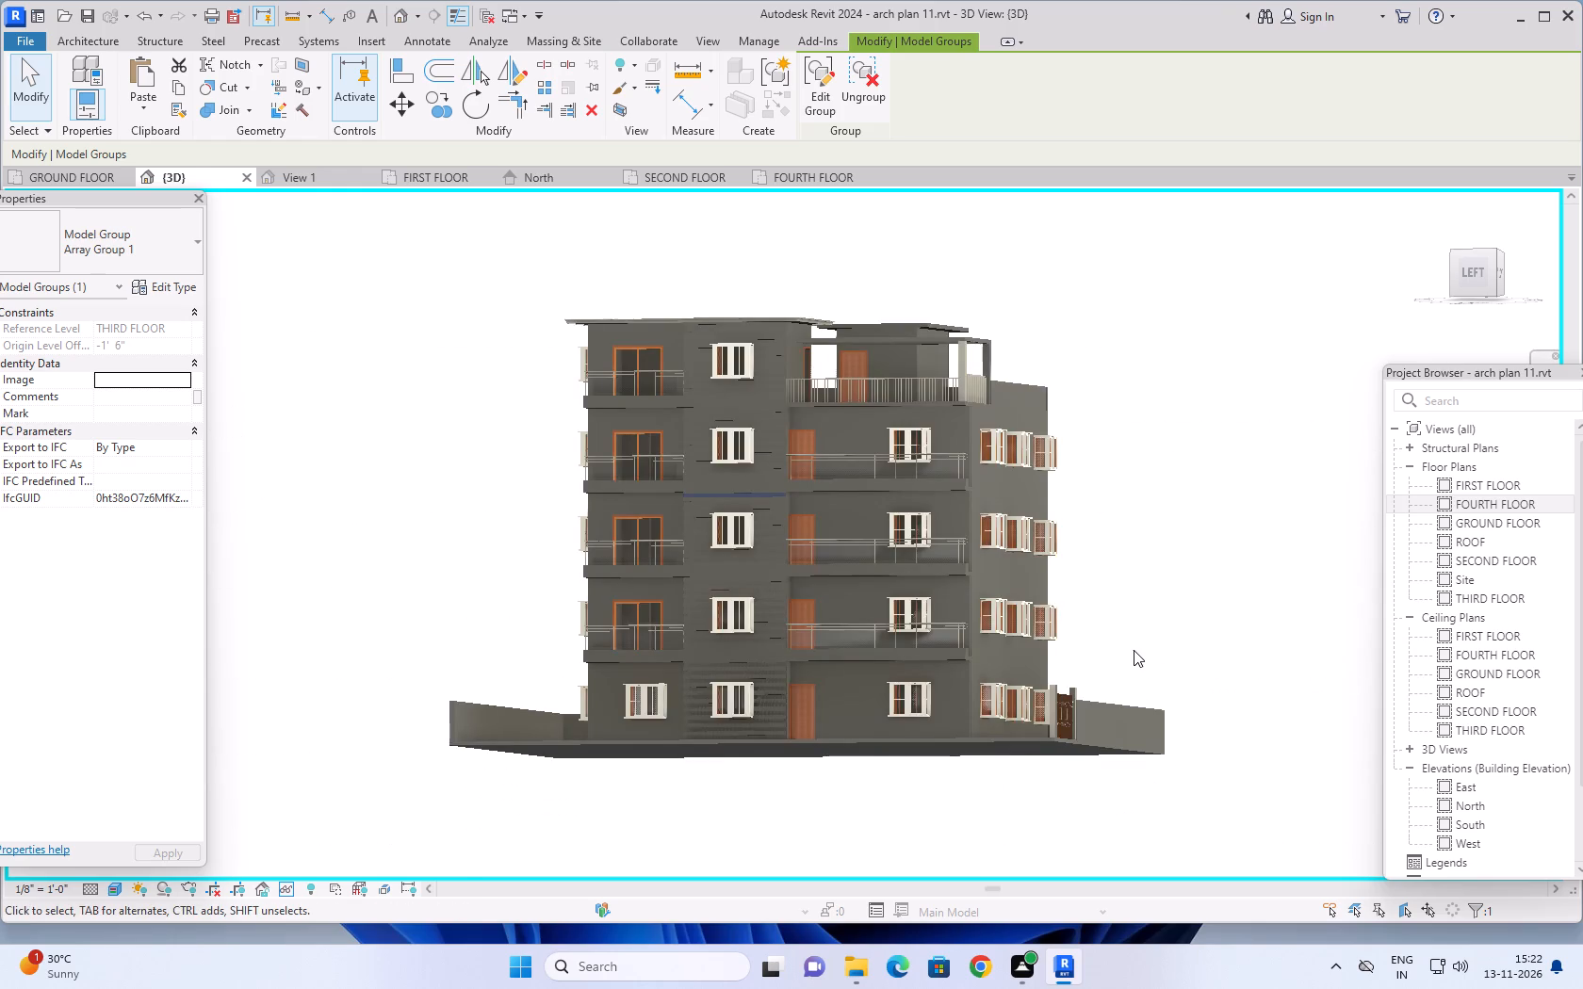
{"action": "middle_click", "coordinate": [1134, 650]}
{"action": "middle_click", "coordinate": [1134, 650]}
{"action": "middle_click", "coordinate": [1134, 650]}
{"action": "middle_click", "coordinate": [1134, 650]}
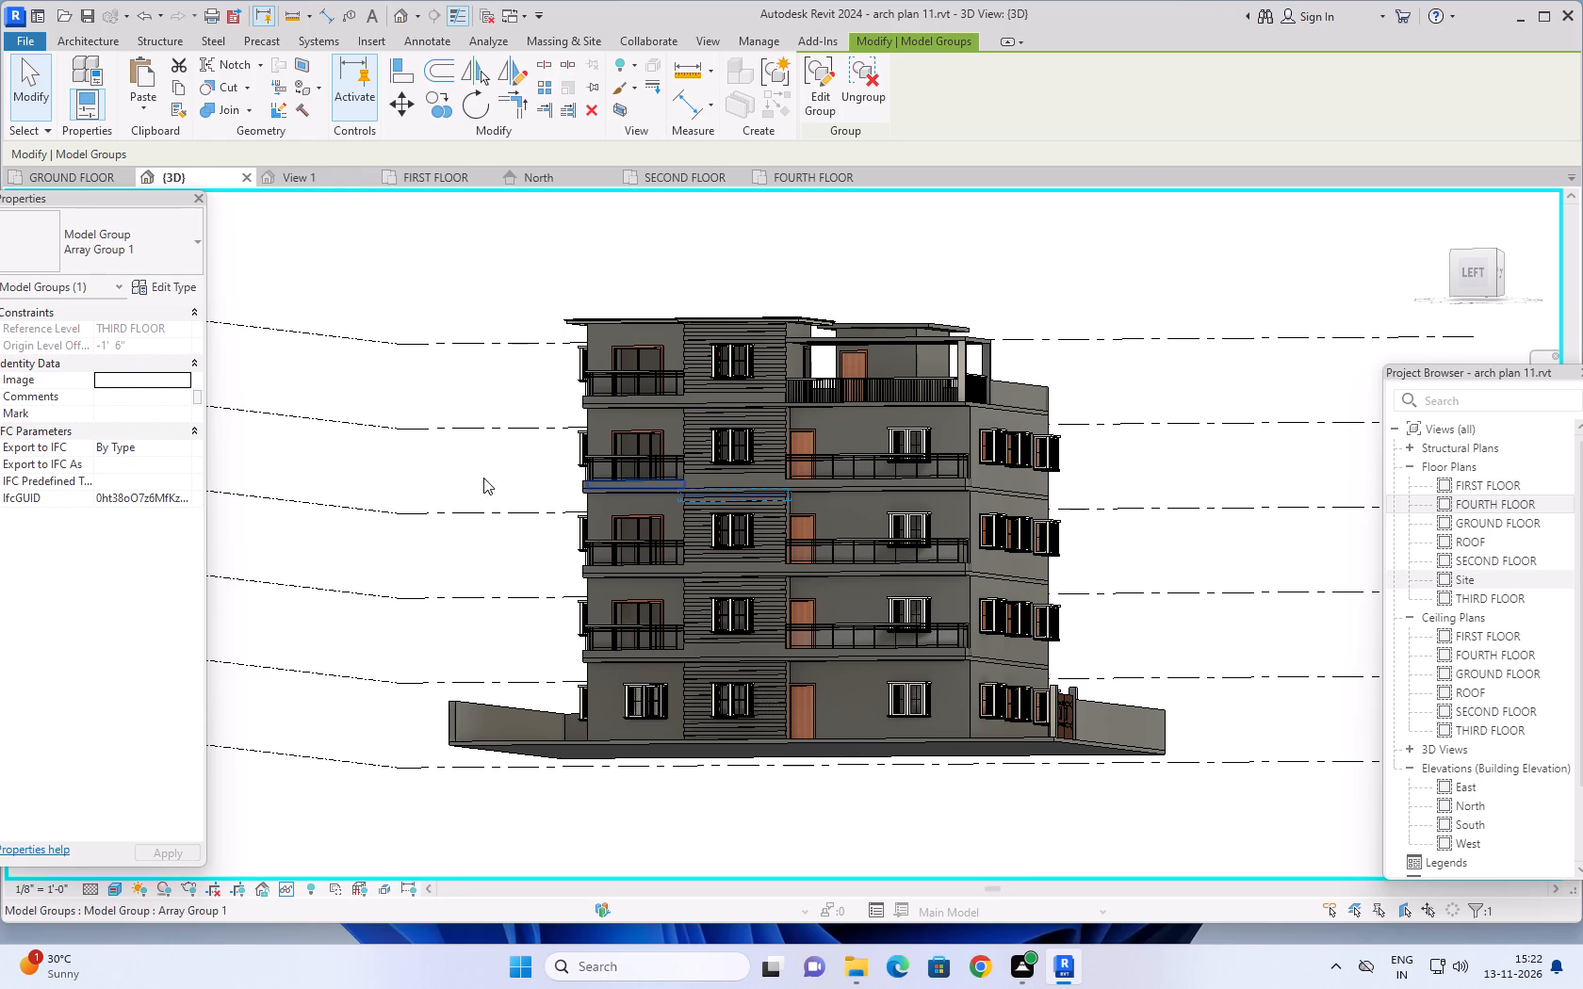
{"action": "middle_click_drag", "start_coordinate": [489, 479], "coordinate": [567, 546], "text": "shift"}
{"action": "middle_click", "coordinate": [561, 542], "text": "shift"}
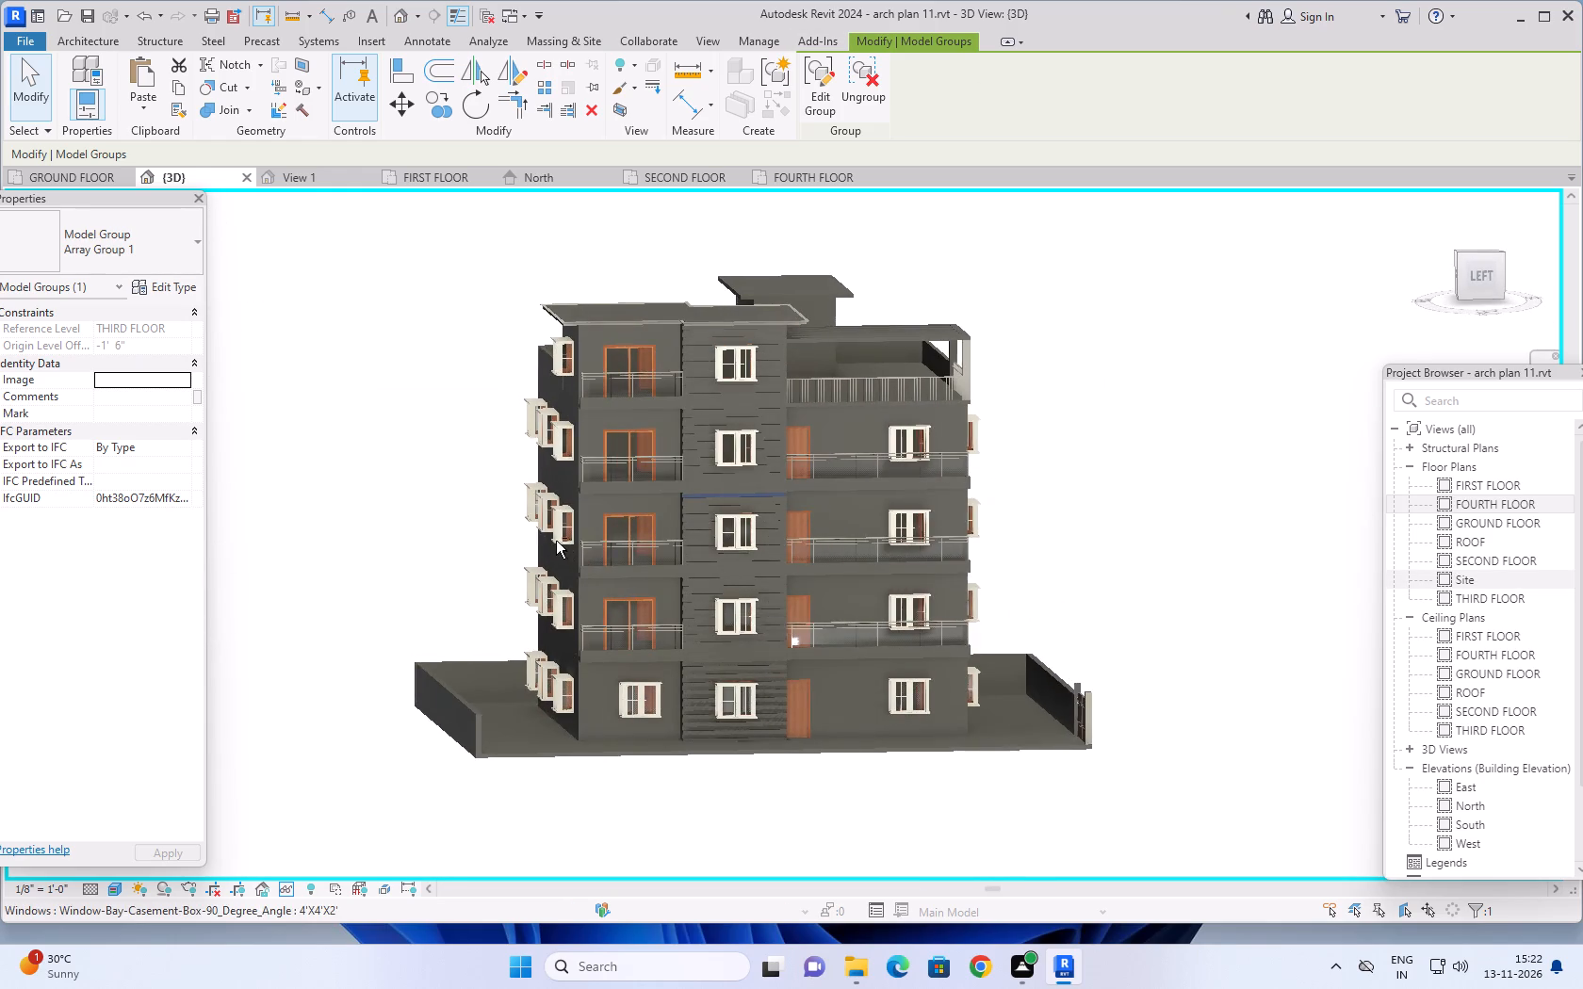
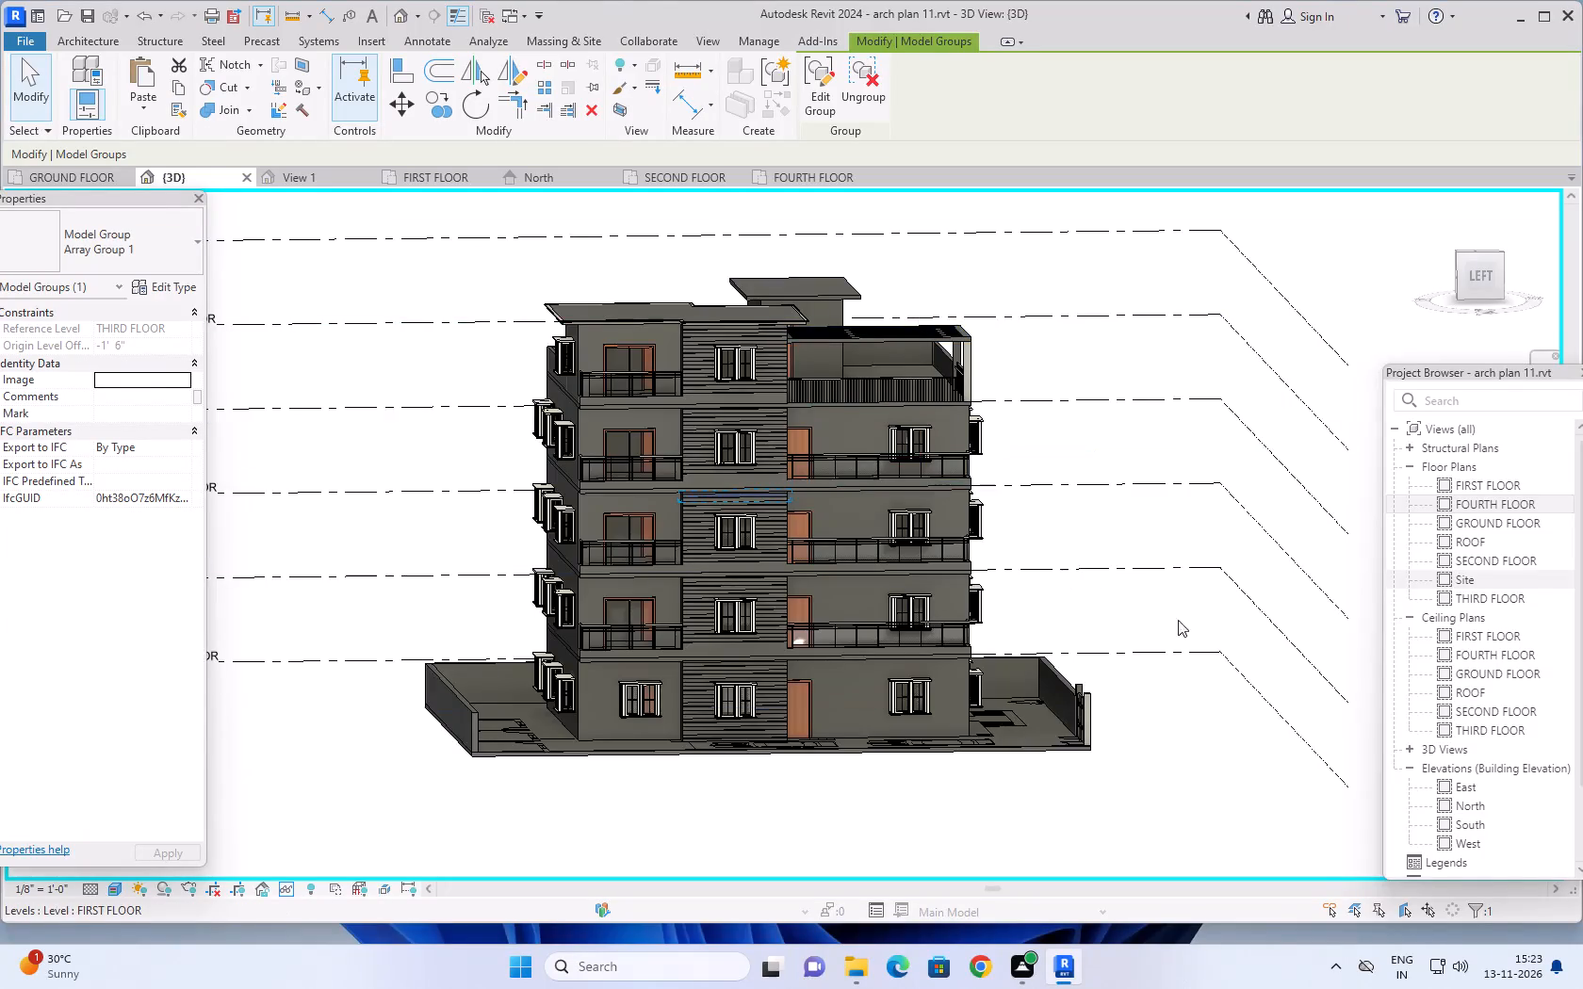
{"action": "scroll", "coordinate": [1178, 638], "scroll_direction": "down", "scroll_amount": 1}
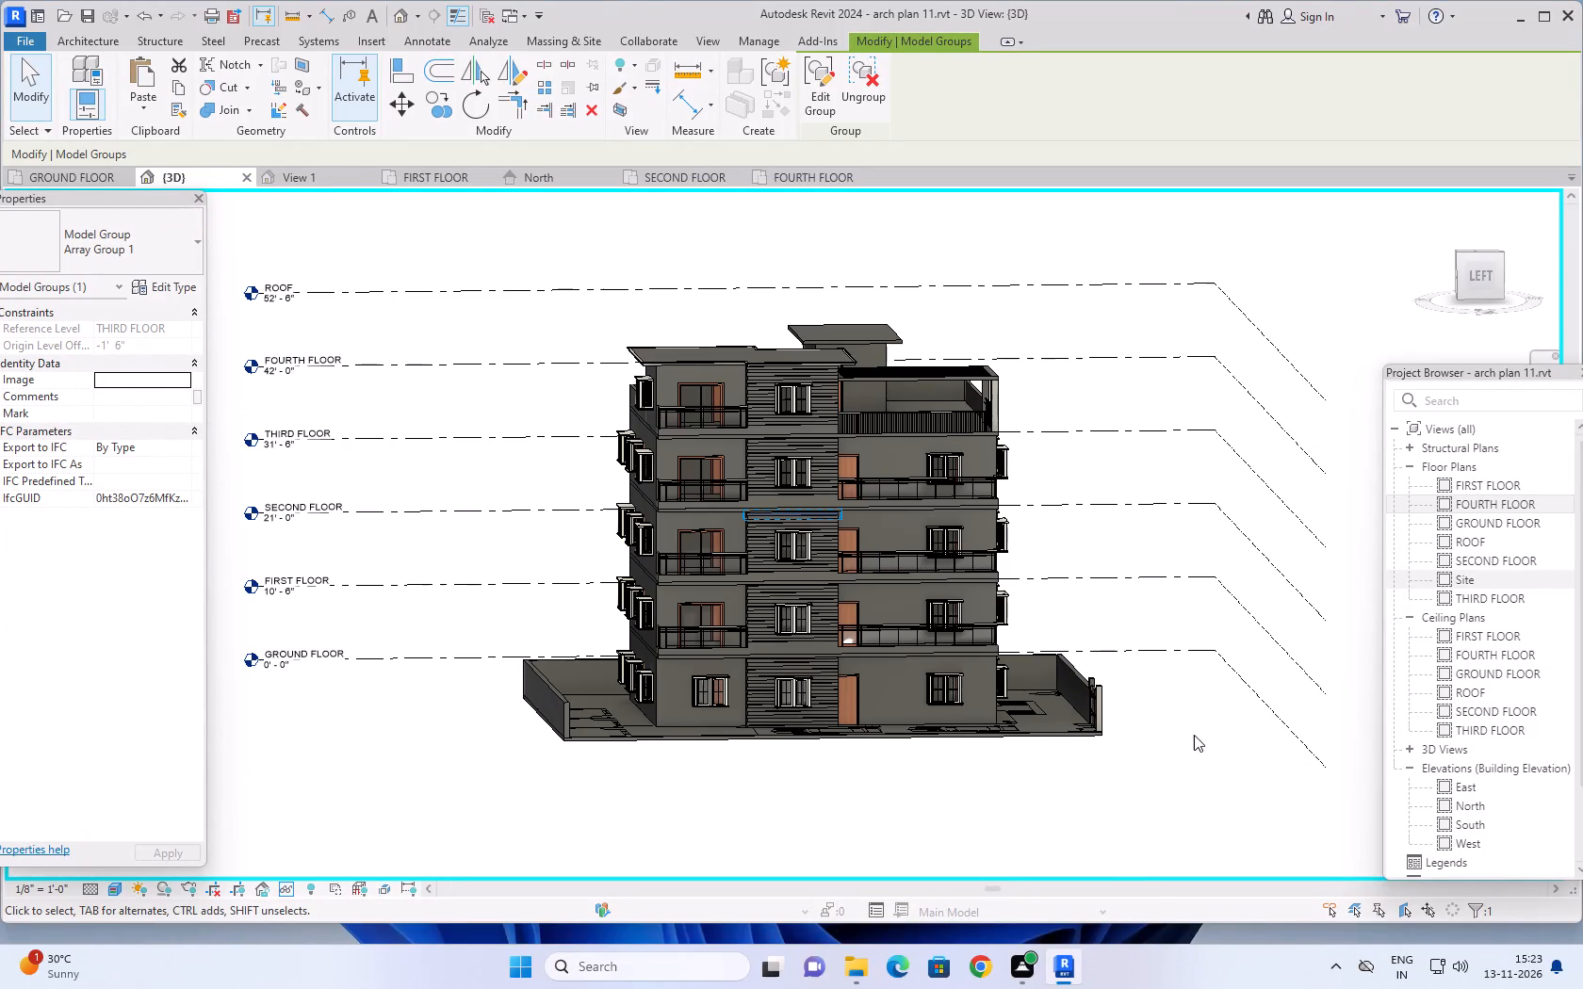
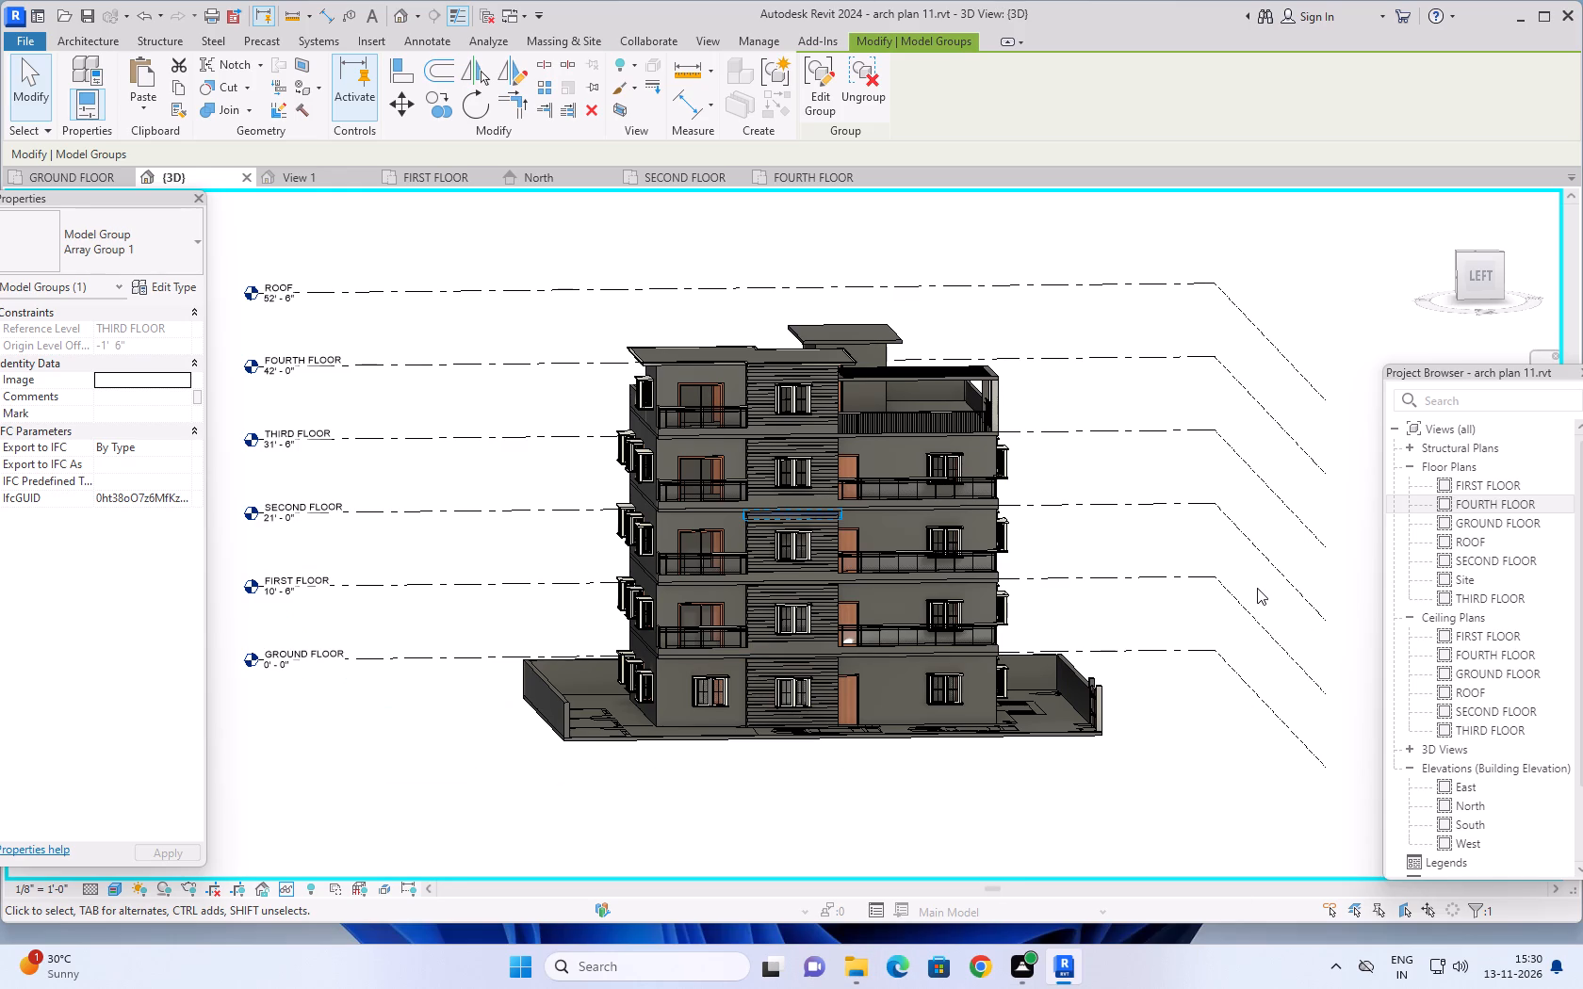
Examine the whole building from the balcony facade and the gate-side corner to review the reveals and bay windows.
{"action": "scroll", "coordinate": [1219, 767], "scroll_direction": "down", "scroll_amount": 1}
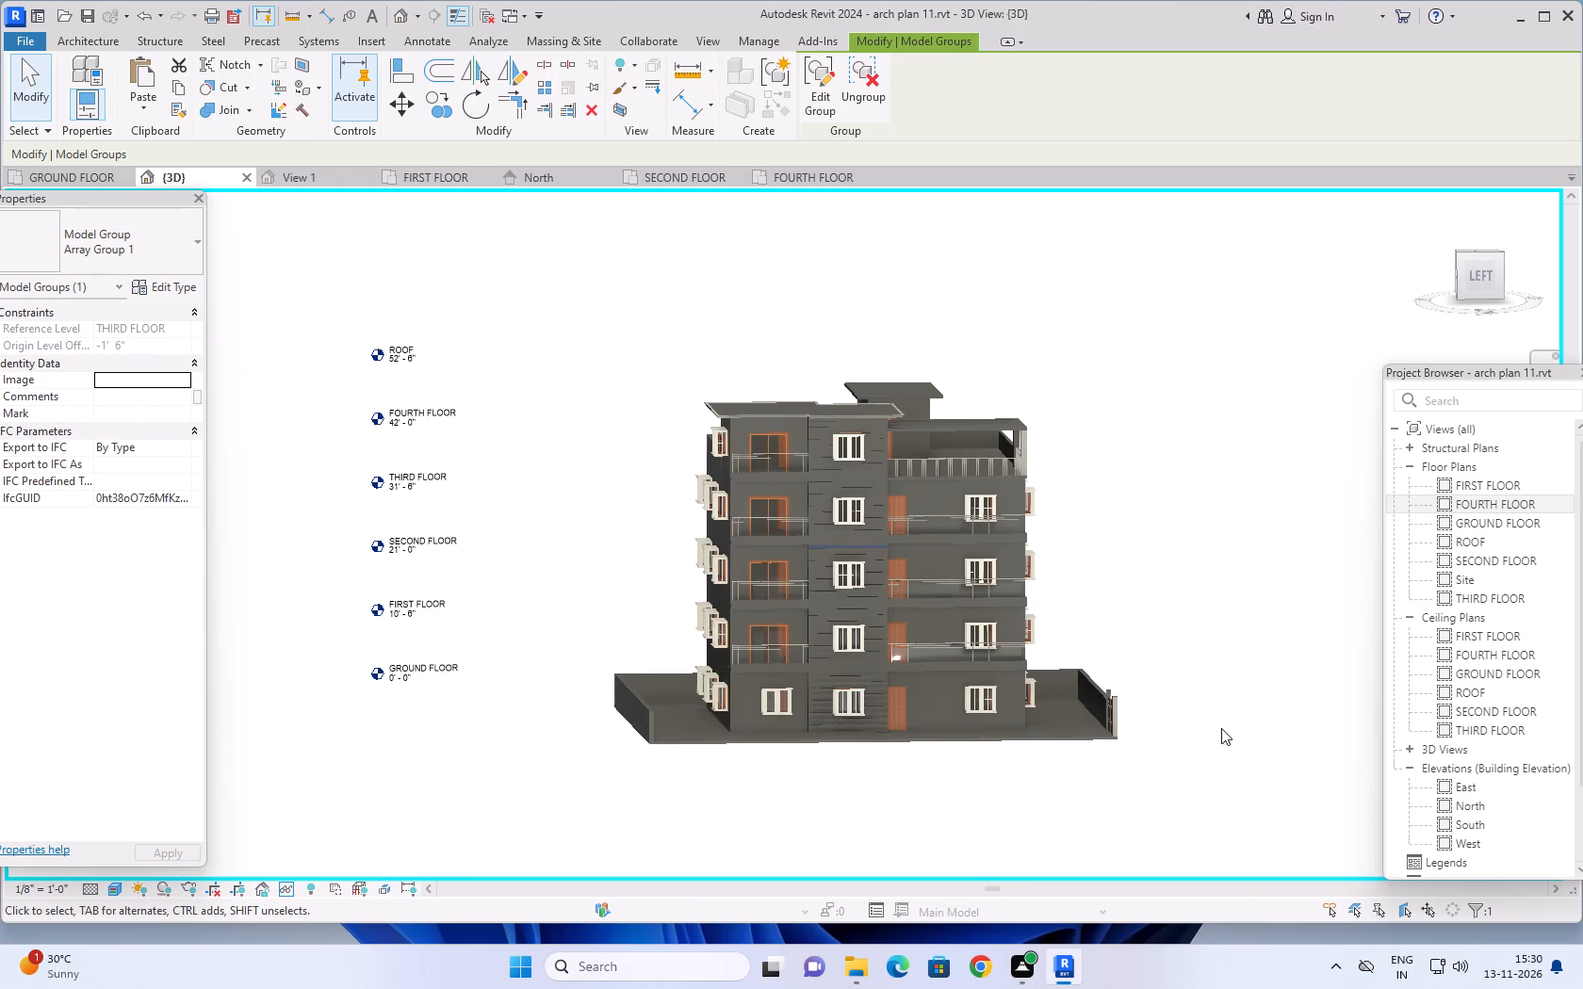
{"action": "middle_click_drag", "start_coordinate": [1212, 732], "coordinate": [1148, 820], "text": "shift"}
{"action": "middle_click_drag", "start_coordinate": [1148, 820], "coordinate": [1152, 829], "text": "shift"}
{"action": "middle_click_drag", "start_coordinate": [1152, 829], "coordinate": [1169, 828], "text": "shift"}
{"action": "middle_click", "coordinate": [1169, 828], "text": "shift"}
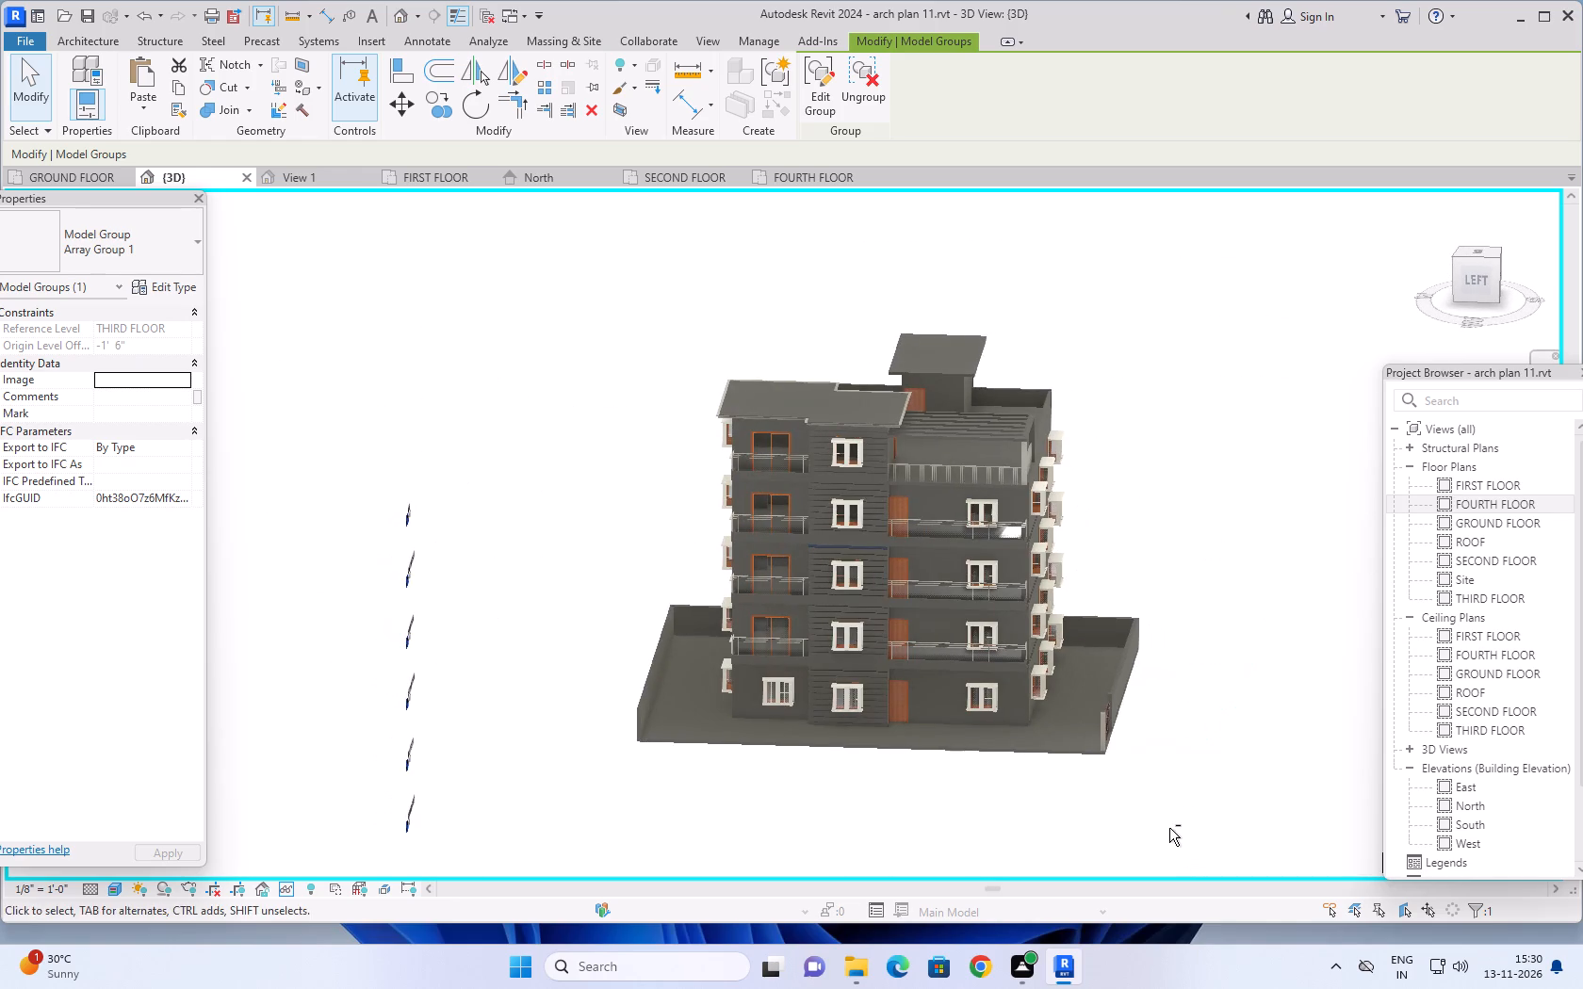
{"action": "scroll", "coordinate": [1053, 803], "scroll_direction": "up", "scroll_amount": 5}
{"action": "middle_click_drag", "start_coordinate": [1168, 774], "coordinate": [1122, 783]}
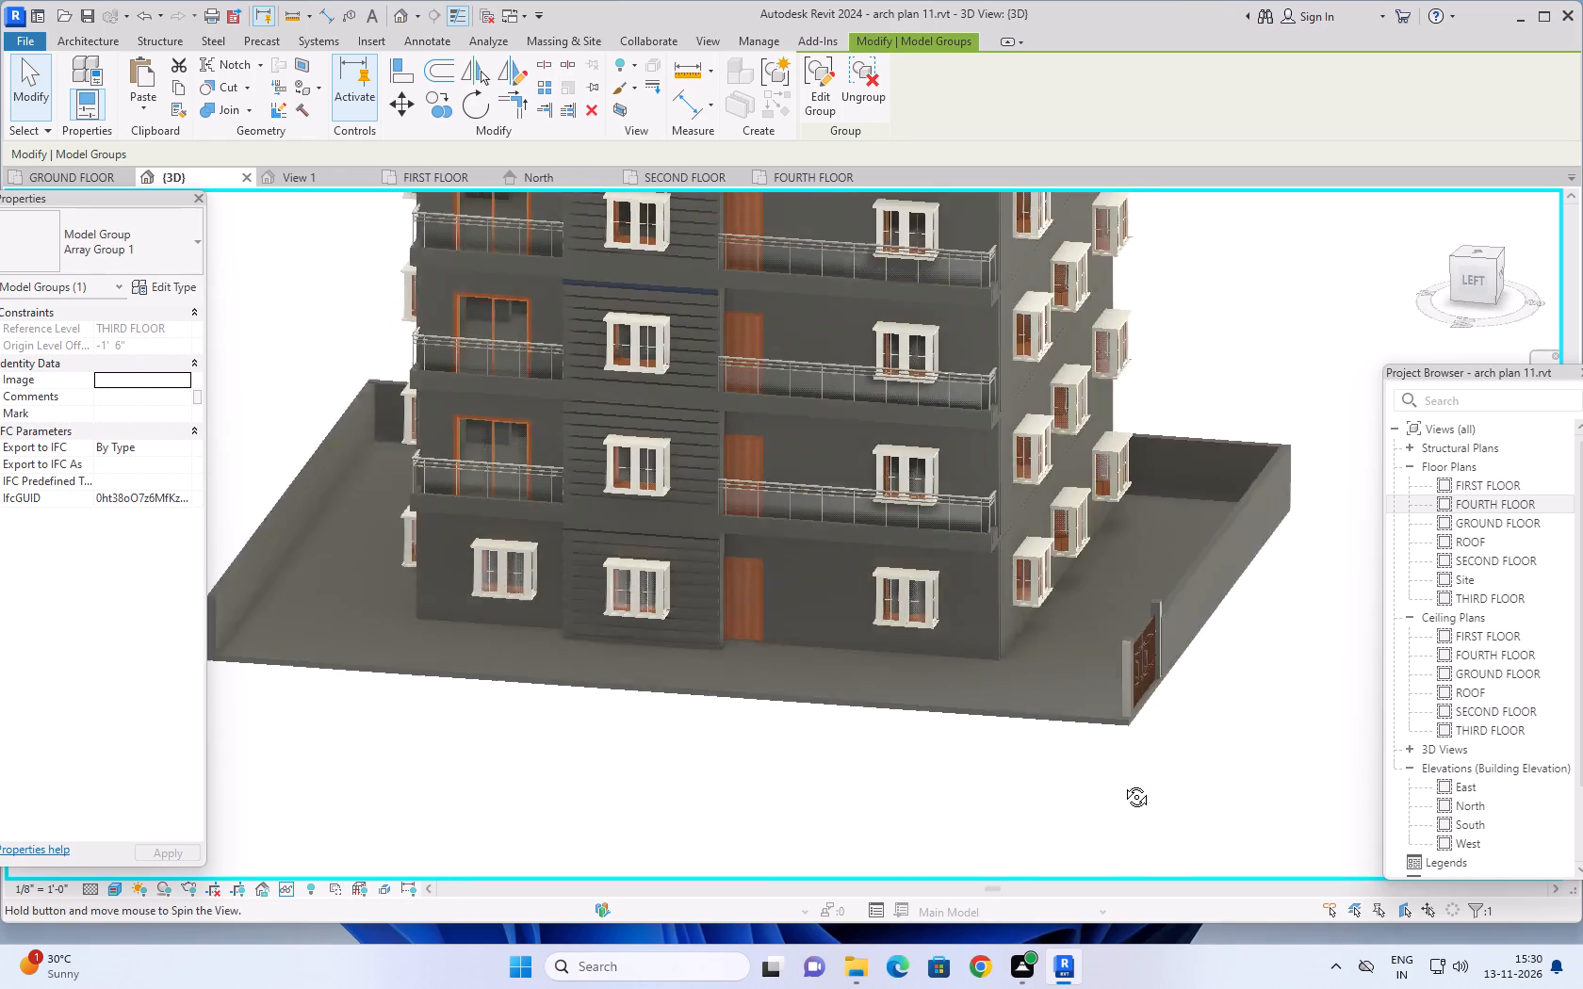
{"action": "middle_click_drag", "start_coordinate": [1122, 783], "coordinate": [1093, 790]}
{"action": "middle_click", "coordinate": [1064, 802], "text": "shift"}
{"action": "middle_click_drag", "start_coordinate": [1064, 802], "coordinate": [1113, 801], "text": "shift"}
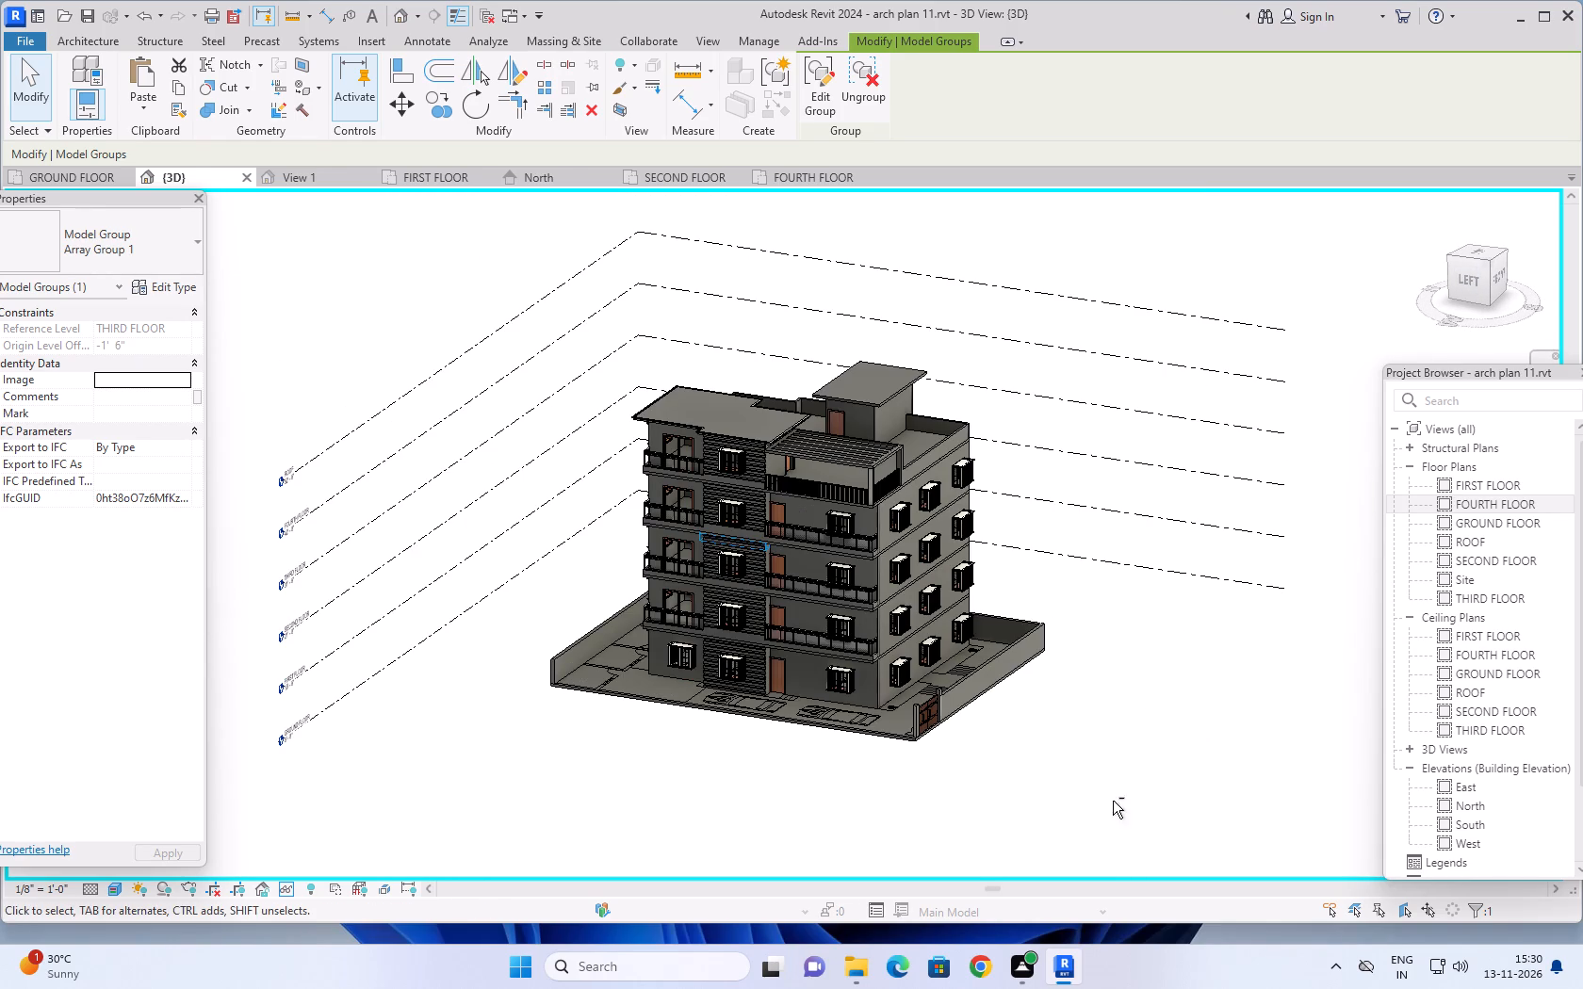
{"action": "middle_click_drag", "start_coordinate": [1113, 801], "coordinate": [1156, 794], "text": "shift"}
{"action": "middle_click_drag", "start_coordinate": [1052, 734], "coordinate": [1216, 752]}
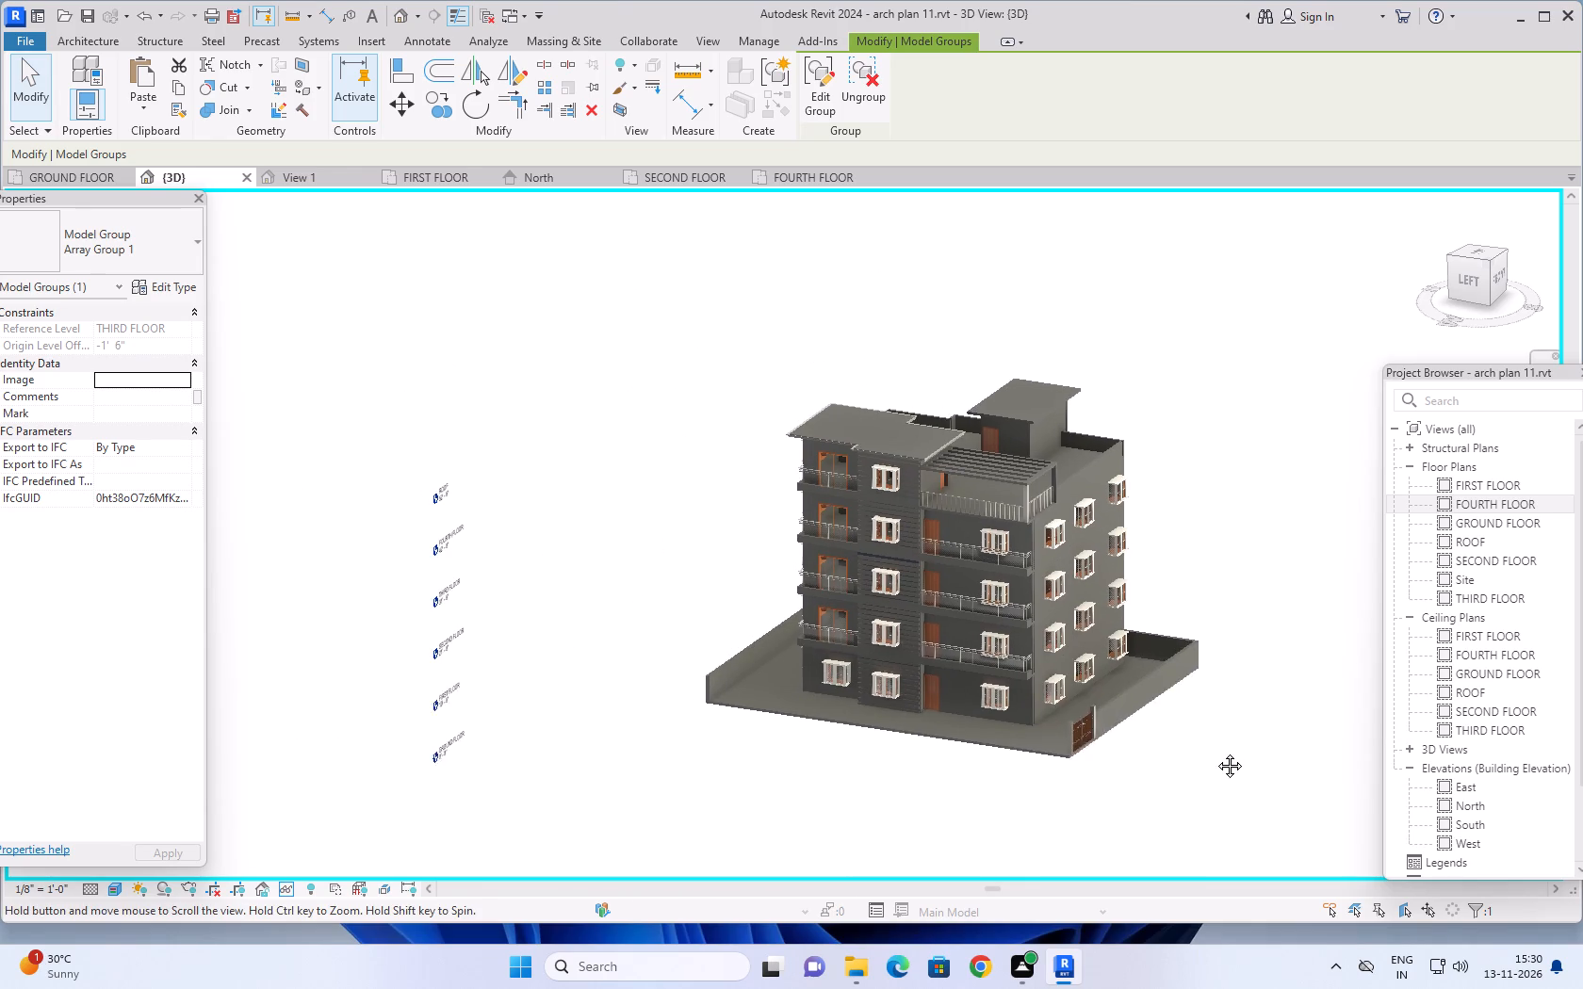
{"action": "middle_click_drag", "start_coordinate": [1216, 752], "coordinate": [1222, 755]}
{"action": "middle_click_drag", "start_coordinate": [1156, 781], "coordinate": [1249, 743], "text": "shift"}
Inspect the horizontal wall reveals around the central windows of the balcony facade, focusing on the lower floors.
{"action": "scroll", "coordinate": [1199, 758], "scroll_direction": "up", "scroll_amount": 1}
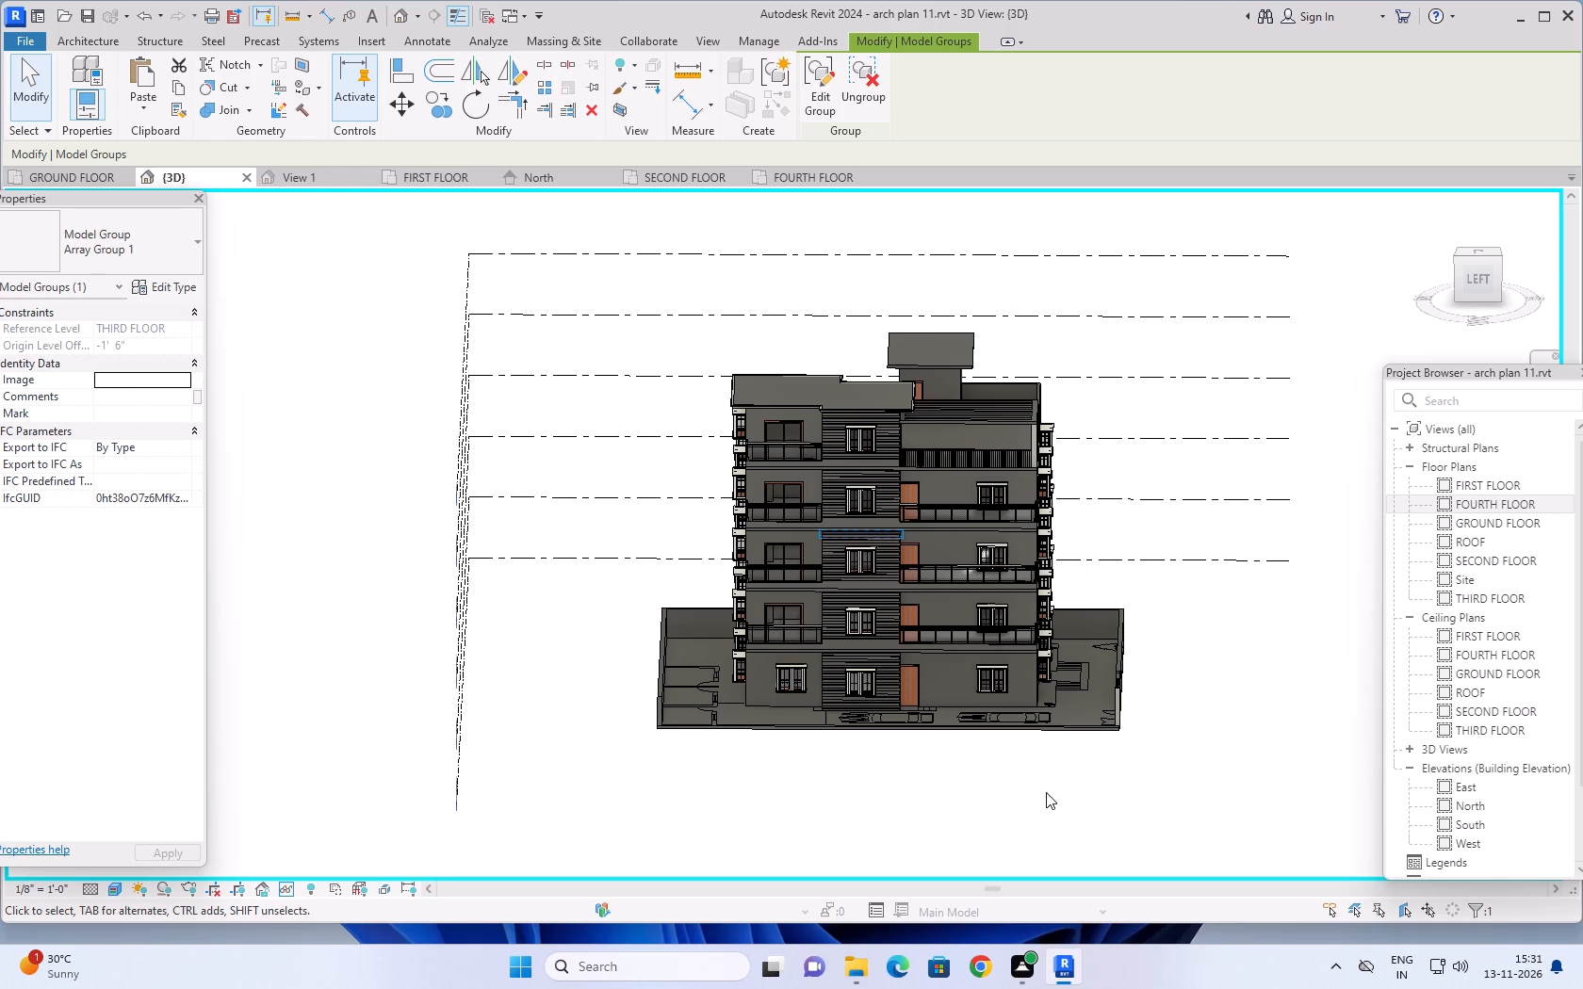
{"action": "middle_click_drag", "start_coordinate": [965, 781], "coordinate": [970, 770]}
{"action": "scroll", "coordinate": [965, 779], "scroll_direction": "up", "scroll_amount": 1}
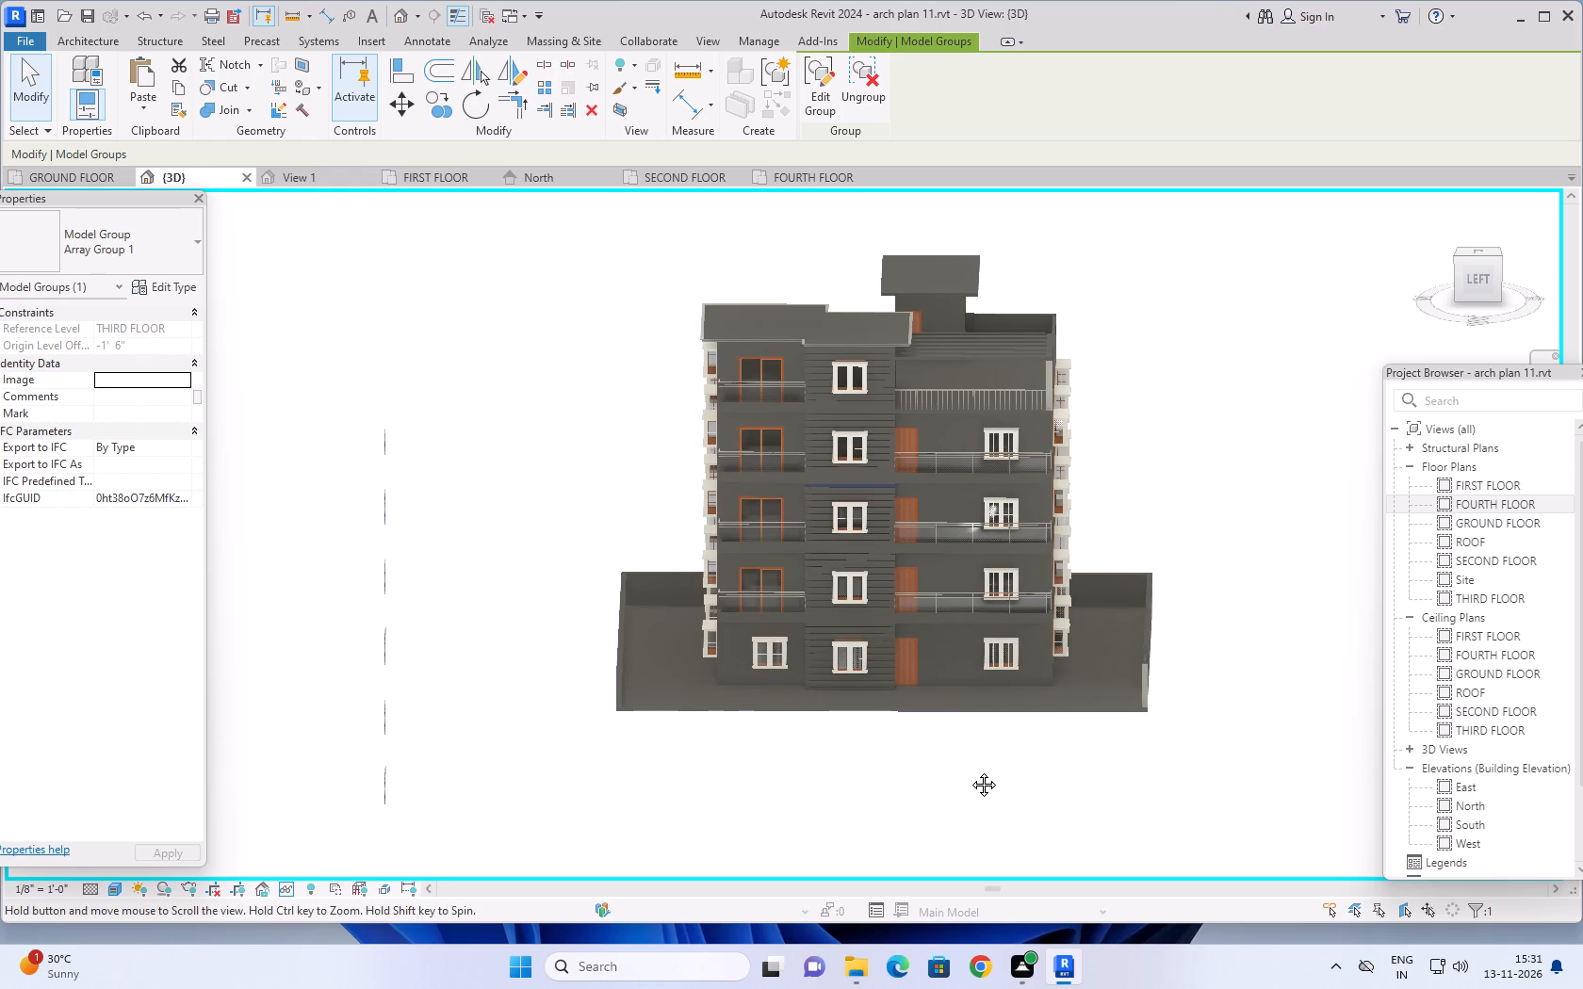
{"action": "middle_click_drag", "start_coordinate": [970, 770], "coordinate": [982, 849]}
{"action": "scroll", "coordinate": [951, 780], "scroll_direction": "up", "scroll_amount": 7}
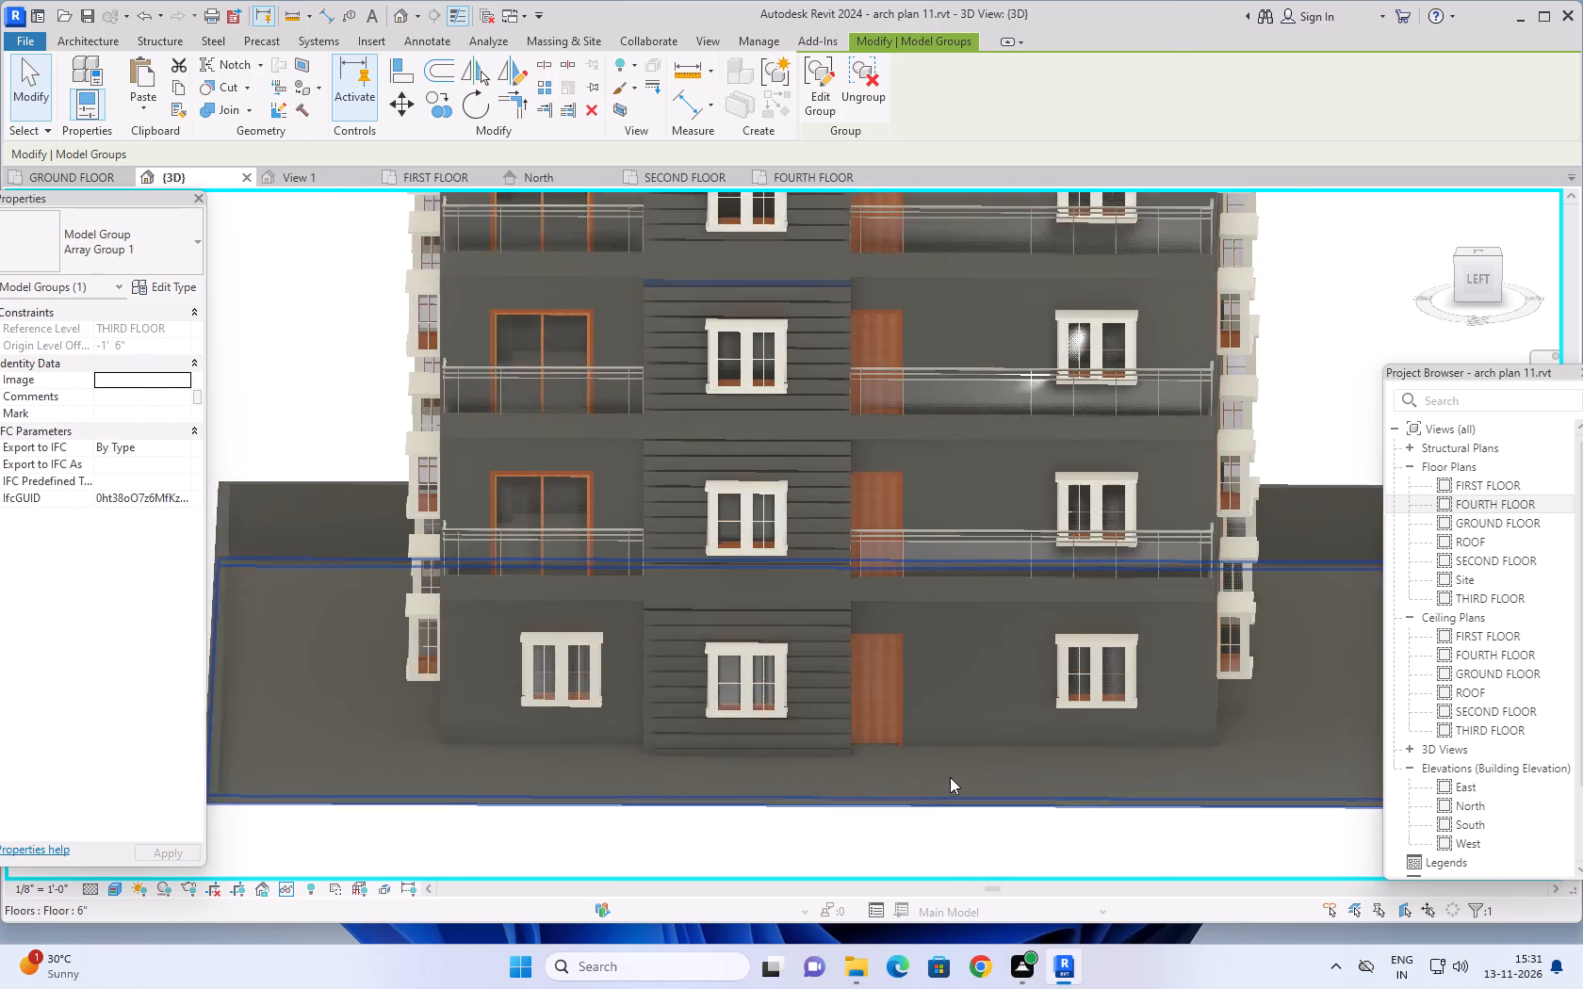
{"action": "middle_click_drag", "start_coordinate": [980, 698], "coordinate": [987, 658], "text": "shift"}
{"action": "middle_click", "coordinate": [987, 658], "text": "shift"}
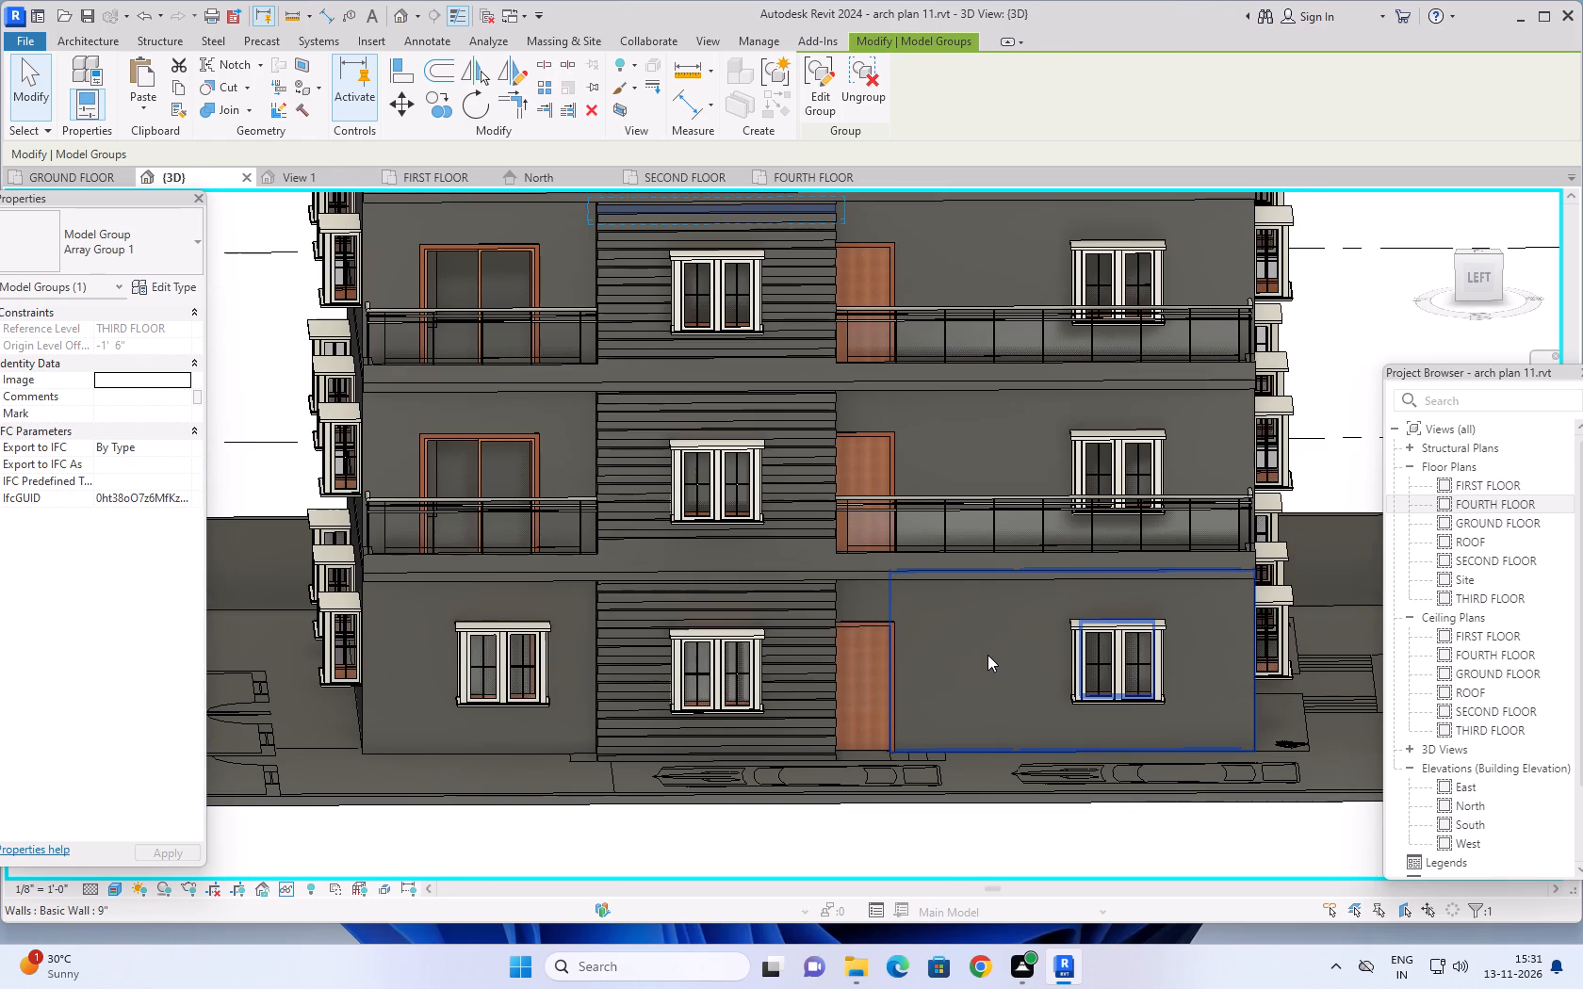
{"action": "scroll", "coordinate": [987, 655], "scroll_direction": "down", "scroll_amount": 4}
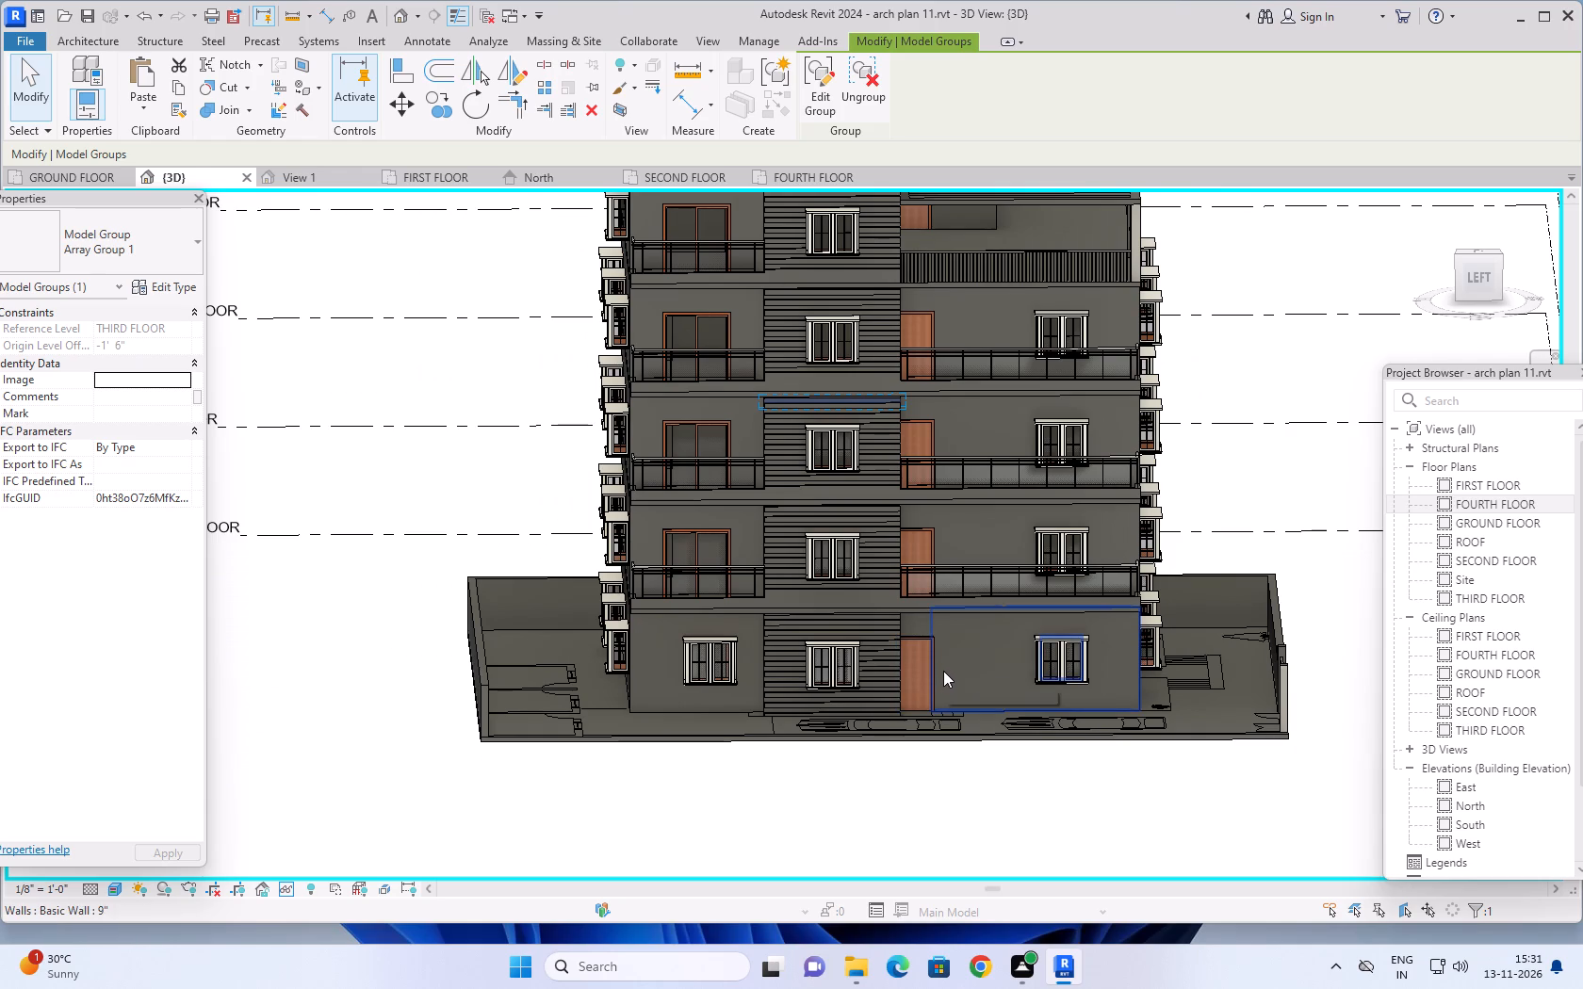
{"action": "scroll", "coordinate": [938, 678], "scroll_direction": "down", "scroll_amount": 1}
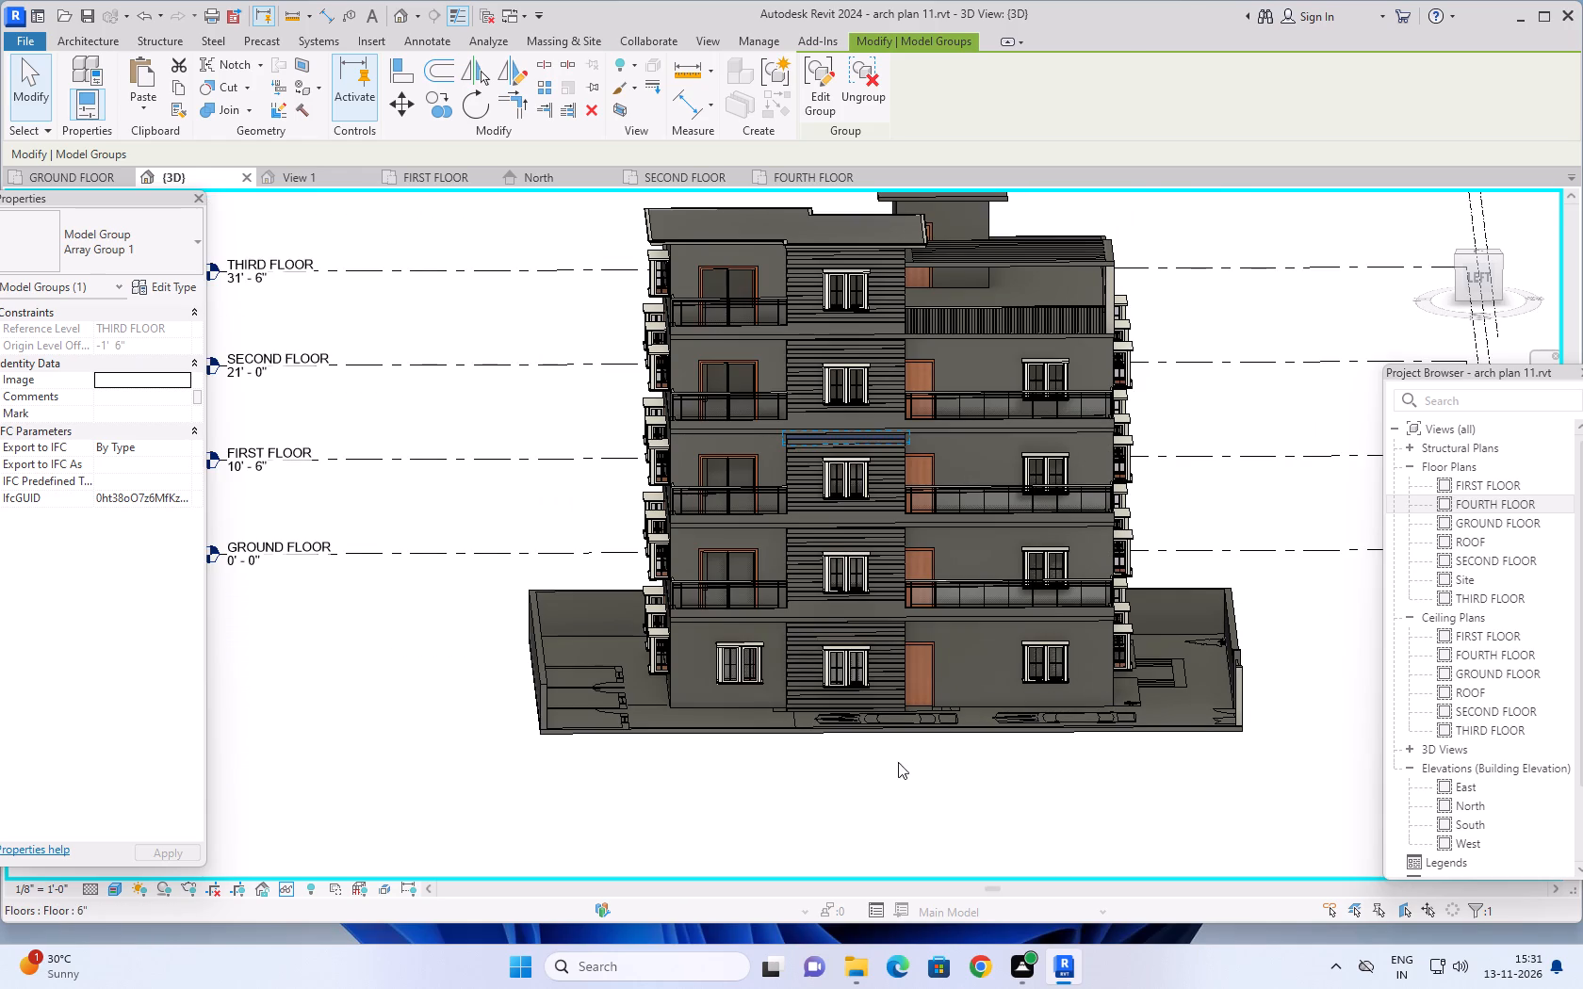
Examine the projecting reveal wall and balconies obliquely from both adjoining corners and straight on.
{"action": "middle_click_drag", "start_coordinate": [721, 788], "coordinate": [760, 800], "text": "shift"}
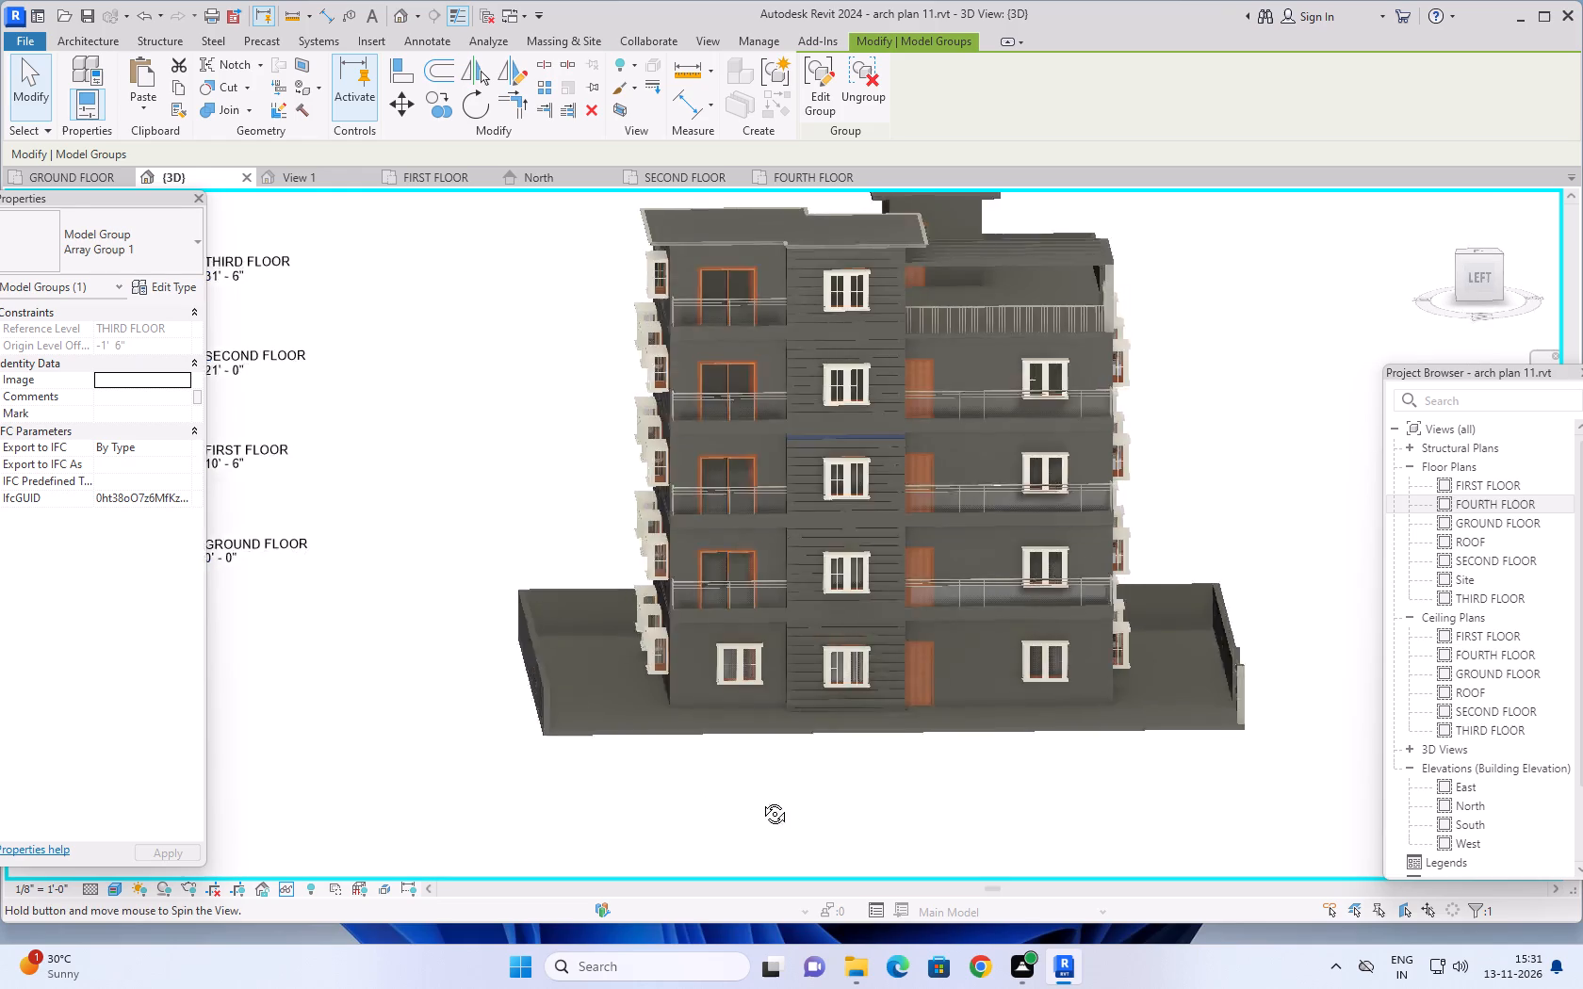
{"action": "middle_click_drag", "start_coordinate": [760, 800], "coordinate": [590, 779], "text": "shift"}
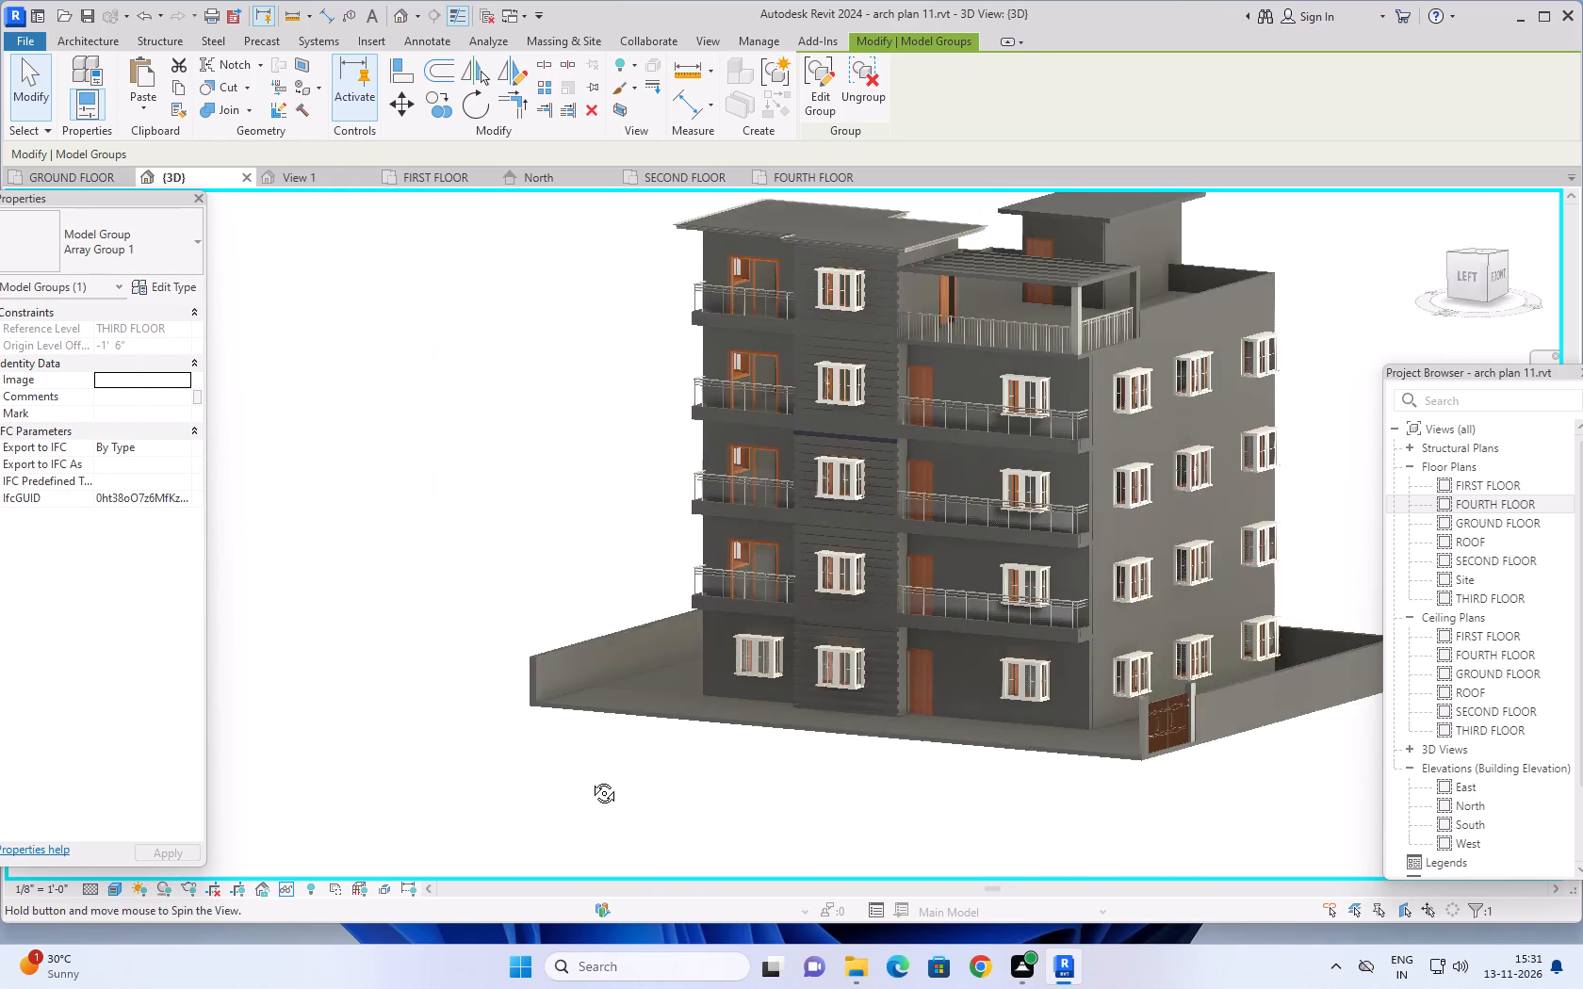
{"action": "middle_click_drag", "start_coordinate": [590, 779], "coordinate": [906, 803], "text": "shift"}
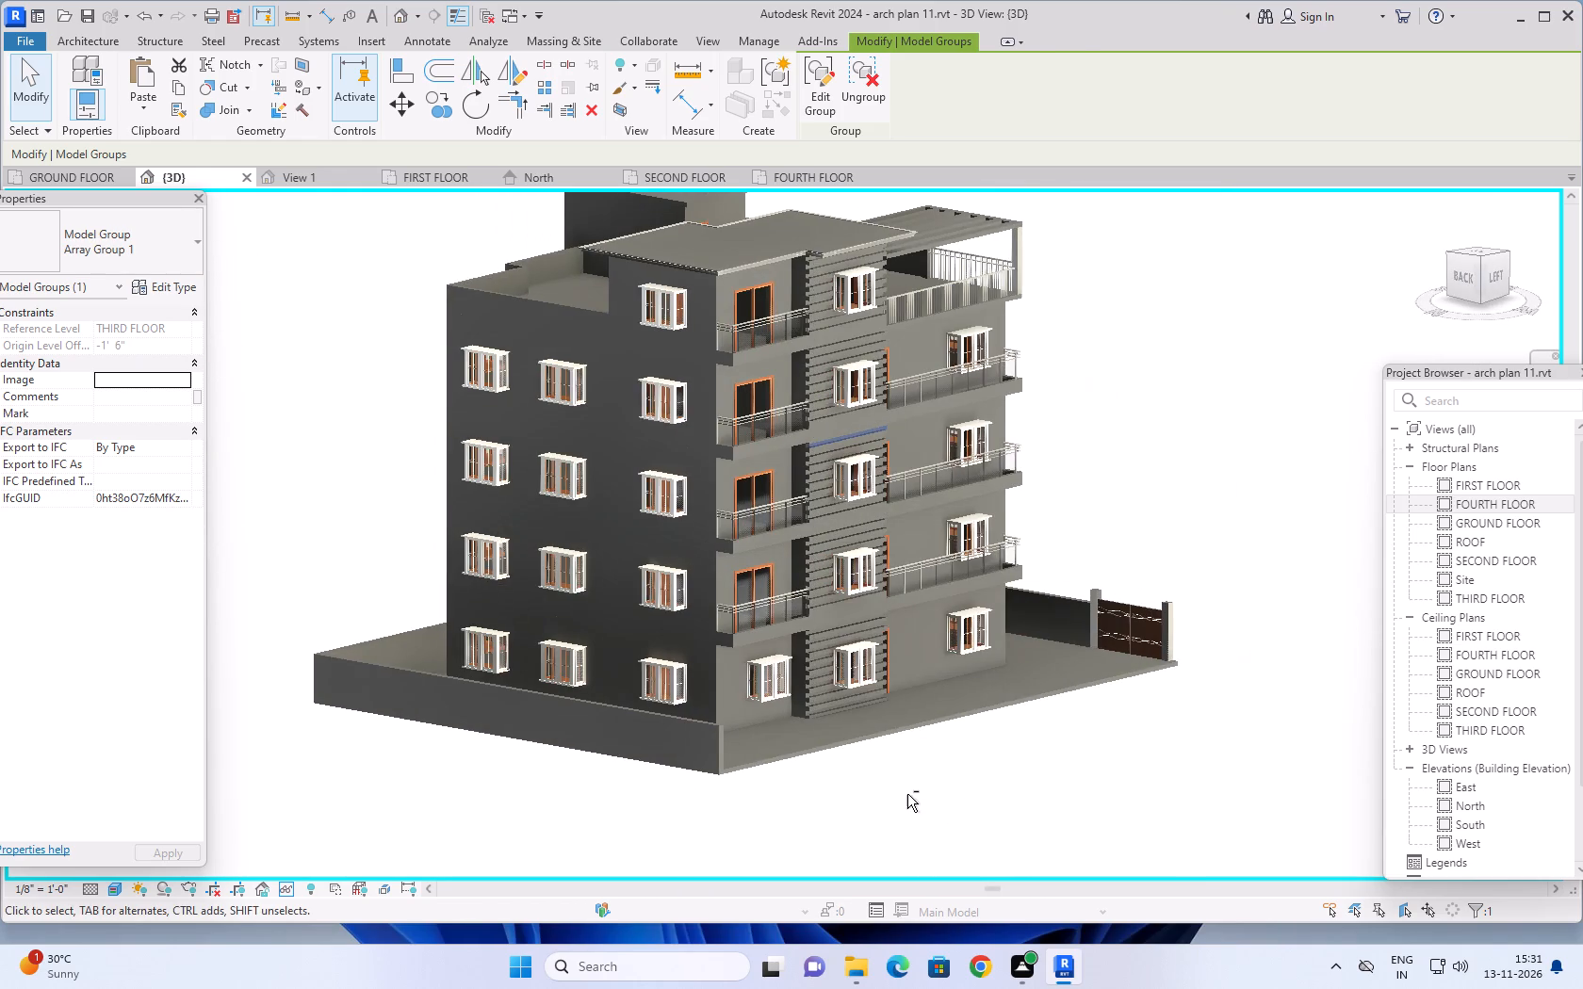
{"action": "scroll", "coordinate": [917, 779], "scroll_direction": "up", "scroll_amount": 1}
{"action": "middle_click_drag", "start_coordinate": [982, 770], "coordinate": [983, 805]}
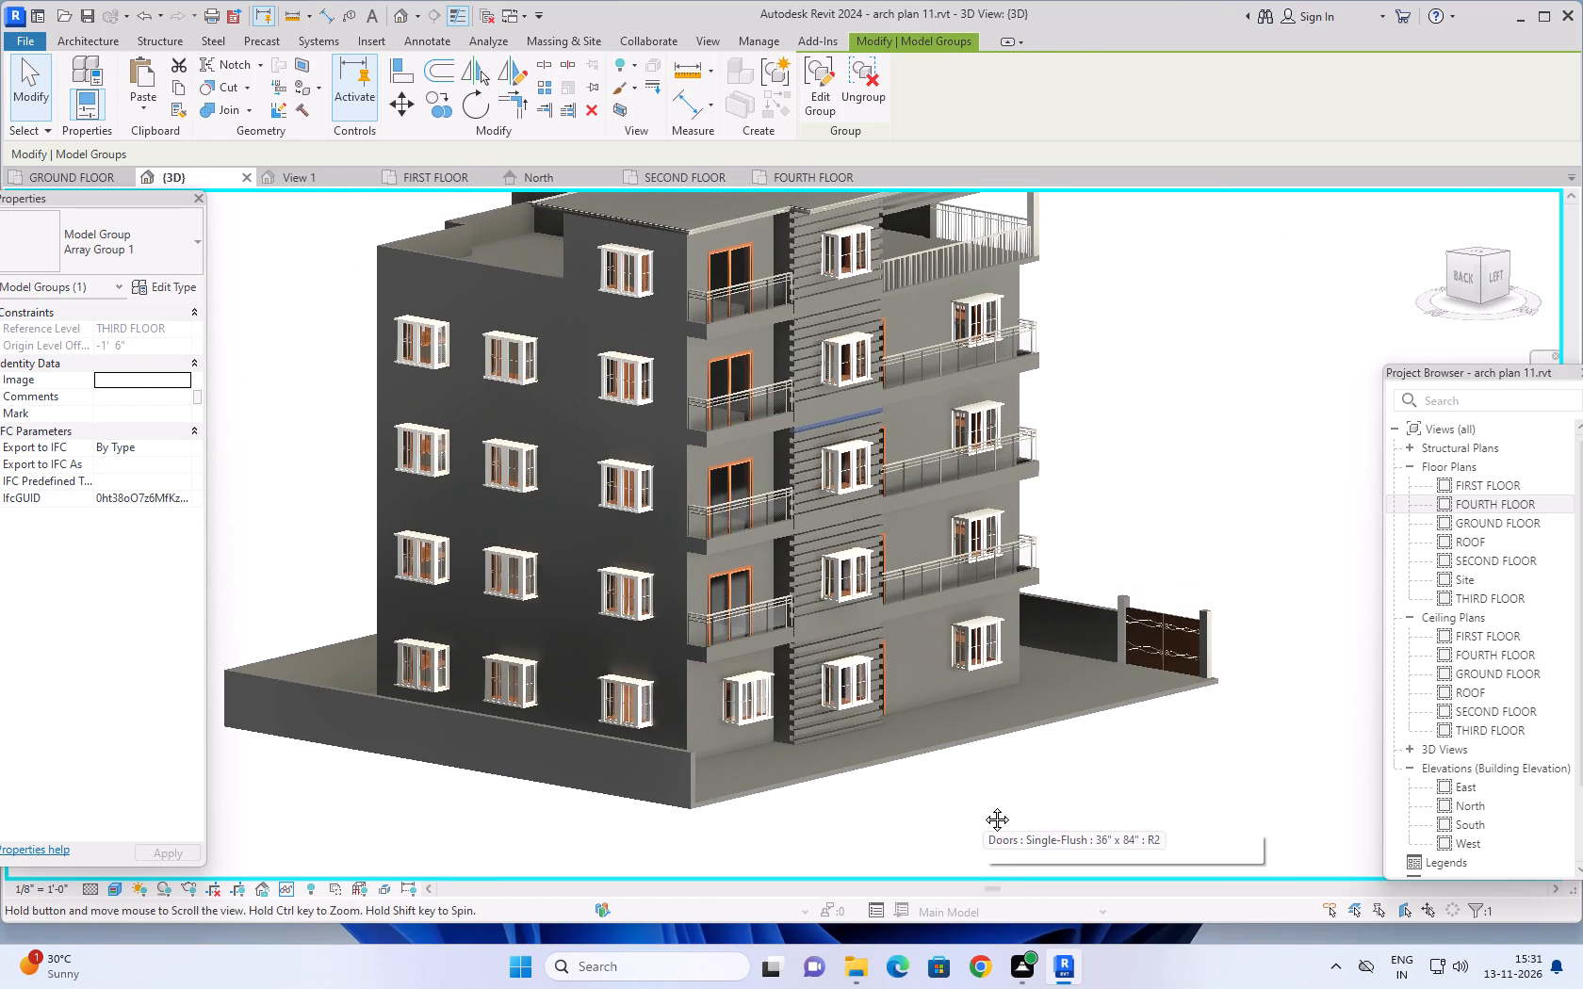
{"action": "middle_click_drag", "start_coordinate": [983, 805], "coordinate": [1023, 812]}
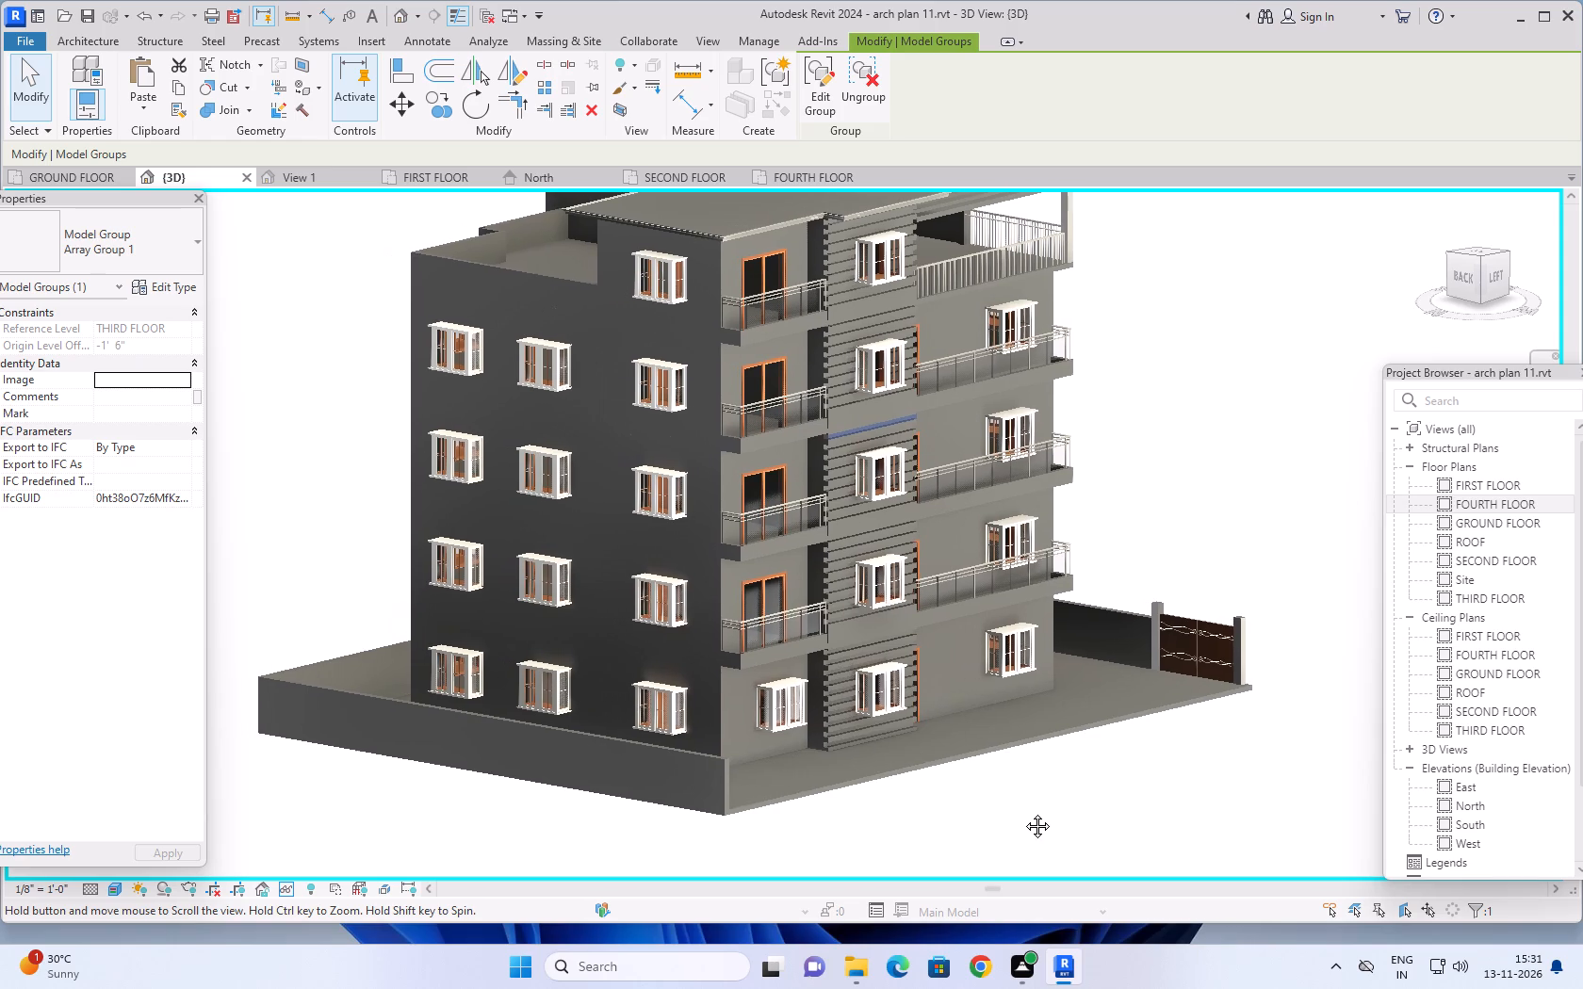
{"action": "middle_click_drag", "start_coordinate": [1023, 812], "coordinate": [1034, 812]}
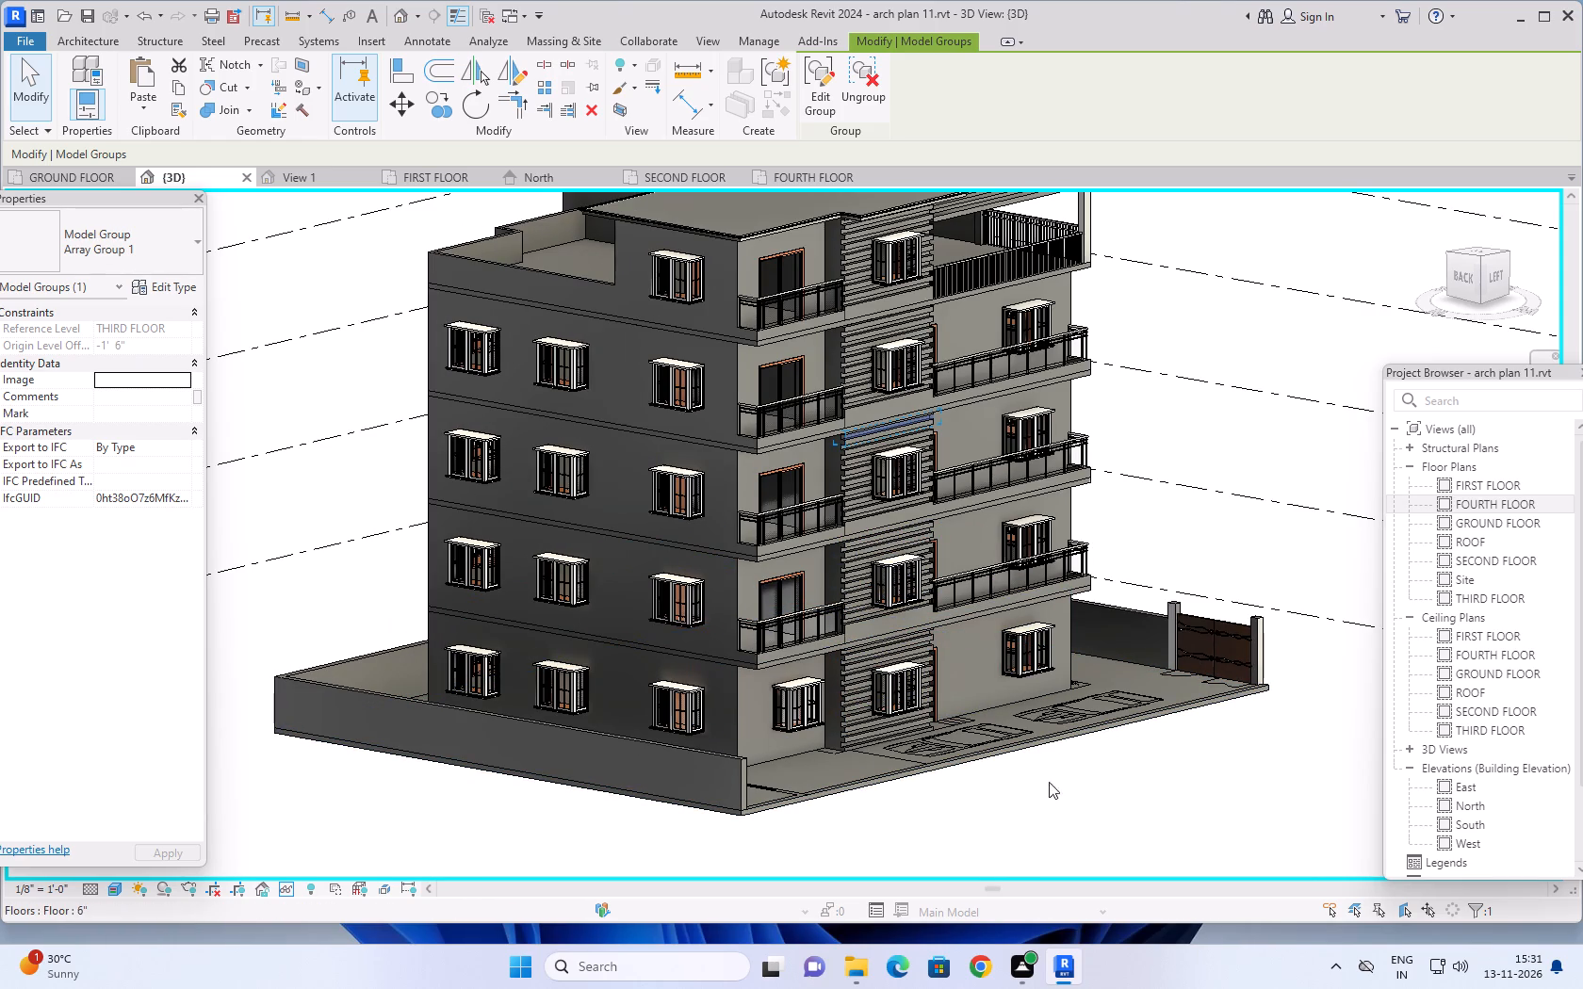
{"action": "middle_click_drag", "start_coordinate": [1058, 806], "coordinate": [908, 813], "text": "shift"}
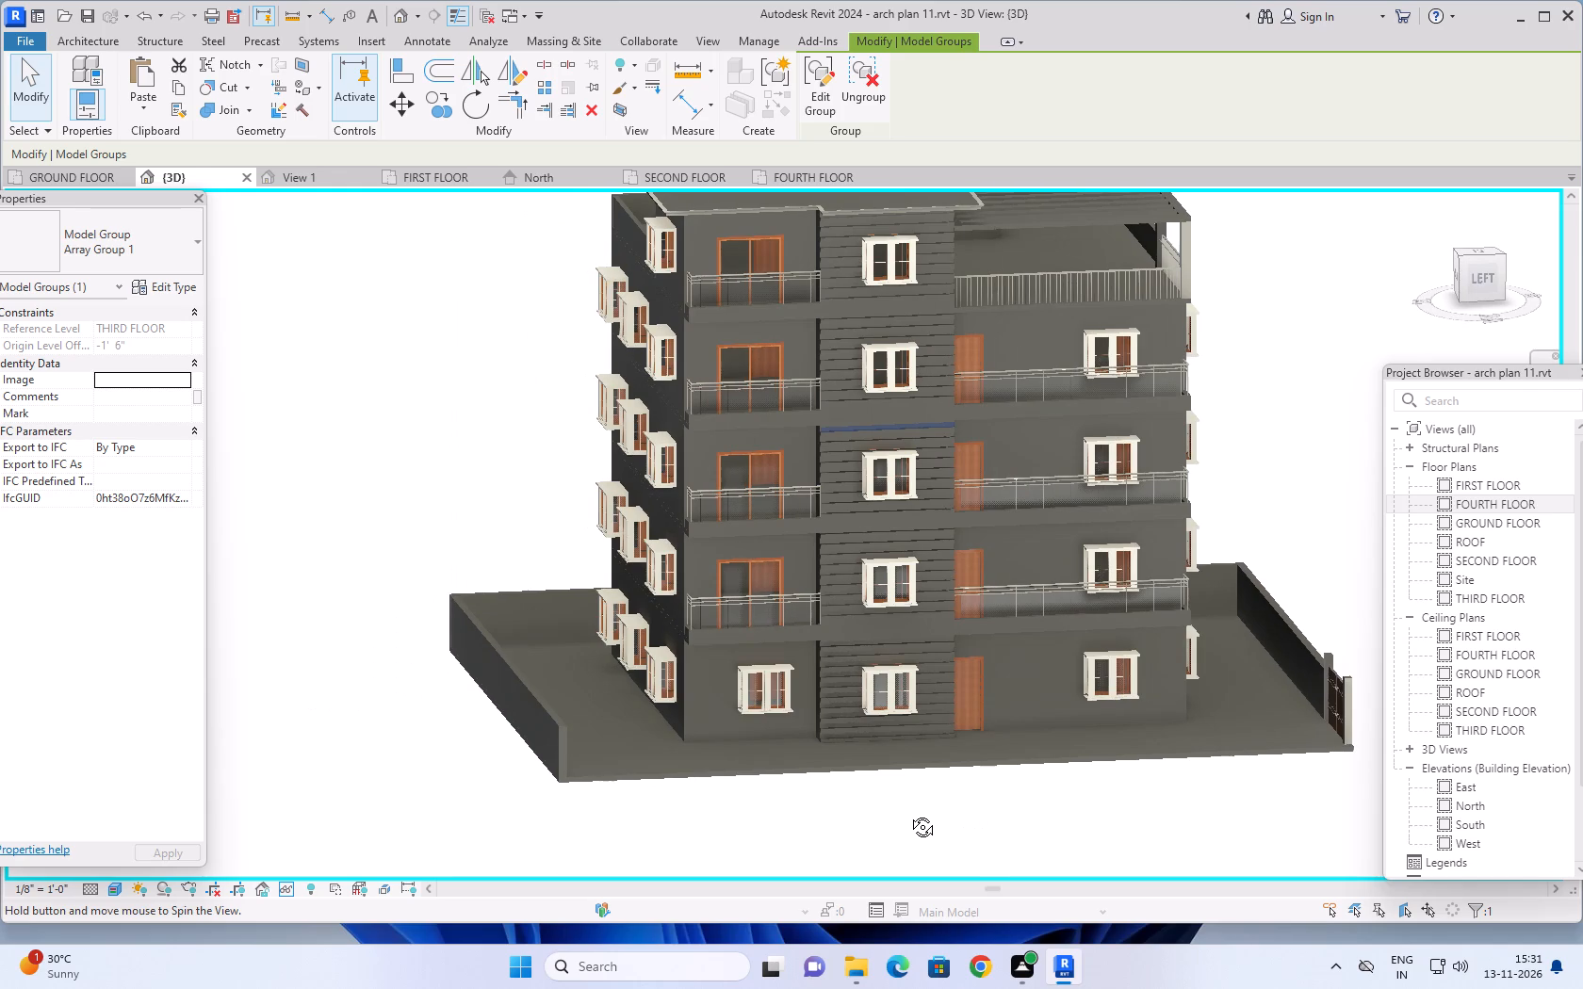
{"action": "middle_click_drag", "start_coordinate": [908, 813], "coordinate": [875, 801], "text": "shift"}
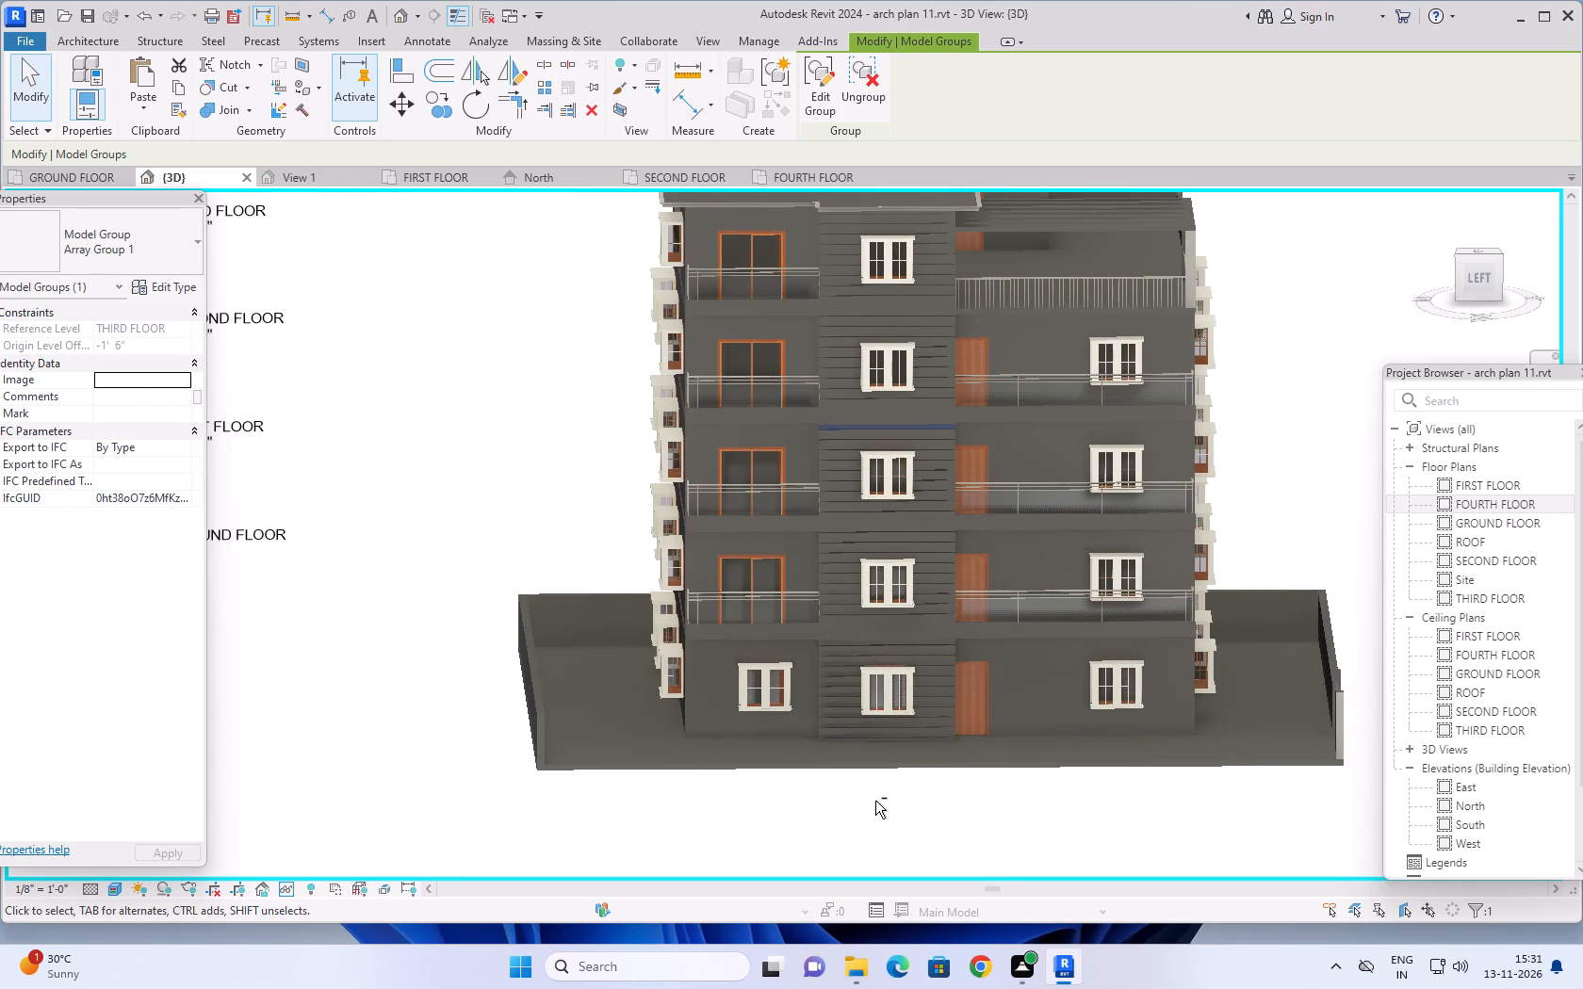
{"action": "middle_click_drag", "start_coordinate": [1033, 798], "coordinate": [1008, 840]}
{"action": "middle_click", "coordinate": [1008, 840]}
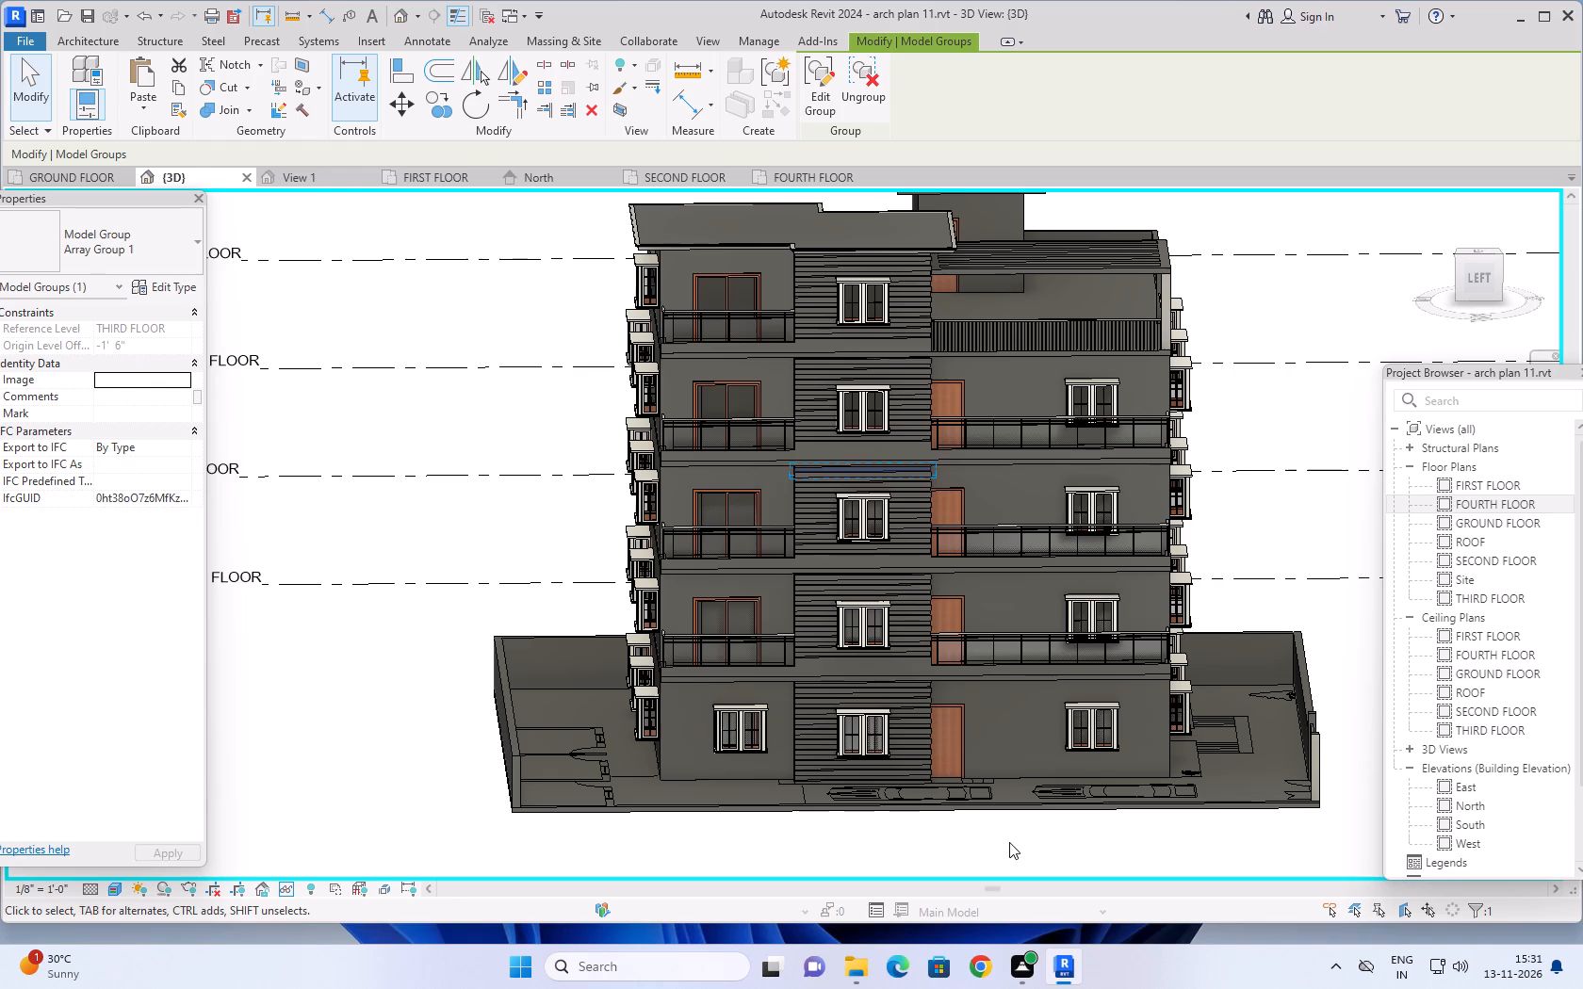
Examine the box bay windows on the gate-side and back facades by circling the building back to the balcony facade.
{"action": "middle_click_drag", "start_coordinate": [976, 846], "coordinate": [795, 814], "text": "shift"}
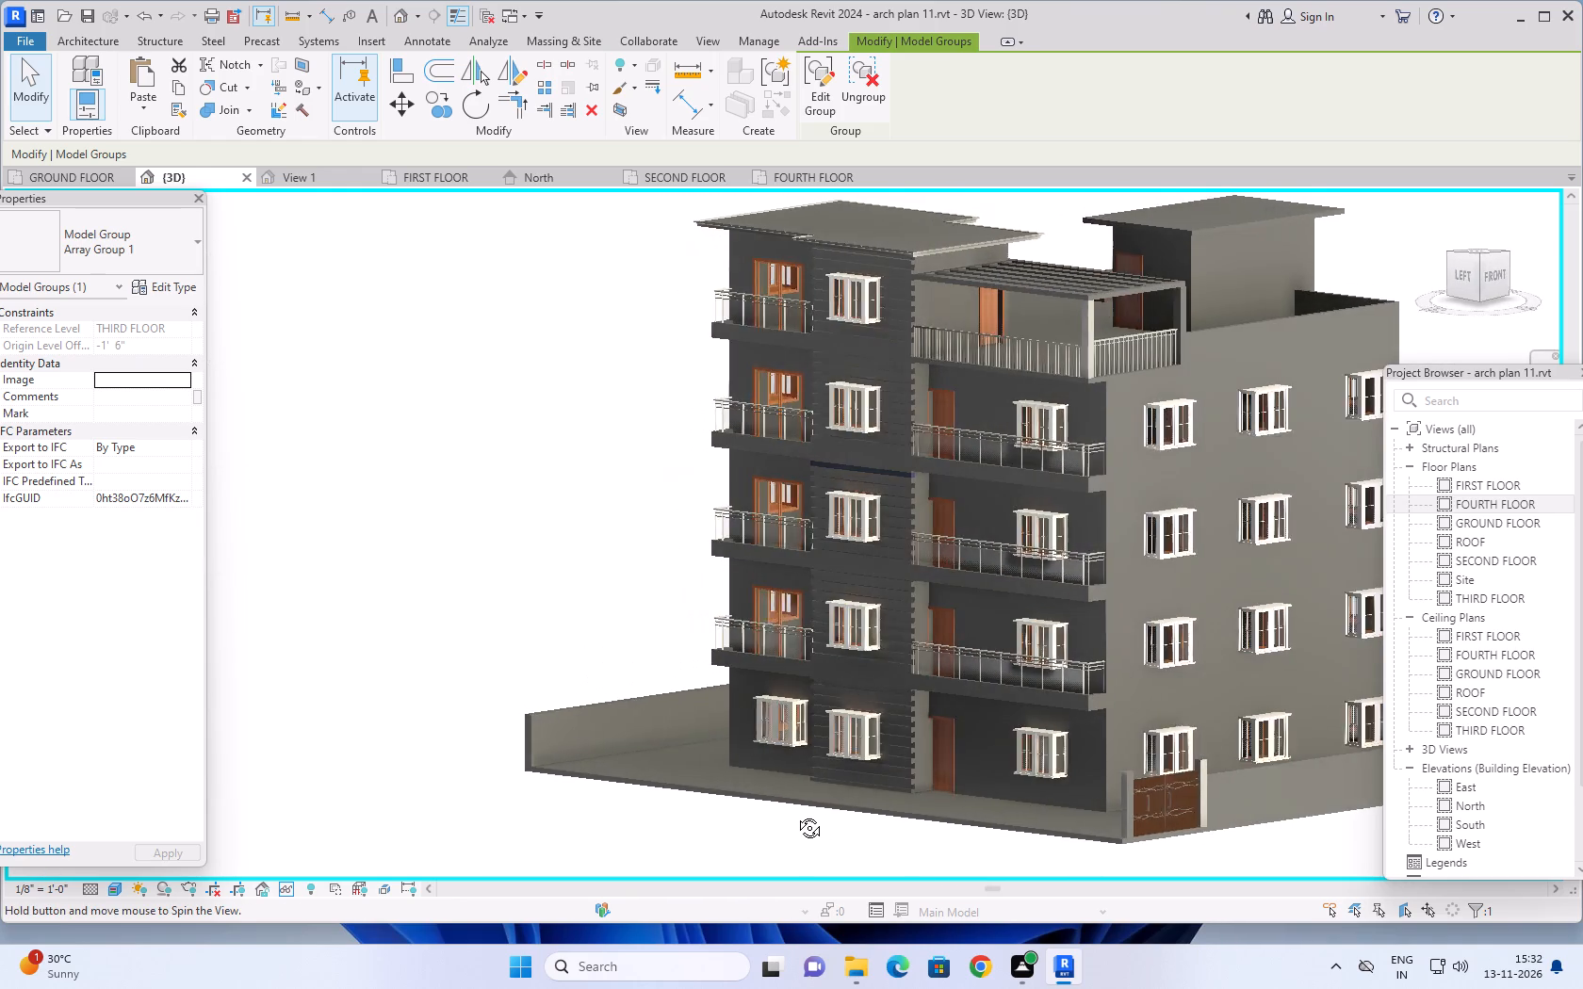
{"action": "middle_click_drag", "start_coordinate": [795, 814], "coordinate": [727, 808], "text": "shift"}
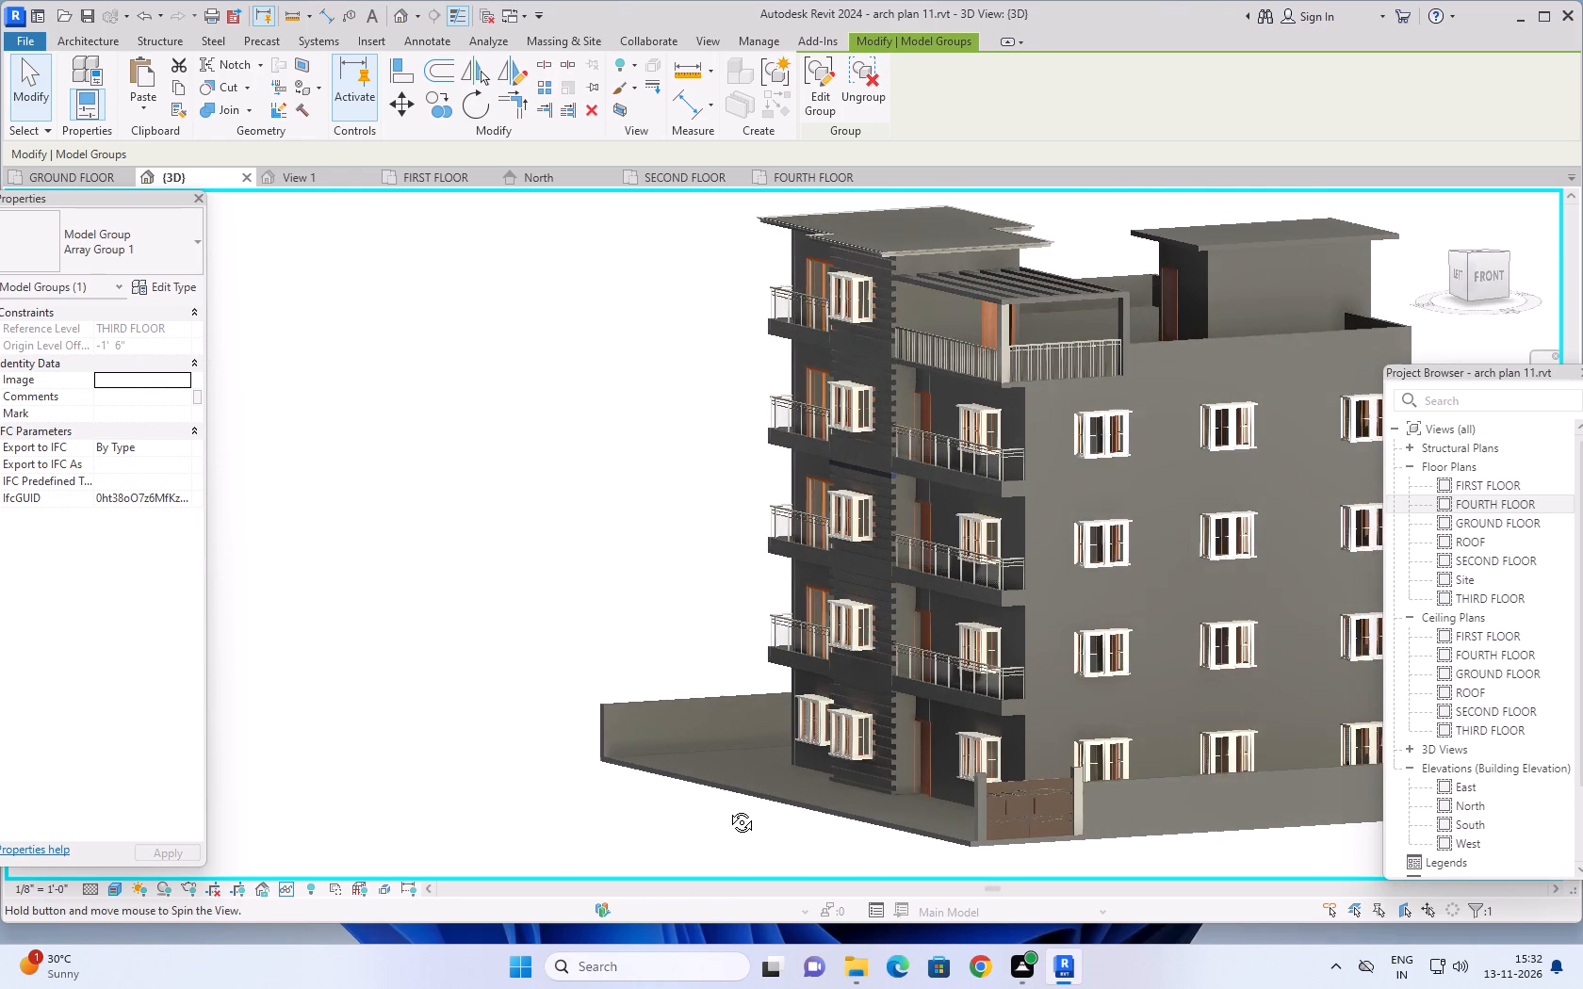
{"action": "middle_click_drag", "start_coordinate": [727, 808], "coordinate": [723, 808], "text": "shift"}
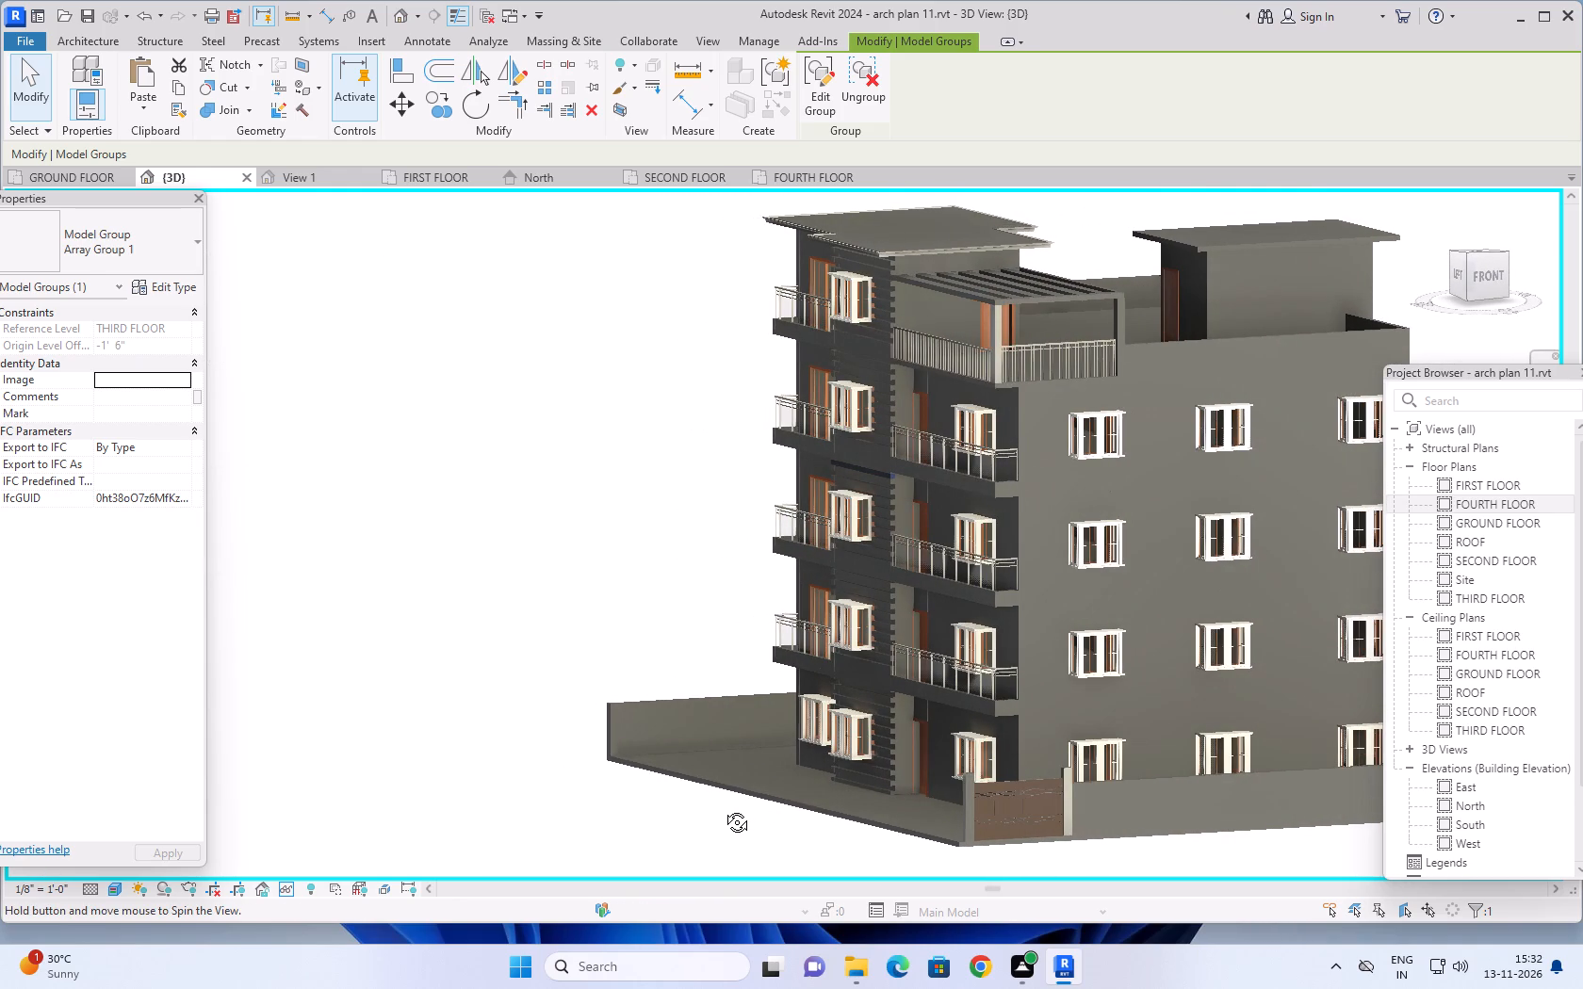
{"action": "middle_click_drag", "start_coordinate": [723, 808], "coordinate": [686, 818], "text": "shift"}
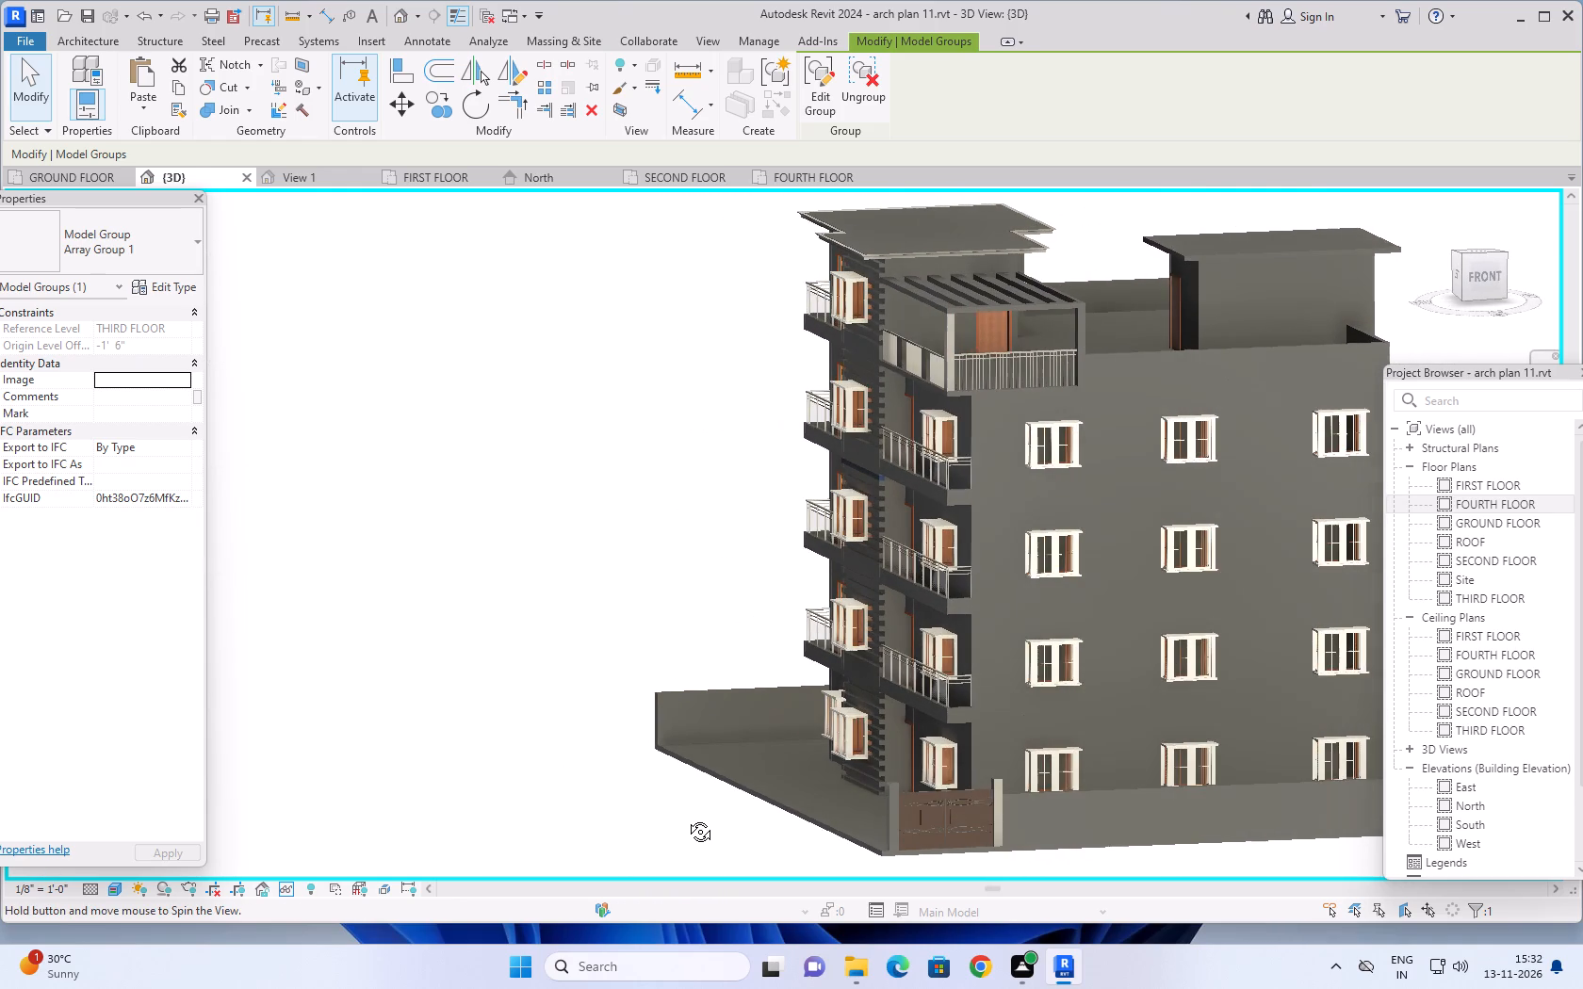
{"action": "middle_click_drag", "start_coordinate": [686, 818], "coordinate": [679, 820], "text": "shift"}
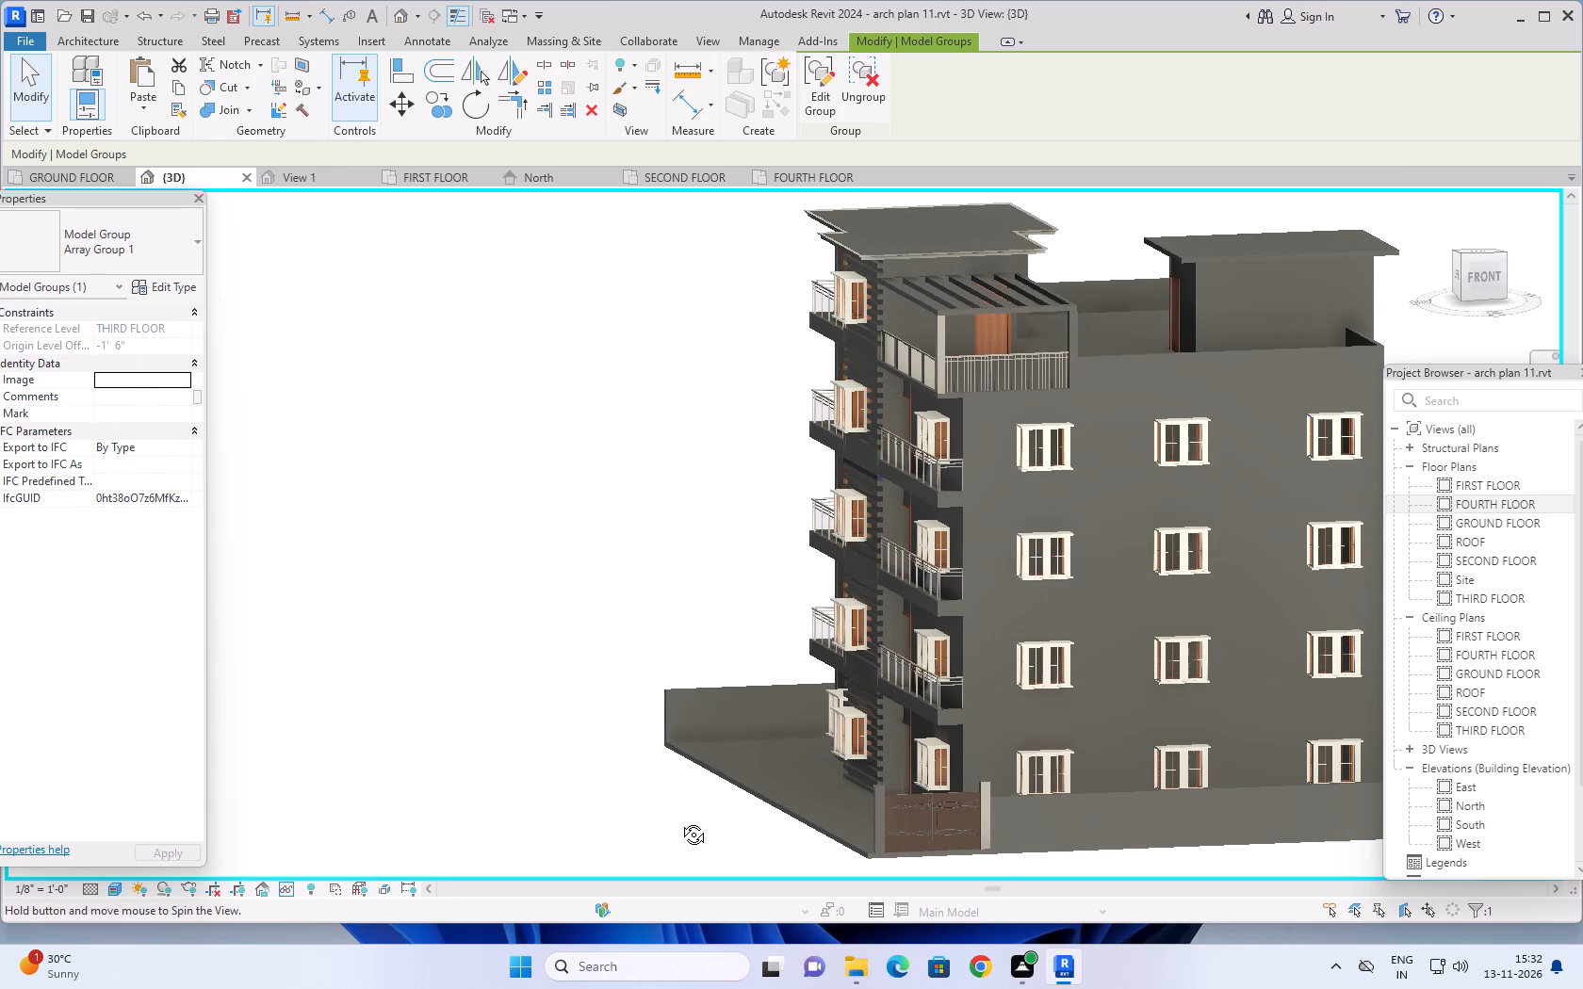
{"action": "middle_click_drag", "start_coordinate": [679, 820], "coordinate": [621, 808], "text": "shift"}
{"action": "middle_click_drag", "start_coordinate": [658, 823], "coordinate": [547, 805], "text": "shift"}
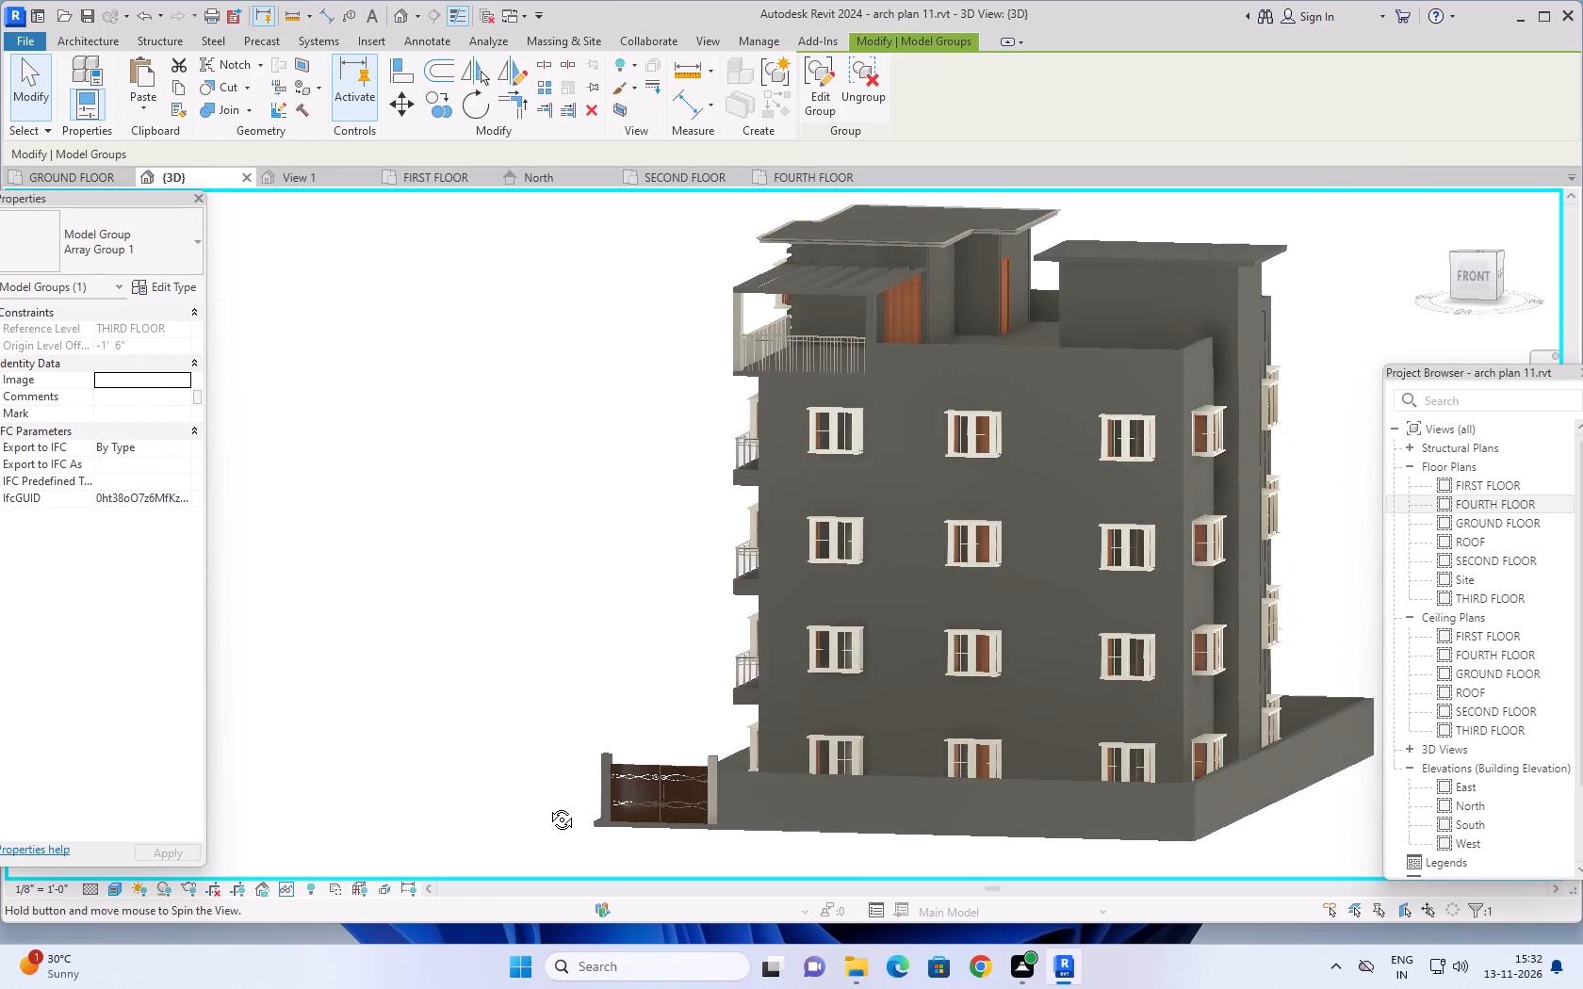
{"action": "middle_click_drag", "start_coordinate": [547, 805], "coordinate": [657, 768], "text": "shift"}
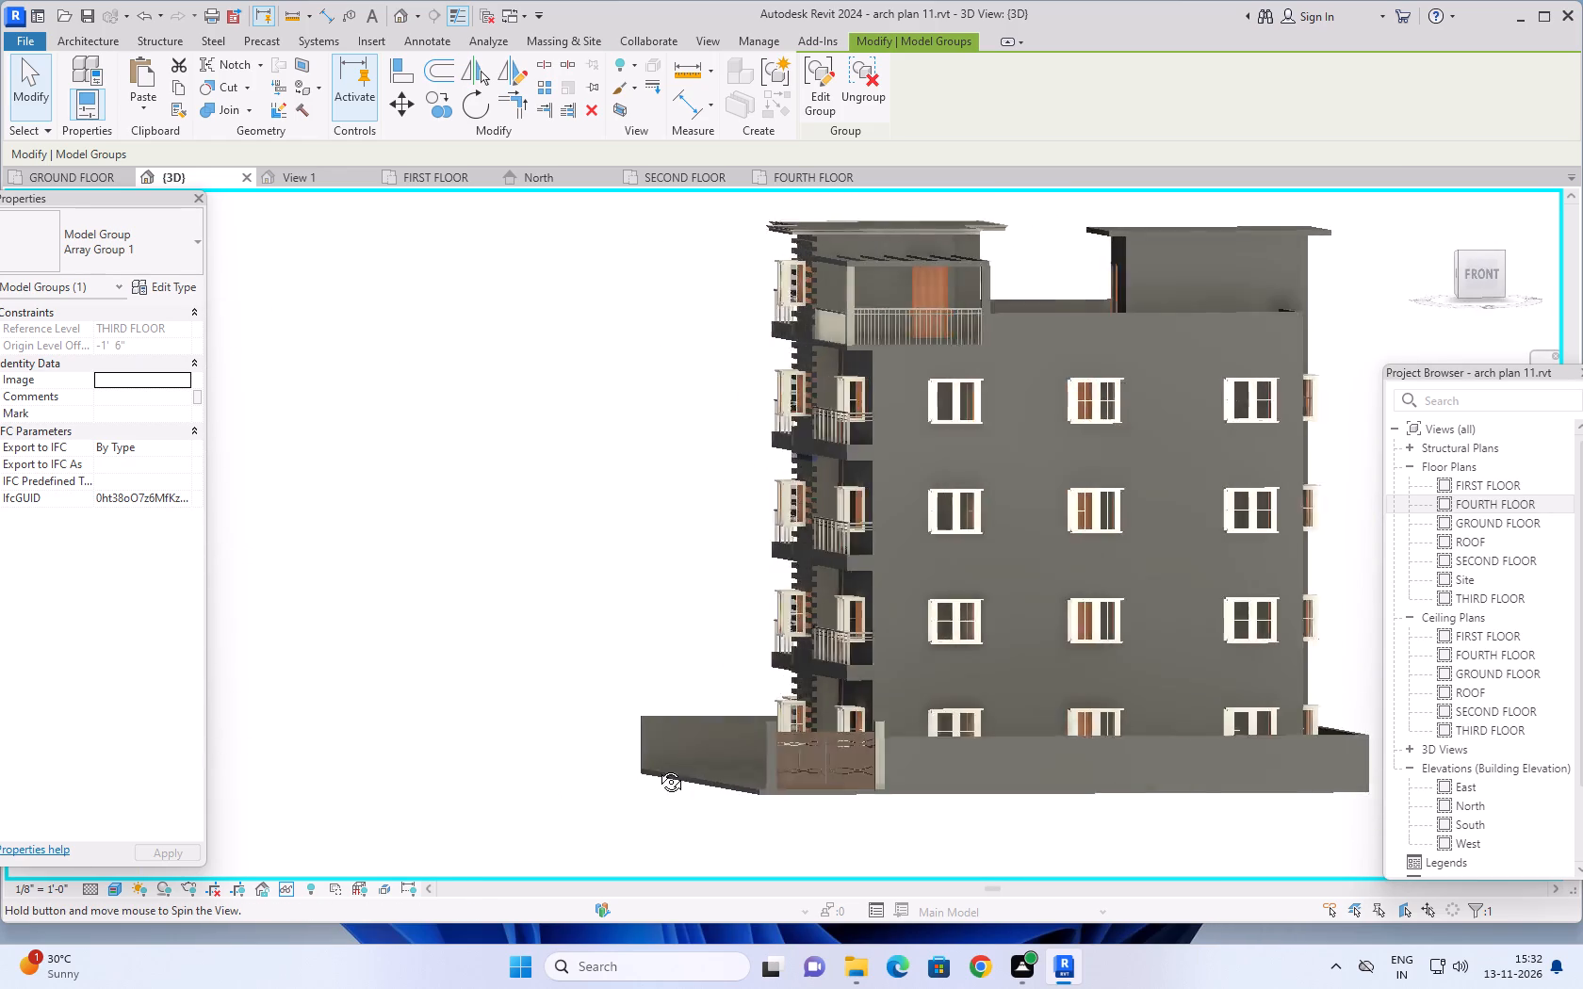
{"action": "middle_click_drag", "start_coordinate": [657, 768], "coordinate": [1314, 783], "text": "shift"}
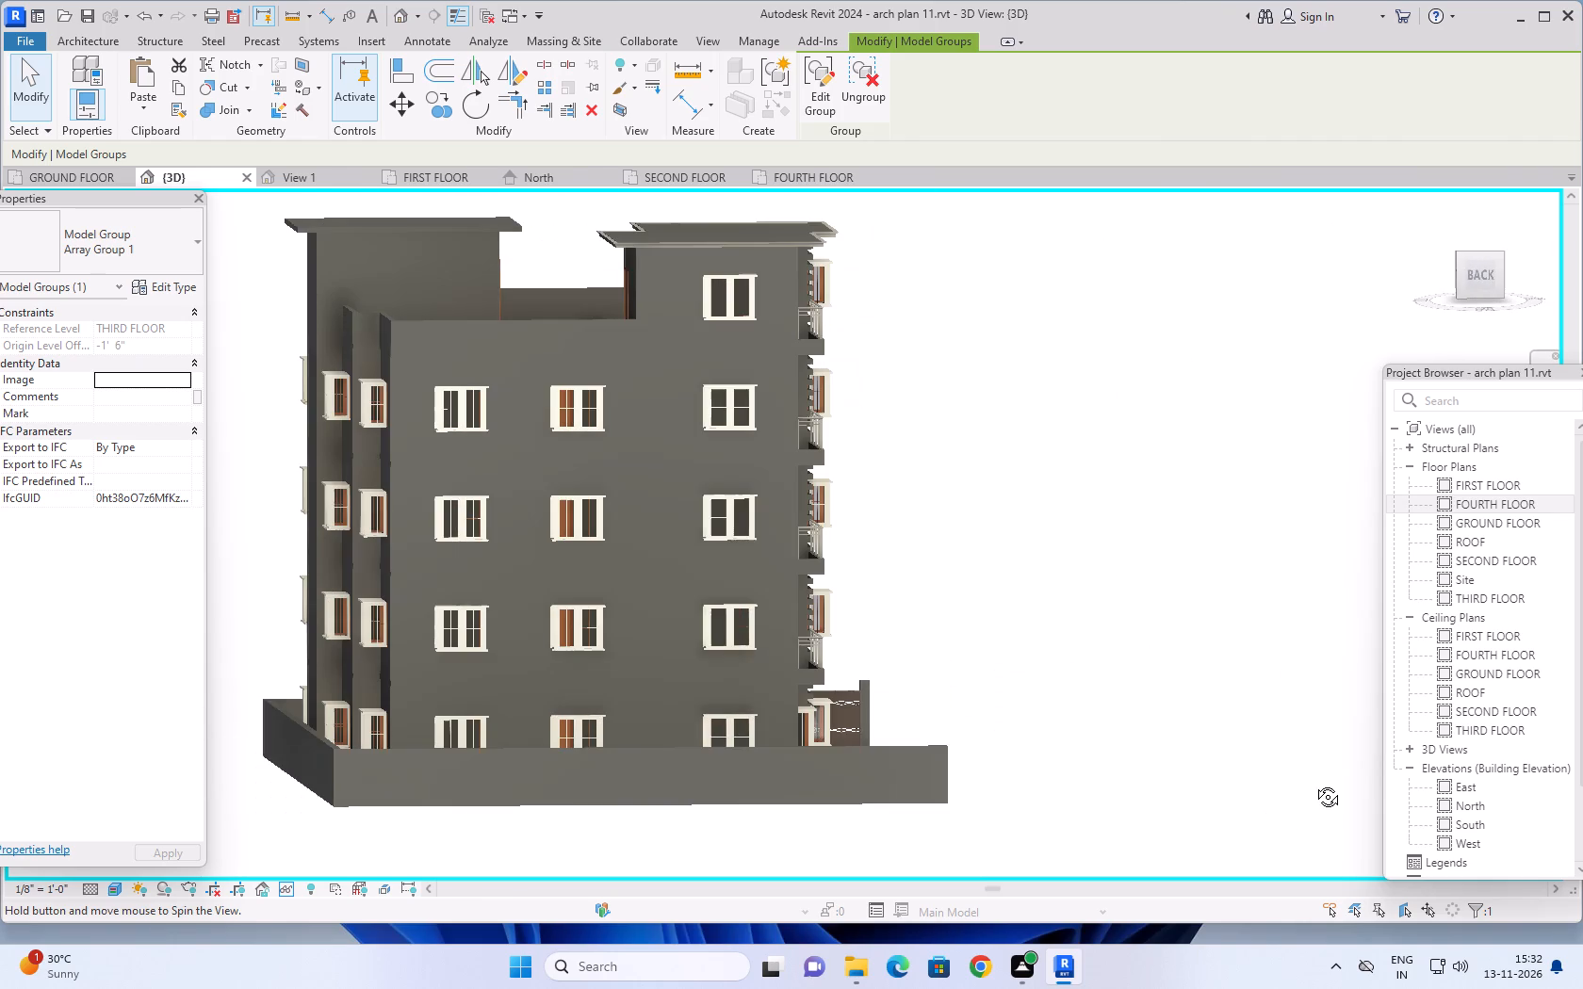
{"action": "middle_click_drag", "start_coordinate": [1314, 783], "coordinate": [1006, 824], "text": "shift"}
{"action": "middle_click_drag", "start_coordinate": [915, 816], "coordinate": [906, 816], "text": "shift"}
{"action": "middle_click", "coordinate": [719, 790], "text": "shift"}
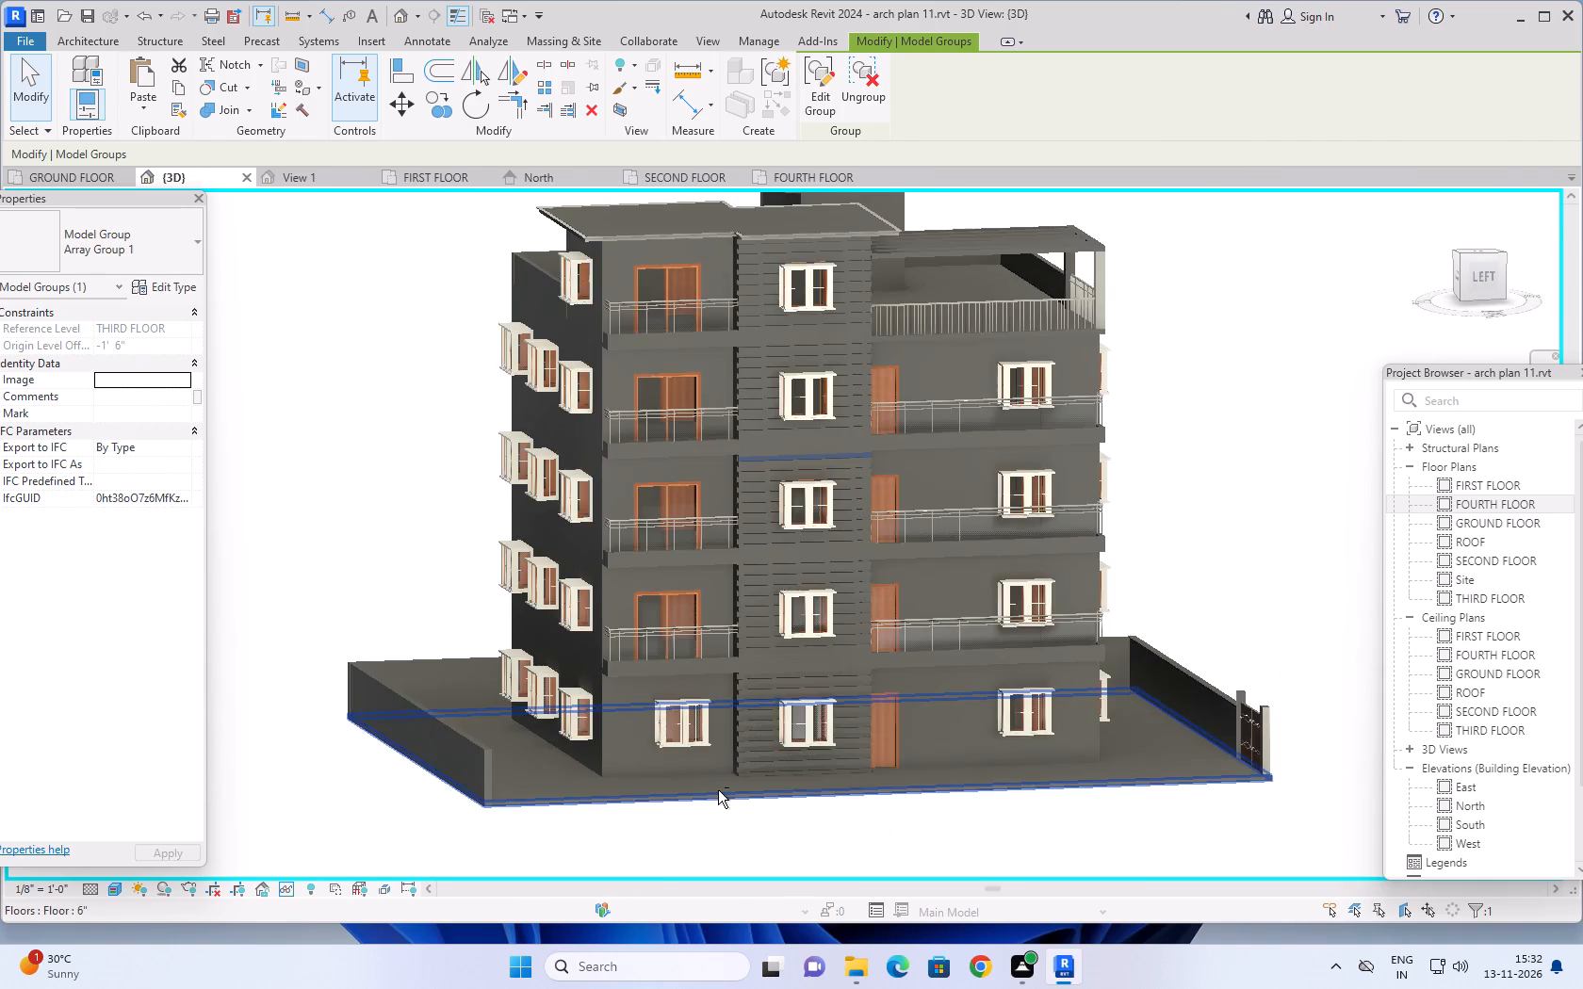
{"action": "middle_click", "coordinate": [718, 790], "text": "shift"}
{"action": "middle_click", "coordinate": [718, 790], "text": "shift"}
Review the balcony facade again, comparing the reveal pattern across all floors from the ground up to the roof.
{"action": "scroll", "coordinate": [1051, 810], "scroll_direction": "down", "scroll_amount": 2}
{"action": "middle_click_drag", "start_coordinate": [1056, 814], "coordinate": [984, 823], "text": "shift"}
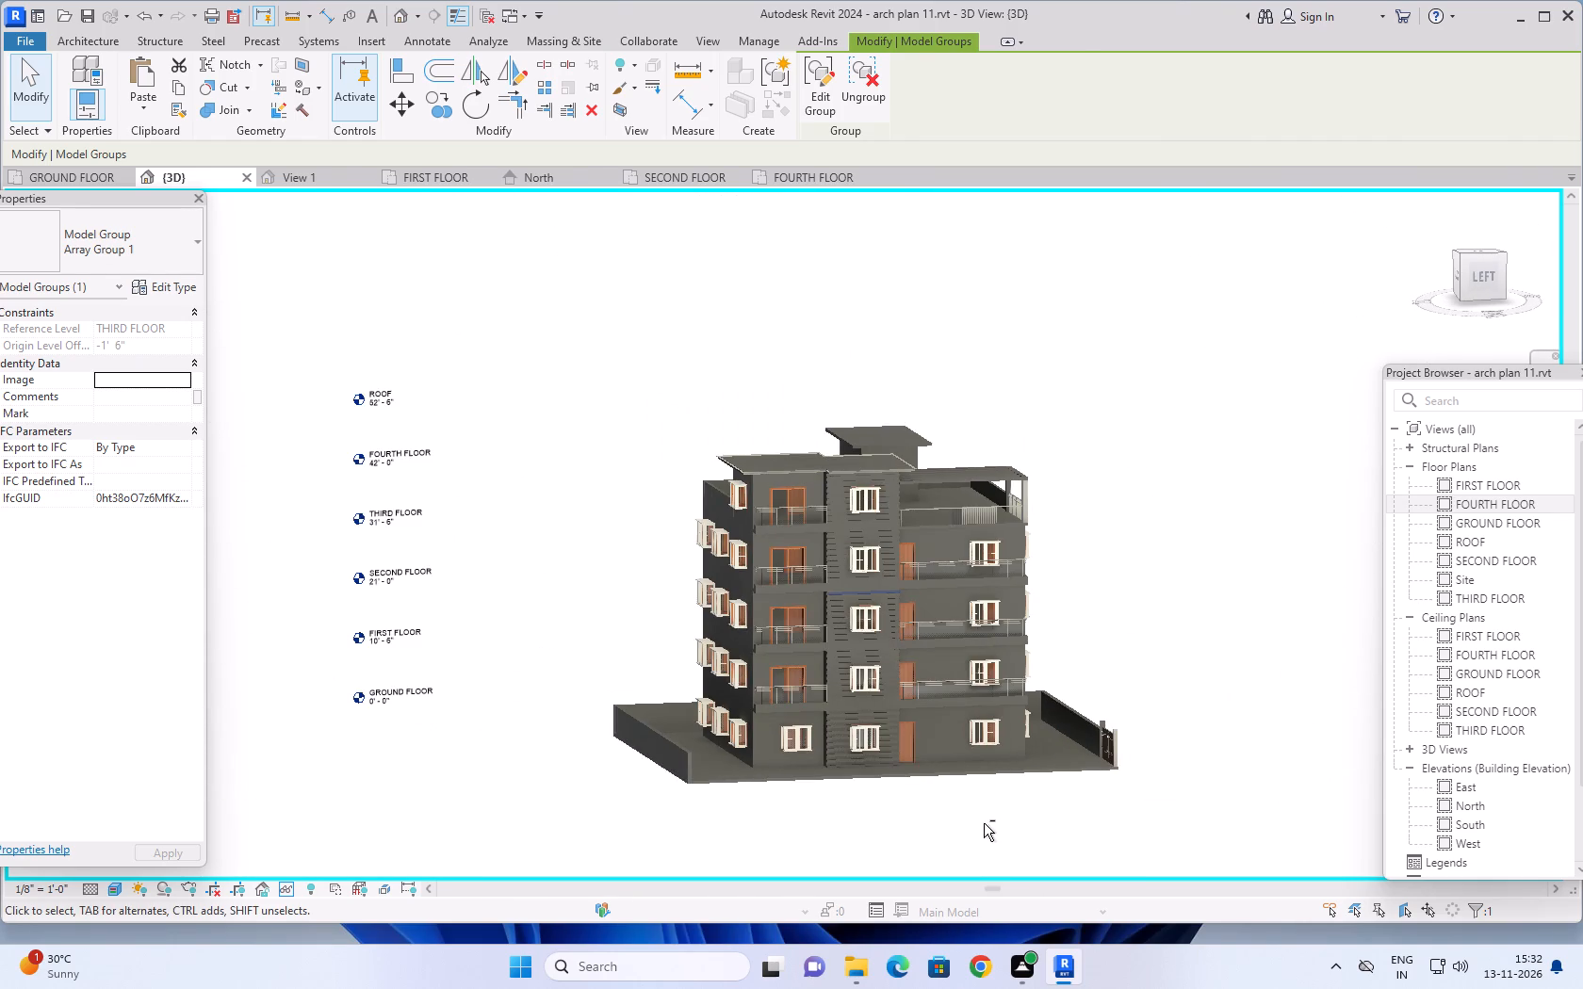
{"action": "middle_click_drag", "start_coordinate": [984, 823], "coordinate": [980, 821], "text": "shift"}
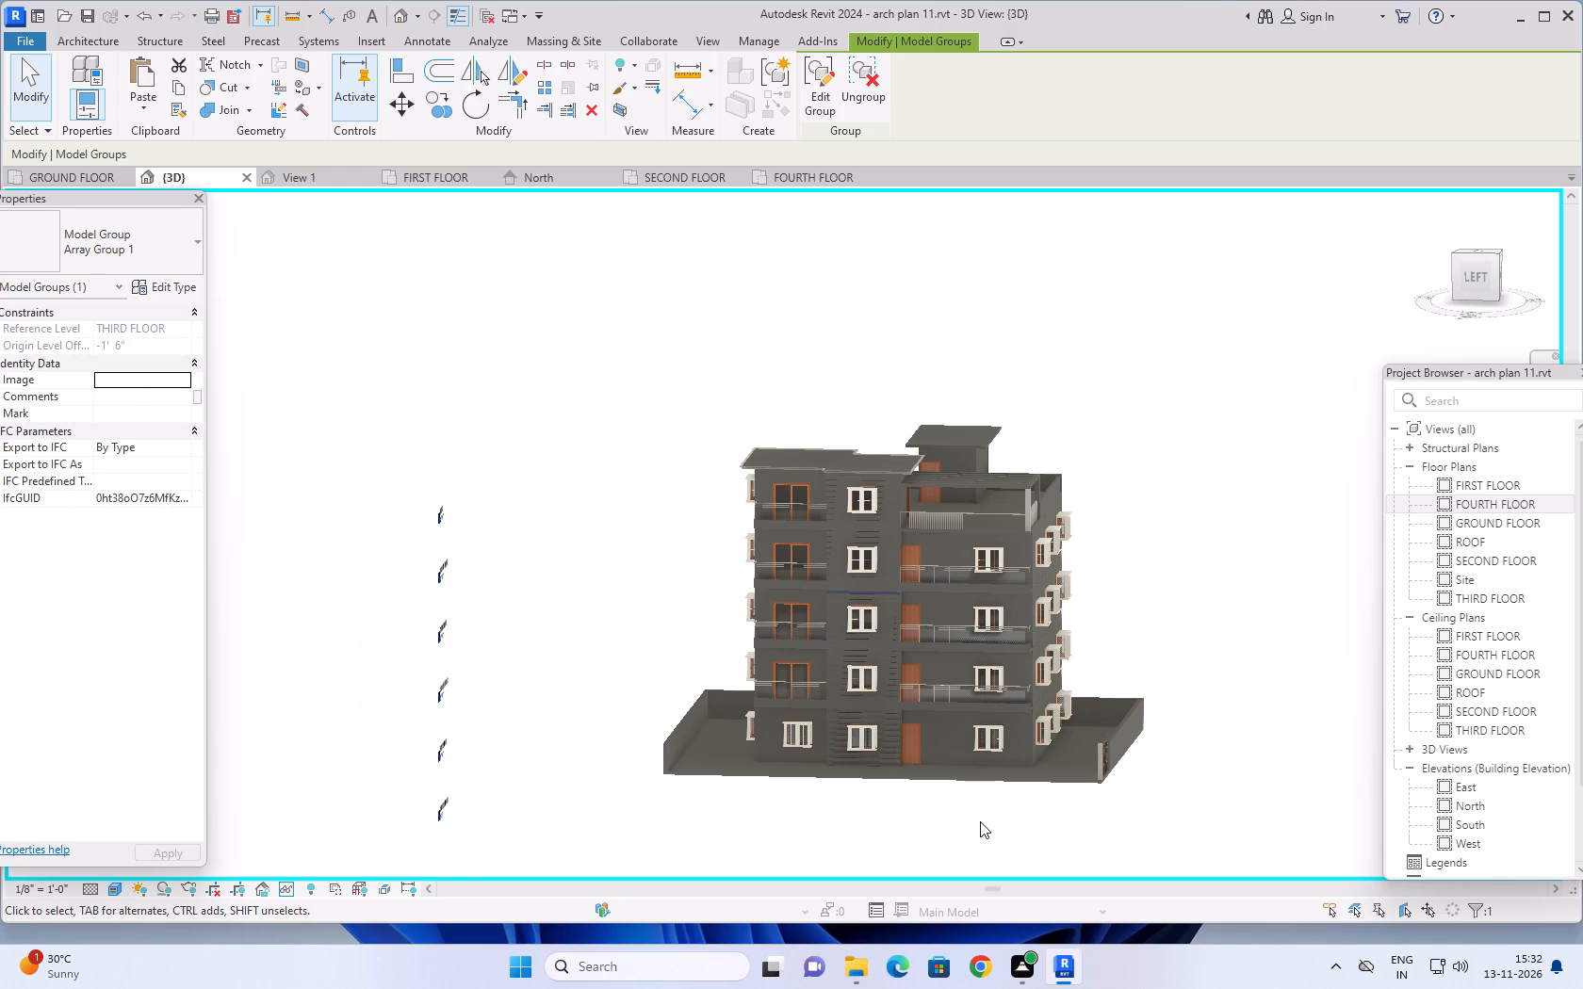
{"action": "scroll", "coordinate": [866, 799], "scroll_direction": "up", "scroll_amount": 6}
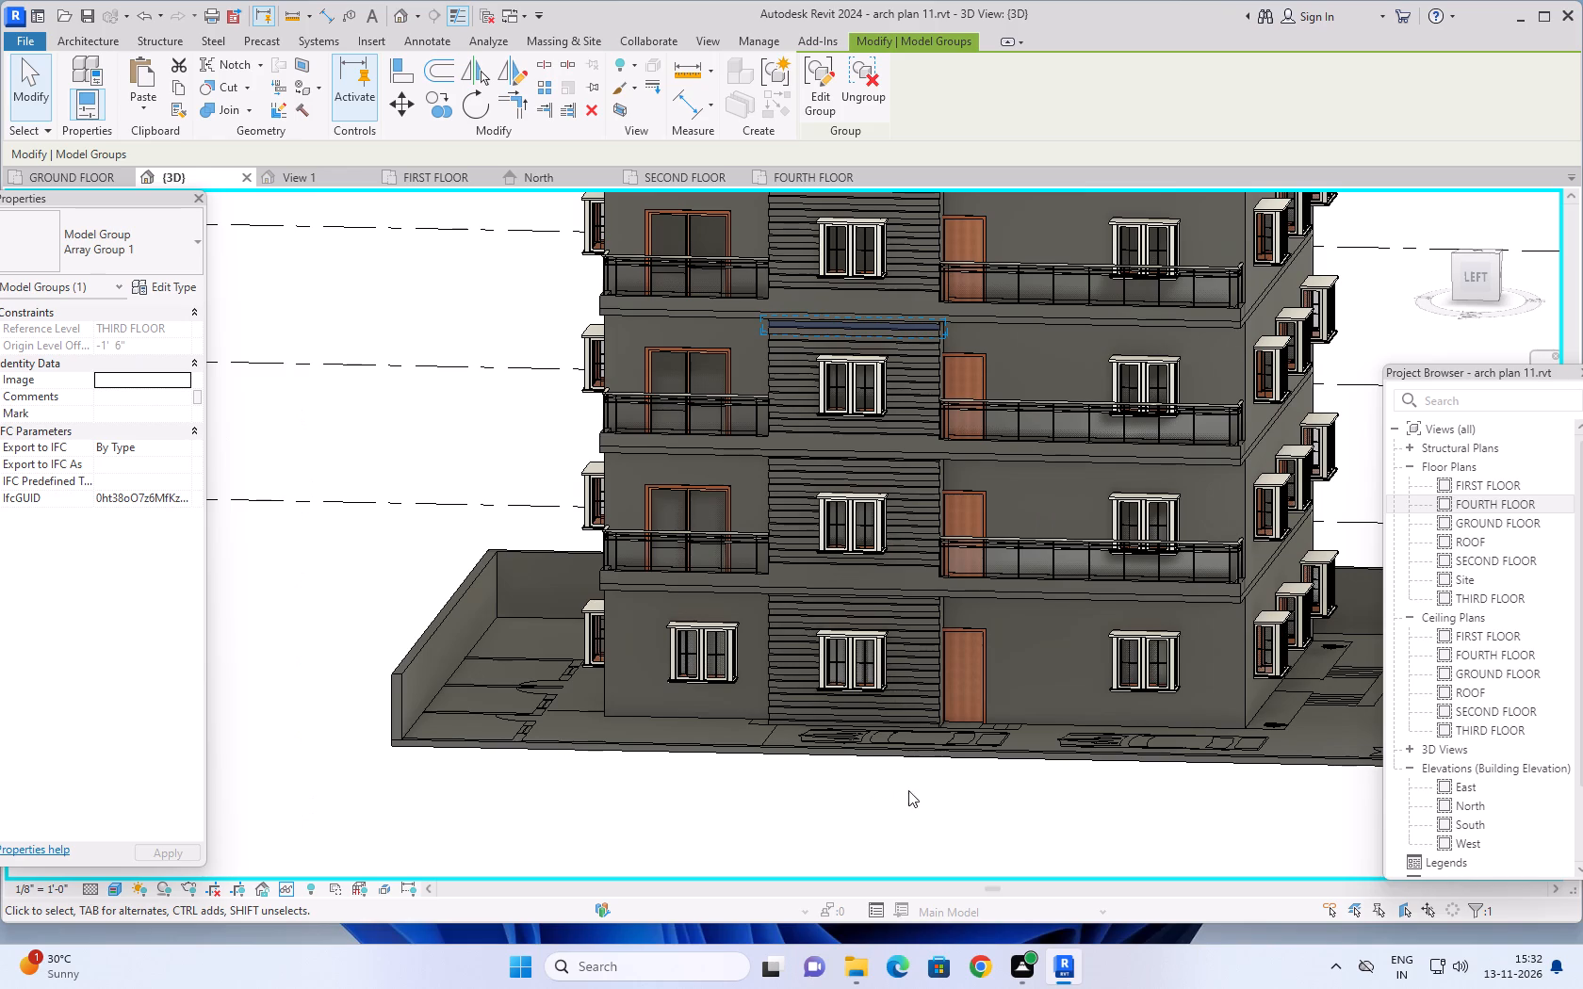
{"action": "scroll", "coordinate": [942, 798], "scroll_direction": "down", "scroll_amount": 2}
{"action": "scroll", "coordinate": [1048, 808], "scroll_direction": "down", "scroll_amount": 1}
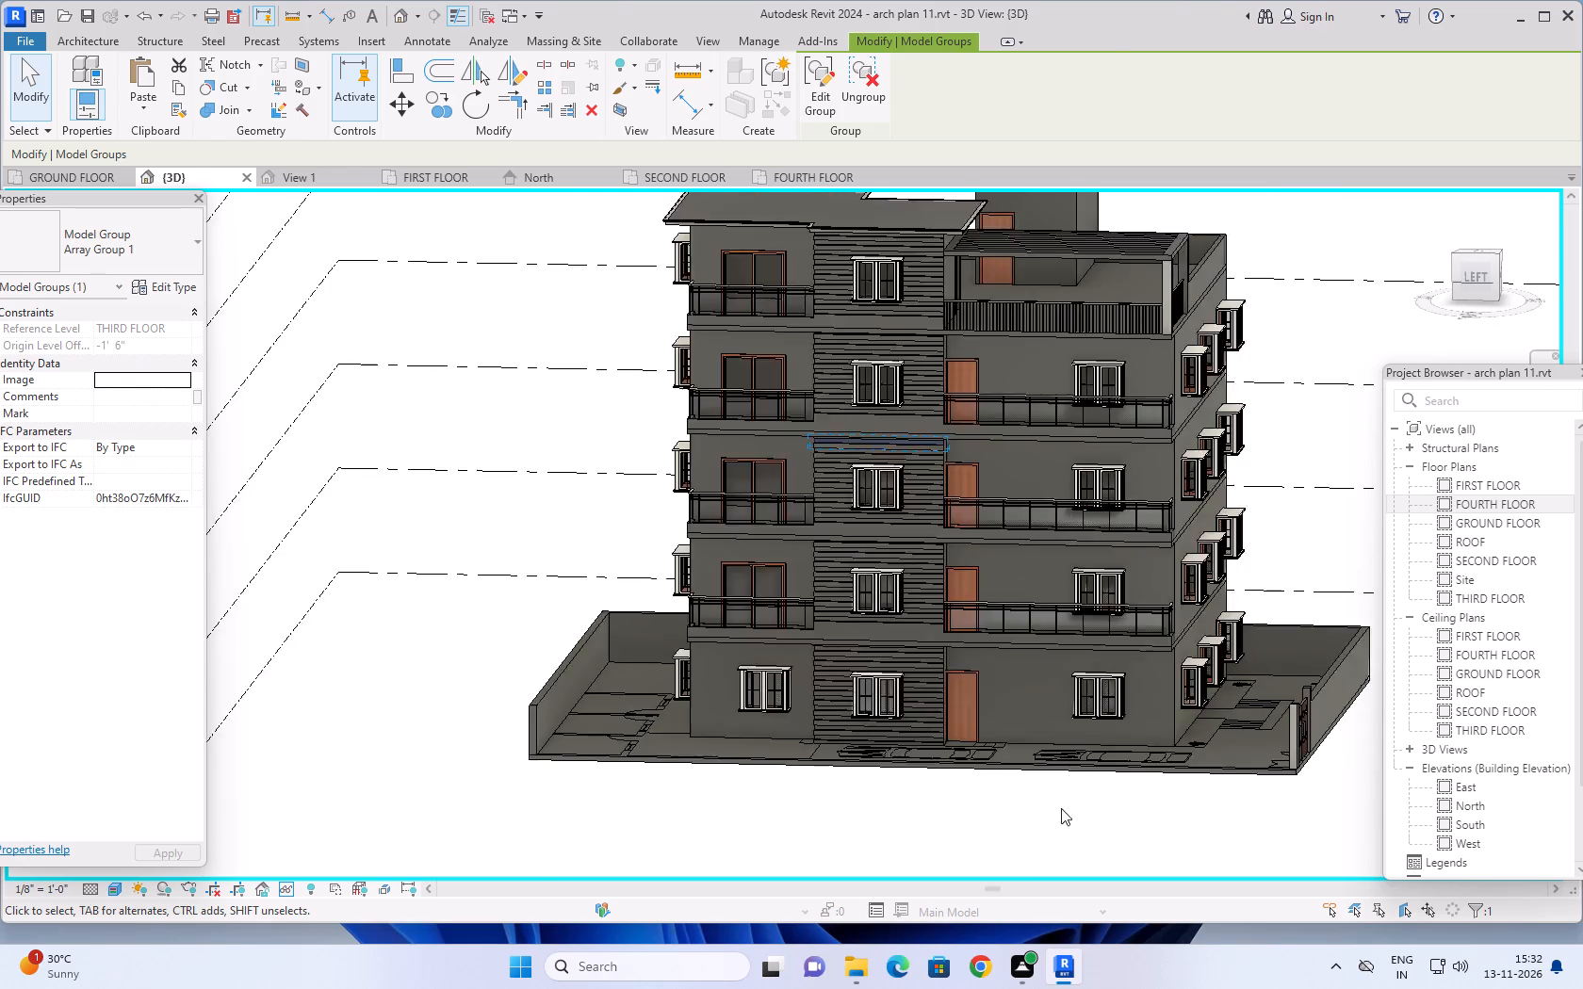
{"action": "middle_click_drag", "start_coordinate": [1068, 805], "coordinate": [1005, 801]}
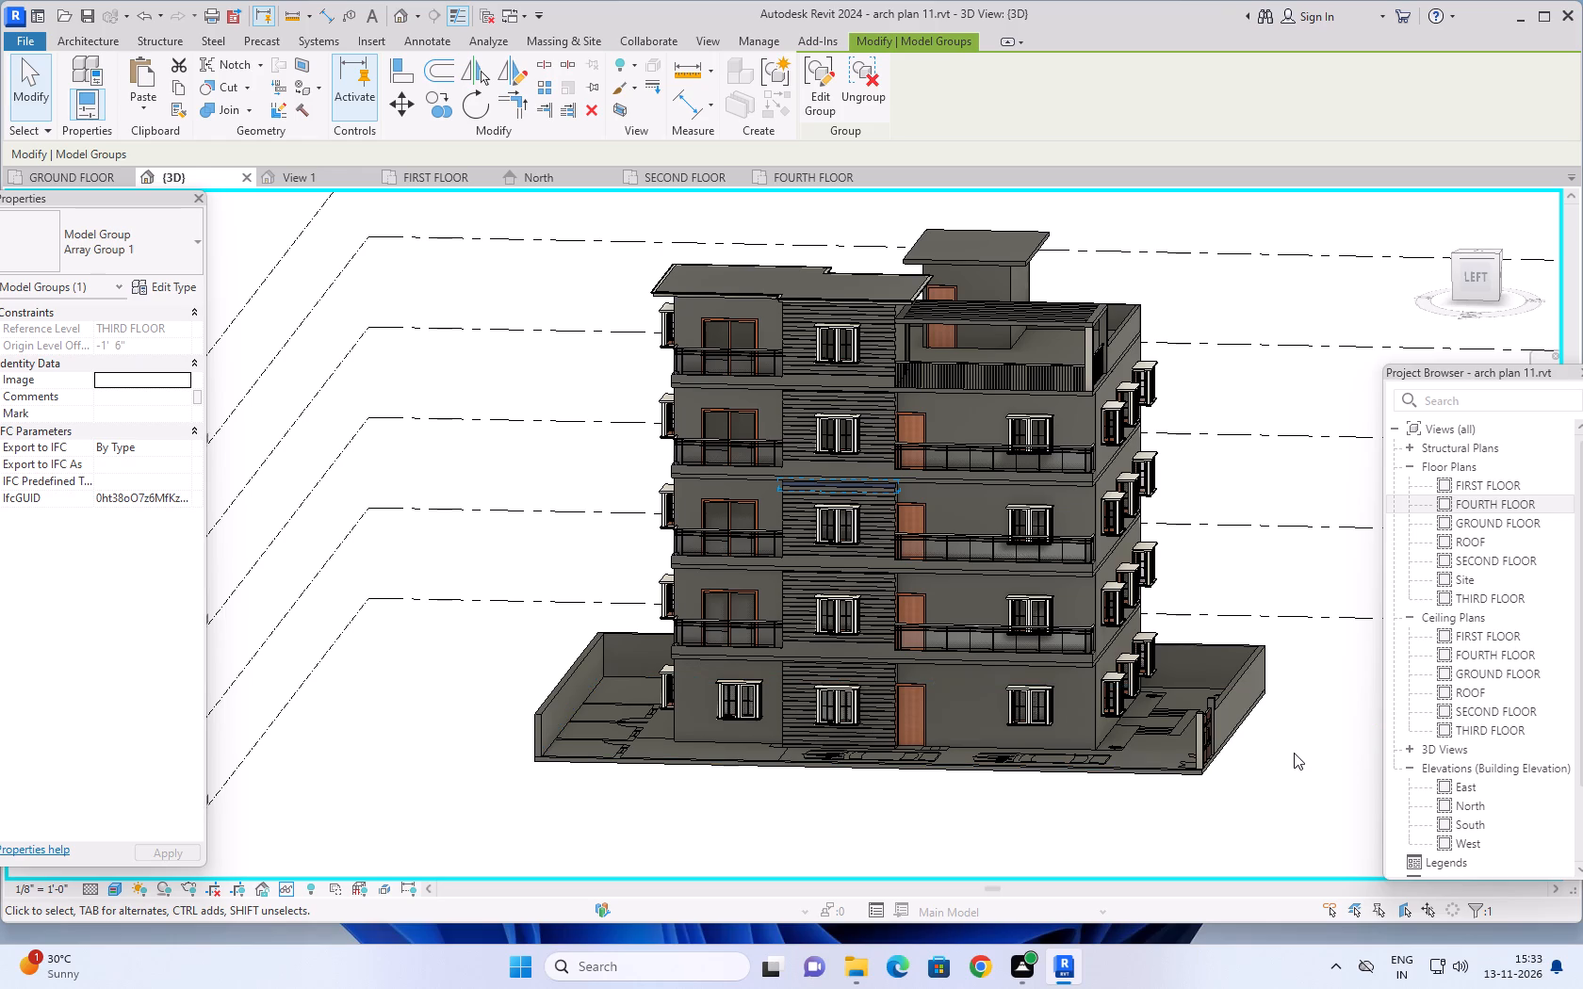
{"action": "scroll", "coordinate": [1150, 786], "scroll_direction": "up", "scroll_amount": 1}
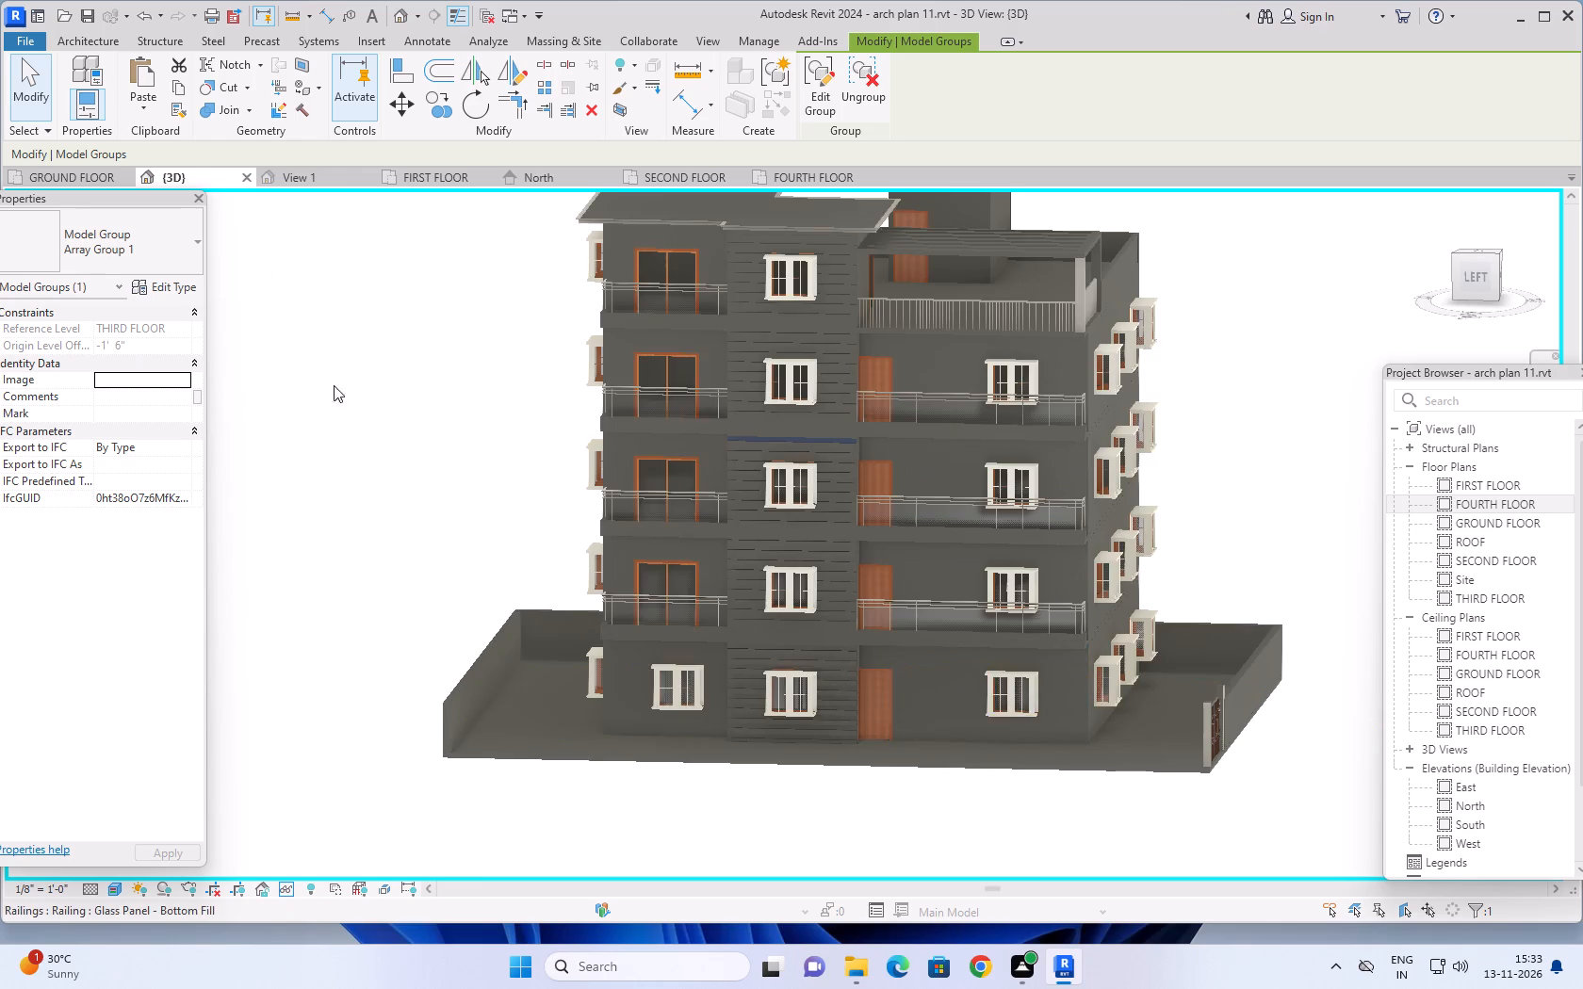
In the ground floor plan, move the shubh gate about 5' from the front boundary wall into the plot, toward the parked cars.
{"action": "left_click", "coordinate": [55, 182]}
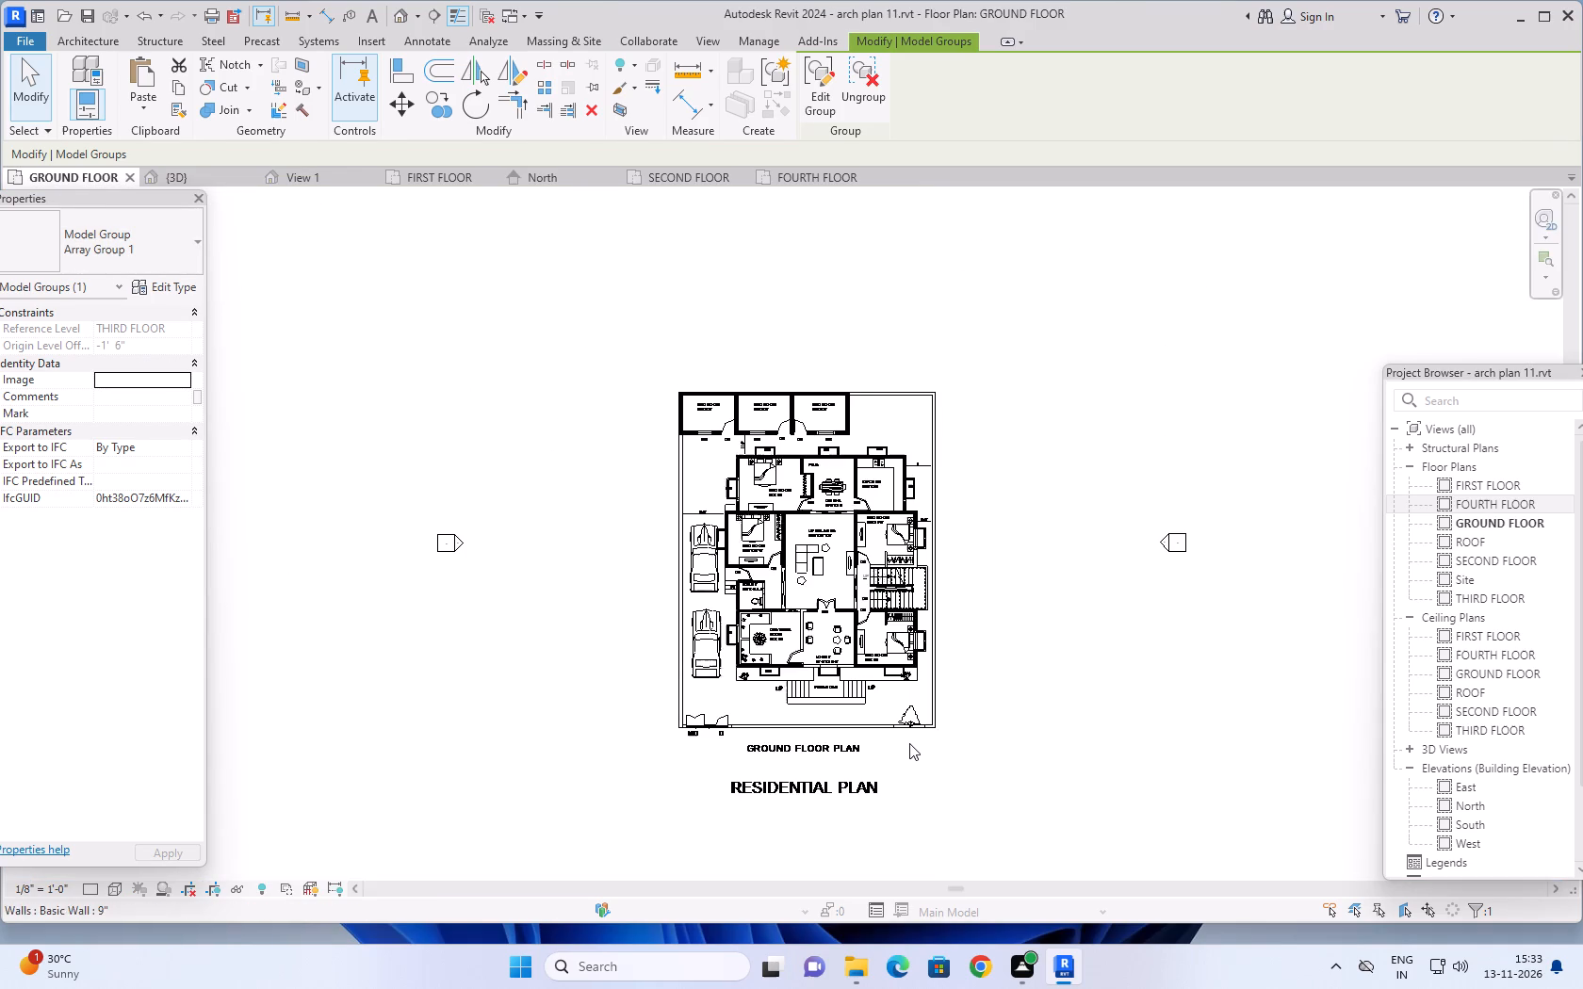
{"action": "scroll", "coordinate": [909, 743], "scroll_direction": "up", "scroll_amount": 10}
{"action": "scroll", "coordinate": [900, 744], "scroll_direction": "down", "scroll_amount": 7}
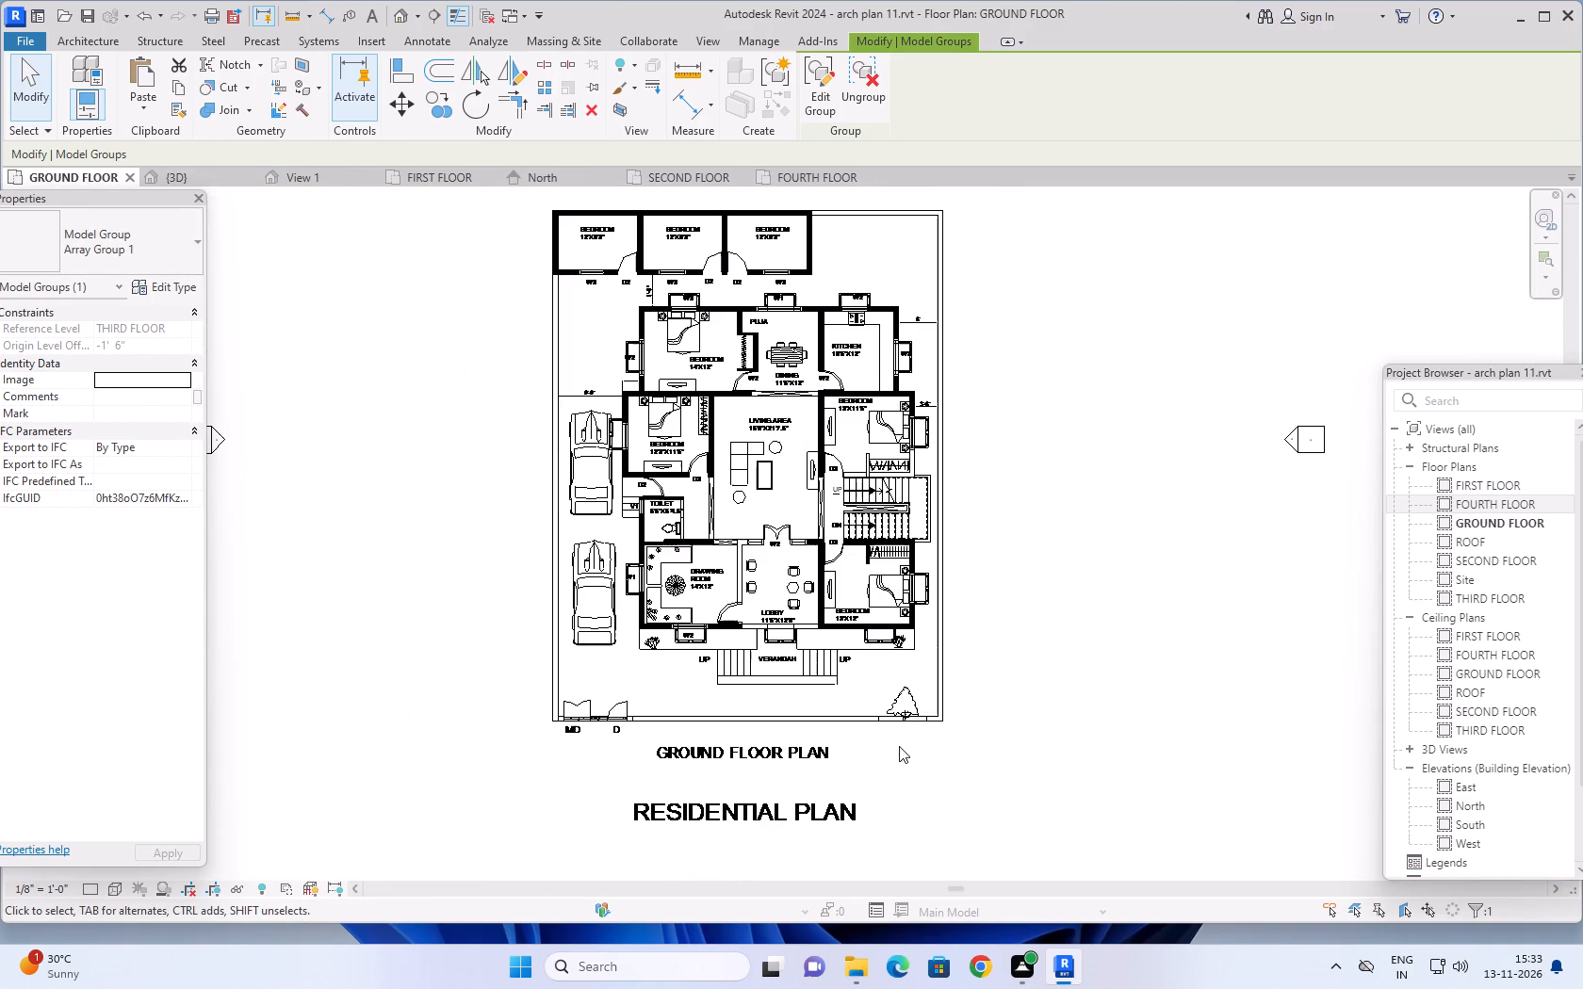
{"action": "scroll", "coordinate": [572, 757], "scroll_direction": "up", "scroll_amount": 1}
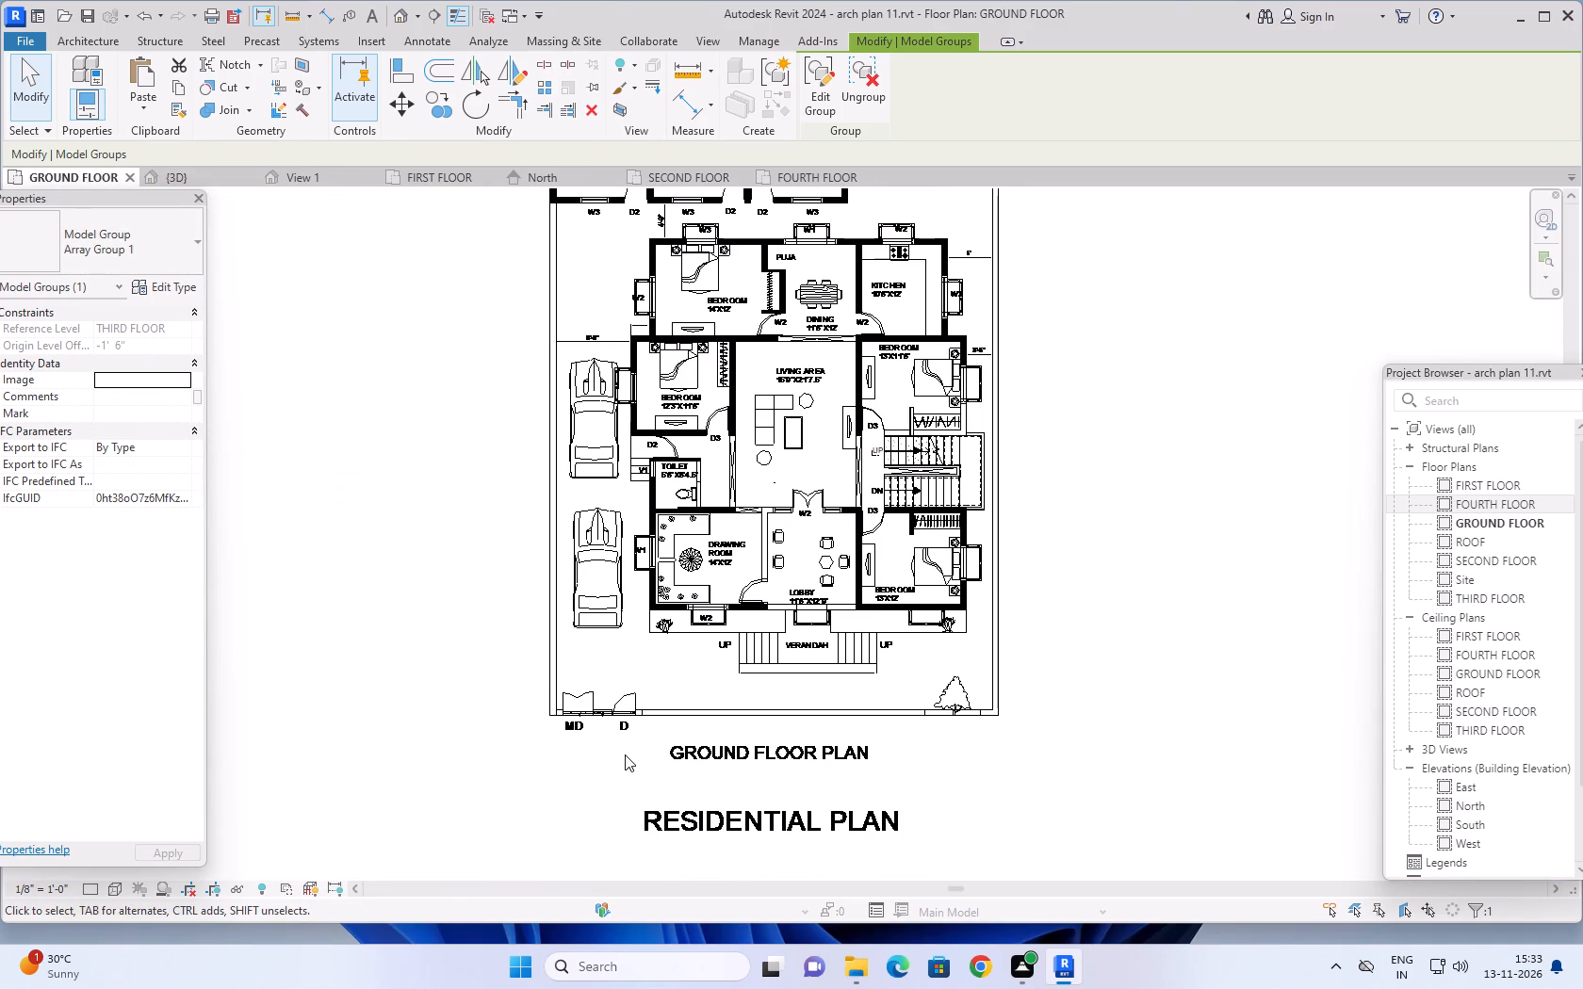
{"action": "middle_click_drag", "start_coordinate": [628, 755], "coordinate": [930, 774]}
{"action": "scroll", "coordinate": [888, 785], "scroll_direction": "up", "scroll_amount": 5}
{"action": "middle_click_drag", "start_coordinate": [905, 760], "coordinate": [895, 805]}
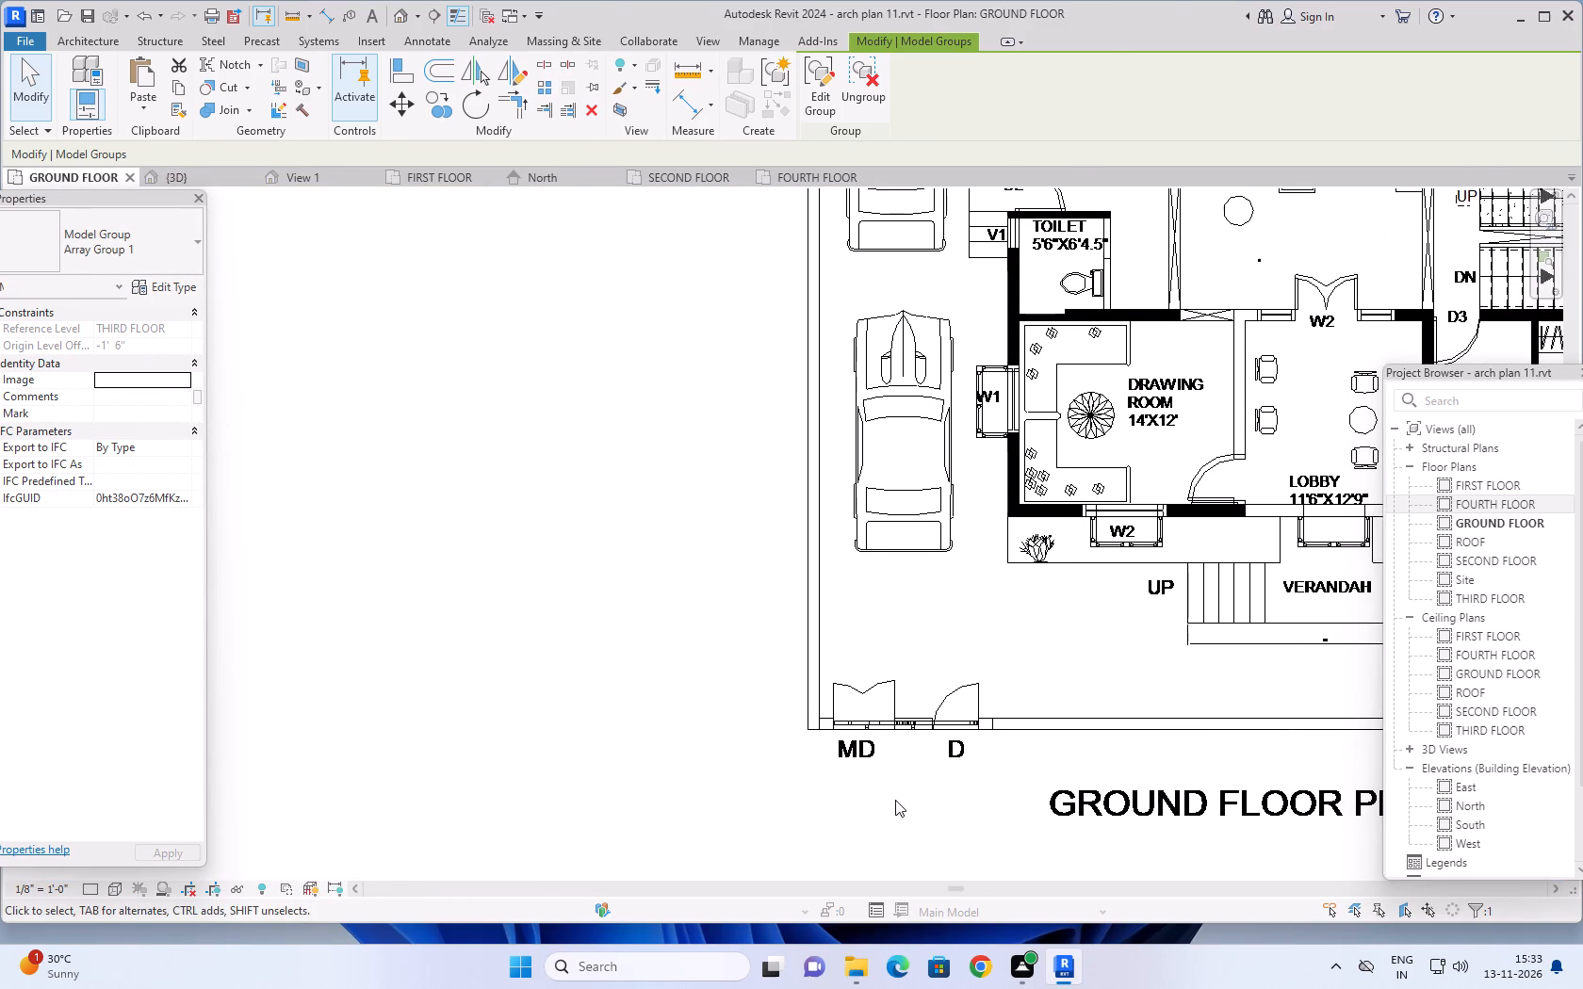
{"action": "left_click", "coordinate": [901, 726]}
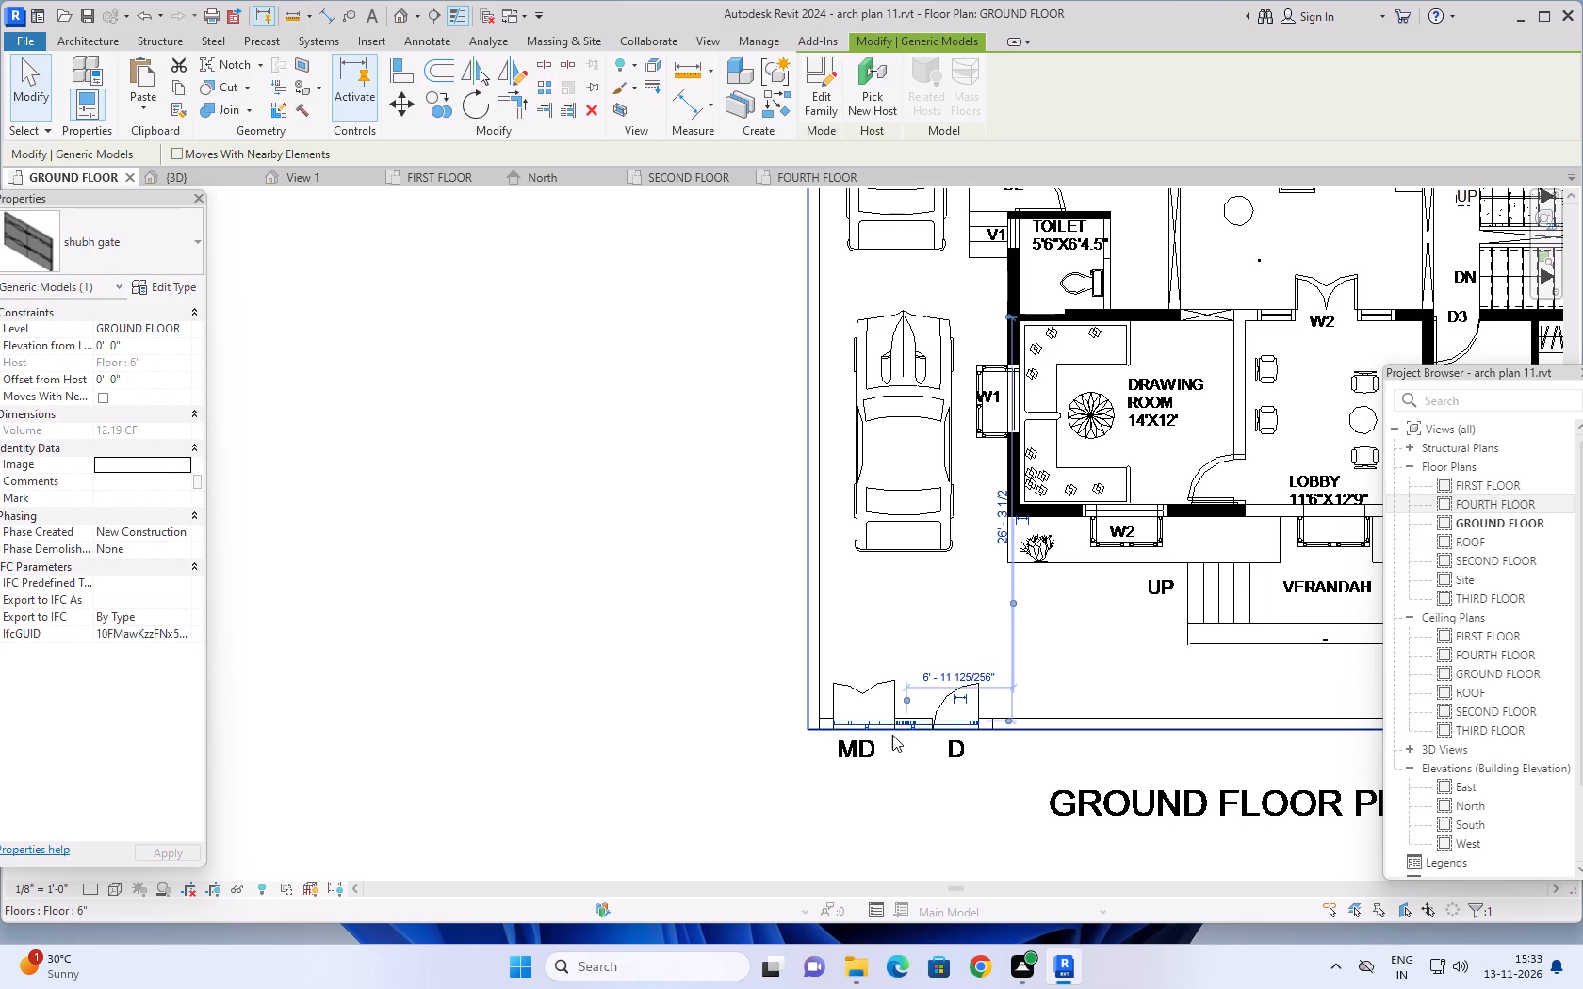
{"action": "key", "text": "Up"}
{"action": "key", "text": "Up"}
{"action": "key", "text": "Up"}
{"action": "key", "text": "Up"}
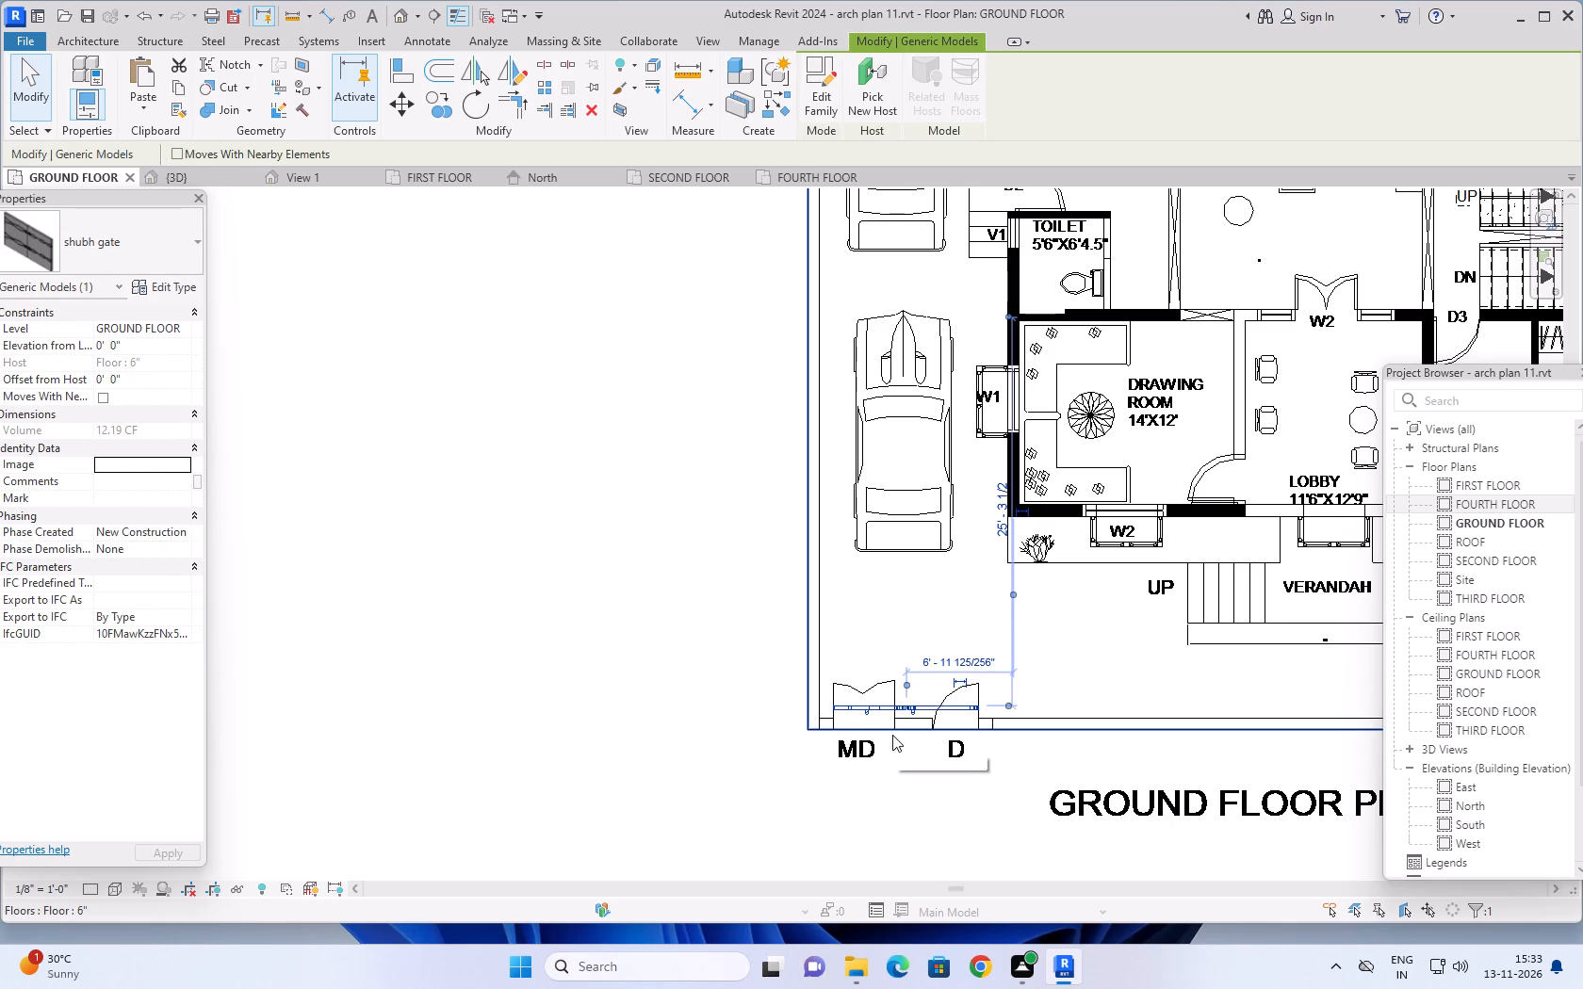
{"action": "key", "text": "Up"}
{"action": "key", "text": "Up"}
{"action": "key", "text": "Up"}
{"action": "key", "text": "Up"}
{"action": "key", "text": "Up"}
{"action": "key", "text": "Up"}
{"action": "key", "text": "Up"}
{"action": "key", "text": "Up"}
{"action": "key", "text": "Up"}
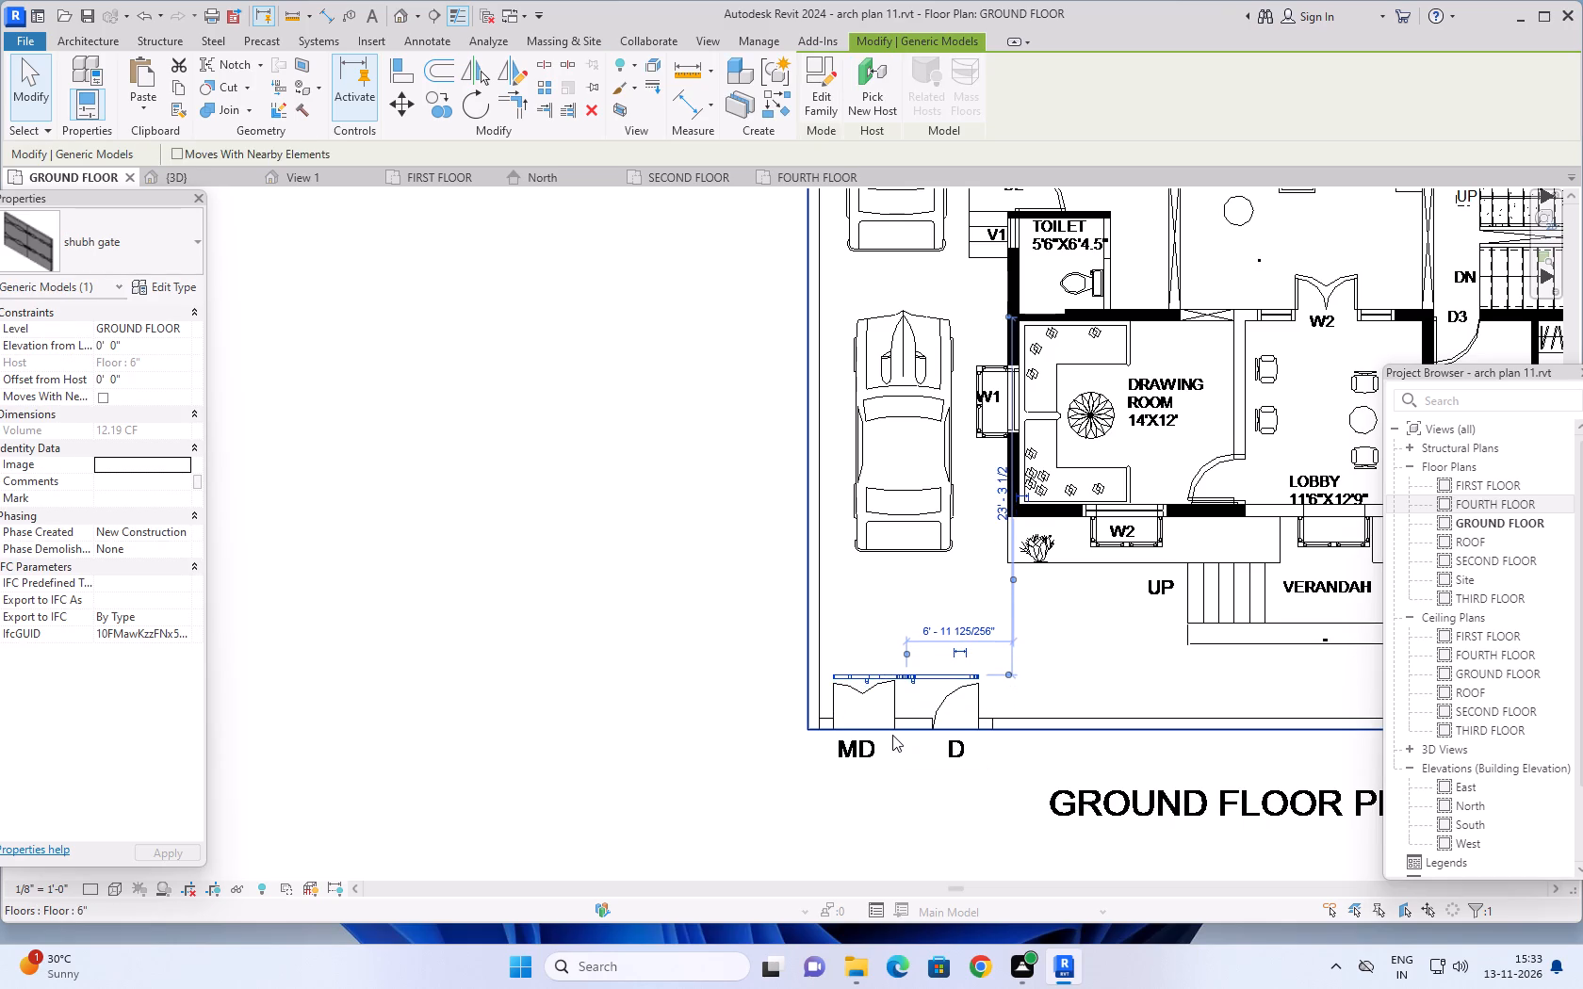
{"action": "key", "text": "Up"}
{"action": "key", "text": "Up"}
{"action": "key", "text": "Up"}
{"action": "key", "text": "Up"}
{"action": "key", "text": "Up"}
{"action": "key", "text": "Up"}
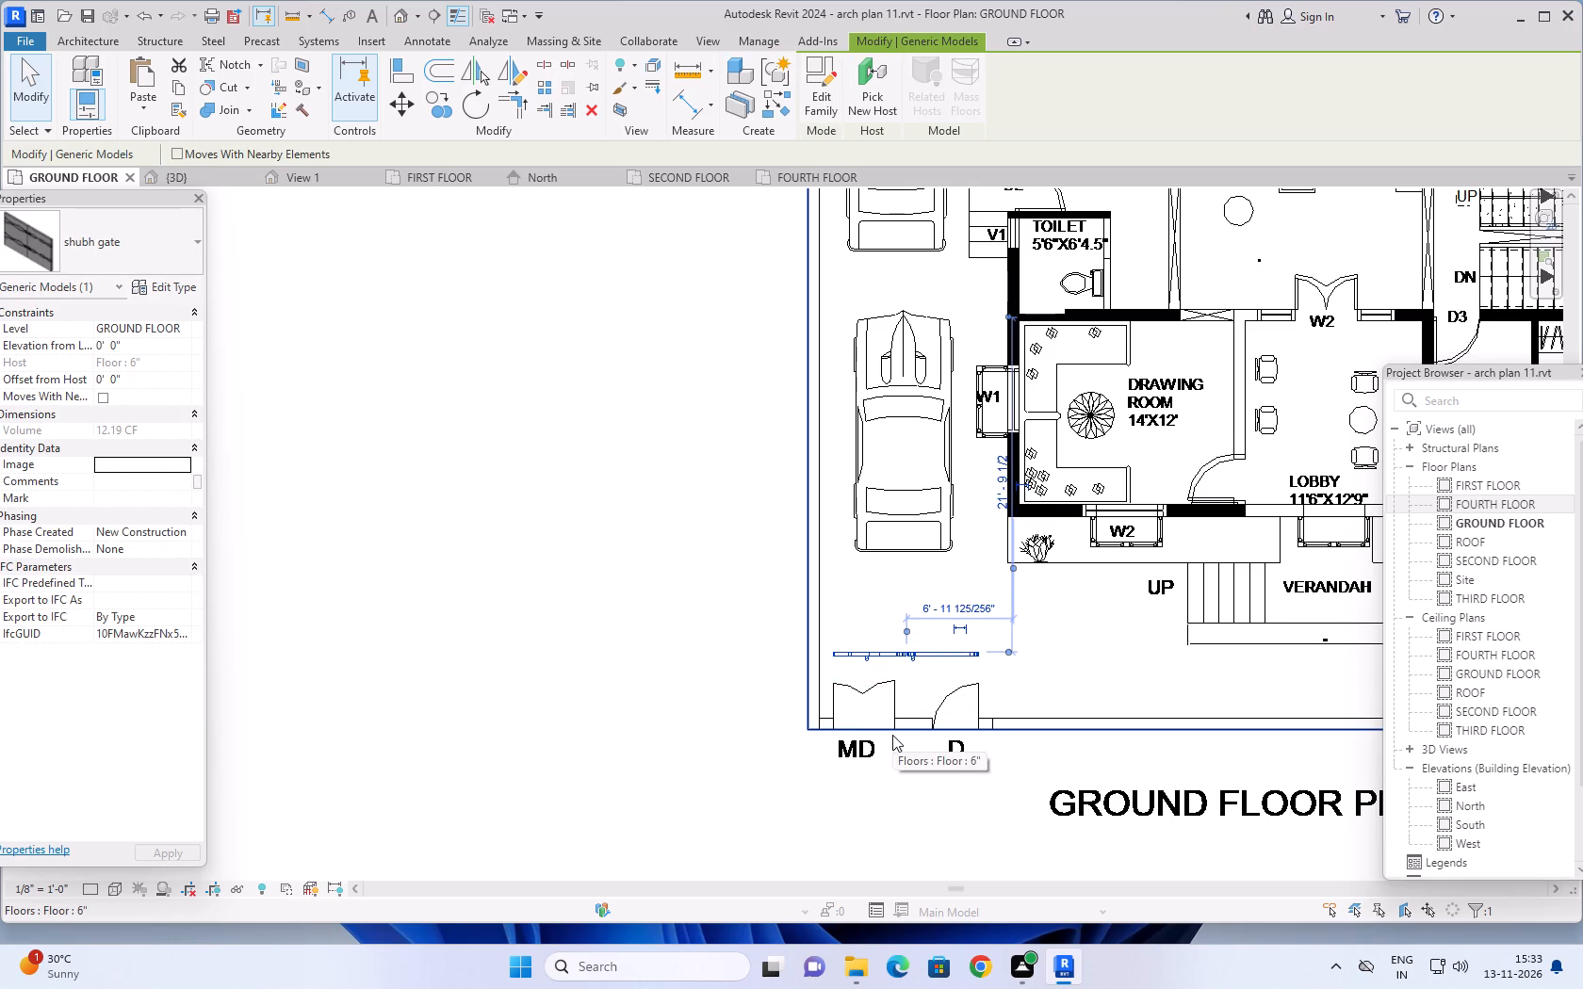
{"action": "key", "text": "Up"}
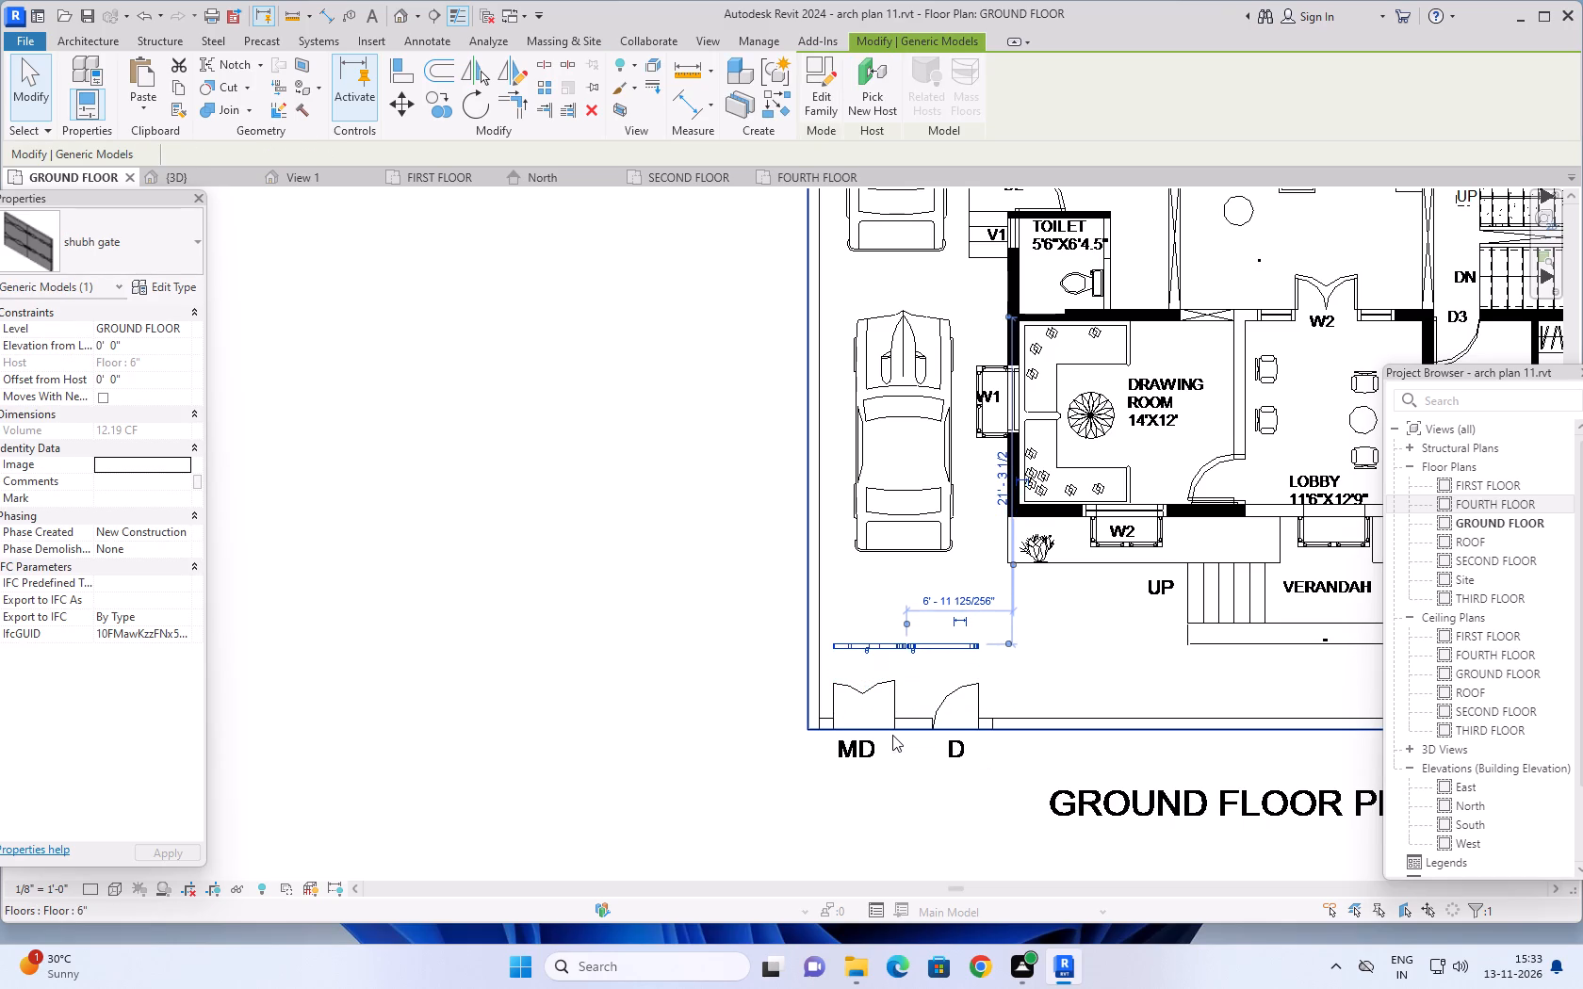
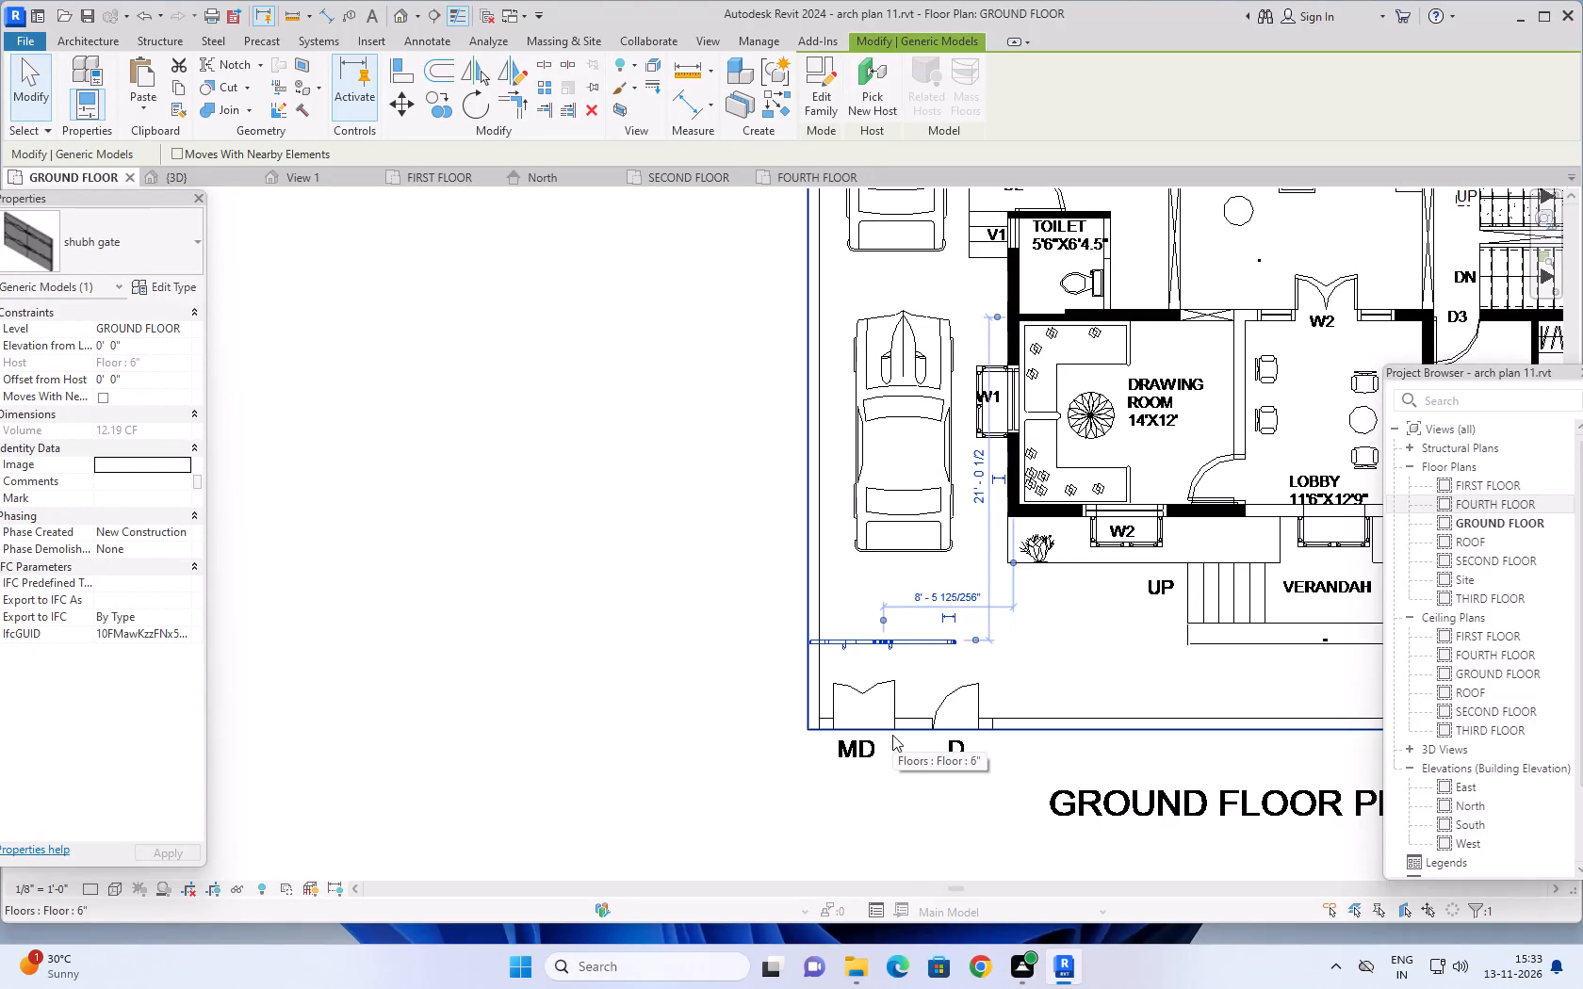
Rotate a copy of the shubh gate 90° about its end at the side boundary wall, so the copy lies along that wall.
{"action": "left_click", "coordinate": [472, 104]}
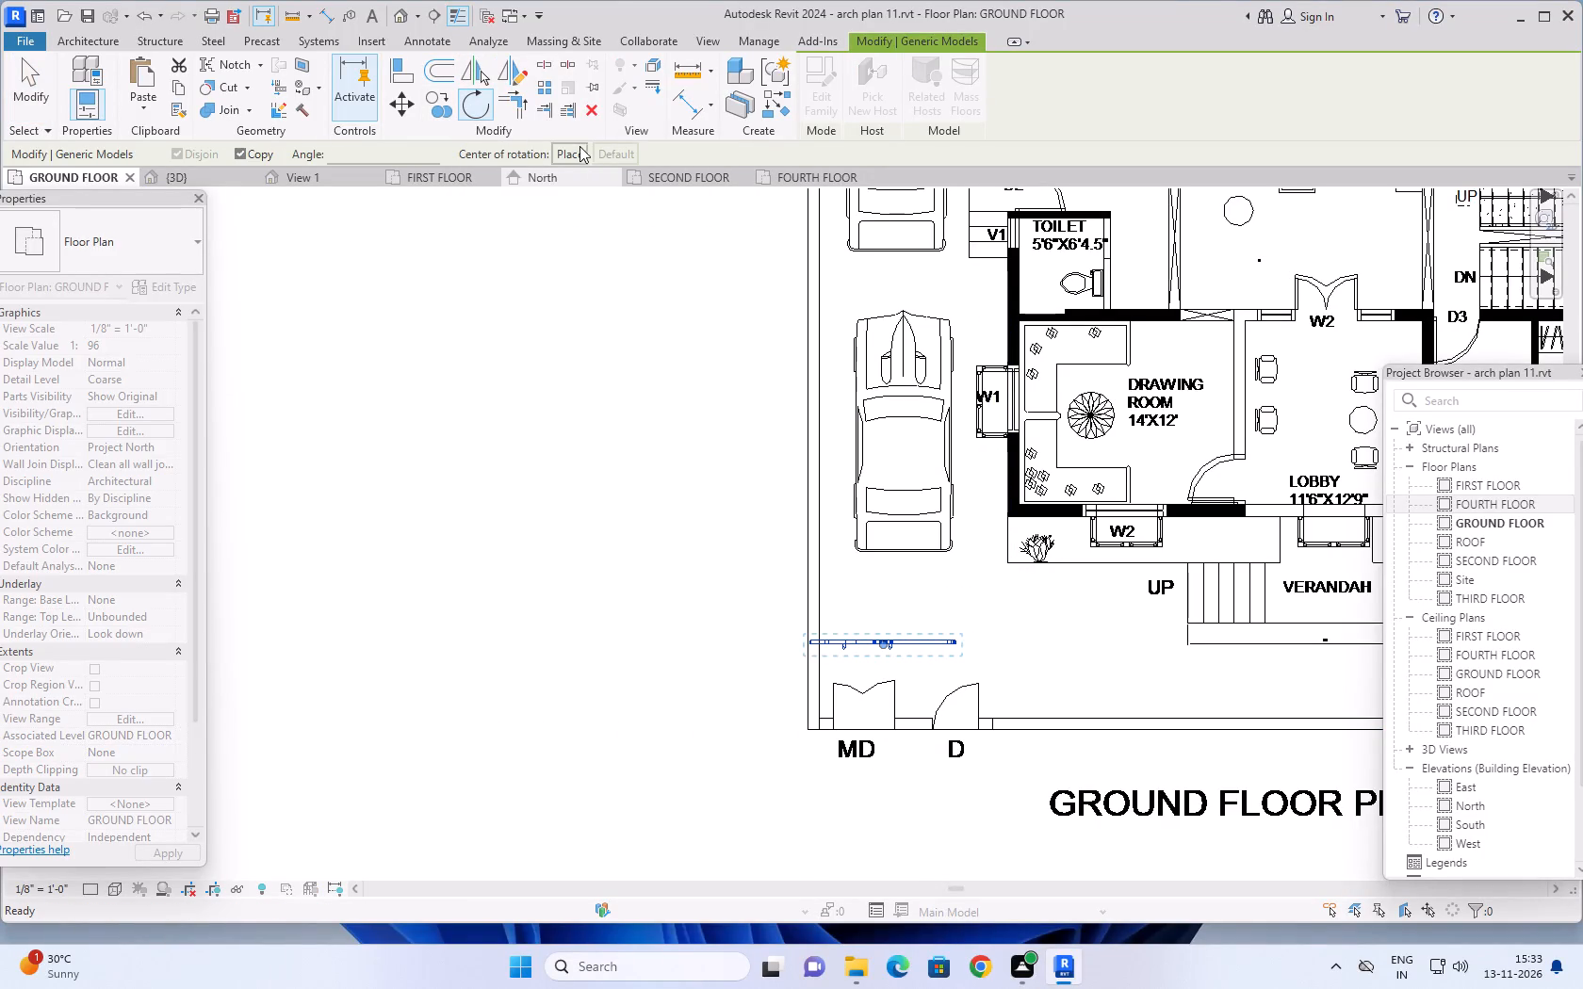
{"action": "left_click", "coordinate": [577, 145]}
{"action": "scroll", "coordinate": [828, 669], "scroll_direction": "up", "scroll_amount": 7}
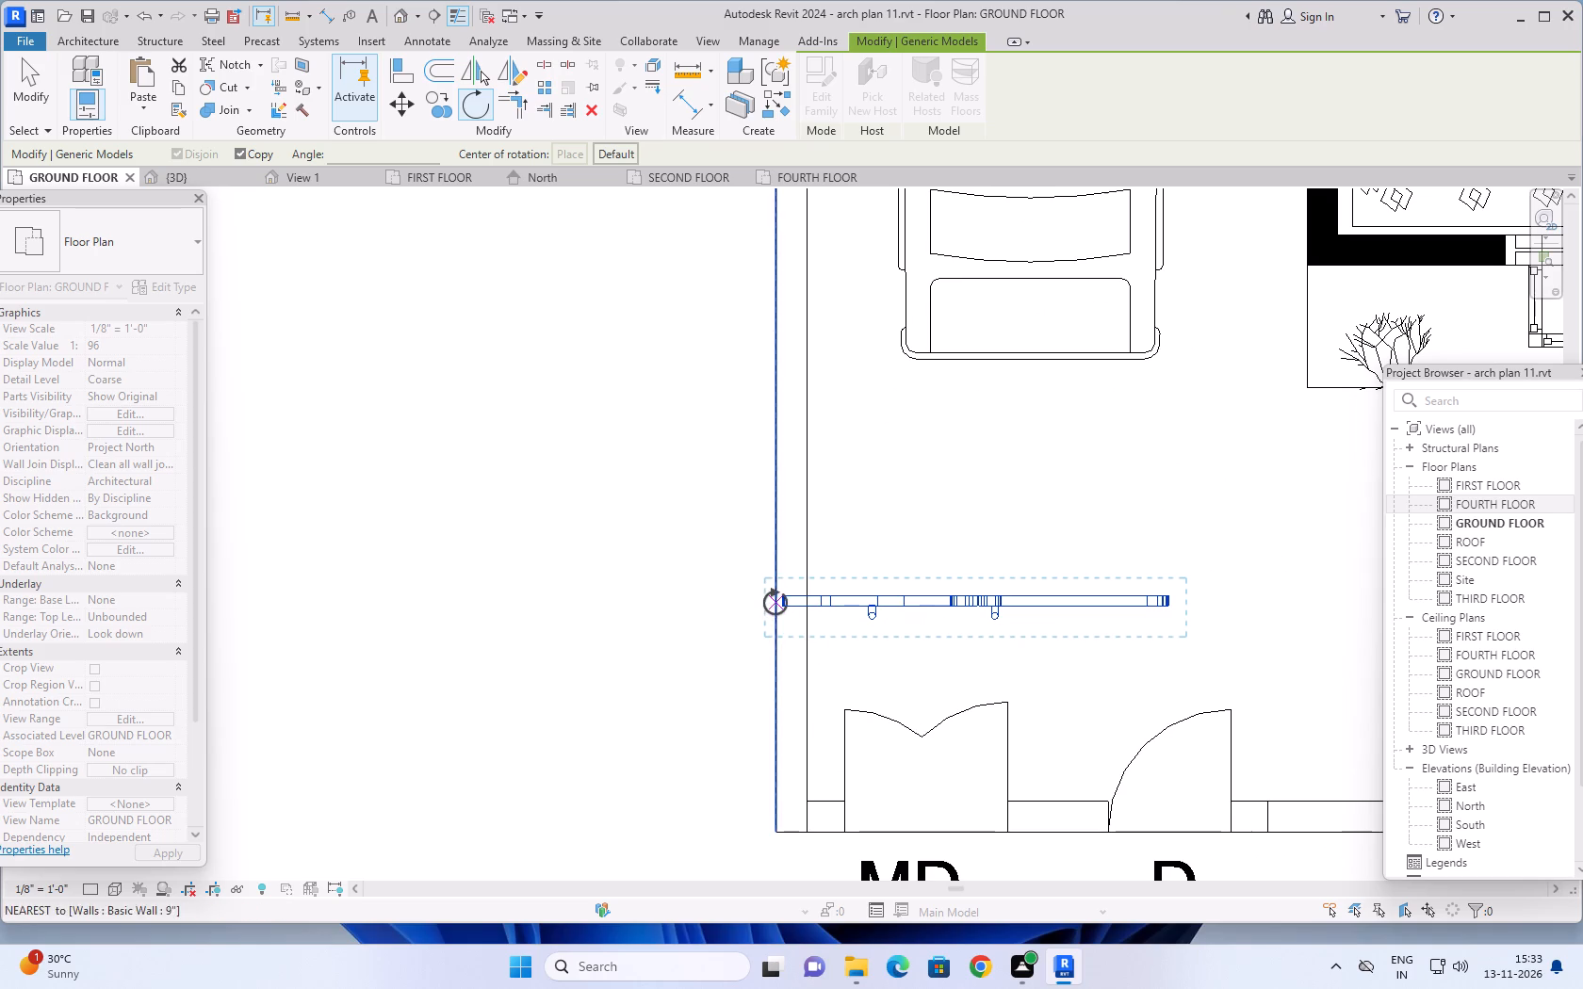
{"action": "left_click", "coordinate": [780, 602]}
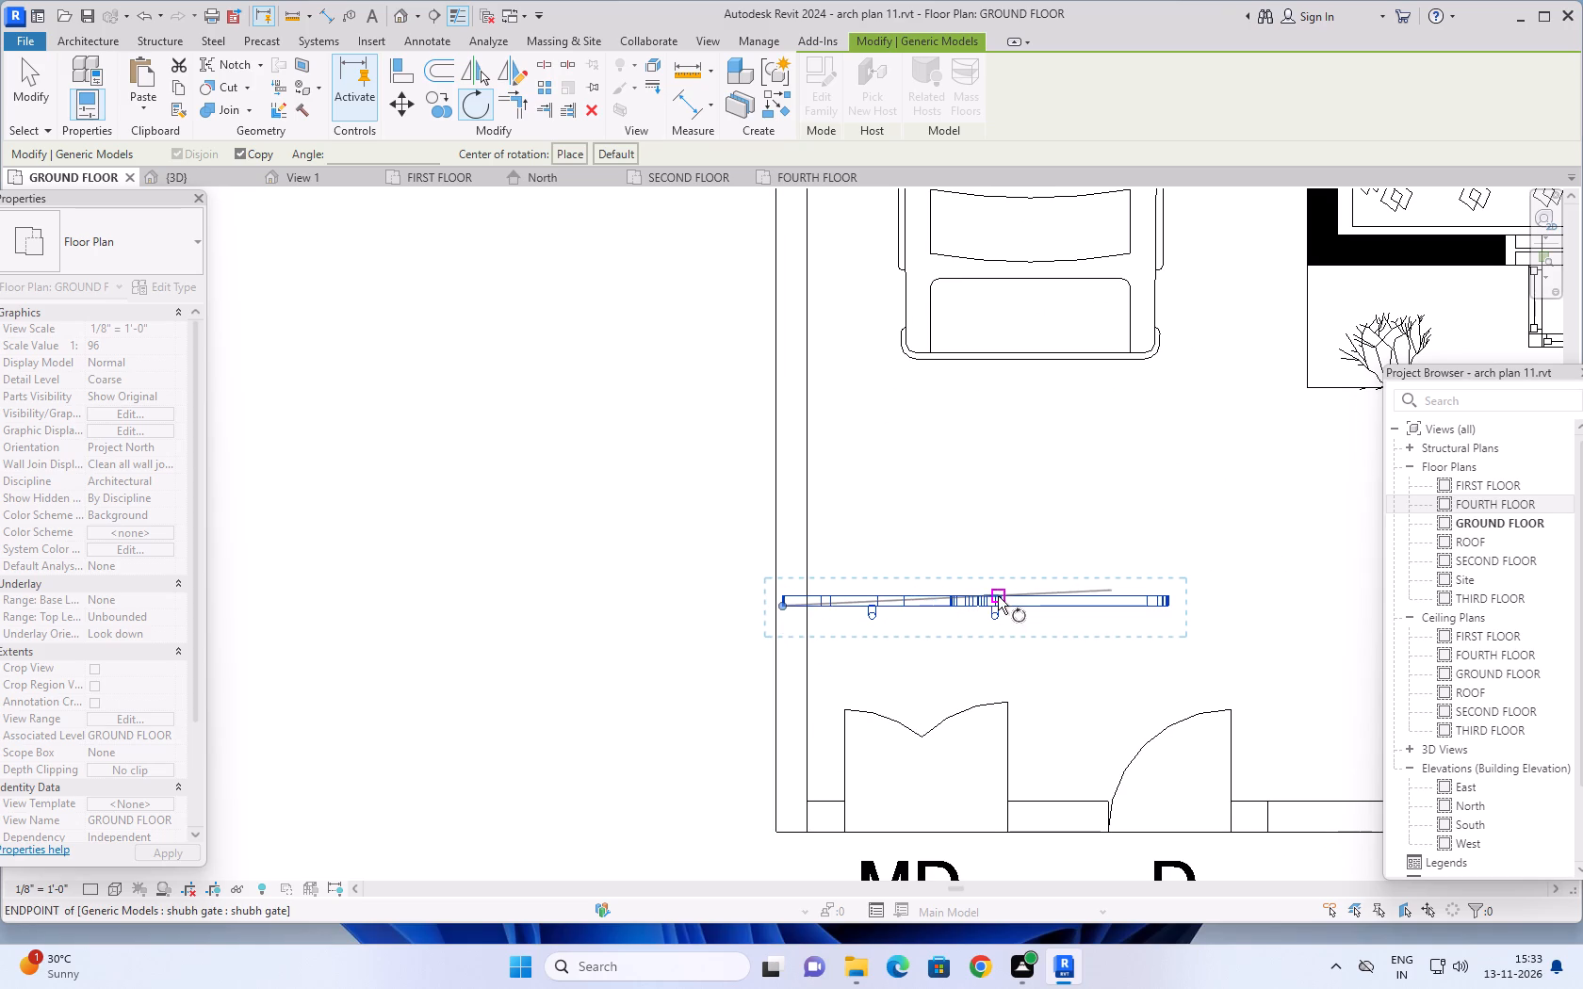
{"action": "left_click", "coordinate": [1024, 608]}
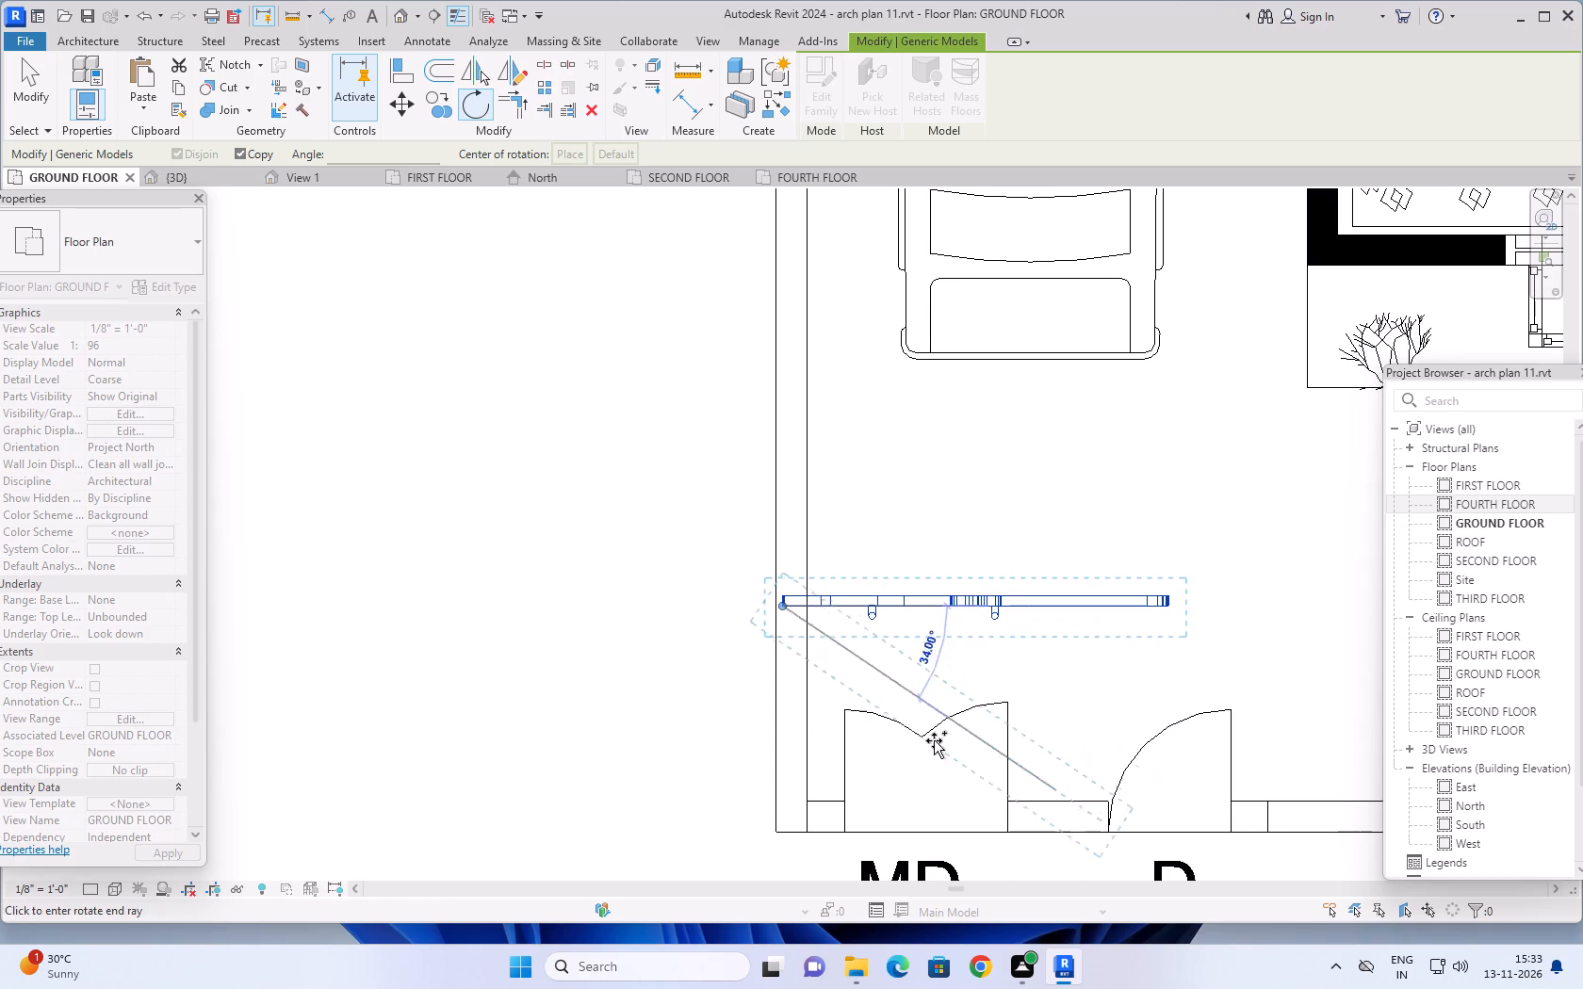
{"action": "left_click", "coordinate": [784, 782]}
{"action": "scroll", "coordinate": [569, 722], "scroll_direction": "down", "scroll_amount": 2}
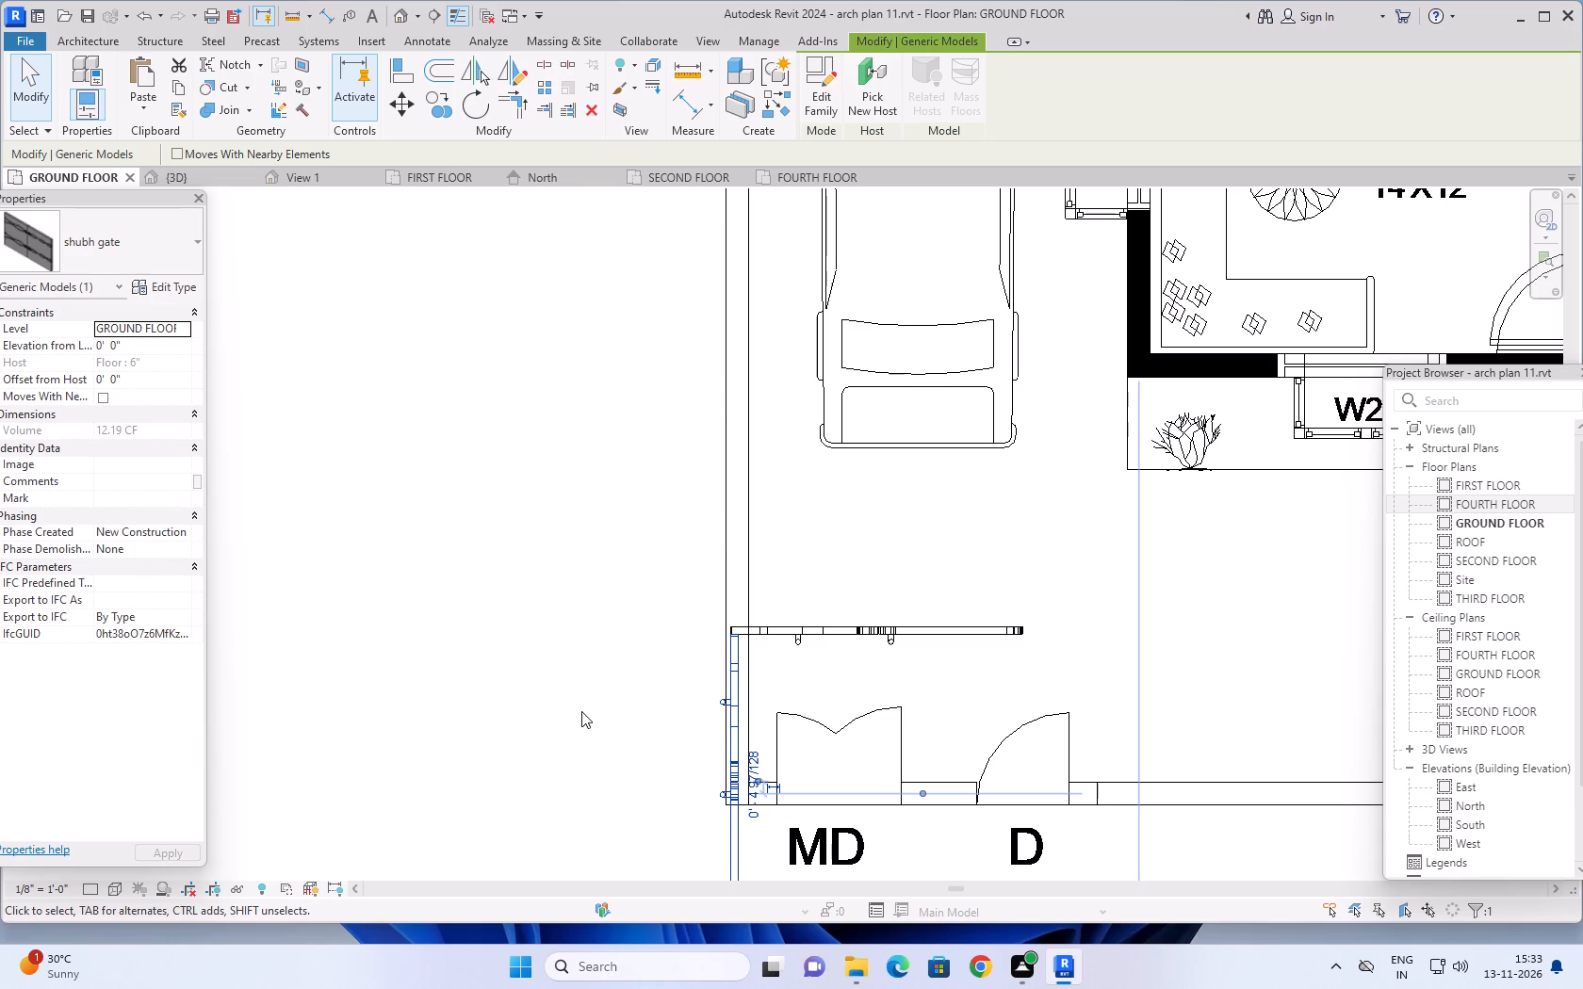
{"action": "key", "text": "Escape"}
{"action": "key", "text": "Escape"}
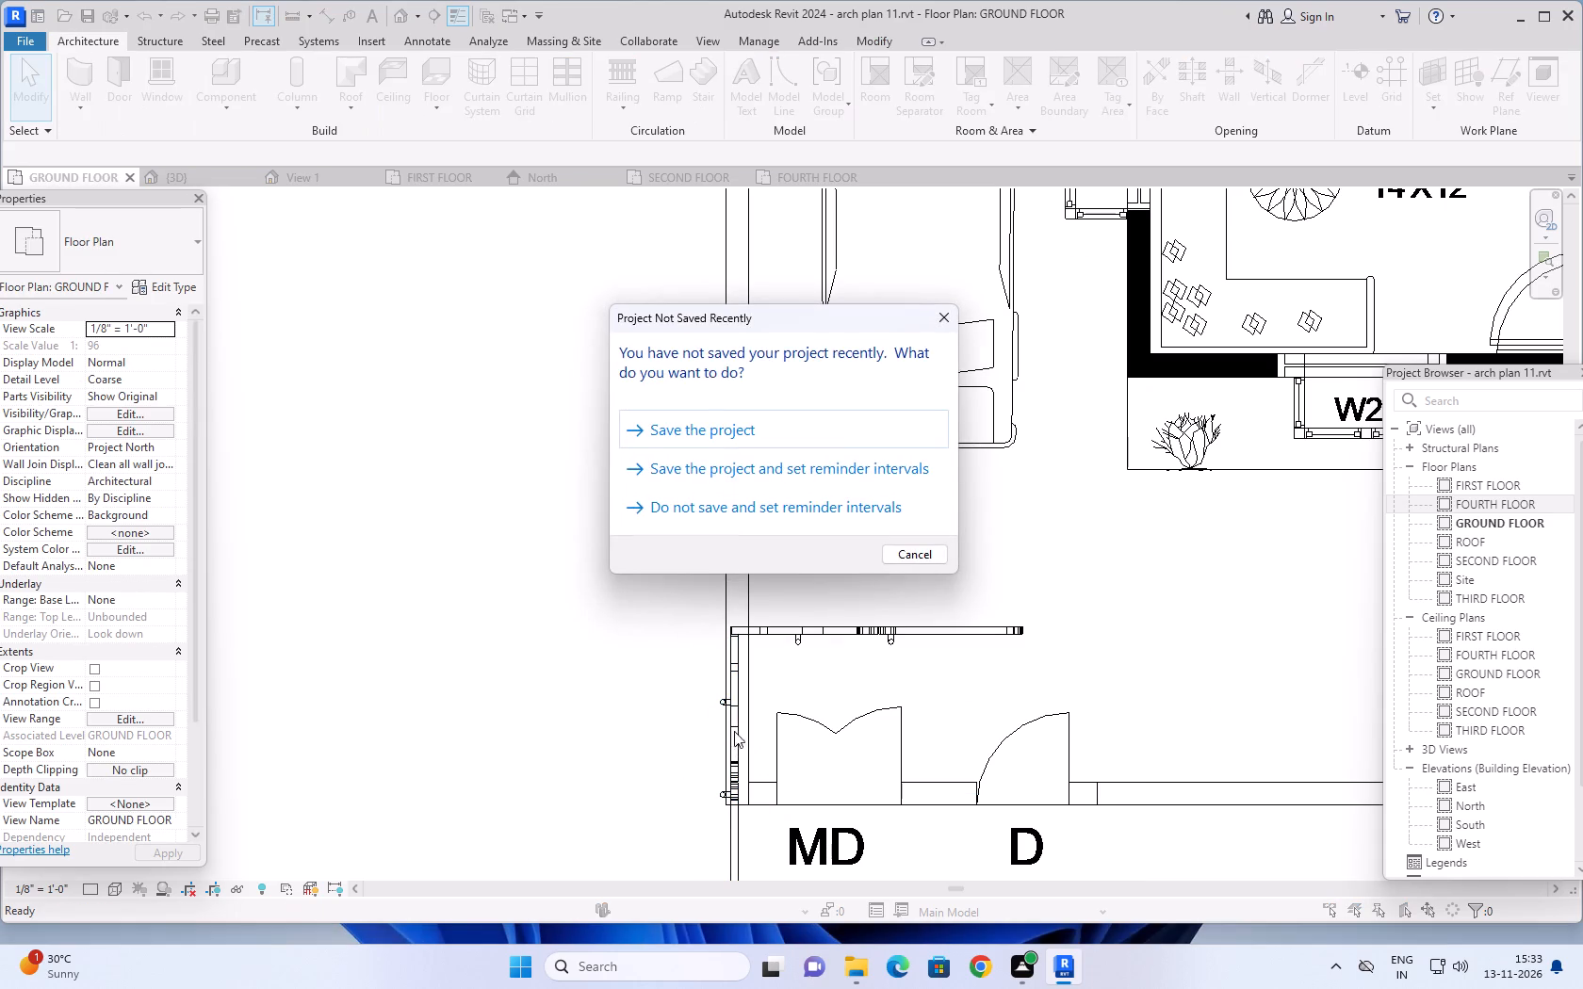
{"action": "key", "text": "Escape"}
{"action": "key", "text": "Escape"}
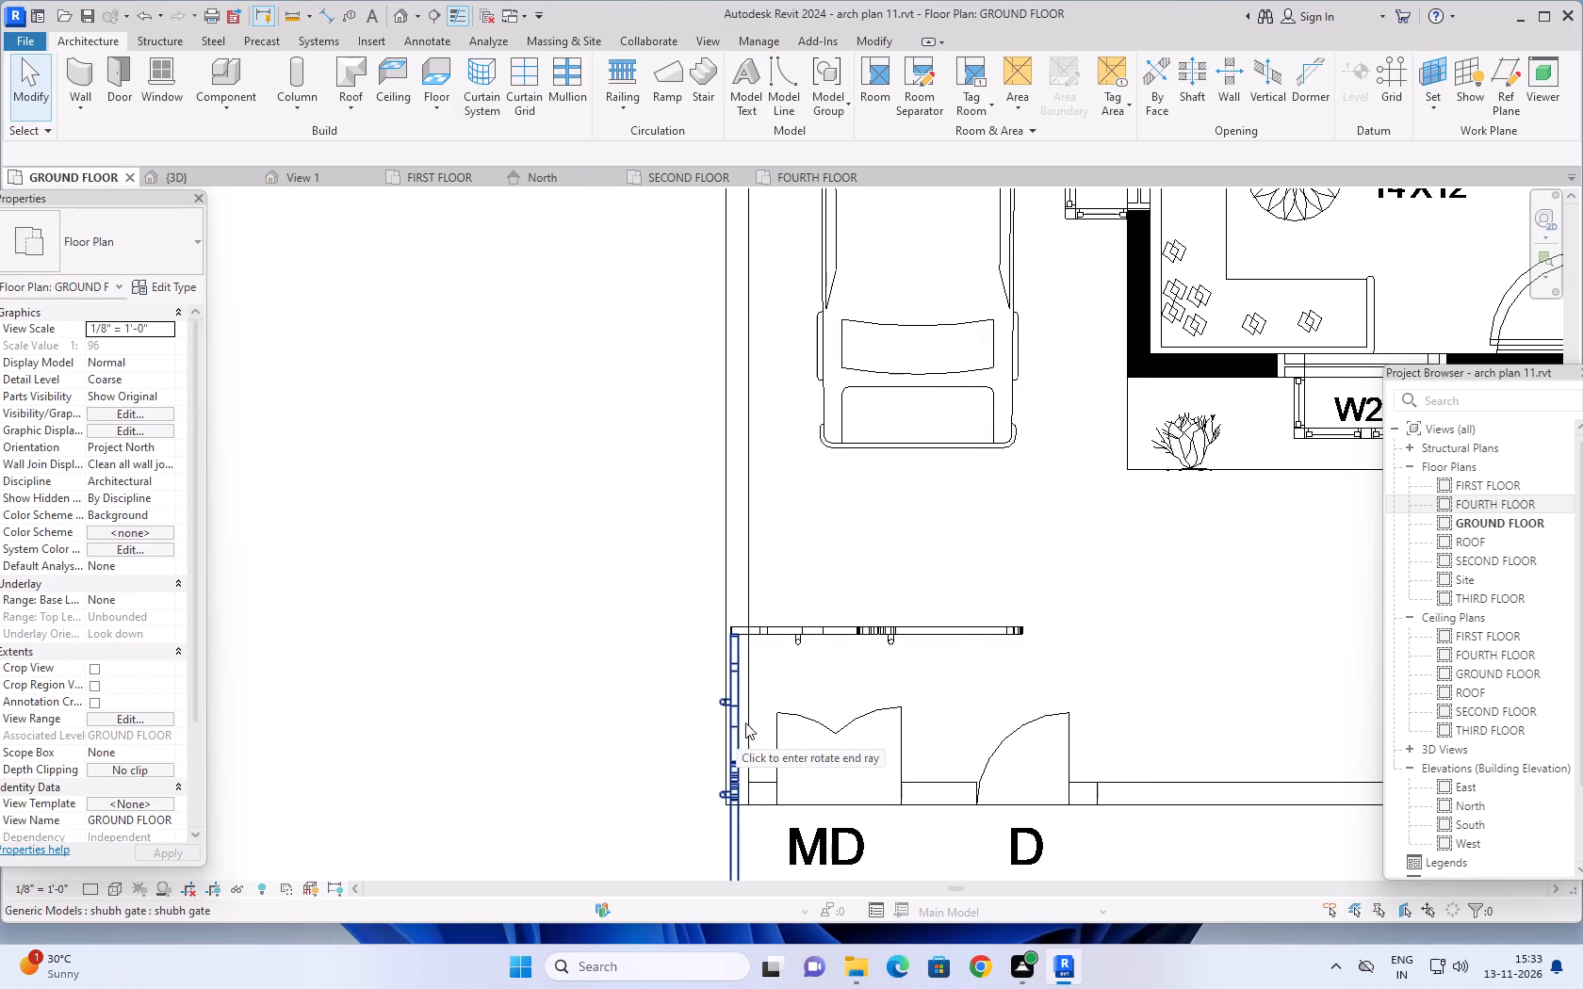
{"action": "key", "text": "Escape"}
{"action": "key", "text": "Escape"}
Delete the original shubh gate that stands perpendicular to the side boundary wall.
{"action": "left_click", "coordinate": [972, 635]}
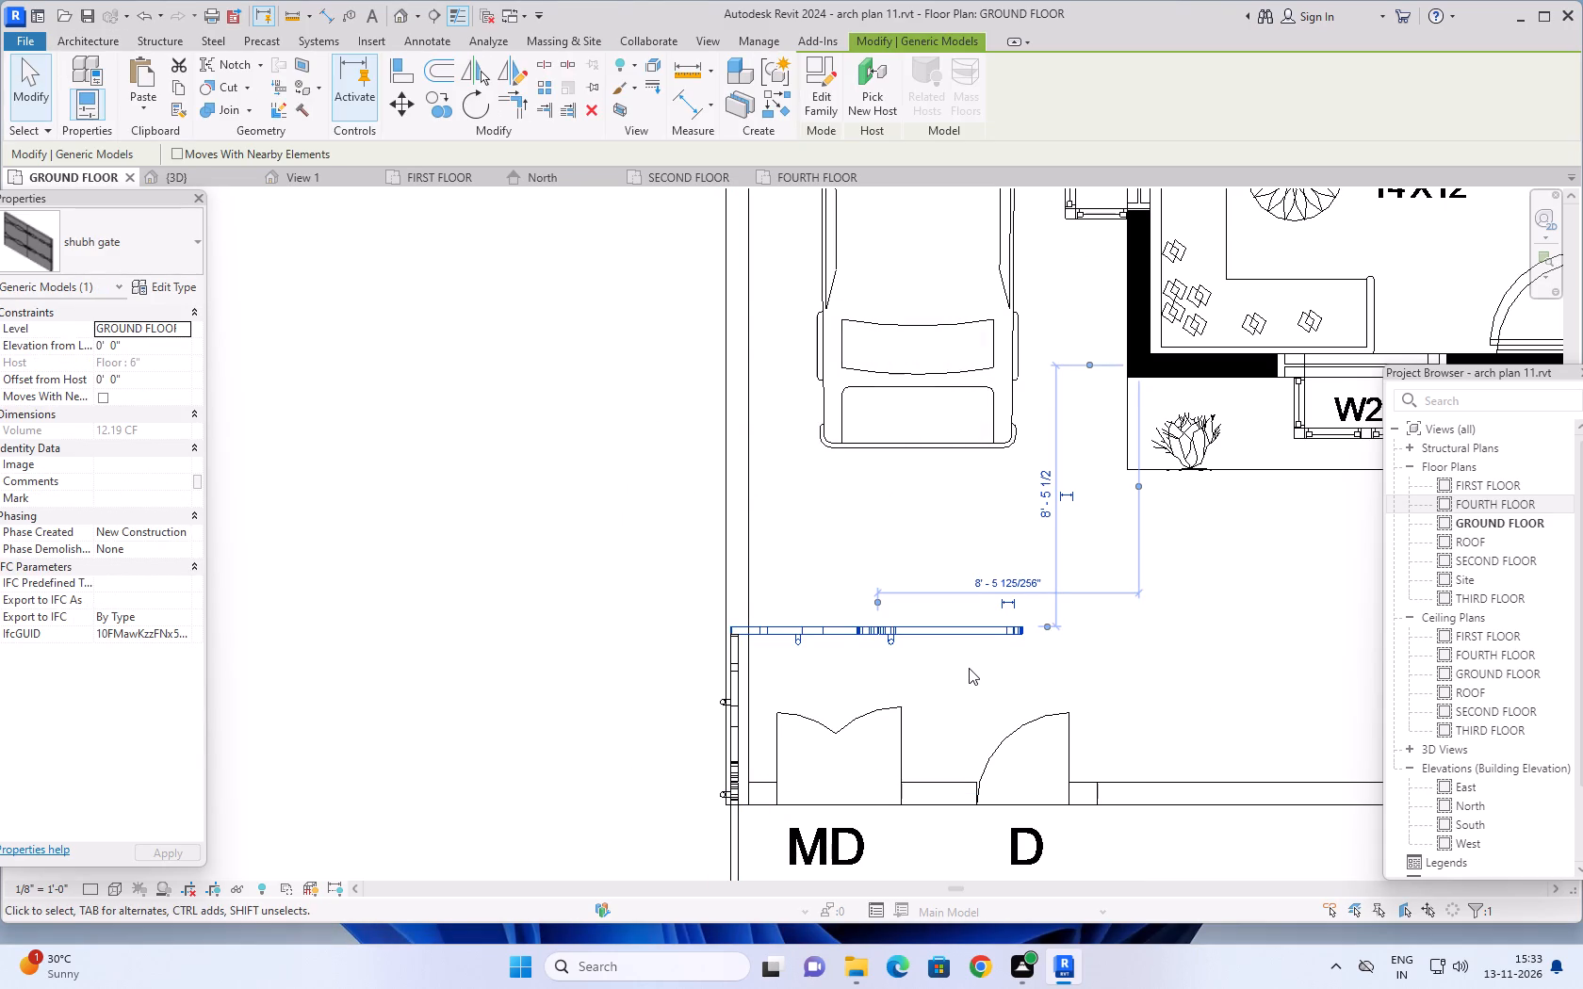
{"action": "key", "text": "Delete"}
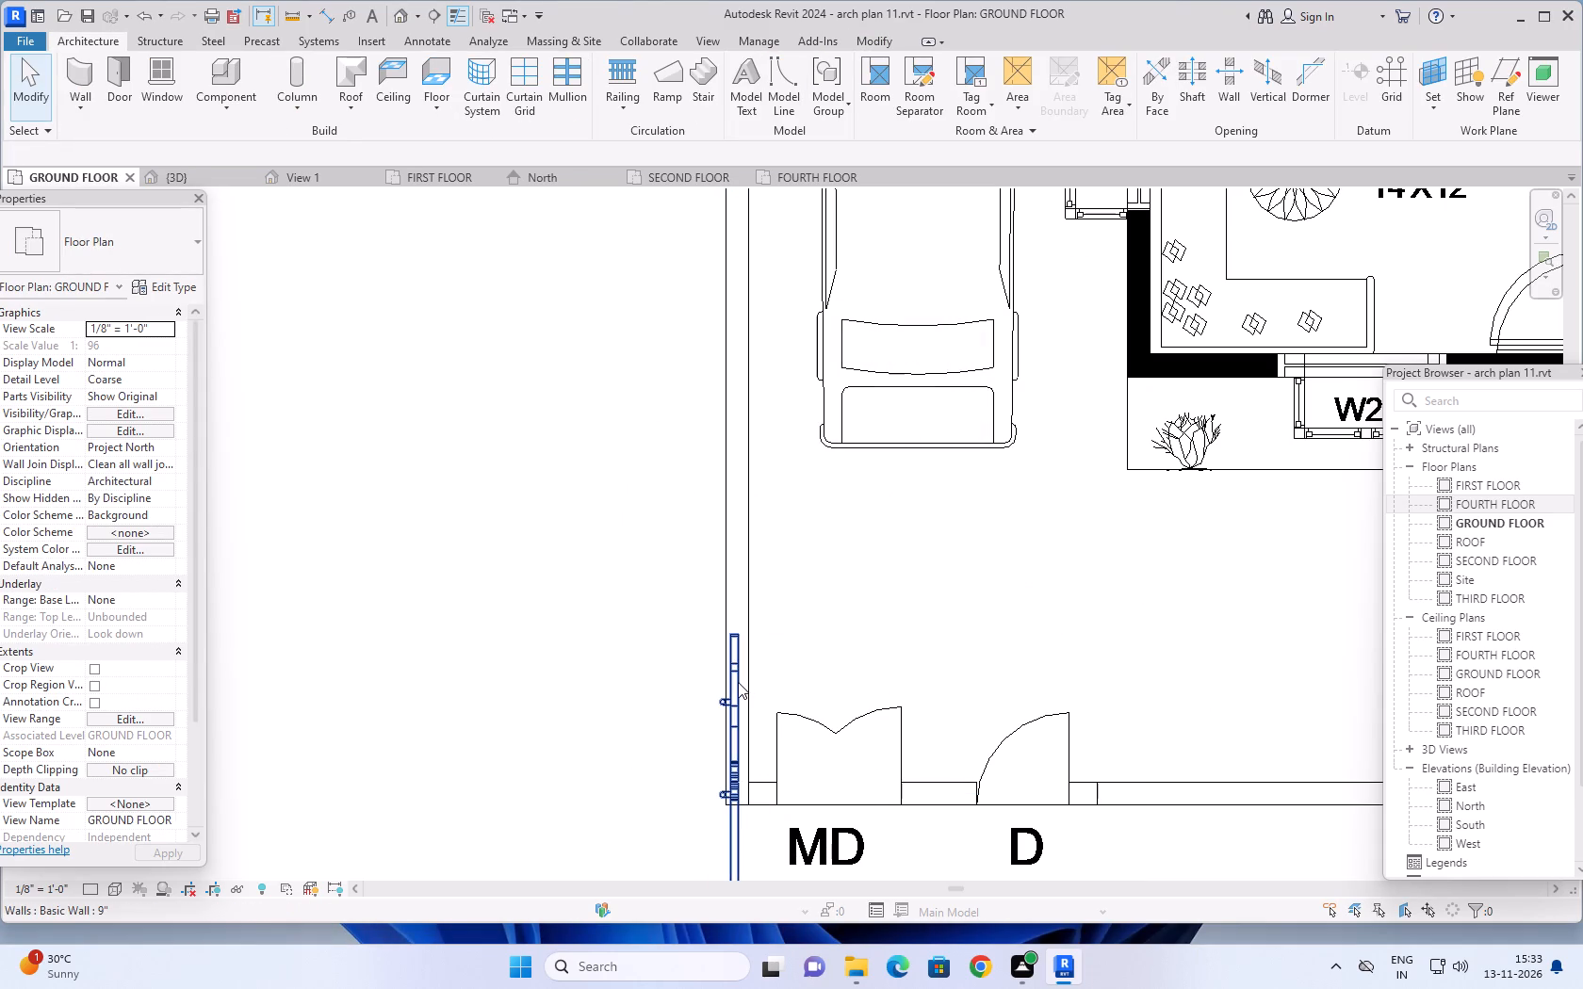
Nudge the rotated gate along the side boundary wall toward the parked car, to about 5'-3" from the front wall.
{"action": "left_click", "coordinate": [738, 682]}
{"action": "key", "text": "Up"}
{"action": "key", "text": "Up"}
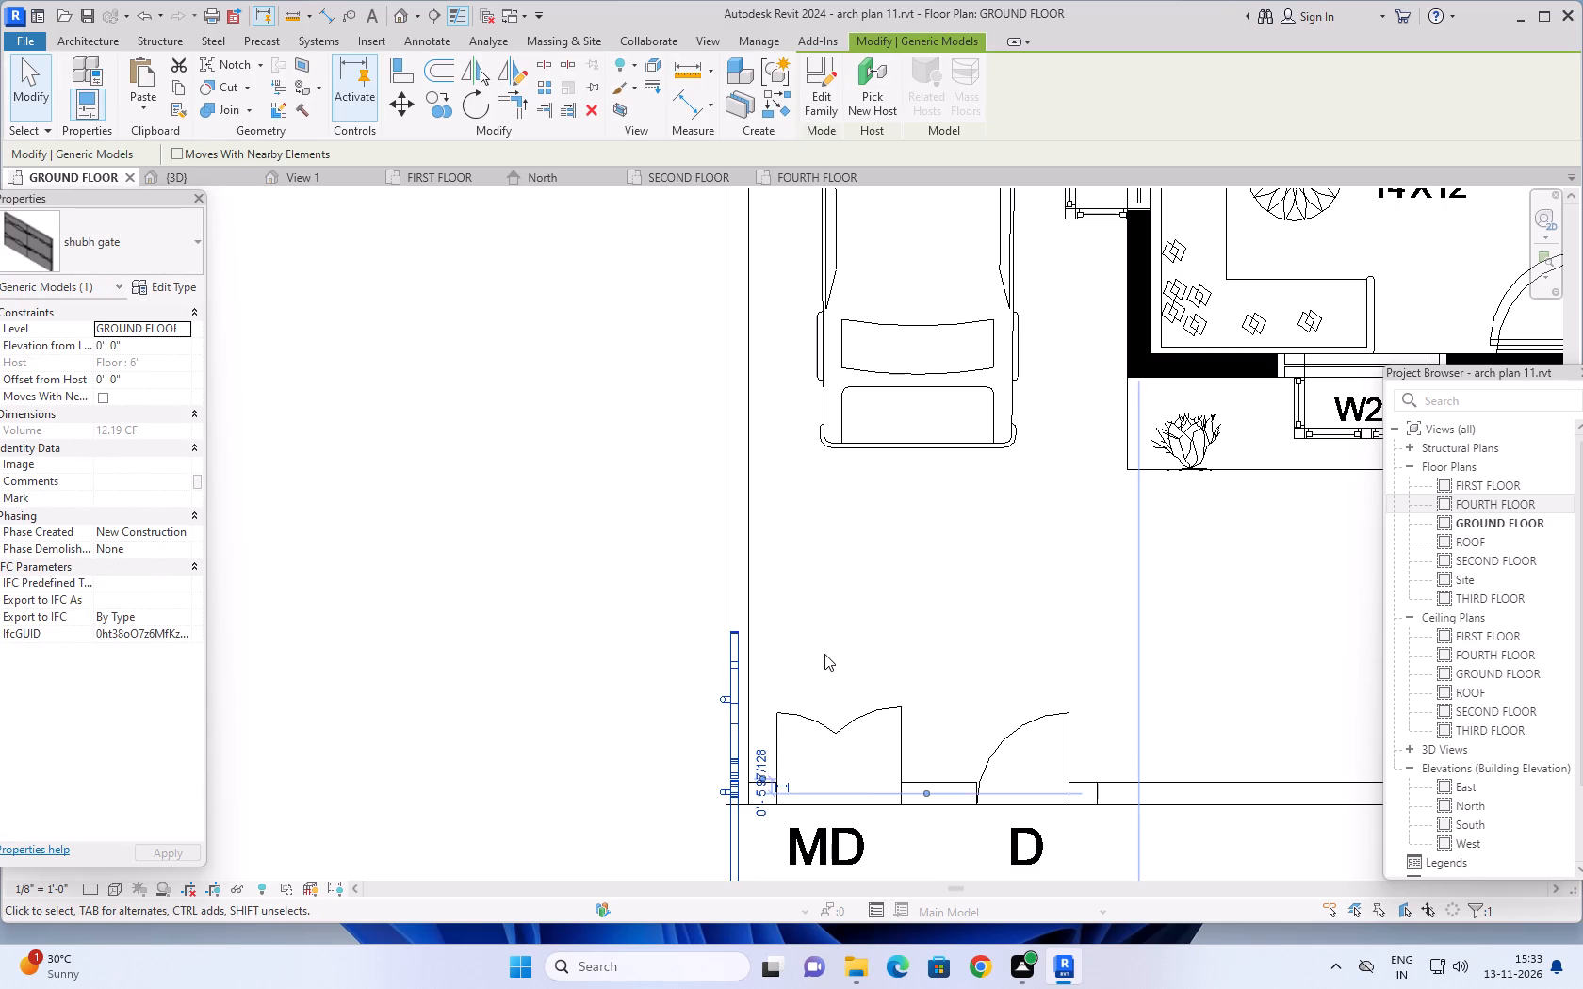
{"action": "key", "text": "Up"}
{"action": "key", "text": "Up"}
{"action": "key", "text": "Up"}
{"action": "key", "text": "Up"}
{"action": "key", "text": "Up"}
{"action": "key", "text": "Up"}
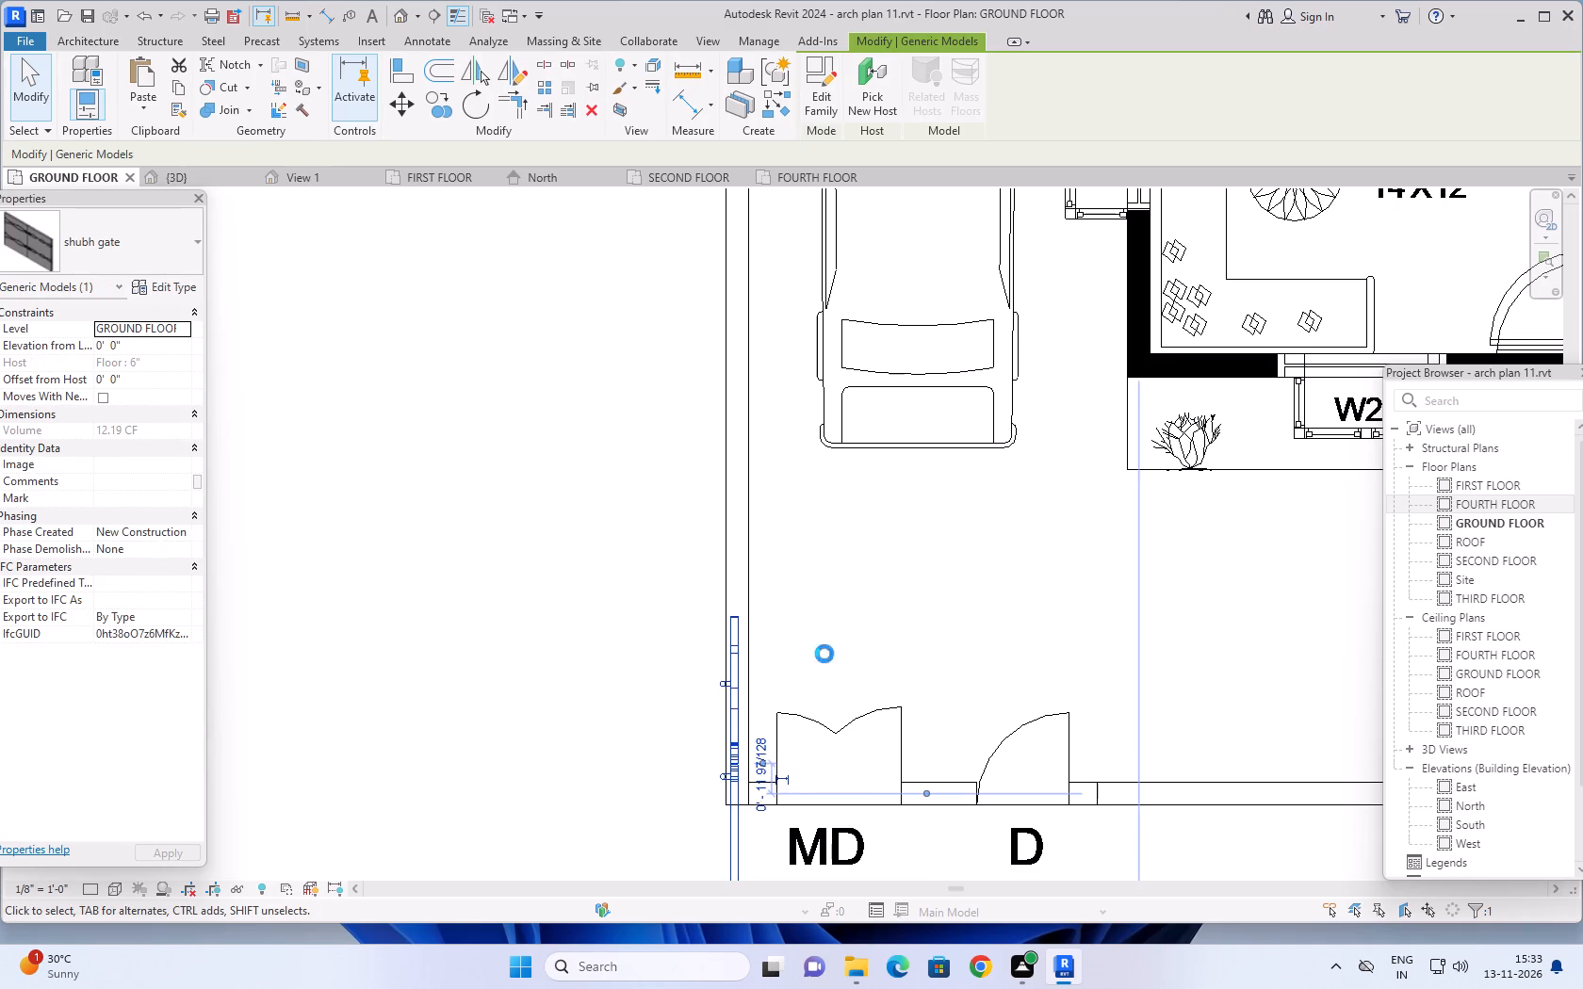
{"action": "key", "text": "Up"}
{"action": "key", "text": "Up"}
{"action": "key", "text": "Up"}
{"action": "key", "text": "Up"}
{"action": "key", "text": "Up"}
{"action": "key", "text": "Up"}
{"action": "key", "text": "Up"}
{"action": "key", "text": "Up"}
{"action": "key", "text": "Up"}
{"action": "key", "text": "Up"}
{"action": "key", "text": "Up"}
{"action": "key", "text": "Up"}
{"action": "key", "text": "Up"}
{"action": "key", "text": "Up"}
{"action": "key", "text": "Up"}
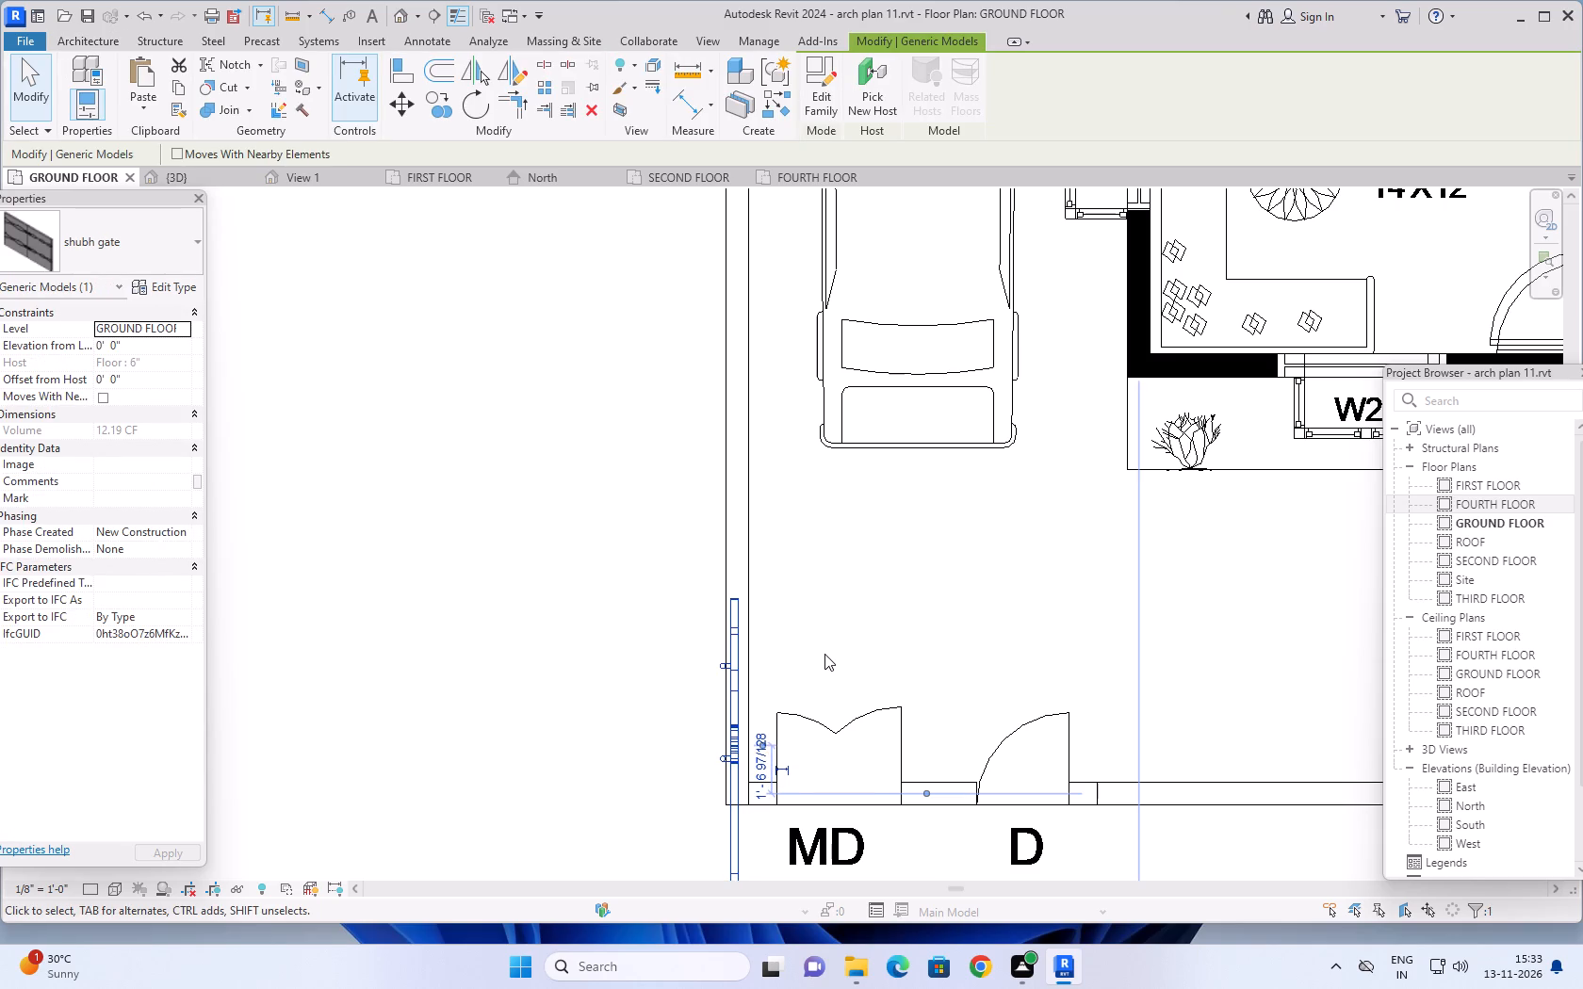
{"action": "key", "text": "Up"}
{"action": "key", "text": "Up"}
{"action": "key", "text": "Up"}
{"action": "key", "text": "Up"}
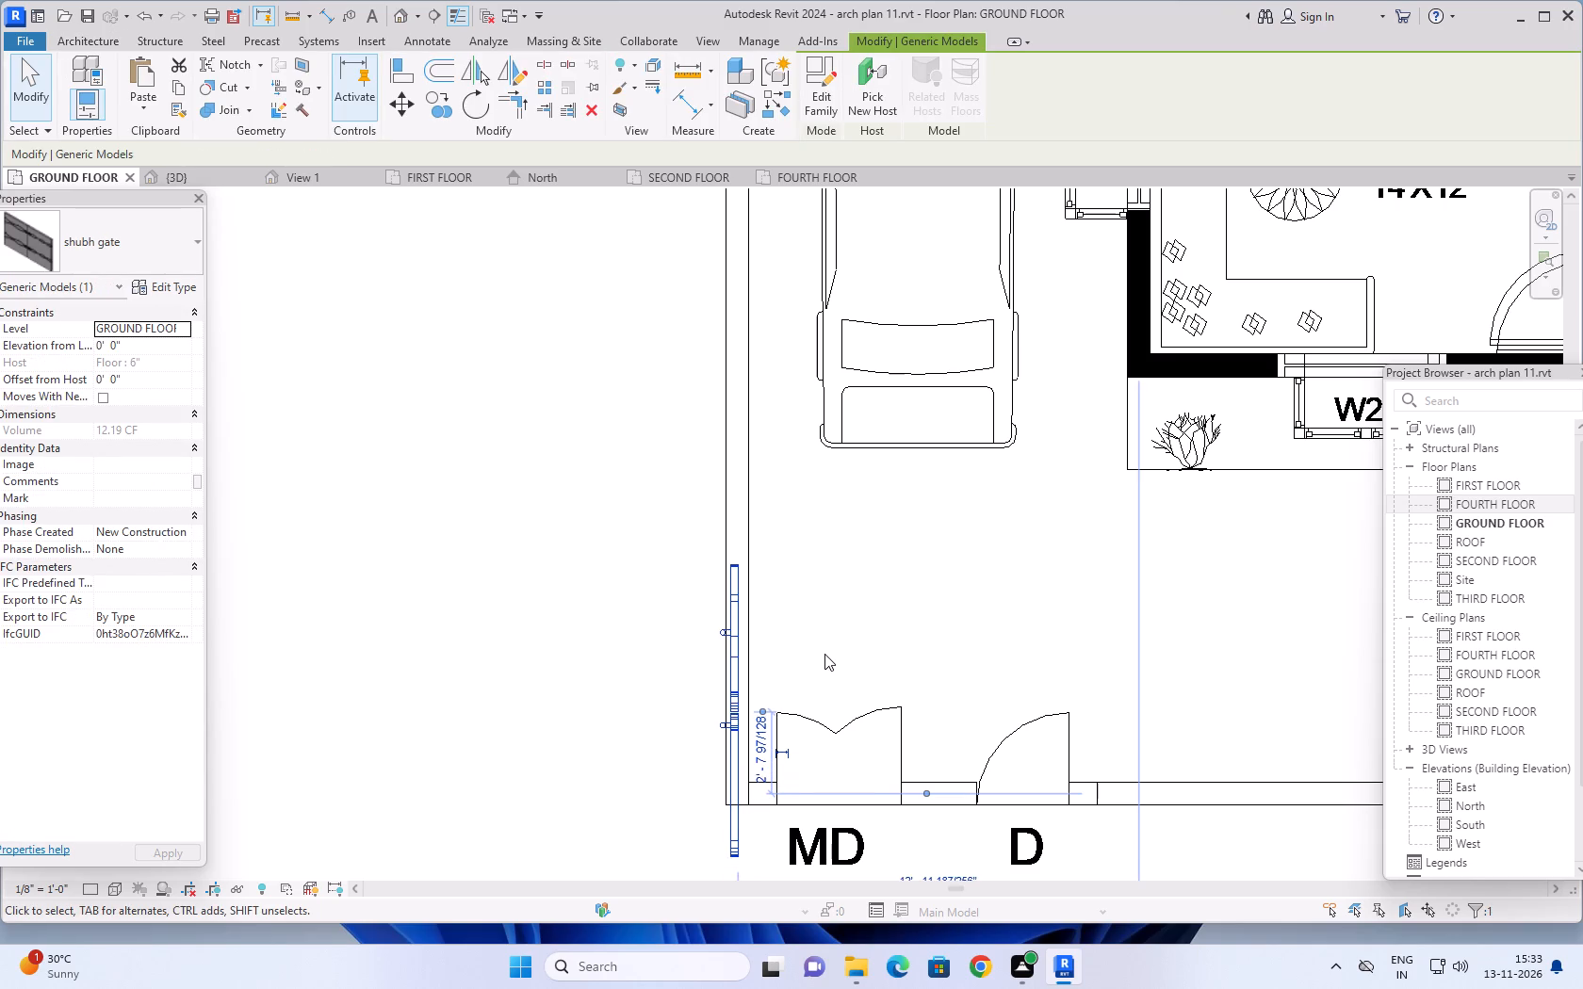
{"action": "key", "text": "Up"}
{"action": "key", "text": "Up"}
{"action": "key", "text": "Up"}
{"action": "key", "text": "Up"}
{"action": "key", "text": "Up"}
{"action": "key", "text": "Up"}
{"action": "key", "text": "Up"}
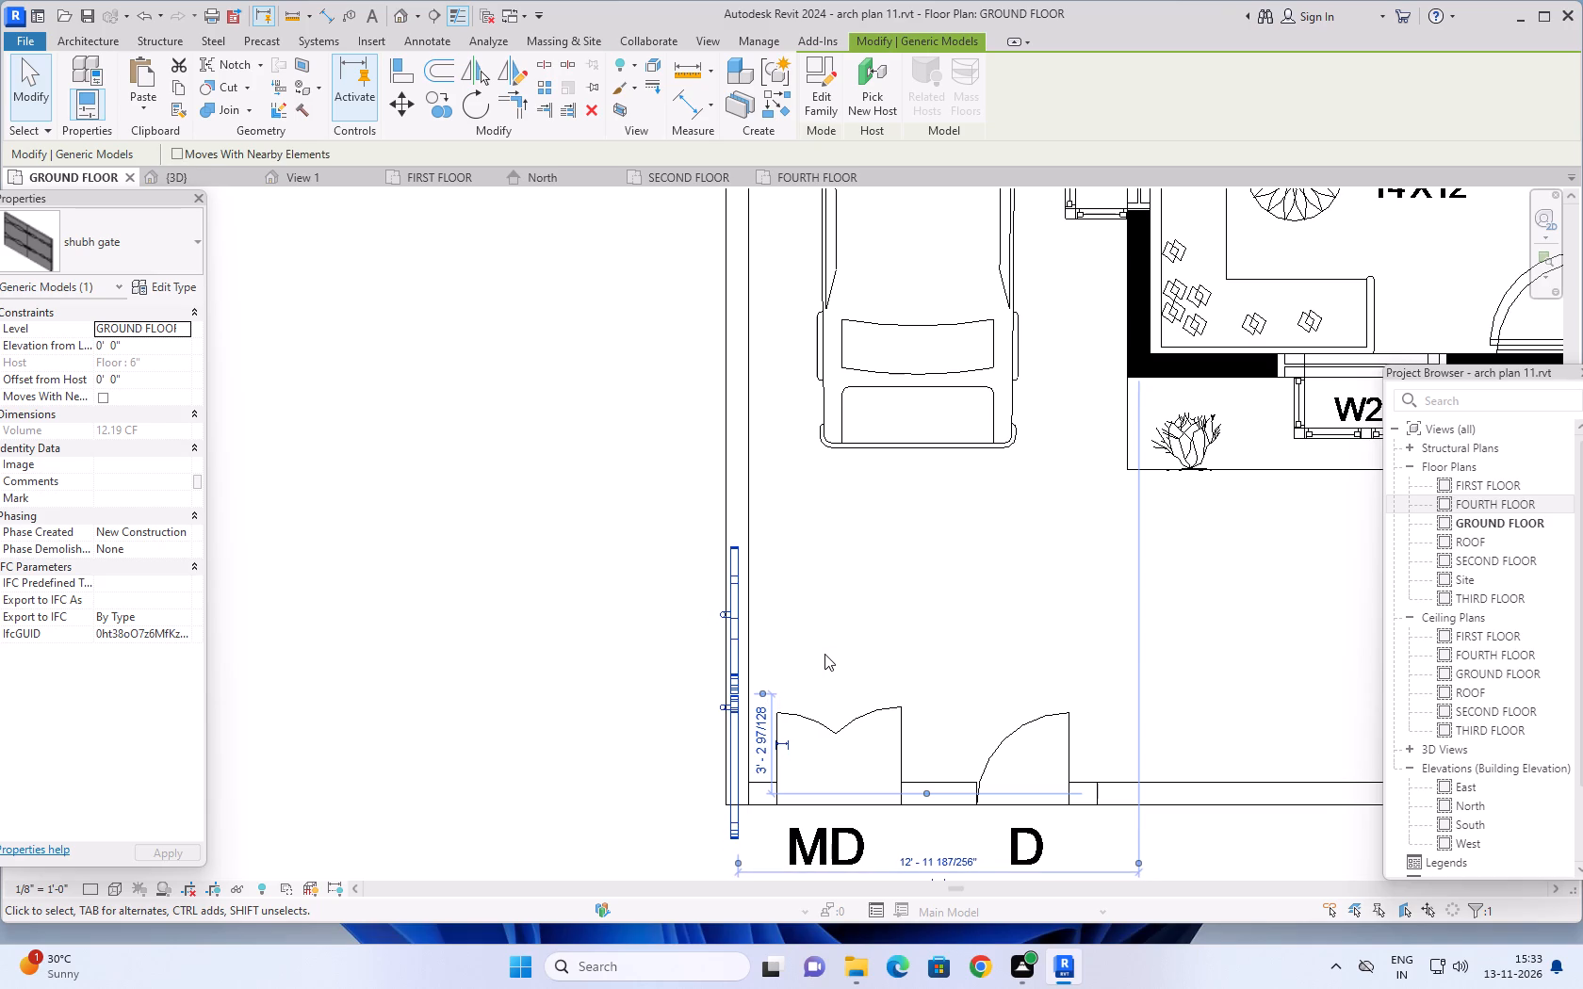
{"action": "key", "text": "Up"}
{"action": "key", "text": "Up"}
{"action": "key", "text": "Up"}
{"action": "key", "text": "Up"}
{"action": "key", "text": "Up"}
{"action": "key", "text": "Up"}
{"action": "key", "text": "Up"}
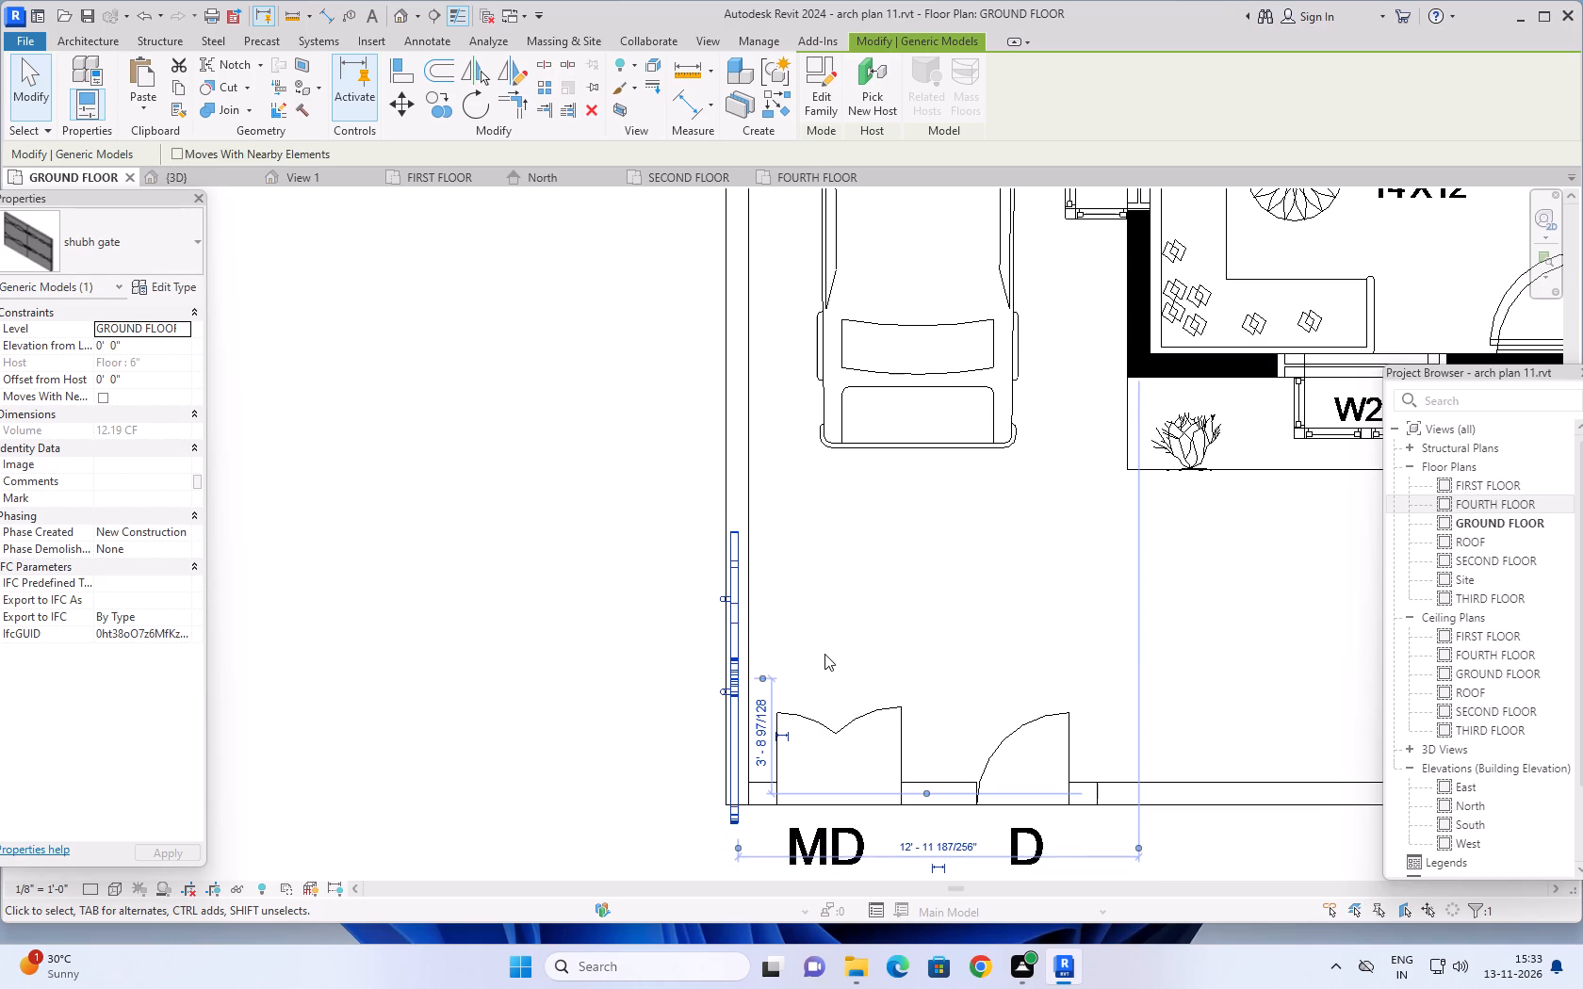
{"action": "key", "text": "Up"}
{"action": "key", "text": "Up"}
{"action": "key", "text": "Up"}
{"action": "key", "text": "Up"}
{"action": "key", "text": "Up"}
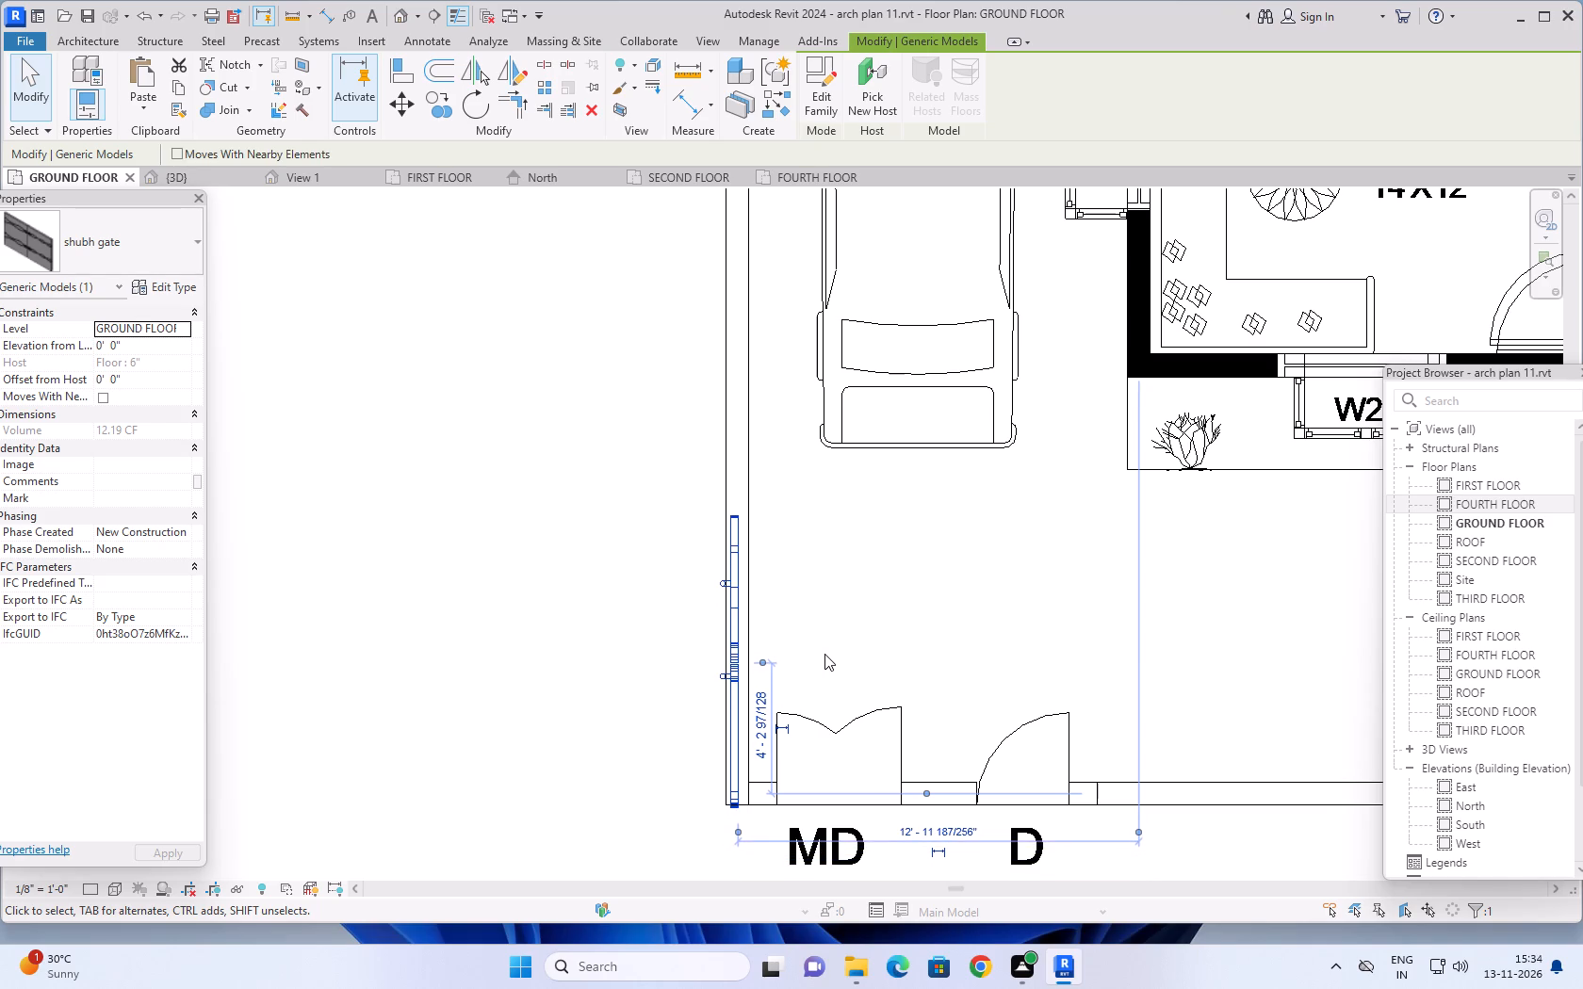
{"action": "key", "text": "Up"}
{"action": "key", "text": "Up"}
{"action": "key", "text": "Up"}
{"action": "key", "text": "Up"}
{"action": "key", "text": "Up"}
{"action": "key", "text": "Up"}
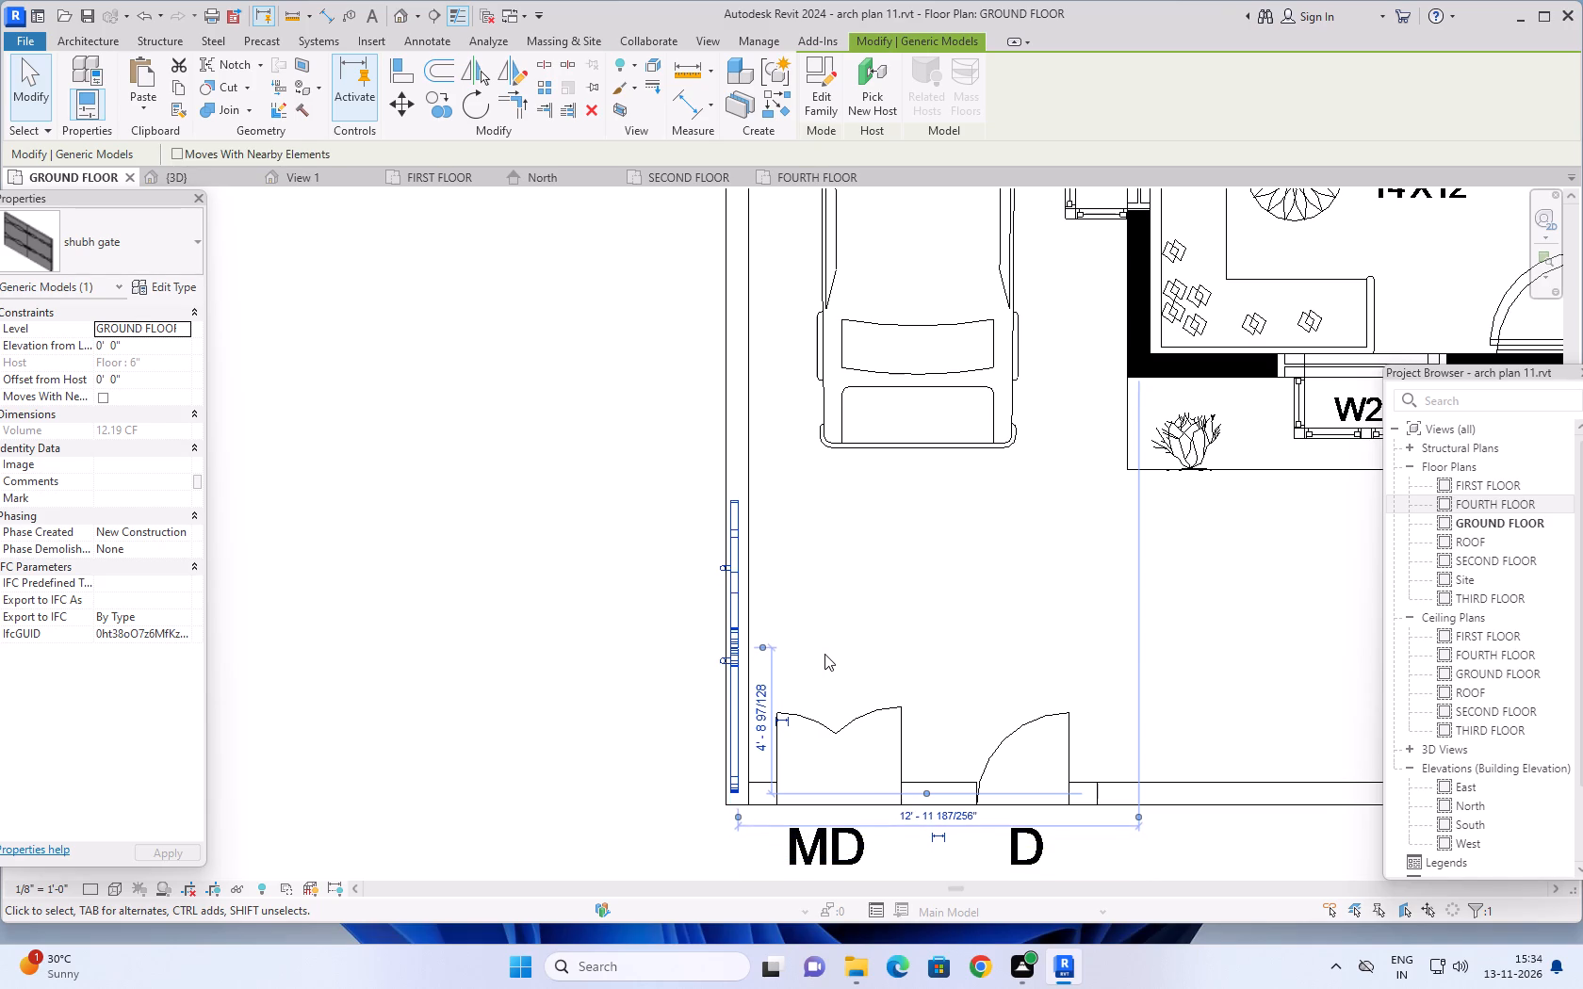
{"action": "key", "text": "Up"}
{"action": "key", "text": "Up"}
{"action": "key", "text": "Up"}
{"action": "key", "text": "Up"}
{"action": "key", "text": "Up"}
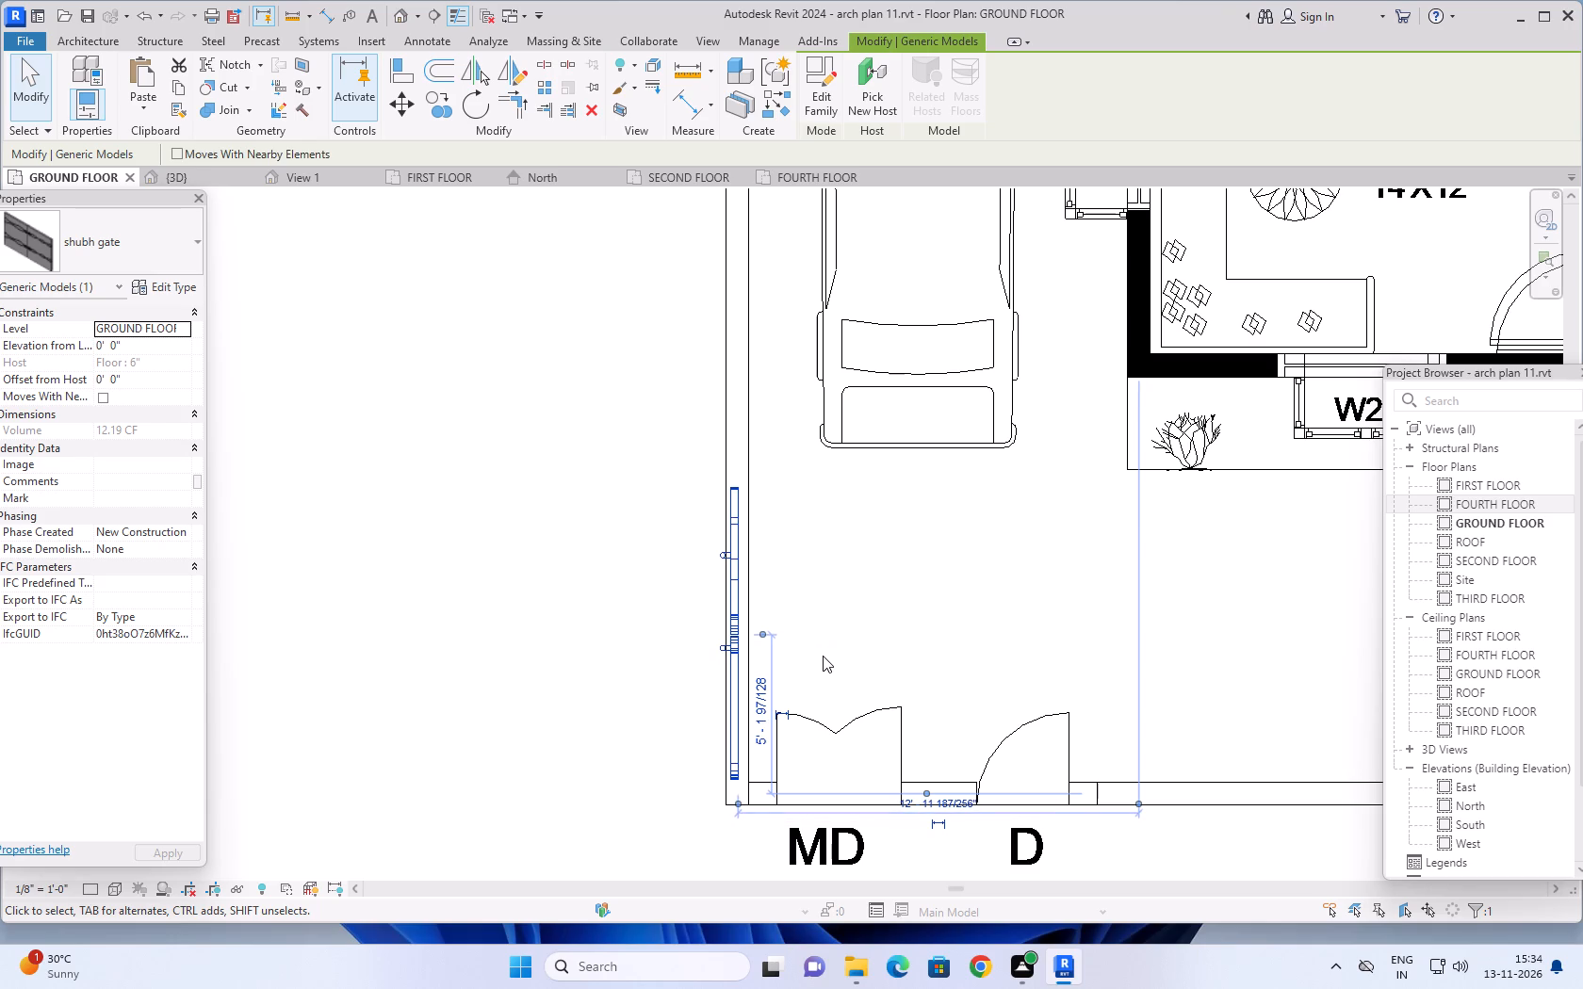
{"action": "key", "text": "Up"}
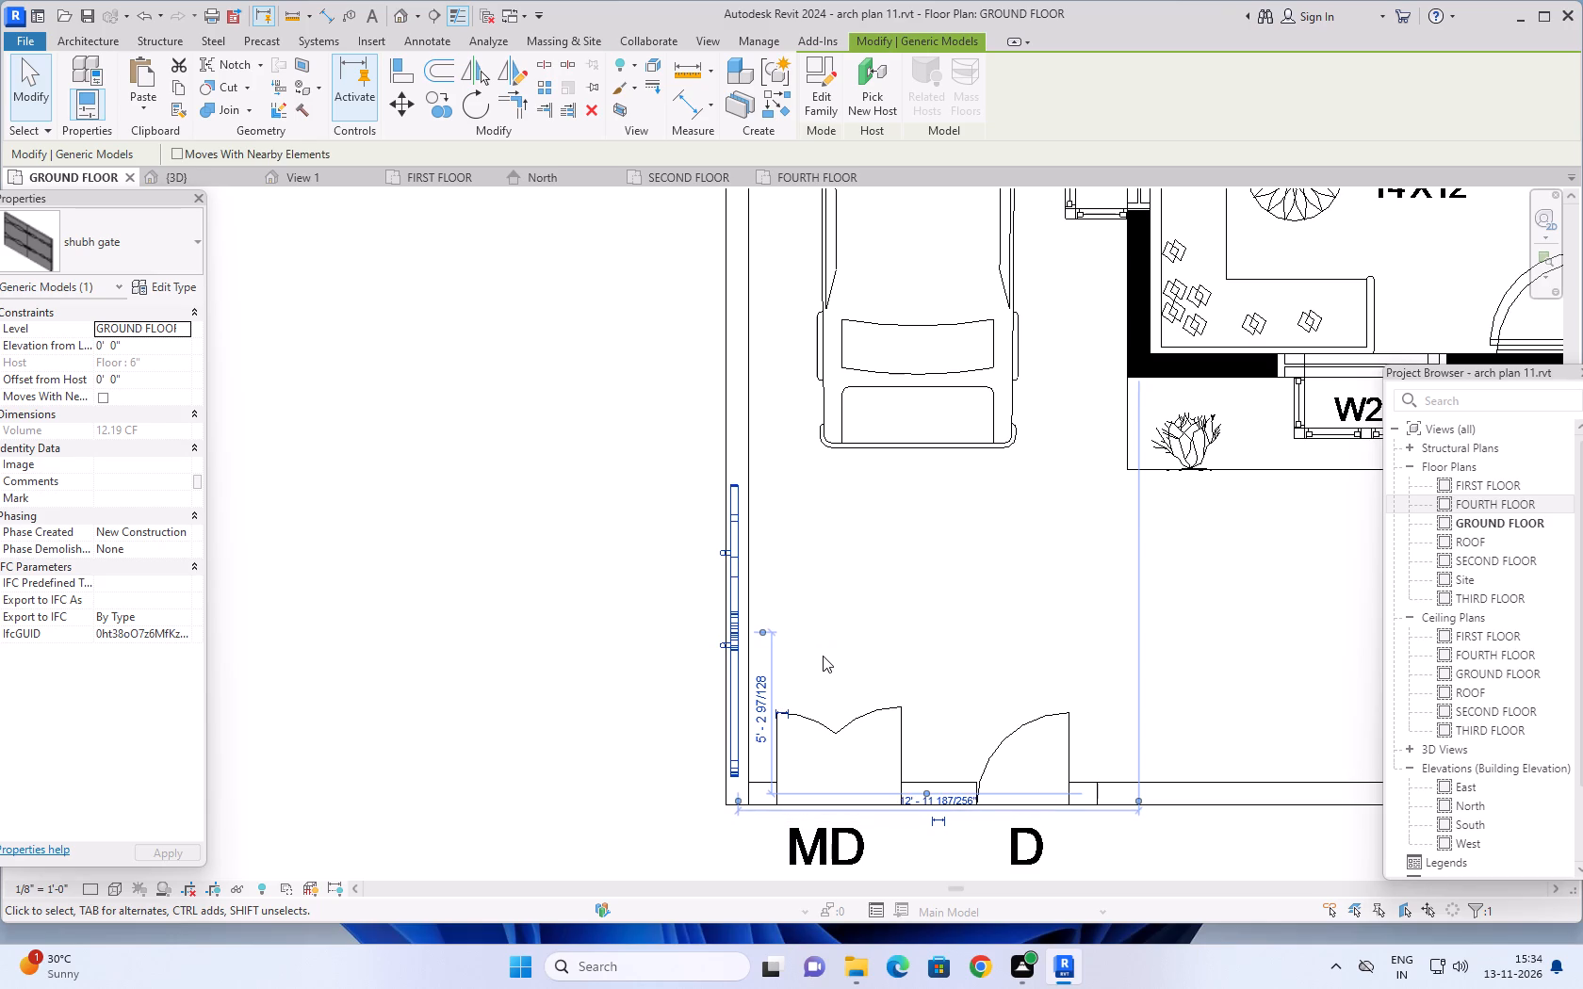
{"action": "key", "text": "Escape"}
{"action": "key", "text": "Escape"}
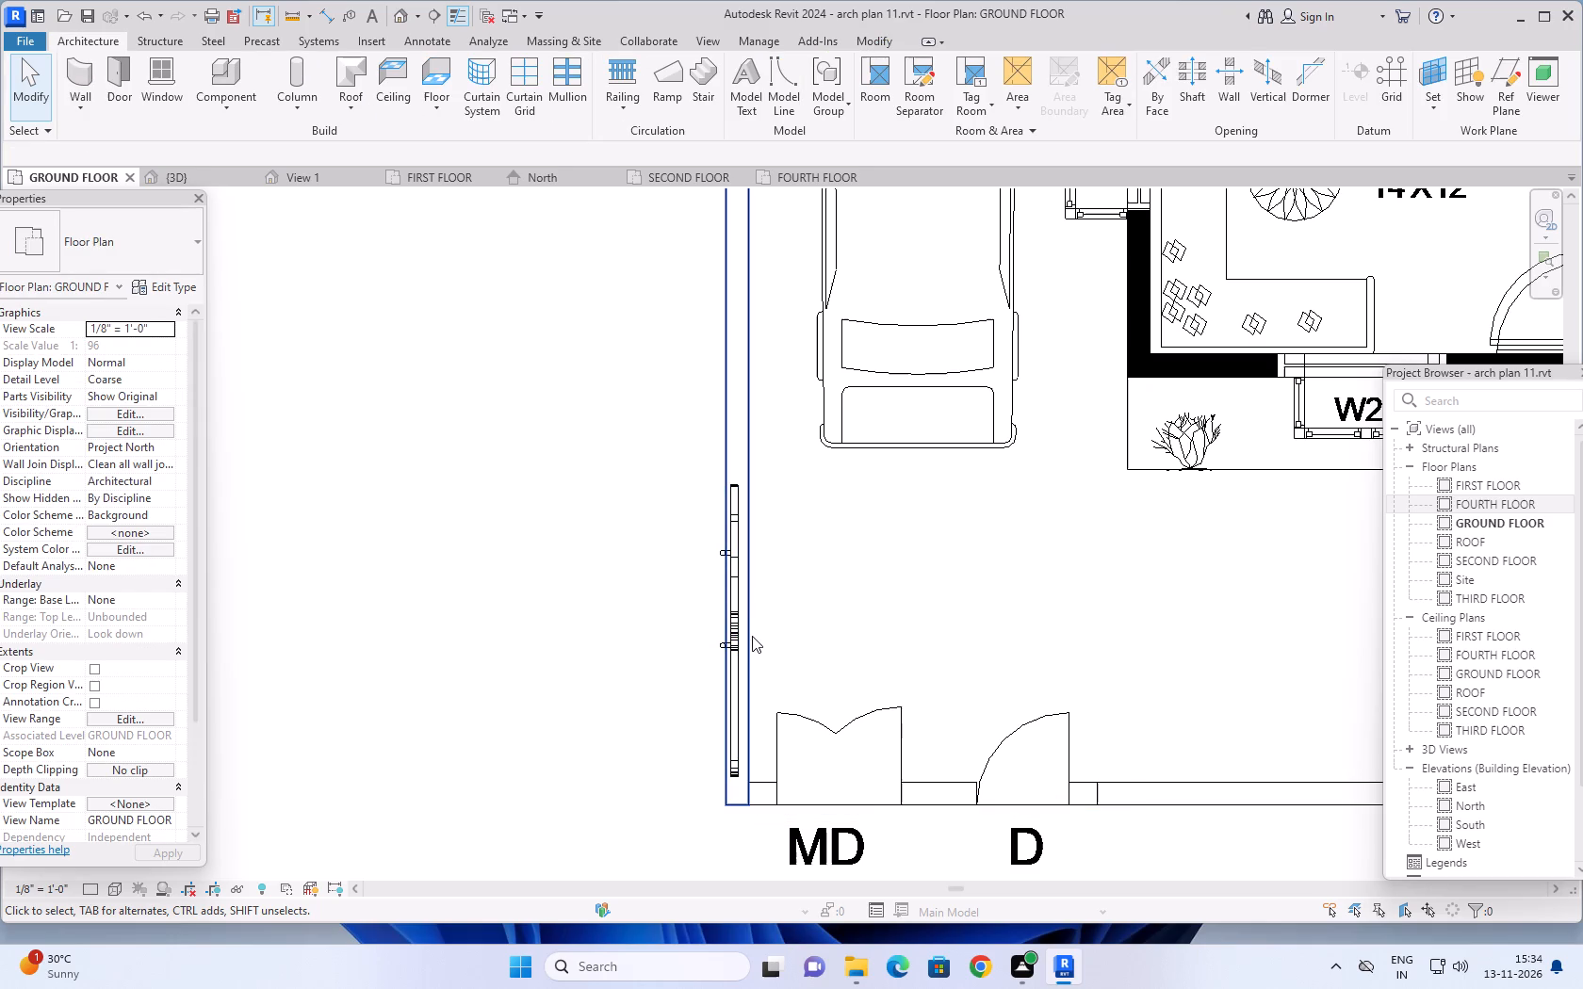
Shorten the side boundary wall past the gate, ending it about 11'-3" from the front boundary wall.
{"action": "left_click", "coordinate": [750, 635]}
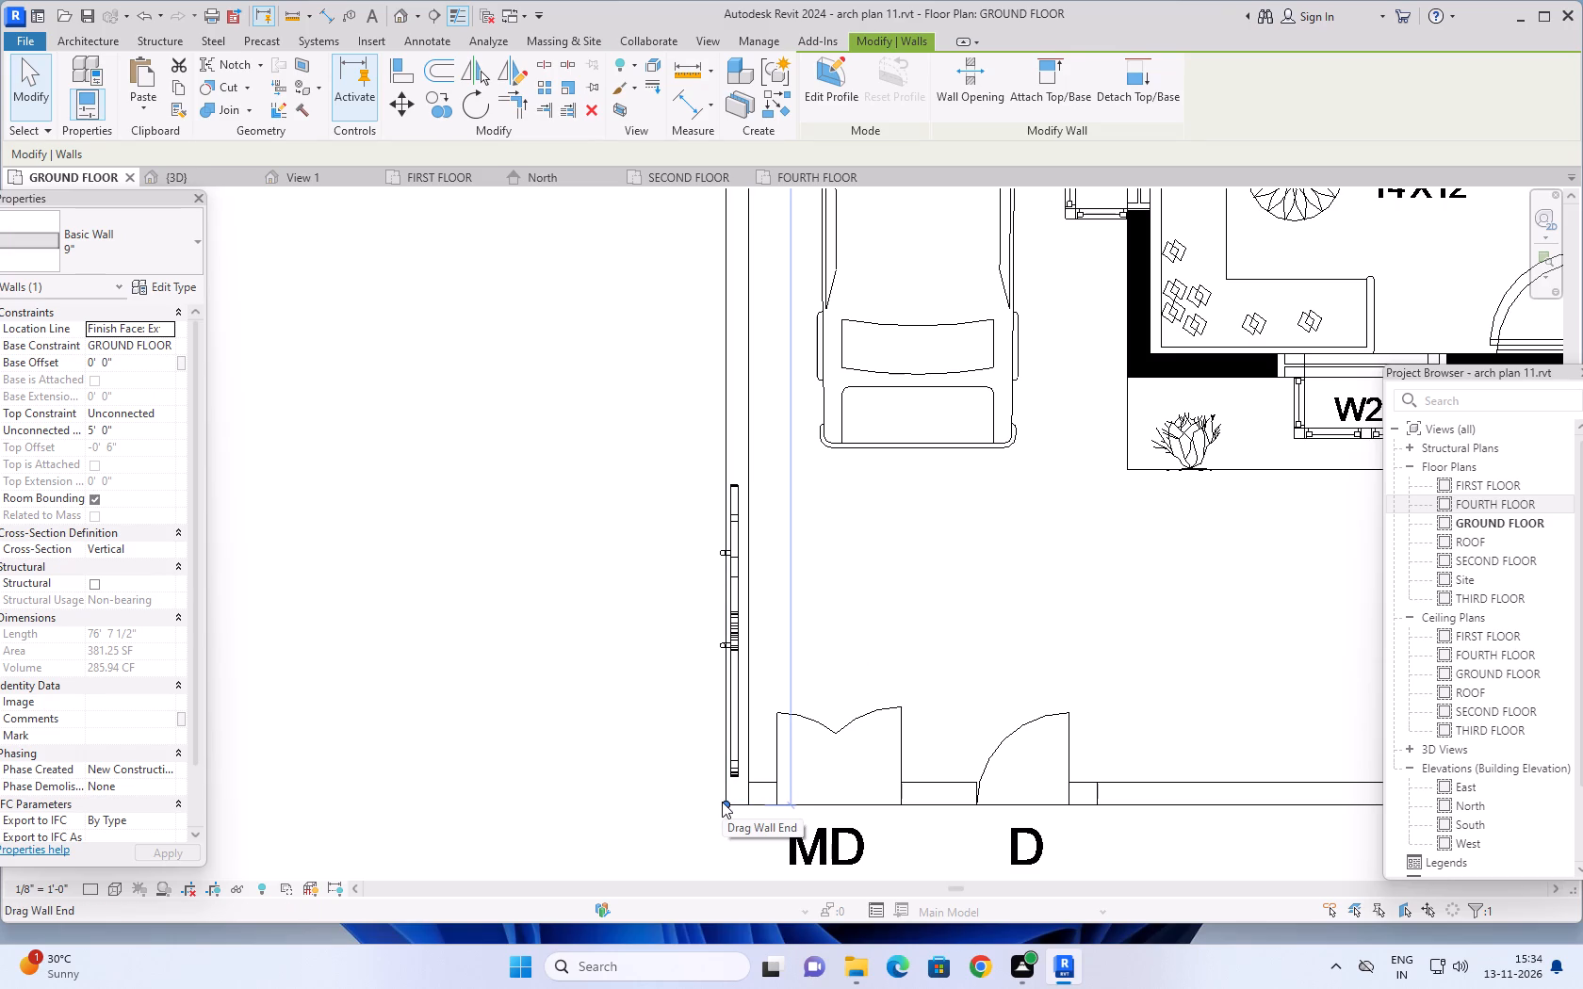
{"action": "left_click_drag", "start_coordinate": [724, 802], "coordinate": [738, 647]}
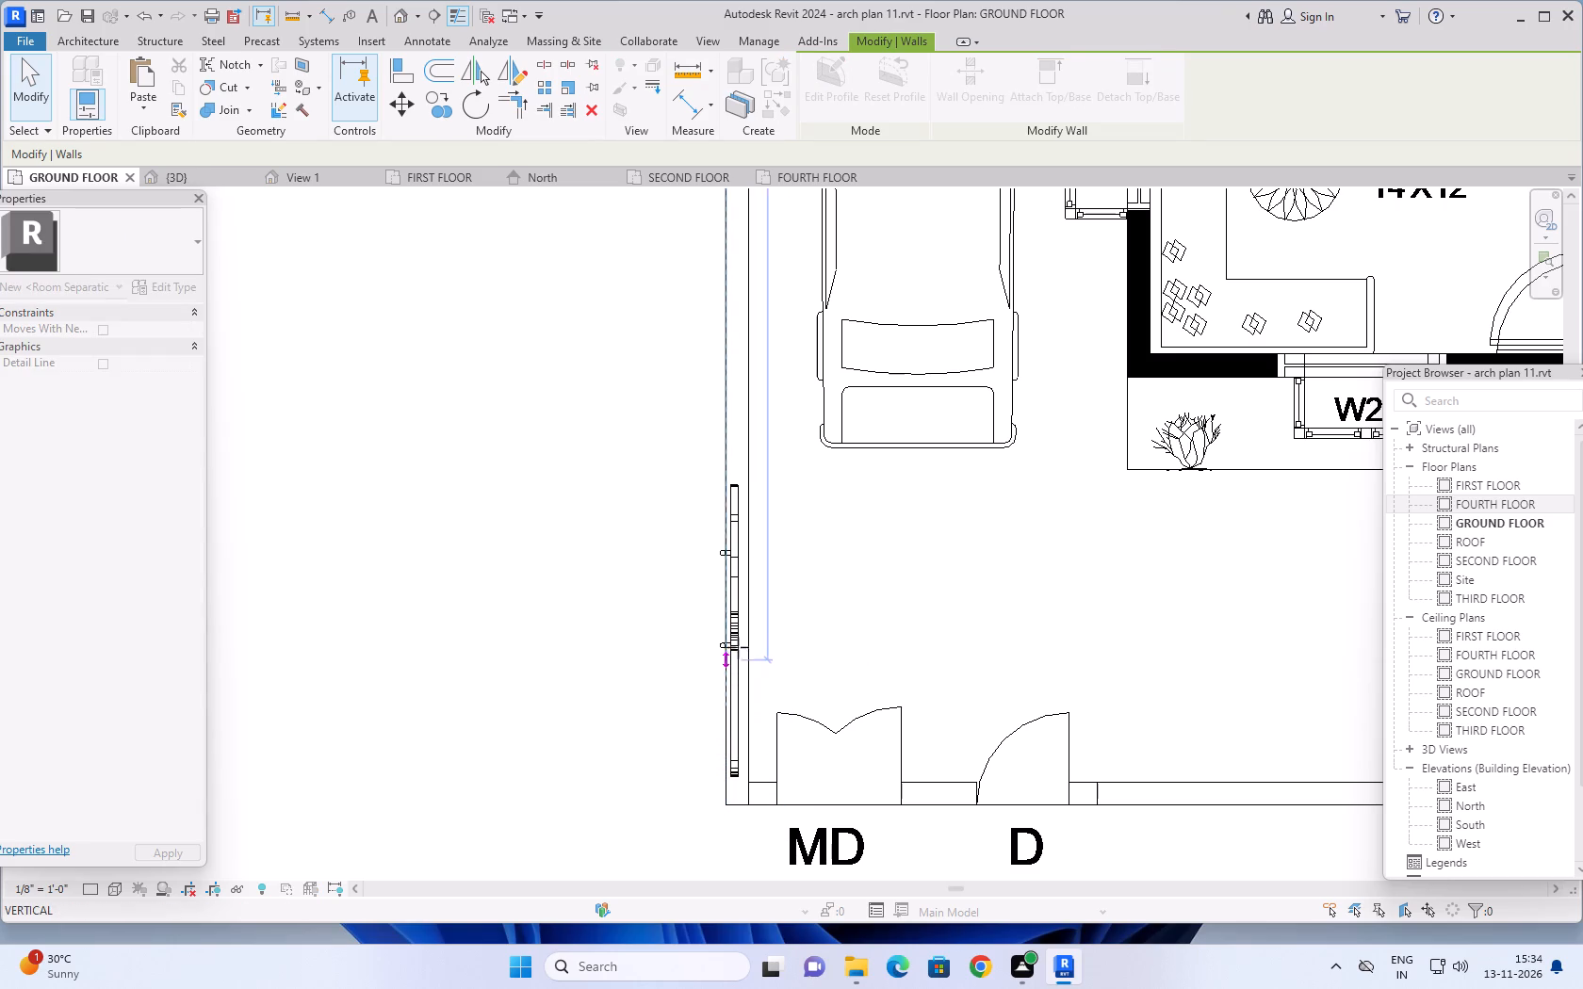
{"action": "left_click_drag", "start_coordinate": [738, 647], "coordinate": [742, 447]}
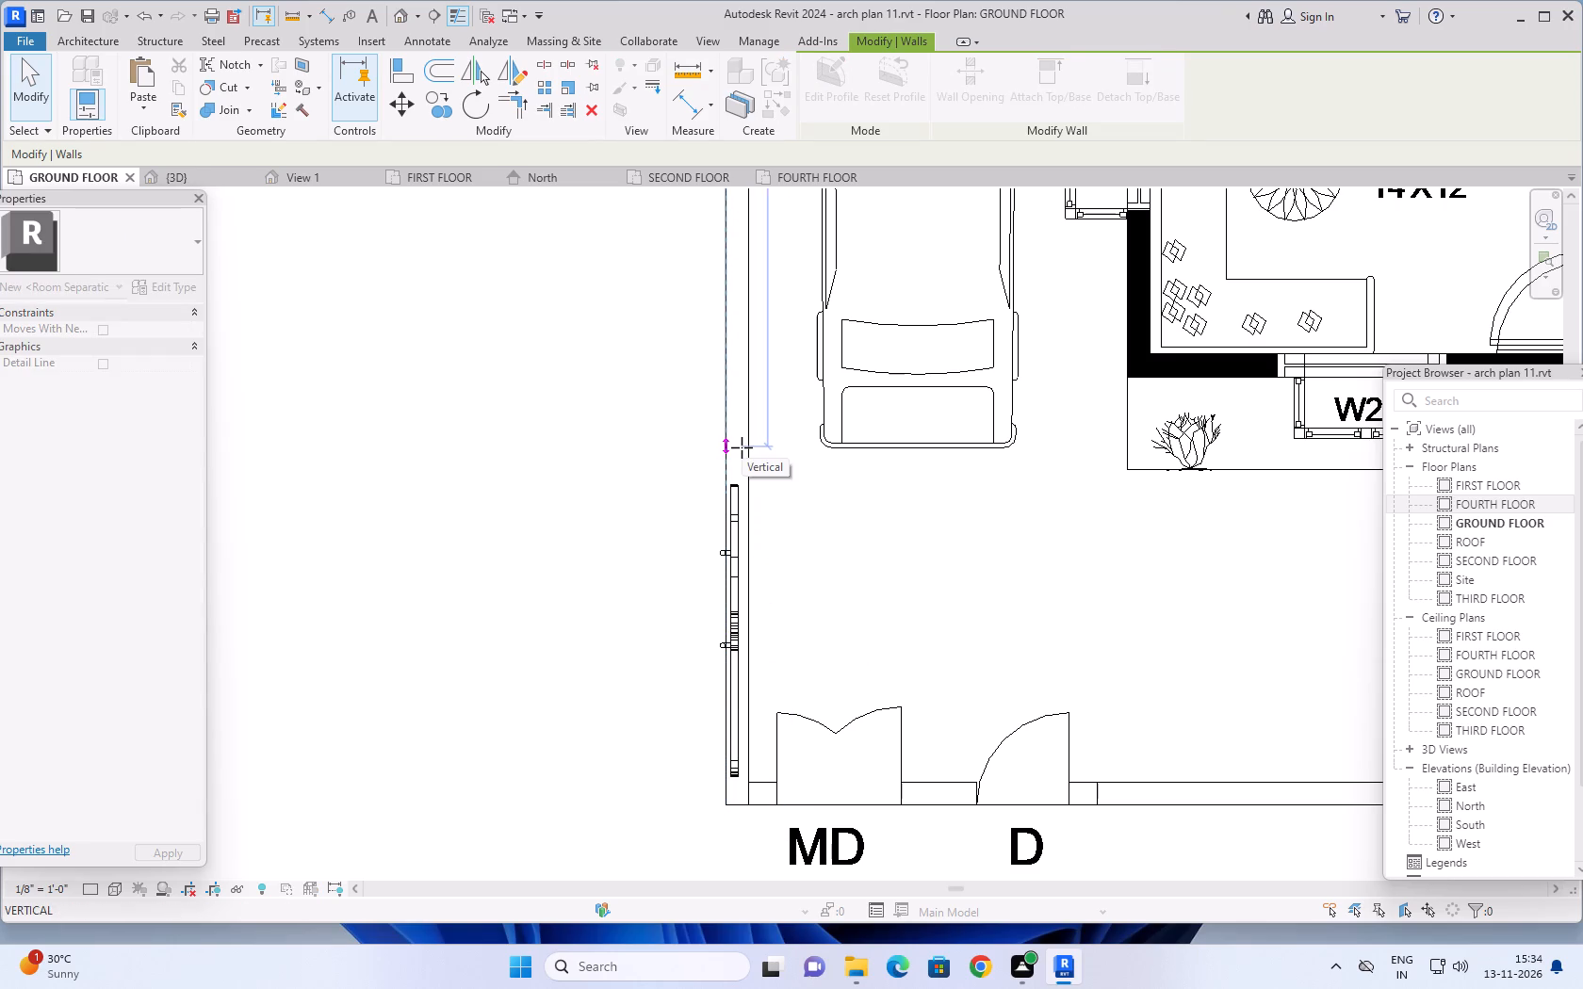
{"action": "left_click_drag", "start_coordinate": [742, 447], "coordinate": [741, 456]}
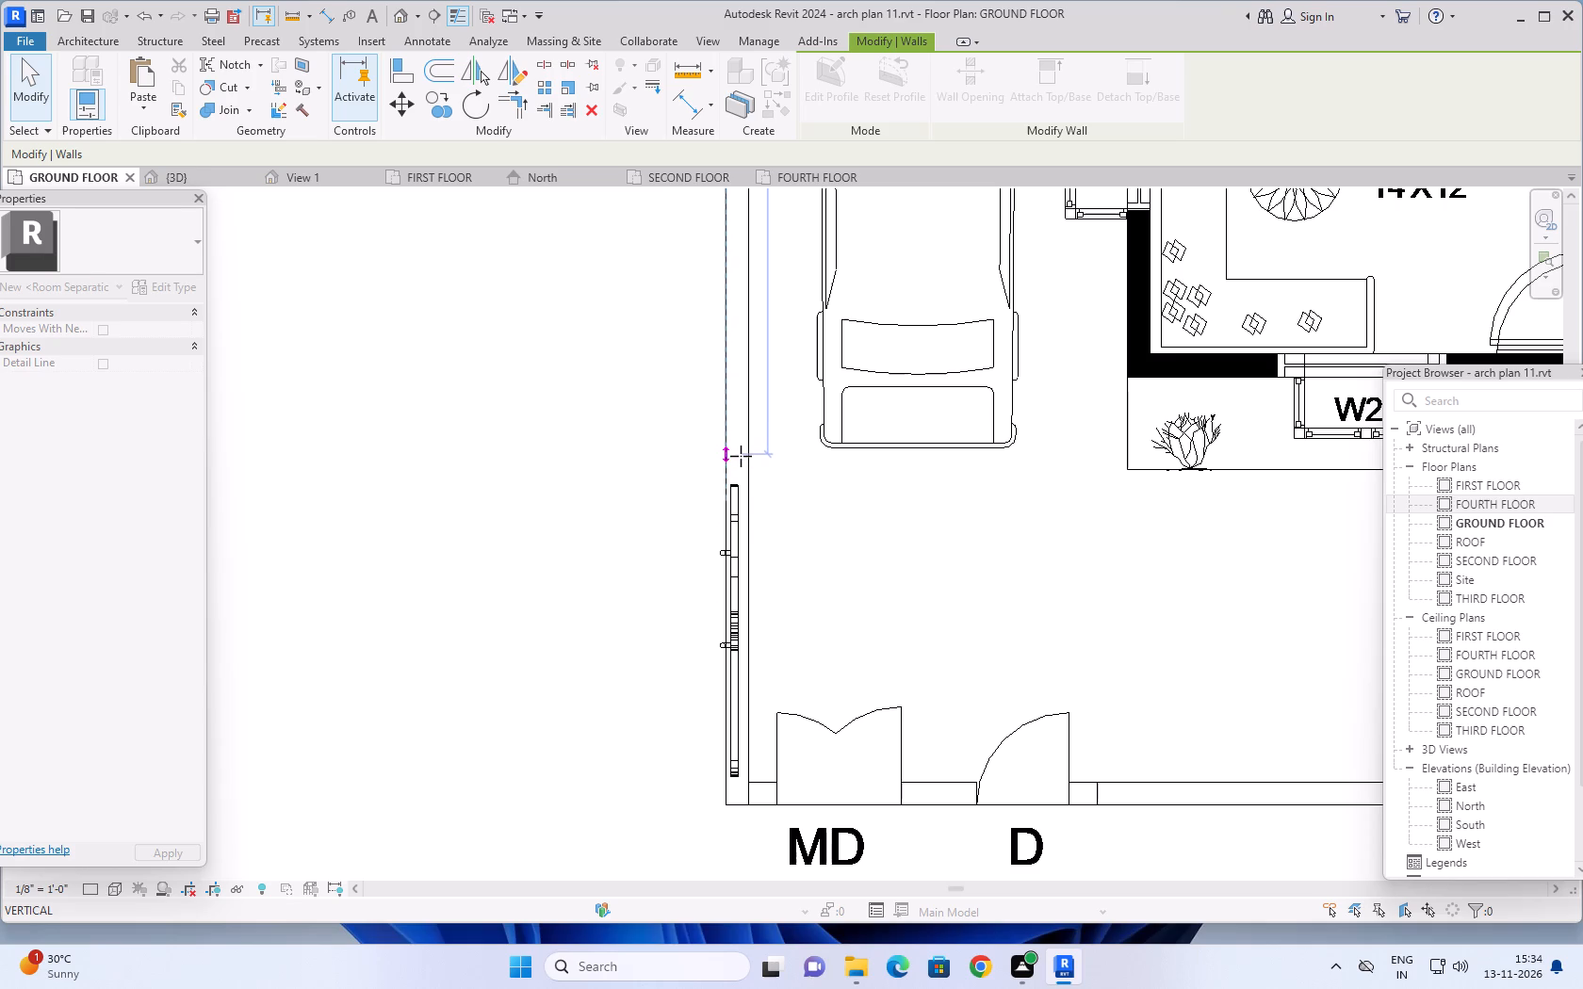
{"action": "left_click_drag", "start_coordinate": [741, 456], "coordinate": [741, 446]}
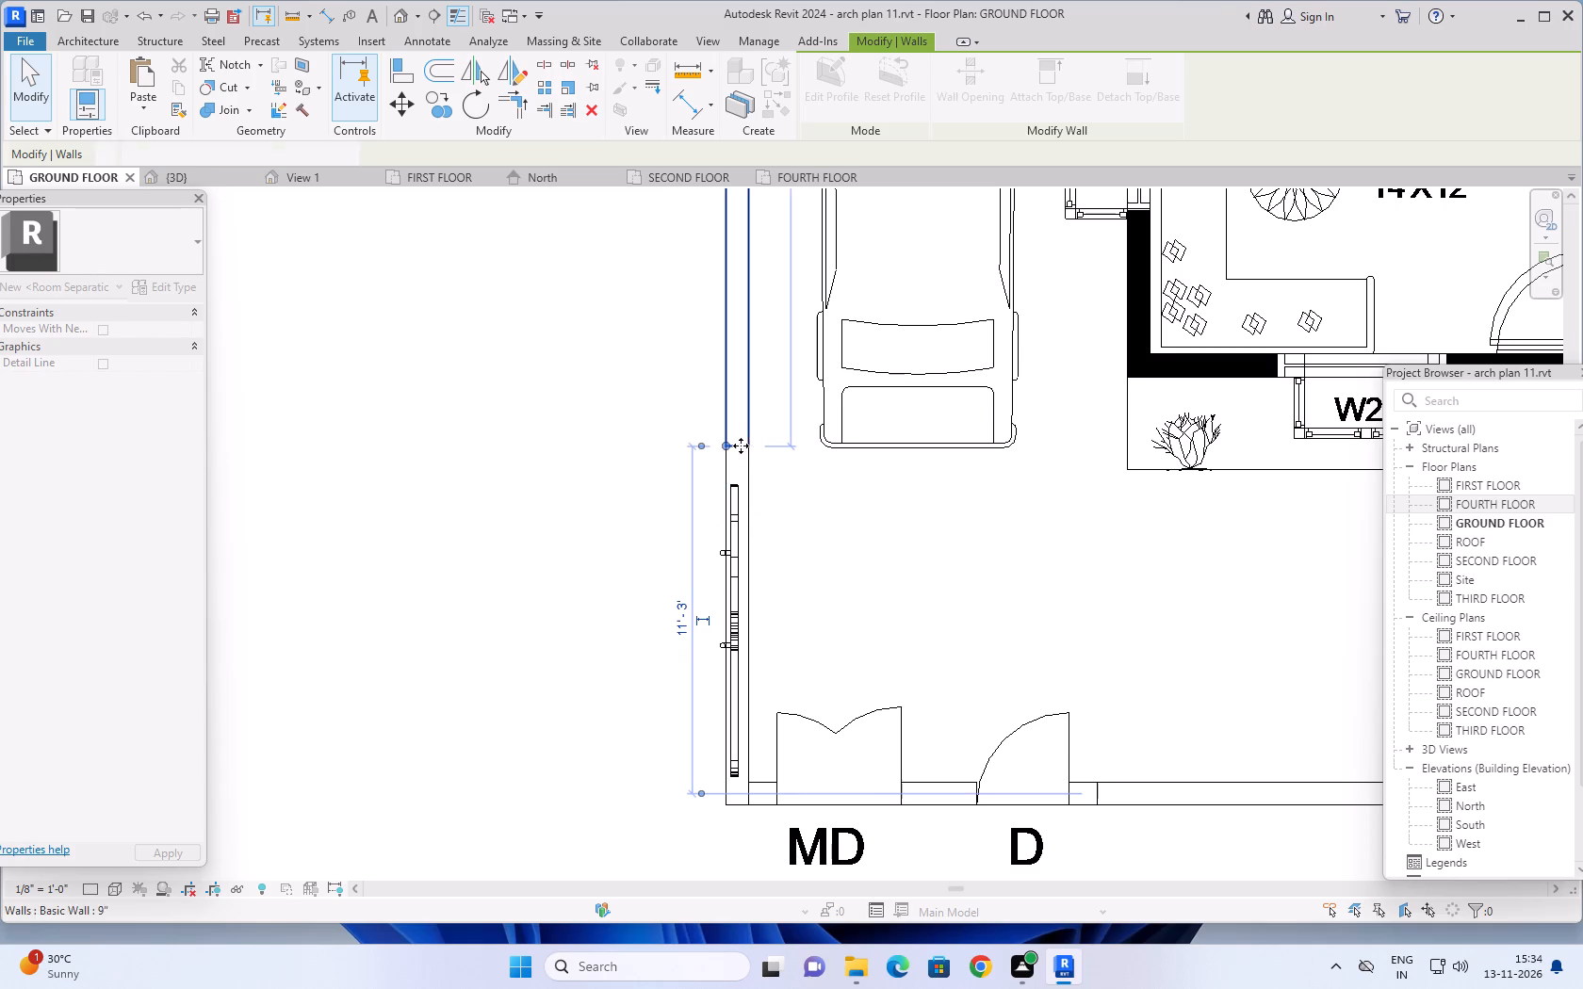
{"action": "key", "text": "Escape"}
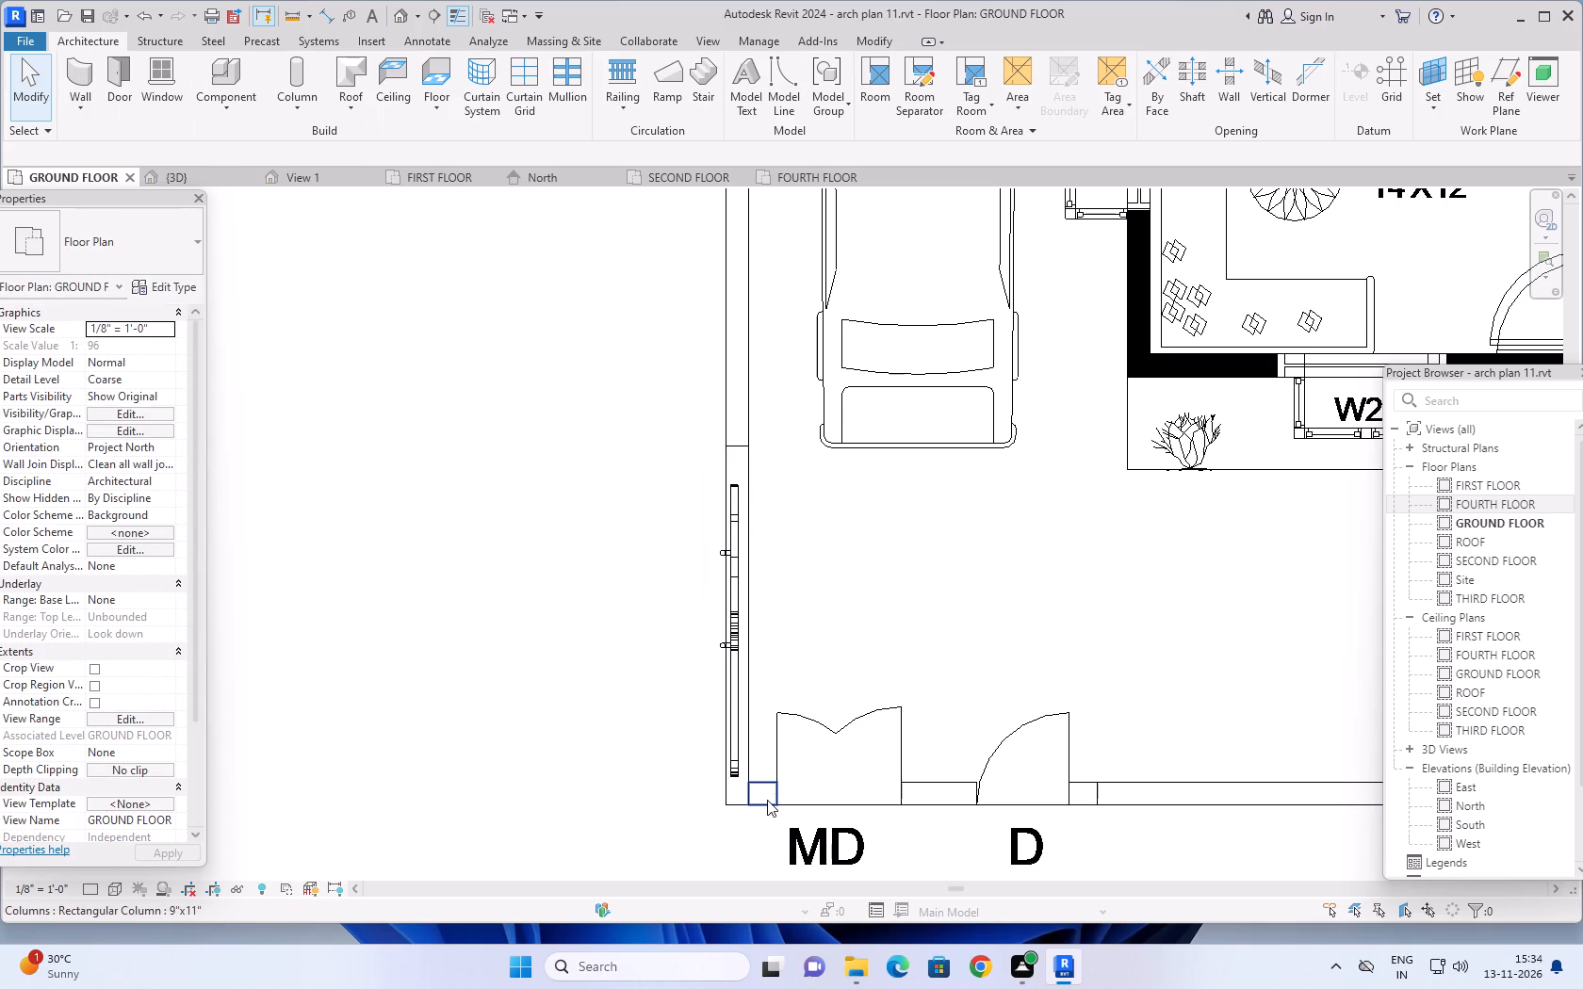
Shift the 9"x11" rectangular column beside the MD opening about 9" to the outer corner of the front and side boundaries.
{"action": "left_click", "coordinate": [767, 800]}
{"action": "key", "text": "Left"}
{"action": "key", "text": "Left"}
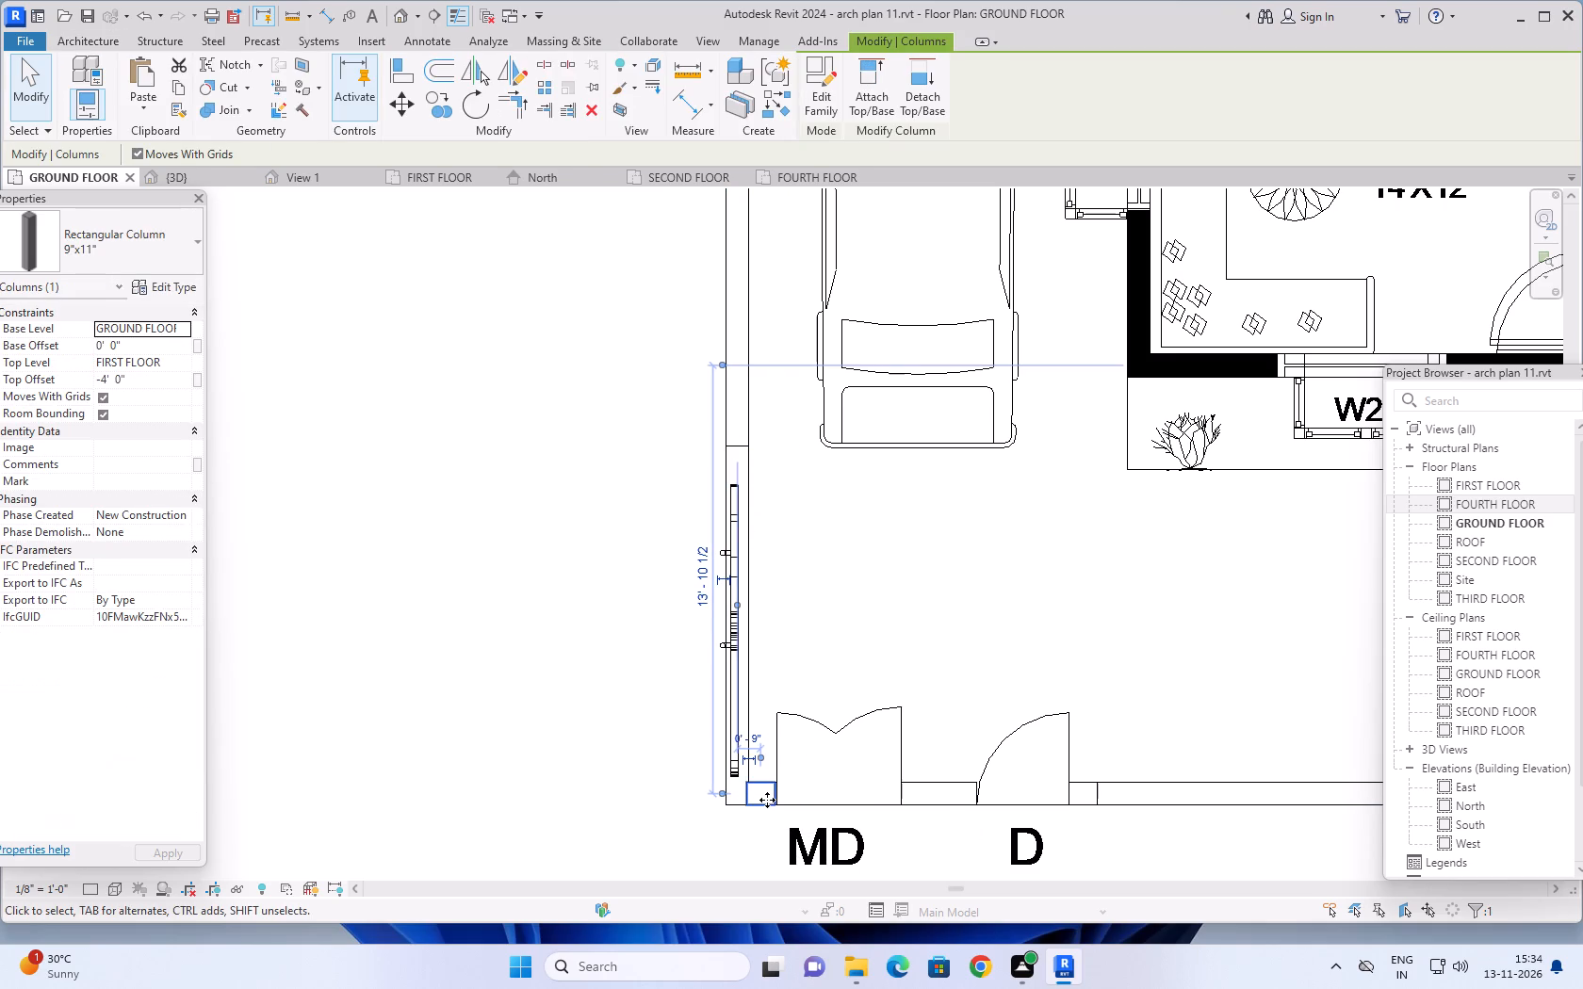
{"action": "key", "text": "Left"}
{"action": "key", "text": "Left"}
{"action": "key", "text": "Left"}
{"action": "key", "text": "Left"}
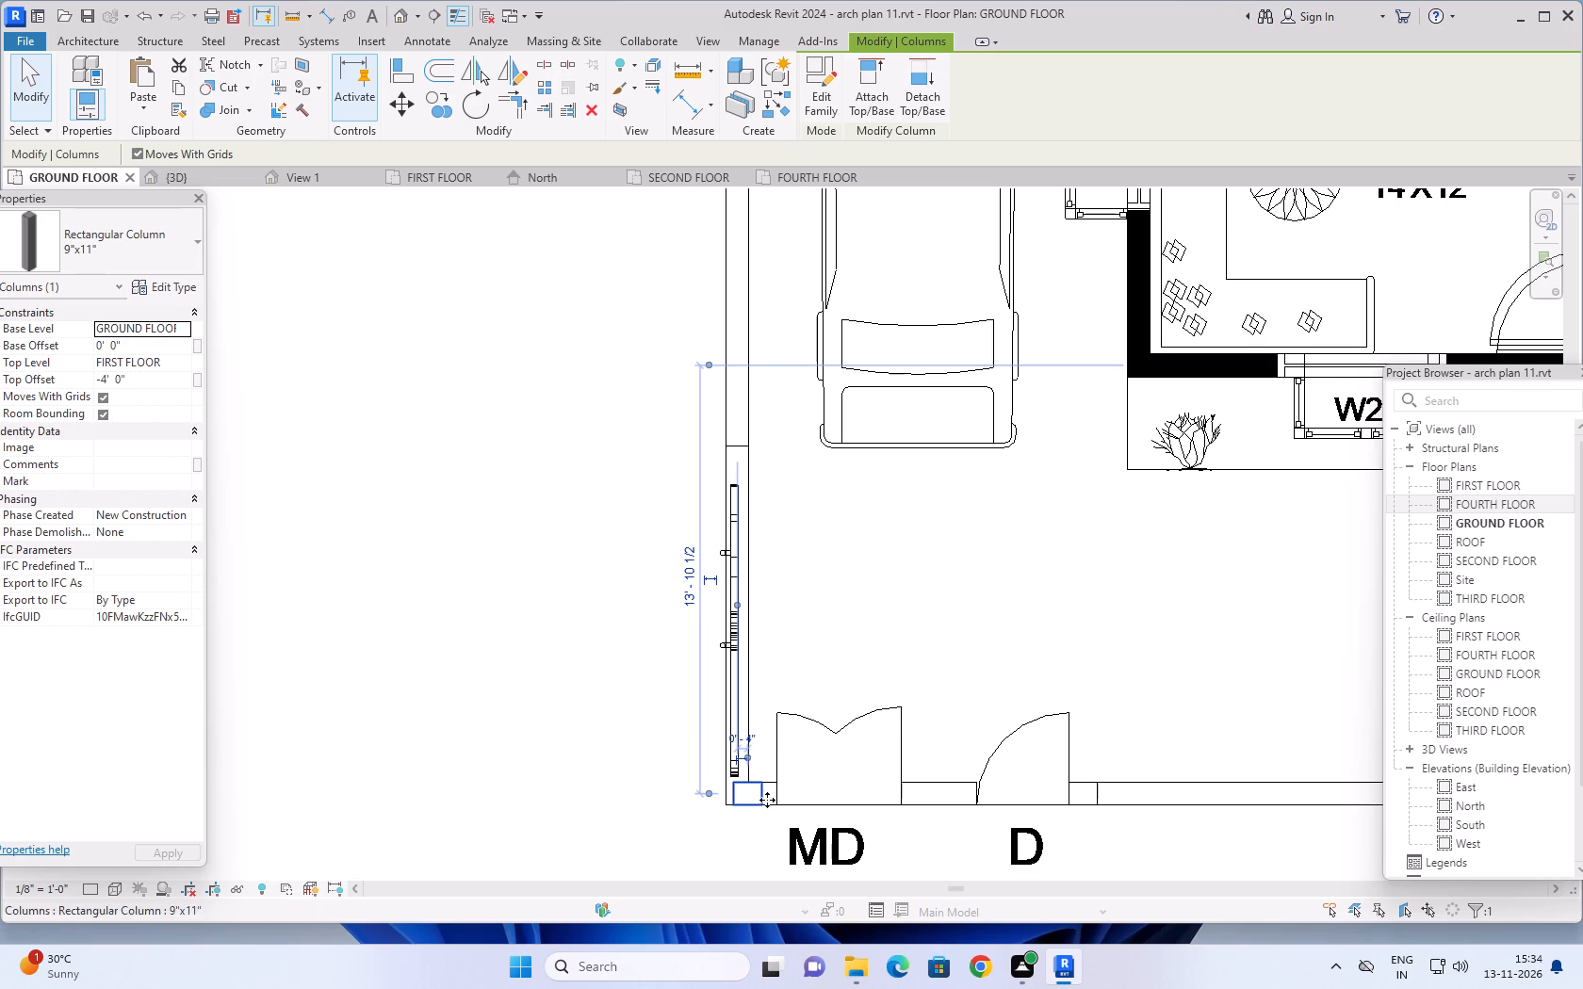
{"action": "key", "text": "Left"}
{"action": "key", "text": "Left"}
{"action": "key", "text": "Left"}
{"action": "scroll", "coordinate": [767, 800], "scroll_direction": "up", "scroll_amount": 5}
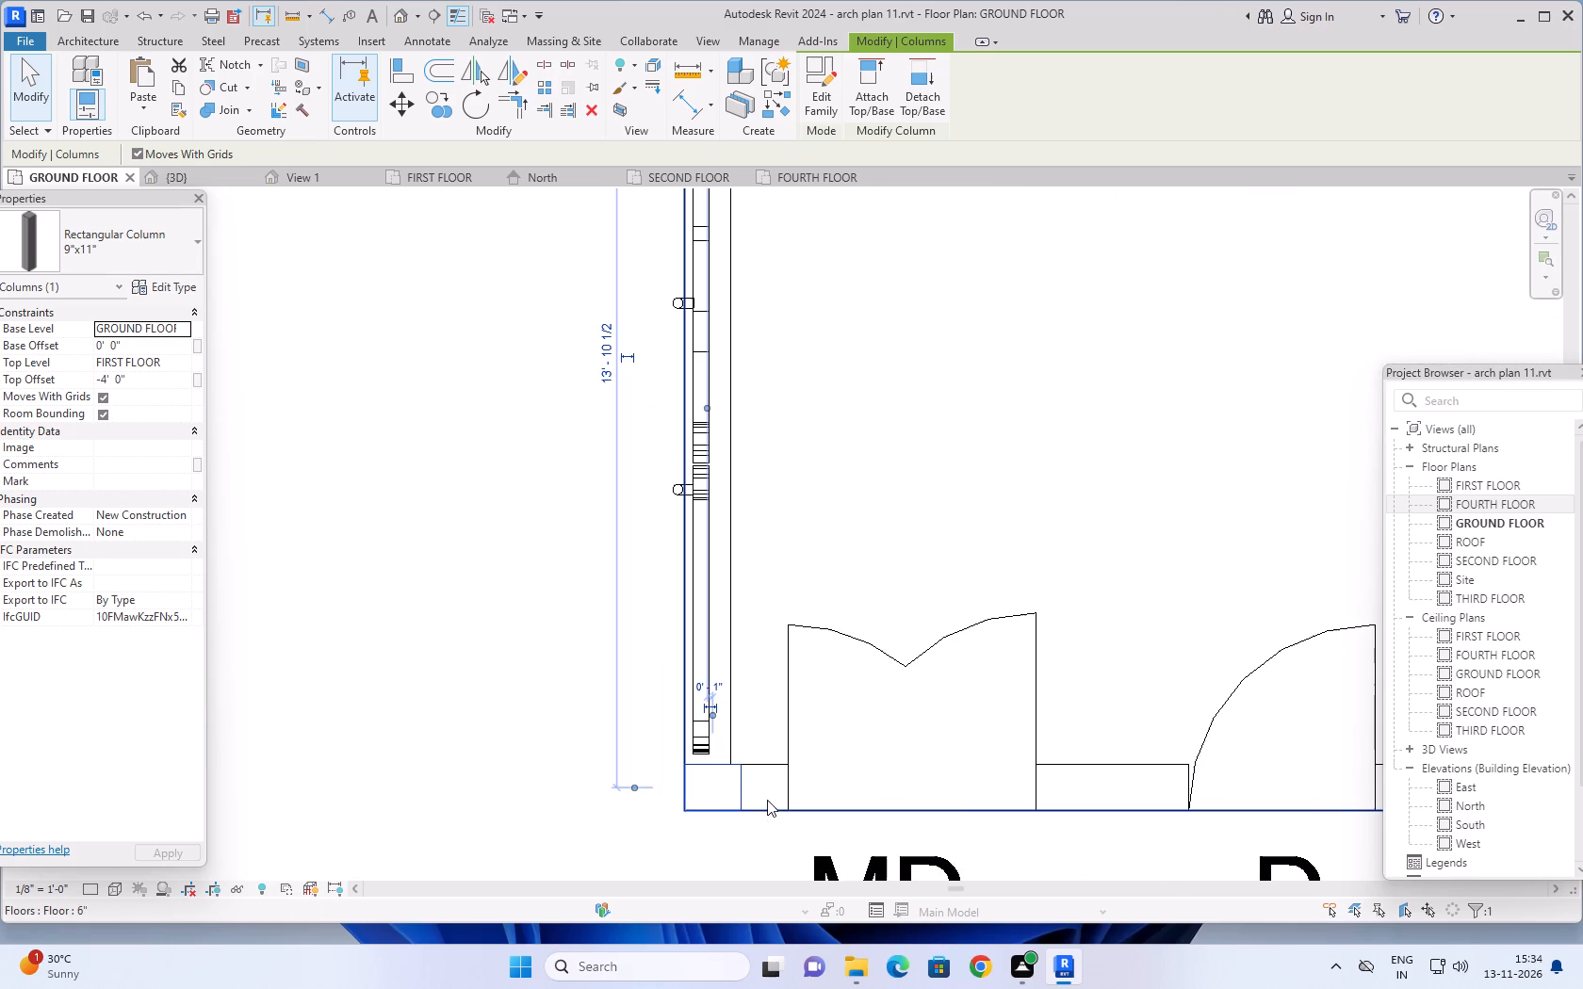
{"action": "scroll", "coordinate": [690, 767], "scroll_direction": "up", "scroll_amount": 4}
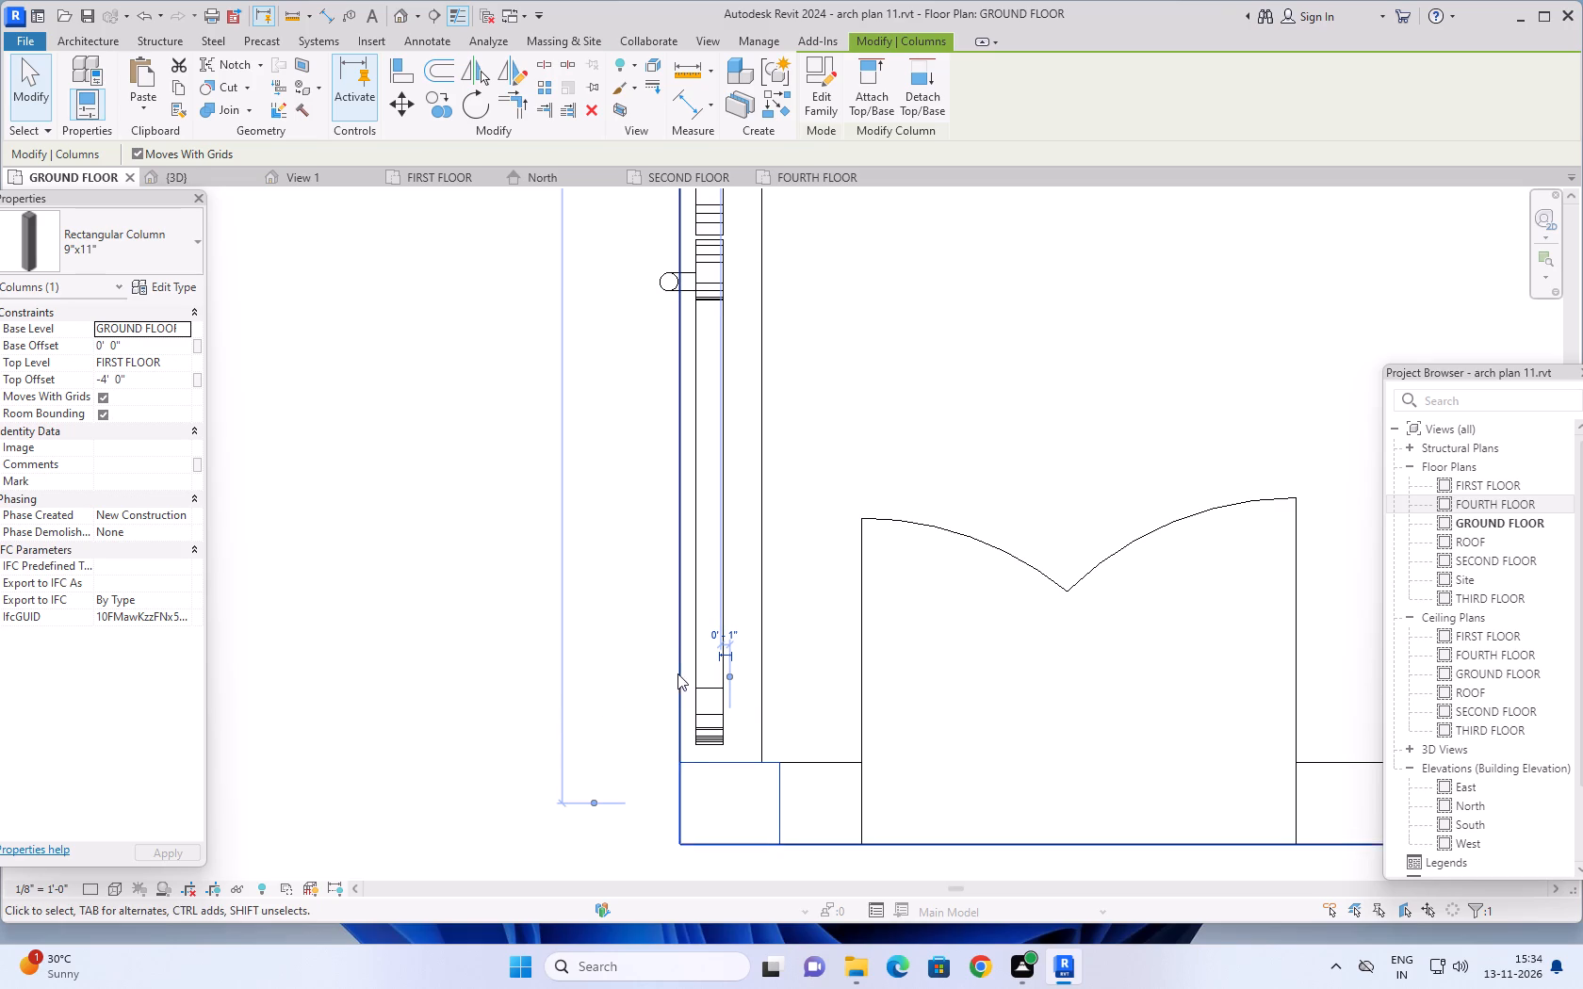
{"action": "scroll", "coordinate": [692, 715], "scroll_direction": "down", "scroll_amount": 3}
{"action": "scroll", "coordinate": [796, 731], "scroll_direction": "down", "scroll_amount": 3}
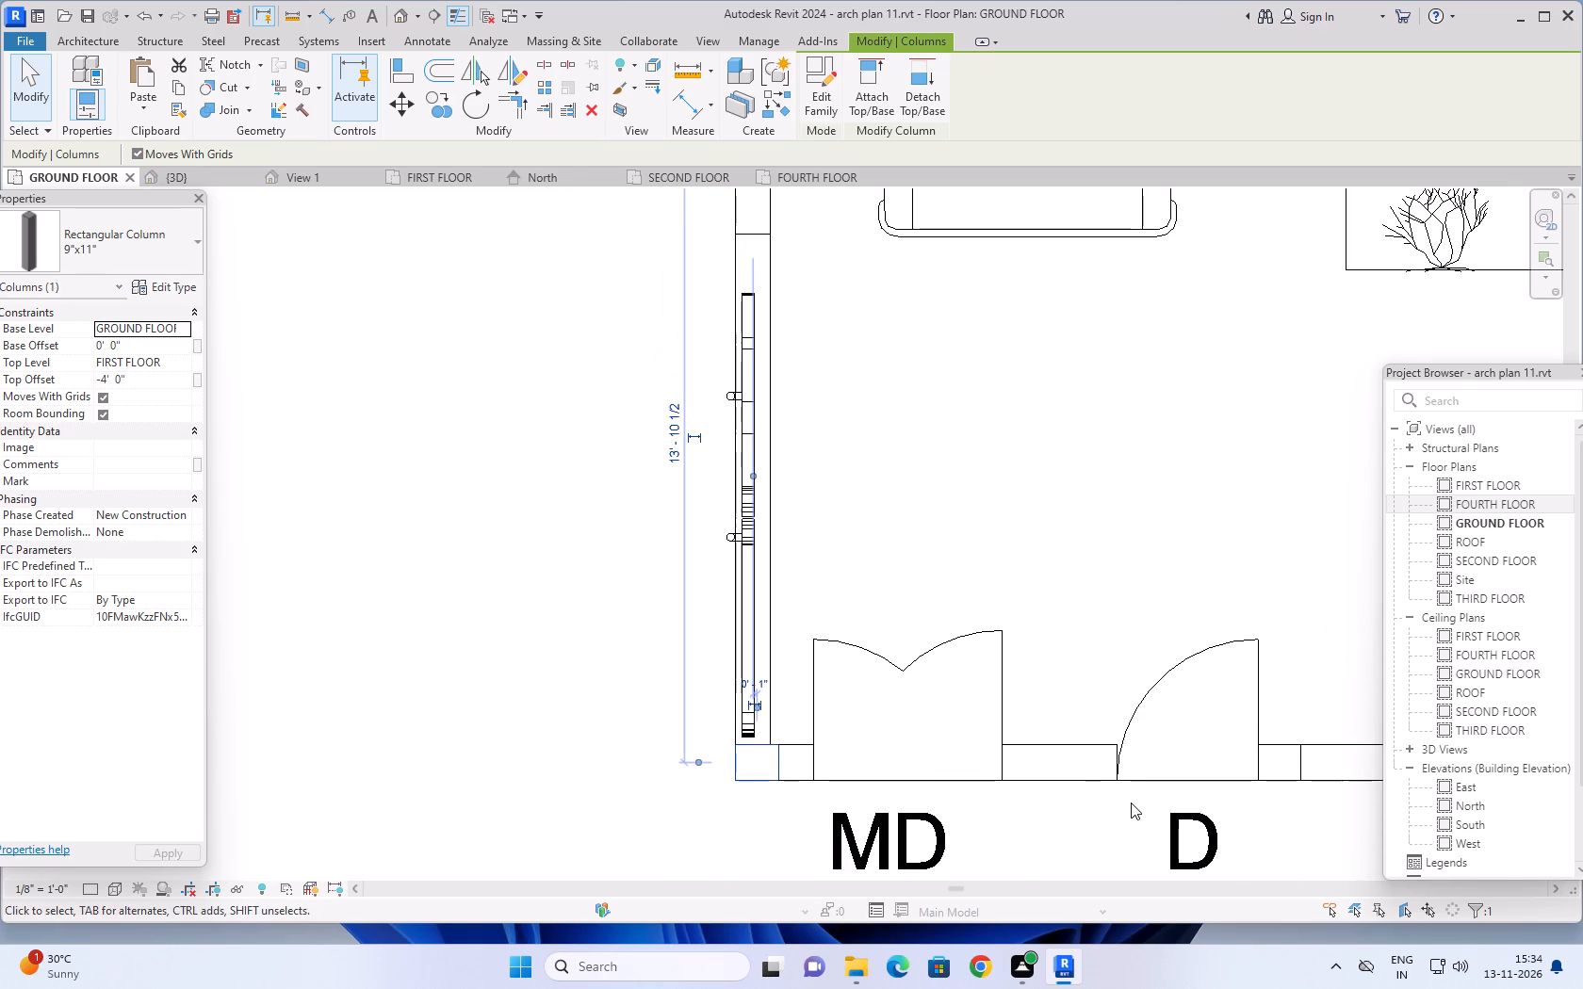
{"action": "scroll", "coordinate": [1134, 803], "scroll_direction": "down", "scroll_amount": 1}
{"action": "key", "text": "Escape"}
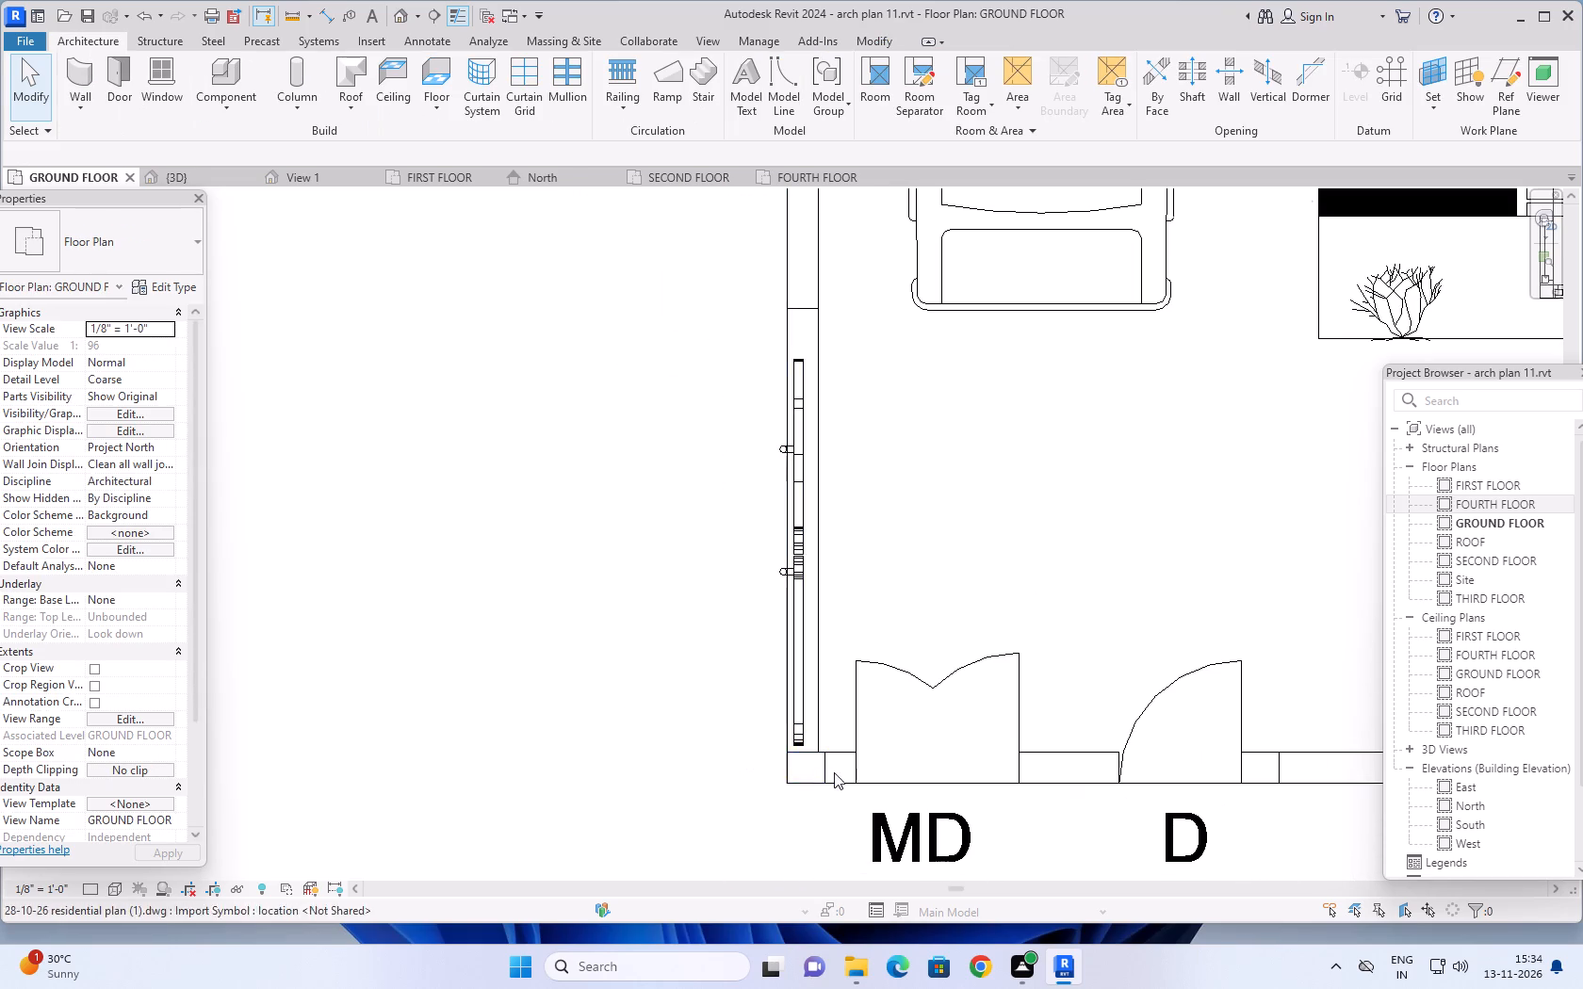
{"action": "key", "text": "Escape"}
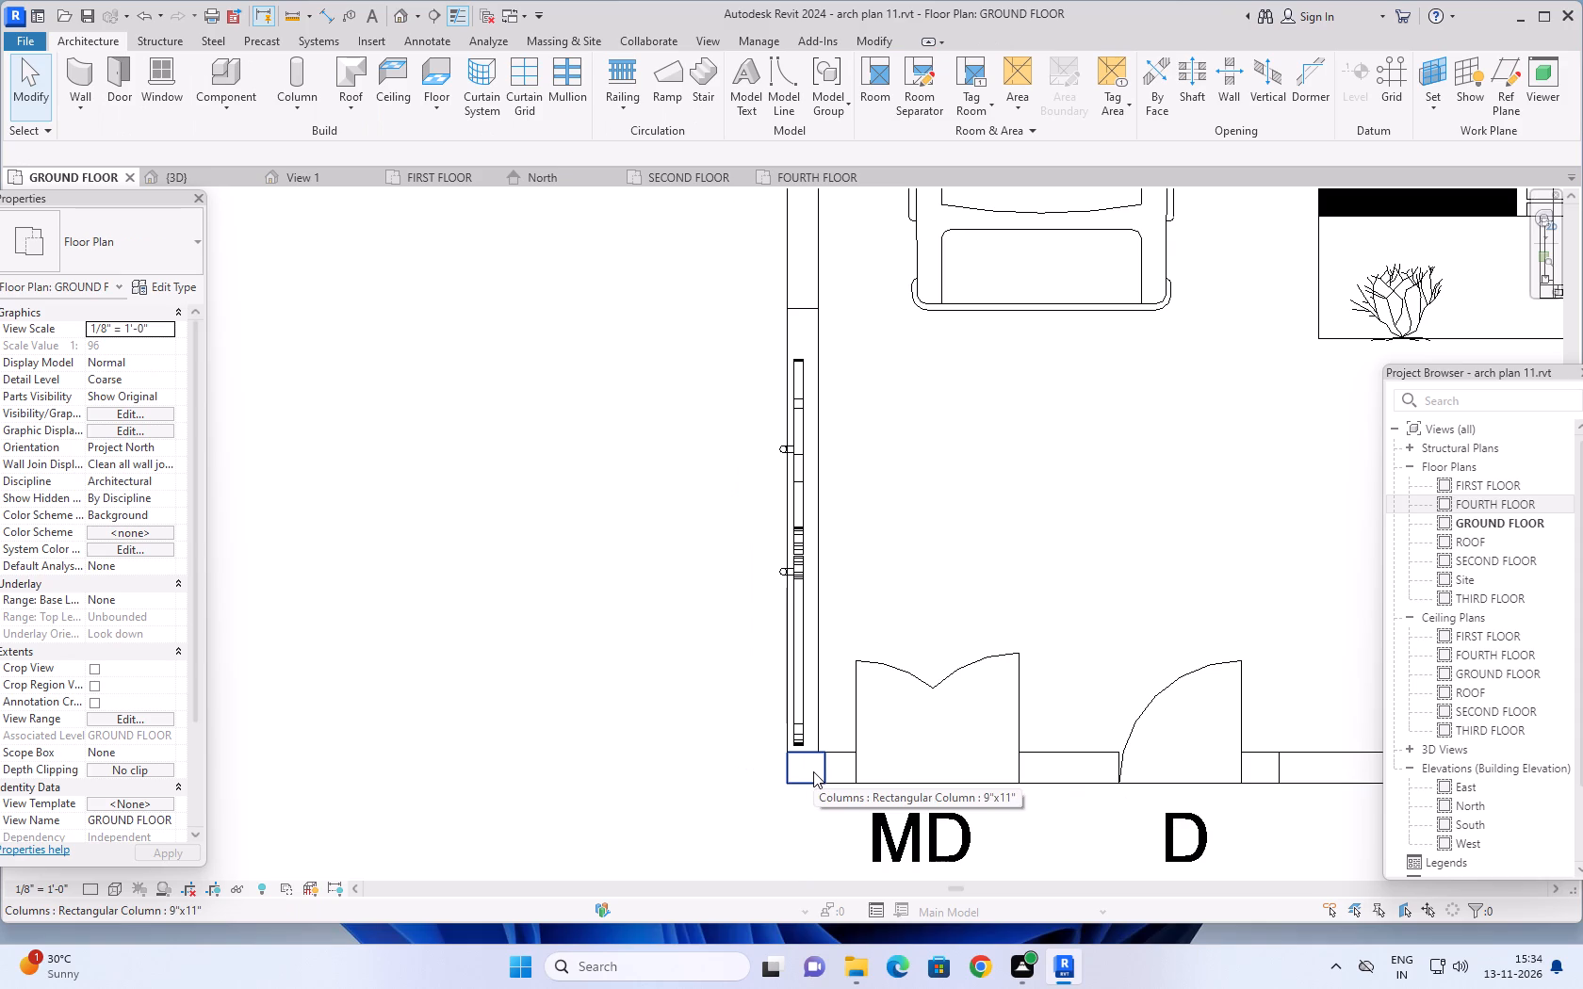
{"action": "left_click", "coordinate": [813, 771]}
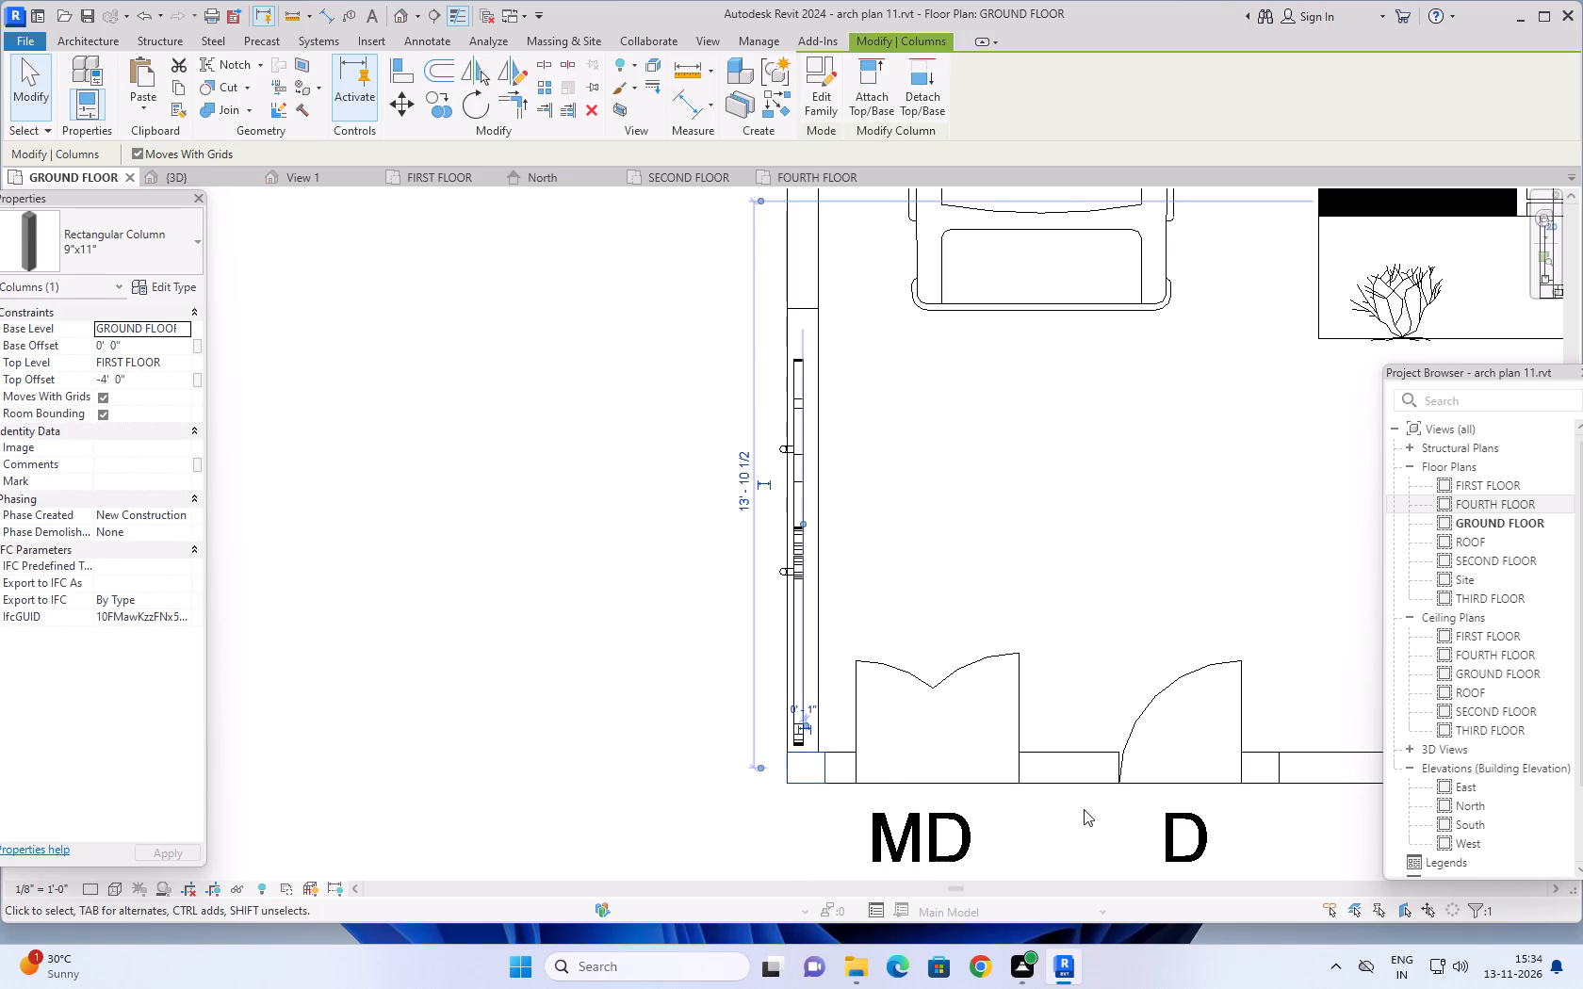
{"action": "key", "text": "Escape"}
Move the 9"x11" rectangular column beside the D opening to the gate's end nearest the parked car, on the side boundary wall line.
{"action": "left_click", "coordinate": [1261, 769]}
{"action": "left_click_drag", "start_coordinate": [1261, 765], "coordinate": [809, 327]}
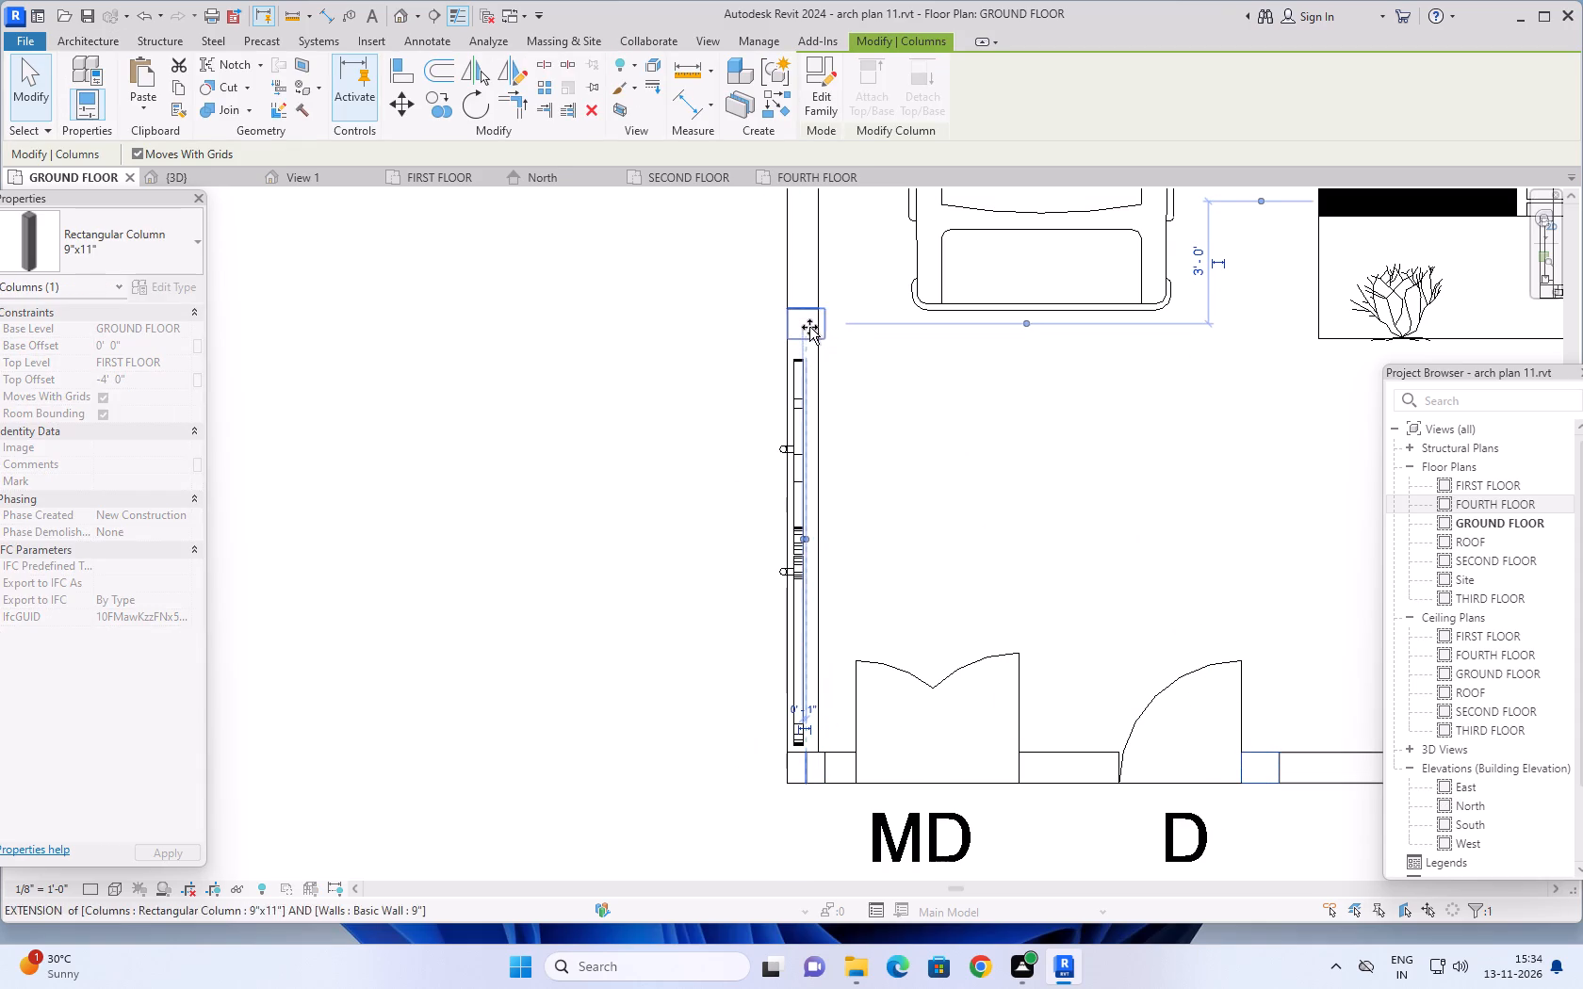
{"action": "left_click_drag", "start_coordinate": [809, 327], "coordinate": [799, 338]}
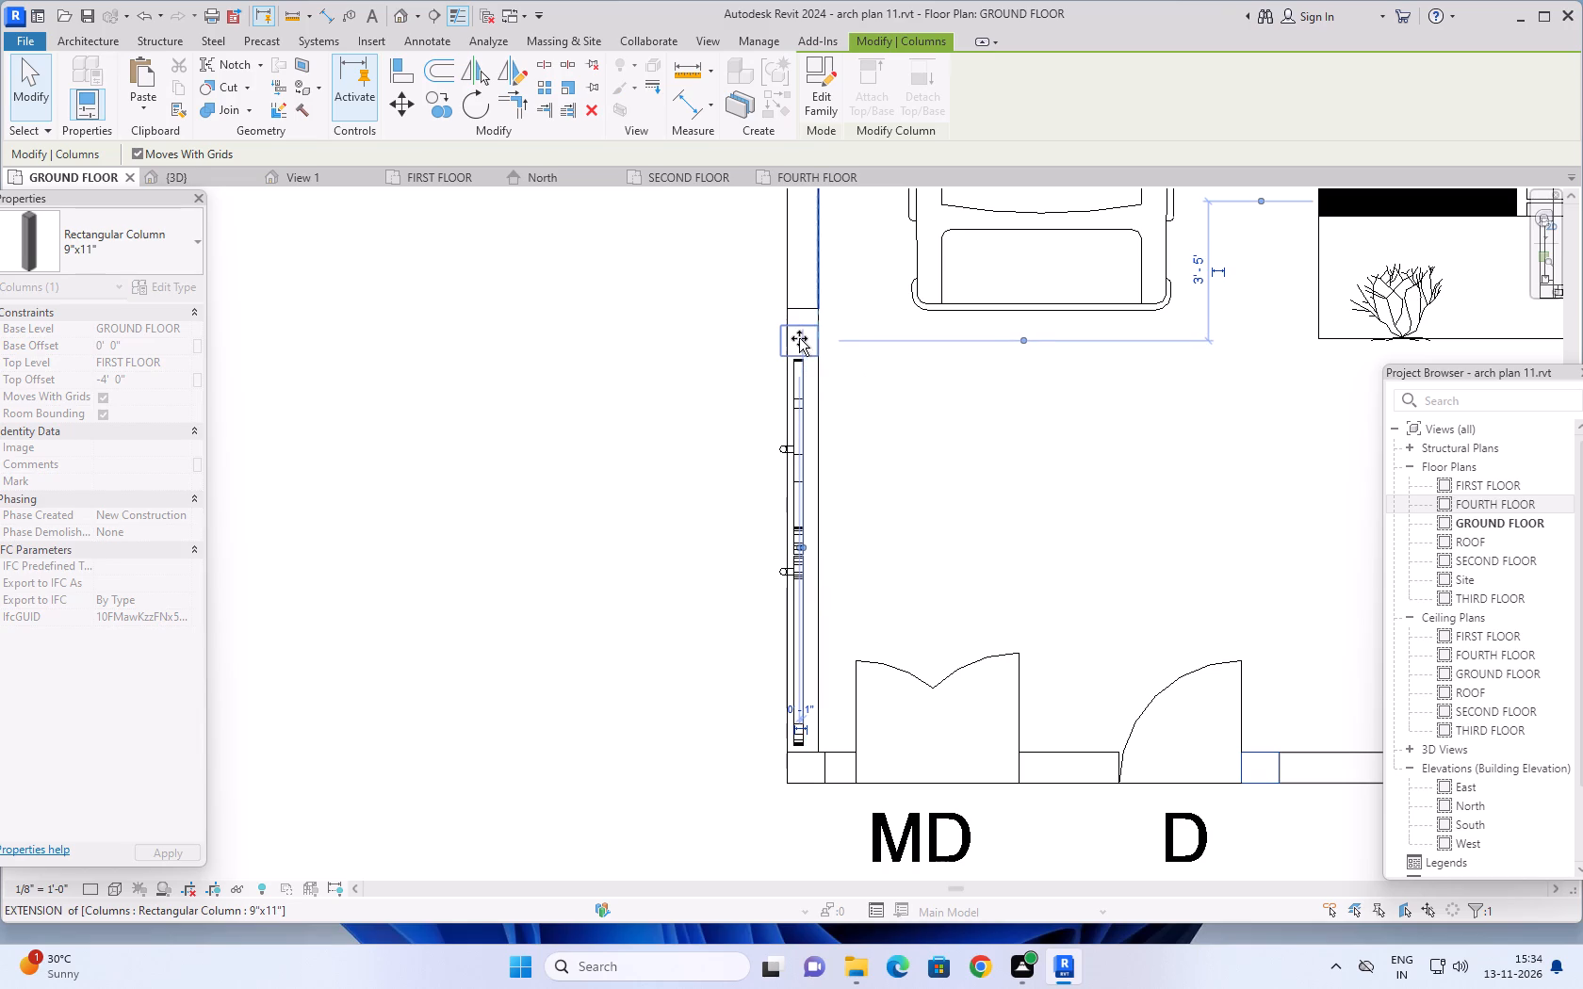
{"action": "left_click_drag", "start_coordinate": [799, 338], "coordinate": [801, 346]}
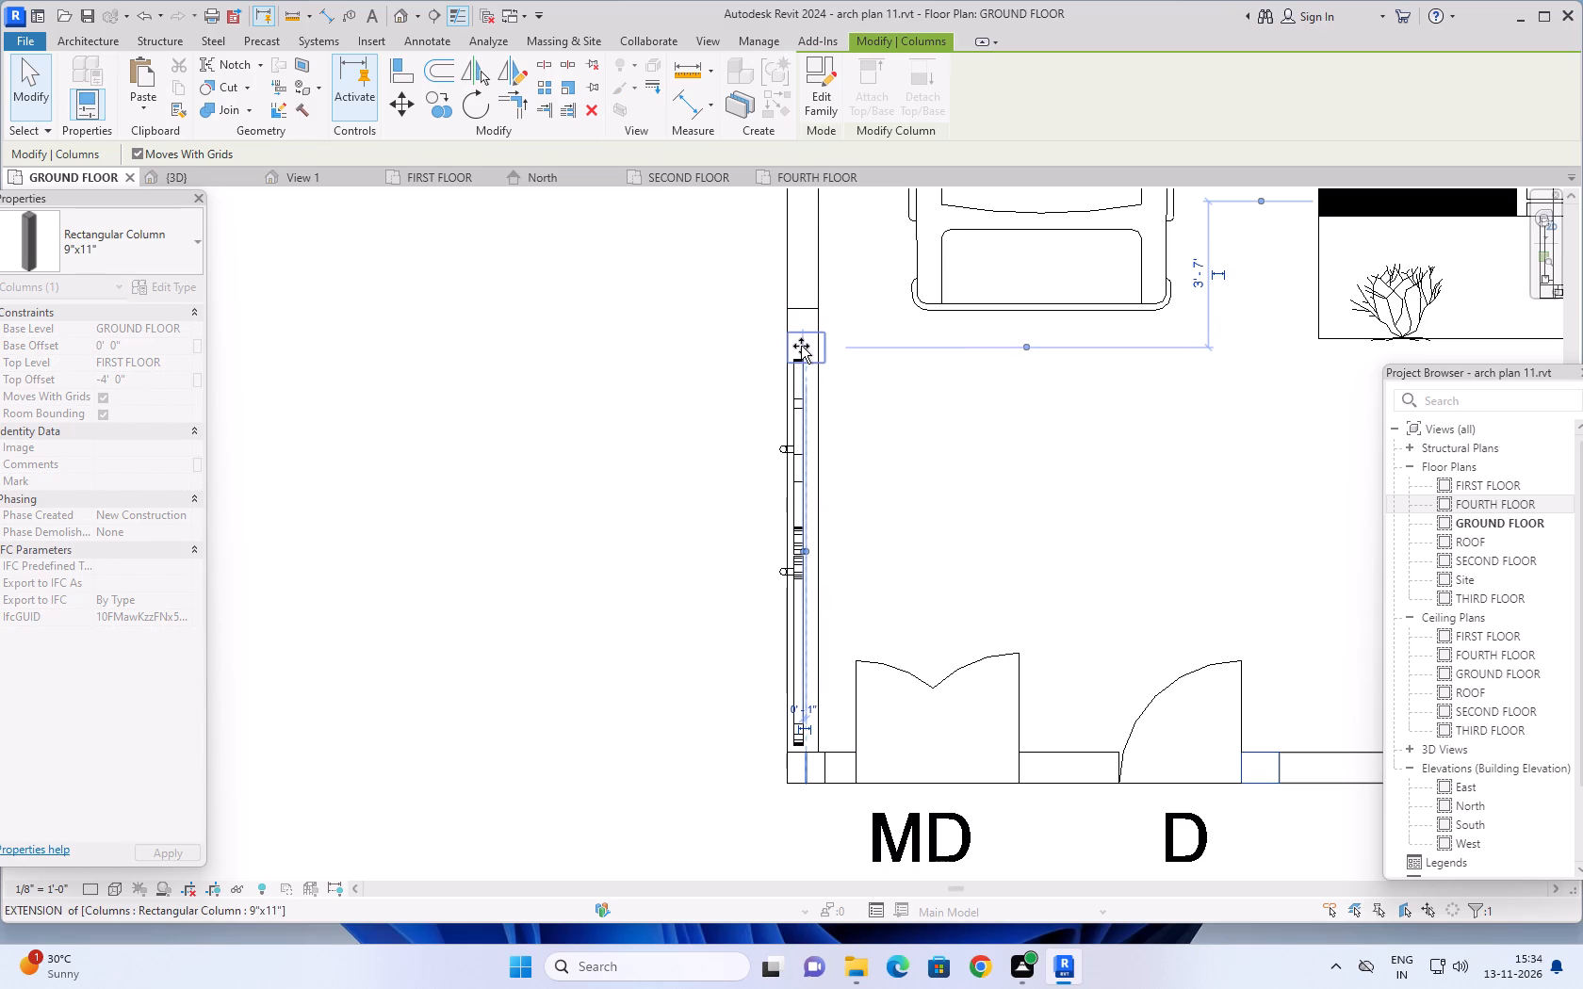
{"action": "left_click_drag", "start_coordinate": [801, 346], "coordinate": [802, 344]}
{"action": "left_click_drag", "start_coordinate": [802, 344], "coordinate": [802, 341]}
{"action": "scroll", "coordinate": [821, 400], "scroll_direction": "up", "scroll_amount": 4}
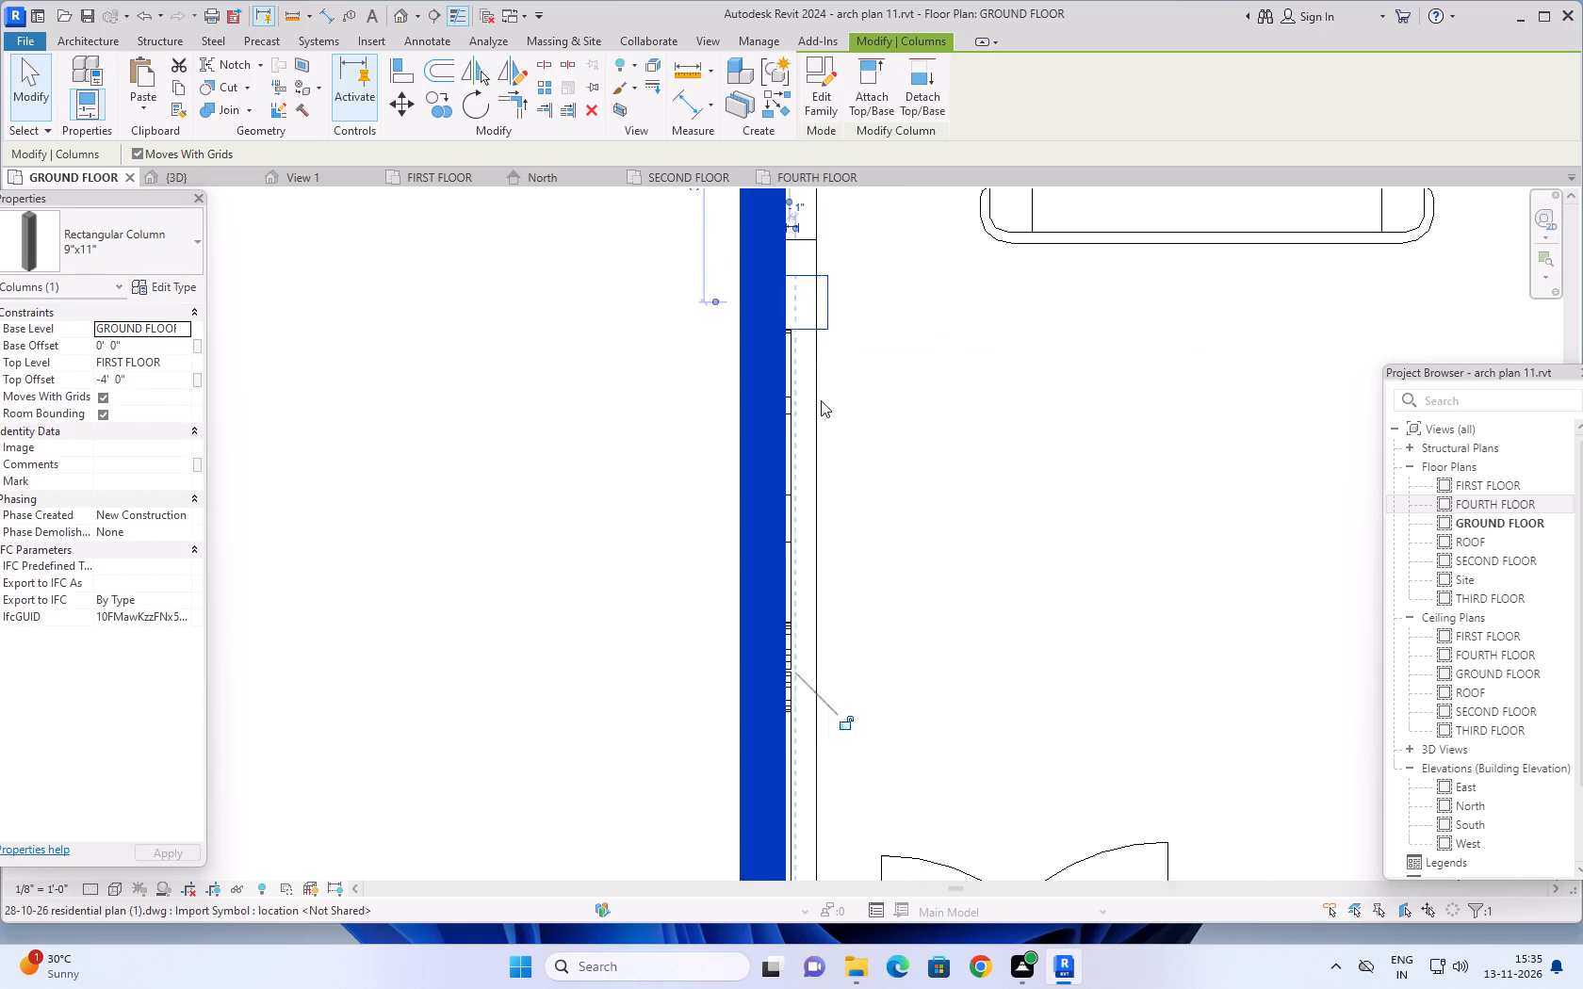
{"action": "scroll", "coordinate": [821, 400], "scroll_direction": "up", "scroll_amount": 1}
{"action": "key", "text": "Escape"}
Extend the side boundary wall to the near face of the column at the gate's car-side end, about 65'-6" long.
{"action": "middle_click_drag", "start_coordinate": [852, 379], "coordinate": [890, 468]}
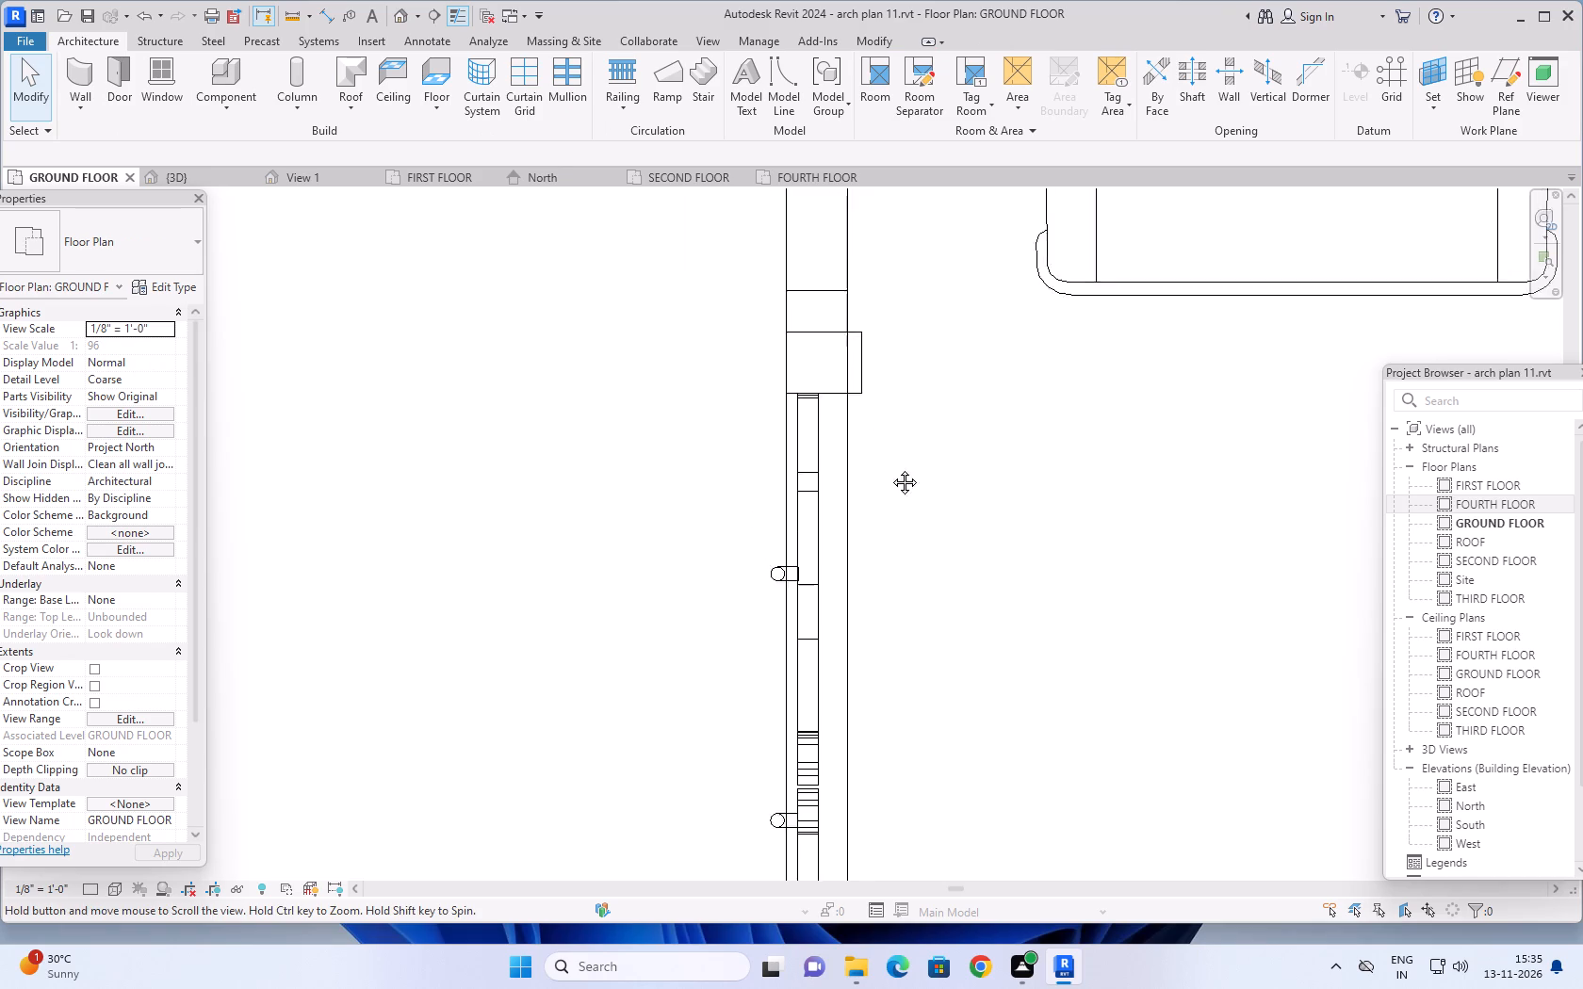
{"action": "middle_click_drag", "start_coordinate": [890, 468], "coordinate": [920, 535]}
{"action": "scroll", "coordinate": [830, 458], "scroll_direction": "up", "scroll_amount": 12}
{"action": "scroll", "coordinate": [962, 522], "scroll_direction": "up", "scroll_amount": 1}
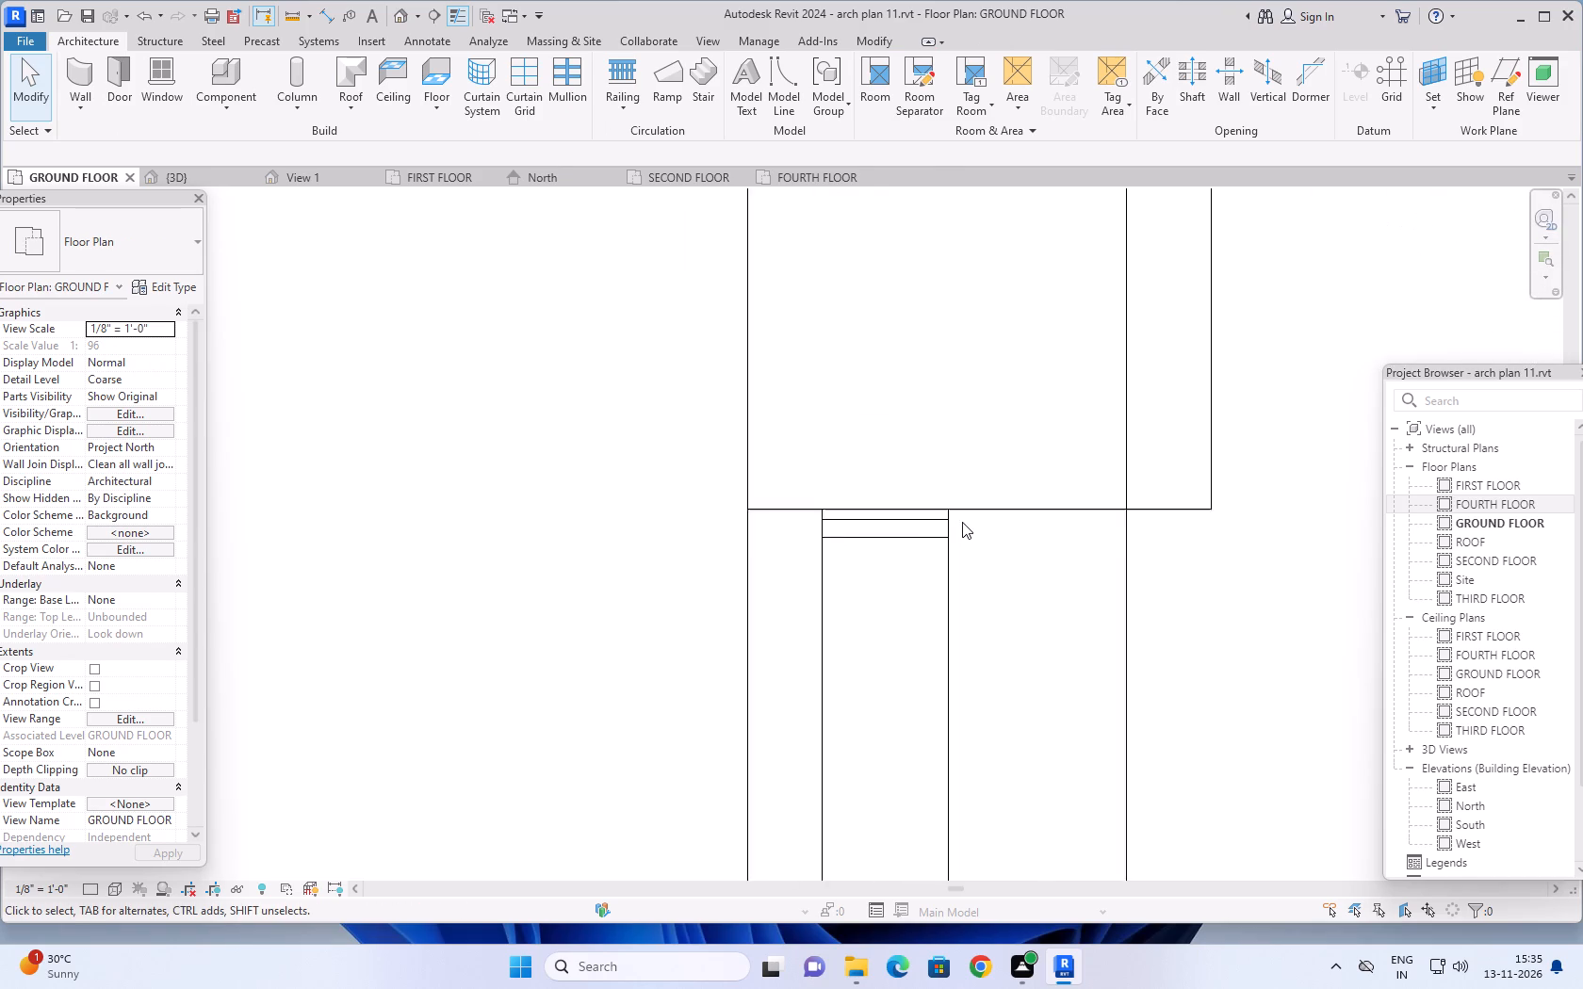
{"action": "scroll", "coordinate": [962, 522], "scroll_direction": "up", "scroll_amount": 2}
{"action": "scroll", "coordinate": [847, 493], "scroll_direction": "down", "scroll_amount": 10}
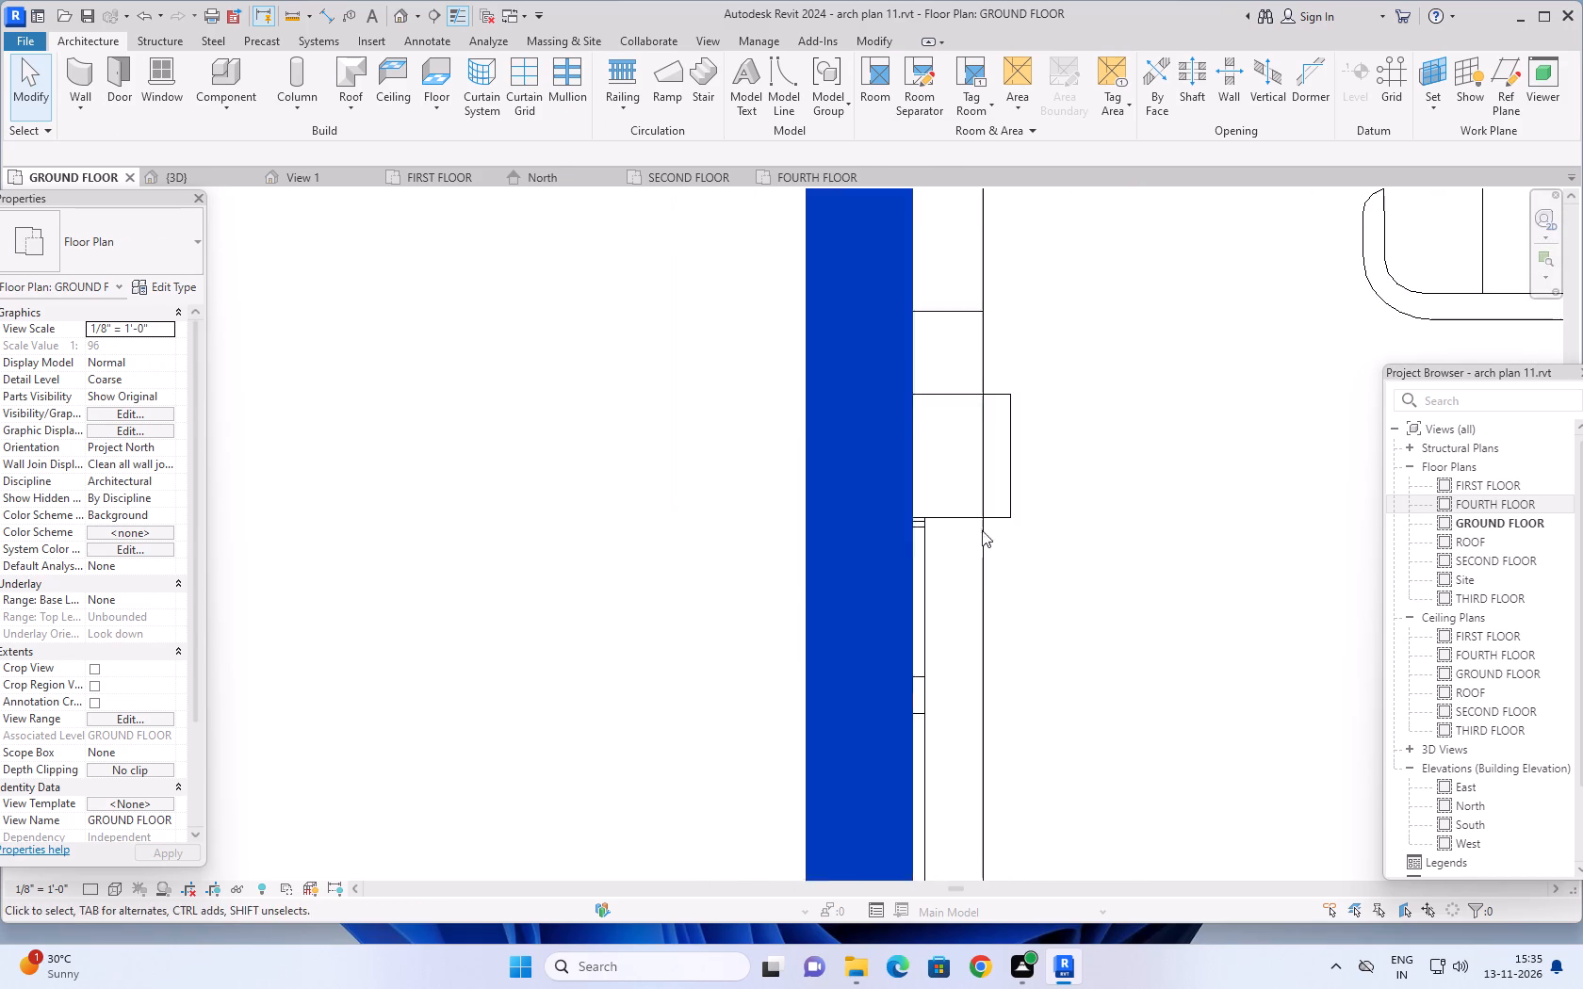
{"action": "middle_click_drag", "start_coordinate": [1073, 386], "coordinate": [1071, 503]}
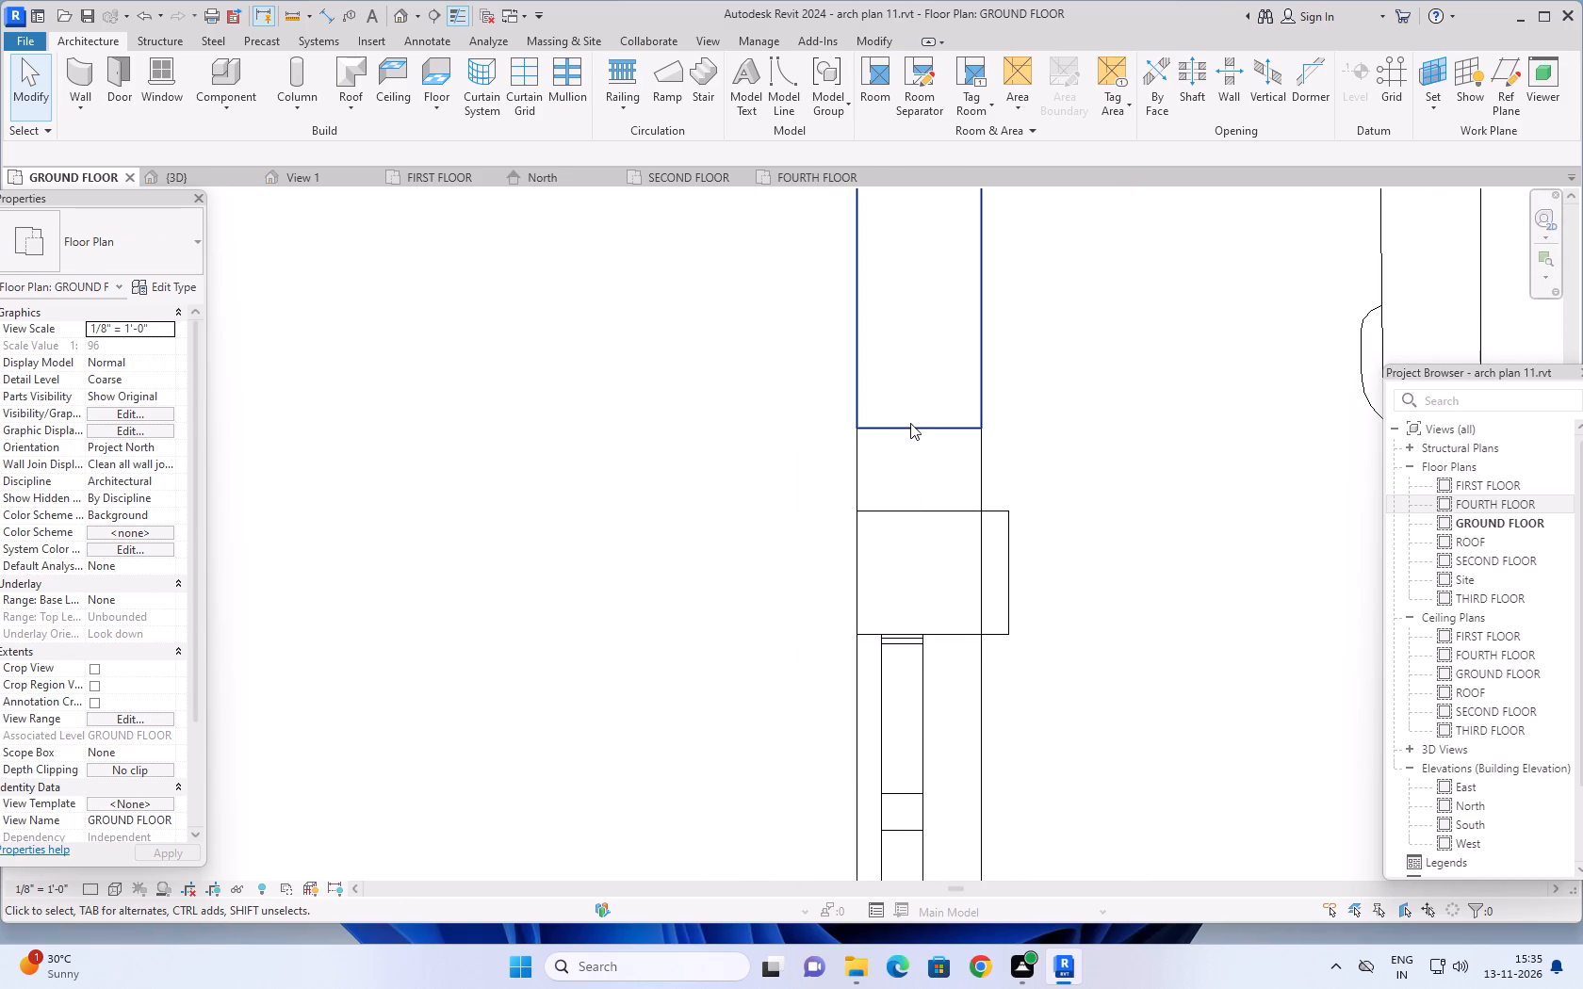
{"action": "left_click", "coordinate": [911, 430]}
{"action": "left_click_drag", "start_coordinate": [853, 423], "coordinate": [853, 465]}
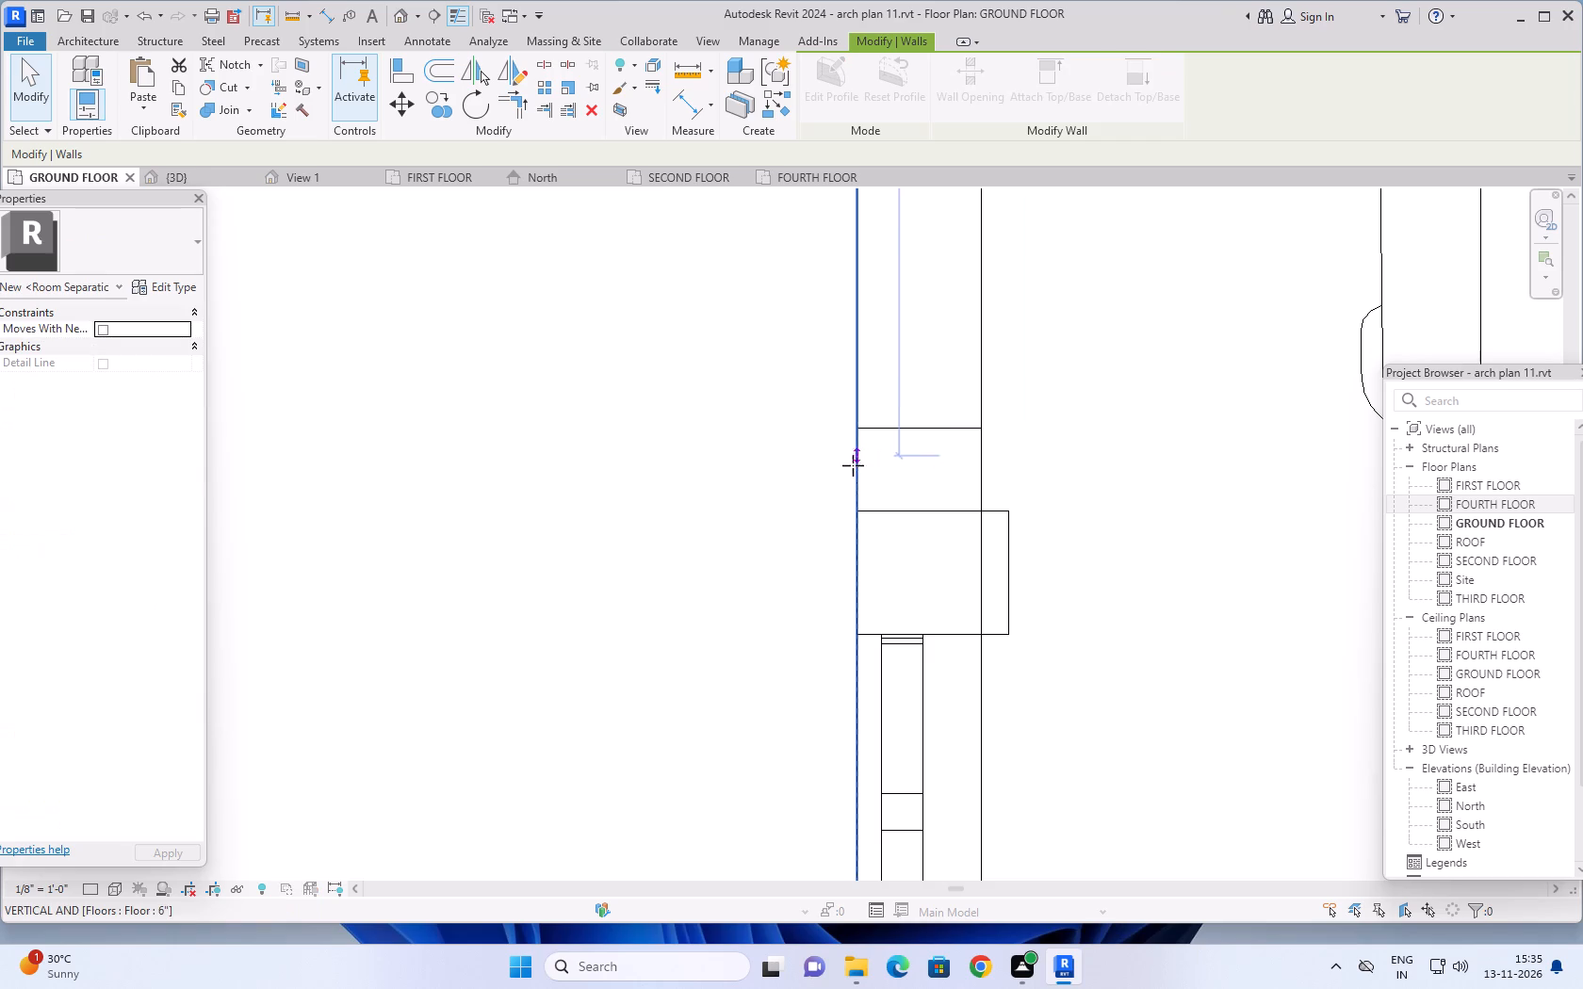
{"action": "left_click_drag", "start_coordinate": [853, 465], "coordinate": [853, 511]}
Align the shubh gate's front end with the inner face of the rectangular column at the boundary corner.
{"action": "scroll", "coordinate": [726, 566], "scroll_direction": "down", "scroll_amount": 5}
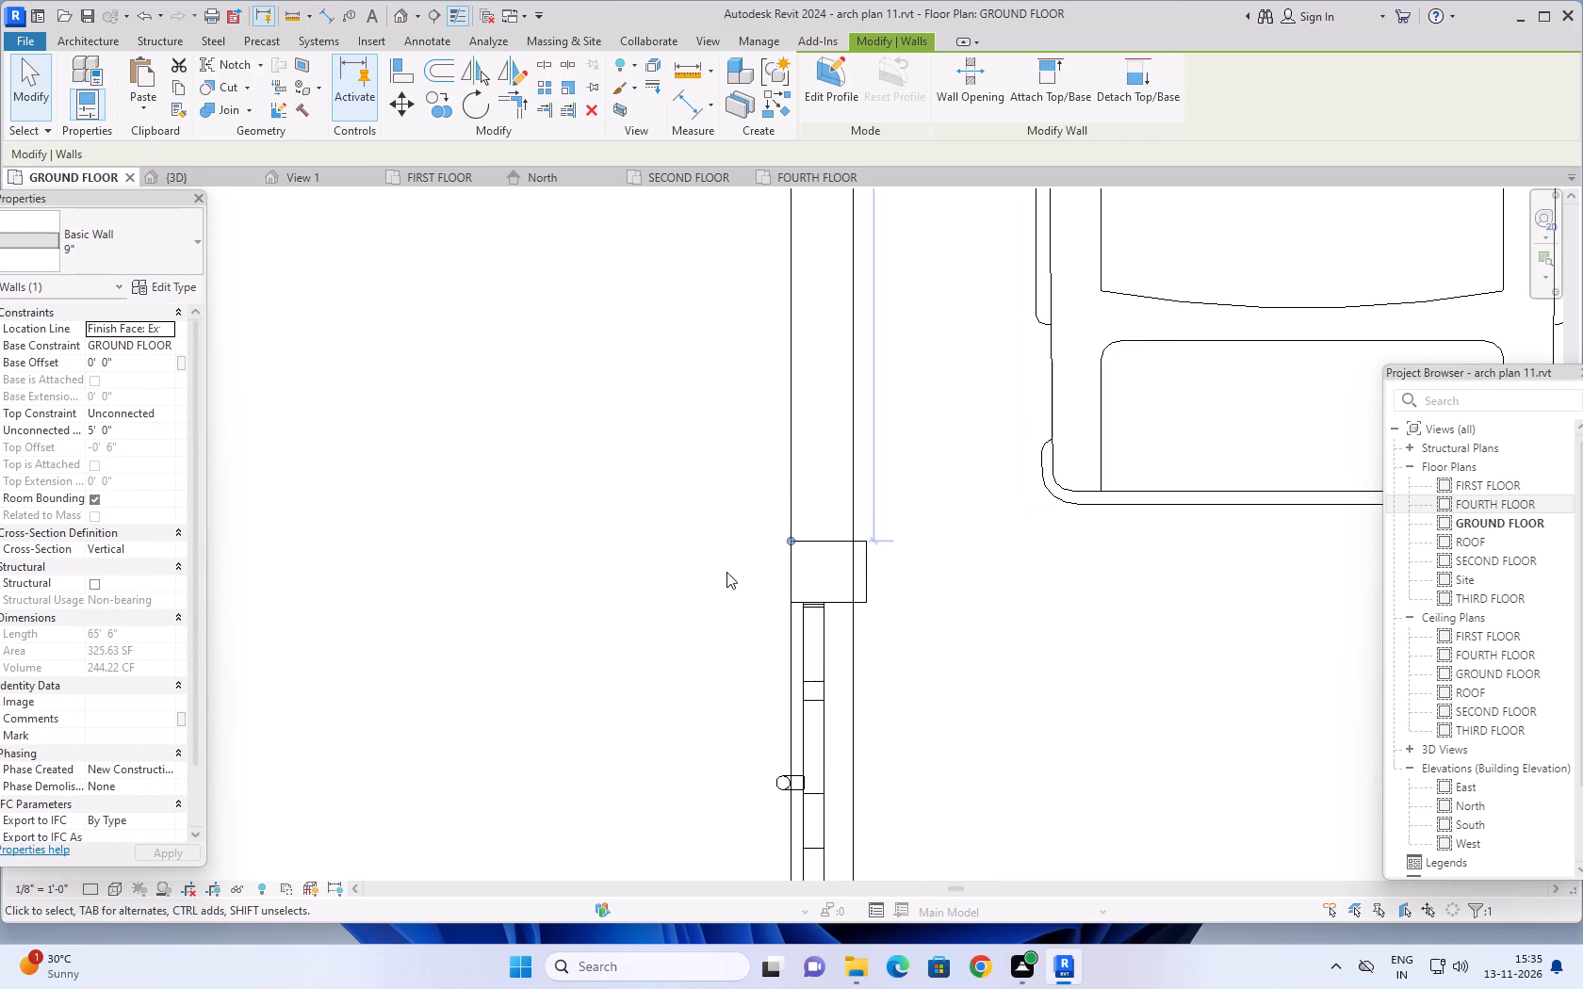
{"action": "scroll", "coordinate": [726, 572], "scroll_direction": "down", "scroll_amount": 6}
{"action": "scroll", "coordinate": [841, 628], "scroll_direction": "down", "scroll_amount": 2}
{"action": "middle_click_drag", "start_coordinate": [863, 663], "coordinate": [860, 388]}
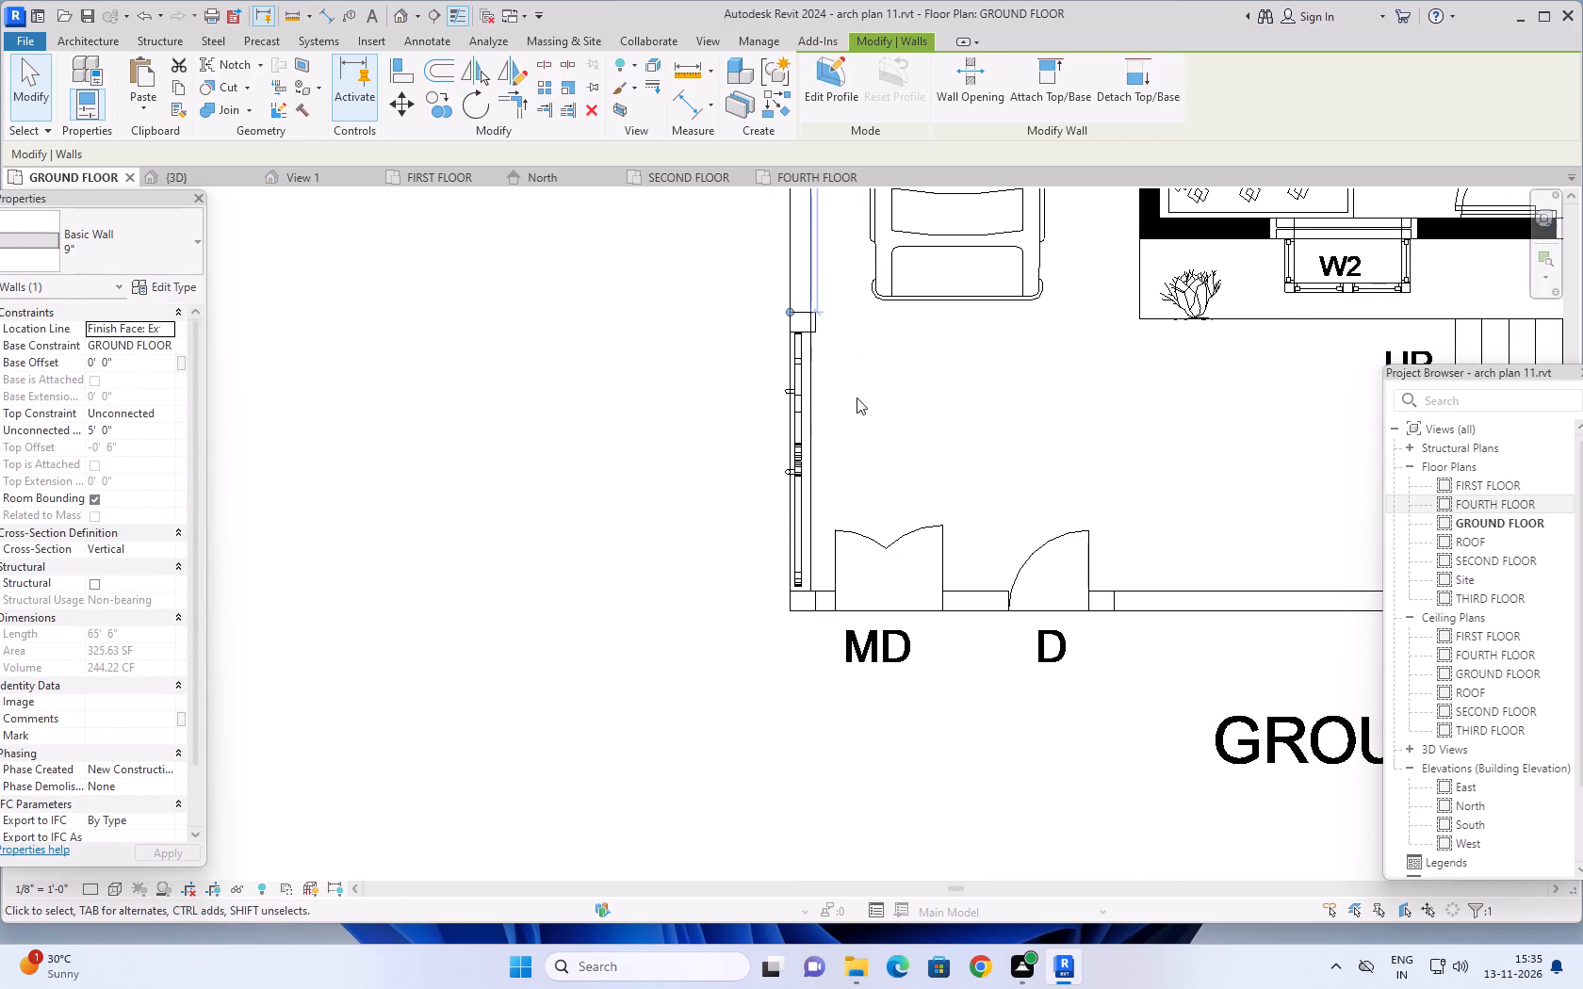
{"action": "scroll", "coordinate": [772, 624], "scroll_direction": "up", "scroll_amount": 6}
{"action": "middle_click_drag", "start_coordinate": [737, 558], "coordinate": [714, 639]}
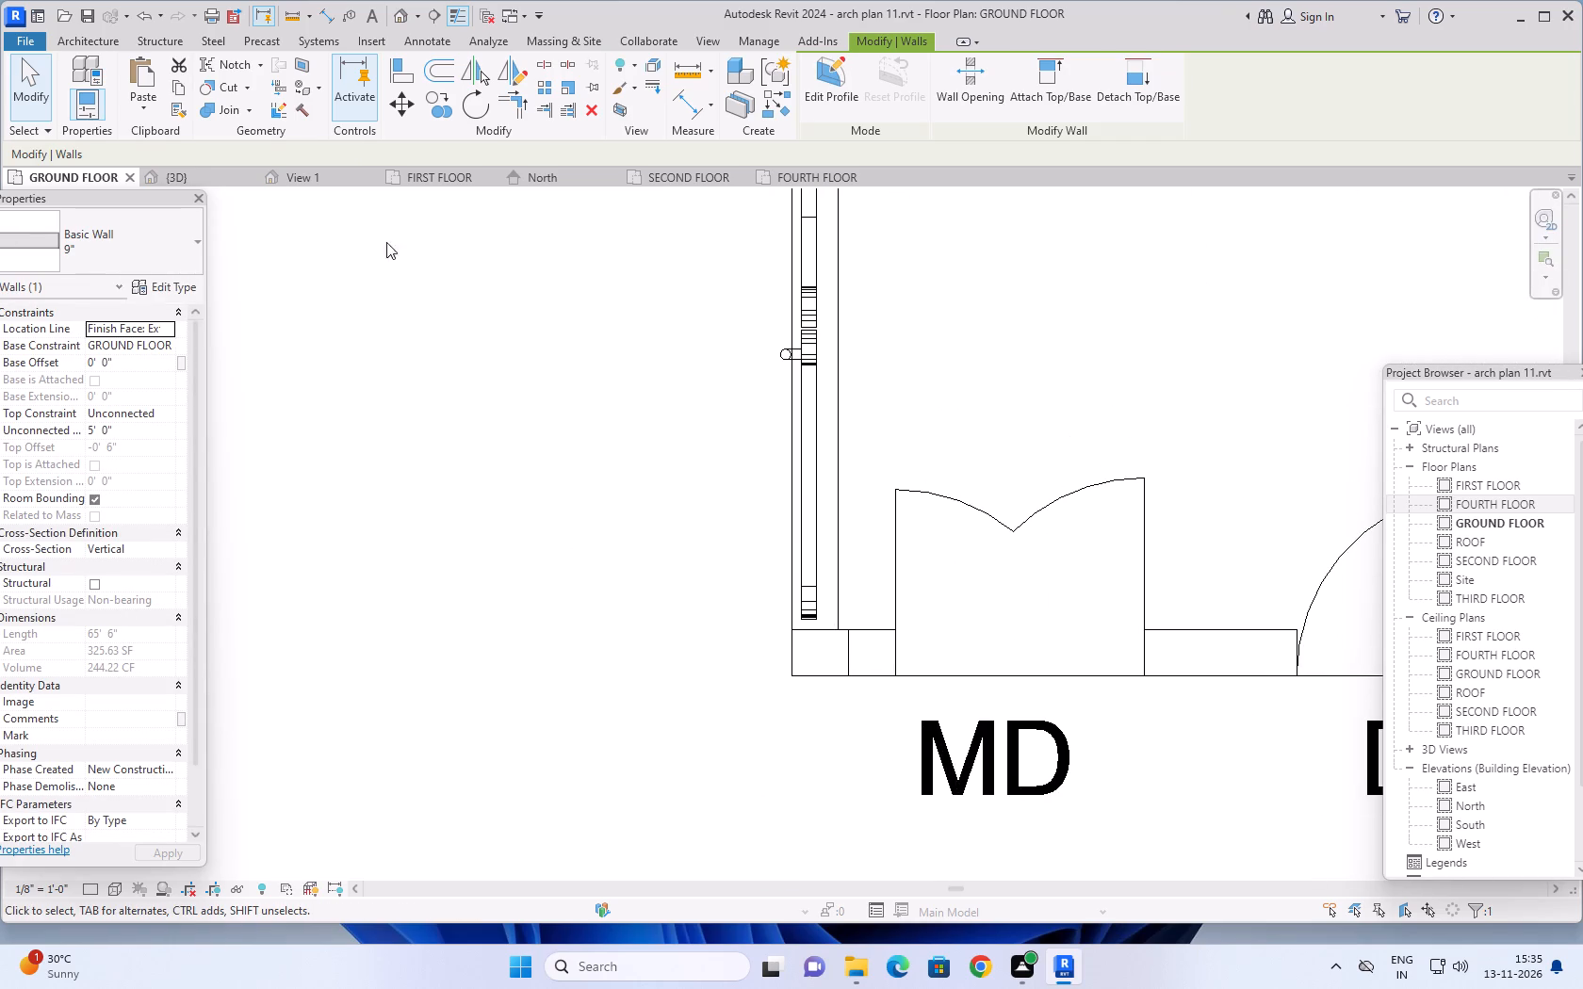
{"action": "left_click", "coordinate": [396, 64]}
{"action": "scroll", "coordinate": [841, 661], "scroll_direction": "up", "scroll_amount": 5}
{"action": "scroll", "coordinate": [790, 598], "scroll_direction": "up", "scroll_amount": 5}
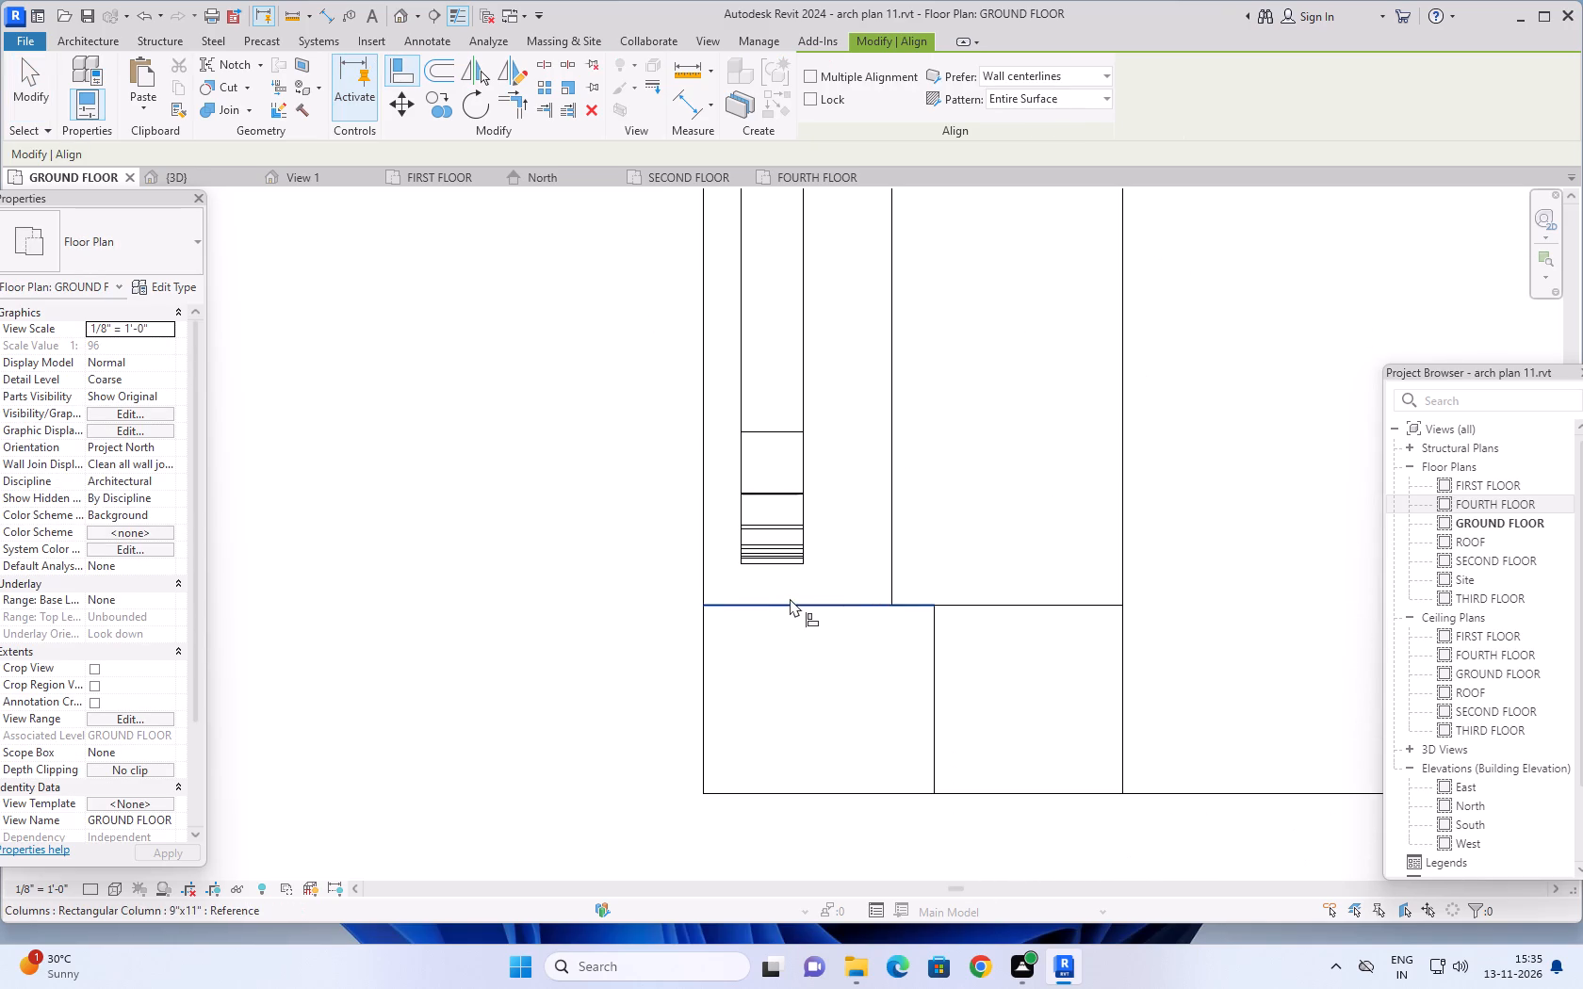
{"action": "left_click", "coordinate": [781, 605]}
{"action": "left_click", "coordinate": [770, 562]}
Align the gate-side face of the column near the parked car with the adjacent end of the shubh gate.
{"action": "scroll", "coordinate": [694, 636], "scroll_direction": "down", "scroll_amount": 3}
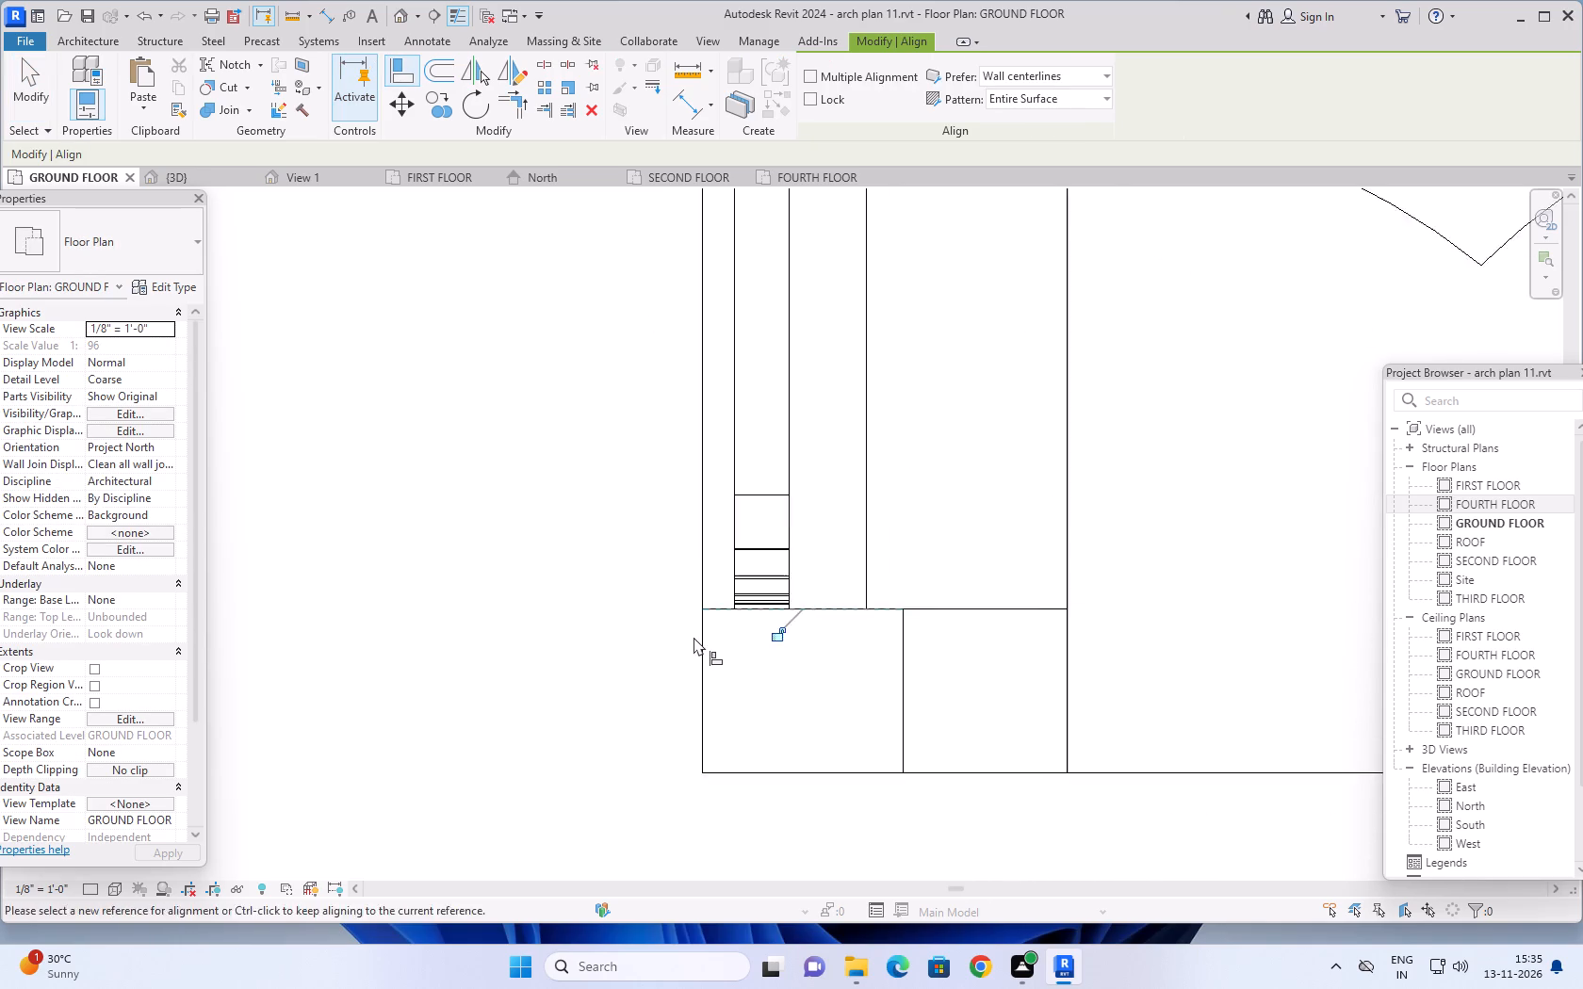
{"action": "scroll", "coordinate": [694, 637], "scroll_direction": "down", "scroll_amount": 9}
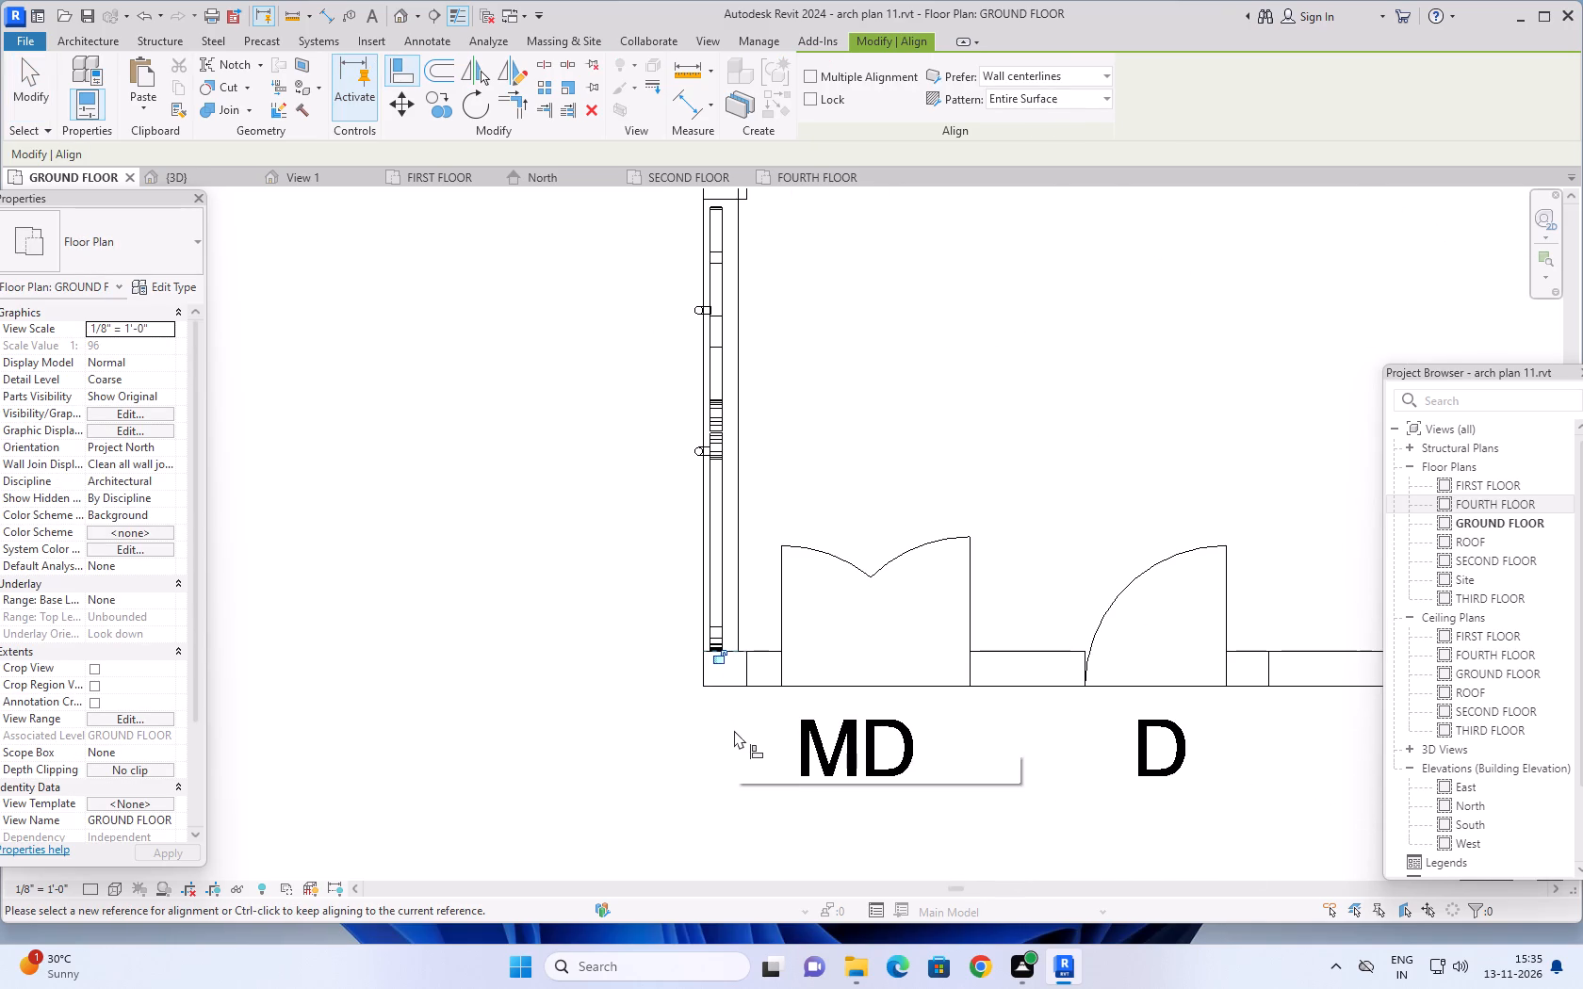
{"action": "middle_click_drag", "start_coordinate": [840, 387], "coordinate": [823, 753]}
{"action": "scroll", "coordinate": [832, 494], "scroll_direction": "down", "scroll_amount": 1}
{"action": "scroll", "coordinate": [823, 753], "scroll_direction": "up", "scroll_amount": 1}
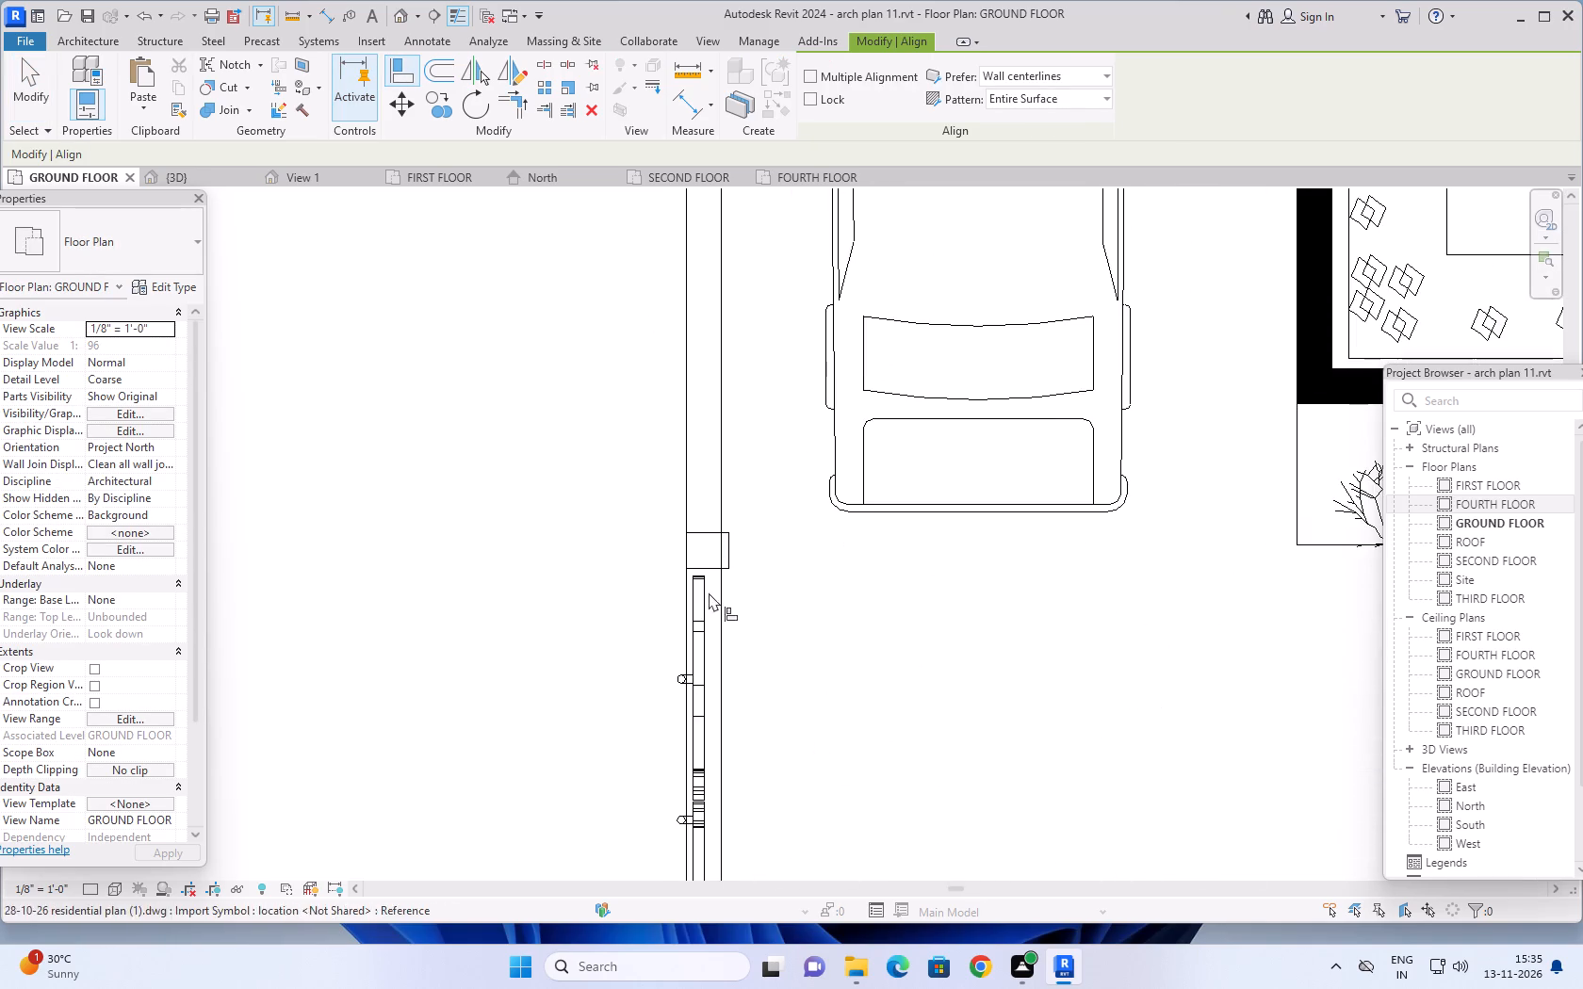
{"action": "scroll", "coordinate": [702, 580], "scroll_direction": "up", "scroll_amount": 12}
{"action": "left_click", "coordinate": [695, 605]}
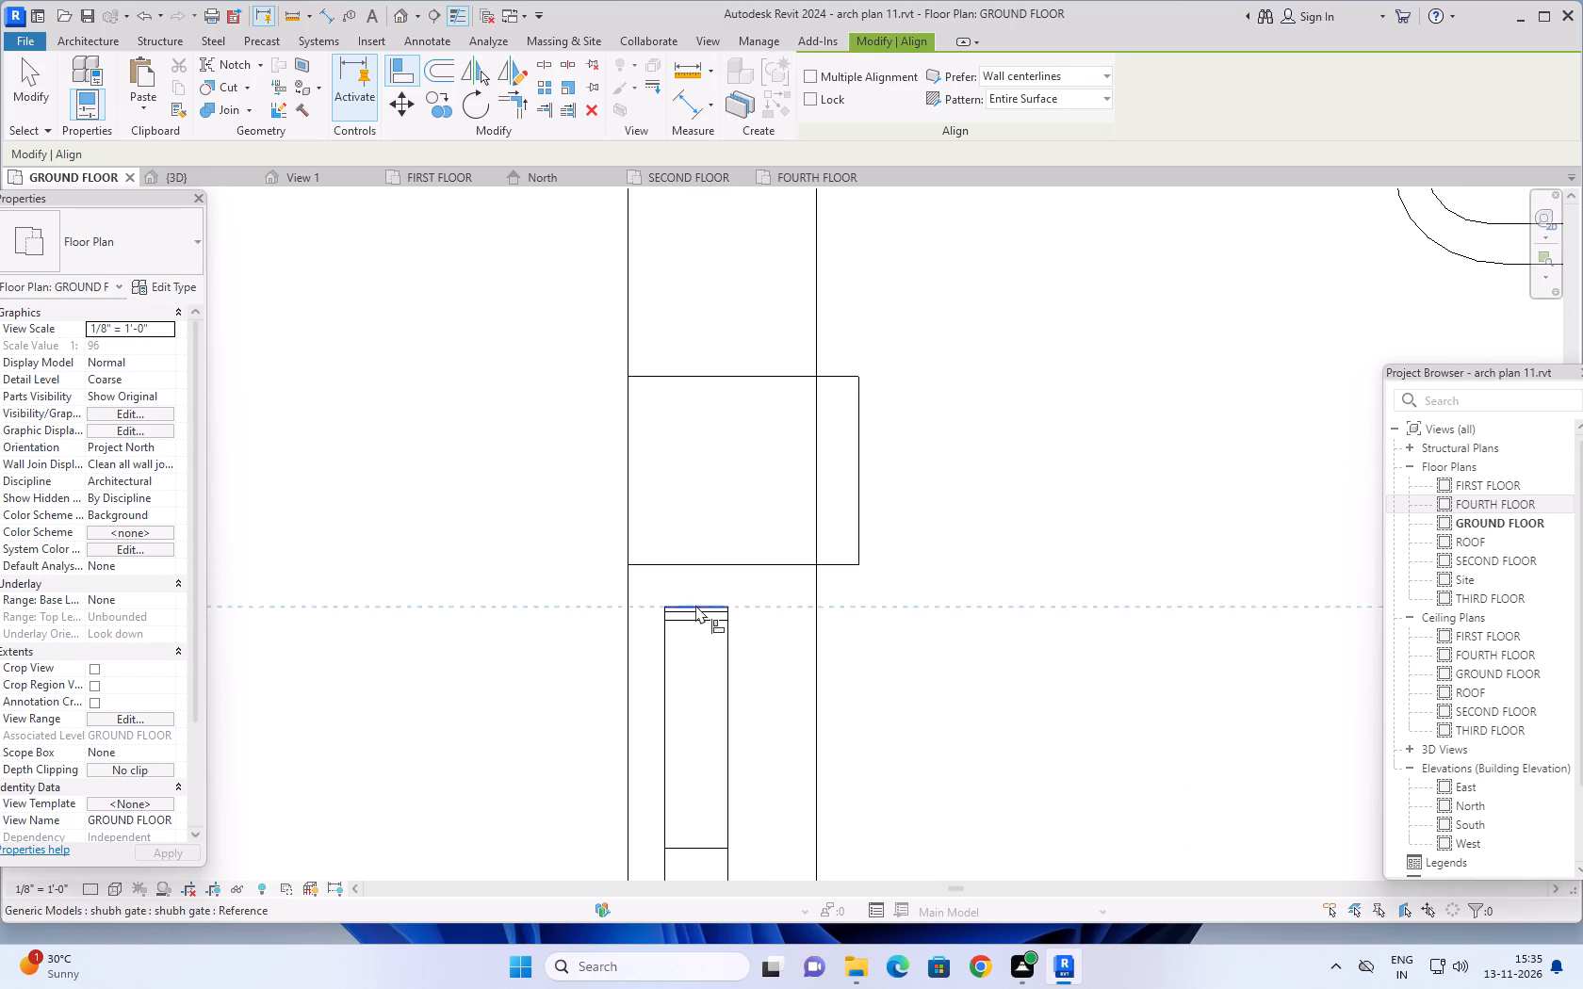
{"action": "left_click", "coordinate": [708, 565]}
Align the end of the side boundary wall with the adjacent face of the column near the parked car.
{"action": "scroll", "coordinate": [854, 579], "scroll_direction": "down", "scroll_amount": 1}
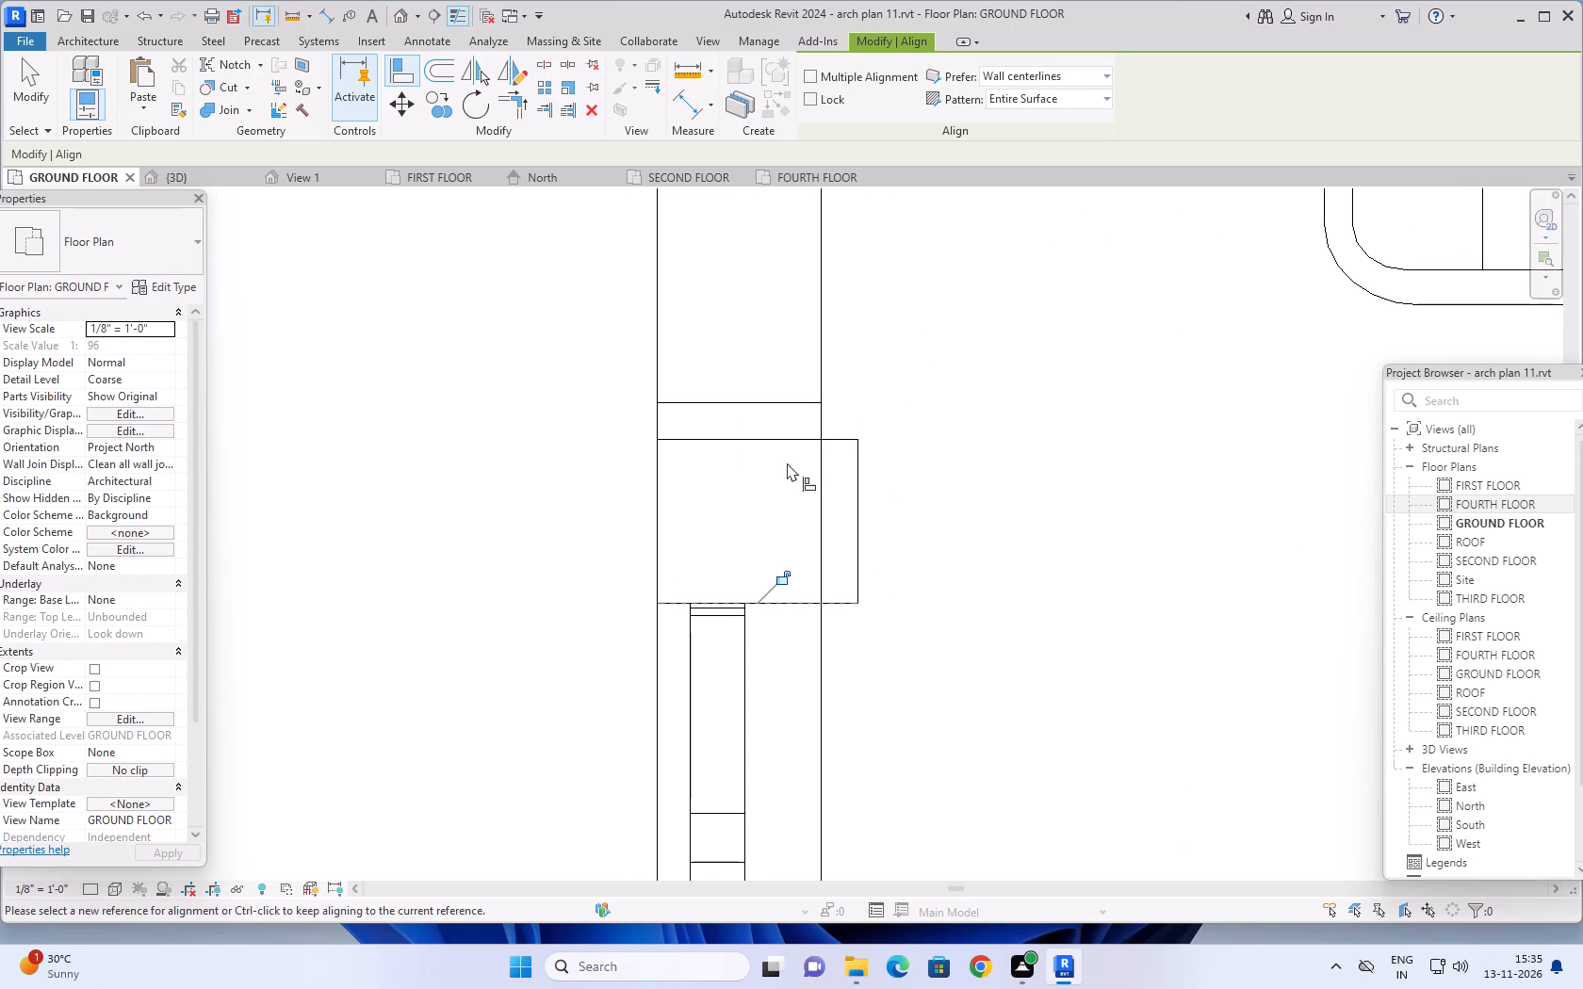
{"action": "left_click", "coordinate": [743, 441]}
{"action": "left_click", "coordinate": [738, 405]}
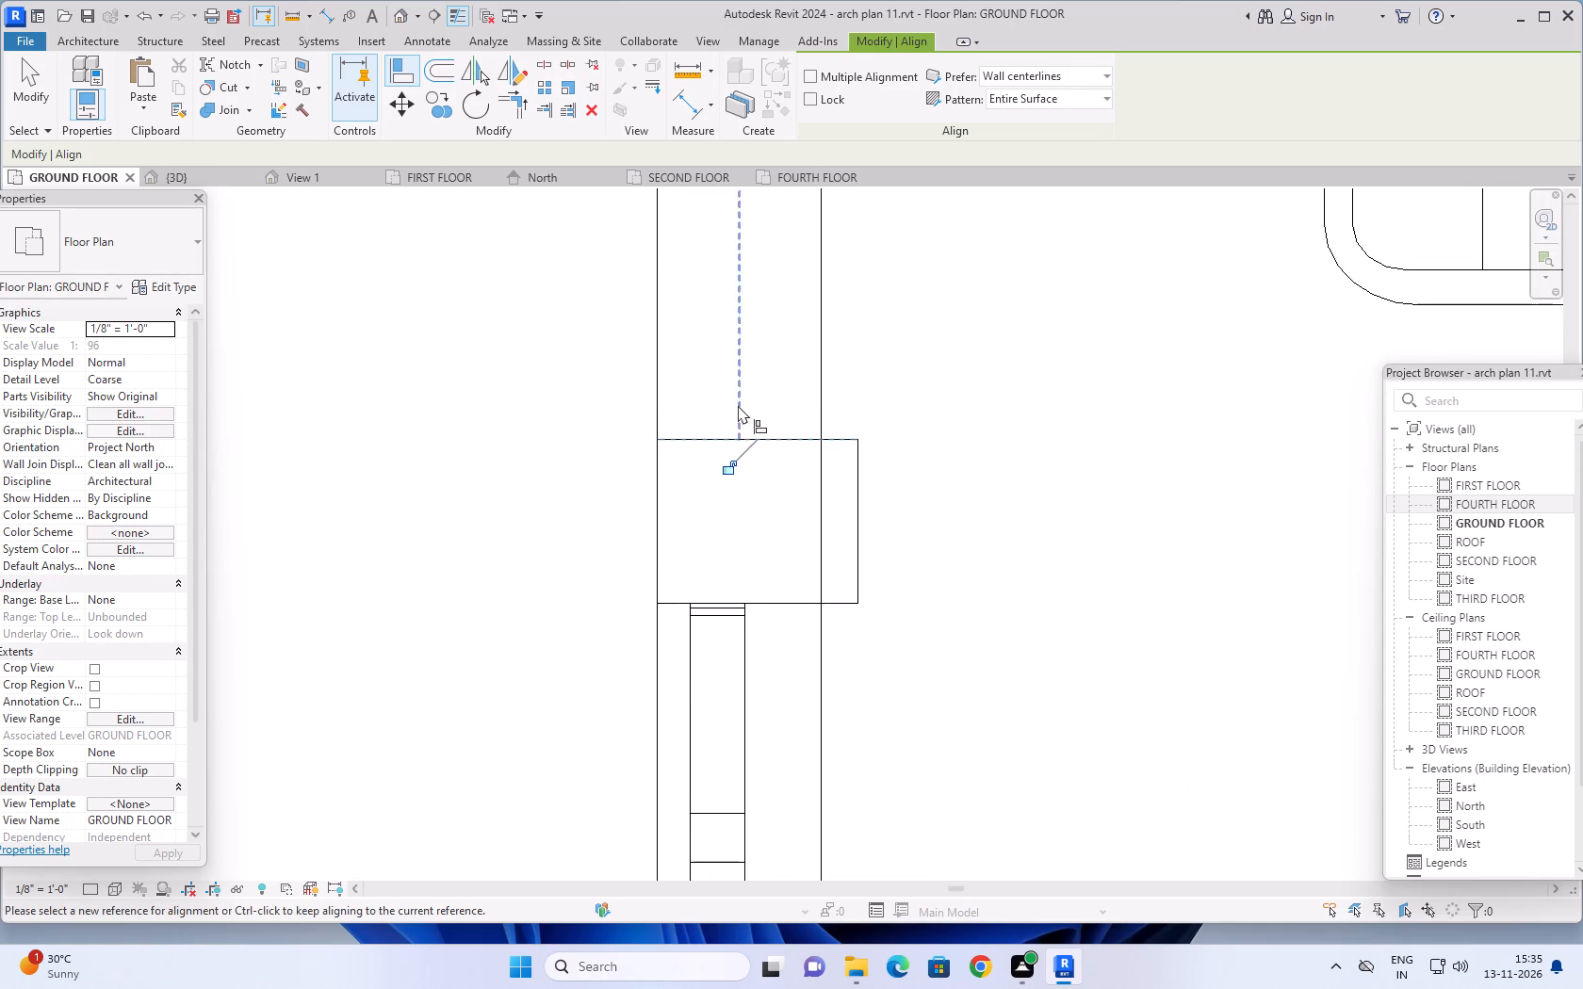
{"action": "scroll", "coordinate": [940, 543], "scroll_direction": "down", "scroll_amount": 3}
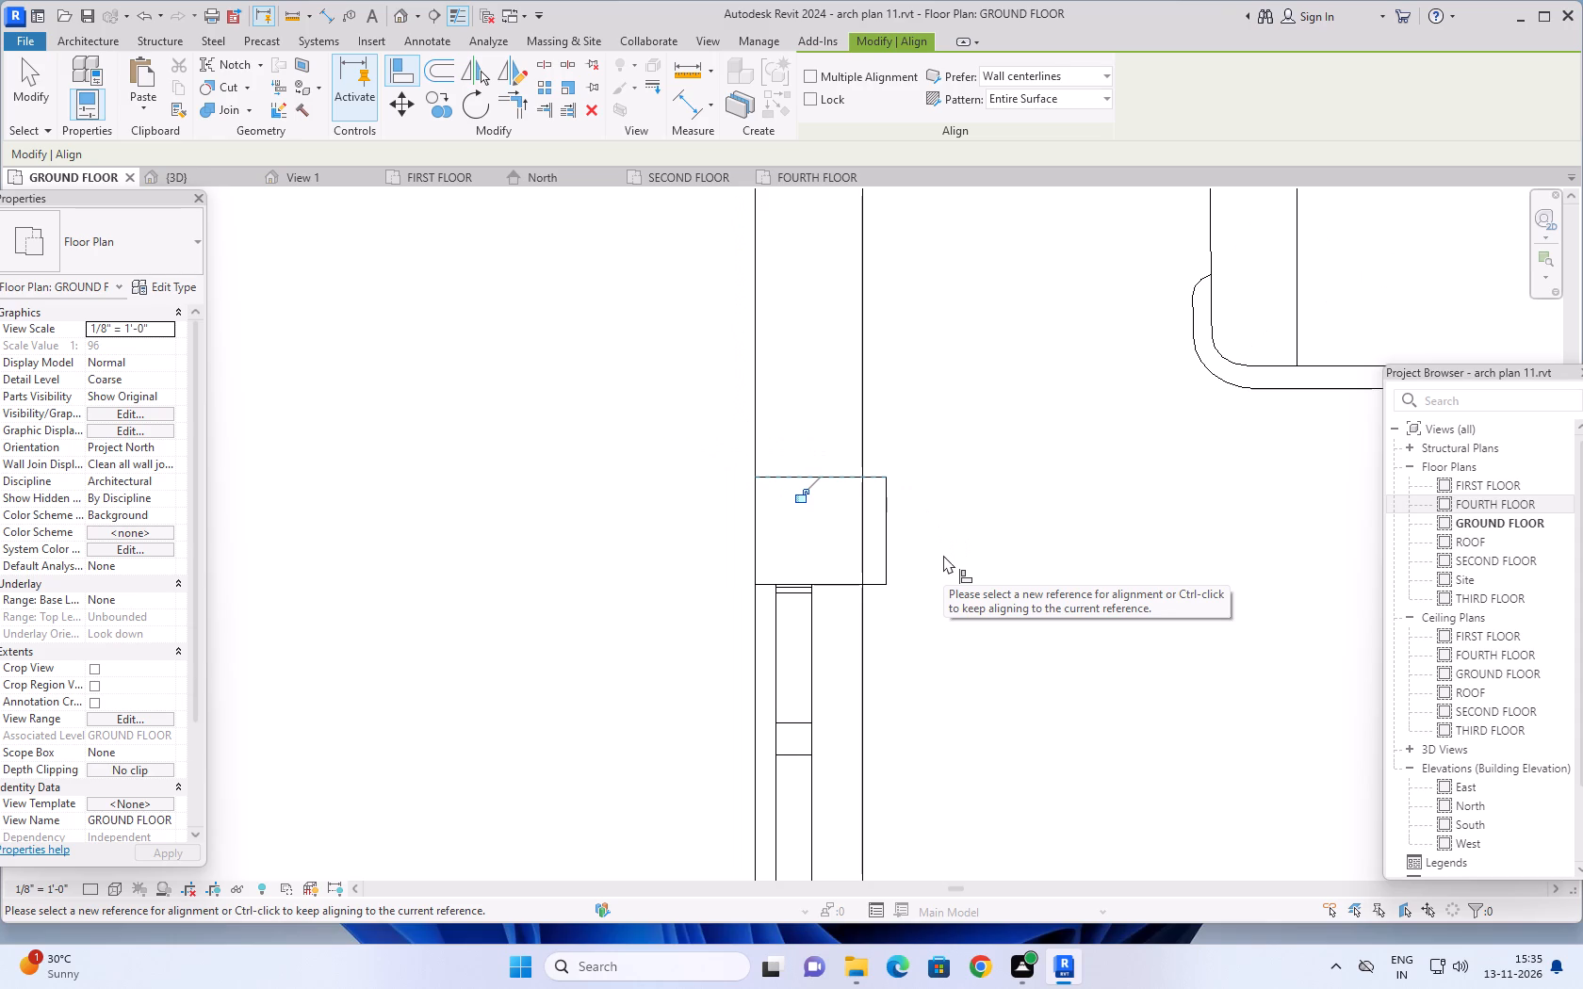
{"action": "scroll", "coordinate": [962, 567], "scroll_direction": "down", "scroll_amount": 11}
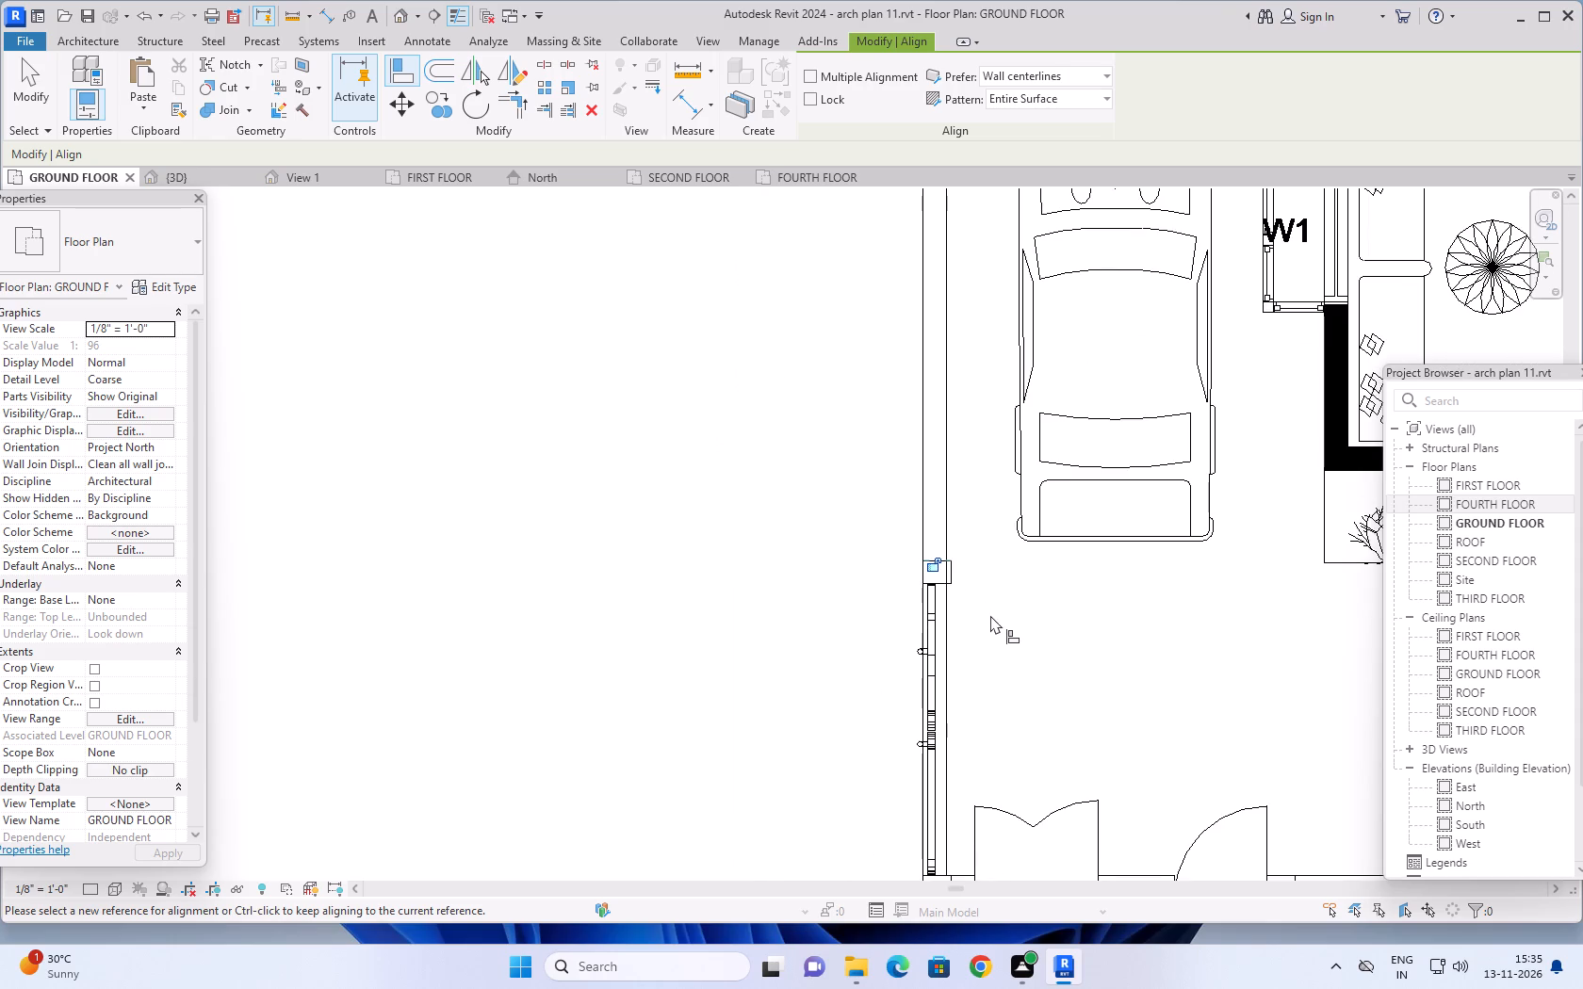
{"action": "scroll", "coordinate": [992, 617], "scroll_direction": "down", "scroll_amount": 5}
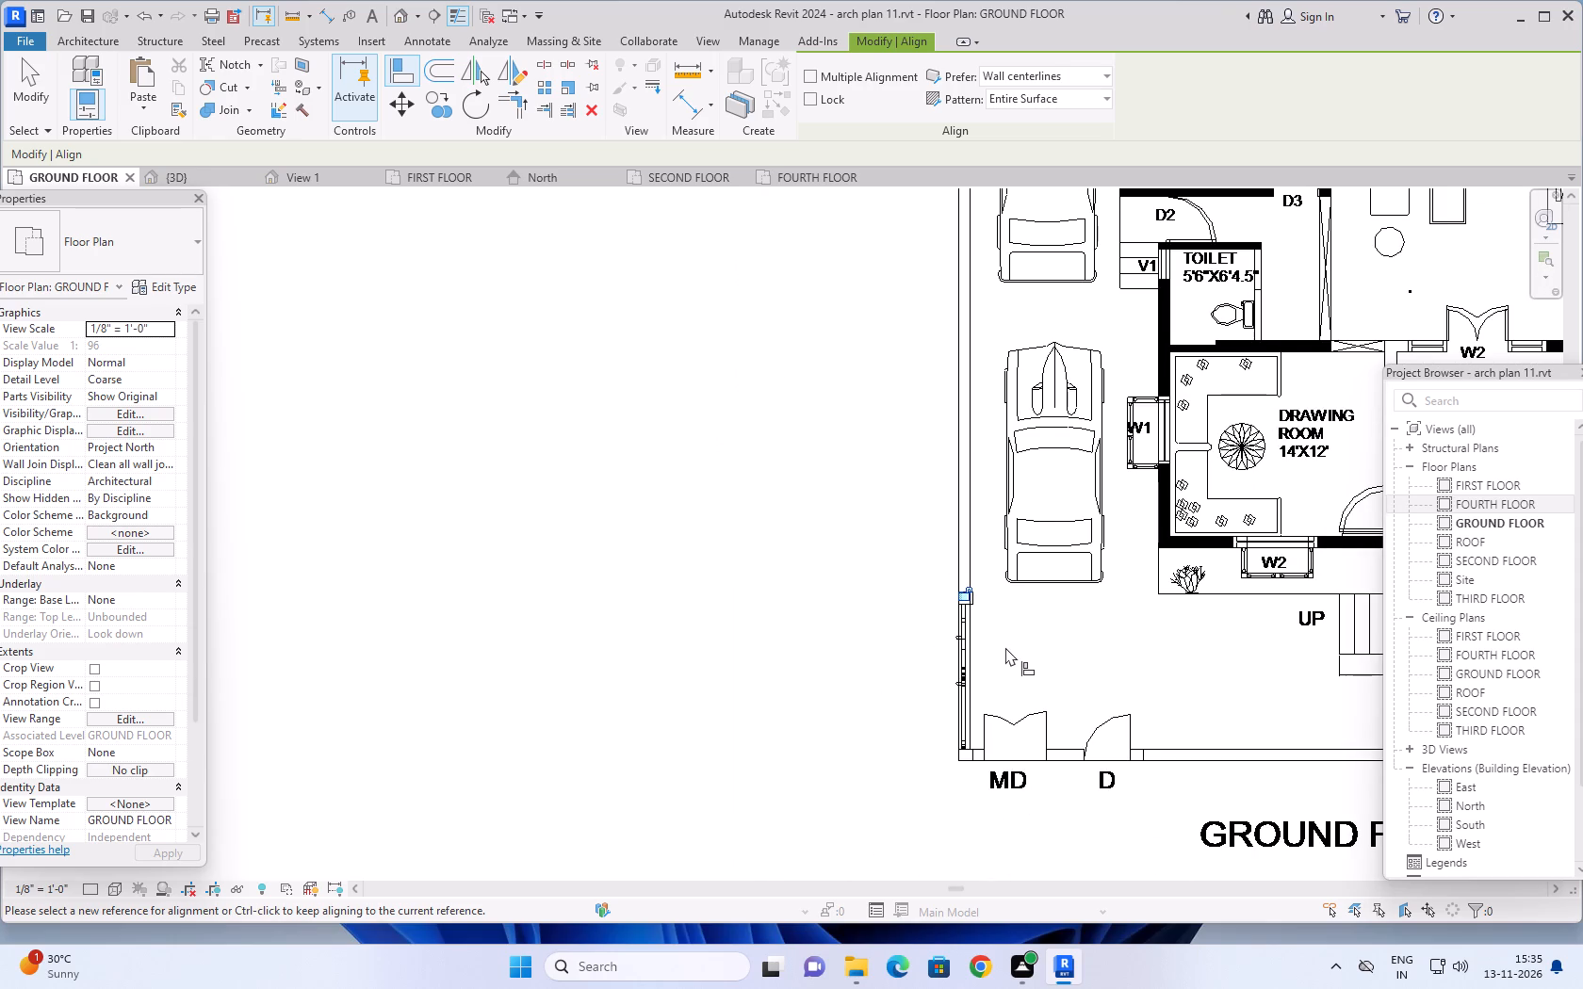
{"action": "middle_click_drag", "start_coordinate": [1004, 647], "coordinate": [802, 629]}
{"action": "middle_click", "coordinate": [802, 629]}
{"action": "middle_click", "coordinate": [799, 628]}
{"action": "middle_click_drag", "start_coordinate": [791, 629], "coordinate": [776, 635]}
{"action": "middle_click", "coordinate": [772, 638]}
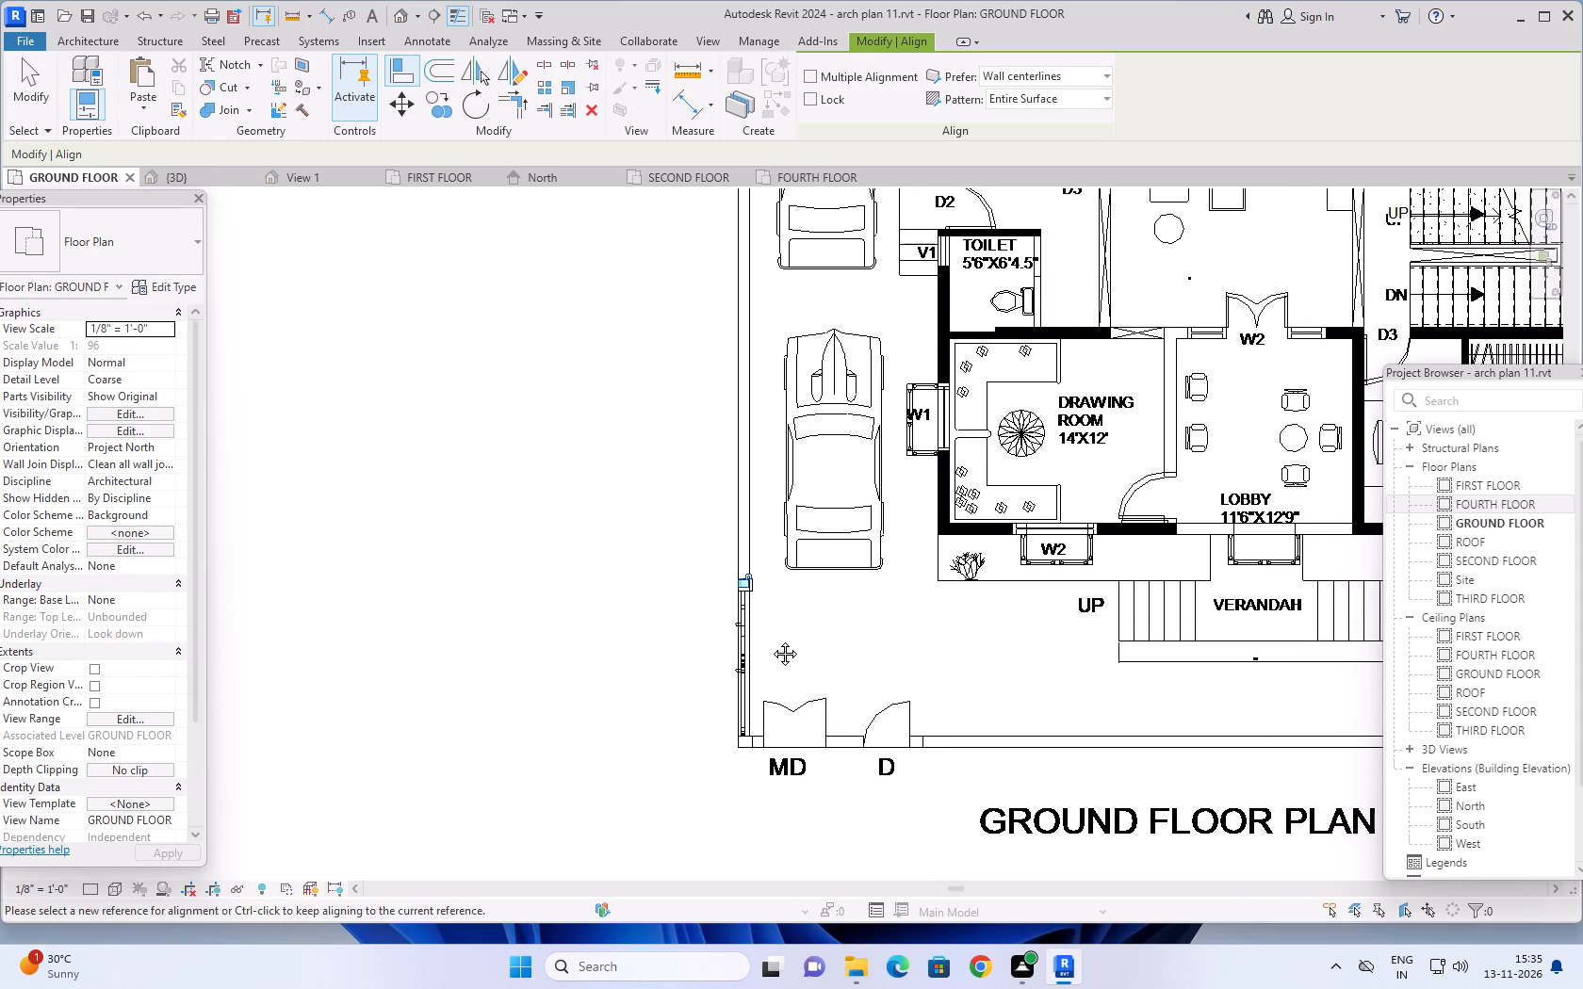
{"action": "middle_click_drag", "start_coordinate": [770, 640], "coordinate": [758, 655]}
{"action": "middle_click_drag", "start_coordinate": [757, 656], "coordinate": [726, 664]}
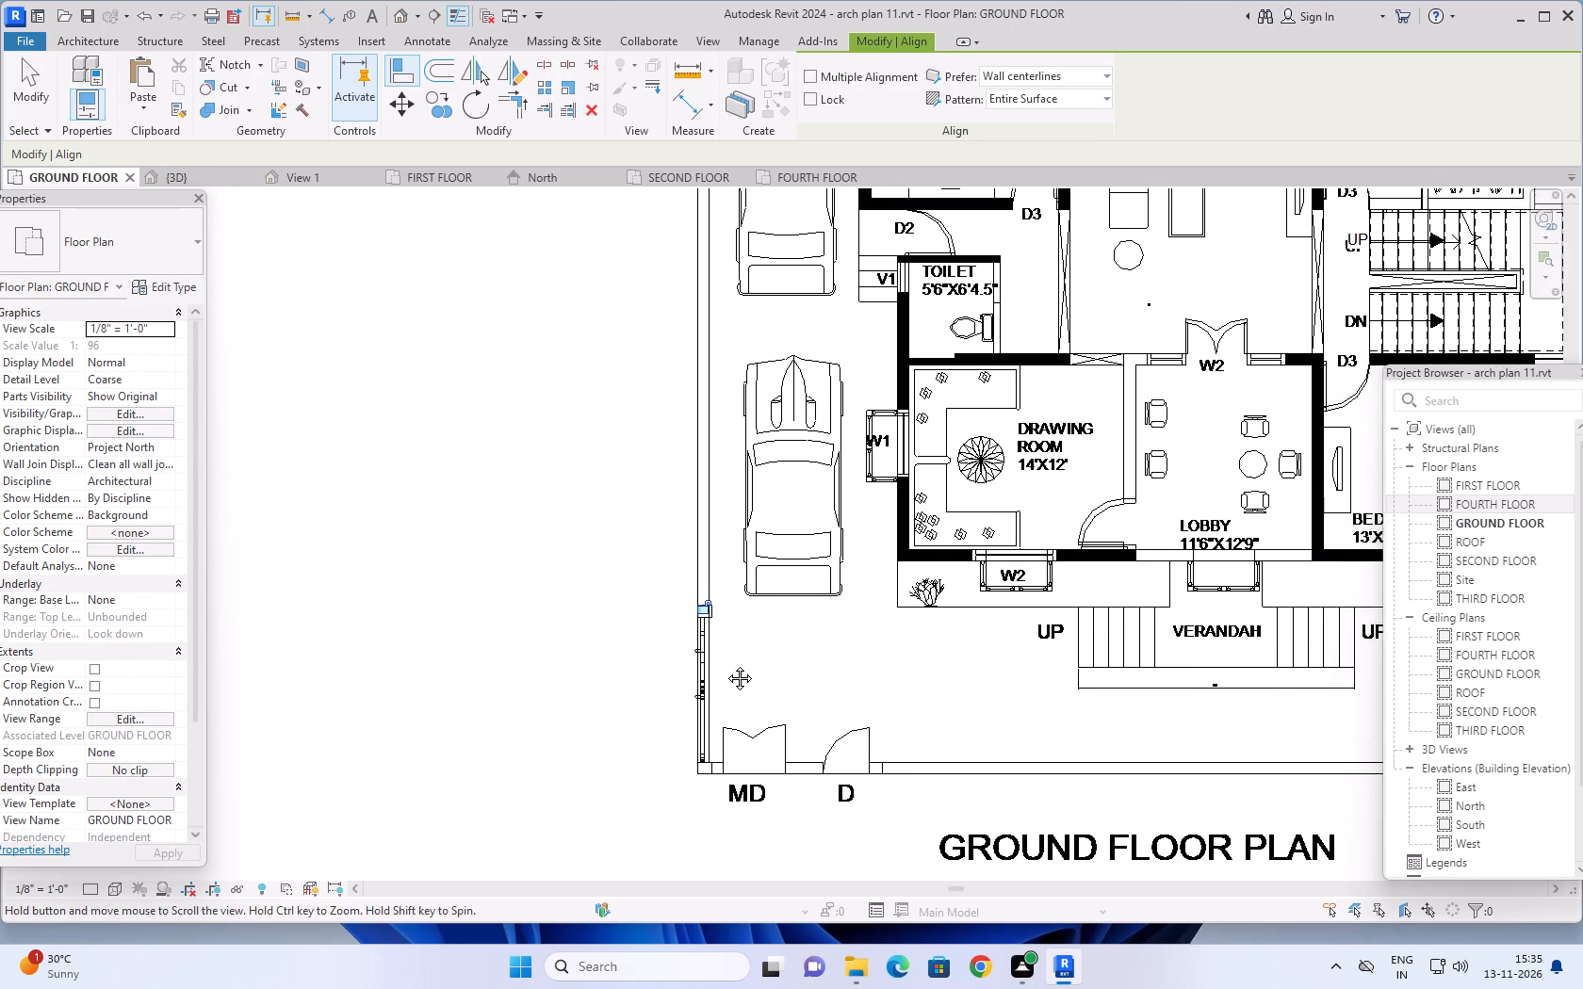
{"action": "middle_click_drag", "start_coordinate": [726, 664], "coordinate": [643, 641]}
{"action": "scroll", "coordinate": [642, 756], "scroll_direction": "up", "scroll_amount": 5}
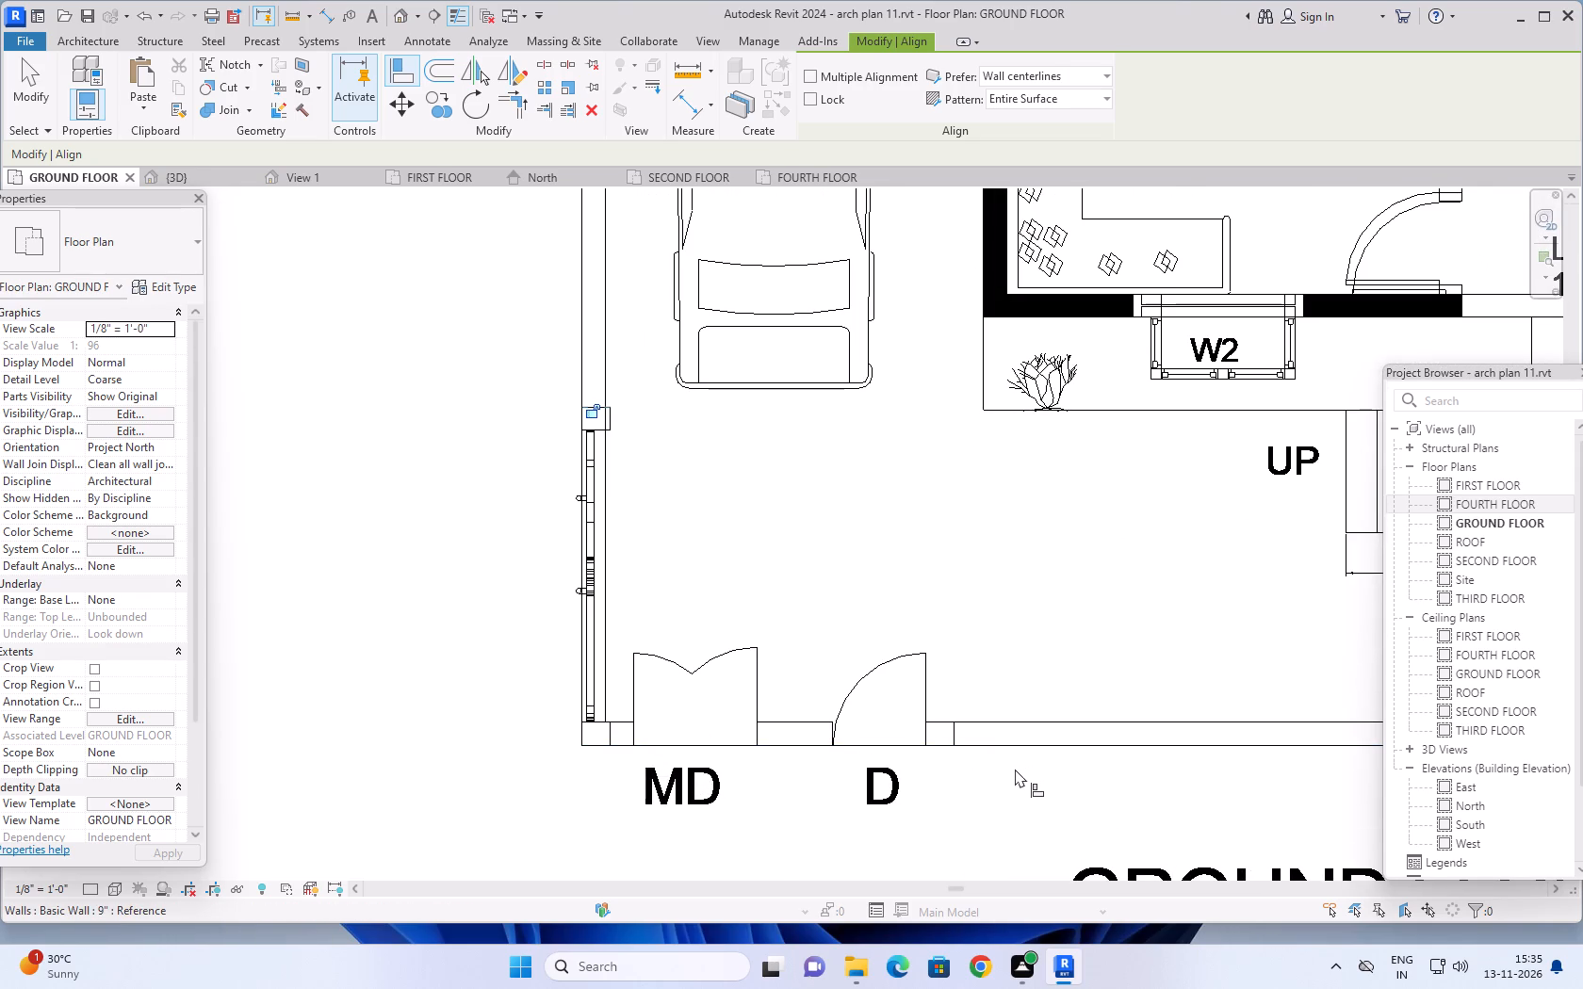
{"action": "key", "text": "Escape"}
{"action": "key", "text": "Escape"}
{"action": "key", "text": "Escape"}
Extend the front boundary wall across the D and MD openings to the corner column, about 57'-5 1/2" long.
{"action": "left_click", "coordinate": [1015, 734]}
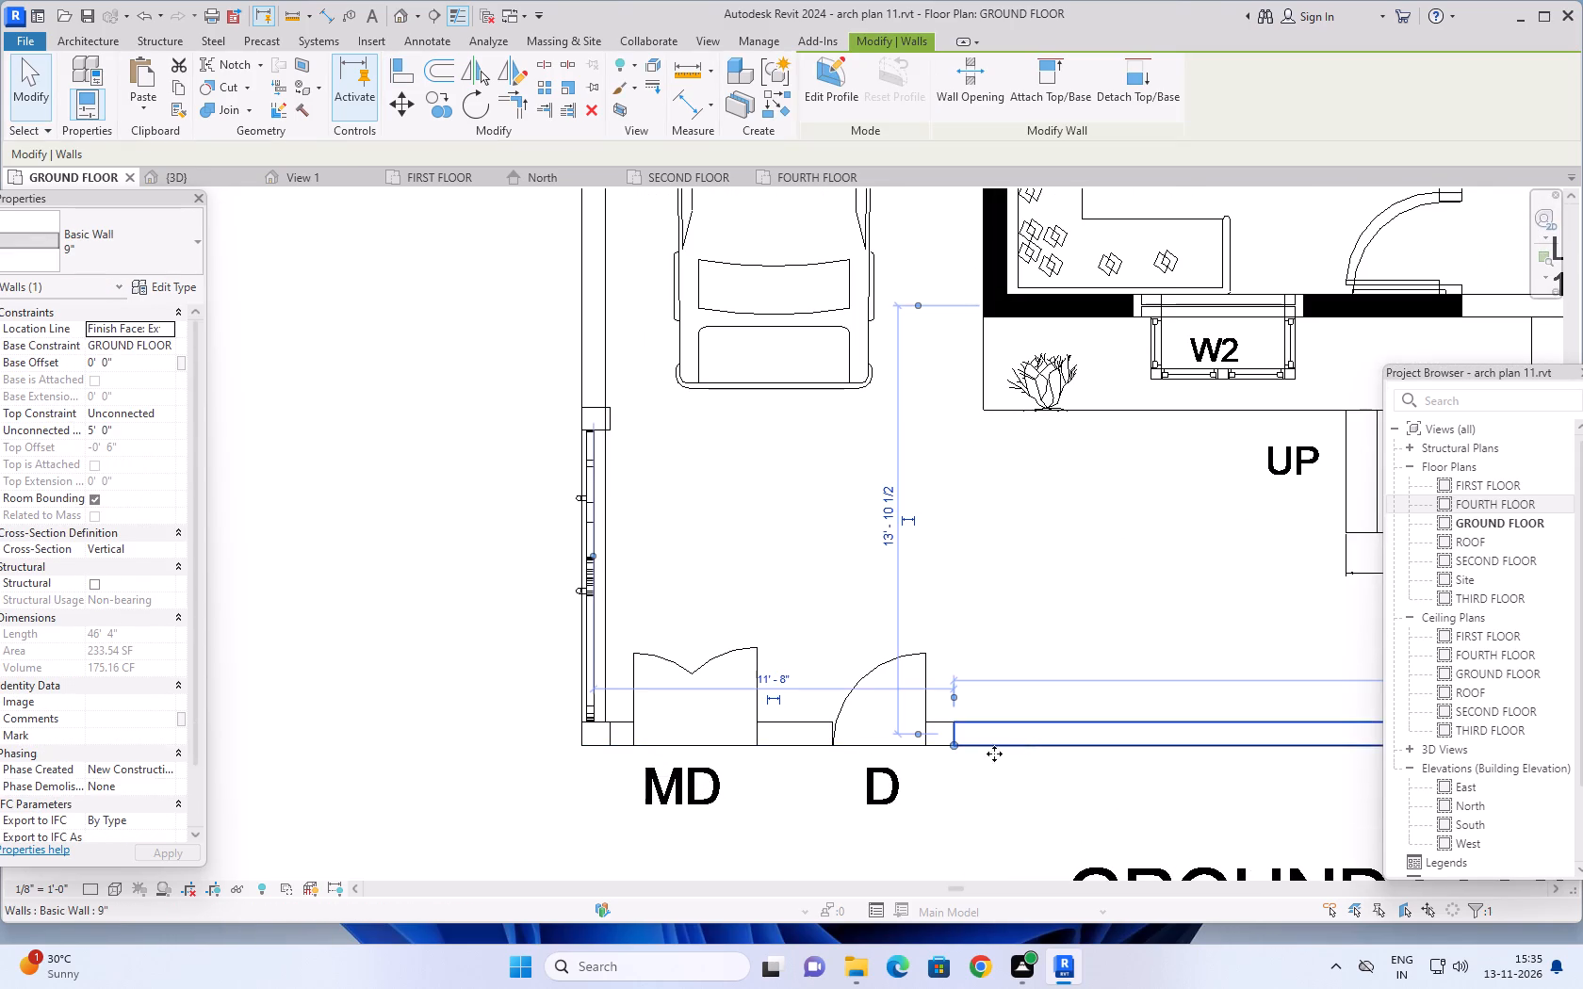
{"action": "left_click_drag", "start_coordinate": [955, 745], "coordinate": [719, 742]}
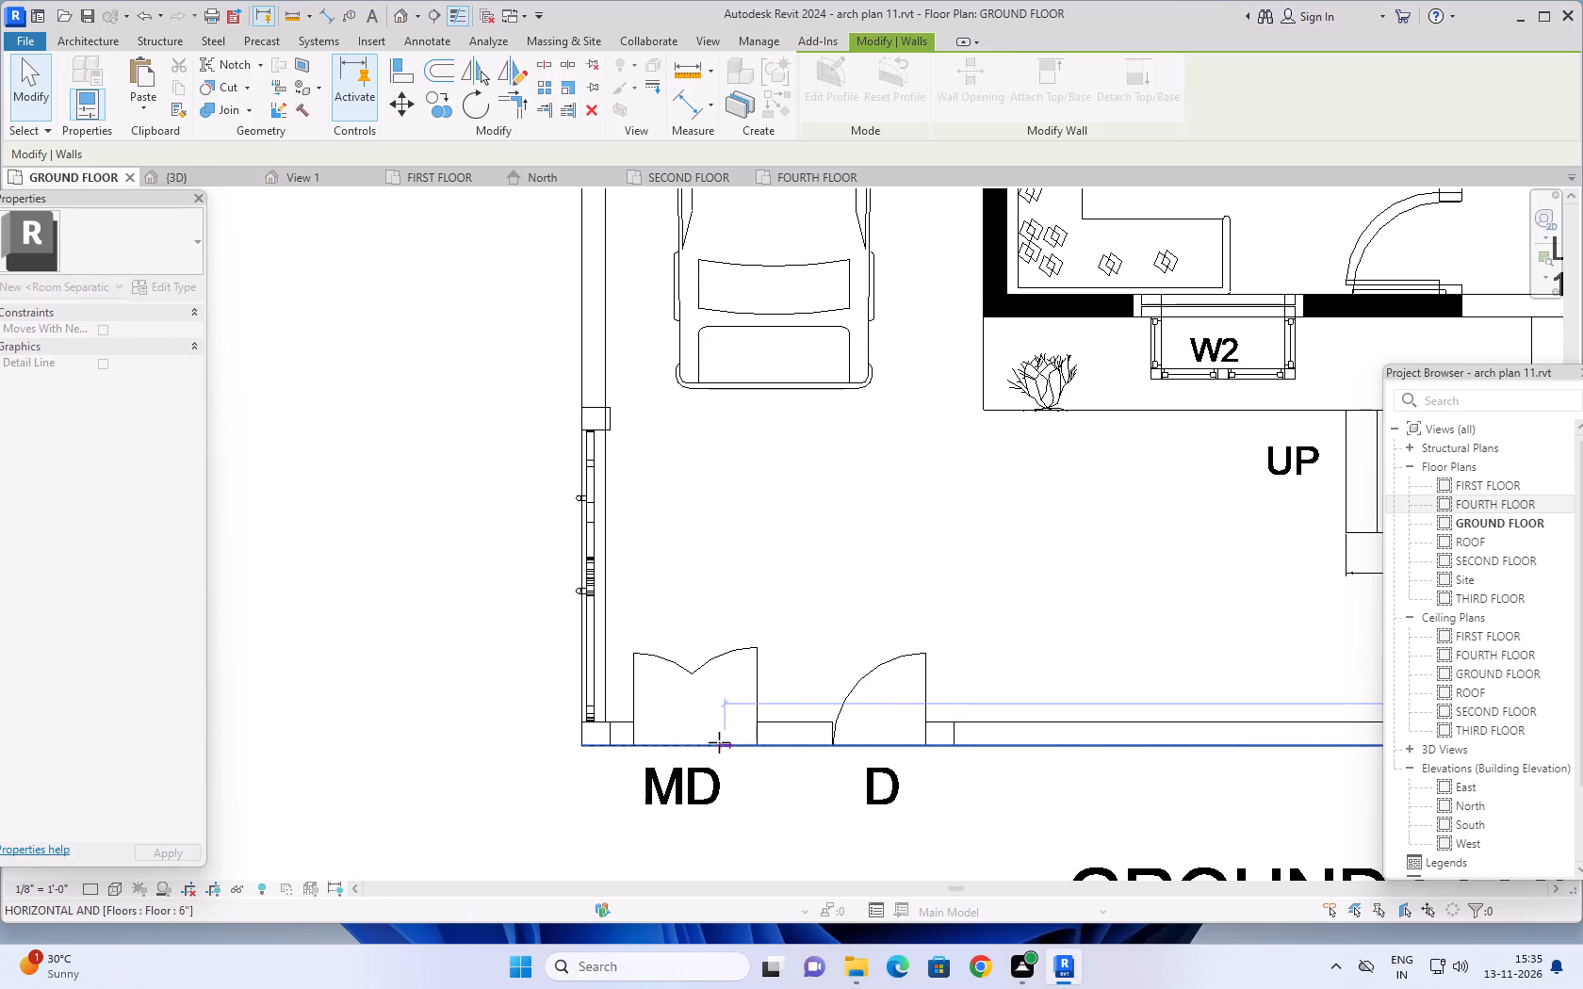
{"action": "left_click_drag", "start_coordinate": [719, 742], "coordinate": [613, 744]}
{"action": "scroll", "coordinate": [714, 770], "scroll_direction": "down", "scroll_amount": 7}
{"action": "scroll", "coordinate": [1007, 786], "scroll_direction": "down", "scroll_amount": 2}
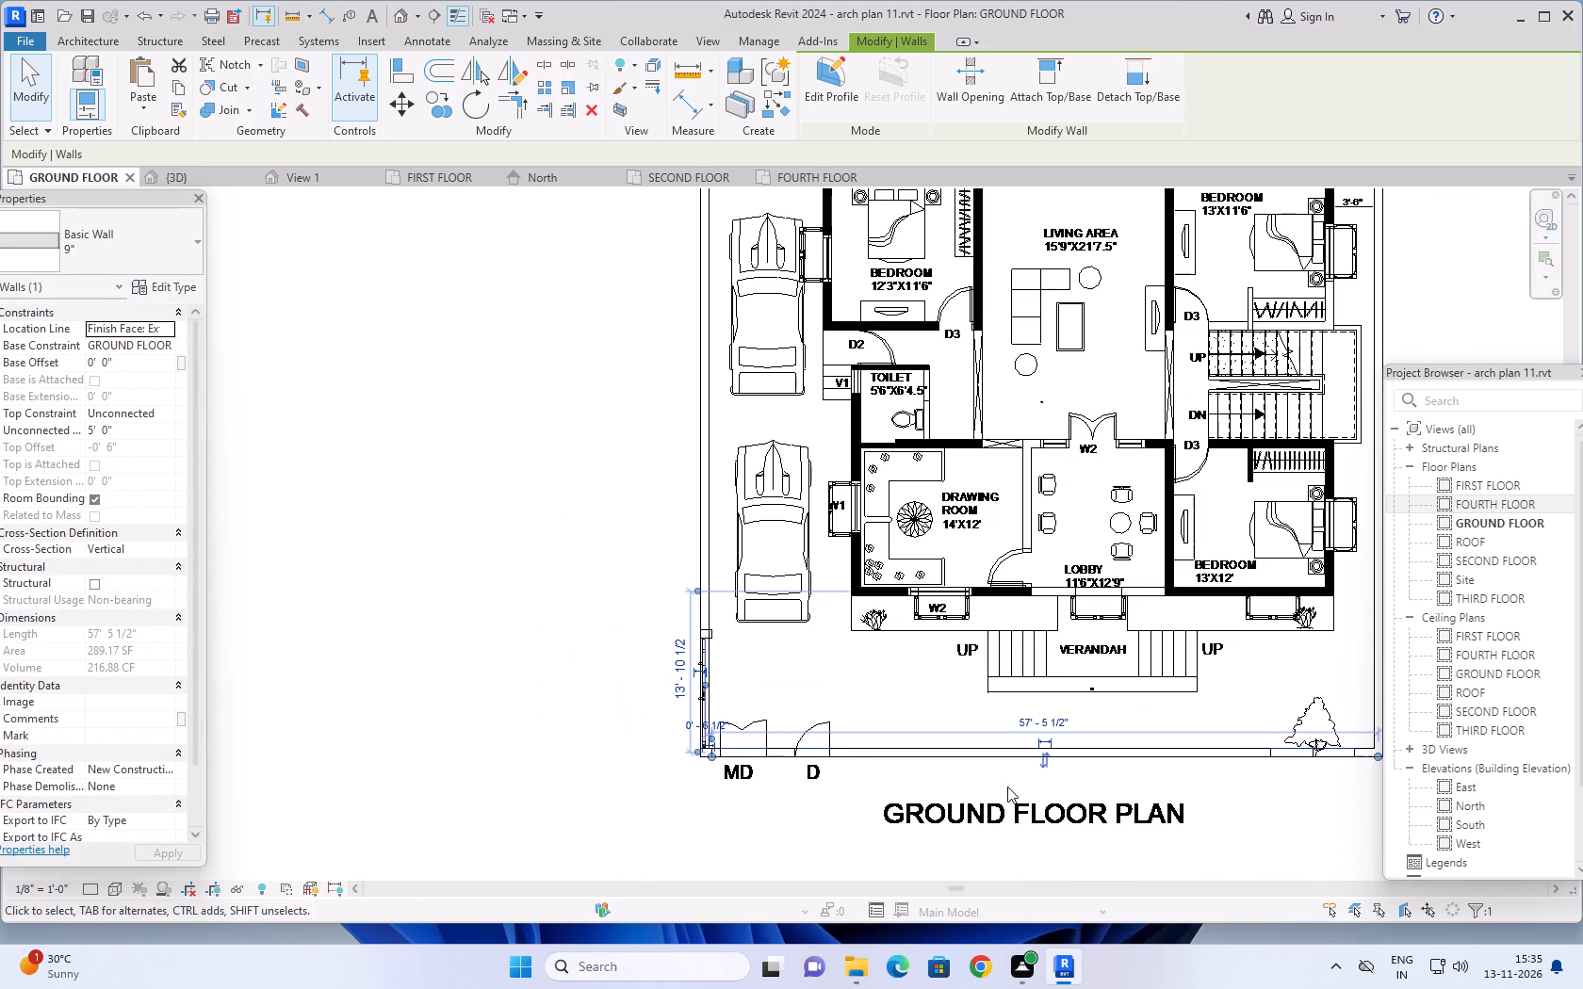
{"action": "scroll", "coordinate": [1007, 786], "scroll_direction": "down", "scroll_amount": 2}
{"action": "key", "text": "Escape"}
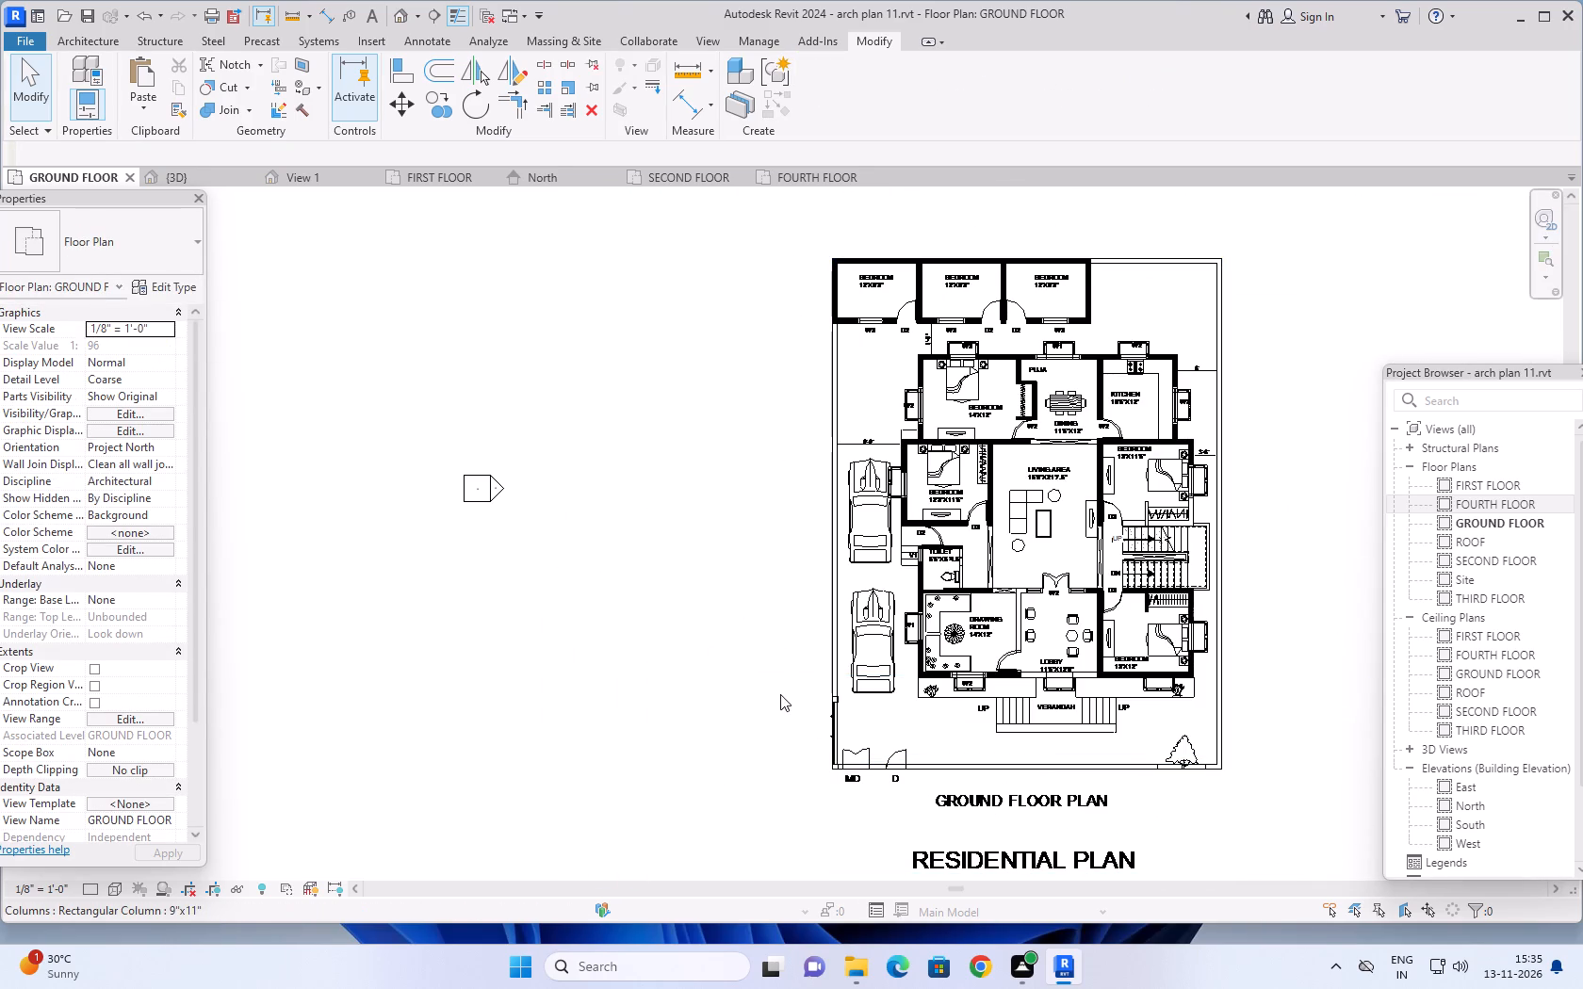
{"action": "key", "text": "Escape"}
Inspect the relocated gate and its flanking columns in the 3D view, looking from the building's left side.
{"action": "left_click", "coordinate": [175, 172]}
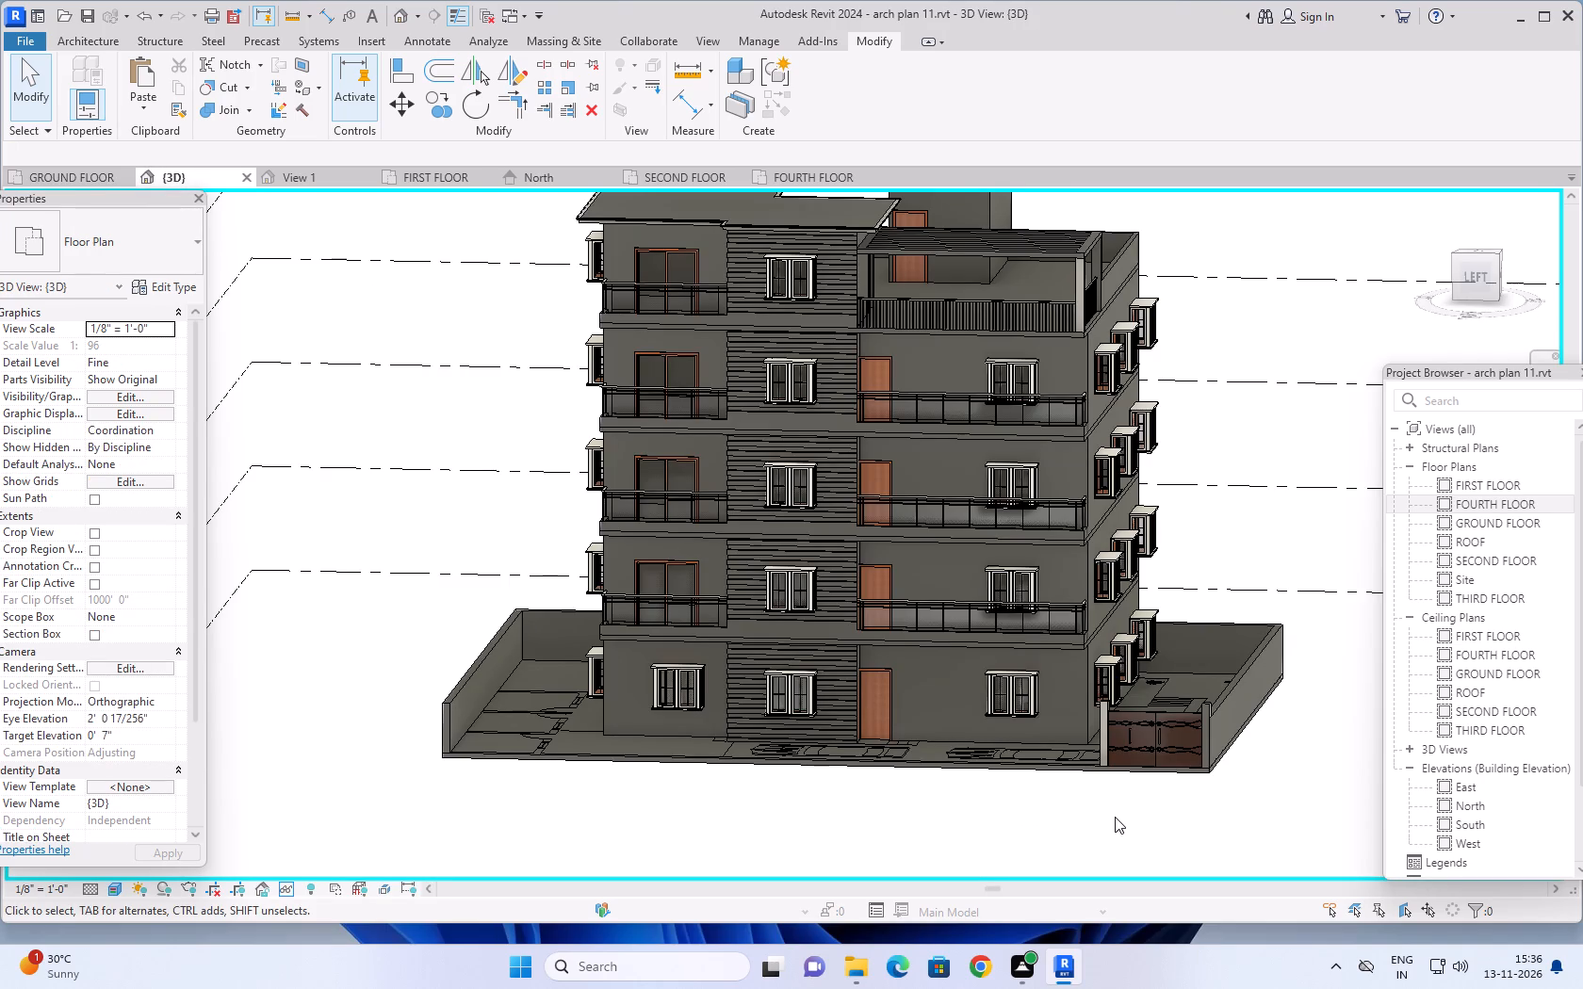
{"action": "middle_click_drag", "start_coordinate": [1115, 817], "coordinate": [1156, 786], "text": "shift"}
{"action": "middle_click_drag", "start_coordinate": [1156, 786], "coordinate": [1144, 768], "text": "shift"}
{"action": "scroll", "coordinate": [1144, 782], "scroll_direction": "up", "scroll_amount": 4}
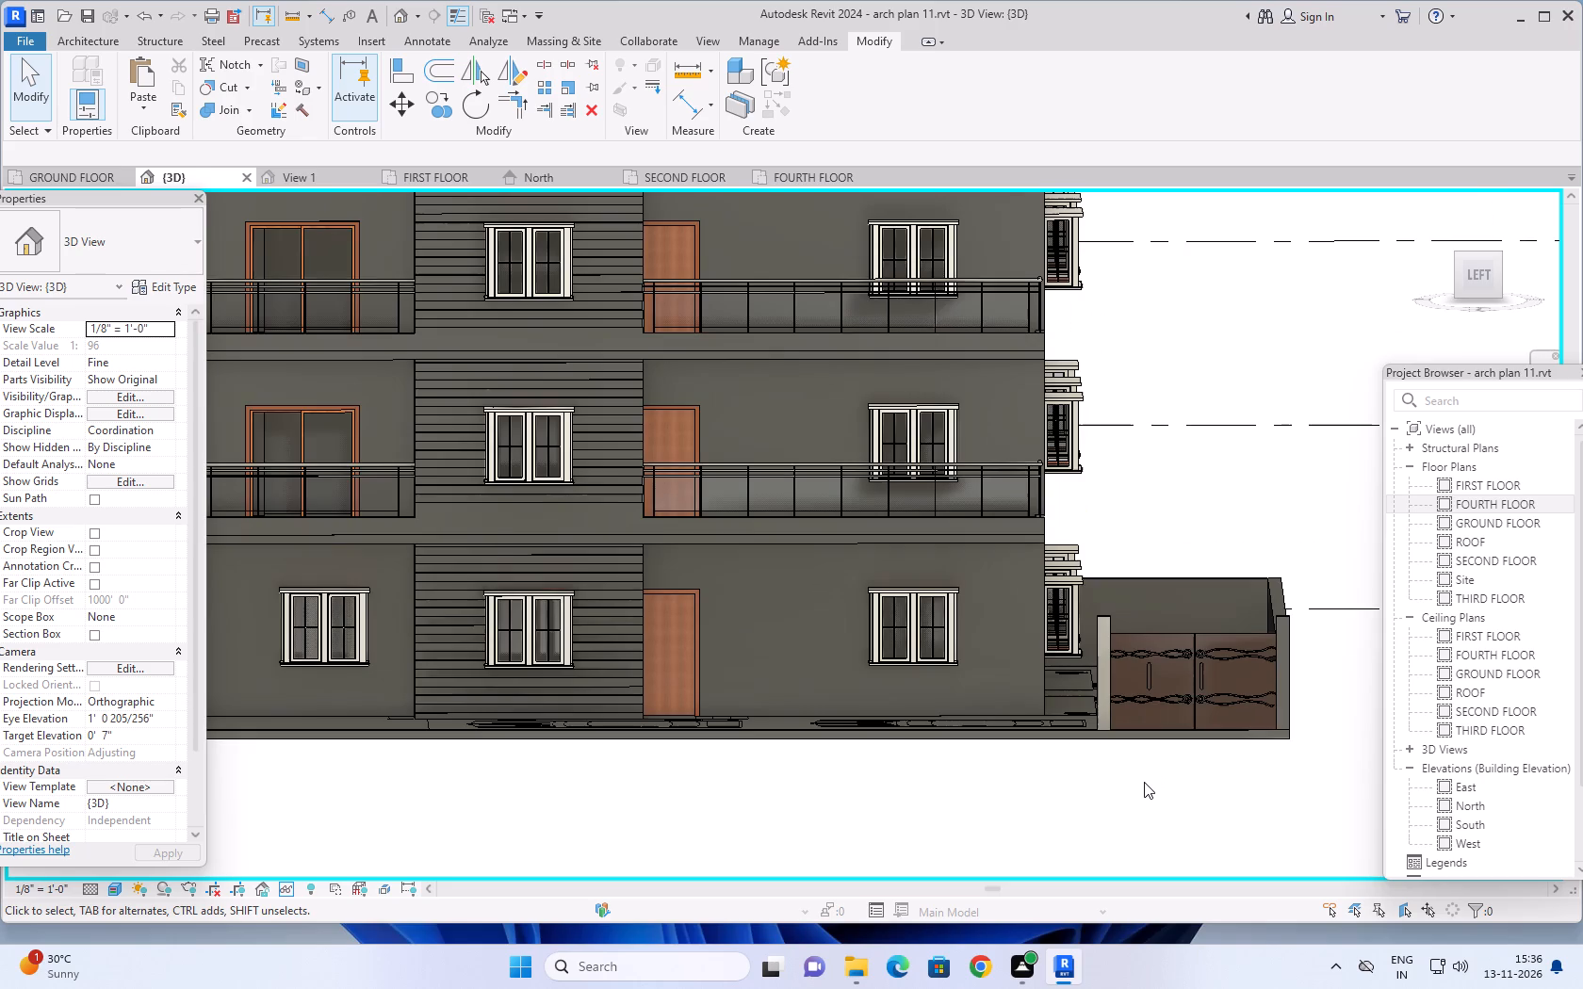
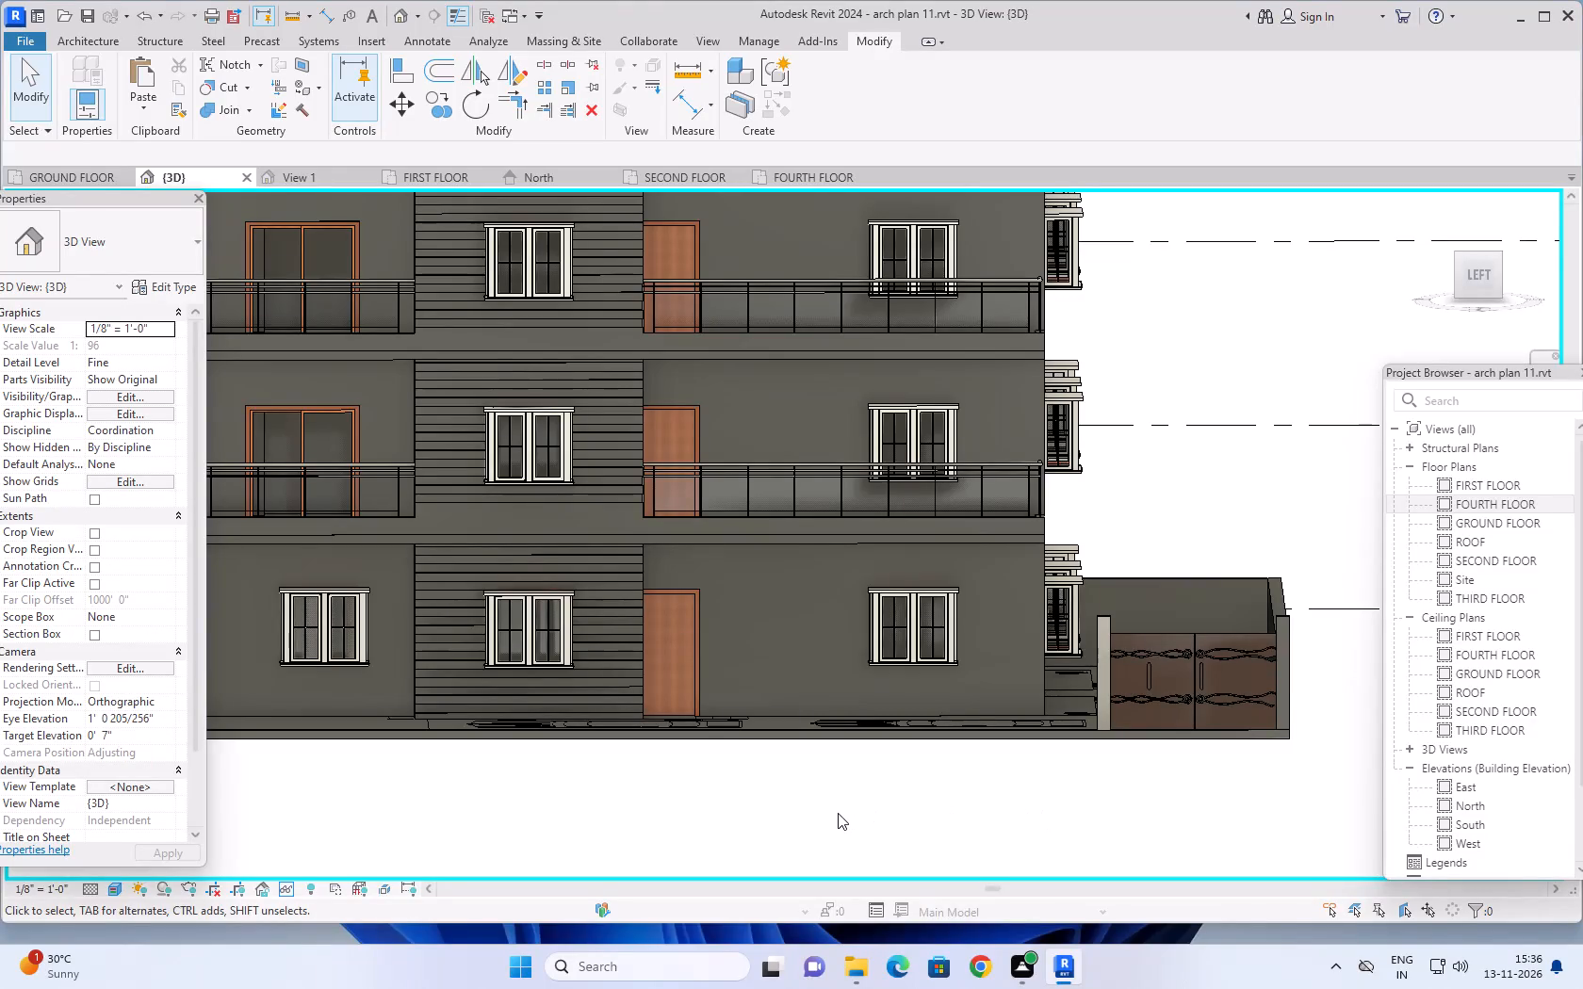
Review the type properties of the ground-floor 9" exterior wall between the door and the gate-side corner.
{"action": "left_click", "coordinate": [757, 640]}
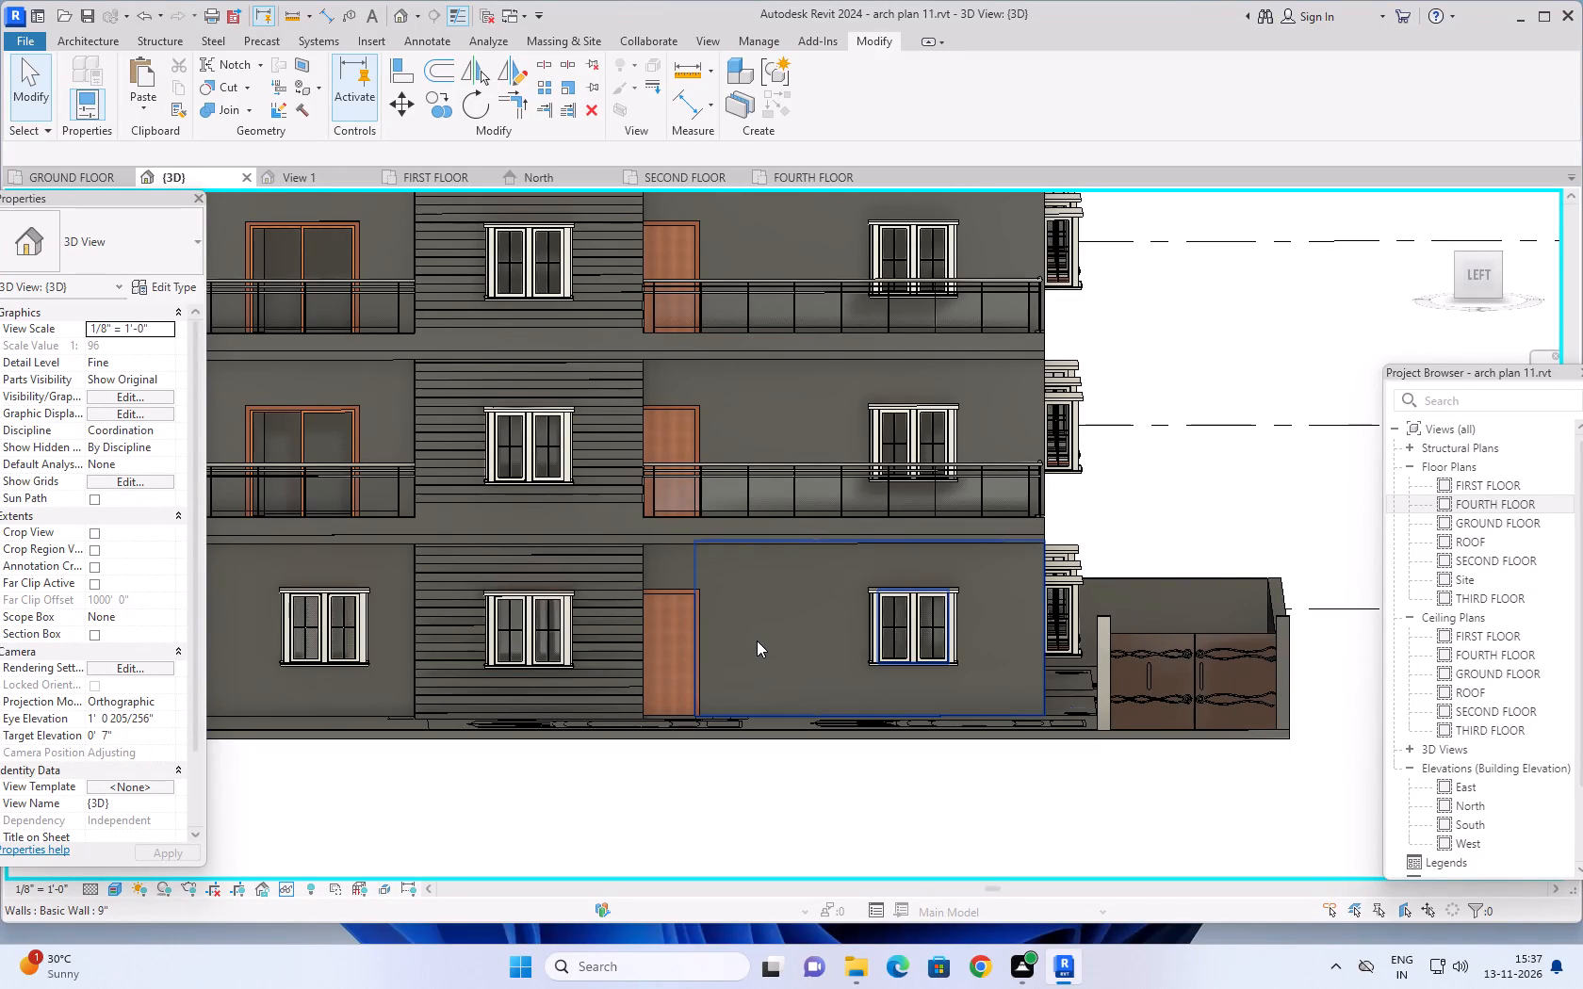
{"action": "left_click", "coordinate": [155, 285]}
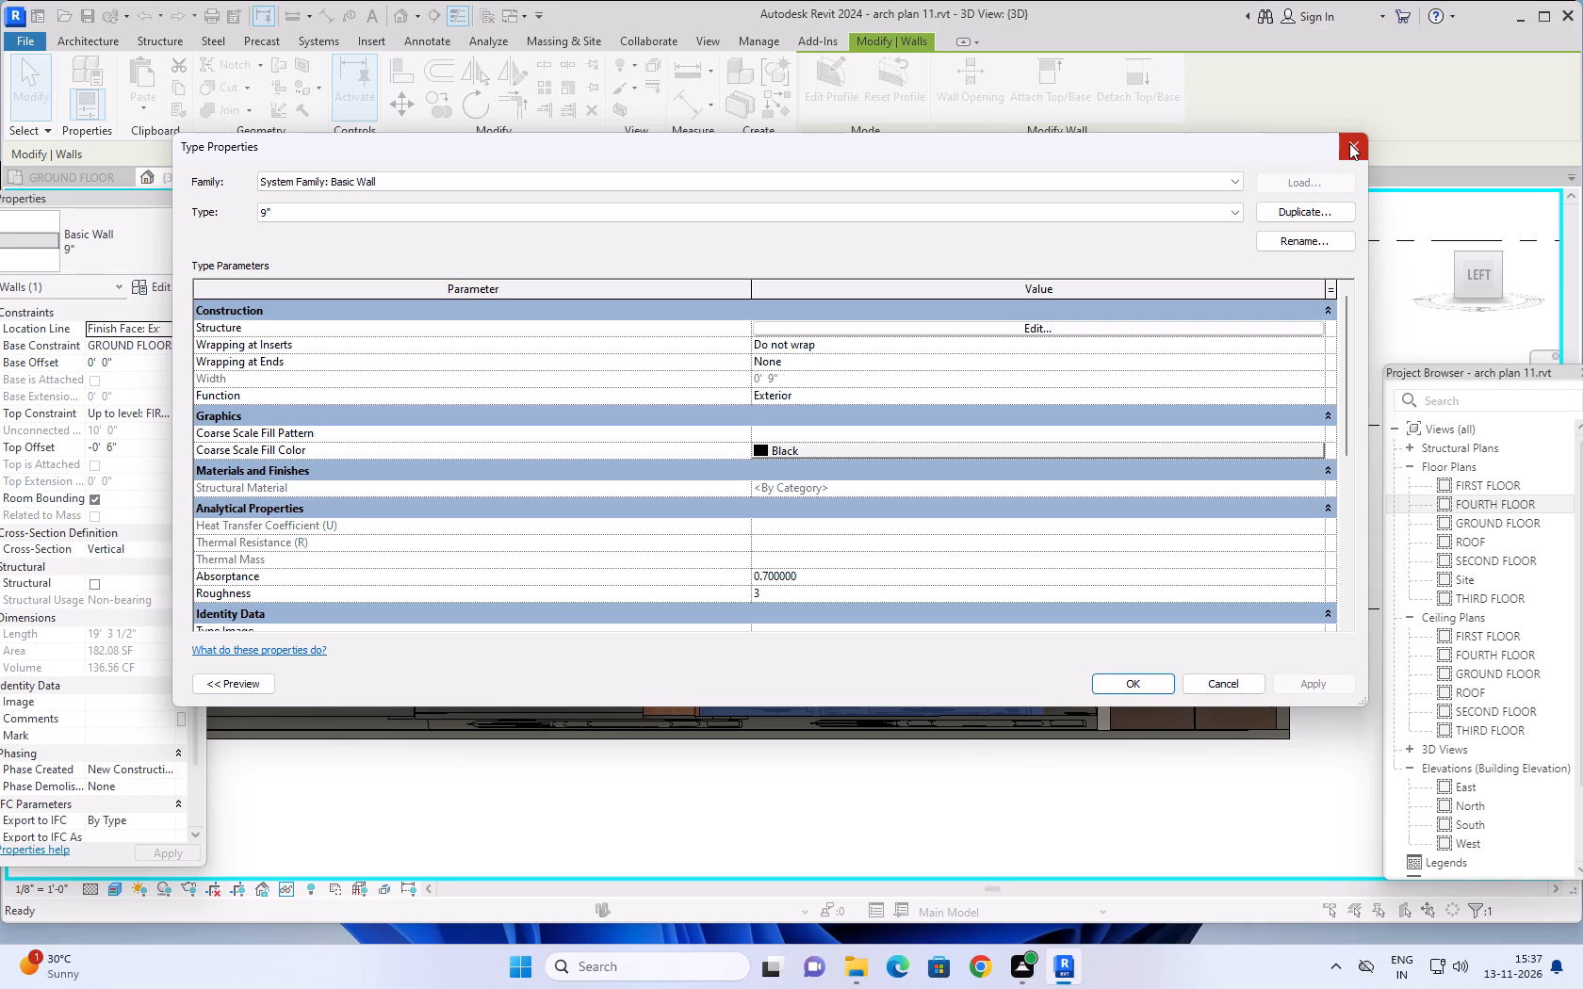
{"action": "left_click", "coordinate": [1349, 143]}
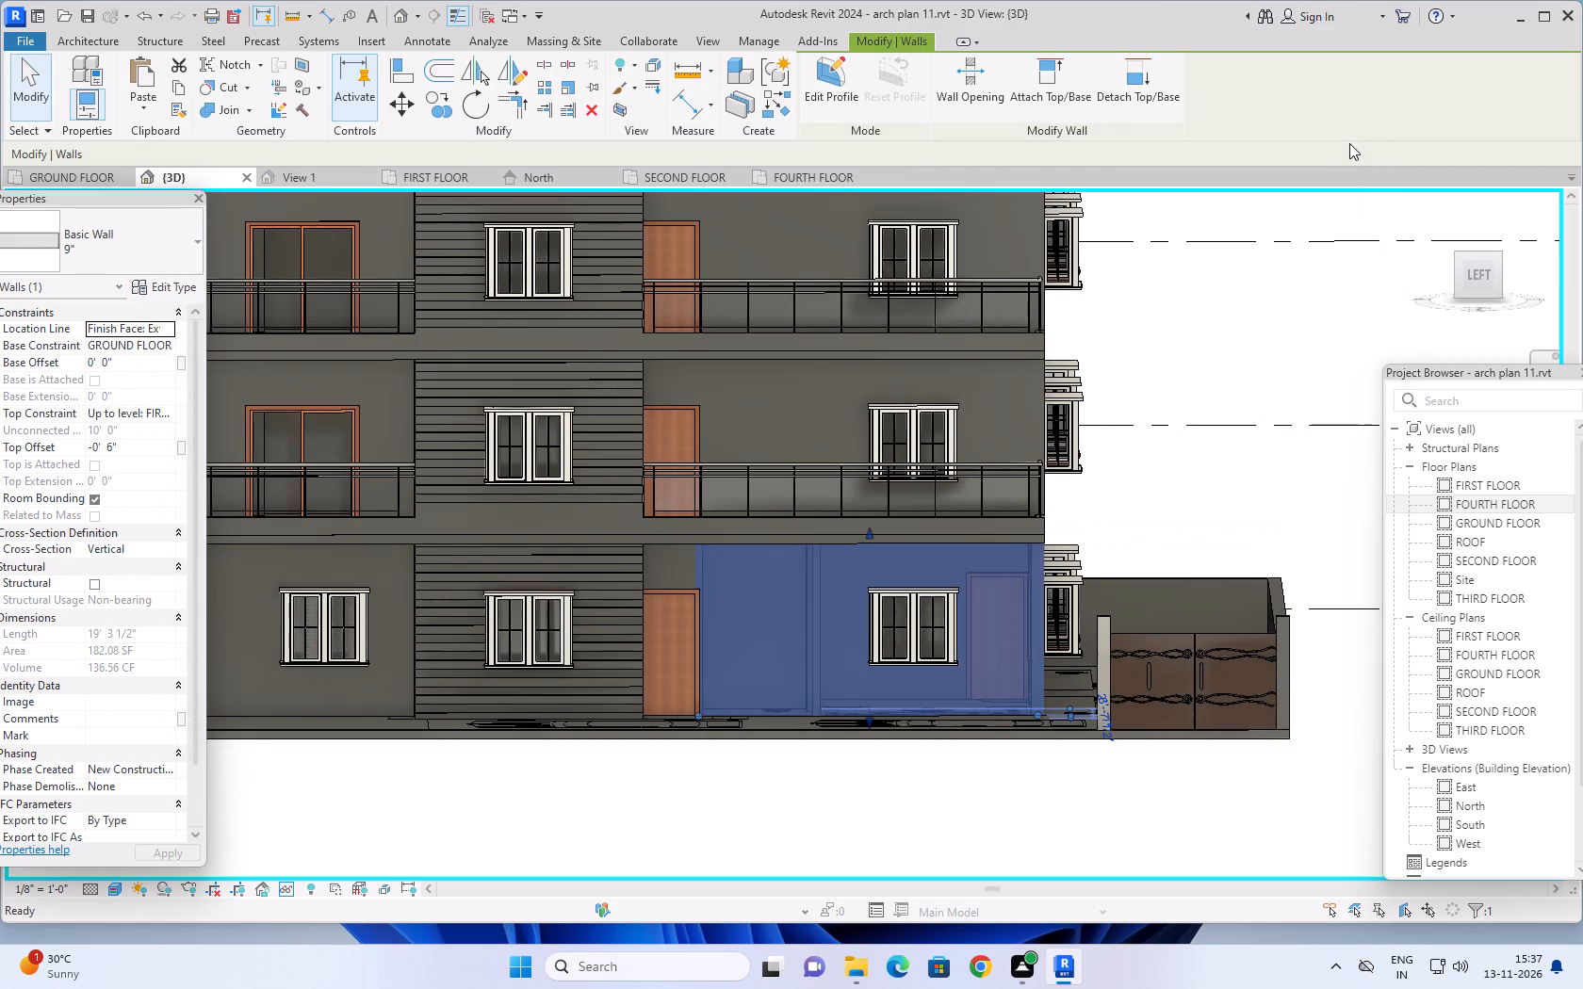
{"action": "left_click", "coordinate": [1204, 477]}
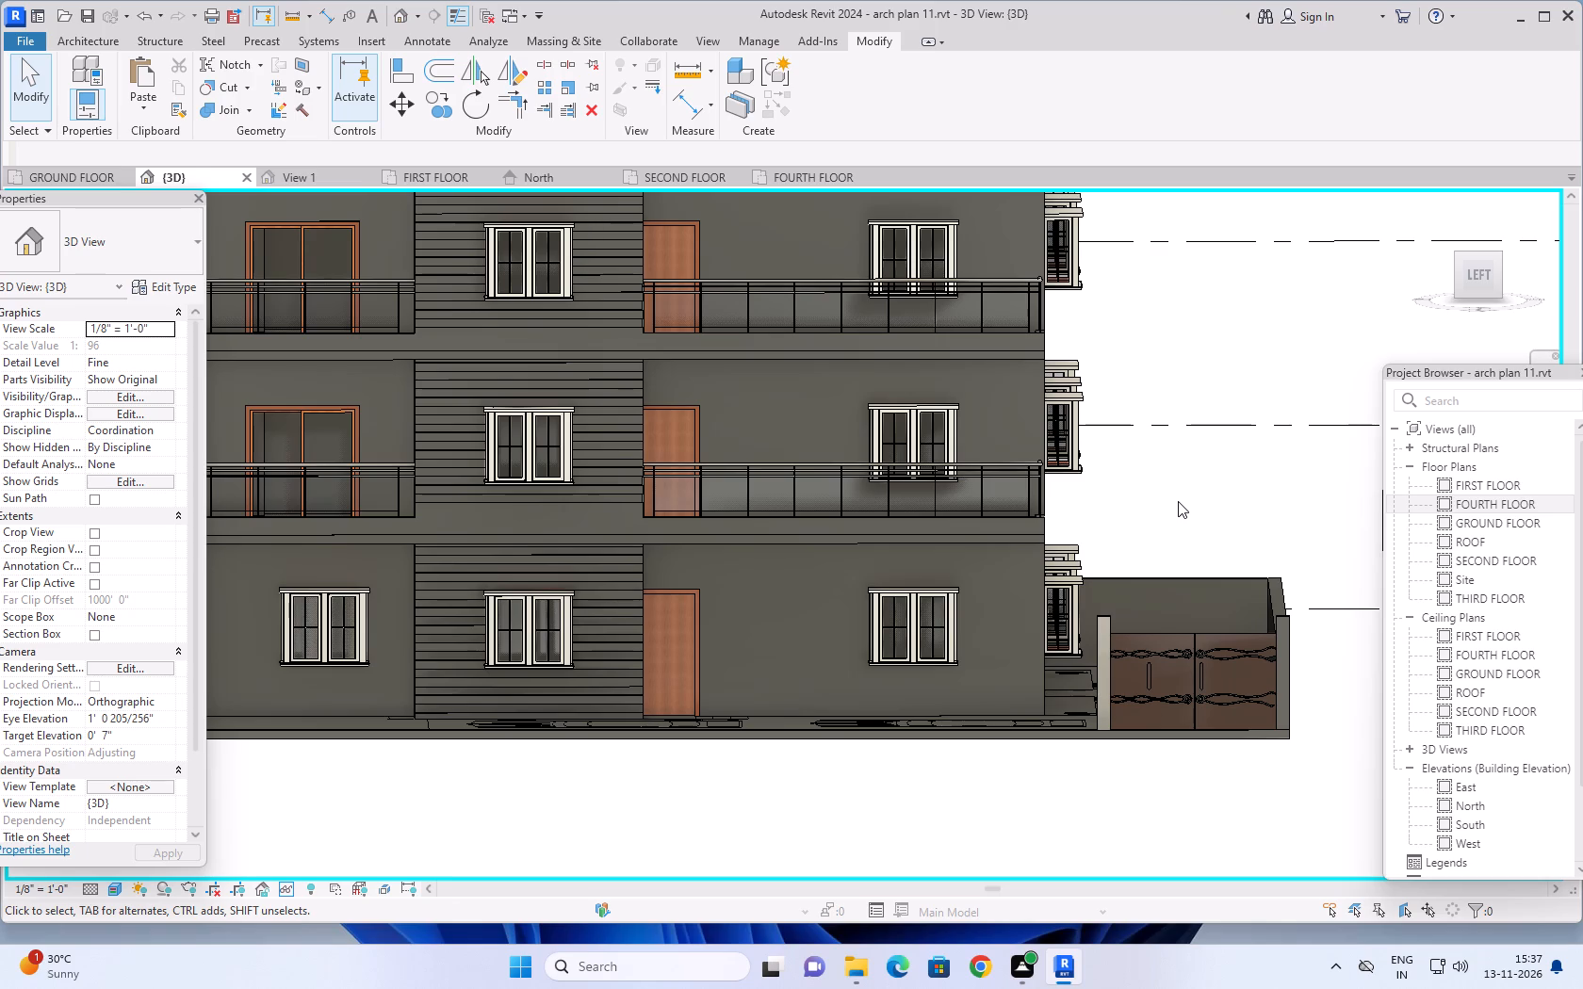
Examine the building's left facade in the 3D view, from the ground-floor boundary wall and gate up to the roof.
{"action": "scroll", "coordinate": [1178, 501], "scroll_direction": "down", "scroll_amount": 1}
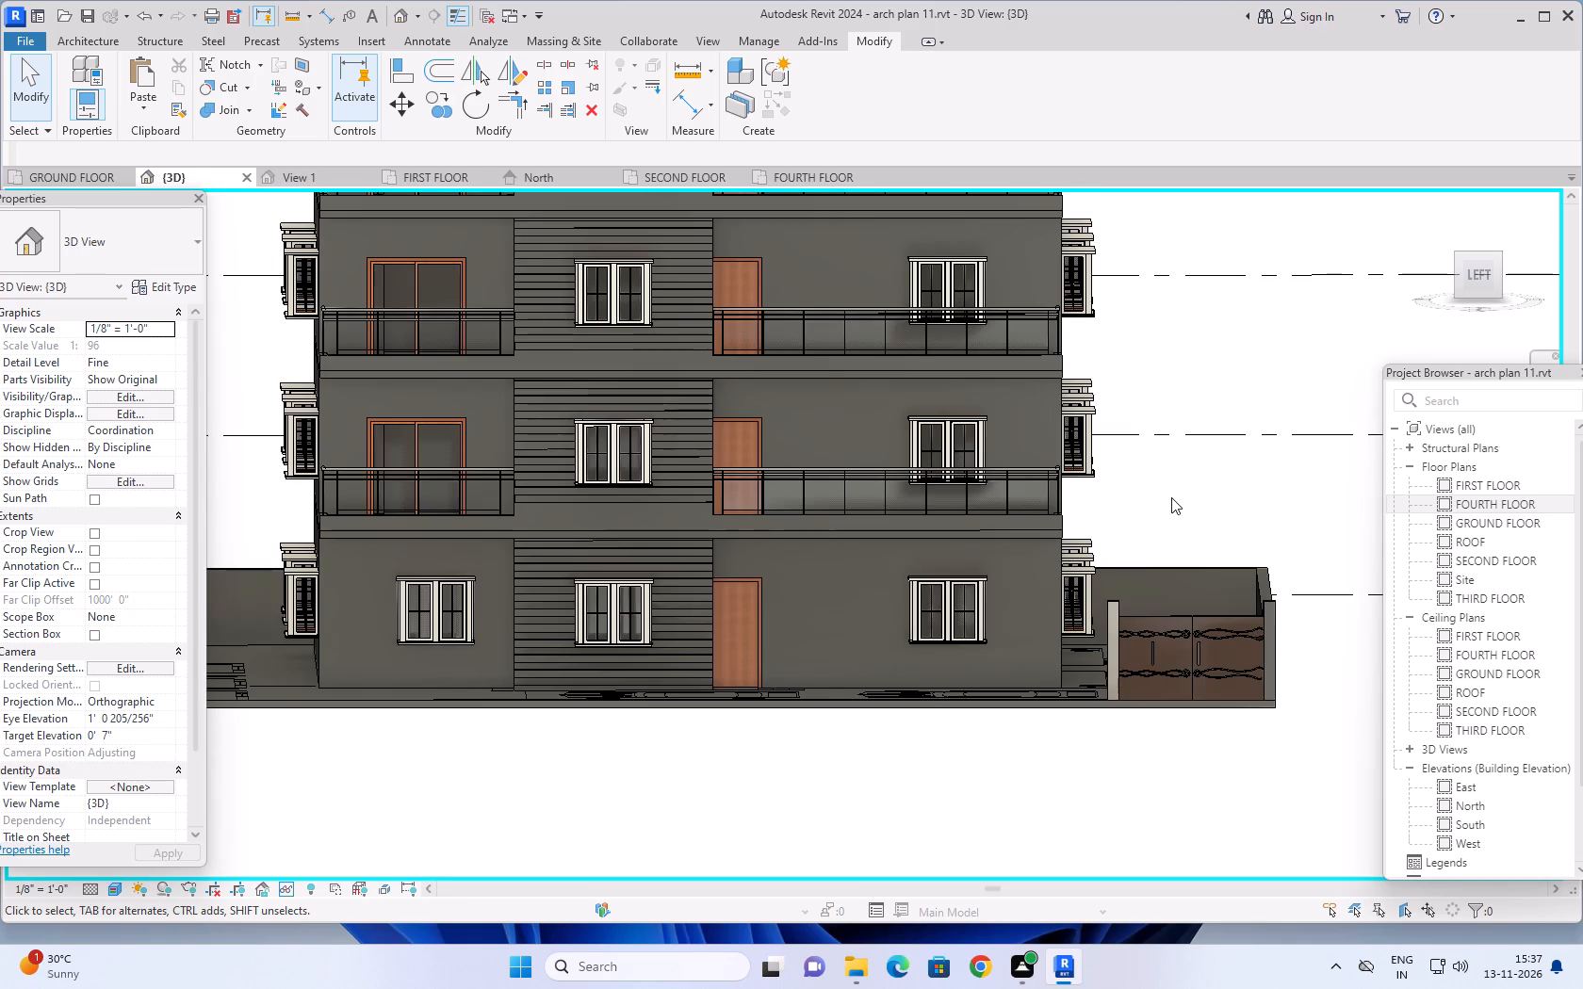
{"action": "middle_click_drag", "start_coordinate": [1171, 497], "coordinate": [1207, 483]}
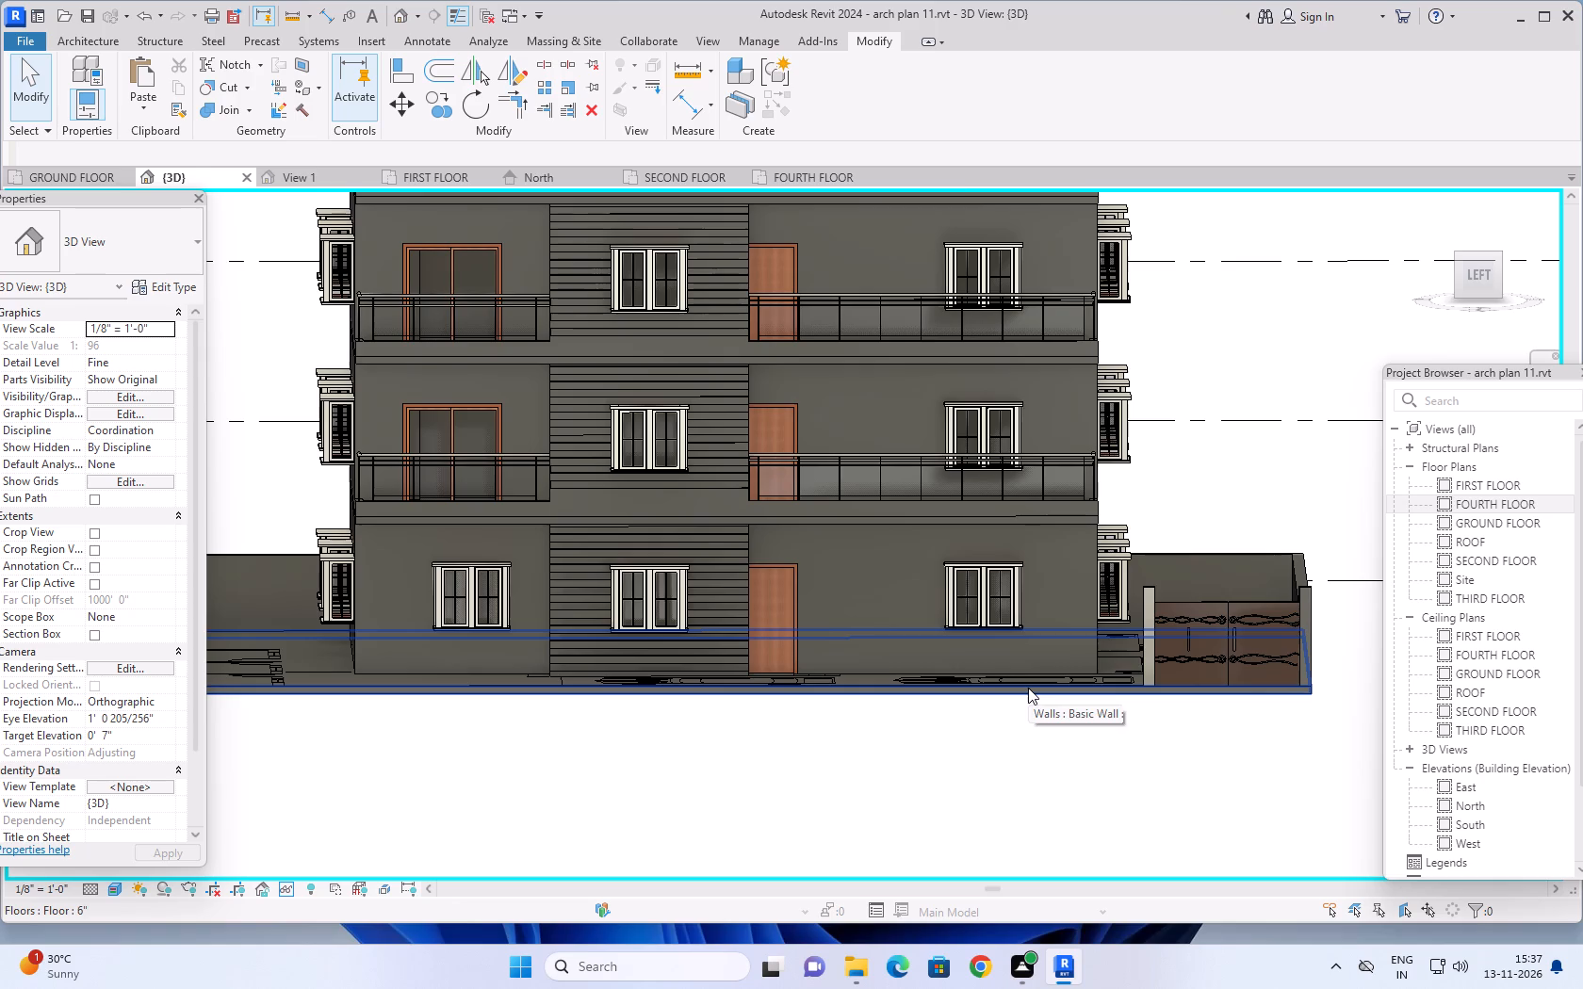
{"action": "scroll", "coordinate": [1028, 688], "scroll_direction": "down", "scroll_amount": 1}
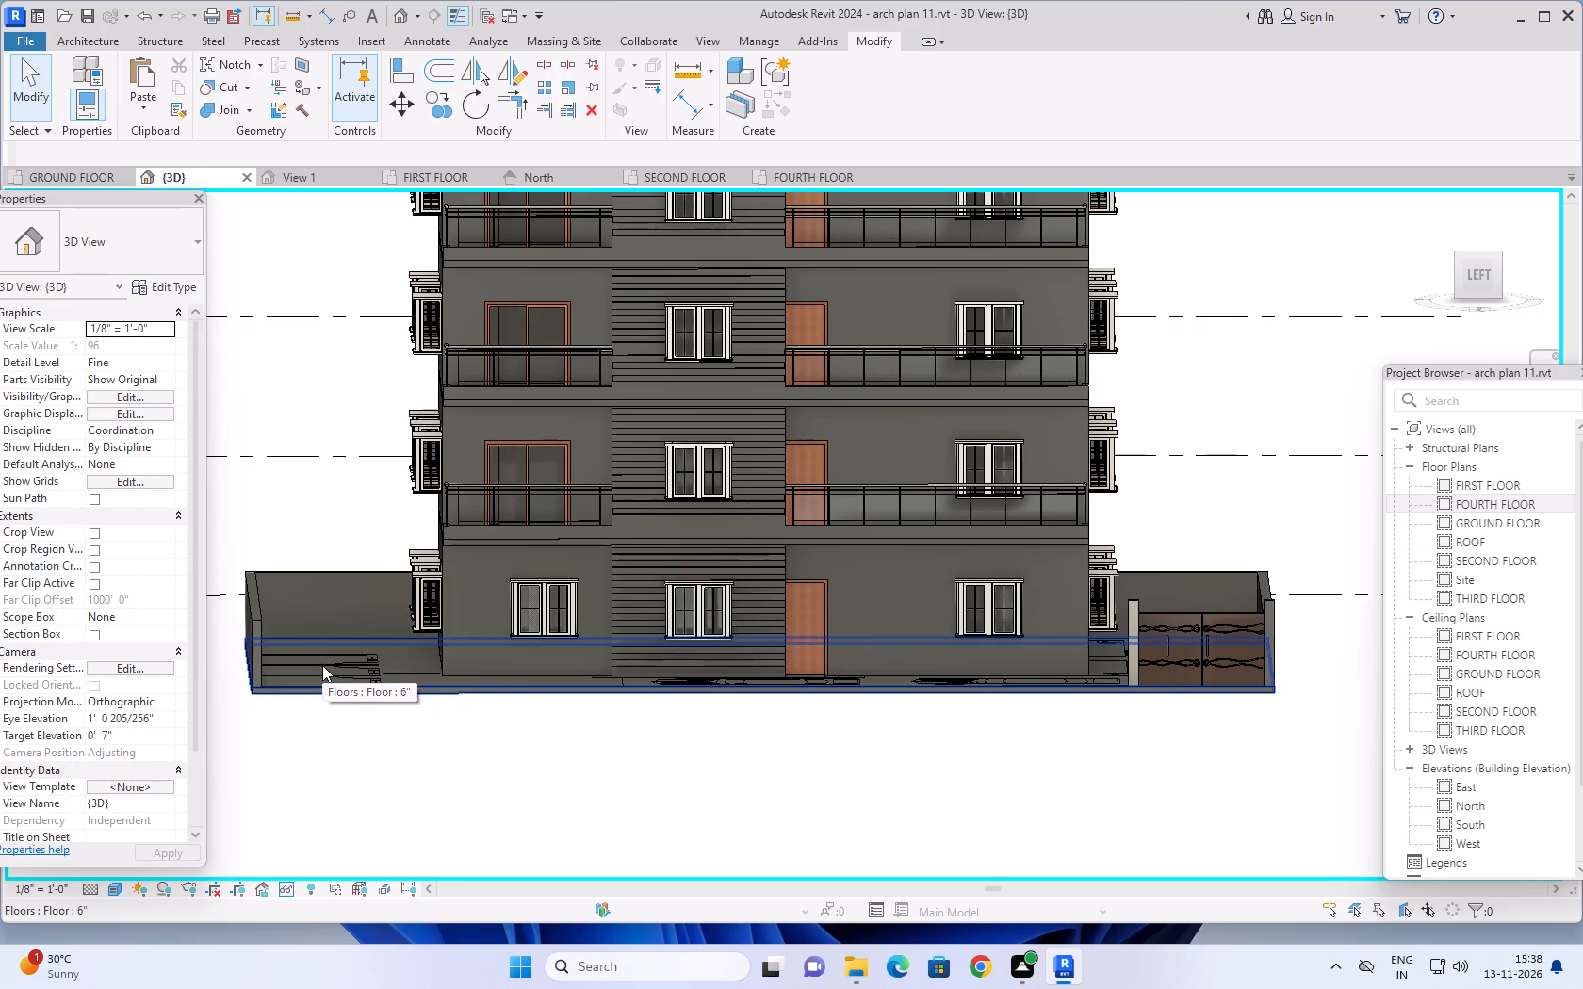
{"action": "scroll", "coordinate": [366, 727], "scroll_direction": "down", "scroll_amount": 1}
{"action": "middle_click_drag", "start_coordinate": [376, 734], "coordinate": [482, 748]}
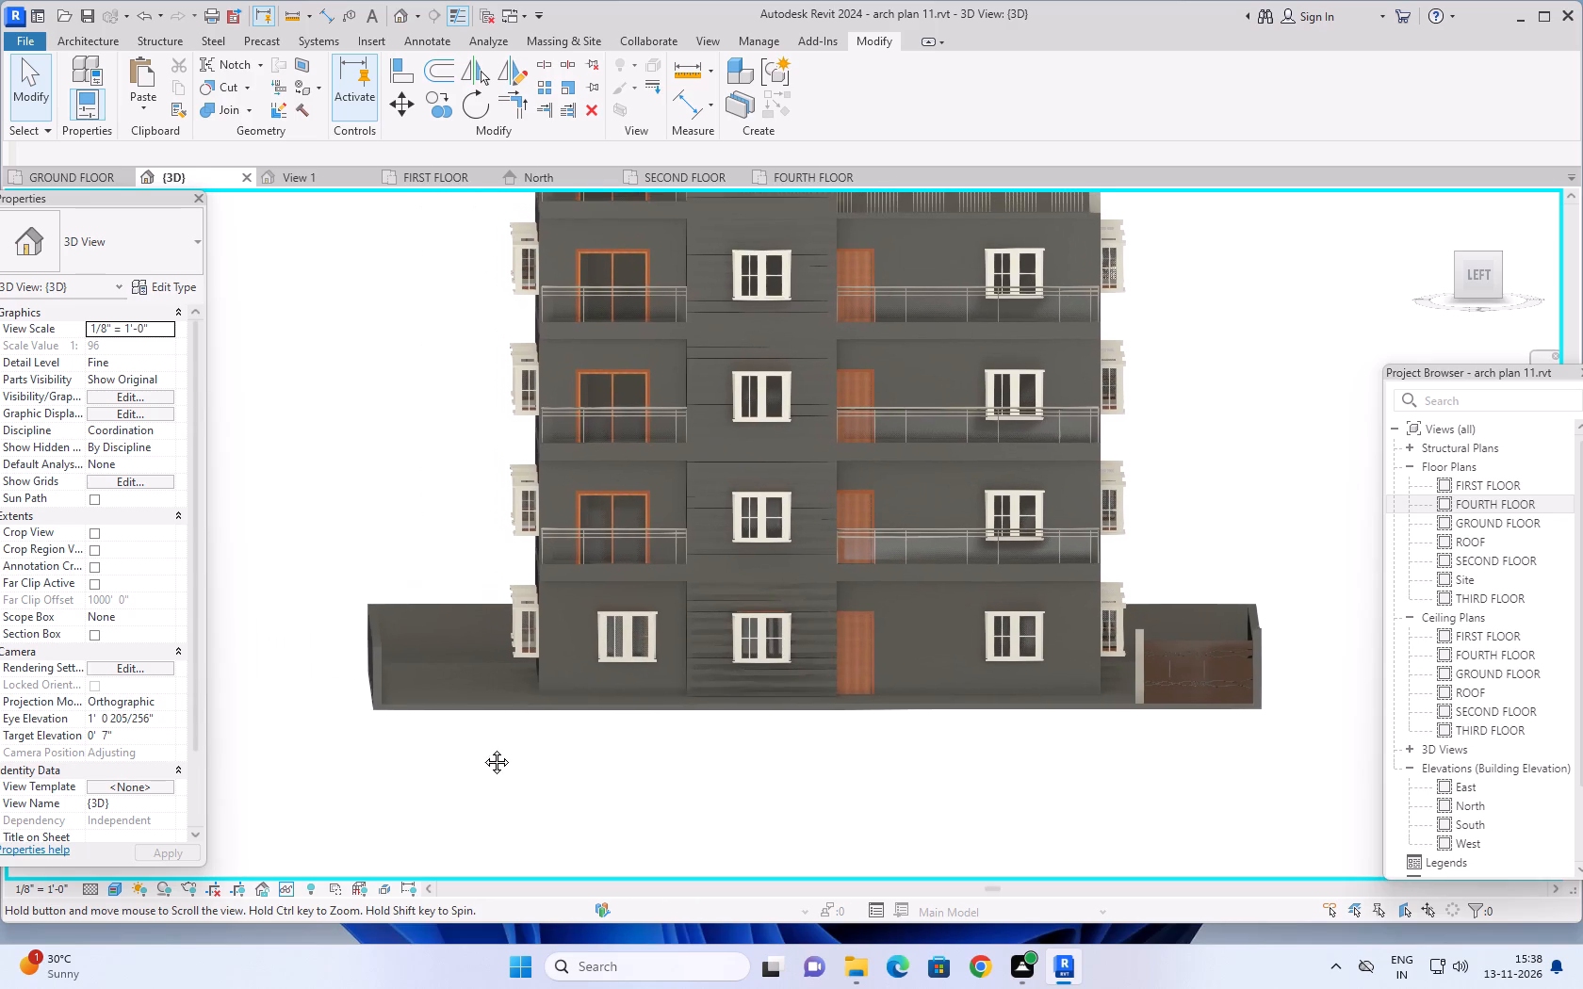
{"action": "middle_click_drag", "start_coordinate": [482, 748], "coordinate": [482, 749]}
{"action": "scroll", "coordinate": [482, 751], "scroll_direction": "up", "scroll_amount": 1}
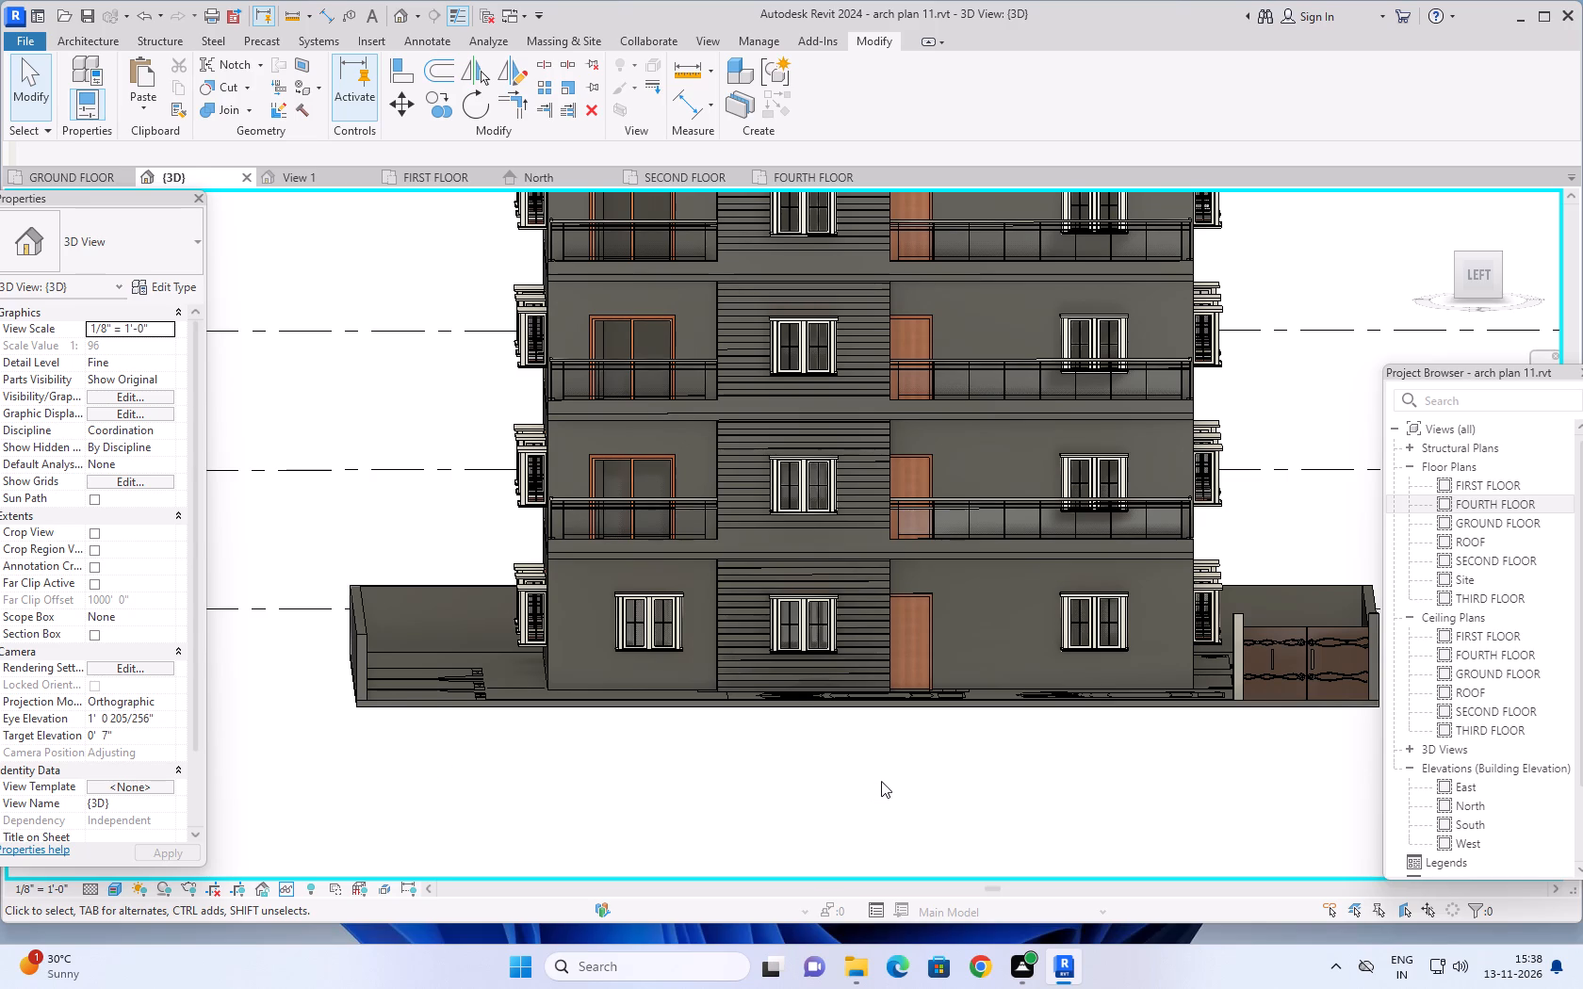
{"action": "scroll", "coordinate": [901, 777], "scroll_direction": "down", "scroll_amount": 1}
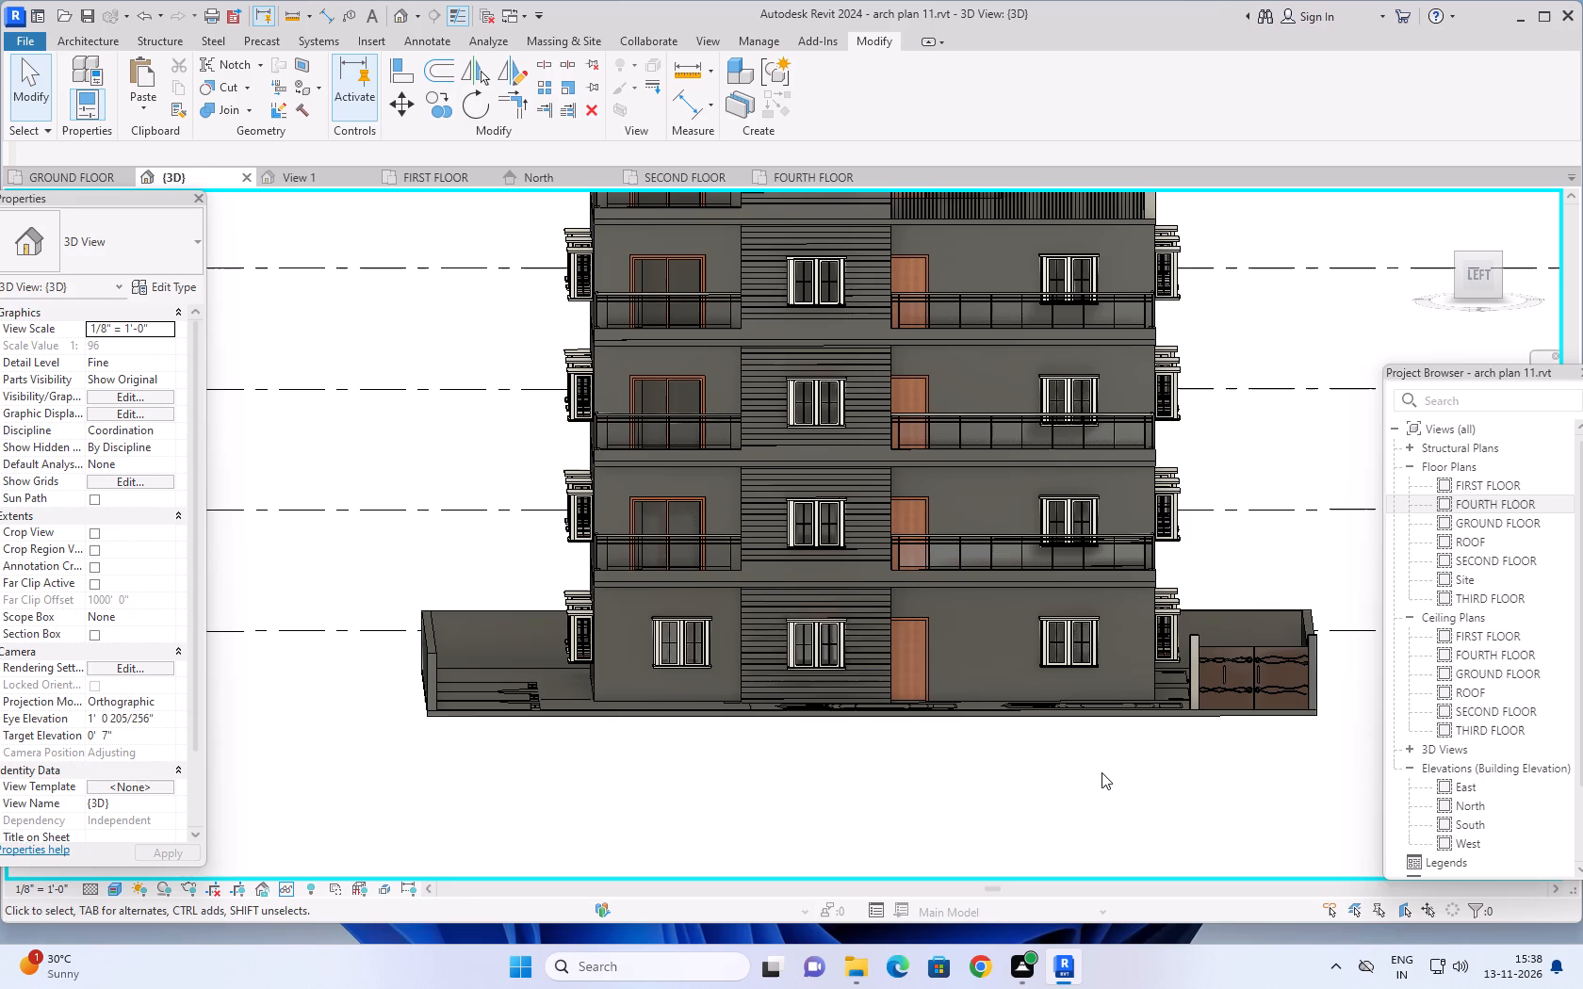
{"action": "middle_click_drag", "start_coordinate": [1102, 772], "coordinate": [1025, 806]}
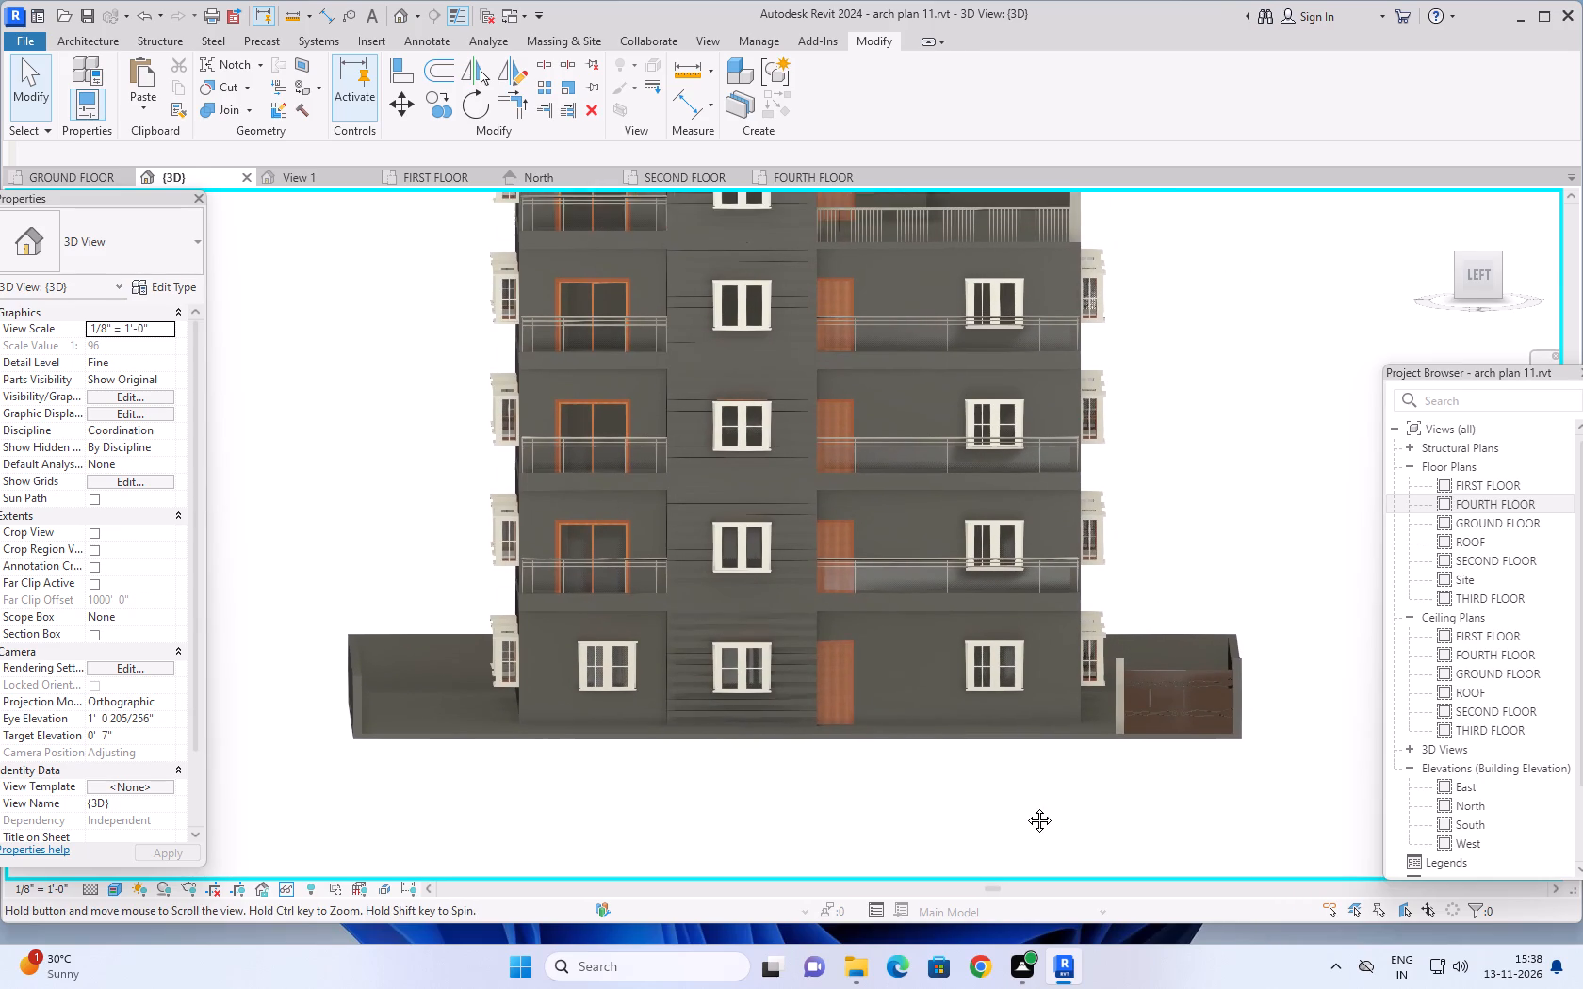
{"action": "middle_click_drag", "start_coordinate": [1025, 806], "coordinate": [1012, 884]}
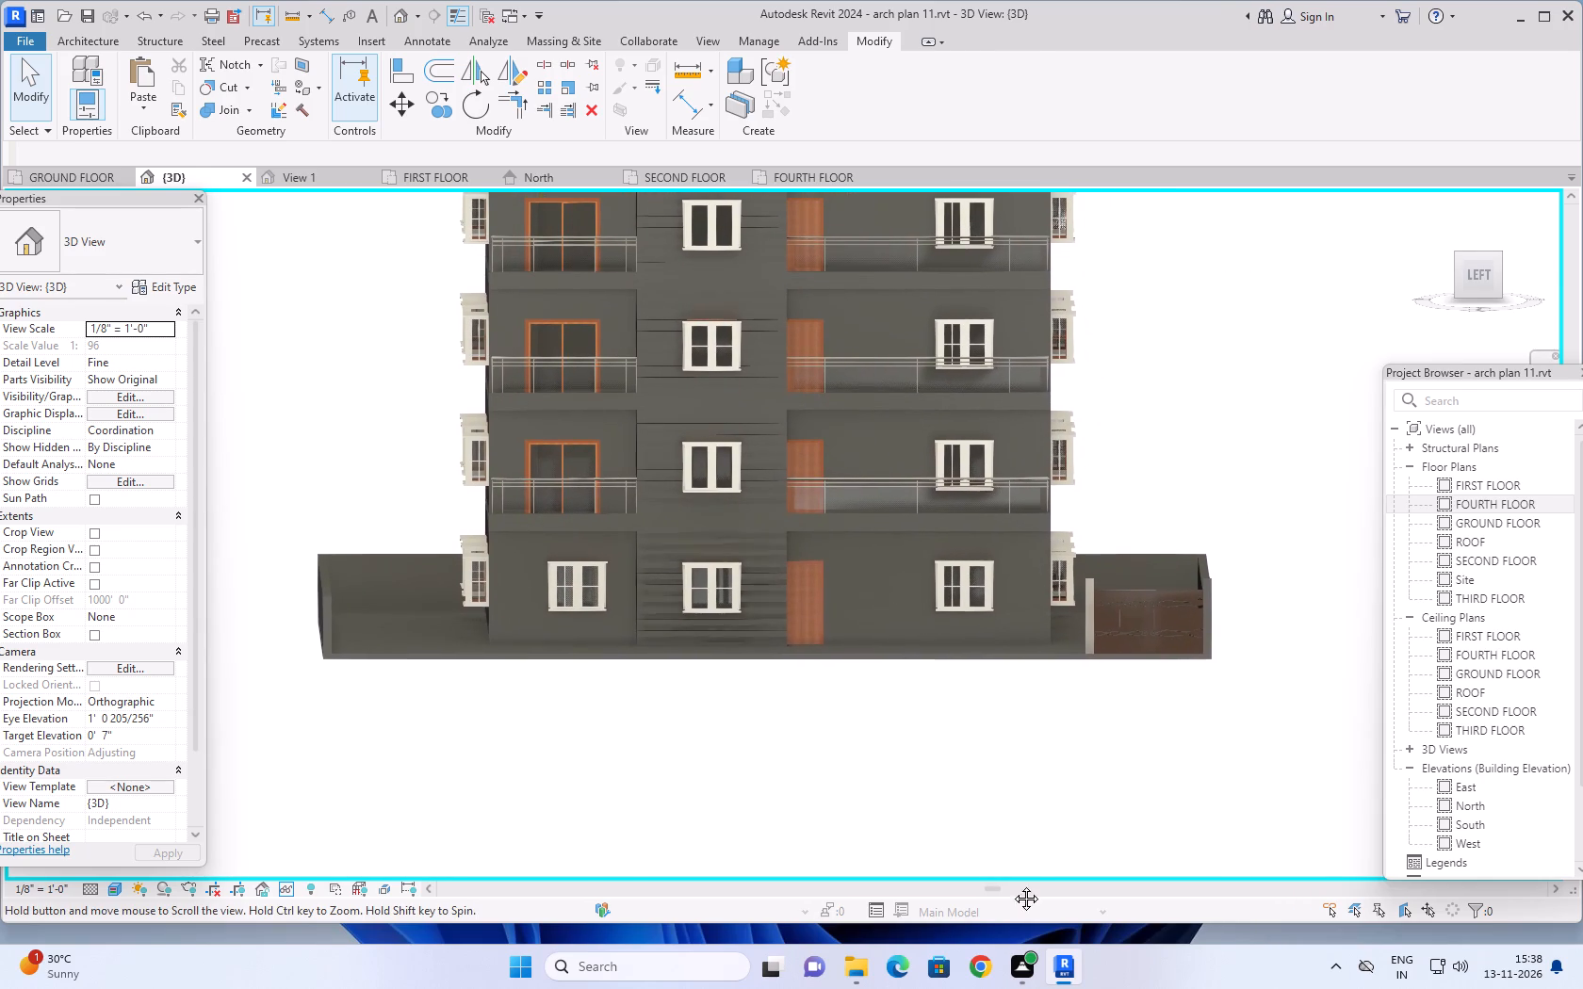
{"action": "middle_click_drag", "start_coordinate": [1012, 884], "coordinate": [987, 546]}
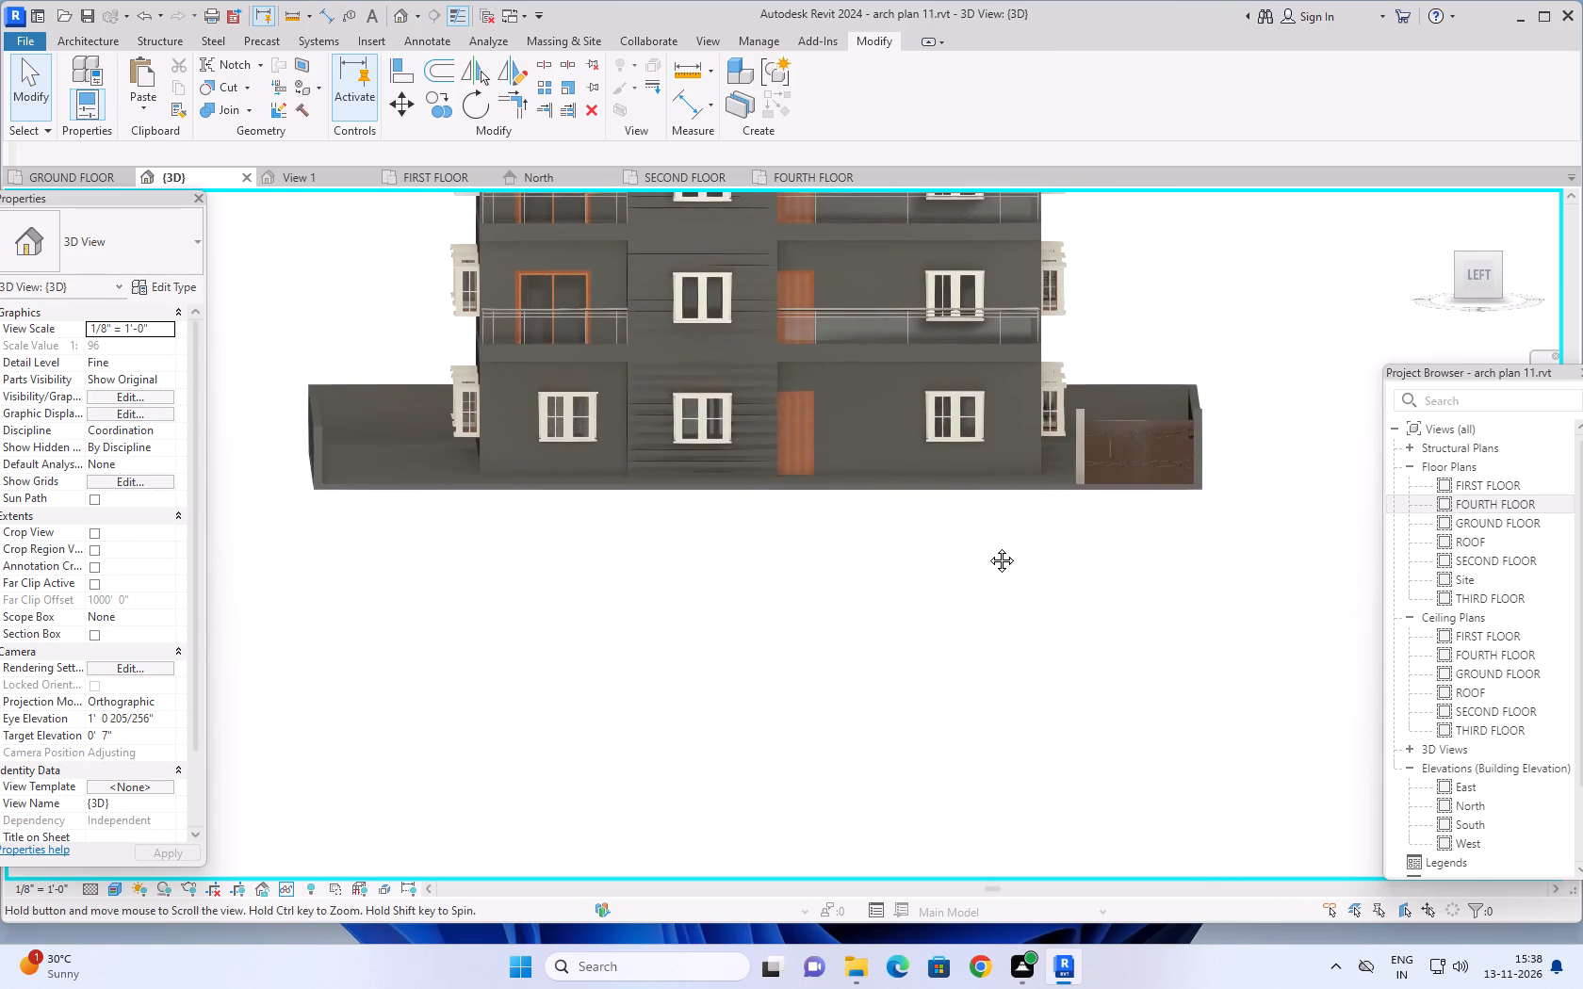
{"action": "middle_click_drag", "start_coordinate": [987, 546], "coordinate": [1007, 879]}
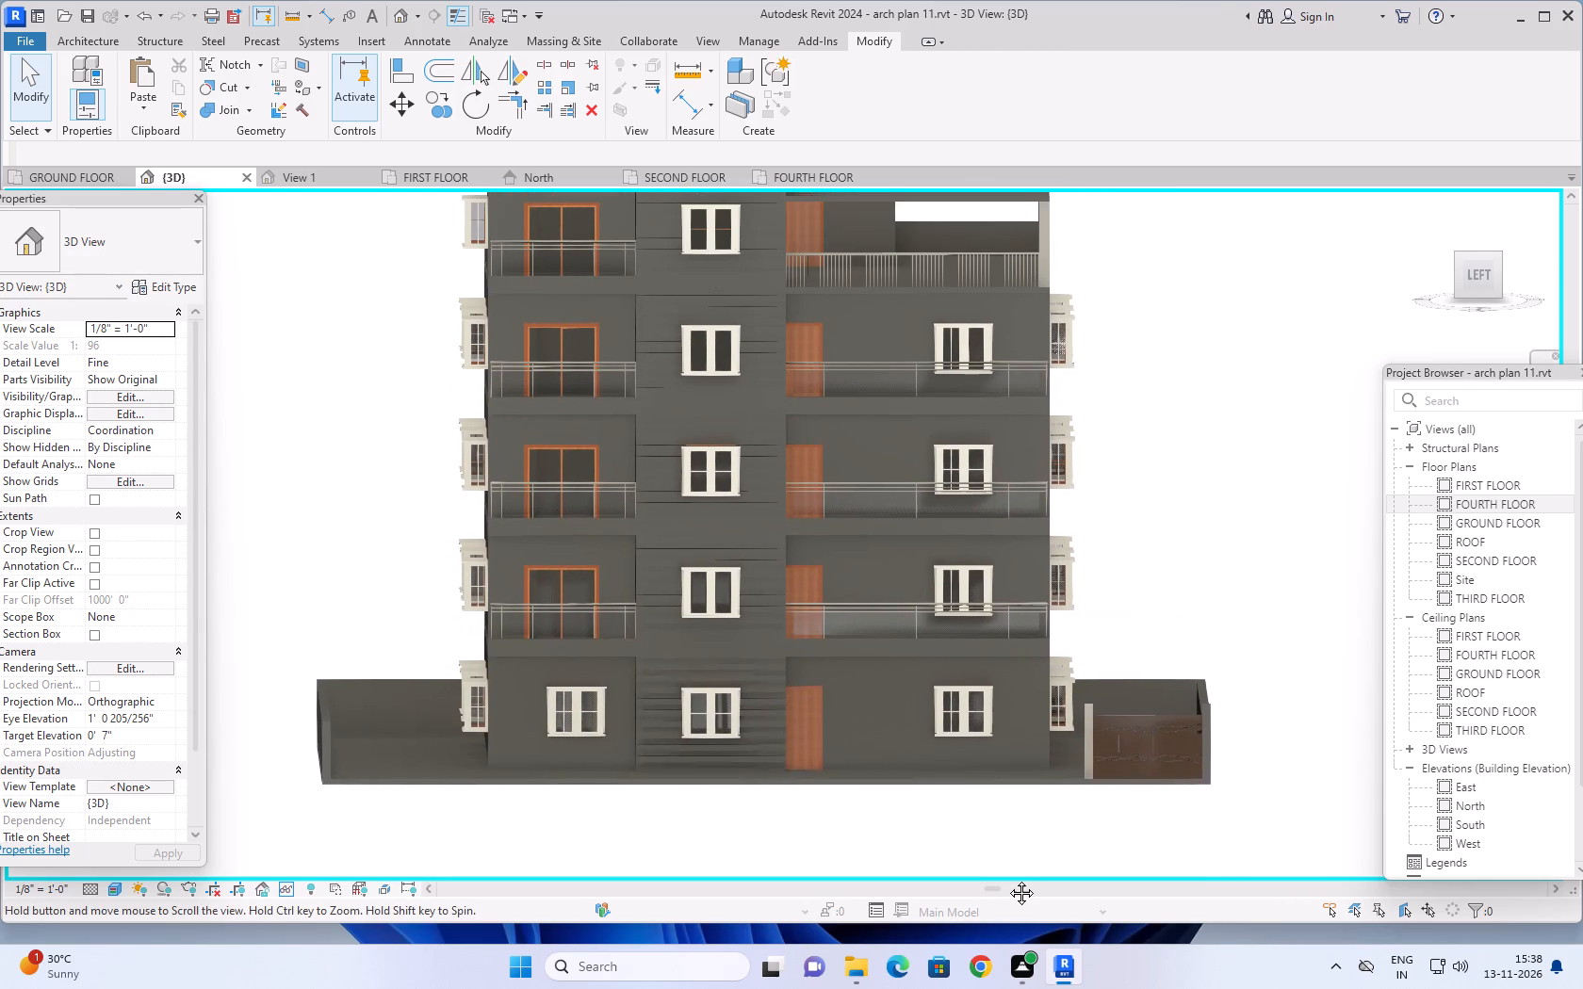
{"action": "middle_click_drag", "start_coordinate": [1007, 879], "coordinate": [1036, 917]}
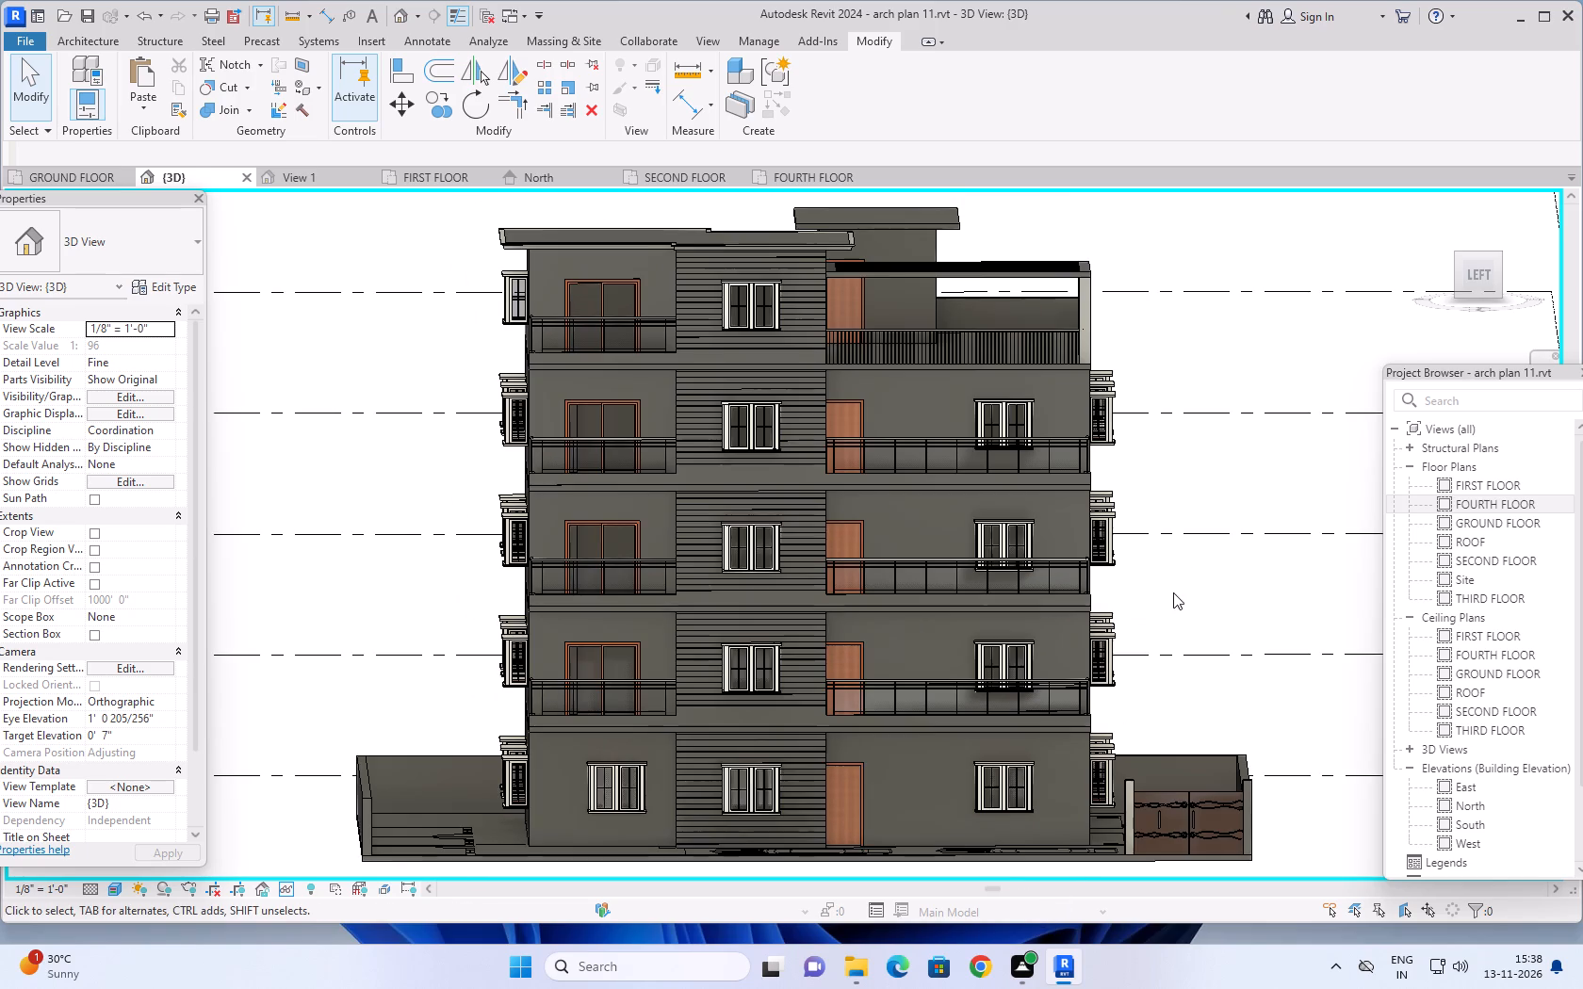
{"action": "middle_click_drag", "start_coordinate": [1176, 593], "coordinate": [1271, 650]}
{"action": "scroll", "coordinate": [853, 587], "scroll_direction": "up", "scroll_amount": 6}
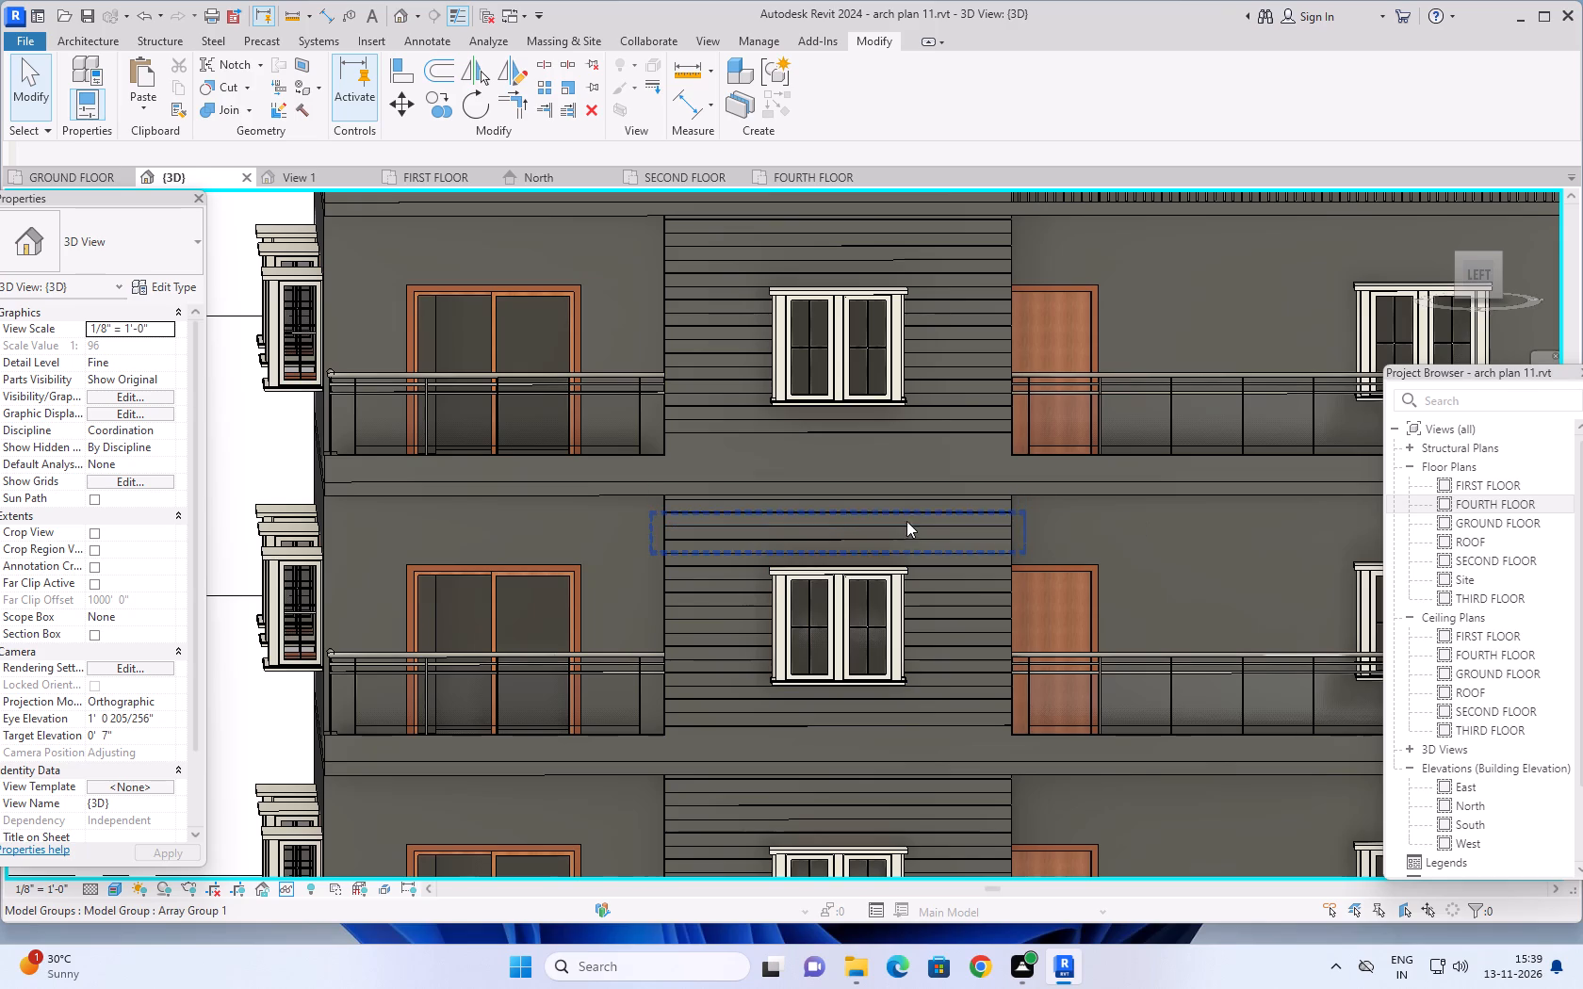
{"action": "scroll", "coordinate": [1100, 581], "scroll_direction": "down", "scroll_amount": 3}
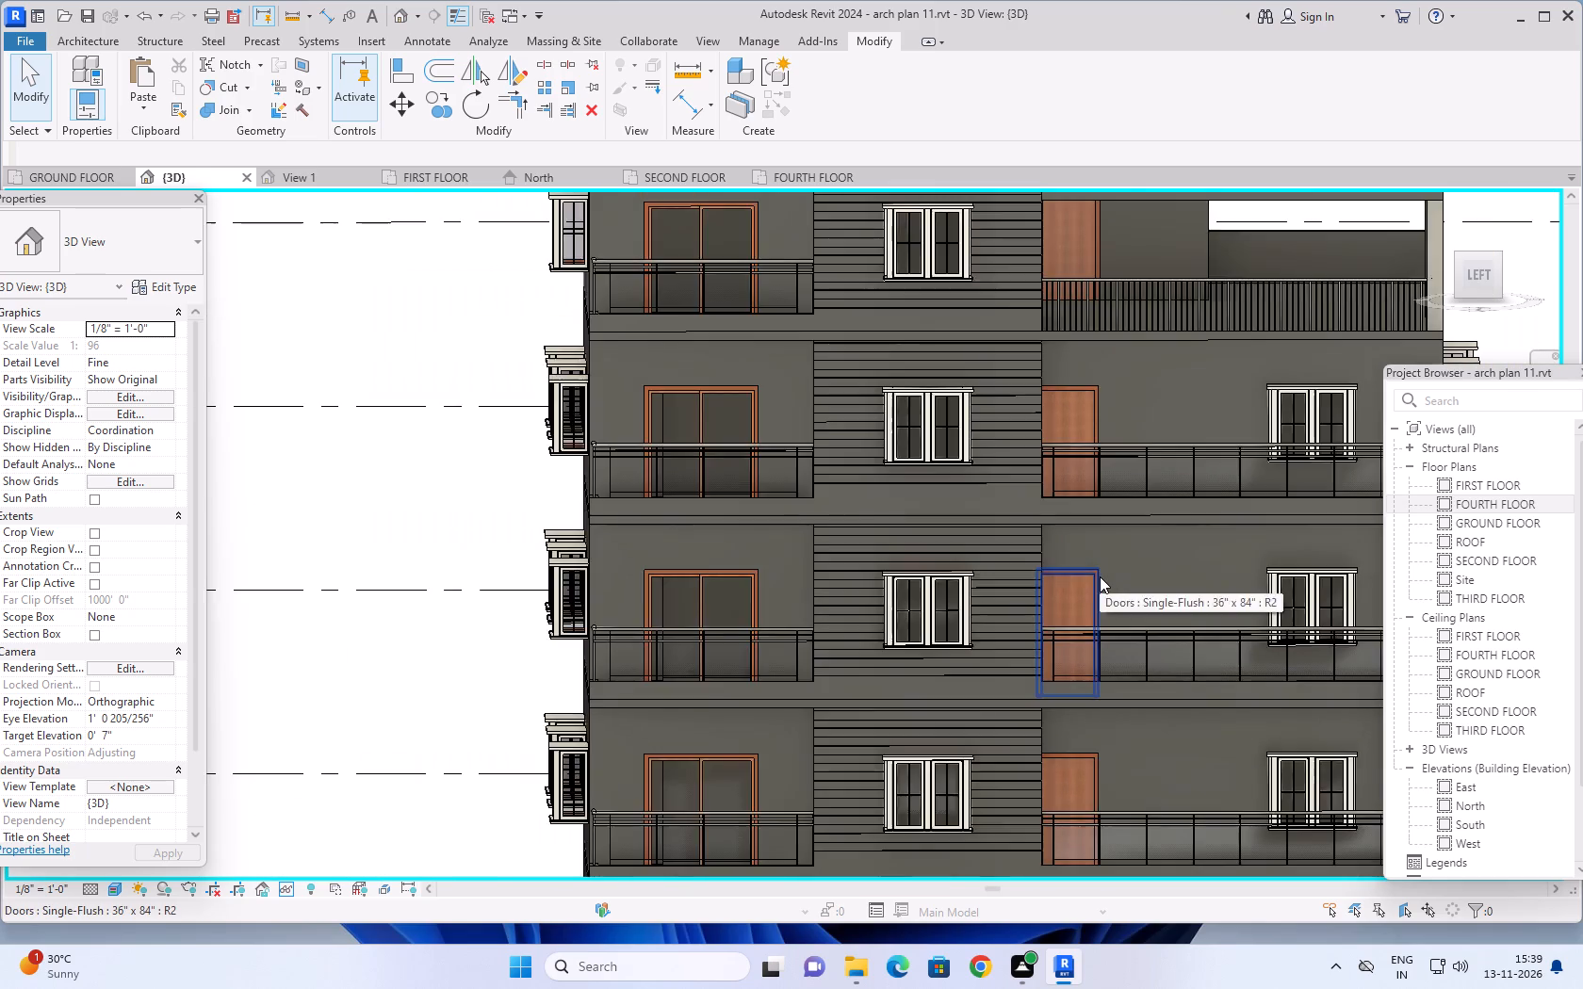
{"action": "scroll", "coordinate": [1100, 576], "scroll_direction": "down", "scroll_amount": 1}
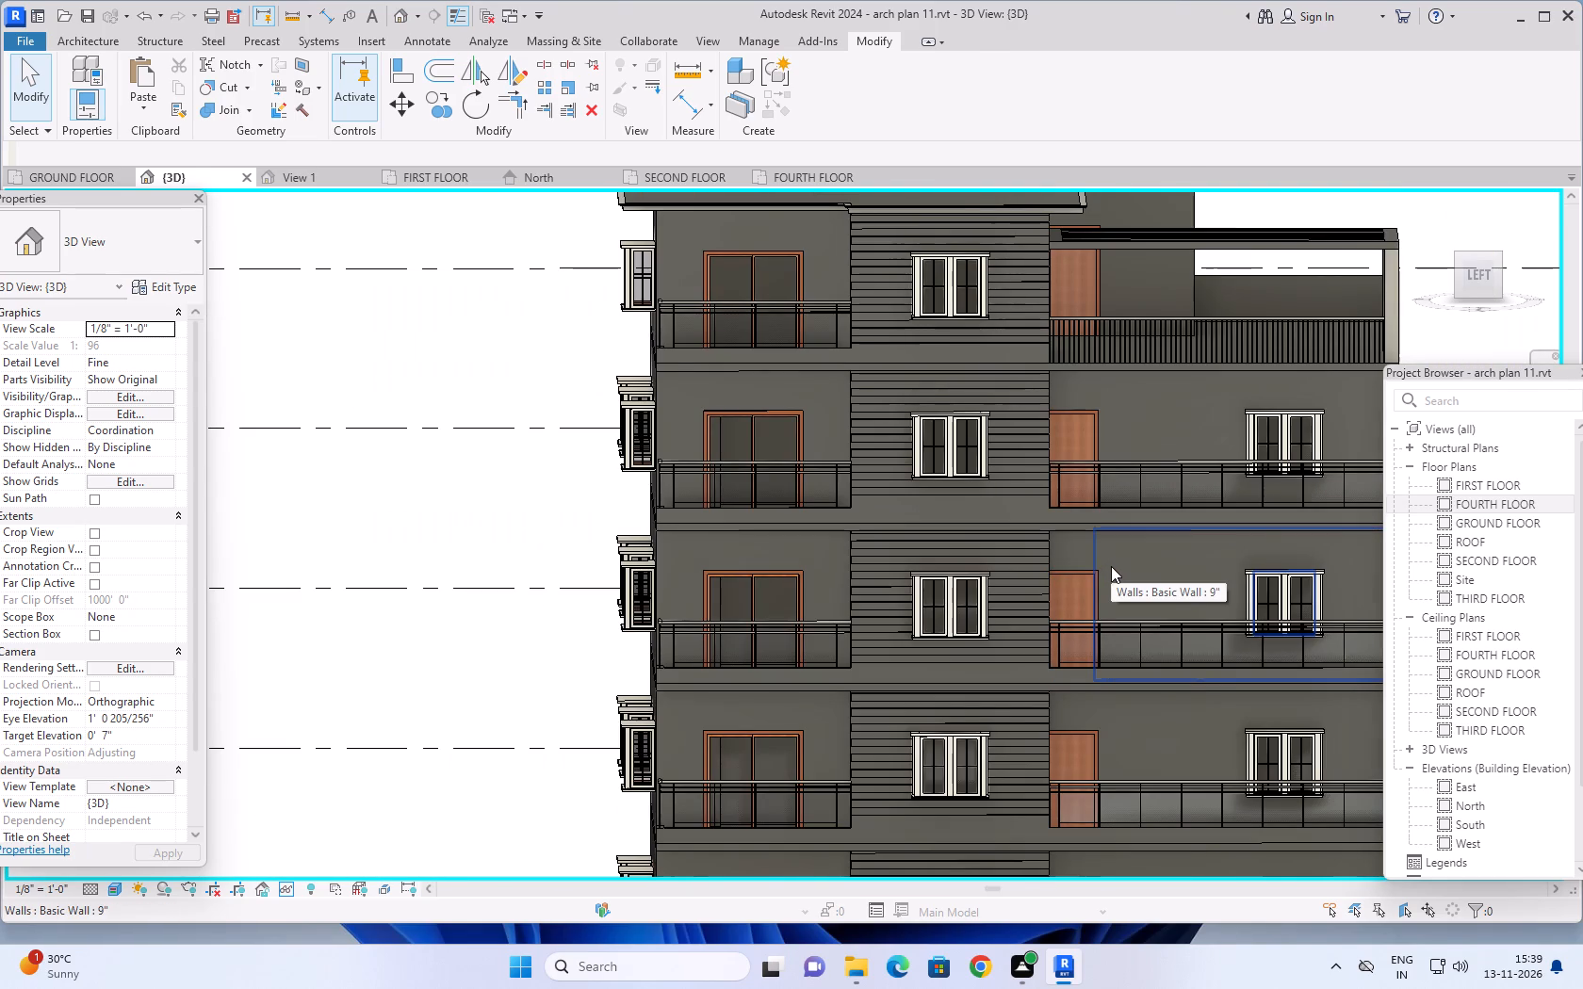
{"action": "scroll", "coordinate": [1141, 560], "scroll_direction": "down", "scroll_amount": 1}
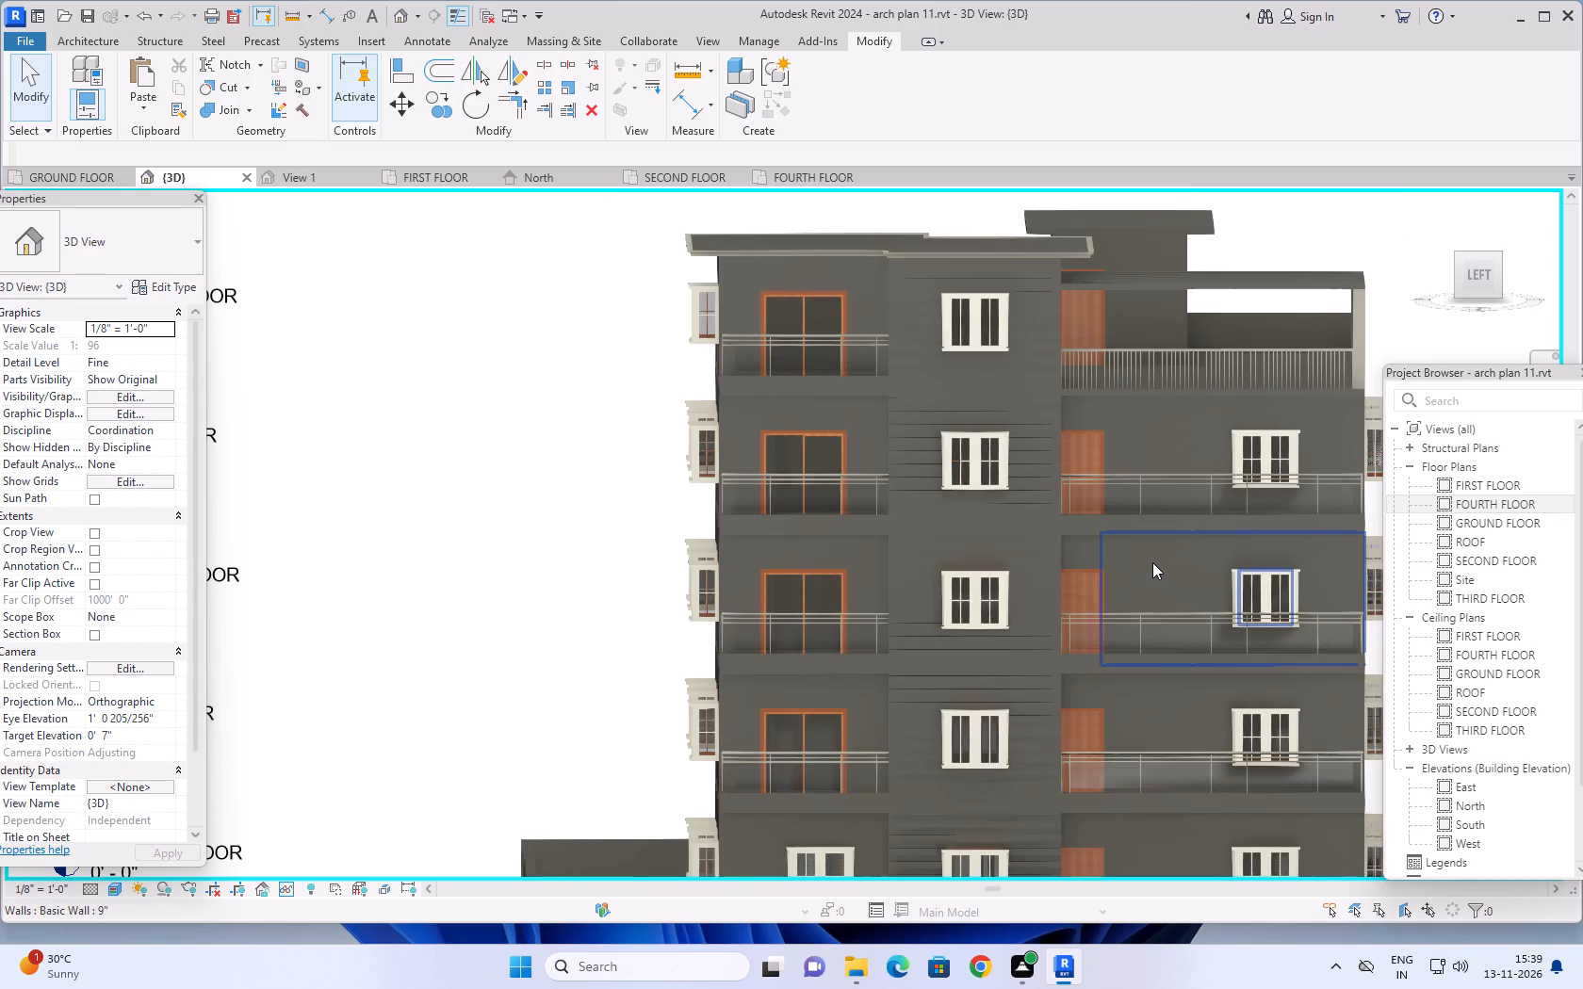
{"action": "scroll", "coordinate": [1165, 551], "scroll_direction": "down", "scroll_amount": 1}
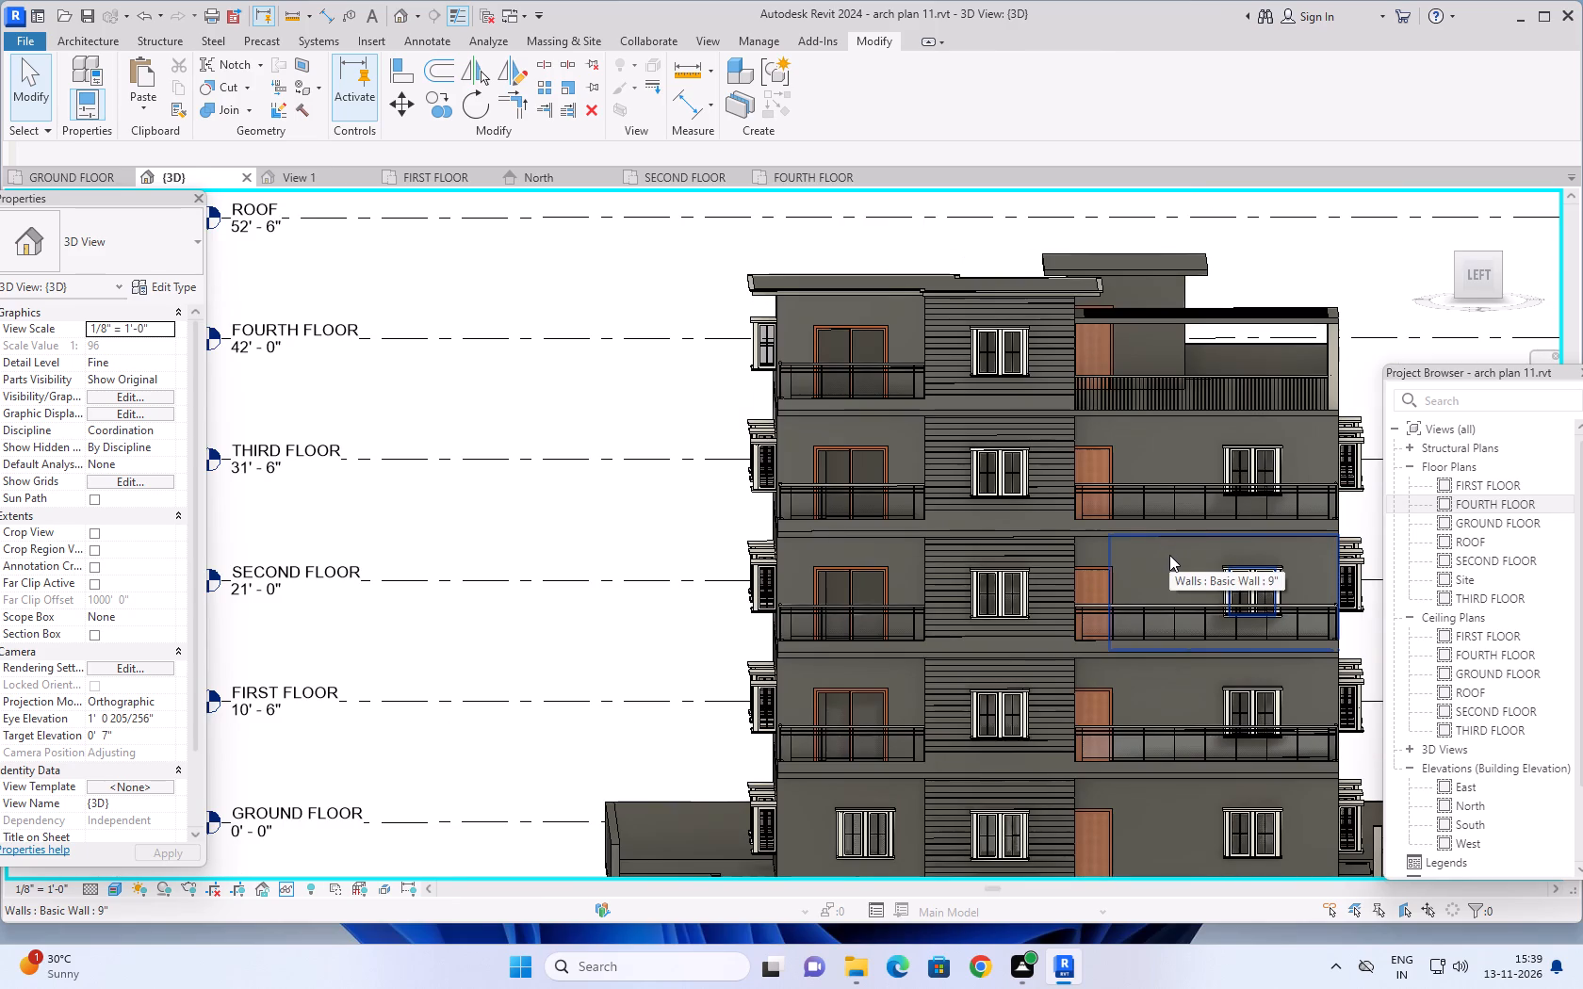
{"action": "scroll", "coordinate": [1214, 543], "scroll_direction": "down", "scroll_amount": 2}
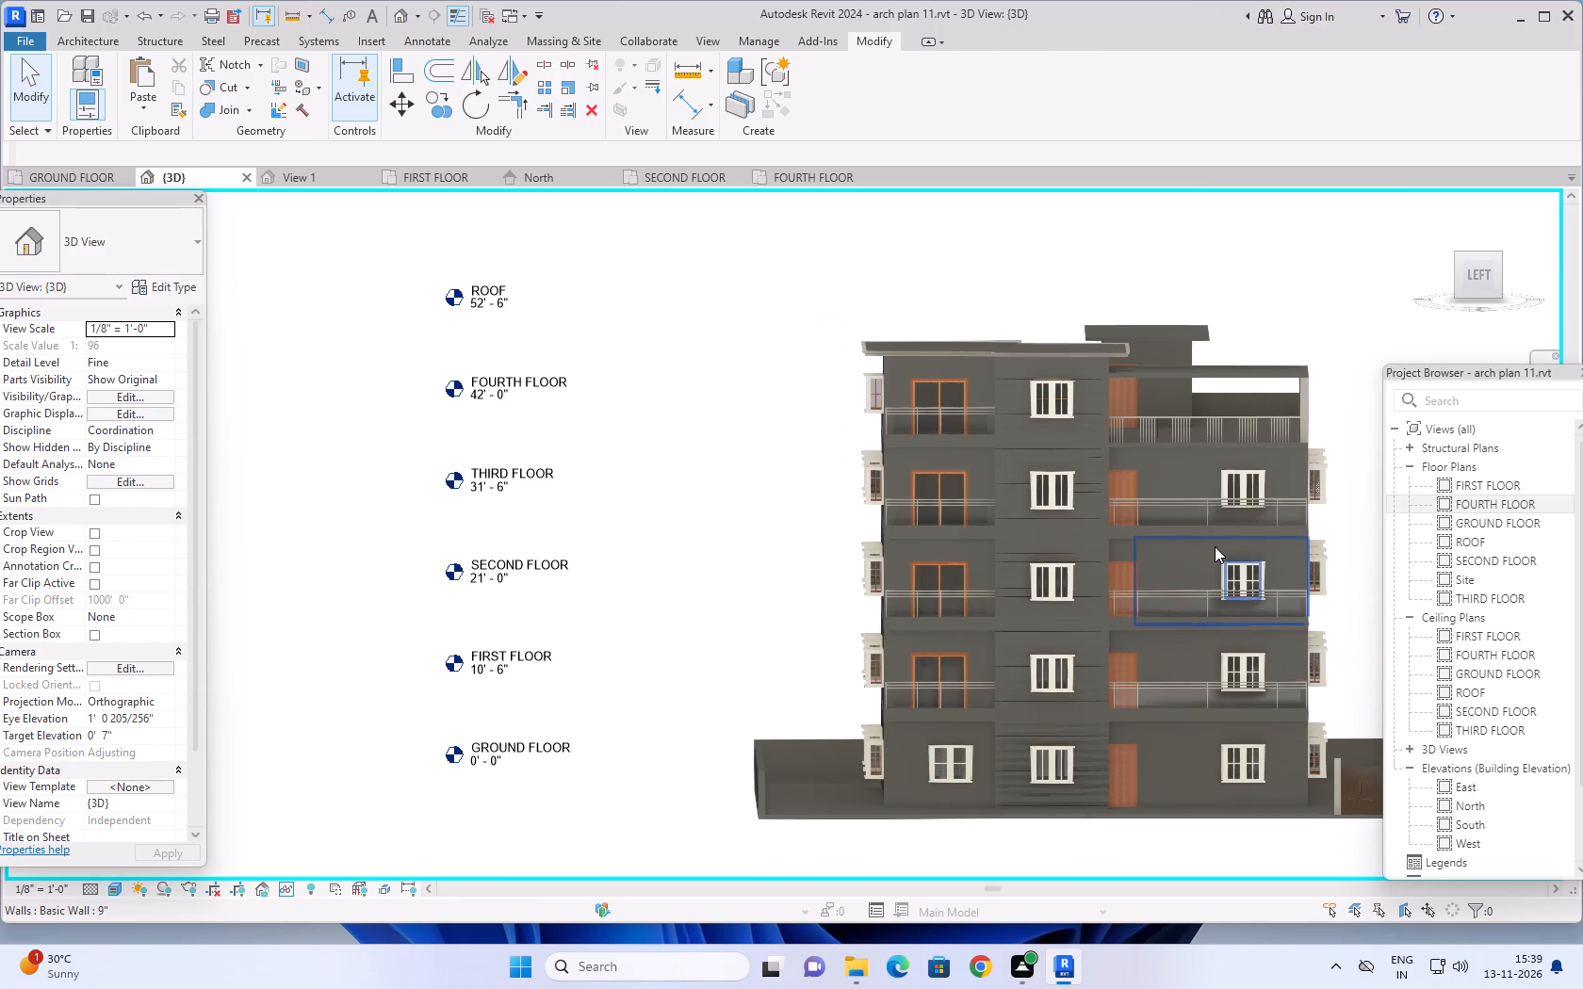
{"action": "scroll", "coordinate": [1217, 550], "scroll_direction": "down", "scroll_amount": 1}
{"action": "middle_click_drag", "start_coordinate": [1347, 611], "coordinate": [1337, 610]}
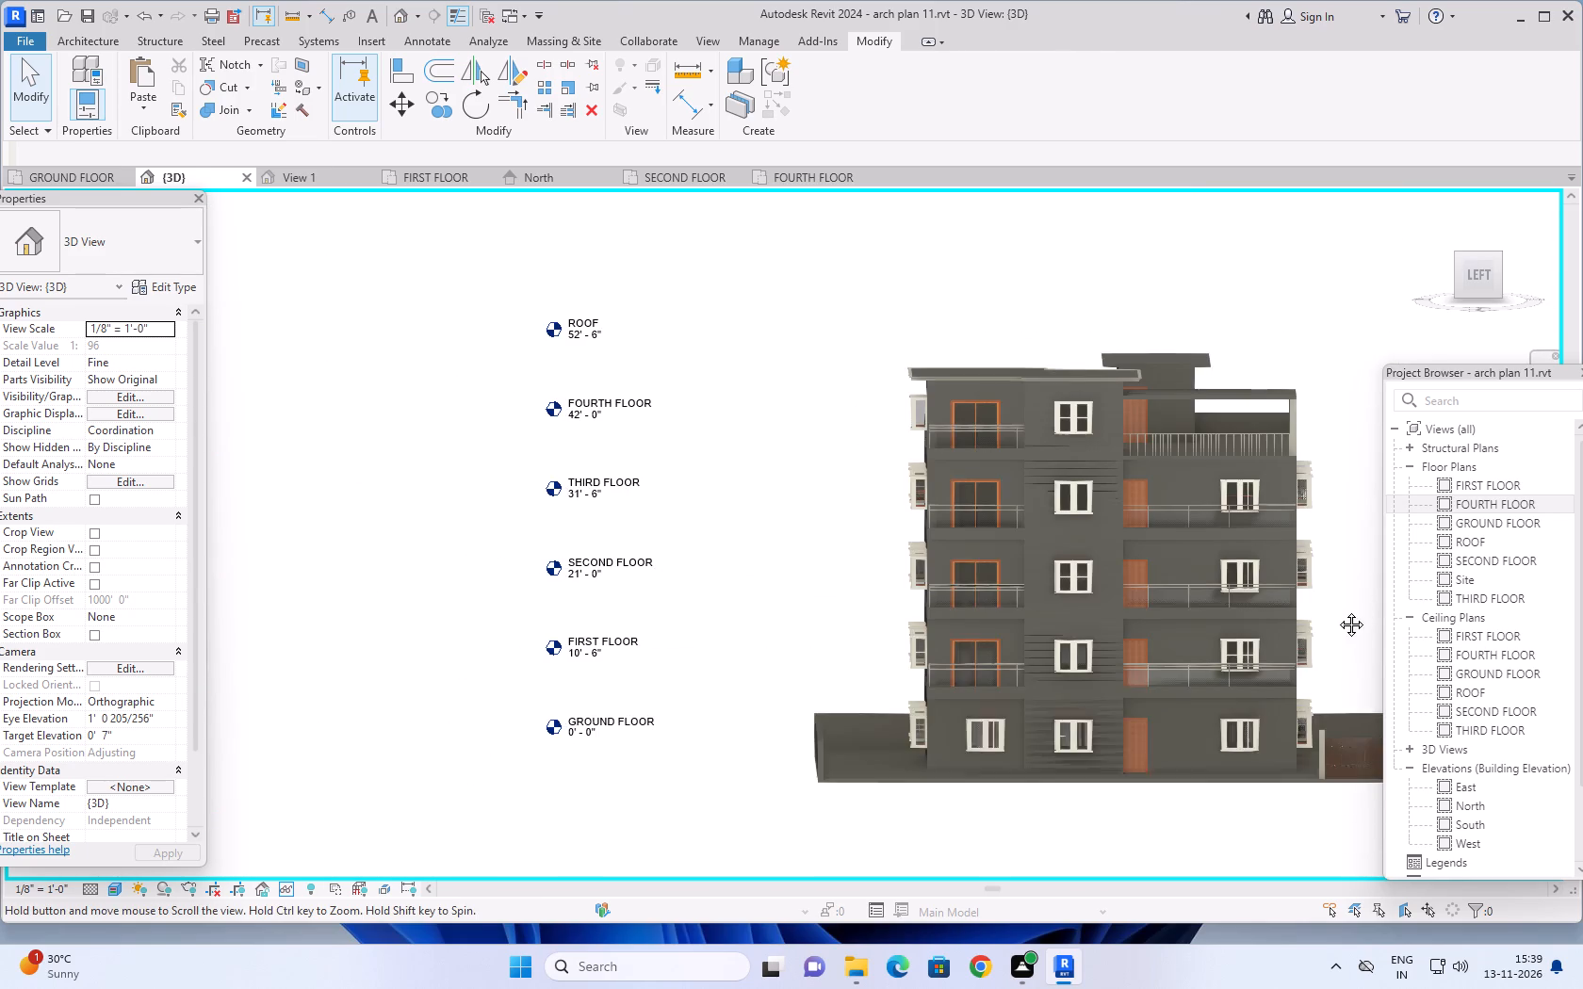
{"action": "middle_click_drag", "start_coordinate": [1337, 610], "coordinate": [1176, 589]}
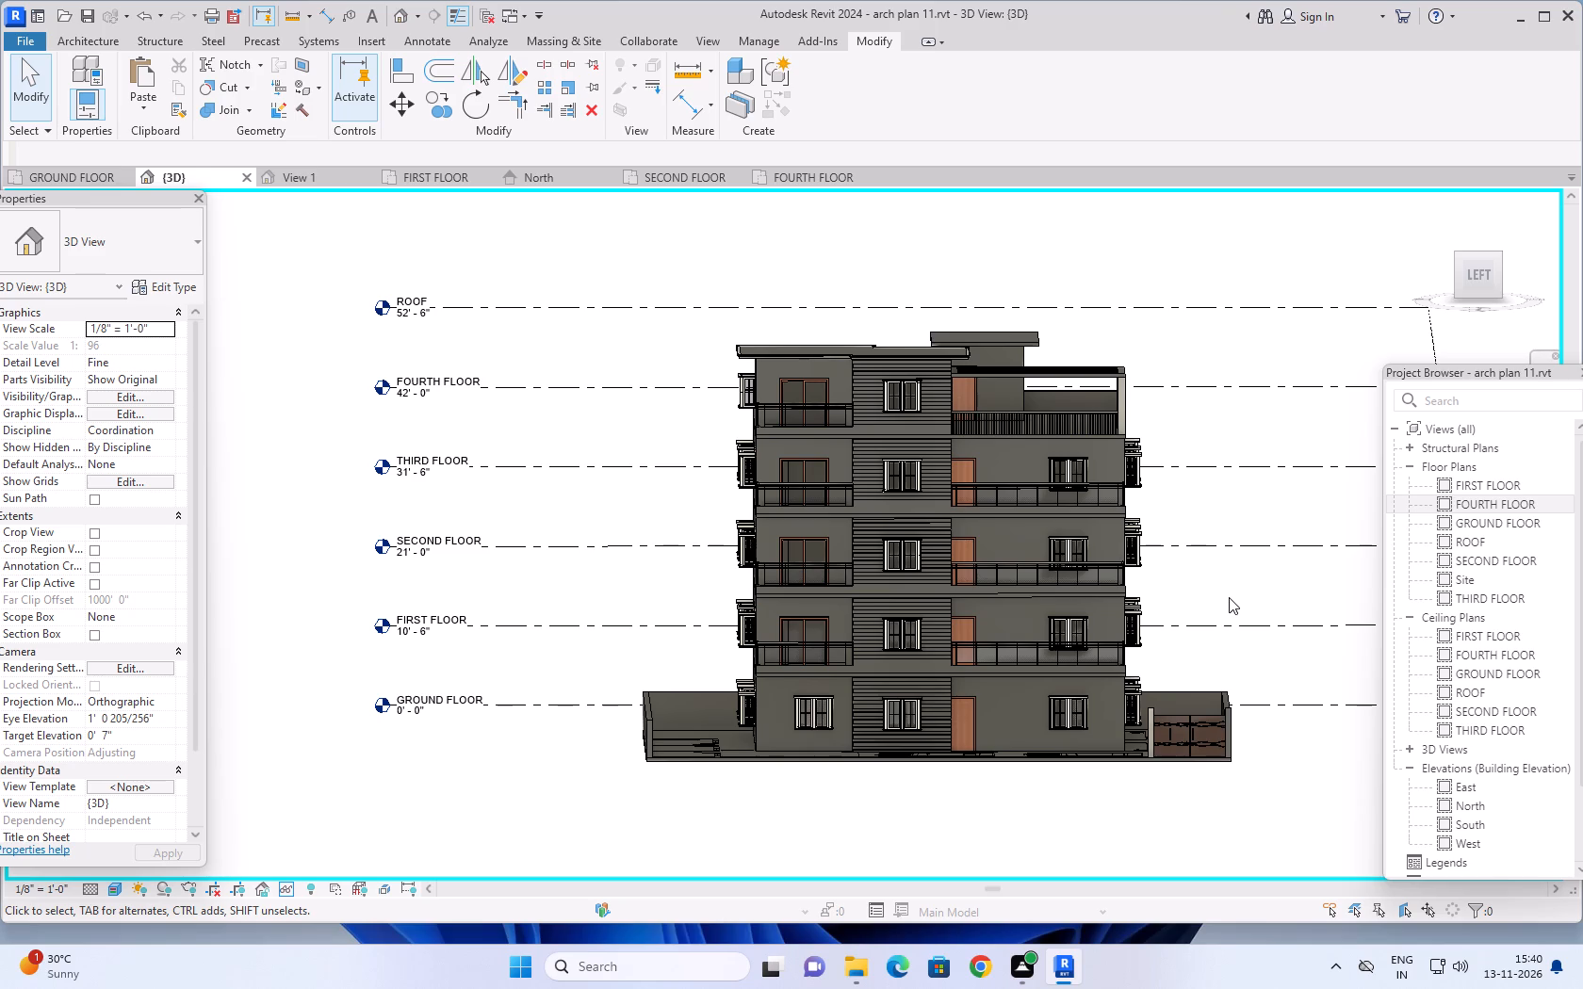
{"action": "scroll", "coordinate": [1232, 584], "scroll_direction": "down", "scroll_amount": 1}
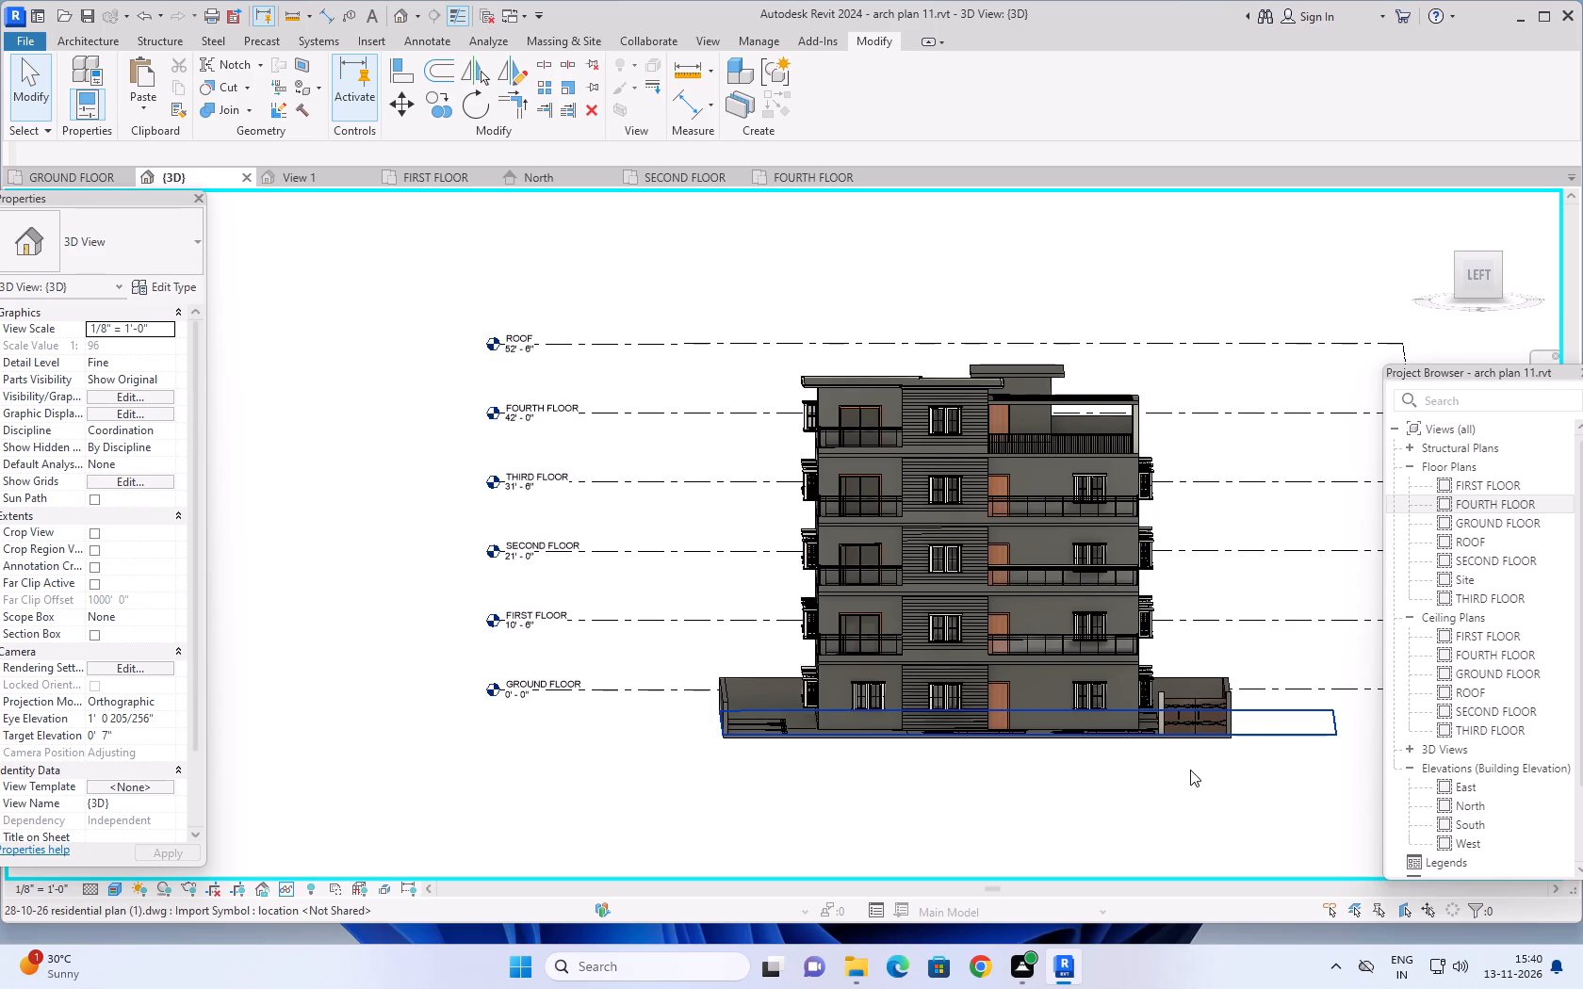
Inspect the relocated gate, boundary walls and ground-floor facade in 3D from angles around the building's left side.
{"action": "scroll", "coordinate": [1190, 770], "scroll_direction": "up", "scroll_amount": 1}
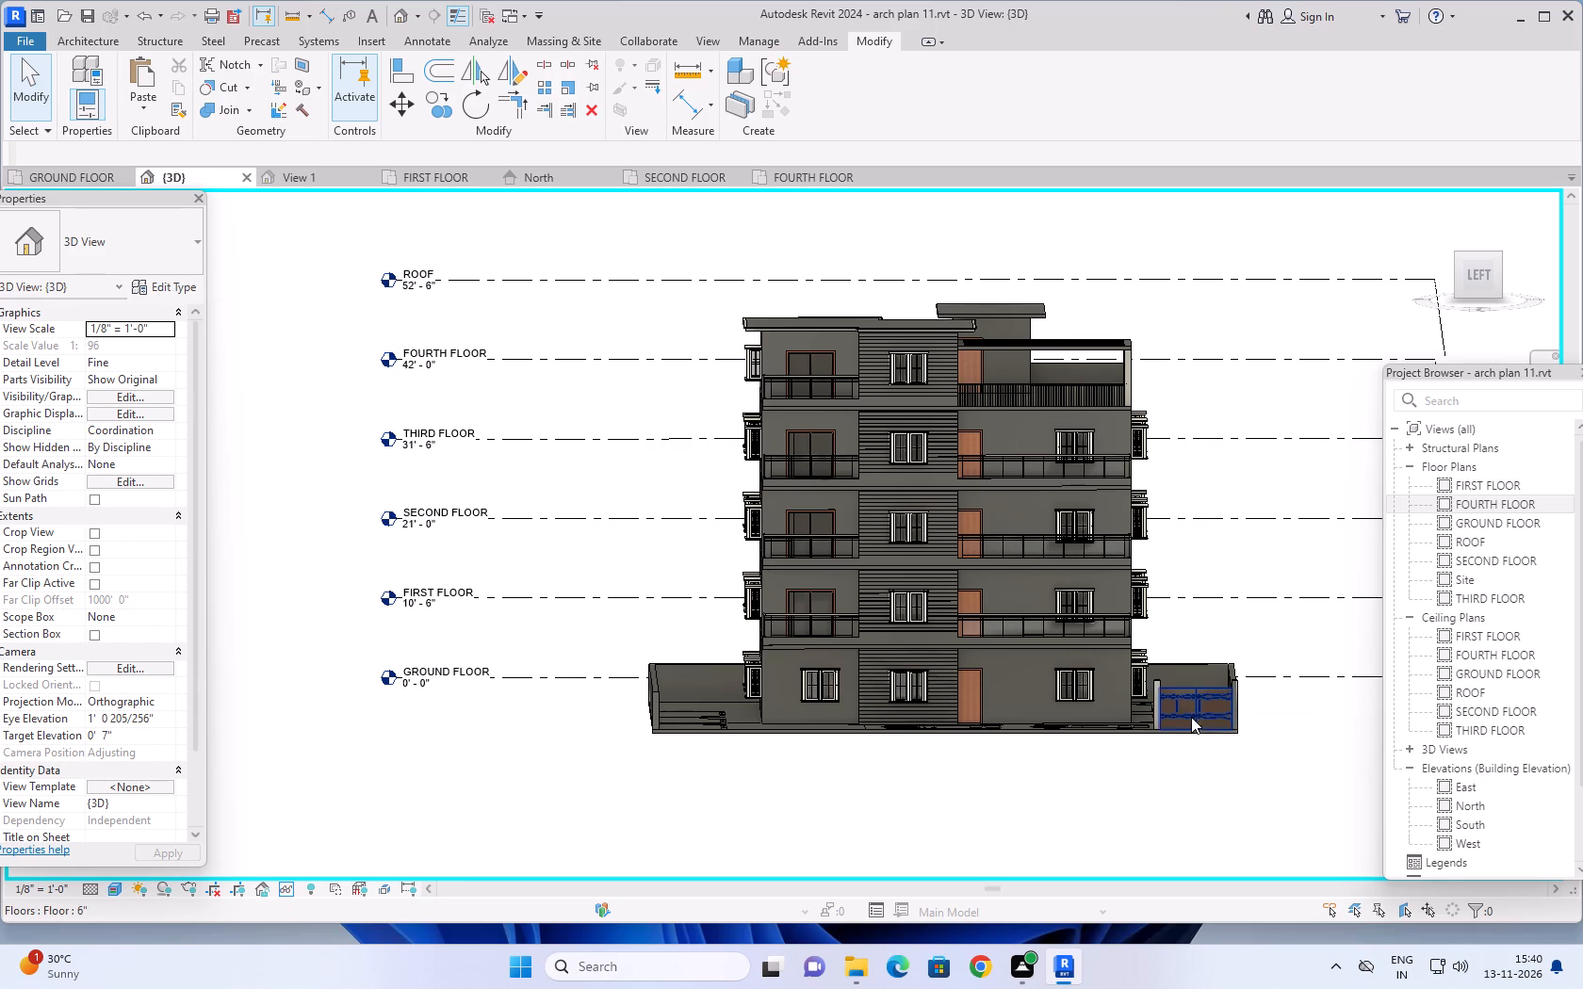
{"action": "scroll", "coordinate": [1191, 717], "scroll_direction": "up", "scroll_amount": 1}
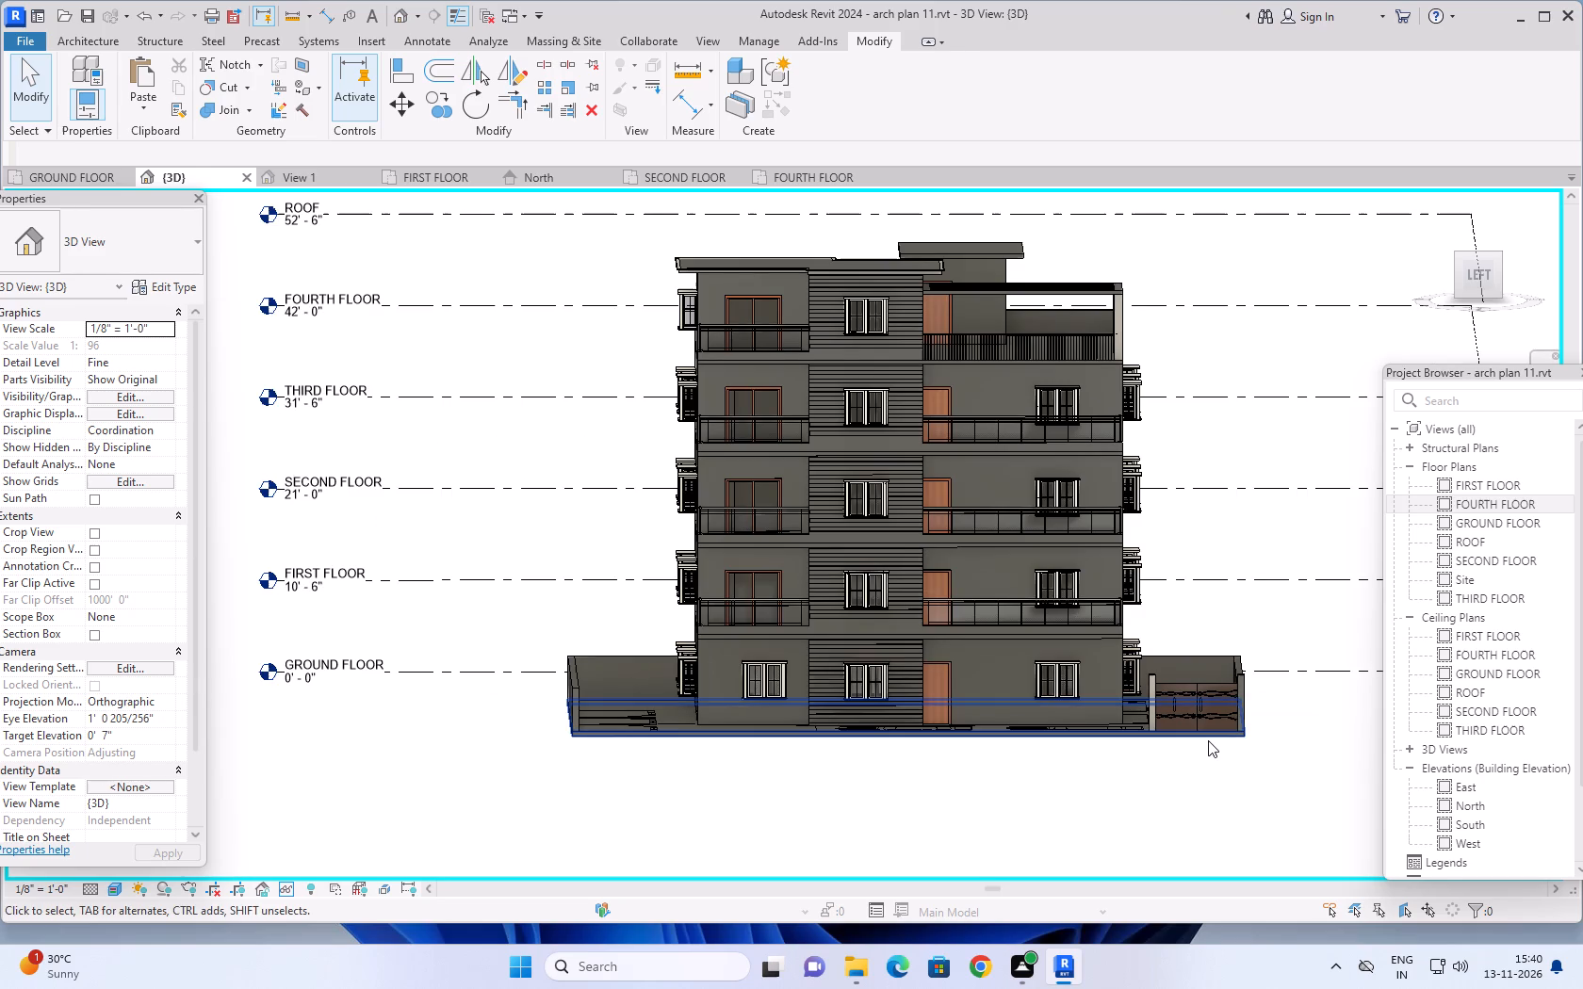
{"action": "scroll", "coordinate": [1190, 735], "scroll_direction": "up", "scroll_amount": 5}
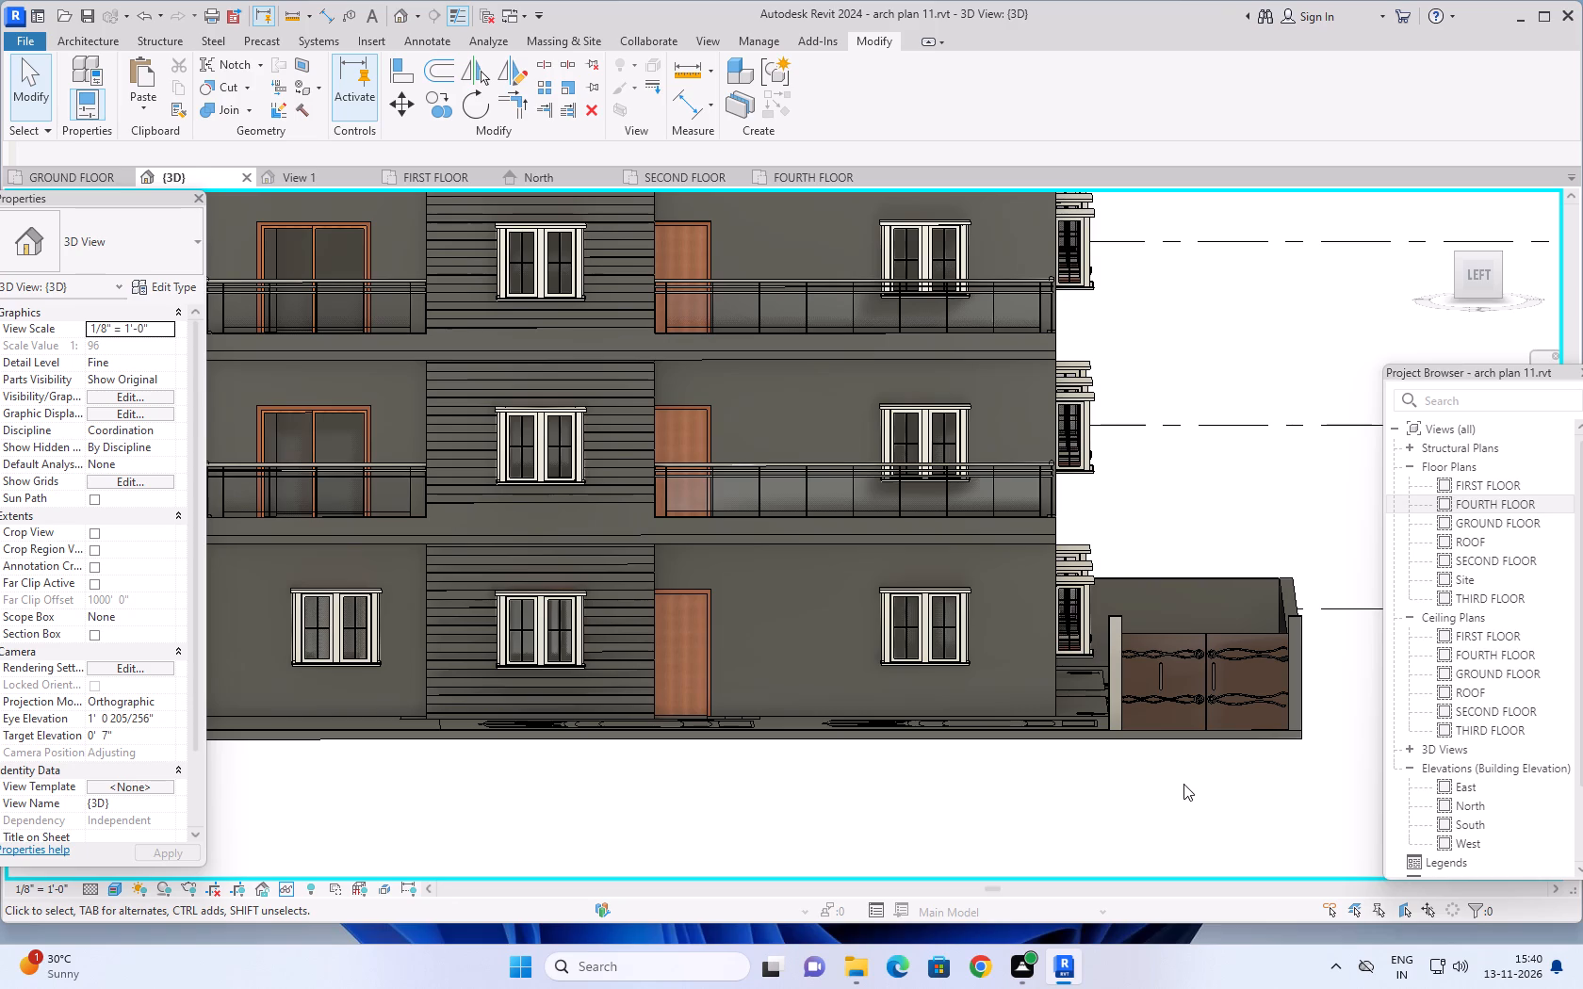
{"action": "middle_click_drag", "start_coordinate": [1051, 811], "coordinate": [1168, 800]}
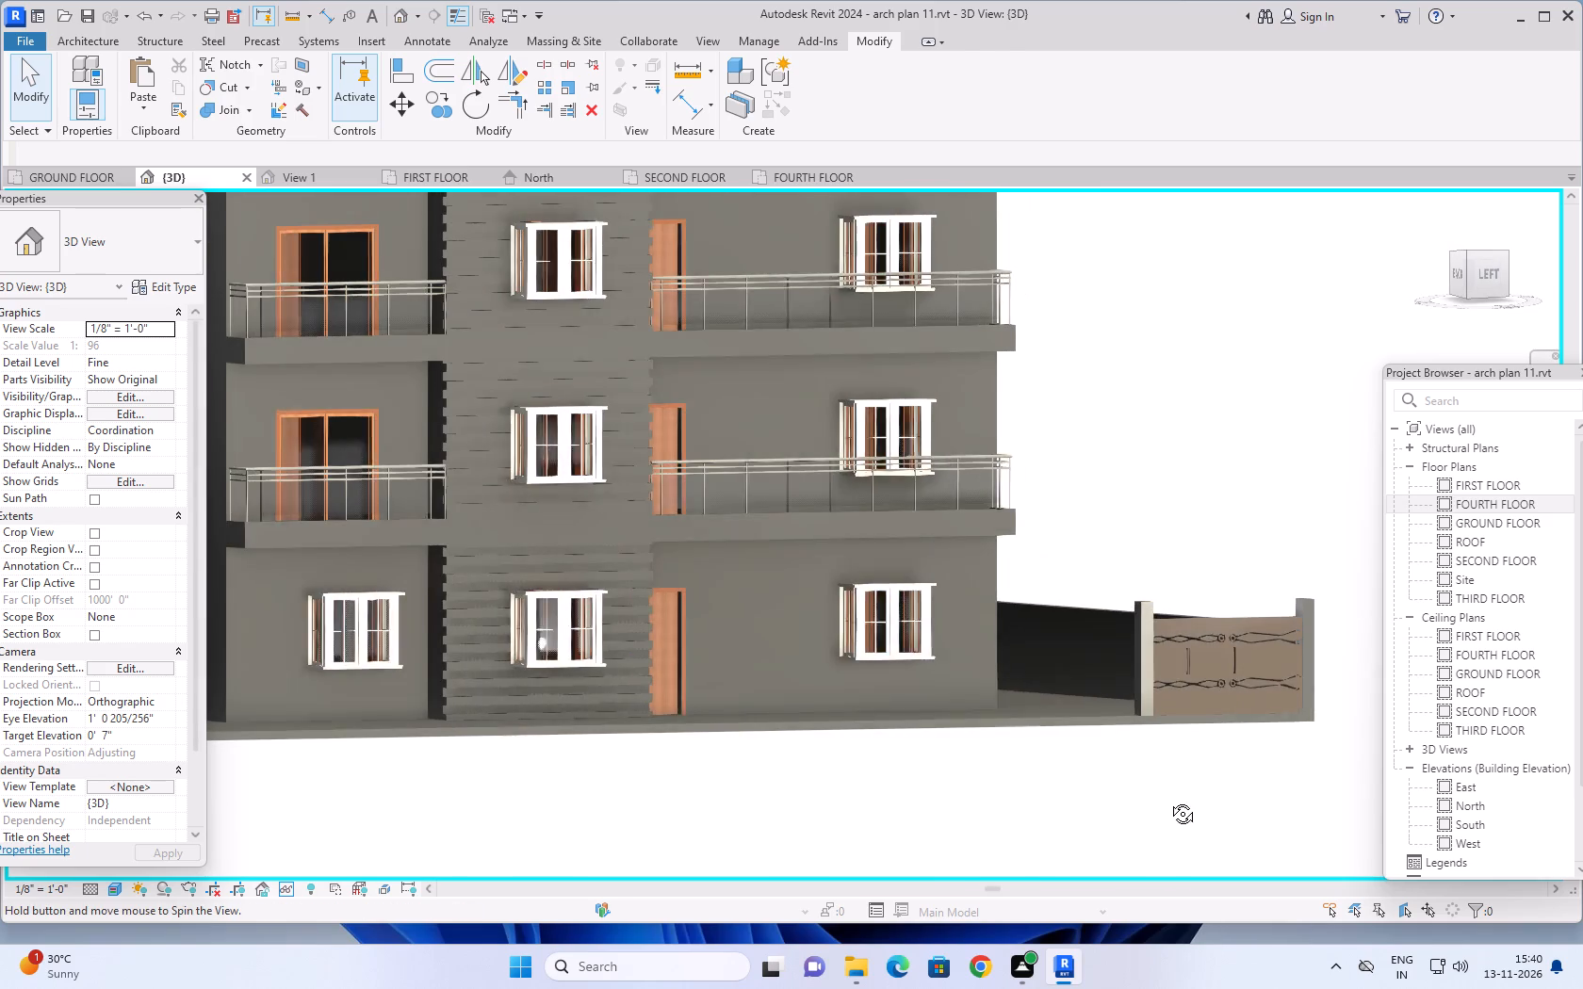
{"action": "middle_click_drag", "start_coordinate": [1168, 800], "coordinate": [1169, 800]}
{"action": "middle_click_drag", "start_coordinate": [1169, 800], "coordinate": [1176, 766]}
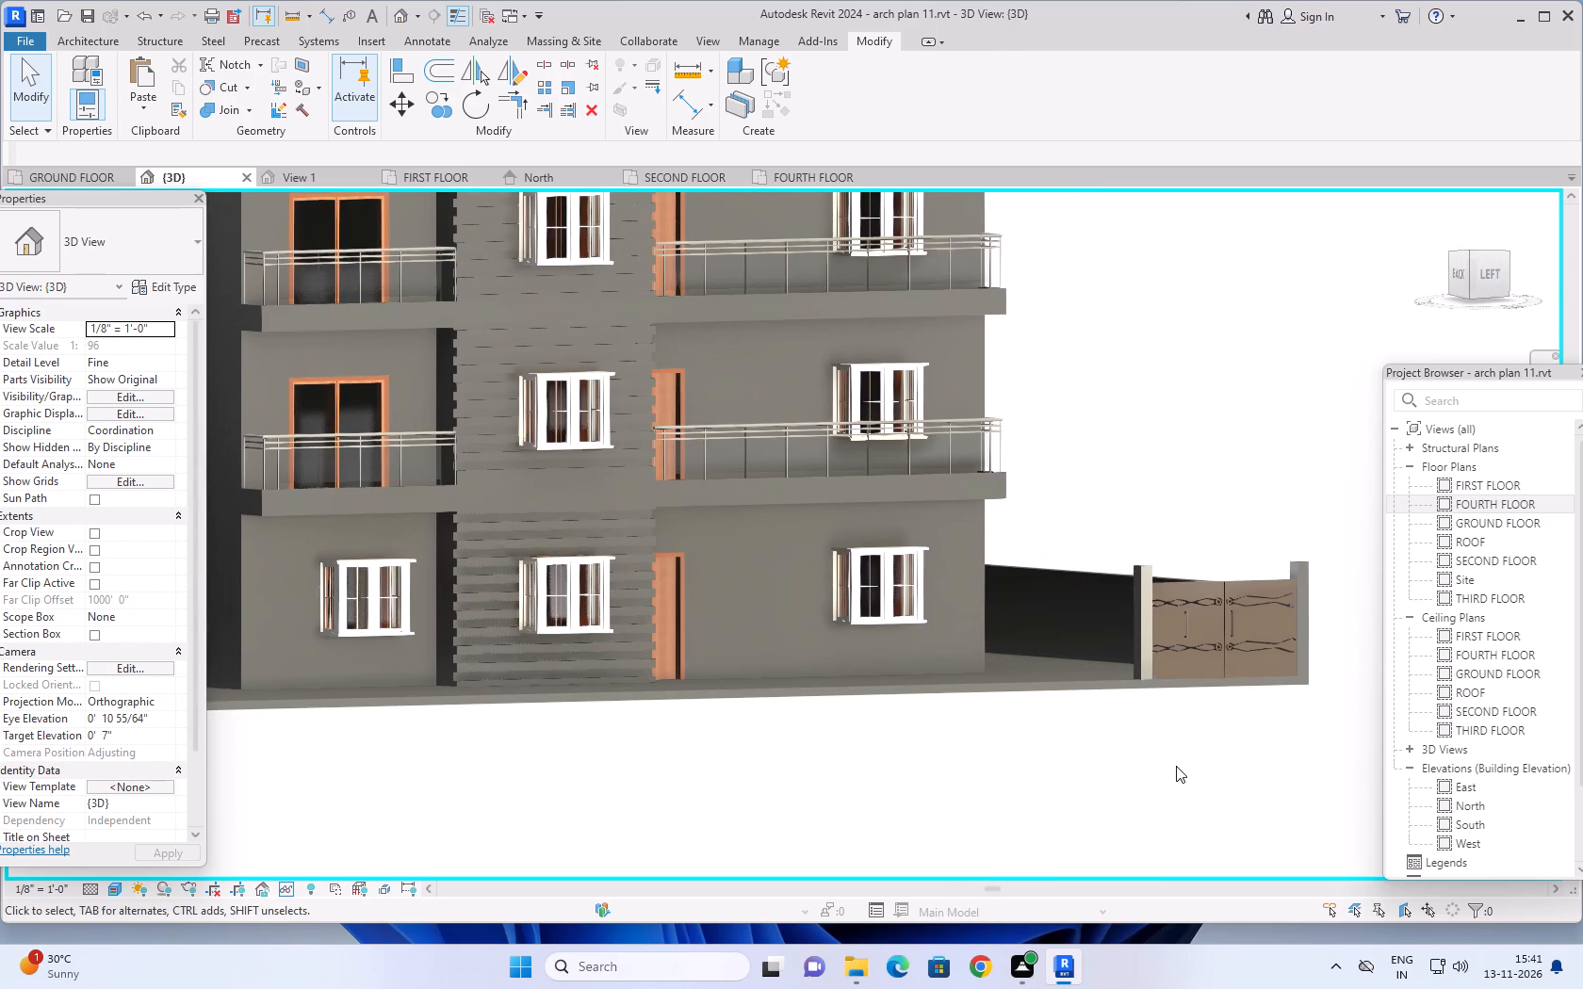
{"action": "scroll", "coordinate": [1142, 790], "scroll_direction": "down", "scroll_amount": 4}
{"action": "middle_click_drag", "start_coordinate": [1138, 796], "coordinate": [1150, 657]}
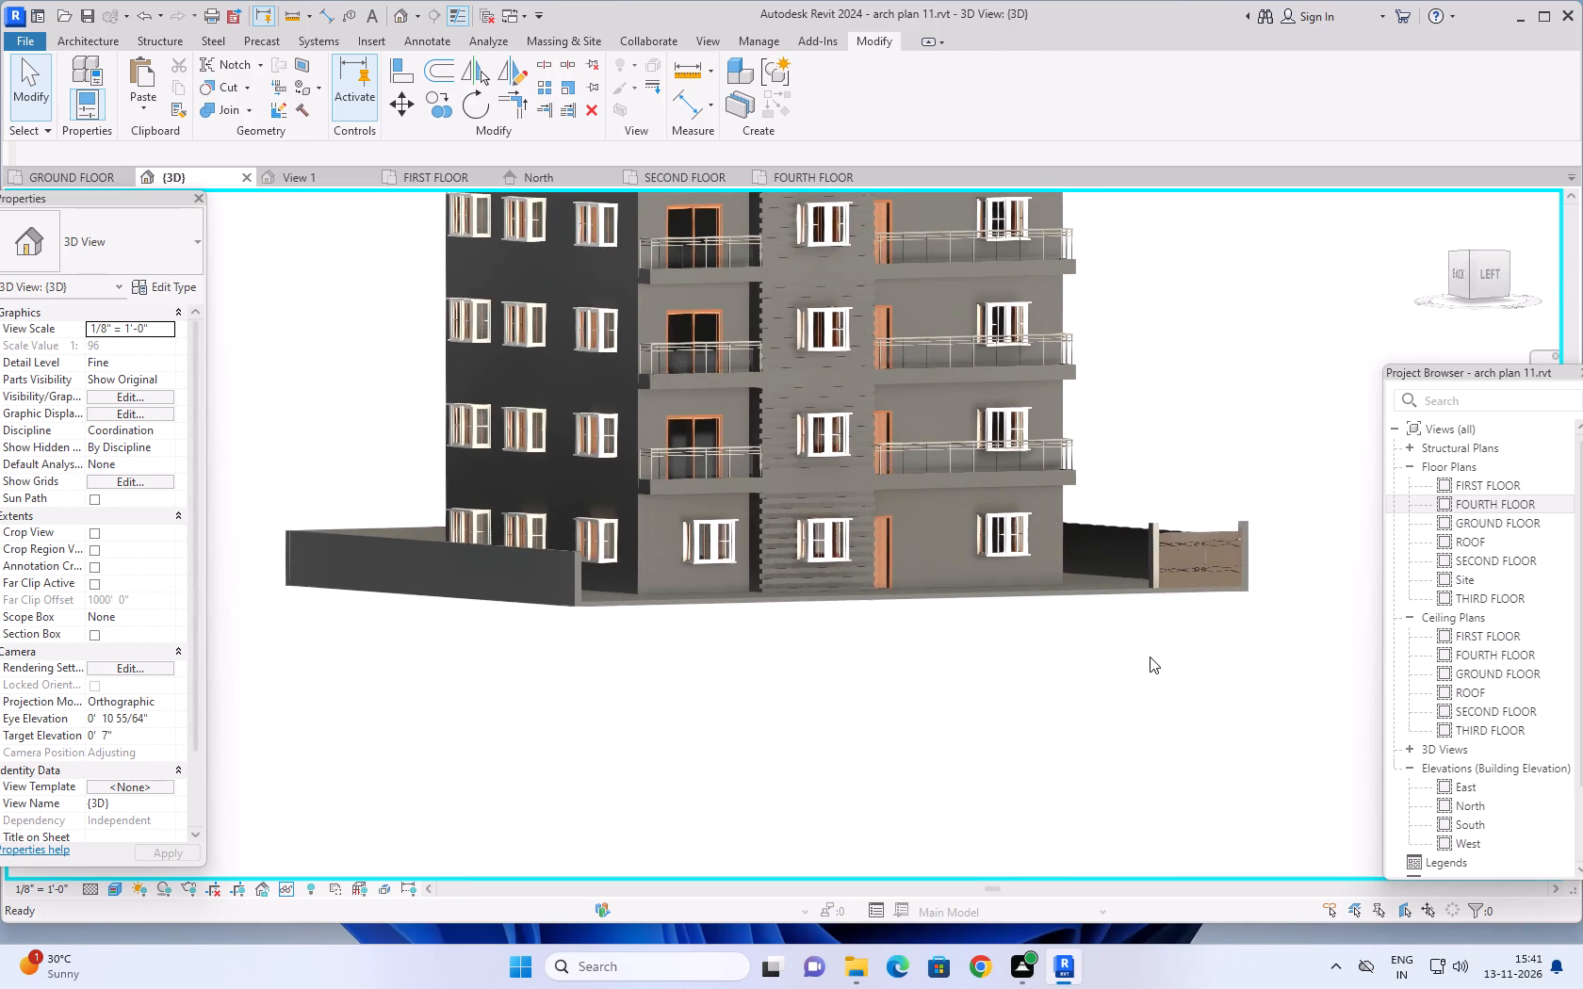
{"action": "middle_click_drag", "start_coordinate": [1150, 657], "coordinate": [1118, 771], "text": "shift"}
{"action": "middle_click_drag", "start_coordinate": [1172, 721], "coordinate": [1160, 725]}
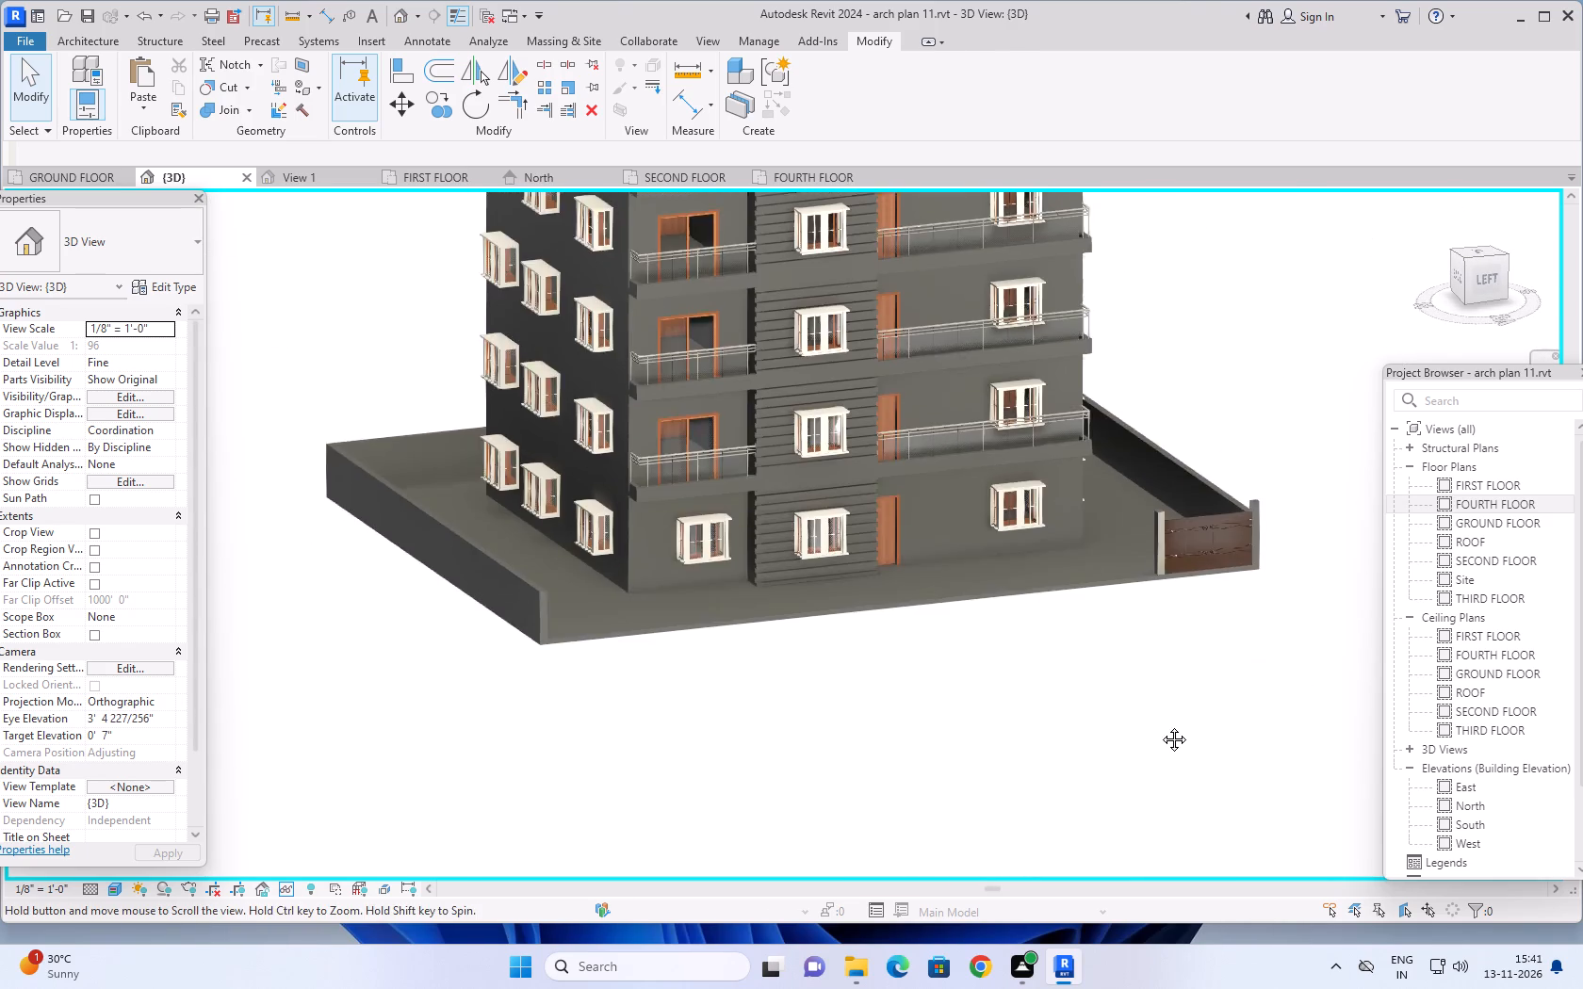
{"action": "middle_click_drag", "start_coordinate": [1160, 725], "coordinate": [933, 758]}
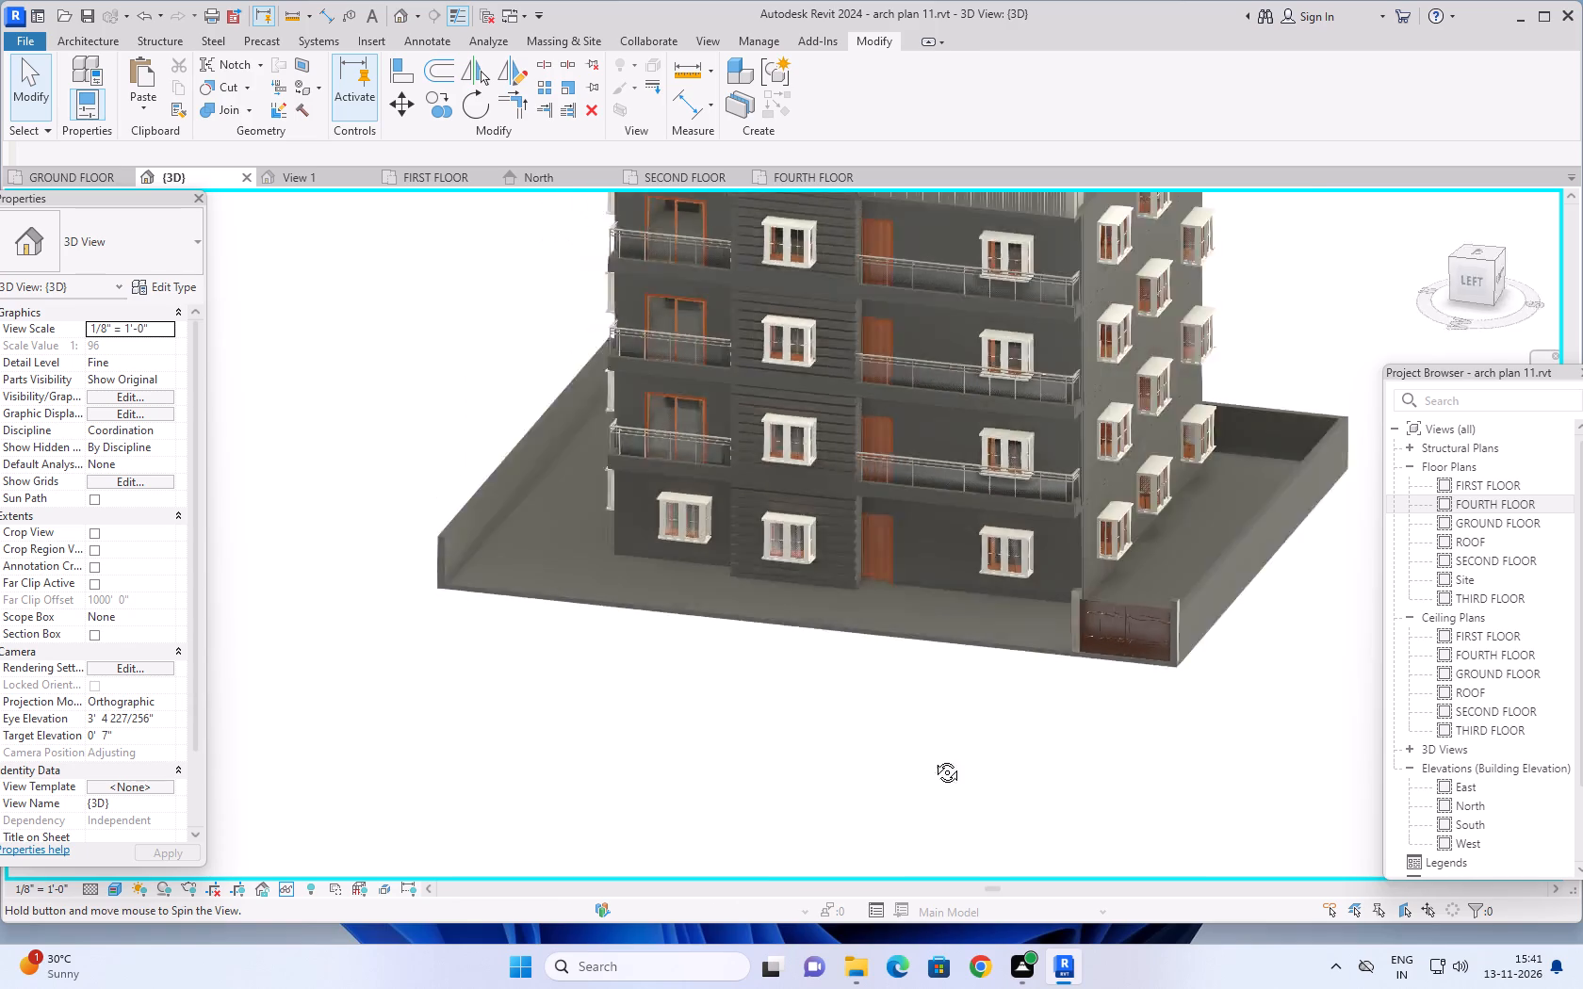
{"action": "middle_click_drag", "start_coordinate": [933, 758], "coordinate": [1137, 684]}
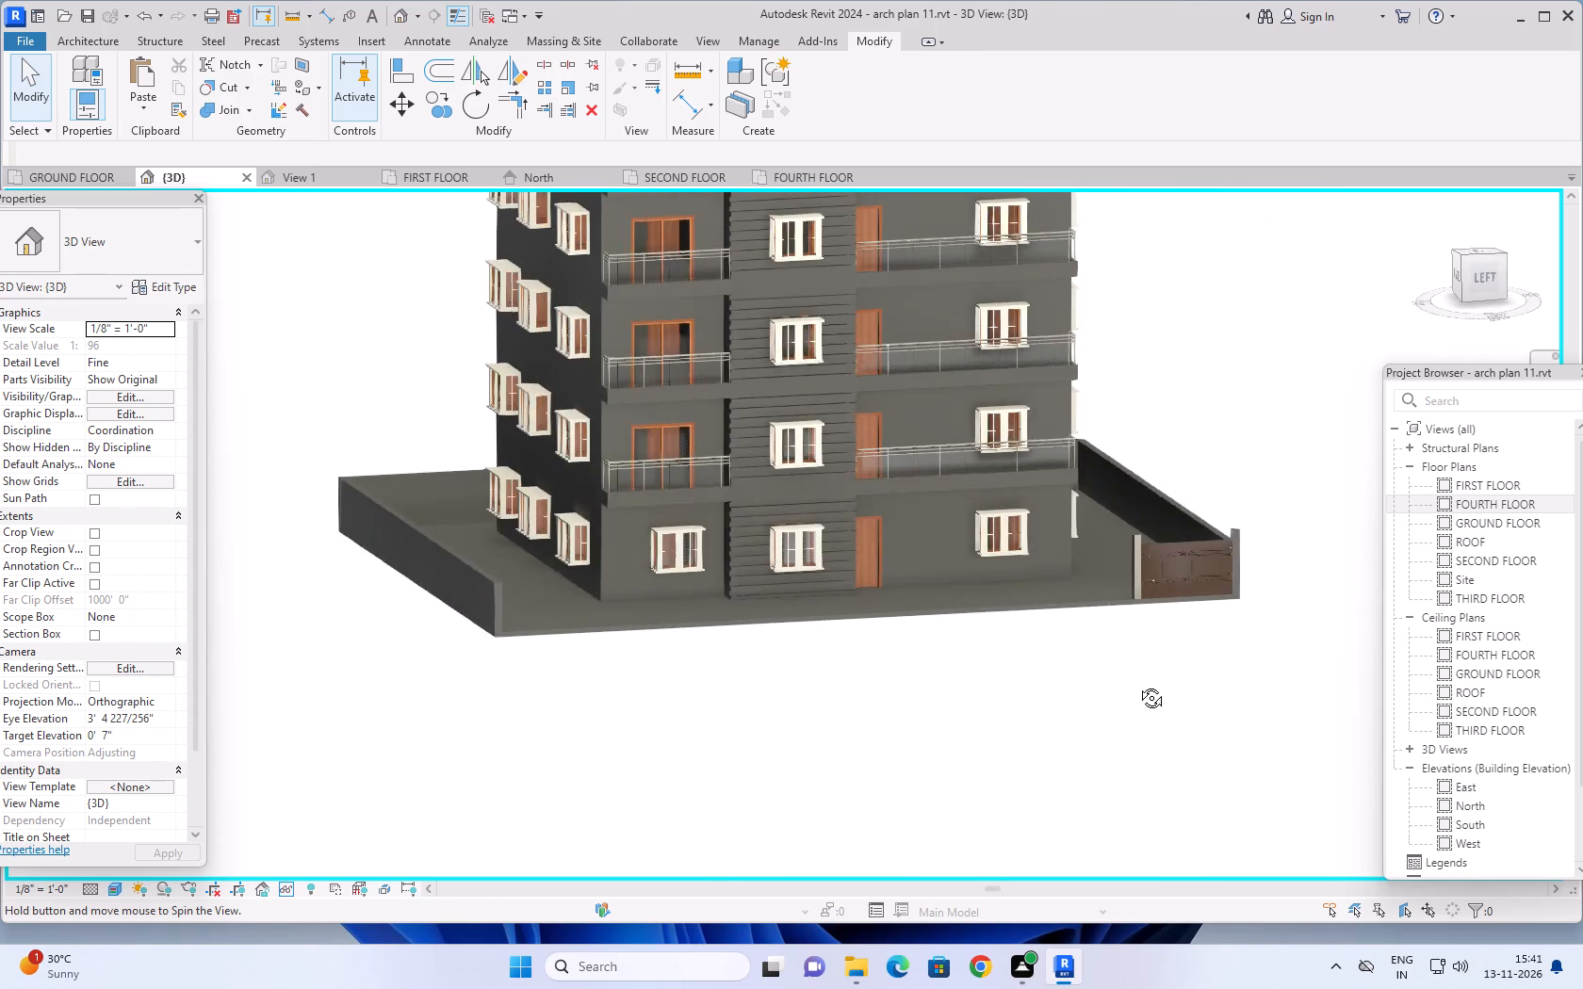
{"action": "middle_click_drag", "start_coordinate": [1137, 684], "coordinate": [1149, 674]}
{"action": "middle_click", "coordinate": [1149, 674], "text": "shift"}
{"action": "middle_click", "coordinate": [1152, 668], "text": "shift"}
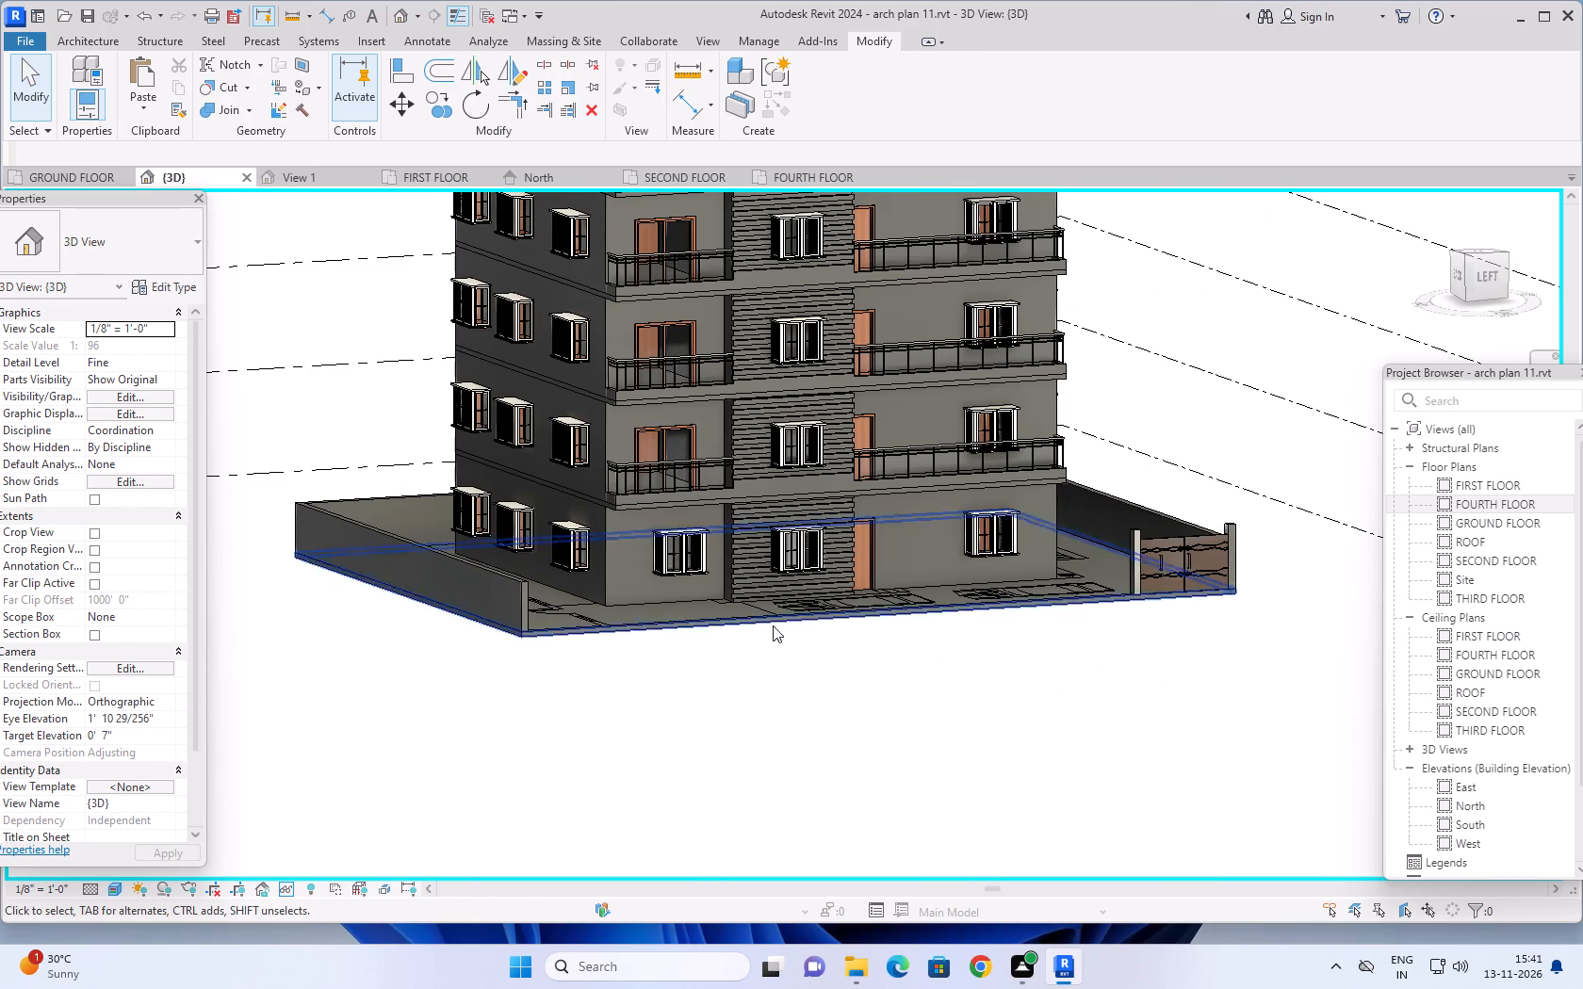
{"action": "scroll", "coordinate": [757, 598], "scroll_direction": "up", "scroll_amount": 5}
{"action": "middle_click_drag", "start_coordinate": [1038, 518], "coordinate": [1004, 592]}
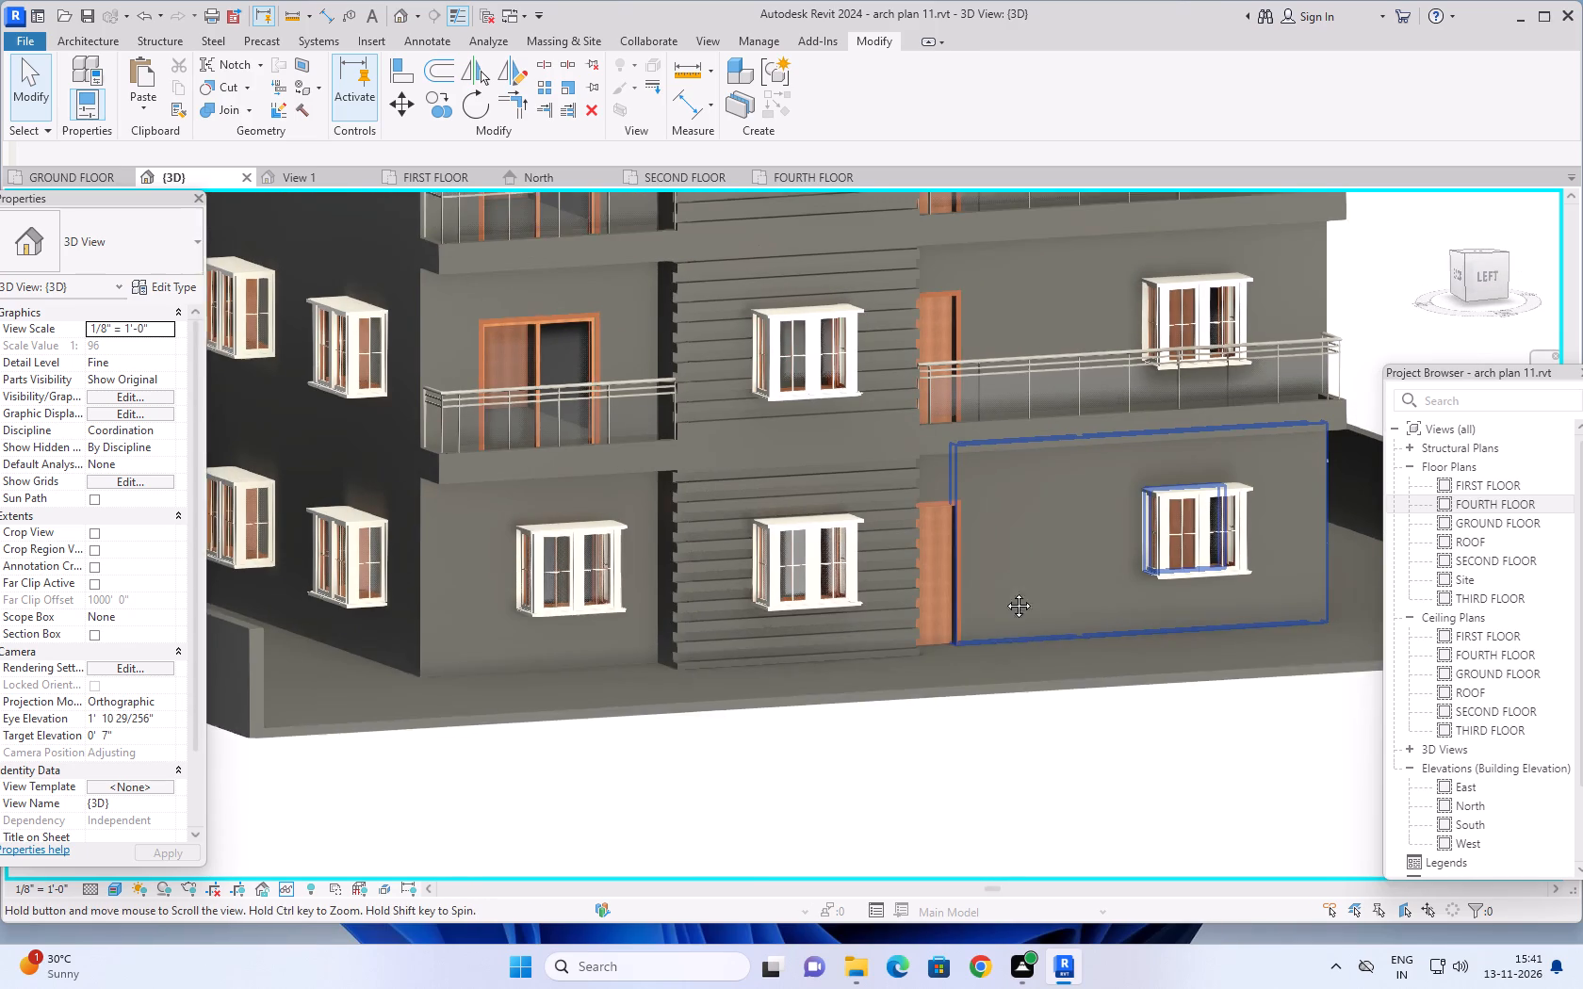
Examine the building's full left facade in the 3D view, from the ground-floor walls and boundary wall up to the roof.
{"action": "middle_click_drag", "start_coordinate": [1004, 592], "coordinate": [1004, 613]}
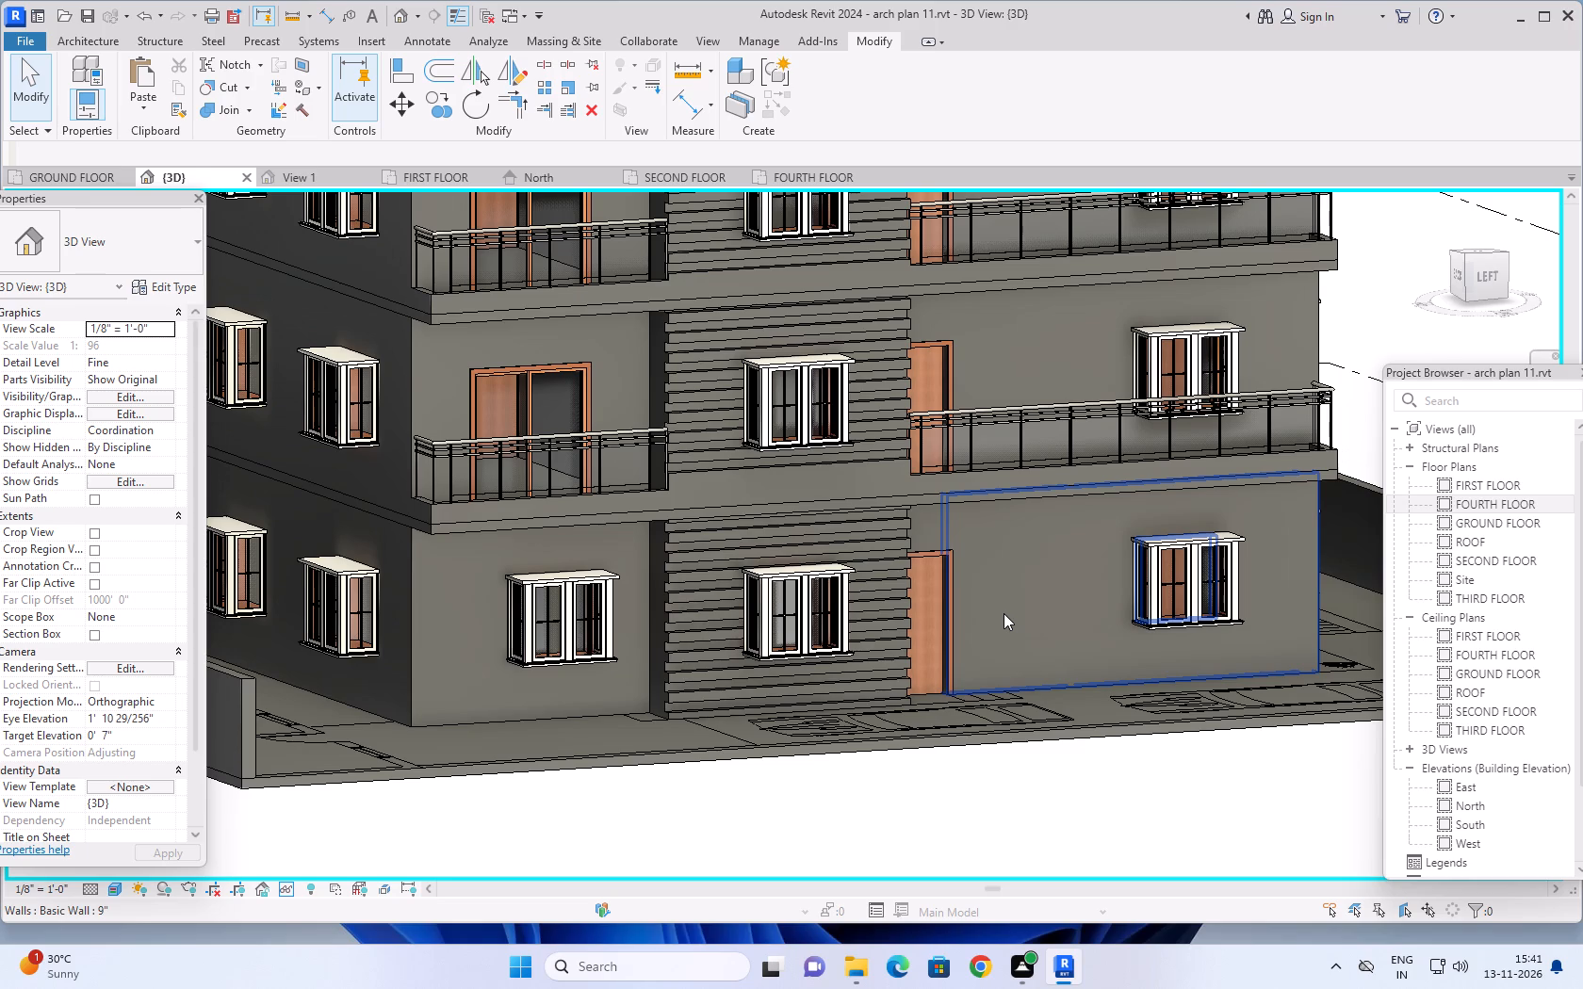
{"action": "scroll", "coordinate": [1004, 613], "scroll_direction": "down", "scroll_amount": 4}
{"action": "middle_click_drag", "start_coordinate": [1134, 772], "coordinate": [1121, 772]}
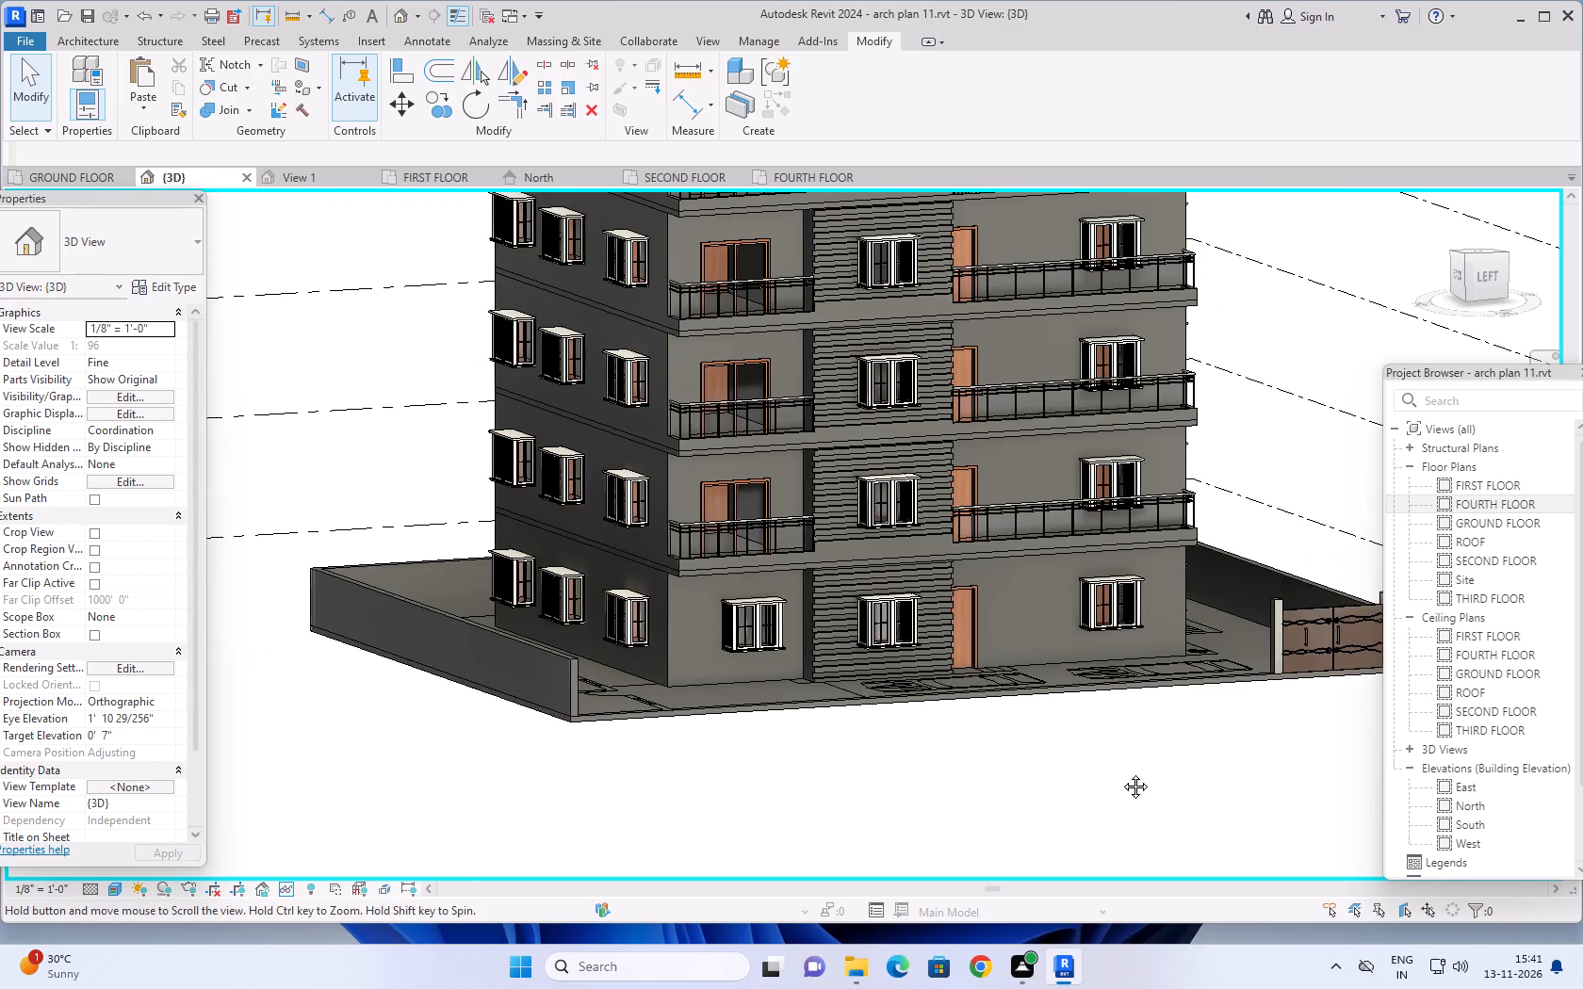
{"action": "middle_click_drag", "start_coordinate": [1121, 772], "coordinate": [1067, 760]}
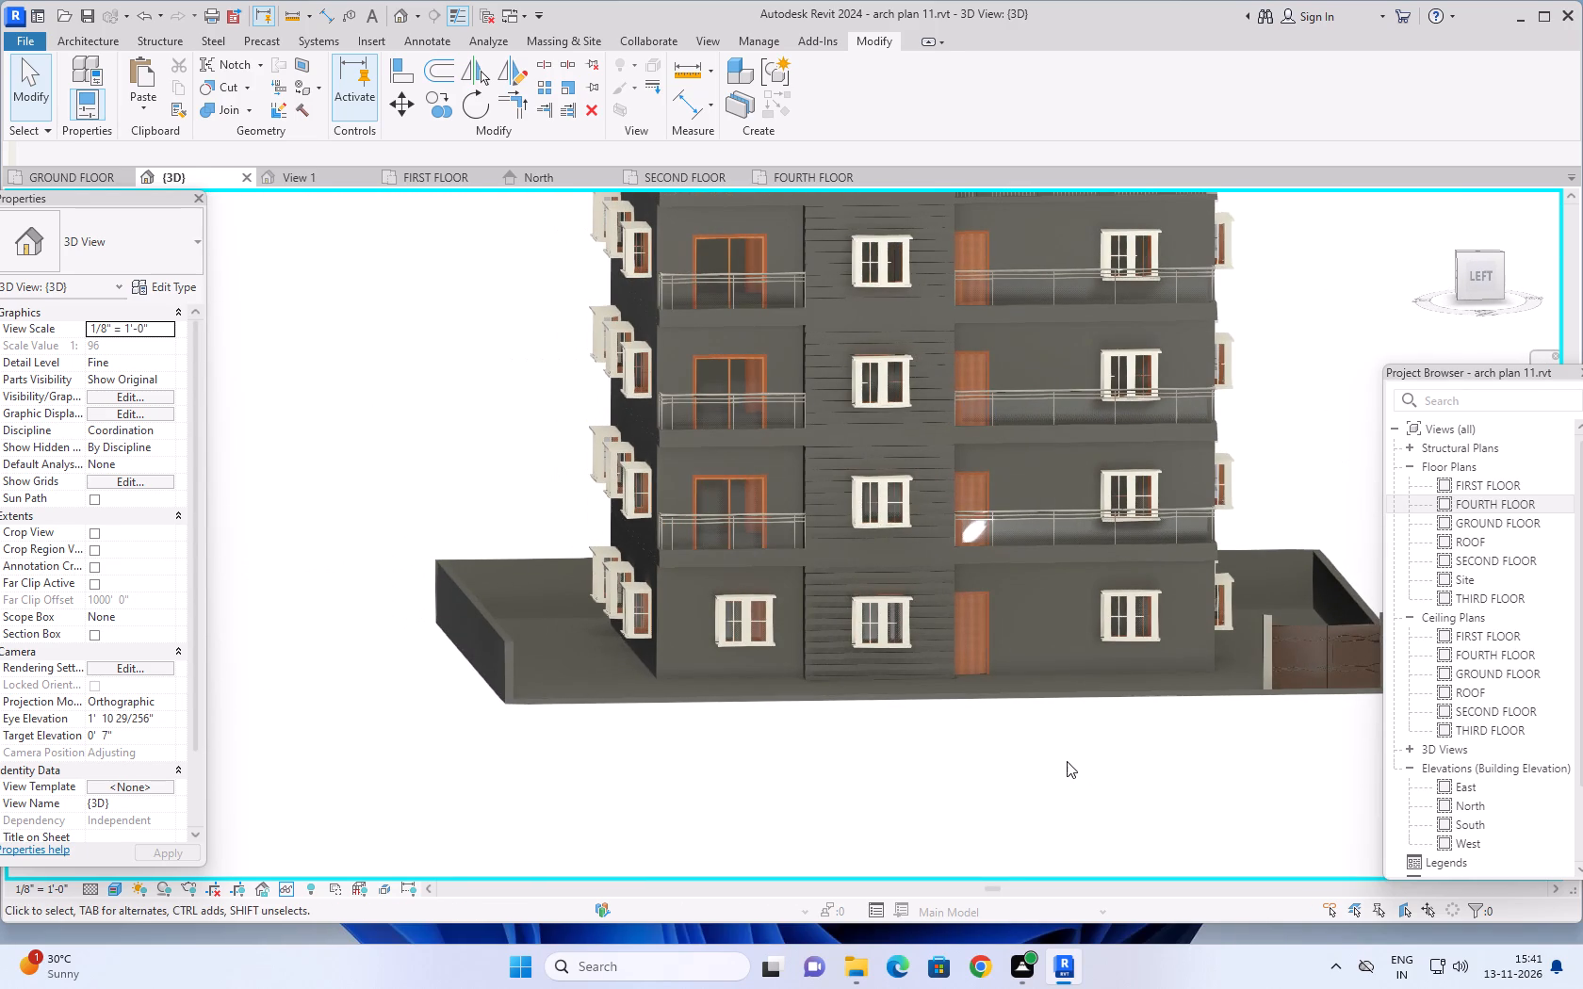
{"action": "scroll", "coordinate": [1085, 786], "scroll_direction": "down", "scroll_amount": 2}
{"action": "middle_click_drag", "start_coordinate": [1097, 796], "coordinate": [1080, 774], "text": "shift"}
{"action": "middle_click_drag", "start_coordinate": [1080, 785], "coordinate": [1080, 793]}
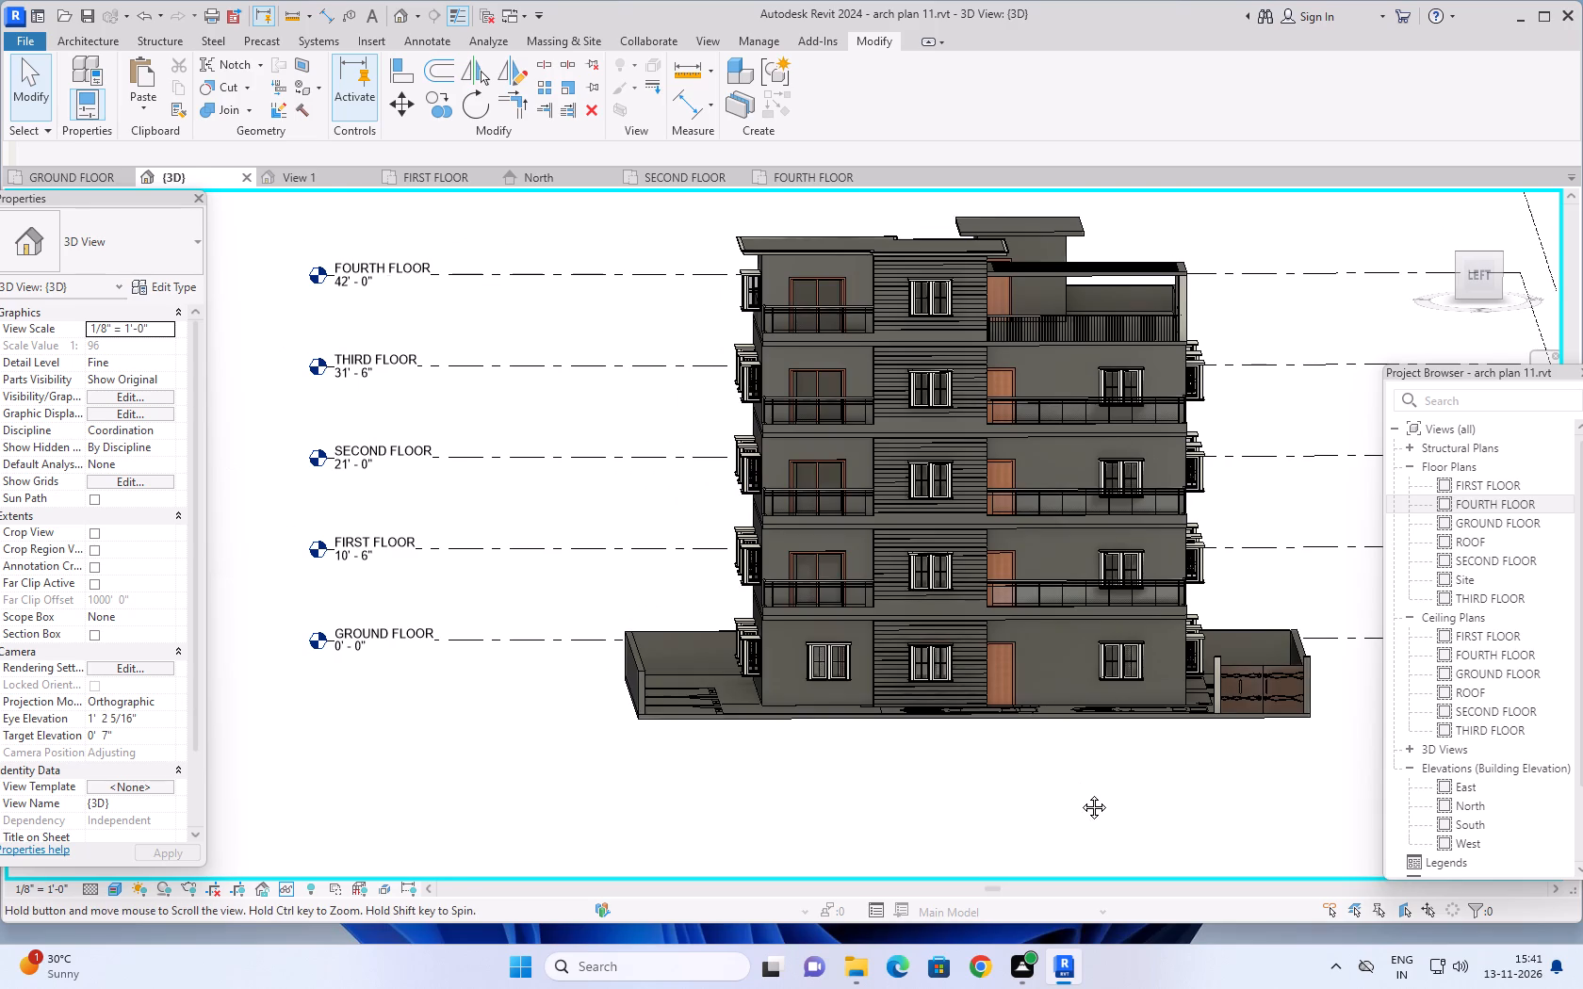
{"action": "middle_click_drag", "start_coordinate": [1080, 793], "coordinate": [1072, 826]}
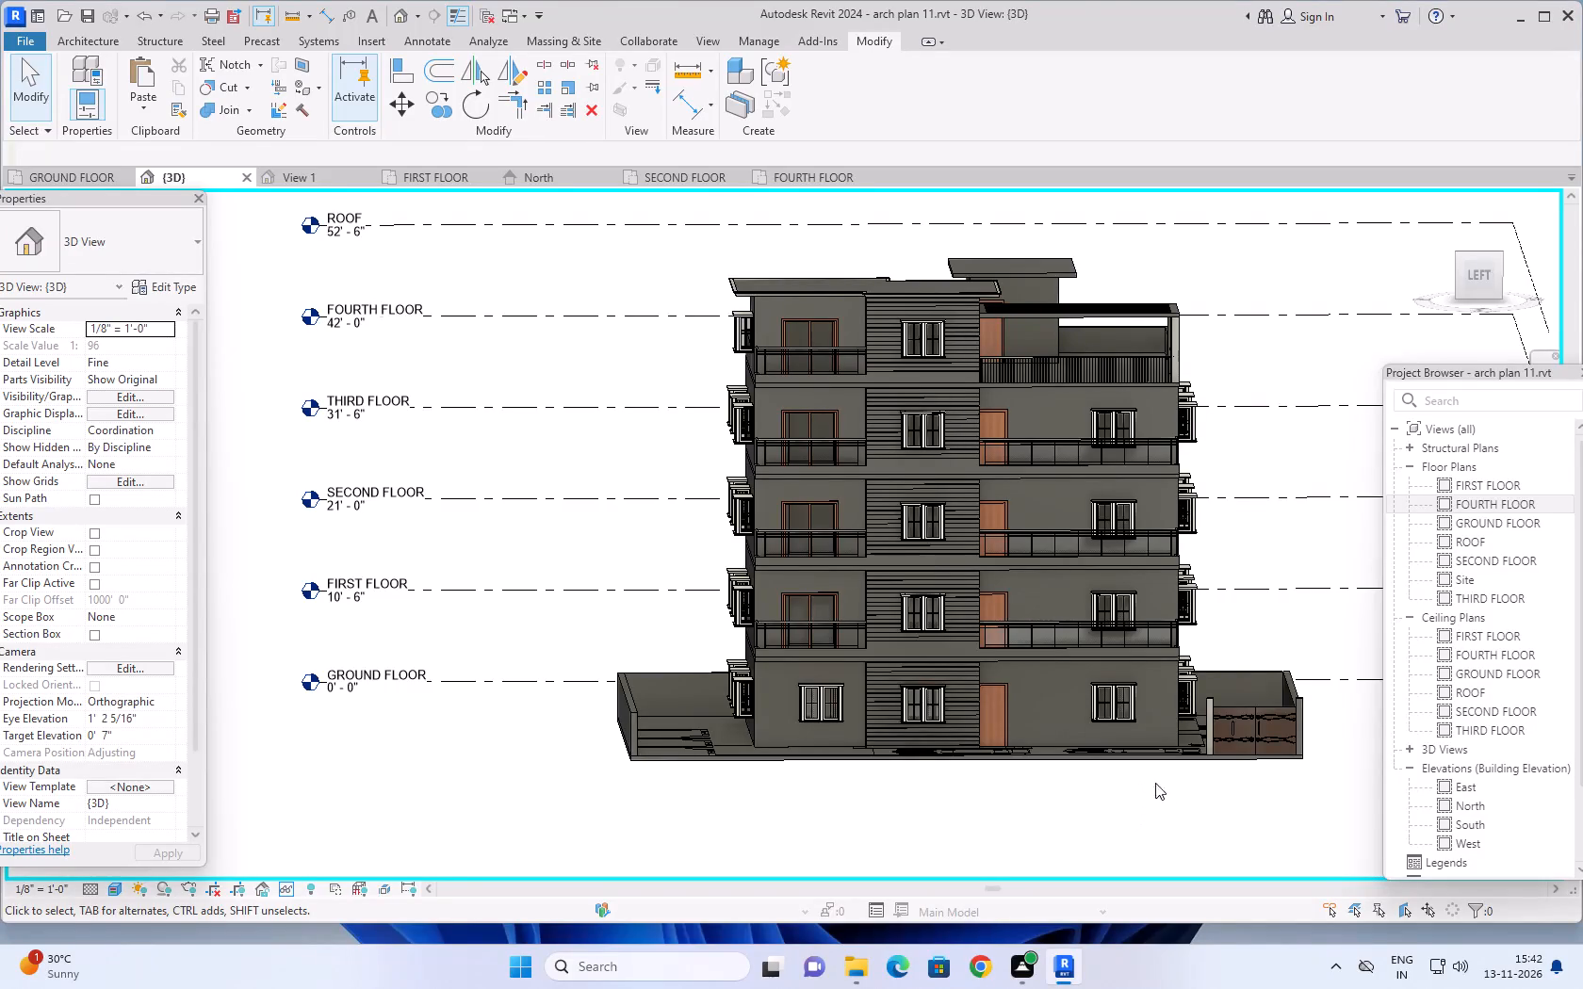
{"action": "scroll", "coordinate": [1195, 784], "scroll_direction": "down", "scroll_amount": 1}
{"action": "middle_click_drag", "start_coordinate": [1207, 787], "coordinate": [932, 732]}
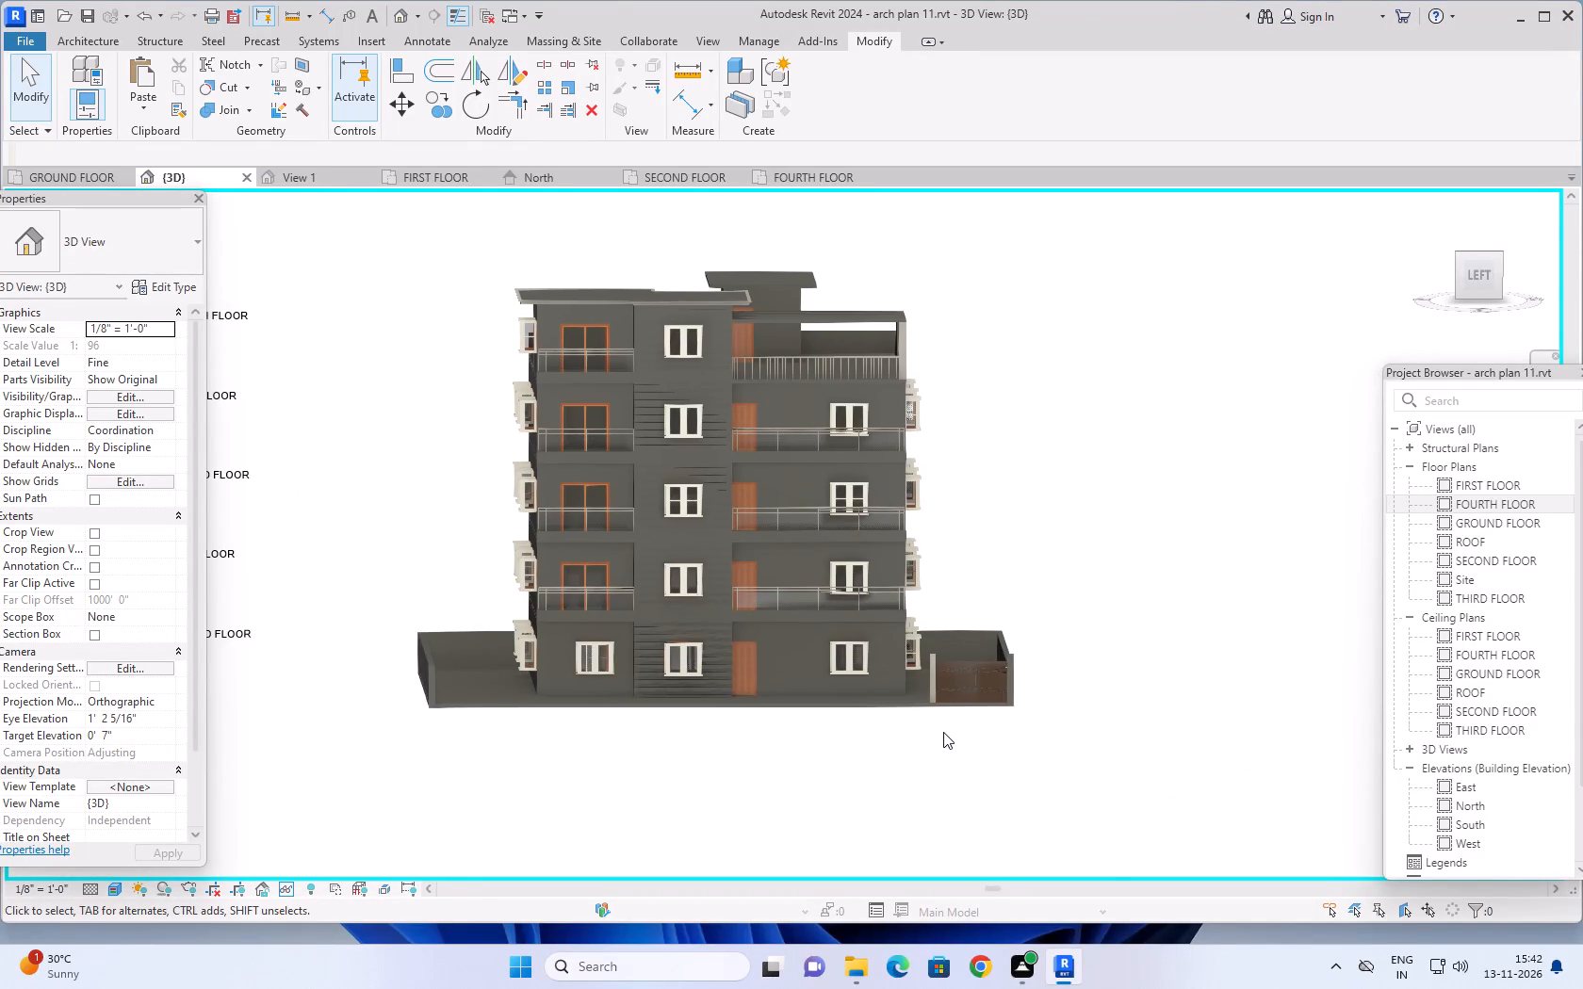
Inspect the entrance gate and its two flanking columns up close from the building's left side in 3D.
{"action": "scroll", "coordinate": [944, 732], "scroll_direction": "up", "scroll_amount": 6}
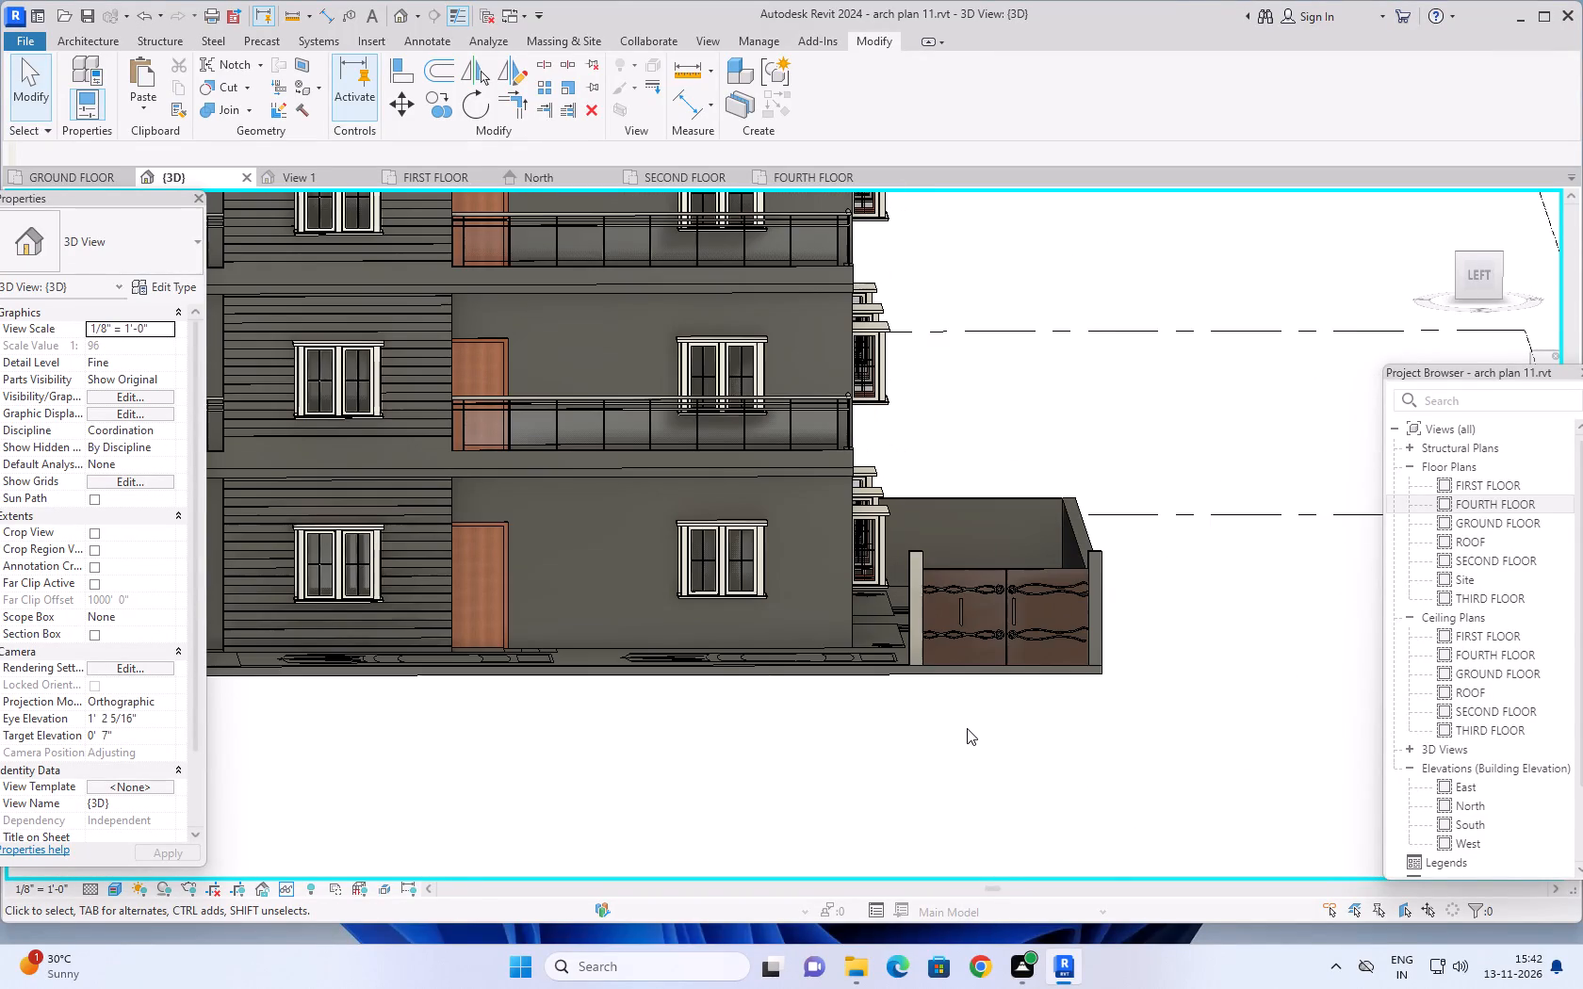
{"action": "middle_click_drag", "start_coordinate": [967, 728], "coordinate": [1008, 733]}
{"action": "scroll", "coordinate": [1009, 724], "scroll_direction": "up", "scroll_amount": 5}
{"action": "middle_click_drag", "start_coordinate": [1043, 693], "coordinate": [1031, 738]}
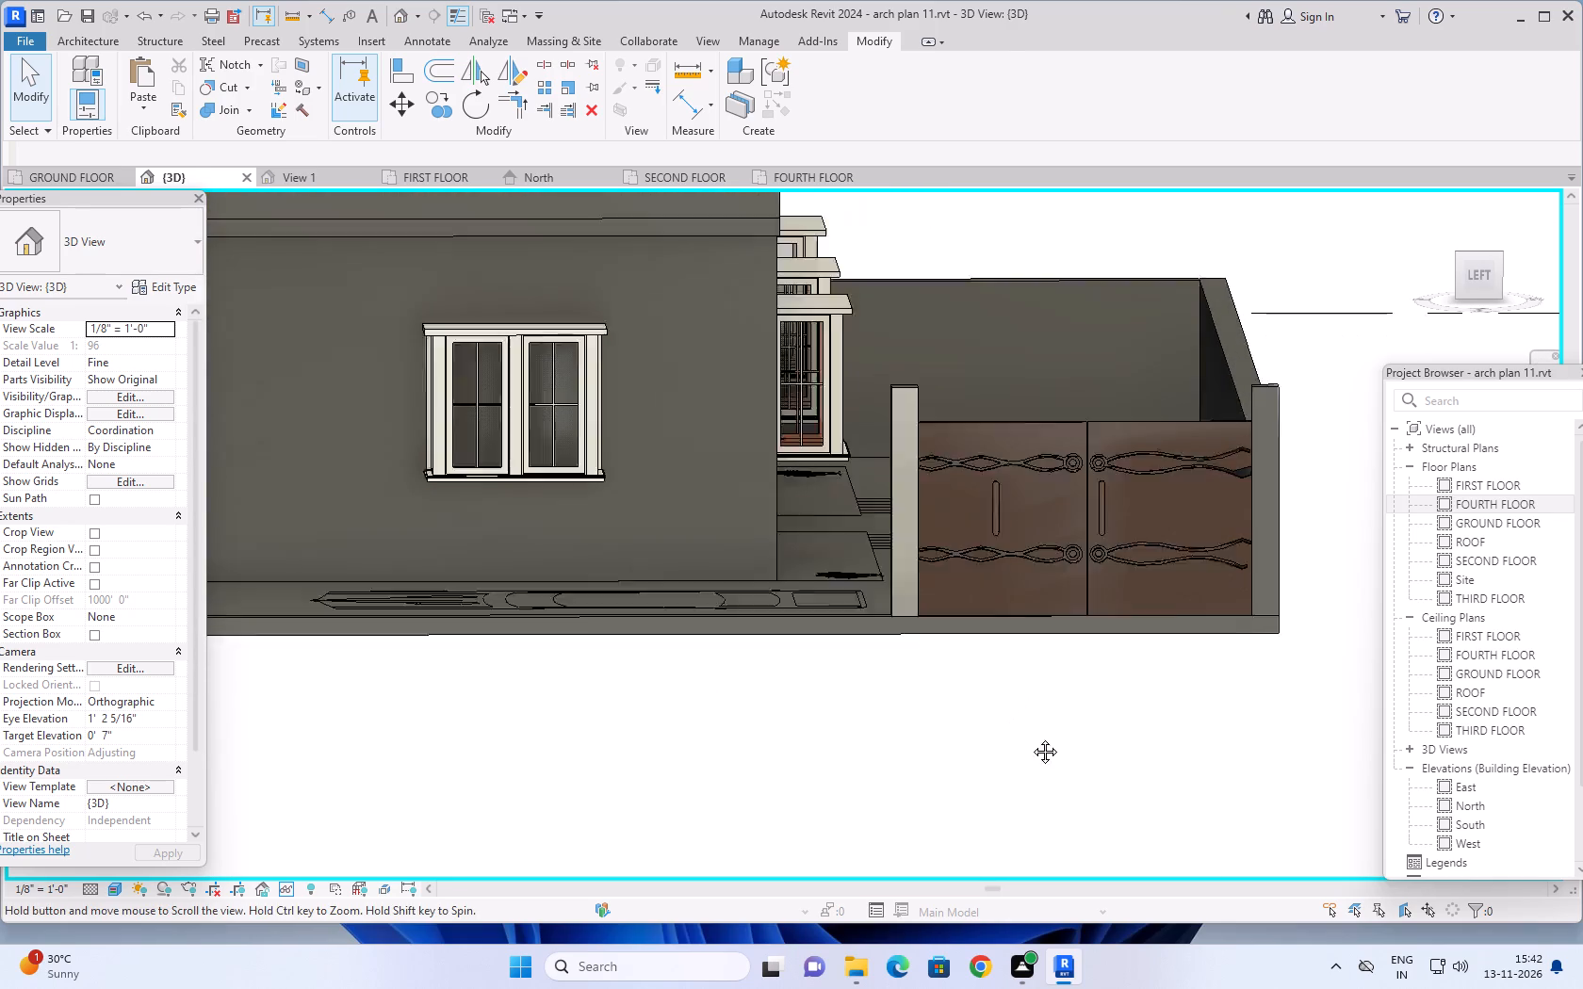
{"action": "middle_click_drag", "start_coordinate": [1031, 738], "coordinate": [1013, 789]}
{"action": "scroll", "coordinate": [1031, 599], "scroll_direction": "up", "scroll_amount": 7}
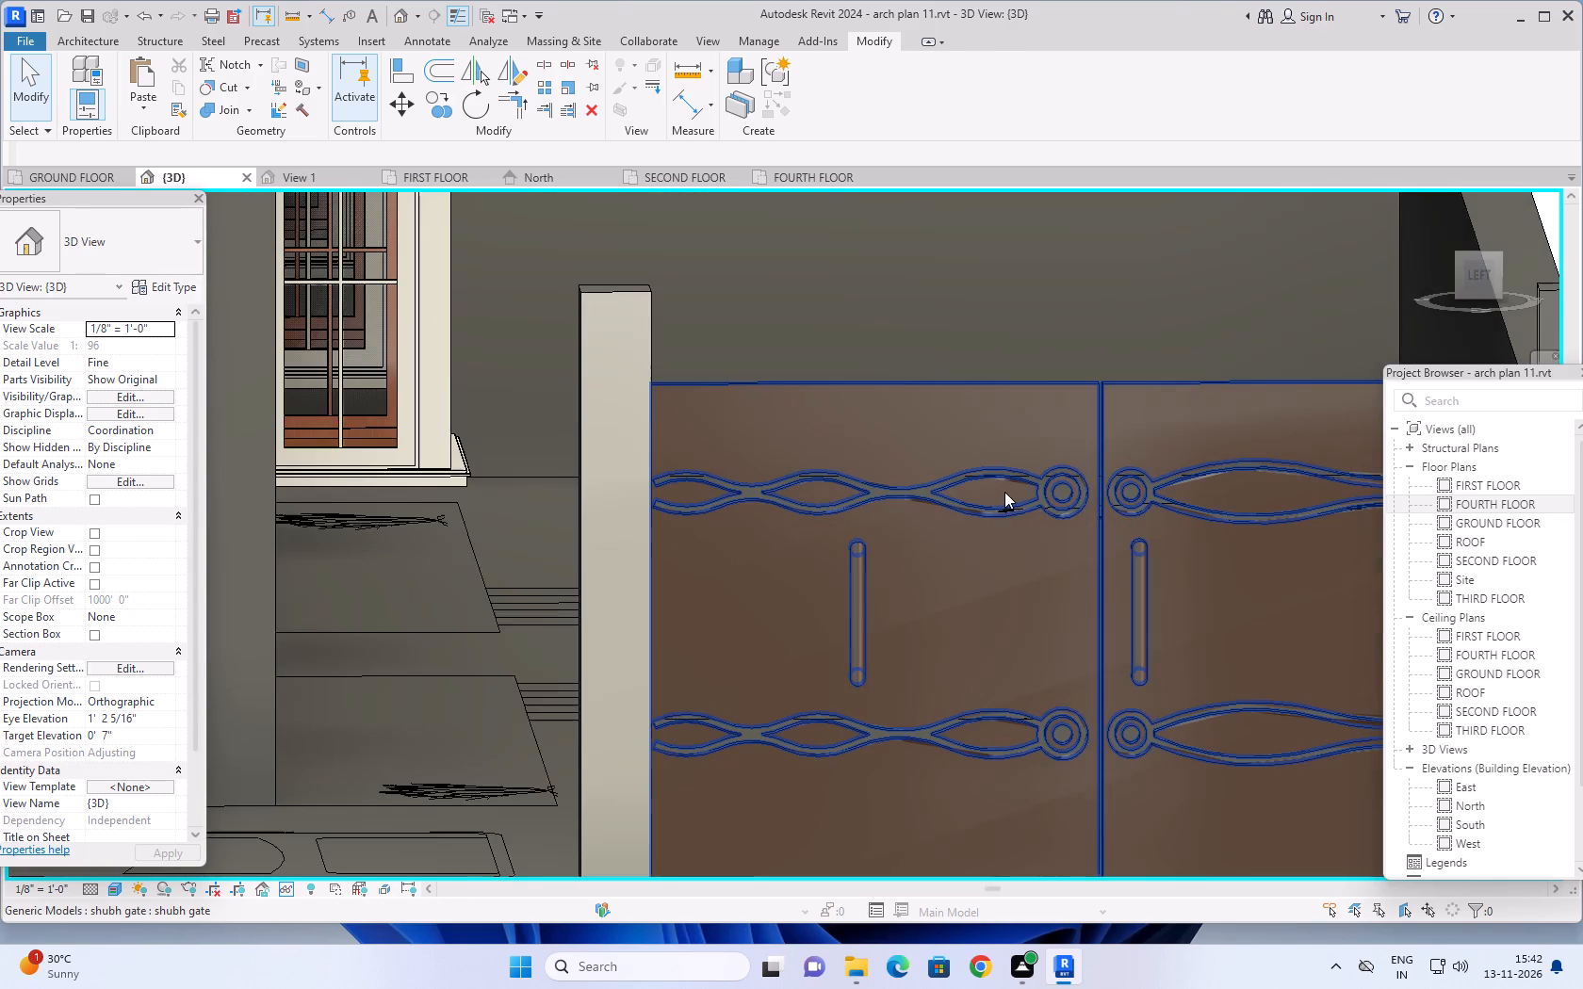
{"action": "scroll", "coordinate": [1004, 491], "scroll_direction": "down", "scroll_amount": 6}
{"action": "scroll", "coordinate": [1053, 624], "scroll_direction": "down", "scroll_amount": 5}
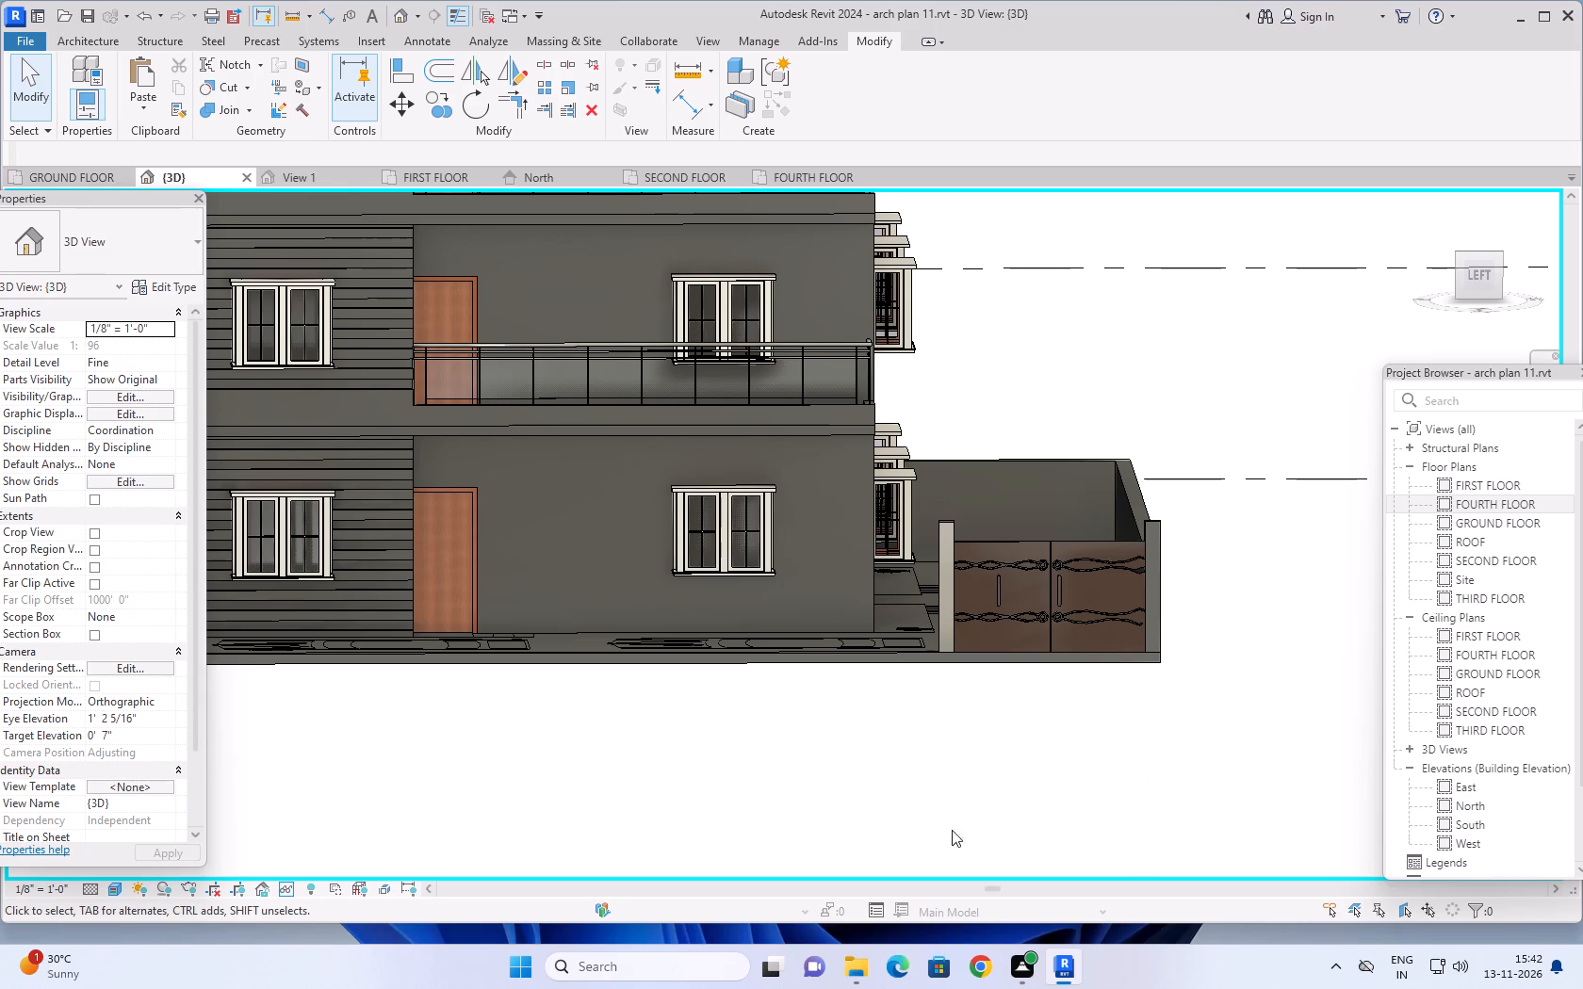
{"action": "scroll", "coordinate": [840, 702], "scroll_direction": "down", "scroll_amount": 2}
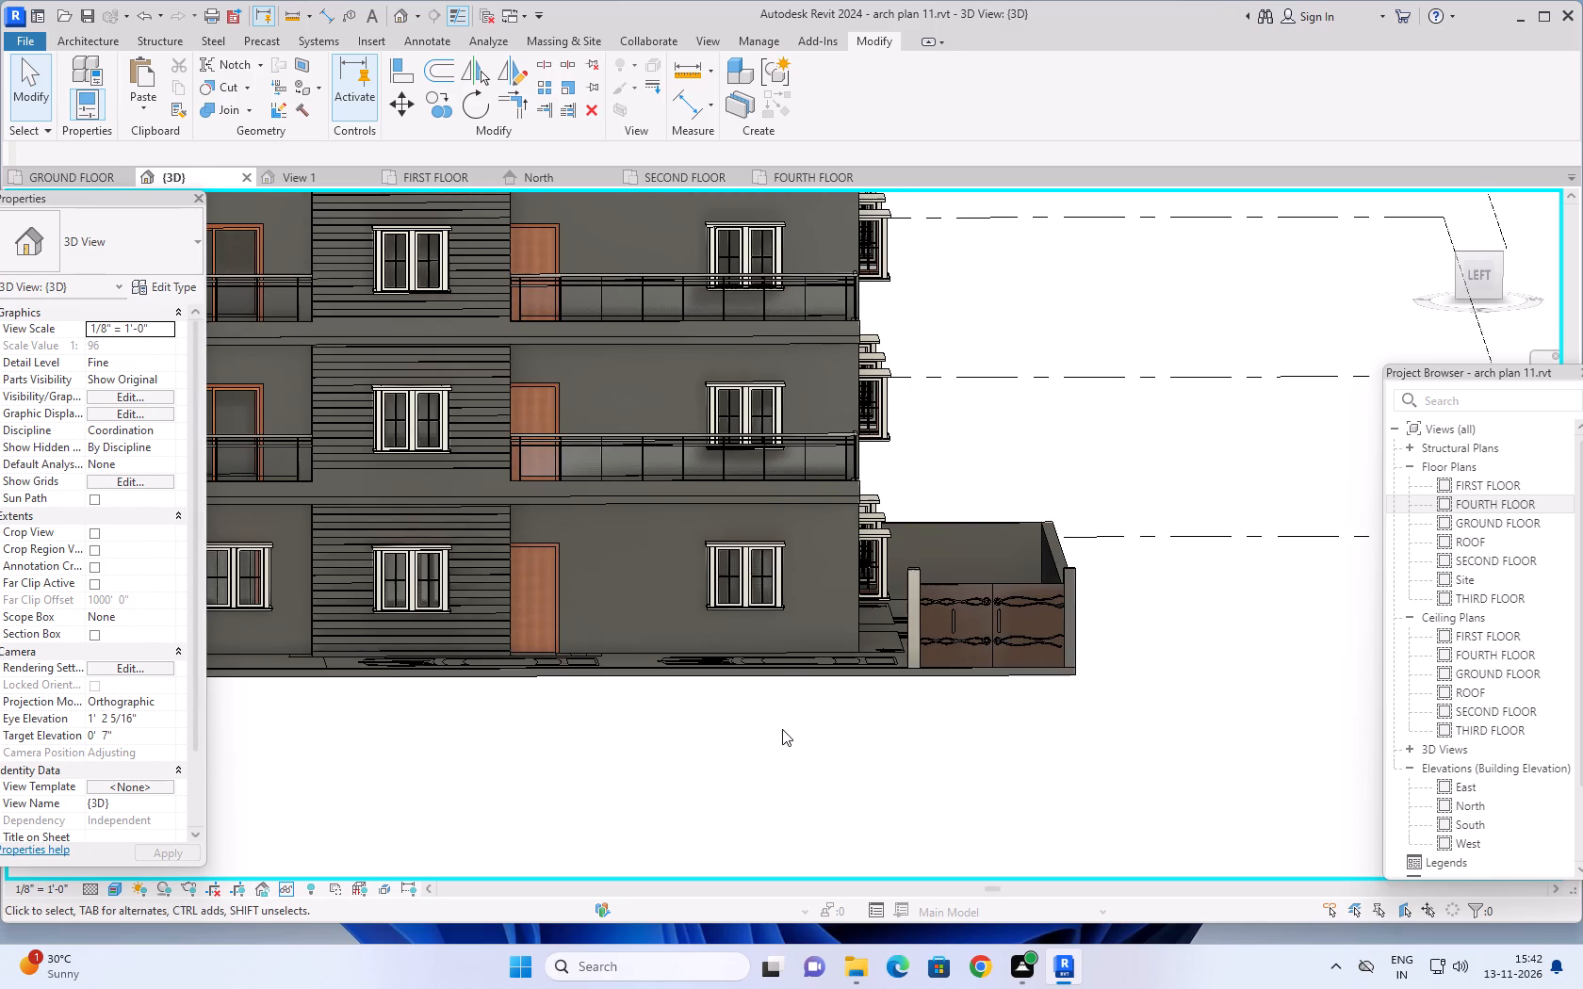
{"action": "scroll", "coordinate": [782, 729], "scroll_direction": "up", "scroll_amount": 1}
{"action": "scroll", "coordinate": [782, 727], "scroll_direction": "down", "scroll_amount": 1}
Review the whole building and compound in 3D from the back, from above at the front-left corner, and from the left side.
{"action": "middle_click_drag", "start_coordinate": [784, 726], "coordinate": [1041, 745], "text": "shift"}
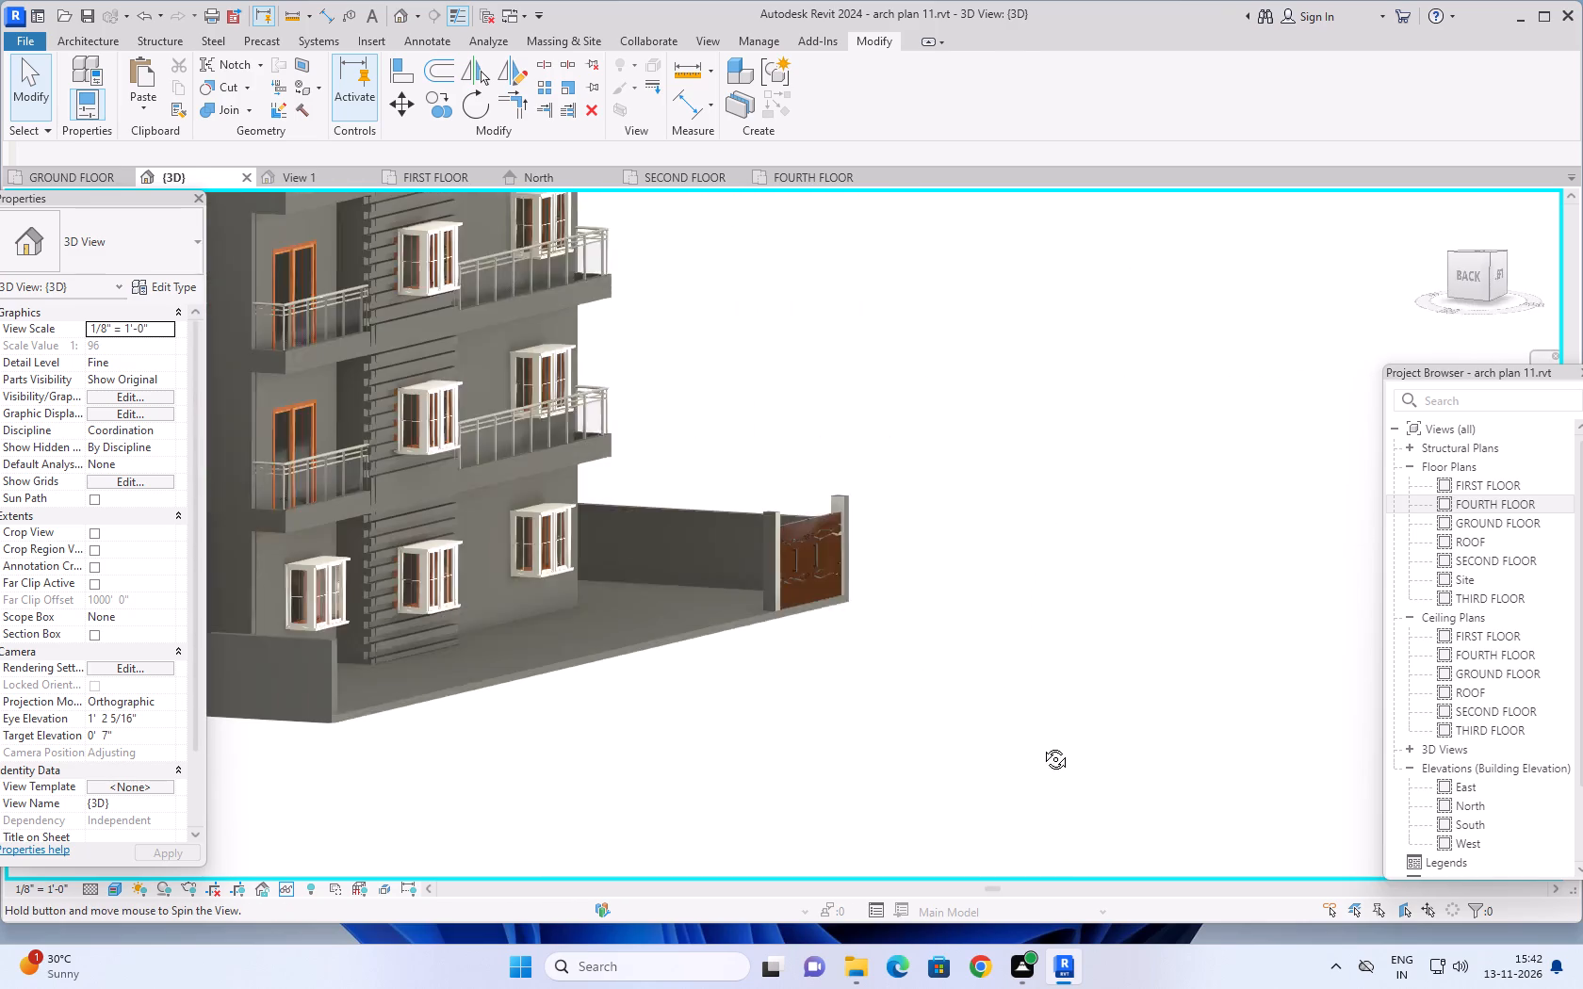
{"action": "middle_click_drag", "start_coordinate": [1041, 745], "coordinate": [1060, 745], "text": "shift"}
{"action": "scroll", "coordinate": [639, 687], "scroll_direction": "down", "scroll_amount": 2}
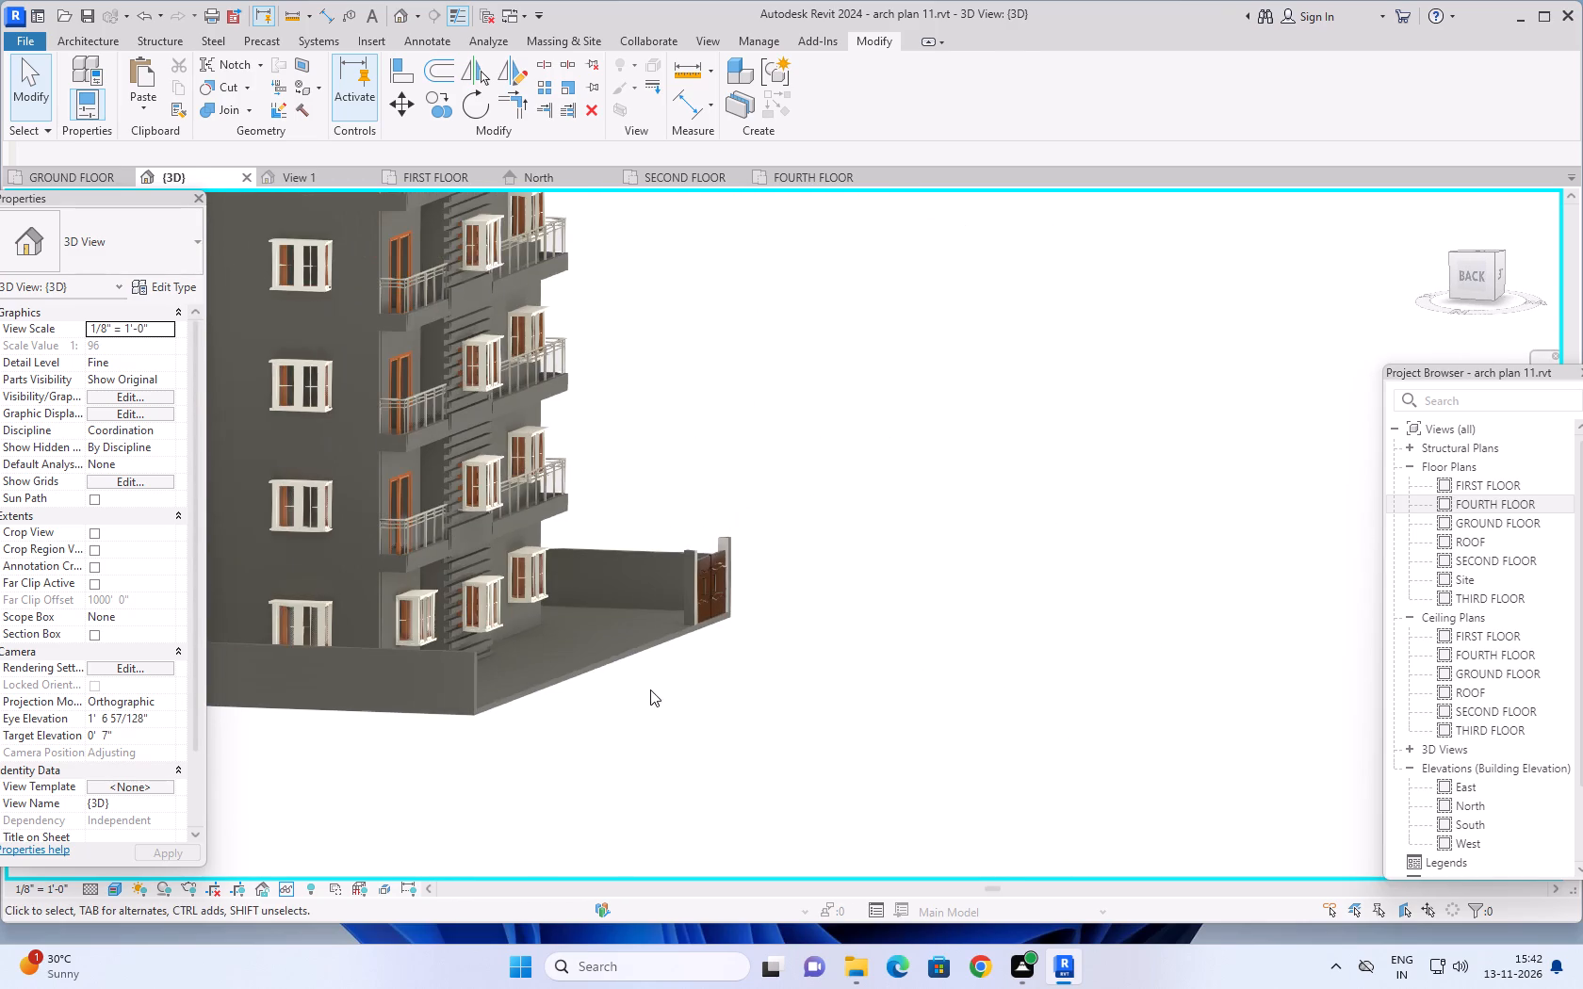
{"action": "middle_click_drag", "start_coordinate": [653, 689], "coordinate": [1010, 689]}
{"action": "scroll", "coordinate": [1008, 689], "scroll_direction": "down", "scroll_amount": 3}
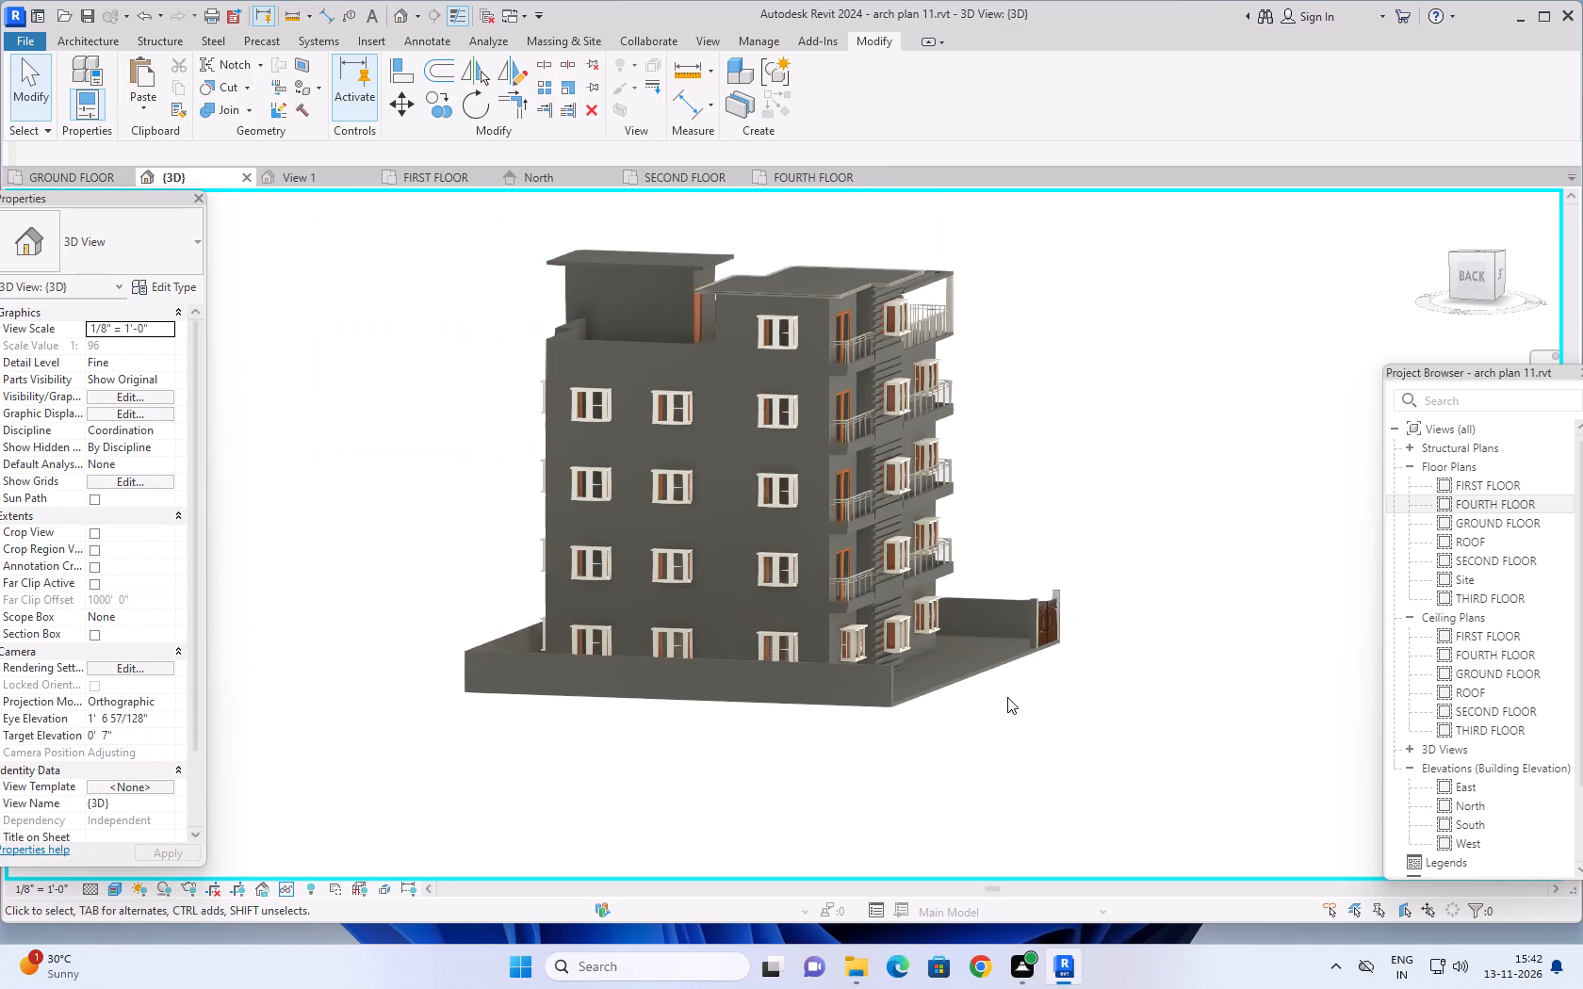
{"action": "middle_click_drag", "start_coordinate": [1007, 697], "coordinate": [1033, 752], "text": "shift"}
{"action": "middle_click_drag", "start_coordinate": [1081, 512], "coordinate": [1088, 616], "text": "shift"}
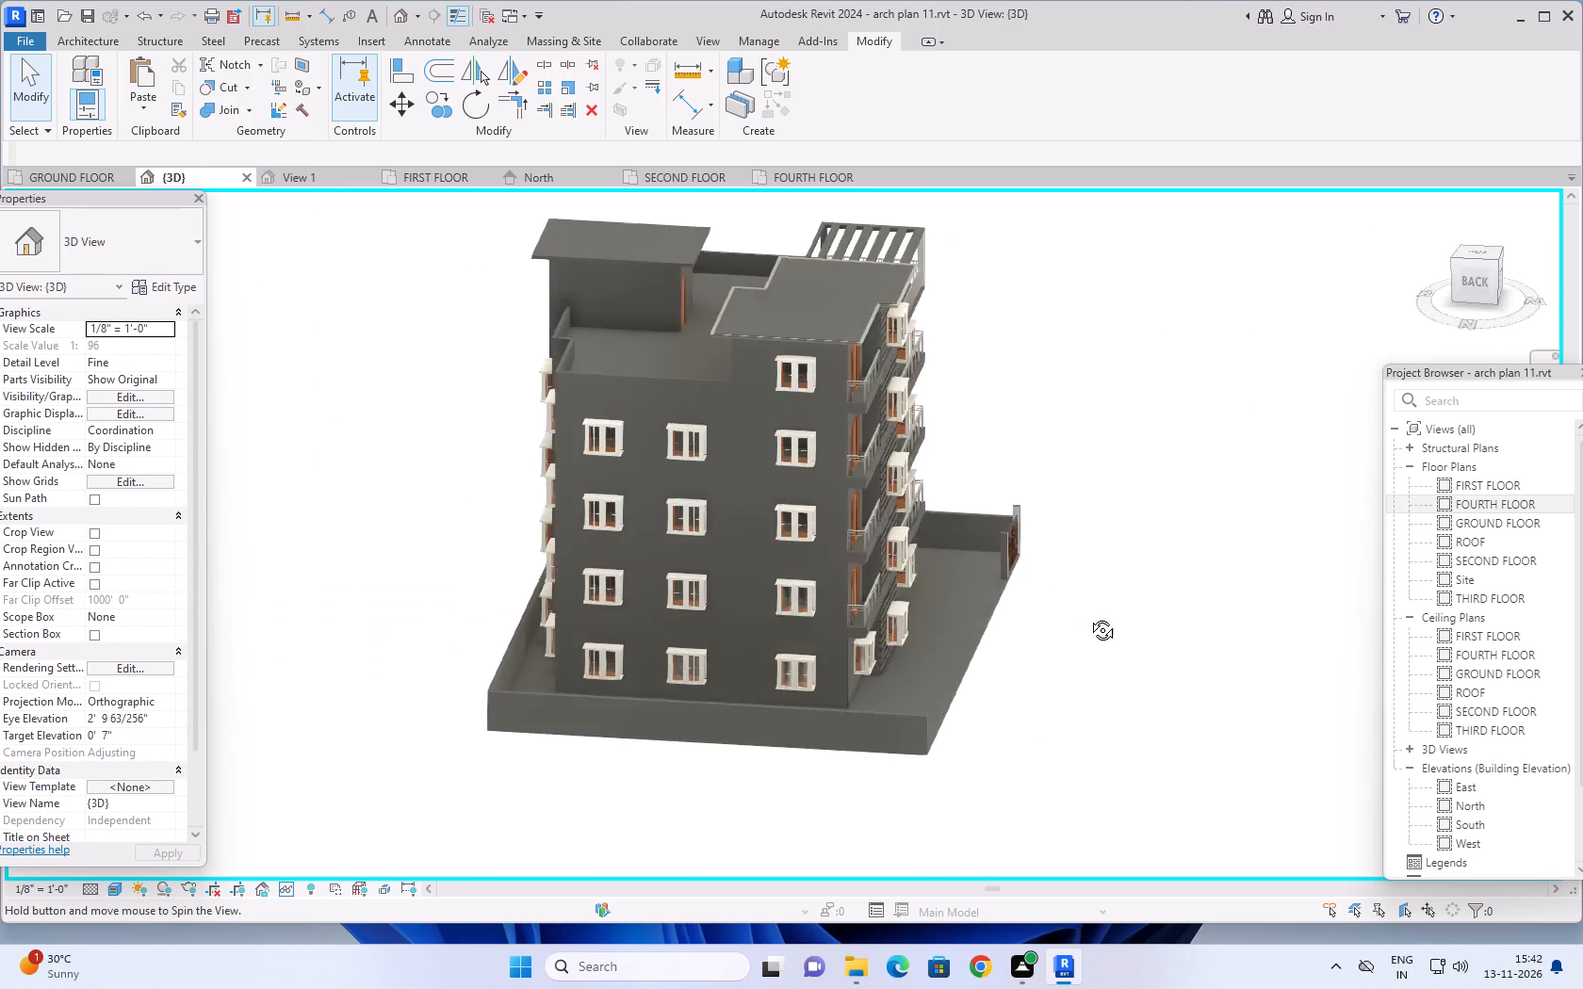
{"action": "middle_click_drag", "start_coordinate": [1088, 616], "coordinate": [640, 687], "text": "shift"}
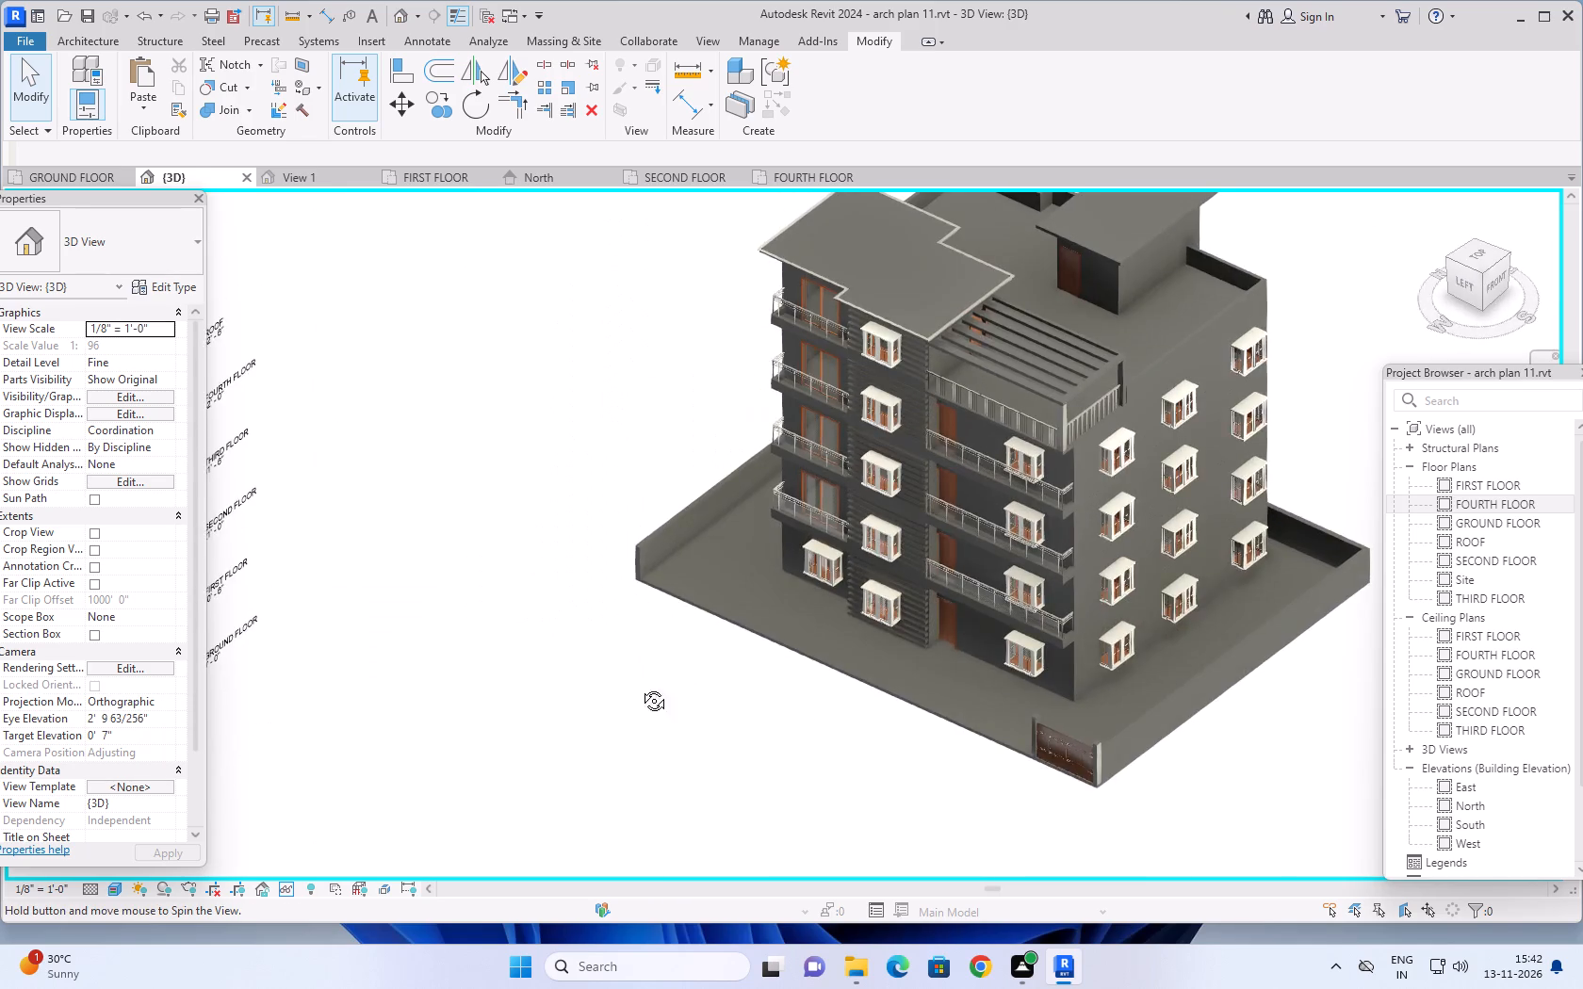
{"action": "middle_click_drag", "start_coordinate": [640, 687], "coordinate": [808, 450], "text": "shift"}
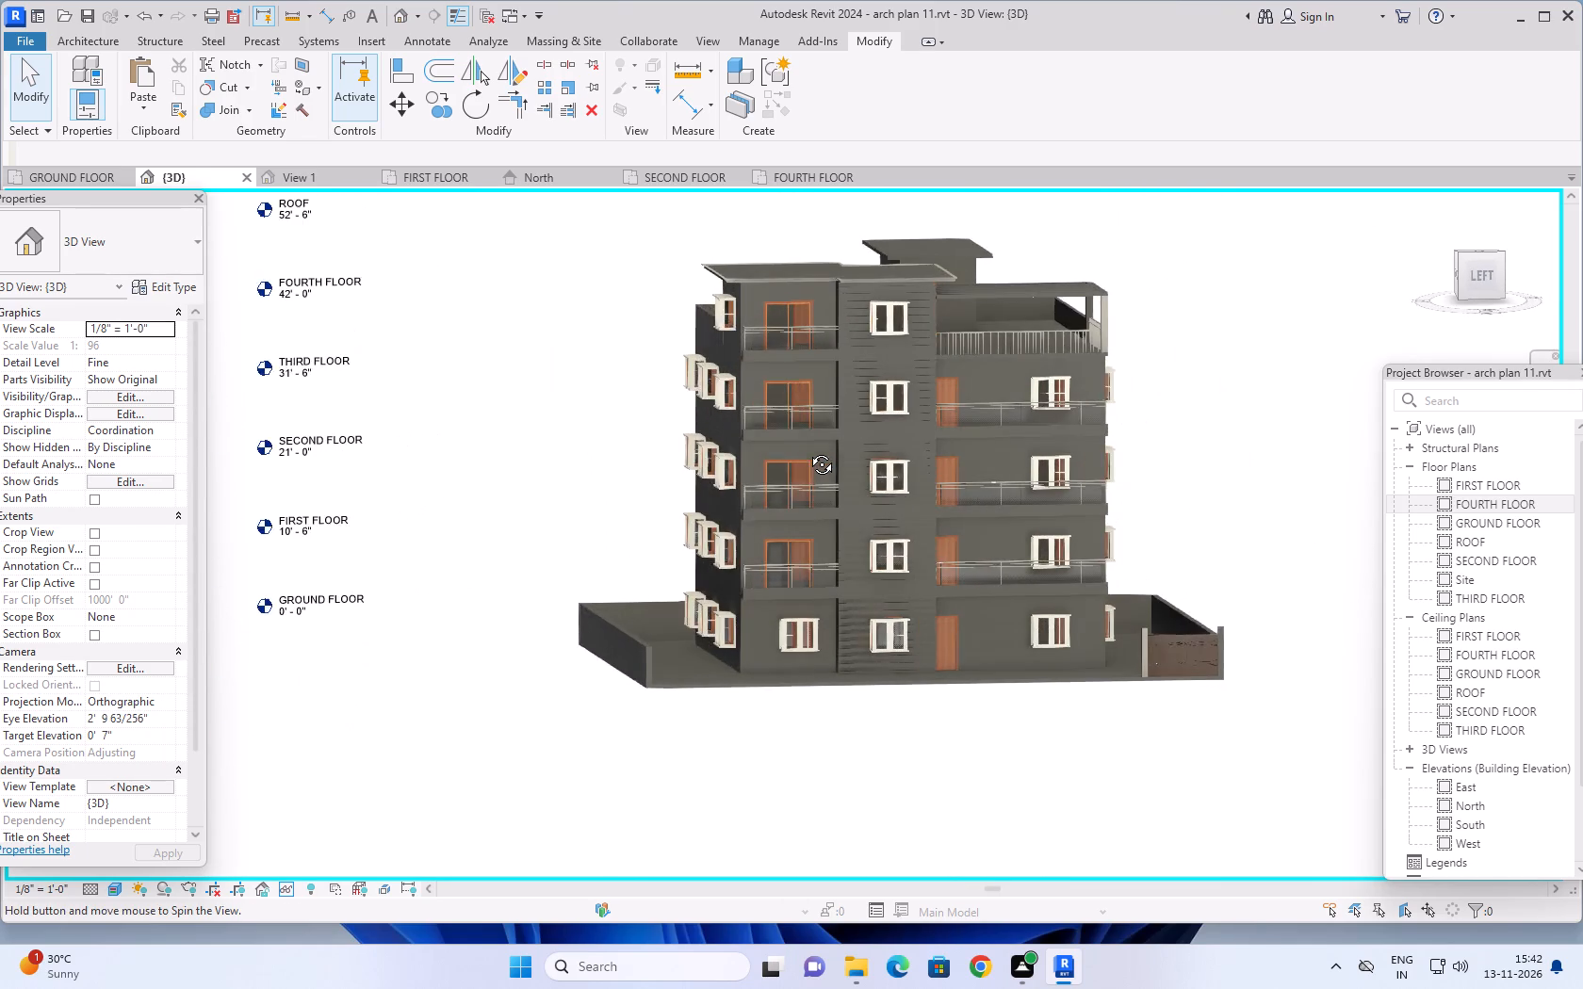
{"action": "middle_click_drag", "start_coordinate": [808, 450], "coordinate": [827, 455], "text": "shift"}
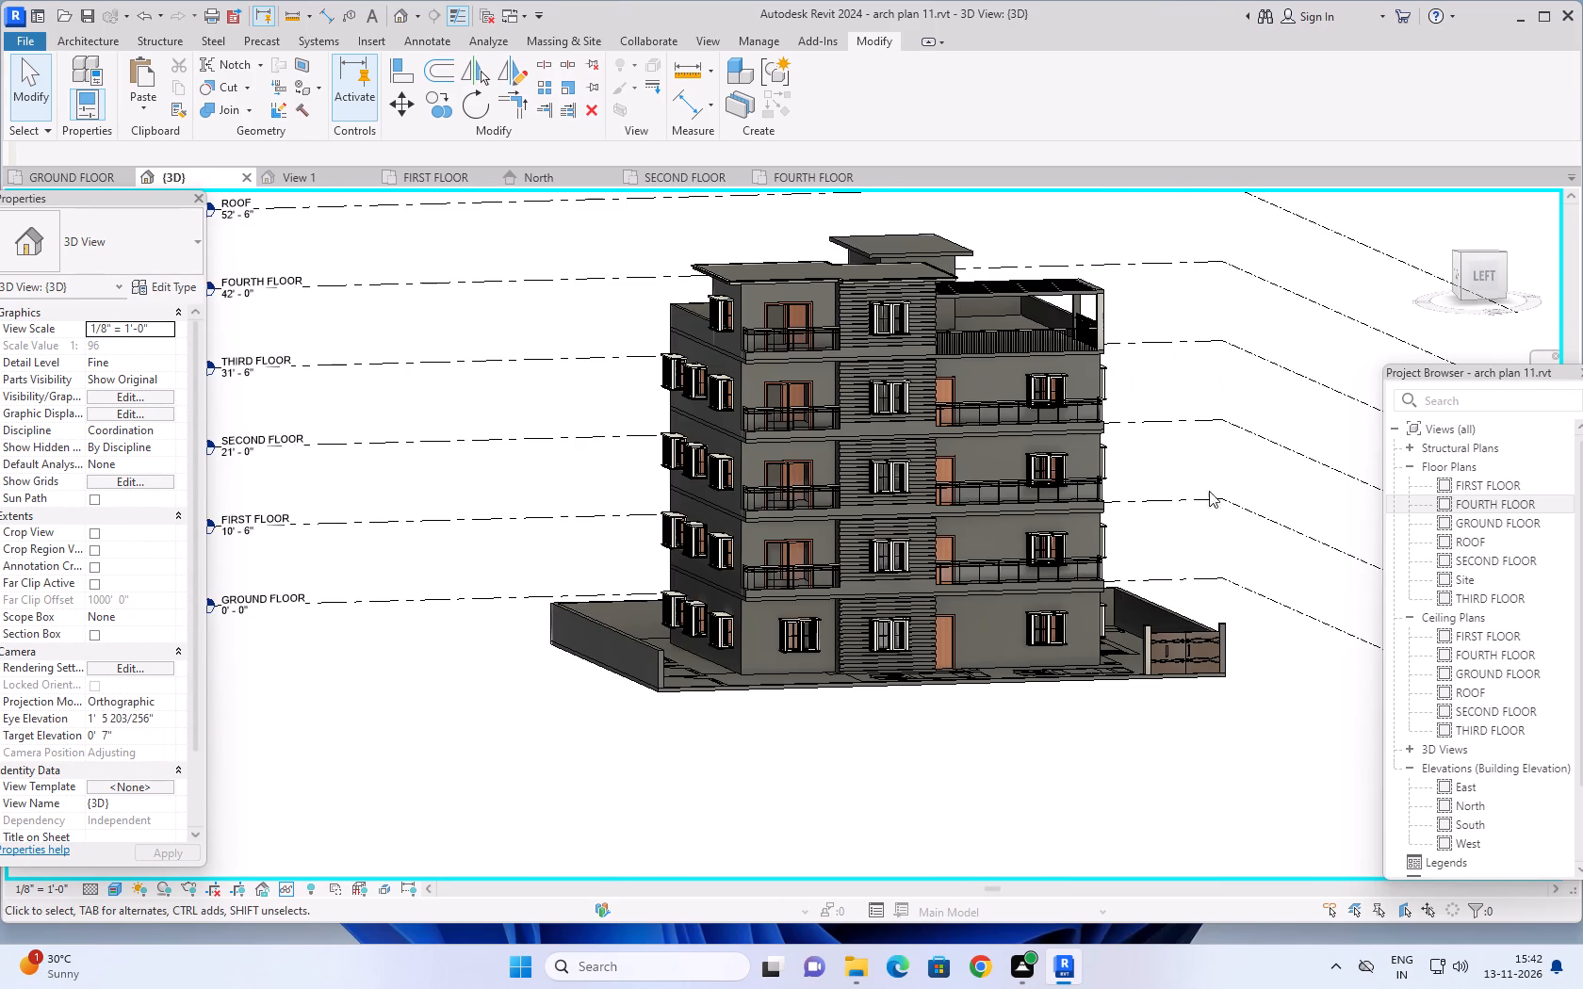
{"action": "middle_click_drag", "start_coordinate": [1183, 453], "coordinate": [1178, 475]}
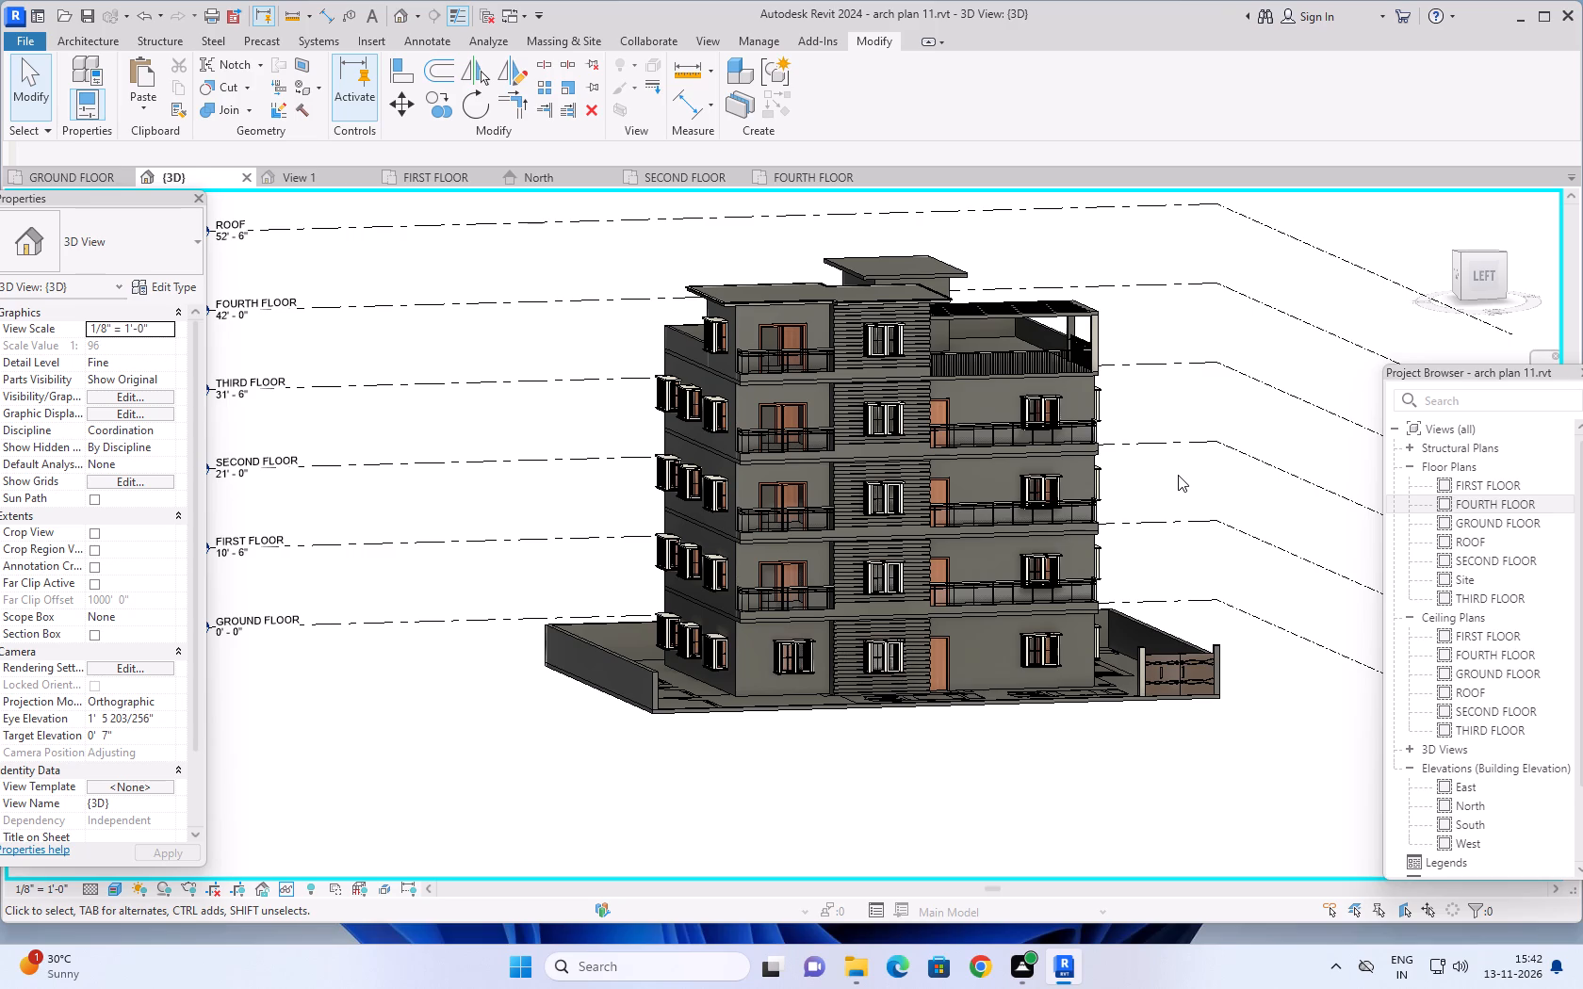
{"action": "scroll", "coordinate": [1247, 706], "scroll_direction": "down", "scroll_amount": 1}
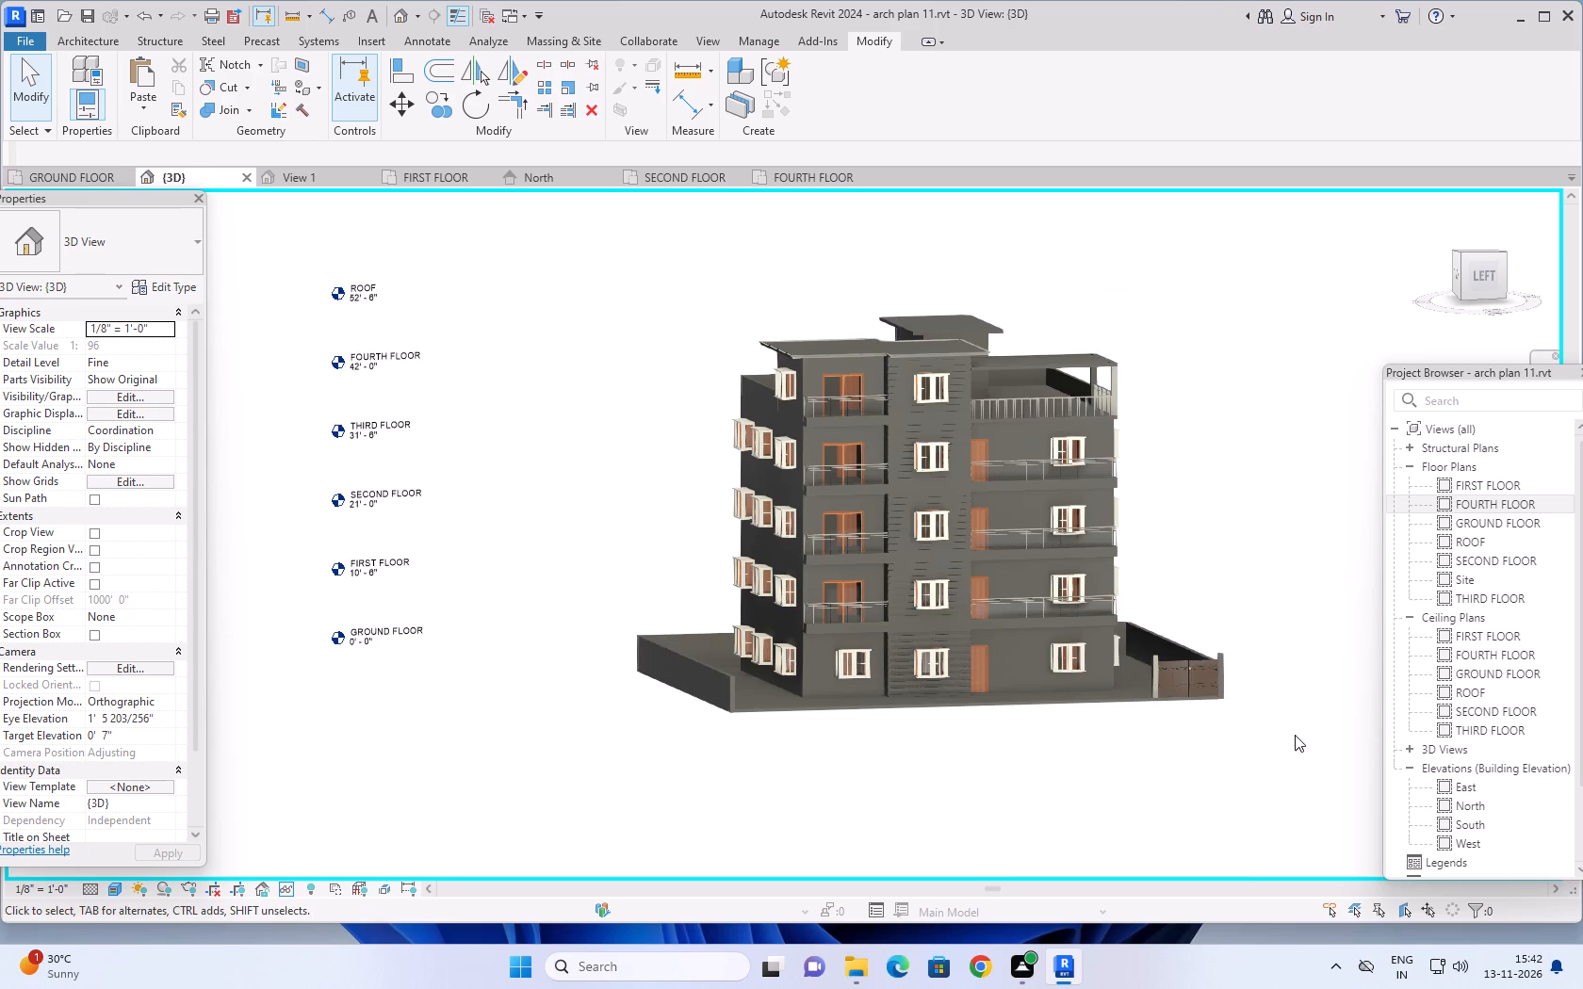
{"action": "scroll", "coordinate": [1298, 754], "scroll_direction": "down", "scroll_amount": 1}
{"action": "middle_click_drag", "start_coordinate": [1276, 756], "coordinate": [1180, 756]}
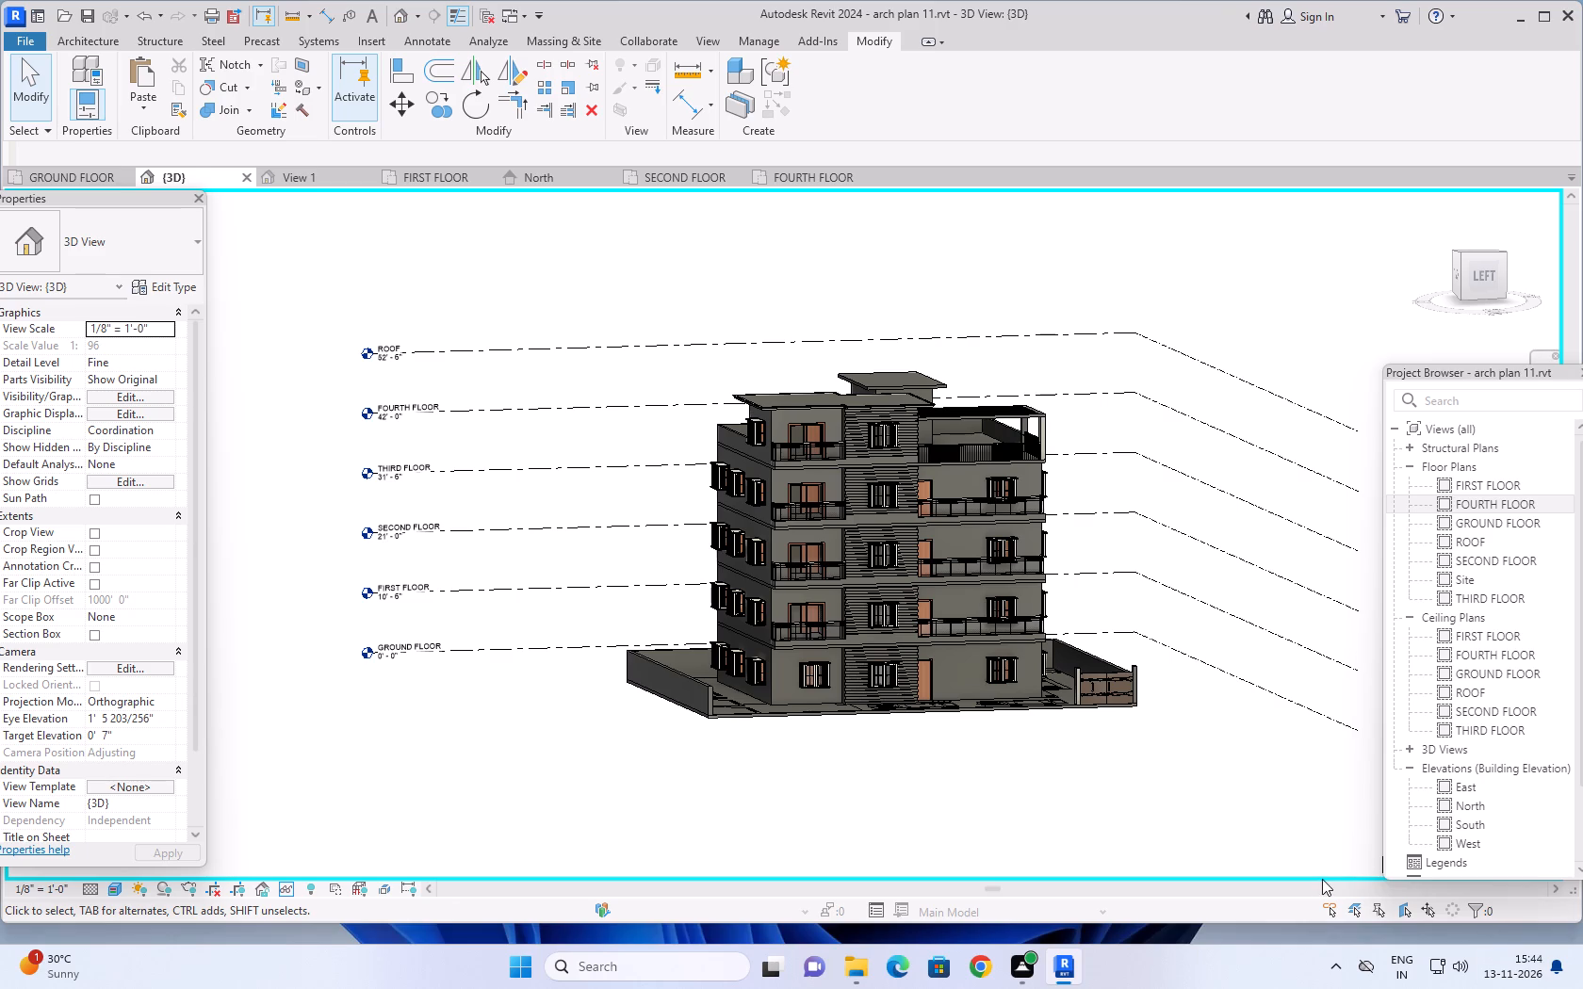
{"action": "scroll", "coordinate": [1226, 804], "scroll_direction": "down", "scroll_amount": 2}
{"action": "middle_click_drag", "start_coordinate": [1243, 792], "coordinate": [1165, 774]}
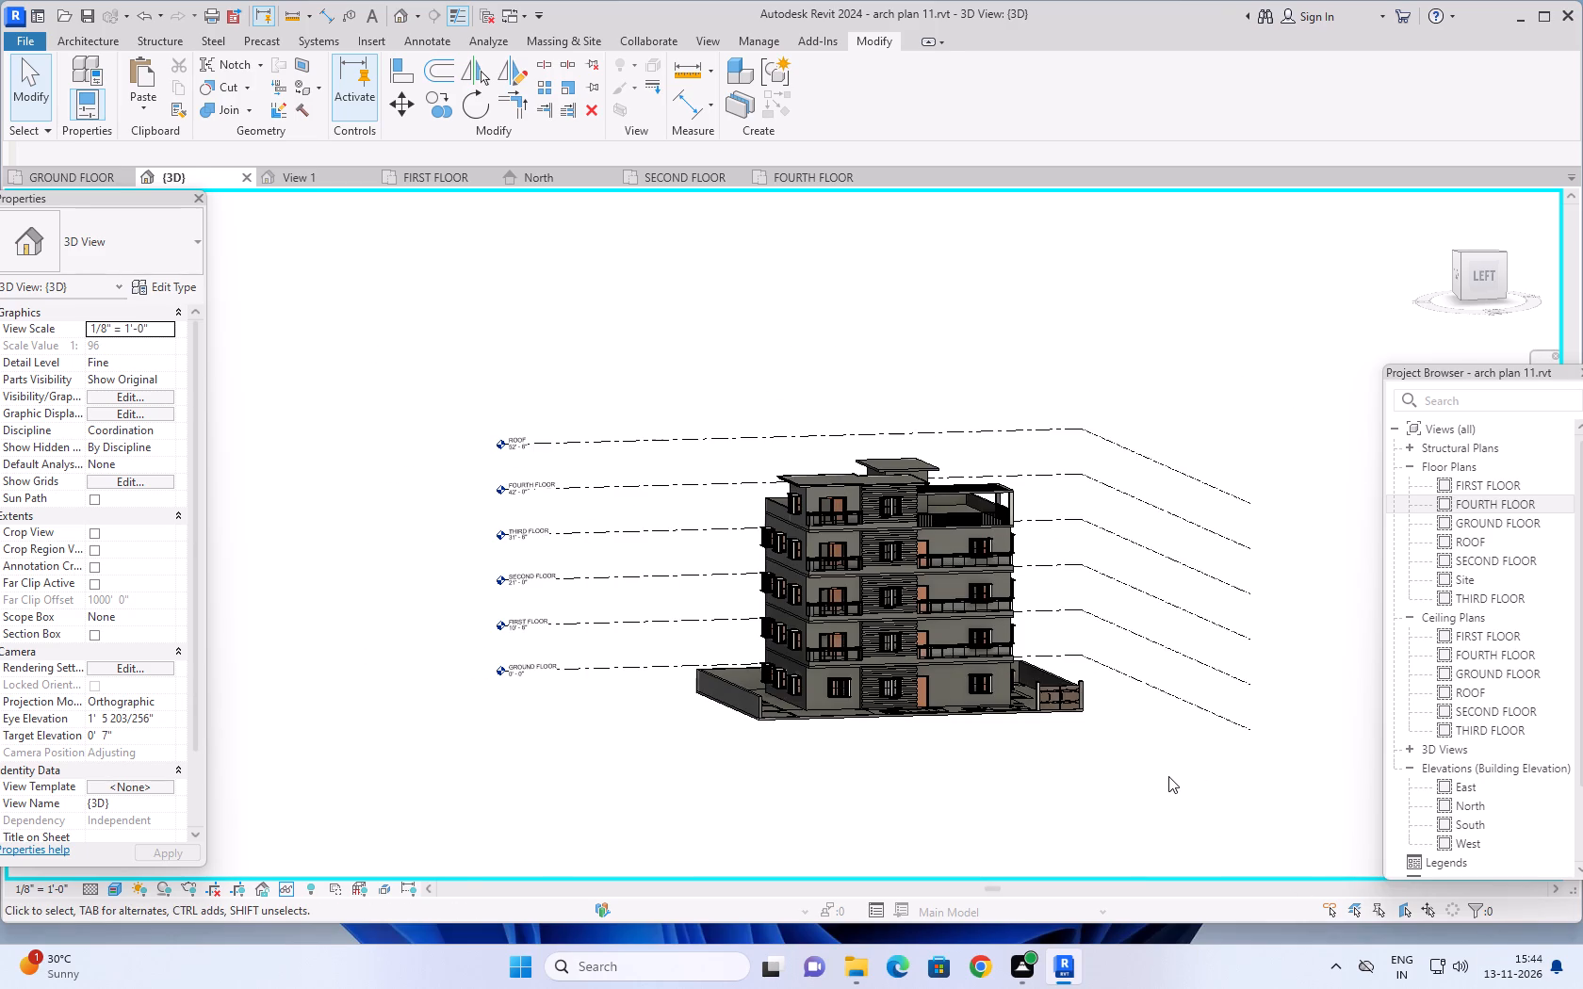
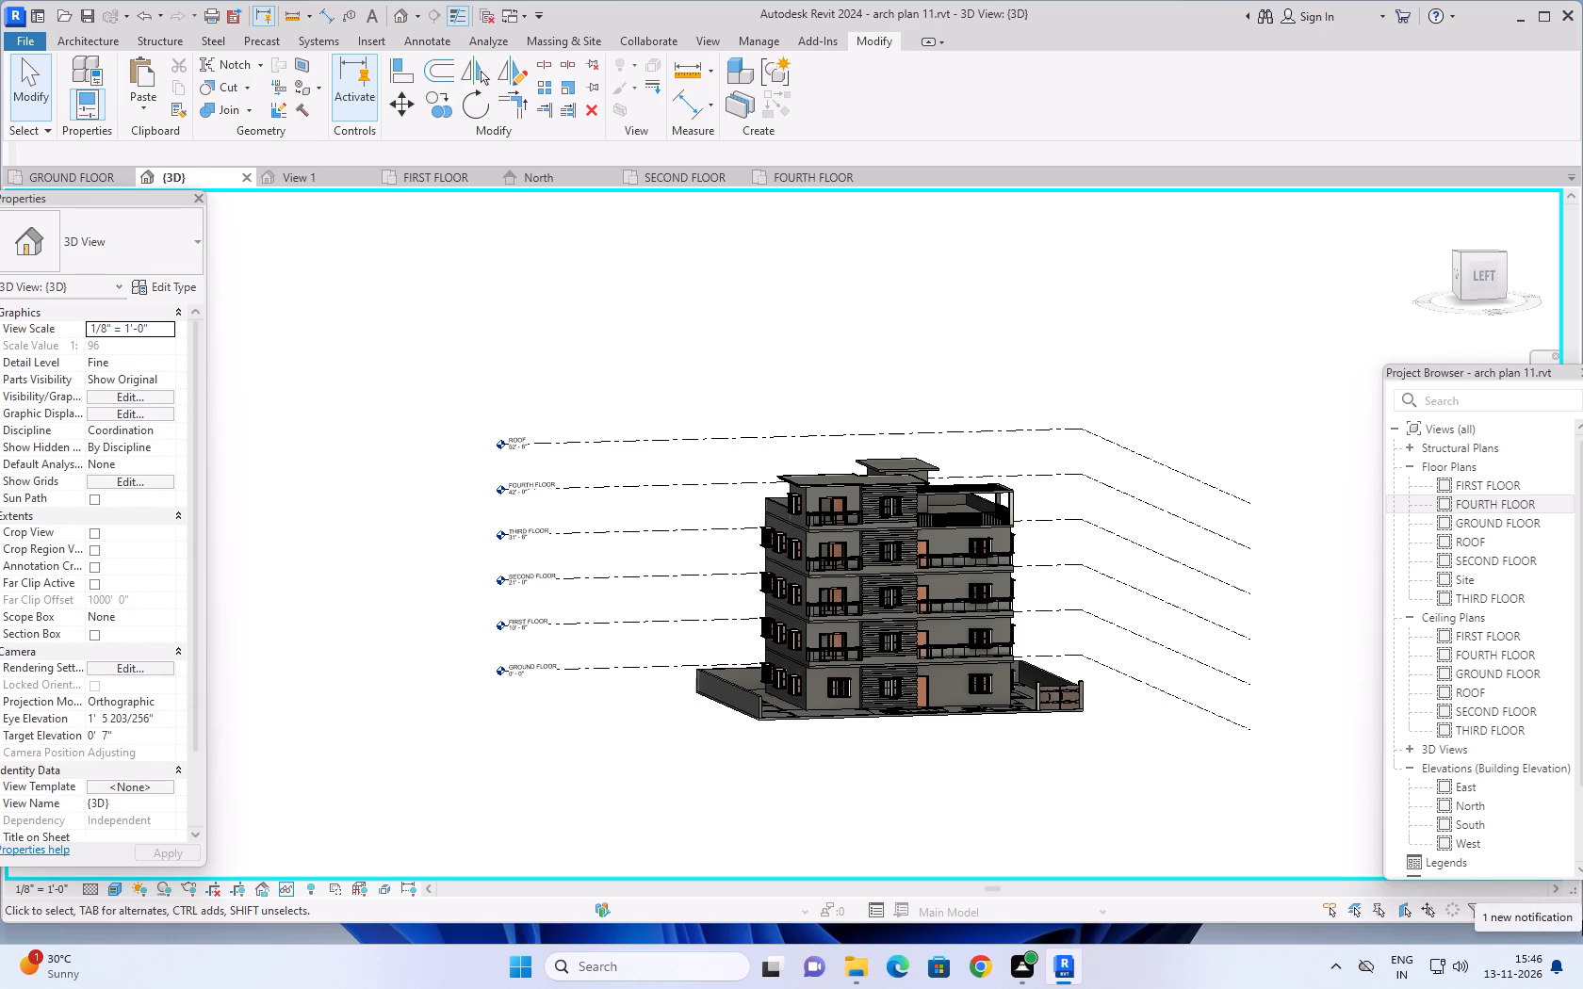
Review the building's left facade, balconies, gate and boundary wall in 3D, from raised angles down to a nearly level view.
{"action": "scroll", "coordinate": [1083, 754], "scroll_direction": "up", "scroll_amount": 4}
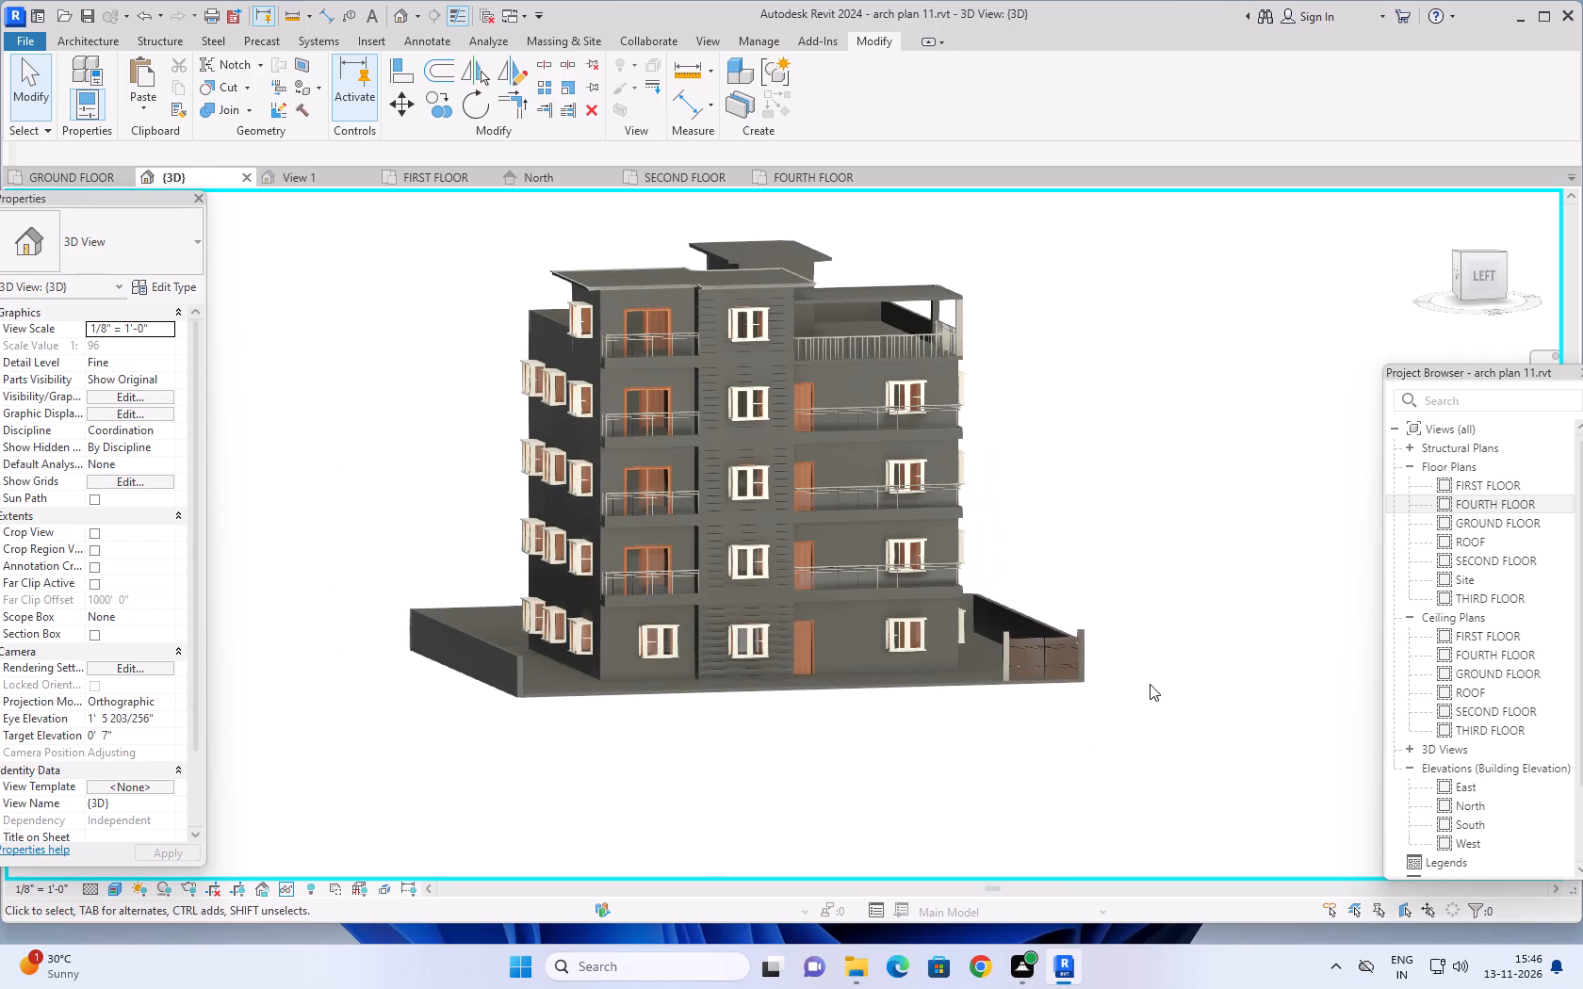
{"action": "scroll", "coordinate": [1150, 684], "scroll_direction": "down", "scroll_amount": 1}
{"action": "middle_click_drag", "start_coordinate": [1166, 716], "coordinate": [1130, 753], "text": "shift"}
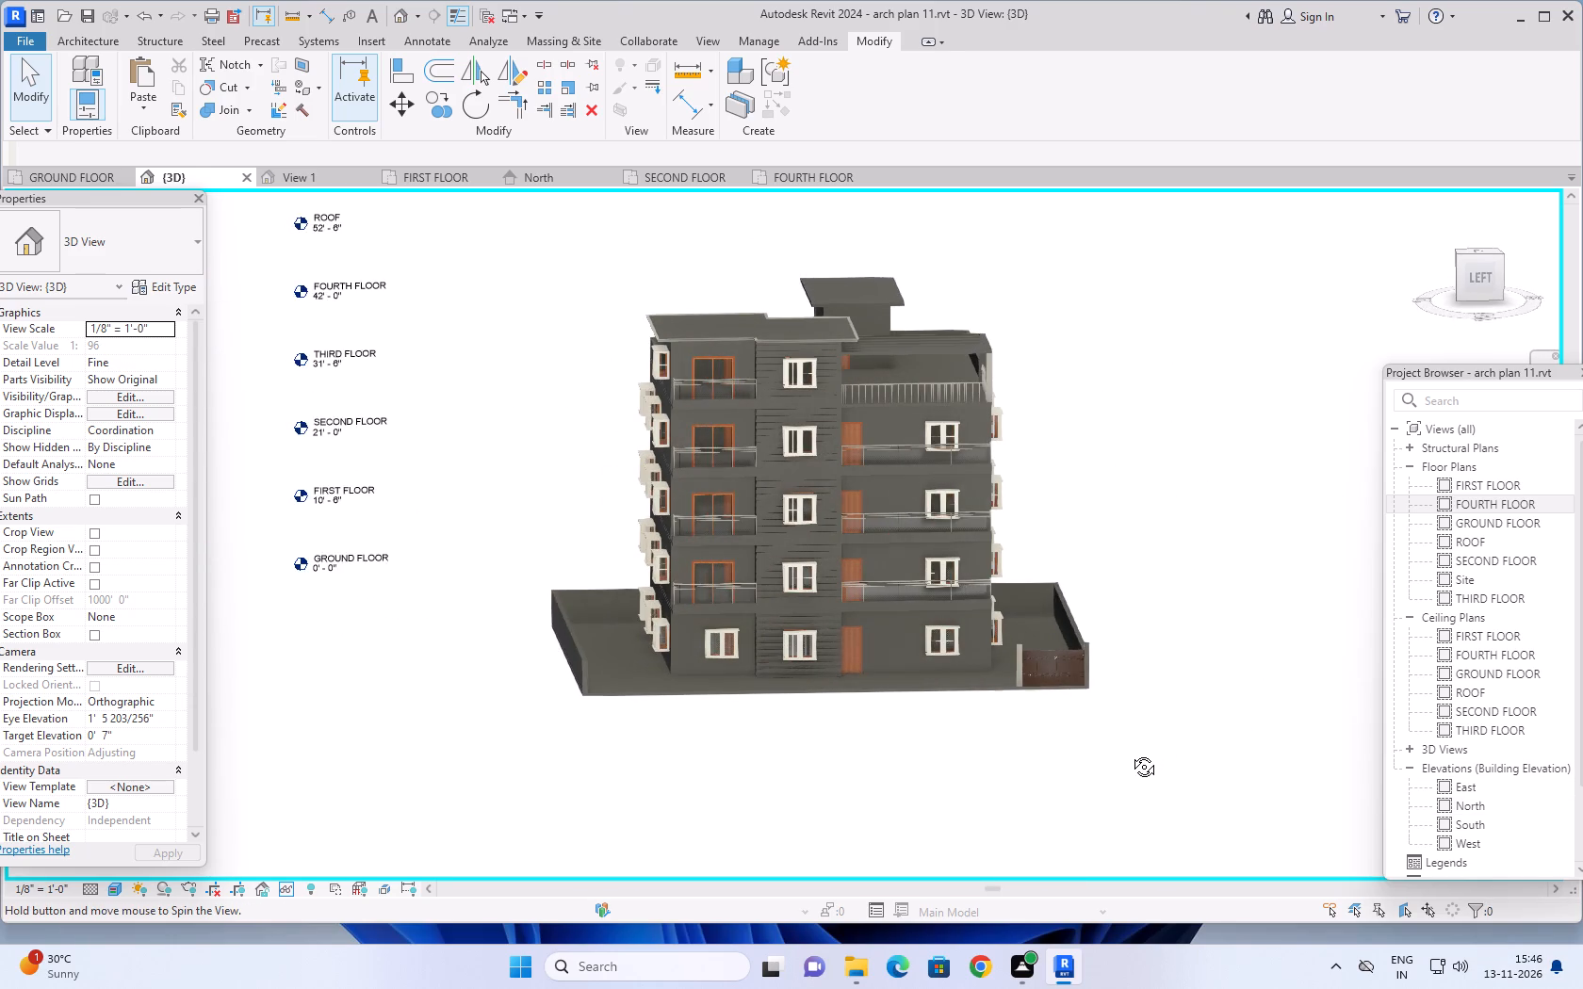
{"action": "middle_click_drag", "start_coordinate": [1130, 753], "coordinate": [1149, 748], "text": "shift"}
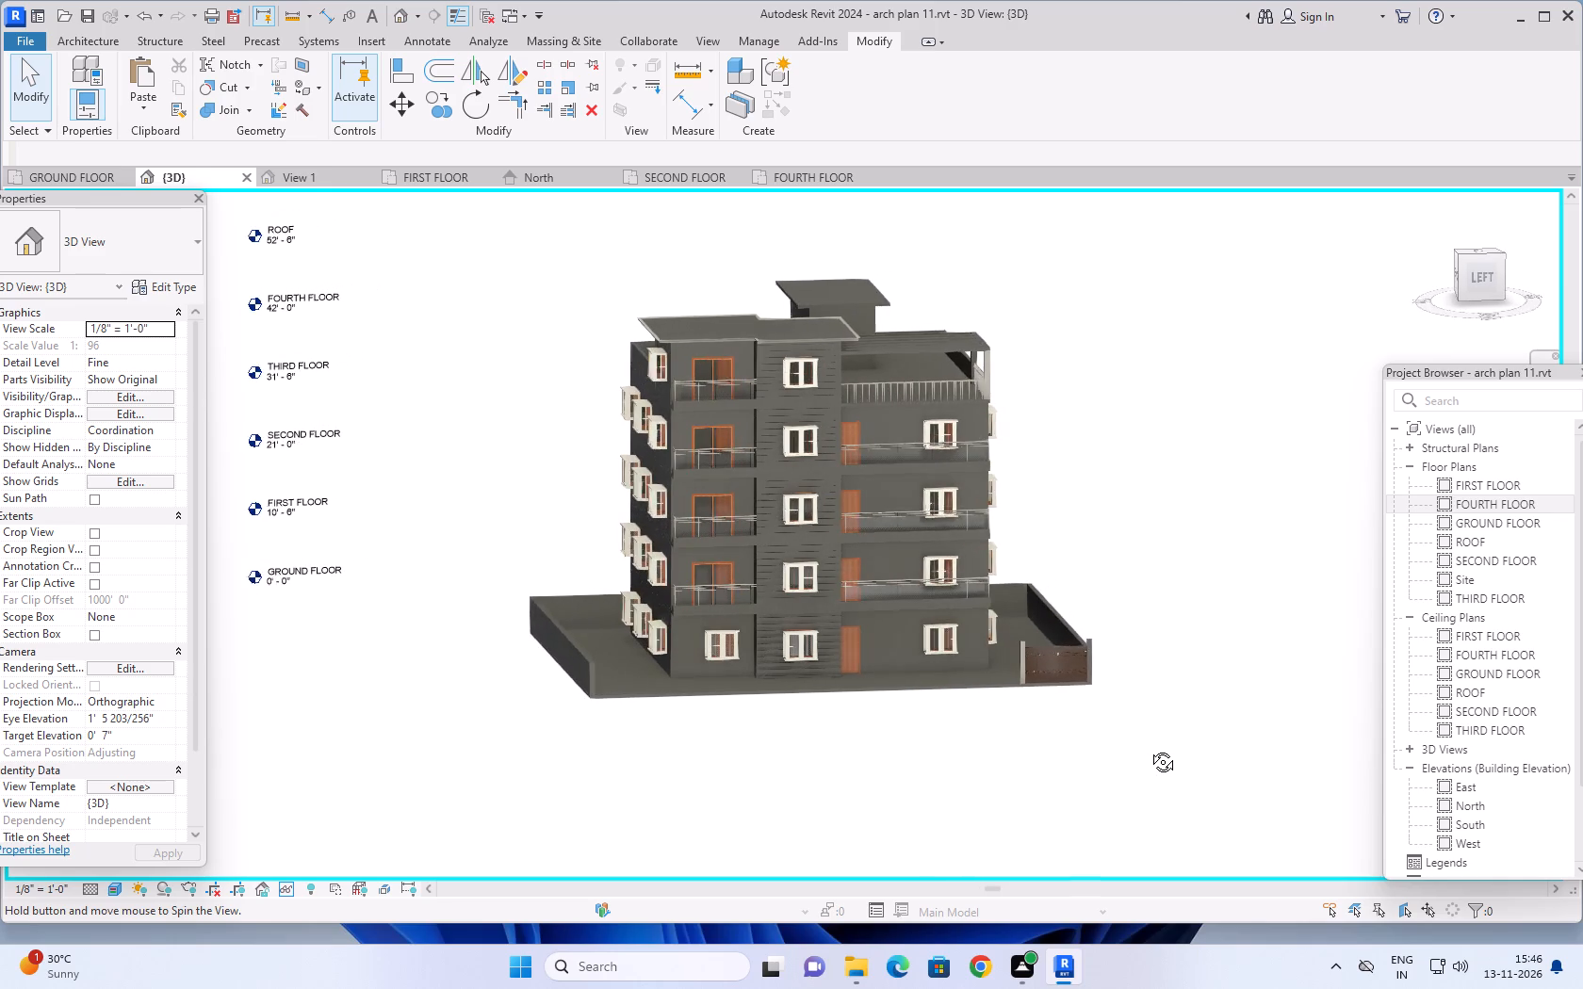
{"action": "middle_click_drag", "start_coordinate": [1149, 748], "coordinate": [1152, 754], "text": "shift"}
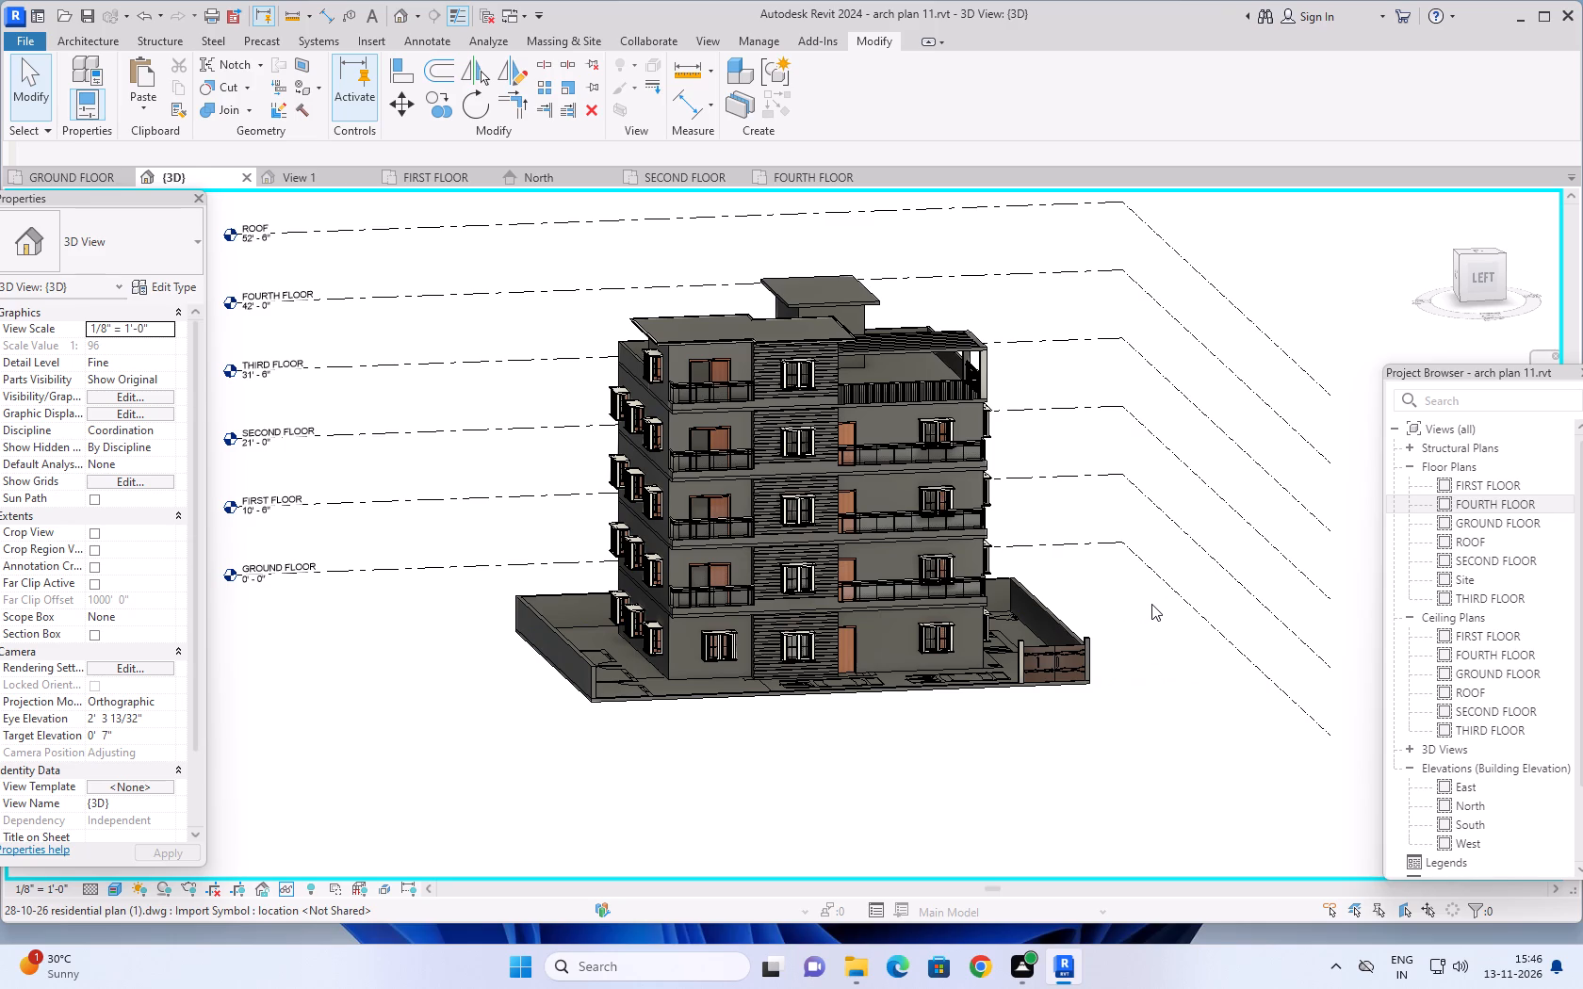
{"action": "middle_click_drag", "start_coordinate": [1151, 603], "coordinate": [1119, 638], "text": "shift"}
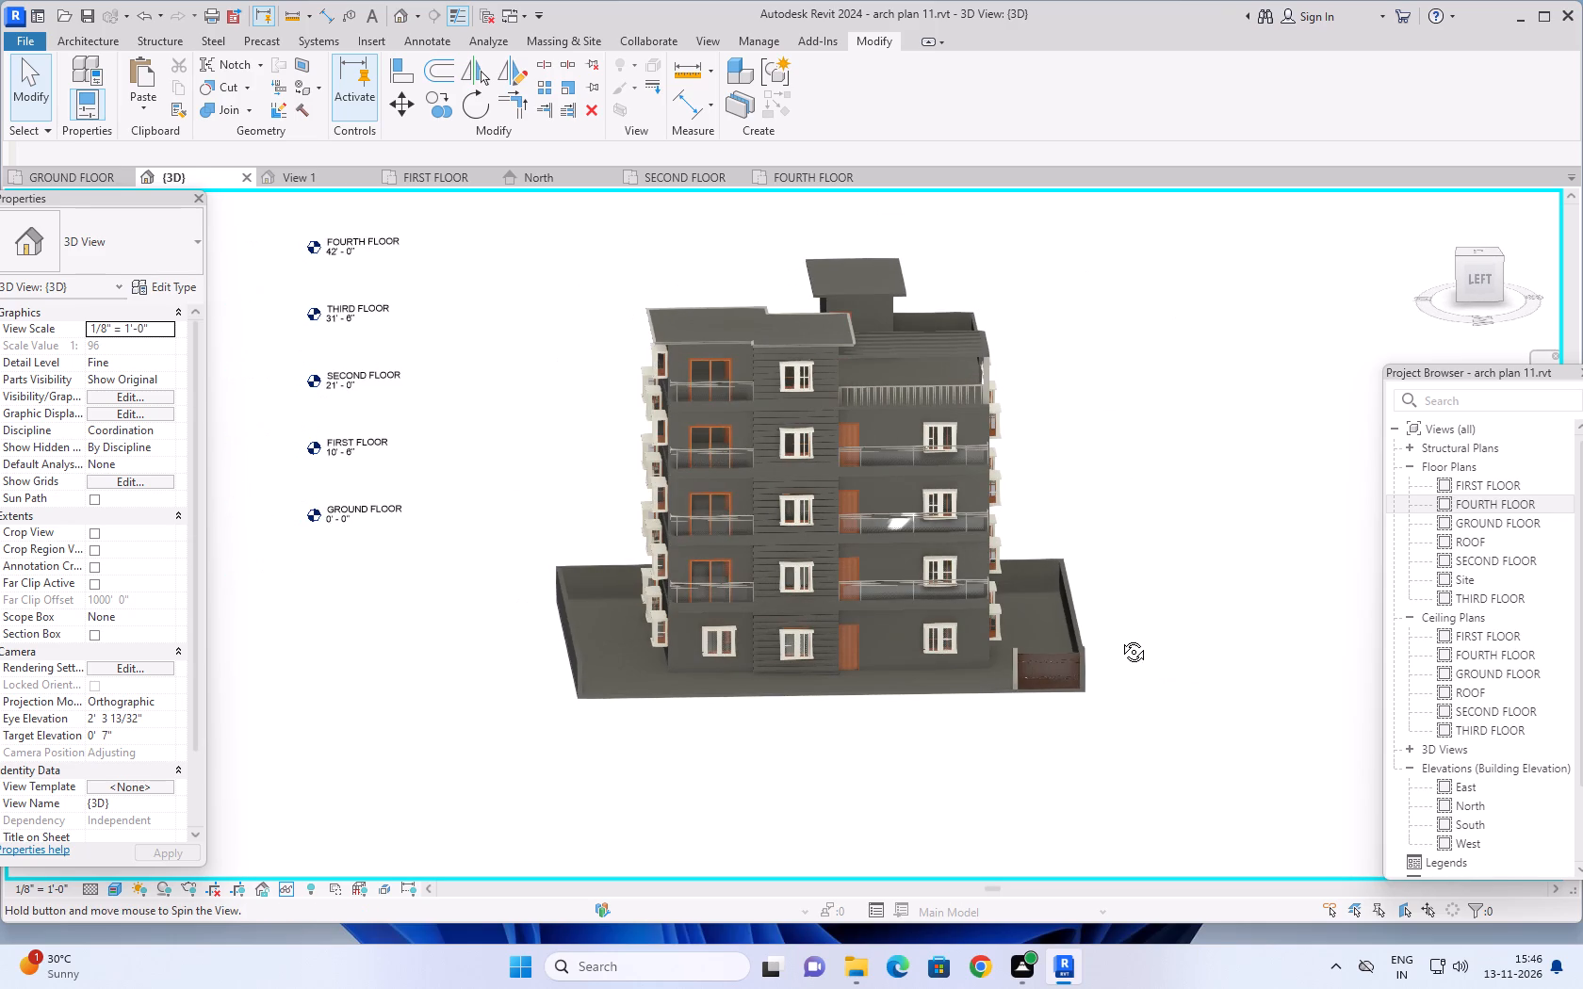
{"action": "middle_click_drag", "start_coordinate": [1119, 638], "coordinate": [1119, 634], "text": "shift"}
{"action": "middle_click", "coordinate": [1119, 634], "text": "shift"}
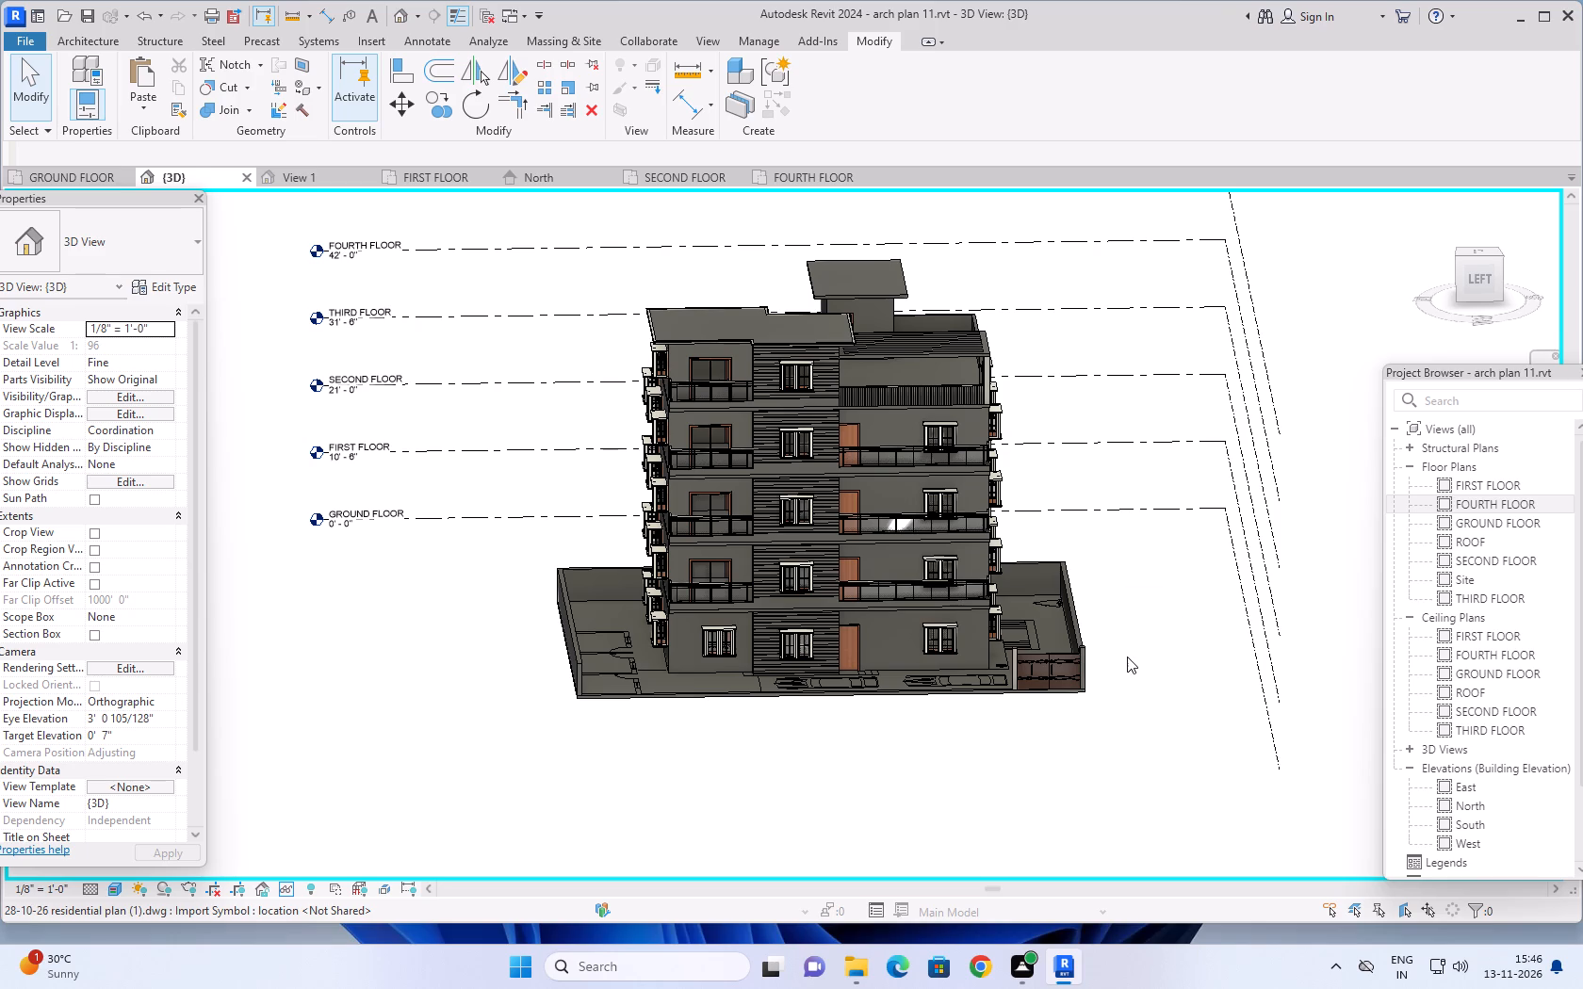
{"action": "middle_click_drag", "start_coordinate": [1114, 654], "coordinate": [1102, 562], "text": "shift"}
{"action": "scroll", "coordinate": [1108, 640], "scroll_direction": "up", "scroll_amount": 1, "text": "shift"}
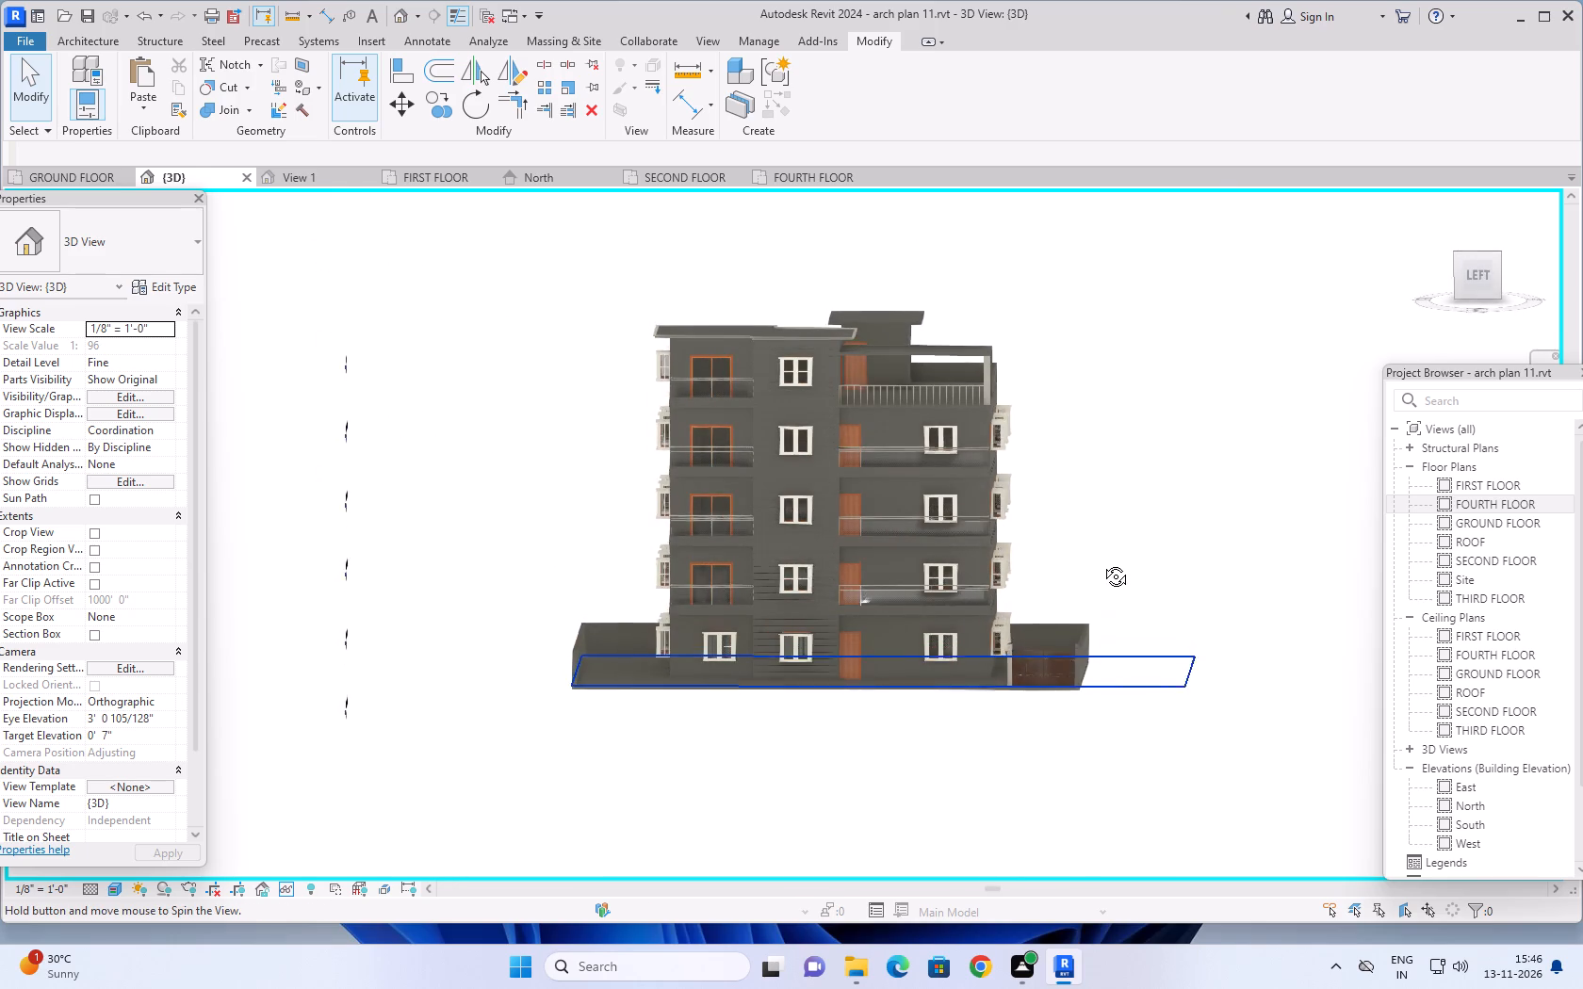
{"action": "middle_click_drag", "start_coordinate": [1102, 562], "coordinate": [1112, 550], "text": "shift"}
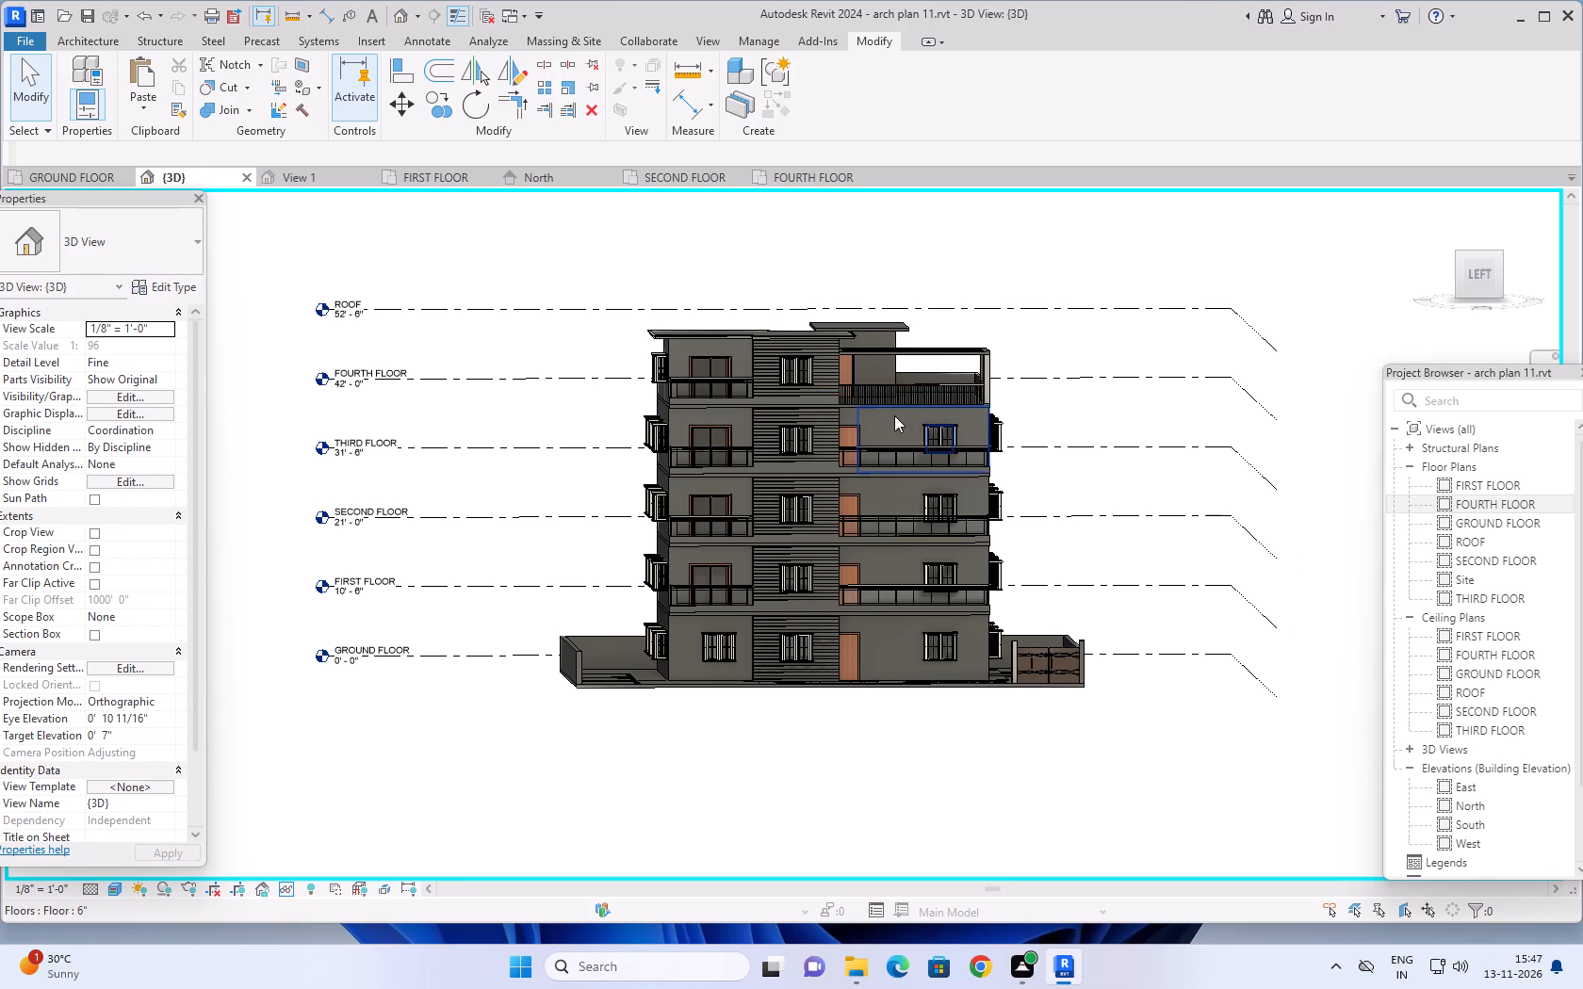
{"action": "scroll", "coordinate": [889, 415], "scroll_direction": "up", "scroll_amount": 4}
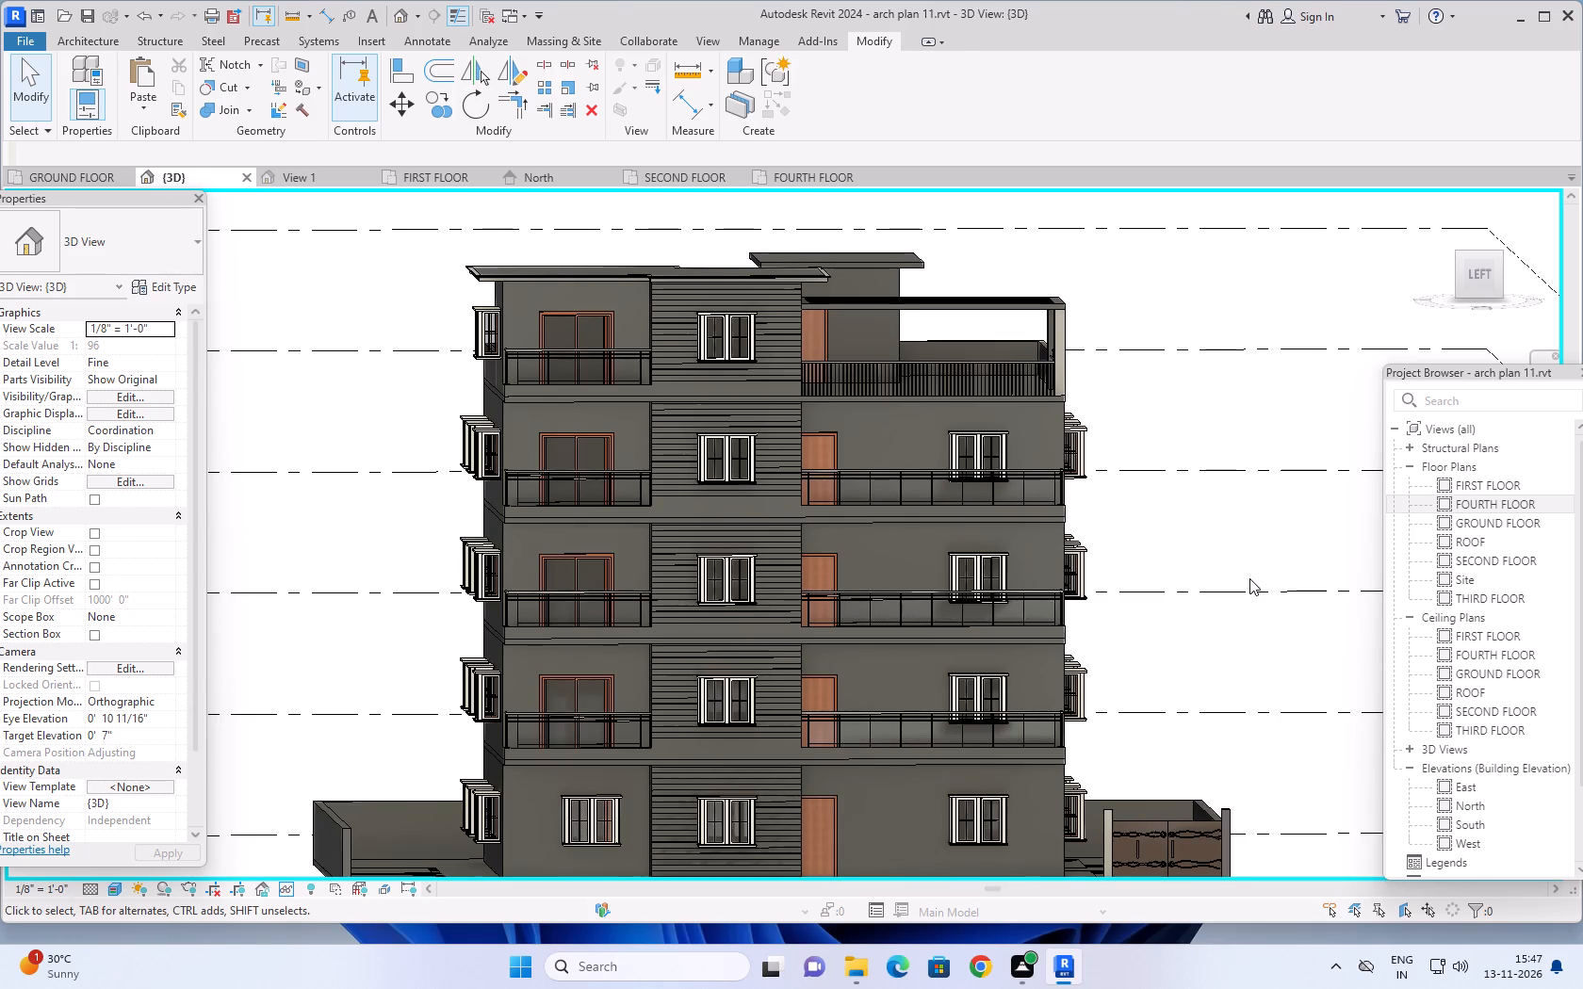
{"action": "middle_click_drag", "start_coordinate": [1224, 563], "coordinate": [1193, 546]}
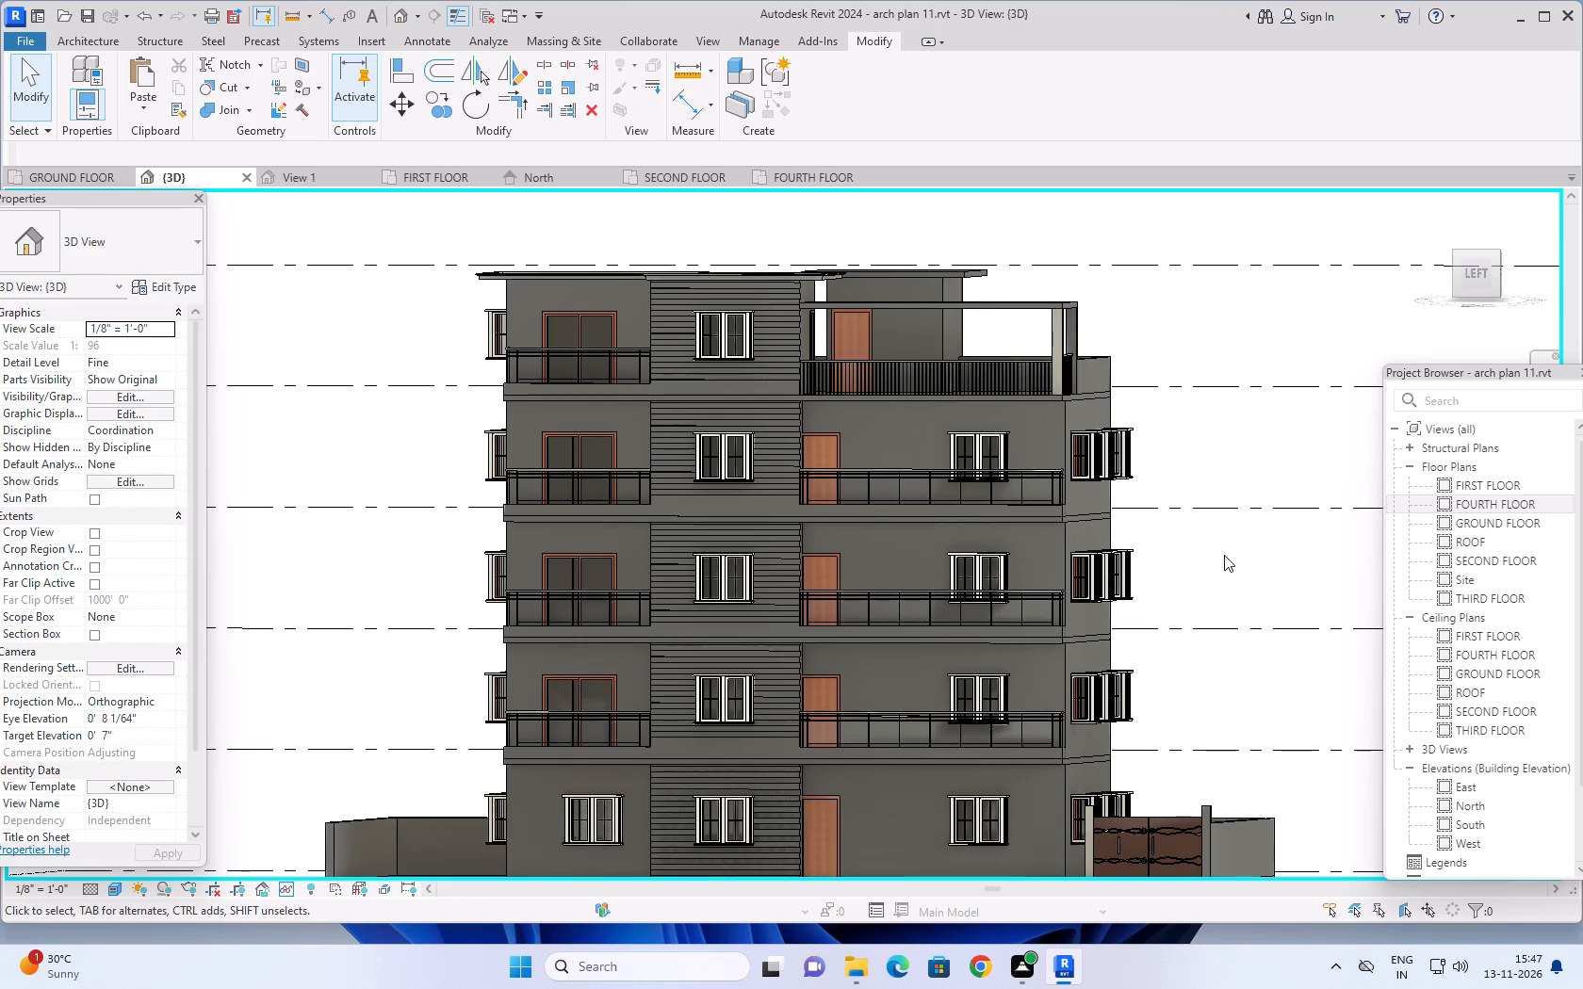
{"action": "scroll", "coordinate": [1272, 558], "scroll_direction": "down", "scroll_amount": 1}
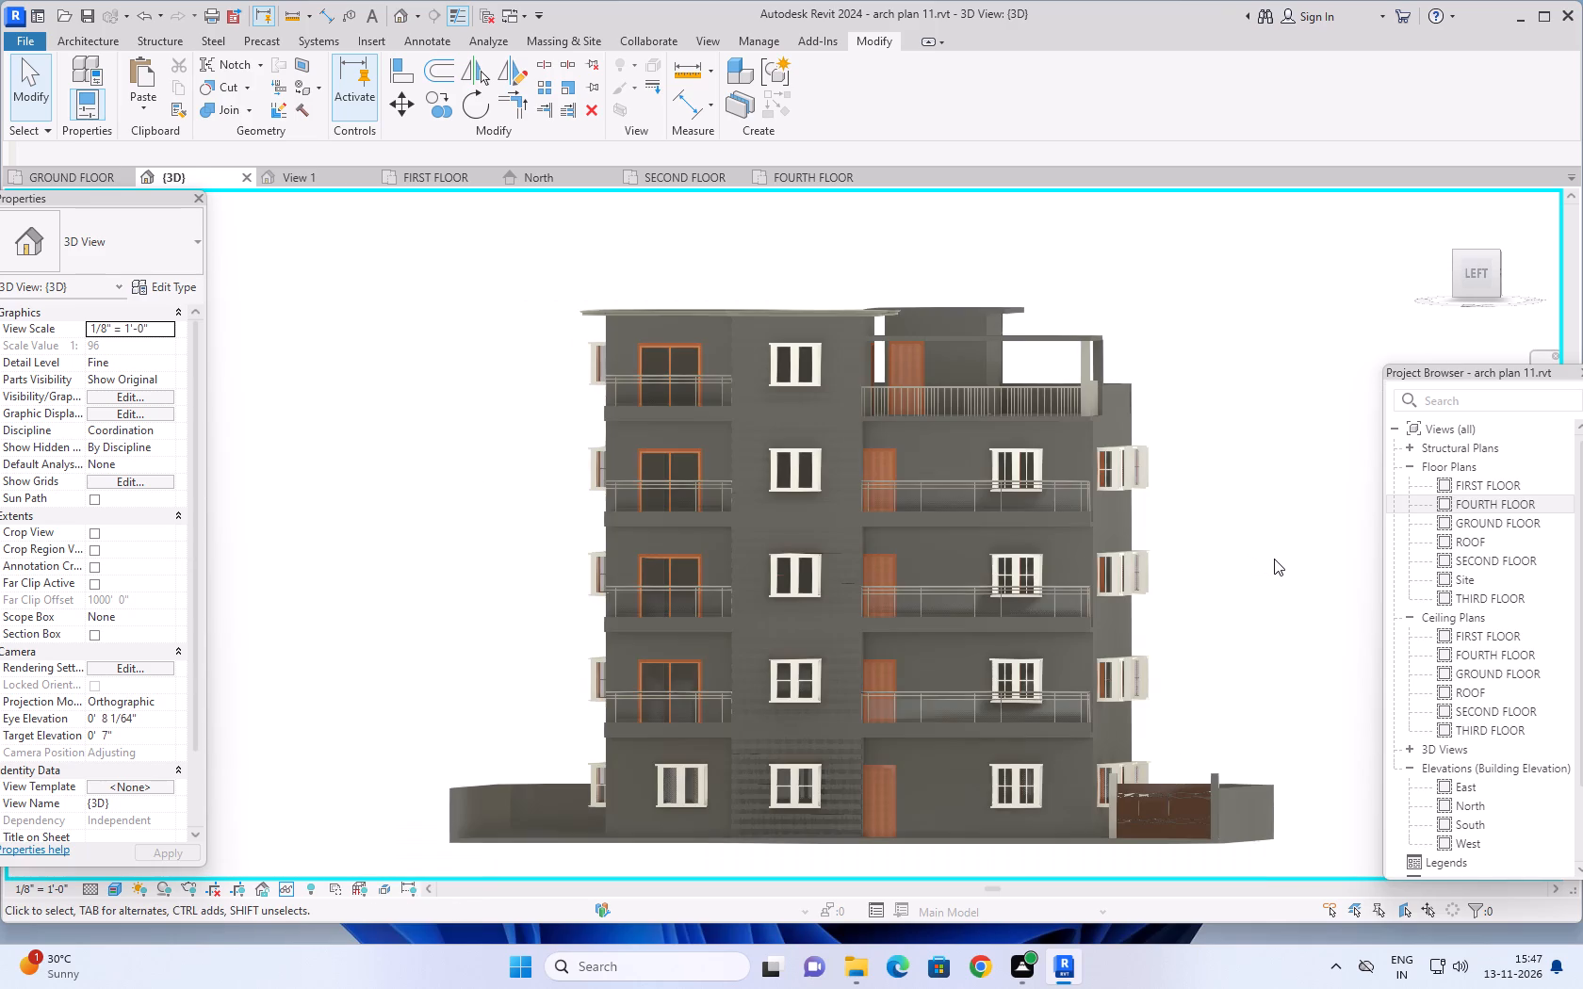
{"action": "middle_click_drag", "start_coordinate": [1308, 565], "coordinate": [1294, 553]}
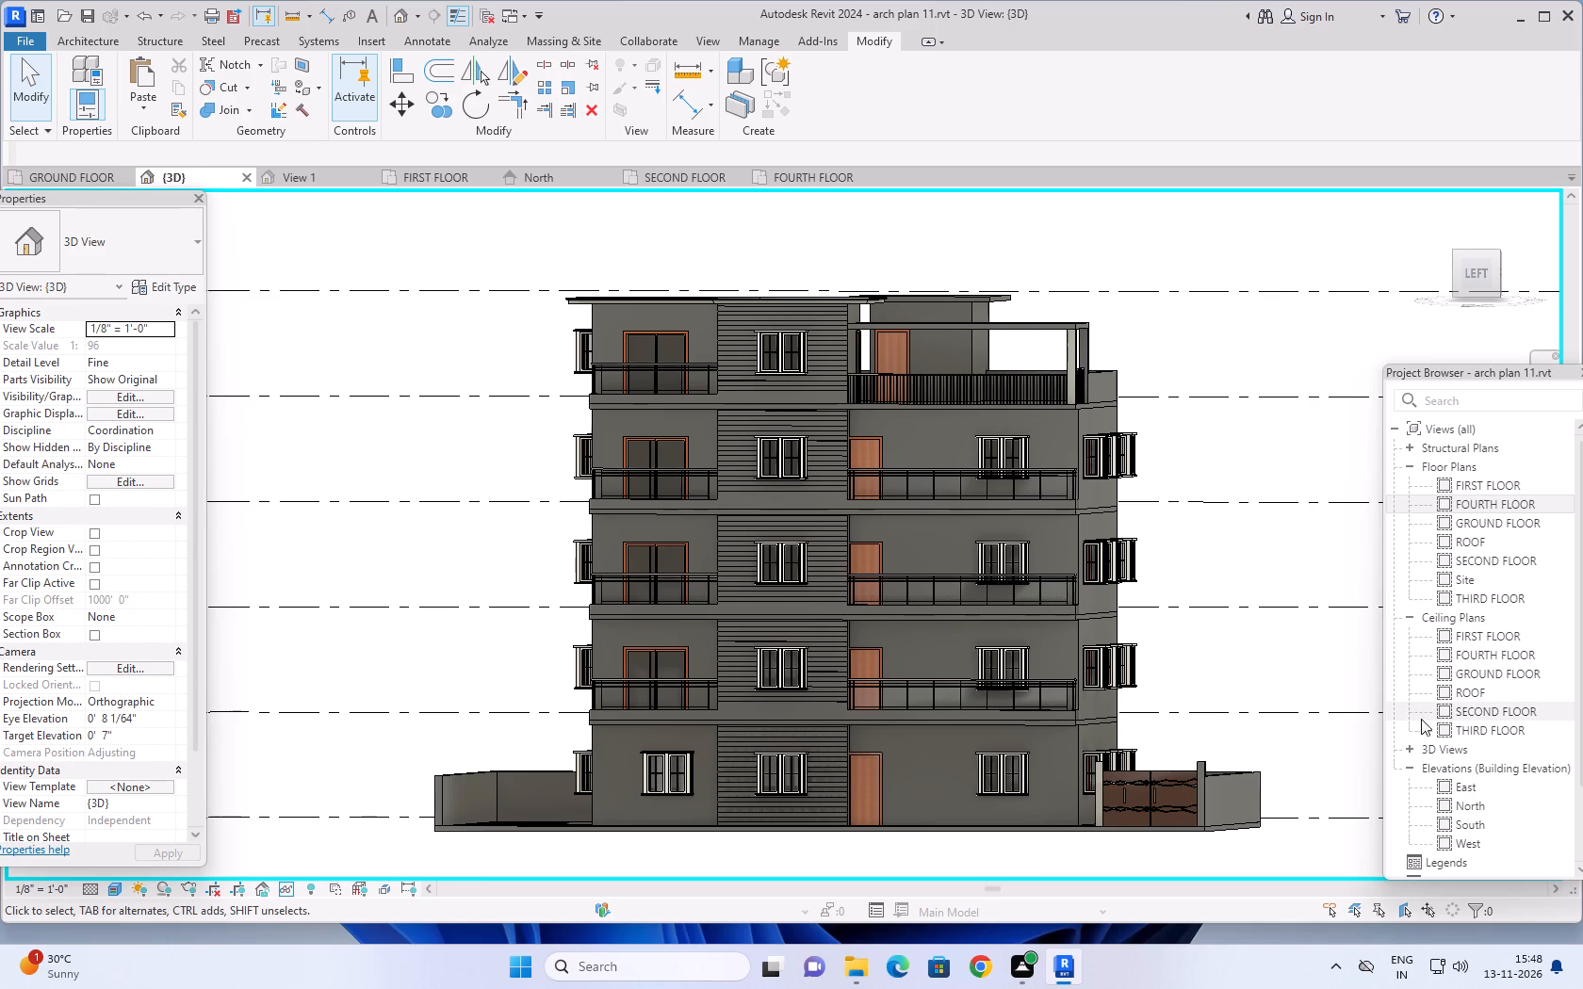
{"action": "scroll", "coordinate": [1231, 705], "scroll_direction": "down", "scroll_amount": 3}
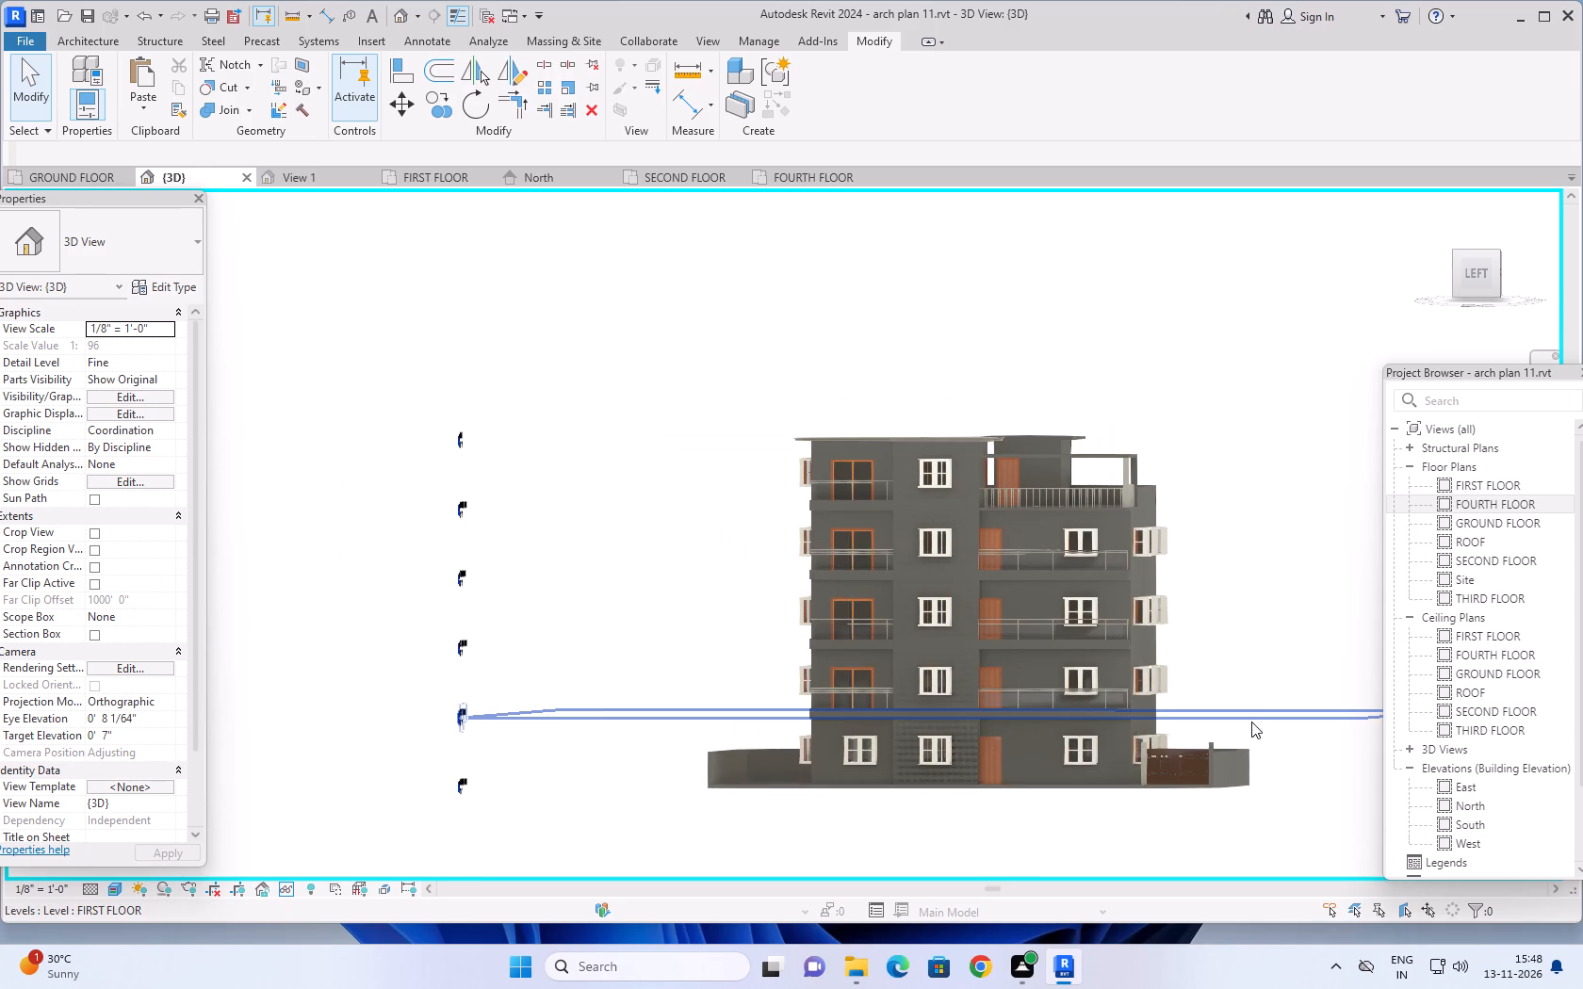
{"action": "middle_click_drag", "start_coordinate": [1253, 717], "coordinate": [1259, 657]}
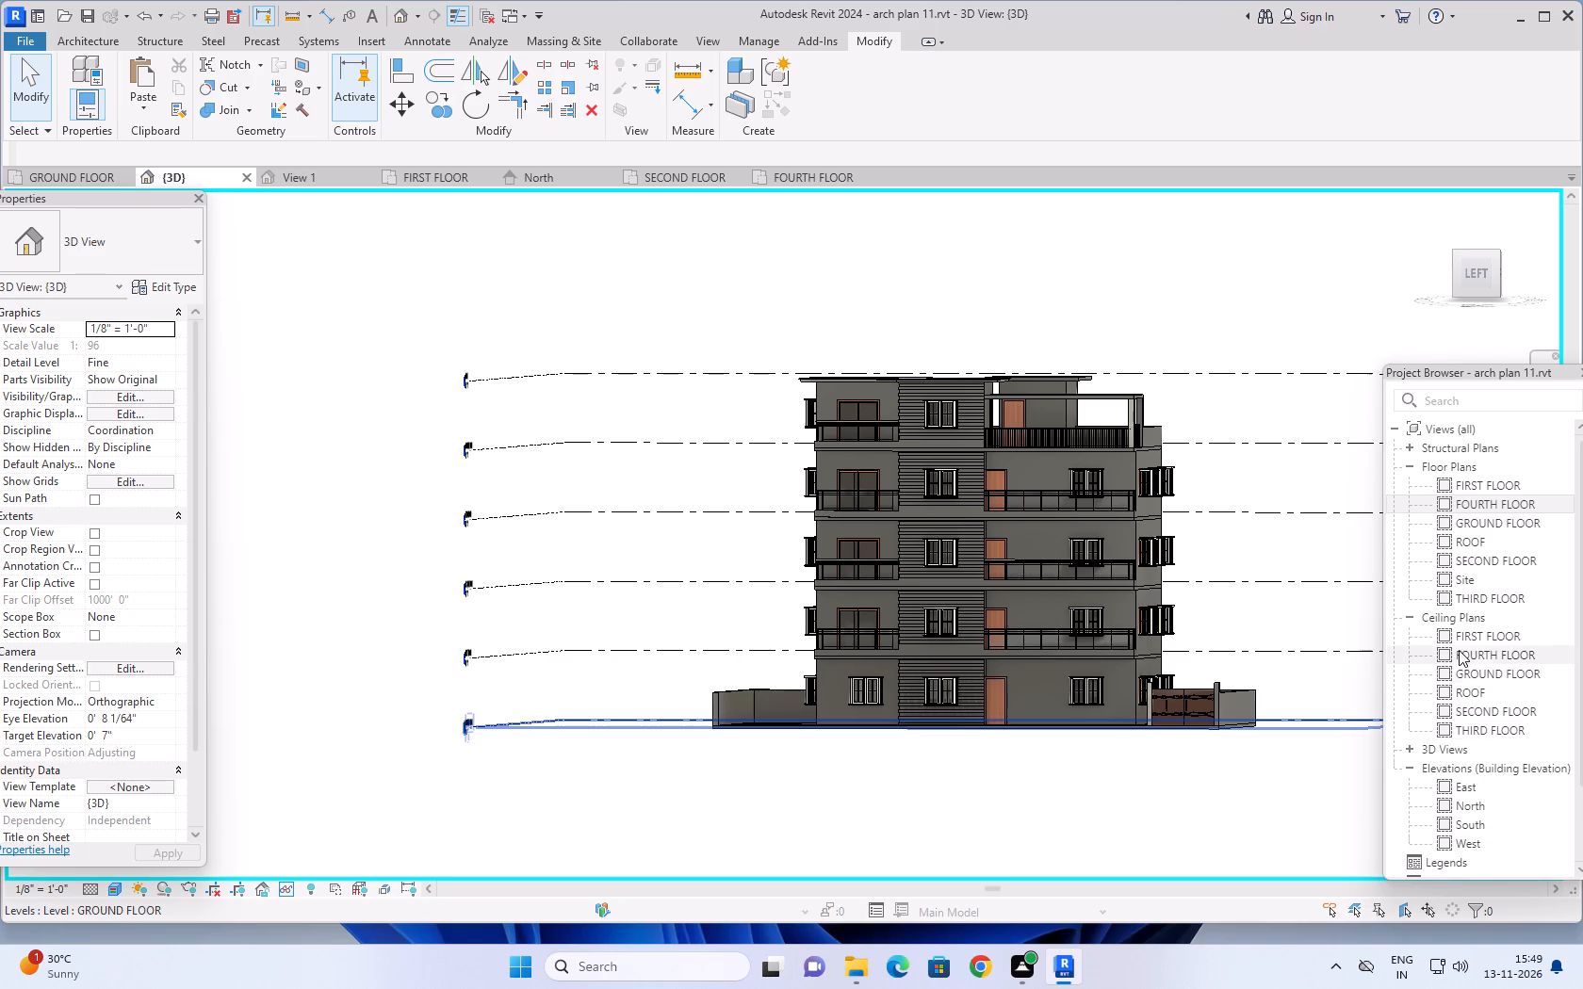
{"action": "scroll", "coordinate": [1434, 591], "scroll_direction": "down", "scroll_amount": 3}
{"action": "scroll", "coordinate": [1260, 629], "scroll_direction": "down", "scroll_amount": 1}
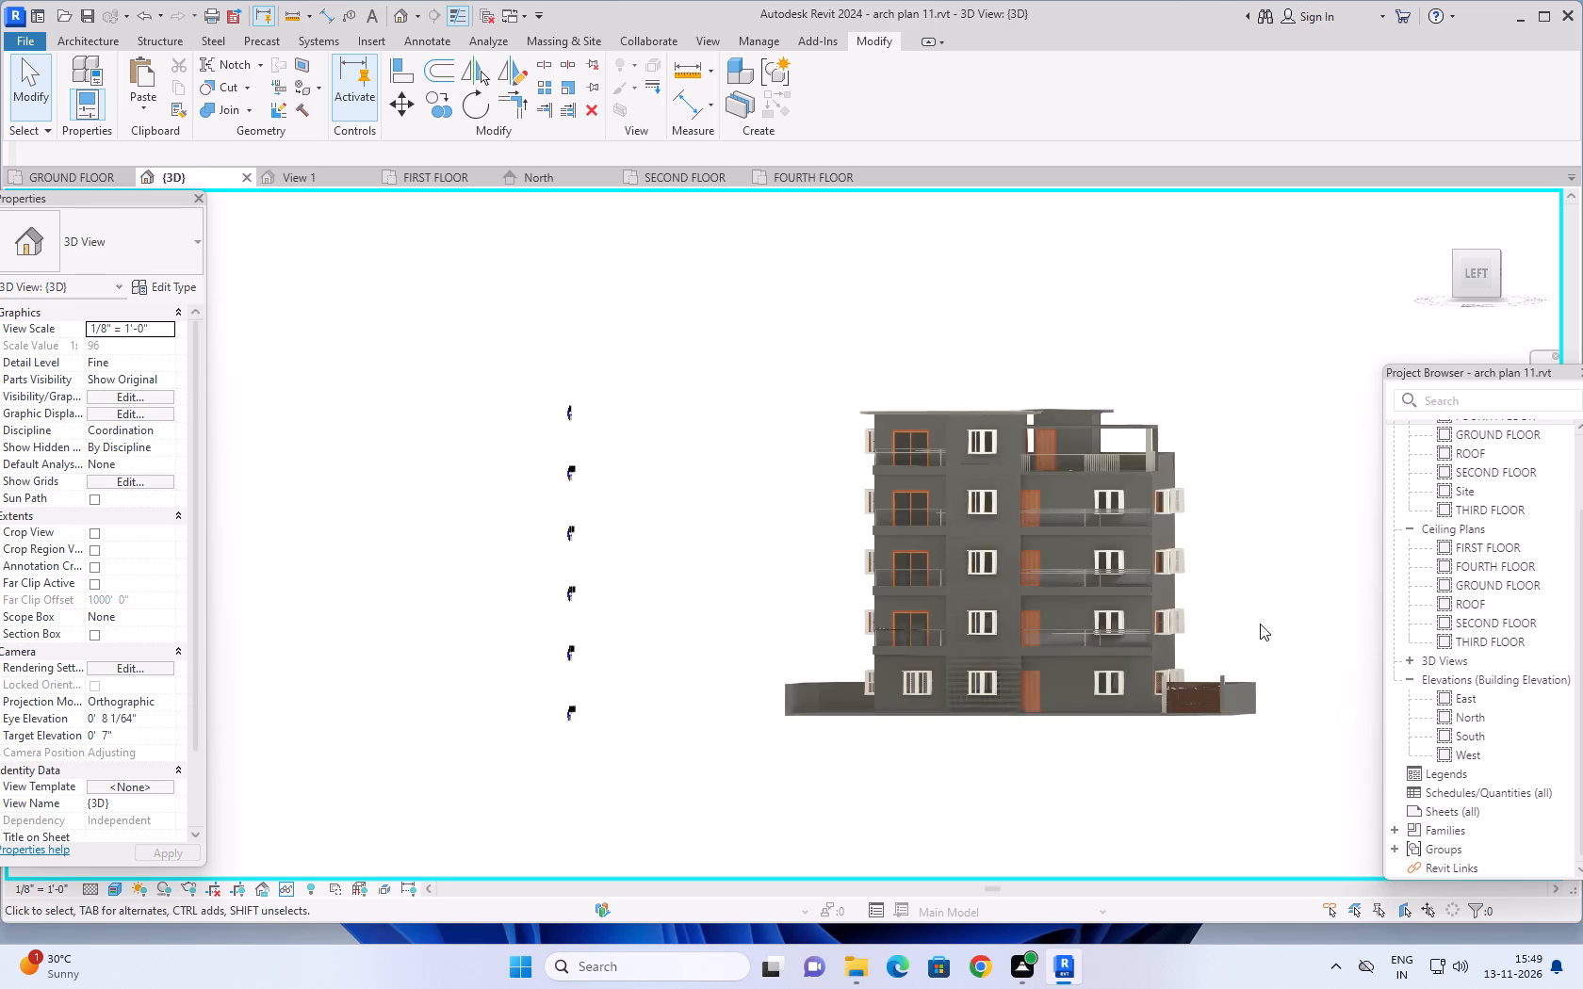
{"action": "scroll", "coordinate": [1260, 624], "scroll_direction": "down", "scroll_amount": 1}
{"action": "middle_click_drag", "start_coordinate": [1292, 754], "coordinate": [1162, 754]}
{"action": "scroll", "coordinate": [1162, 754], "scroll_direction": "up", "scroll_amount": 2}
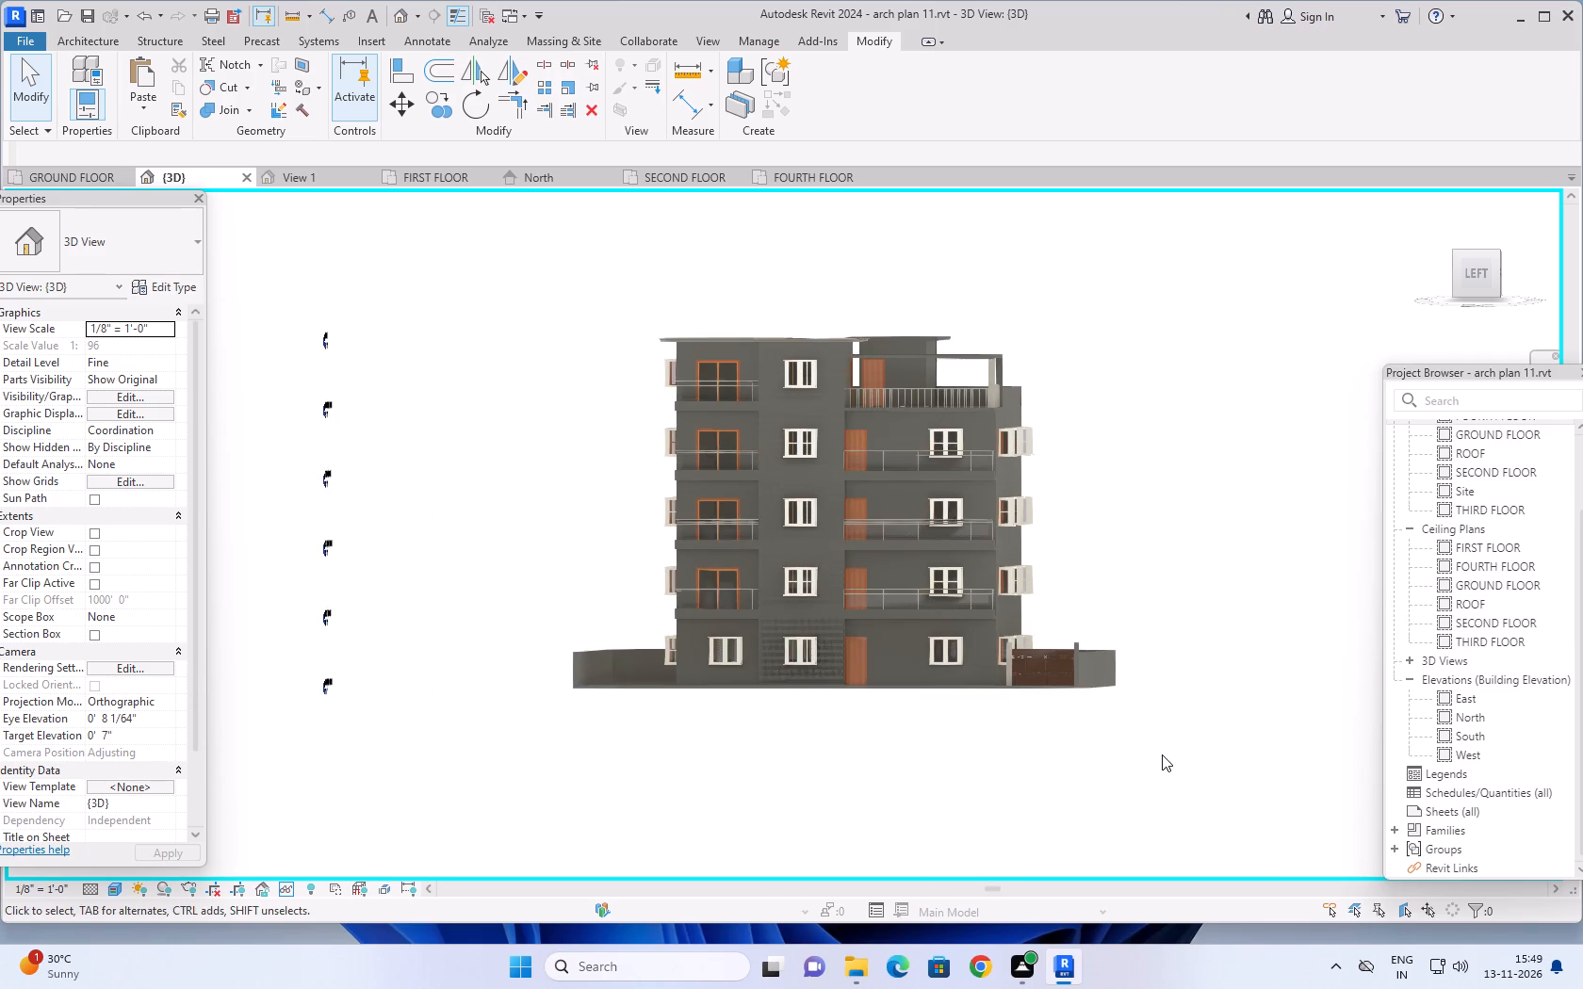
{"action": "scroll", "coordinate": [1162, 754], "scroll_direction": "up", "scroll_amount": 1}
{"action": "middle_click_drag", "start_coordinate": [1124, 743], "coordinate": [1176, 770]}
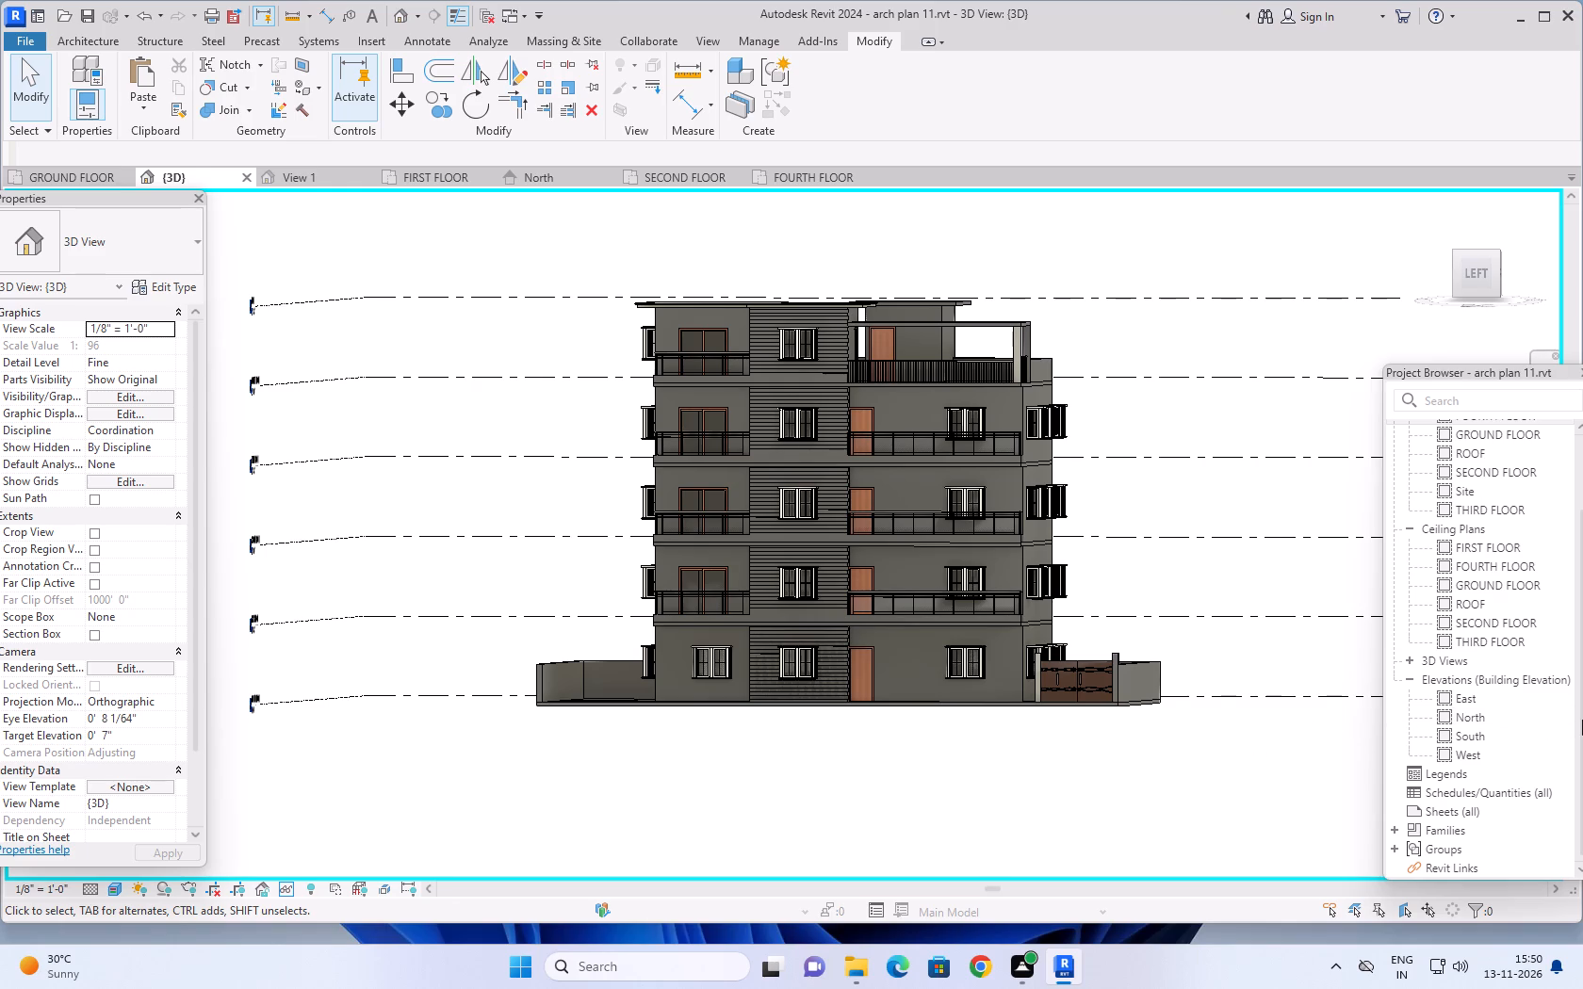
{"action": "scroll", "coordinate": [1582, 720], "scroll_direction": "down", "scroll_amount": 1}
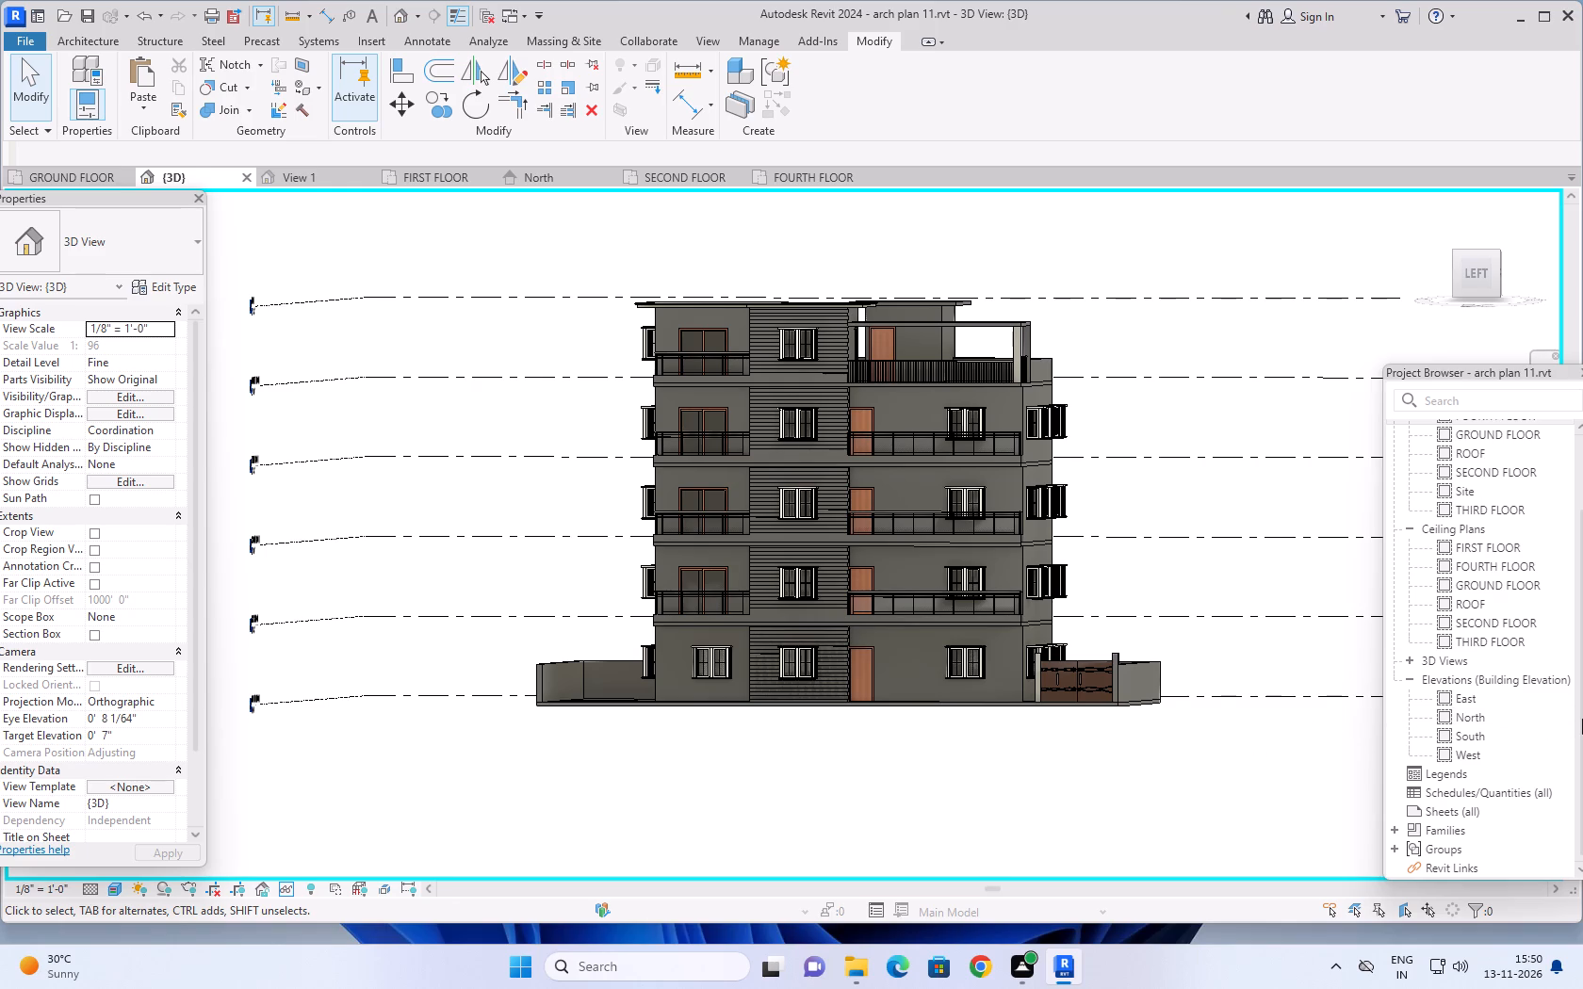
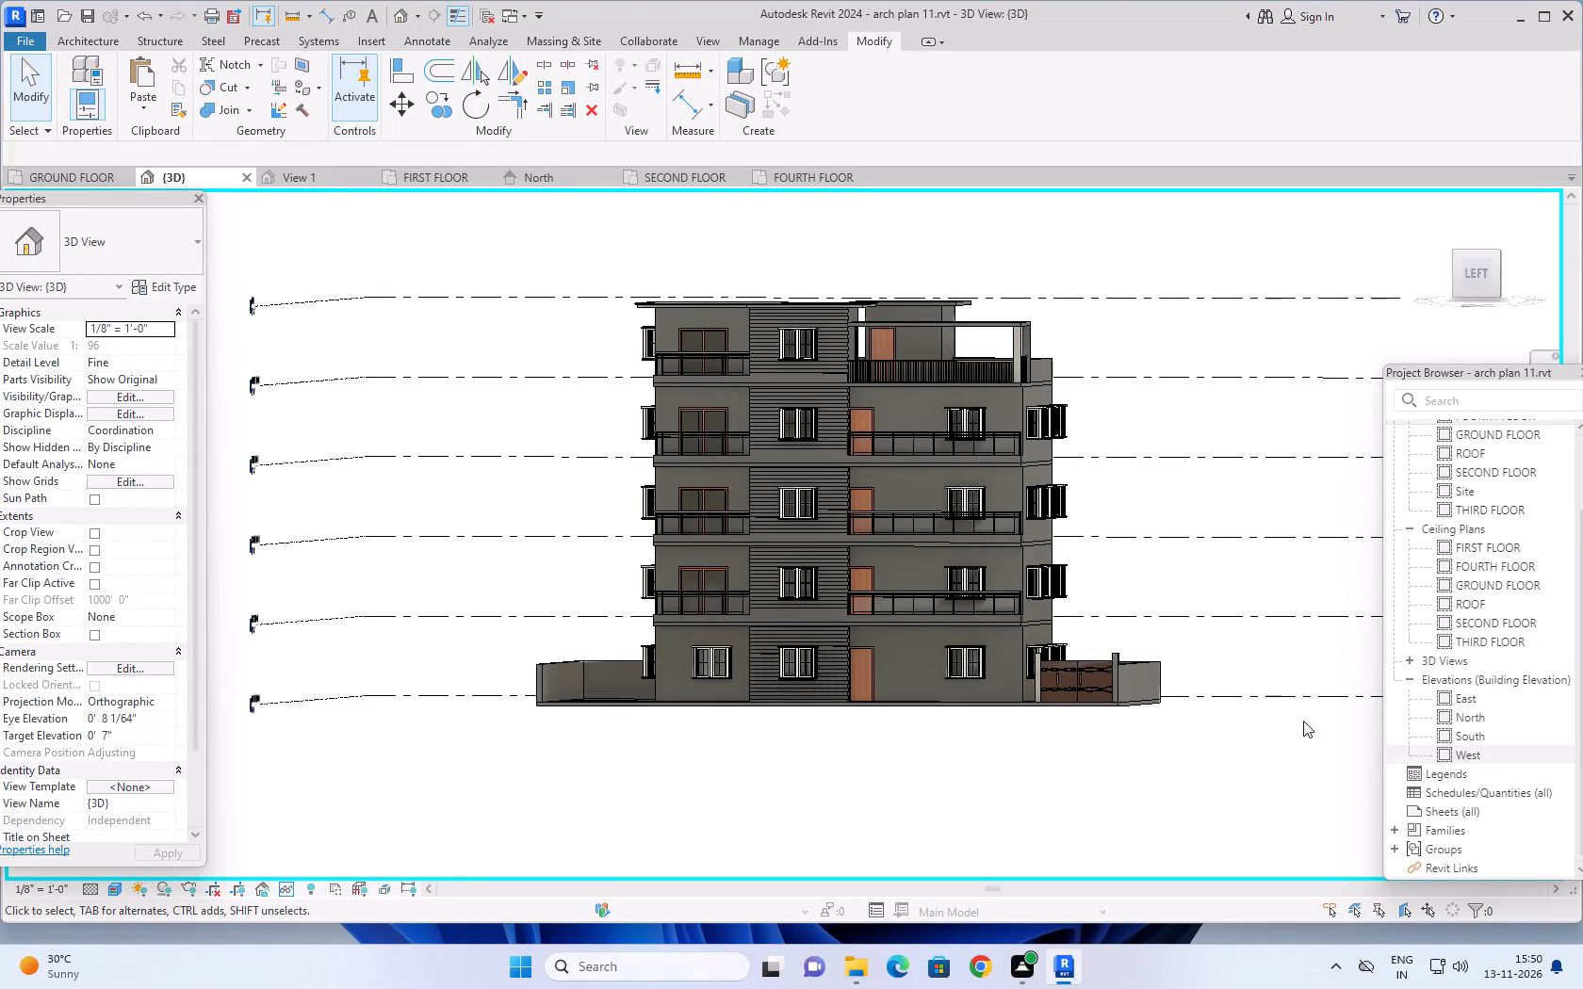
Review the five-storey building's left facade with its balconies, floor levels and boundary wall in the 3D view.
{"action": "scroll", "coordinate": [1180, 568], "scroll_direction": "down", "scroll_amount": 1}
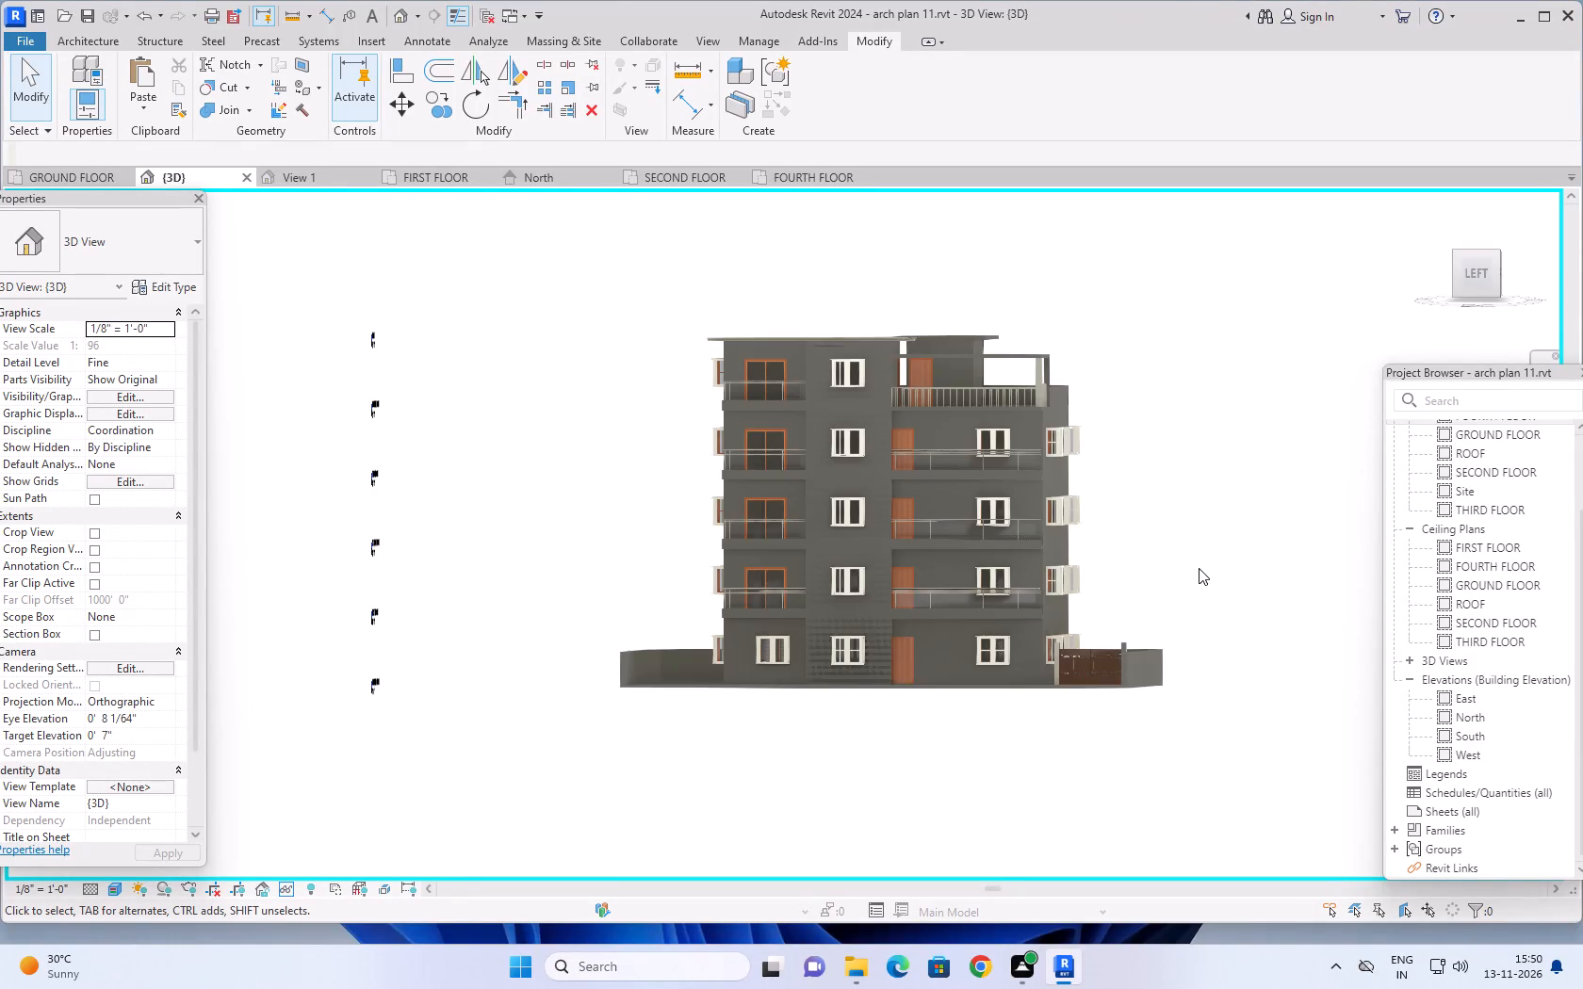
{"action": "scroll", "coordinate": [1199, 568], "scroll_direction": "down", "scroll_amount": 1}
{"action": "middle_click_drag", "start_coordinate": [1190, 561], "coordinate": [1053, 483]}
{"action": "middle_click_drag", "start_coordinate": [1121, 512], "coordinate": [1136, 512]}
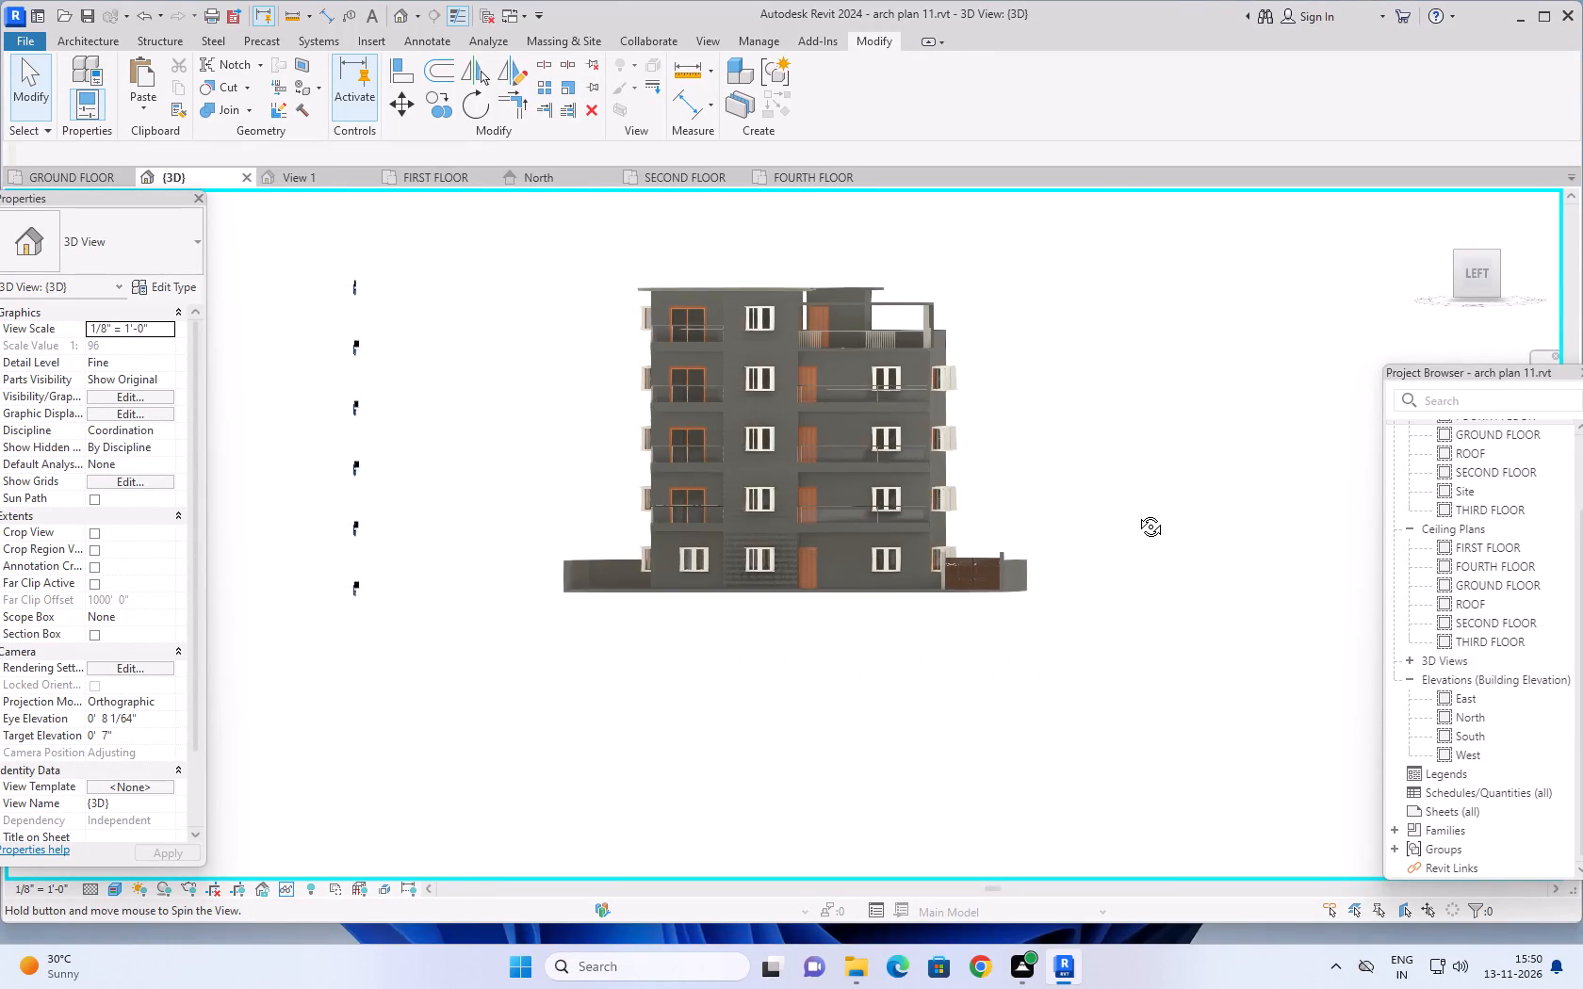
{"action": "middle_click_drag", "start_coordinate": [1136, 512], "coordinate": [1150, 520]}
{"action": "middle_click_drag", "start_coordinate": [1200, 597], "coordinate": [1204, 674]}
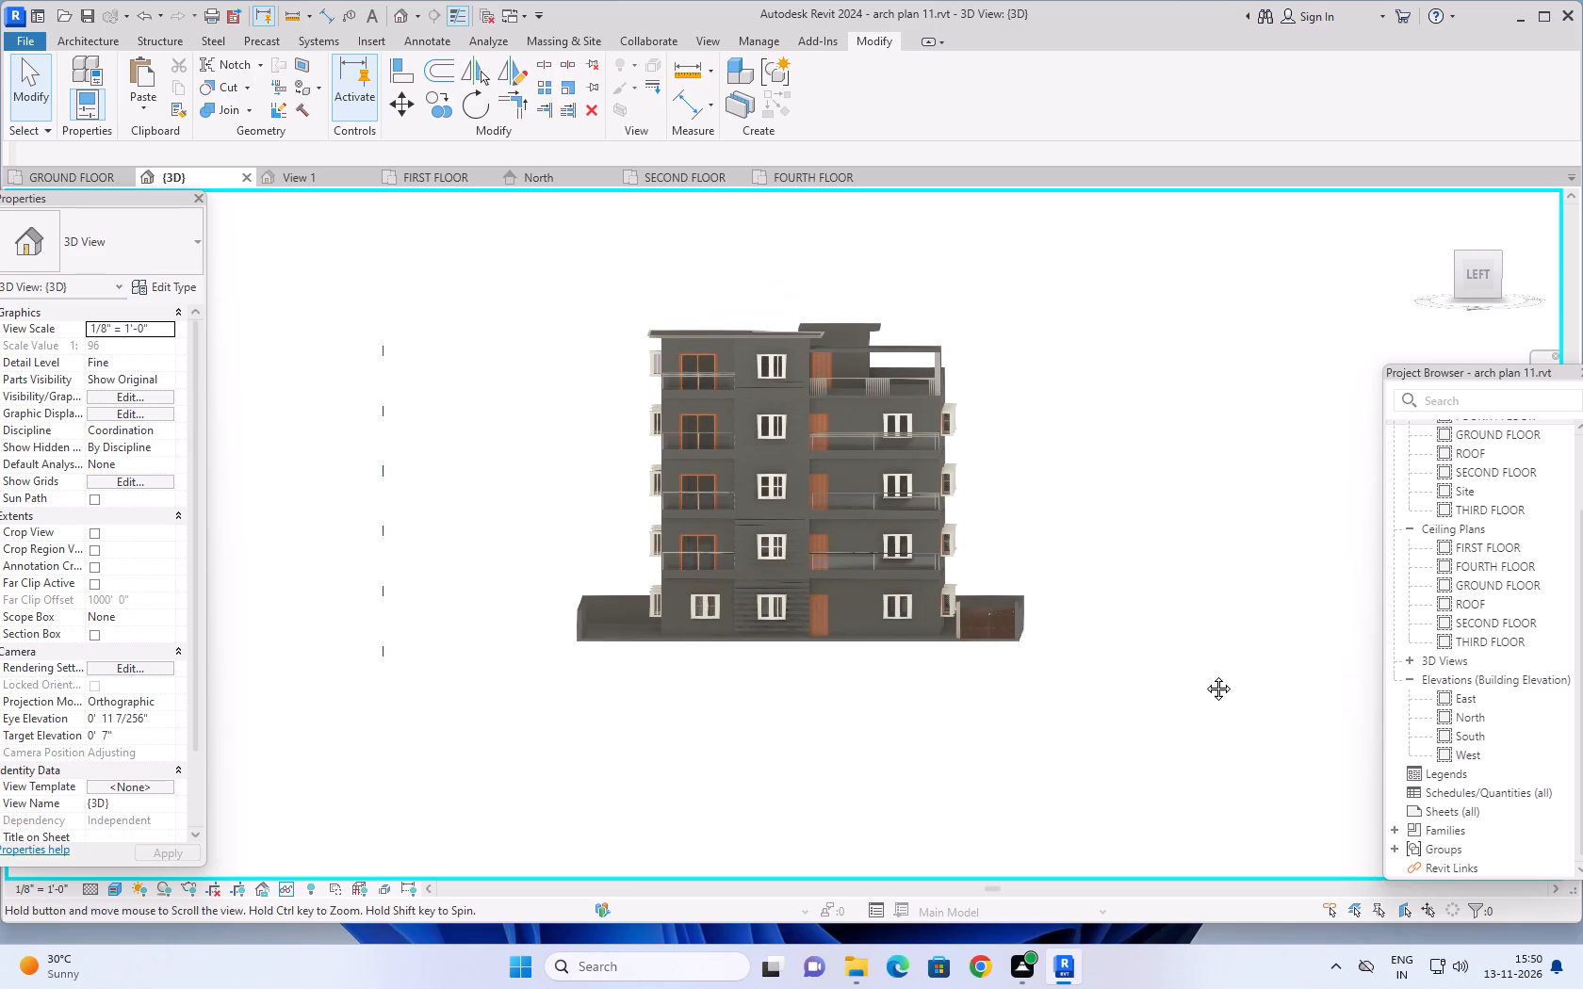
{"action": "middle_click_drag", "start_coordinate": [1204, 674], "coordinate": [1204, 691]}
{"action": "middle_click_drag", "start_coordinate": [1207, 698], "coordinate": [1212, 685], "text": "shift"}
{"action": "scroll", "coordinate": [1210, 689], "scroll_direction": "up", "scroll_amount": 1, "text": "shift"}
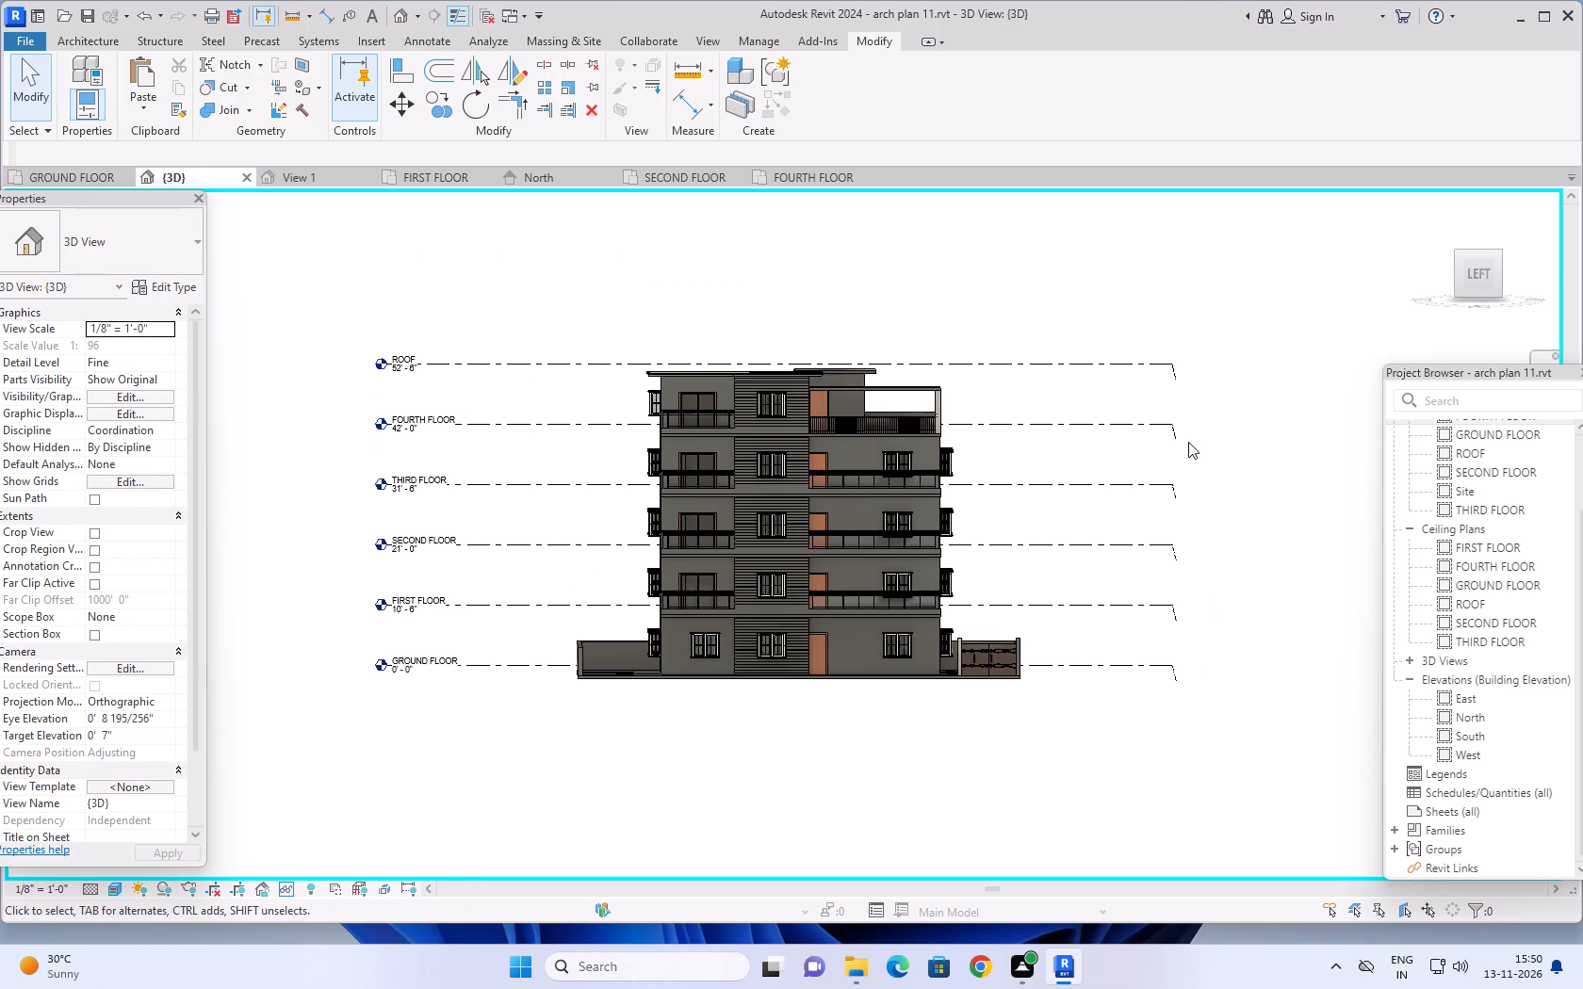
{"action": "scroll", "coordinate": [1062, 304], "scroll_direction": "down", "scroll_amount": 1}
{"action": "middle_click_drag", "start_coordinate": [1061, 289], "coordinate": [1080, 306]}
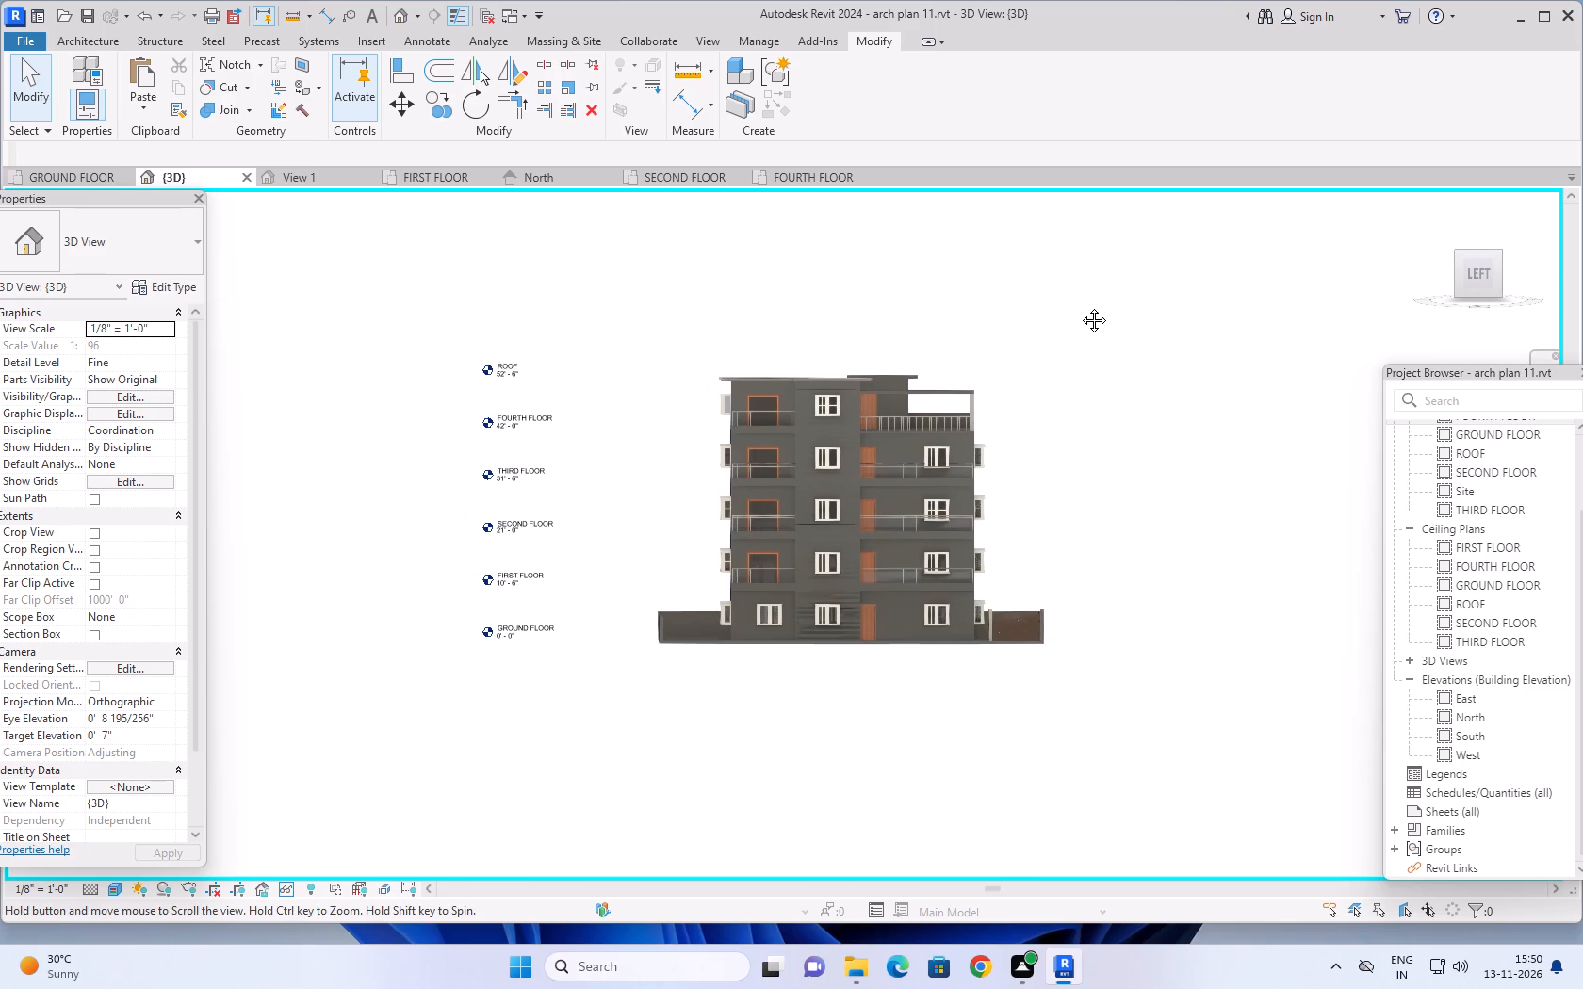
{"action": "middle_click_drag", "start_coordinate": [1080, 306], "coordinate": [1075, 312]}
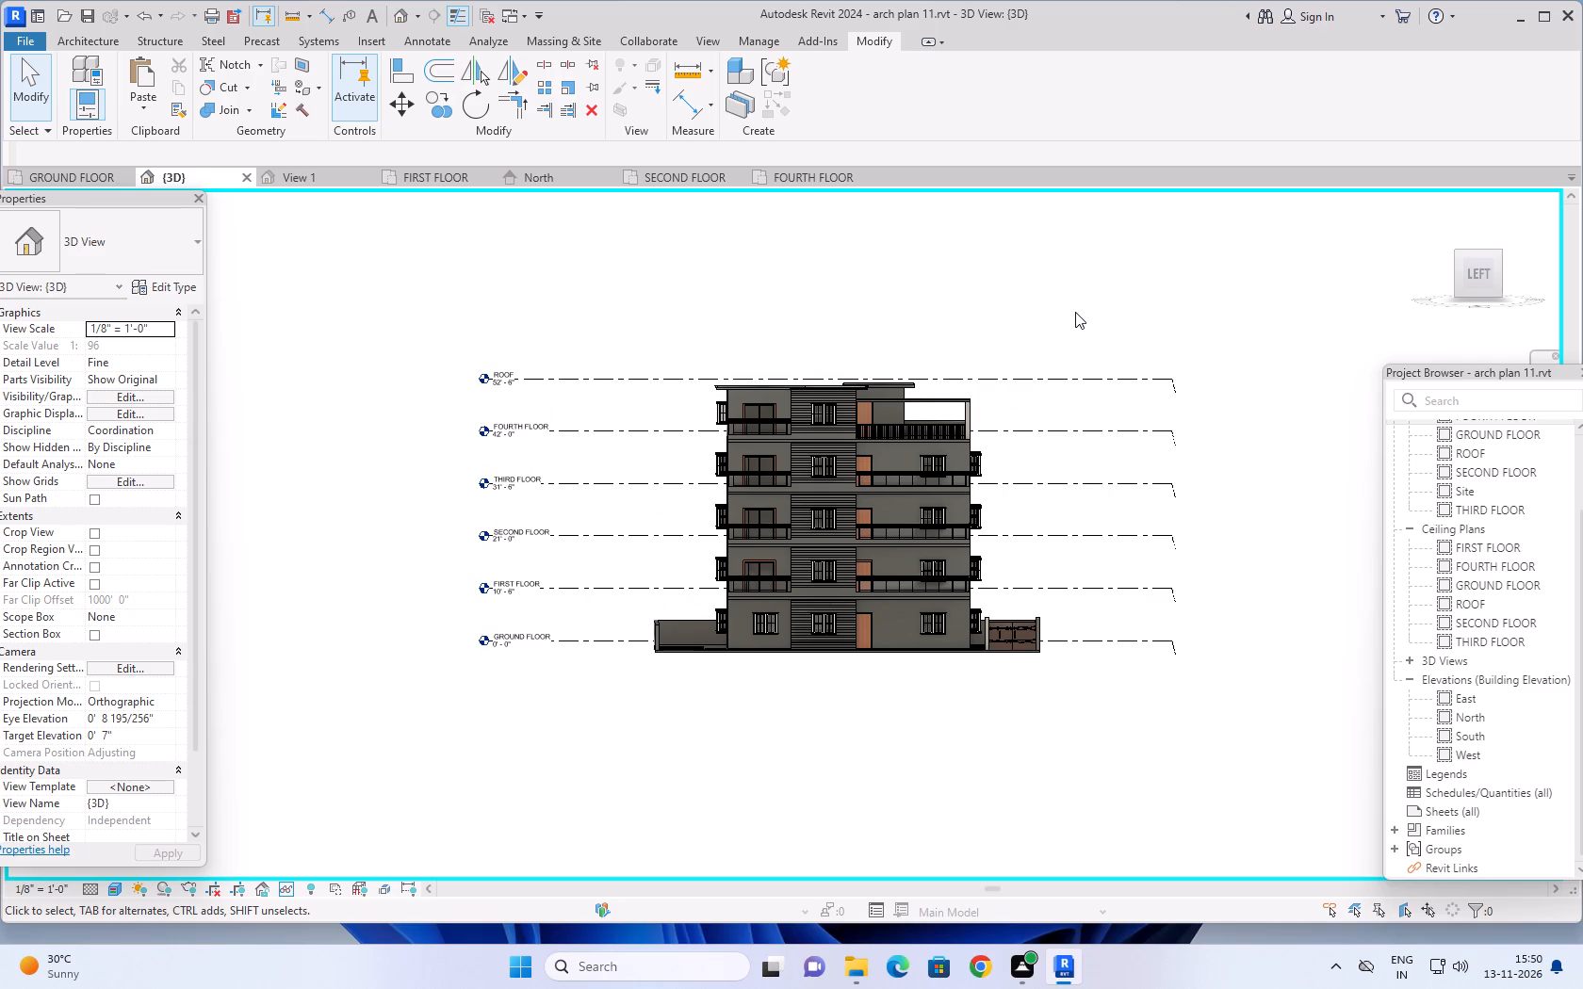
{"action": "key", "text": "Escape"}
Switch to File Explorer and open the project ARCH PLAN 8.dwg.rvt from the Documents folder in Revit.
{"action": "left_click", "coordinate": [857, 964]}
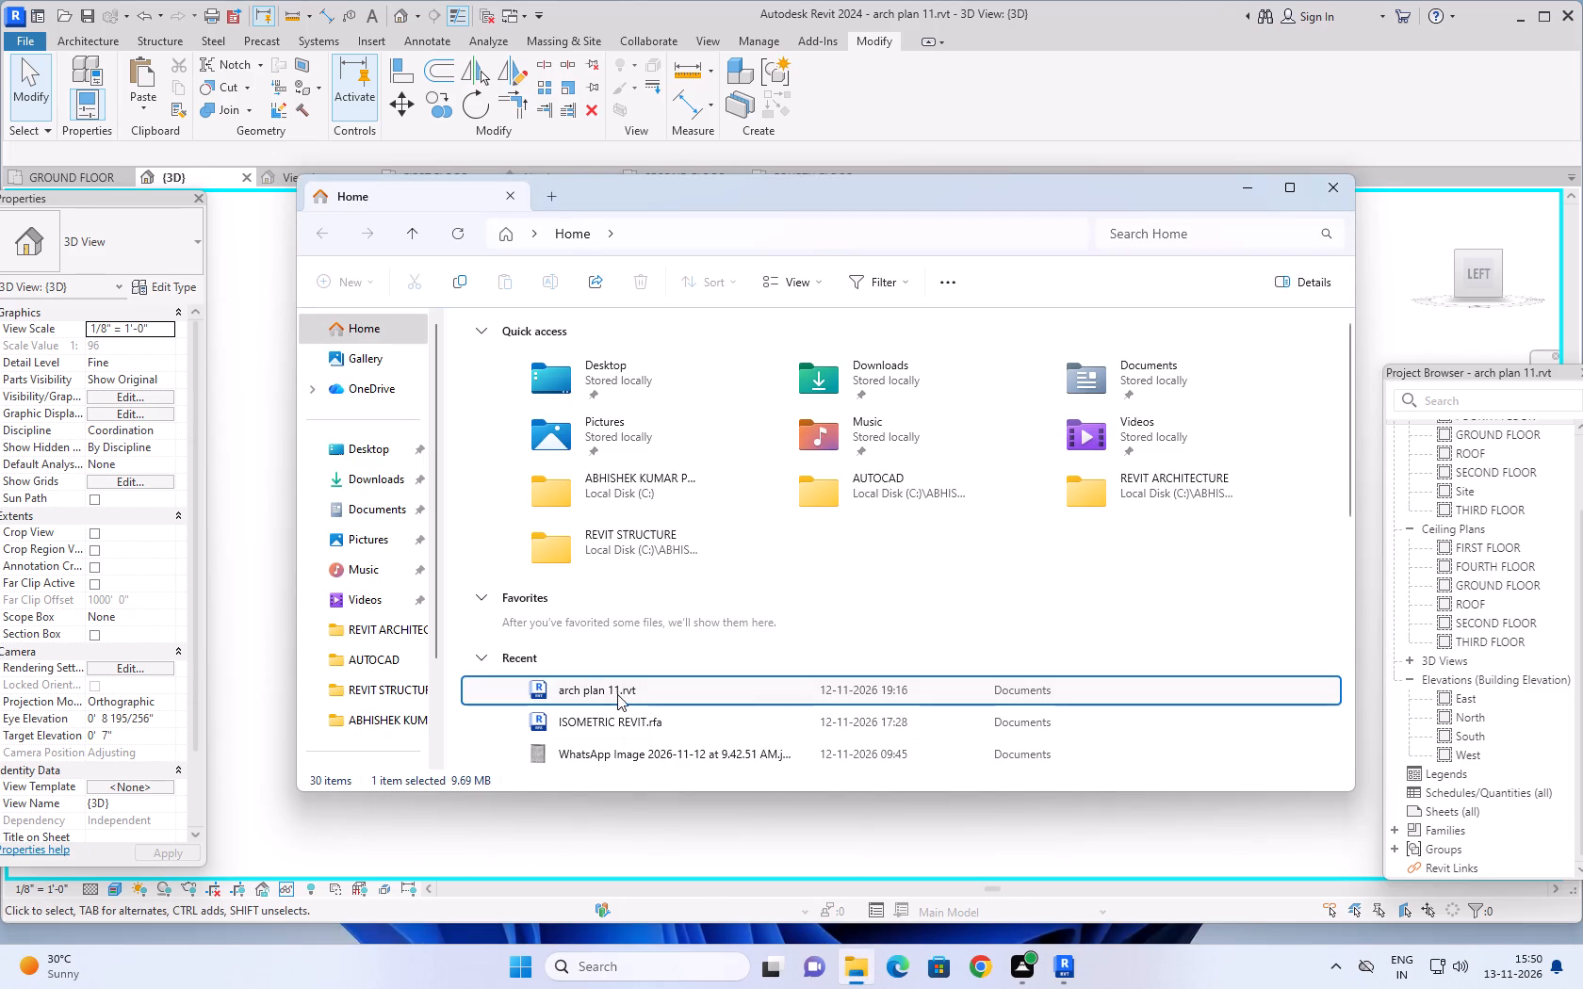
{"action": "scroll", "coordinate": [618, 695], "scroll_direction": "down", "scroll_amount": 5}
{"action": "scroll", "coordinate": [650, 609], "scroll_direction": "down", "scroll_amount": 1}
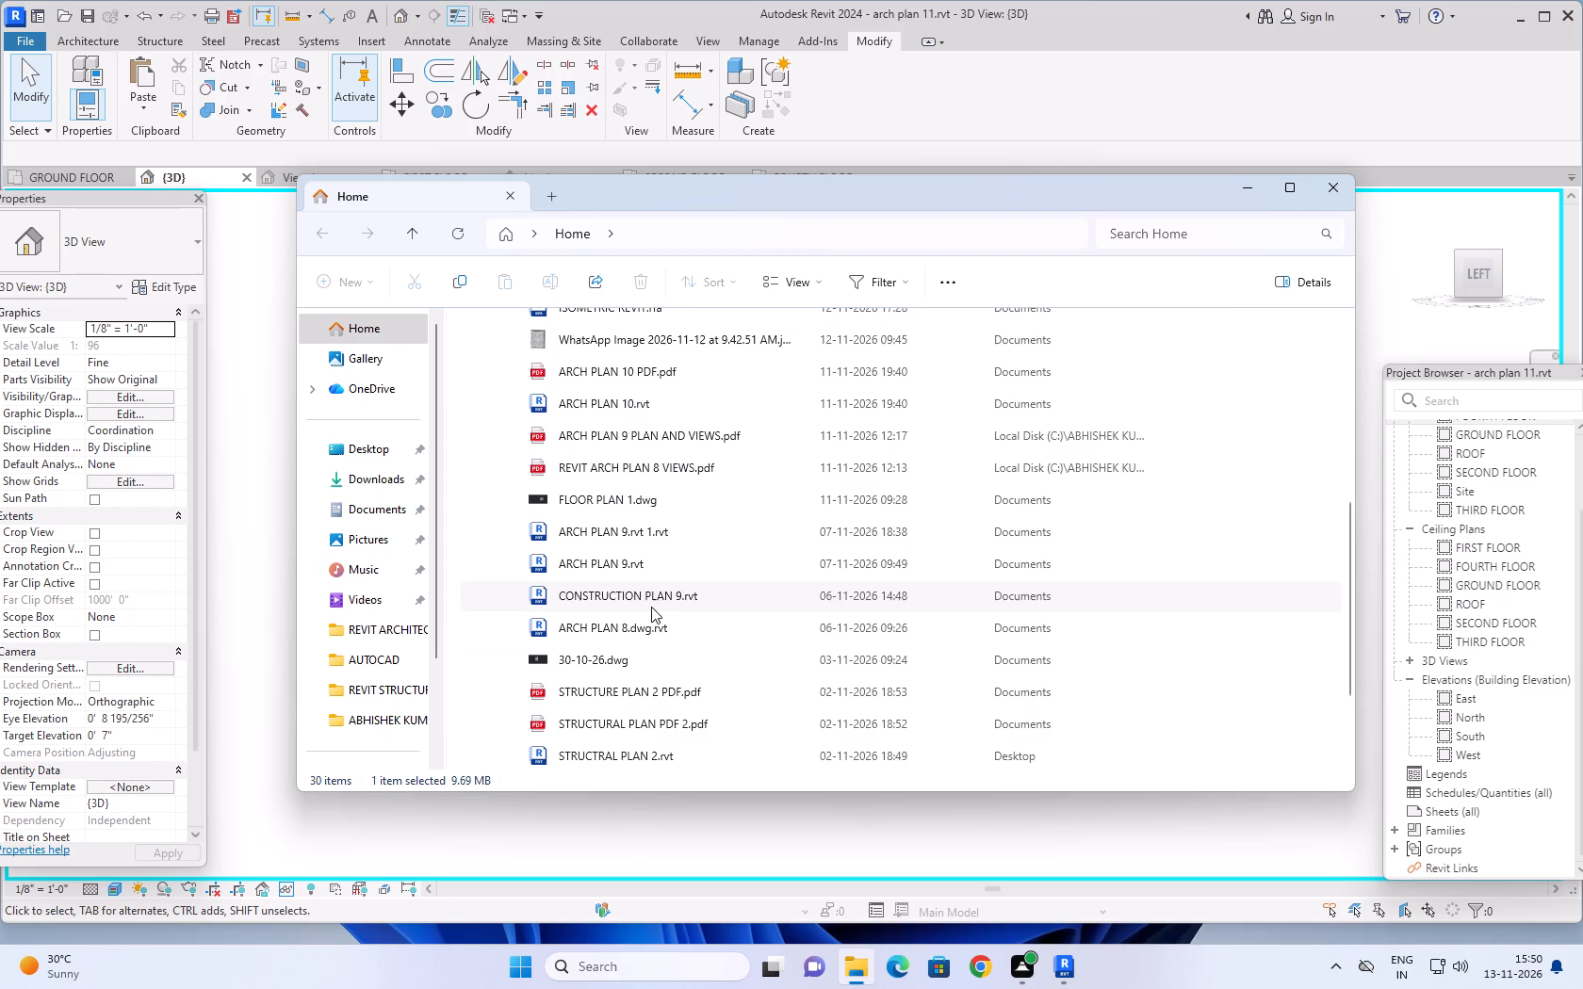
{"action": "scroll", "coordinate": [645, 595], "scroll_direction": "down", "scroll_amount": 10}
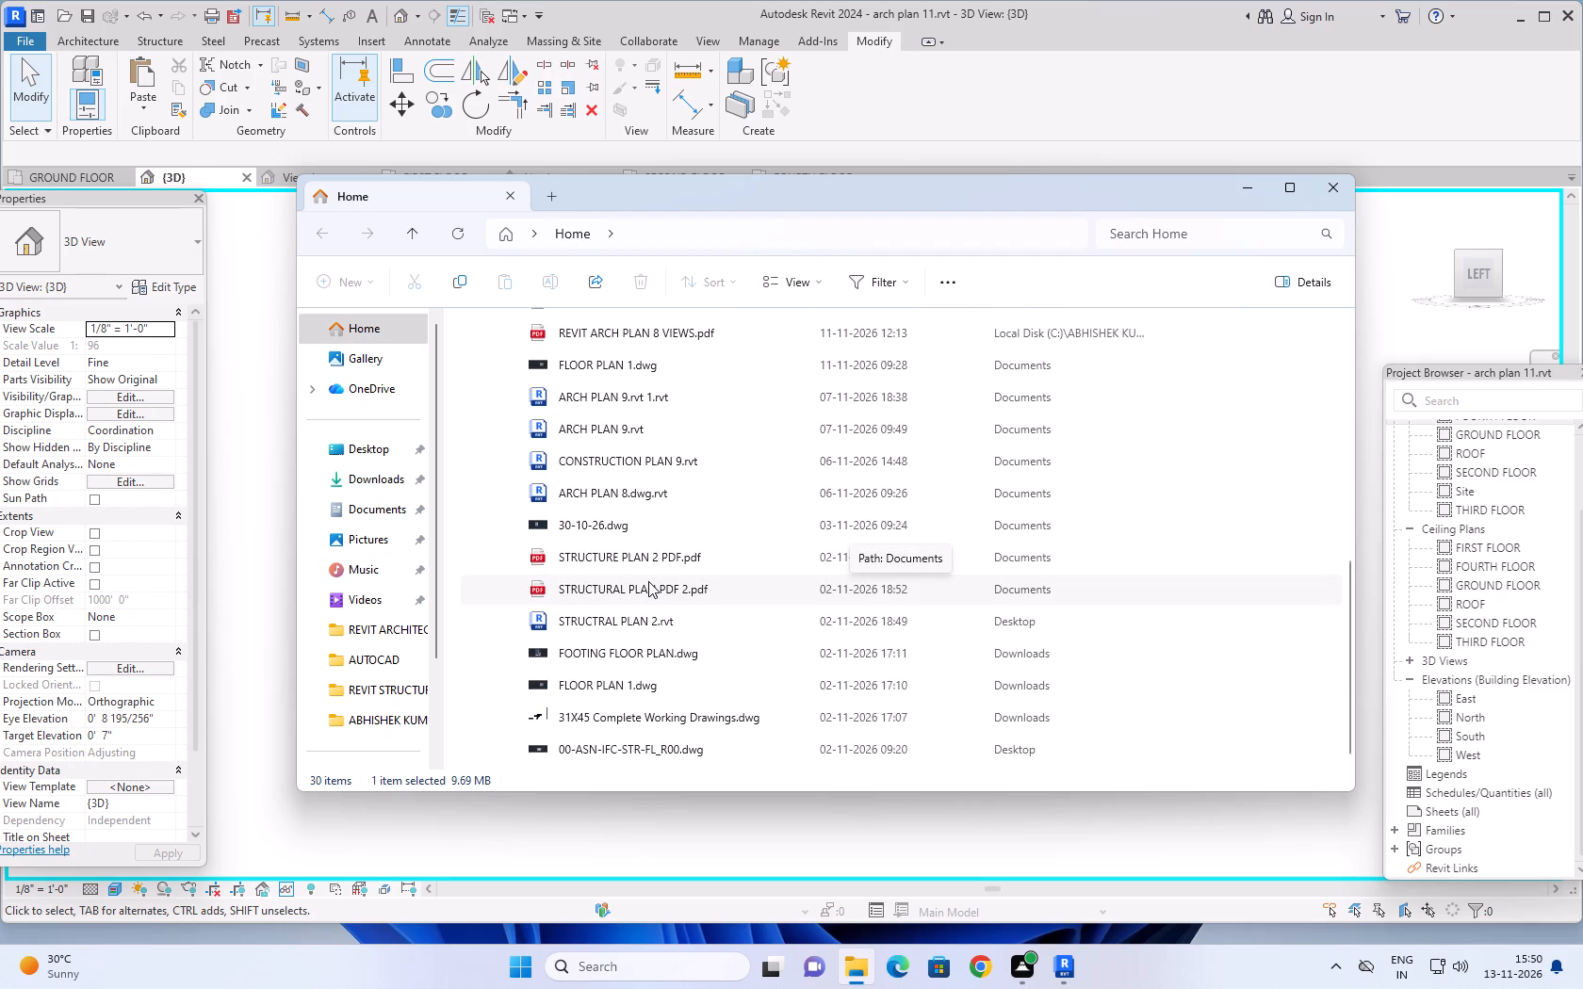
{"action": "scroll", "coordinate": [648, 581], "scroll_direction": "down", "scroll_amount": 1}
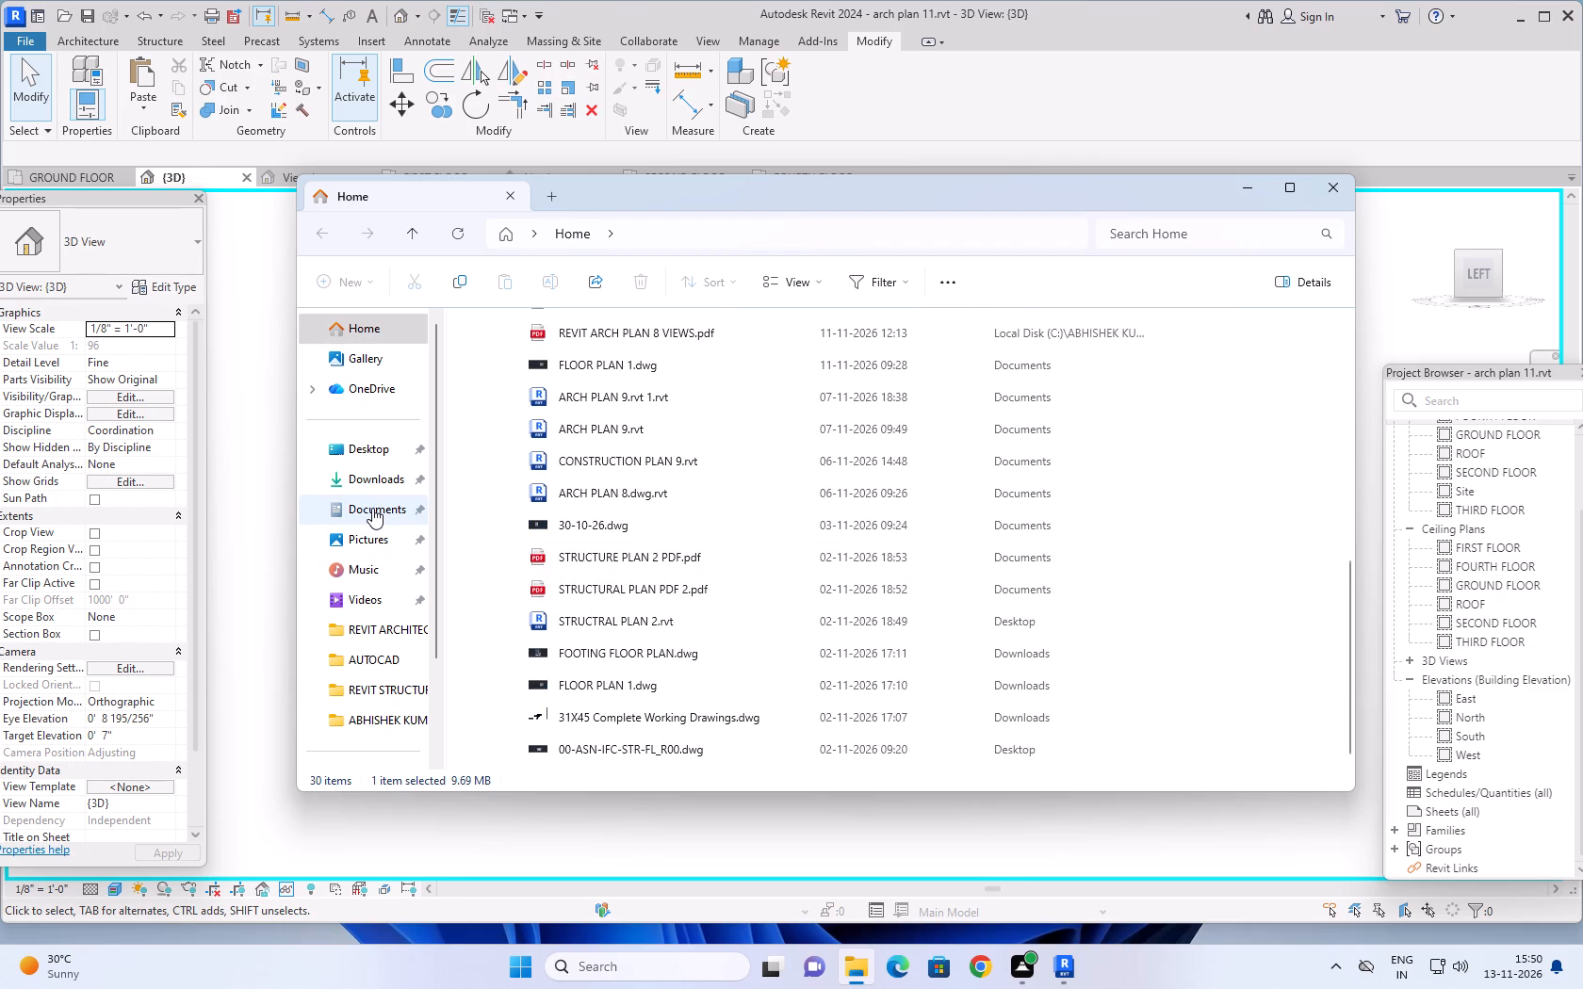
{"action": "left_click", "coordinate": [372, 508]}
{"action": "scroll", "coordinate": [611, 465], "scroll_direction": "down", "scroll_amount": 4}
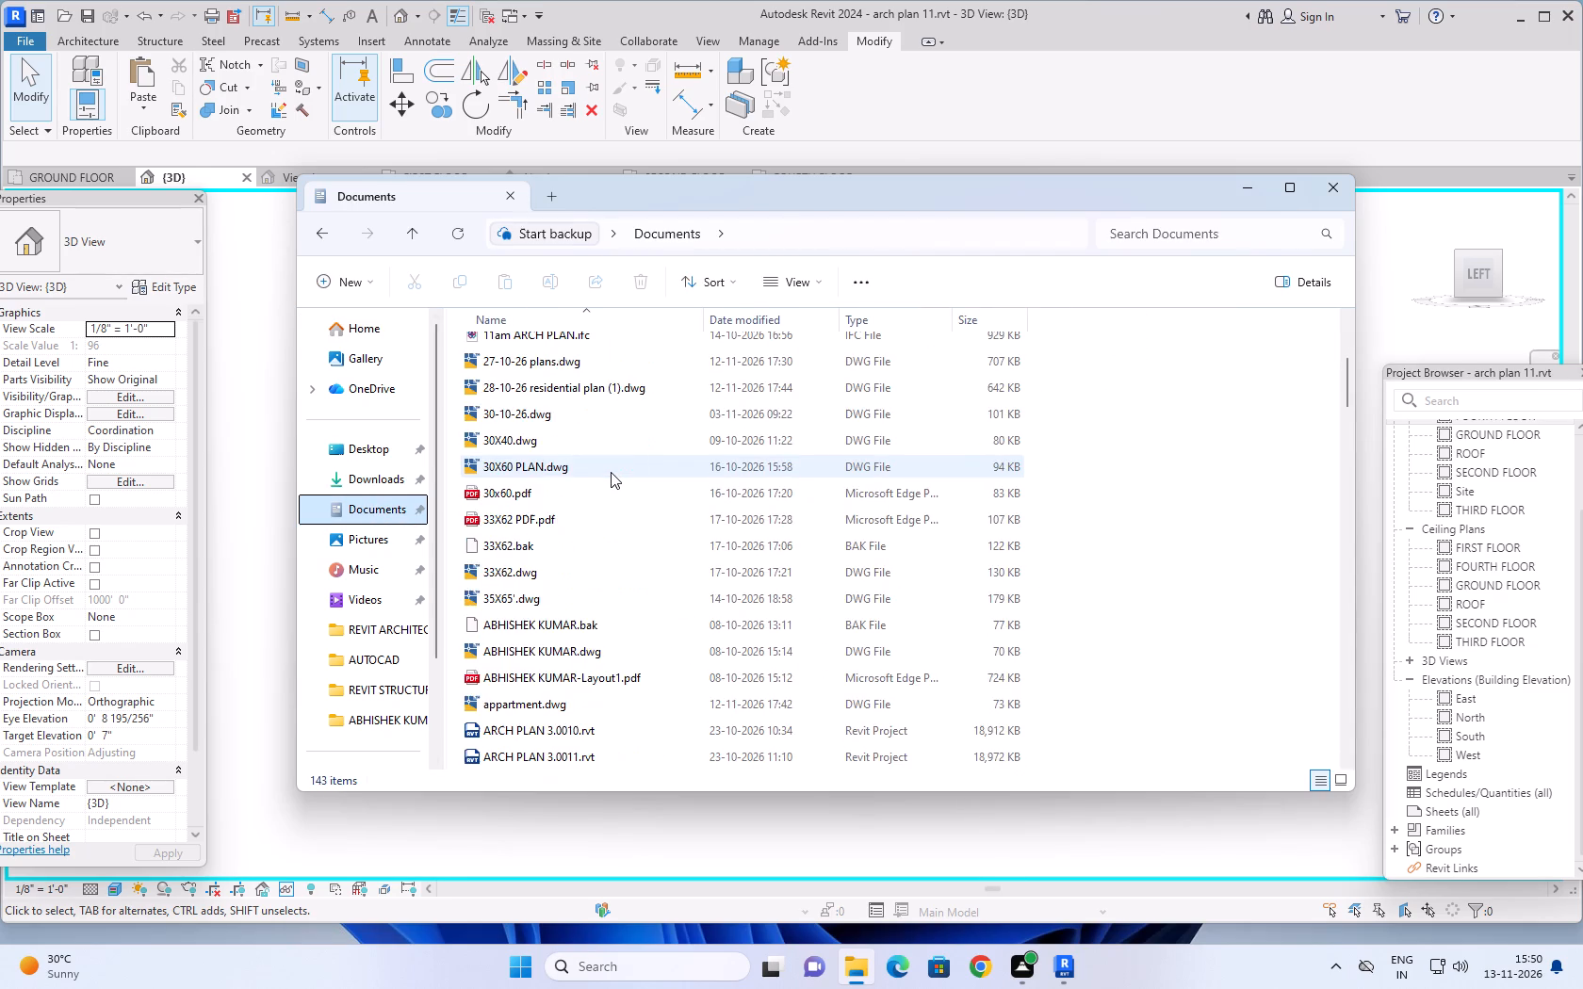
{"action": "scroll", "coordinate": [611, 472], "scroll_direction": "down", "scroll_amount": 6}
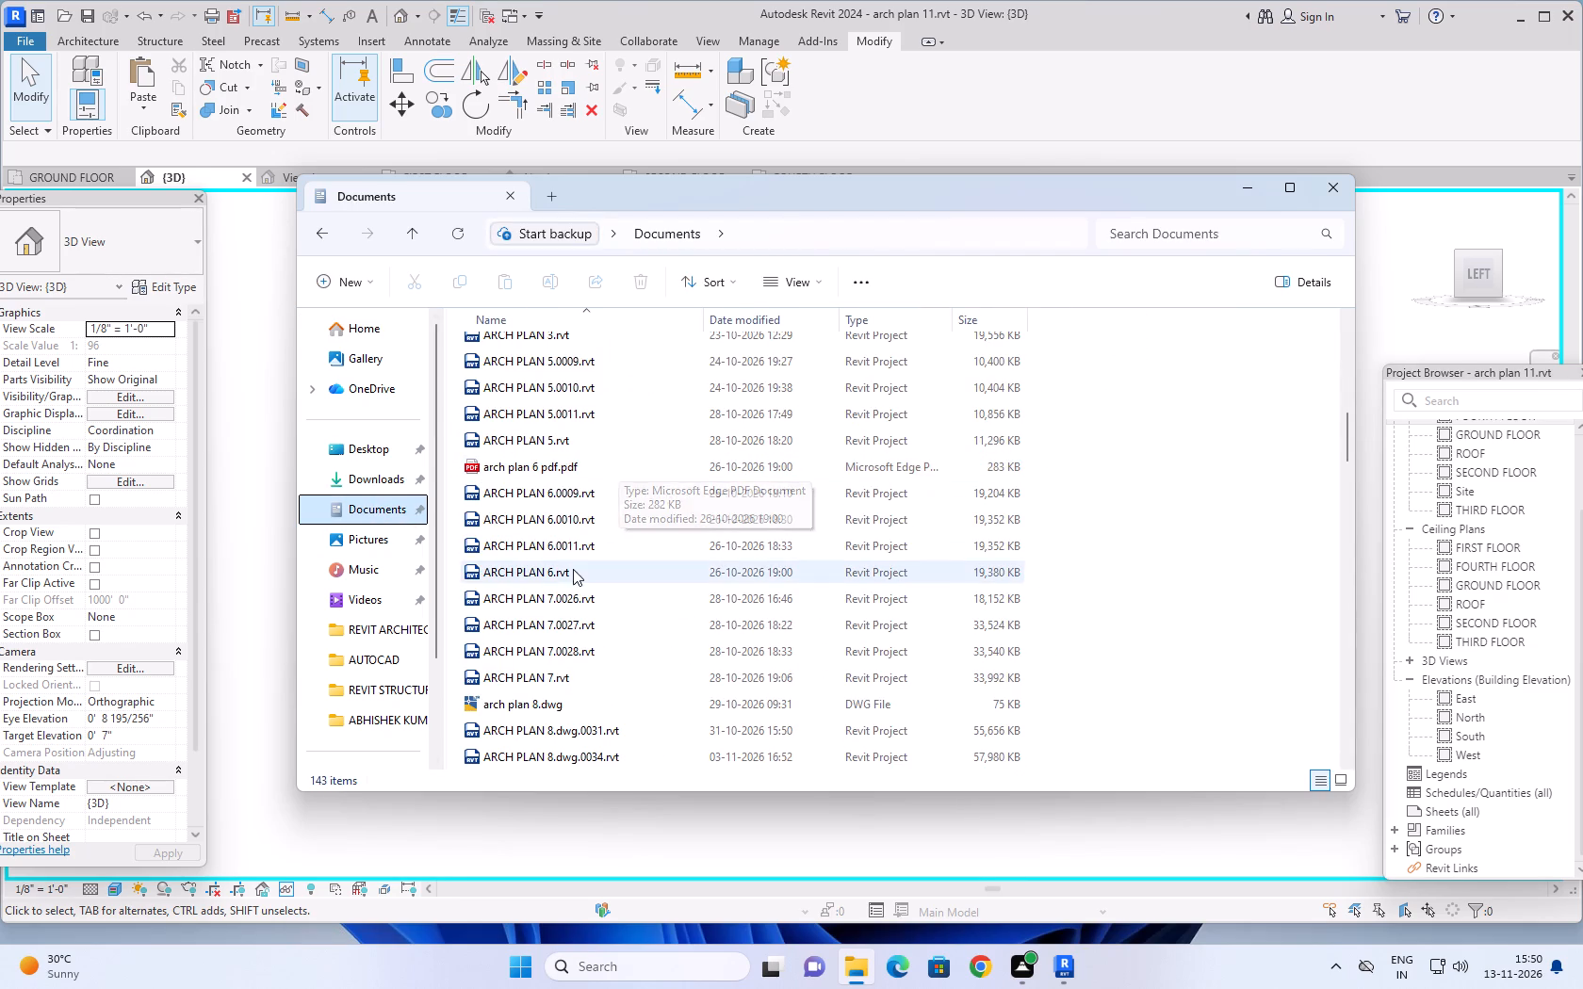
{"action": "scroll", "coordinate": [573, 570], "scroll_direction": "down", "scroll_amount": 1}
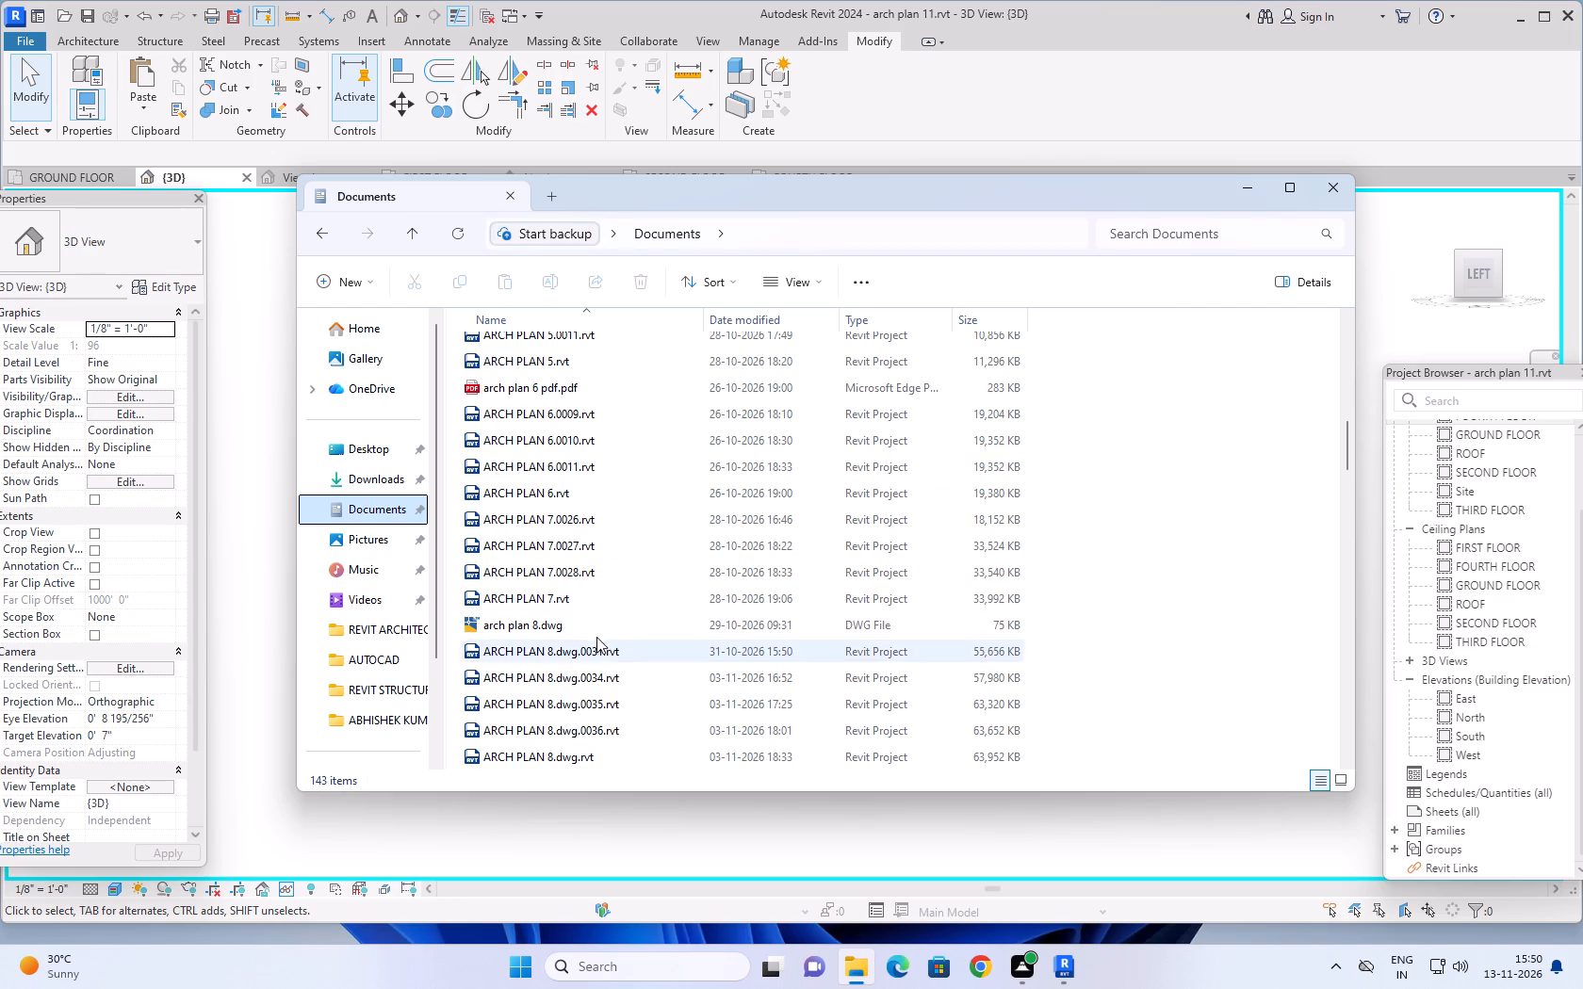
{"action": "scroll", "coordinate": [607, 695], "scroll_direction": "down", "scroll_amount": 1}
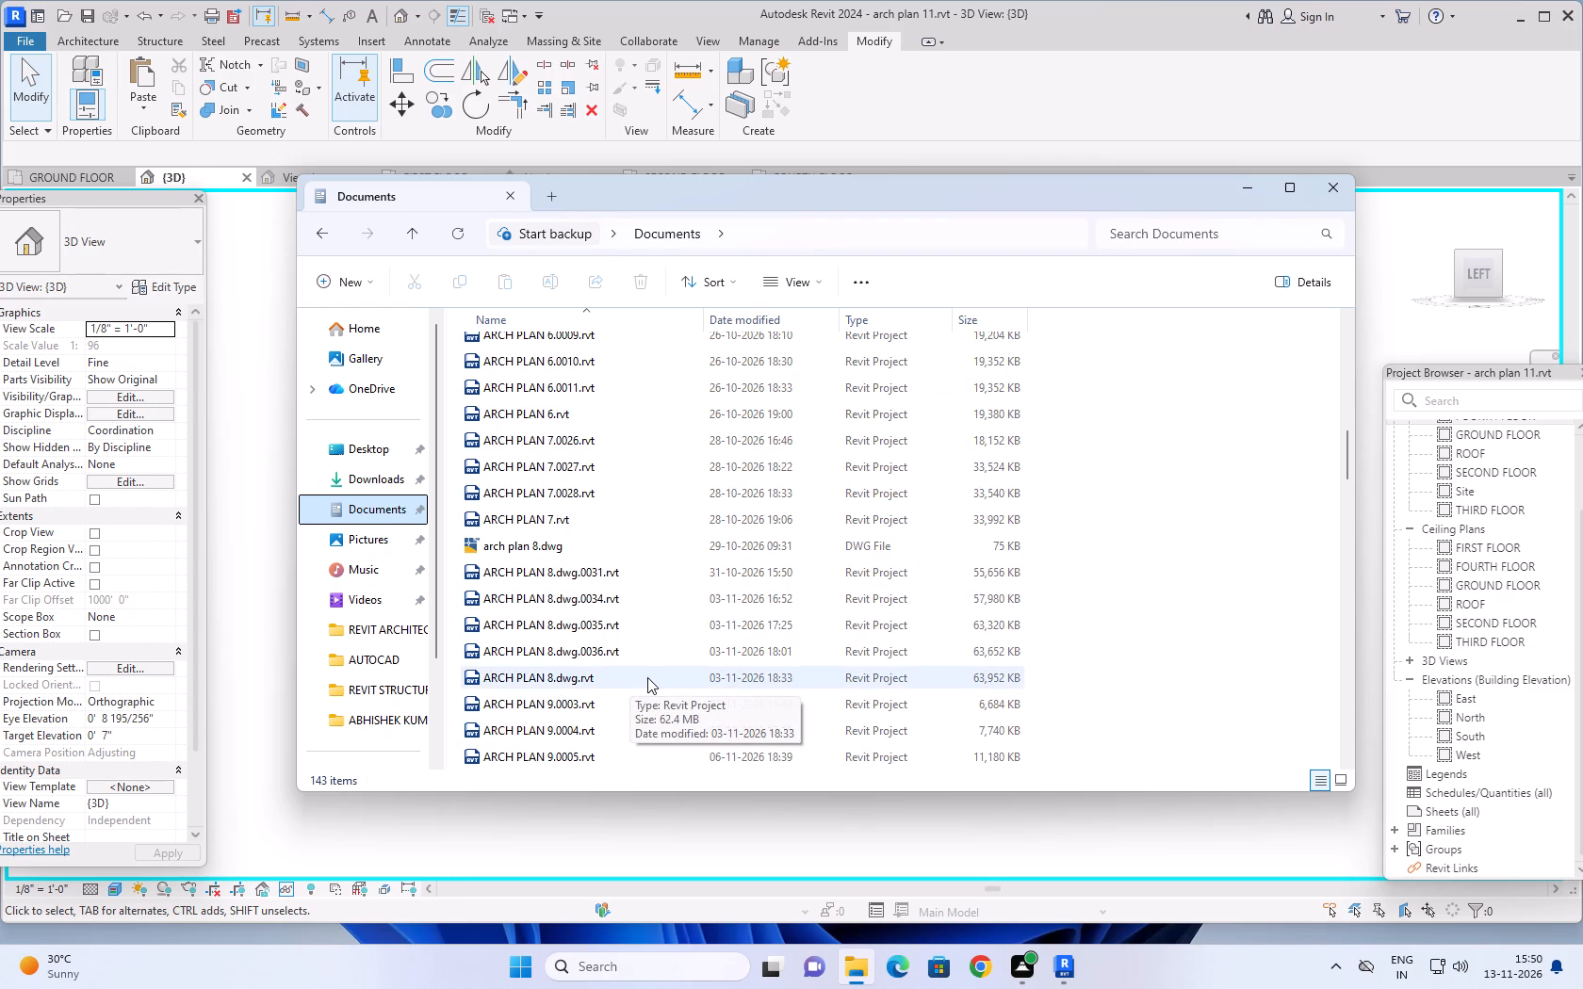
{"action": "left_click", "coordinate": [647, 677]}
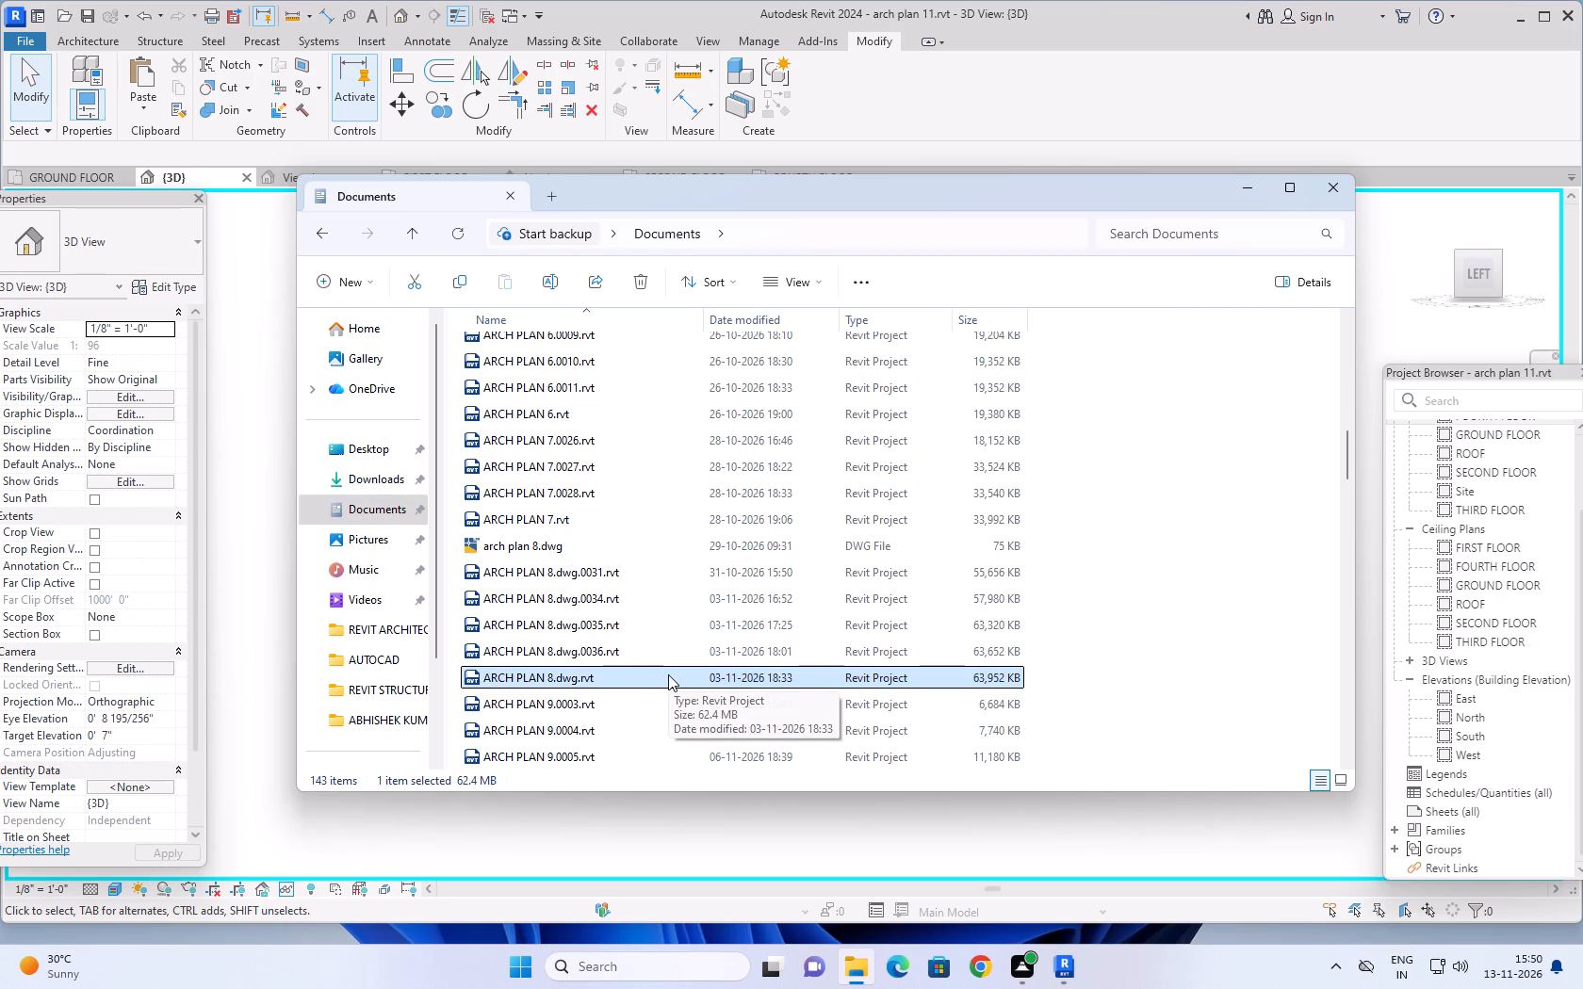
{"action": "left_click", "coordinate": [668, 674]}
{"action": "left_click", "coordinate": [668, 674]}
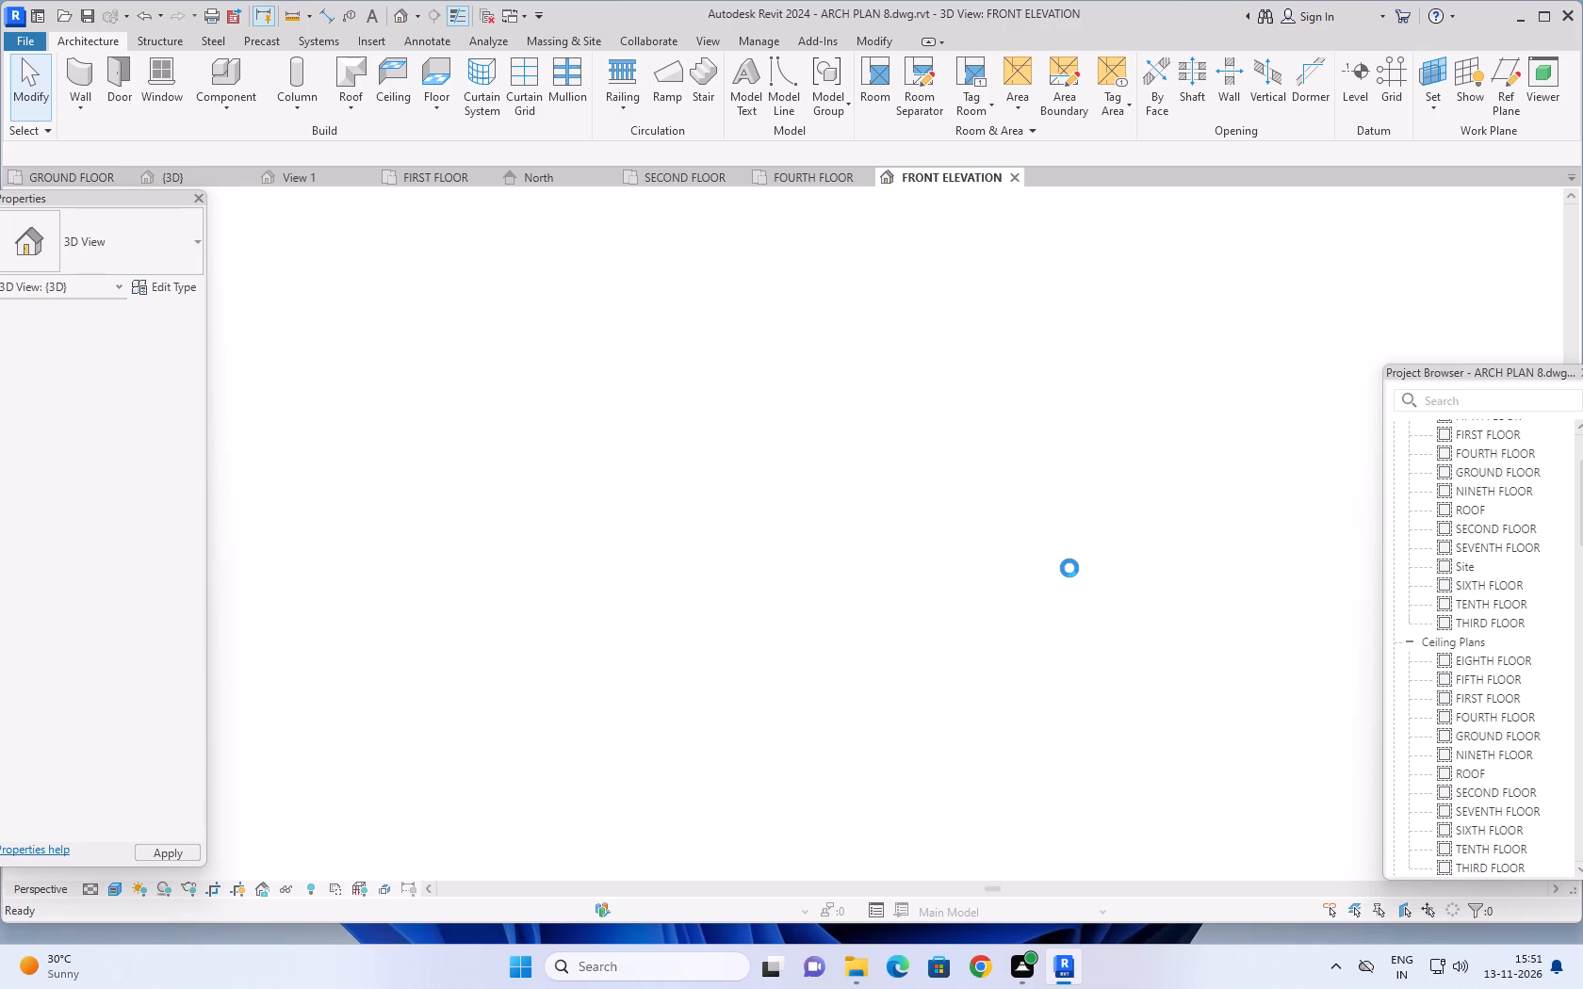
Set the detail level of the FRONT ELEVATION perspective view to Fine.
{"action": "scroll", "coordinate": [1118, 574], "scroll_direction": "down", "scroll_amount": 1}
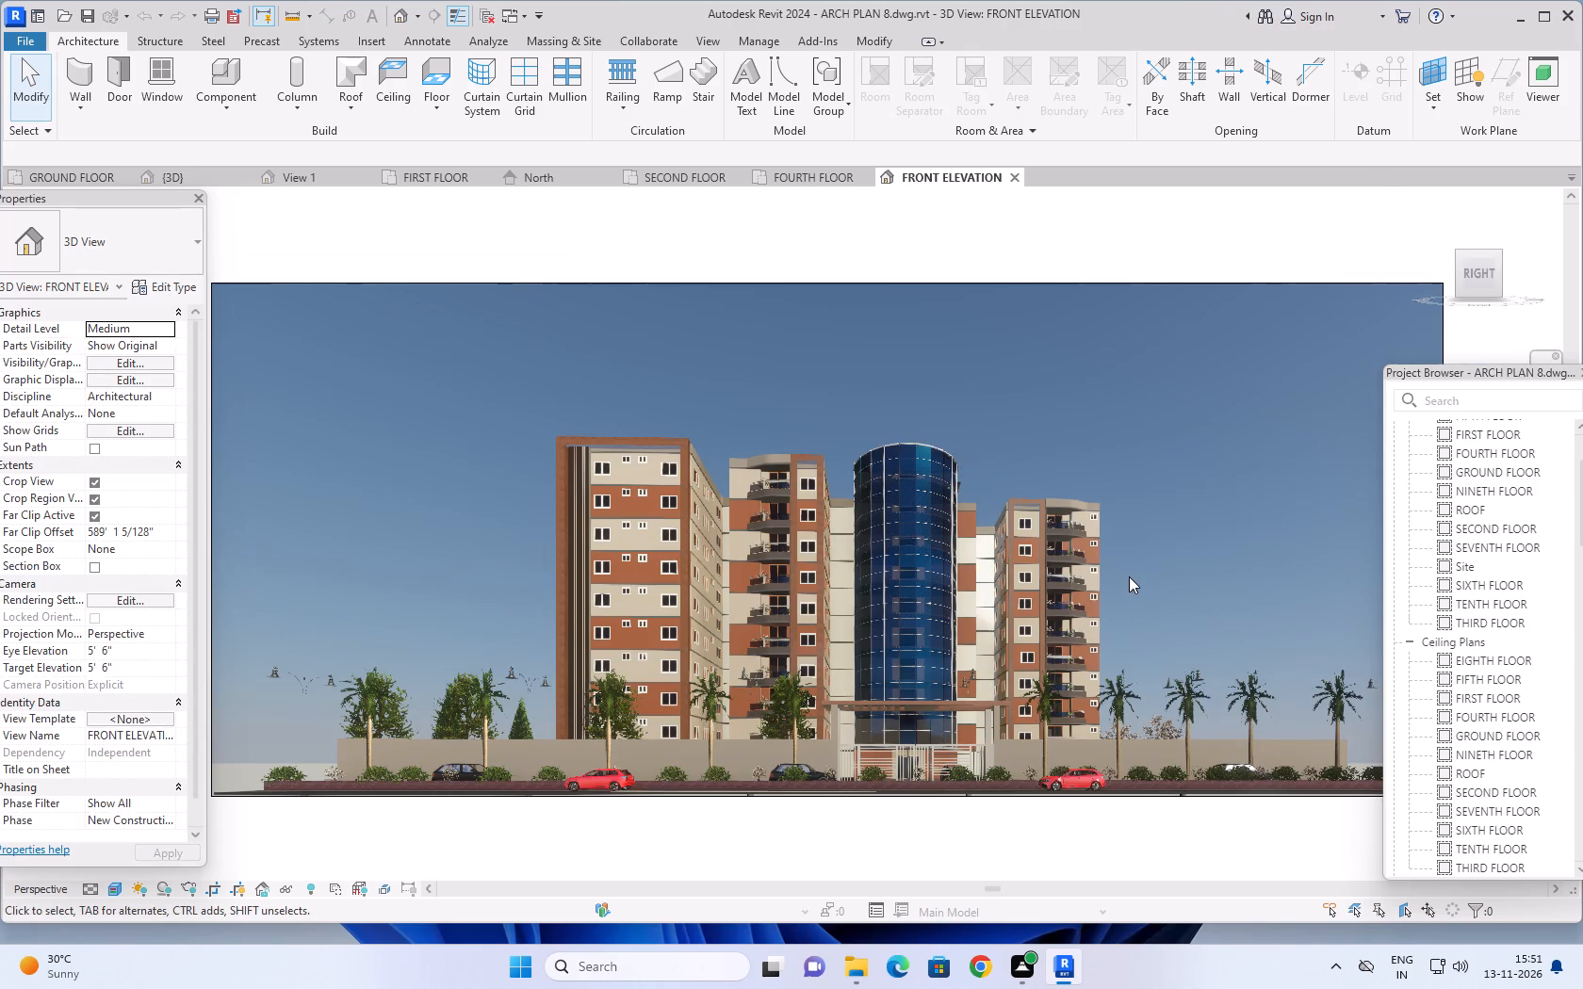
{"action": "middle_click_drag", "start_coordinate": [1171, 583], "coordinate": [1133, 580]}
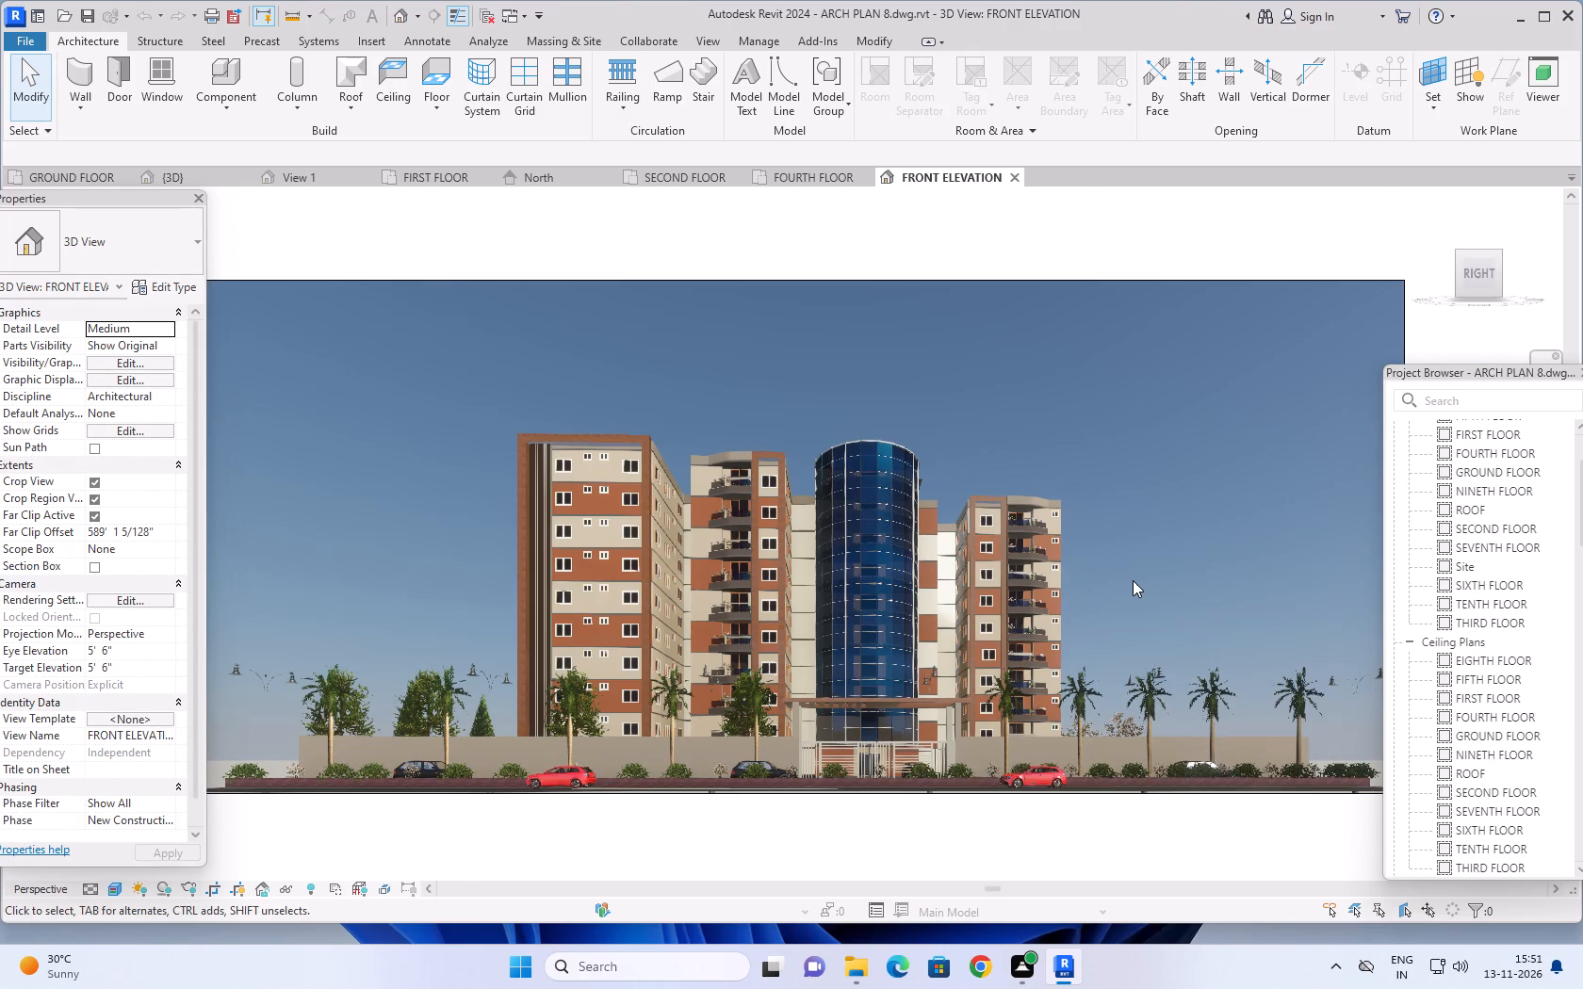
{"action": "scroll", "coordinate": [1133, 580], "scroll_direction": "down", "scroll_amount": 1}
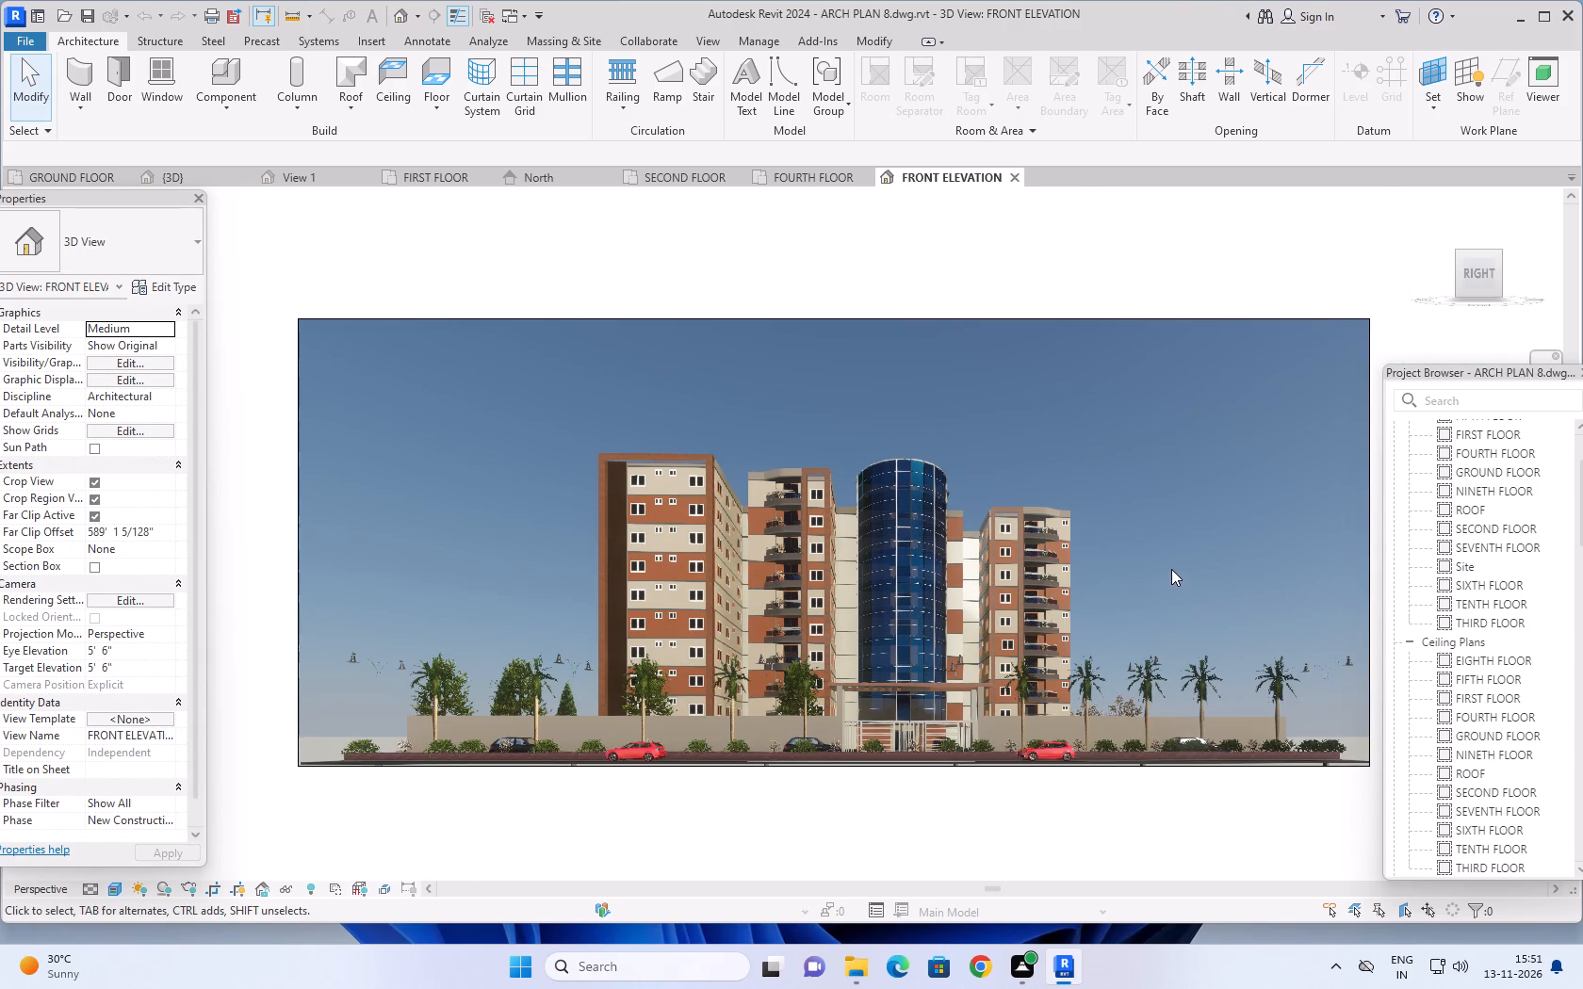
{"action": "middle_click_drag", "start_coordinate": [1156, 562], "coordinate": [1137, 562]}
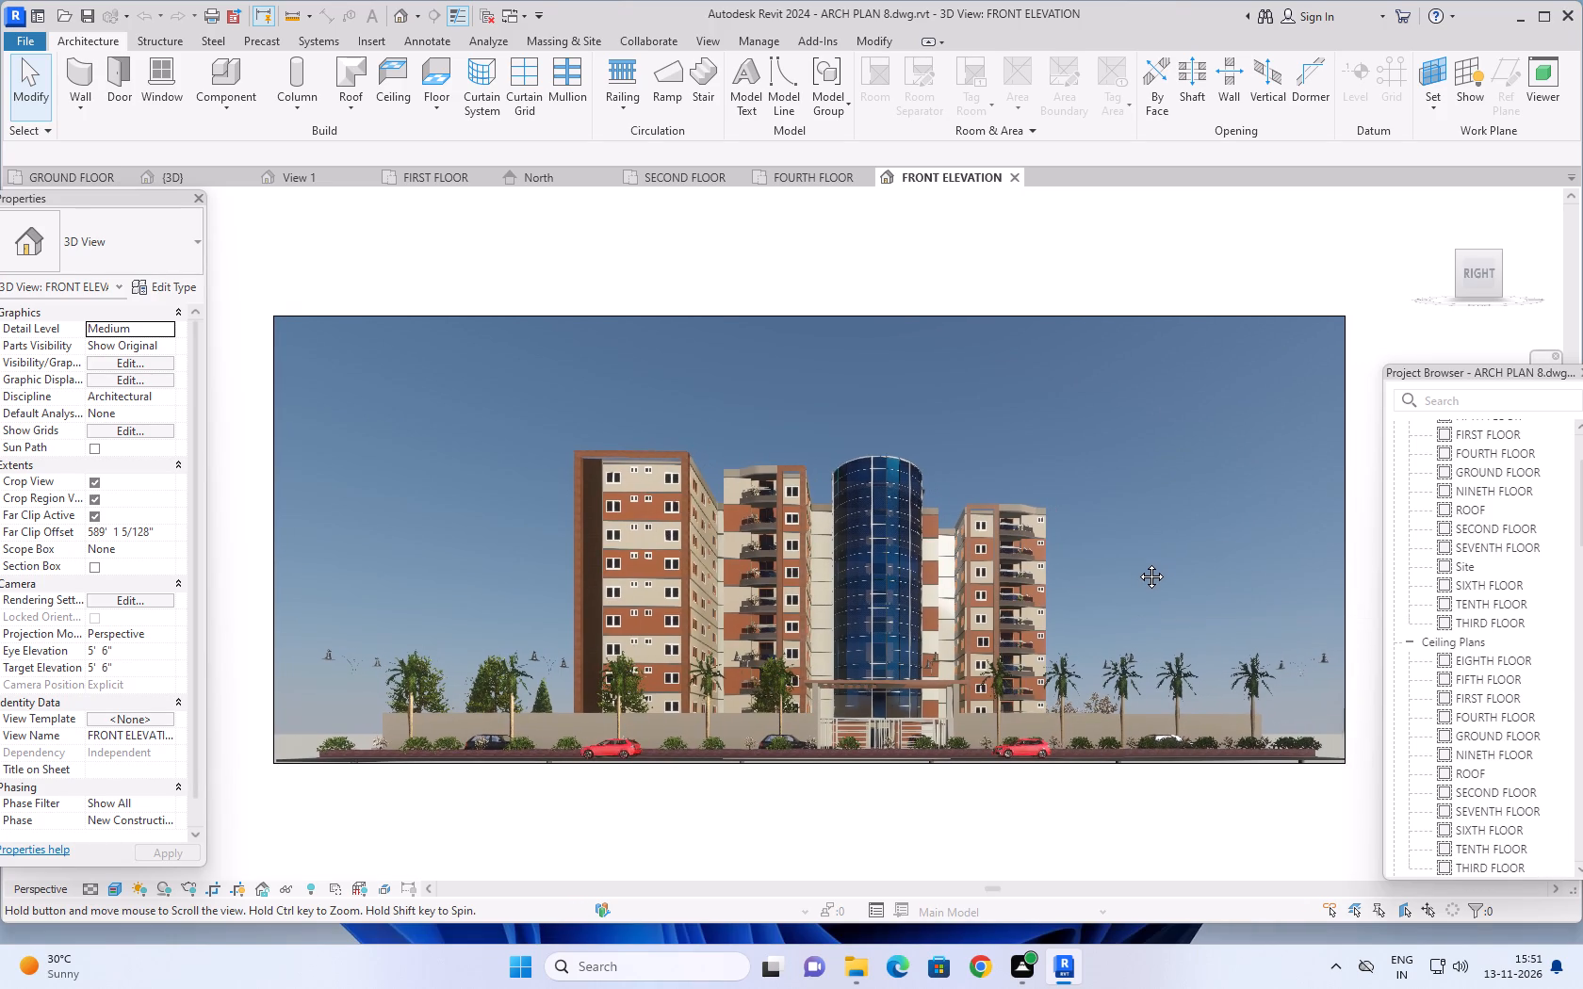
{"action": "middle_click_drag", "start_coordinate": [1137, 562], "coordinate": [1145, 571]}
{"action": "scroll", "coordinate": [1145, 571], "scroll_direction": "up", "scroll_amount": 1}
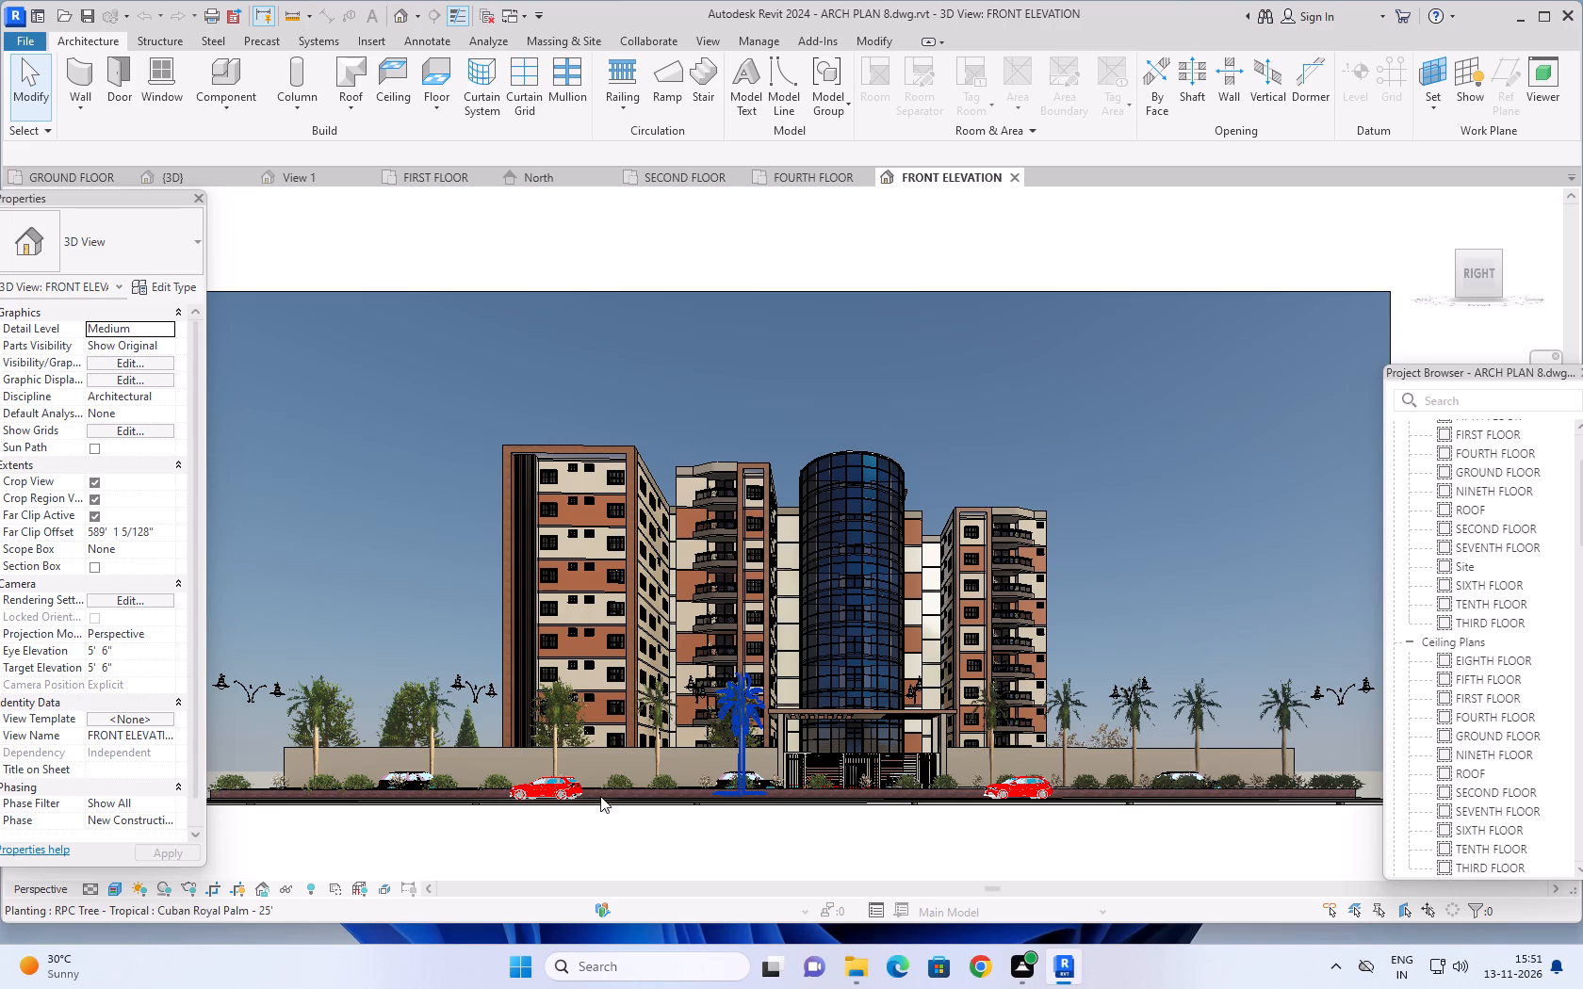
{"action": "left_click", "coordinate": [98, 891]}
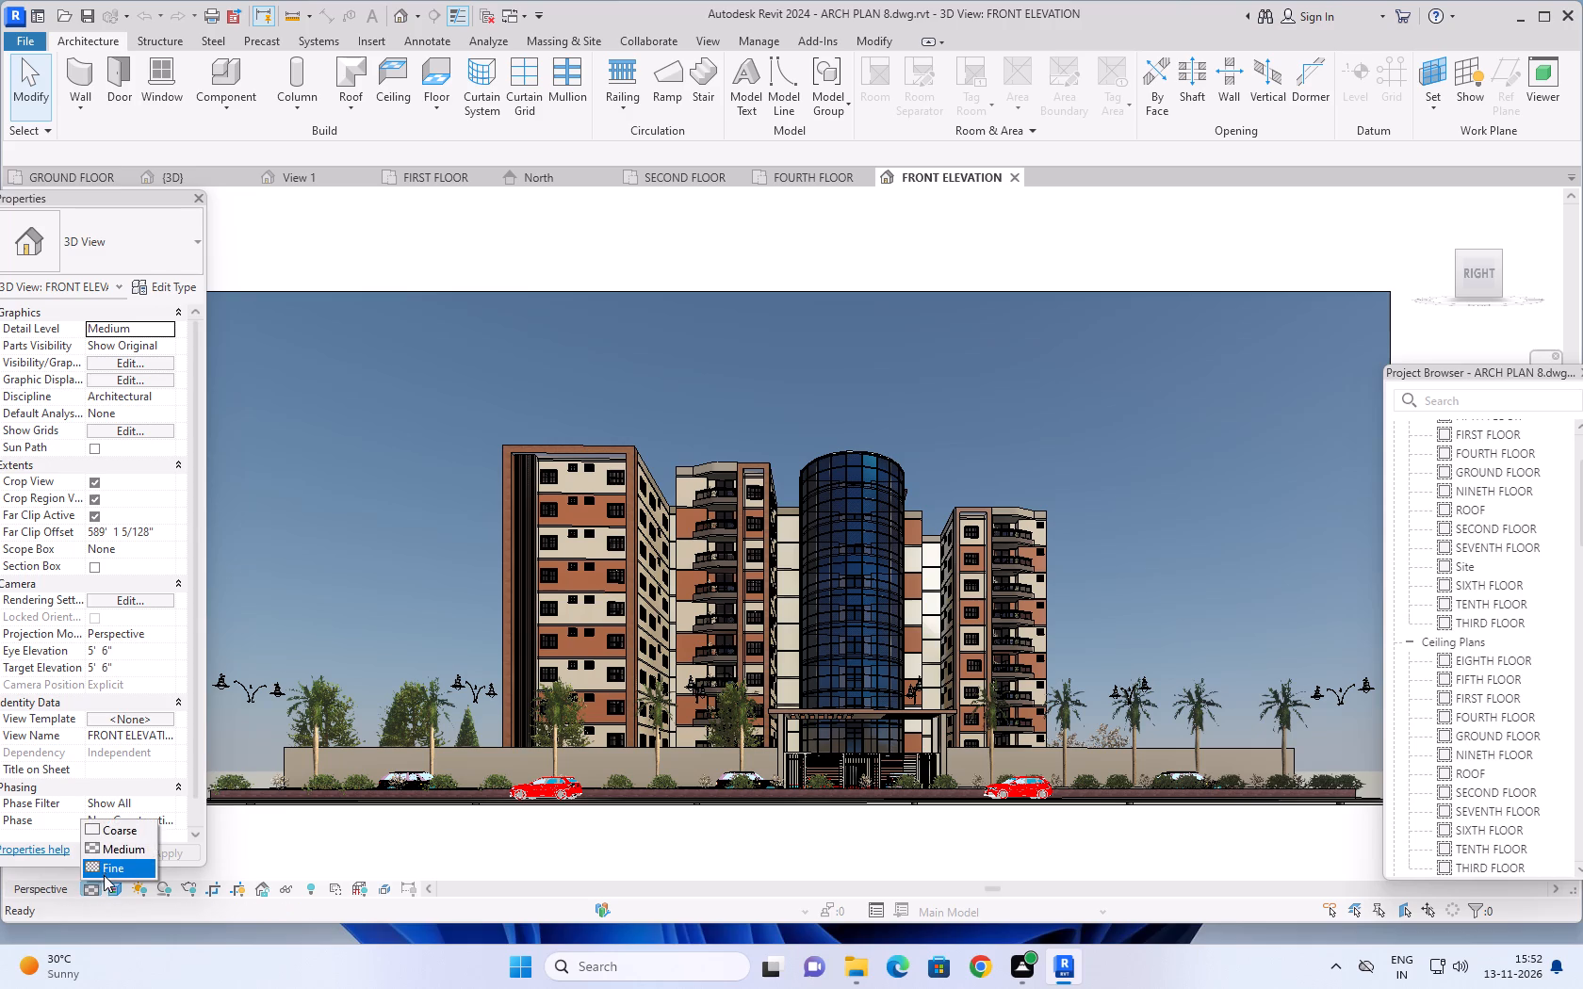
{"action": "left_click", "coordinate": [105, 872]}
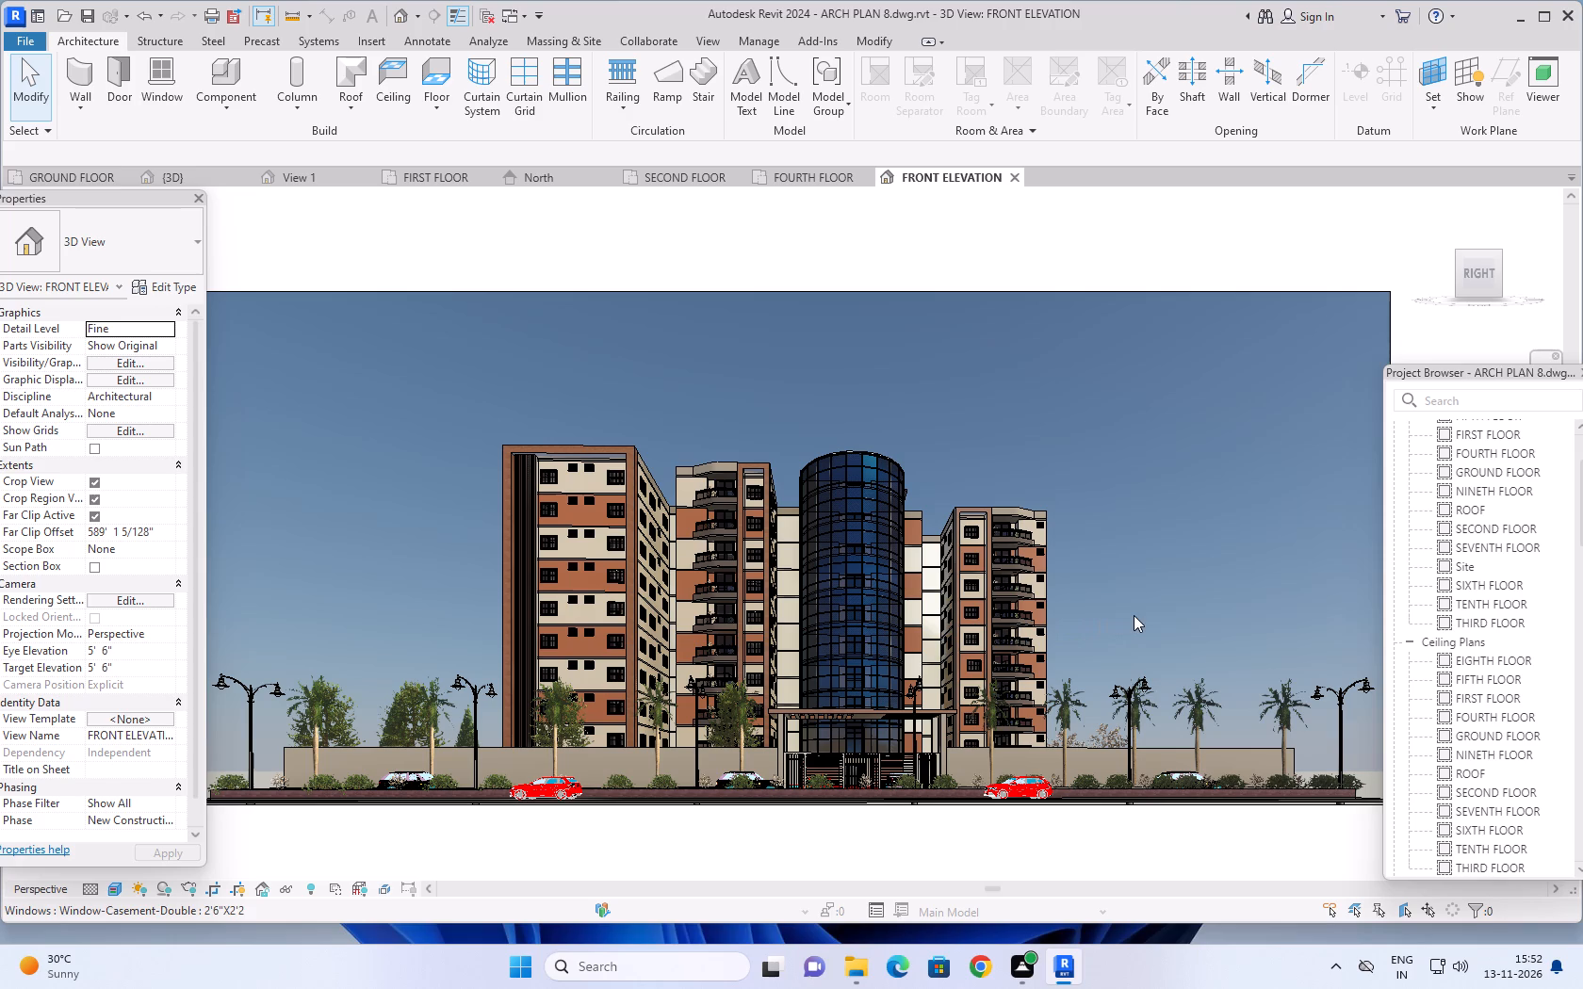
View the apartment building in the default 3D view and return to the FRONT ELEVATION view.
{"action": "left_click", "coordinate": [396, 11]}
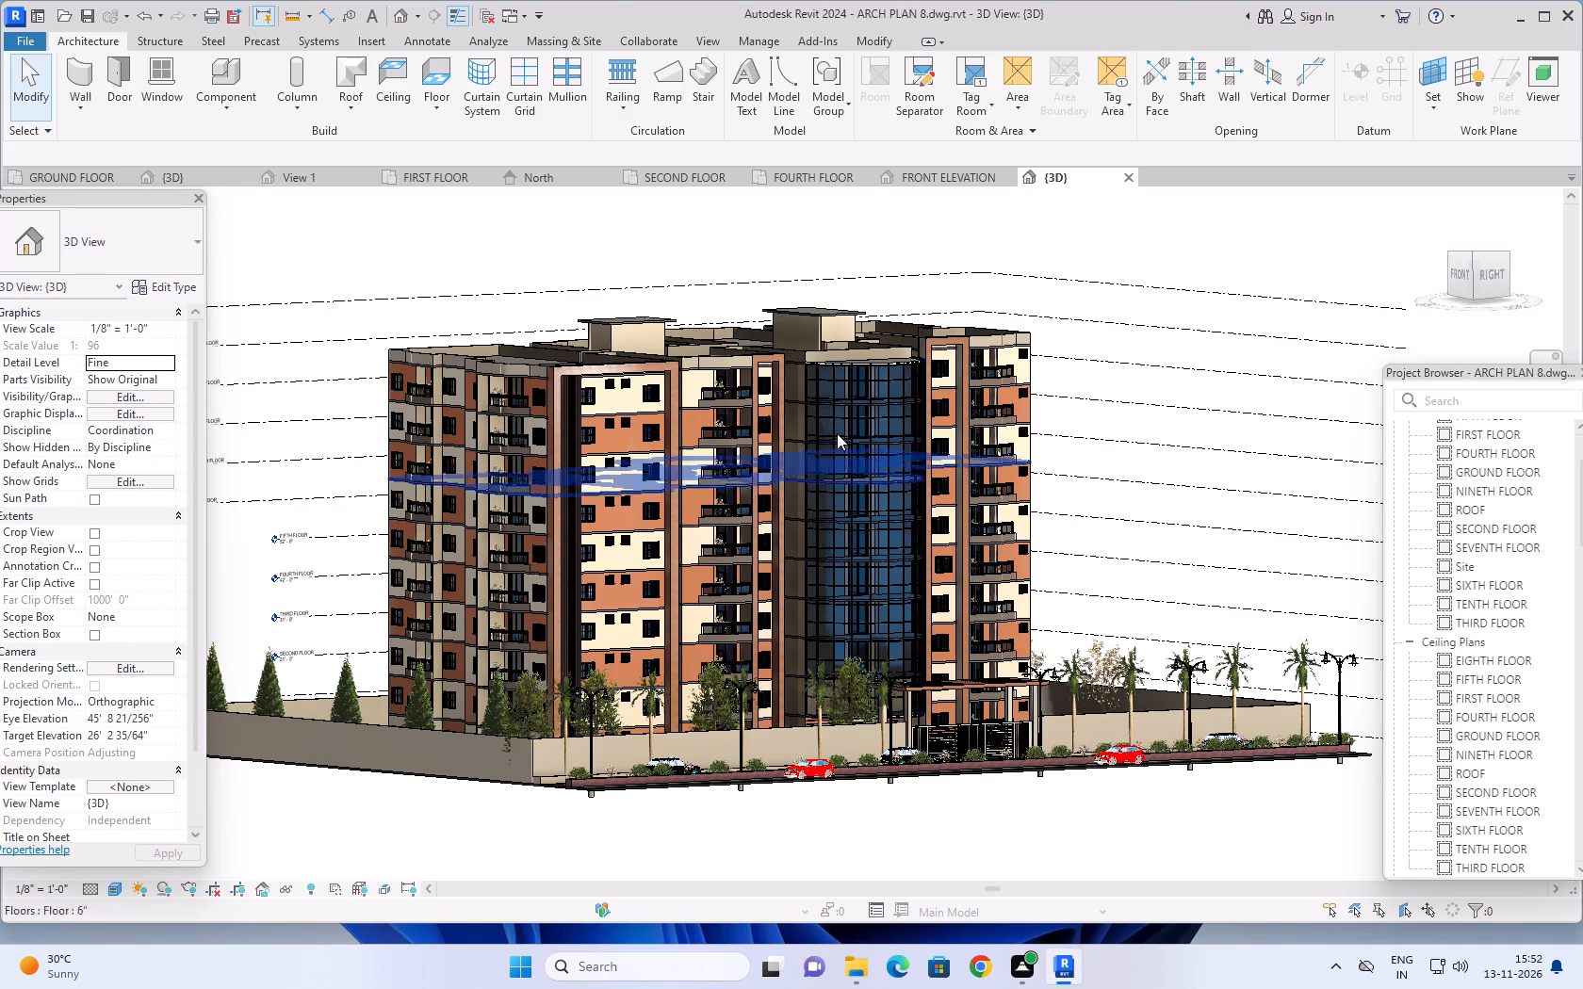
{"action": "left_click", "coordinate": [932, 171]}
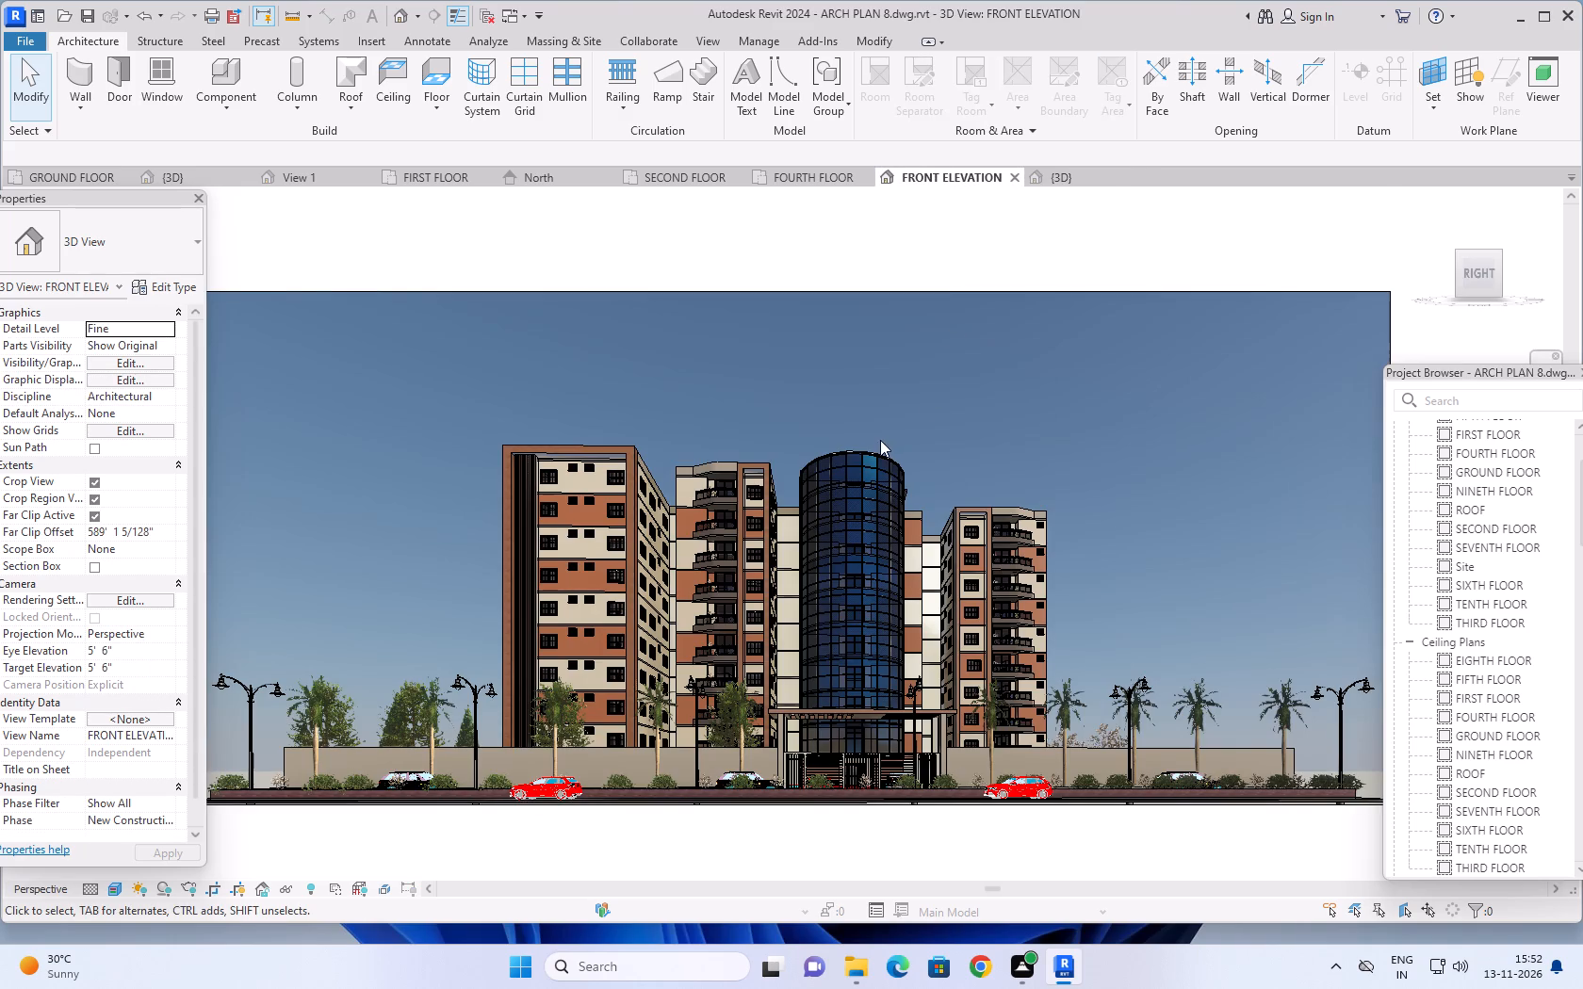
{"action": "middle_click_drag", "start_coordinate": [907, 422], "coordinate": [934, 416]}
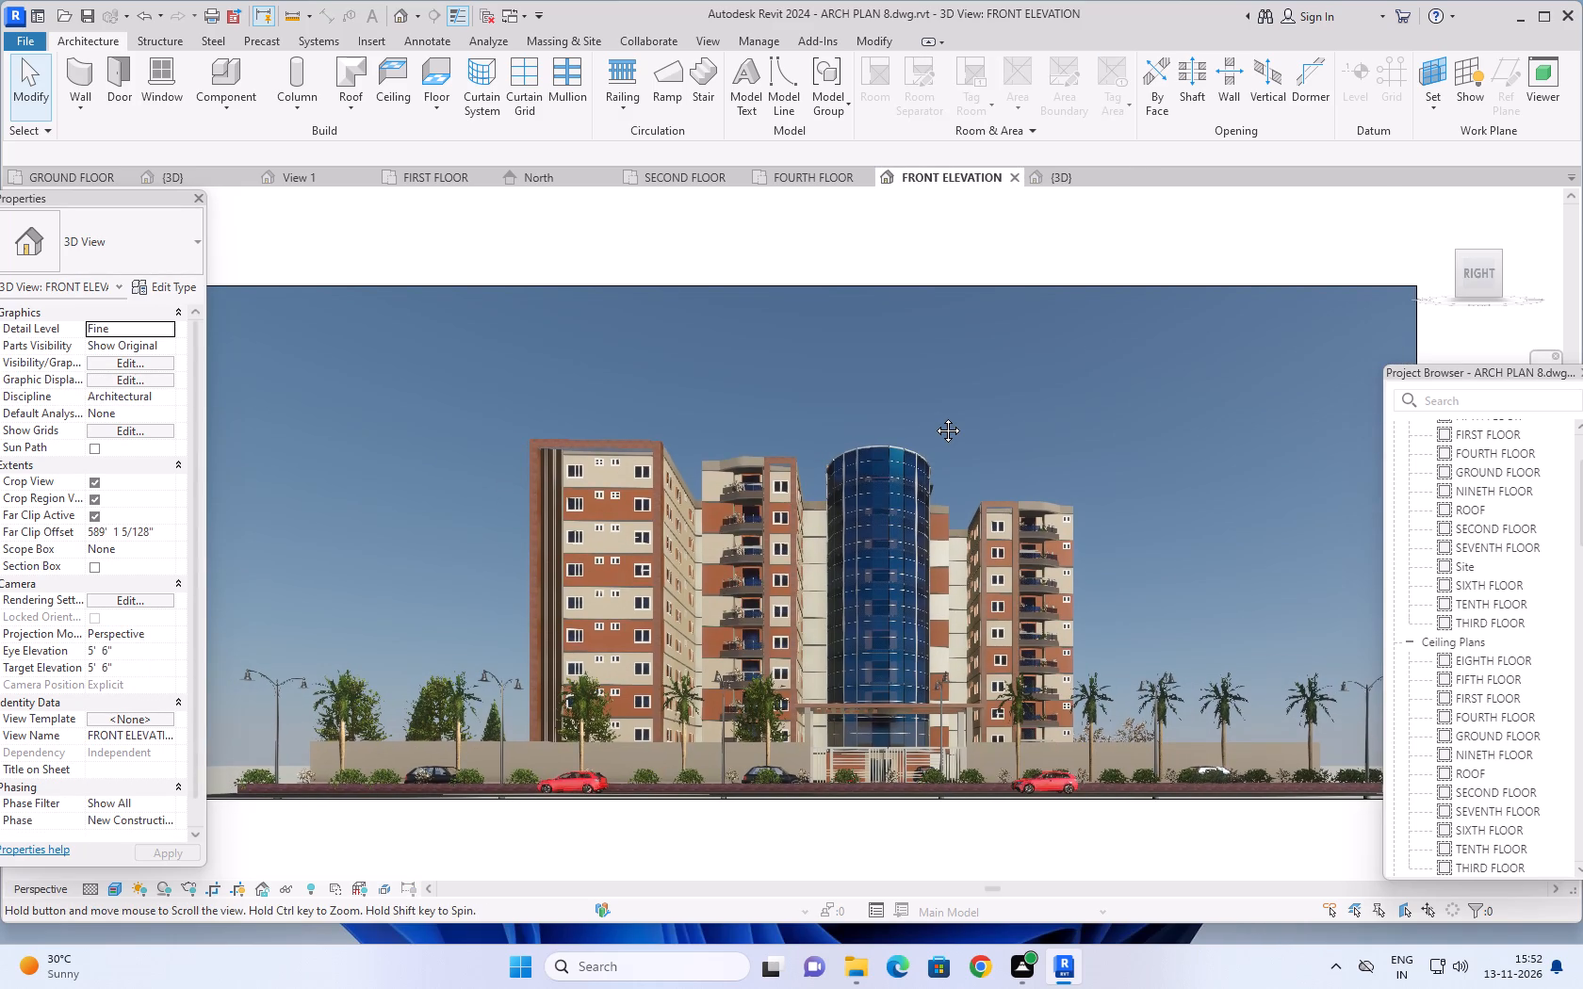
{"action": "middle_click_drag", "start_coordinate": [934, 416], "coordinate": [931, 416]}
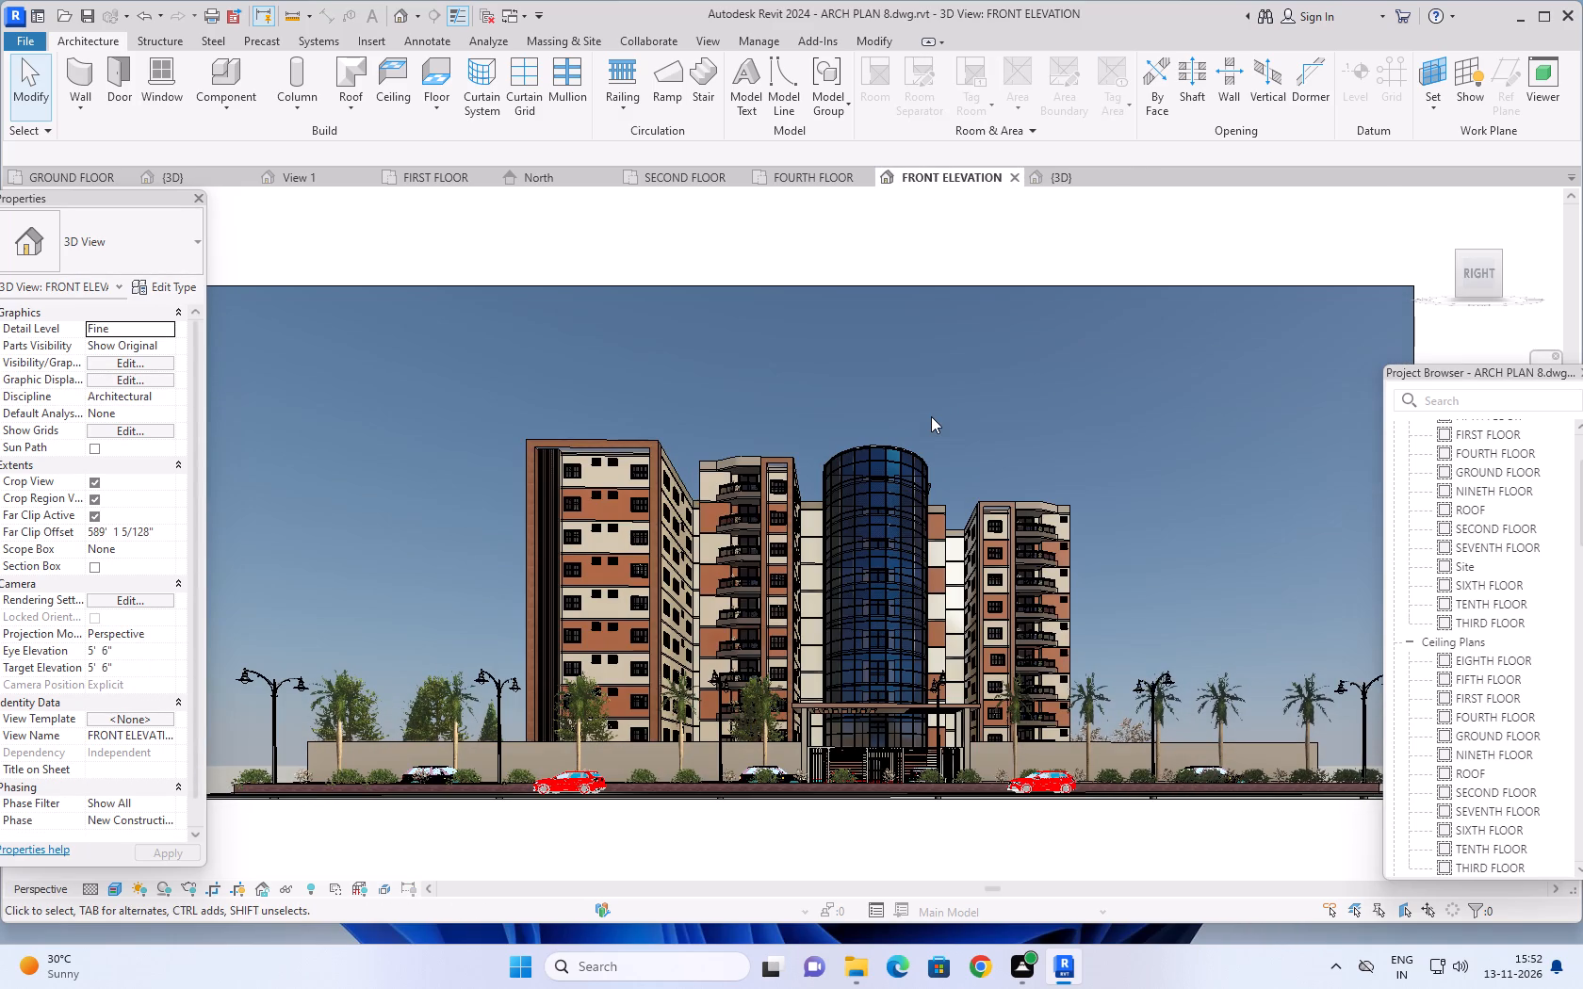
Open the rendering settings for FRONT ELEVATION and set Medium quality with a printer resolution of 300 DPI.
{"action": "key", "text": "r"}
{"action": "key", "text": "r"}
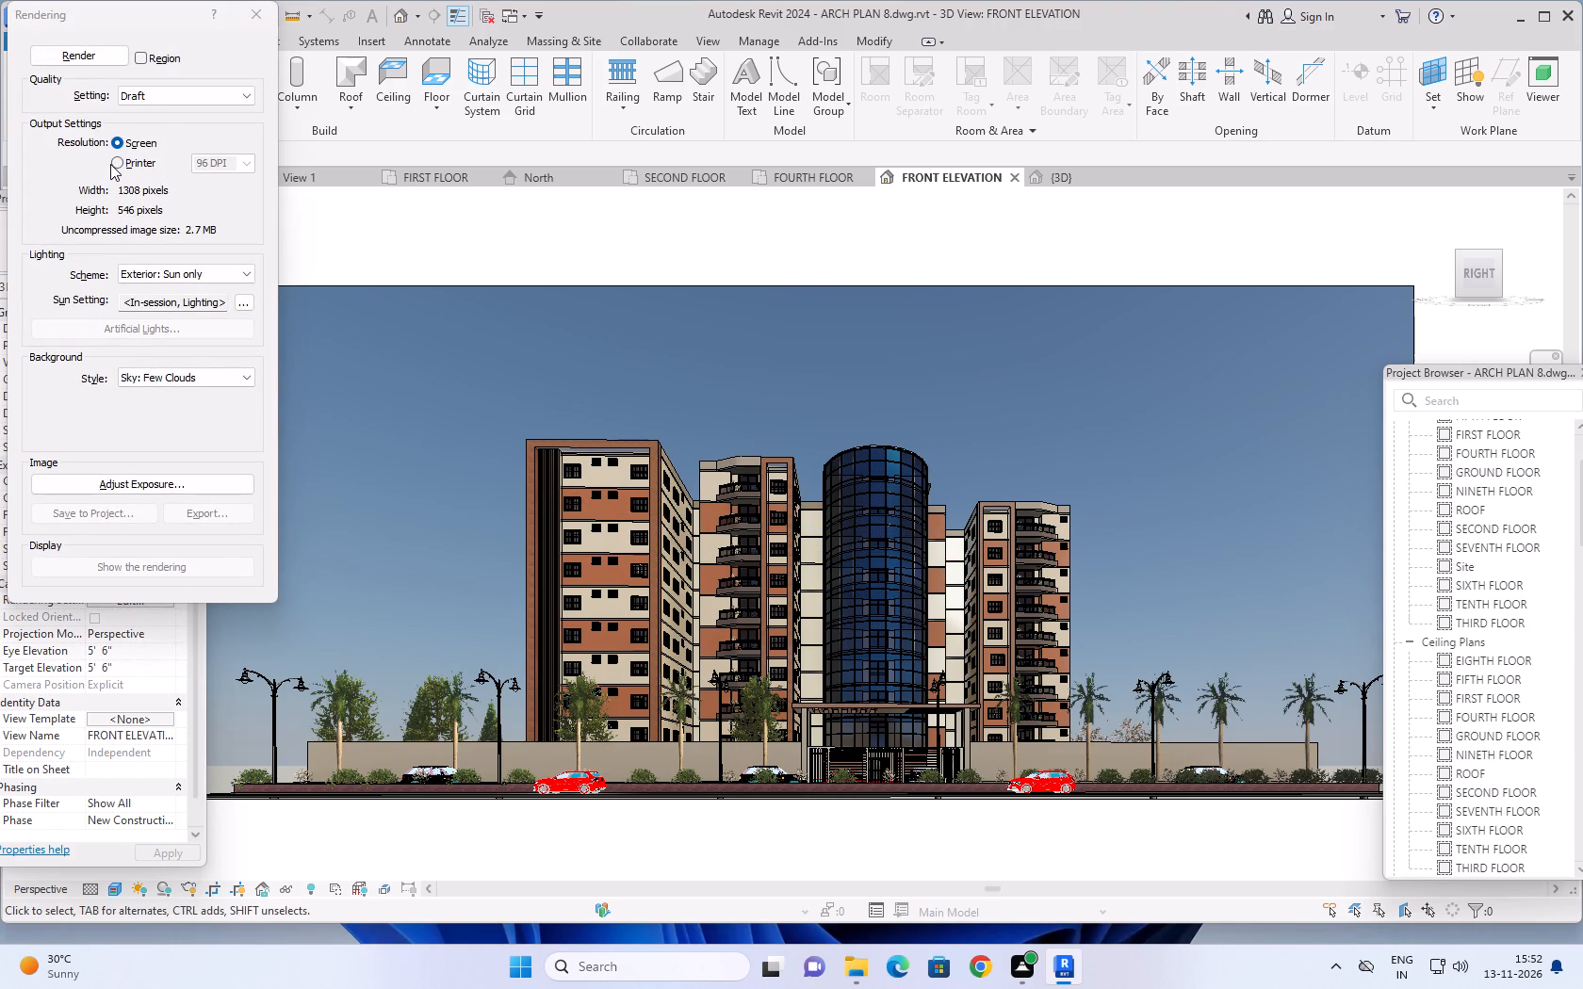
{"action": "left_click", "coordinate": [161, 96]}
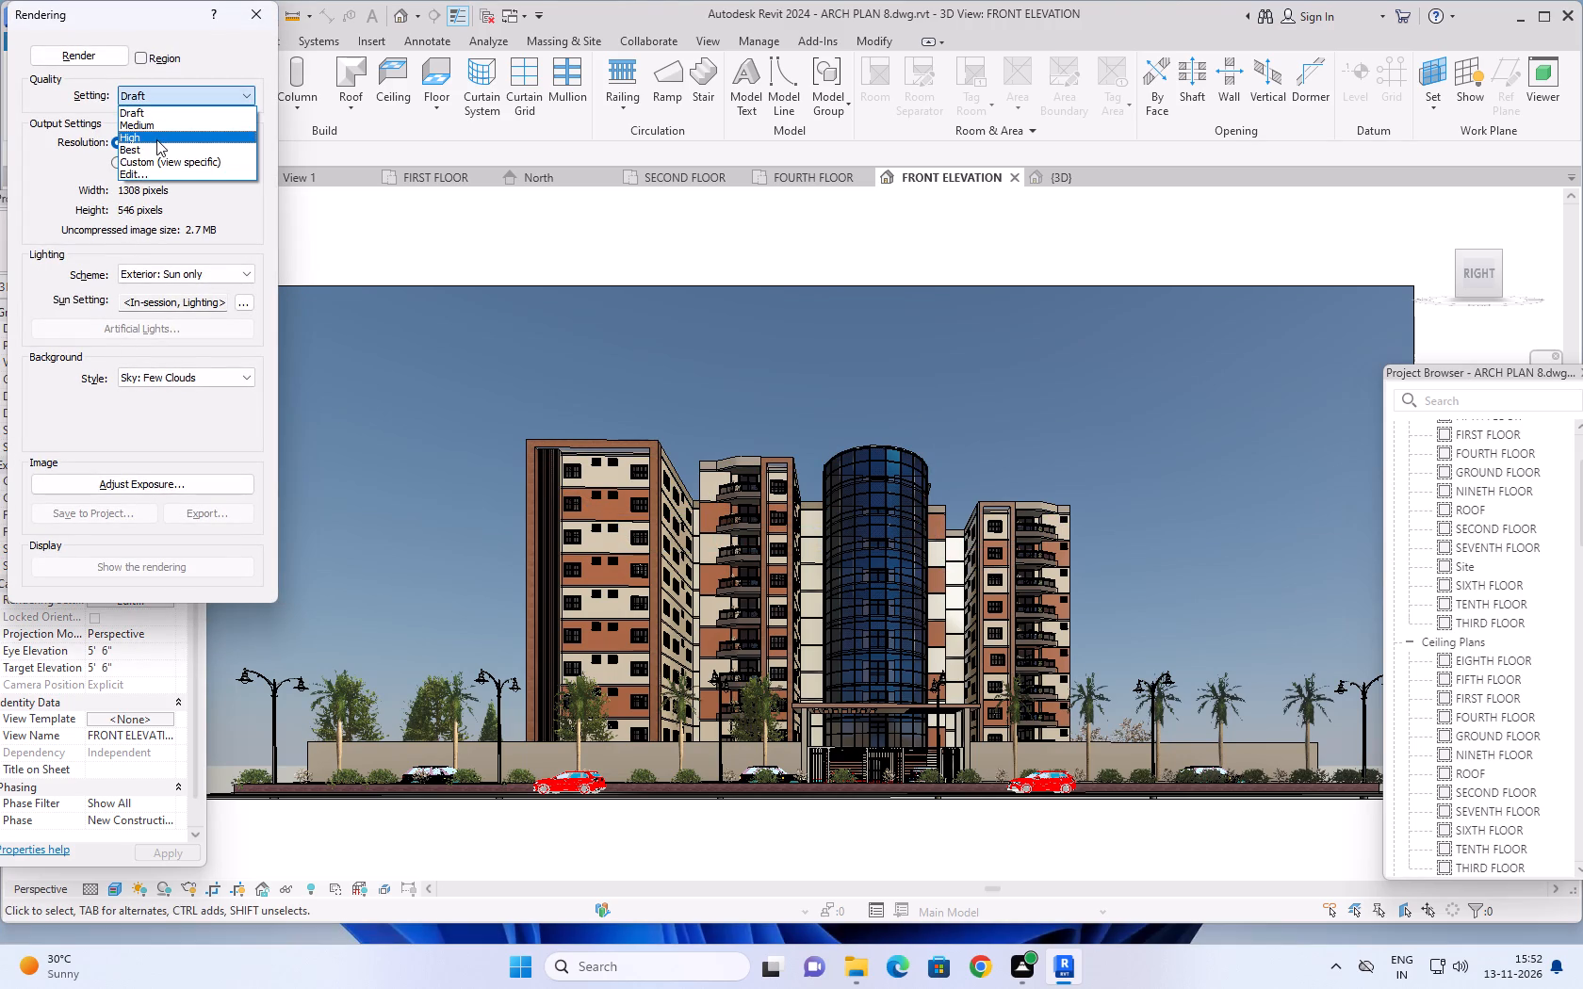
{"action": "left_click", "coordinate": [156, 129]}
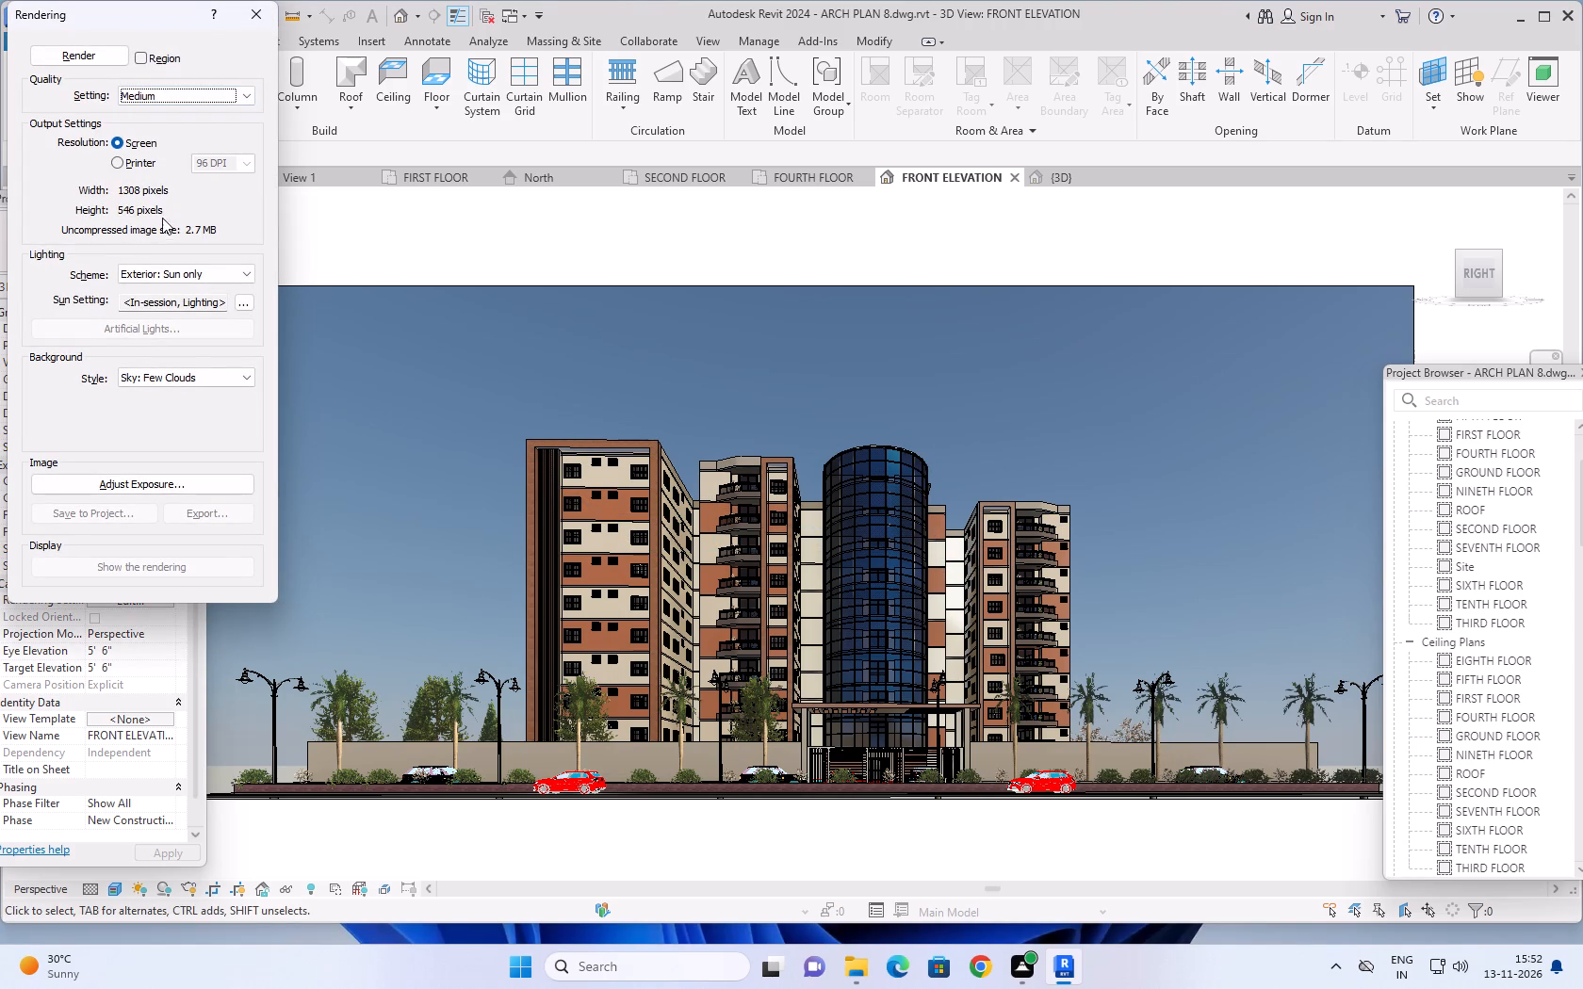
{"action": "left_click", "coordinate": [117, 160]}
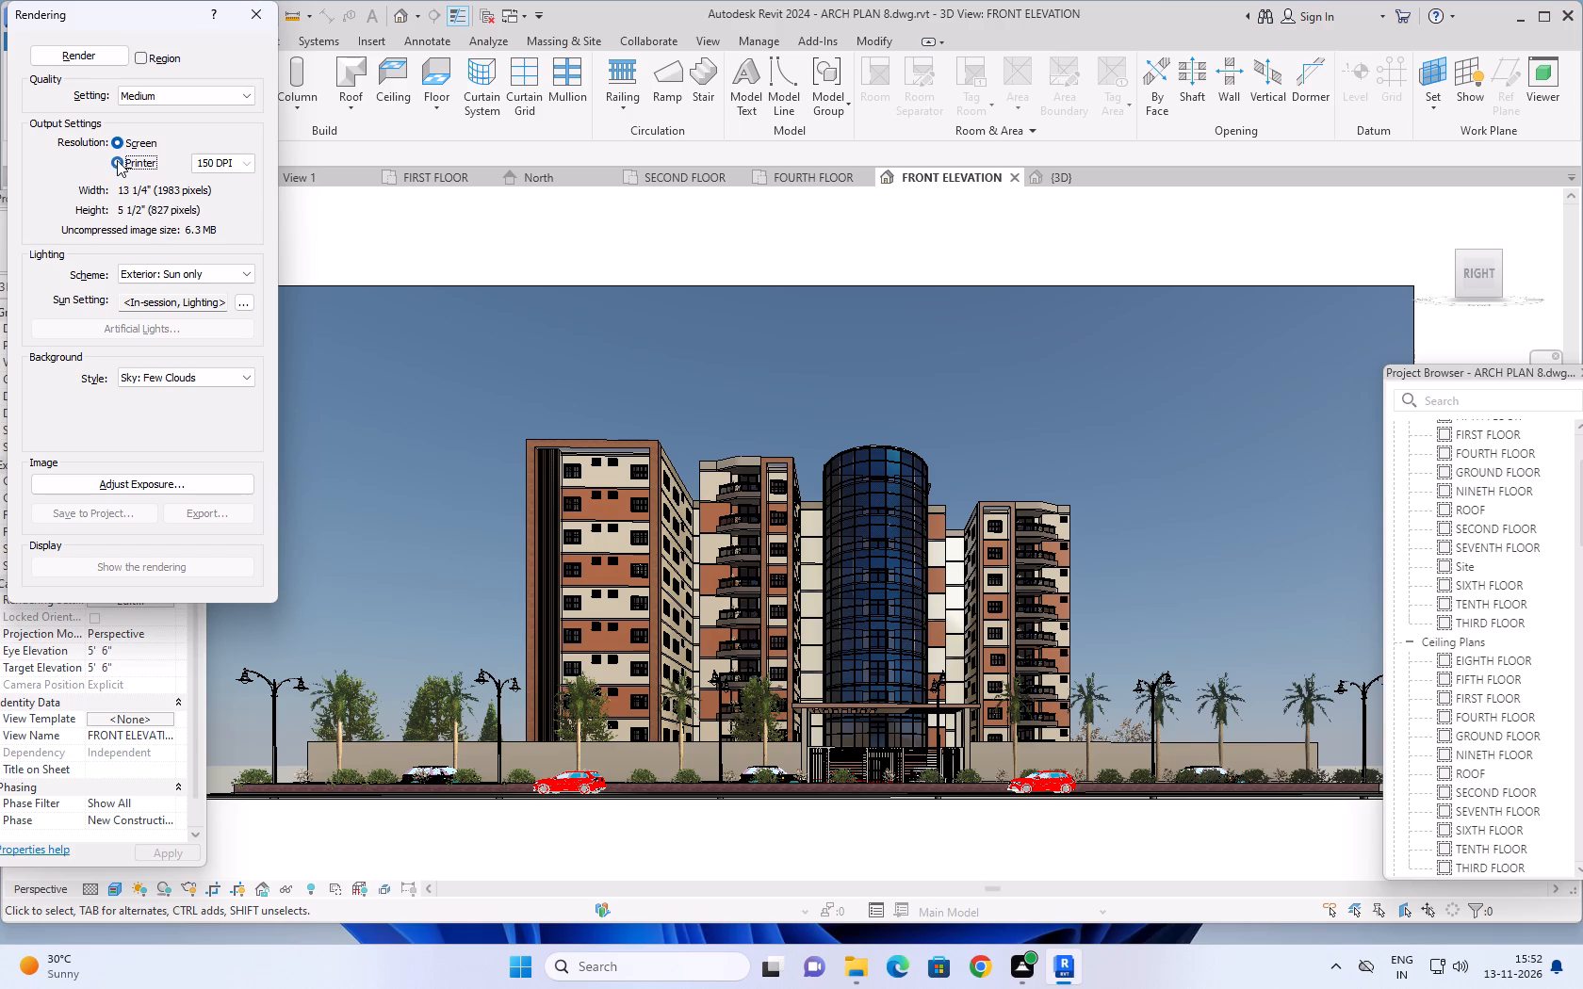
{"action": "left_click", "coordinate": [246, 162]}
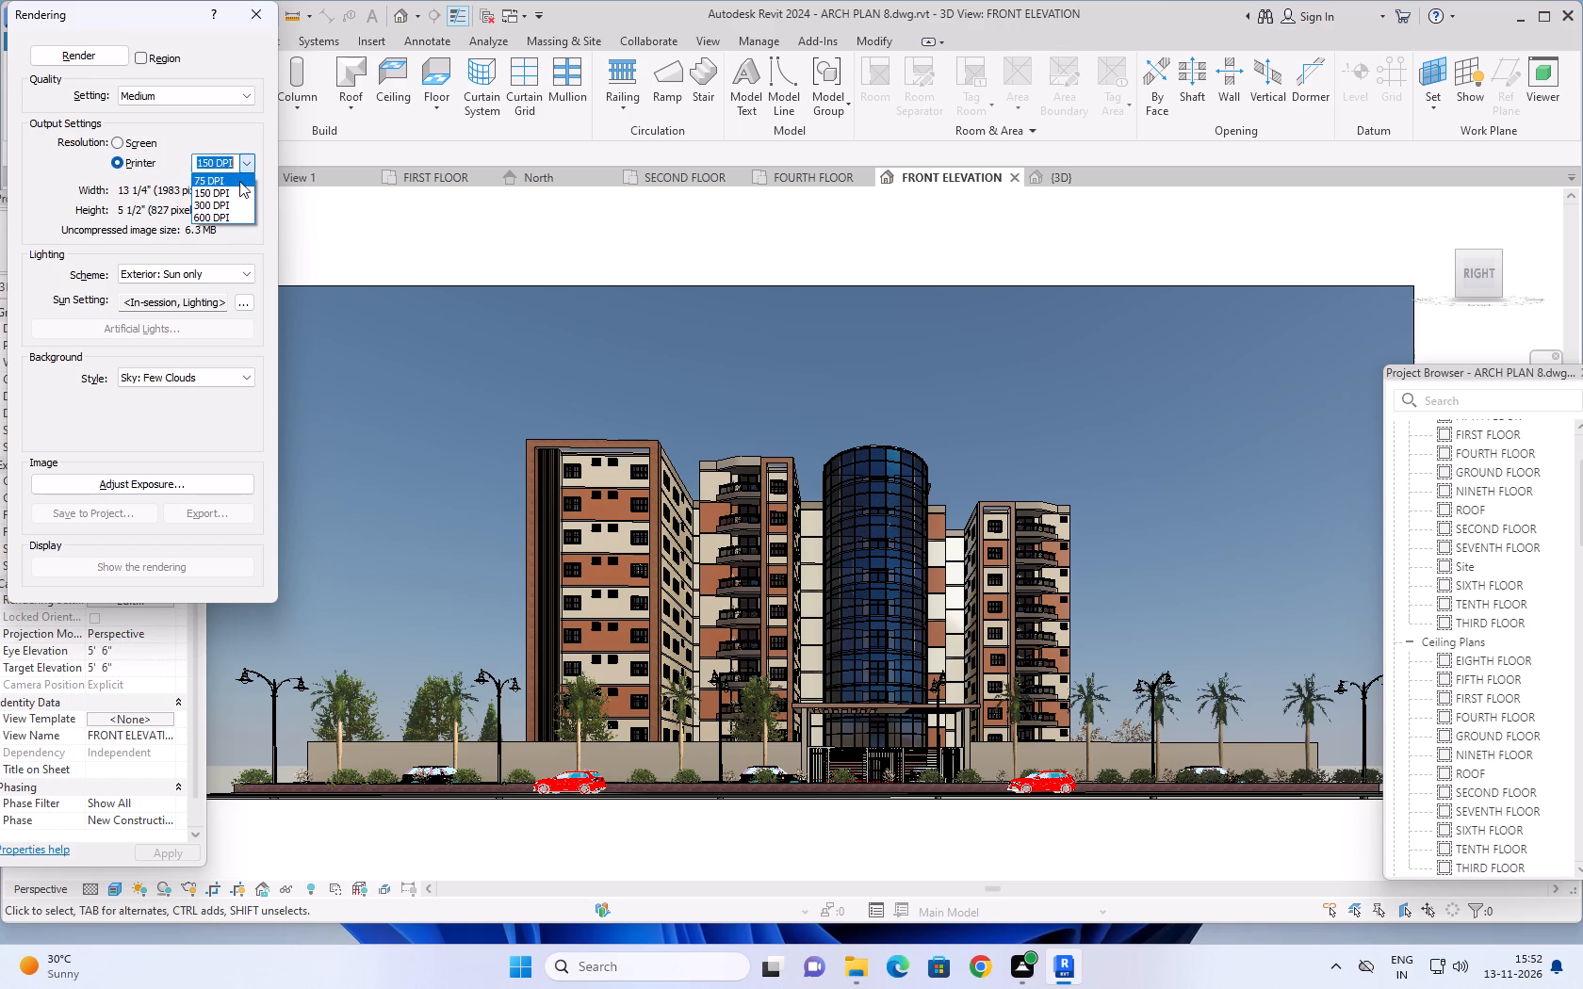
{"action": "left_click", "coordinate": [225, 206]}
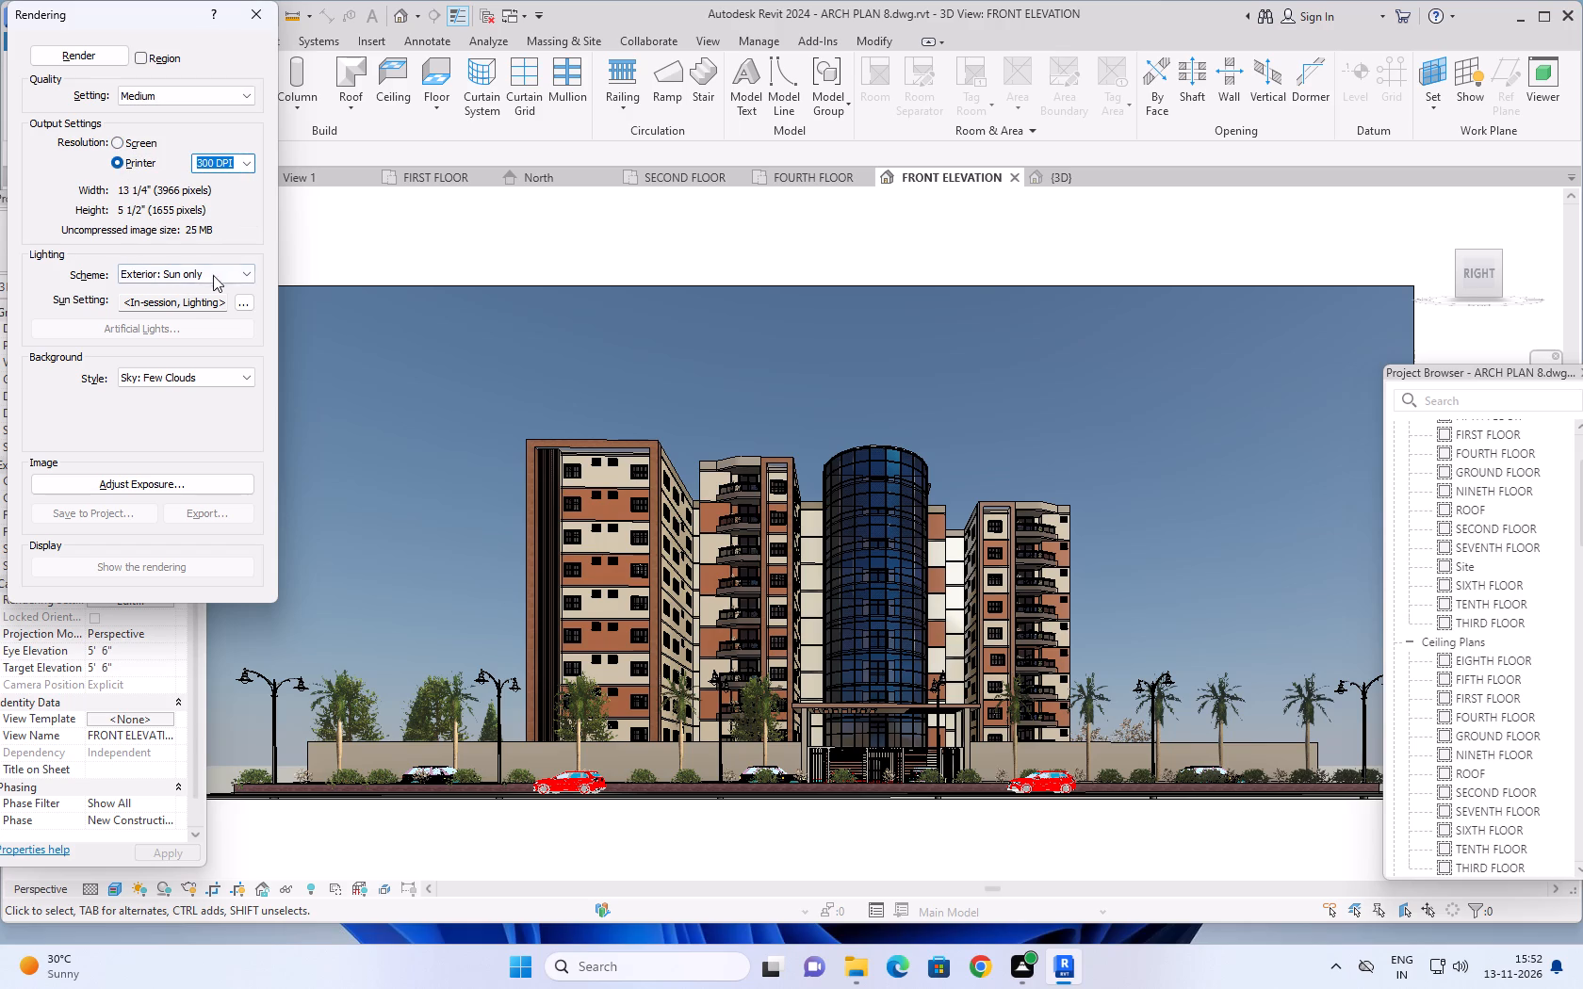
Set the rendering's lighting scheme to Exterior: Artificial only and the background style to Sky: No Clouds.
{"action": "left_click", "coordinate": [230, 271]}
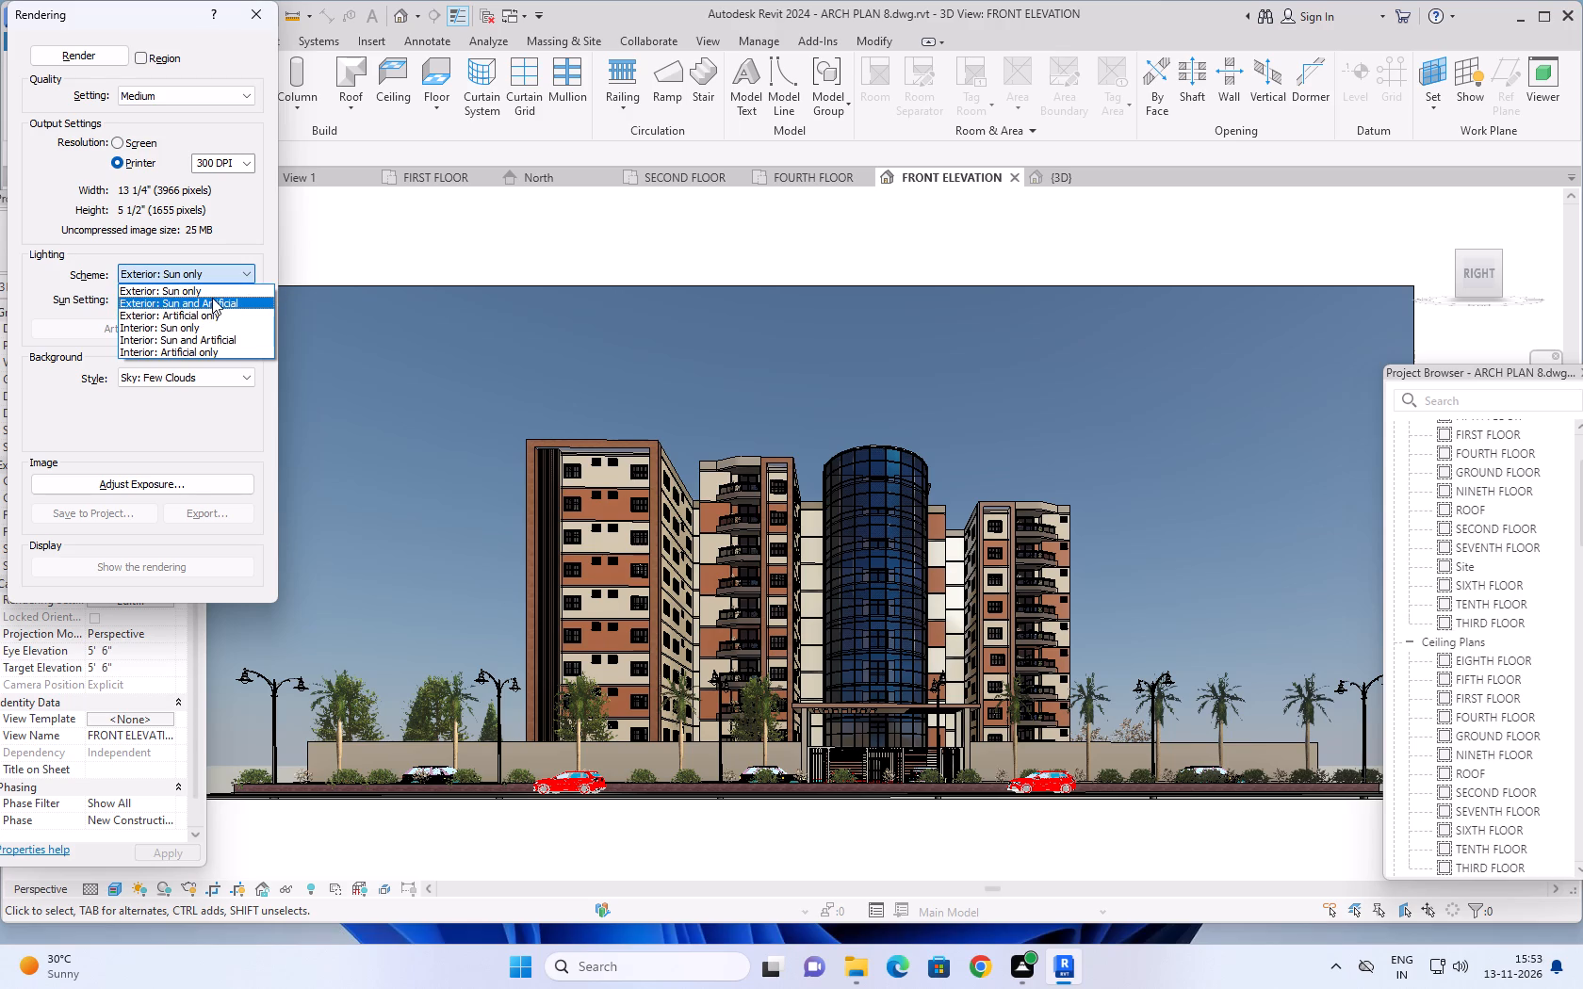
{"action": "left_click", "coordinate": [215, 298]}
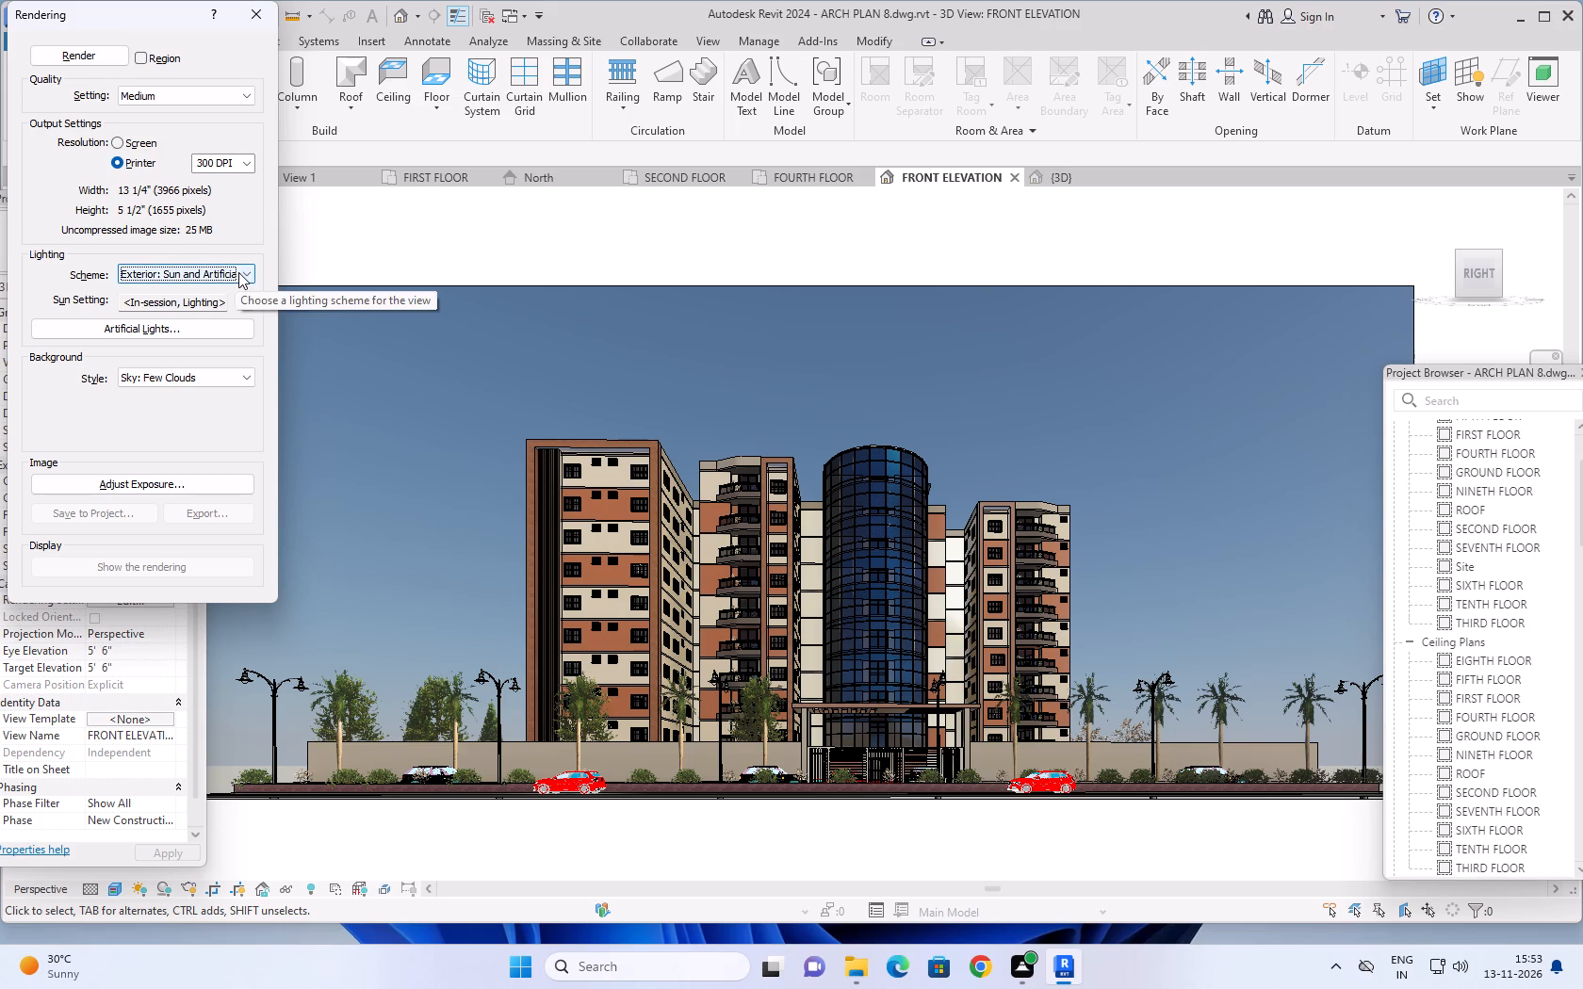
{"action": "left_click", "coordinate": [238, 272]}
{"action": "left_click", "coordinate": [214, 314]}
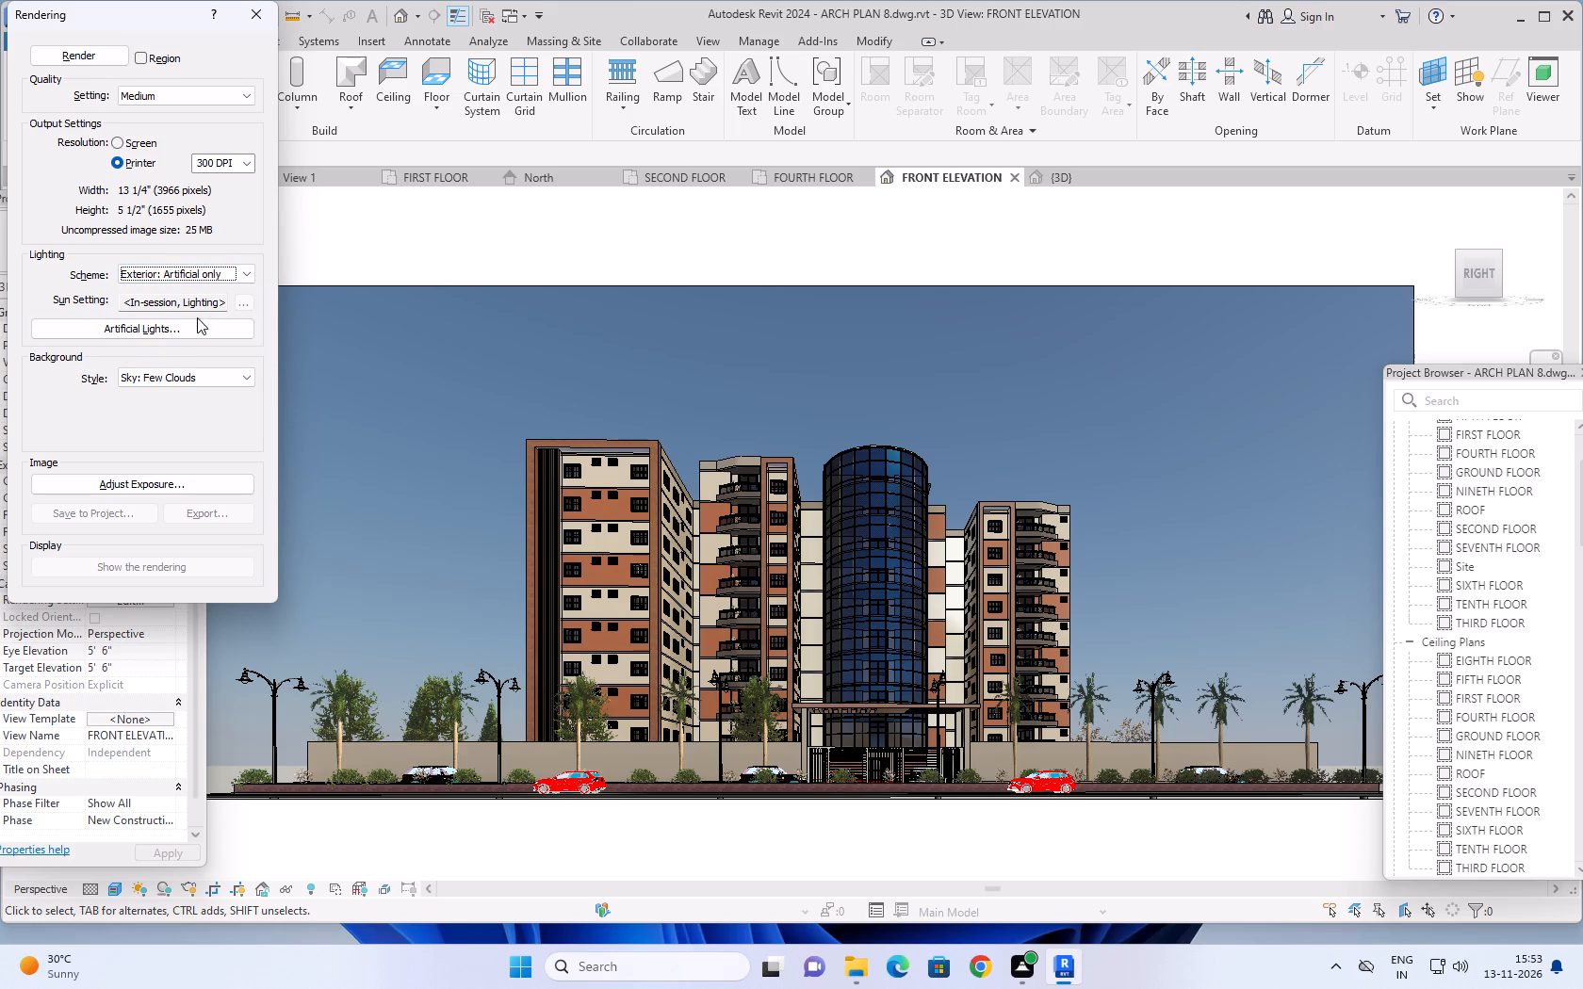
{"action": "left_click", "coordinate": [207, 377]}
{"action": "left_click", "coordinate": [197, 392]}
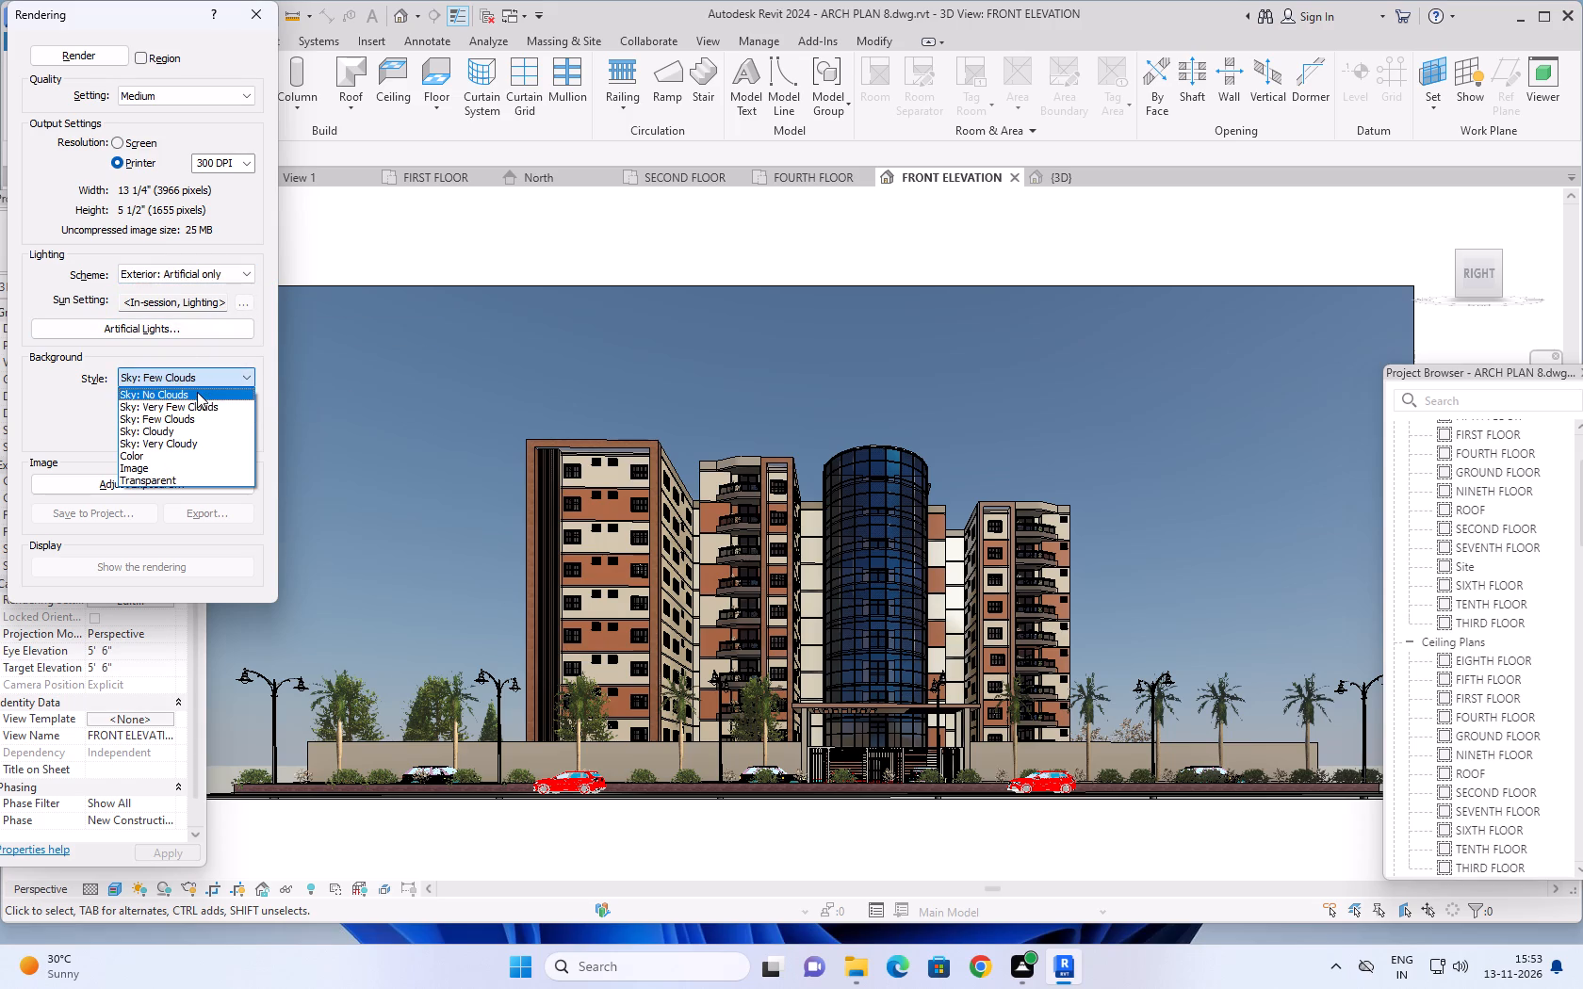
Start rendering the FRONT ELEVATION view with the configured settings.
{"action": "left_click", "coordinate": [88, 50]}
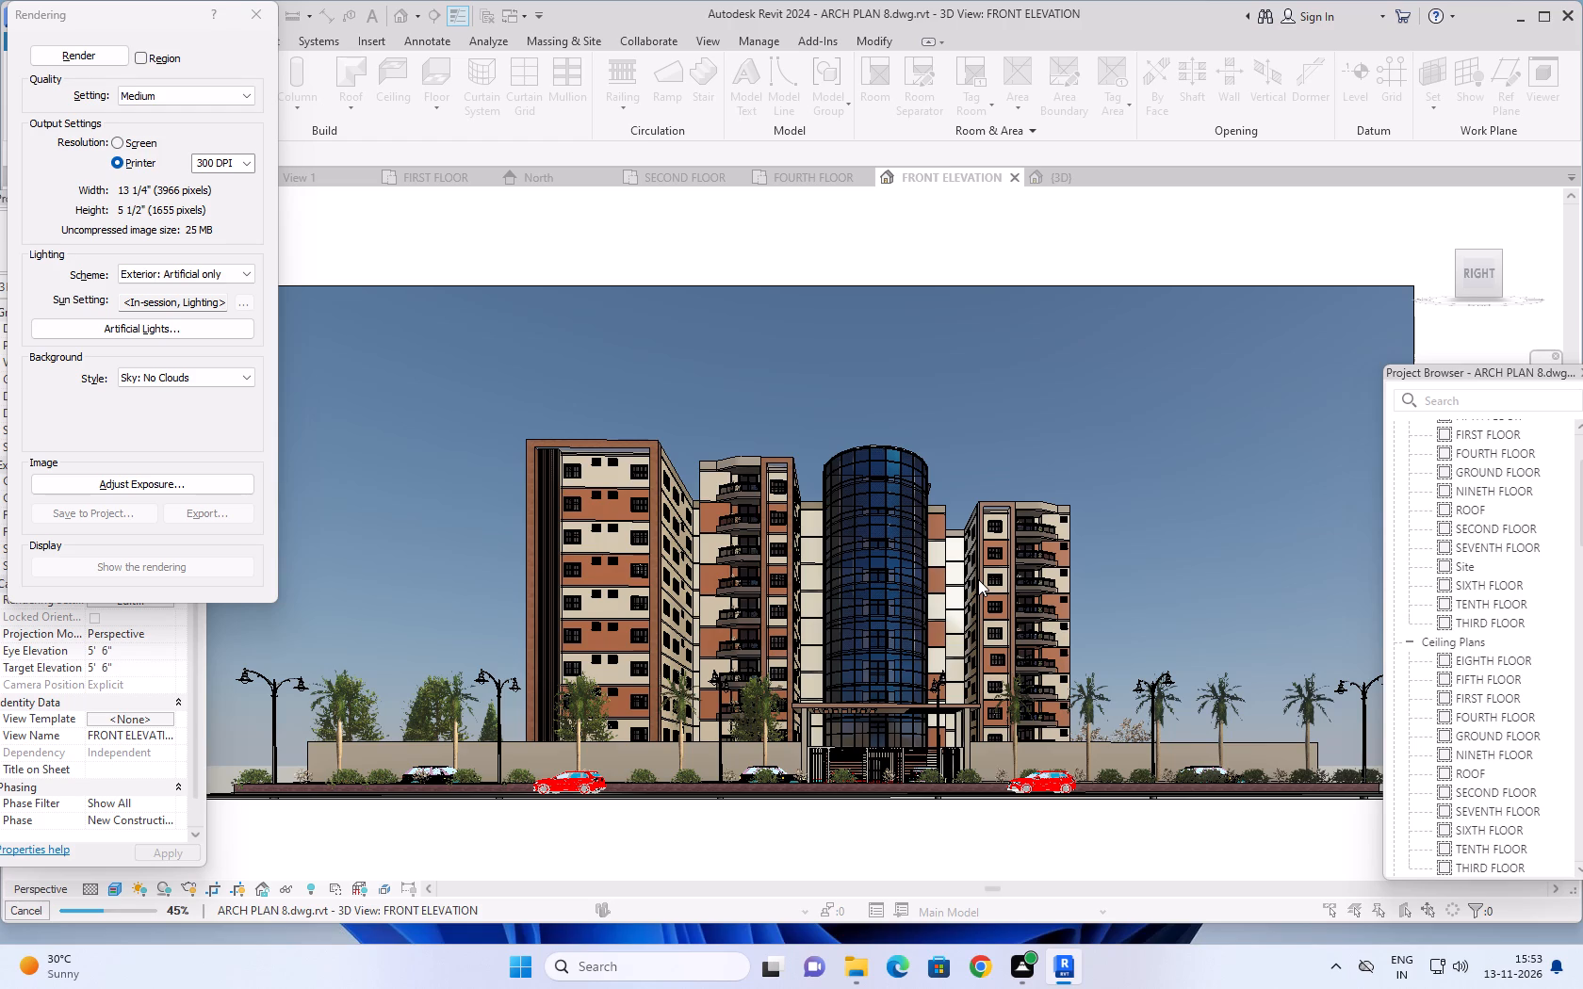
{"action": "scroll", "coordinate": [978, 579], "scroll_direction": "up", "scroll_amount": 1}
{"action": "scroll", "coordinate": [978, 579], "scroll_direction": "down", "scroll_amount": 1}
{"action": "left_click", "coordinate": [79, 55]}
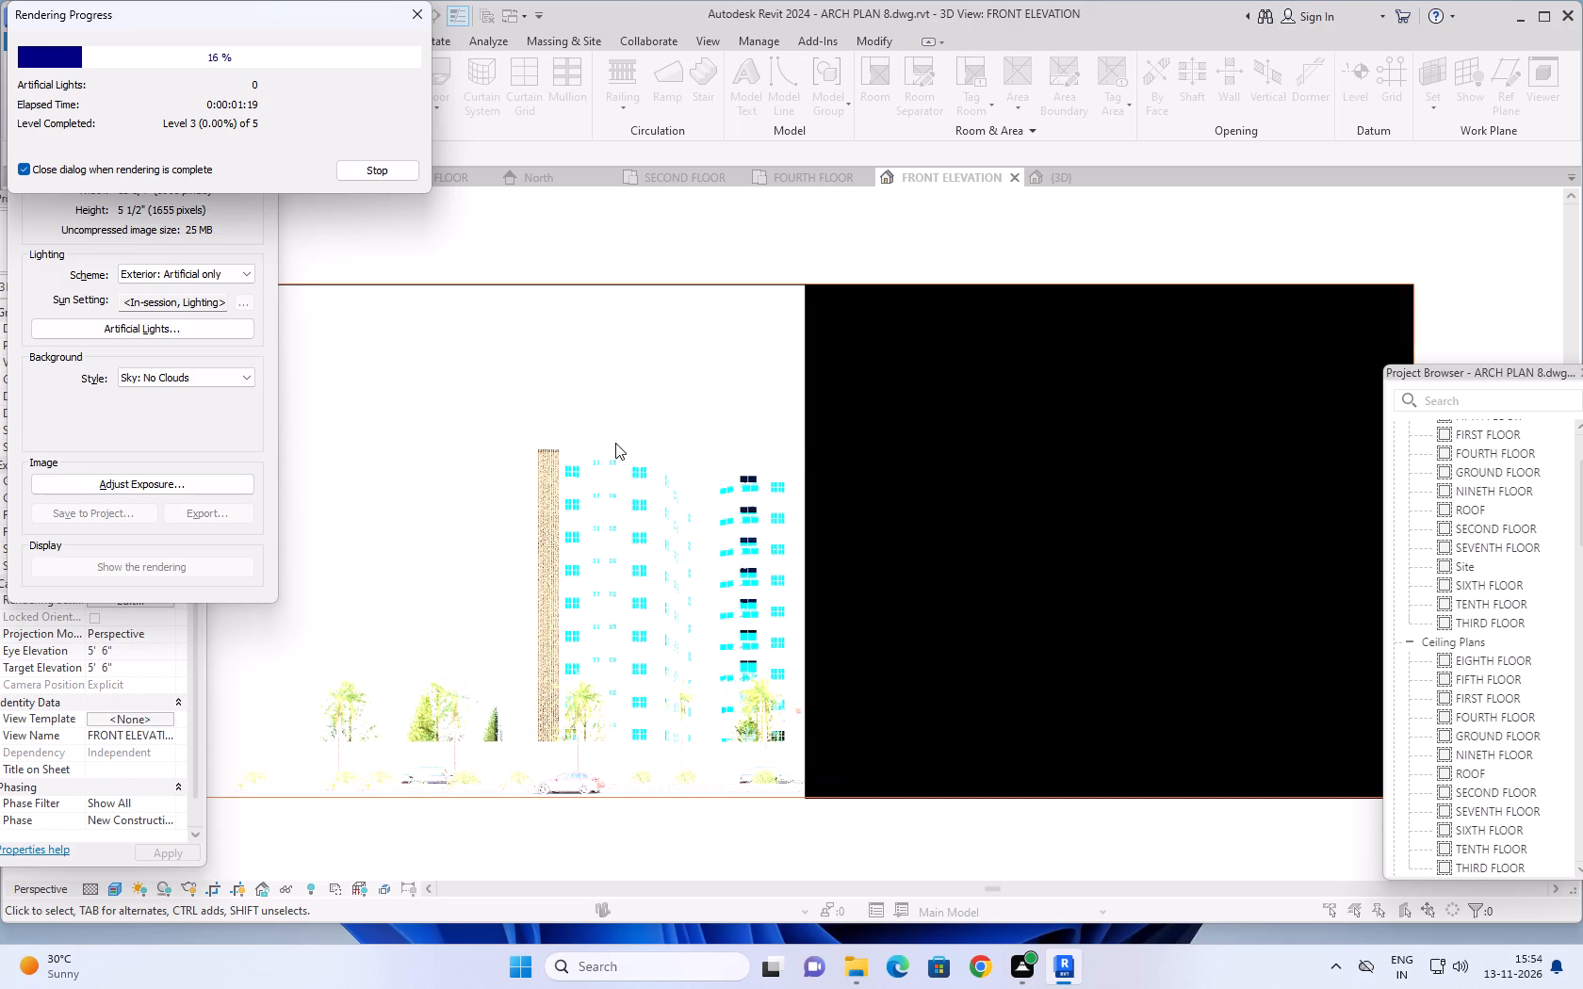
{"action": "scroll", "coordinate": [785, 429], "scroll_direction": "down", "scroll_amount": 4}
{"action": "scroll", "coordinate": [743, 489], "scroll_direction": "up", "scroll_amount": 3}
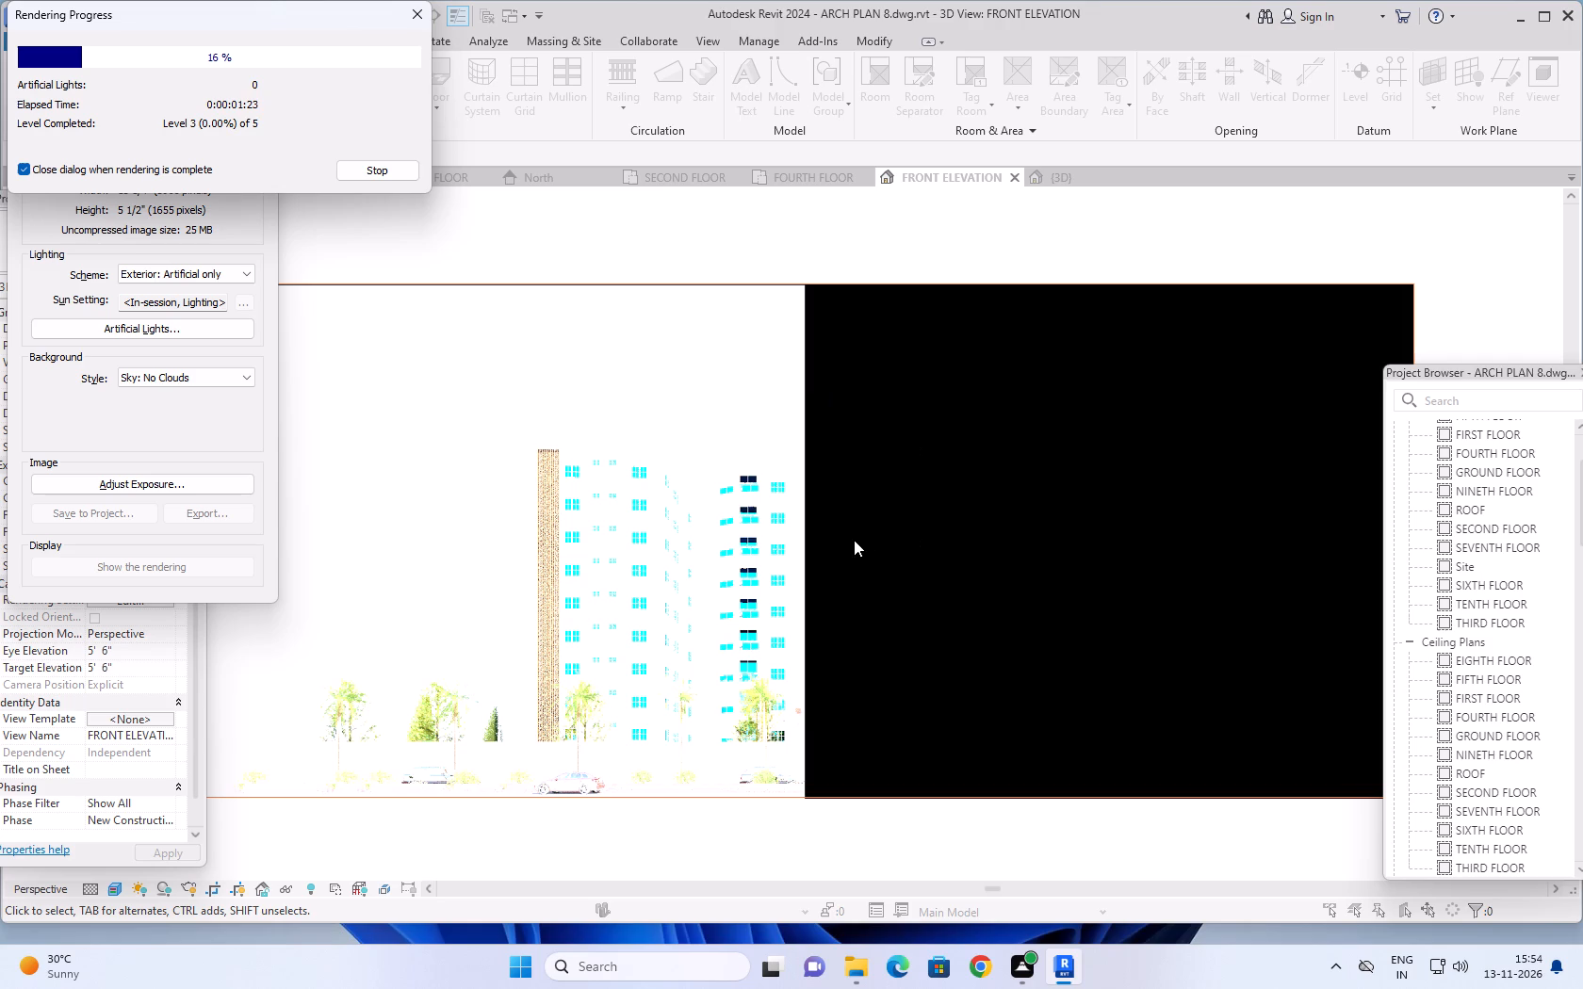
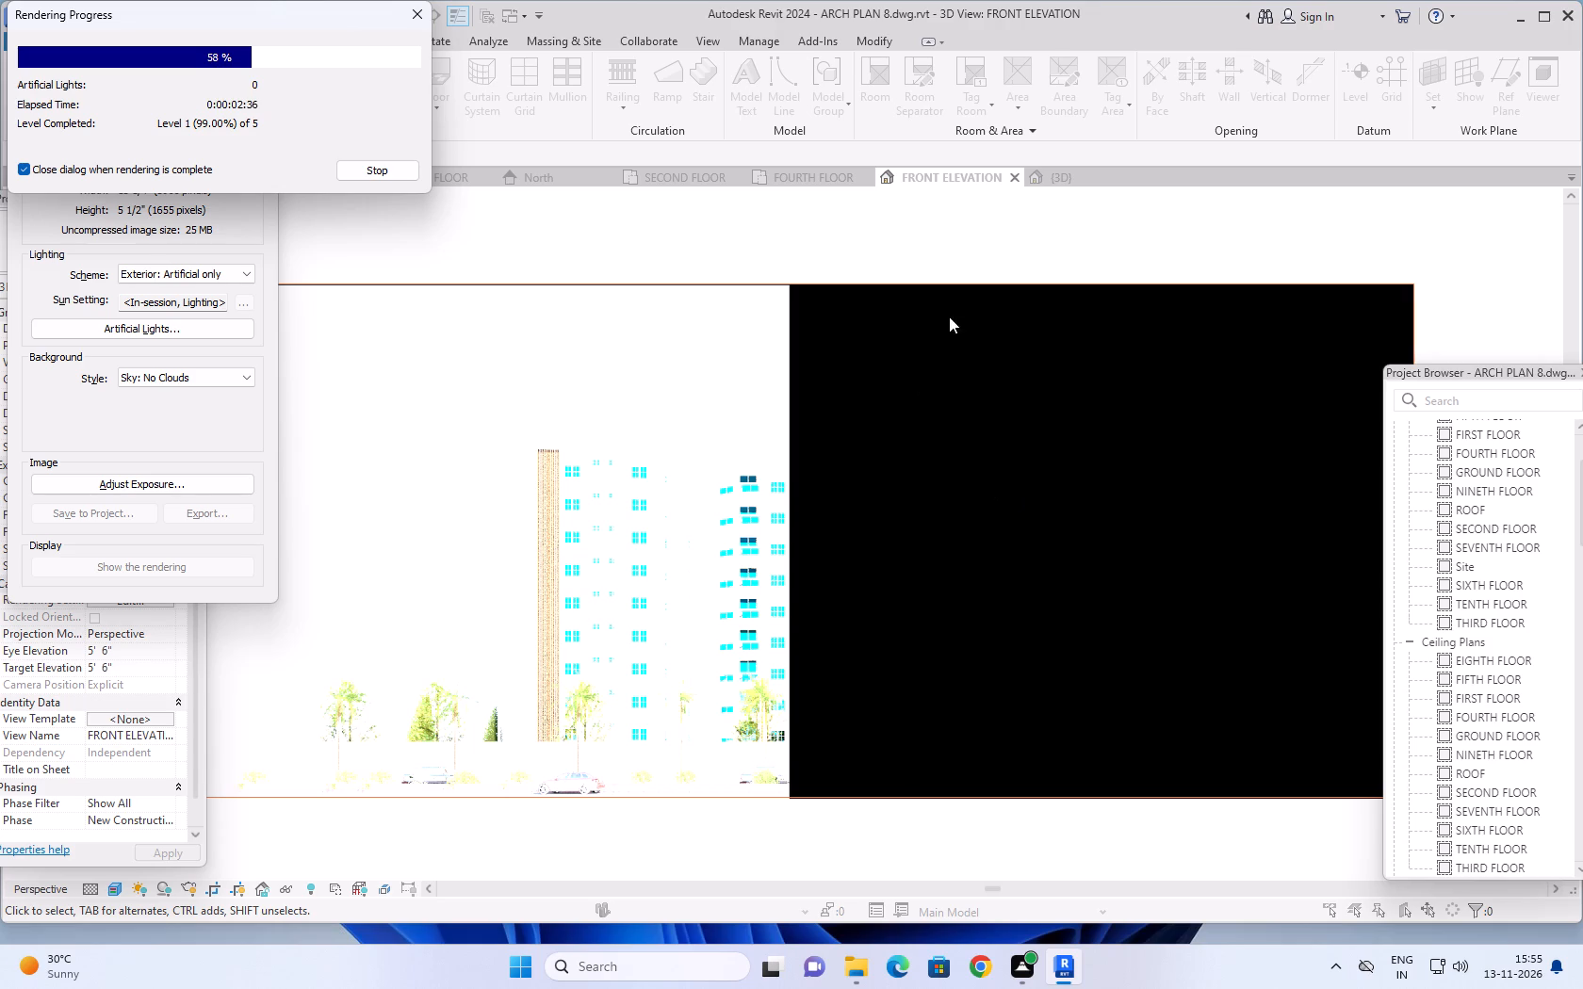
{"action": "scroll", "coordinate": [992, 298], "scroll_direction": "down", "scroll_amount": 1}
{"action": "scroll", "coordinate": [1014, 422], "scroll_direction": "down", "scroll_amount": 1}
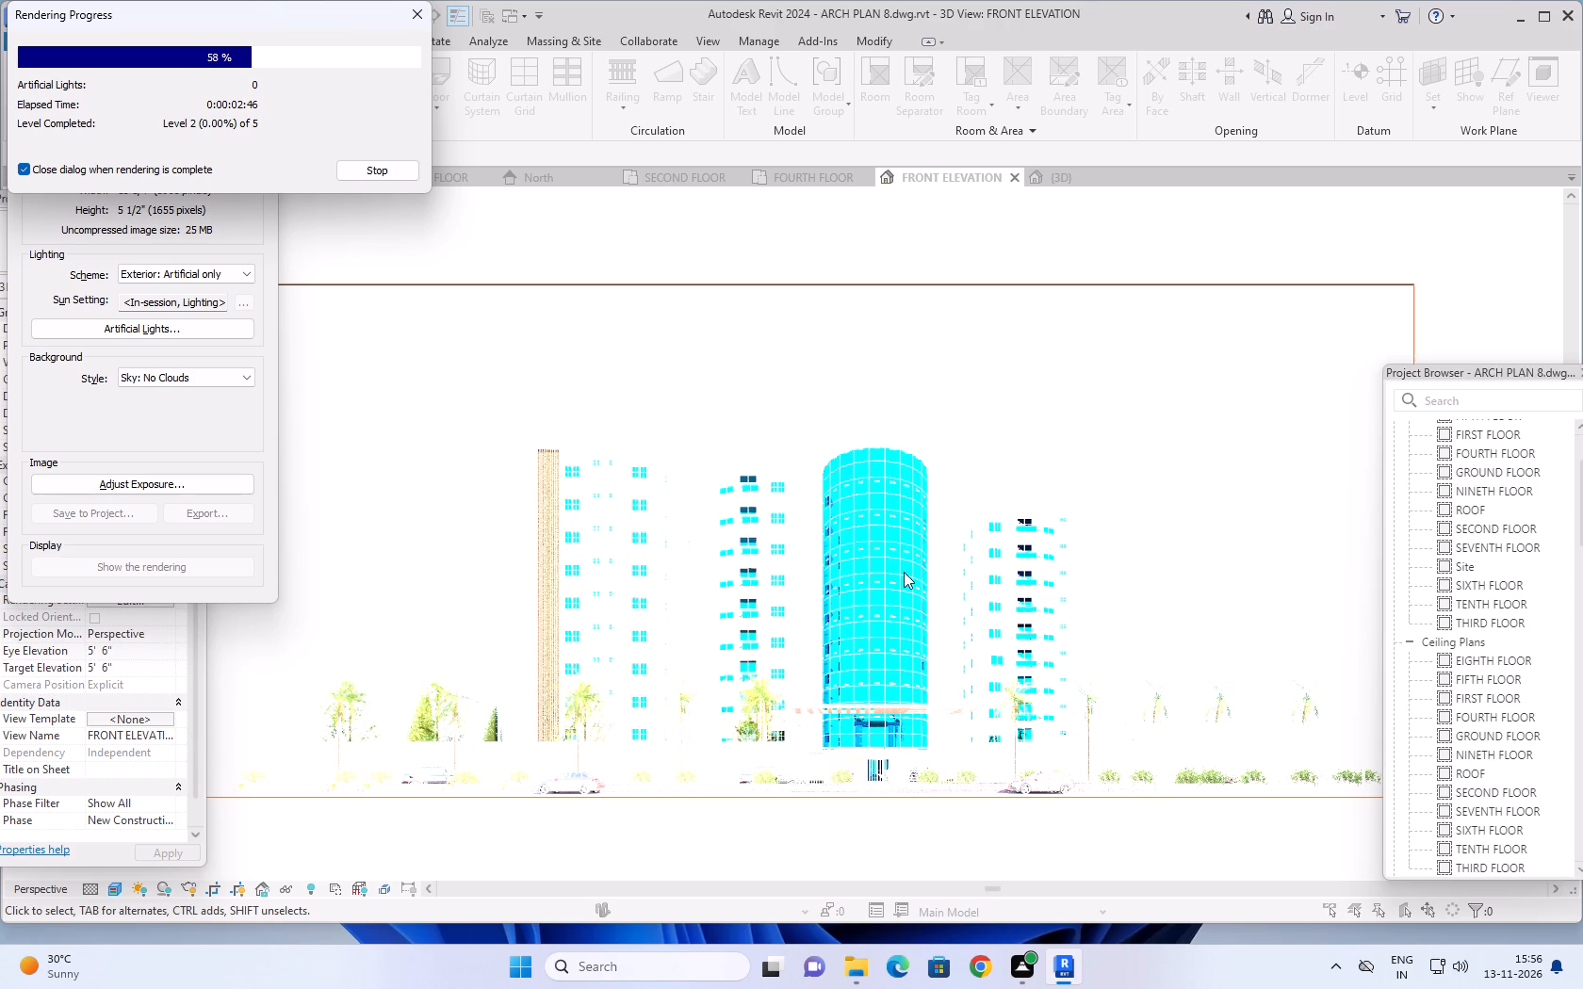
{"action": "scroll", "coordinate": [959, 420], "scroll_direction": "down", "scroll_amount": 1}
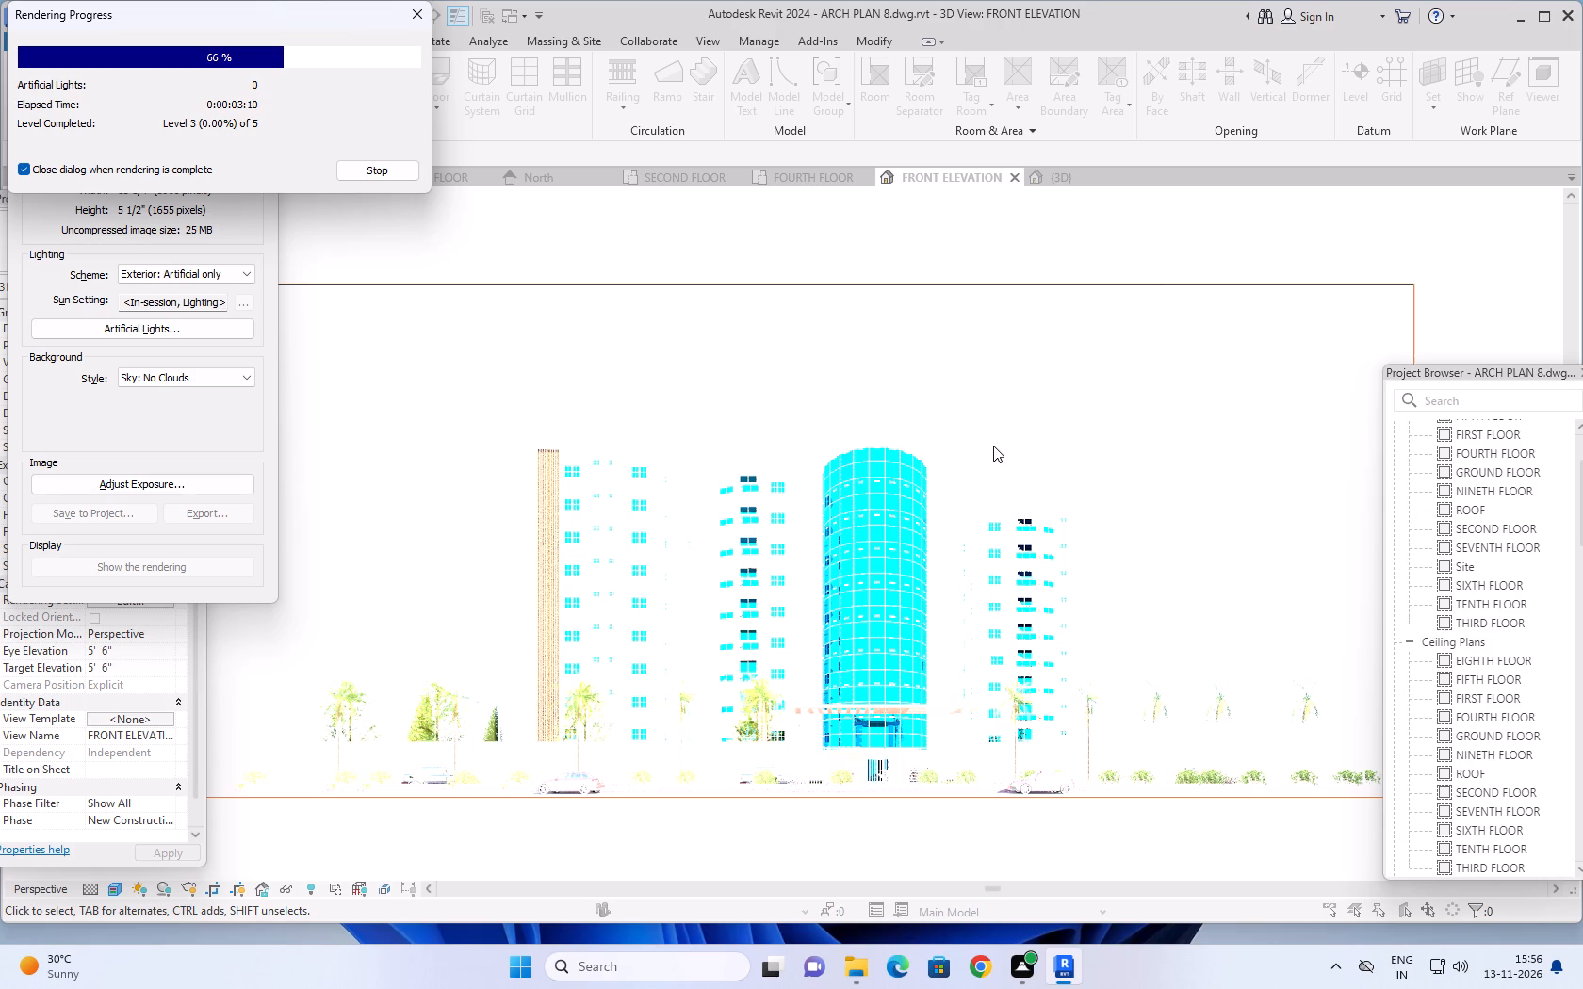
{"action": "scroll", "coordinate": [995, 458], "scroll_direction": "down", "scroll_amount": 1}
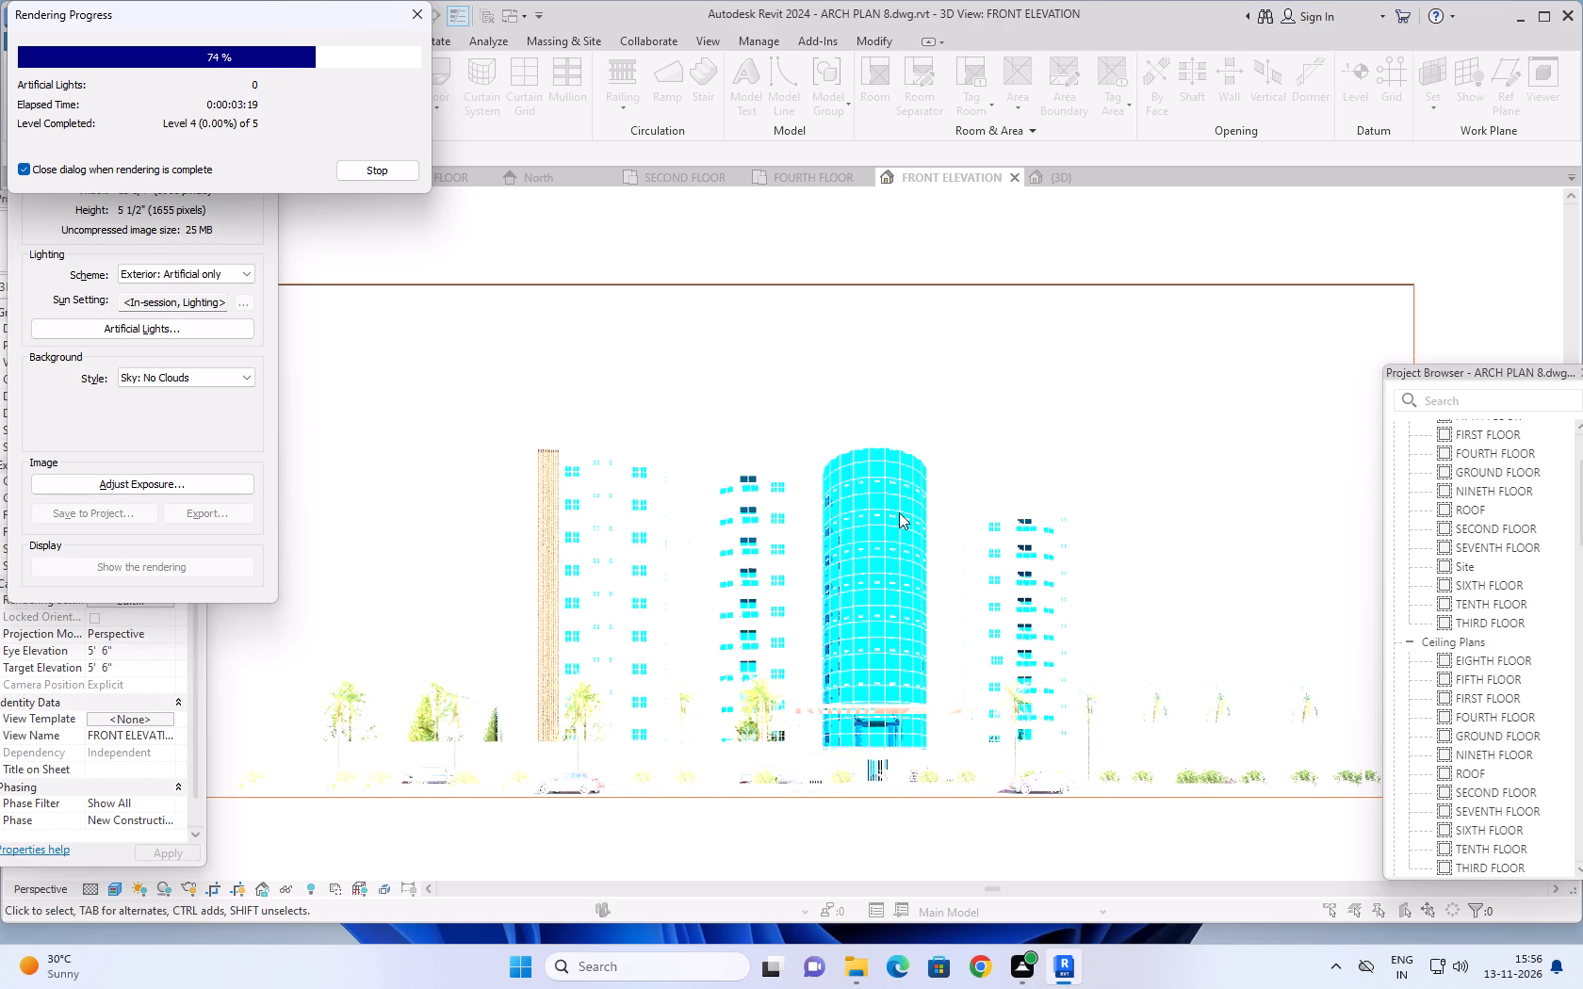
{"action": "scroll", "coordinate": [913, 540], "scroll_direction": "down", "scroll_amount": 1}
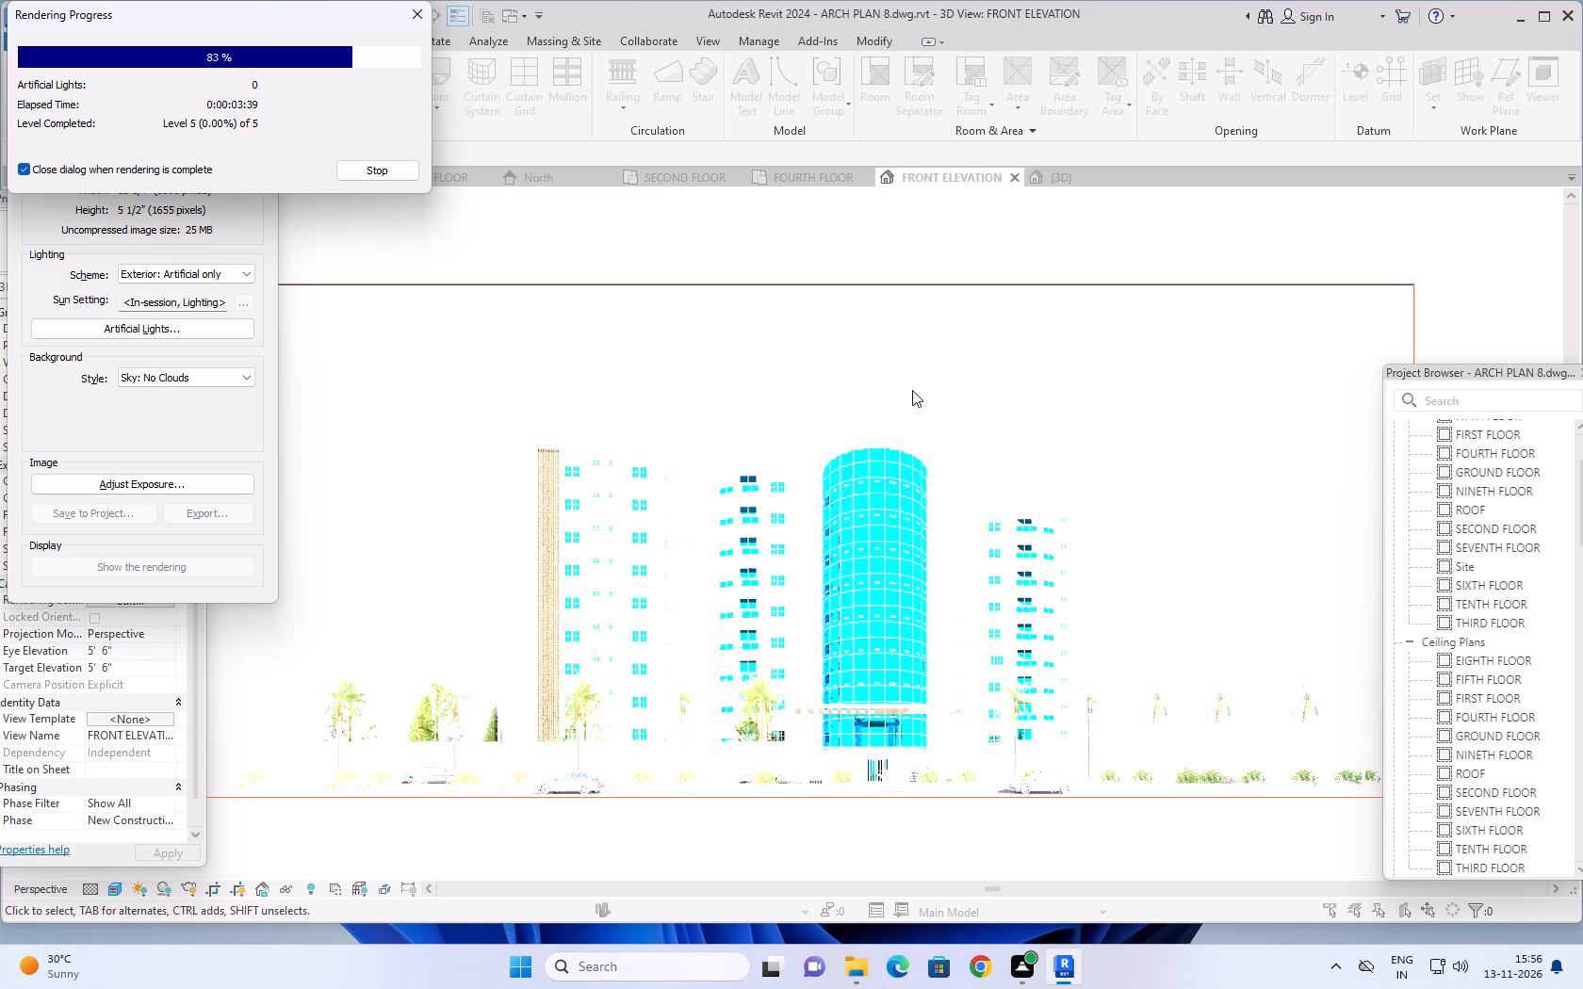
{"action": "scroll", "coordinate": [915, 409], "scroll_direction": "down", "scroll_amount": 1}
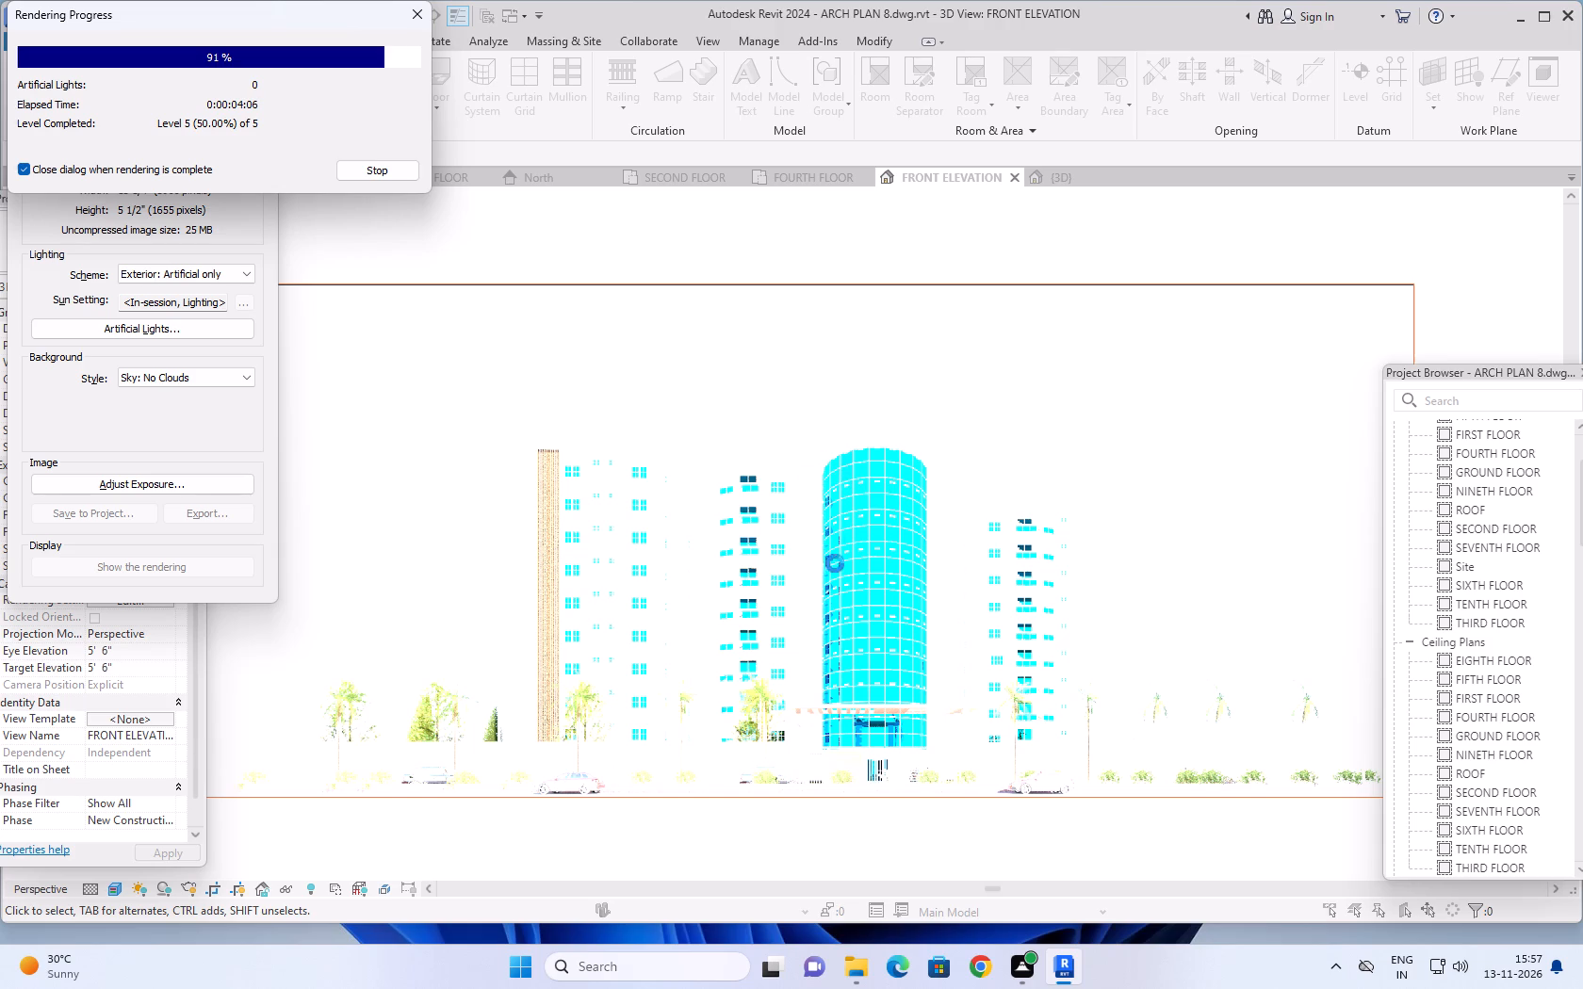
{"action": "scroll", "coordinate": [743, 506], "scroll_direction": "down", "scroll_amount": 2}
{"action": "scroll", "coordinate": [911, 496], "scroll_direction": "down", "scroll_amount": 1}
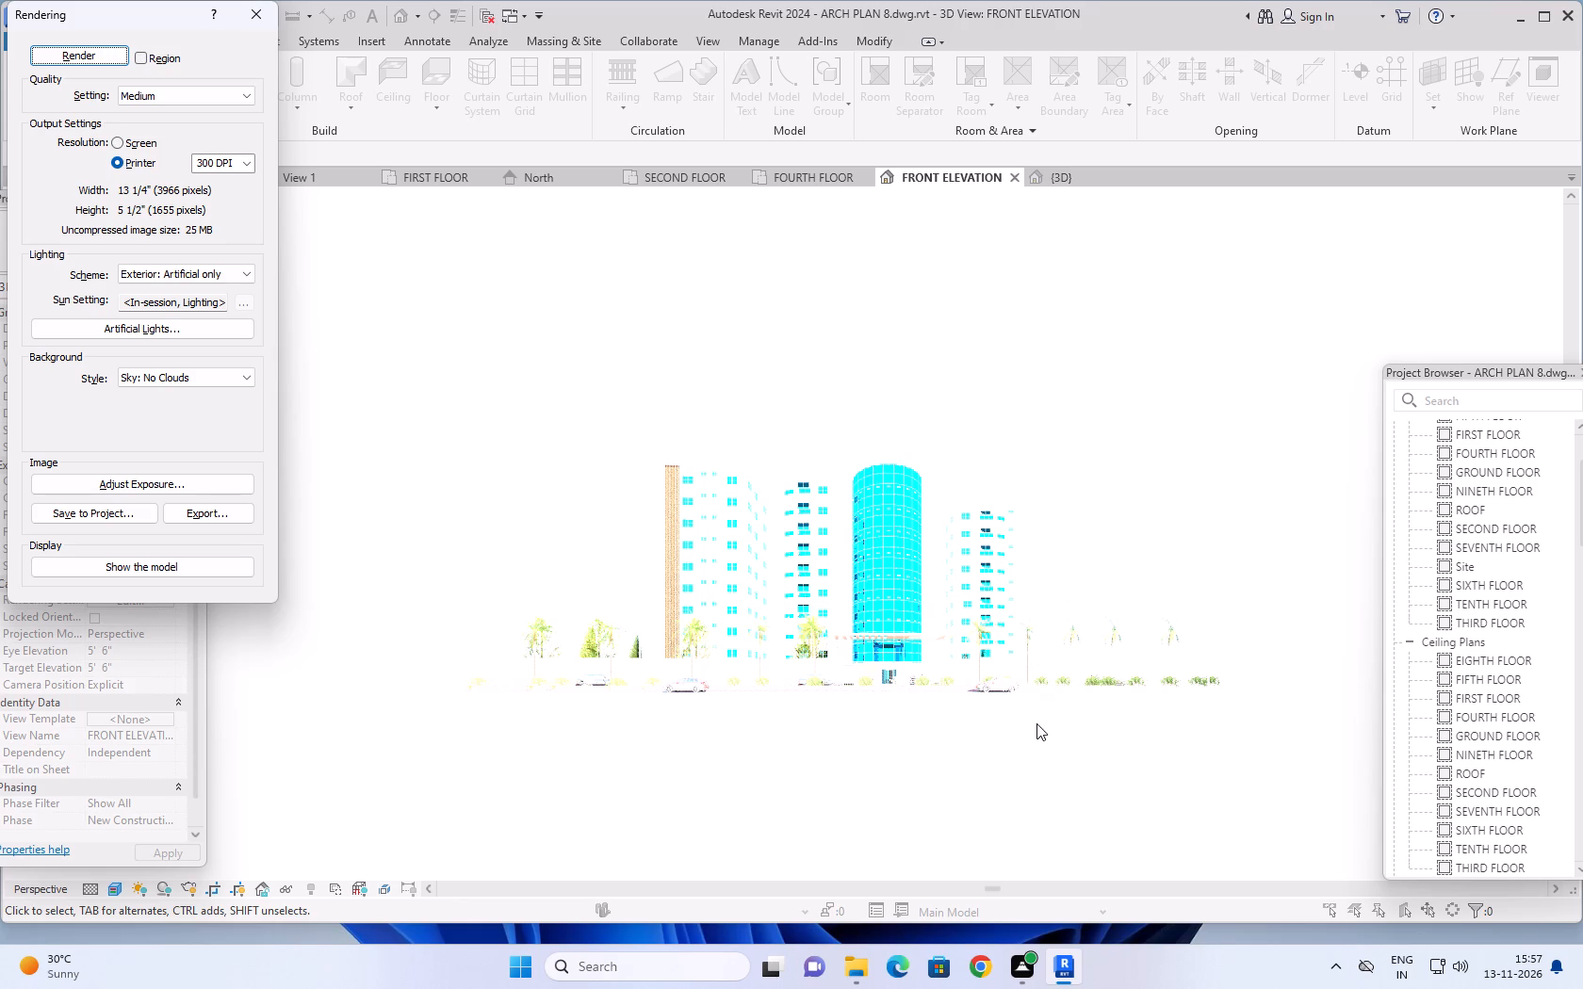
Switch the FRONT ELEVATION view from the rendered image back to the model display and close the rendering settings.
{"action": "left_click", "coordinate": [123, 567]}
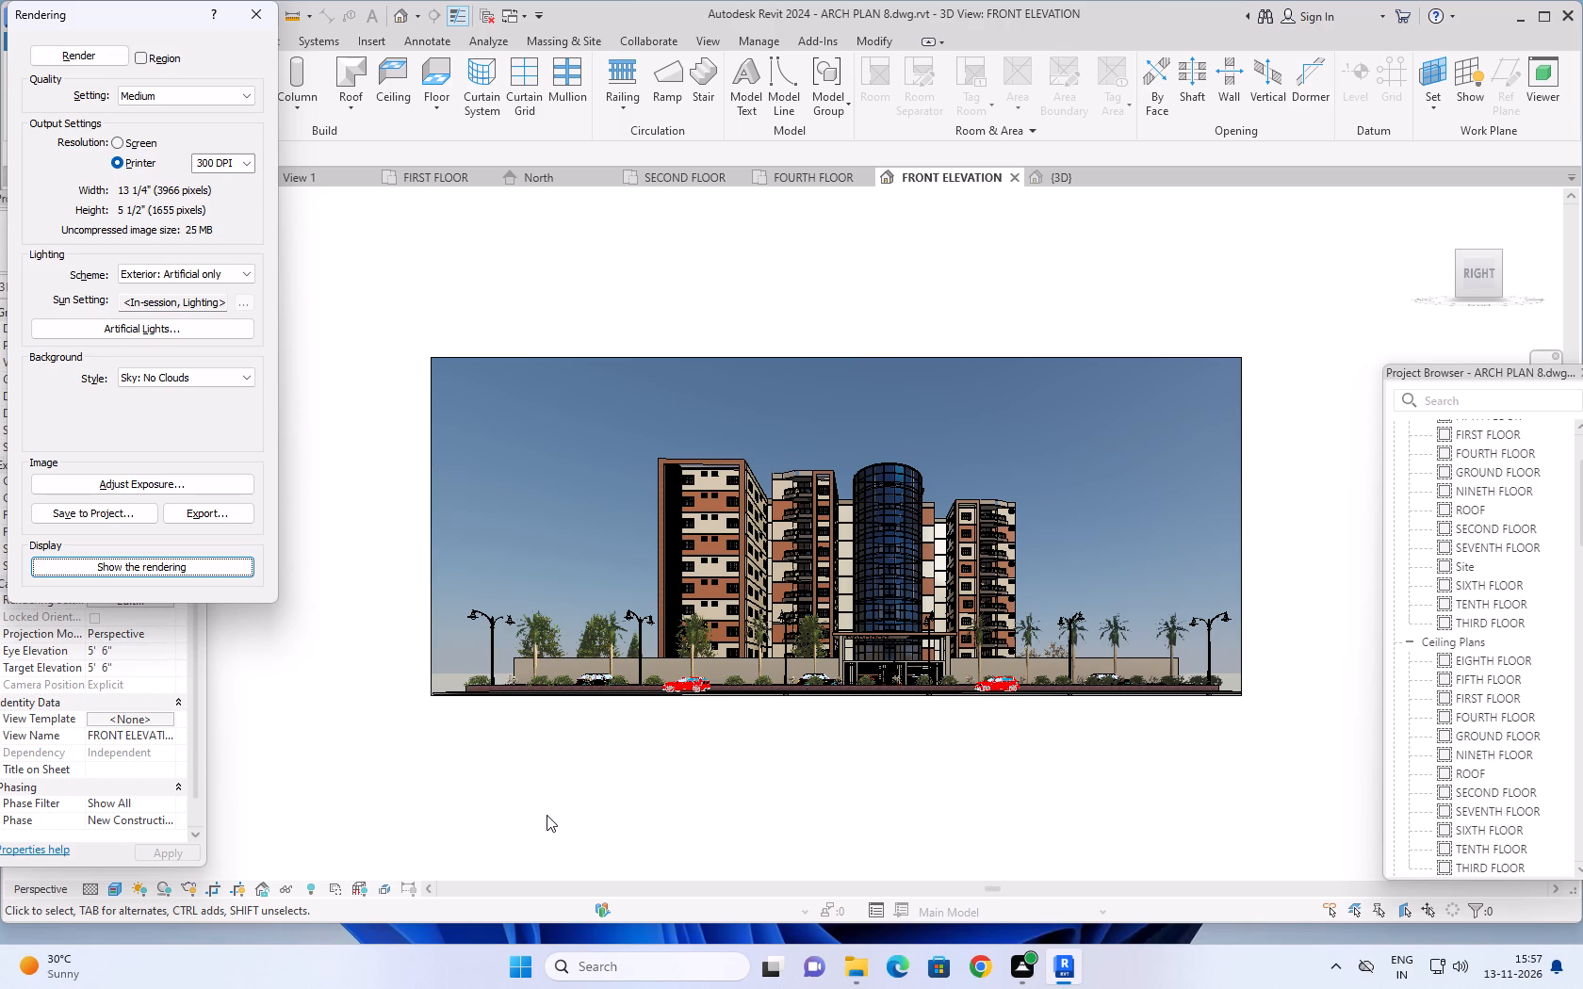
{"action": "key", "text": "Escape"}
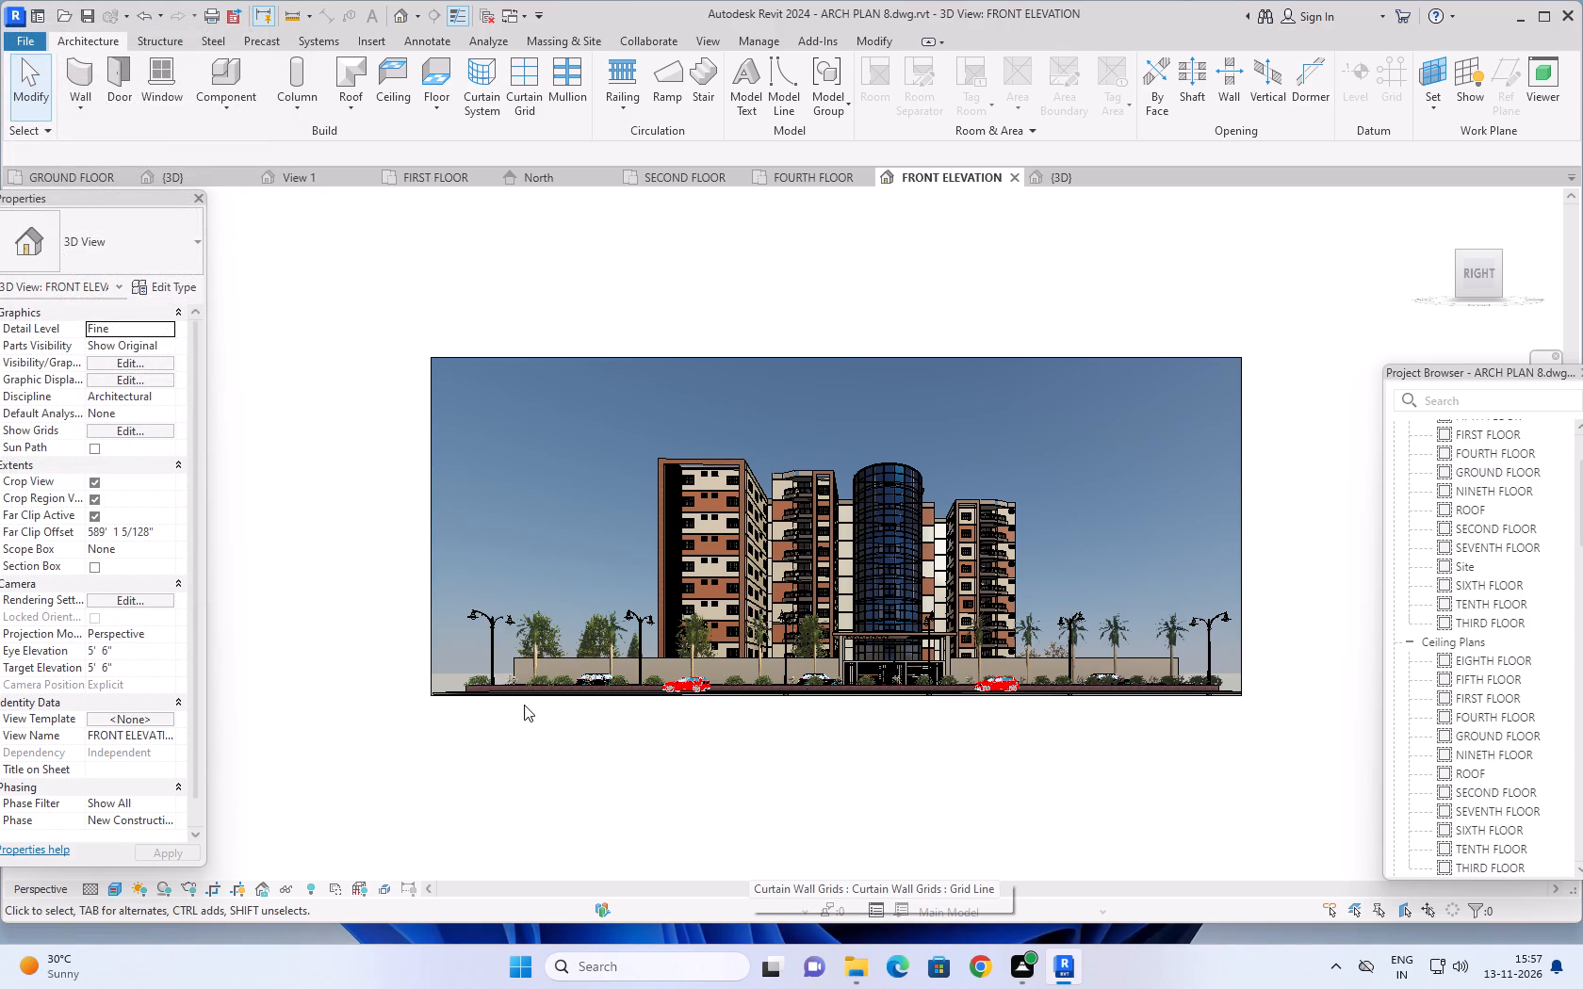
Switch to the arch plan 11 project's FOURTH FLOOR plan and view the whole floor layout.
{"action": "left_click", "coordinate": [814, 171]}
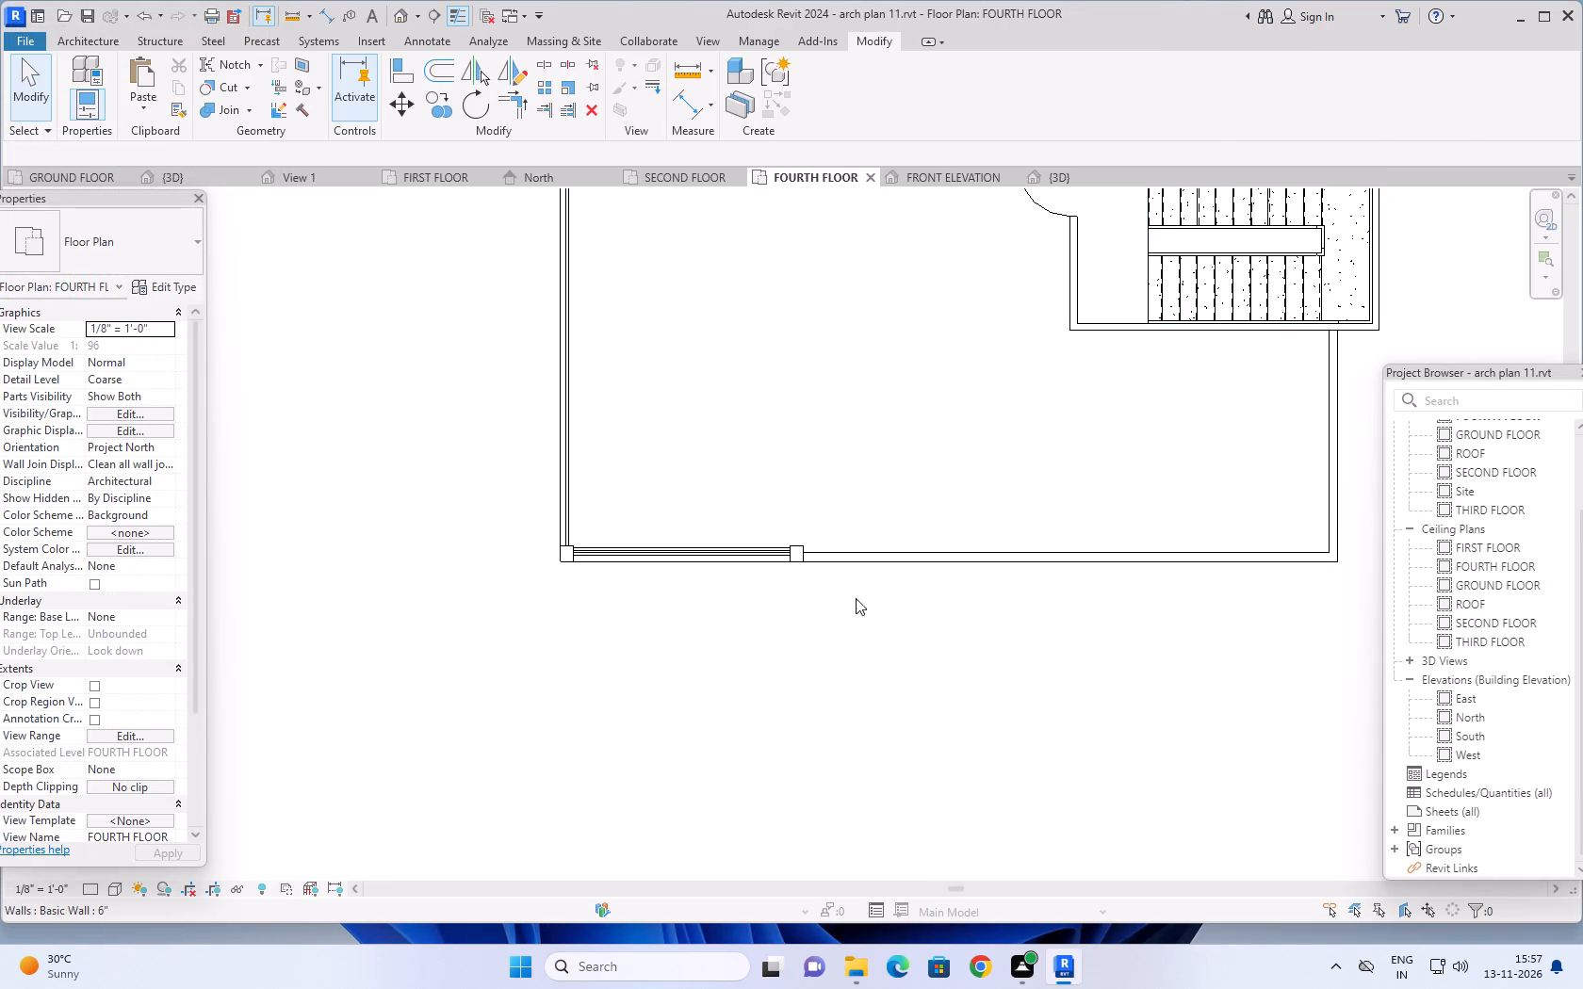
{"action": "scroll", "coordinate": [894, 608], "scroll_direction": "down", "scroll_amount": 4}
{"action": "scroll", "coordinate": [976, 627], "scroll_direction": "down", "scroll_amount": 3}
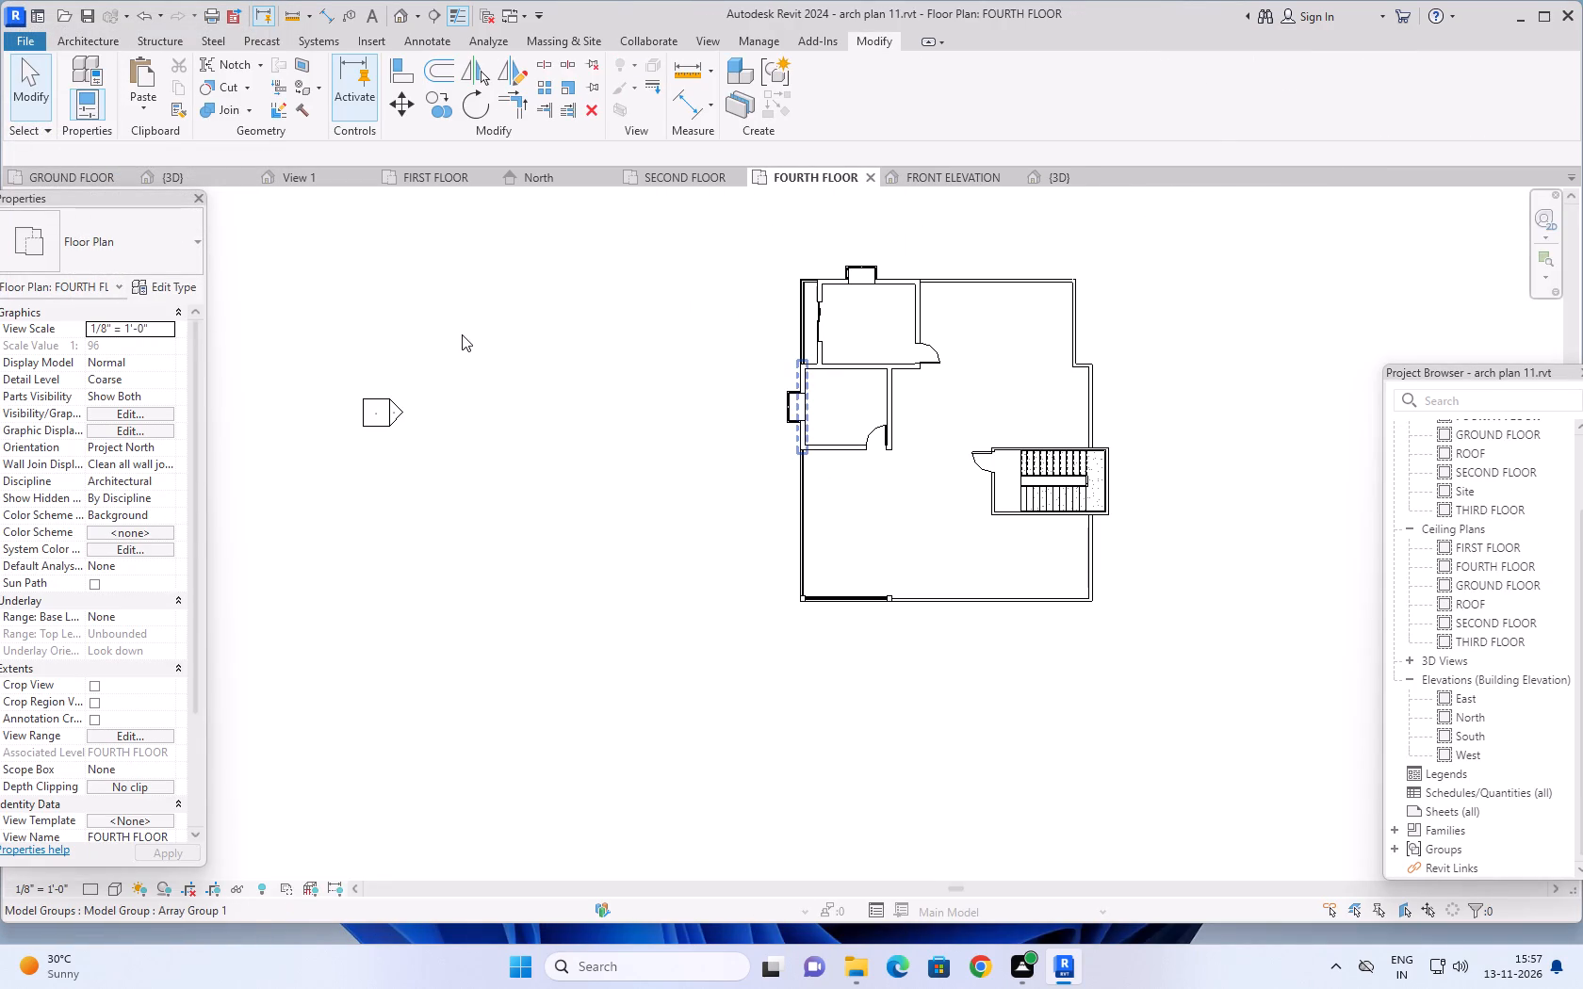
Open arch plan 11's default 3D view and examine the building's facades, balconies, roof and compound wall from several angles.
{"action": "left_click", "coordinate": [189, 173]}
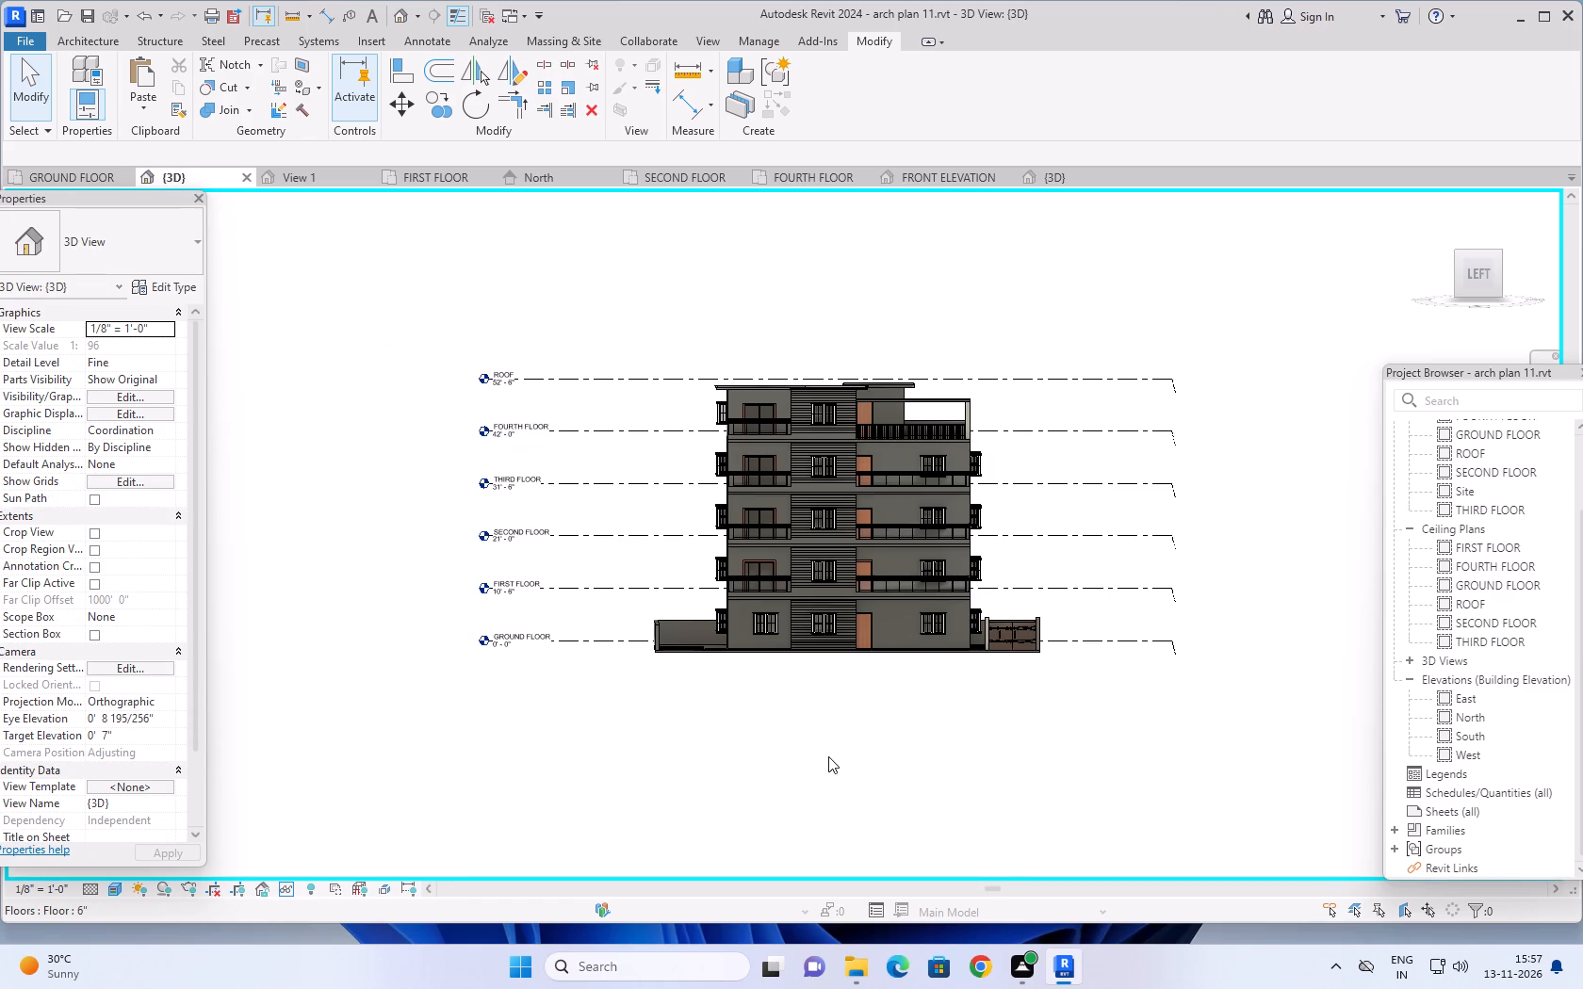
{"action": "scroll", "coordinate": [827, 737], "scroll_direction": "down", "scroll_amount": 1}
{"action": "middle_click_drag", "start_coordinate": [825, 722], "coordinate": [983, 744]}
{"action": "scroll", "coordinate": [960, 745], "scroll_direction": "up", "scroll_amount": 4}
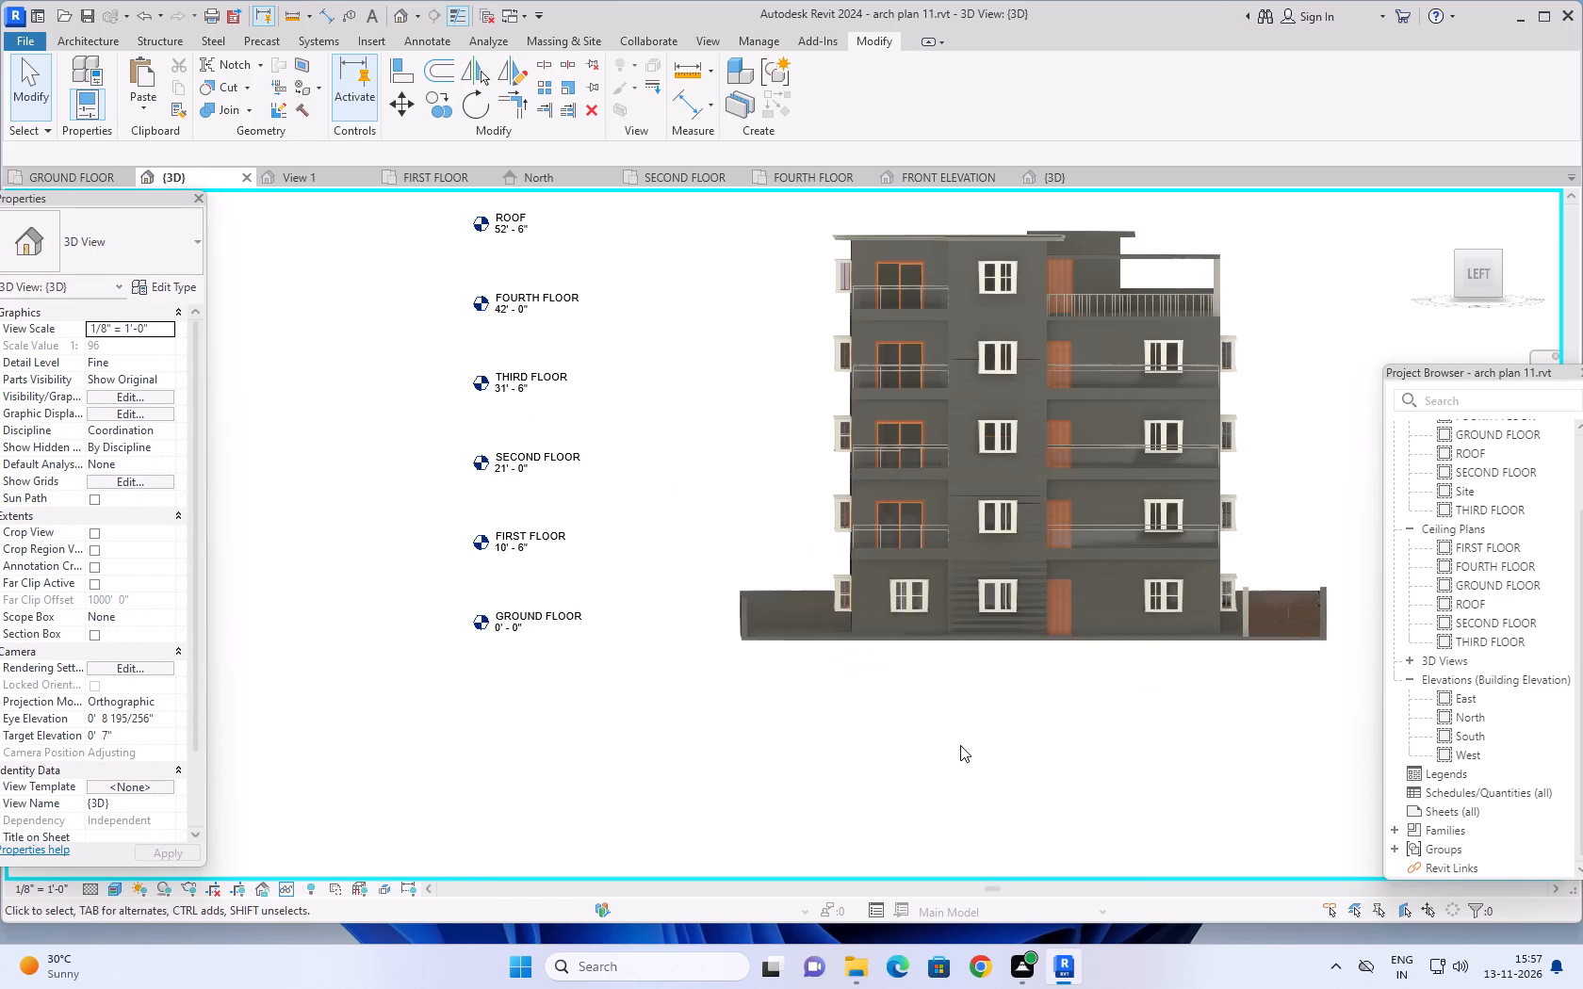
{"action": "scroll", "coordinate": [1020, 720], "scroll_direction": "up", "scroll_amount": 1}
{"action": "middle_click_drag", "start_coordinate": [1020, 720], "coordinate": [947, 768]}
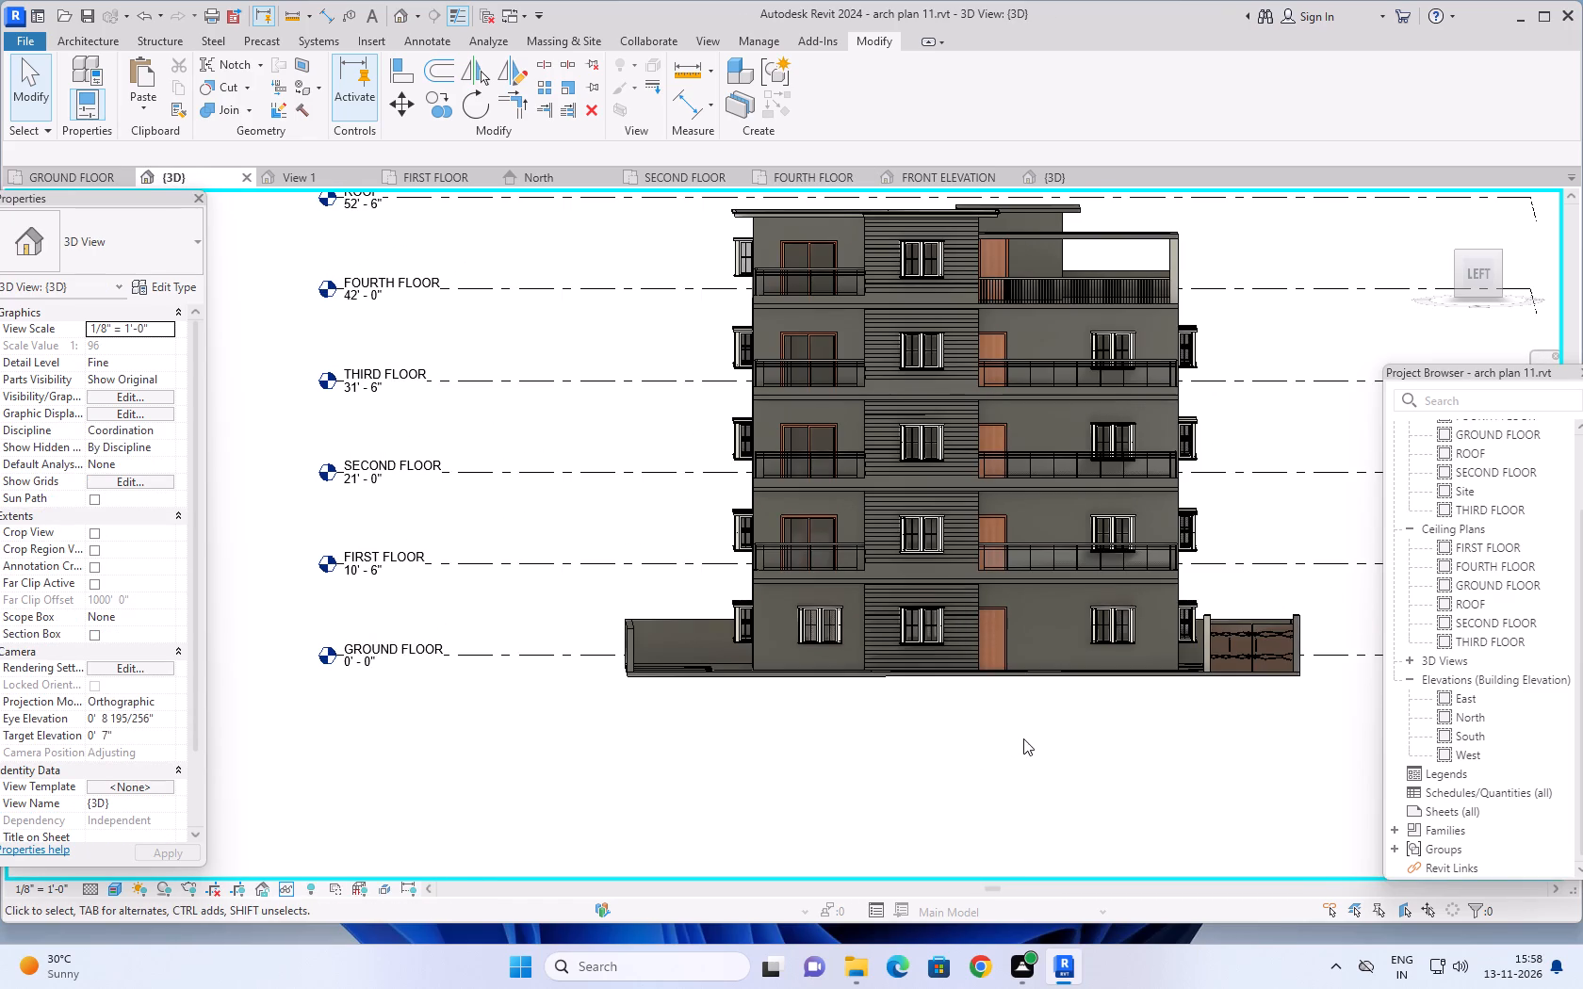
{"action": "middle_click_drag", "start_coordinate": [1025, 730], "coordinate": [968, 755]}
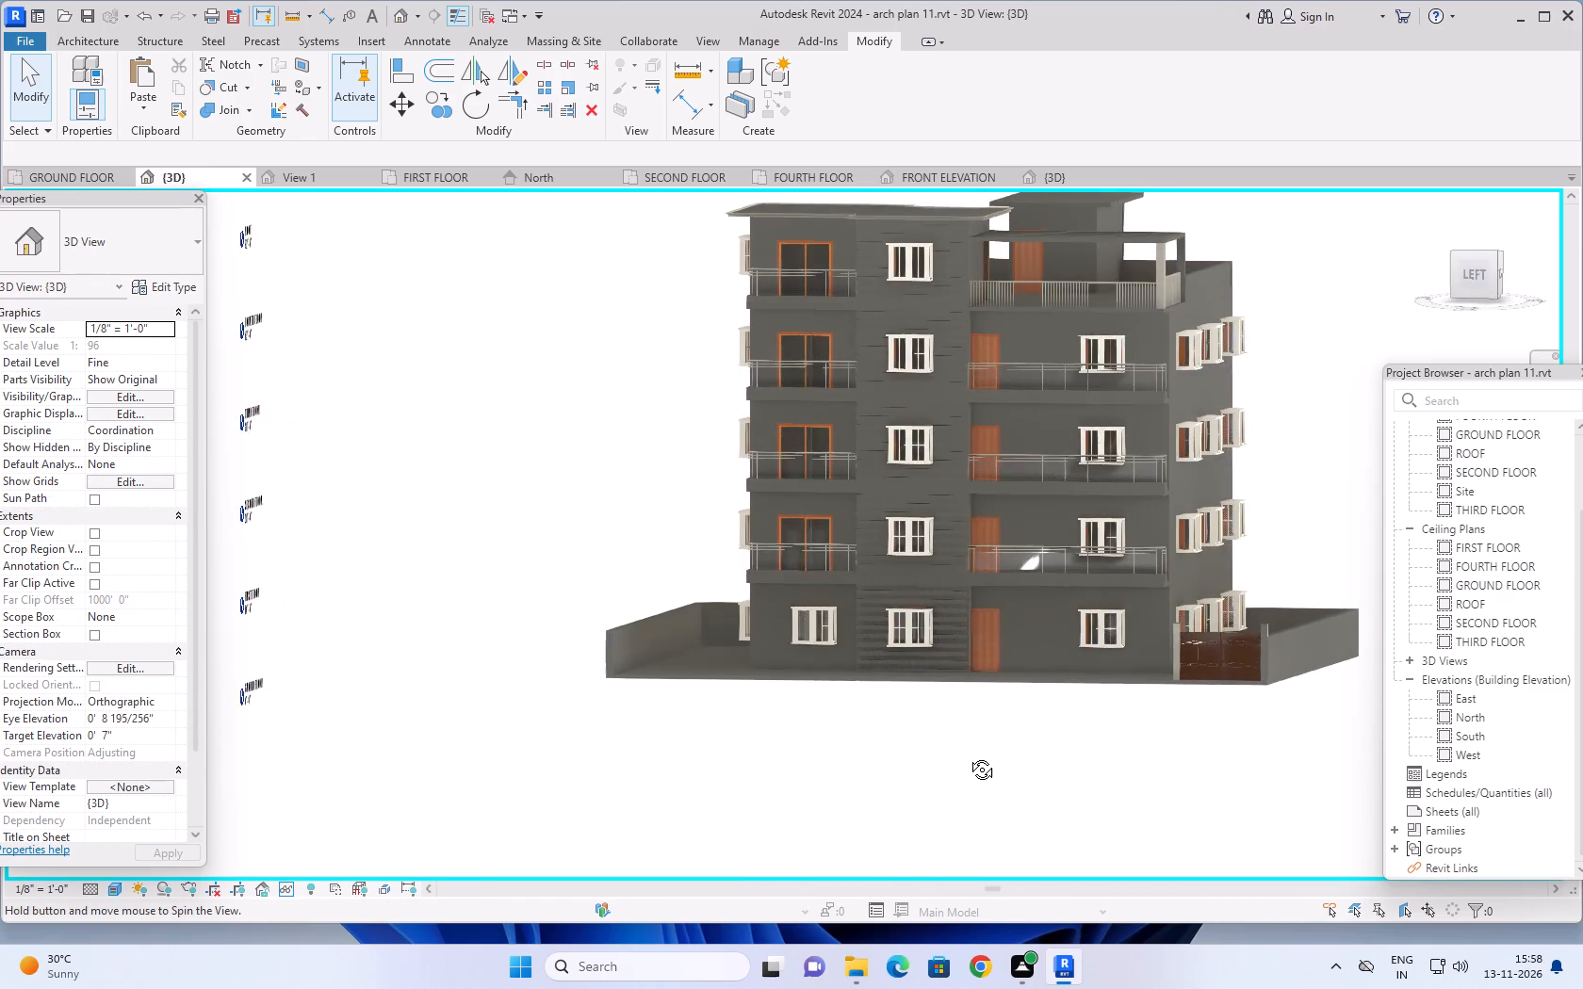
{"action": "middle_click_drag", "start_coordinate": [968, 755], "coordinate": [796, 776]}
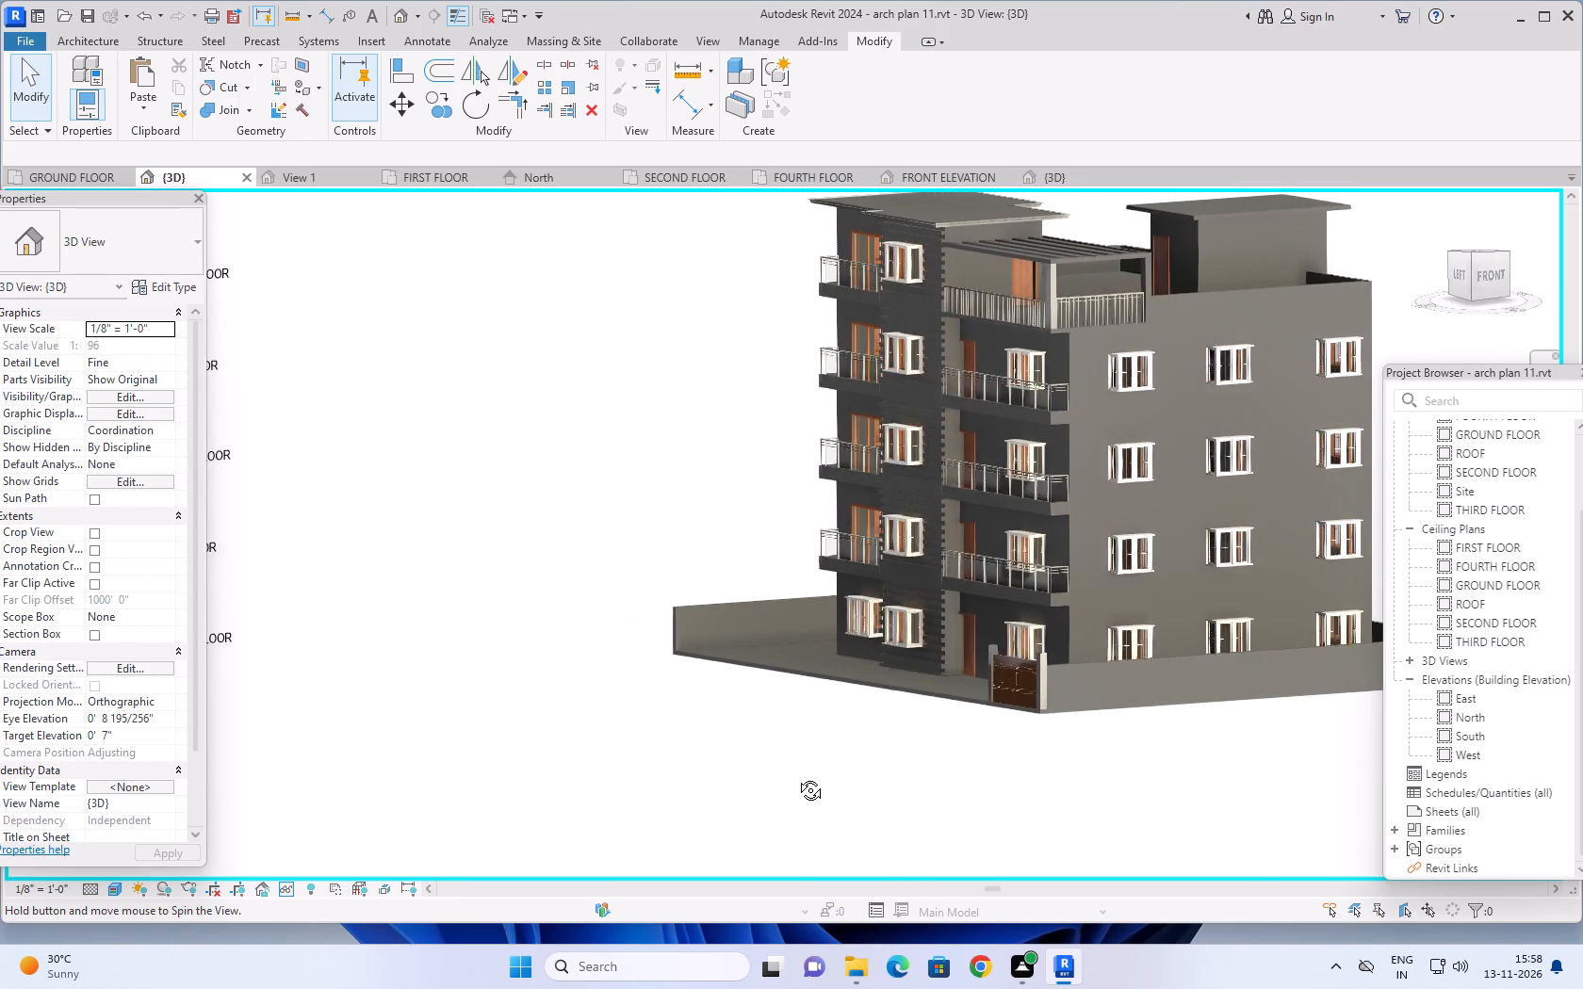
{"action": "middle_click_drag", "start_coordinate": [796, 776], "coordinate": [1052, 796]}
{"action": "scroll", "coordinate": [1054, 757], "scroll_direction": "down", "scroll_amount": 2}
{"action": "middle_click_drag", "start_coordinate": [1044, 754], "coordinate": [998, 704]}
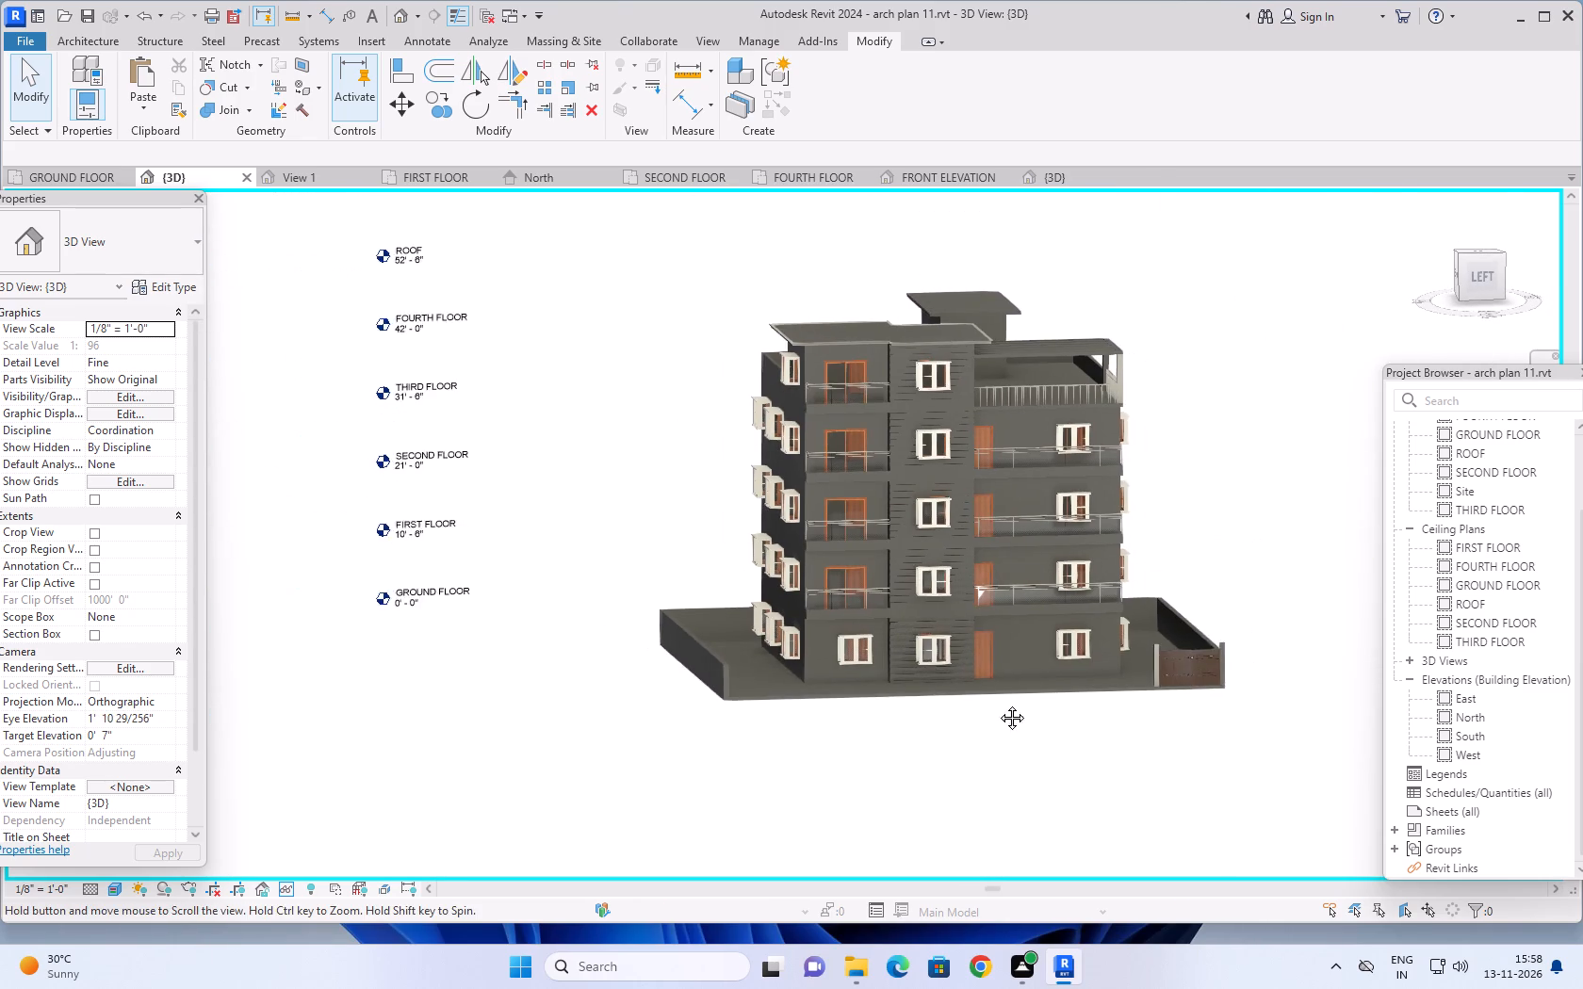
{"action": "middle_click_drag", "start_coordinate": [998, 704], "coordinate": [989, 693]}
{"action": "middle_click_drag", "start_coordinate": [1046, 664], "coordinate": [993, 746]}
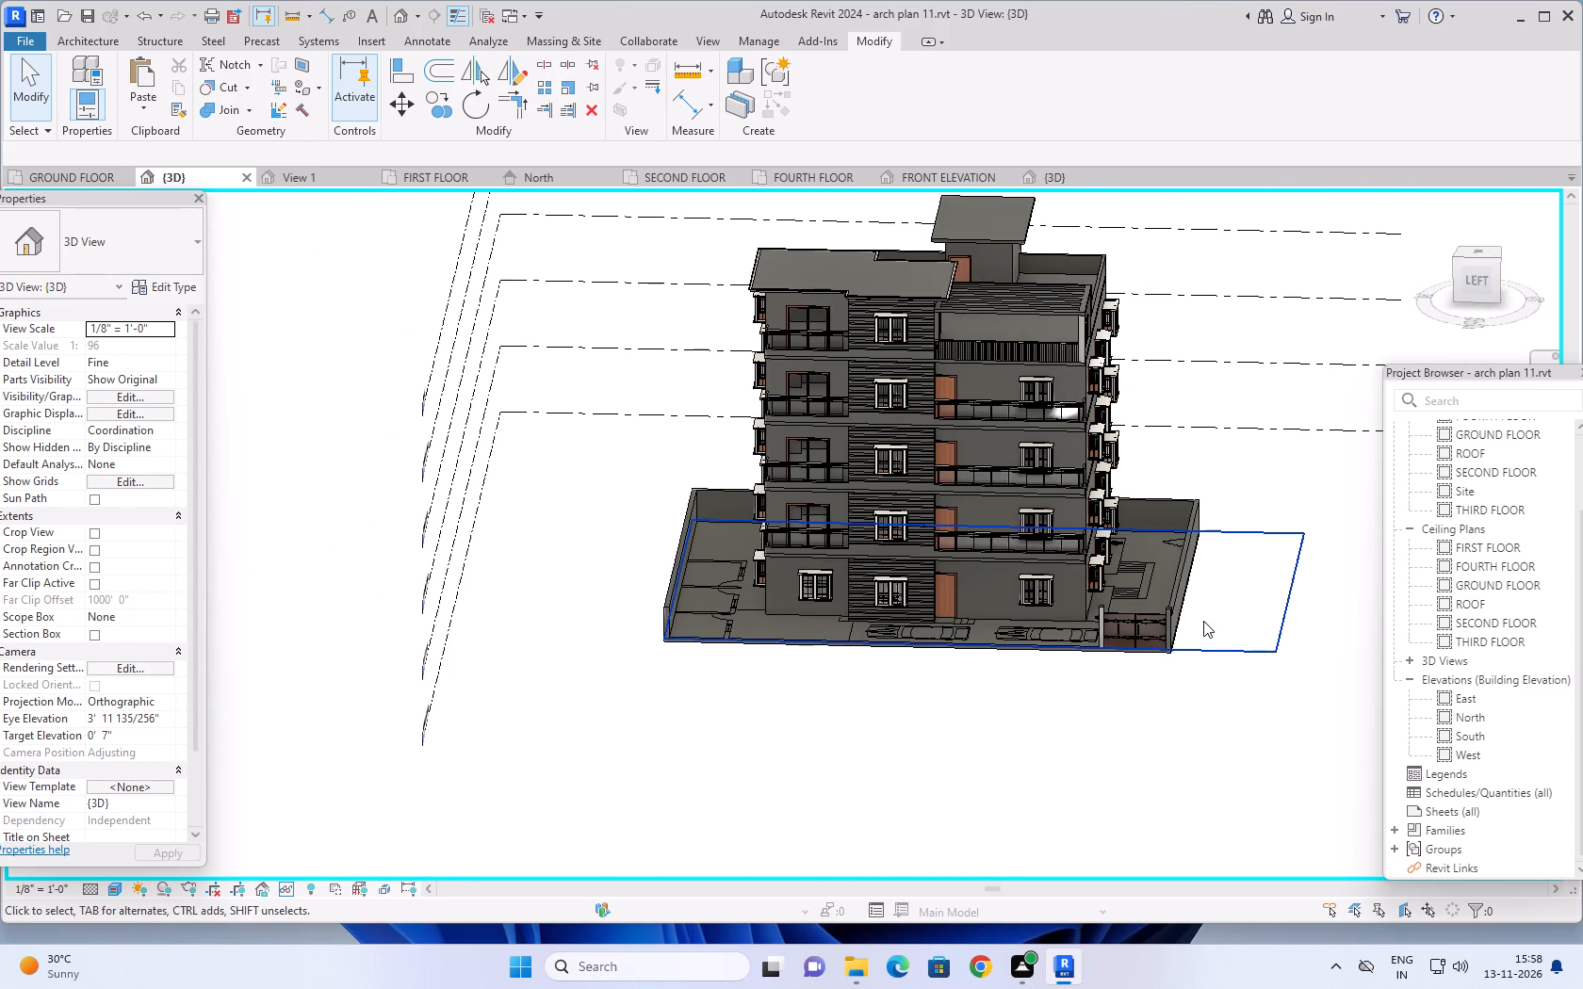
{"action": "middle_click_drag", "start_coordinate": [1213, 615], "coordinate": [857, 700], "text": "shift"}
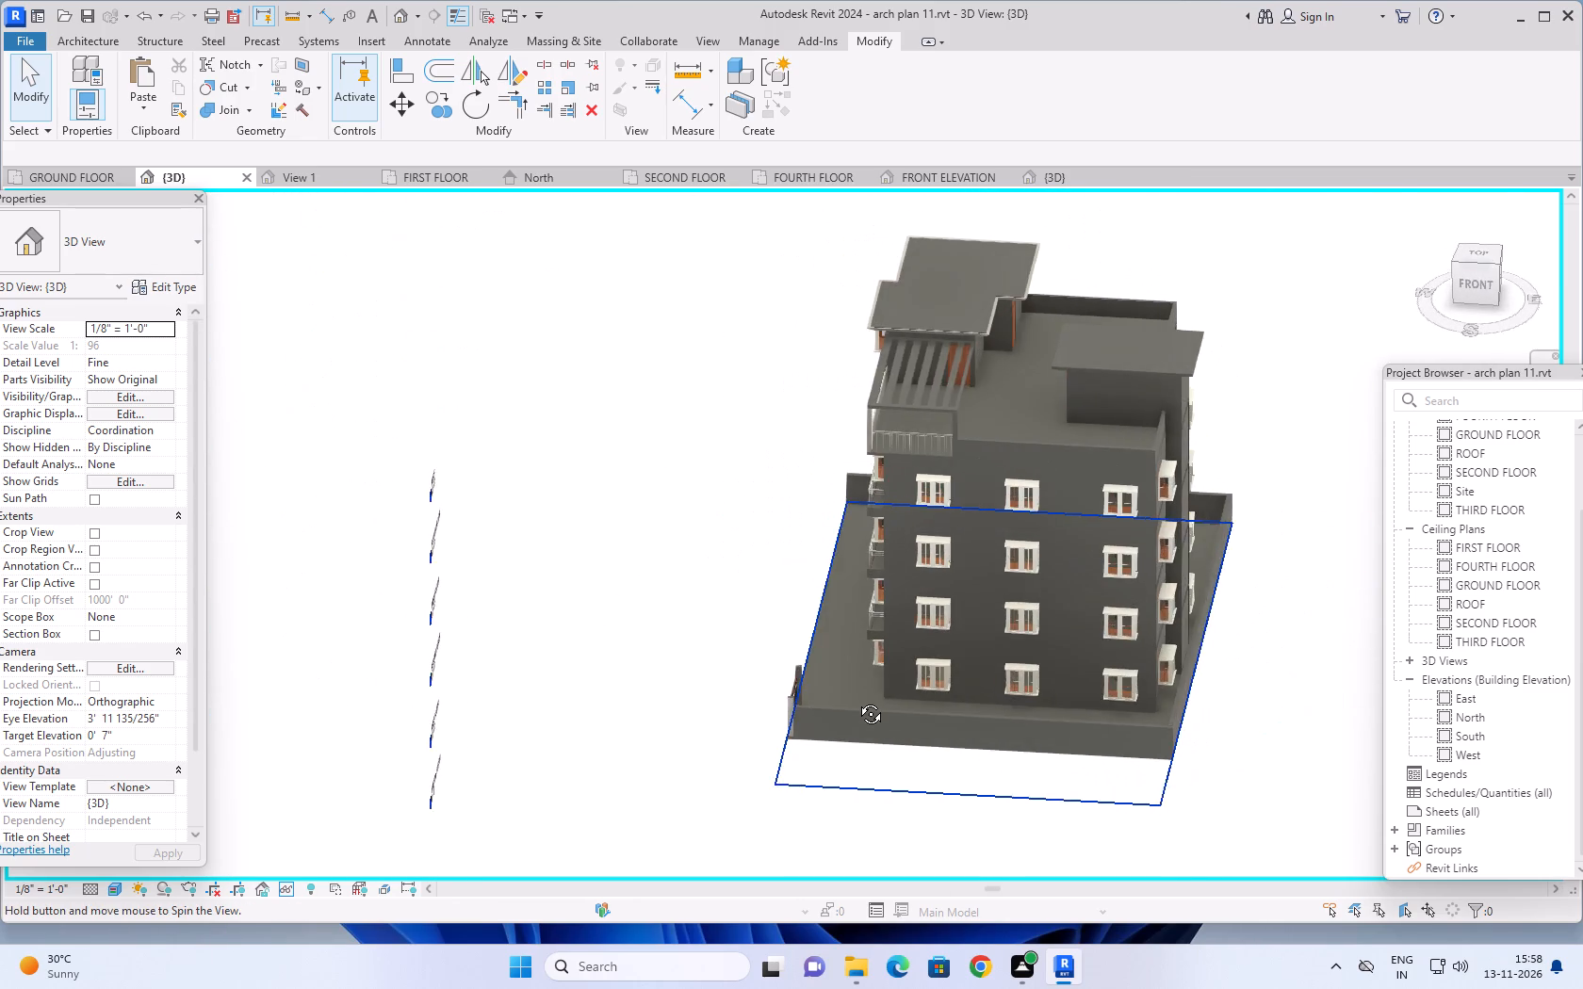
{"action": "middle_click_drag", "start_coordinate": [857, 700], "coordinate": [1234, 531], "text": "shift"}
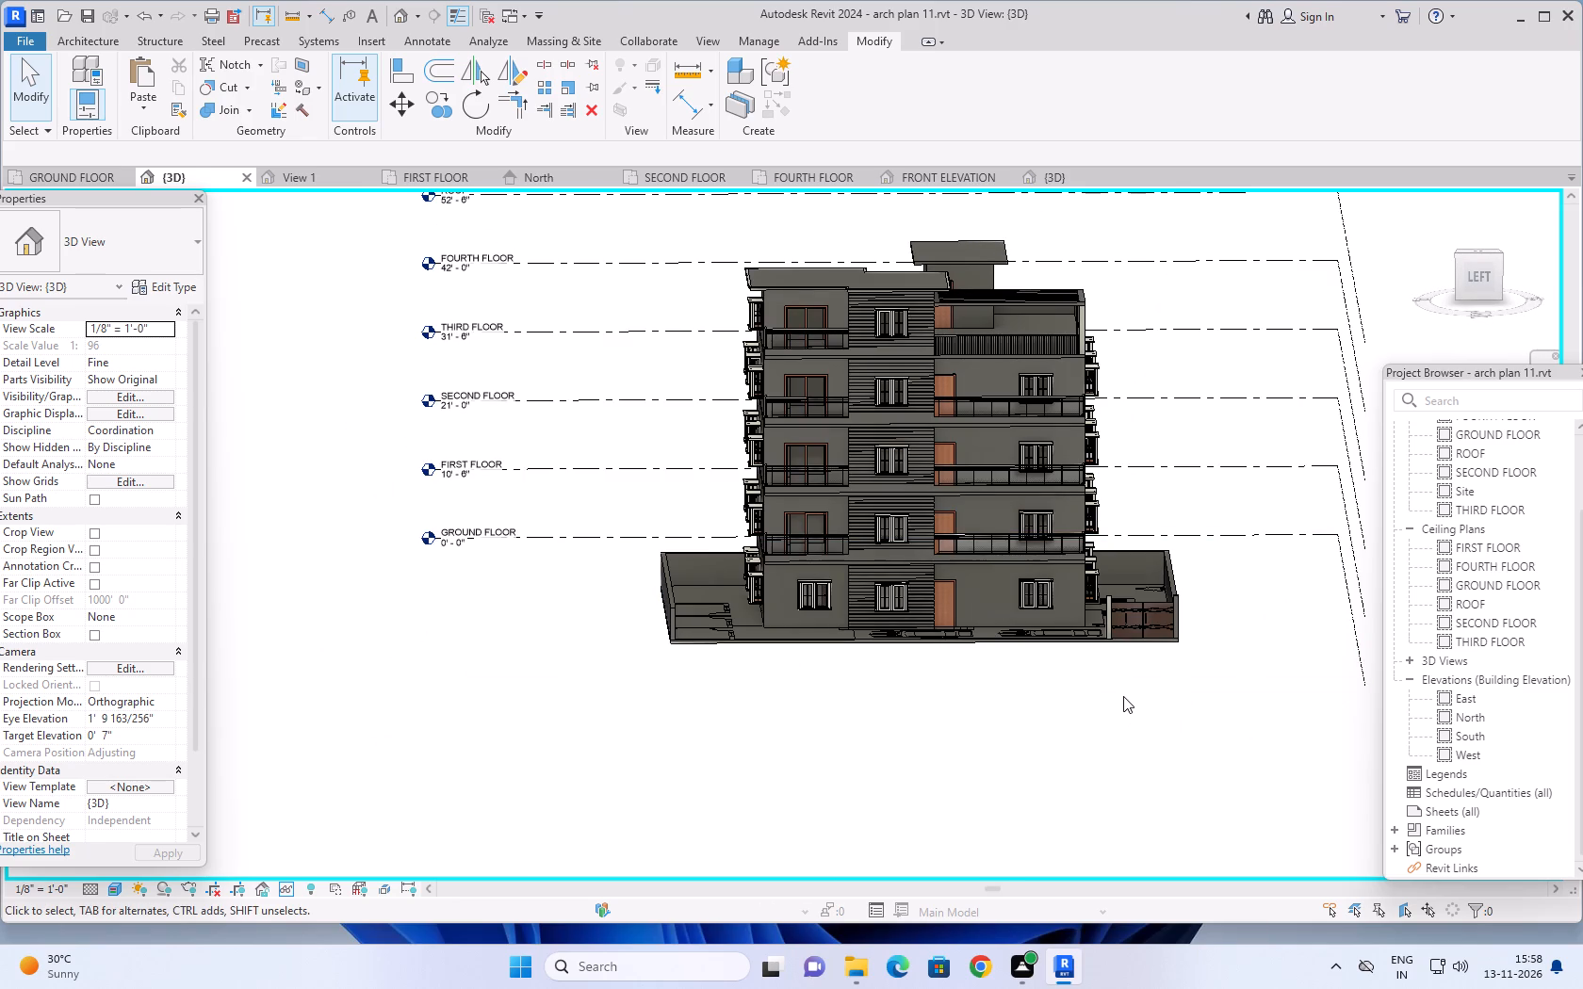
{"action": "middle_click_drag", "start_coordinate": [1066, 683], "coordinate": [1079, 726]}
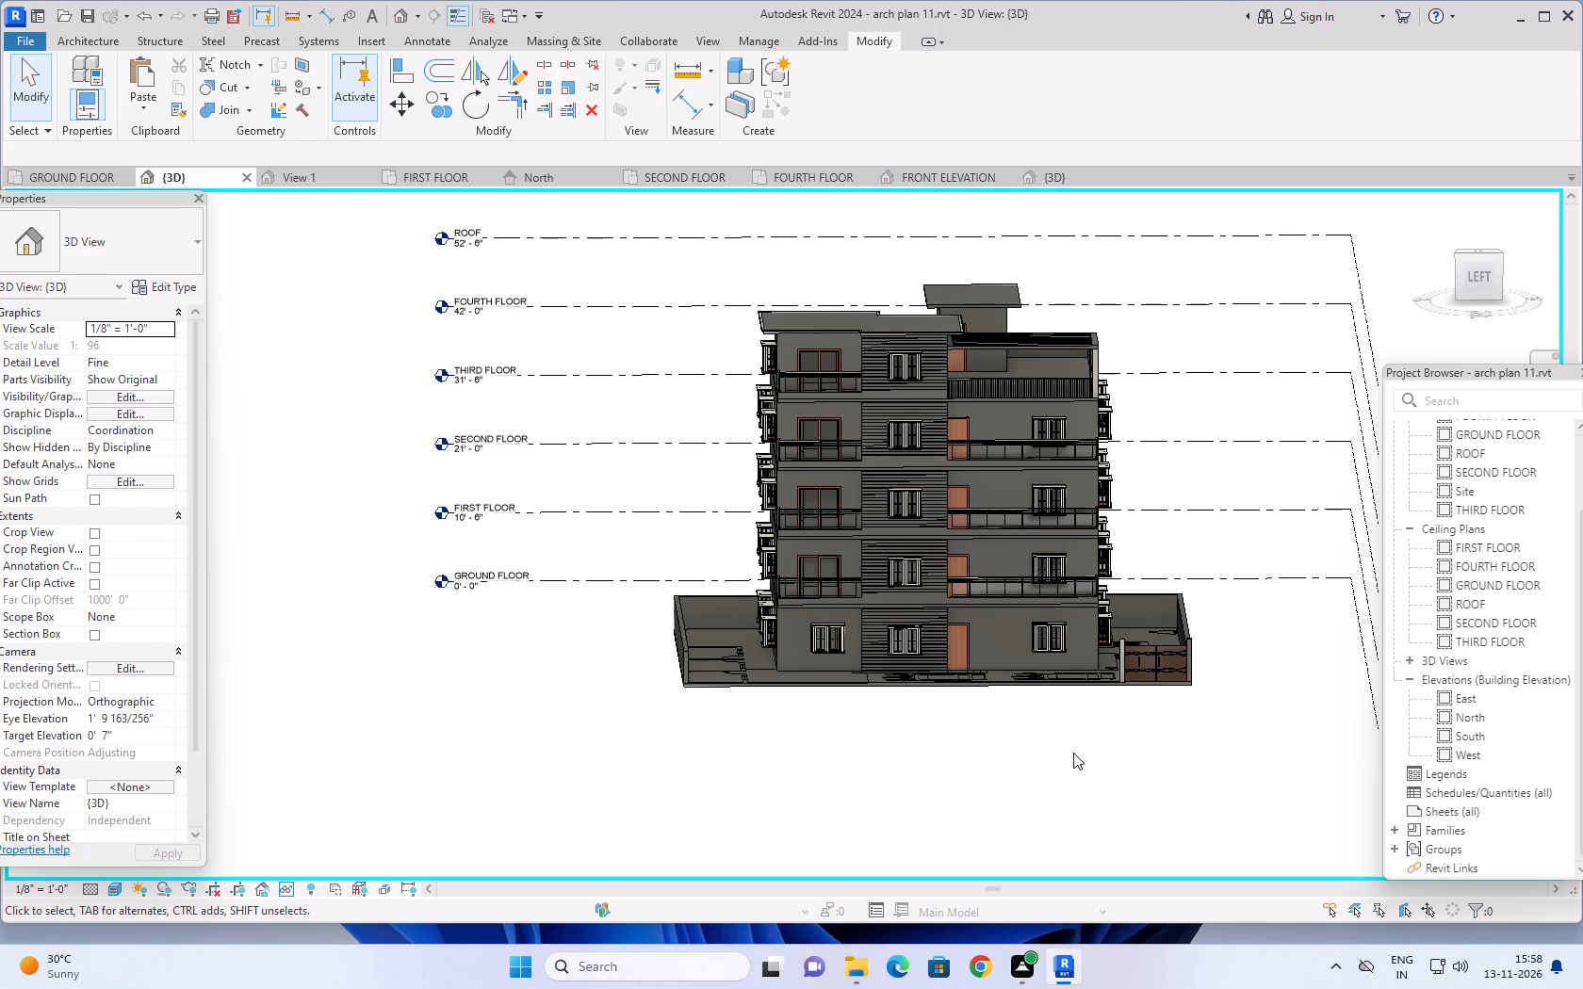
{"action": "scroll", "coordinate": [1073, 753], "scroll_direction": "down", "scroll_amount": 1}
{"action": "middle_click_drag", "start_coordinate": [1079, 766], "coordinate": [1088, 741]}
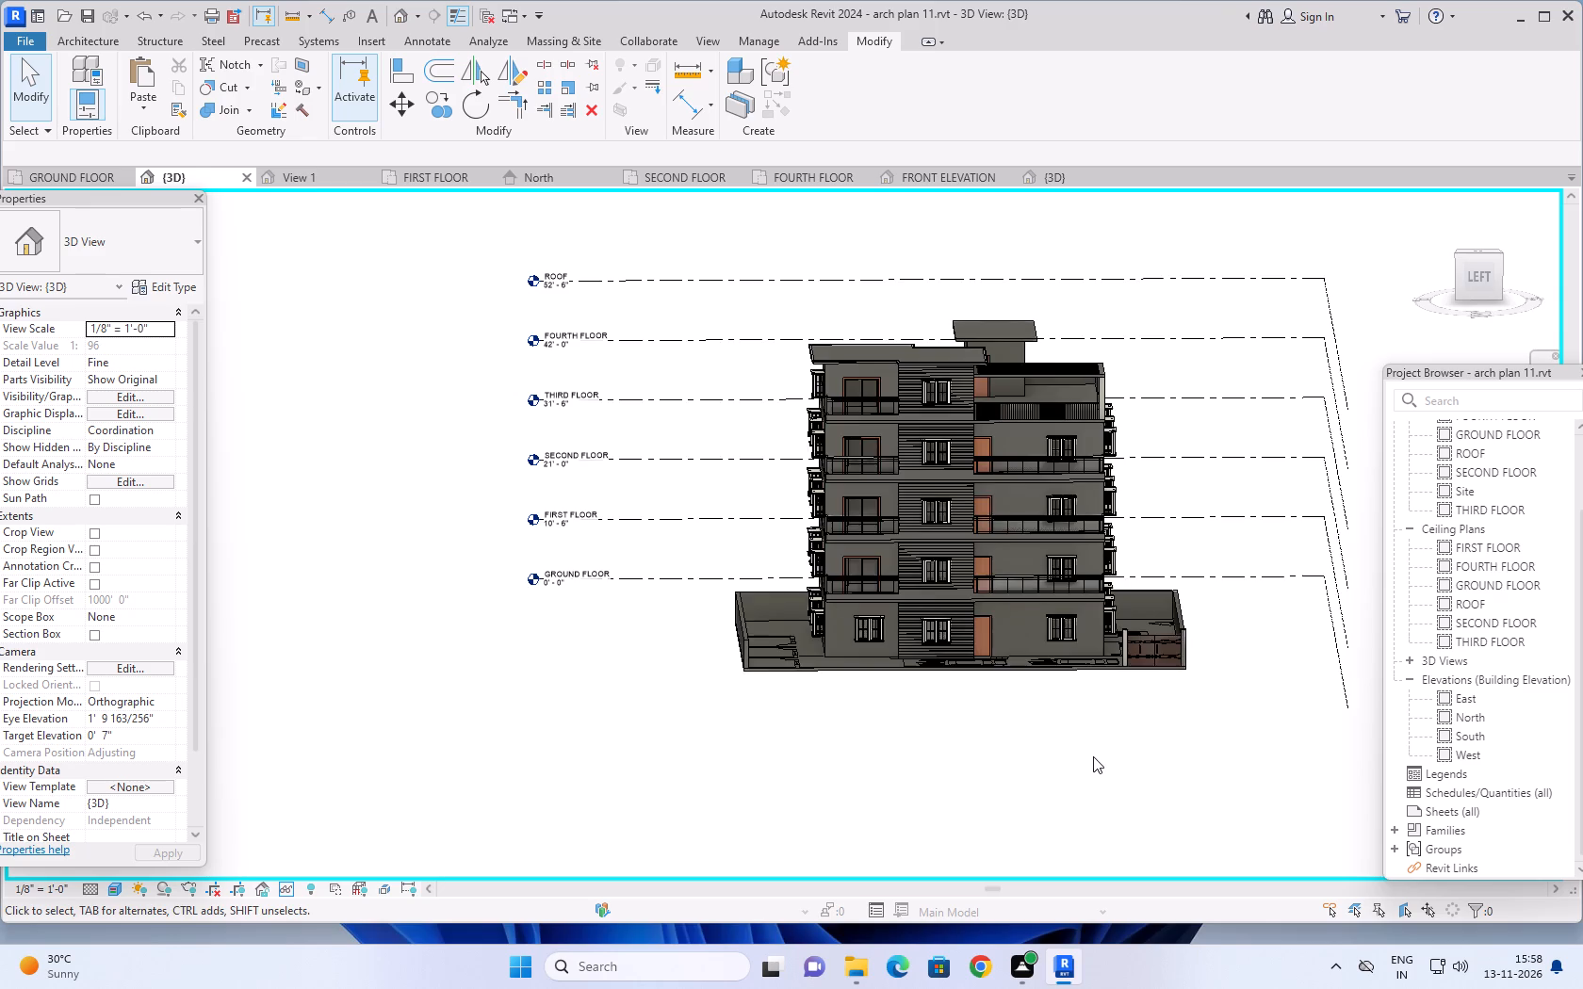
{"action": "middle_click_drag", "start_coordinate": [1095, 758], "coordinate": [1102, 712], "text": "shift"}
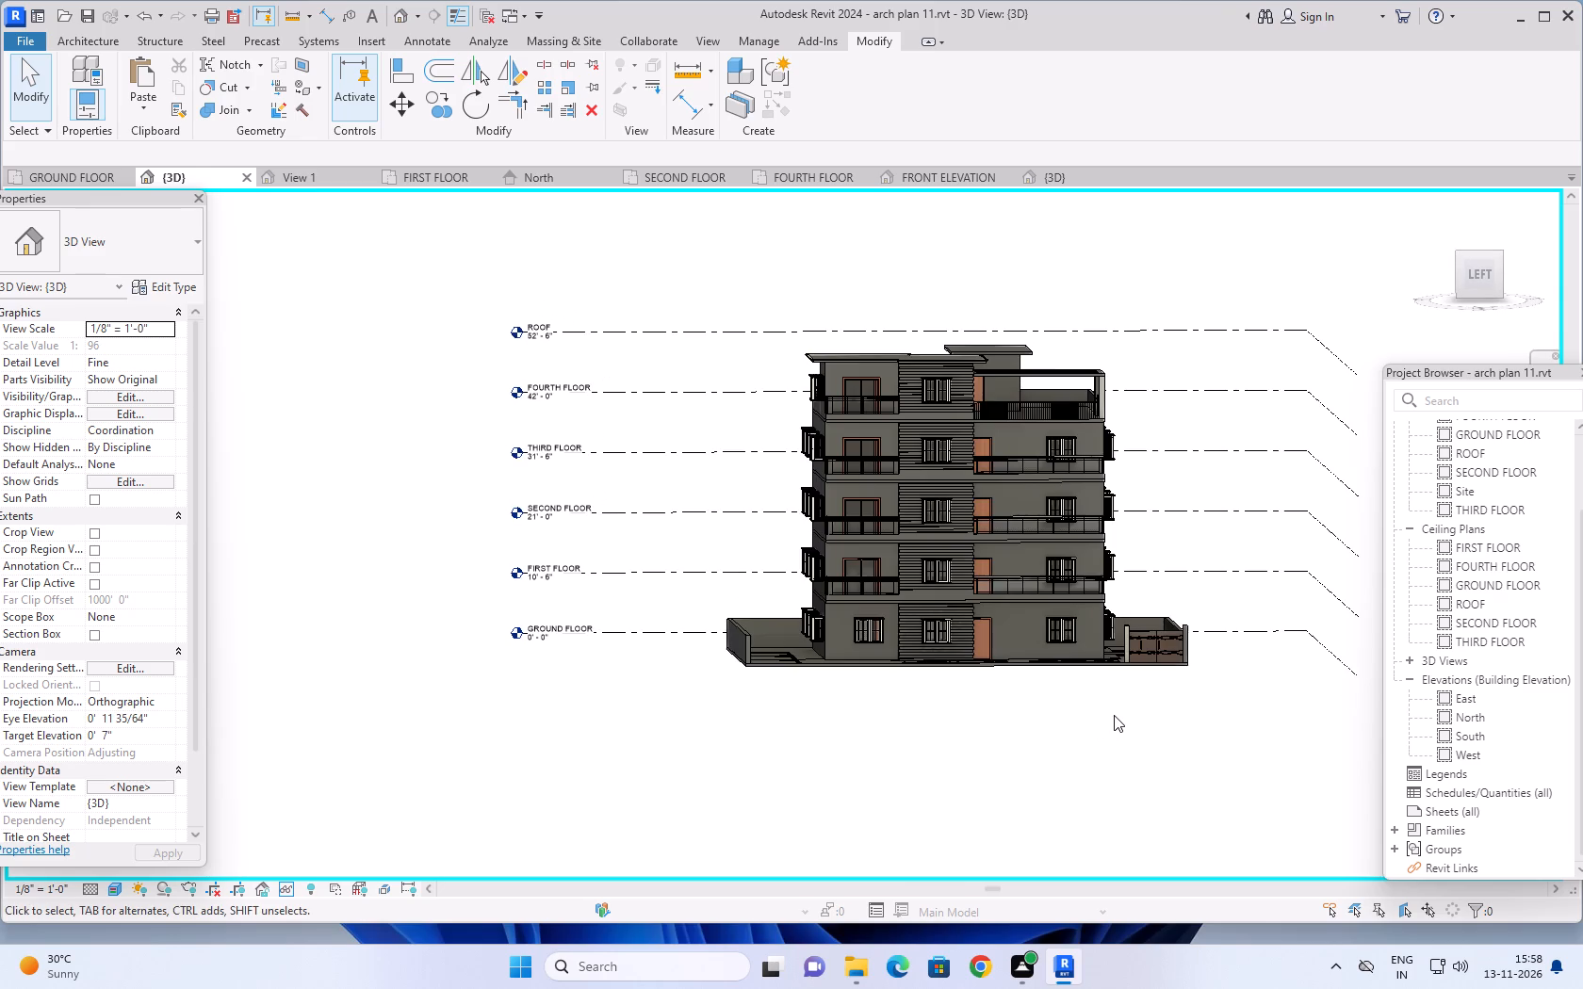
{"action": "middle_click_drag", "start_coordinate": [1114, 729], "coordinate": [1070, 737], "text": "shift"}
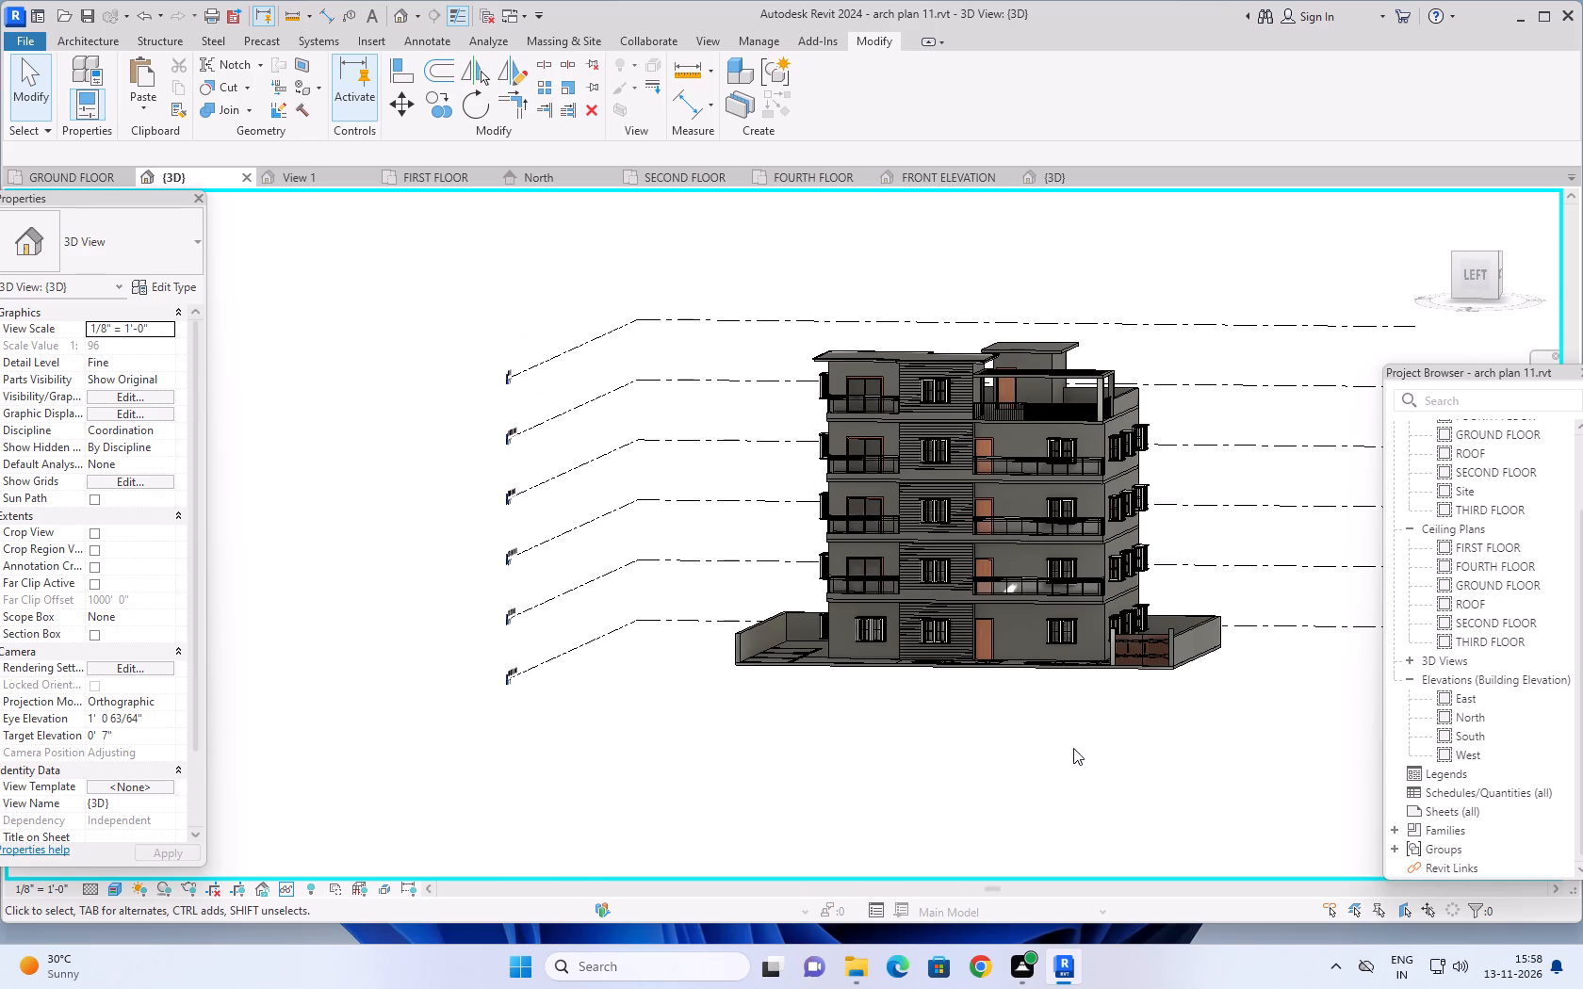
{"action": "key", "text": "Escape"}
{"action": "key", "text": "Escape"}
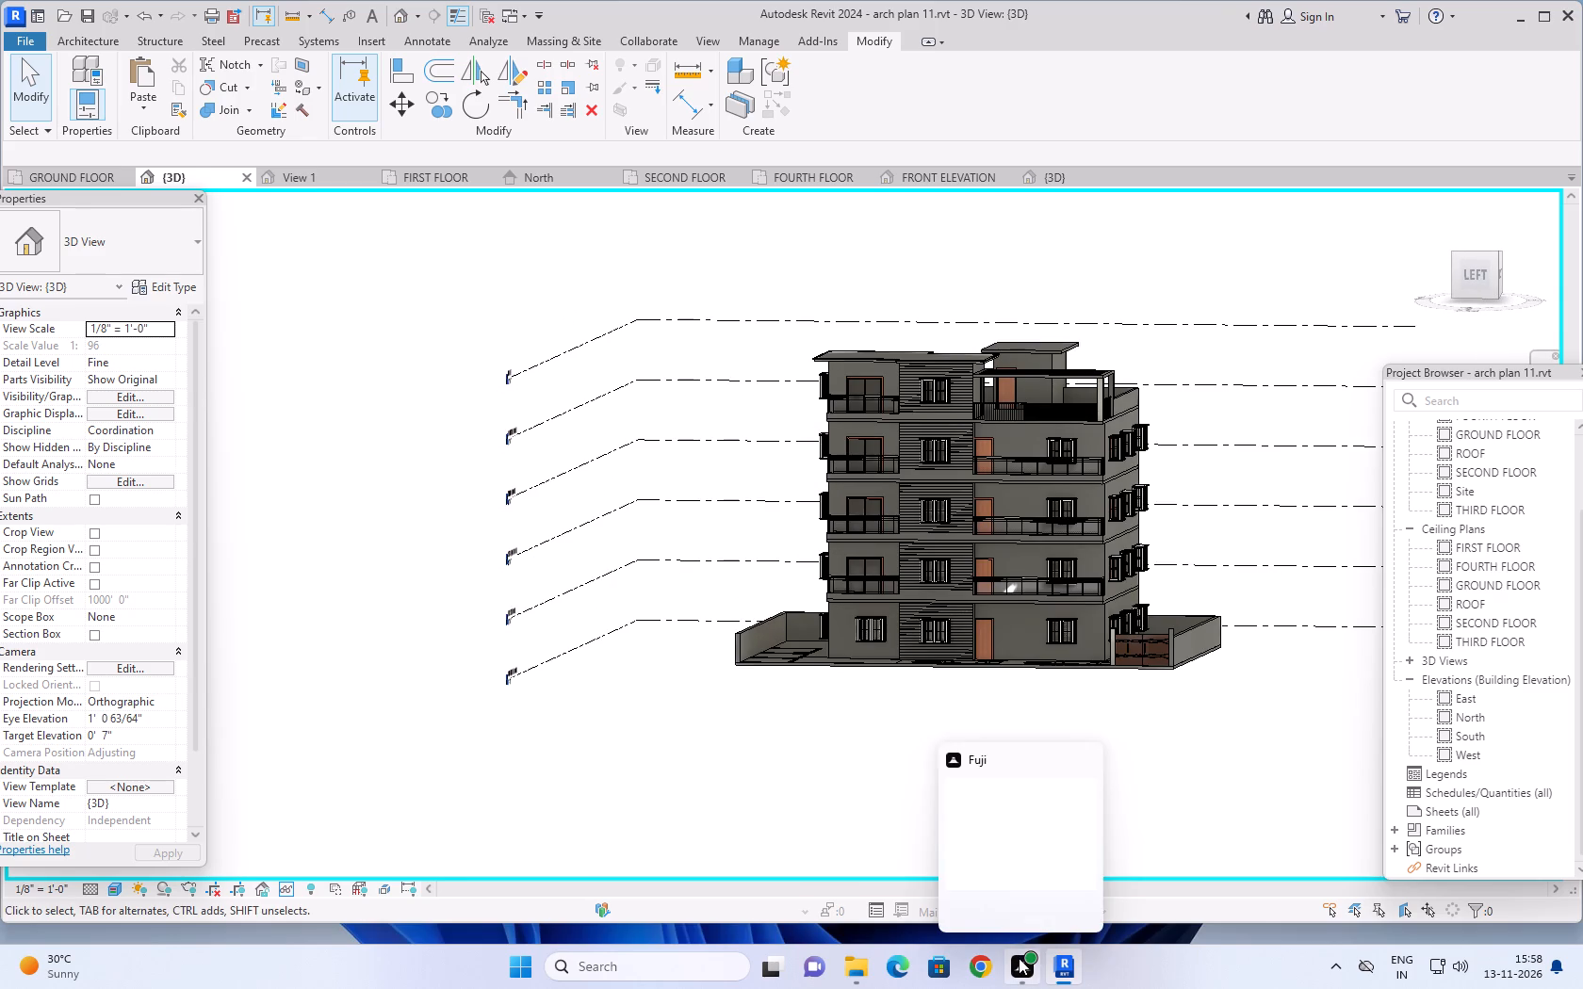
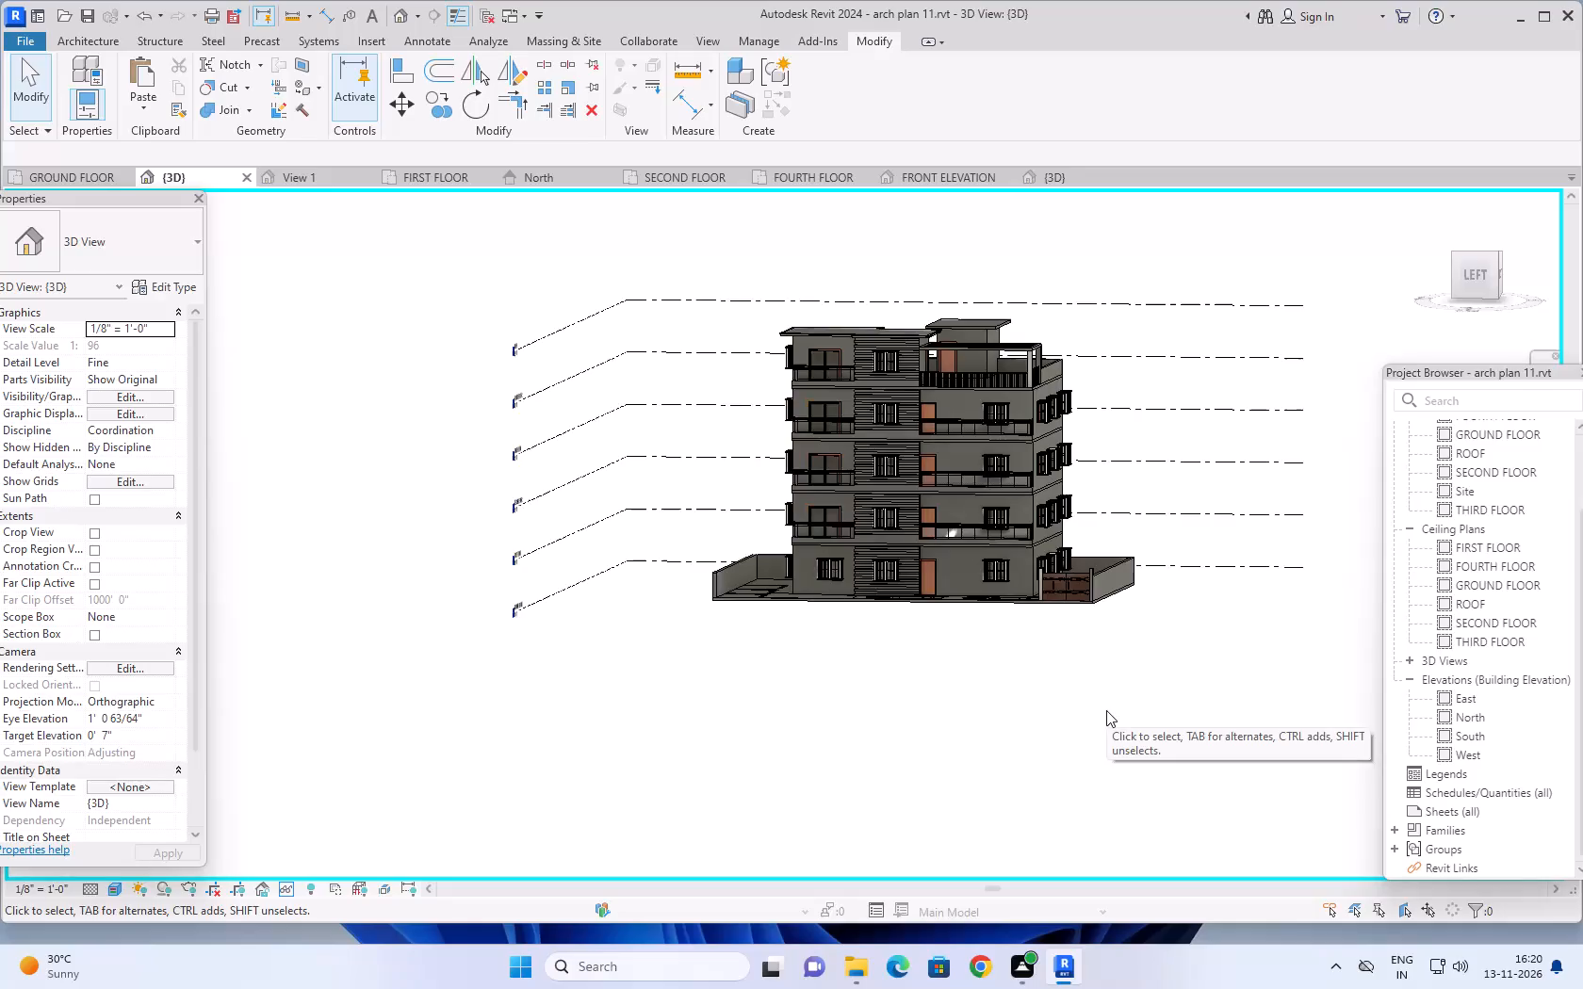
Examine the building's left facade up close in the 3D view, from the compound wall and gate up to the roof.
{"action": "scroll", "coordinate": [1106, 710], "scroll_direction": "up", "scroll_amount": 1}
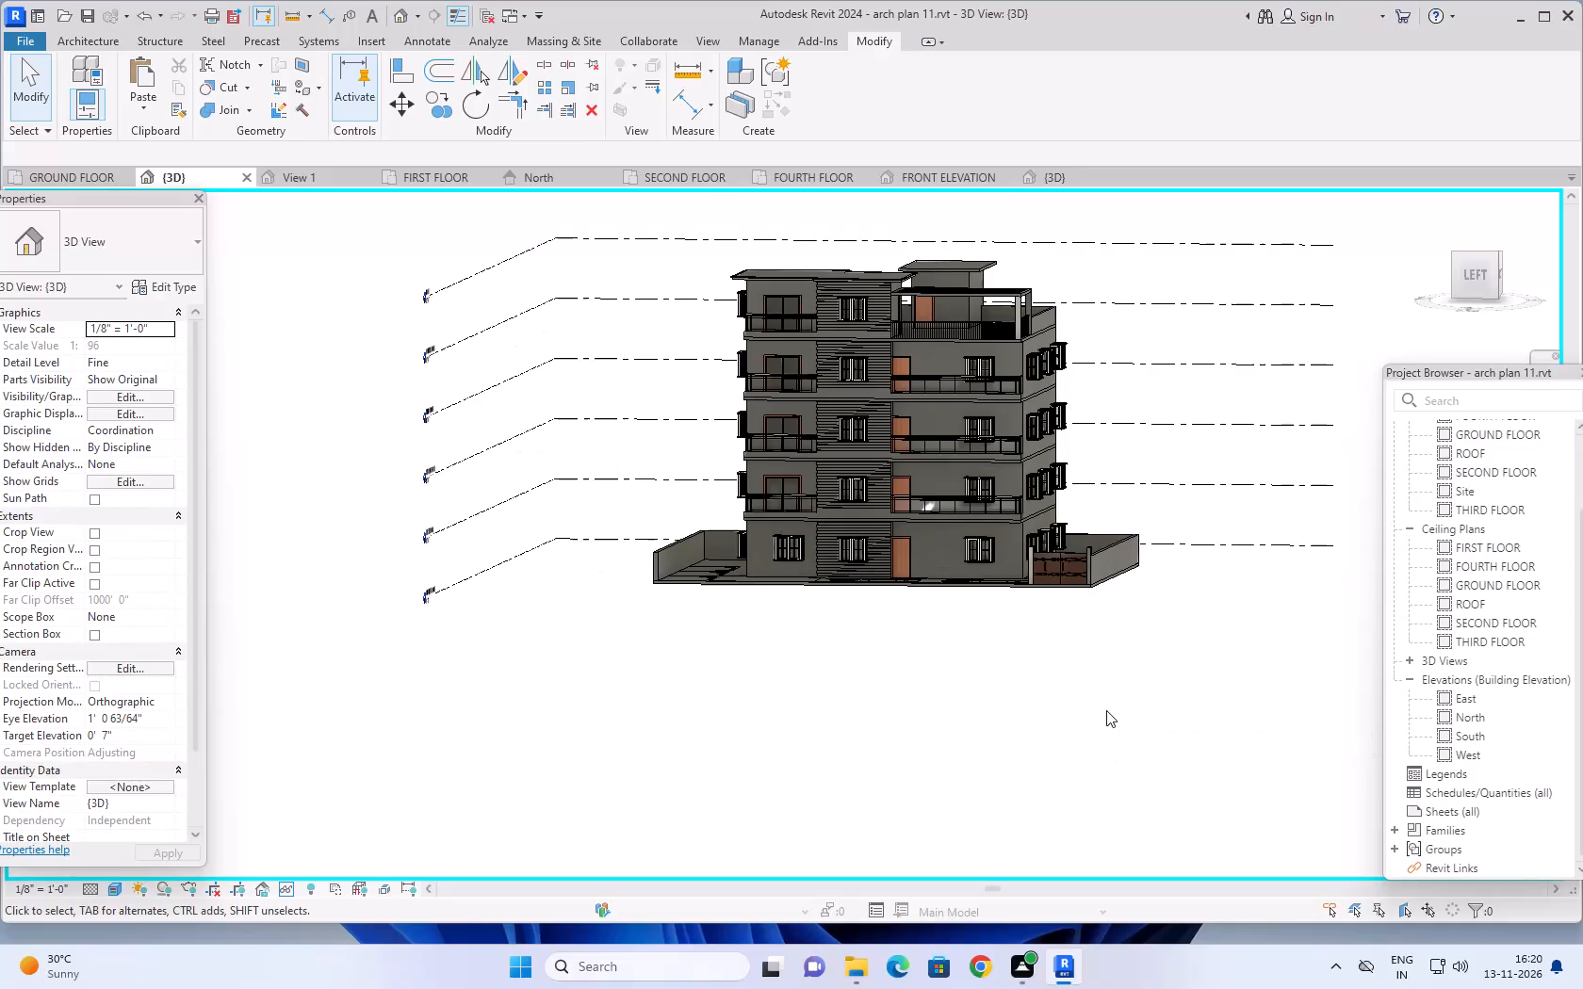
{"action": "middle_click_drag", "start_coordinate": [908, 684], "coordinate": [951, 698]}
{"action": "scroll", "coordinate": [967, 660], "scroll_direction": "up", "scroll_amount": 4}
{"action": "middle_click_drag", "start_coordinate": [1036, 609], "coordinate": [1030, 630]}
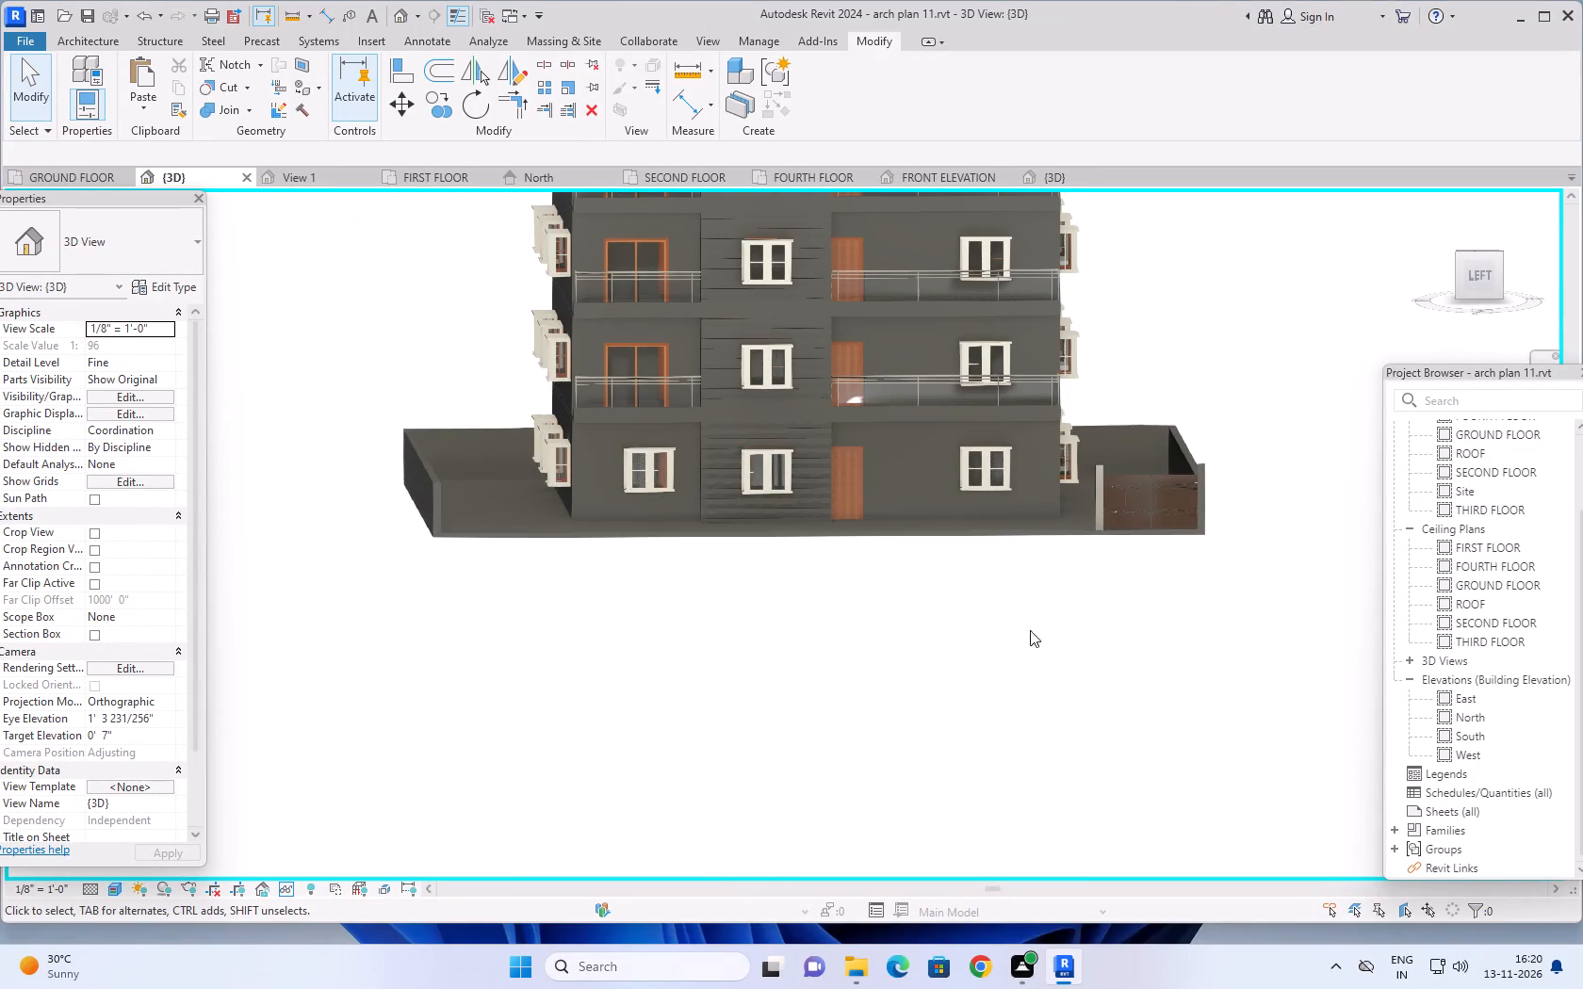
{"action": "middle_click_drag", "start_coordinate": [1030, 630], "coordinate": [1011, 840]}
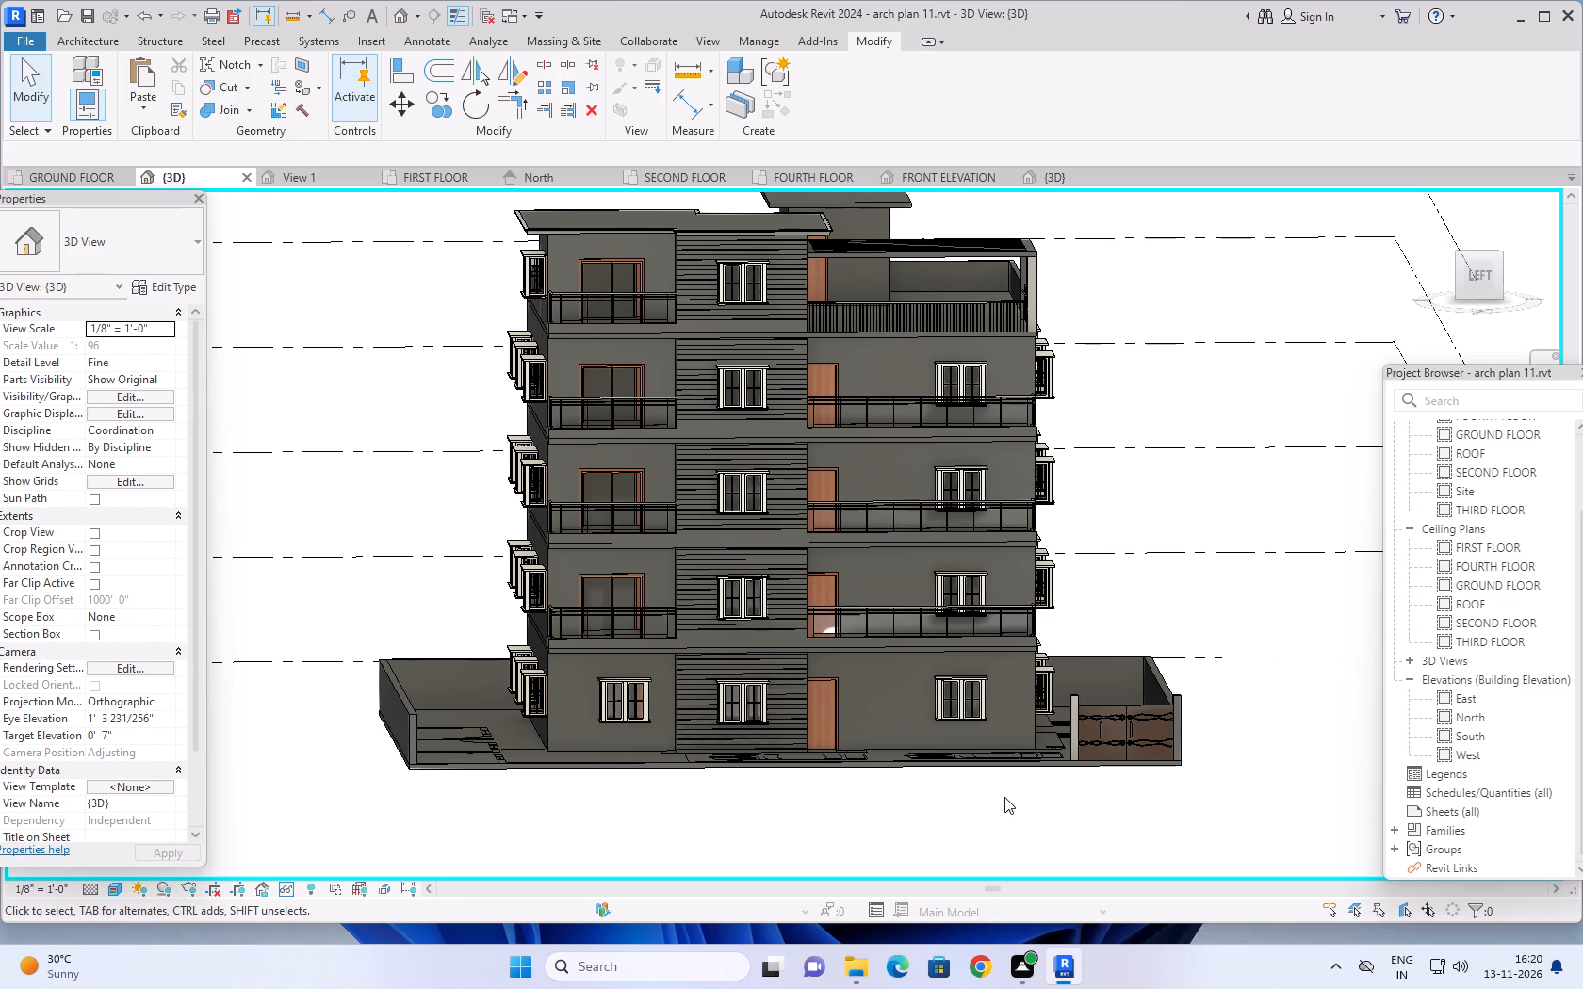
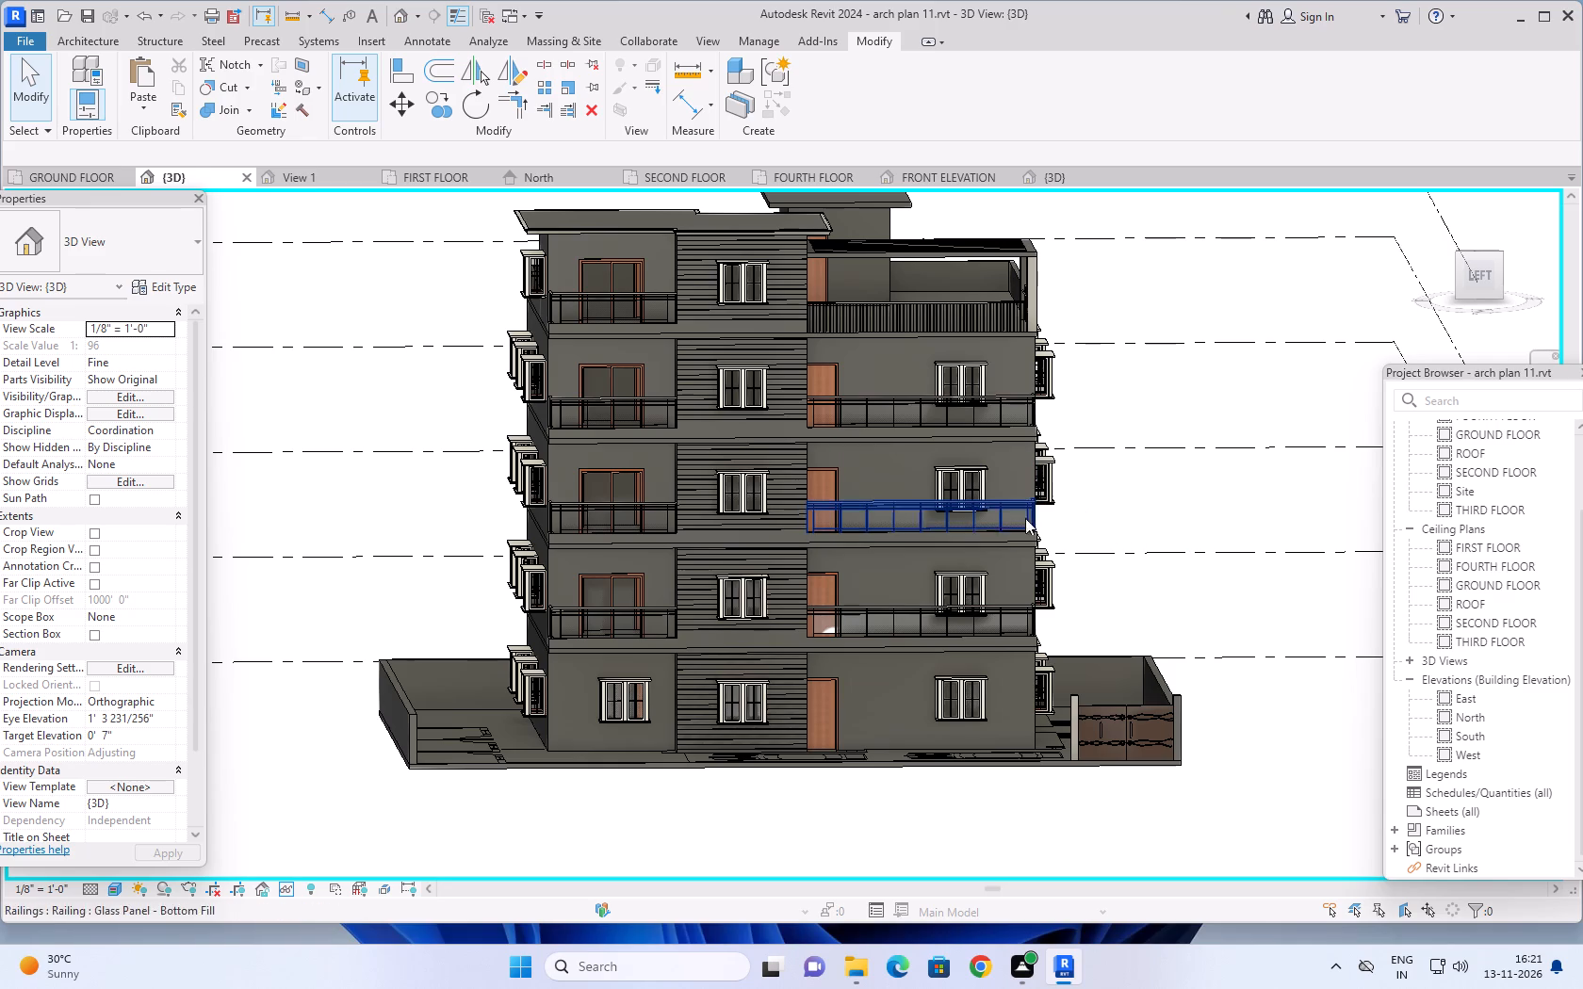
Examine the whole building and its compound in the 3D view, from the left side and from a raised corner angle.
{"action": "scroll", "coordinate": [1176, 521], "scroll_direction": "down", "scroll_amount": 1}
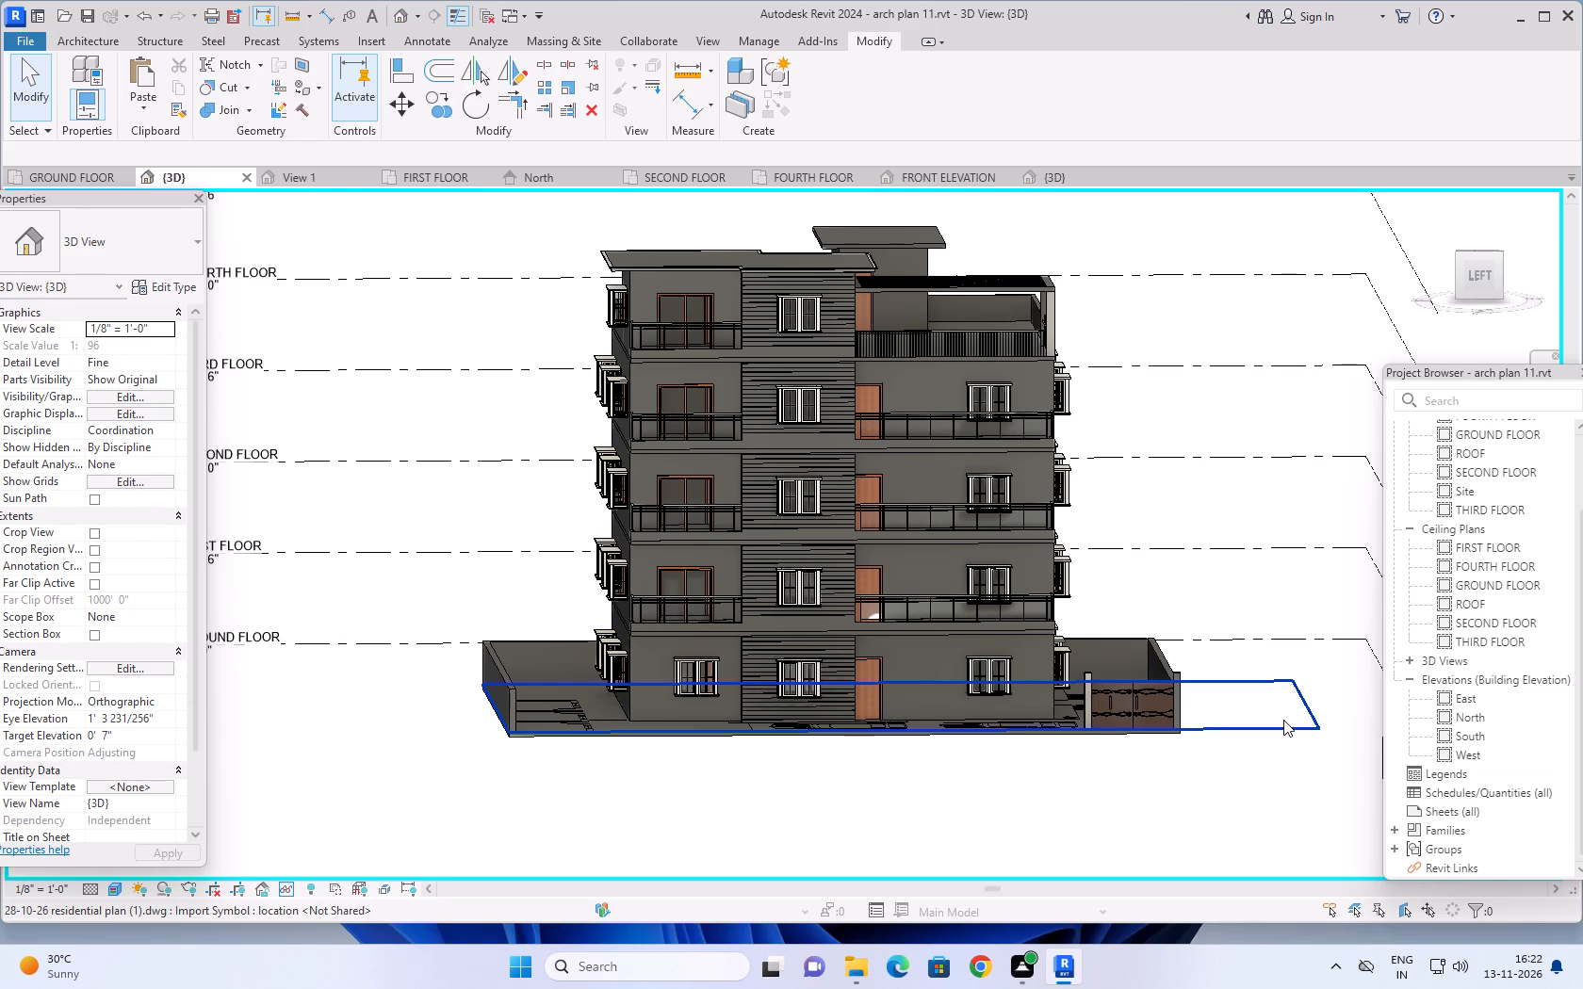
{"action": "scroll", "coordinate": [1257, 656], "scroll_direction": "down", "scroll_amount": 2}
{"action": "middle_click_drag", "start_coordinate": [1272, 803], "coordinate": [1233, 803]}
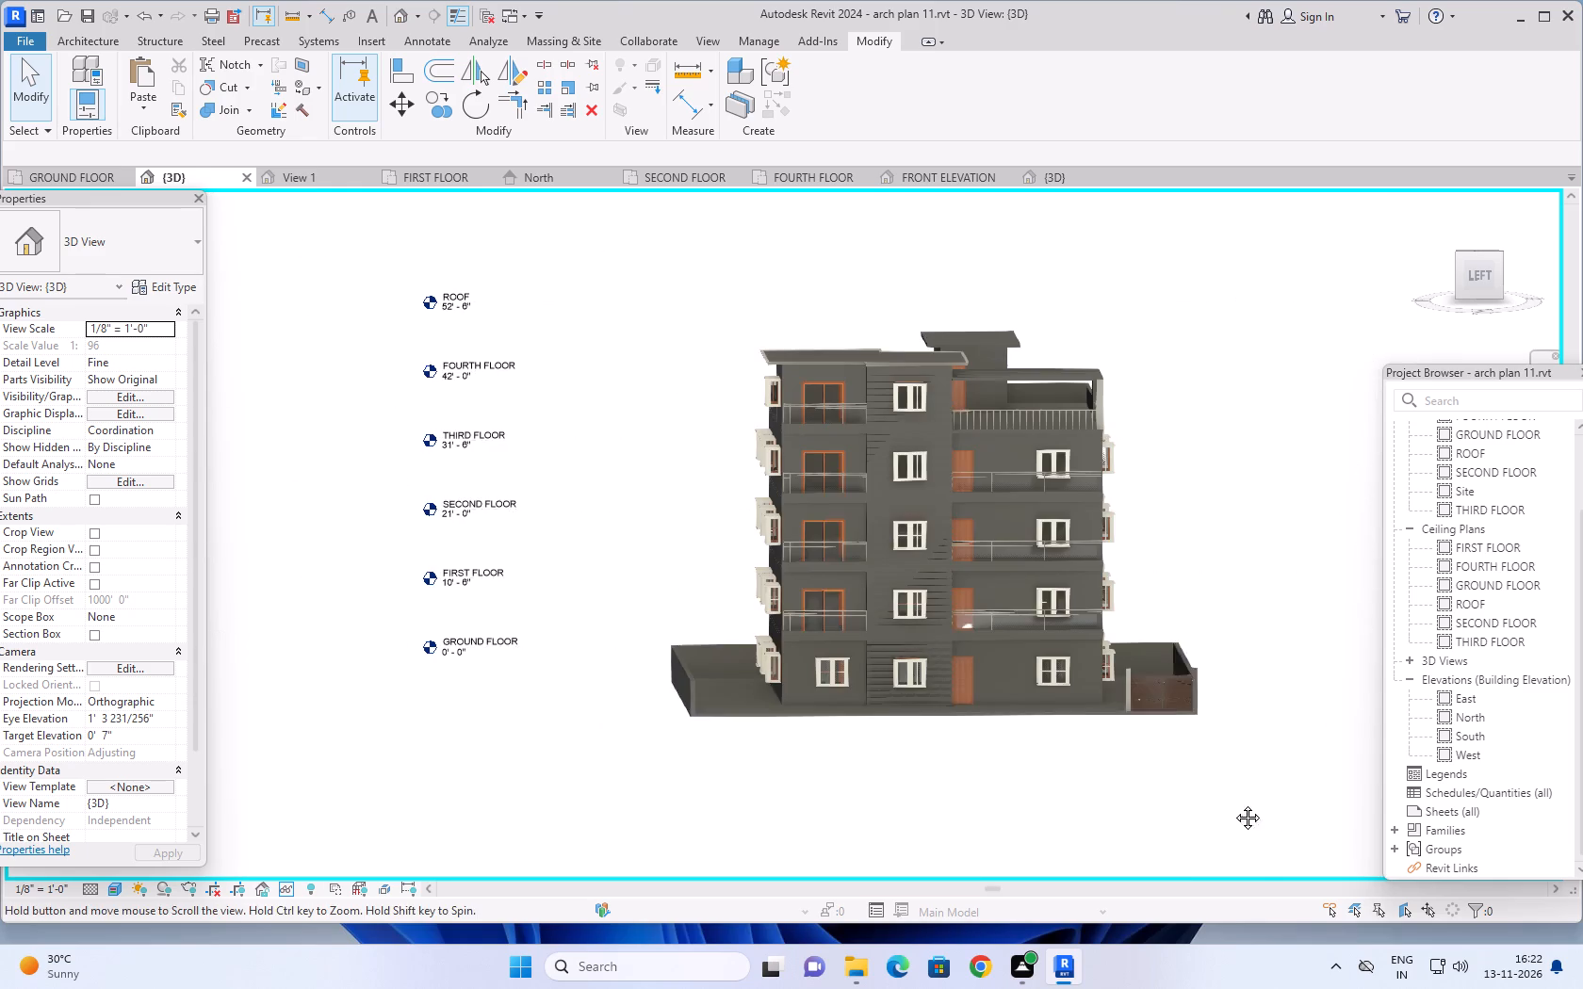
{"action": "middle_click_drag", "start_coordinate": [1233, 803], "coordinate": [1169, 794]}
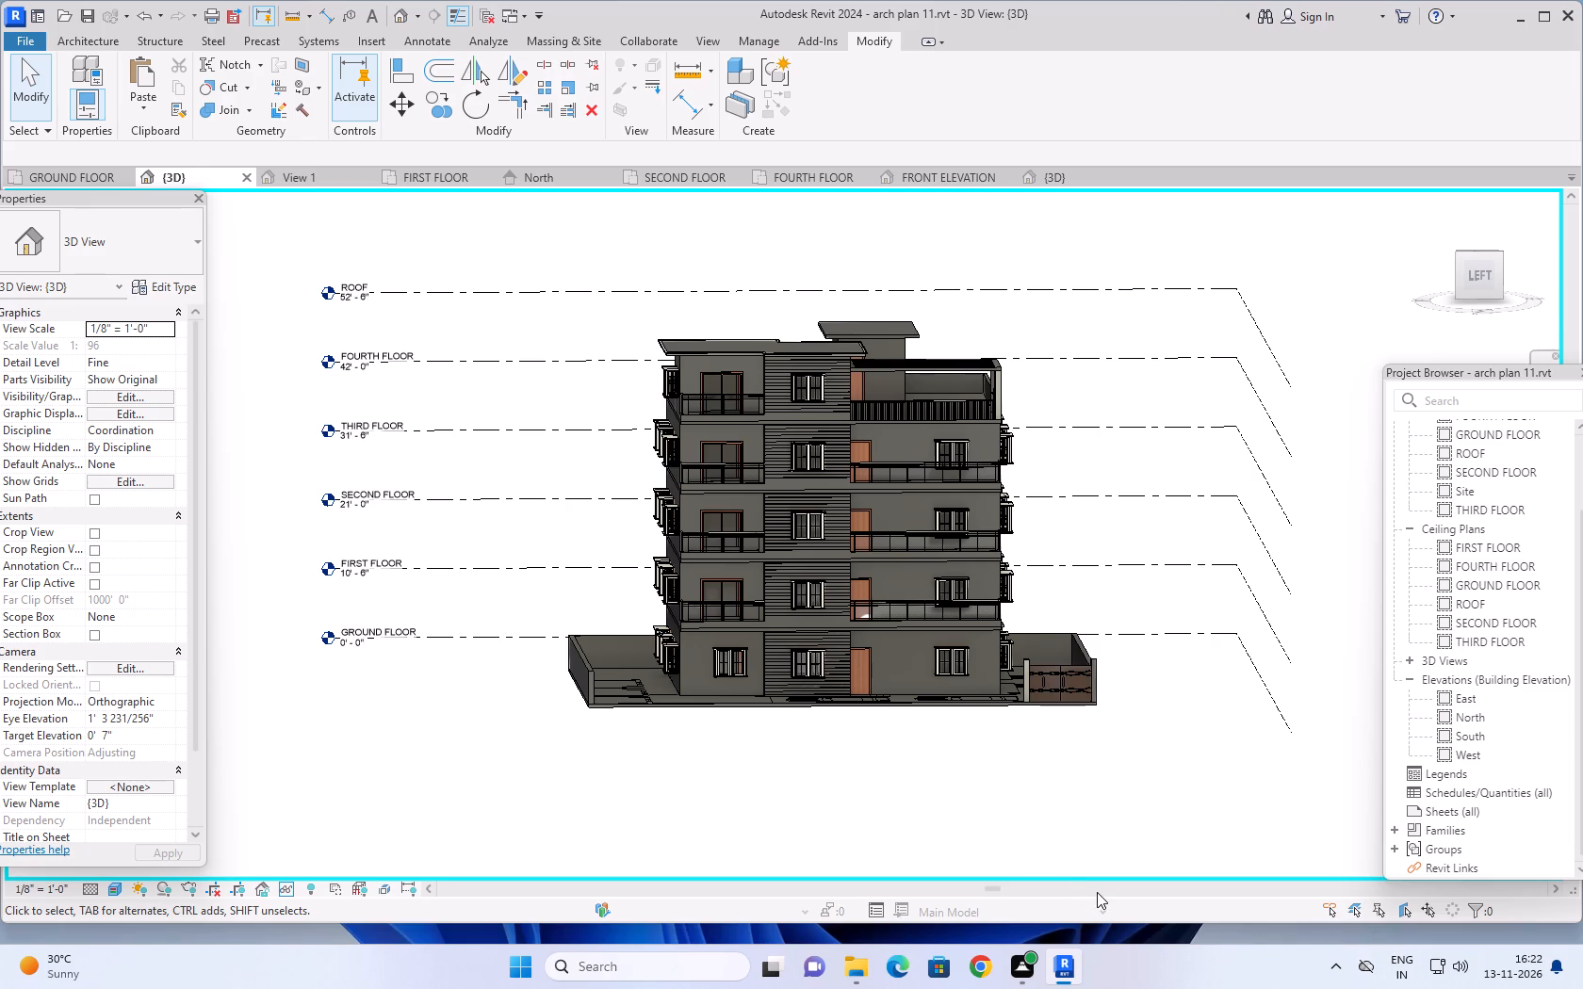
{"action": "scroll", "coordinate": [1132, 727], "scroll_direction": "down", "scroll_amount": 2}
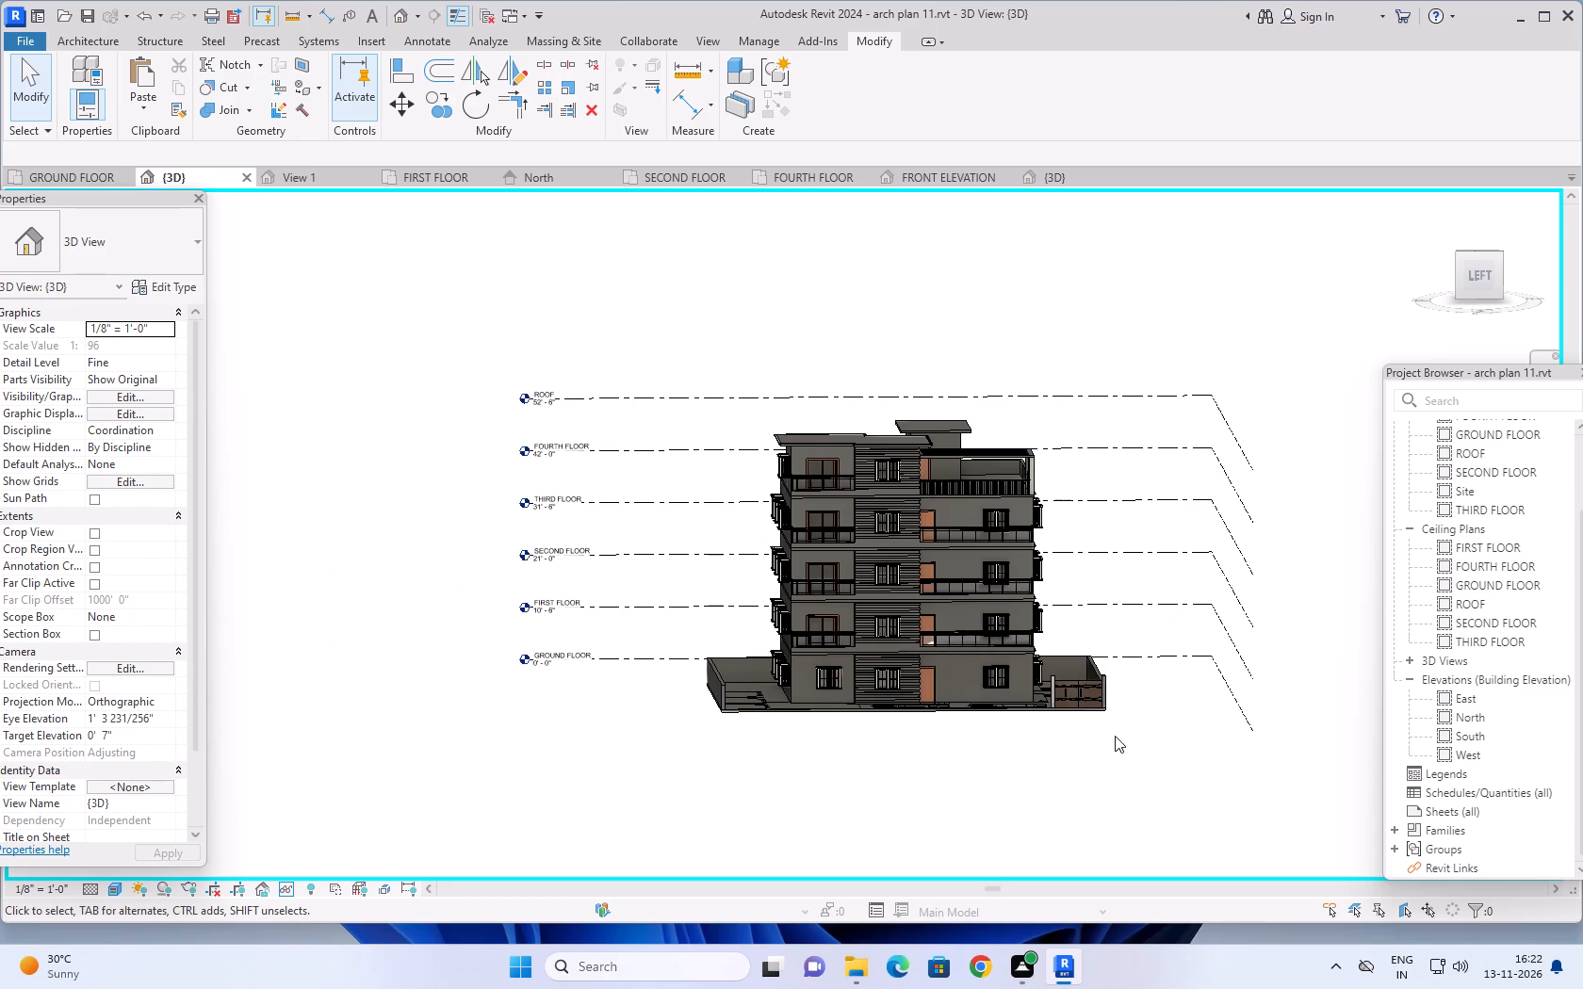
{"action": "middle_click_drag", "start_coordinate": [1163, 759], "coordinate": [1085, 731]}
{"action": "middle_click_drag", "start_coordinate": [1047, 770], "coordinate": [1109, 816]}
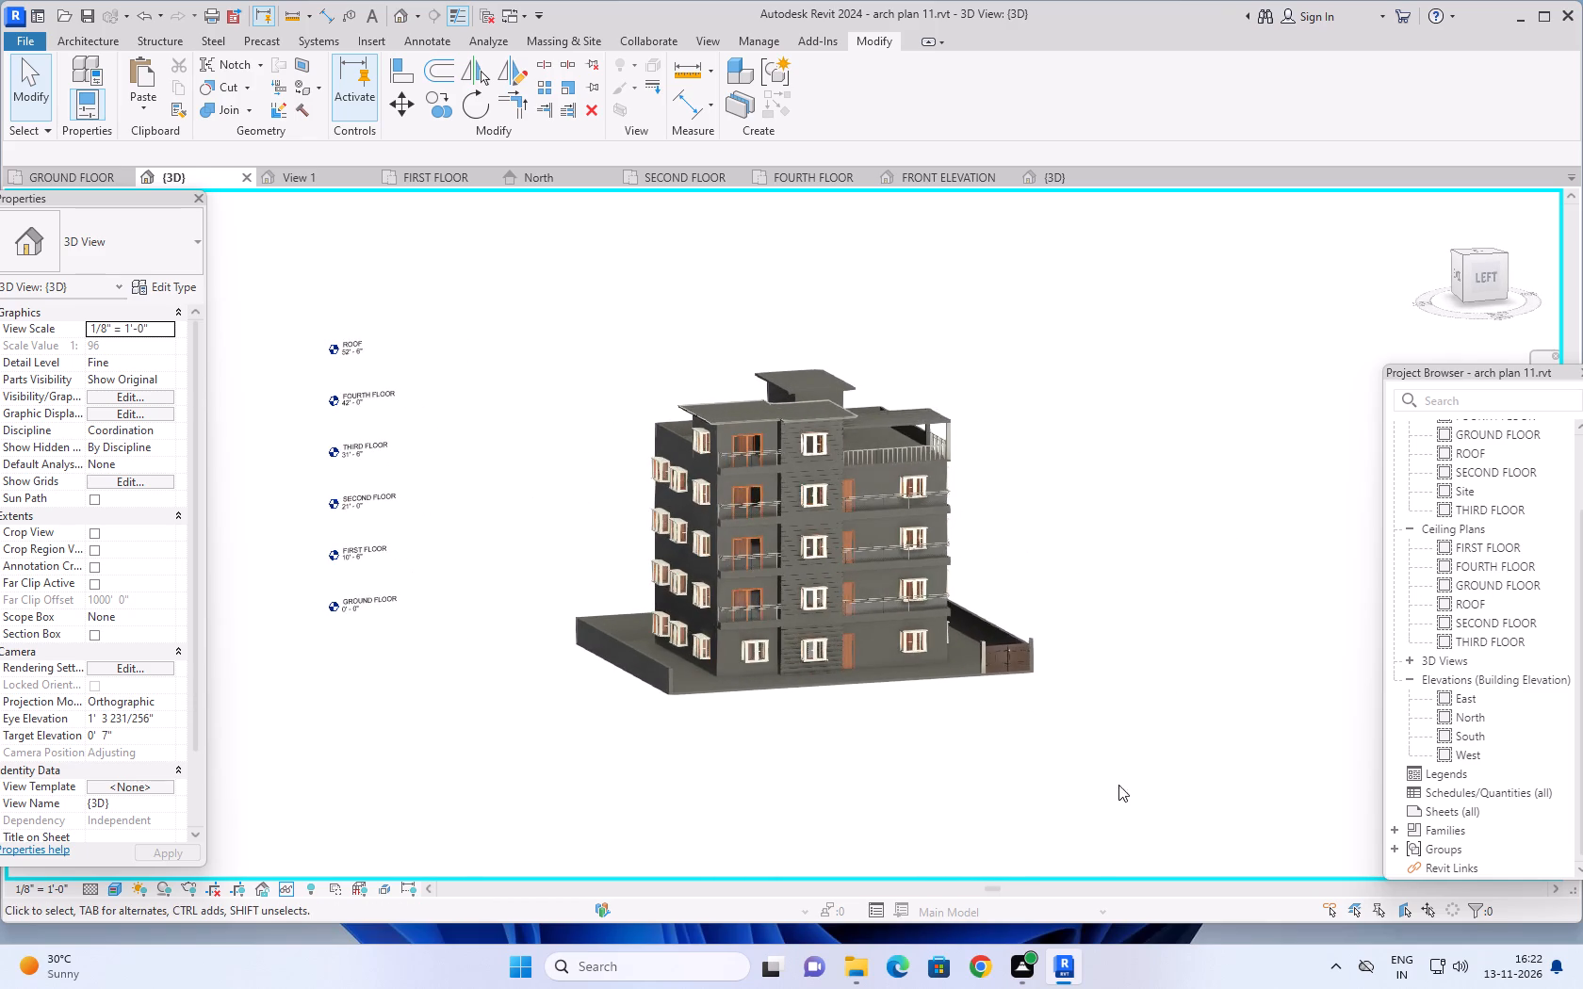
{"action": "middle_click_drag", "start_coordinate": [1127, 682], "coordinate": [1130, 760], "text": "shift"}
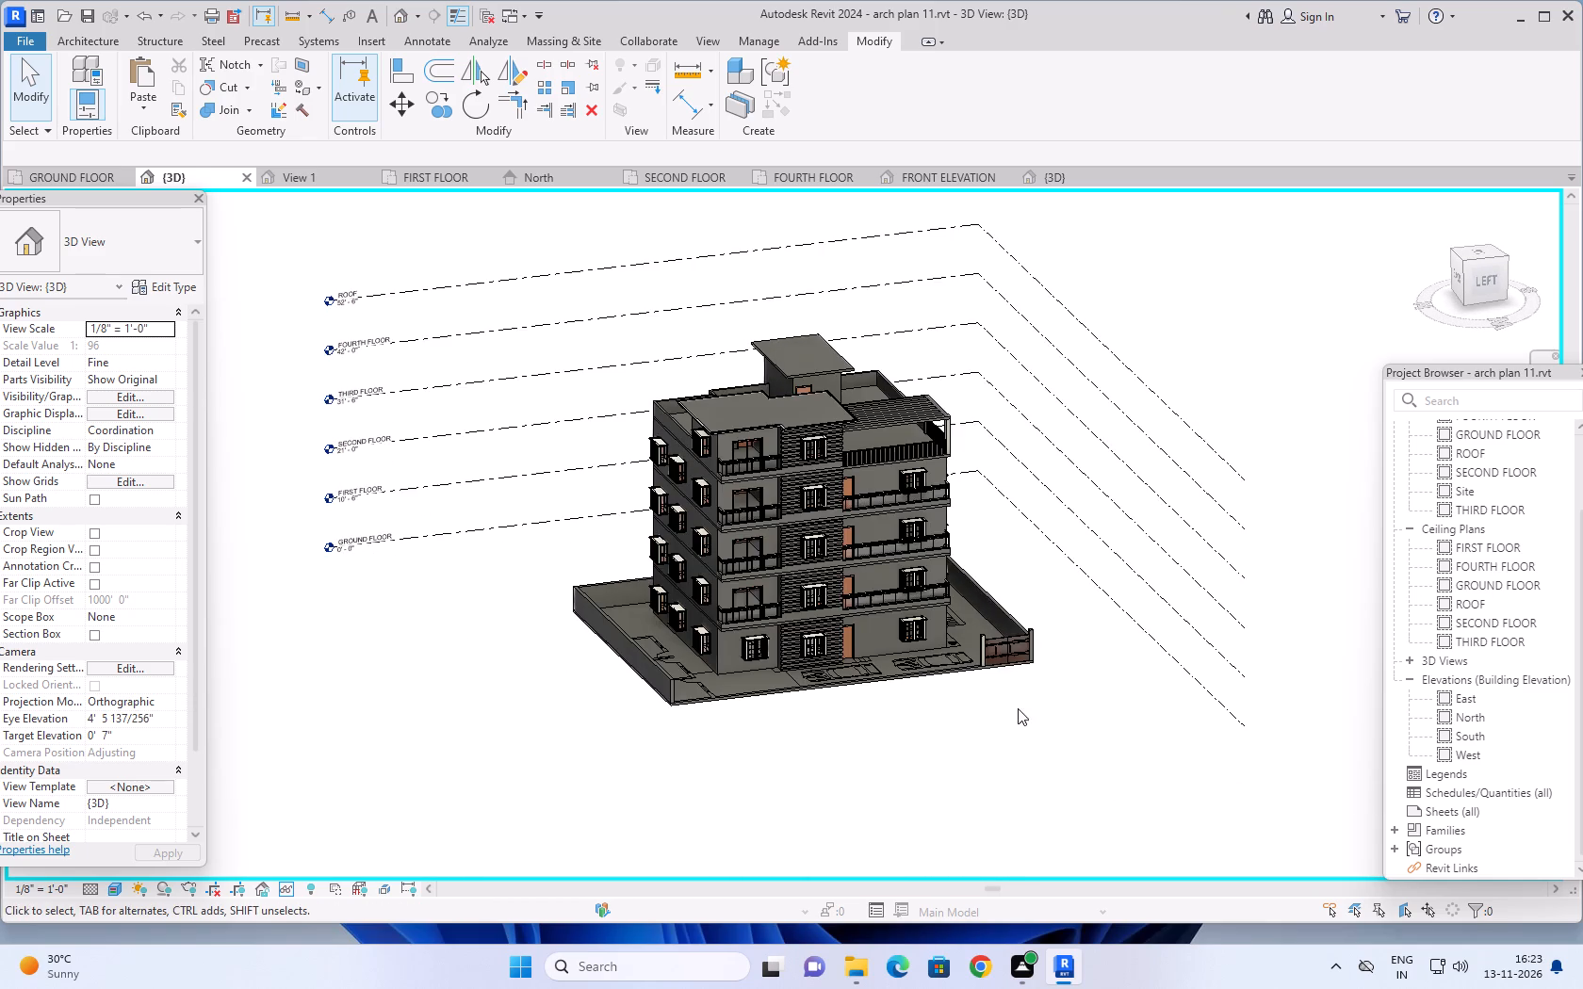
{"action": "middle_click_drag", "start_coordinate": [1018, 708], "coordinate": [1112, 697]}
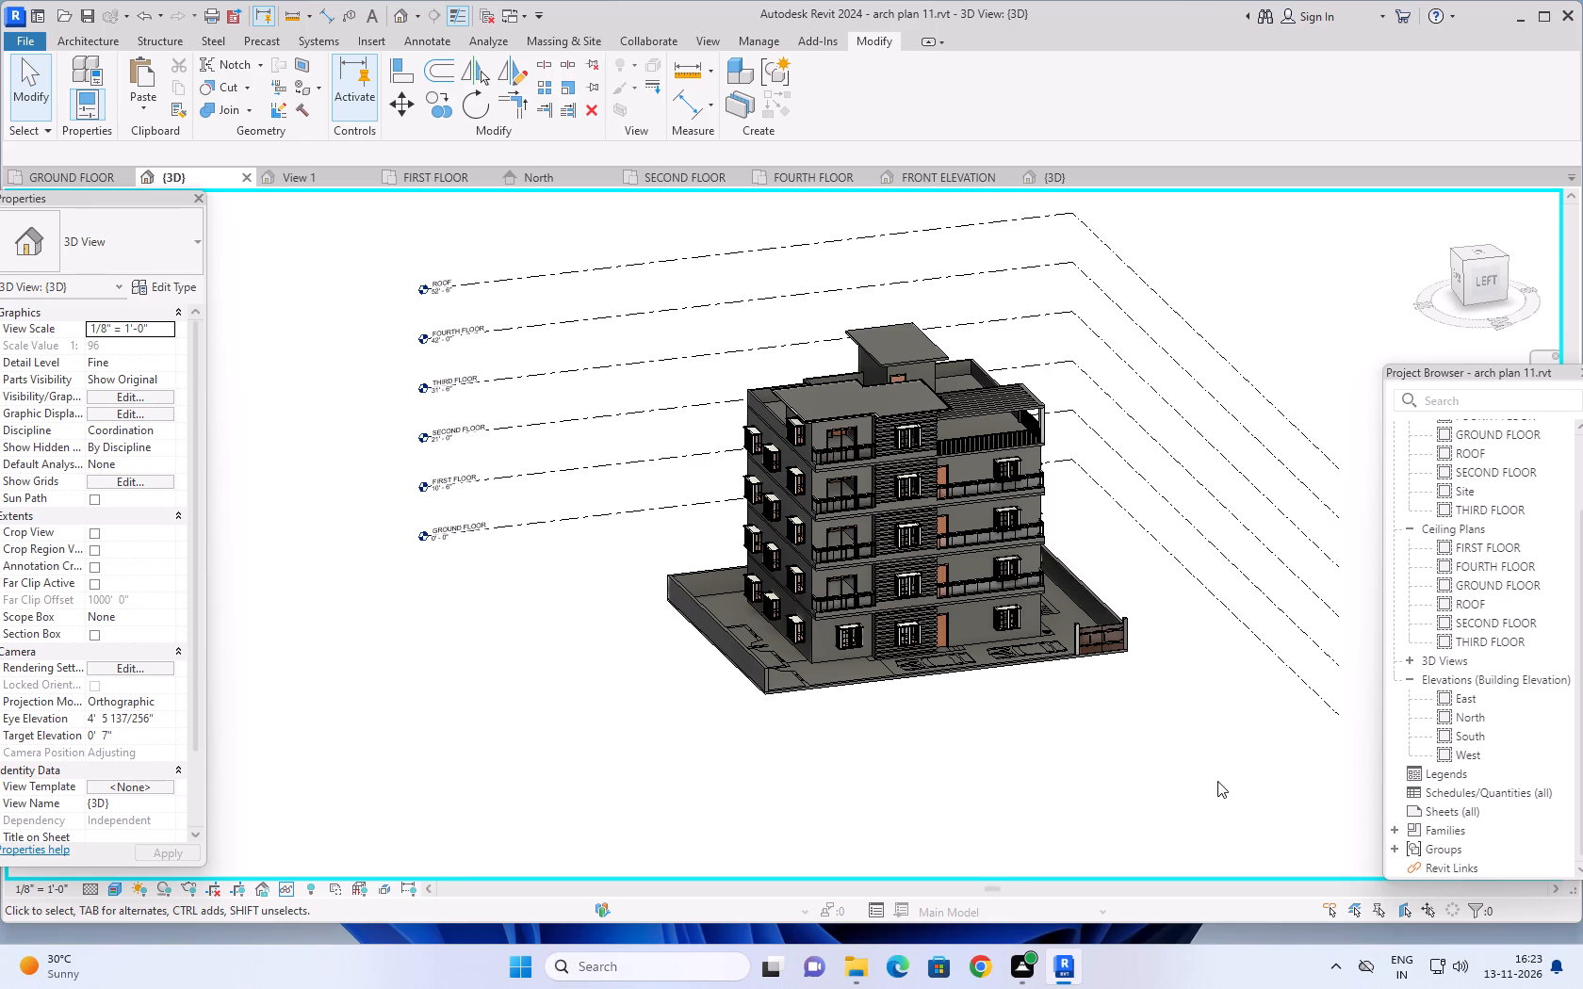
{"action": "scroll", "coordinate": [1160, 742], "scroll_direction": "down", "scroll_amount": 1}
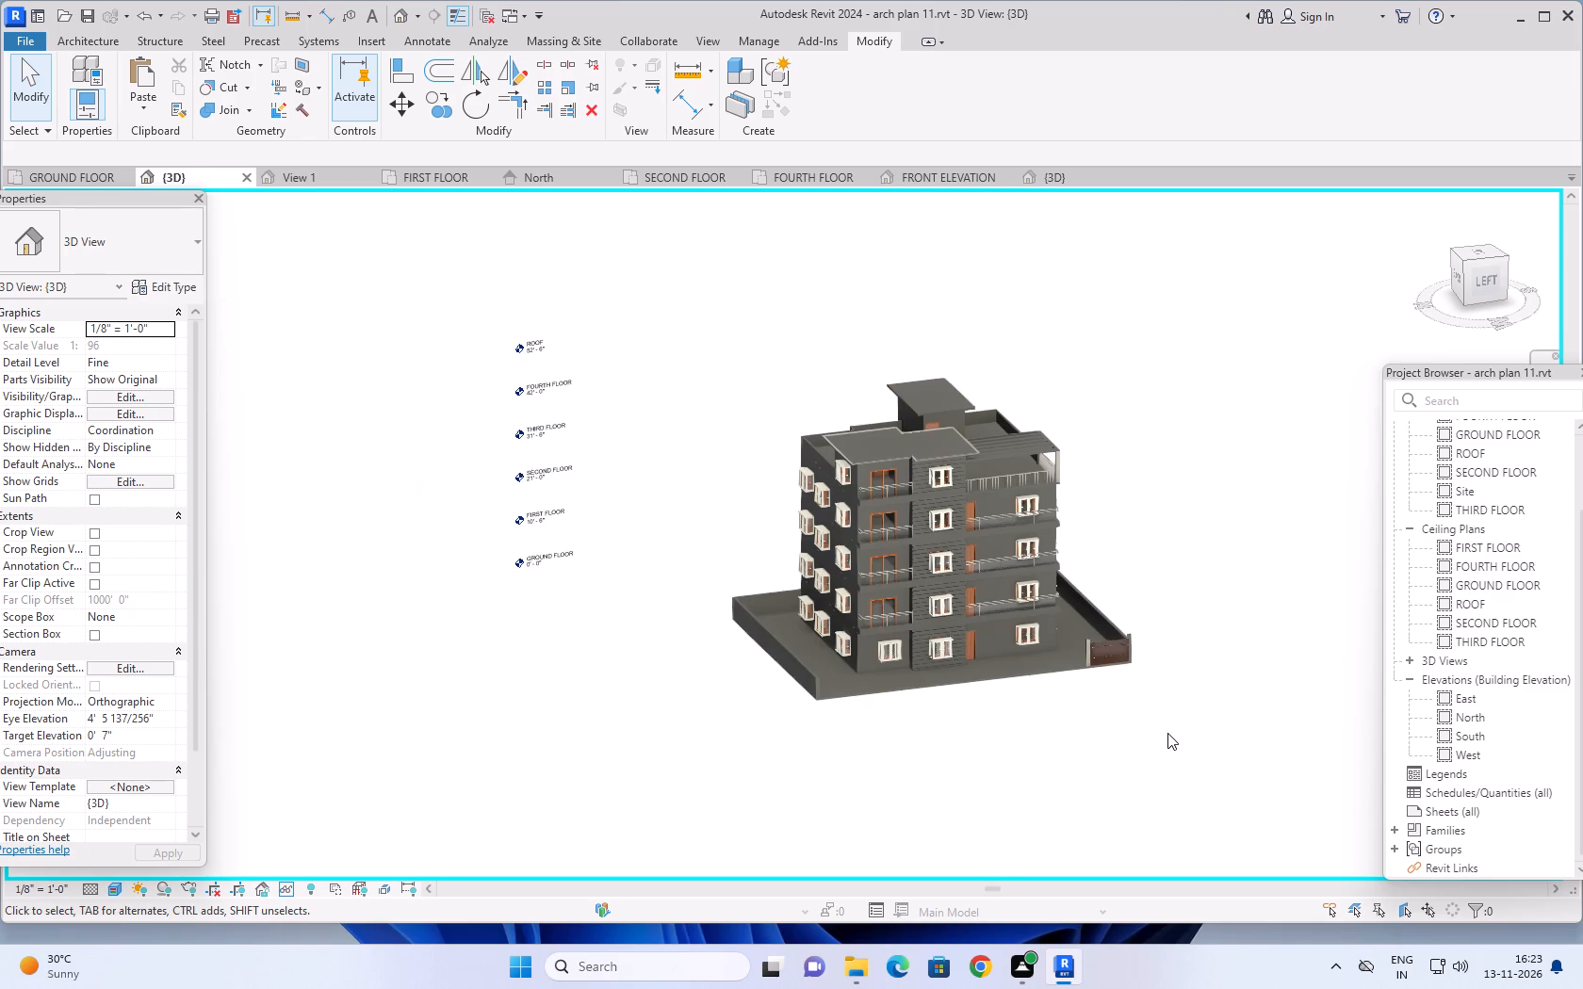
{"action": "middle_click_drag", "start_coordinate": [1169, 730], "coordinate": [1144, 745]}
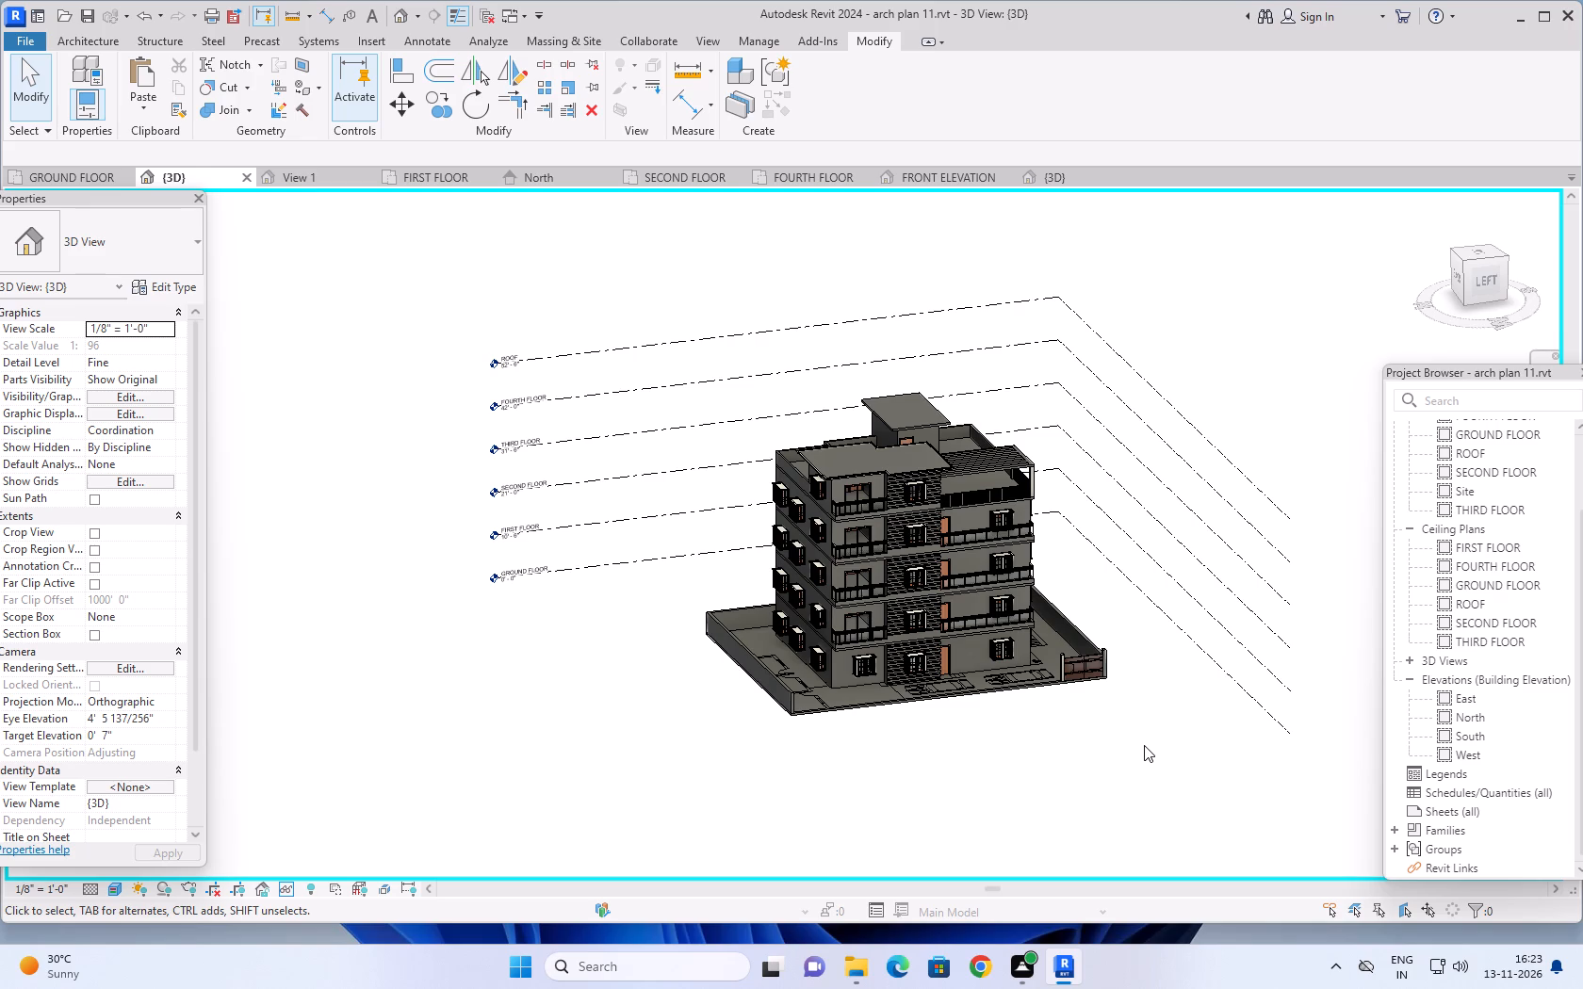
Reset the temporary hide/isolate in the 3D view and dismiss the save reminder without saving.
{"action": "type", "text": "HR"}
{"action": "left_click", "coordinate": [936, 313]}
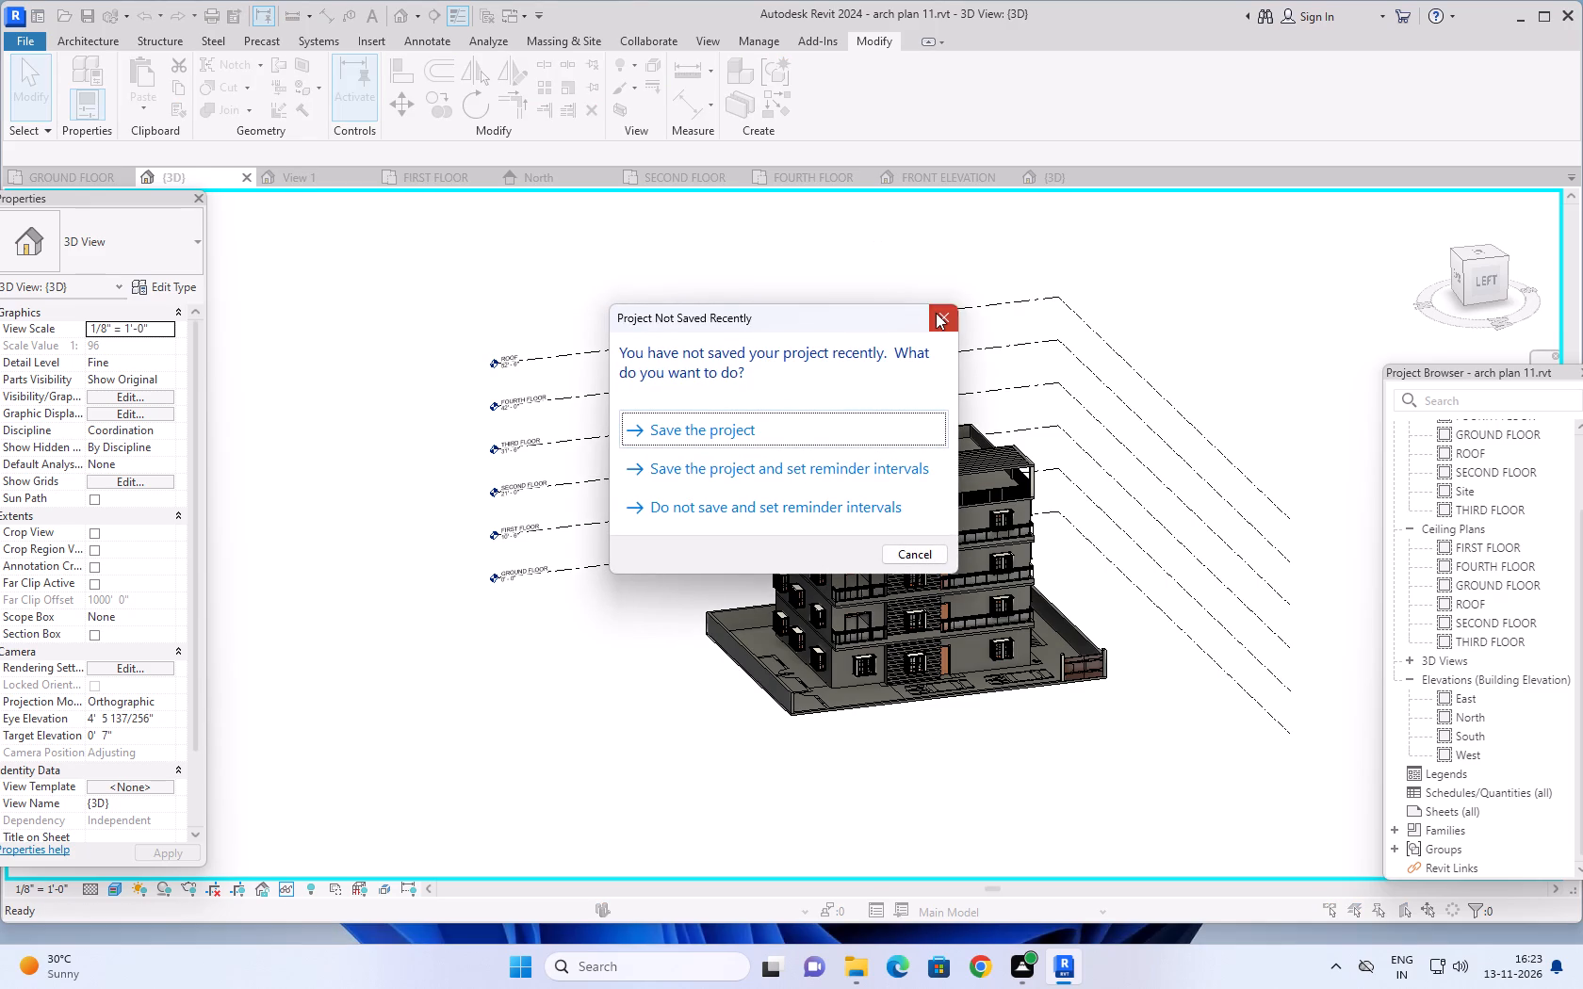
Examine the left facade straight on, from the compound wall up to the upper-floor balconies, railings, windows and slab edges.
{"action": "middle_click_drag", "start_coordinate": [931, 734], "coordinate": [926, 734]}
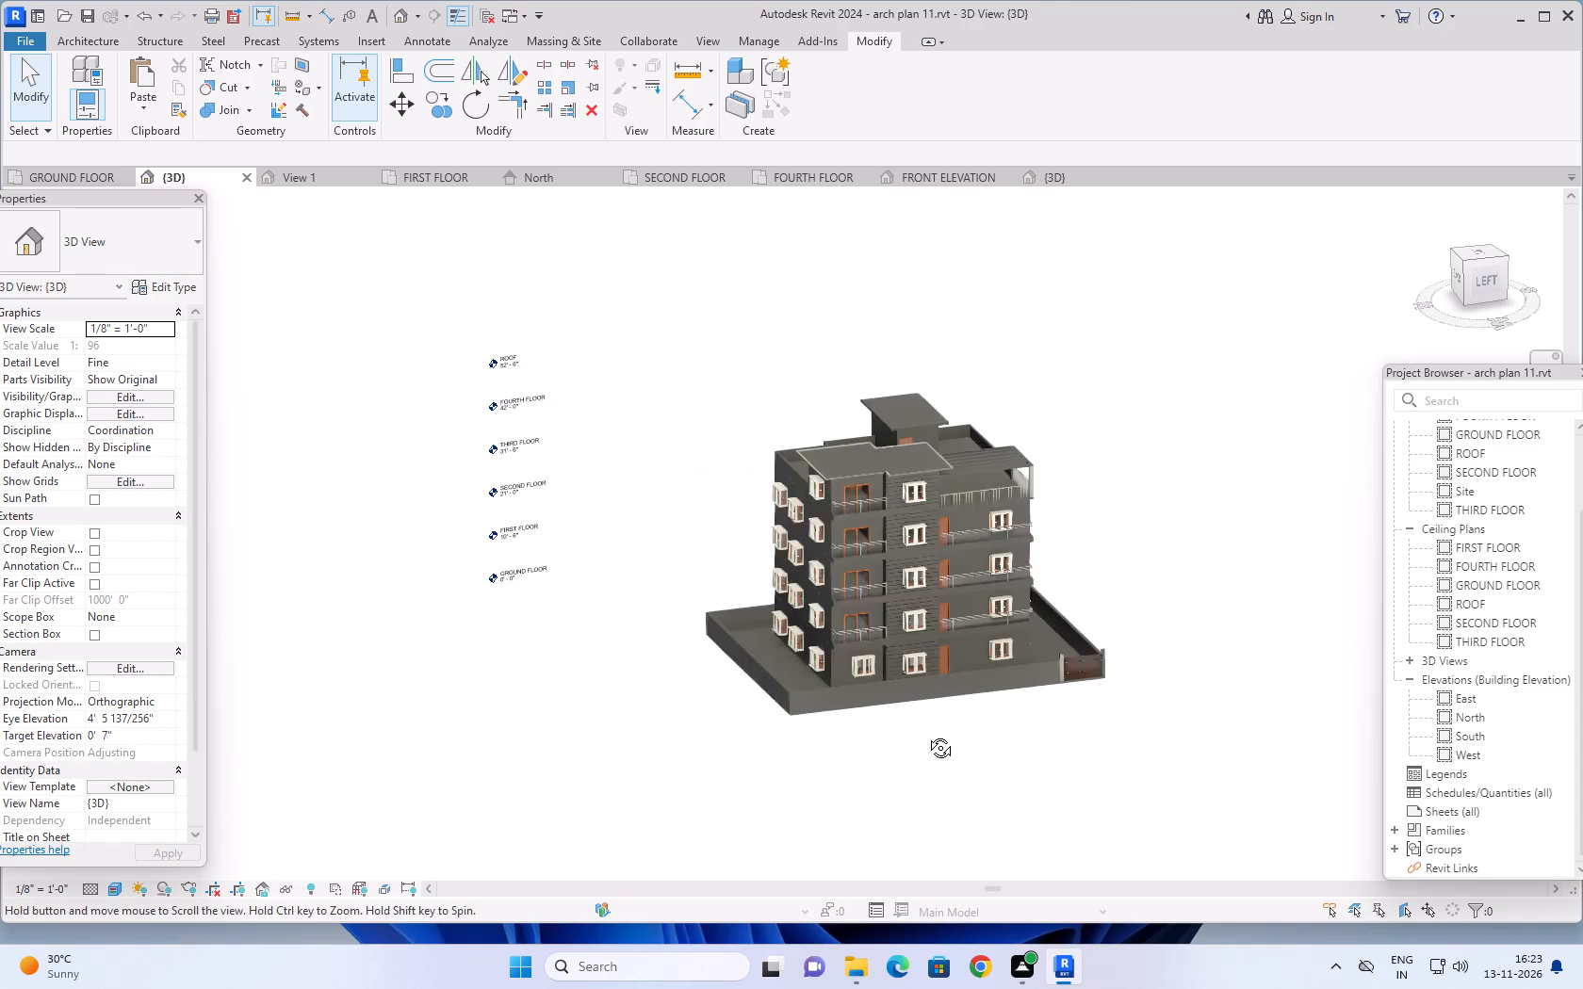
{"action": "middle_click_drag", "start_coordinate": [926, 734], "coordinate": [872, 720]}
{"action": "scroll", "coordinate": [873, 721], "scroll_direction": "up", "scroll_amount": 1, "text": "shift"}
{"action": "scroll", "coordinate": [931, 700], "scroll_direction": "up", "scroll_amount": 6}
{"action": "middle_click_drag", "start_coordinate": [1044, 724], "coordinate": [1037, 716]}
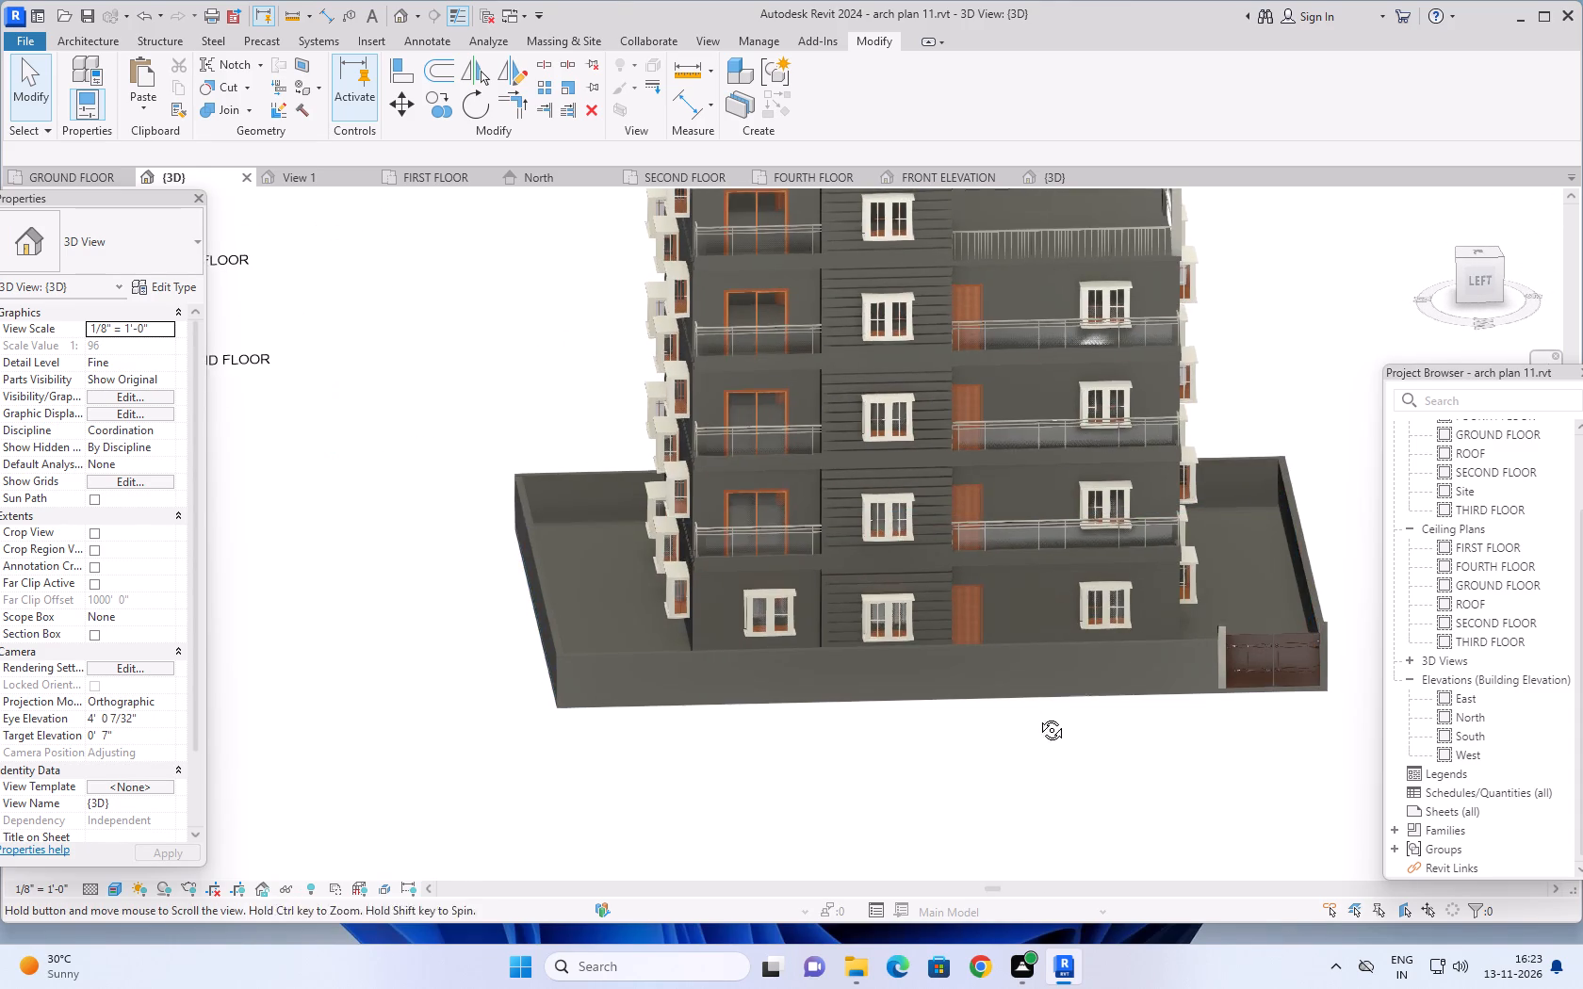
{"action": "middle_click_drag", "start_coordinate": [1037, 716], "coordinate": [1036, 656]}
{"action": "scroll", "coordinate": [1038, 707], "scroll_direction": "down", "scroll_amount": 1}
{"action": "middle_click_drag", "start_coordinate": [1056, 726], "coordinate": [1027, 761]}
{"action": "middle_click_drag", "start_coordinate": [1026, 761], "coordinate": [1018, 691], "text": "shift"}
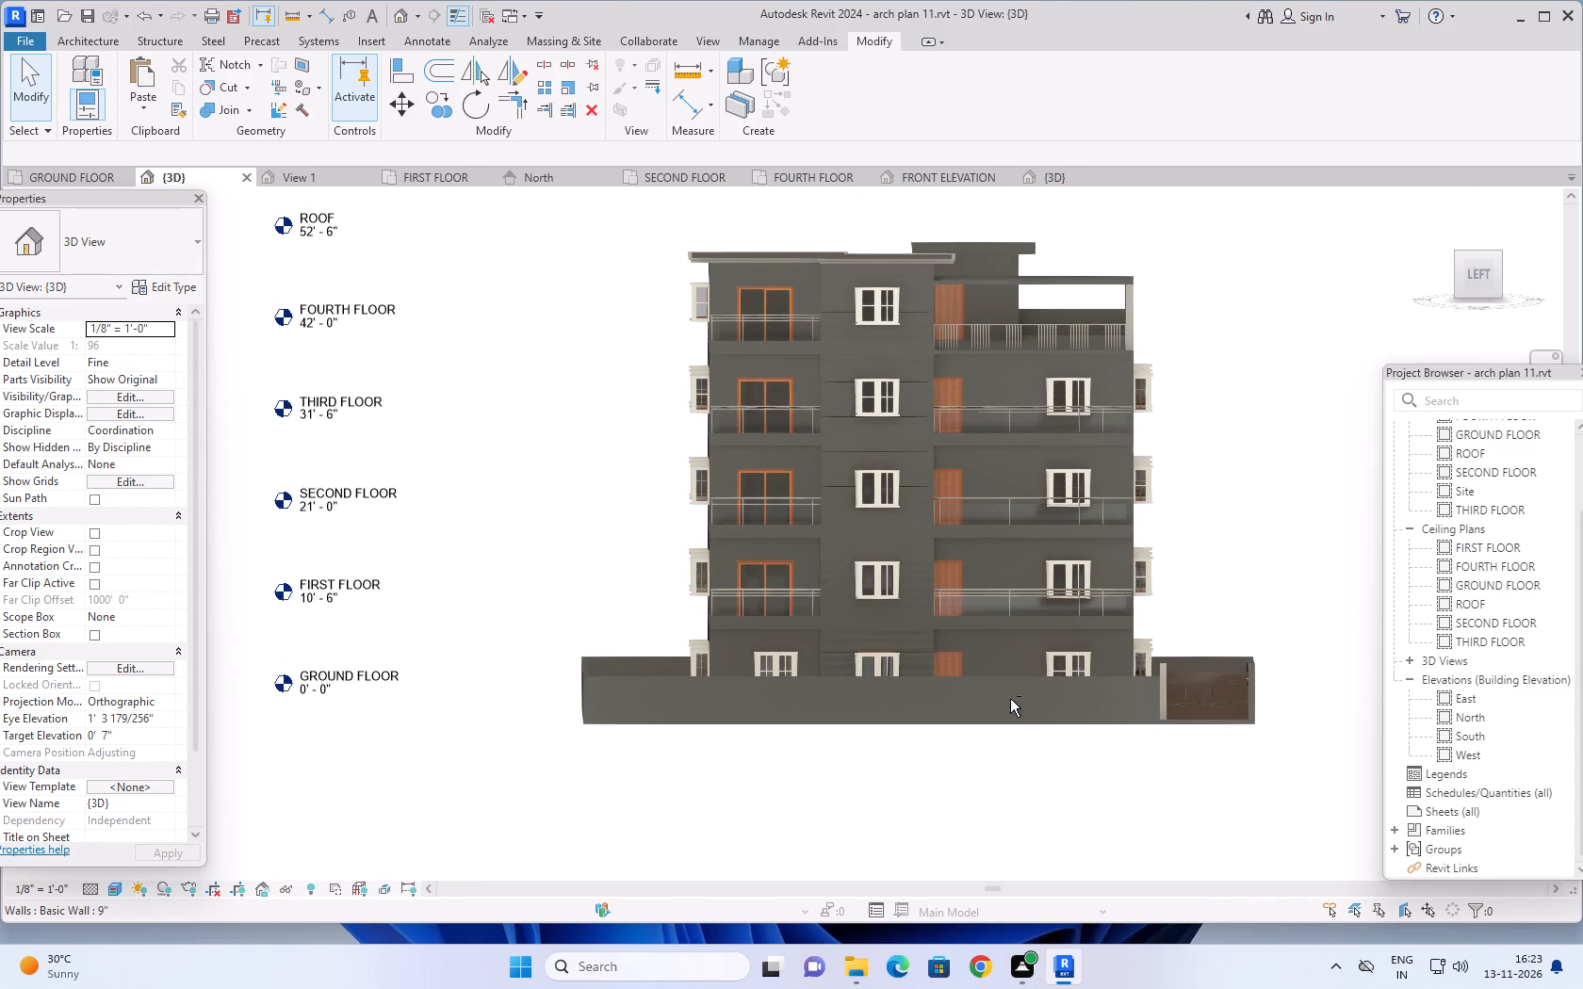
{"action": "scroll", "coordinate": [987, 772], "scroll_direction": "up", "scroll_amount": 1}
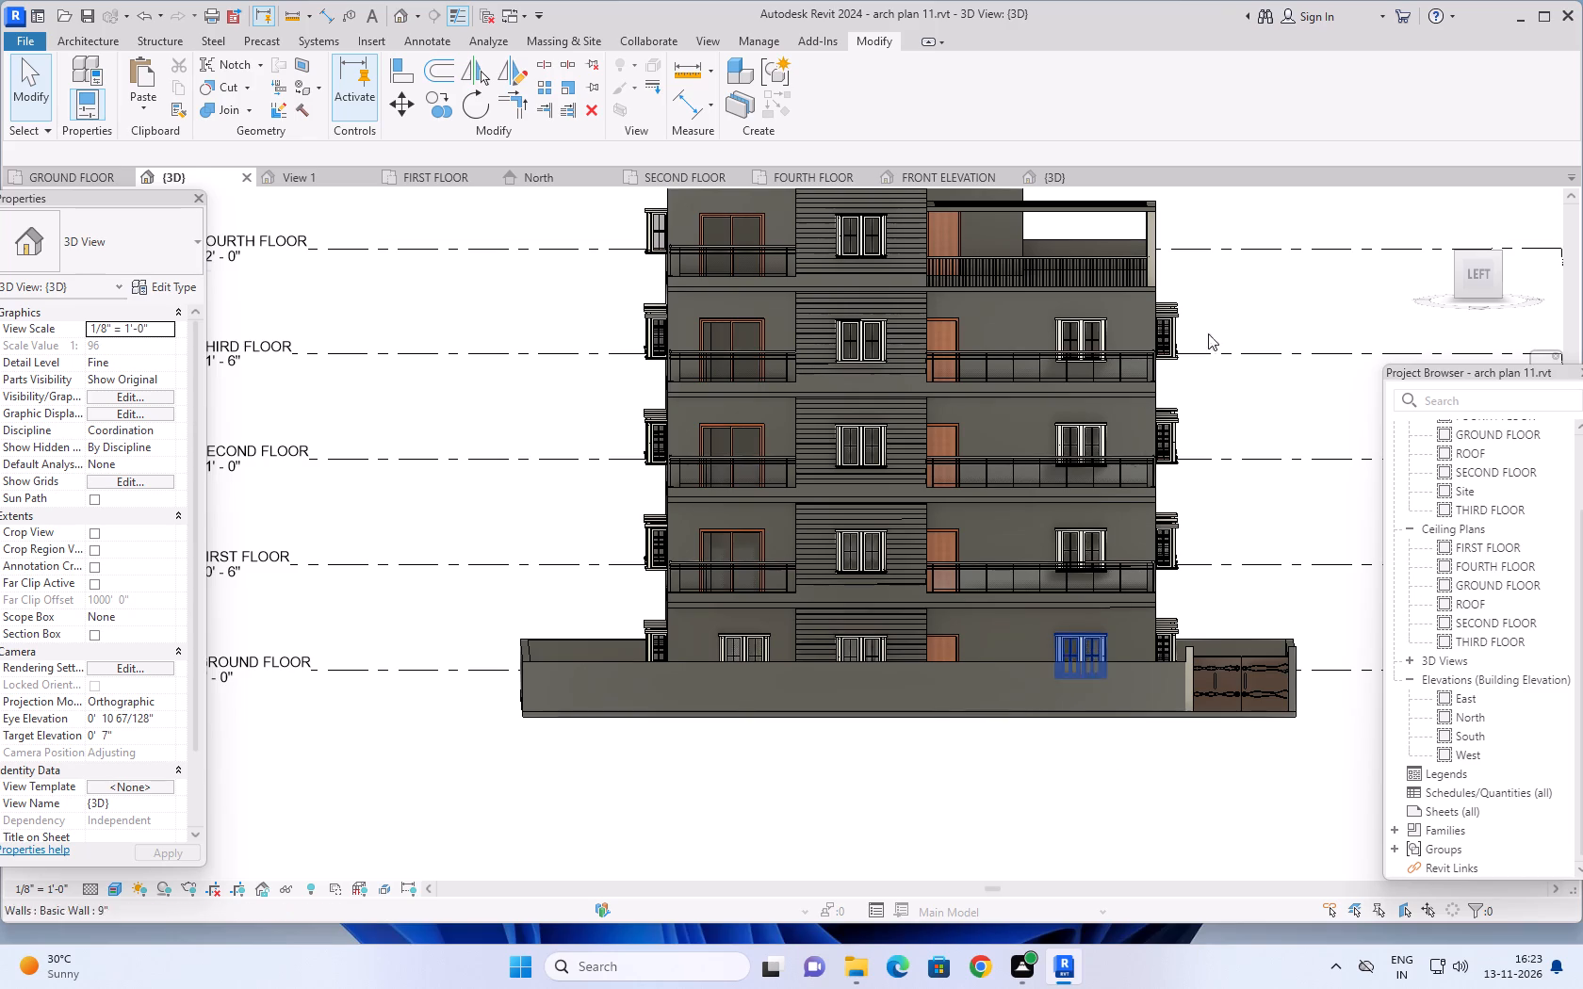
{"action": "scroll", "coordinate": [1089, 310], "scroll_direction": "up", "scroll_amount": 6}
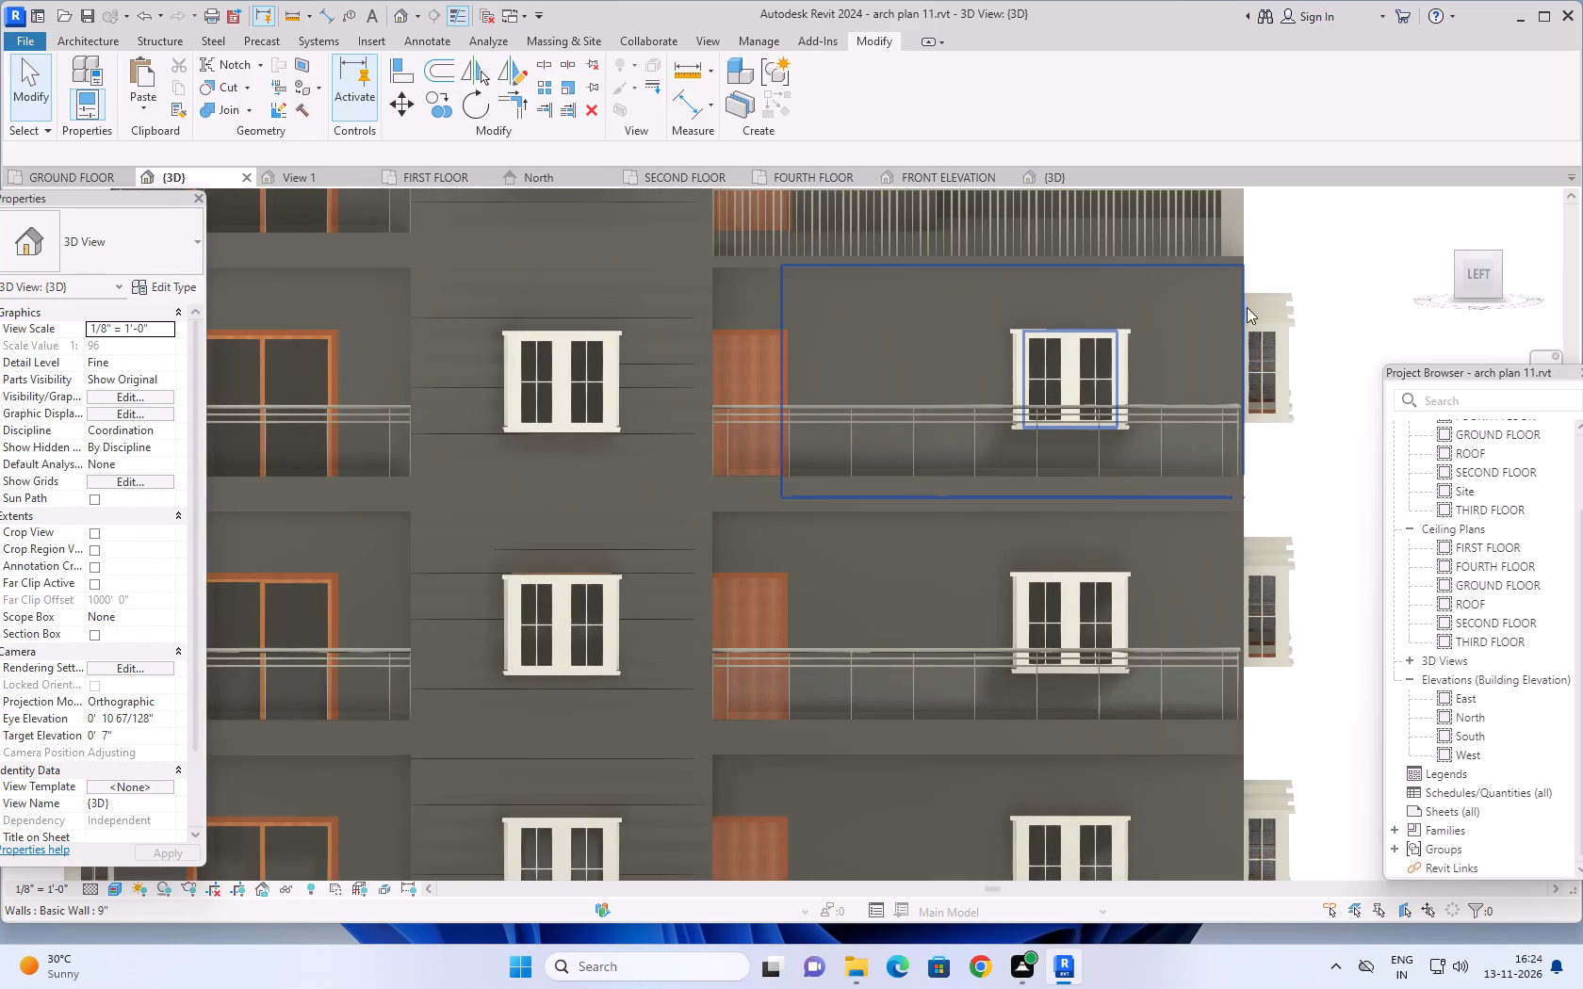
{"action": "scroll", "coordinate": [1303, 285], "scroll_direction": "down", "scroll_amount": 2}
{"action": "middle_click_drag", "start_coordinate": [1327, 250], "coordinate": [1268, 295]}
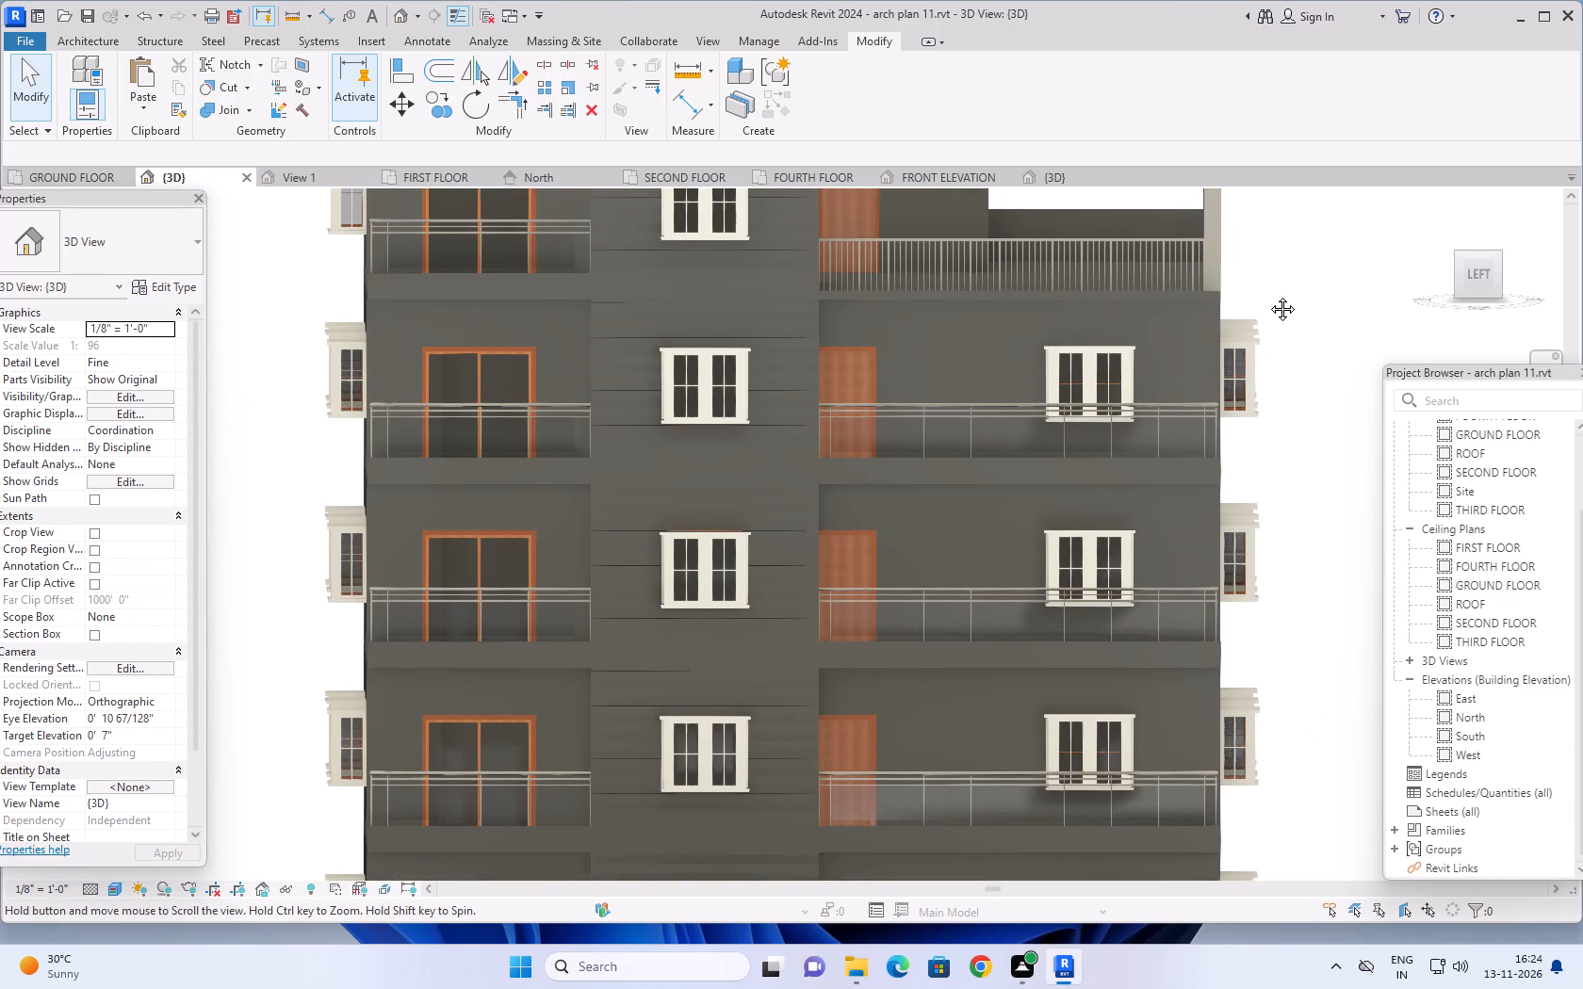
{"action": "middle_click_drag", "start_coordinate": [1268, 295], "coordinate": [1265, 298]}
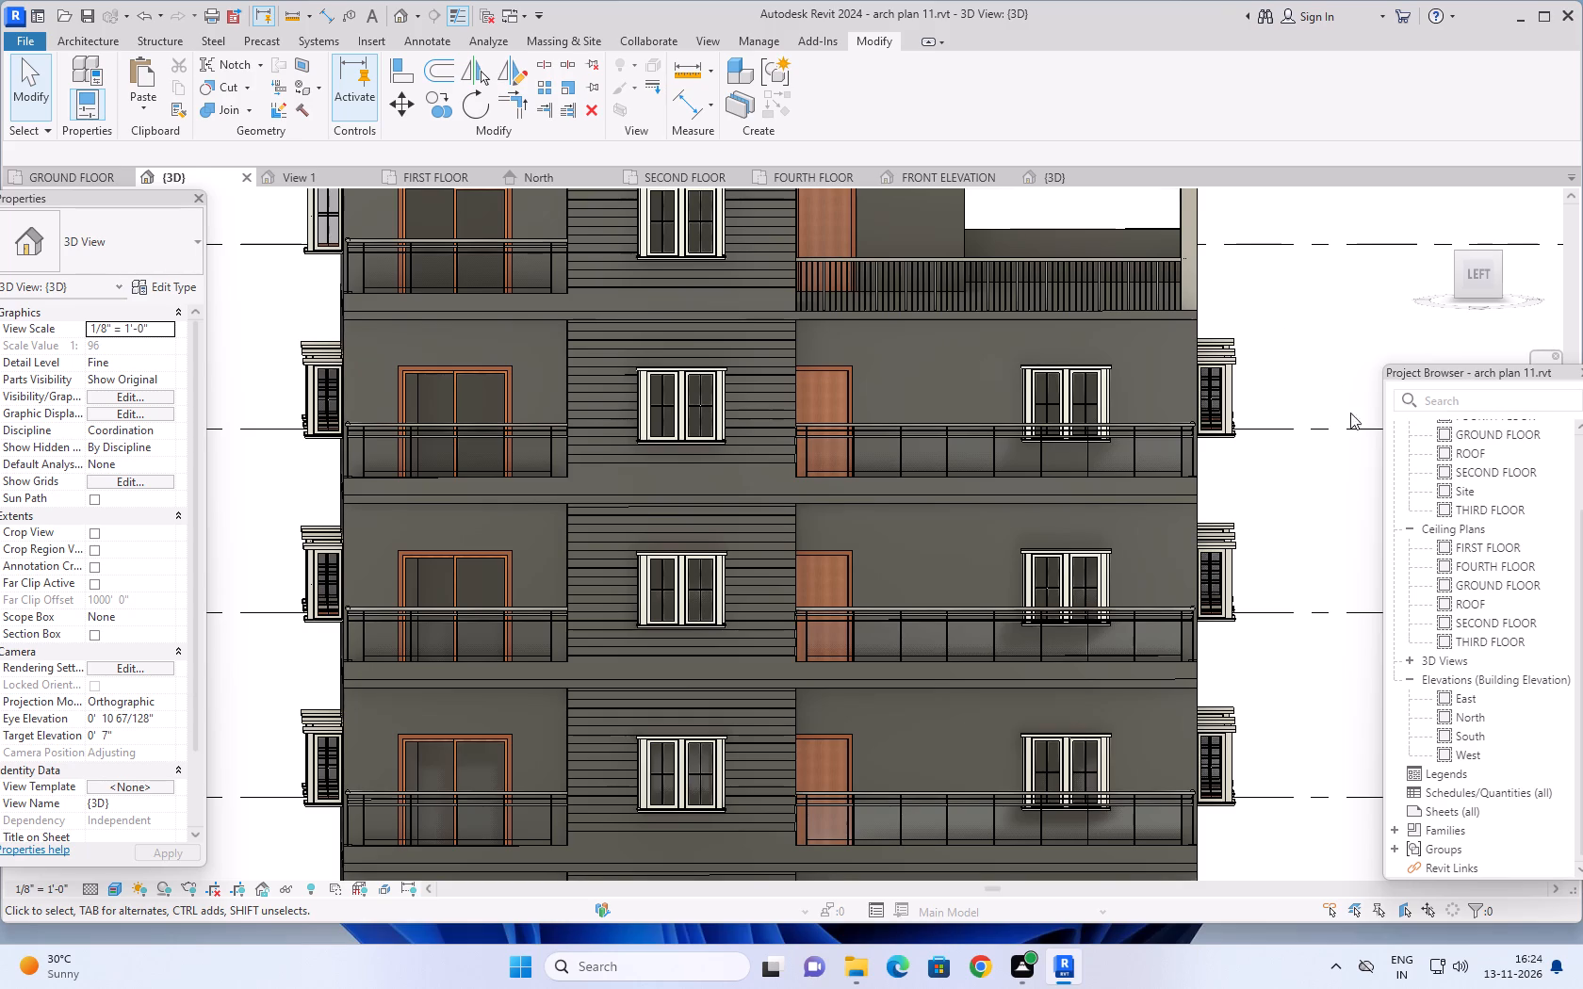
{"action": "scroll", "coordinate": [1289, 446], "scroll_direction": "down", "scroll_amount": 1}
{"action": "middle_click_drag", "start_coordinate": [1306, 461], "coordinate": [1278, 477]}
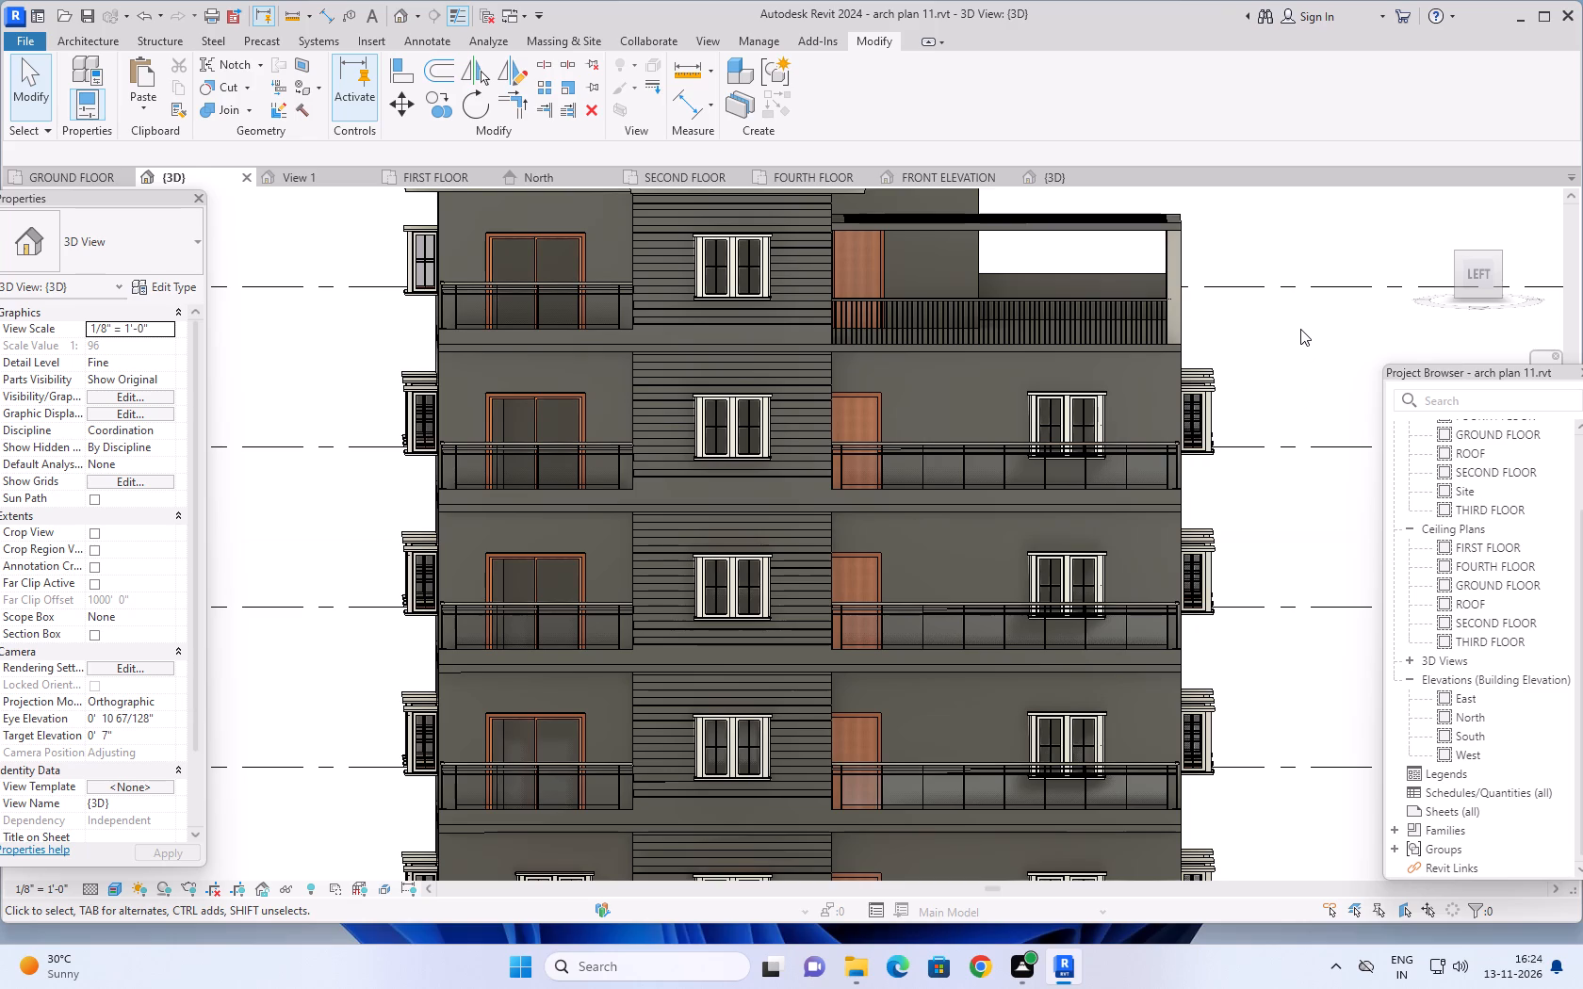
{"action": "scroll", "coordinate": [1080, 370], "scroll_direction": "up", "scroll_amount": 3}
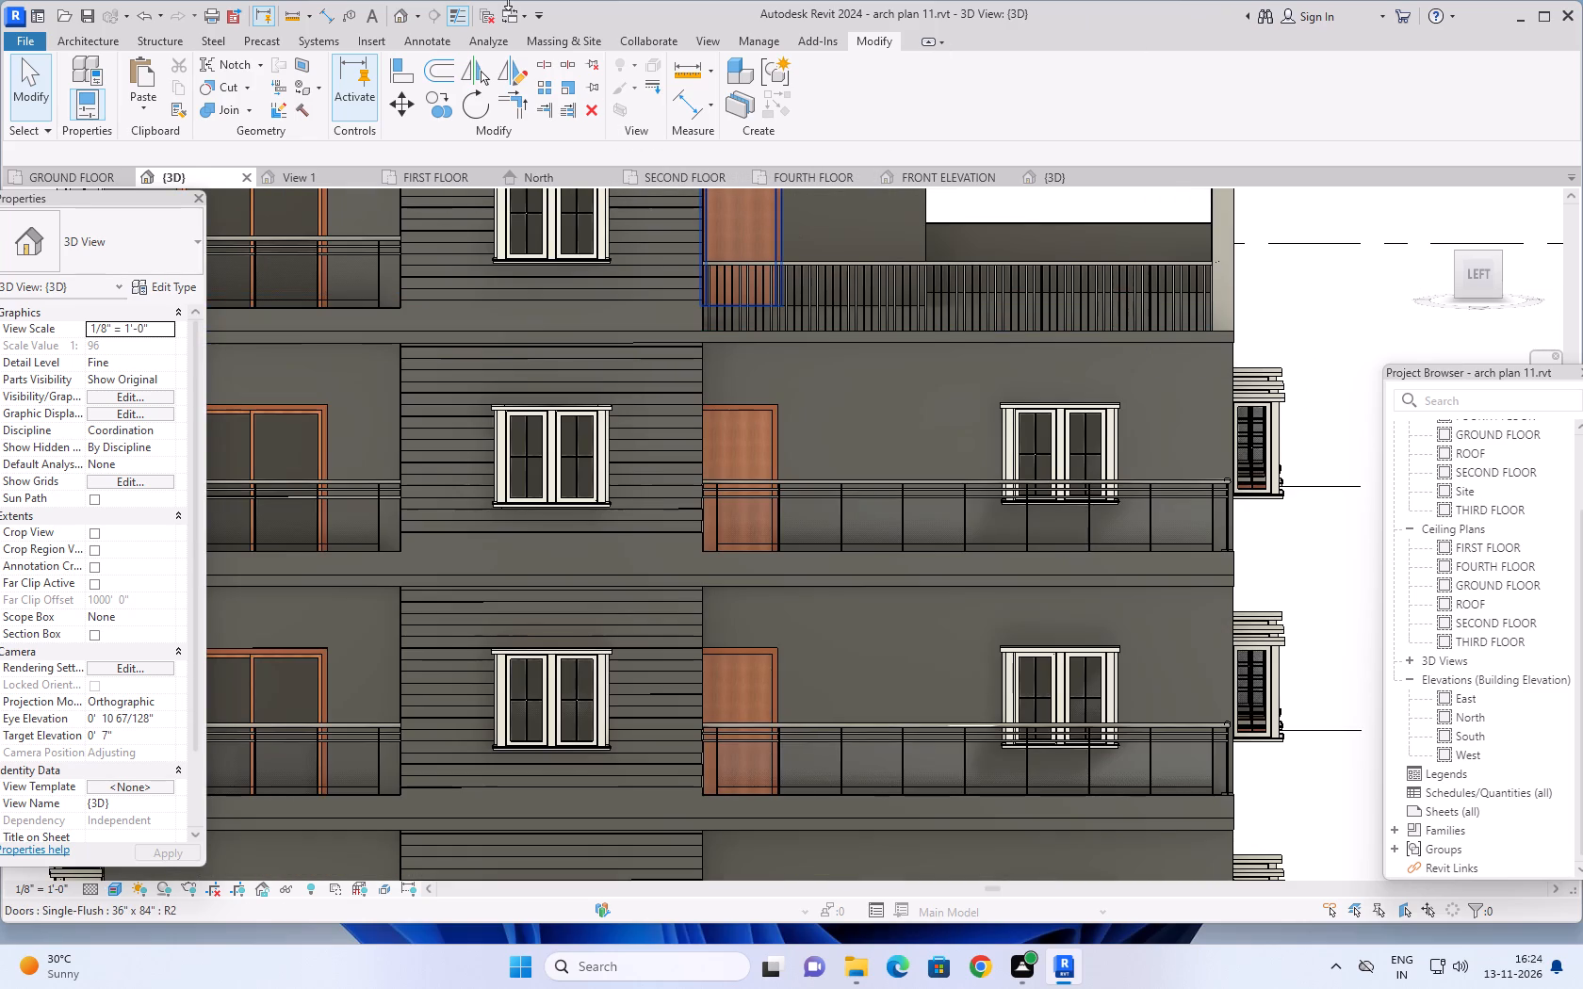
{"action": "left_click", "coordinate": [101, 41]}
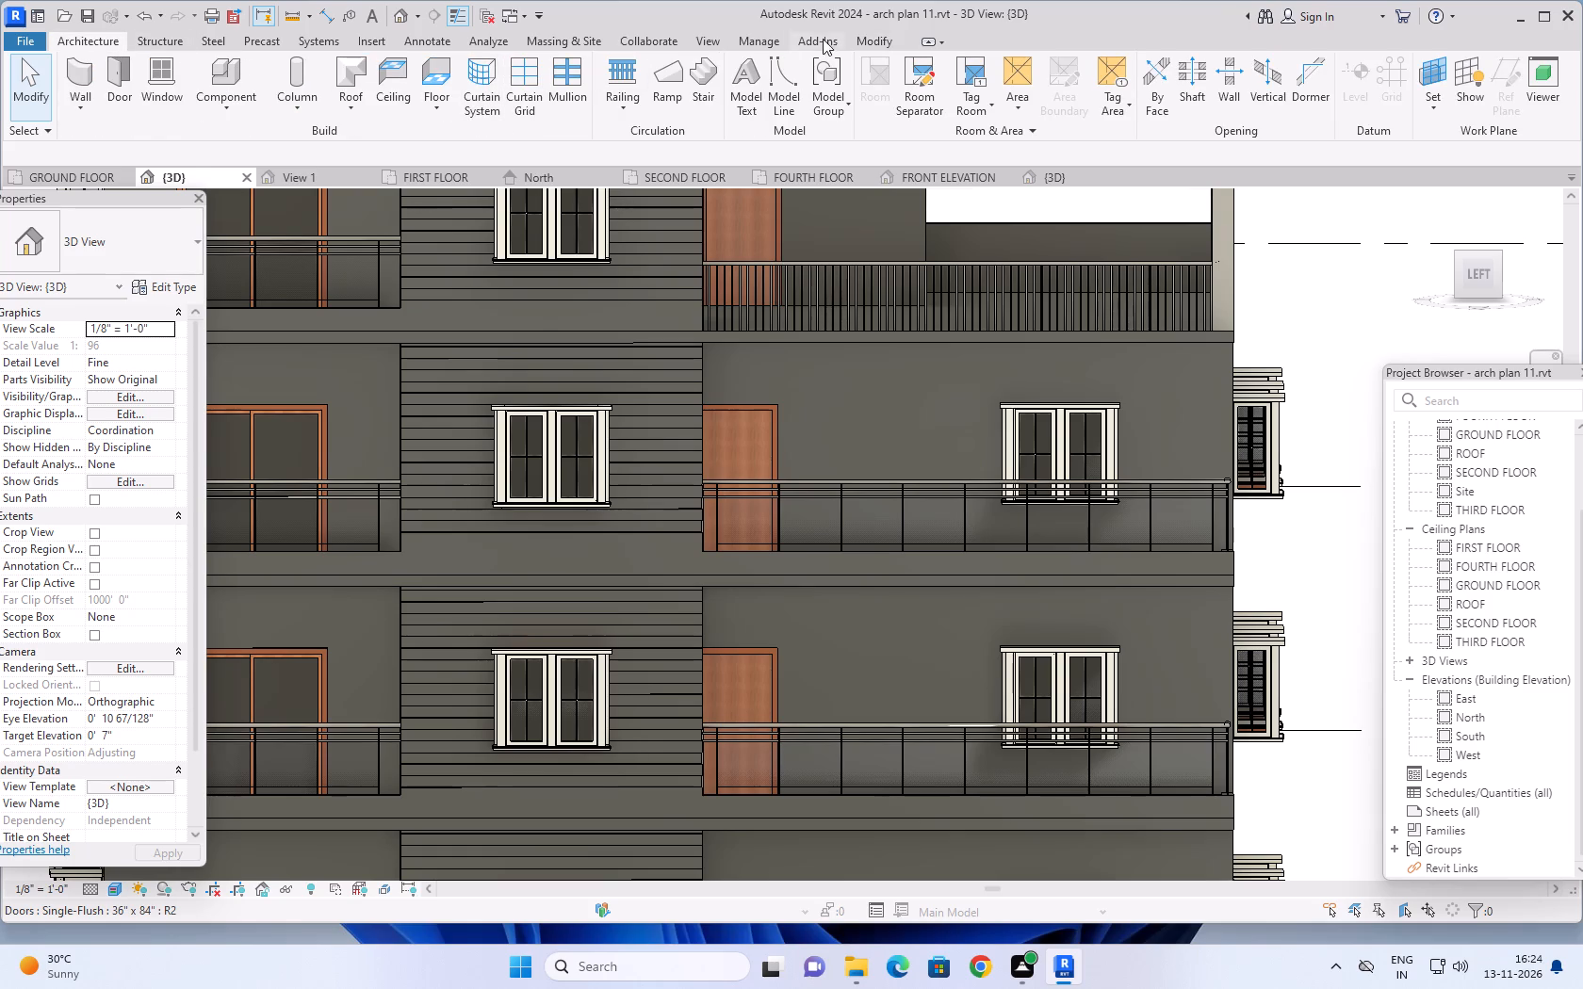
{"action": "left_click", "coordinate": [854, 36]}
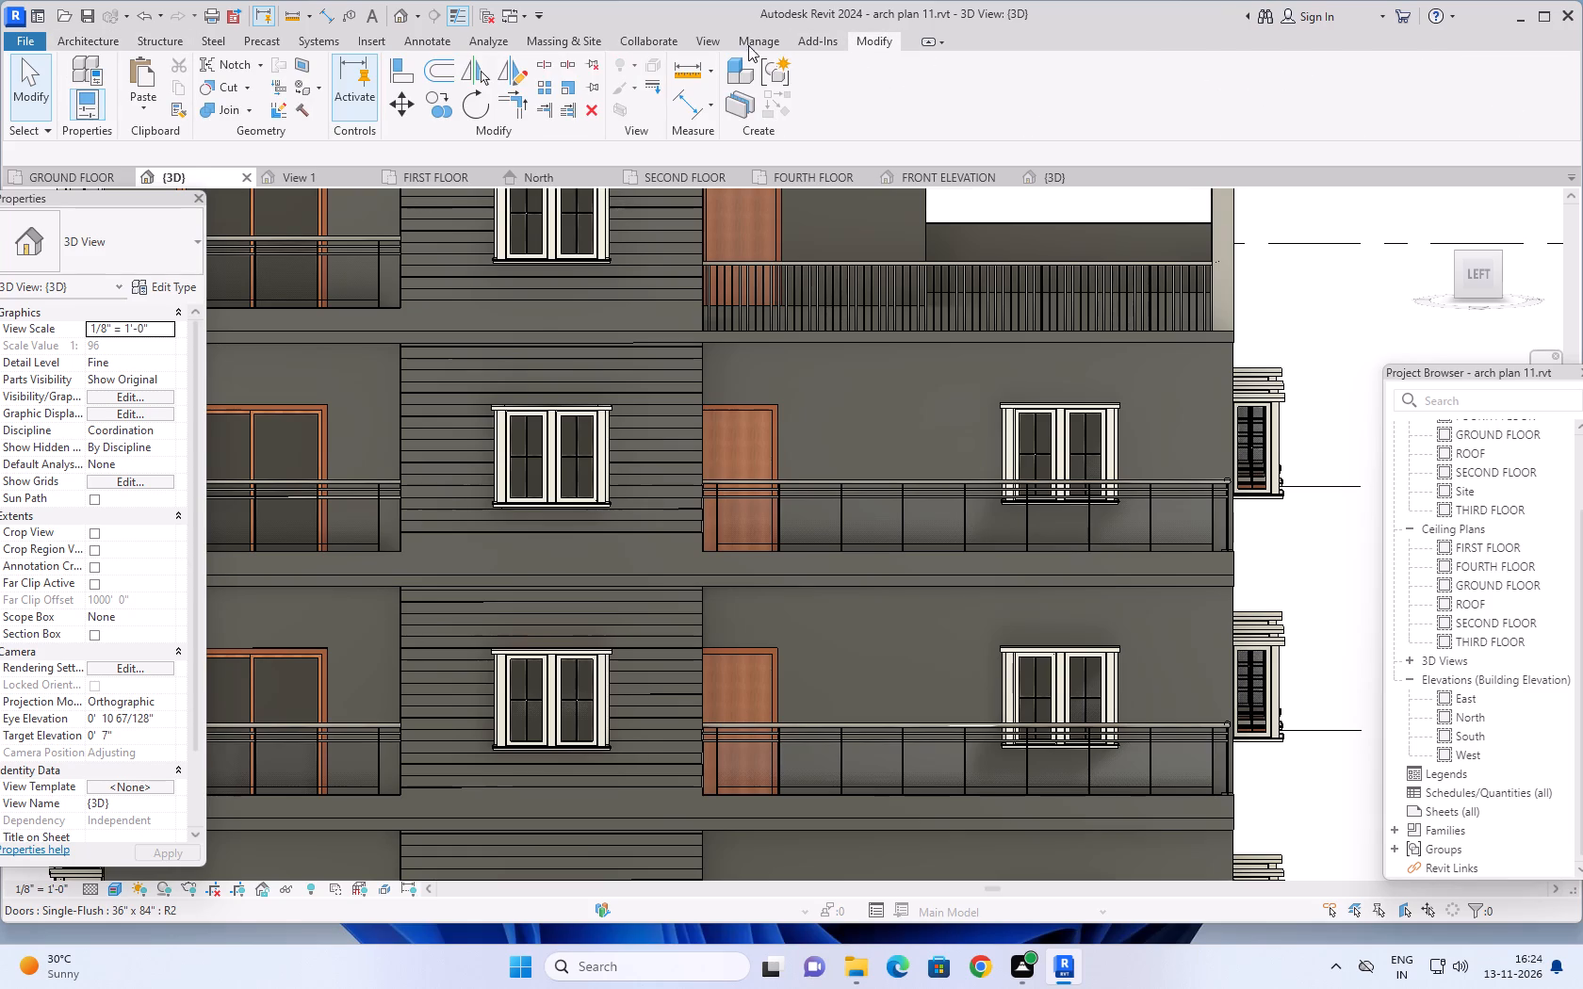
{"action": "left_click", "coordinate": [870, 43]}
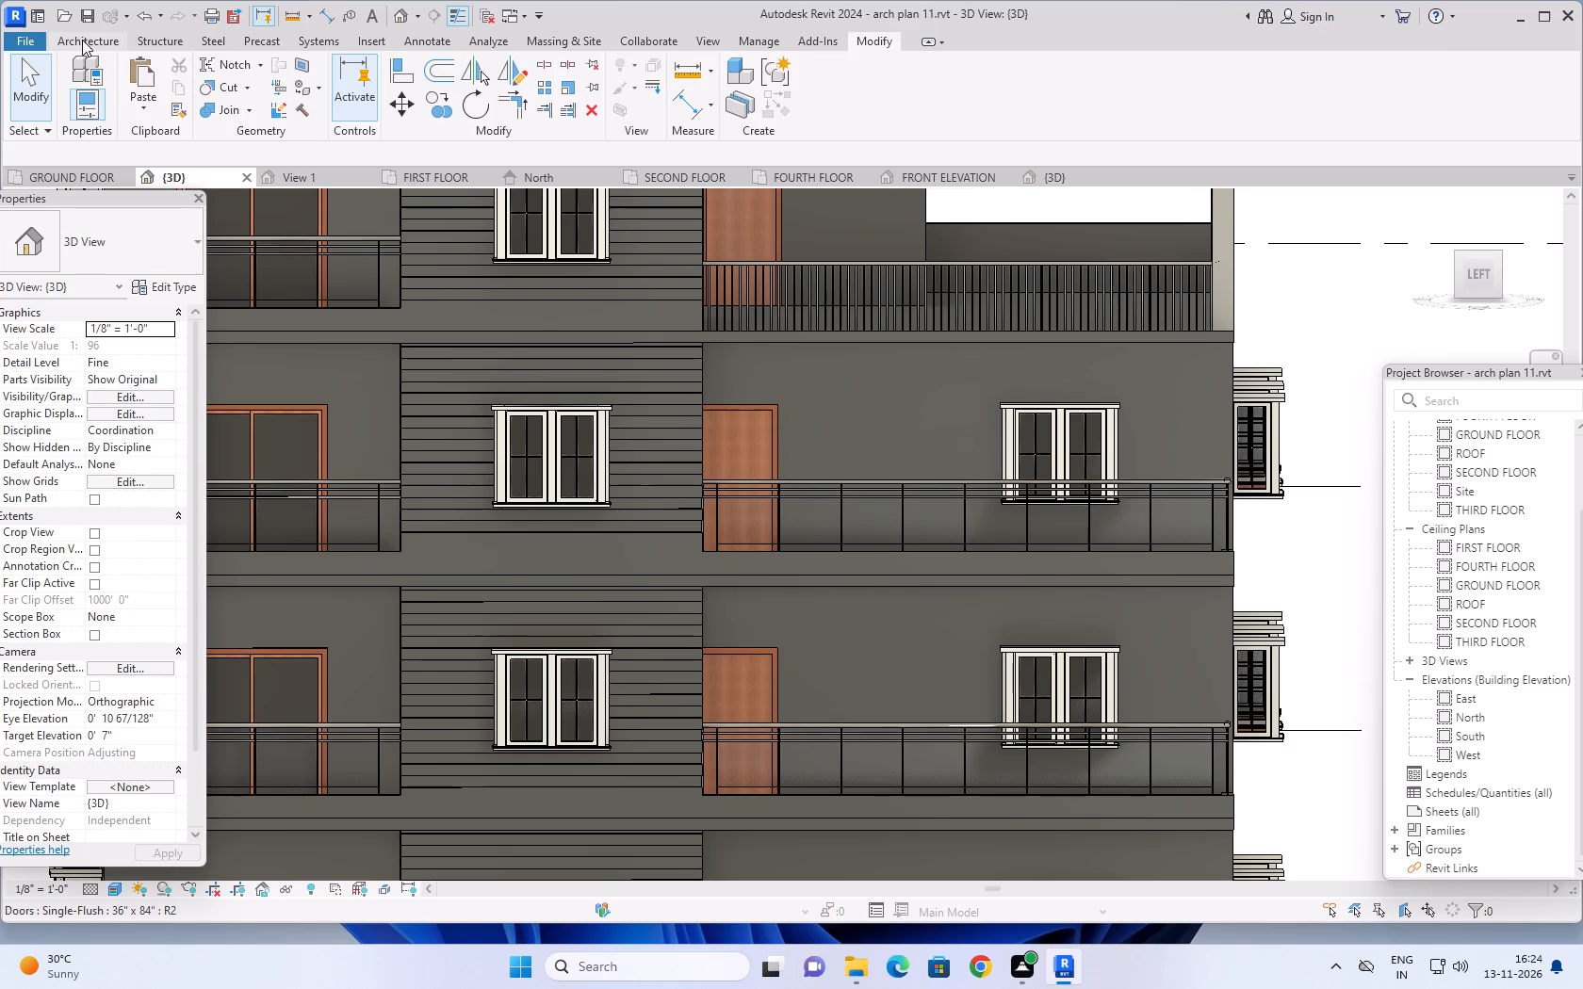
Start an in-place model in the Generic Models category, keeping the name Generic Models 2.
{"action": "left_click", "coordinate": [82, 40]}
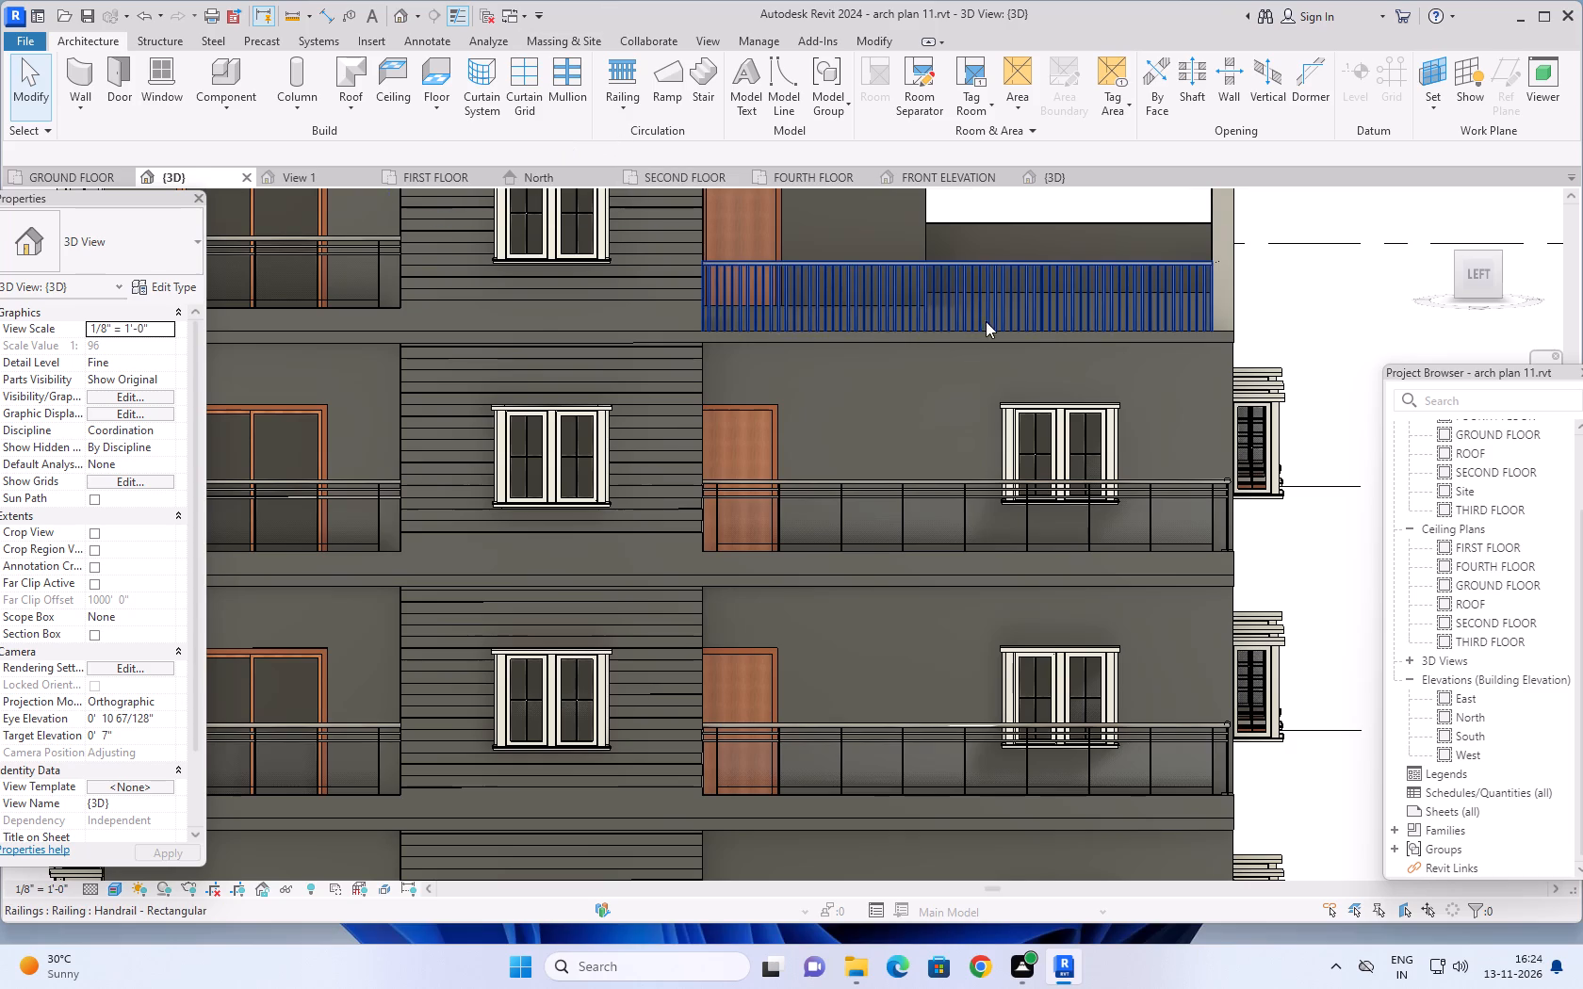
{"action": "scroll", "coordinate": [1093, 318], "scroll_direction": "down", "scroll_amount": 1}
{"action": "middle_click_drag", "start_coordinate": [1298, 299], "coordinate": [1258, 306]}
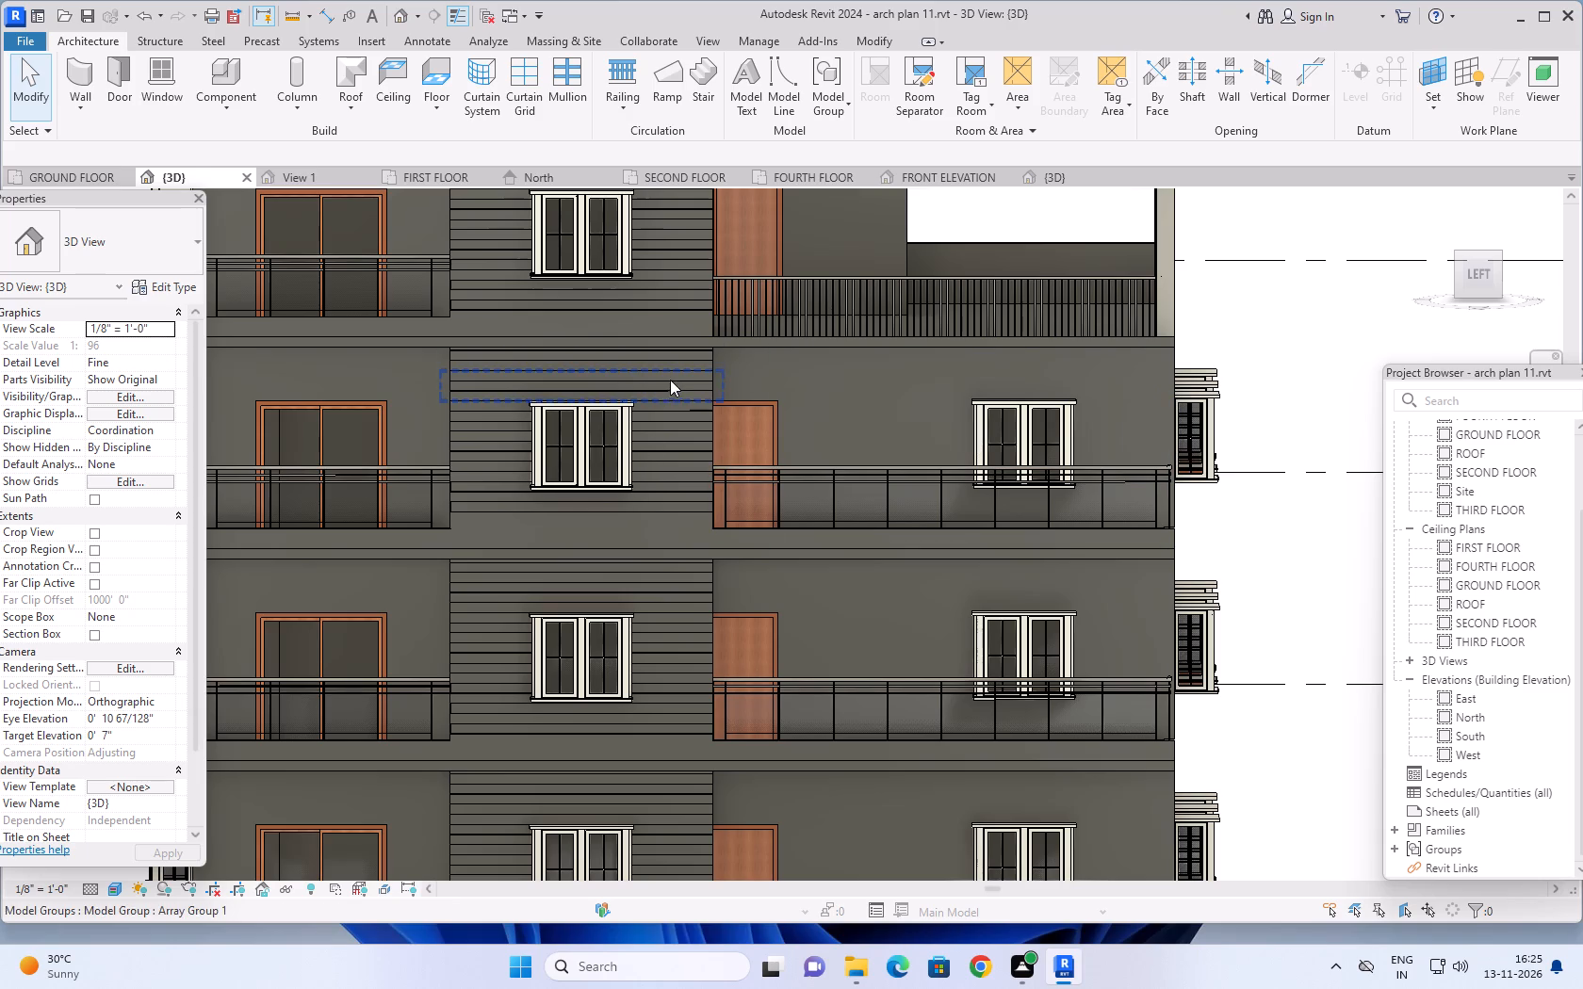
{"action": "left_click", "coordinate": [220, 110]}
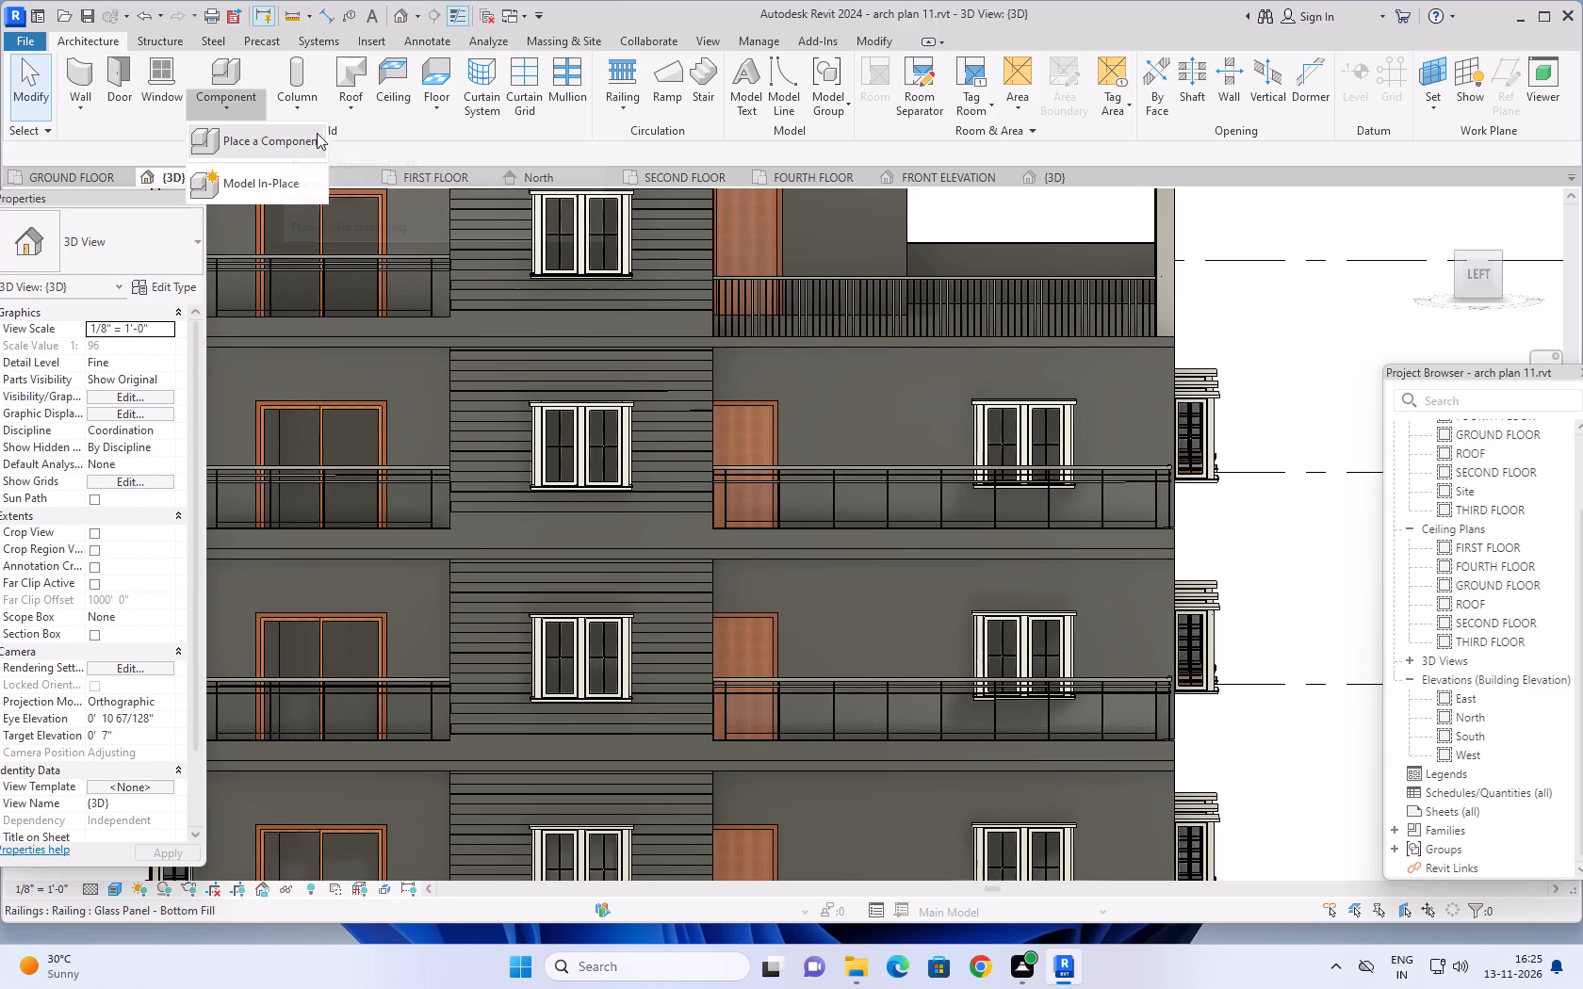
{"action": "left_click", "coordinate": [249, 180]}
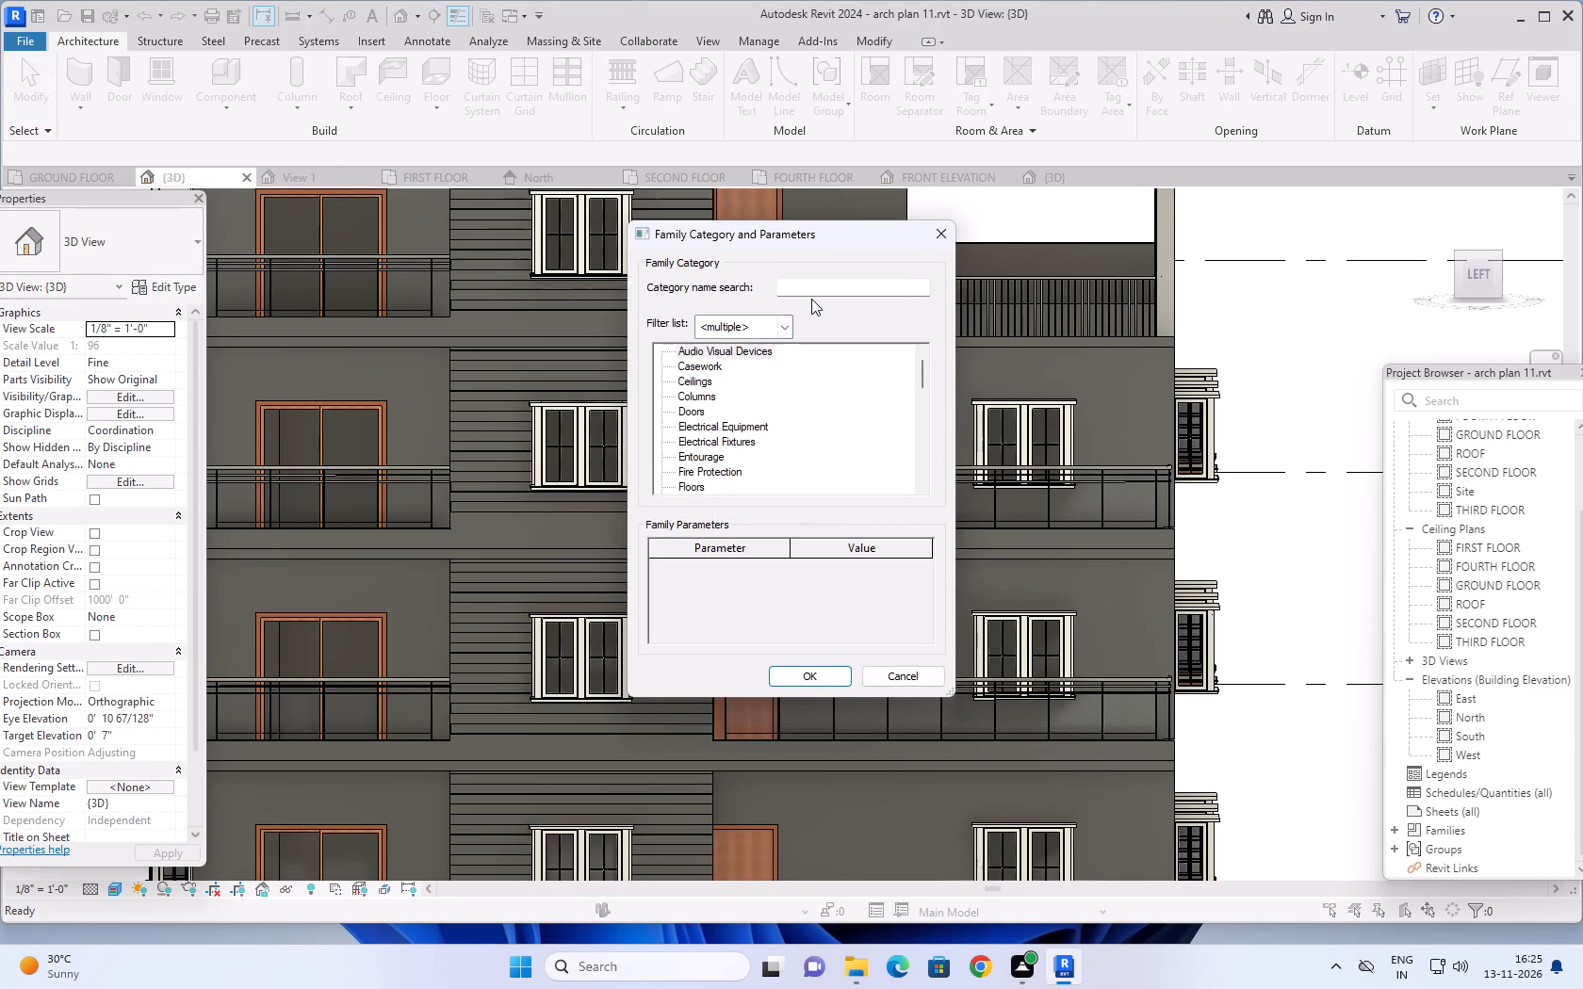
{"action": "left_click", "coordinate": [819, 285]}
{"action": "type", "text": "GE"}
{"action": "key", "text": "n"}
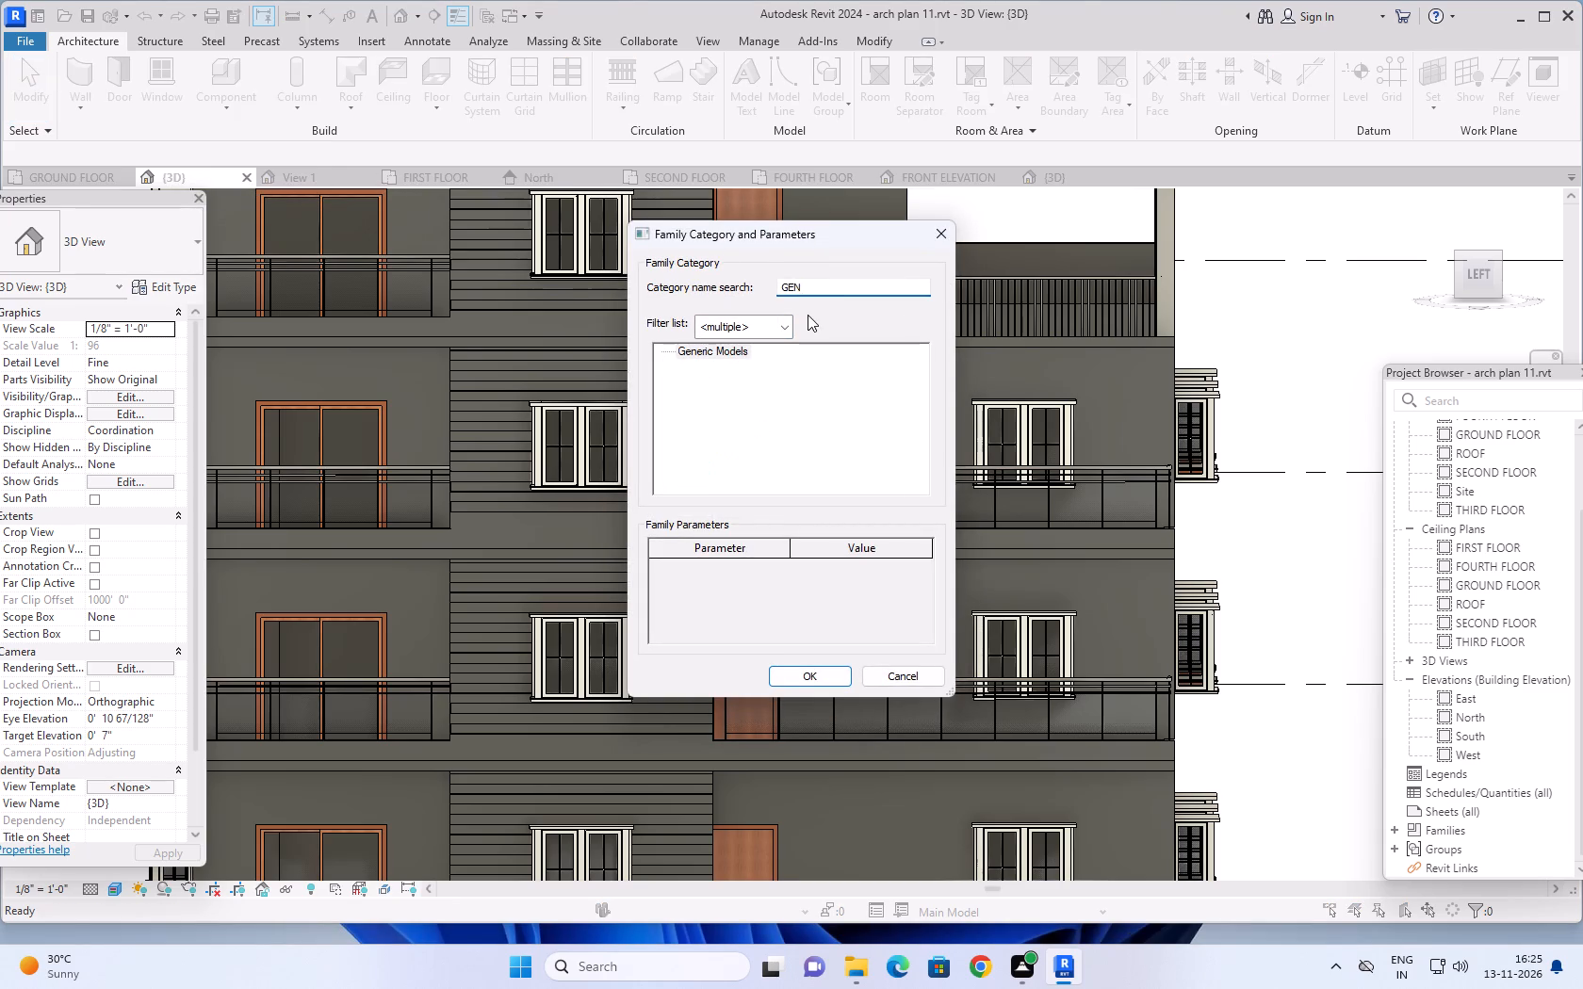
{"action": "key", "text": "e"}
{"action": "key", "text": "r"}
{"action": "left_click", "coordinate": [721, 349]}
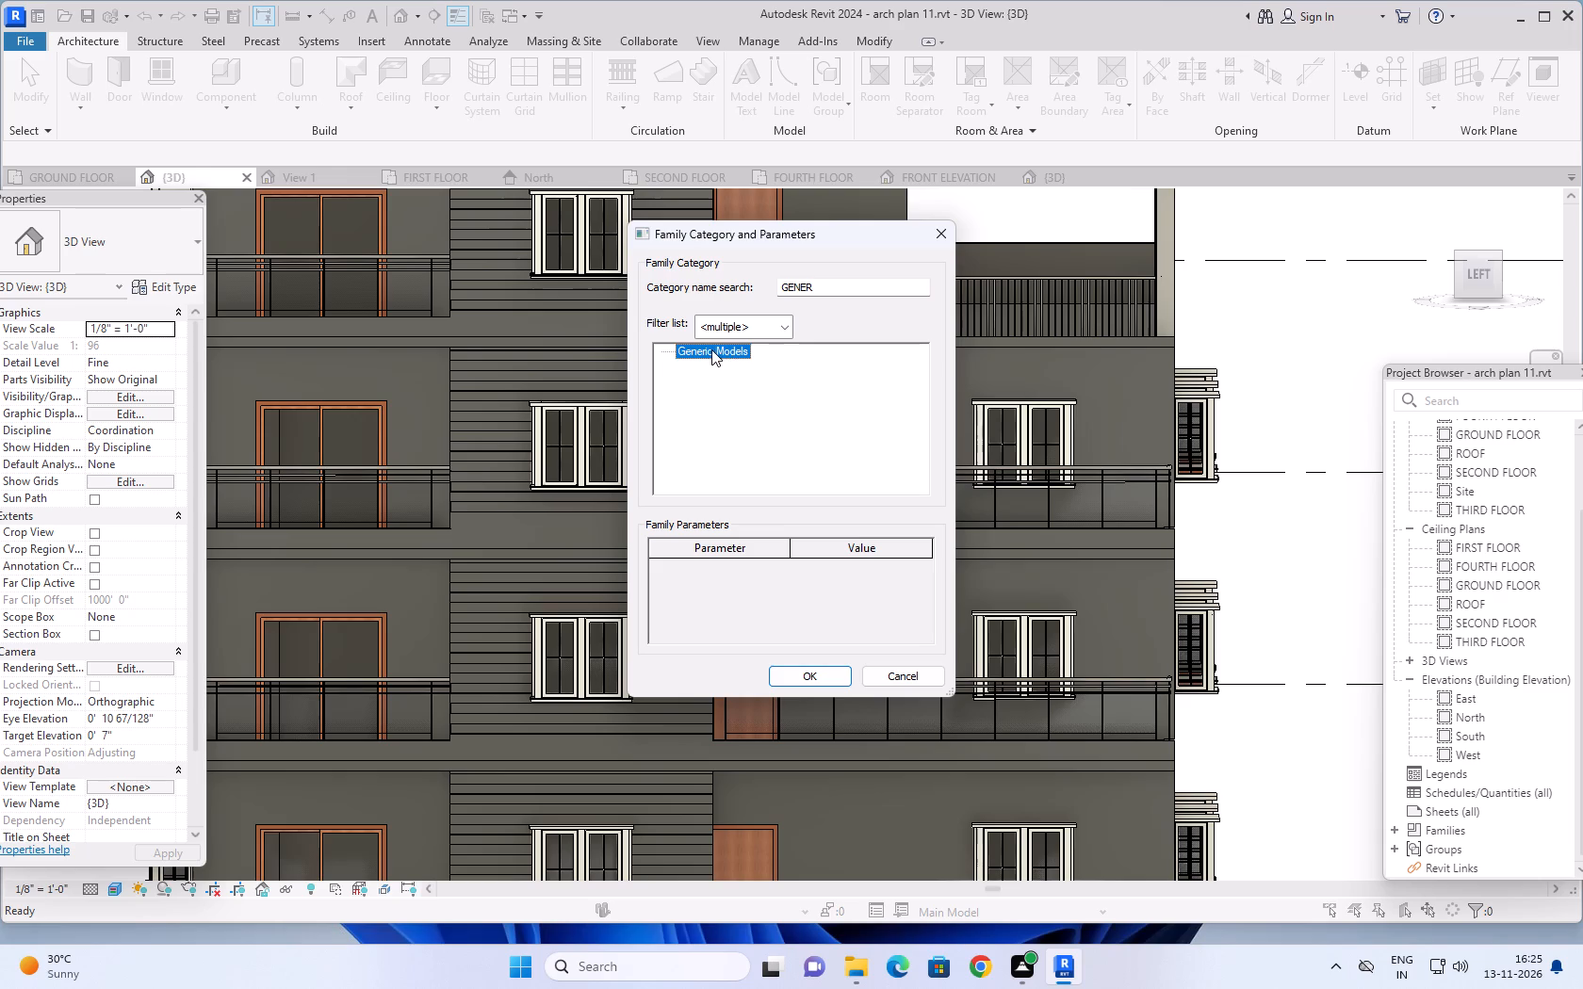
{"action": "left_click", "coordinate": [806, 673]}
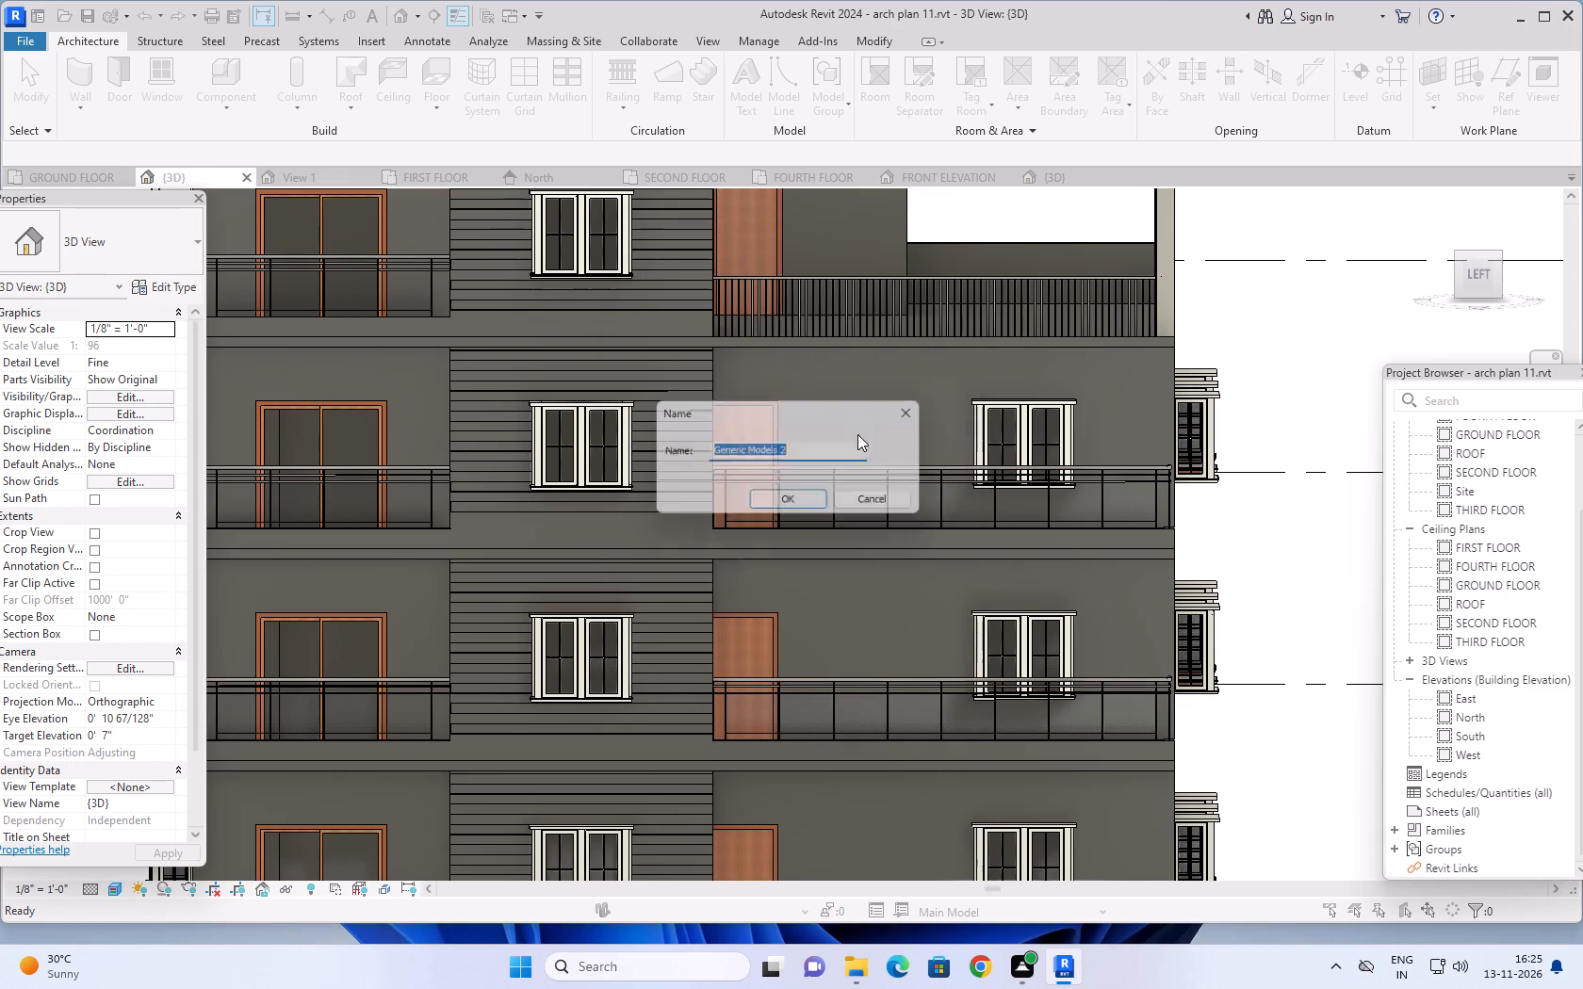
{"action": "left_click", "coordinate": [778, 498]}
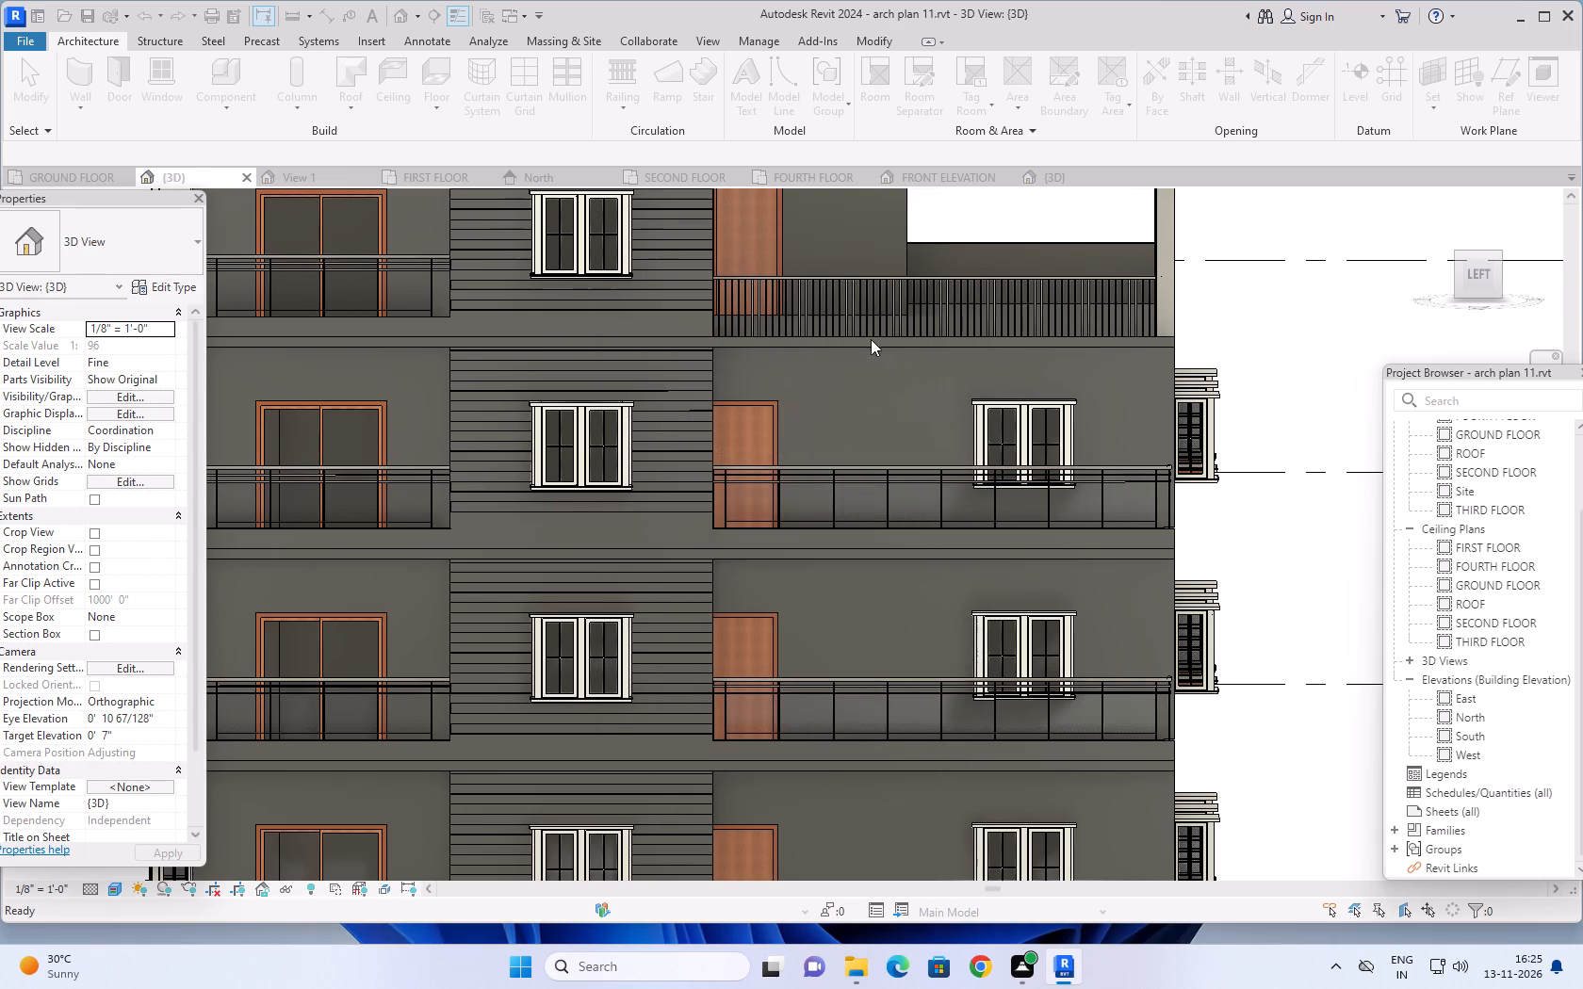
Set the work plane by picking the exposed edge face of the fourth-floor slab below the terrace railing on the left facade.
{"action": "scroll", "coordinate": [870, 338], "scroll_direction": "up", "scroll_amount": 4}
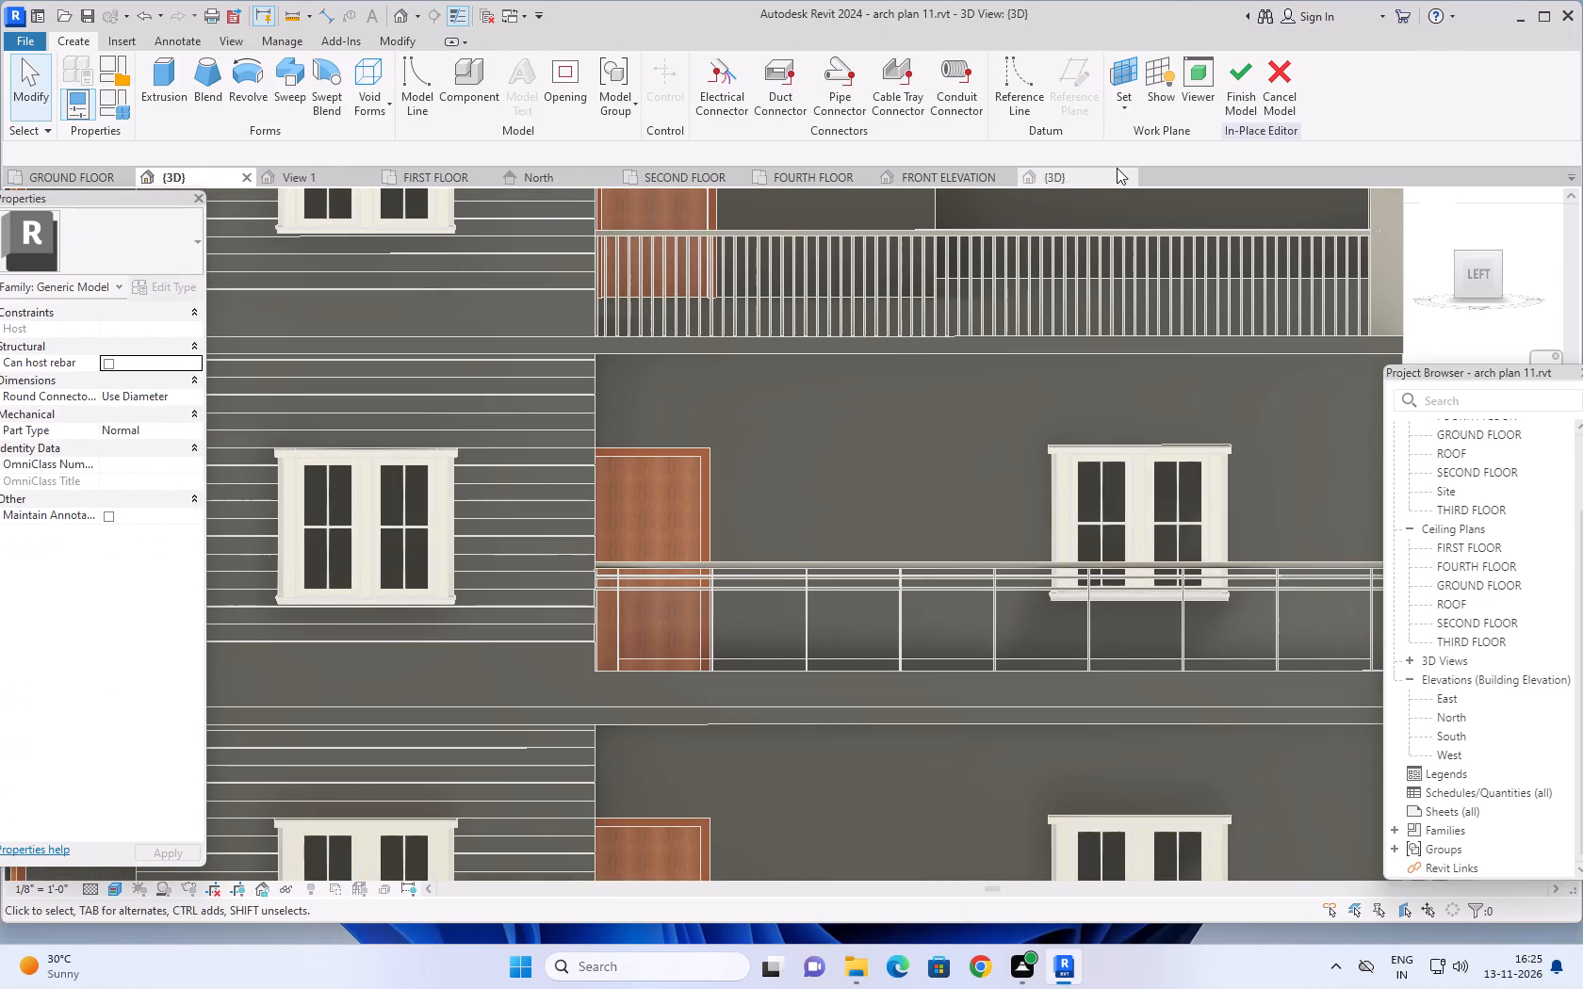
{"action": "left_click", "coordinate": [1124, 107]}
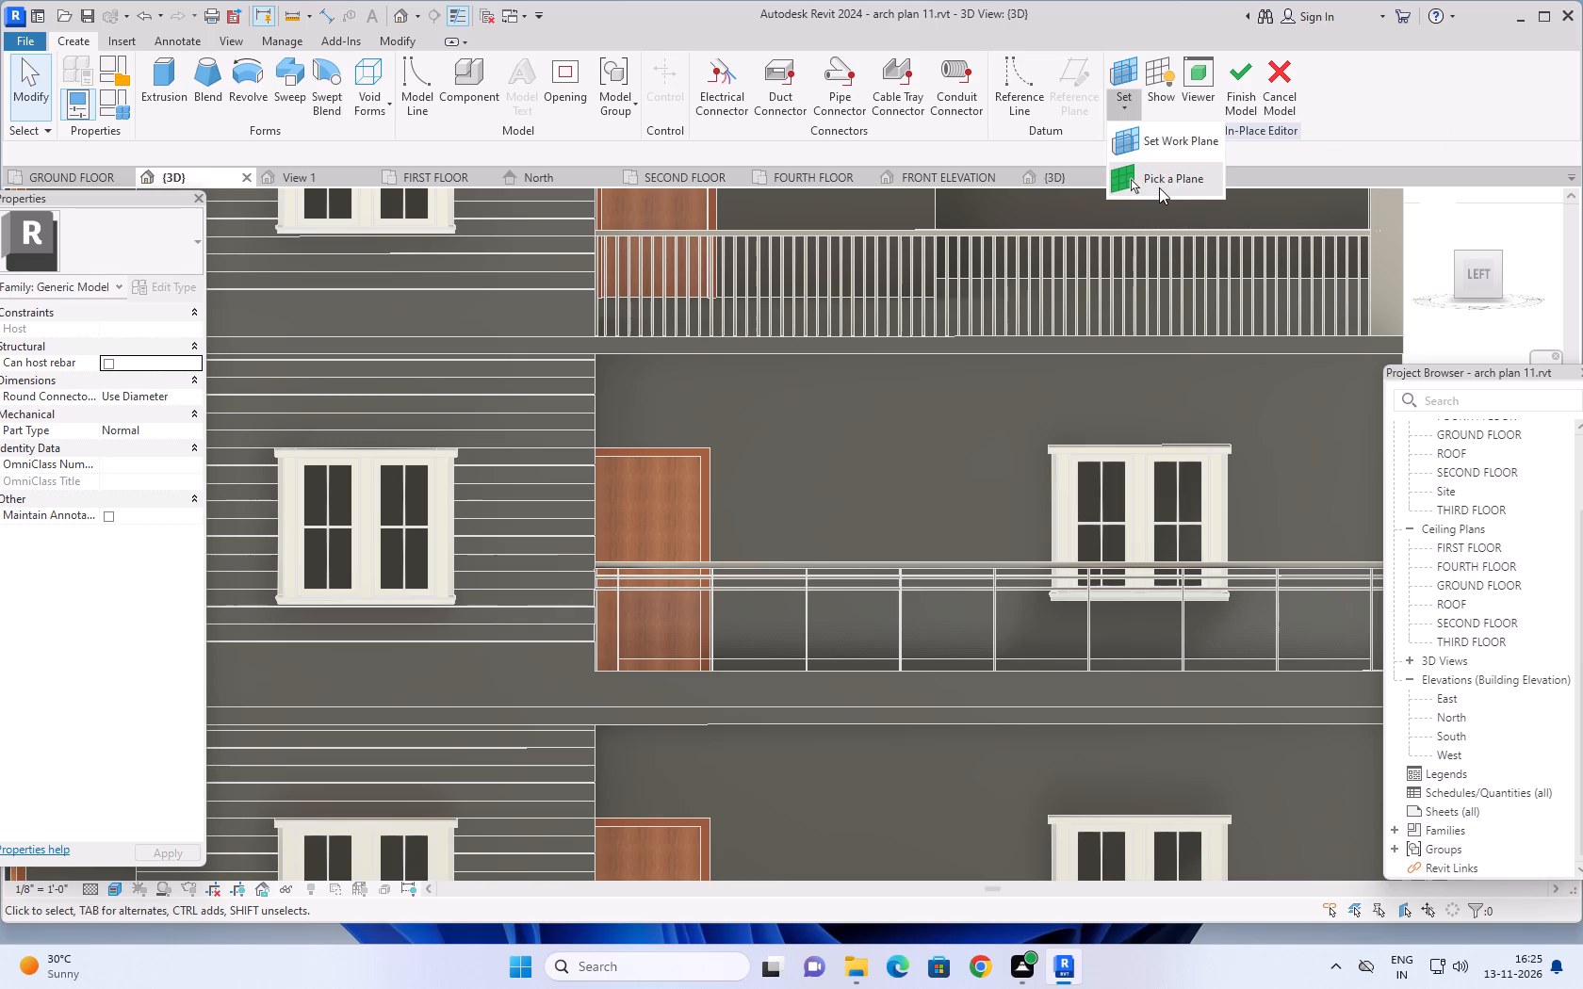
{"action": "left_click", "coordinate": [1159, 187]}
{"action": "scroll", "coordinate": [958, 351], "scroll_direction": "up", "scroll_amount": 6}
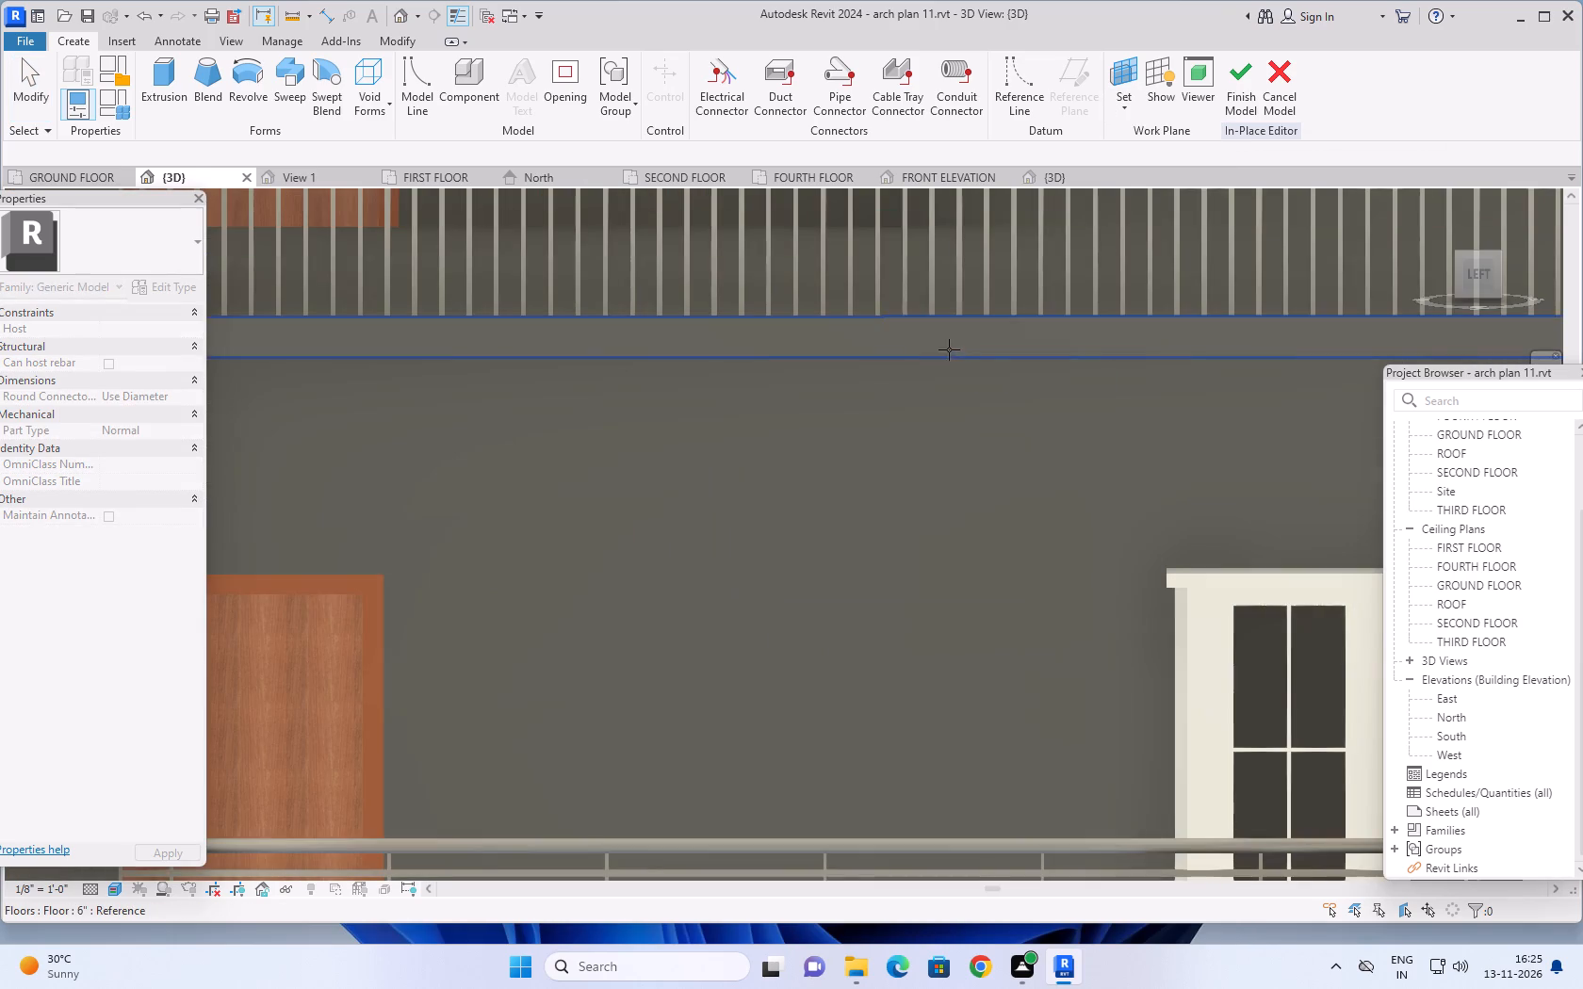
{"action": "left_click", "coordinate": [938, 342]}
{"action": "scroll", "coordinate": [984, 338], "scroll_direction": "down", "scroll_amount": 3}
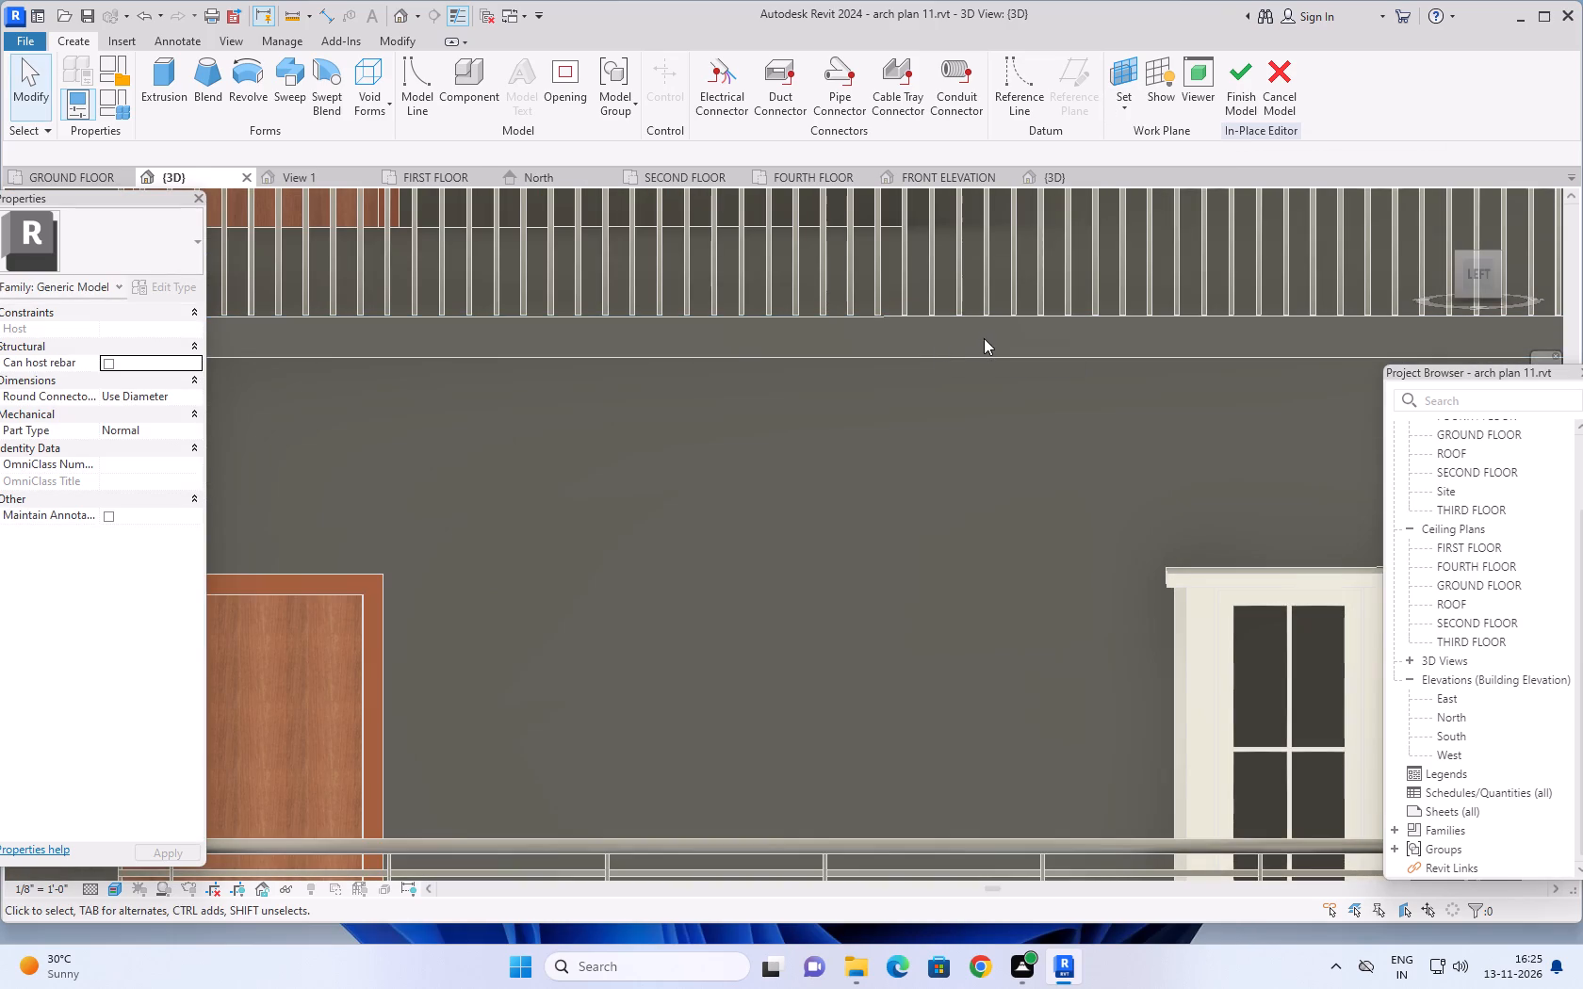
{"action": "scroll", "coordinate": [984, 338], "scroll_direction": "down", "scroll_amount": 5}
{"action": "middle_click_drag", "start_coordinate": [1000, 358], "coordinate": [889, 360]}
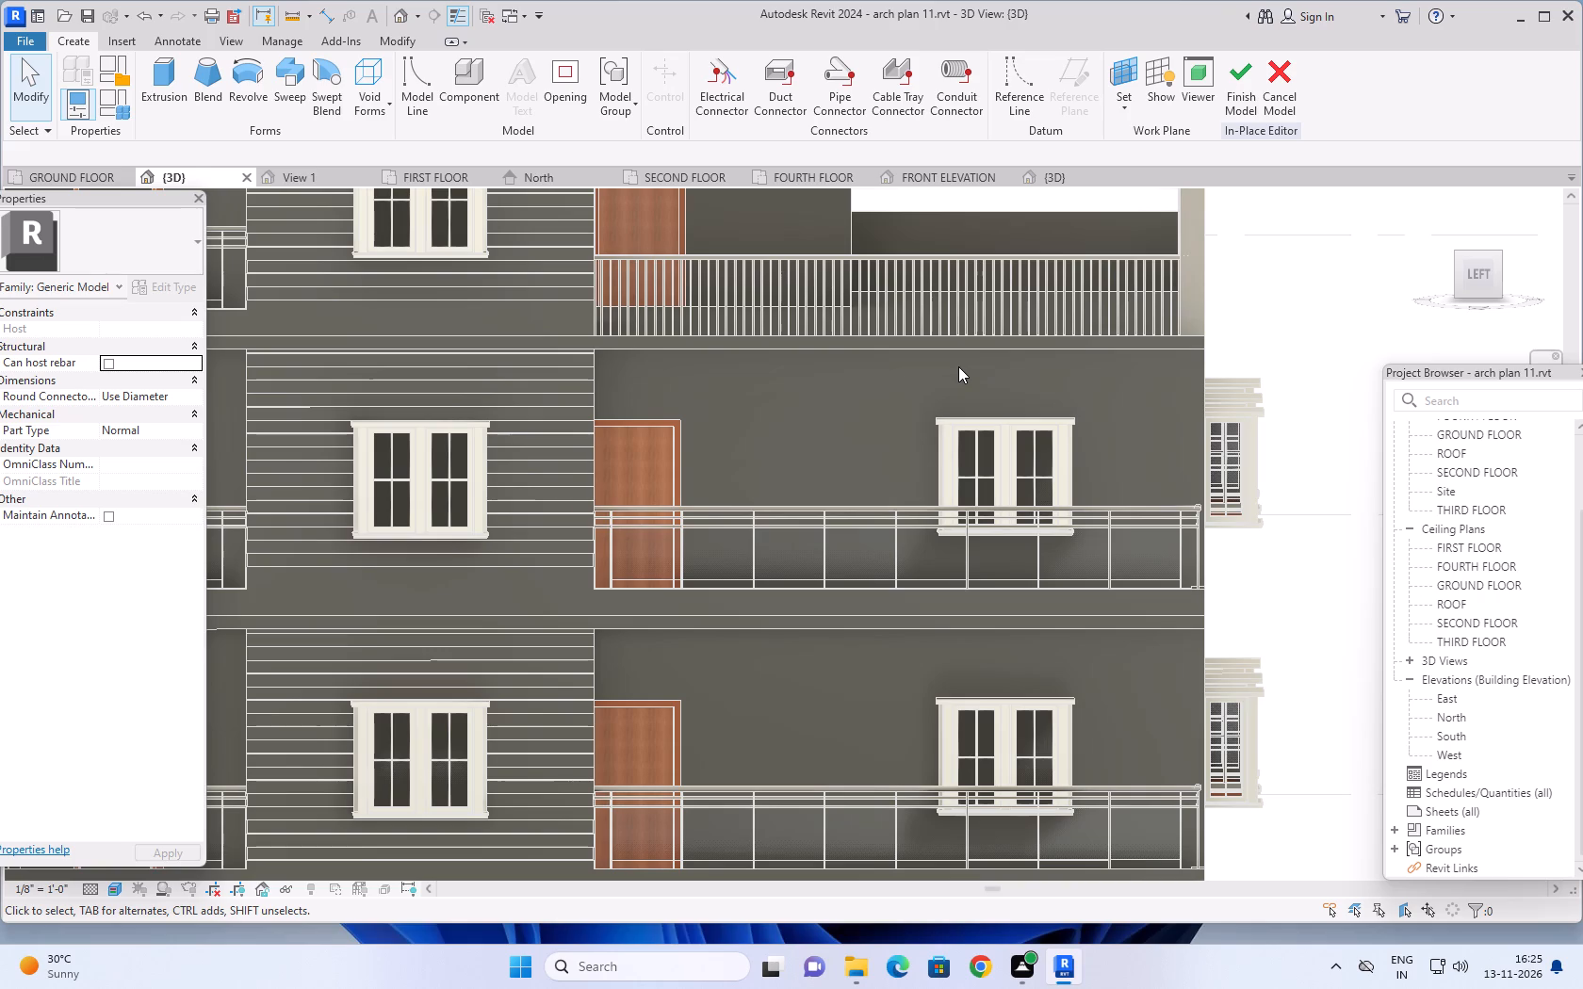
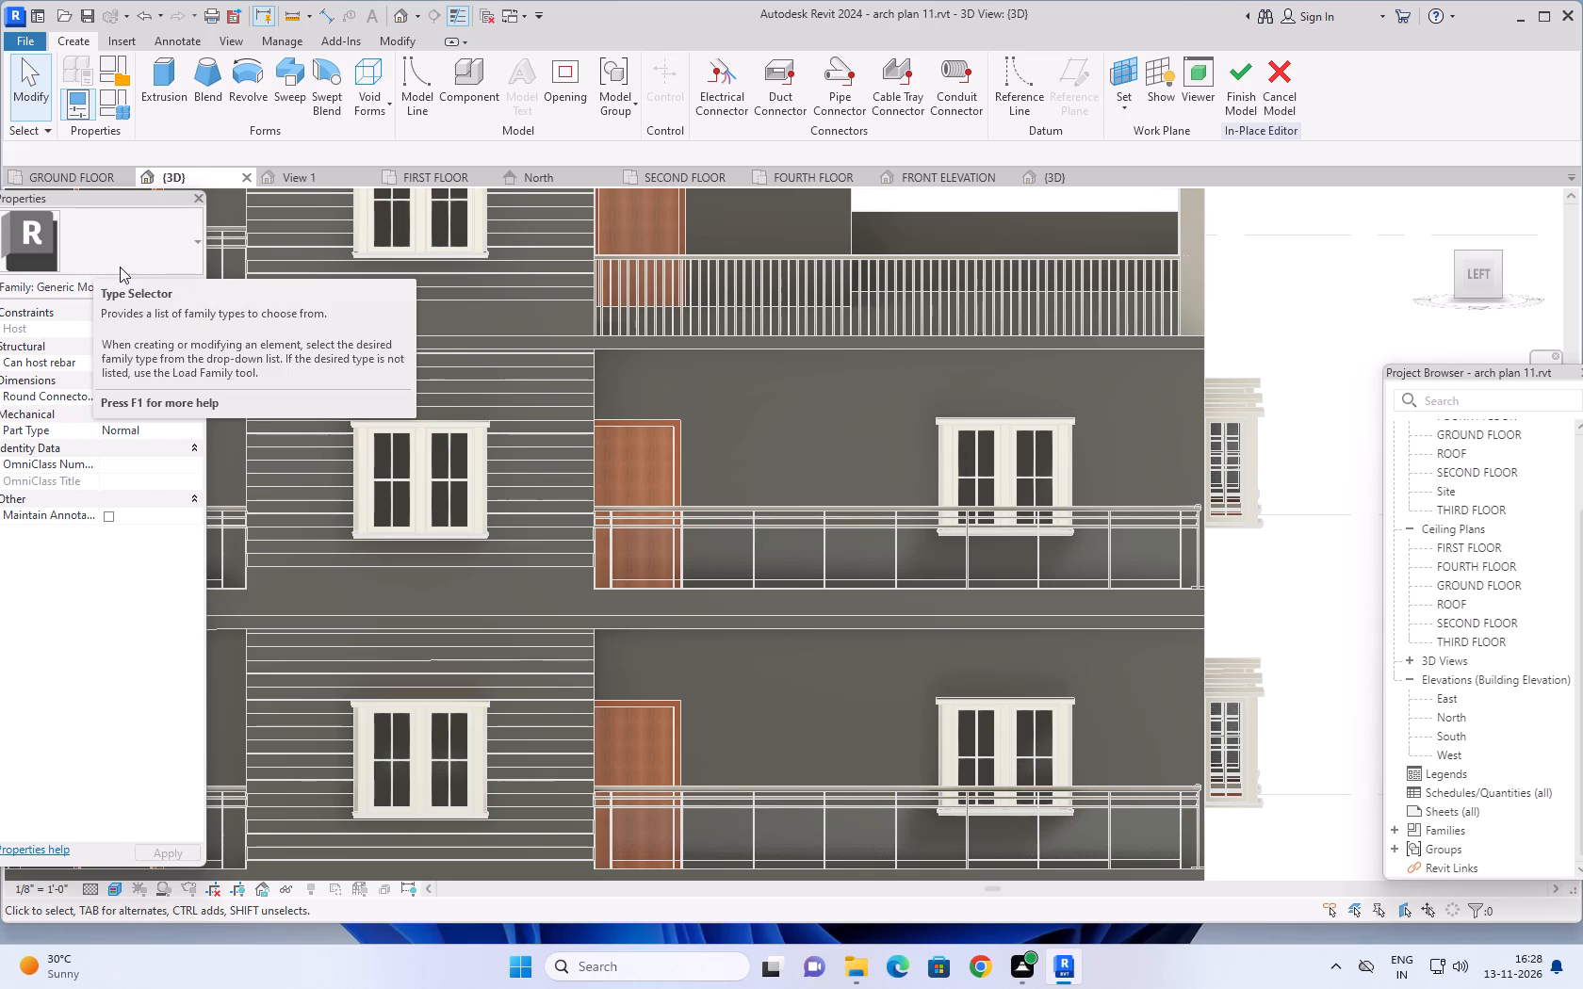
Start an extrusion and sketch straight lines along the fourth-floor slab's top edge and down the facade's outer corner to the first-floor slab's underside.
{"action": "left_click", "coordinate": [162, 86]}
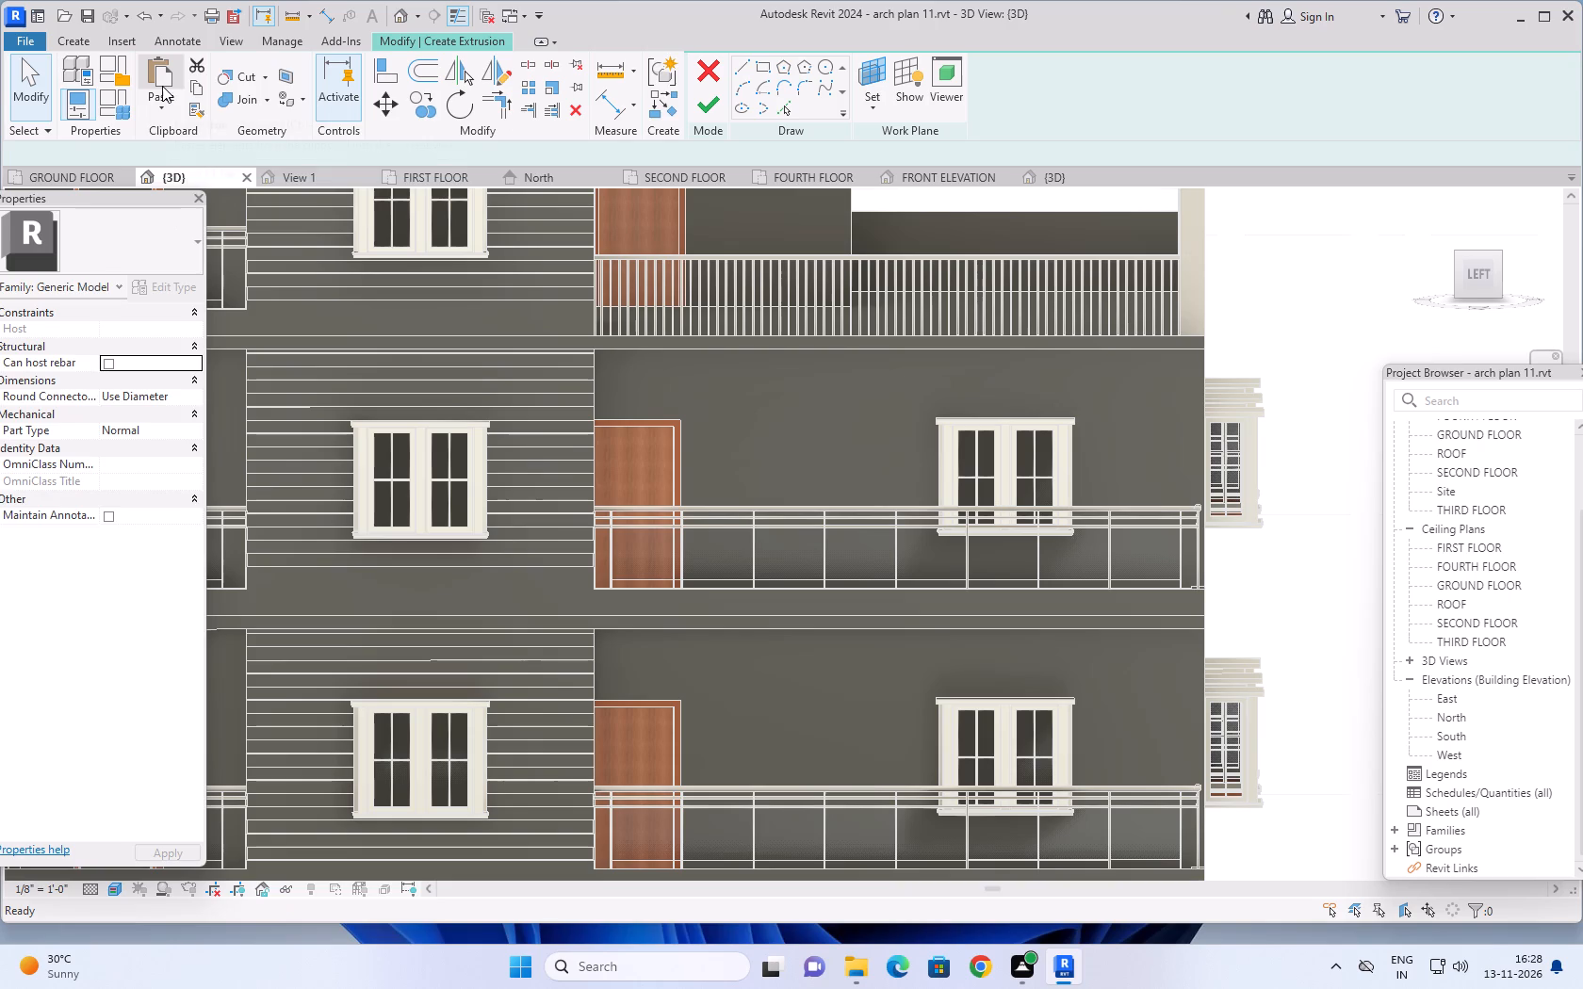
{"action": "left_click", "coordinate": [741, 66]}
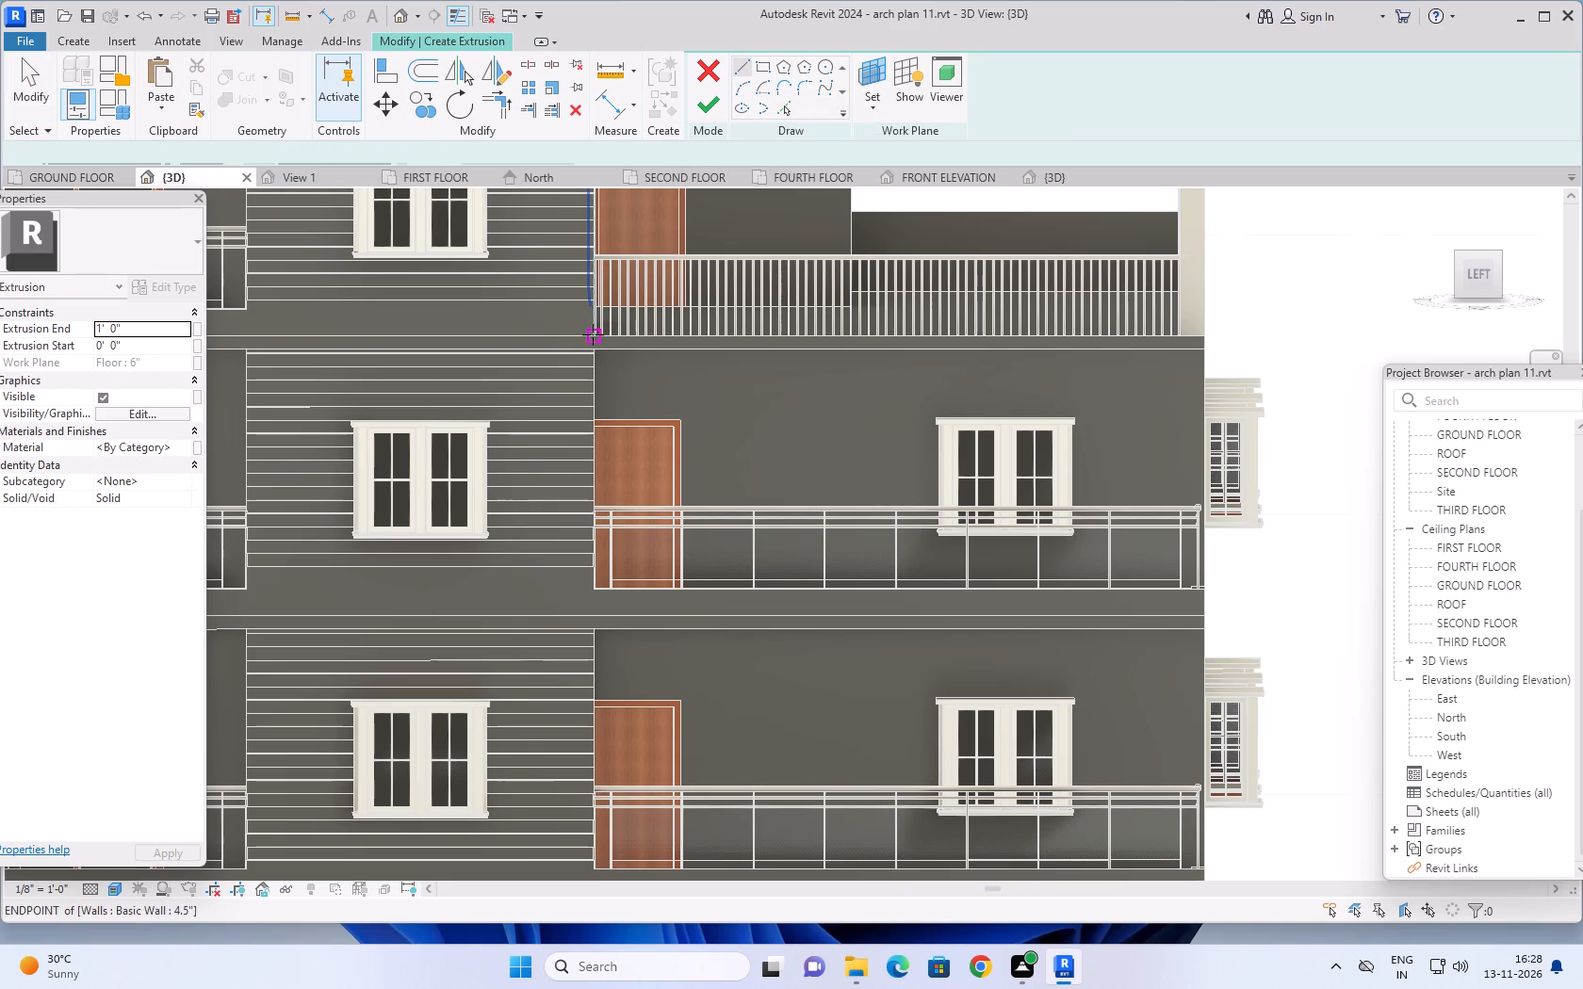
{"action": "left_click", "coordinate": [593, 334]}
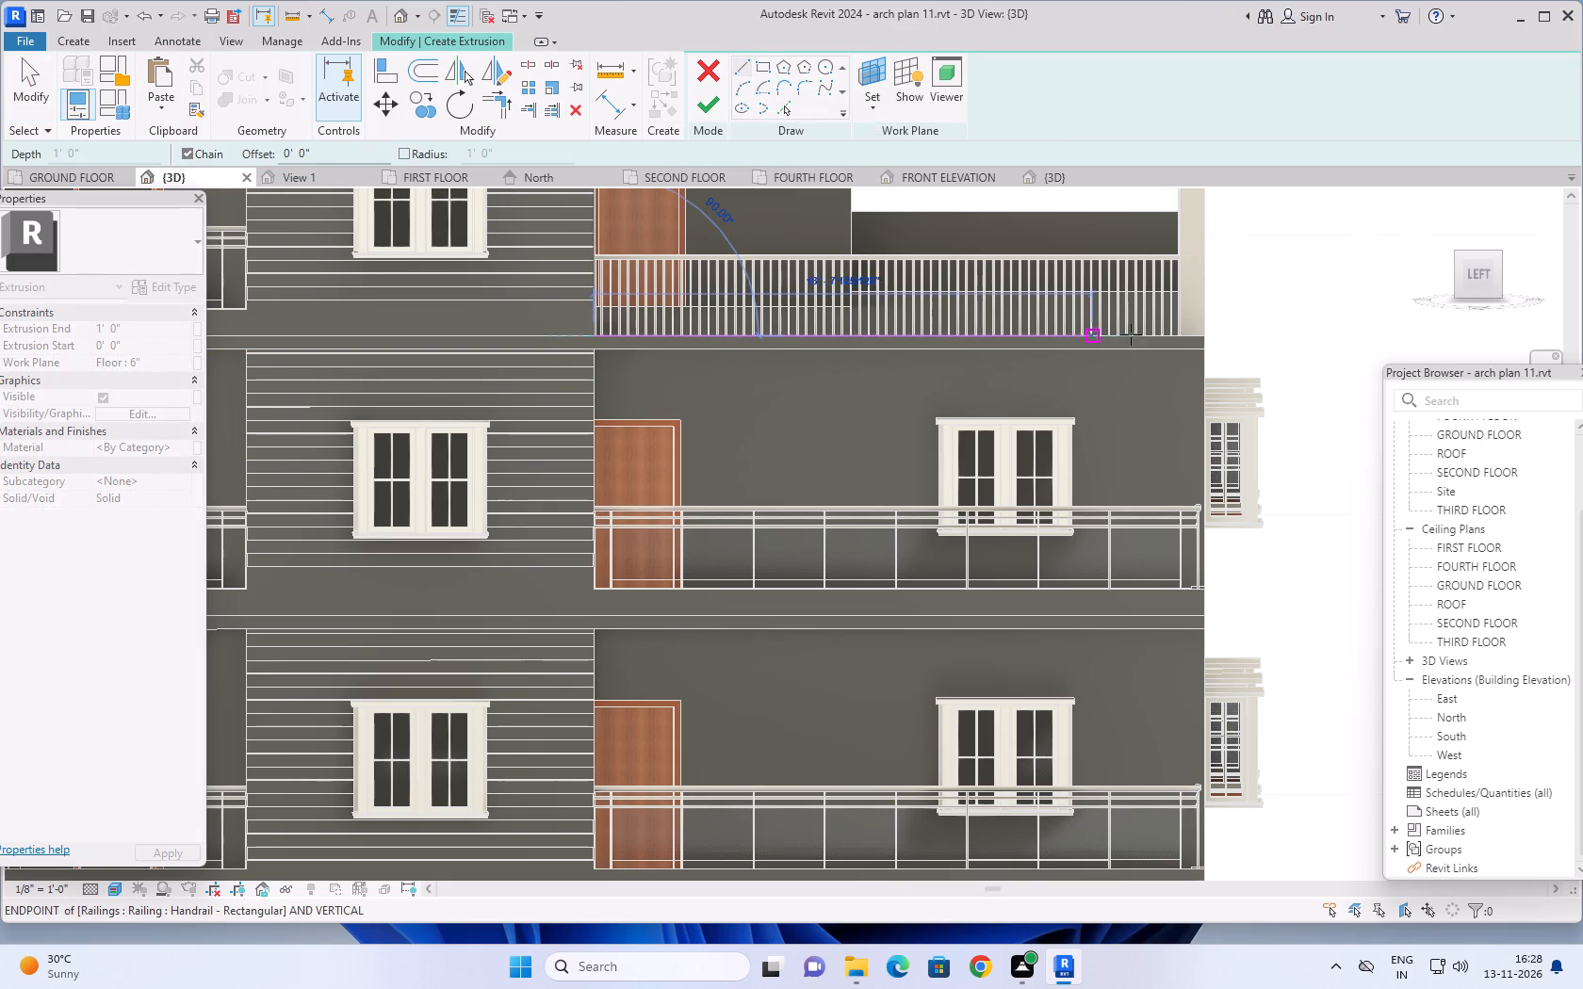
{"action": "left_click", "coordinate": [1203, 340]}
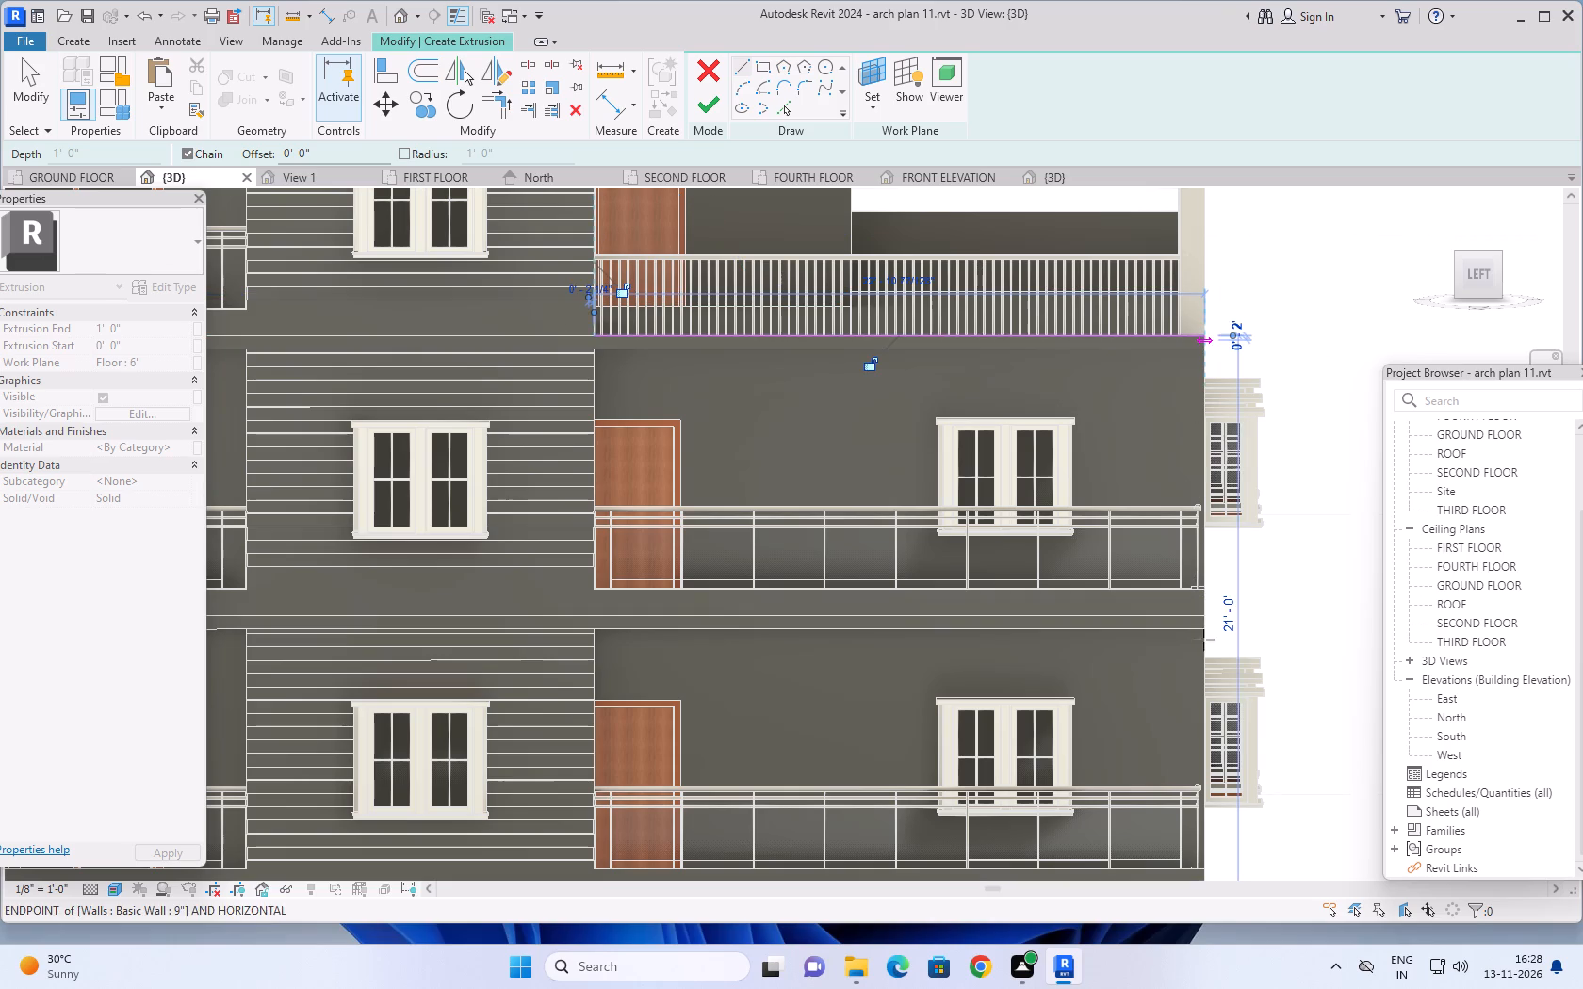
{"action": "scroll", "coordinate": [1201, 680], "scroll_direction": "down", "scroll_amount": 1}
{"action": "middle_click_drag", "start_coordinate": [1201, 680], "coordinate": [1182, 548]}
{"action": "scroll", "coordinate": [1188, 612], "scroll_direction": "down", "scroll_amount": 2}
{"action": "middle_click_drag", "start_coordinate": [1188, 618], "coordinate": [1183, 604]}
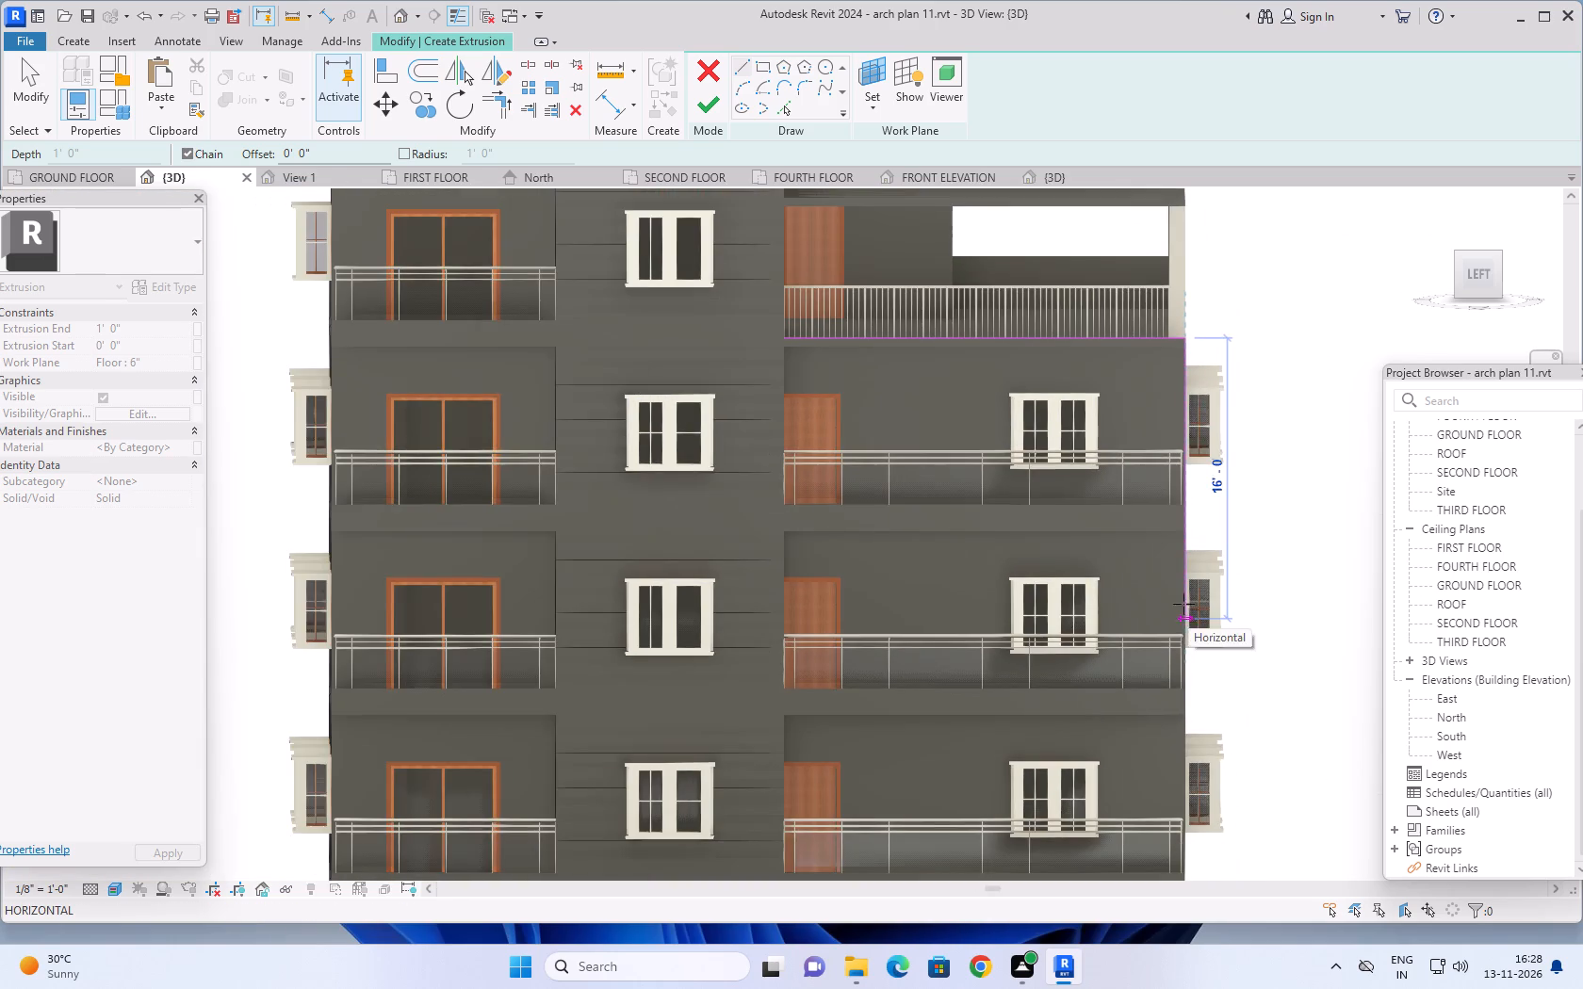
{"action": "middle_click_drag", "start_coordinate": [1183, 604], "coordinate": [1167, 481]}
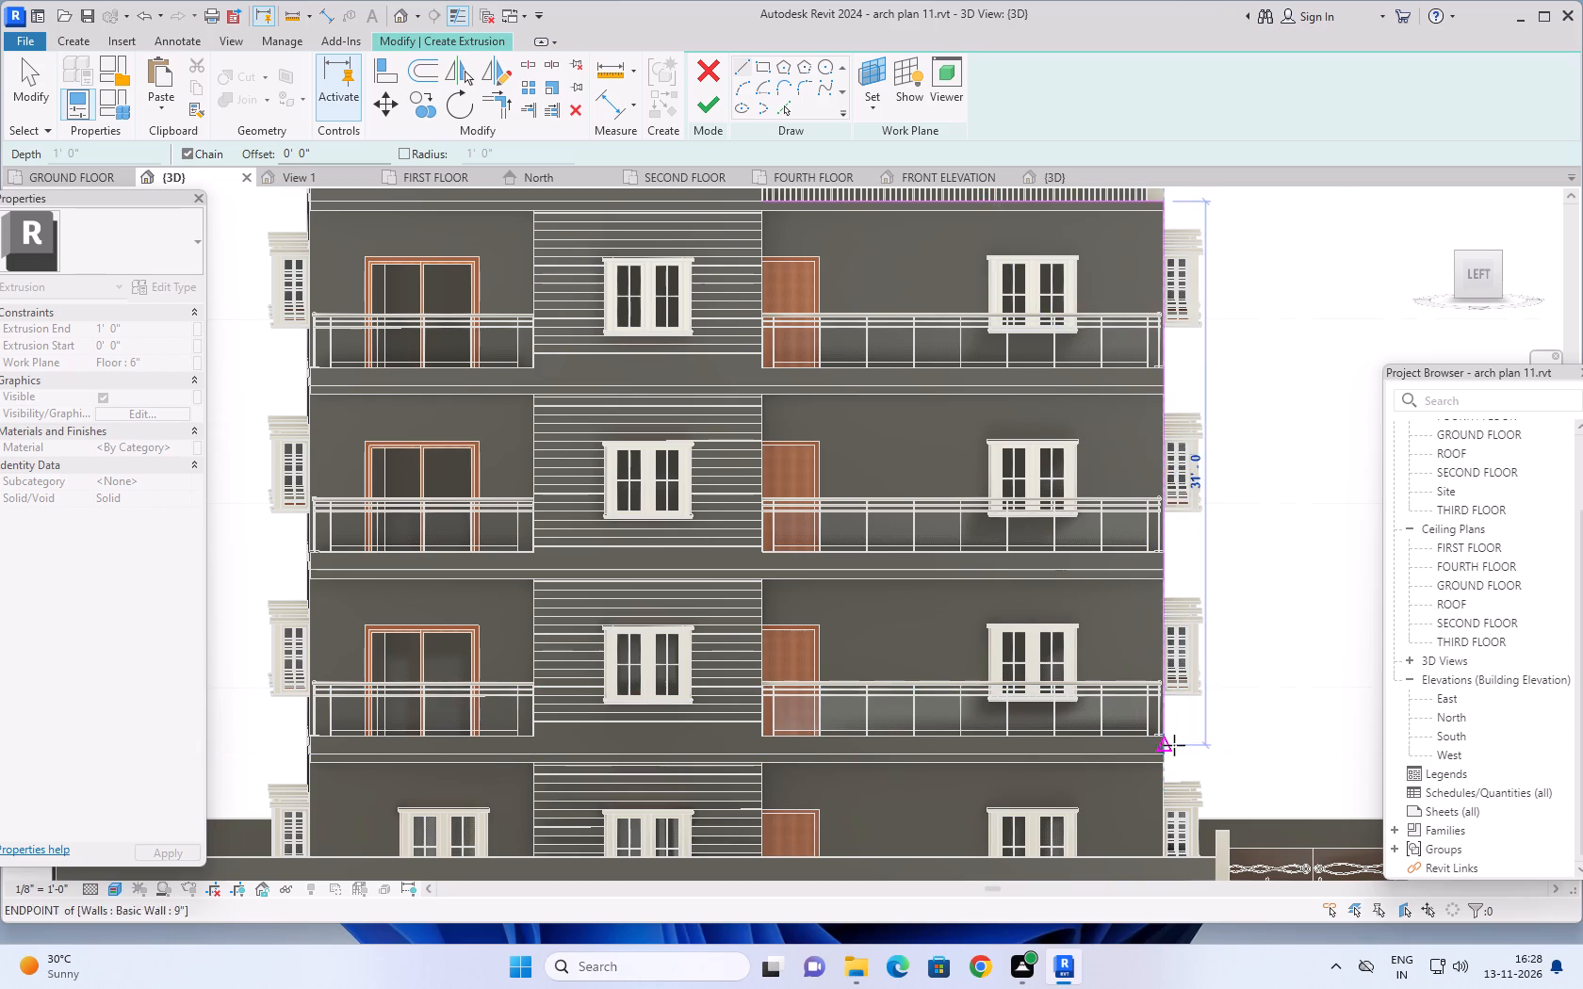
{"action": "scroll", "coordinate": [1164, 755], "scroll_direction": "up", "scroll_amount": 6}
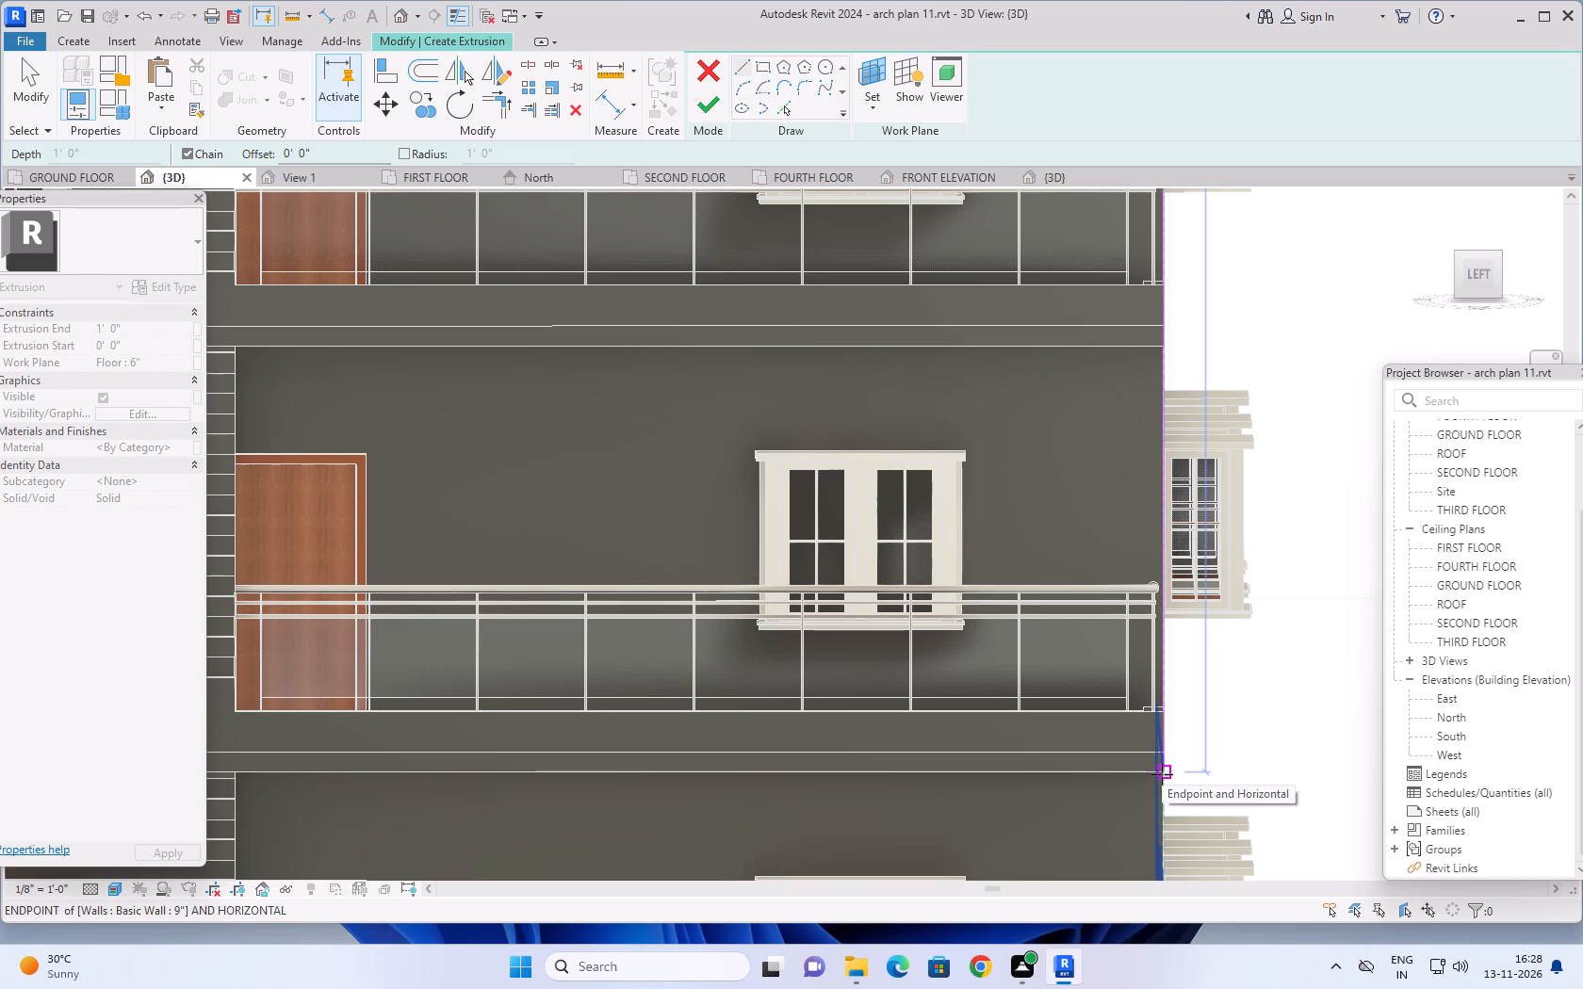
{"action": "left_click", "coordinate": [1162, 774]}
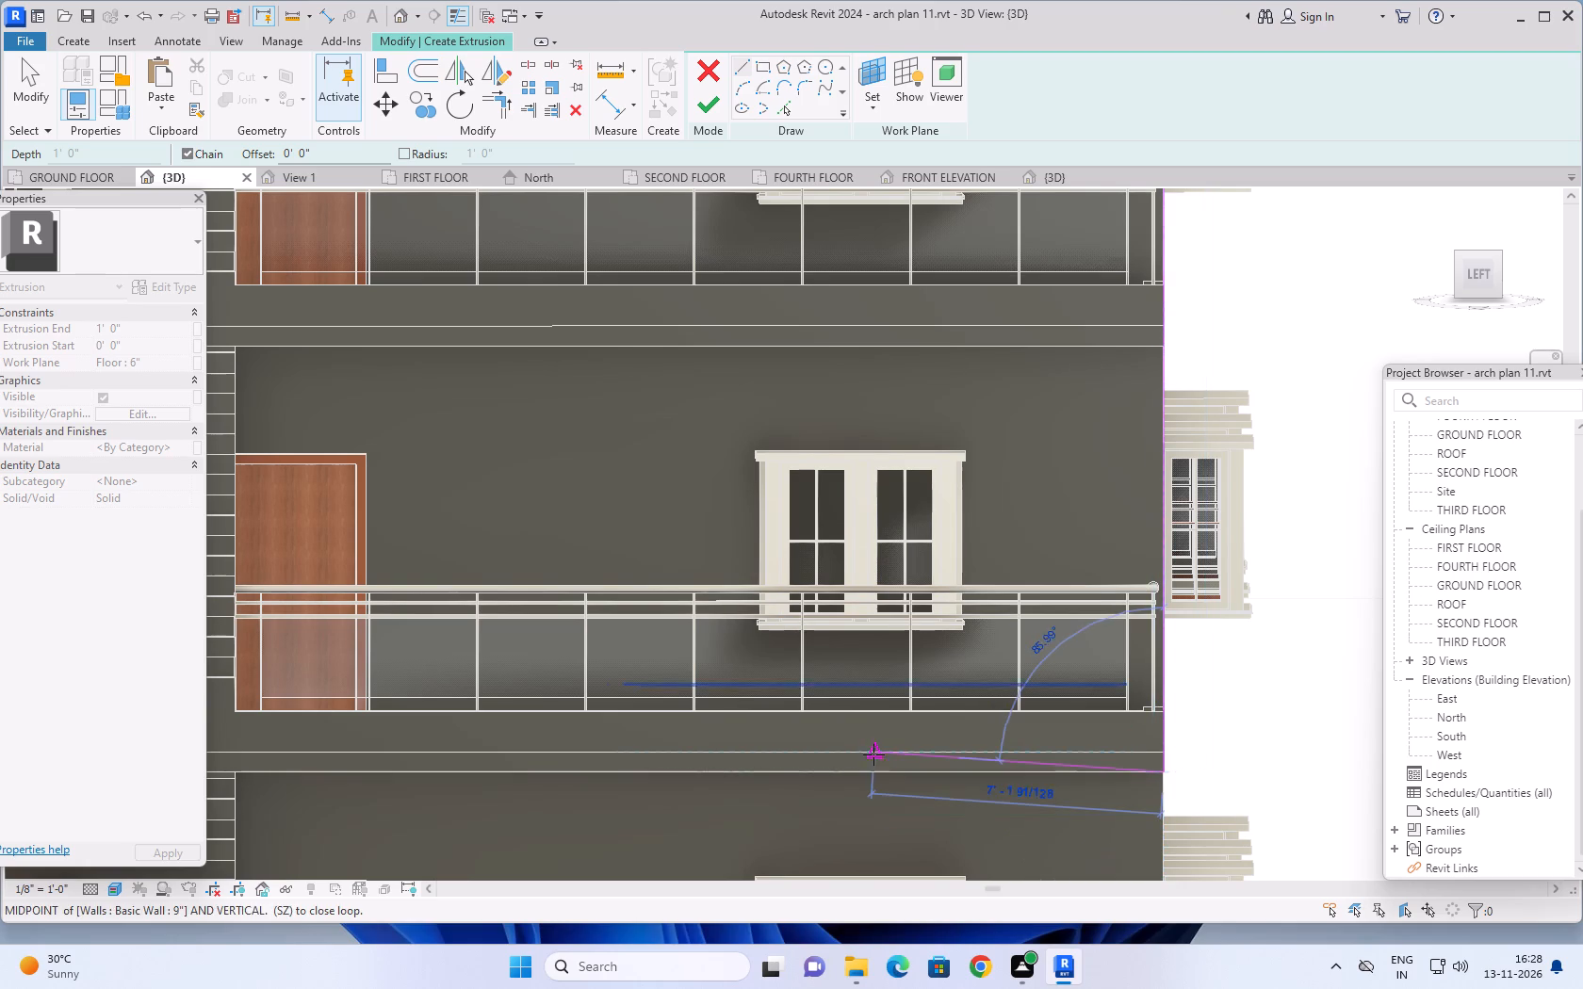
Continue the profile about 22' 10 1/2" along the first-floor slab's underside to the striped wall, ending with a 1' 6" upward line.
{"action": "scroll", "coordinate": [851, 761], "scroll_direction": "down", "scroll_amount": 7}
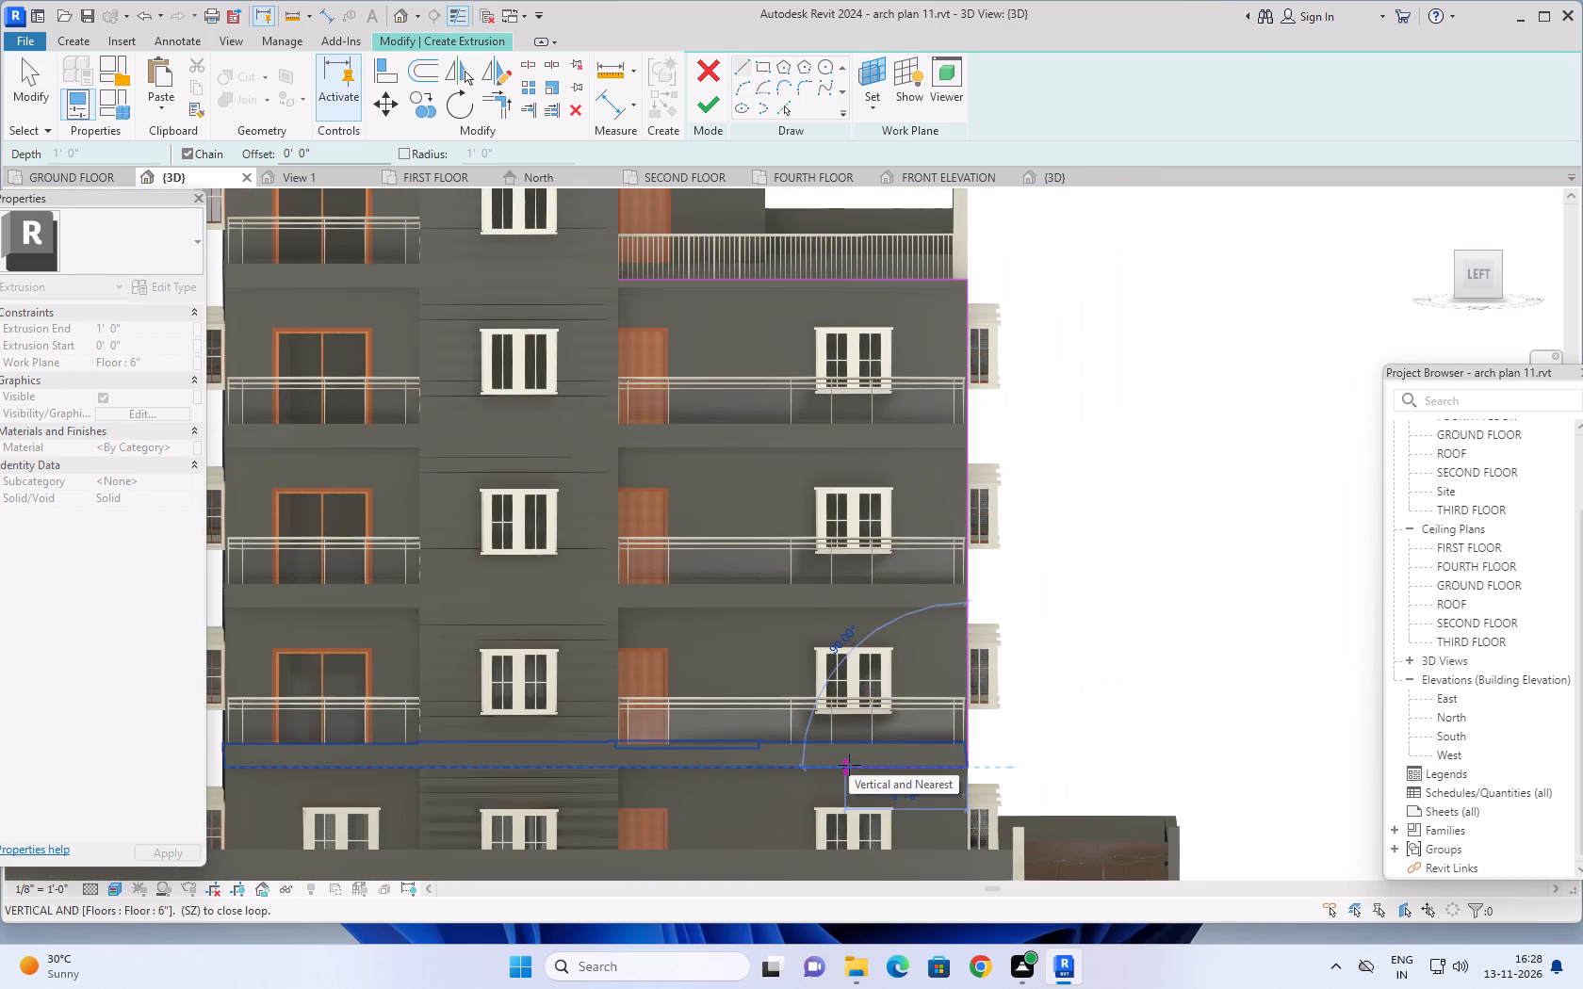
{"action": "scroll", "coordinate": [849, 765], "scroll_direction": "down", "scroll_amount": 1}
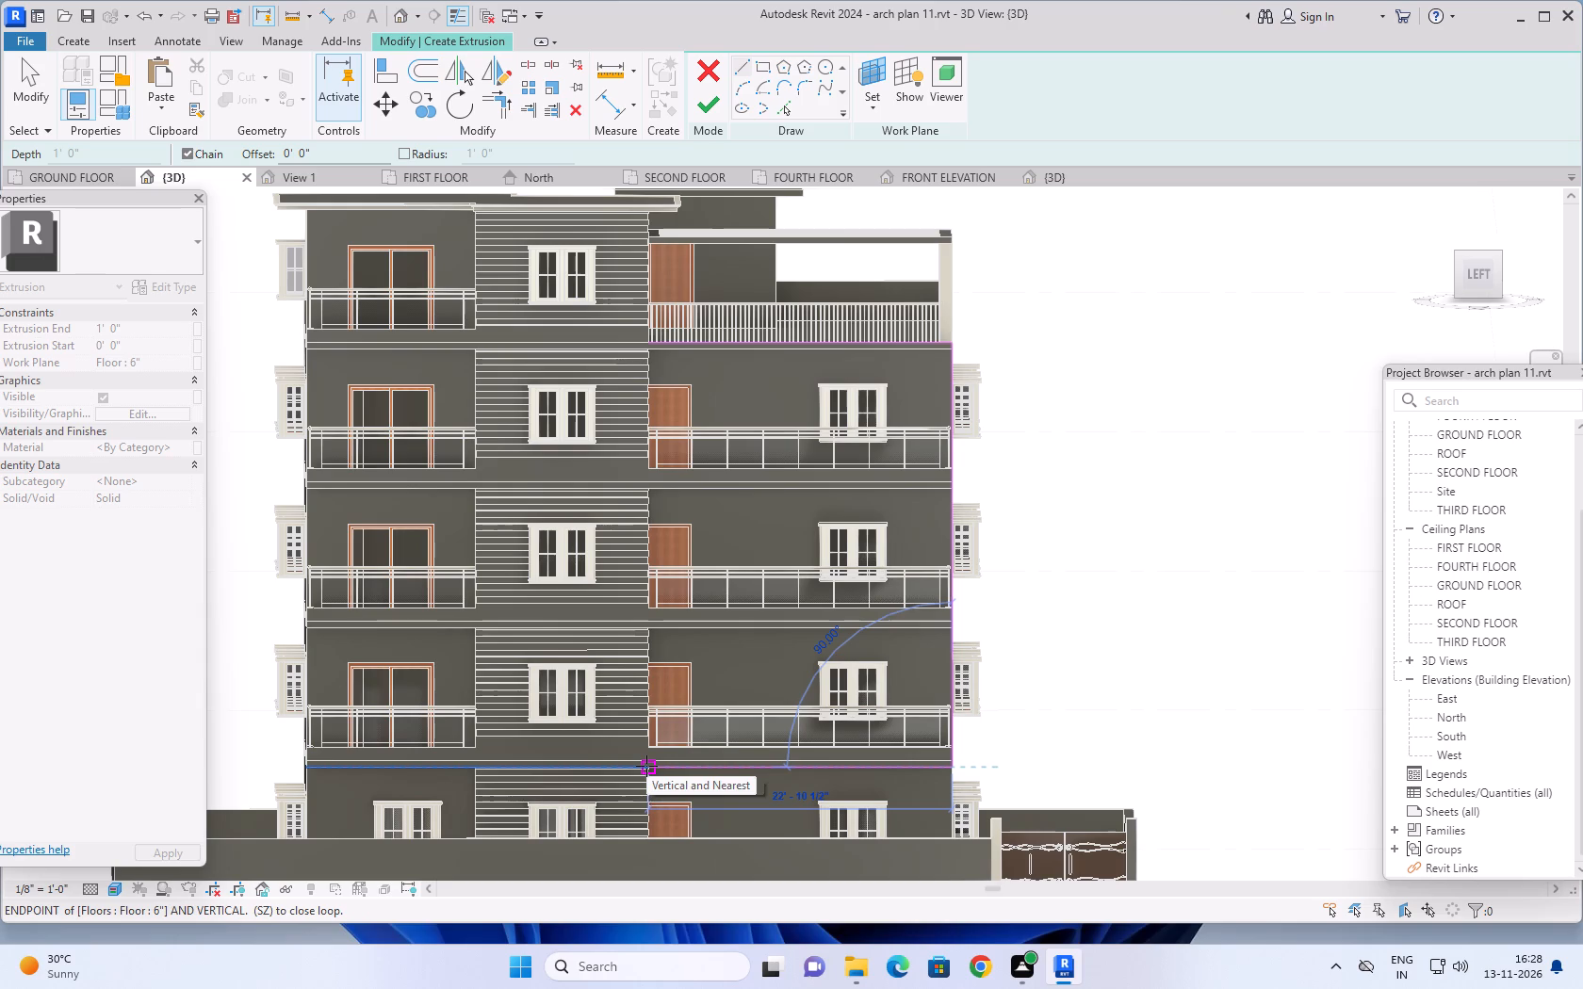
{"action": "scroll", "coordinate": [646, 766], "scroll_direction": "up", "scroll_amount": 1}
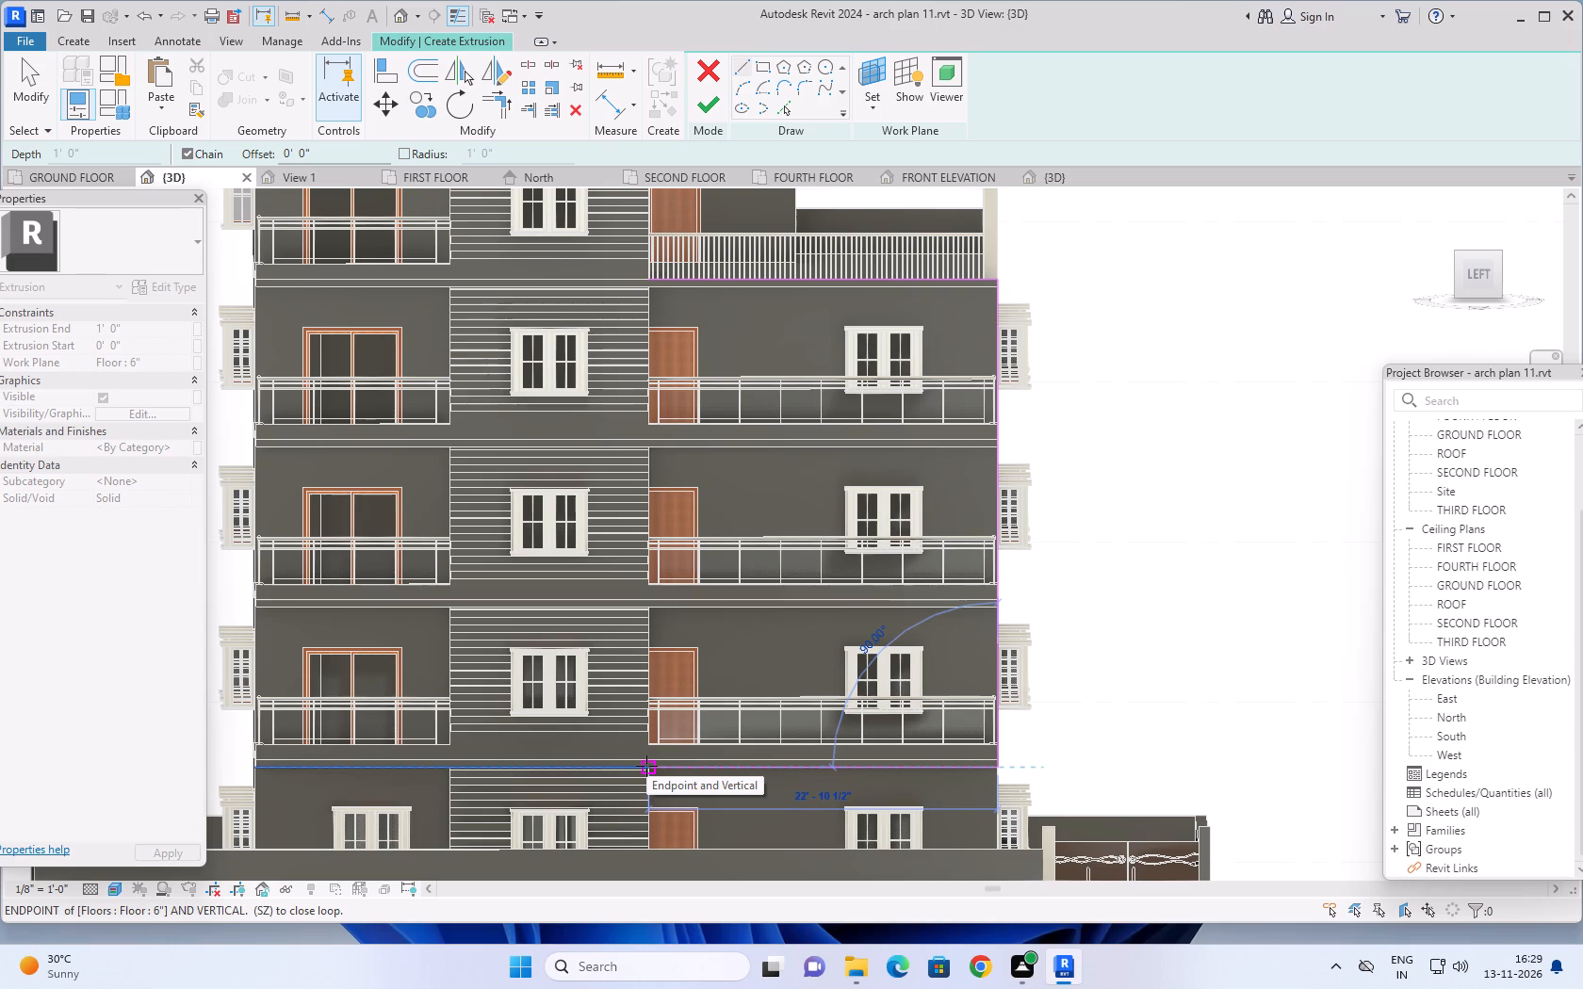
{"action": "left_click", "coordinate": [646, 766]}
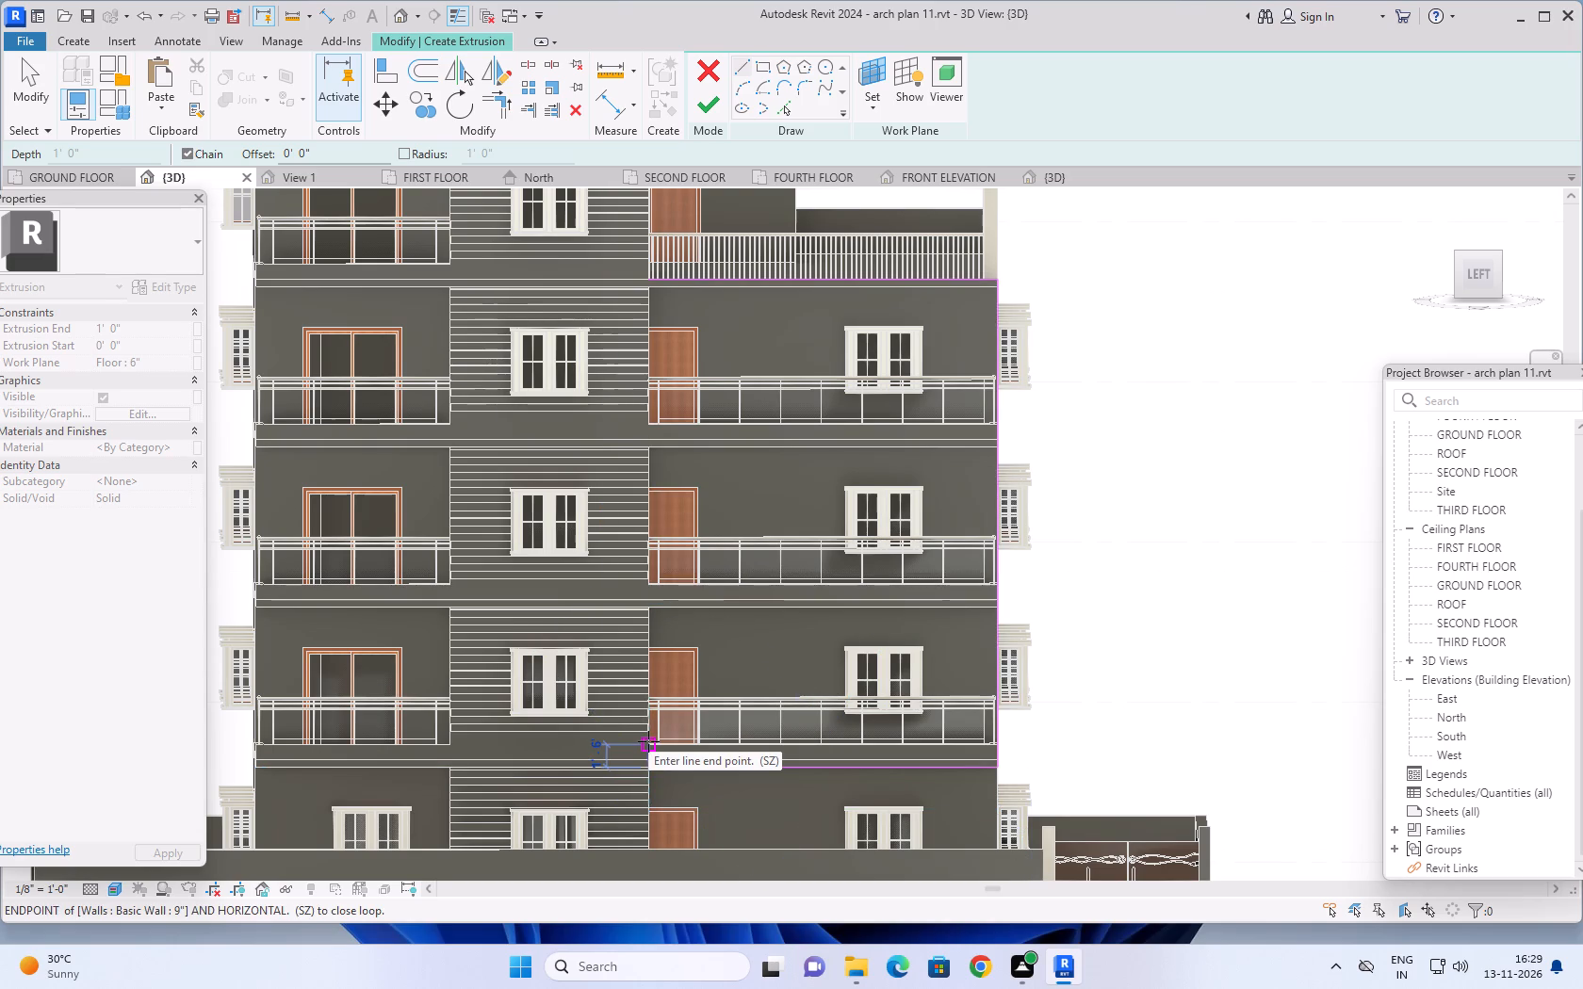
{"action": "scroll", "coordinate": [648, 741], "scroll_direction": "up", "scroll_amount": 4}
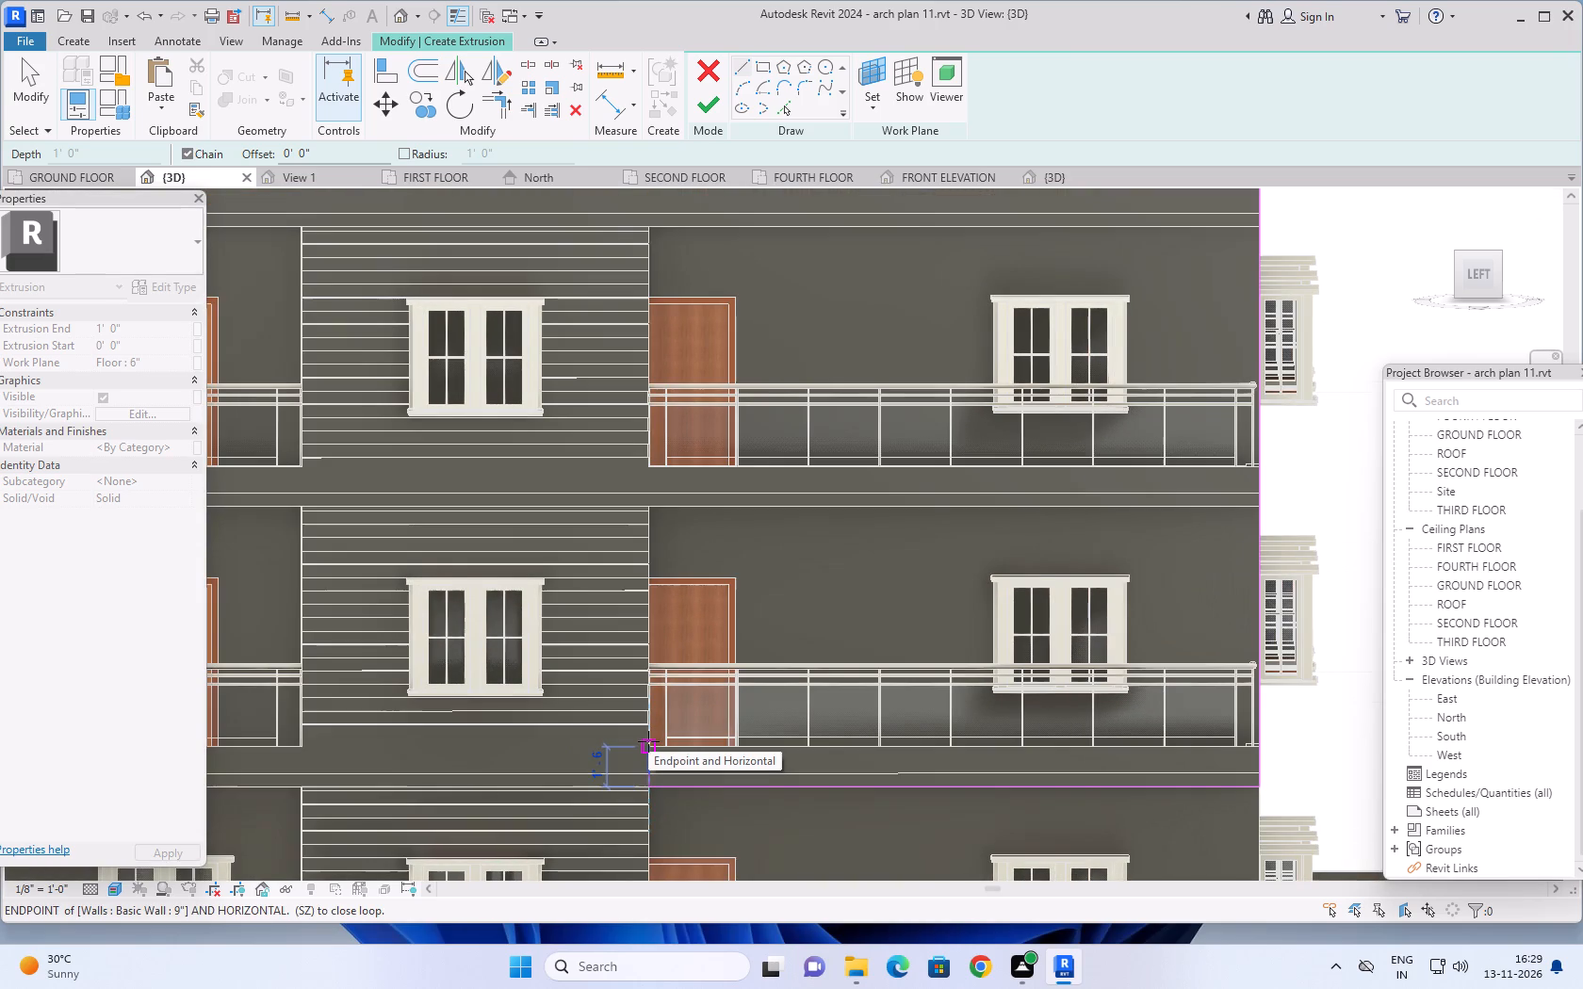
{"action": "scroll", "coordinate": [648, 741], "scroll_direction": "up", "scroll_amount": 1}
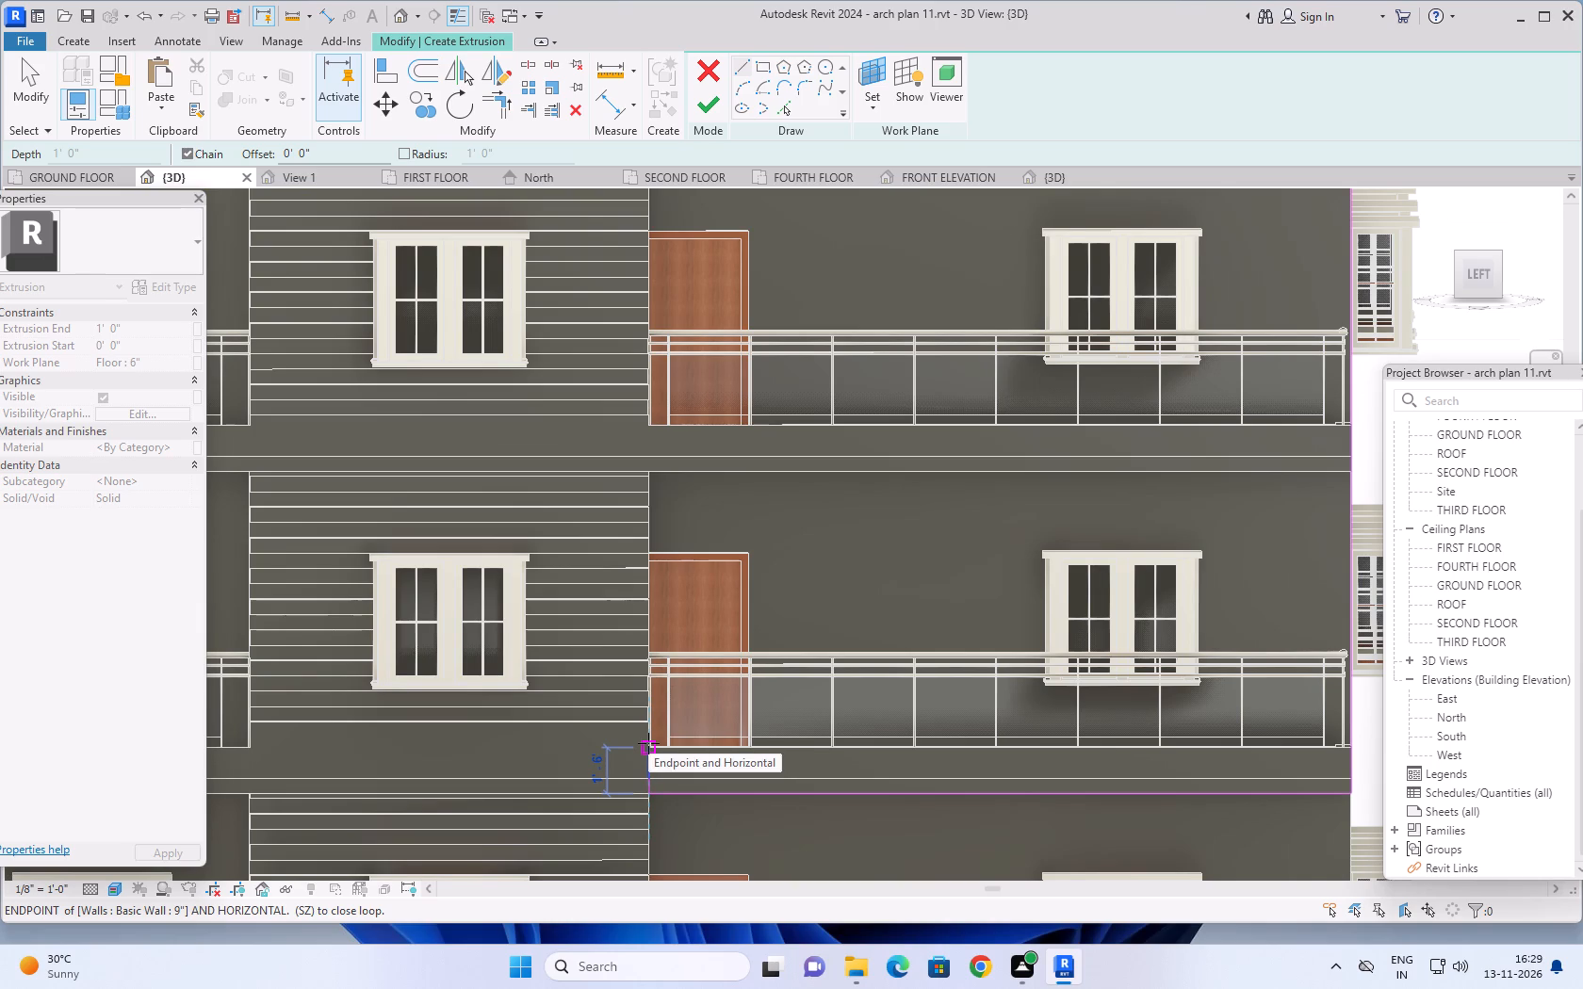
{"action": "scroll", "coordinate": [648, 743], "scroll_direction": "down", "scroll_amount": 1}
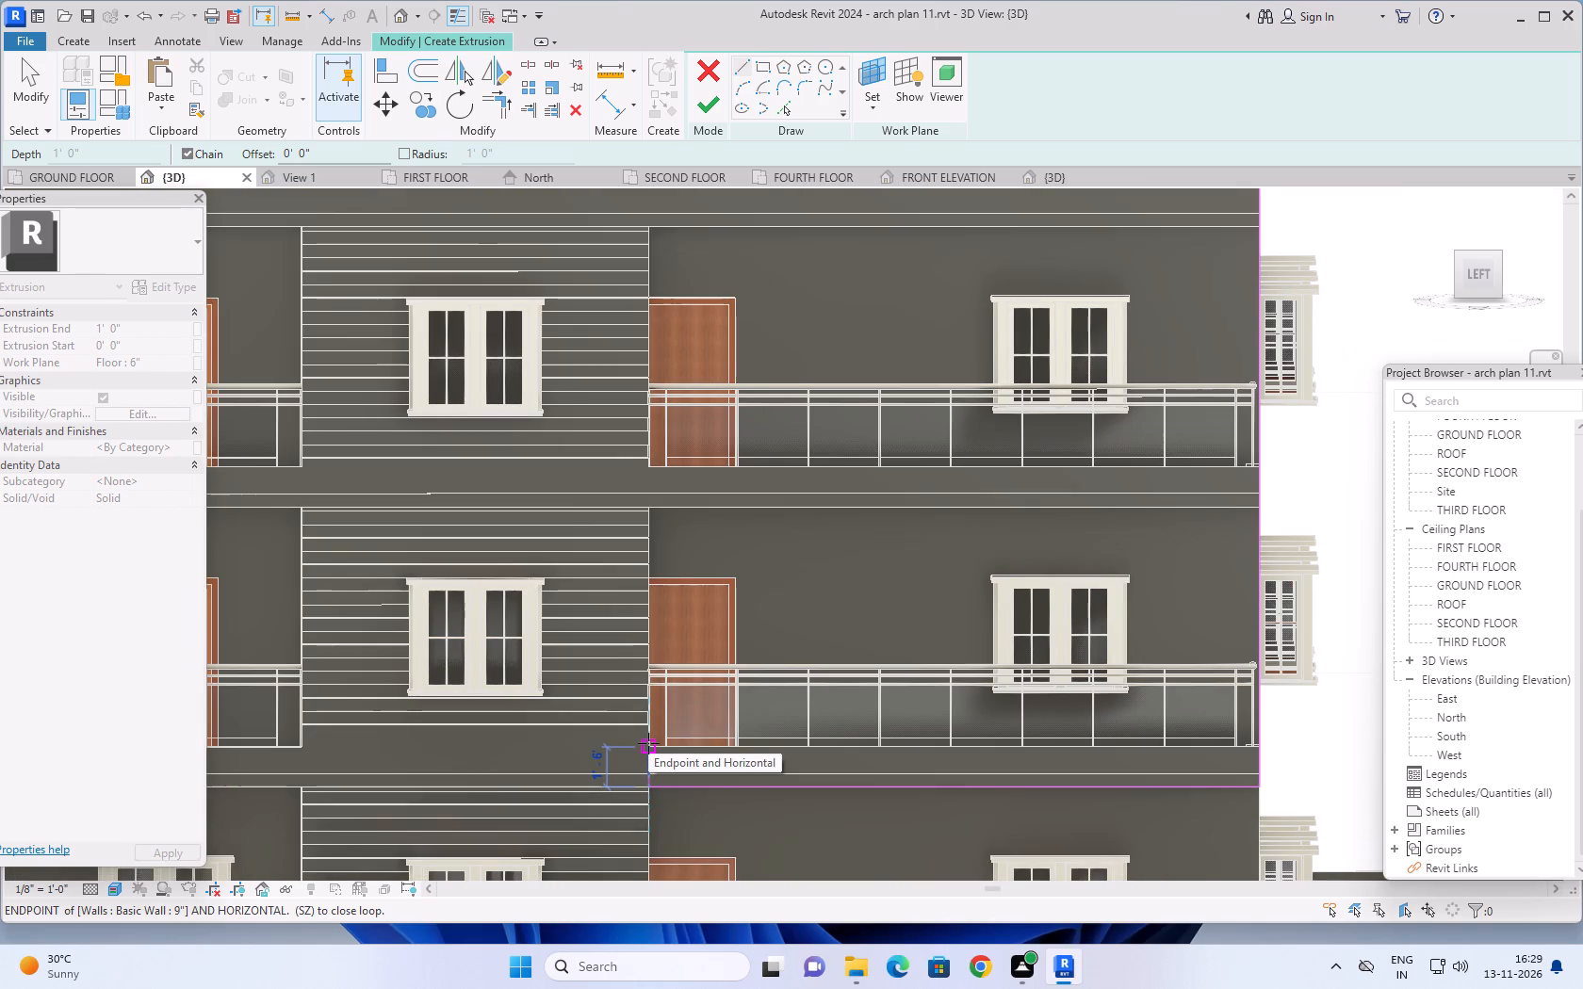
{"action": "left_click", "coordinate": [648, 743]}
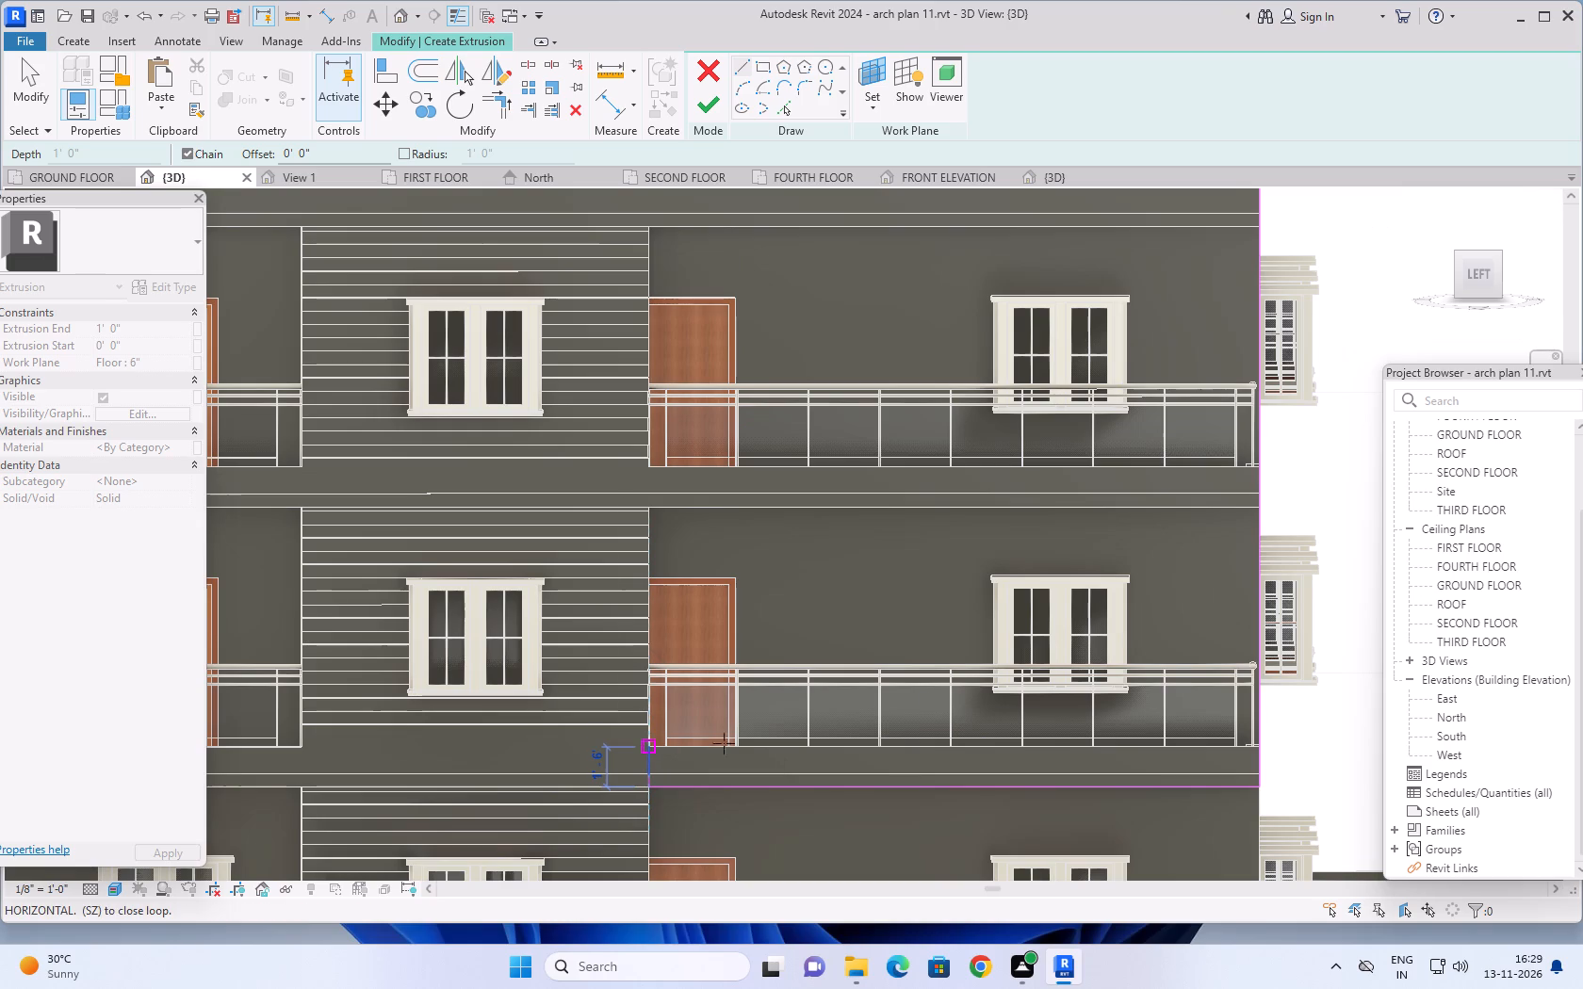
{"action": "key", "text": "Escape"}
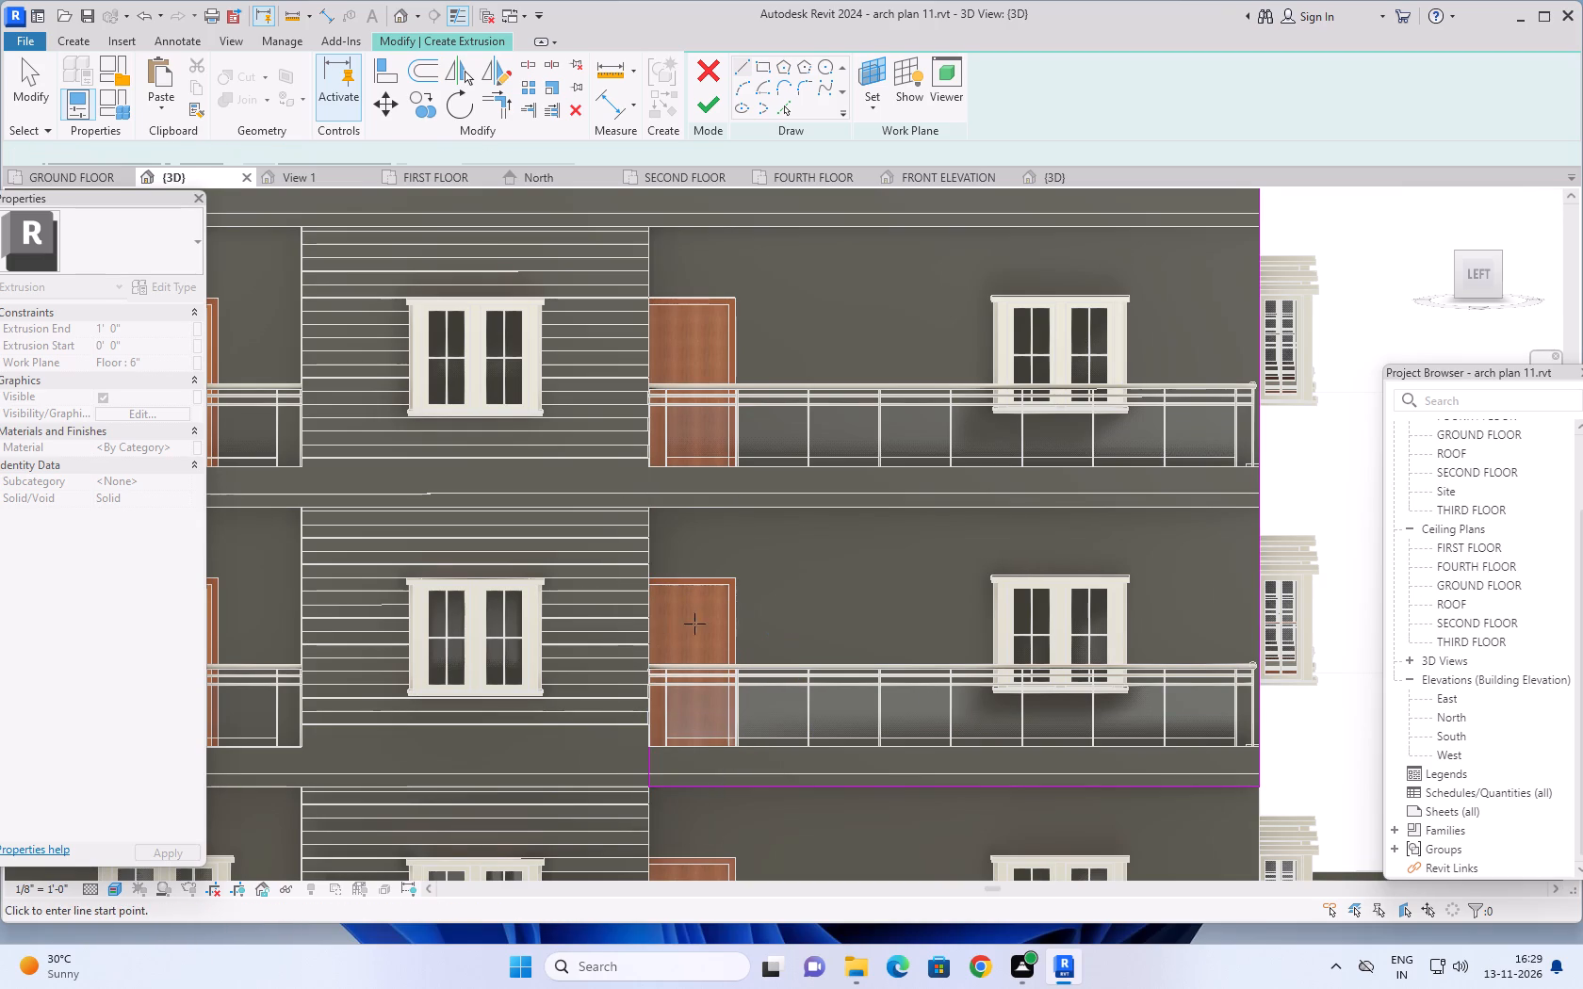
Sketch a 1' 6" vertical line down from the profile's upper end where the fourth-floor slab meets the striped wall.
{"action": "scroll", "coordinate": [758, 614], "scroll_direction": "down", "scroll_amount": 4}
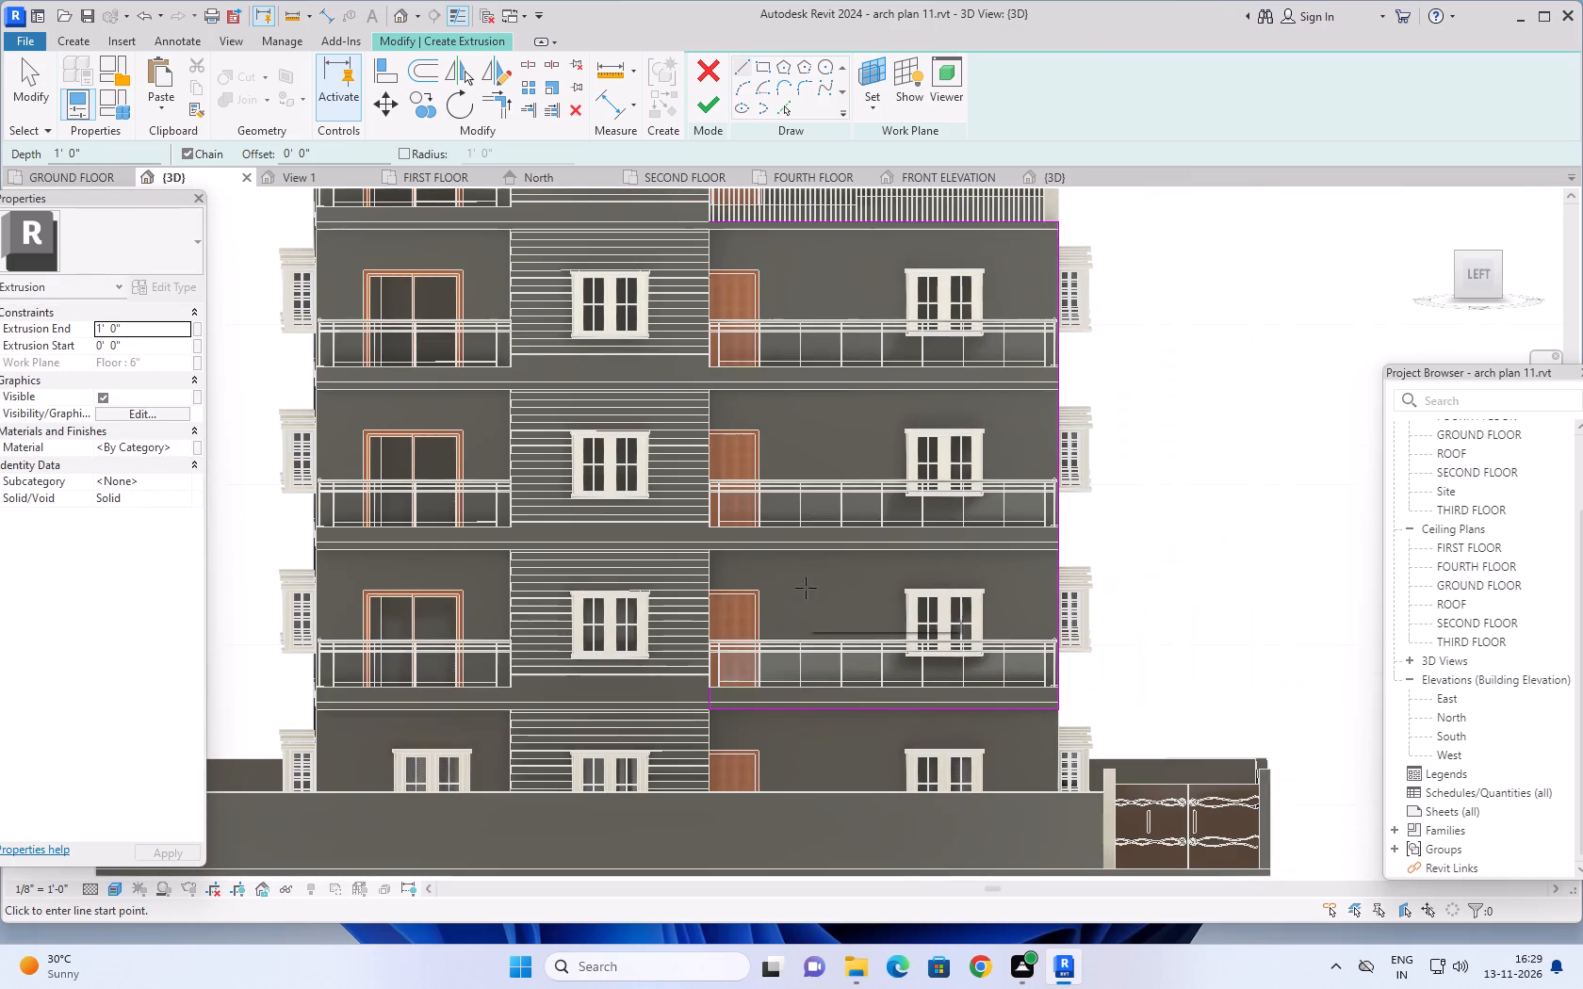
{"action": "scroll", "coordinate": [703, 242], "scroll_direction": "up", "scroll_amount": 5}
{"action": "middle_click_drag", "start_coordinate": [748, 253], "coordinate": [741, 302]}
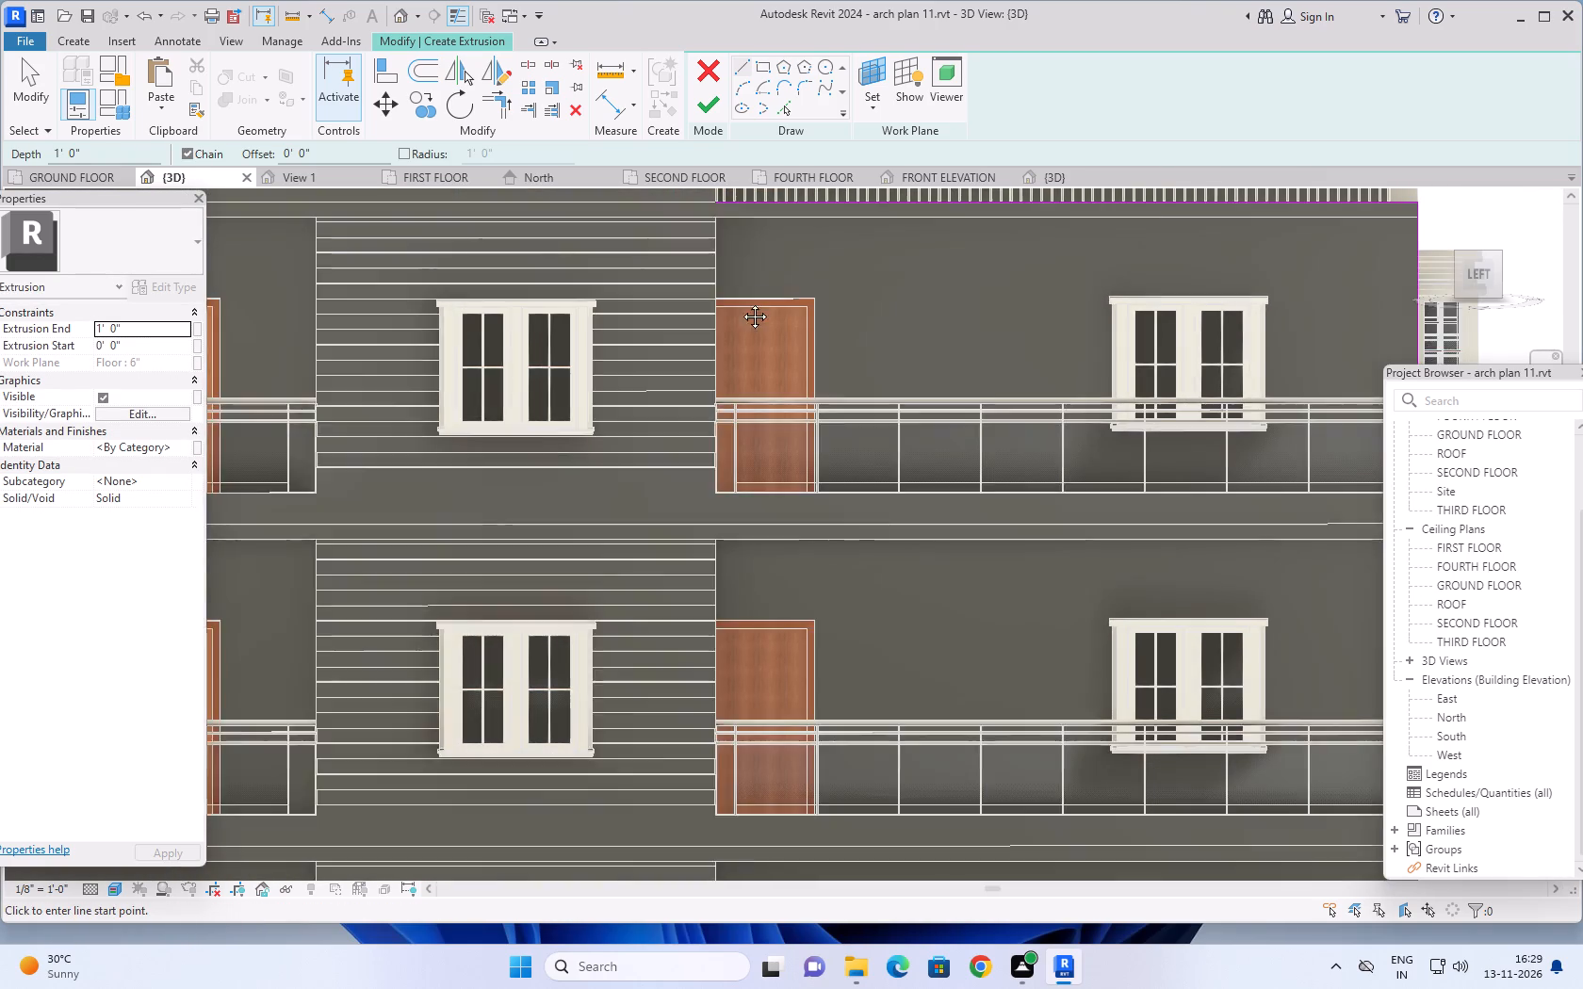
{"action": "middle_click_drag", "start_coordinate": [741, 302], "coordinate": [738, 395]}
{"action": "scroll", "coordinate": [735, 396], "scroll_direction": "up", "scroll_amount": 1}
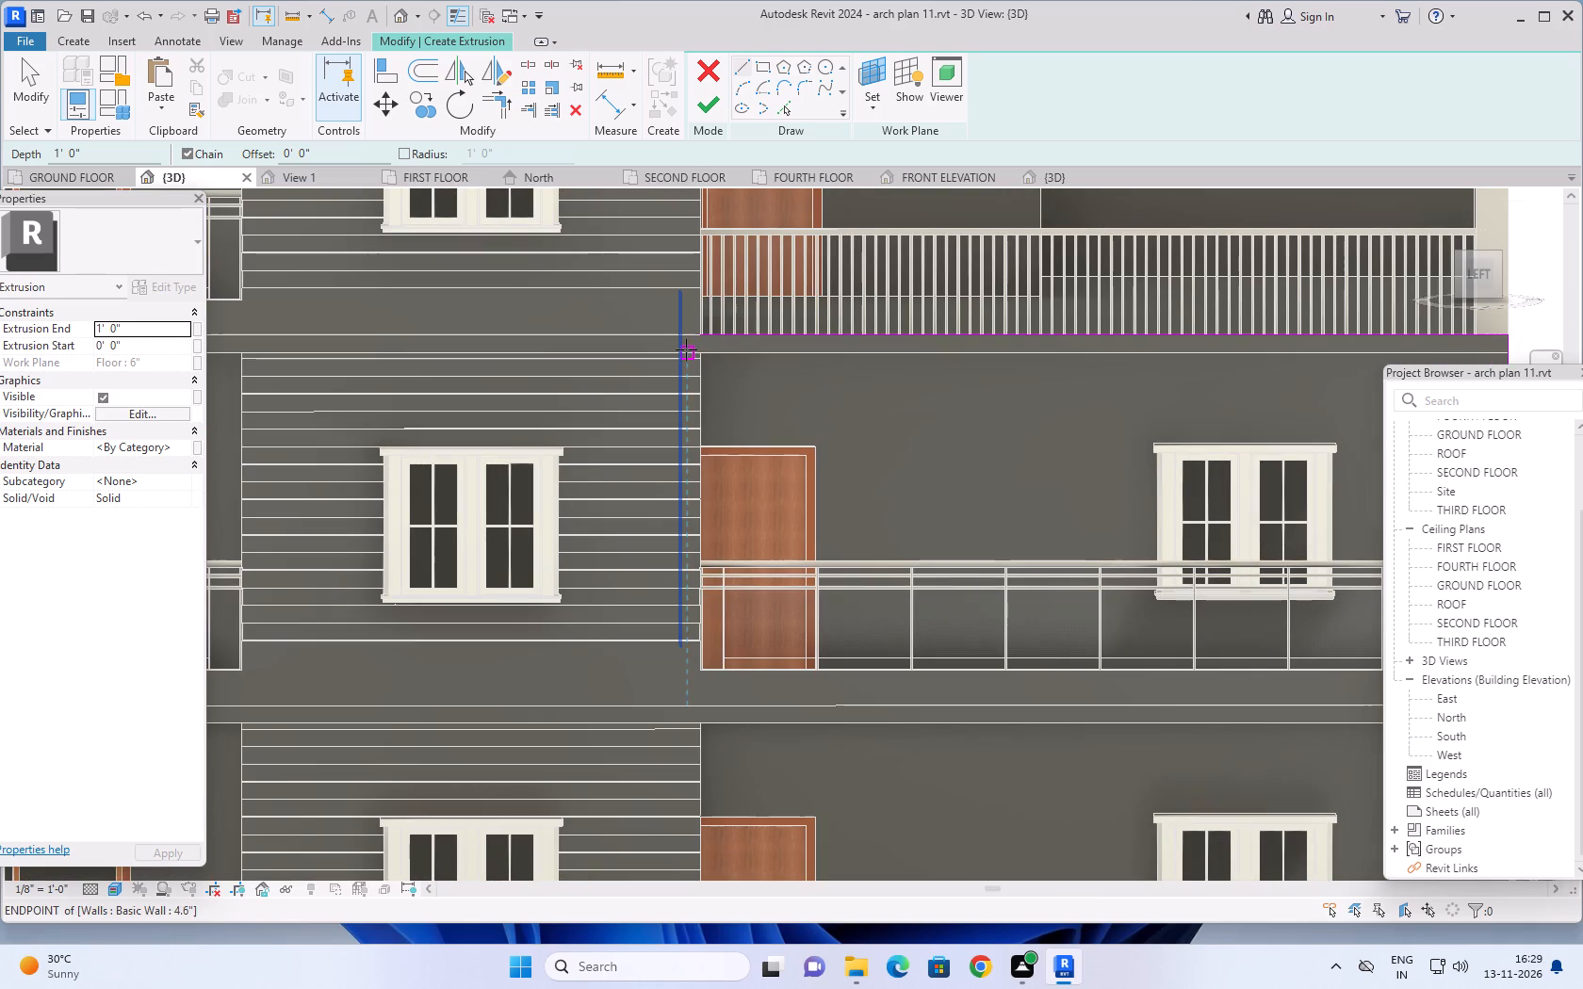
{"action": "left_click", "coordinate": [701, 329]}
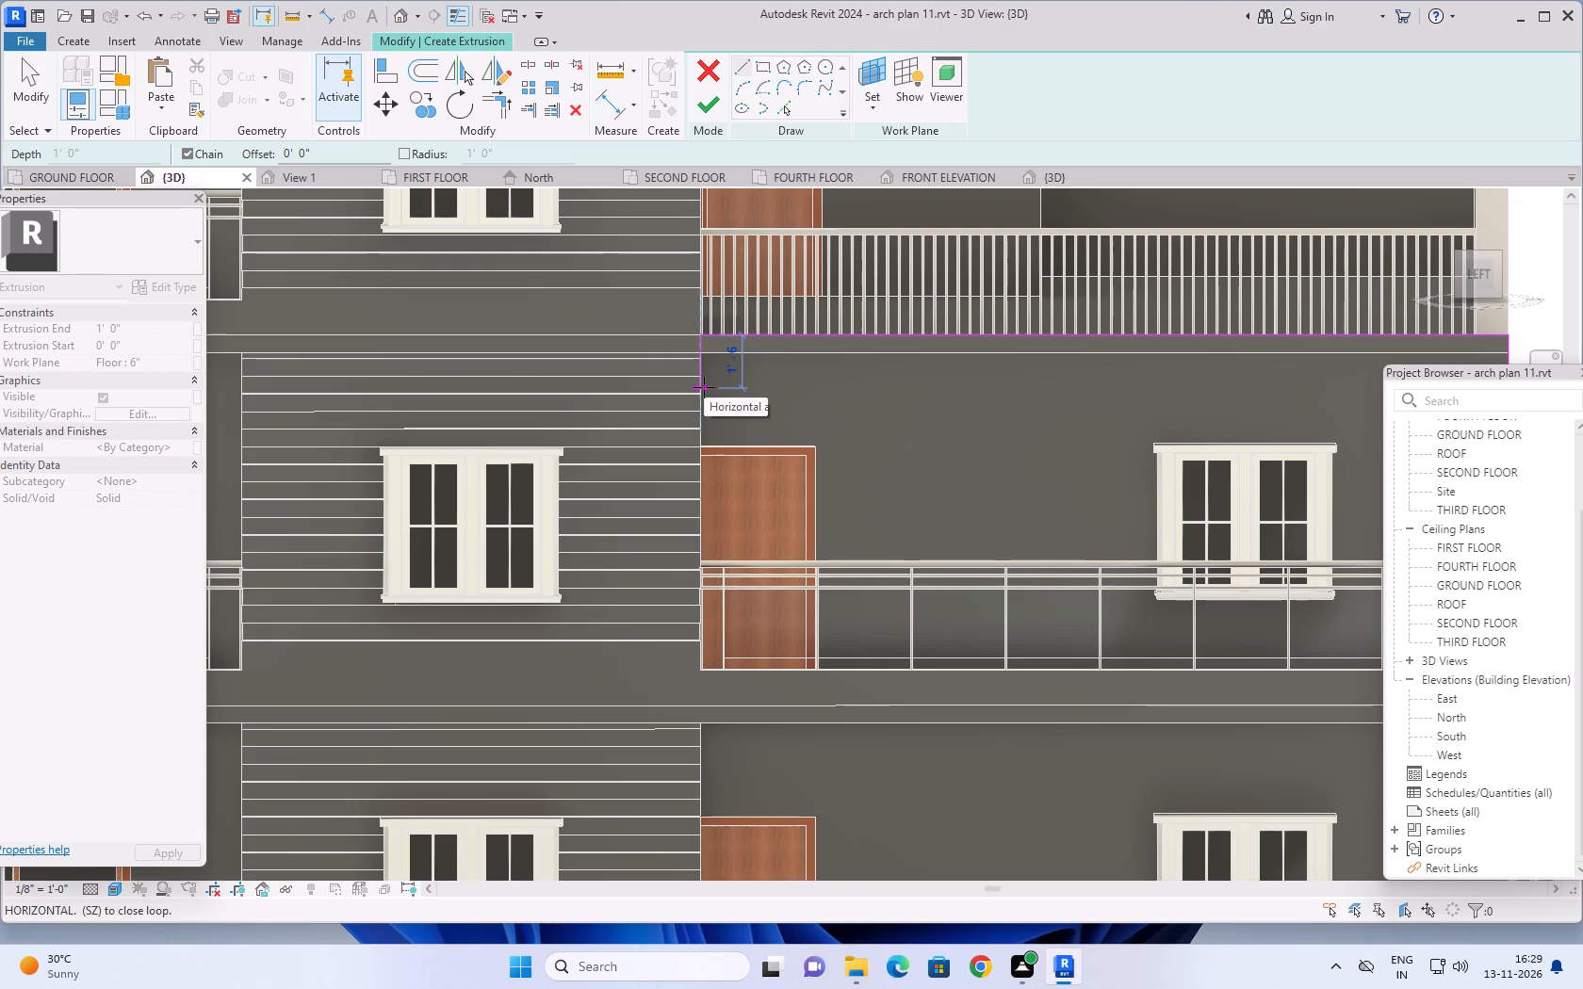
{"action": "left_click", "coordinate": [704, 387]}
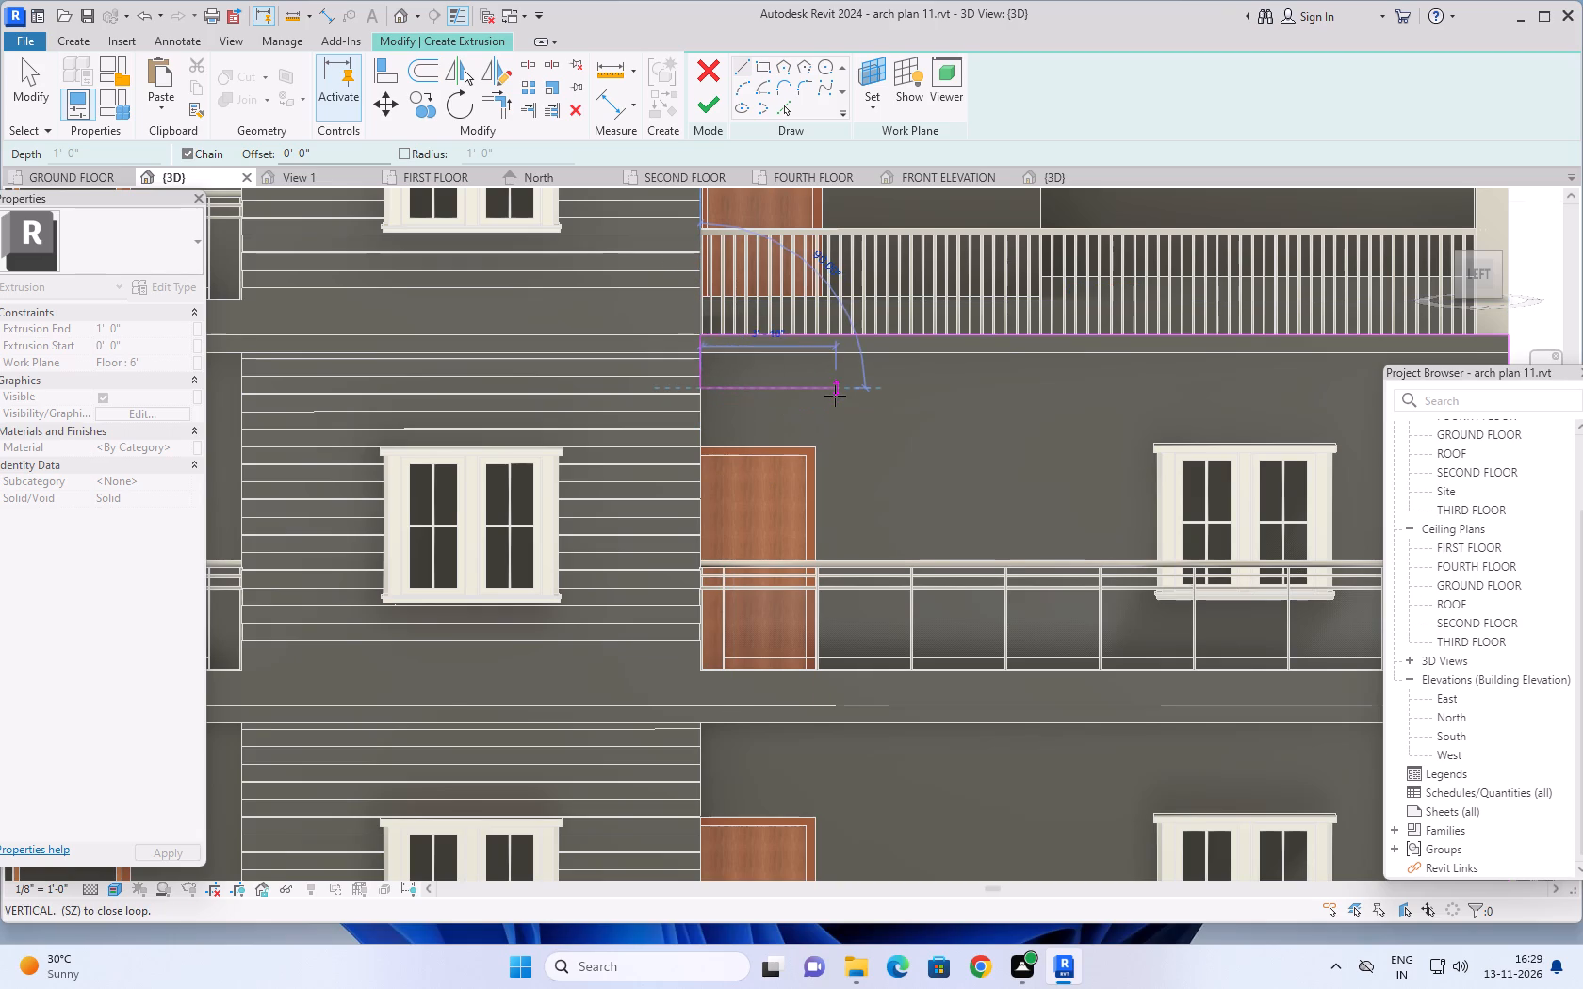
{"action": "key", "text": "Escape"}
Use Pick Lines with a 1' 6" offset to add a parallel line below the fourth-floor slab's top edge.
{"action": "scroll", "coordinate": [832, 398], "scroll_direction": "down", "scroll_amount": 3}
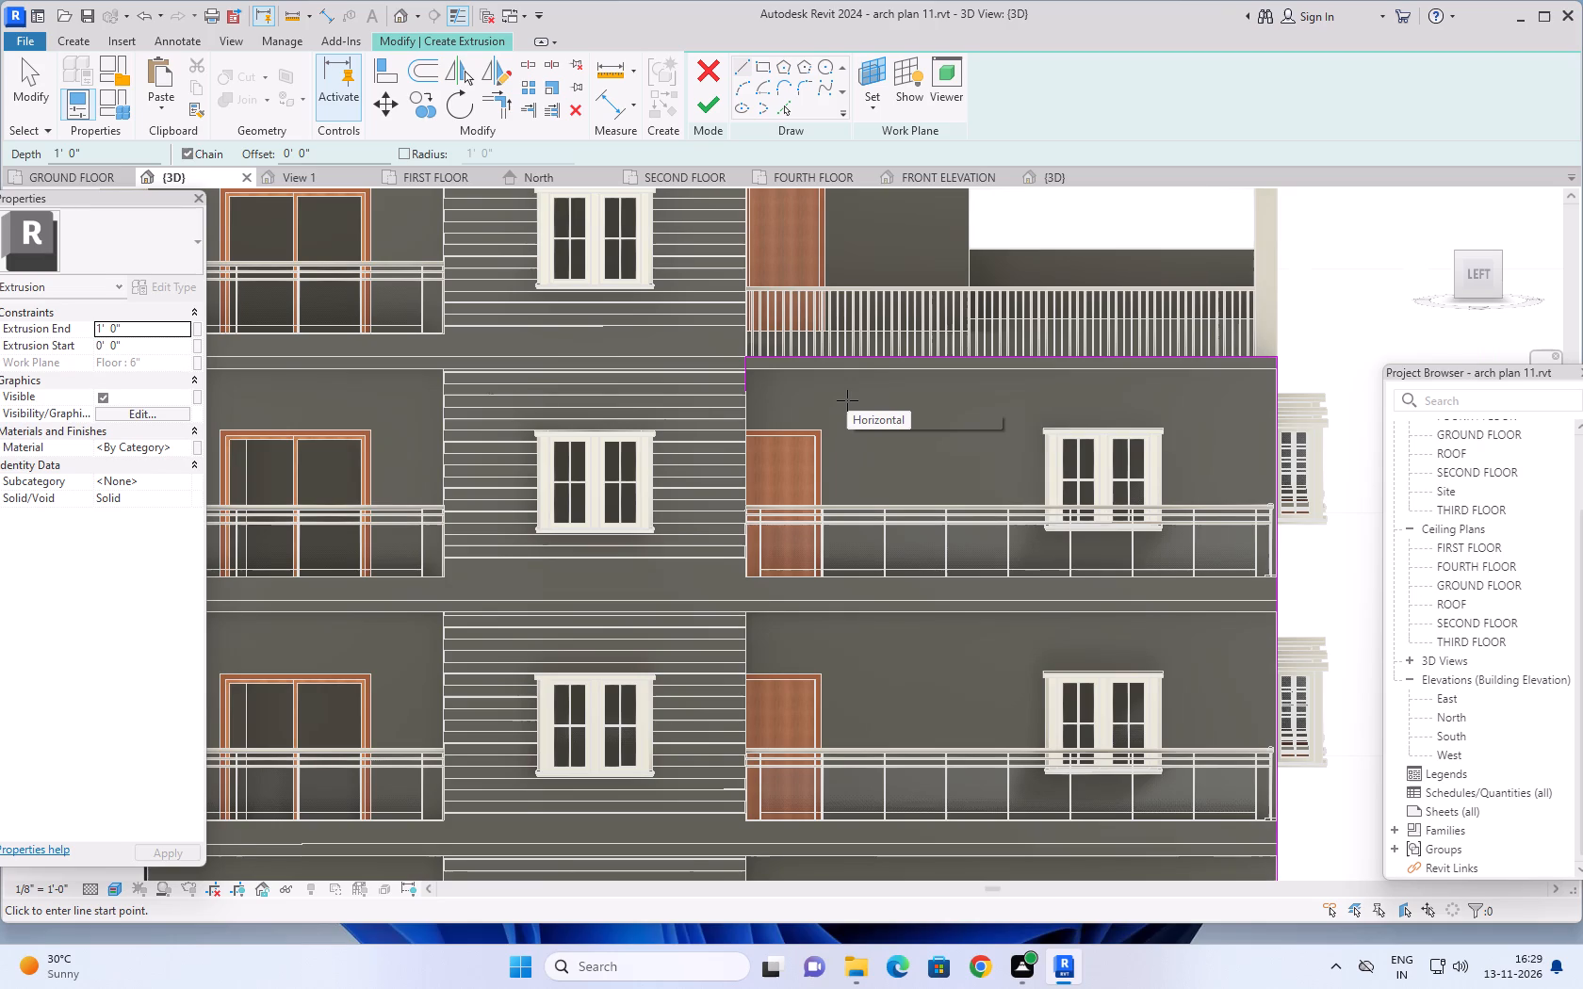
{"action": "scroll", "coordinate": [872, 397], "scroll_direction": "down", "scroll_amount": 2}
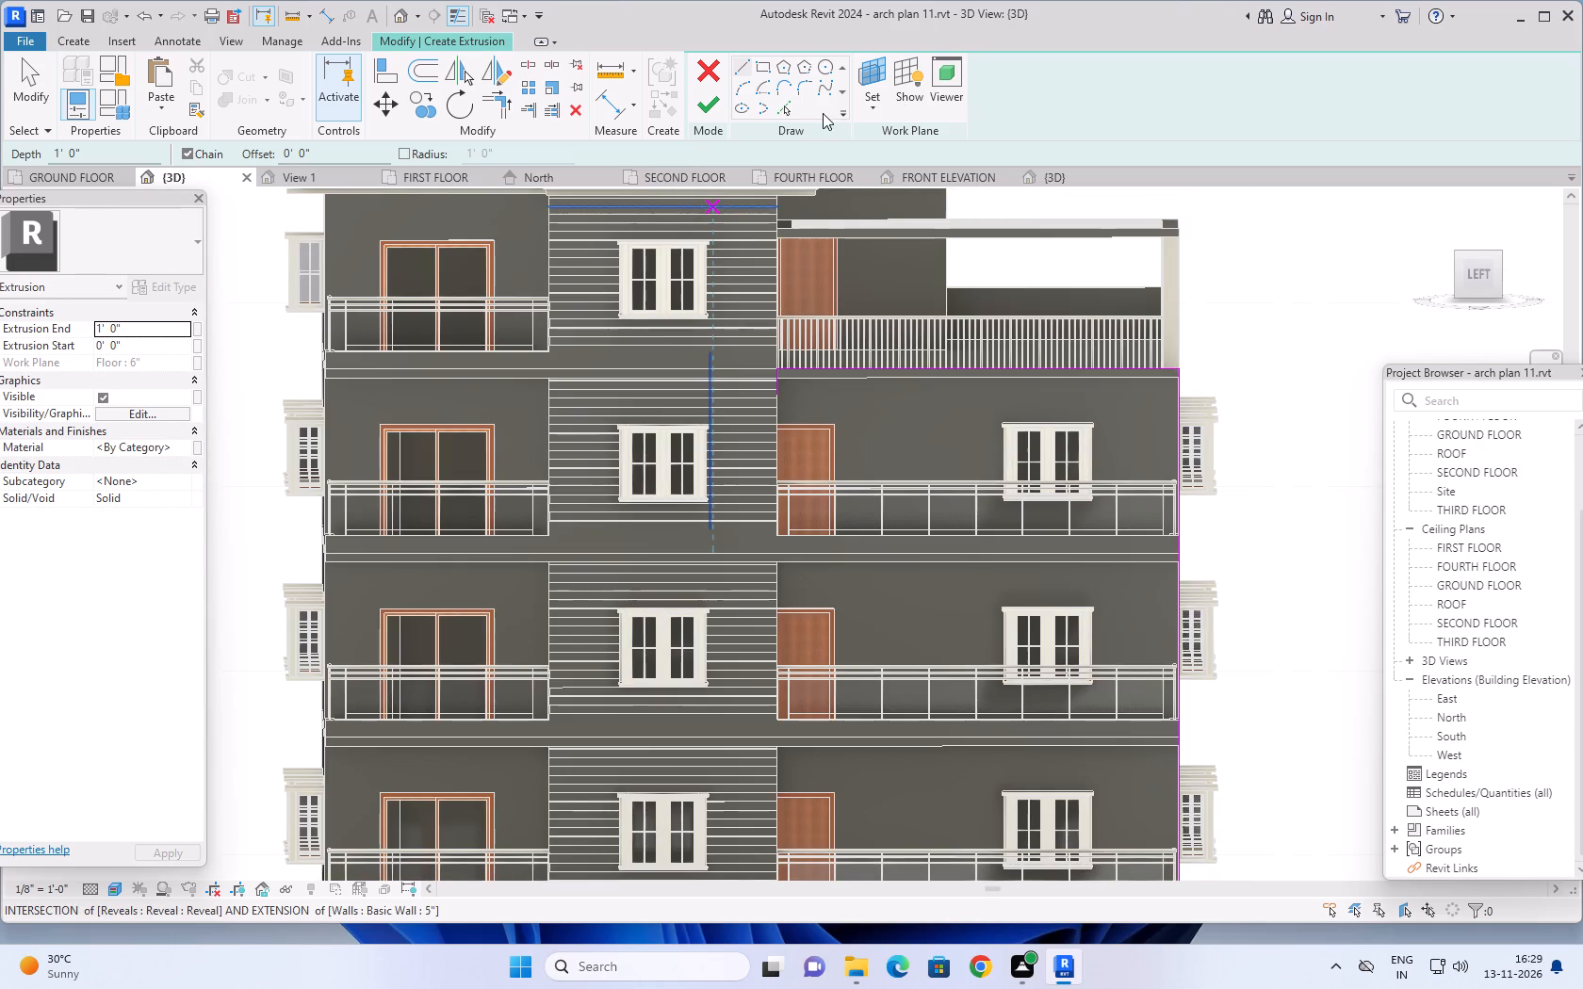
{"action": "left_click", "coordinate": [780, 109]}
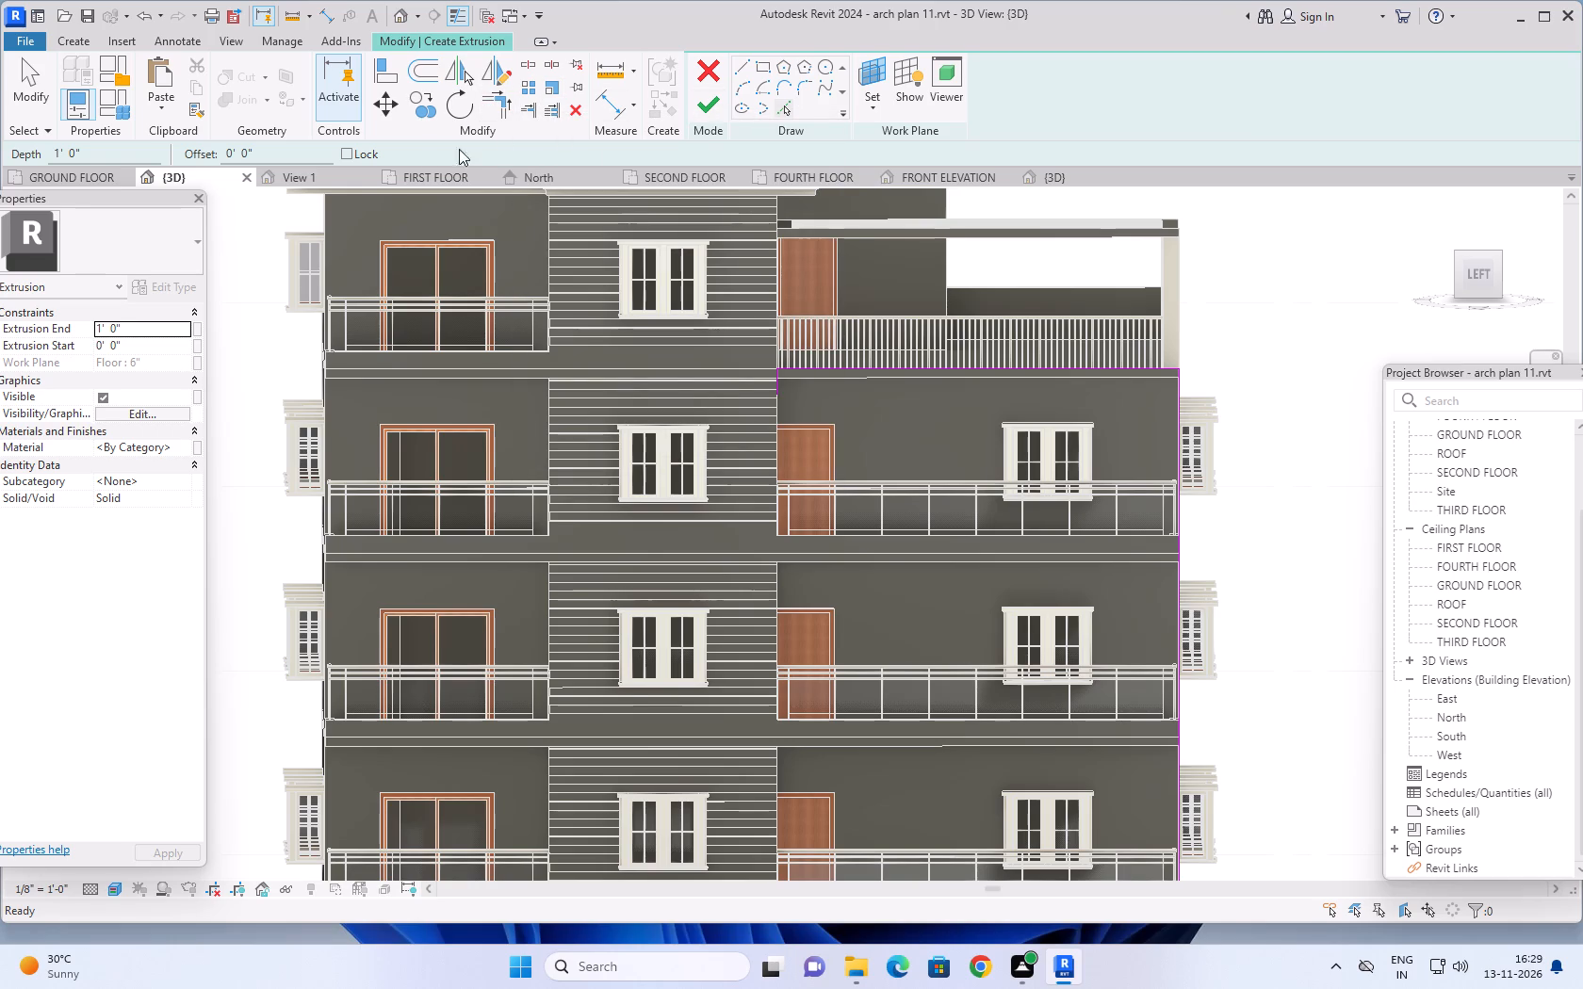
{"action": "left_click_drag", "start_coordinate": [277, 150], "coordinate": [218, 153]}
{"action": "type", "text": "1'6"}
{"action": "key", "text": "shift+quotedbl"}
{"action": "key", "text": "Return"}
{"action": "scroll", "coordinate": [900, 412], "scroll_direction": "up", "scroll_amount": 5}
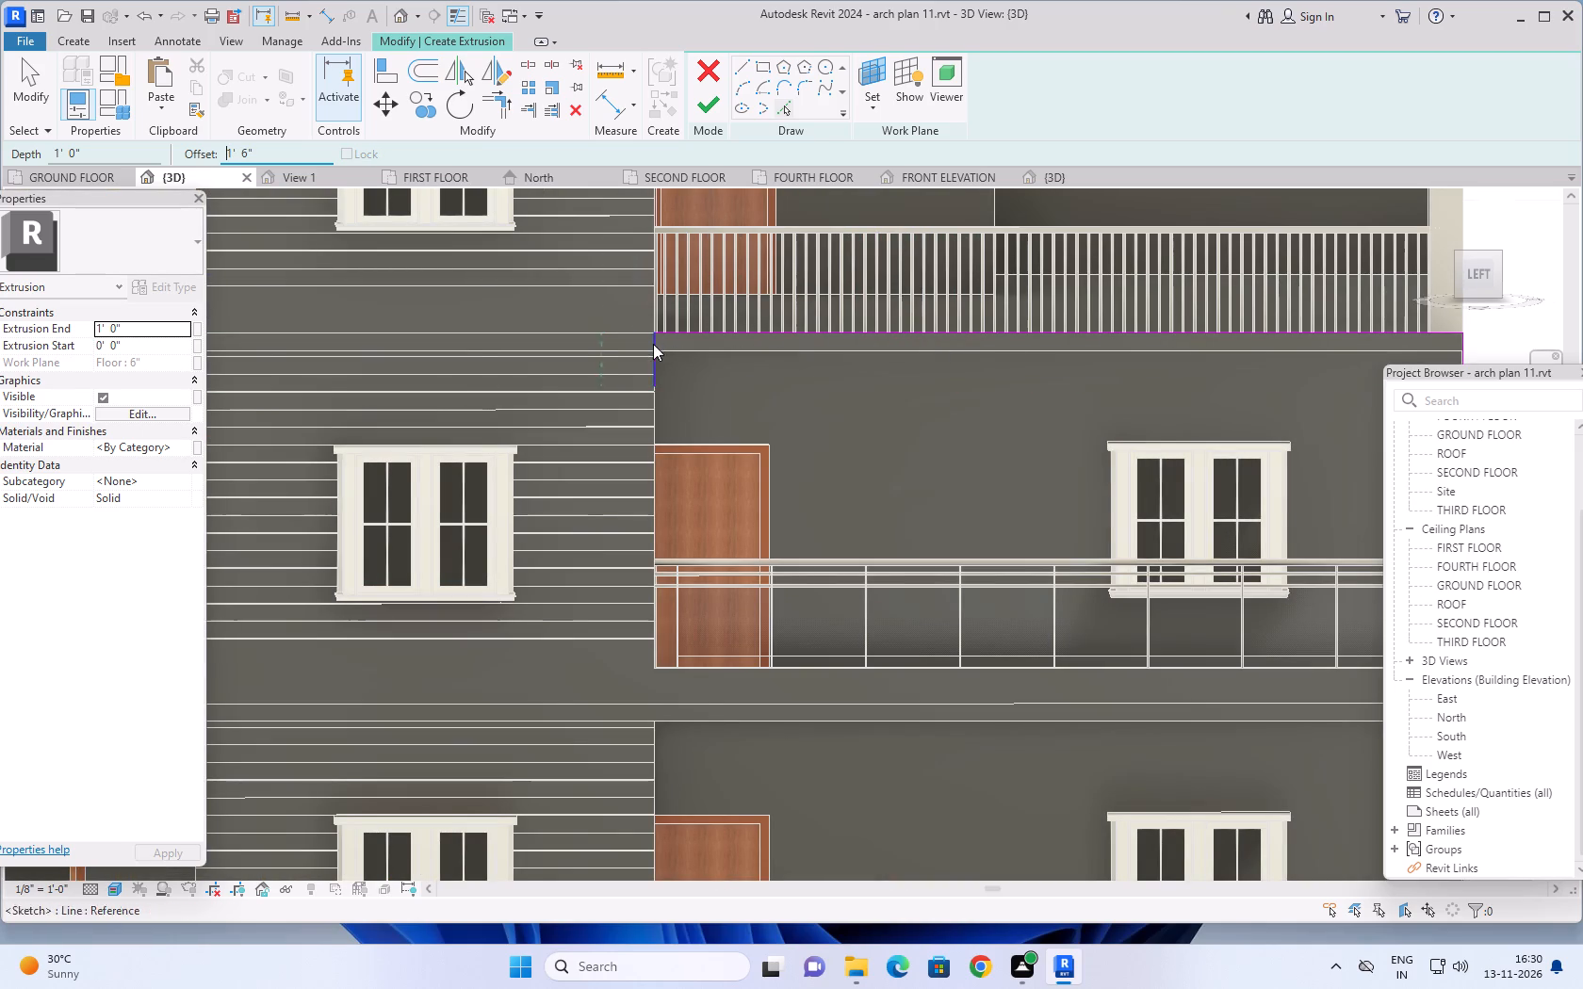
{"action": "scroll", "coordinate": [1002, 388], "scroll_direction": "down", "scroll_amount": 3}
{"action": "middle_click_drag", "start_coordinate": [1002, 397], "coordinate": [776, 439]}
{"action": "scroll", "coordinate": [1042, 413], "scroll_direction": "up", "scroll_amount": 5}
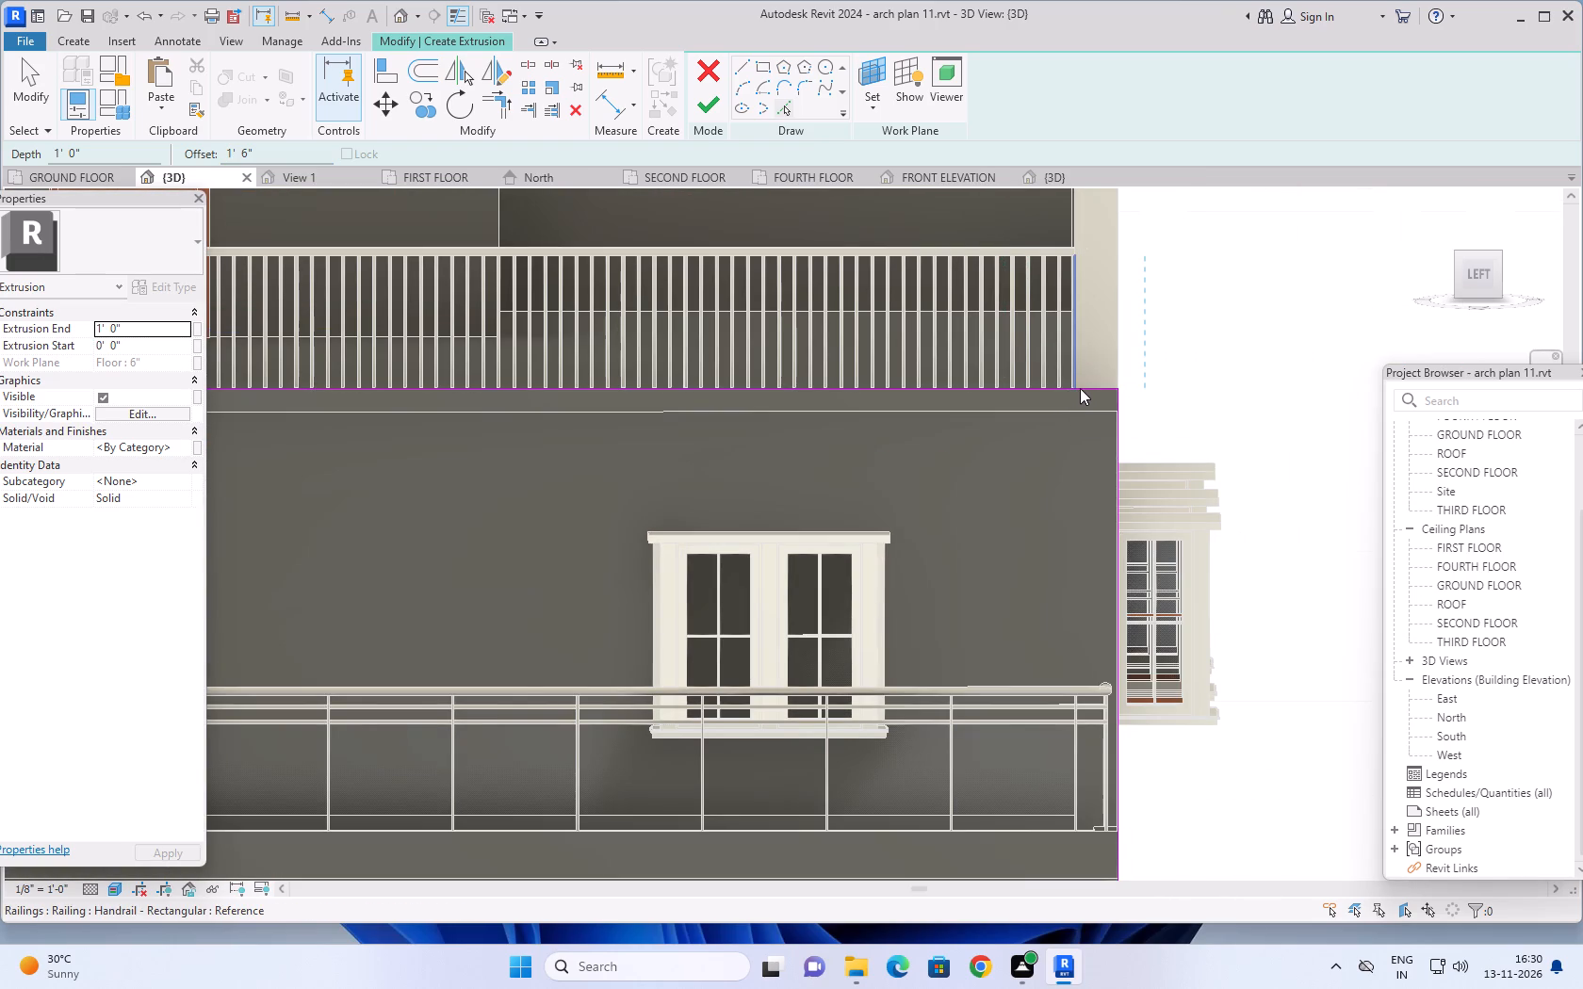
{"action": "scroll", "coordinate": [1186, 368], "scroll_direction": "down", "scroll_amount": 1}
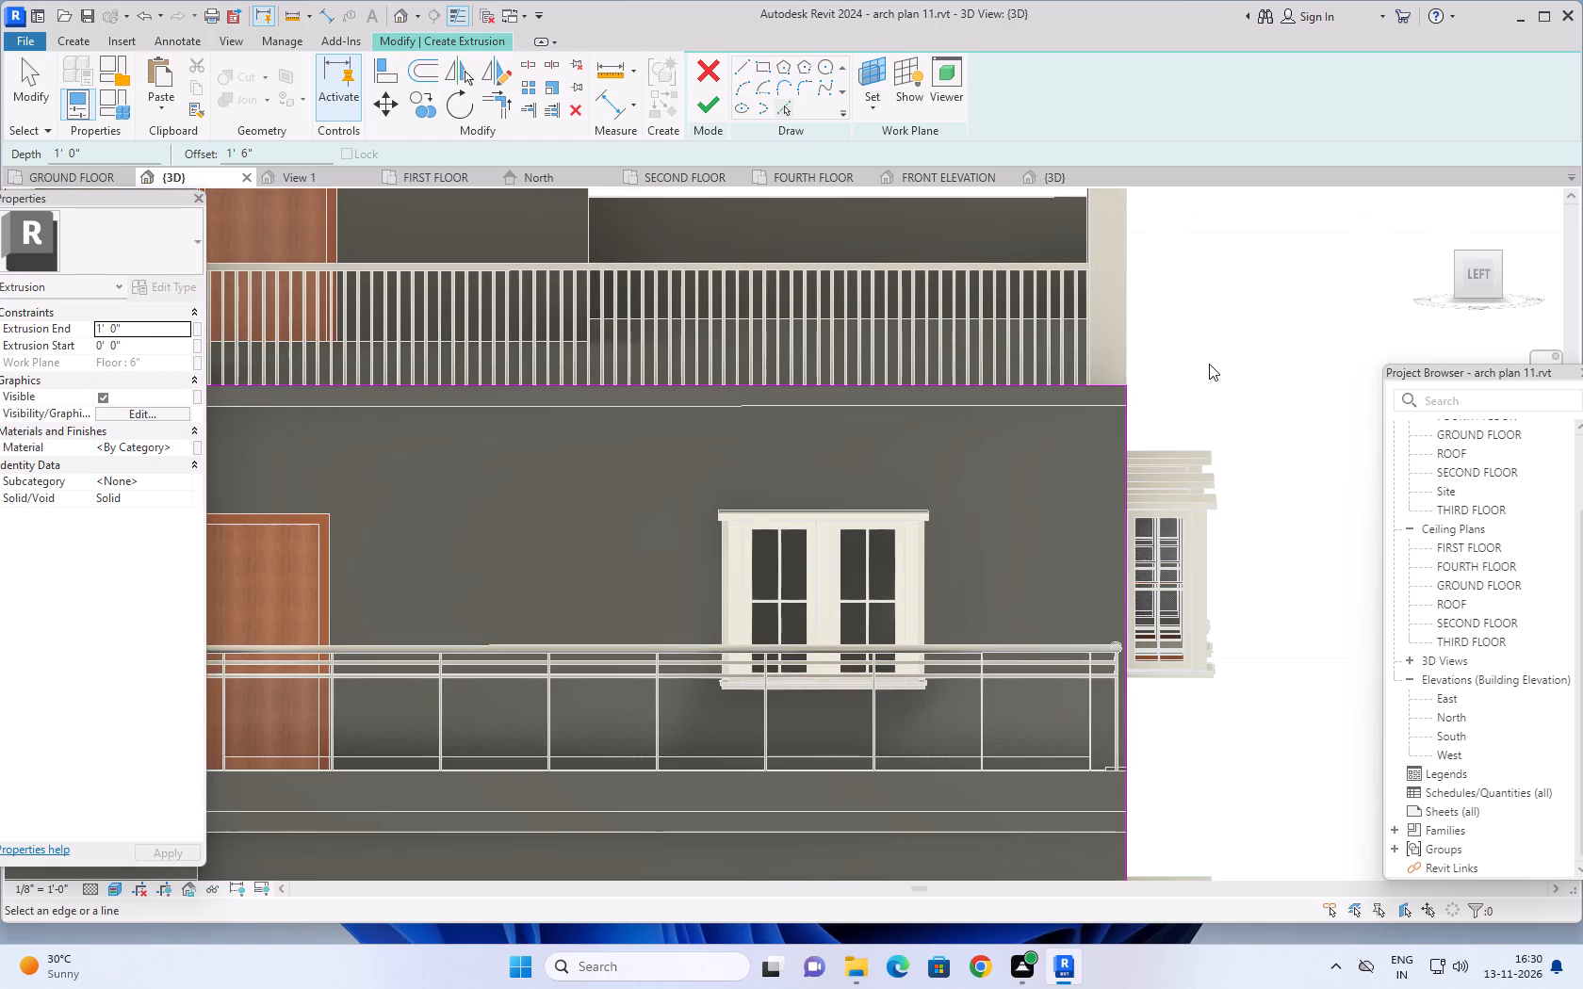
{"action": "middle_click_drag", "start_coordinate": [1205, 366], "coordinate": [1117, 577], "text": "shift"}
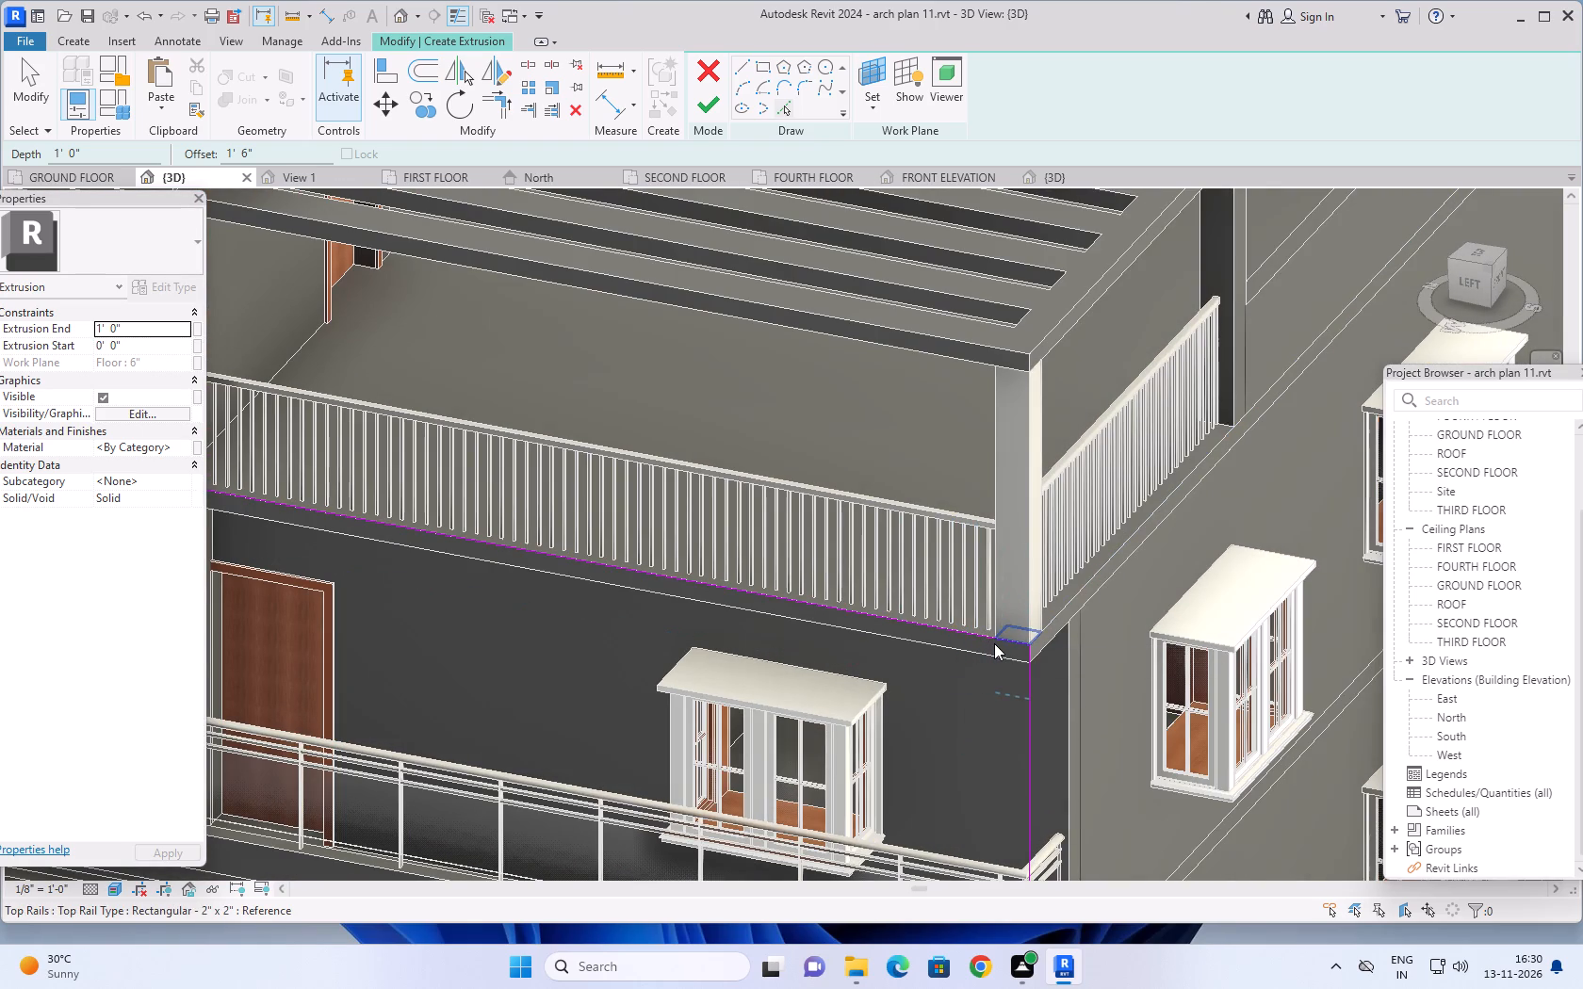
{"action": "left_click", "coordinate": [984, 641]}
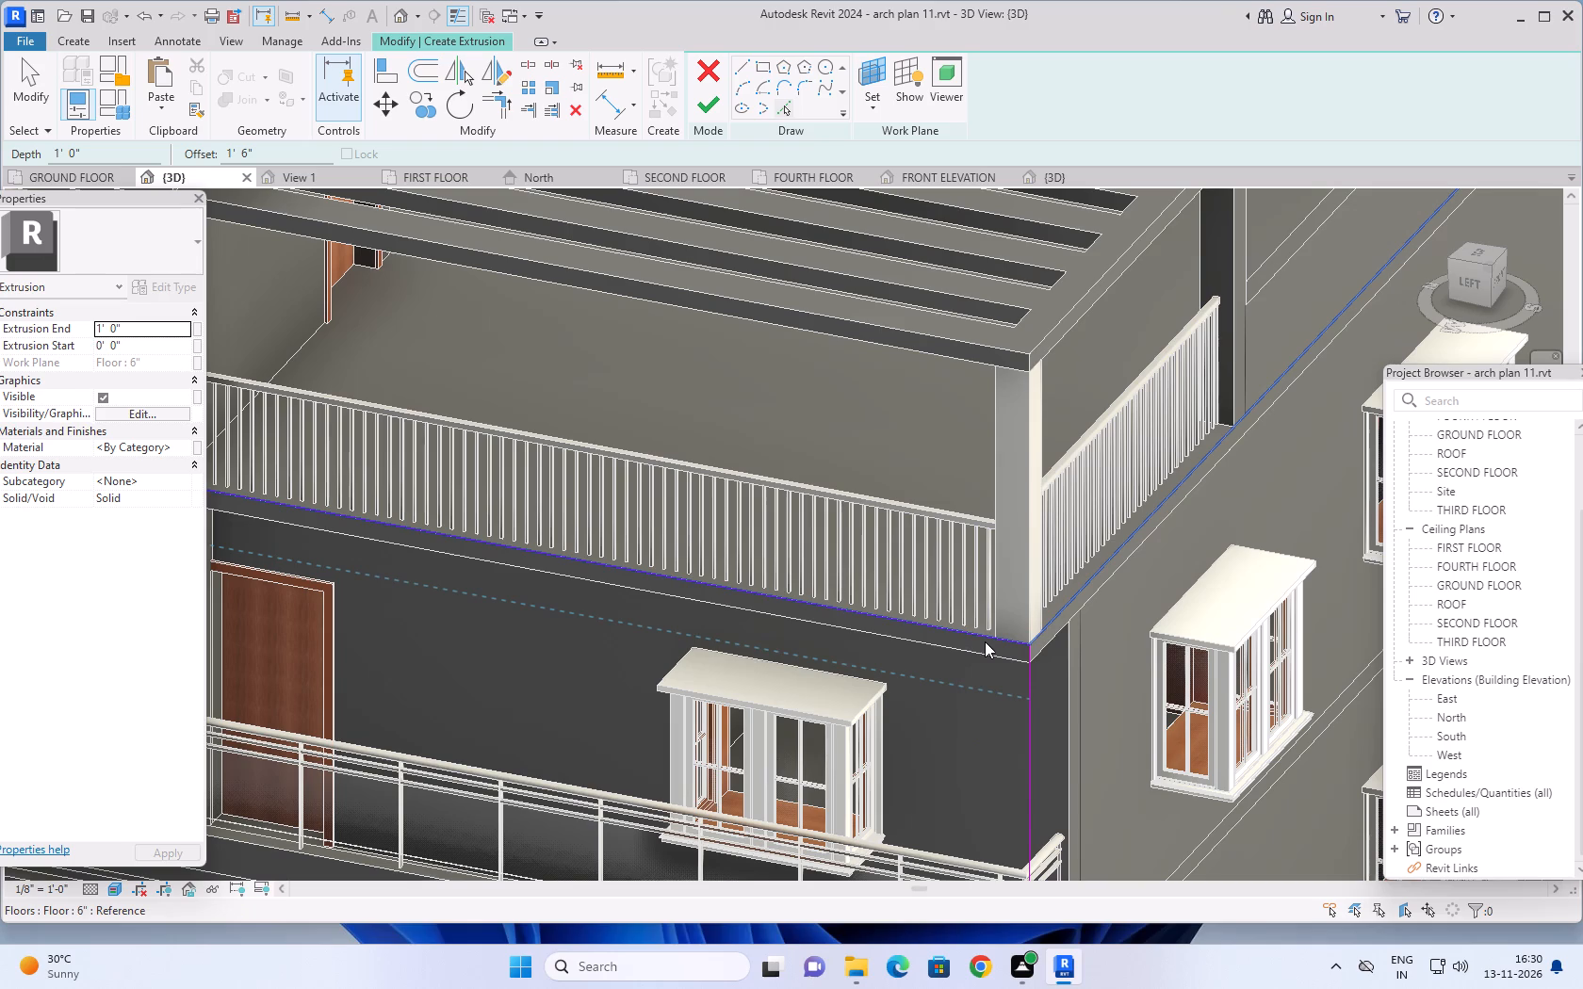
{"action": "scroll", "coordinate": [1082, 632], "scroll_direction": "down", "scroll_amount": 3}
{"action": "middle_click_drag", "start_coordinate": [1088, 659], "coordinate": [1115, 622], "text": "shift"}
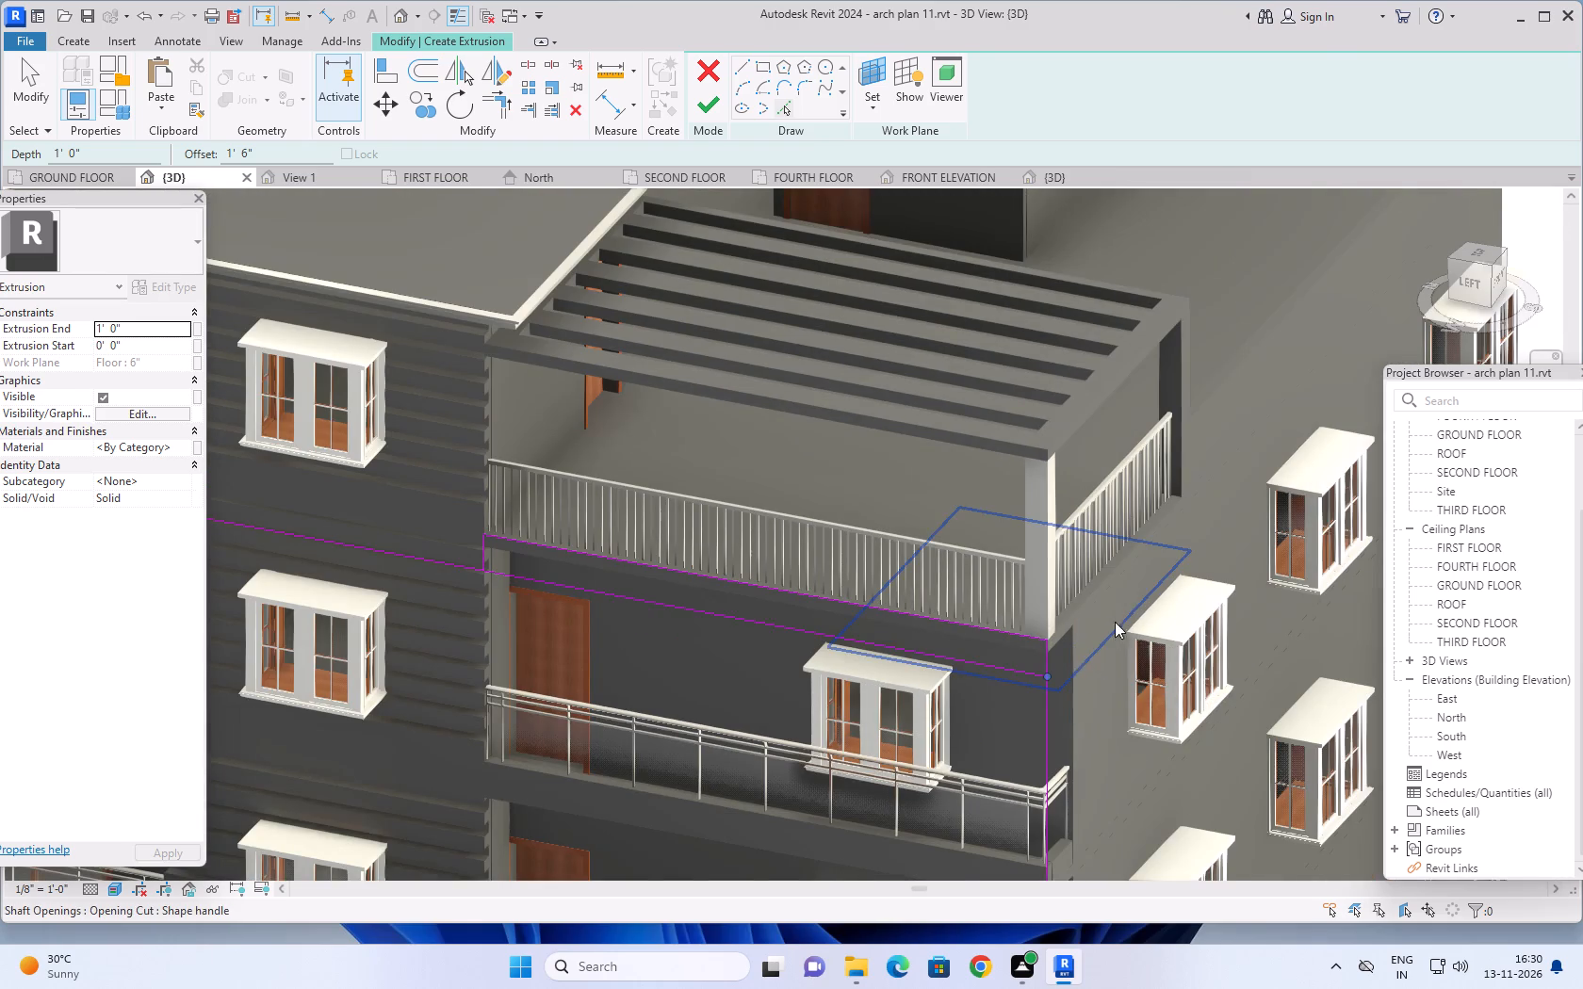
{"action": "middle_click_drag", "start_coordinate": [1115, 622], "coordinate": [1169, 433], "text": "shift"}
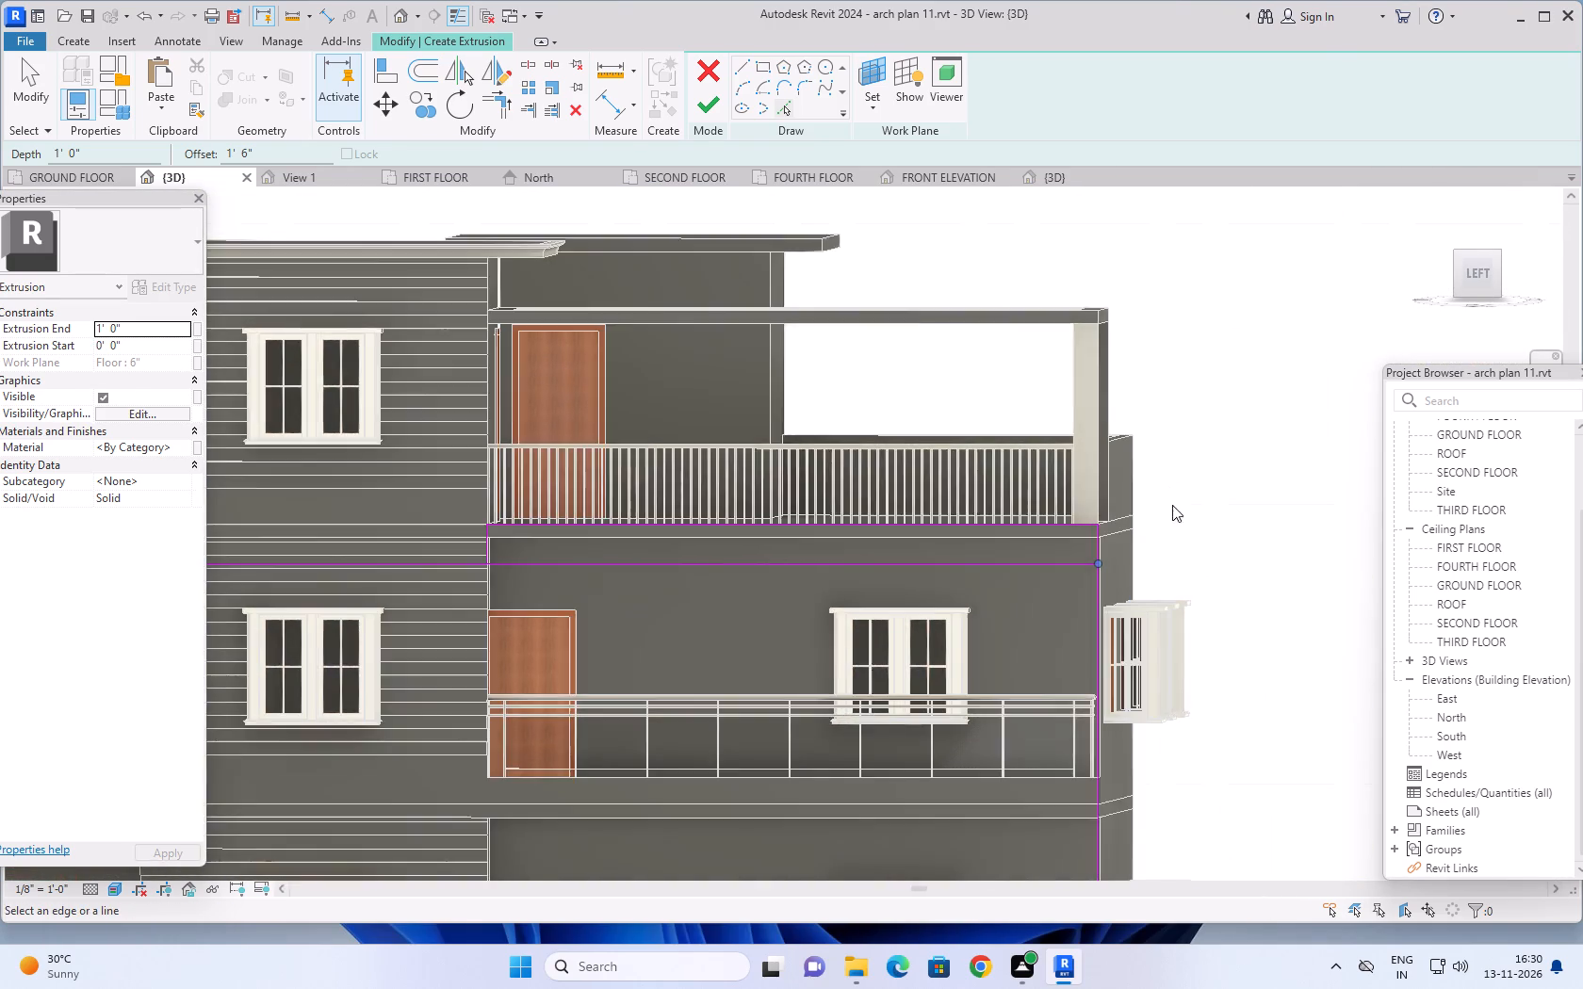
Add a short vertical line offset 1' 6" inward from the facade's outer corner, picking the wall edge at the third-floor slab.
{"action": "scroll", "coordinate": [1175, 524], "scroll_direction": "down", "scroll_amount": 3}
{"action": "middle_click_drag", "start_coordinate": [1186, 587], "coordinate": [1196, 576], "text": "shift"}
{"action": "scroll", "coordinate": [1116, 688], "scroll_direction": "up", "scroll_amount": 6}
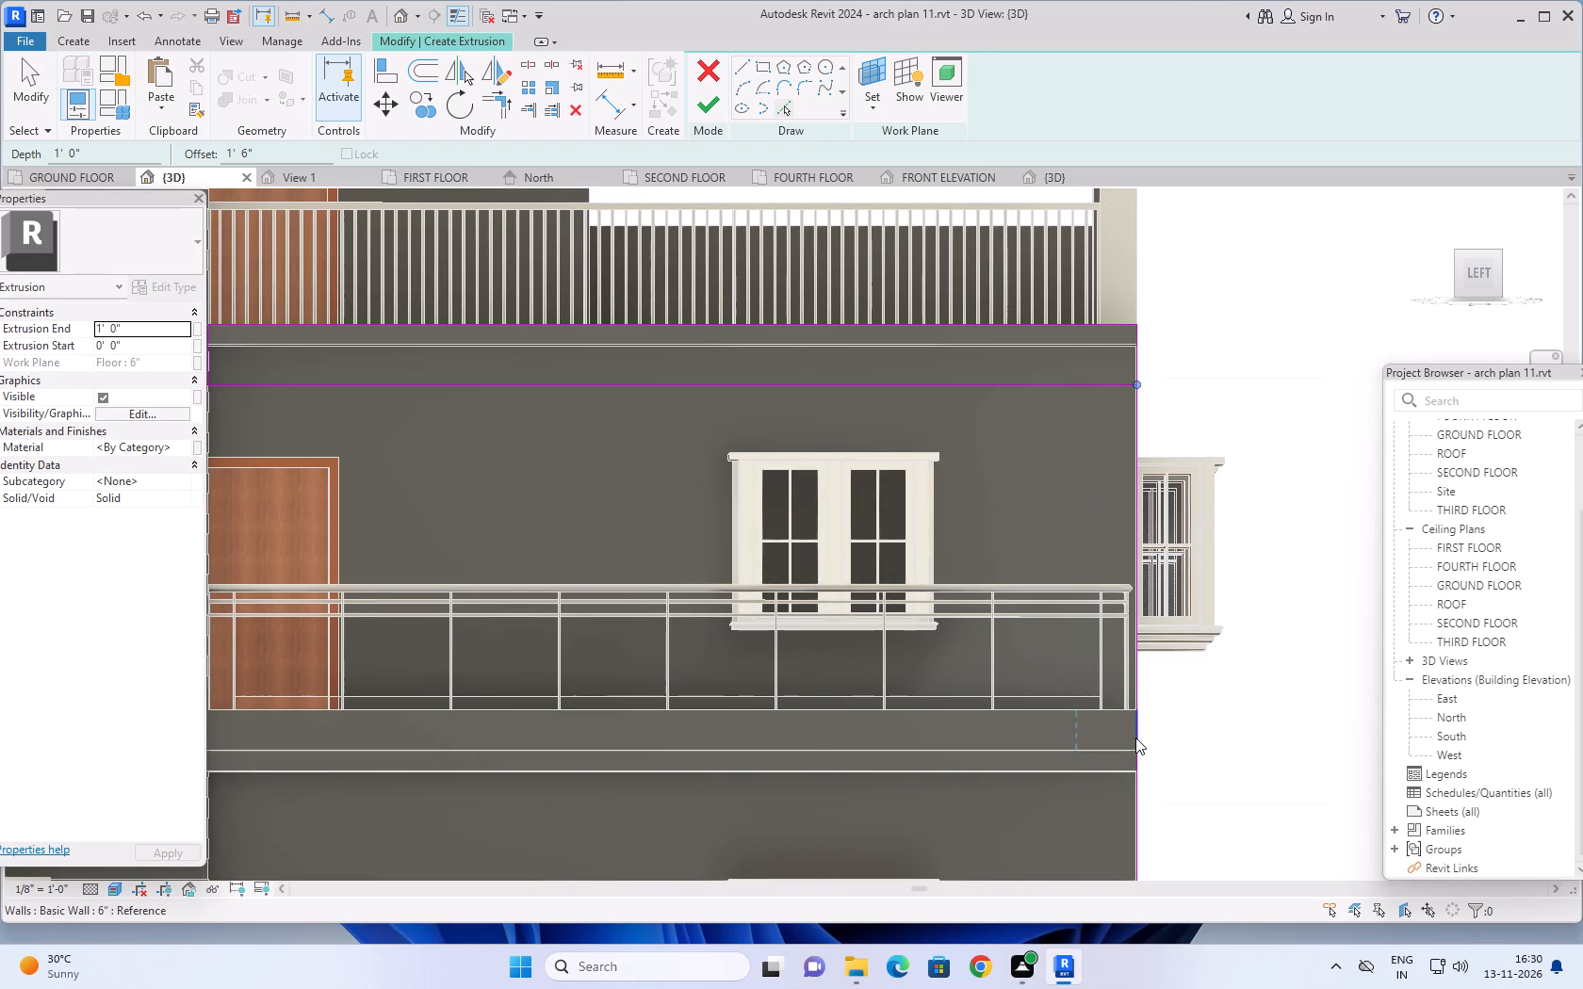
{"action": "left_click", "coordinate": [1135, 738]}
Add a parallel line offset 1' 6" above the profile line along the first-floor slab's underside, and end line picking.
{"action": "scroll", "coordinate": [1234, 637], "scroll_direction": "down", "scroll_amount": 5}
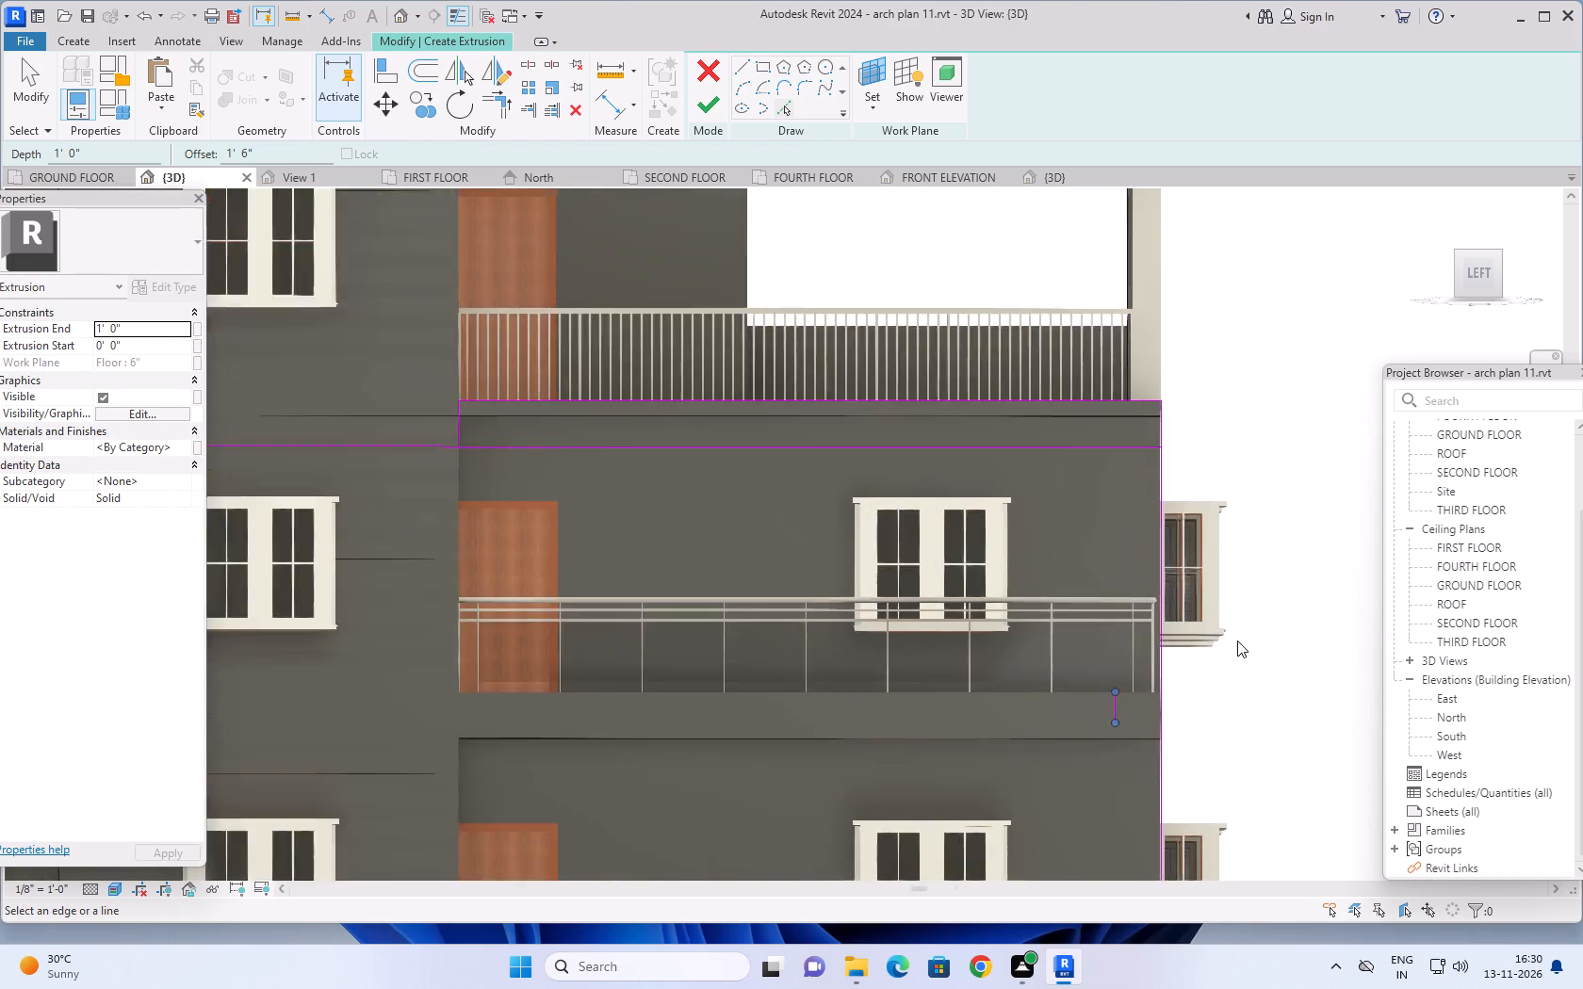
{"action": "middle_click_drag", "start_coordinate": [1251, 653], "coordinate": [1225, 563]}
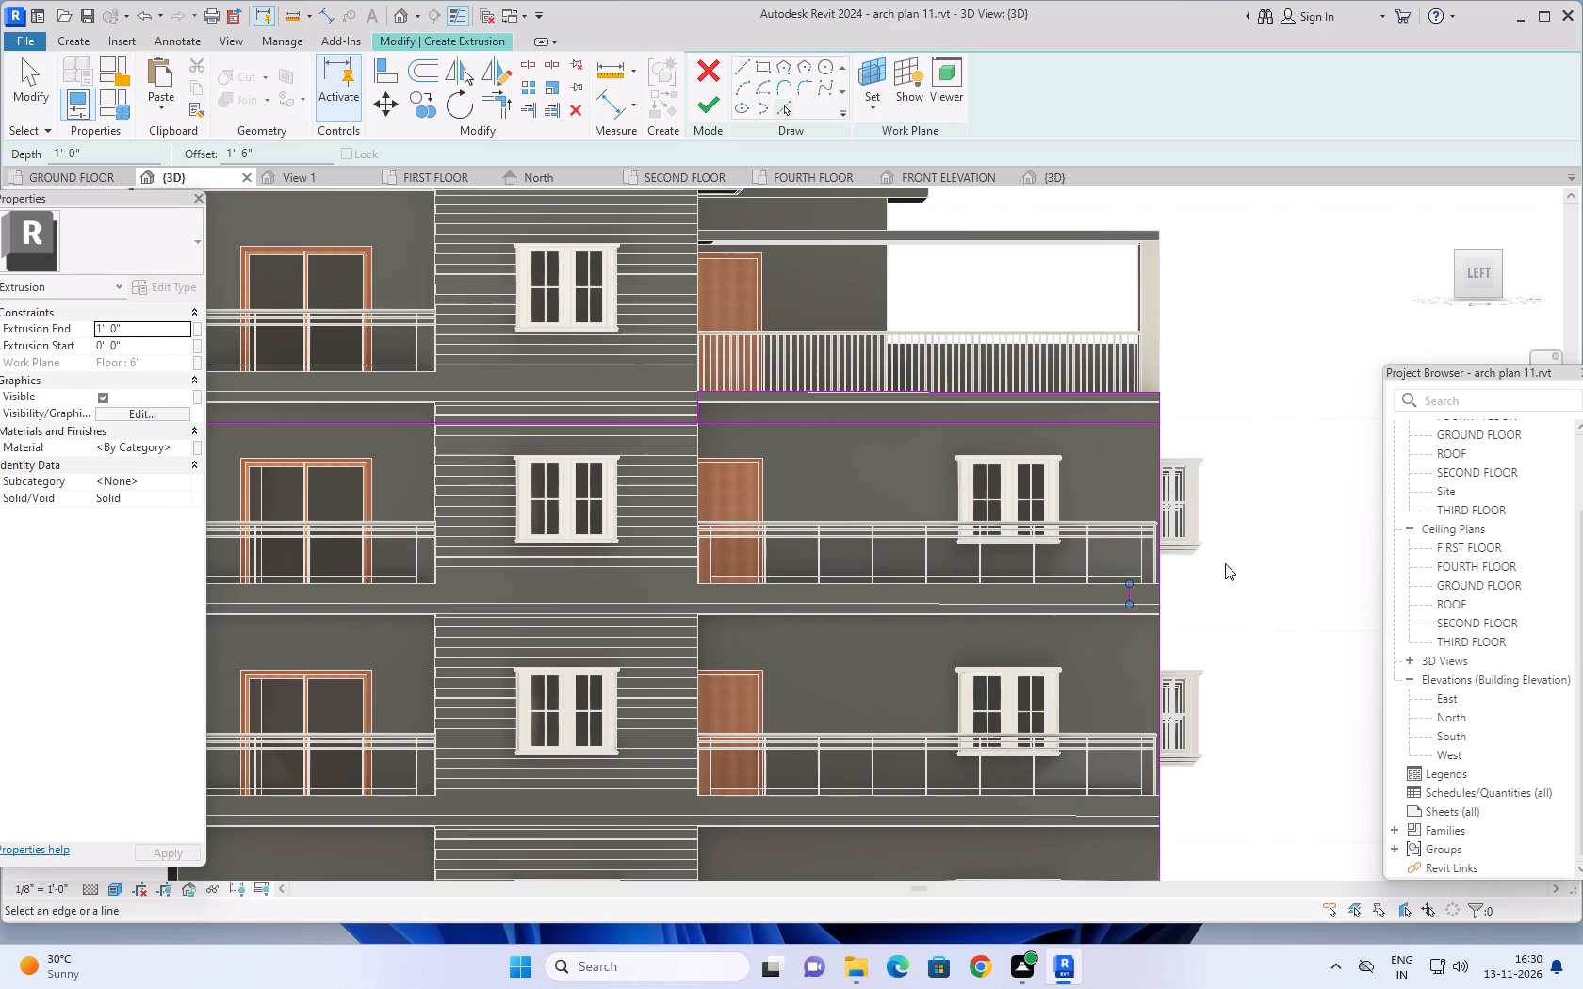
{"action": "scroll", "coordinate": [1225, 563], "scroll_direction": "down", "scroll_amount": 2}
{"action": "middle_click_drag", "start_coordinate": [1225, 563], "coordinate": [1215, 466]}
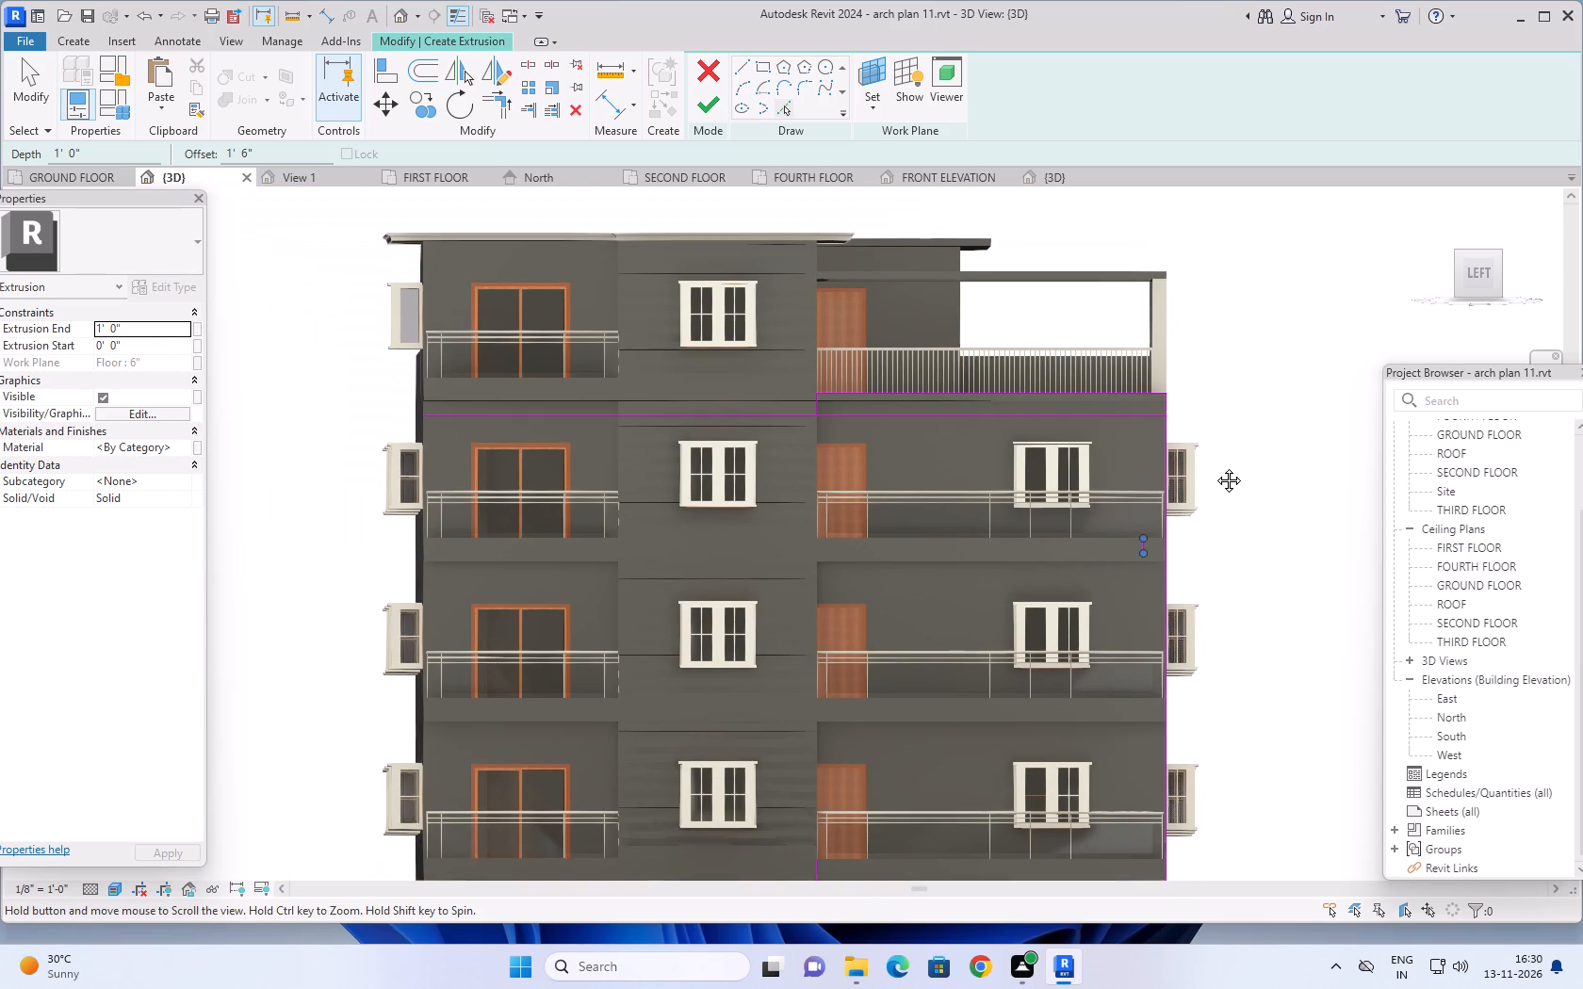
{"action": "middle_click_drag", "start_coordinate": [1215, 466], "coordinate": [1213, 363]}
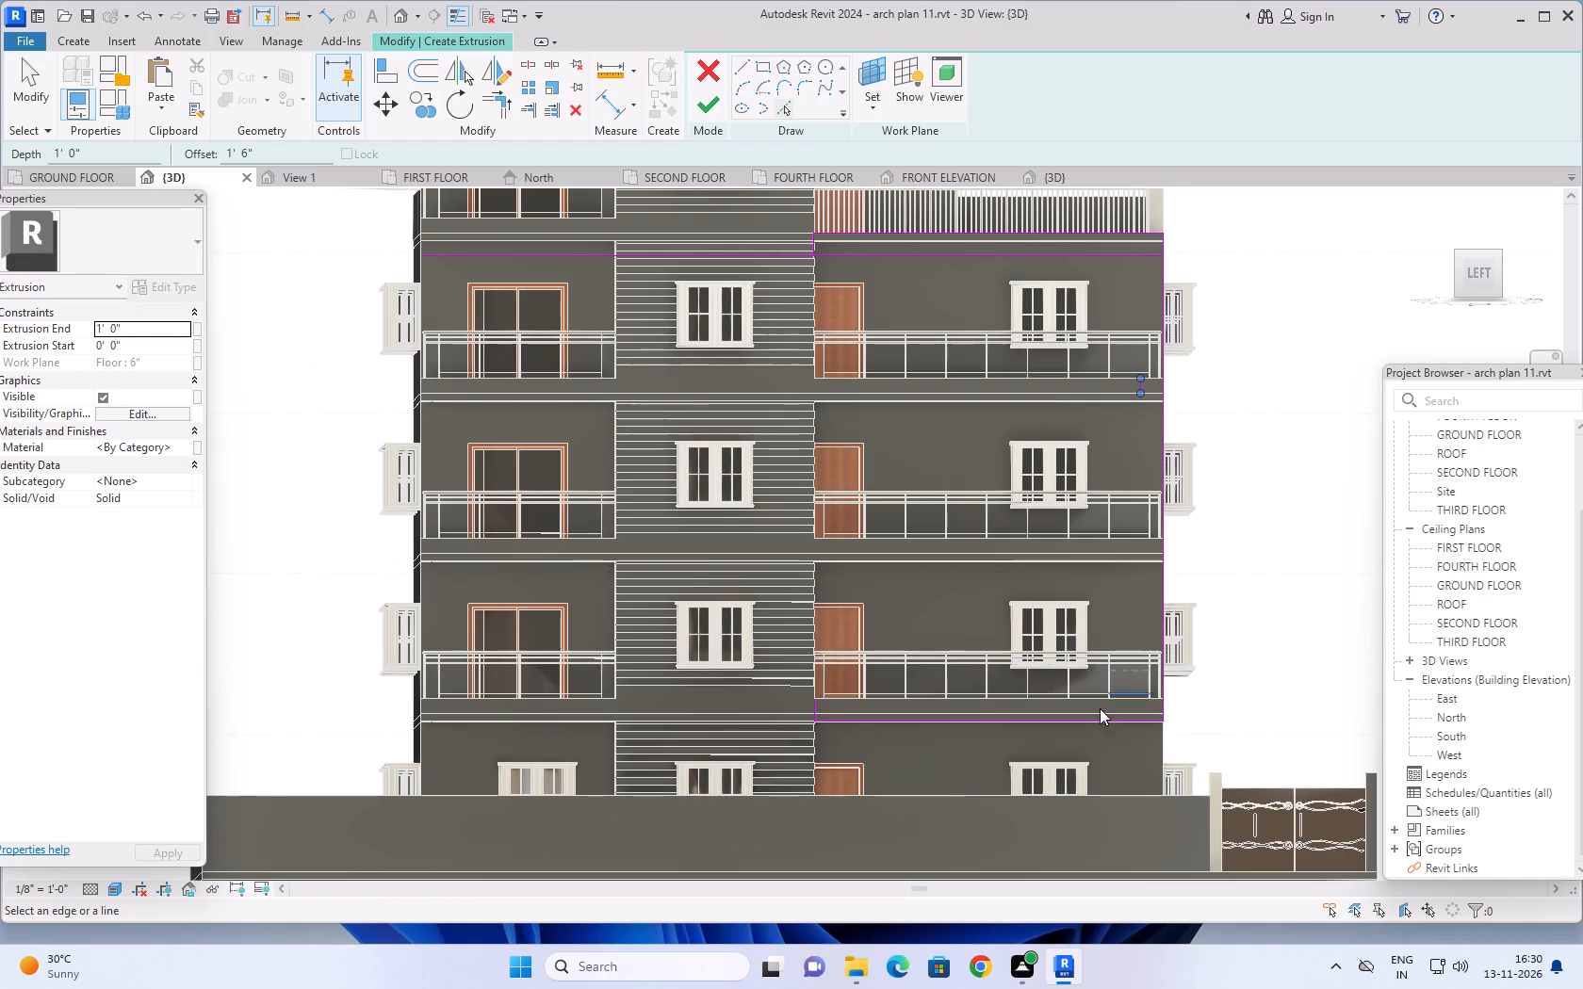
{"action": "scroll", "coordinate": [938, 701], "scroll_direction": "up", "scroll_amount": 2}
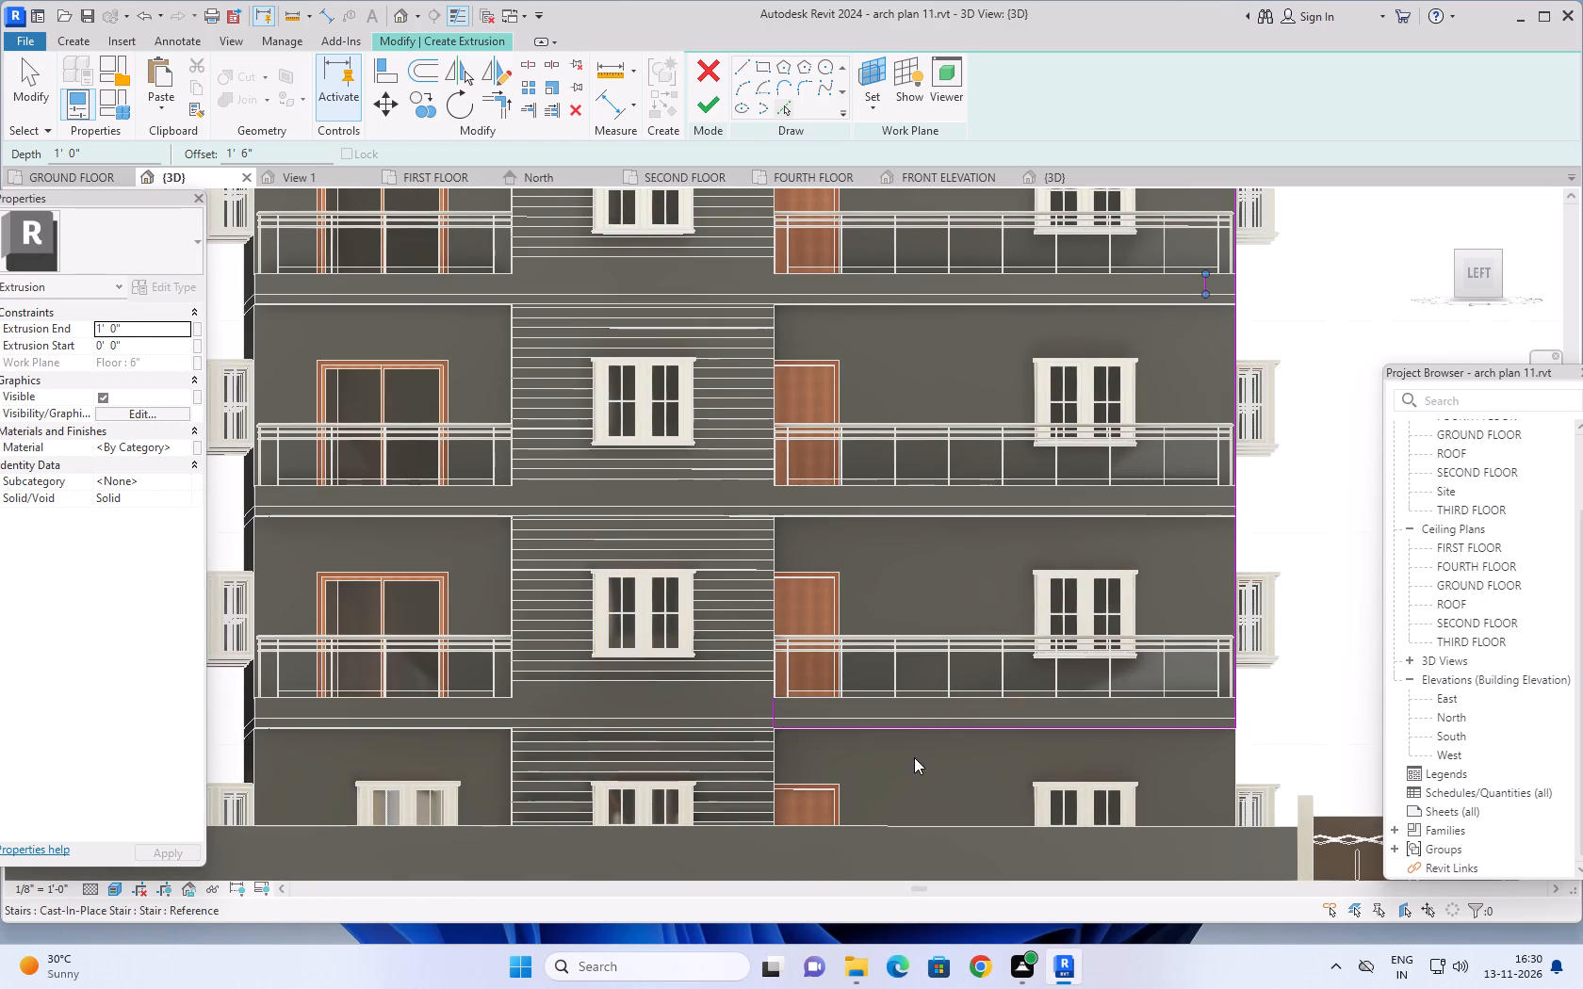
{"action": "scroll", "coordinate": [914, 757], "scroll_direction": "up", "scroll_amount": 6}
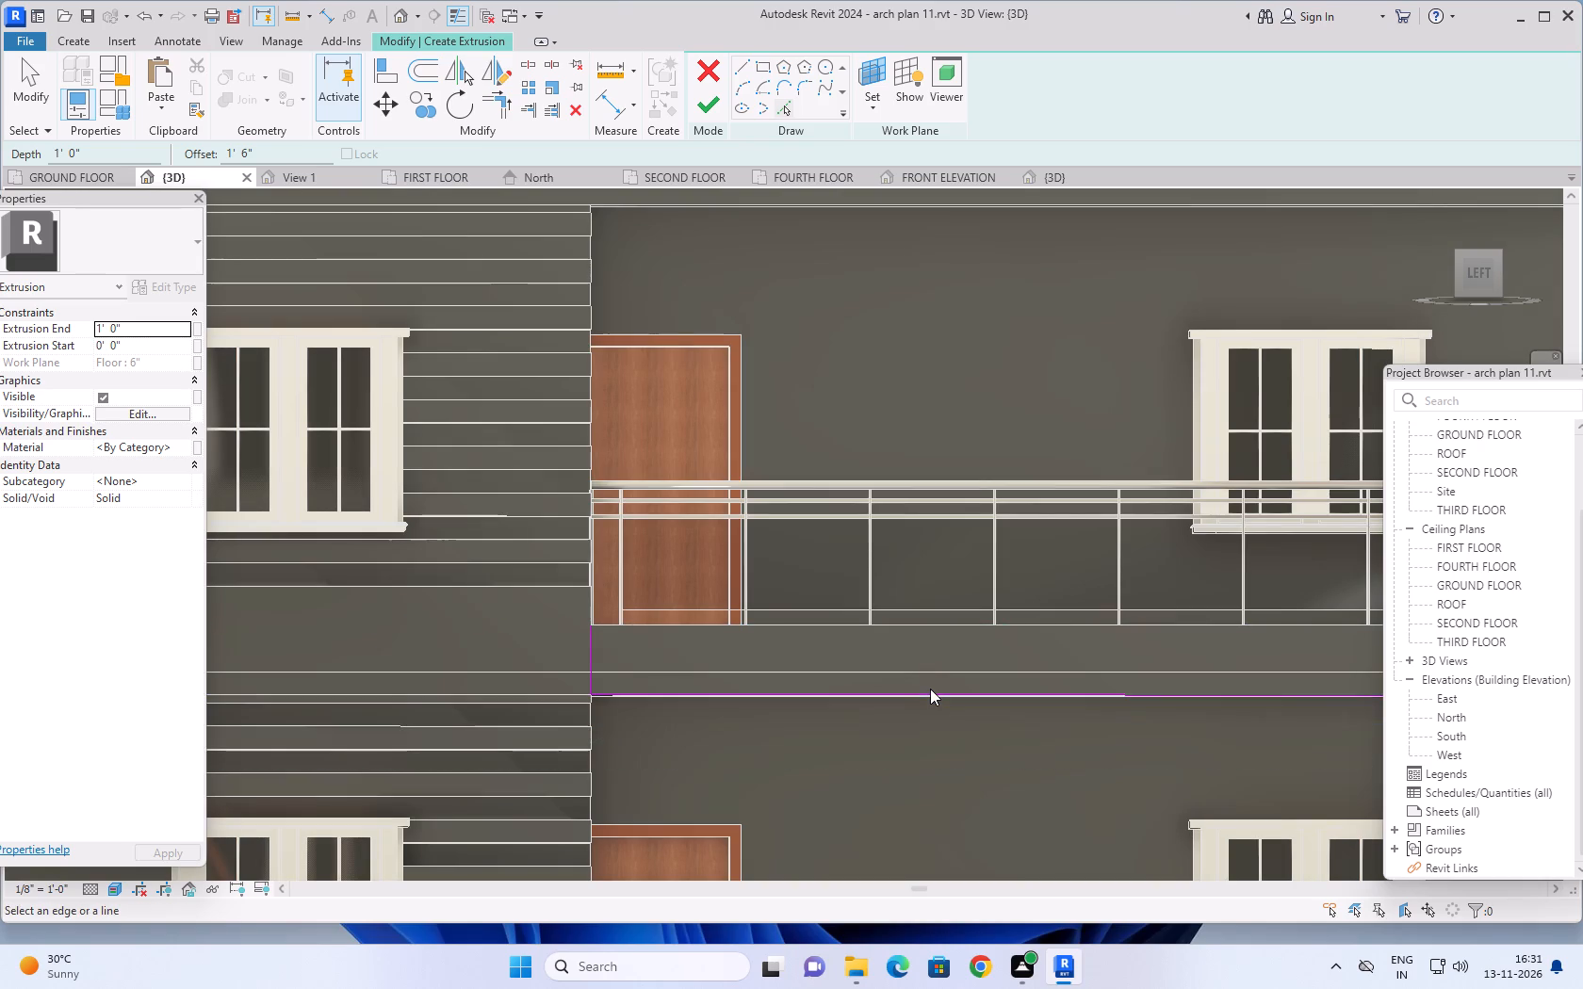
{"action": "left_click", "coordinate": [931, 691]}
{"action": "scroll", "coordinate": [931, 743], "scroll_direction": "down", "scroll_amount": 2}
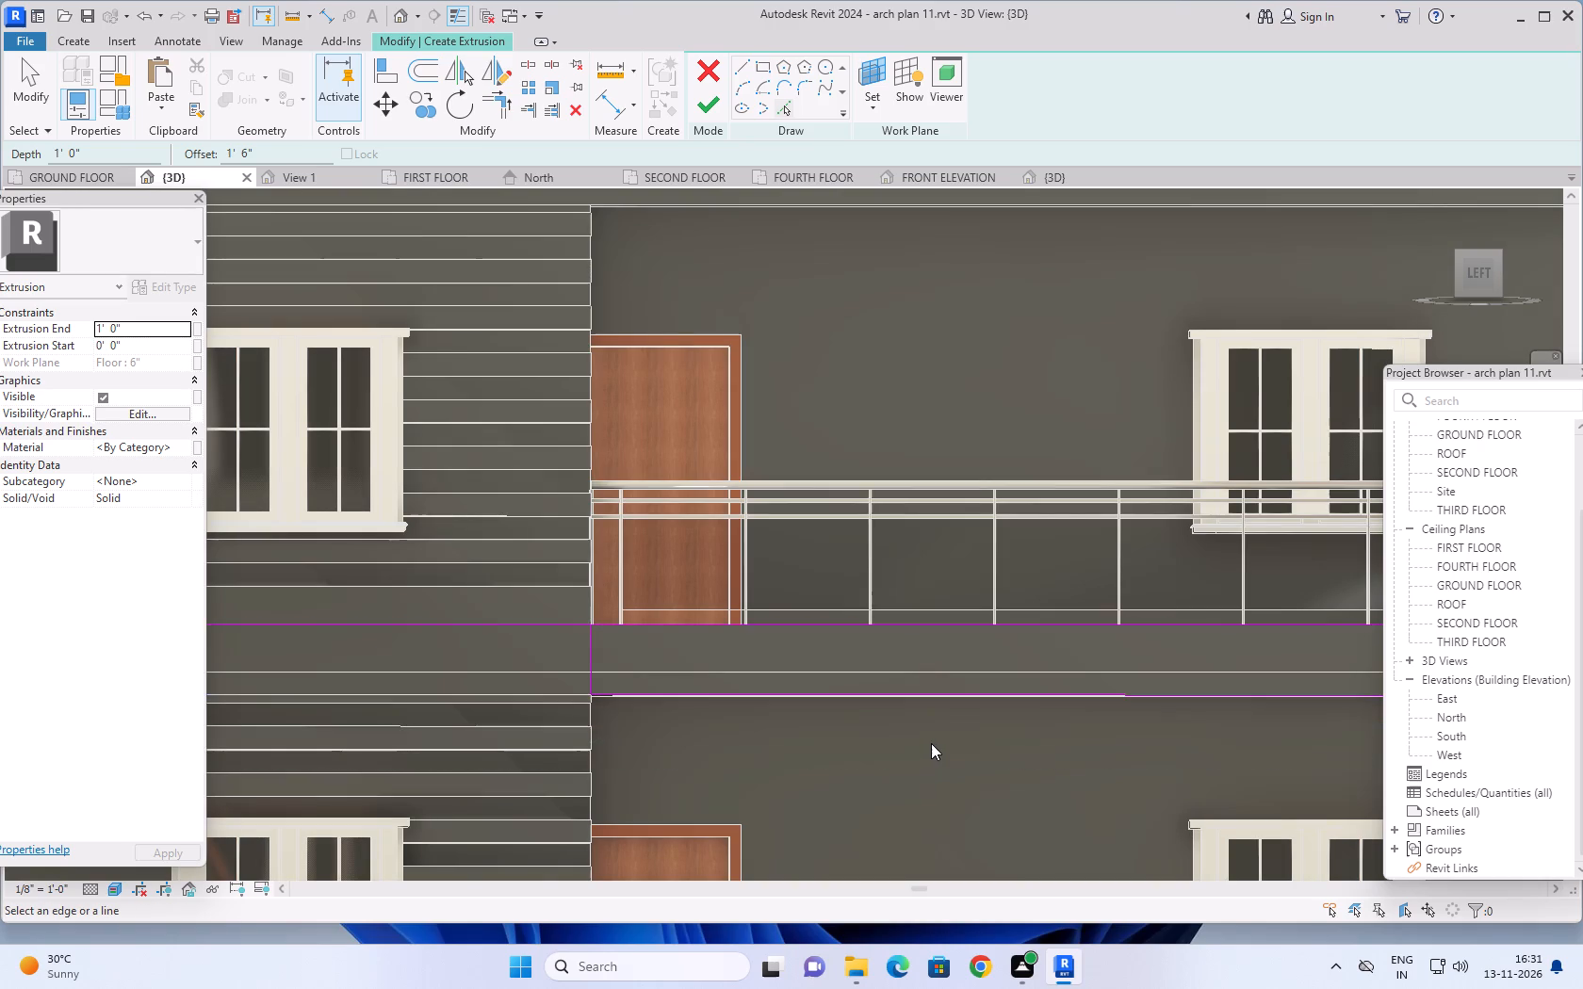
{"action": "scroll", "coordinate": [931, 743], "scroll_direction": "down", "scroll_amount": 3}
{"action": "scroll", "coordinate": [1001, 584], "scroll_direction": "down", "scroll_amount": 2}
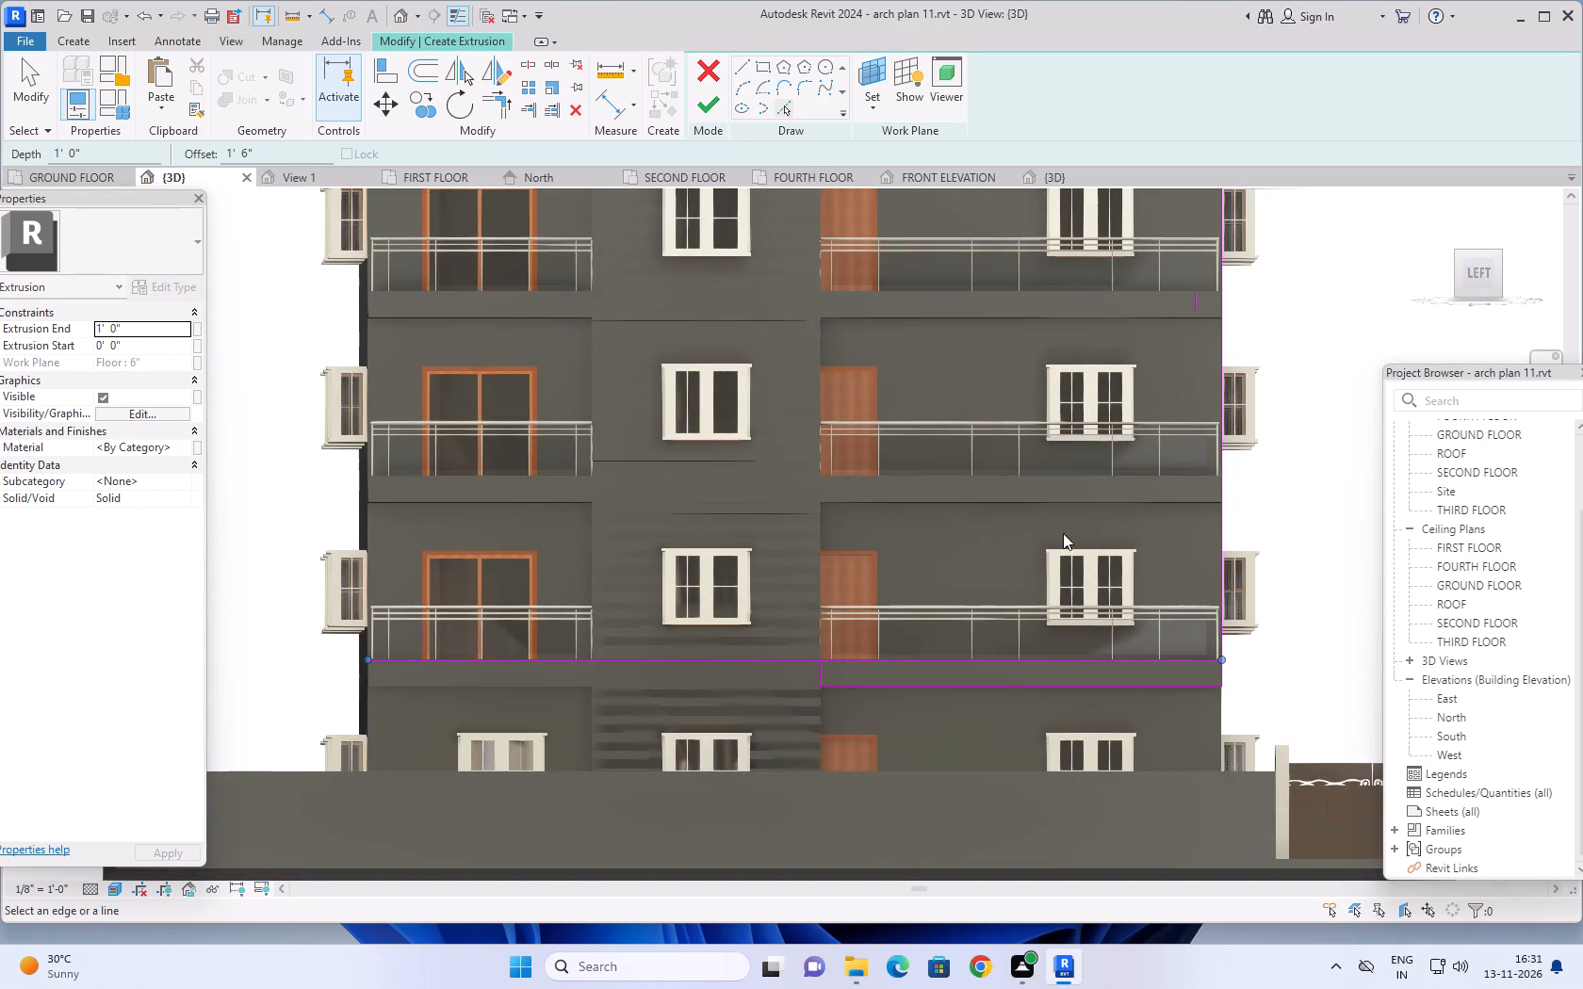
{"action": "scroll", "coordinate": [1160, 491], "scroll_direction": "down", "scroll_amount": 2}
{"action": "key", "text": "Escape"}
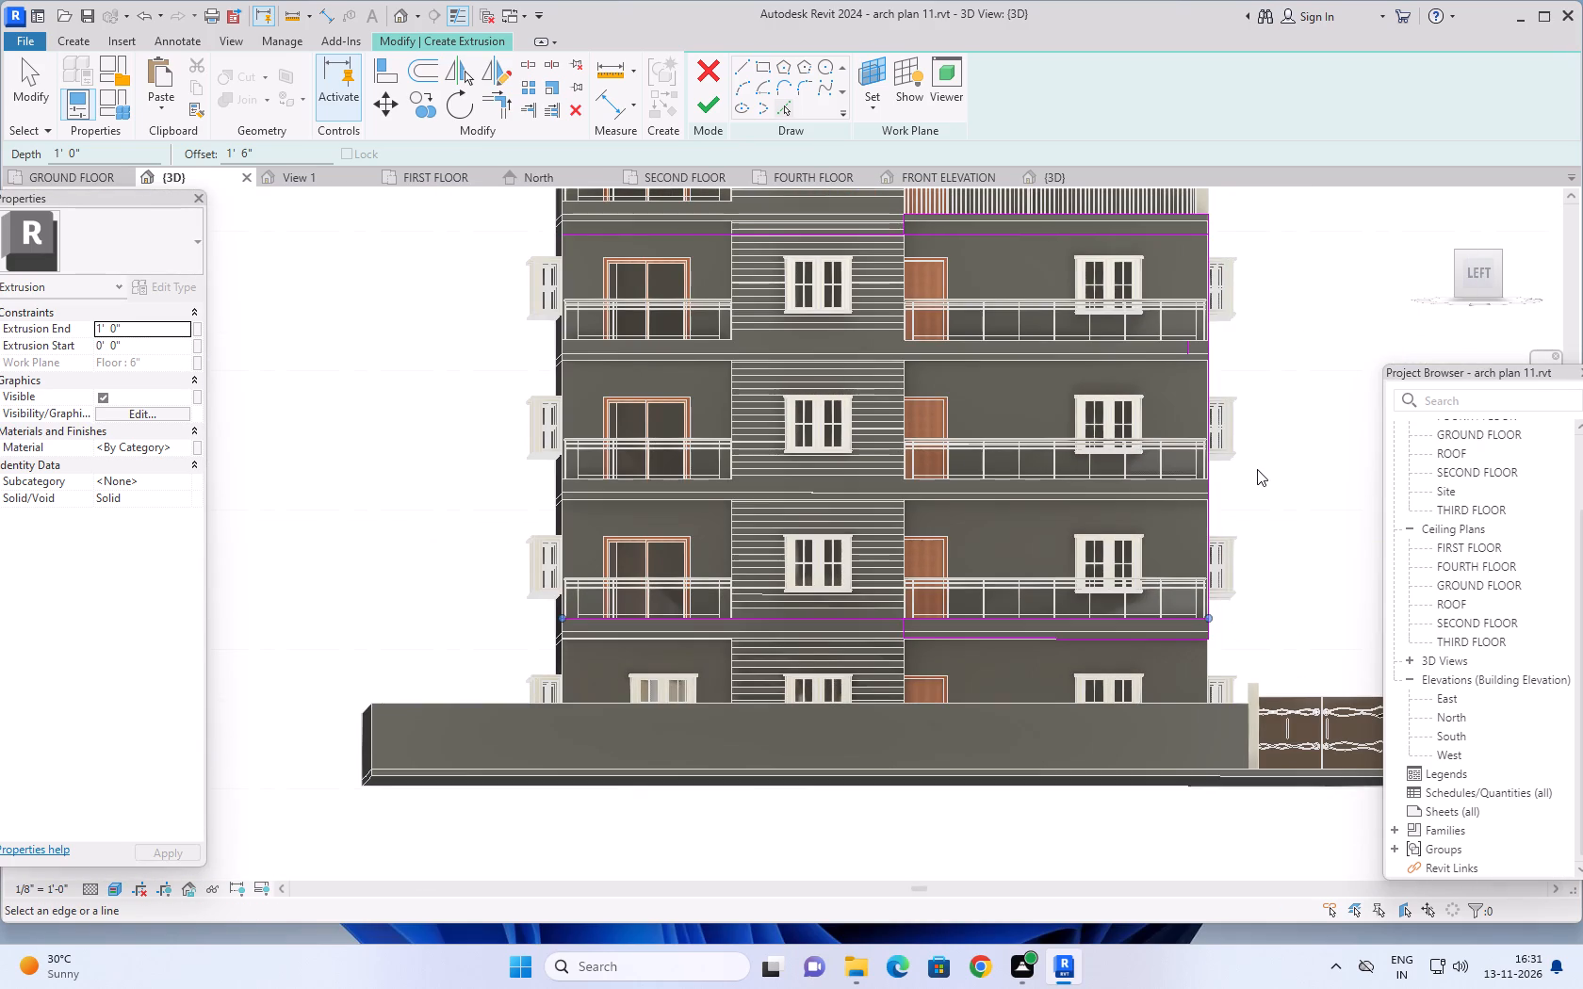
{"action": "key", "text": "Escape"}
Trim the upper inner line to a corner with the inner vertical line and with the short end line at the striped wall.
{"action": "middle_click_drag", "start_coordinate": [1295, 448], "coordinate": [1247, 511]}
{"action": "scroll", "coordinate": [1294, 450], "scroll_direction": "down", "scroll_amount": 1}
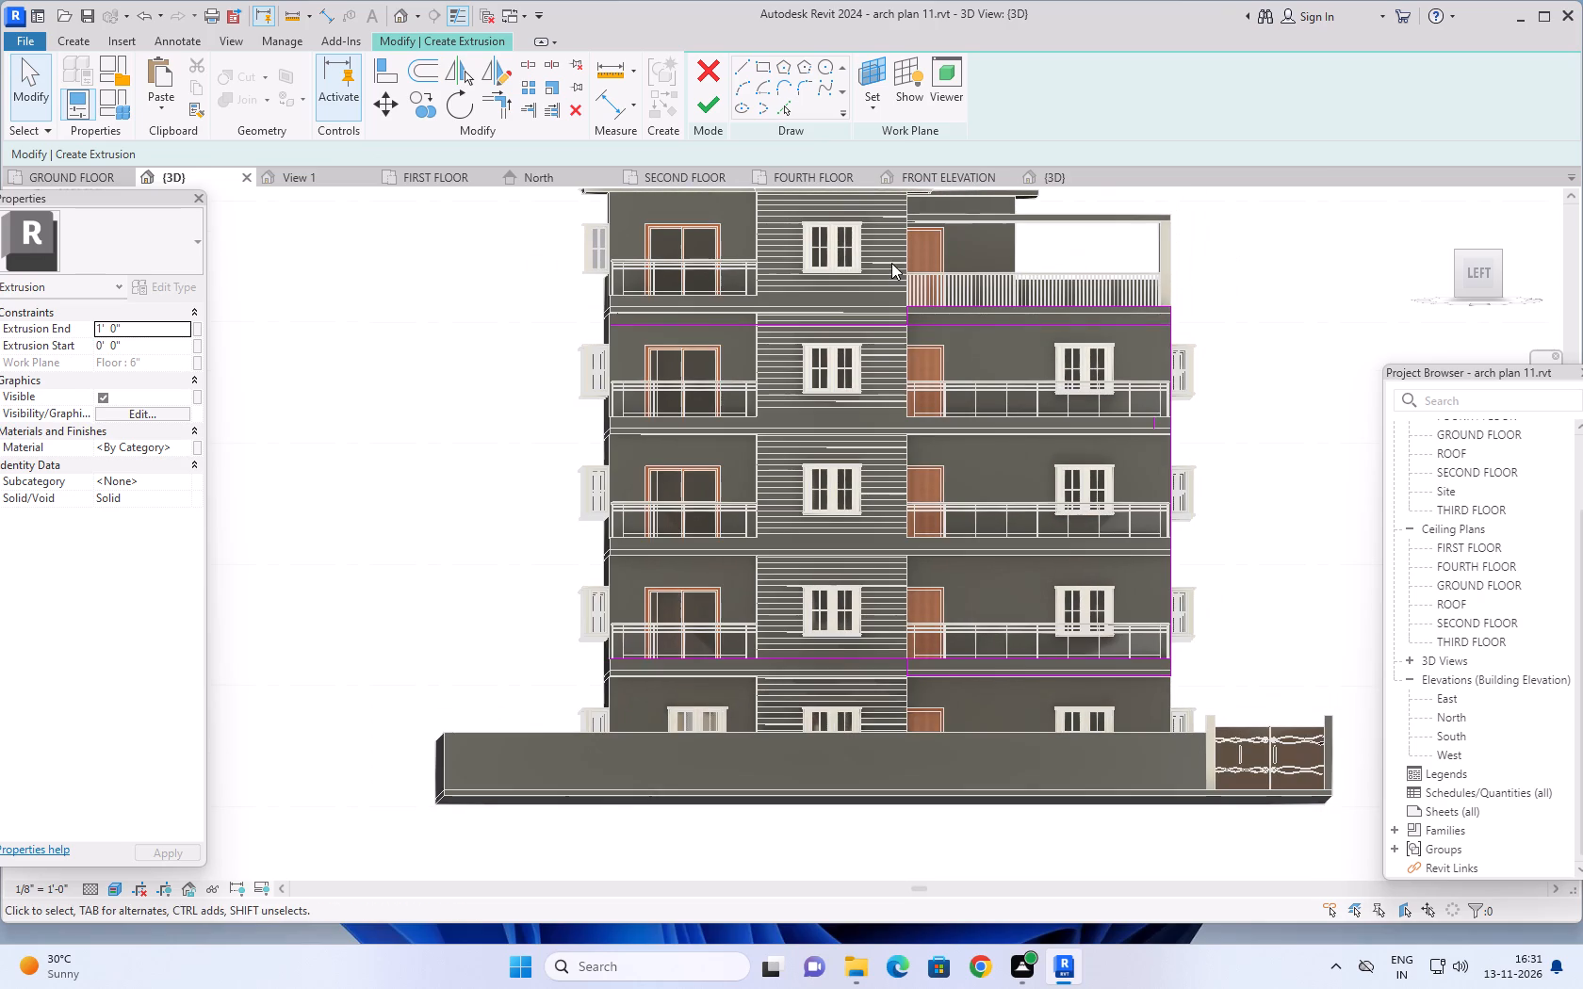
{"action": "left_click", "coordinate": [499, 103]}
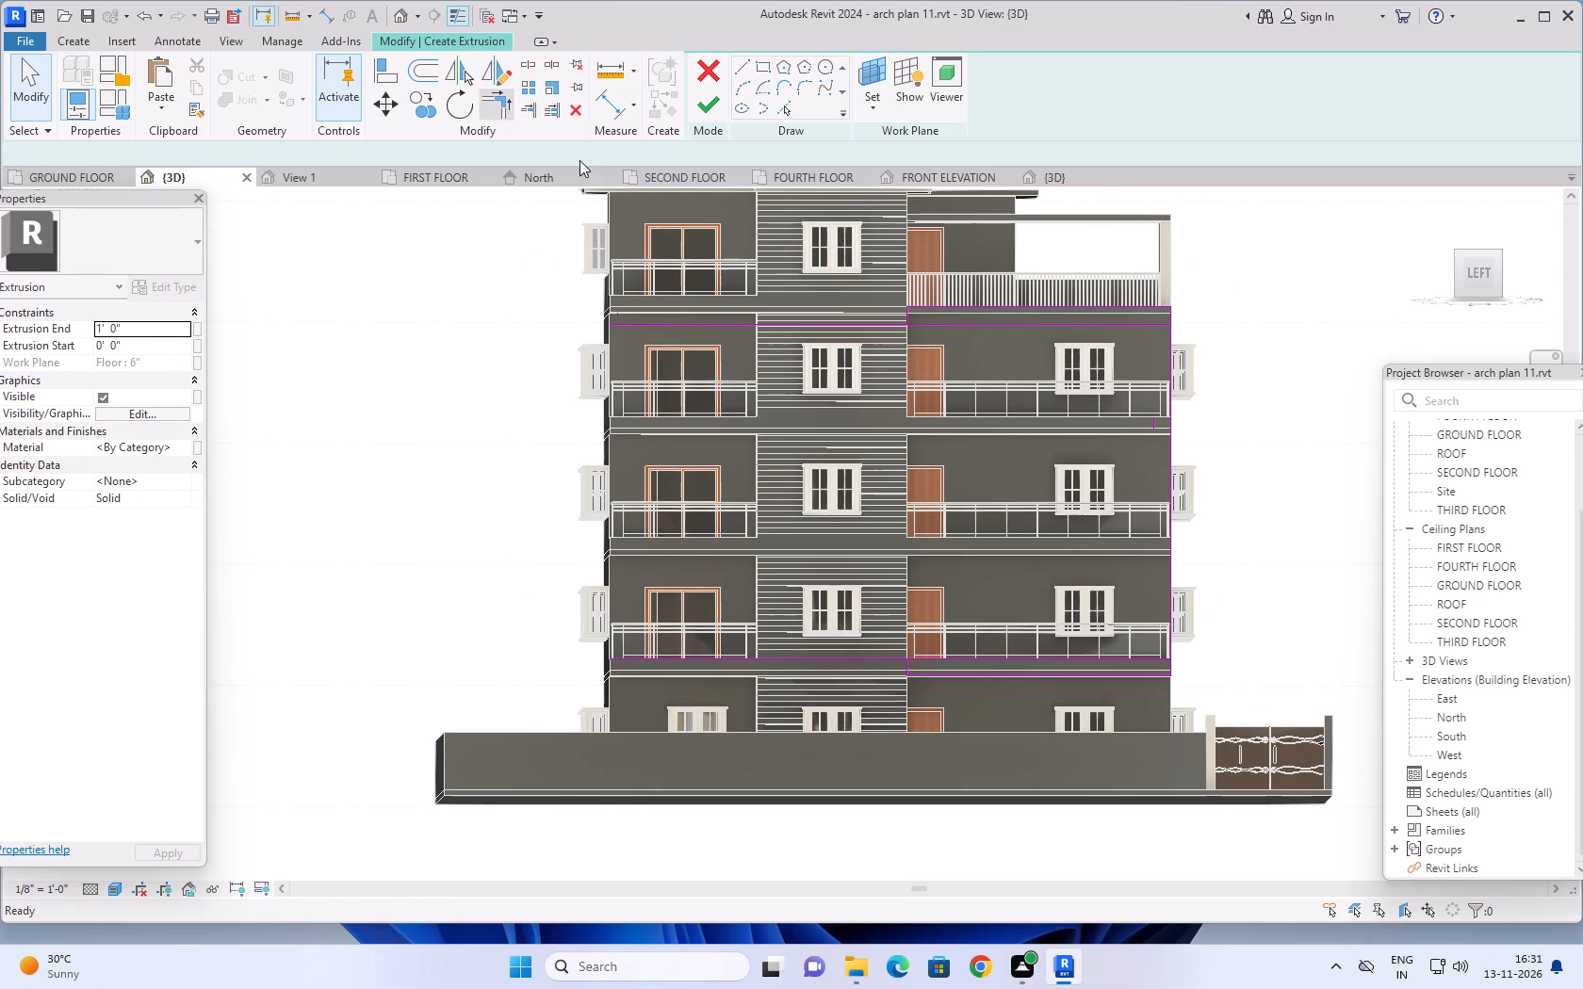
{"action": "scroll", "coordinate": [1054, 360], "scroll_direction": "up", "scroll_amount": 2}
{"action": "scroll", "coordinate": [1160, 414], "scroll_direction": "up", "scroll_amount": 1}
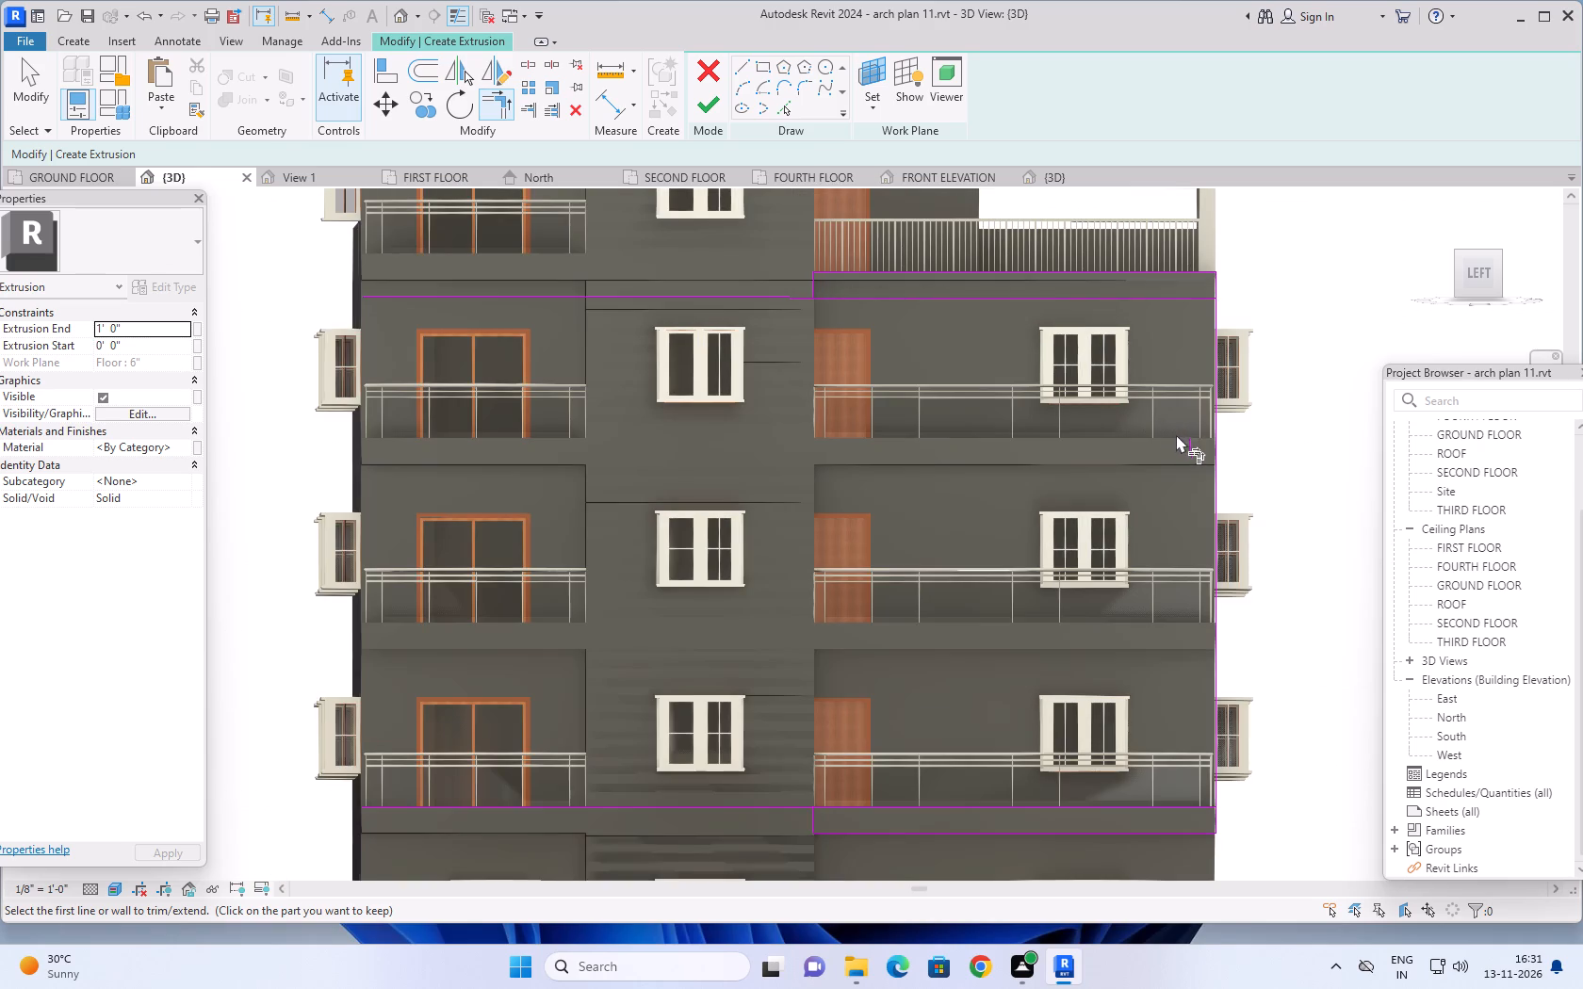
{"action": "left_click", "coordinate": [1189, 446]}
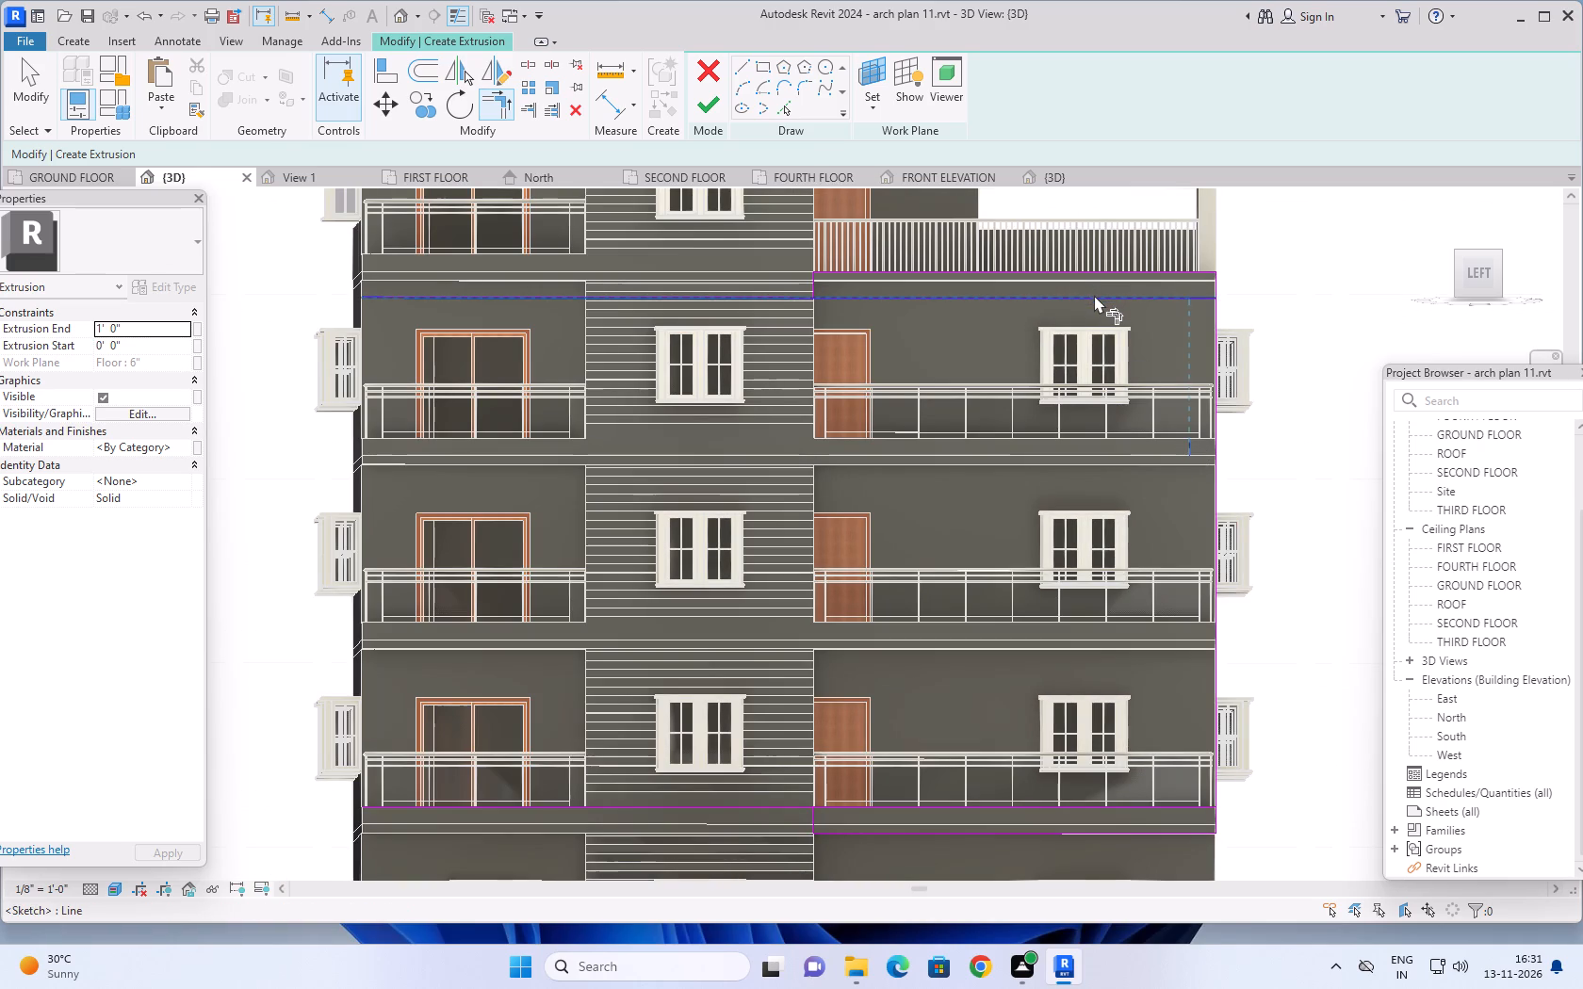
{"action": "left_click", "coordinate": [1094, 295]}
{"action": "scroll", "coordinate": [830, 263], "scroll_direction": "up", "scroll_amount": 3}
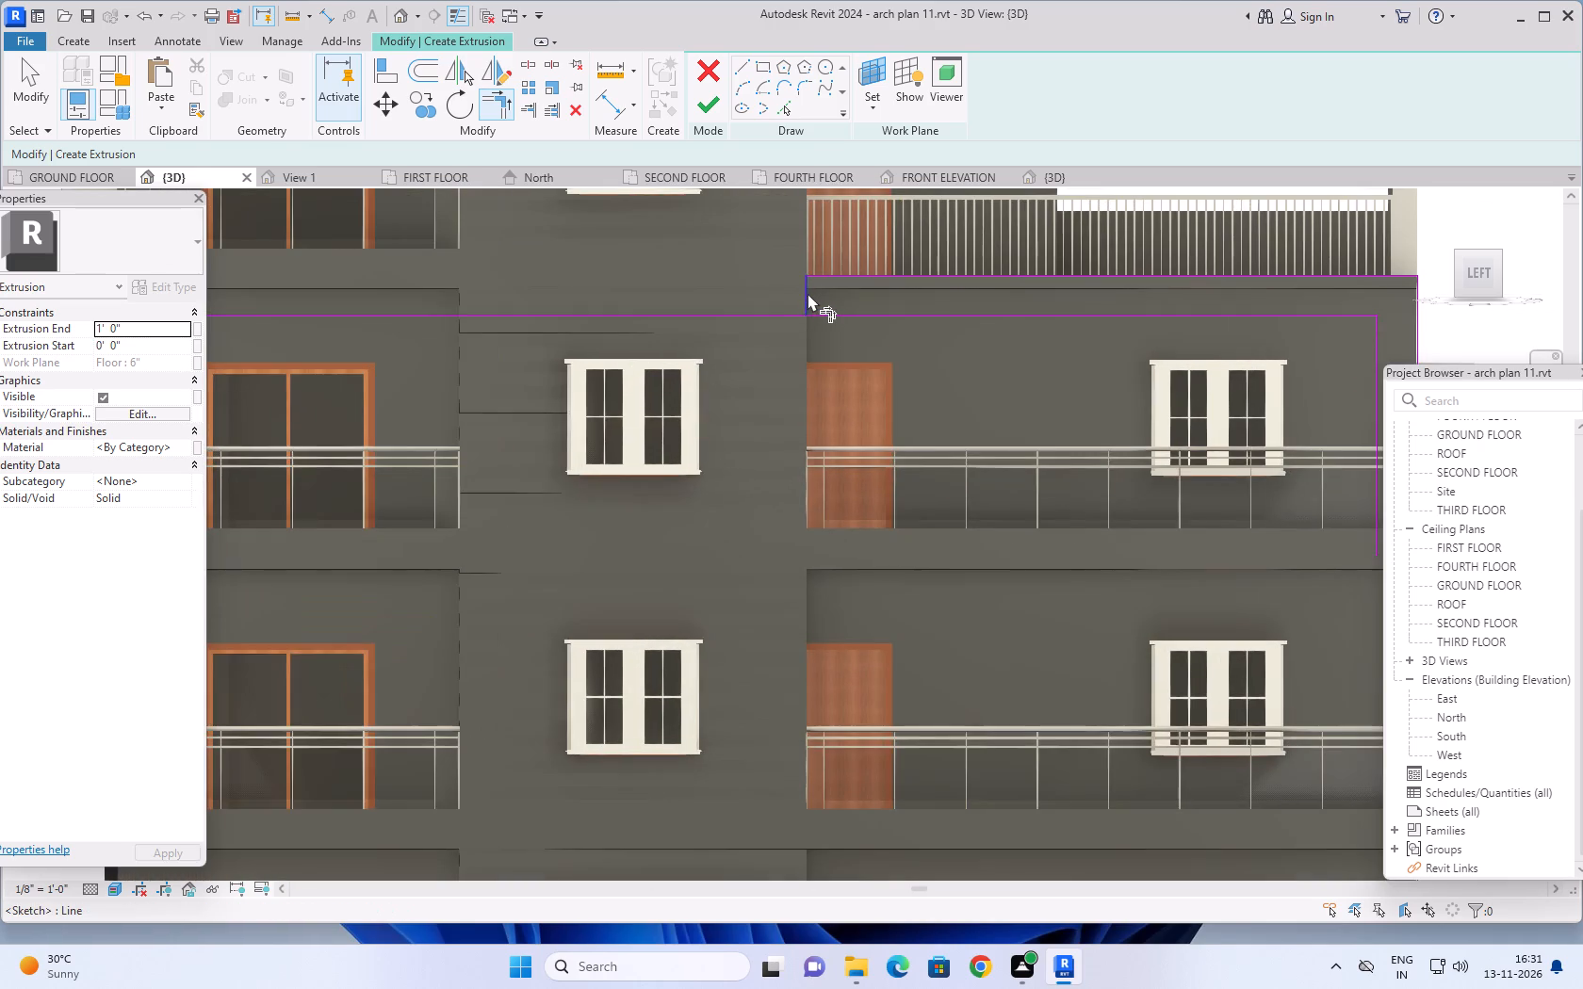
{"action": "left_click", "coordinate": [808, 293]}
{"action": "left_click", "coordinate": [836, 311]}
{"action": "scroll", "coordinate": [971, 367], "scroll_direction": "down", "scroll_amount": 4}
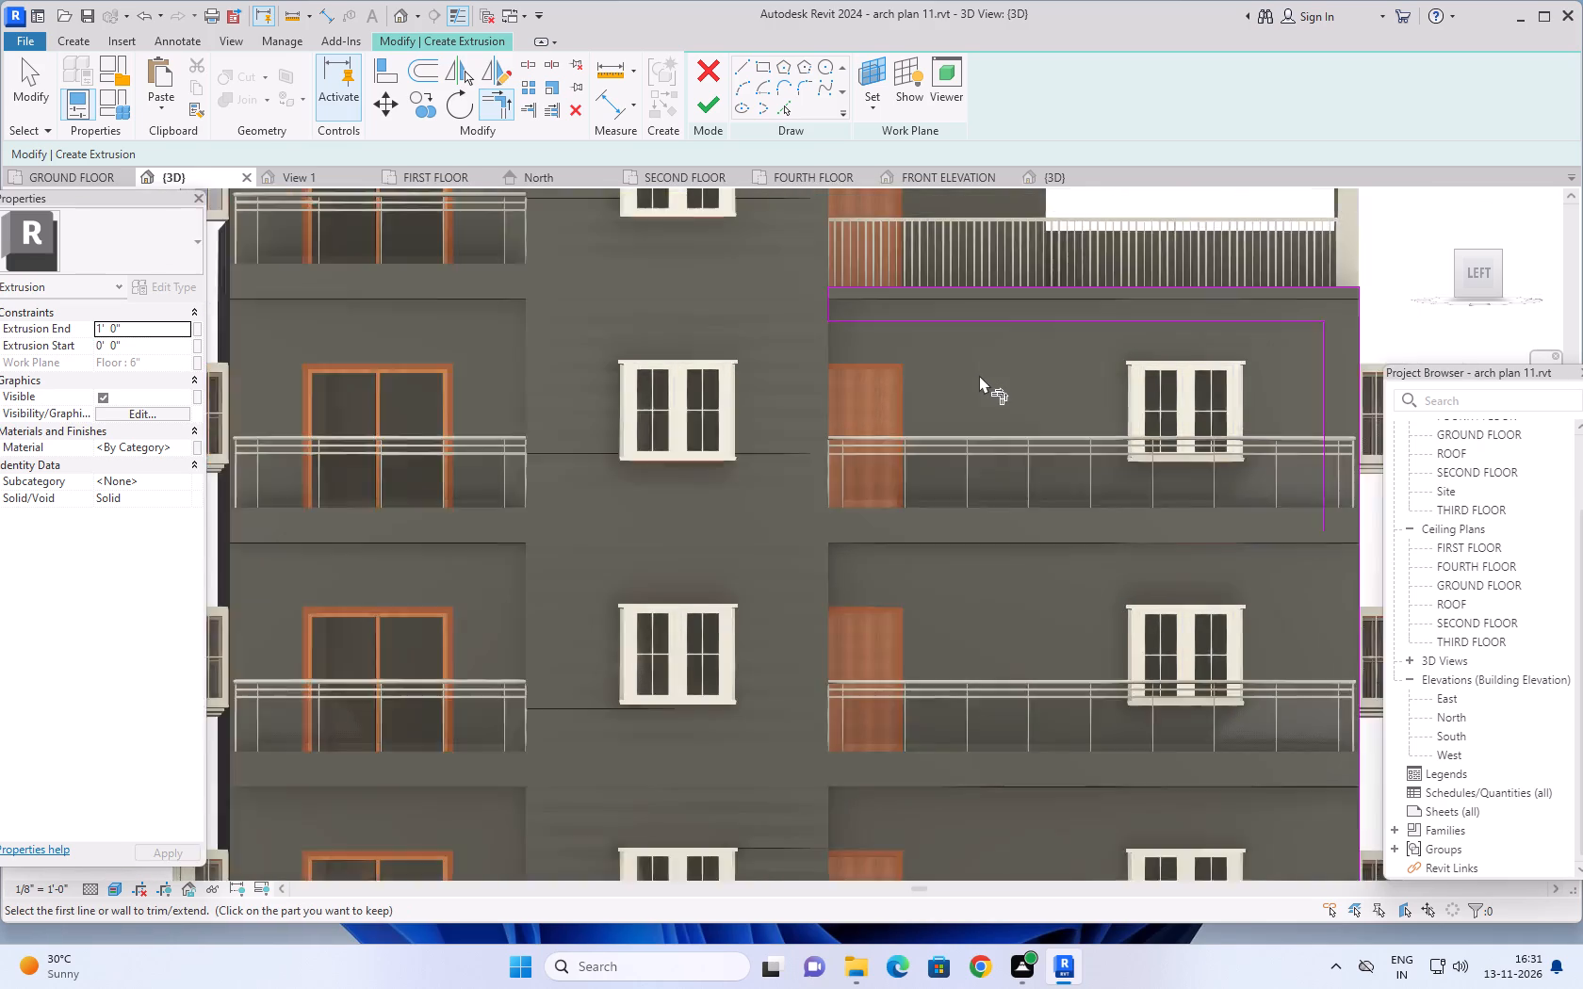
Trim the lower inner line to corners with the inner vertical line and the short end line at the striped wall, closing the frame profile.
{"action": "scroll", "coordinate": [992, 381], "scroll_direction": "down", "scroll_amount": 1}
{"action": "middle_click_drag", "start_coordinate": [1007, 389], "coordinate": [942, 272]}
{"action": "scroll", "coordinate": [1049, 557], "scroll_direction": "up", "scroll_amount": 3}
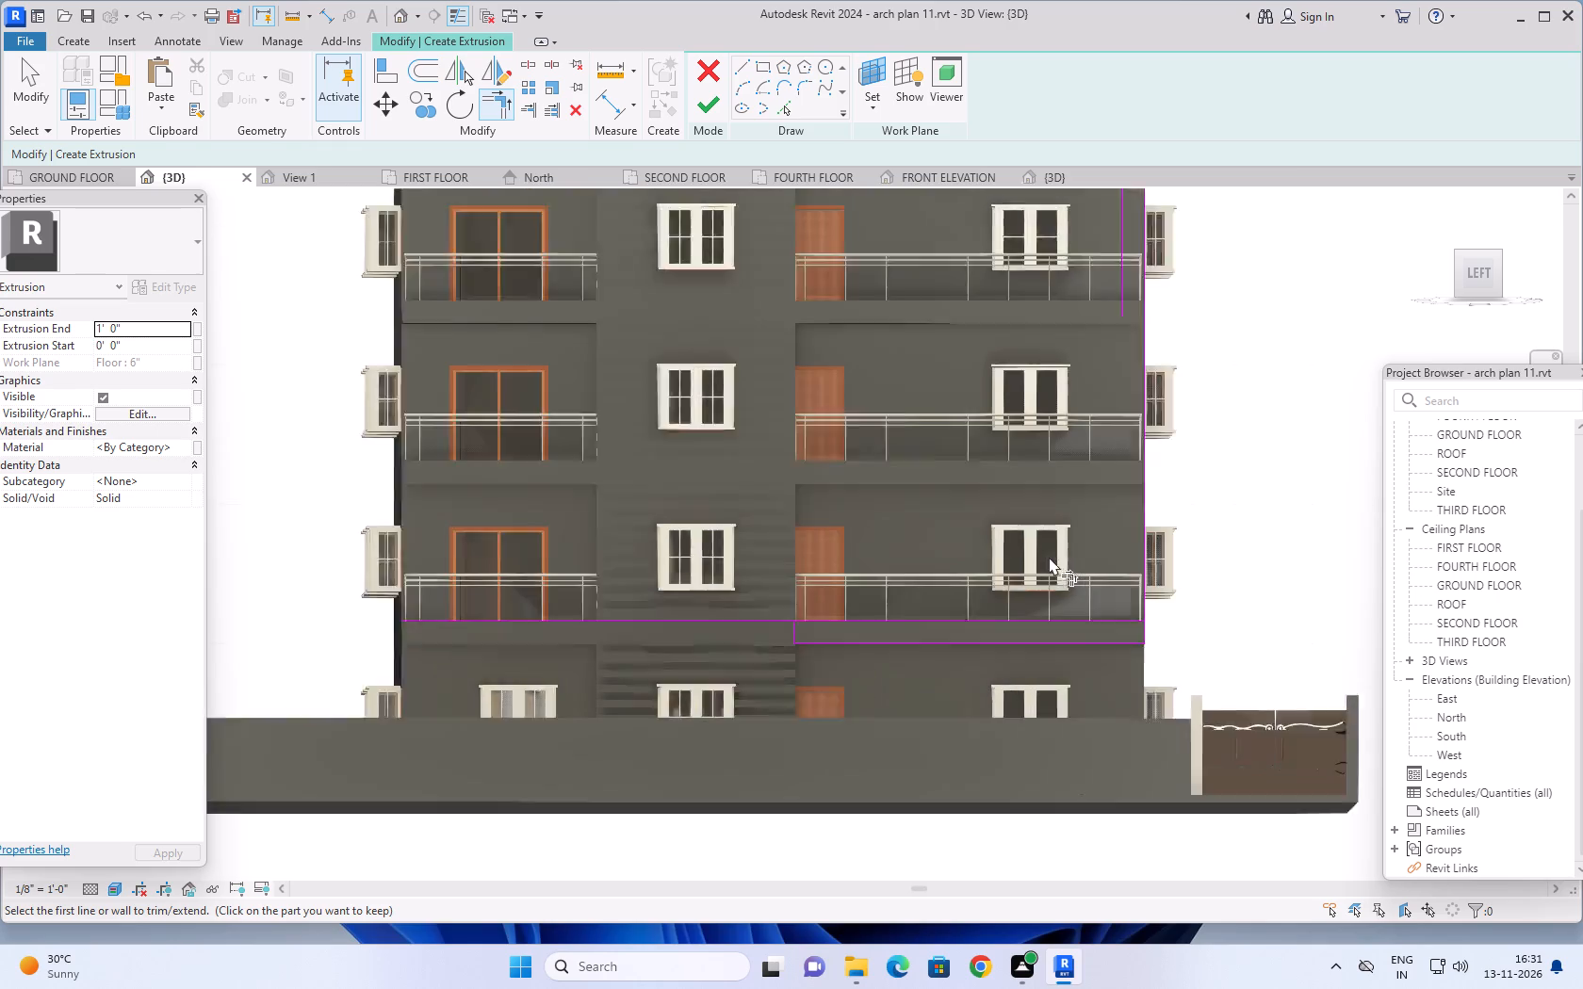
{"action": "left_click", "coordinate": [1078, 642]}
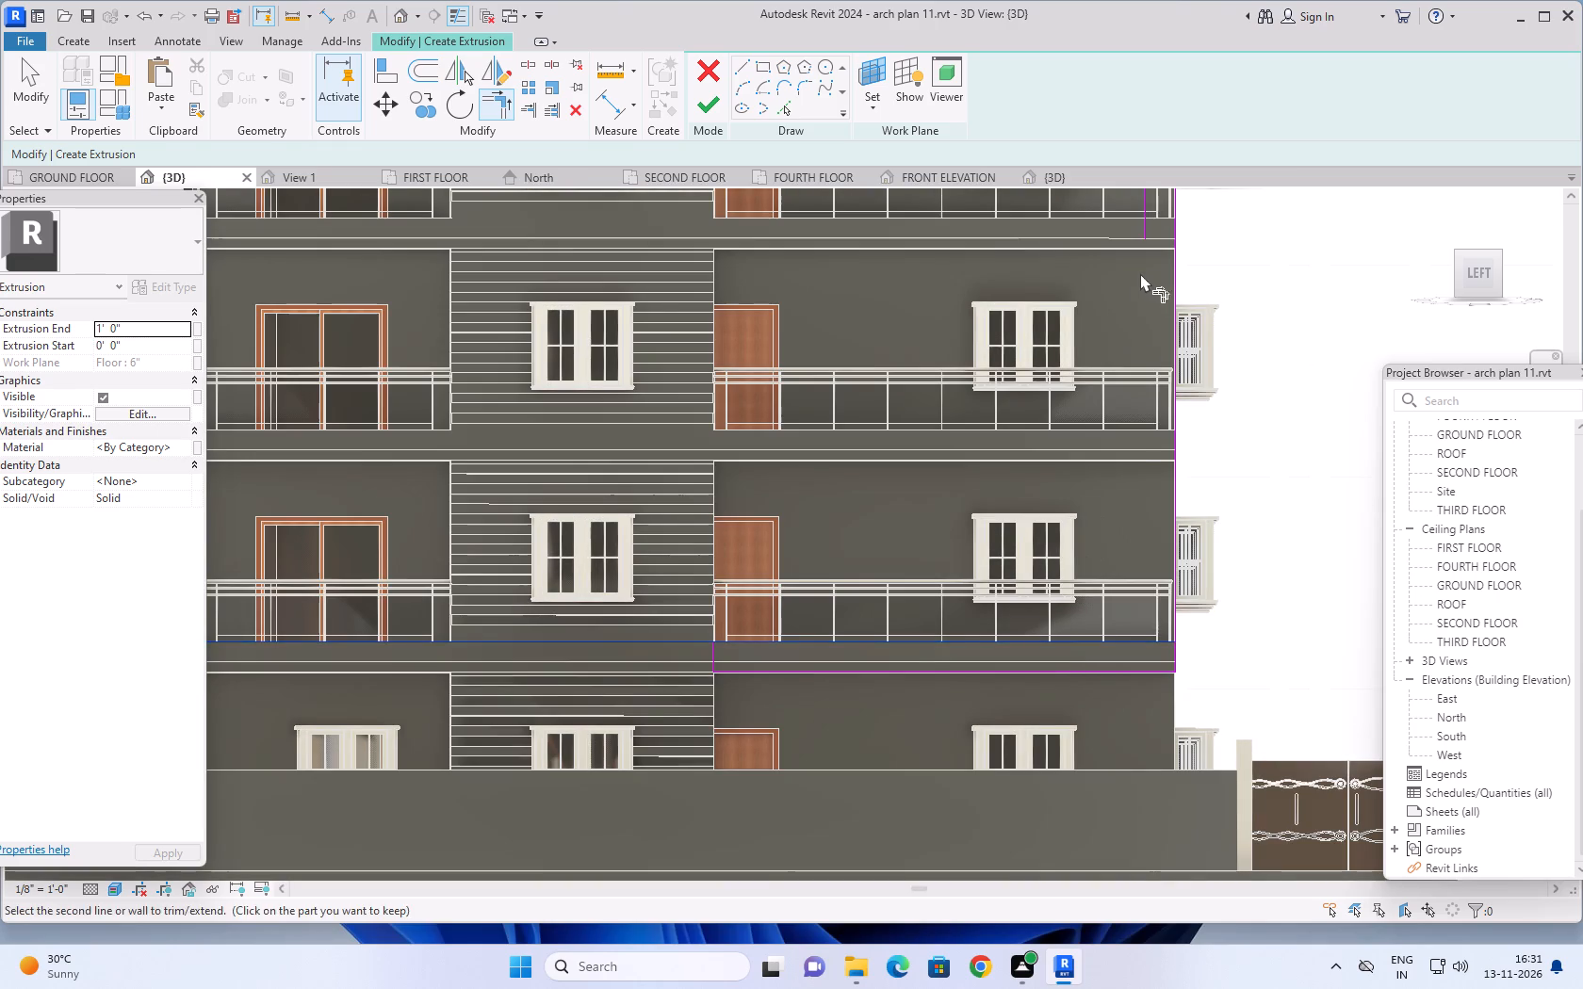
{"action": "left_click", "coordinate": [1142, 223]}
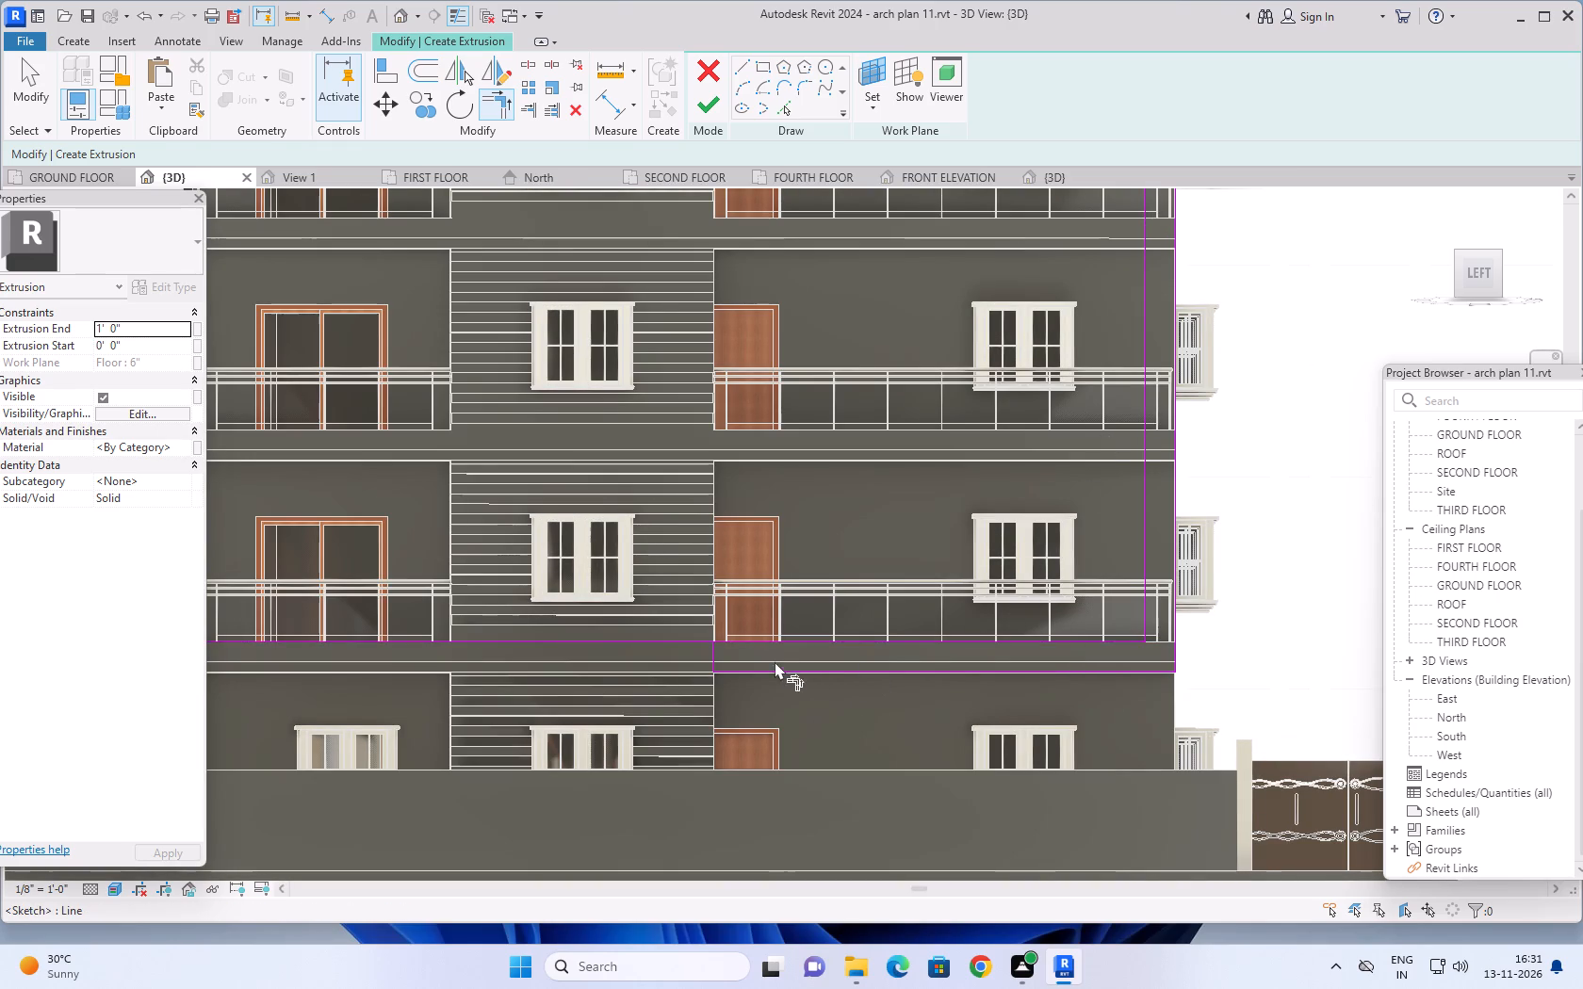
{"action": "left_click", "coordinate": [710, 656]}
{"action": "left_click", "coordinate": [746, 641]}
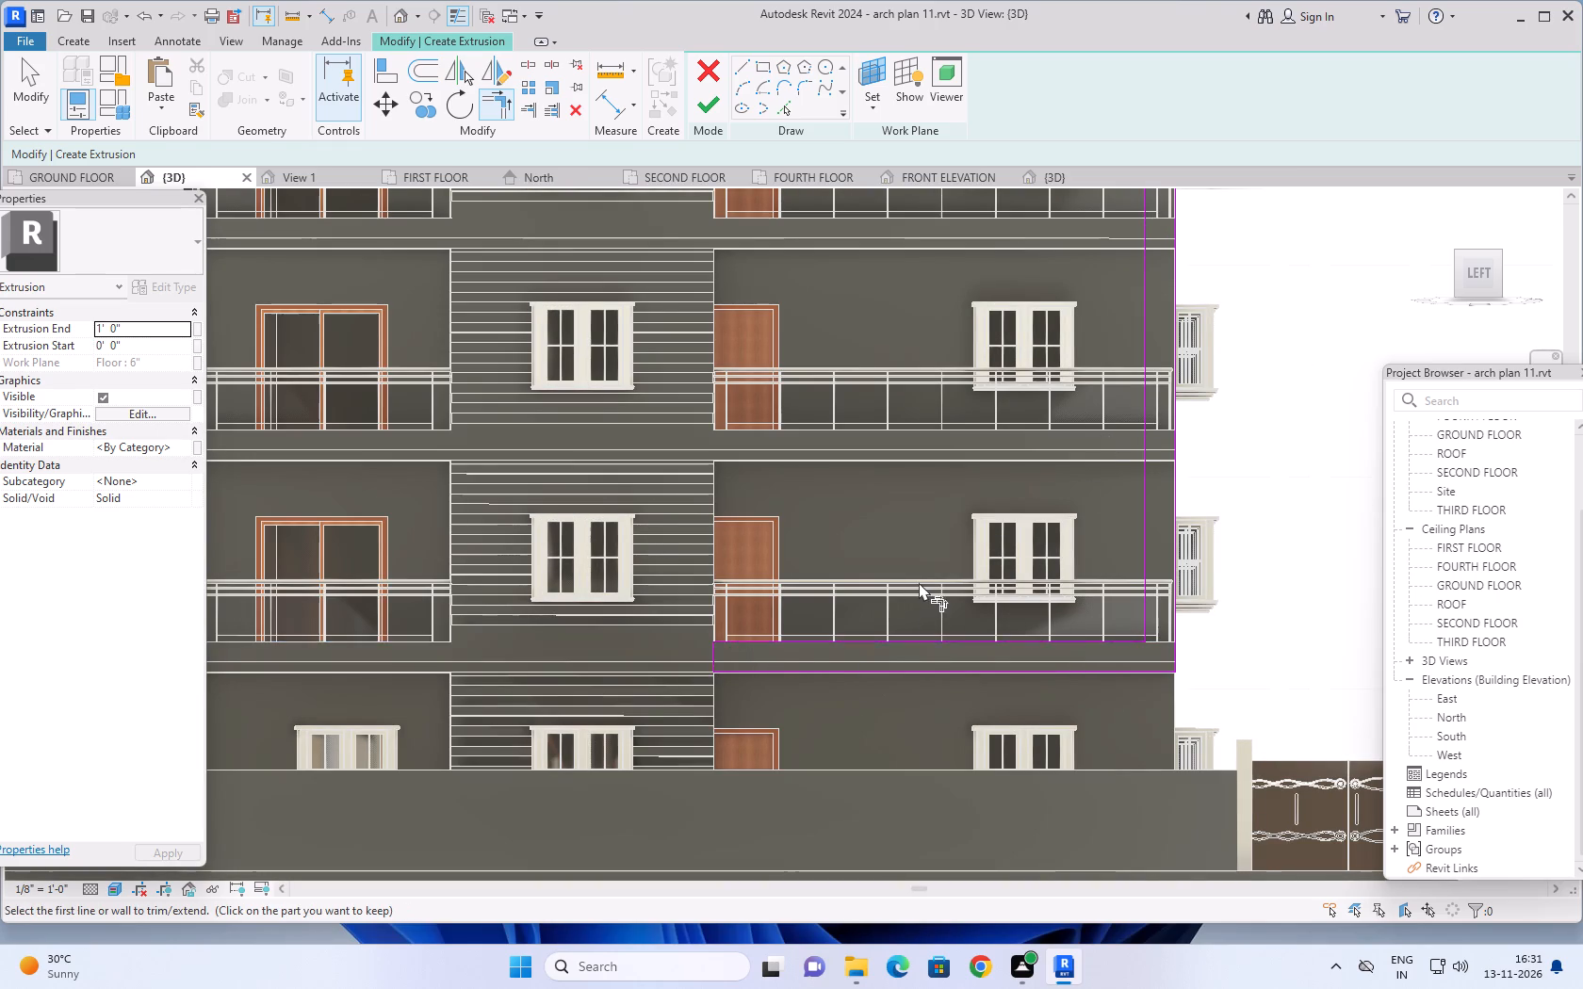
{"action": "scroll", "coordinate": [919, 582], "scroll_direction": "down", "scroll_amount": 5}
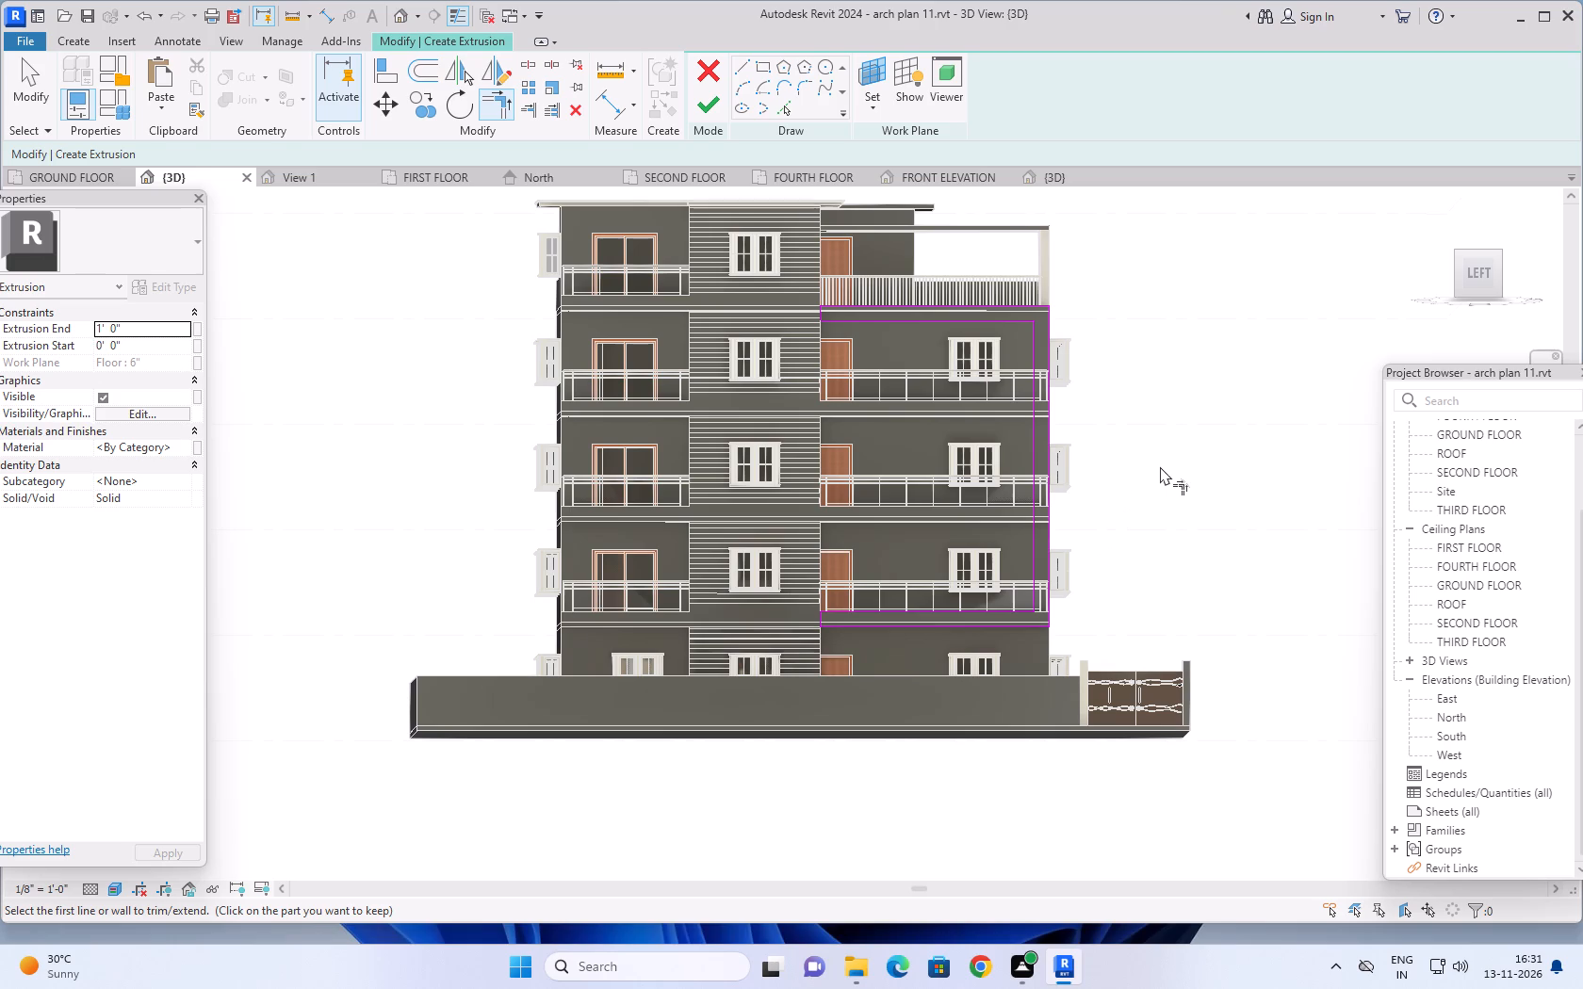
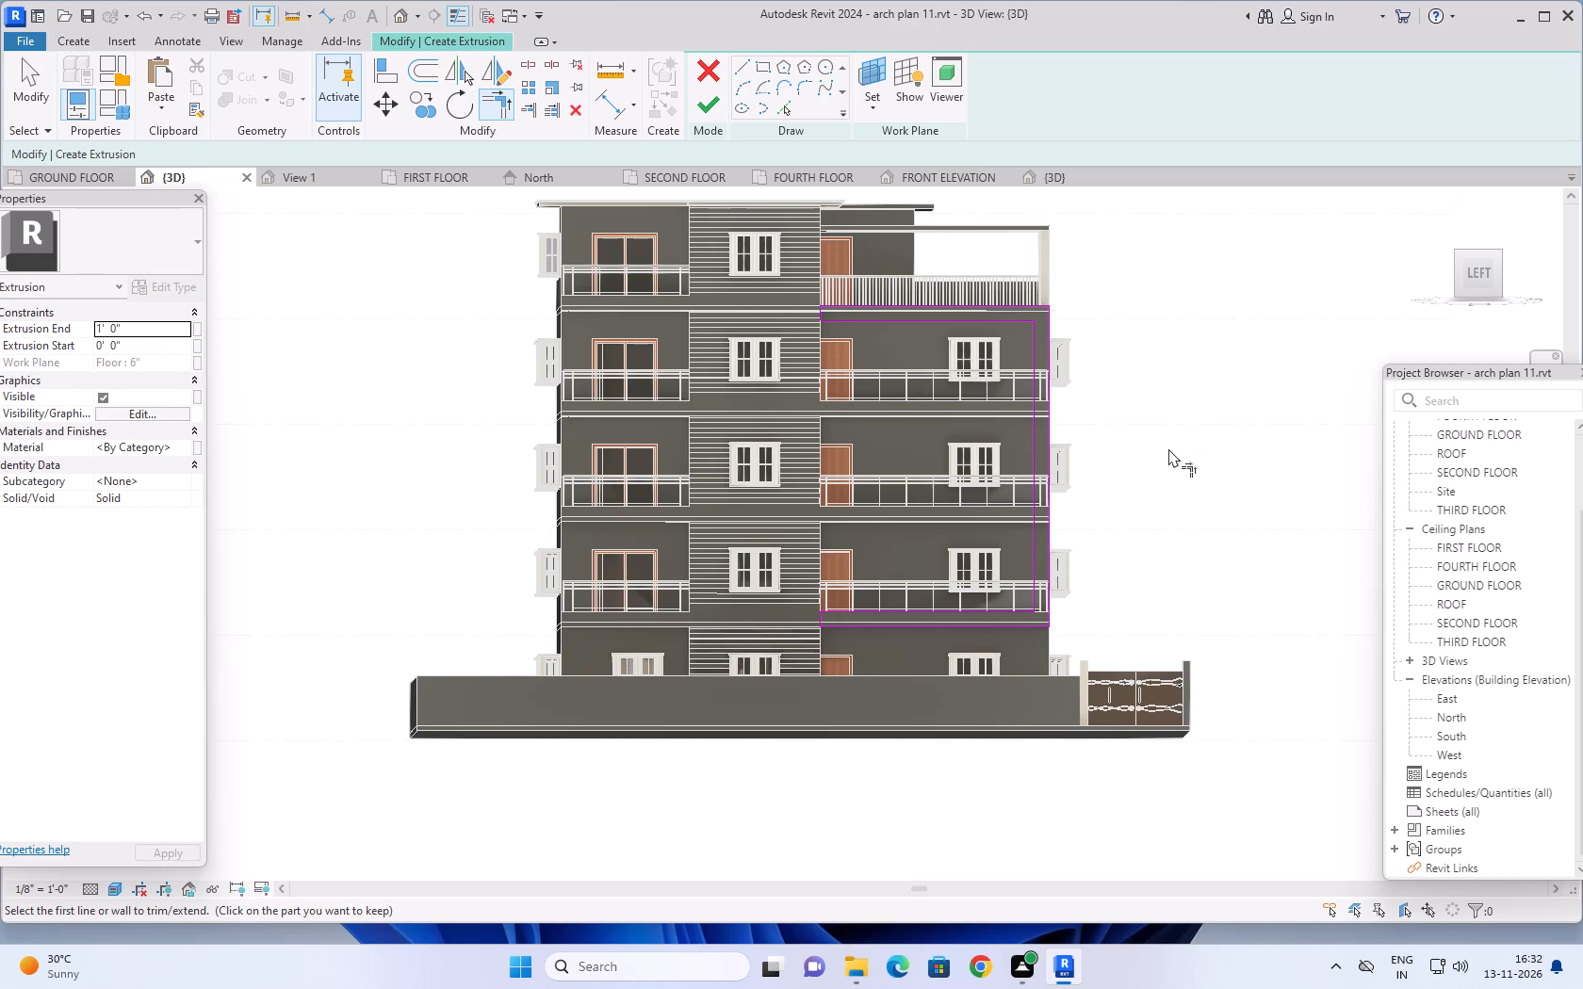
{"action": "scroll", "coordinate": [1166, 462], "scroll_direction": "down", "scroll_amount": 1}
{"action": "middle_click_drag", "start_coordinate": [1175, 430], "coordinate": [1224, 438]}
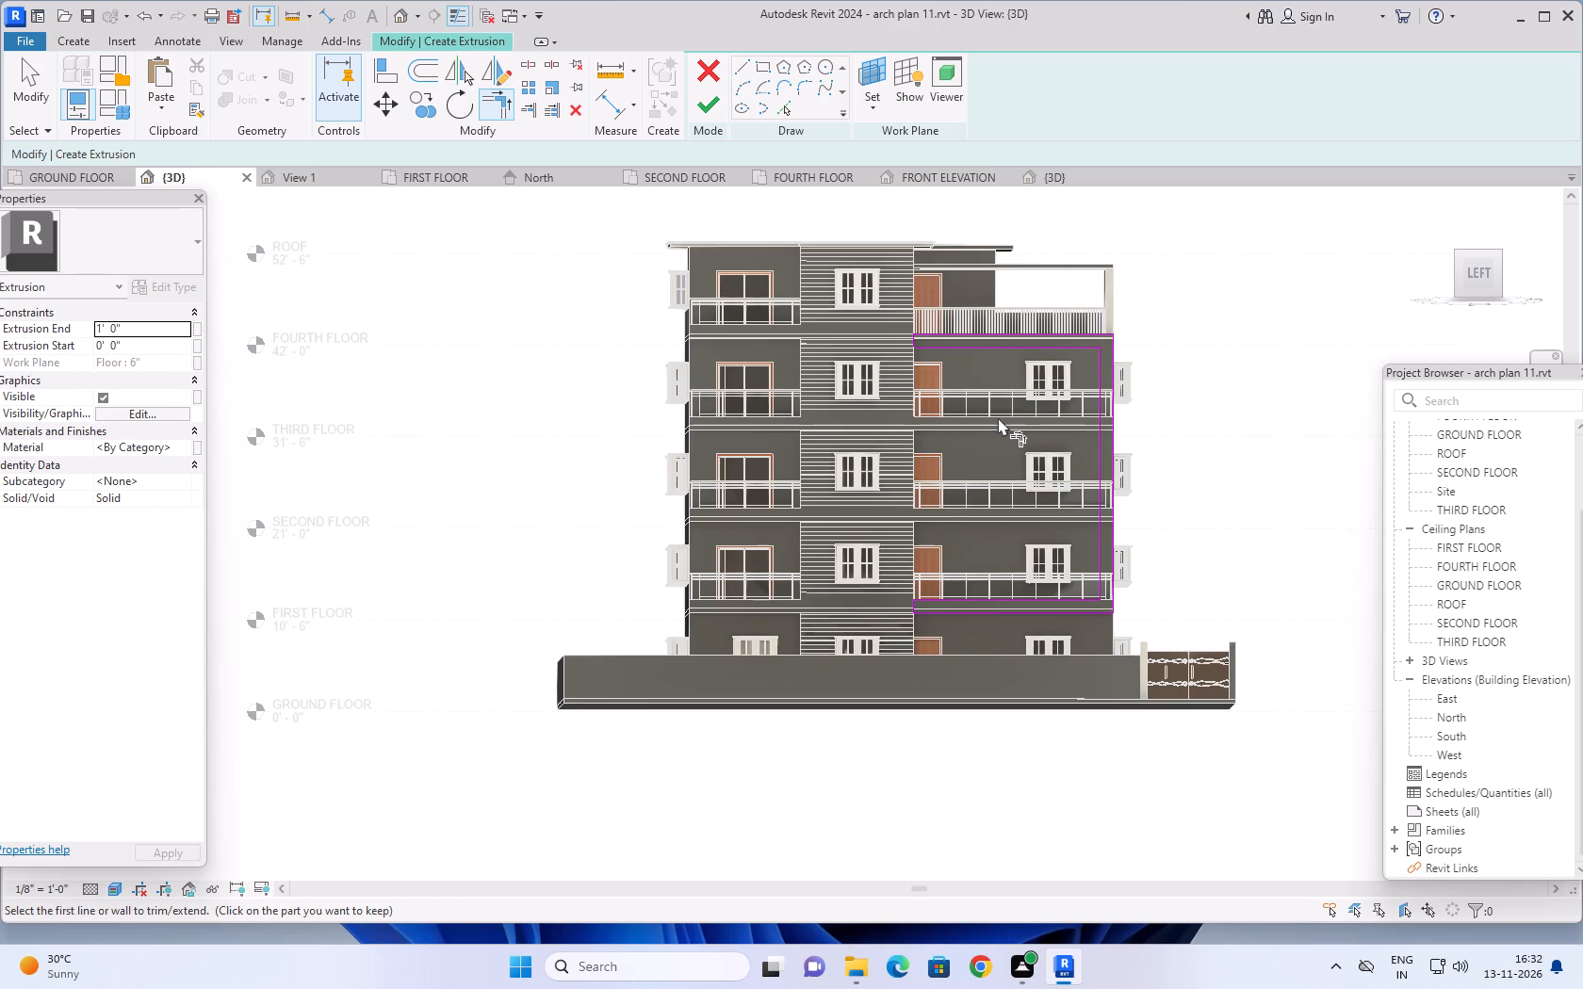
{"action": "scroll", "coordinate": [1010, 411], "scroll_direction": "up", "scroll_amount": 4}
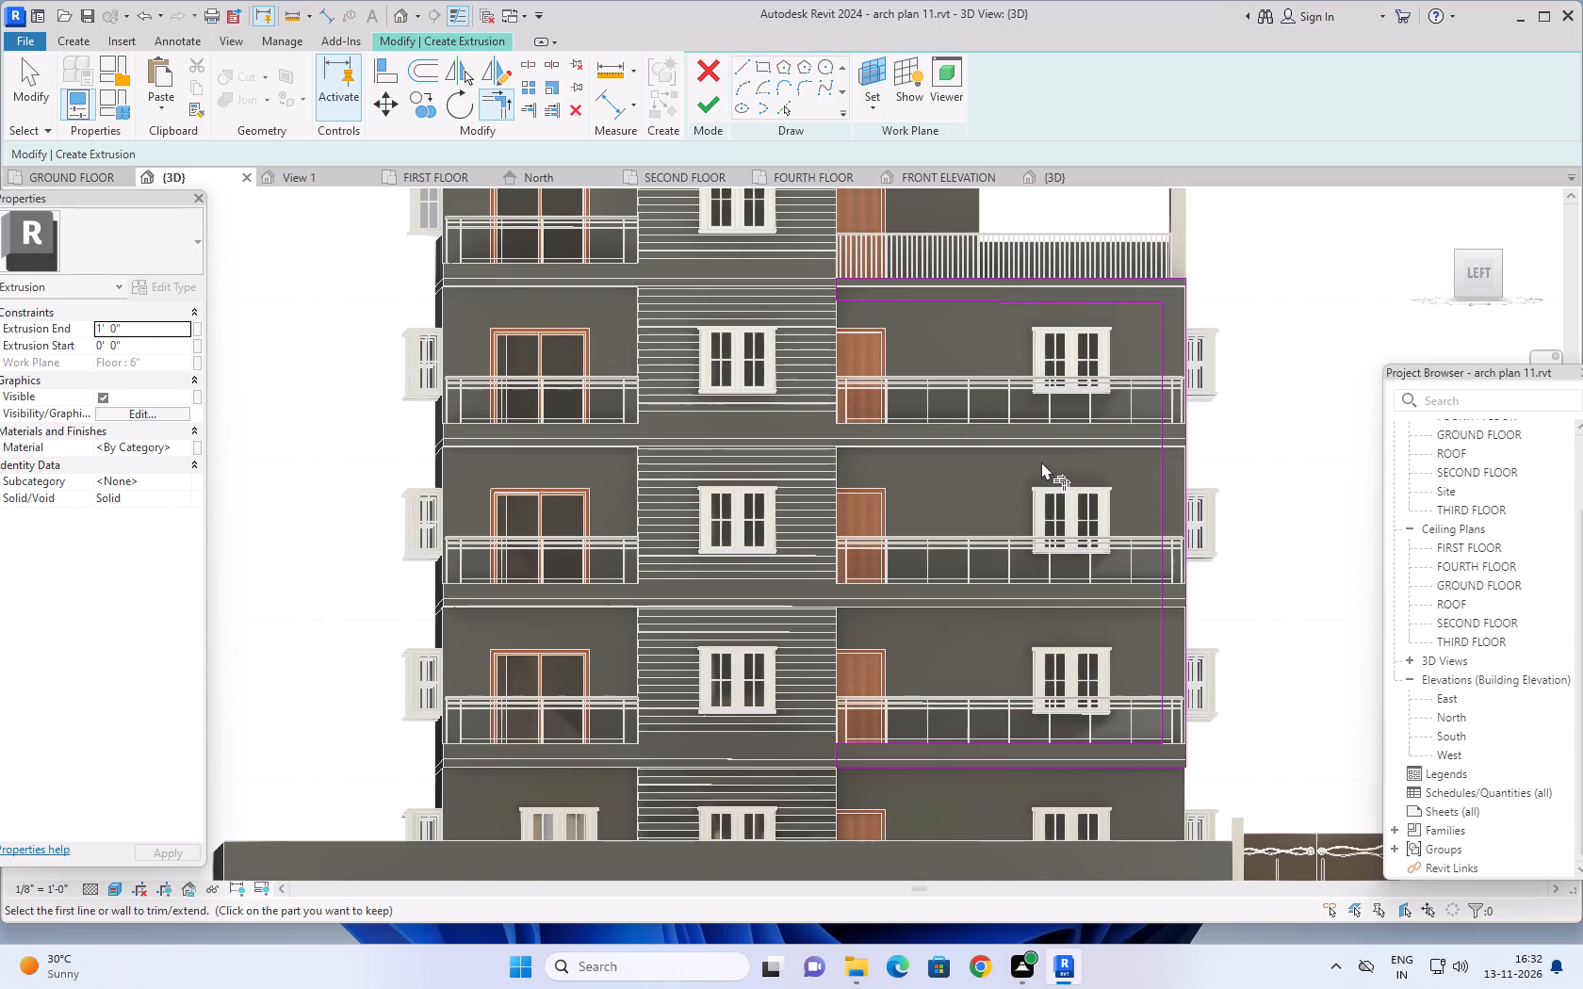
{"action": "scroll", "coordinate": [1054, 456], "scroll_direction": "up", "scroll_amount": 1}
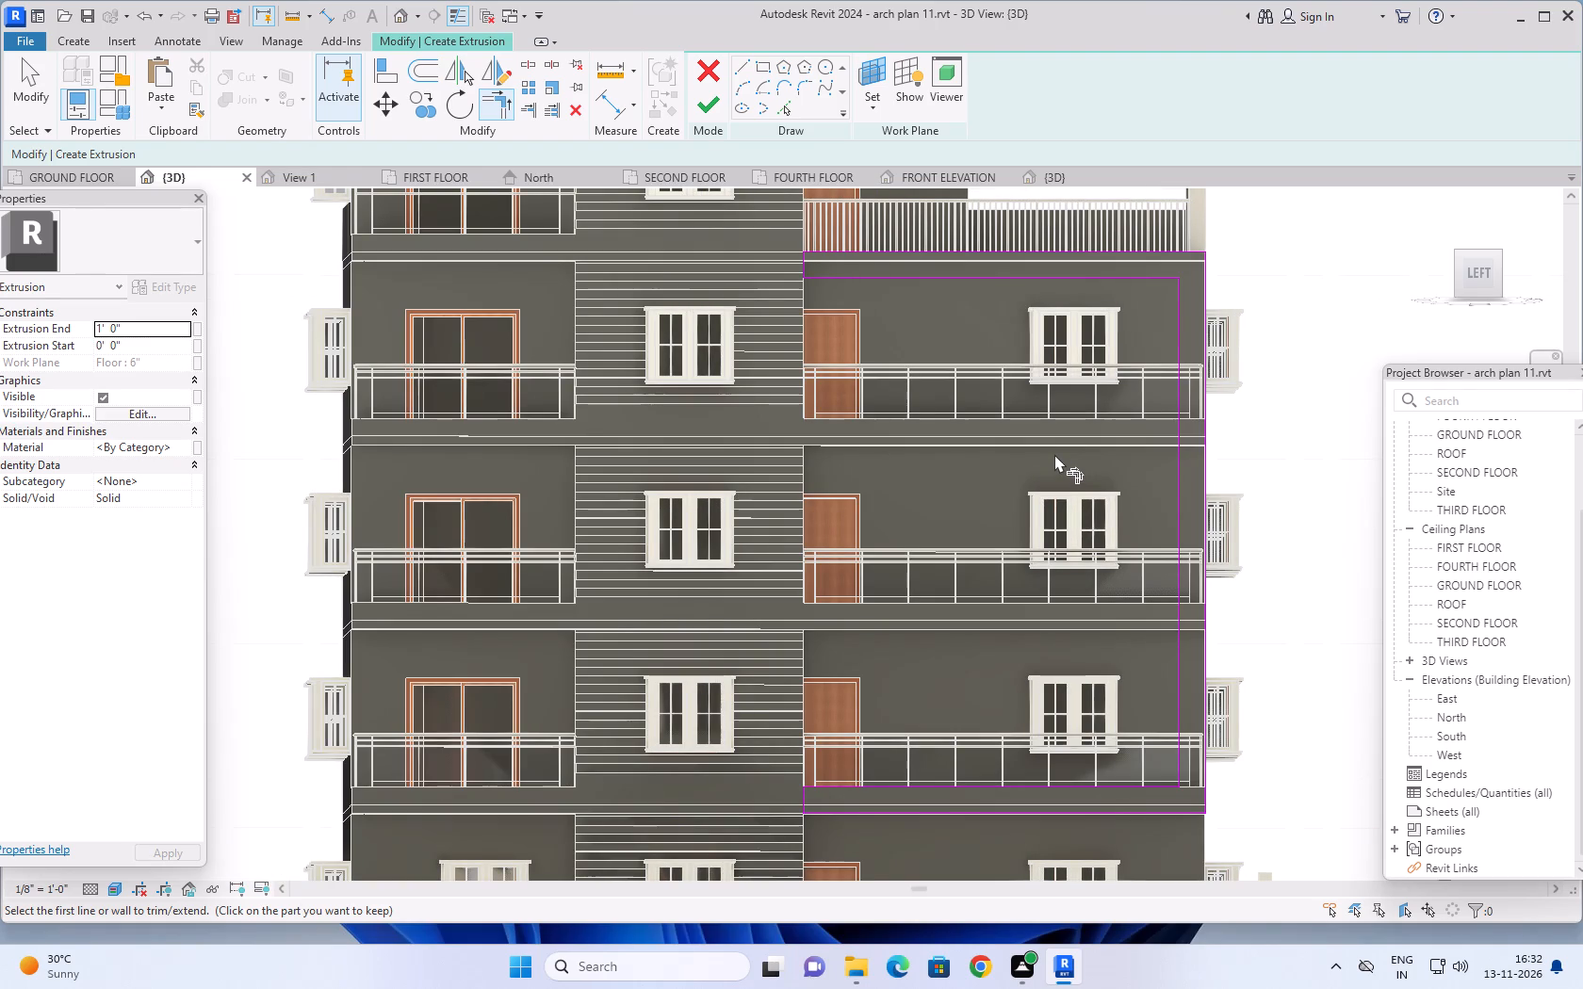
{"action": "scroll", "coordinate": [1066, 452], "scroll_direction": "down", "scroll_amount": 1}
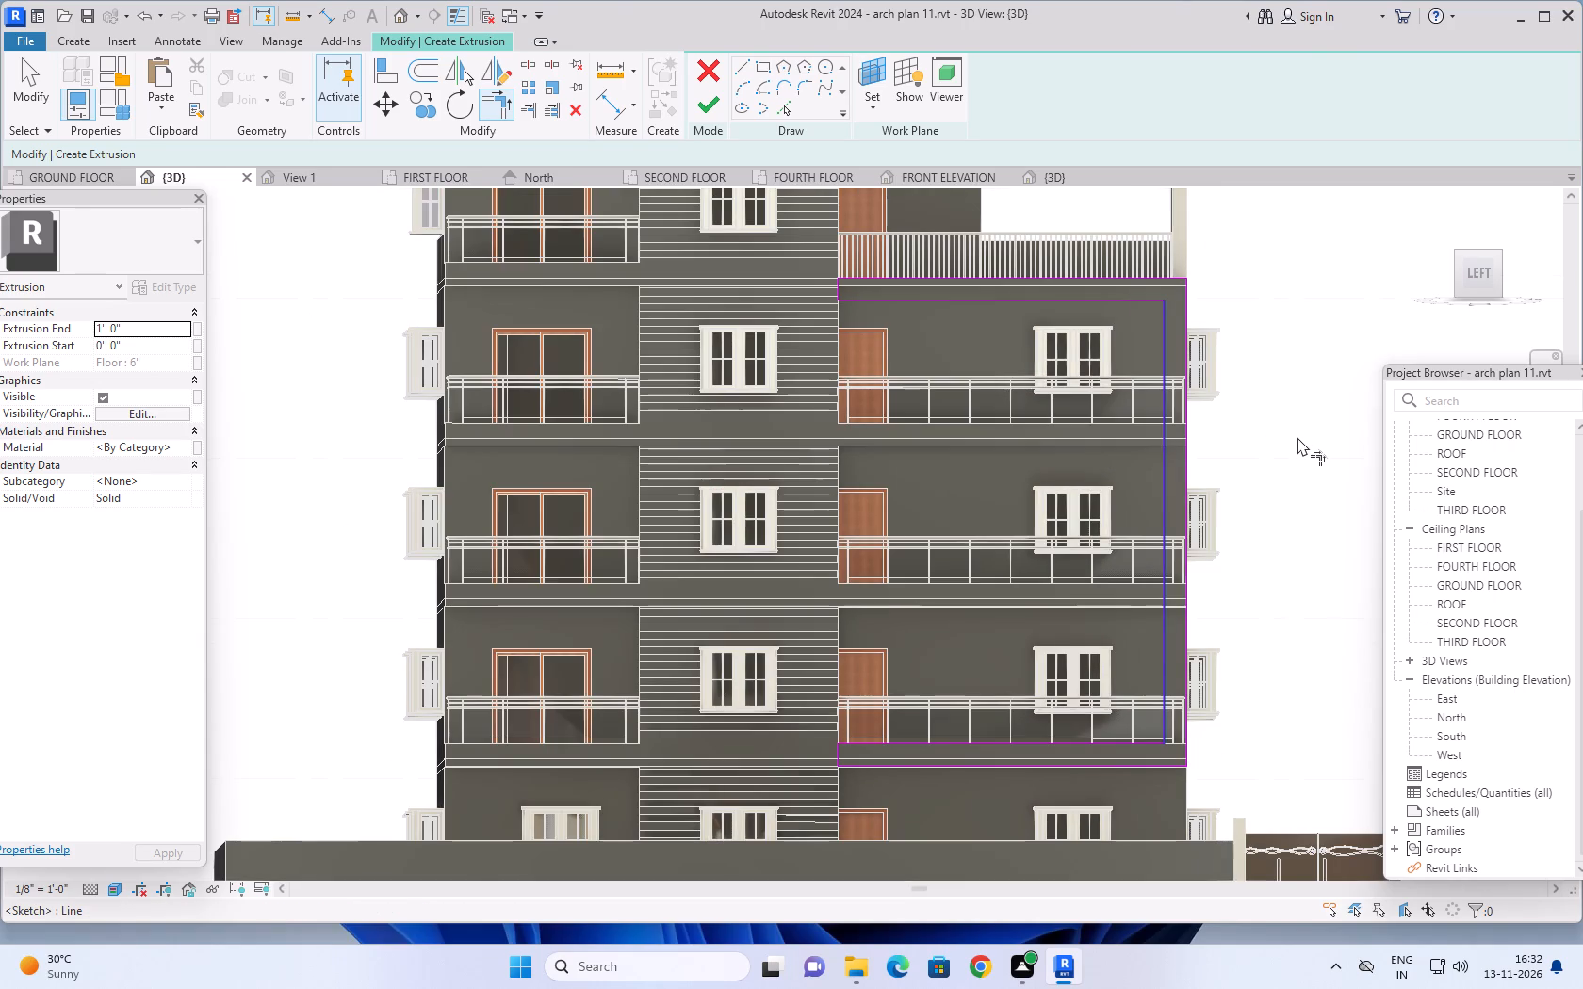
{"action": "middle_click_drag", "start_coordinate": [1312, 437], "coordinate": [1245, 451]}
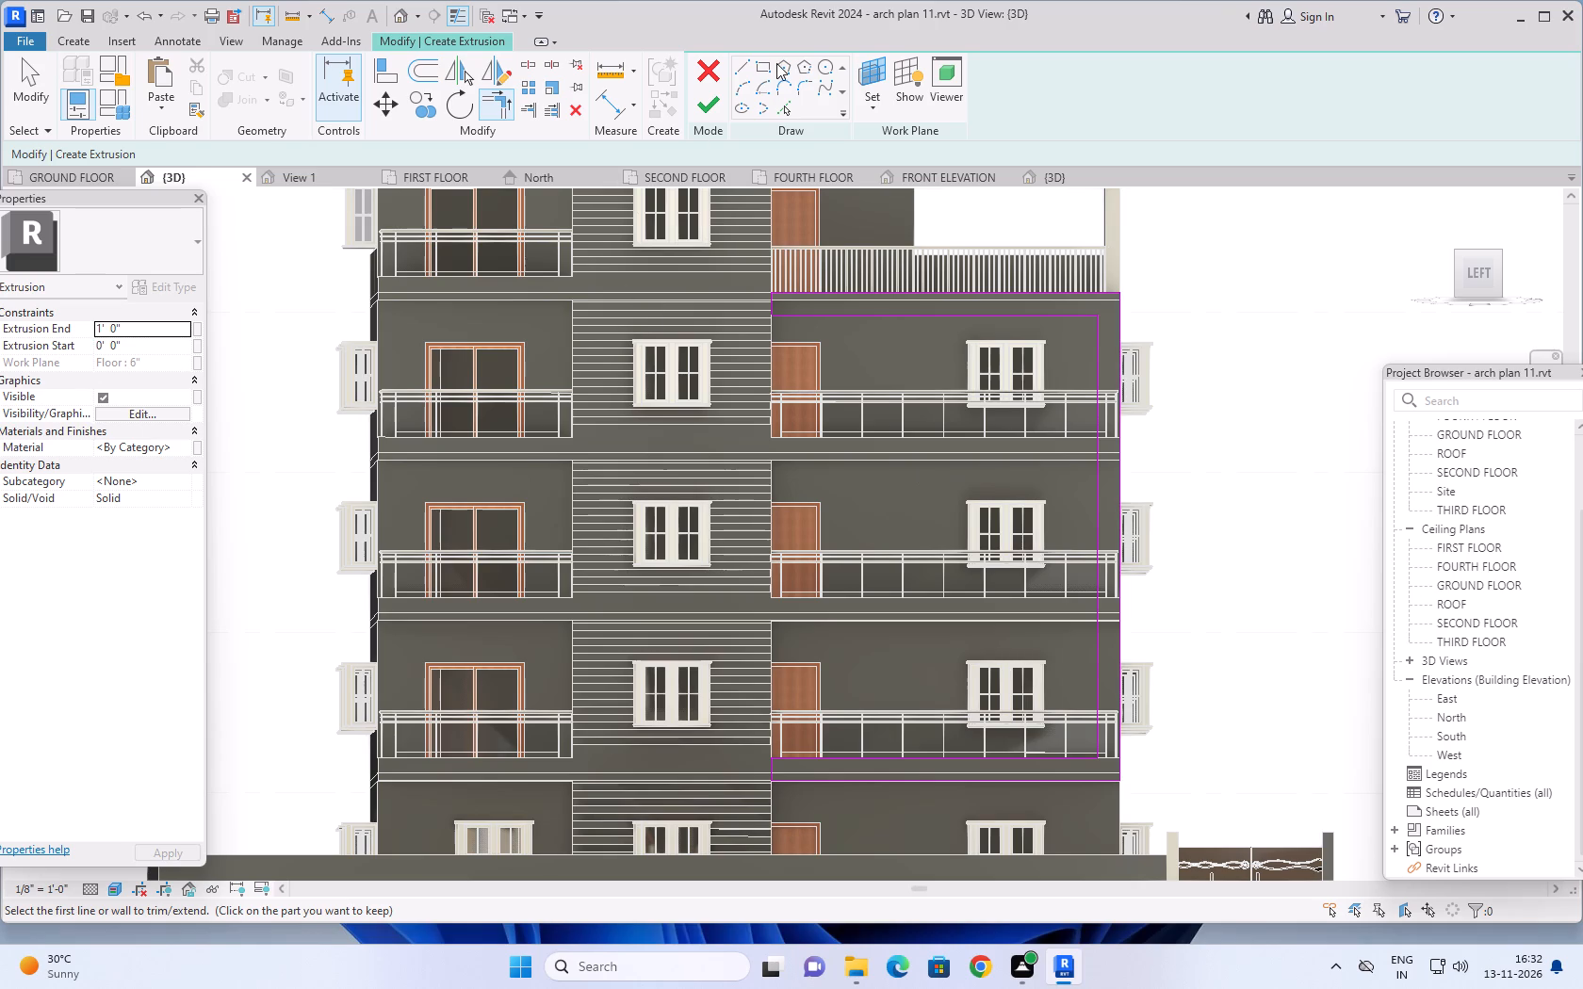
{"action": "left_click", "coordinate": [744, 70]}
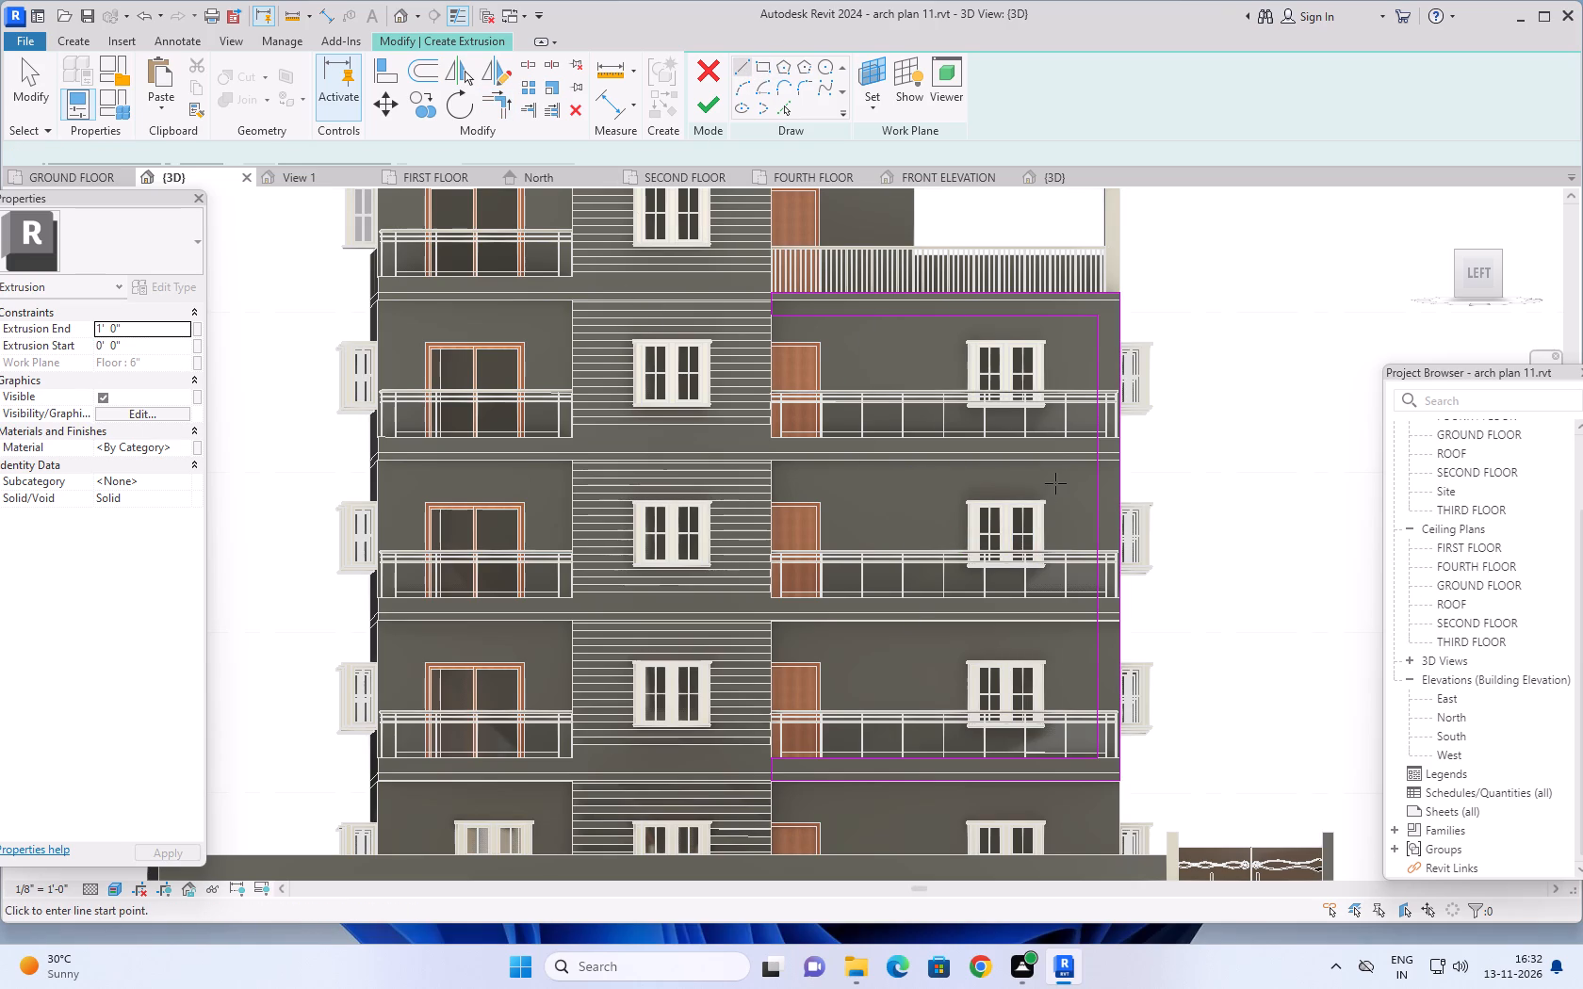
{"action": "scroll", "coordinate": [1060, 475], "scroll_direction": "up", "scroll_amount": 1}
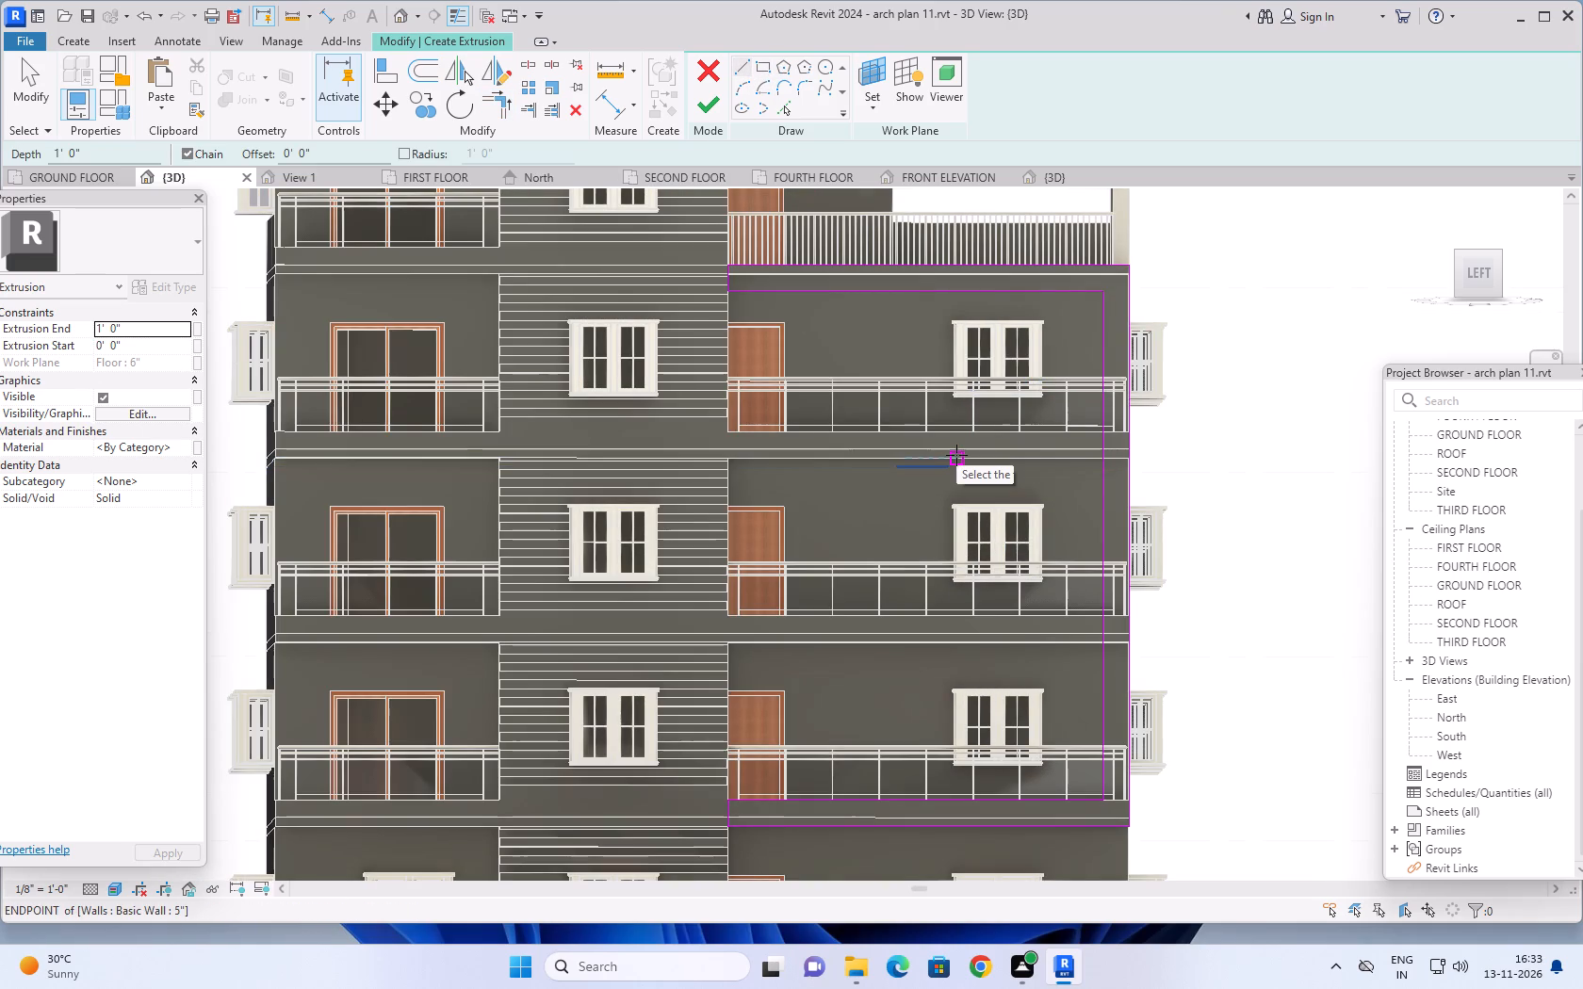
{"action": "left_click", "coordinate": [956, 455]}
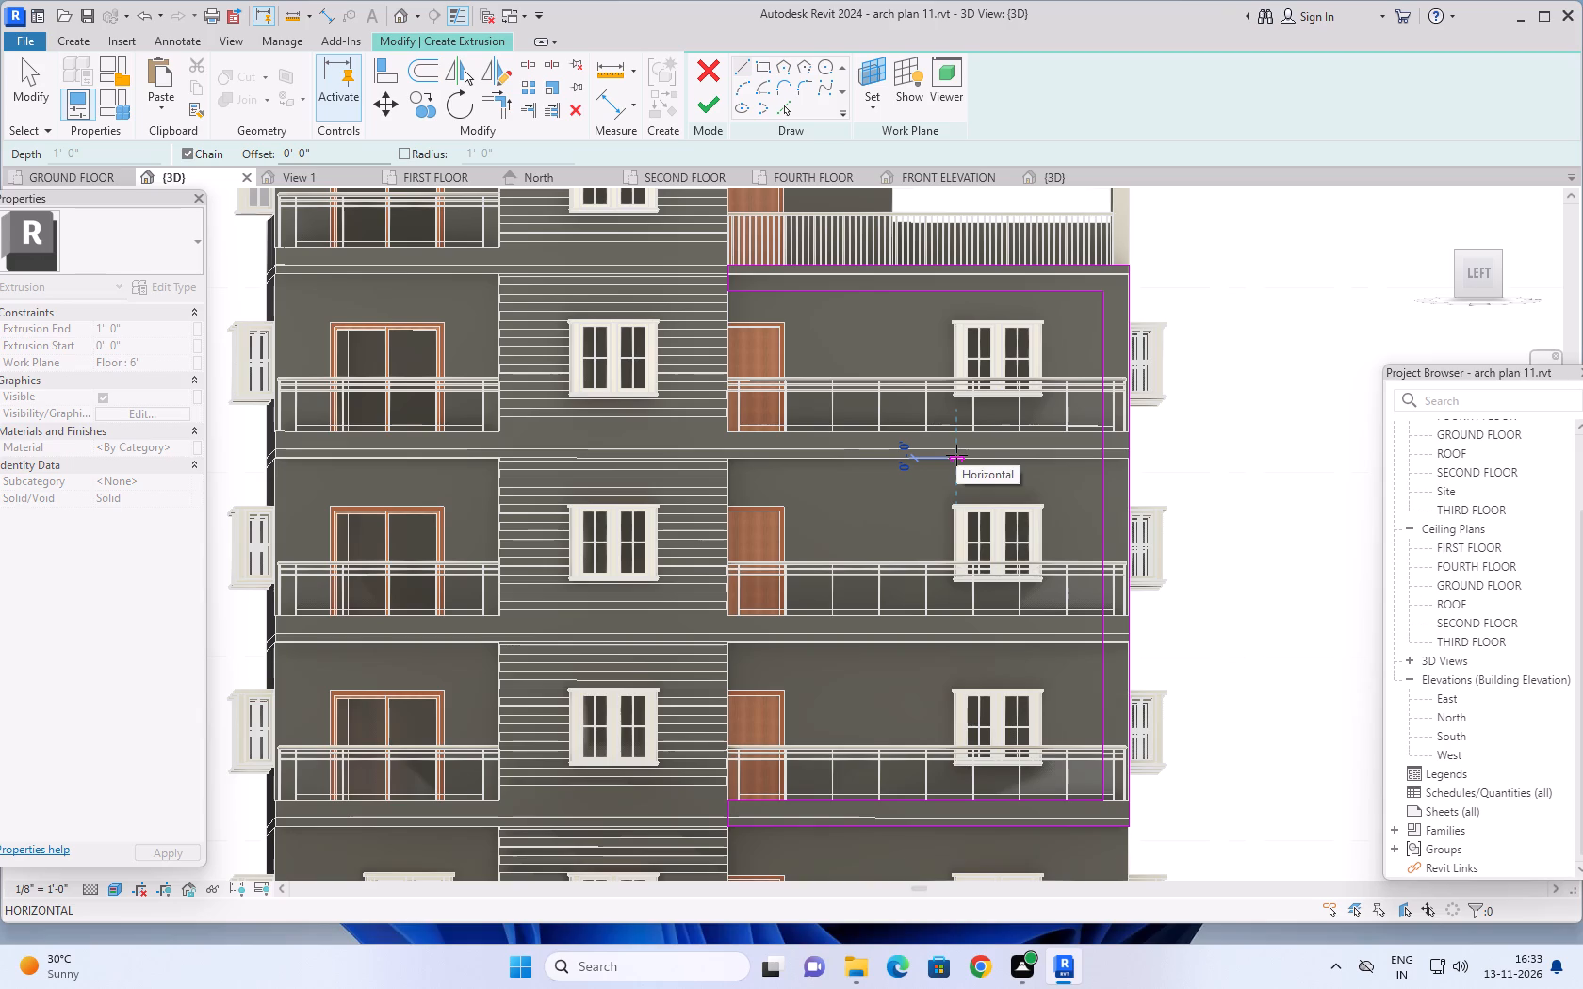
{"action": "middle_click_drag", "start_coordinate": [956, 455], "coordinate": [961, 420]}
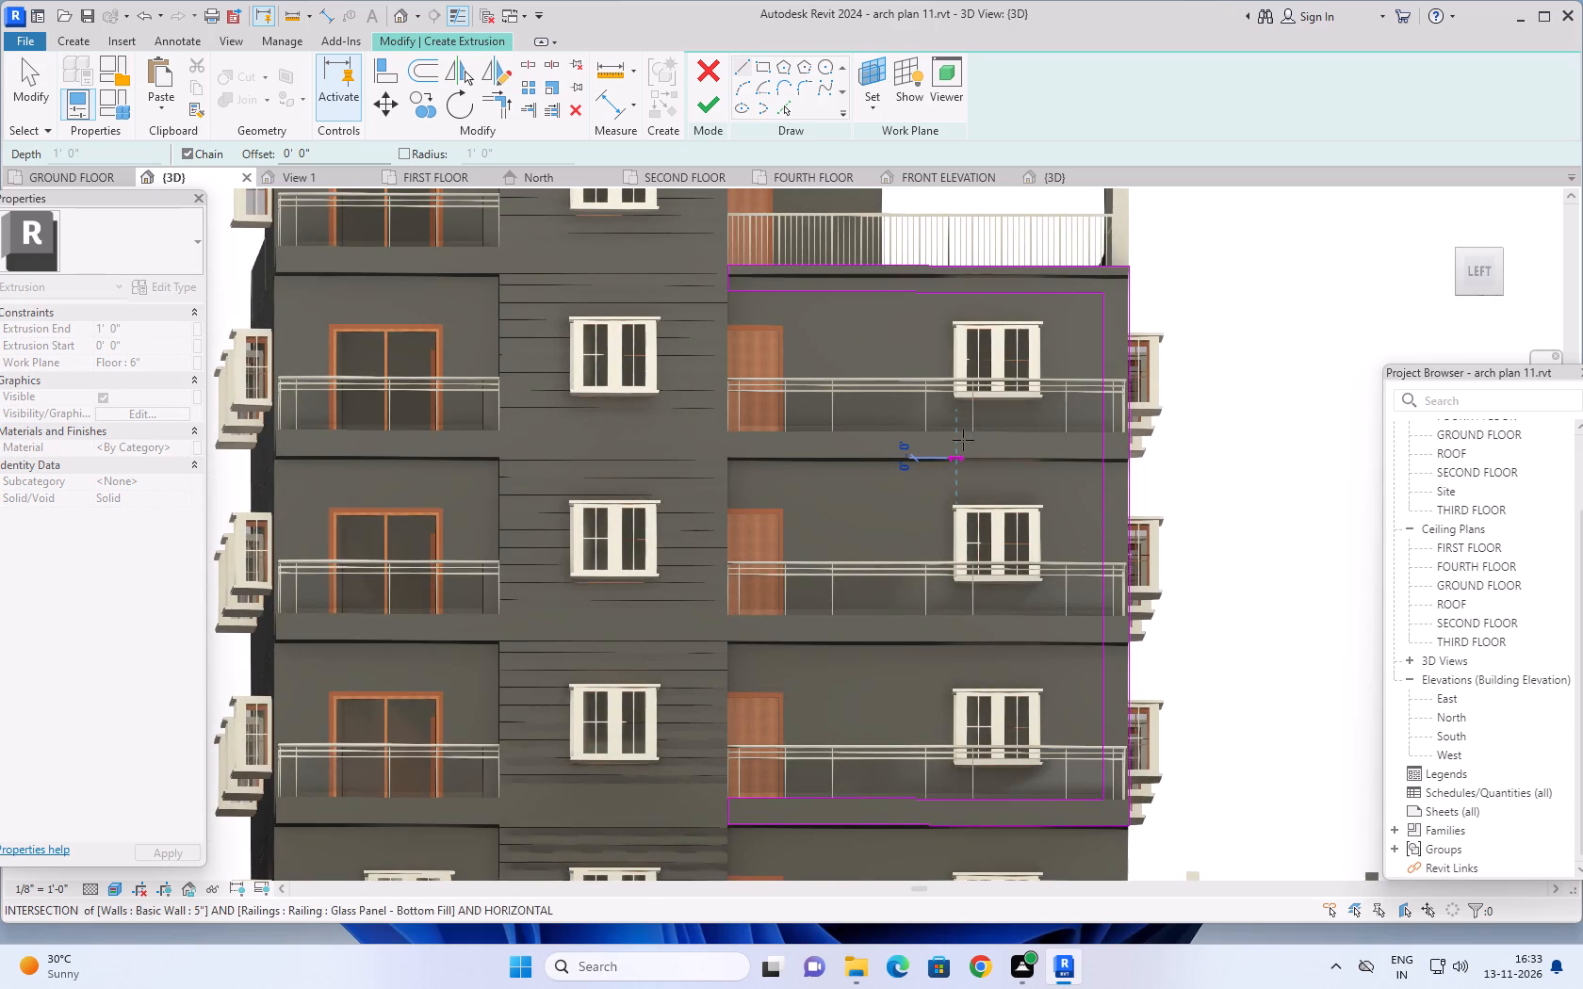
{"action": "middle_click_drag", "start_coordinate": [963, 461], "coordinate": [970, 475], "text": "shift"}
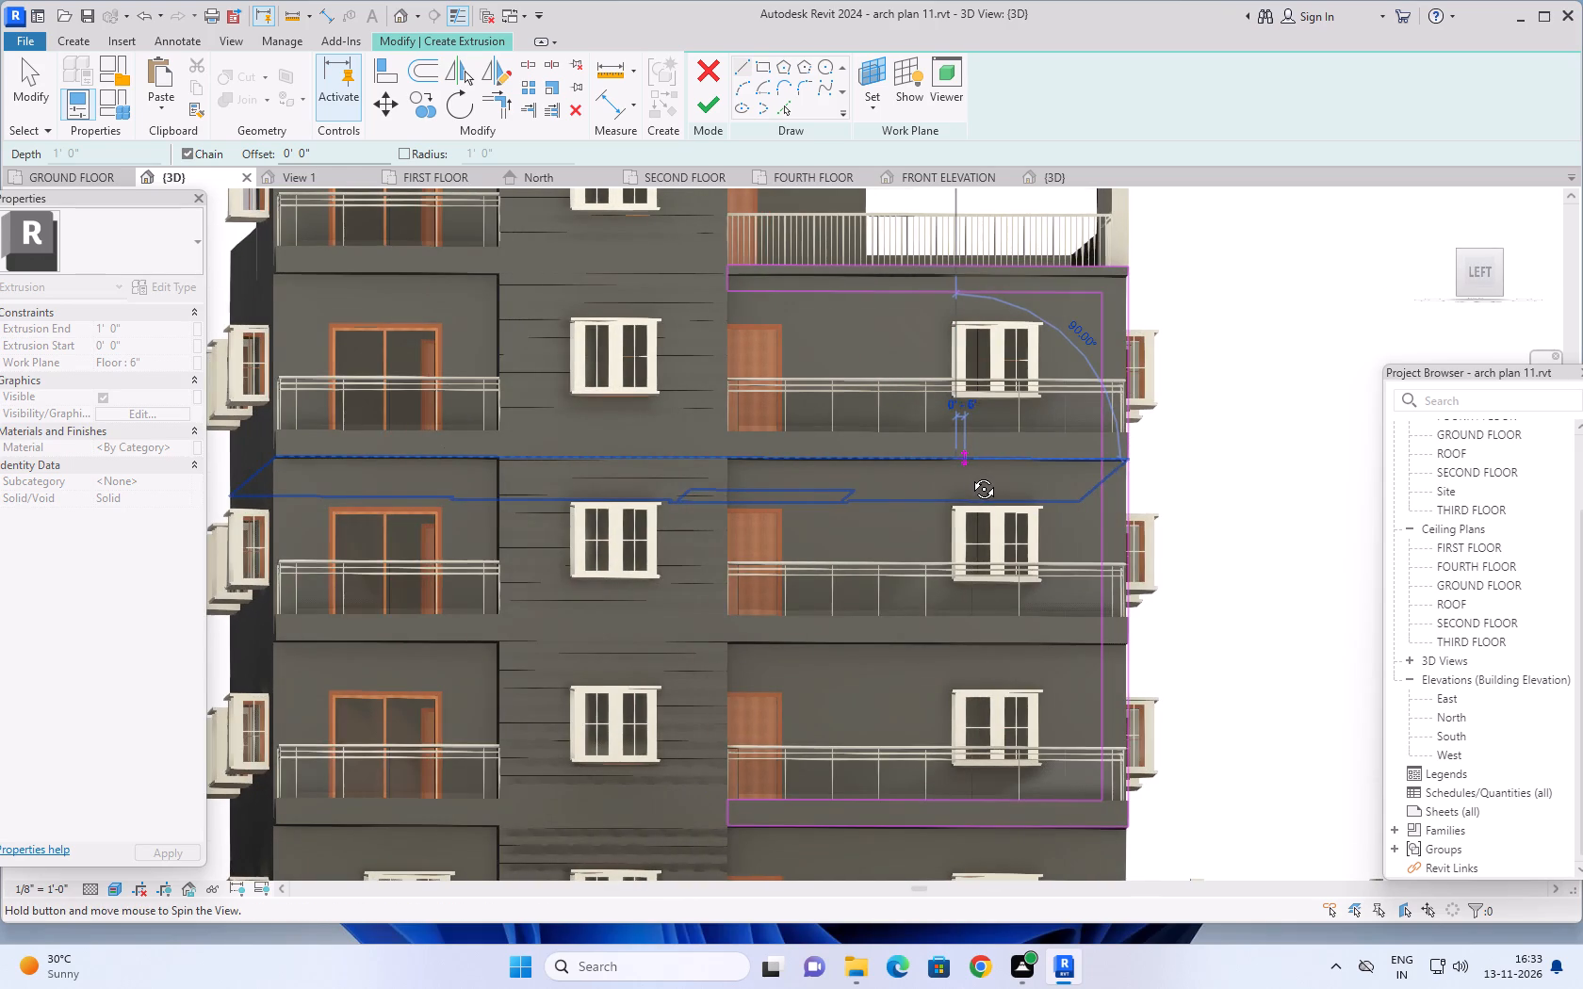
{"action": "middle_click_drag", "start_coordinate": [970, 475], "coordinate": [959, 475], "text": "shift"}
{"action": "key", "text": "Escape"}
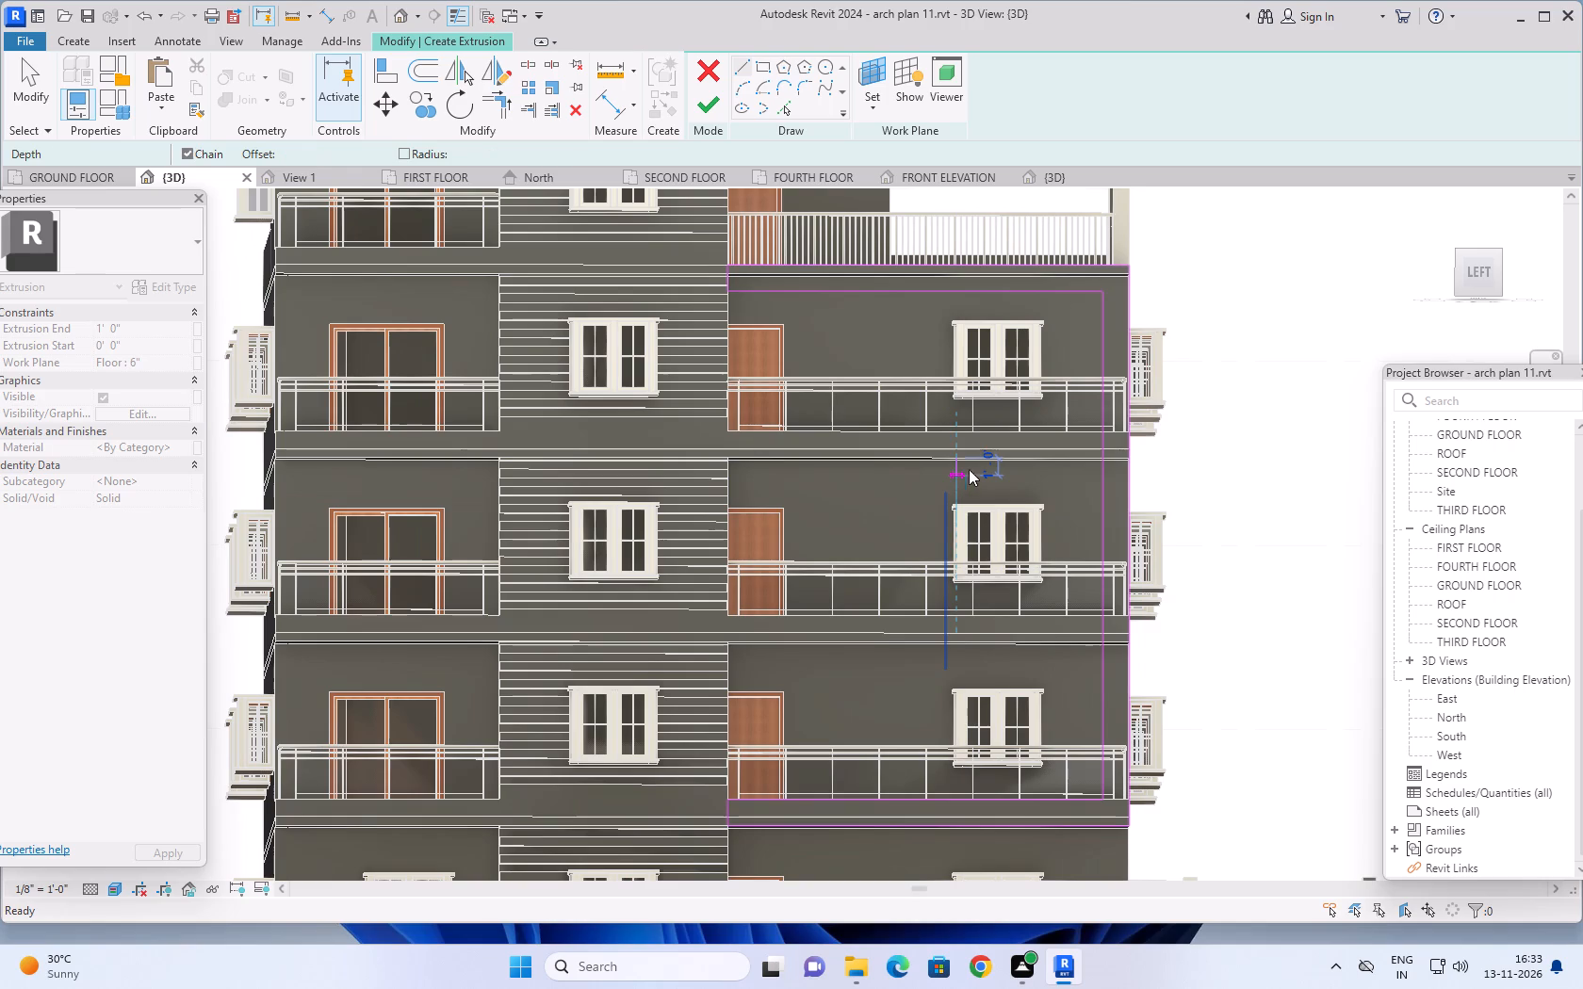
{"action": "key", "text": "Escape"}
Sketch three connected extrusion lines beside the door: about 12'-11 1/2" along the third-floor level, 10'-6" down, and equally far back along the second-floor level.
{"action": "left_click", "coordinate": [1478, 268]}
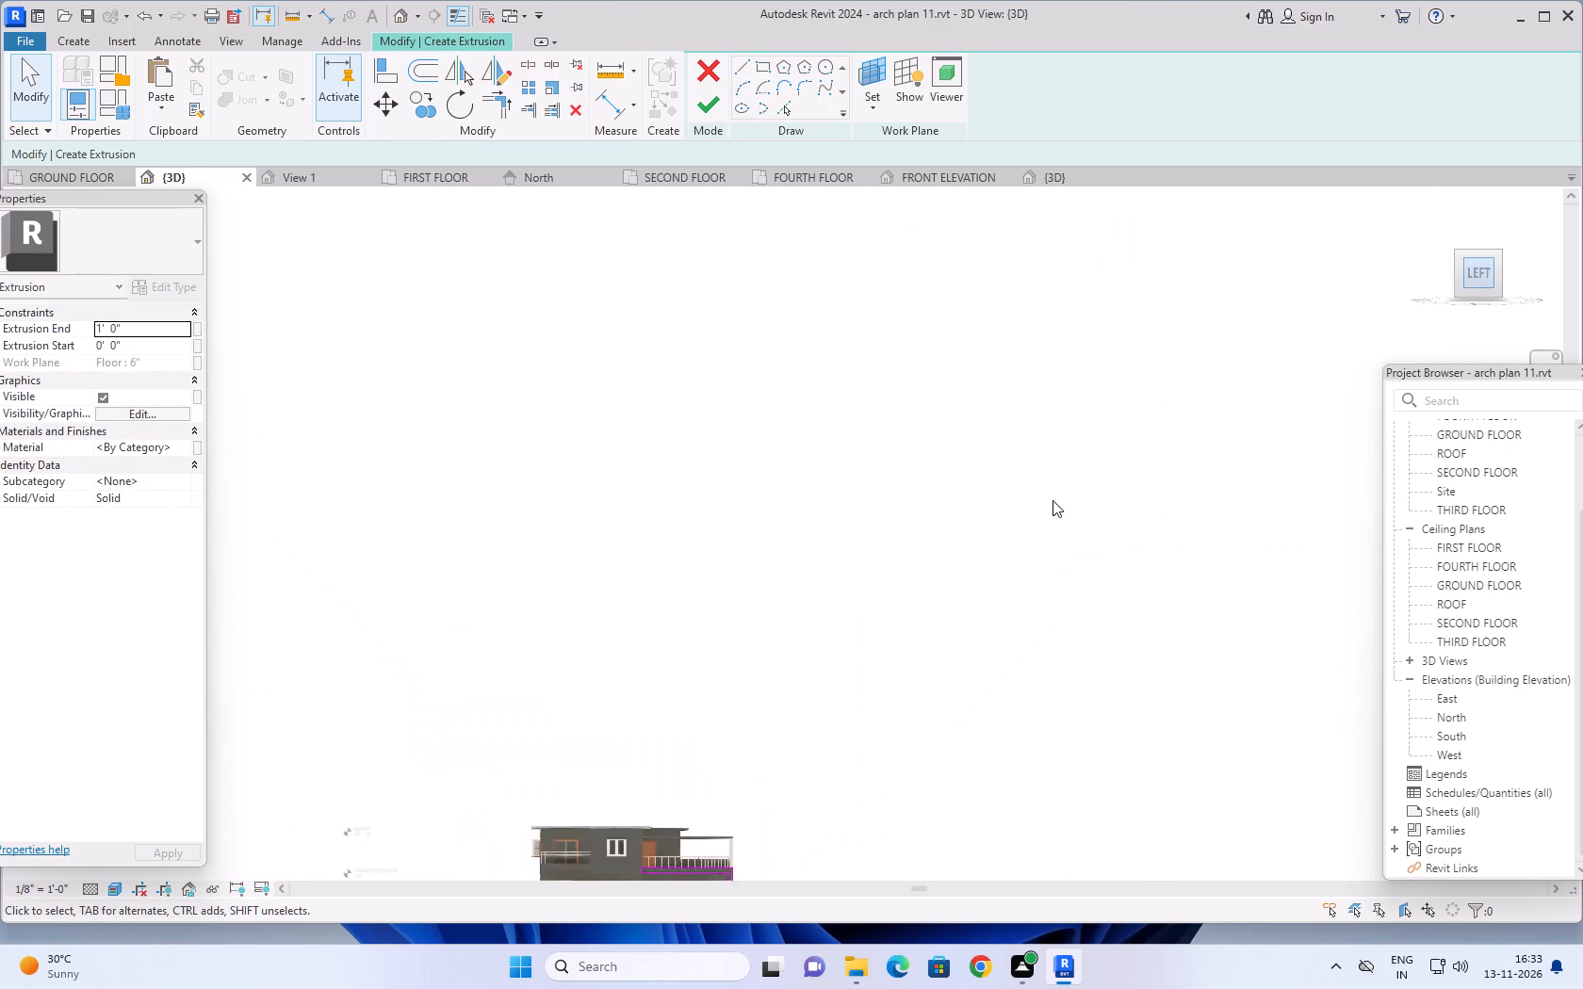
{"action": "scroll", "coordinate": [794, 527], "scroll_direction": "up", "scroll_amount": 6}
{"action": "scroll", "coordinate": [874, 513], "scroll_direction": "up", "scroll_amount": 5}
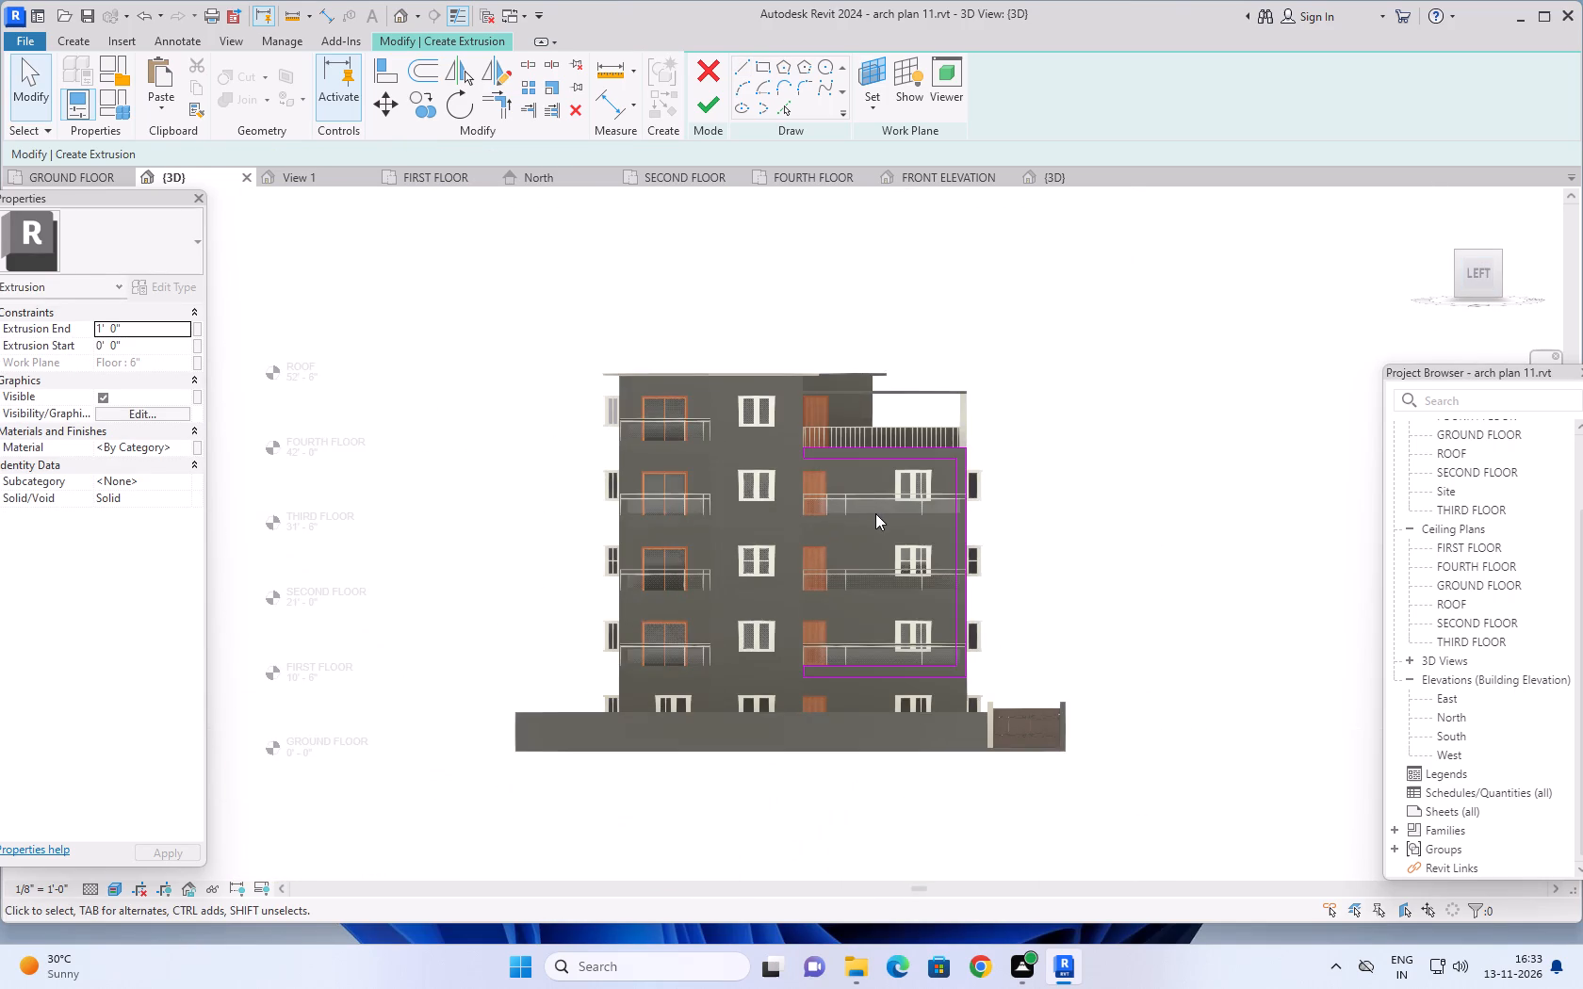
{"action": "scroll", "coordinate": [886, 514], "scroll_direction": "up", "scroll_amount": 3}
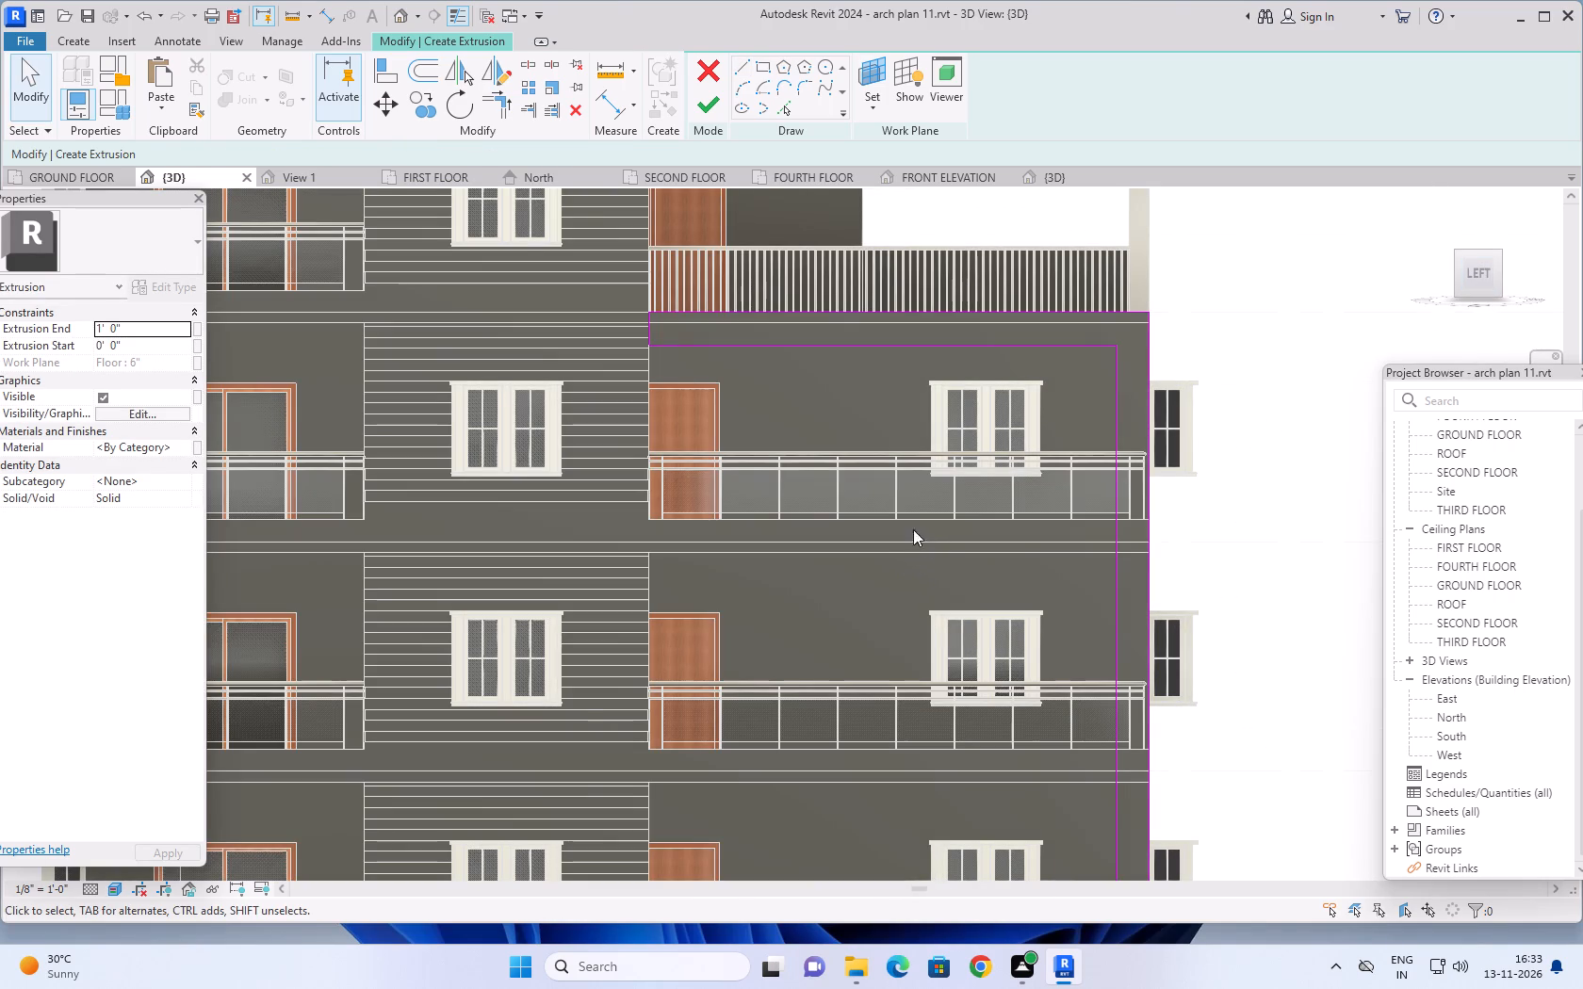
{"action": "left_click", "coordinate": [748, 68]}
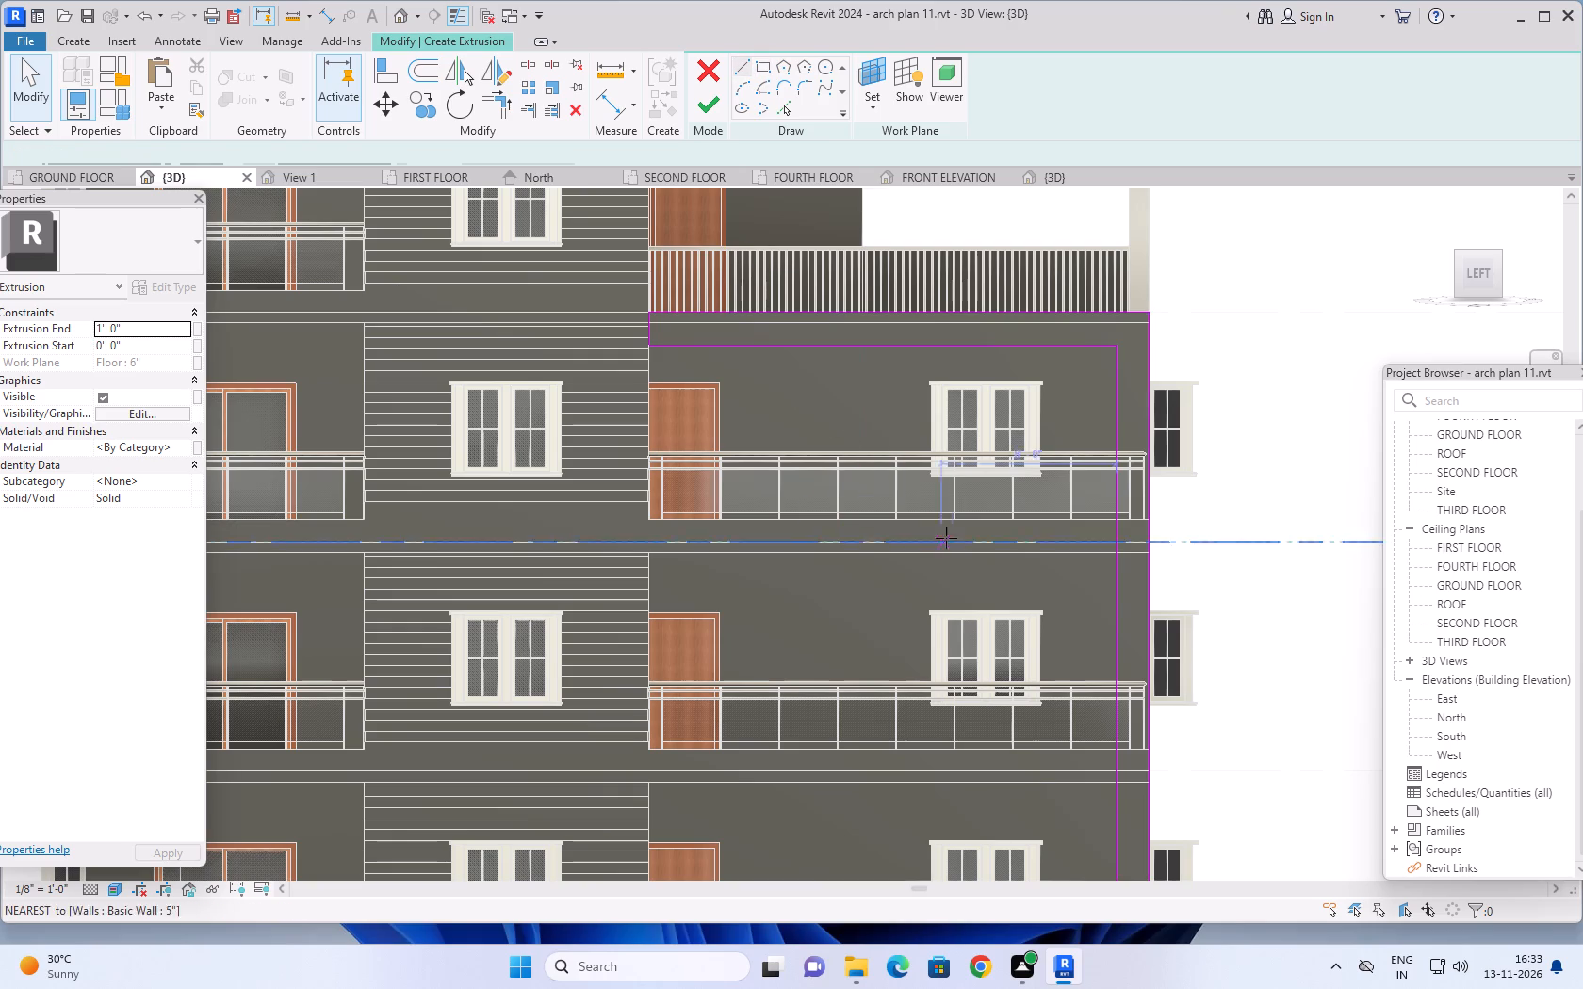
{"action": "left_click", "coordinate": [934, 541]}
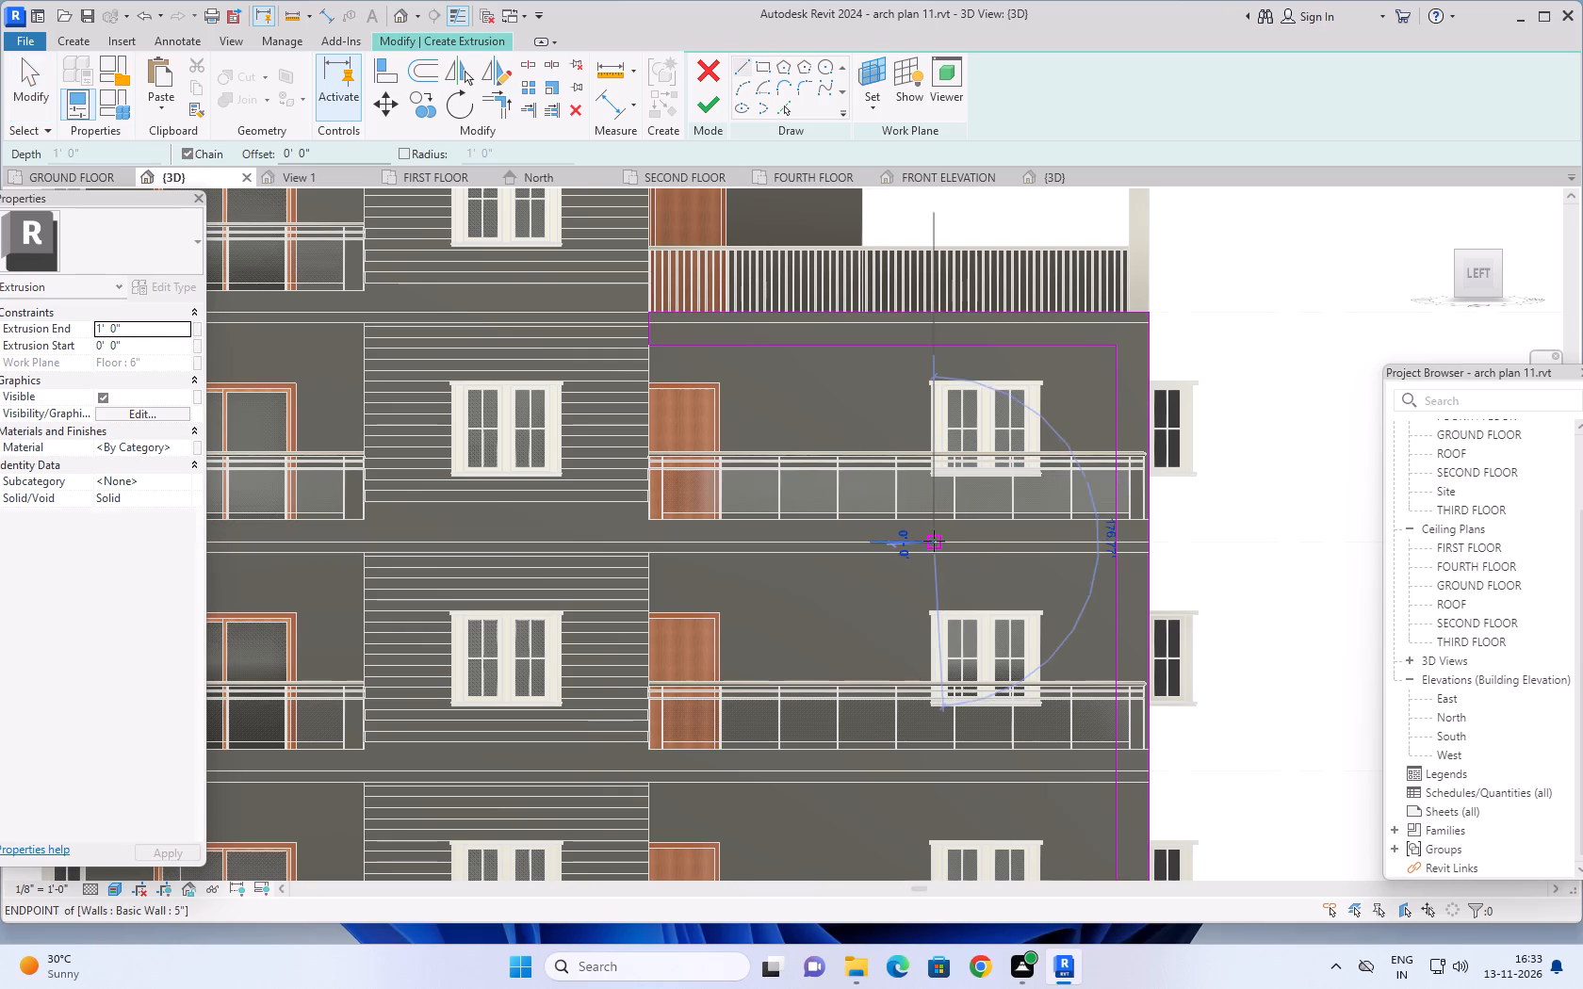
{"action": "left_click", "coordinate": [653, 541]}
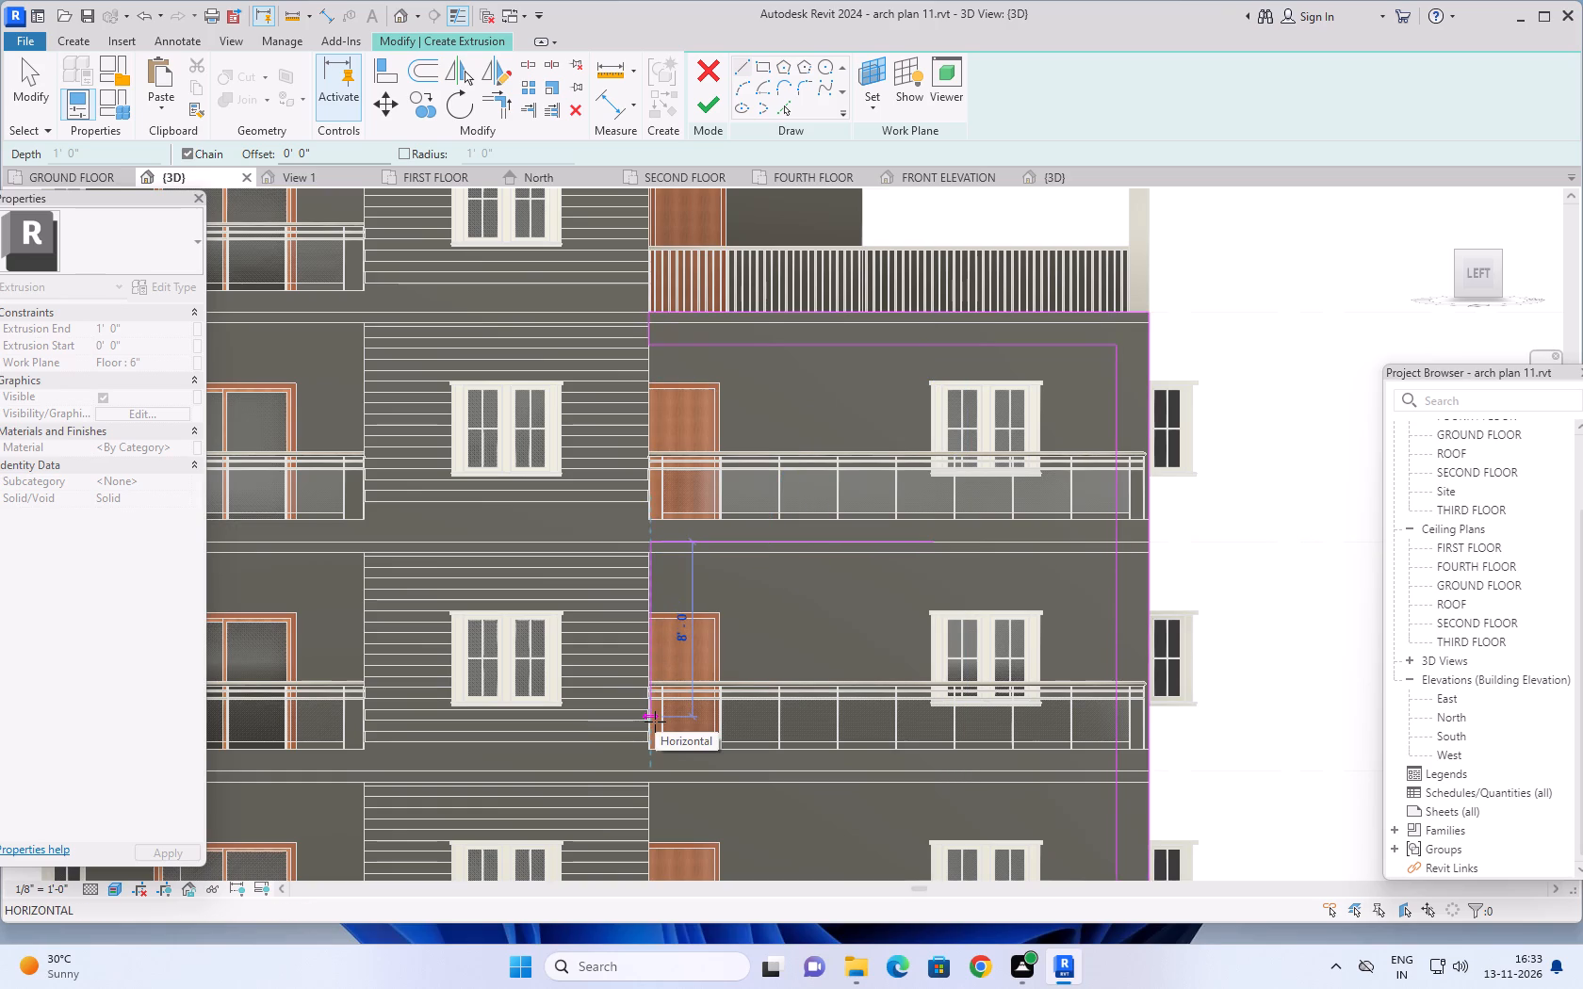
{"action": "middle_click_drag", "start_coordinate": [655, 721], "coordinate": [649, 552]}
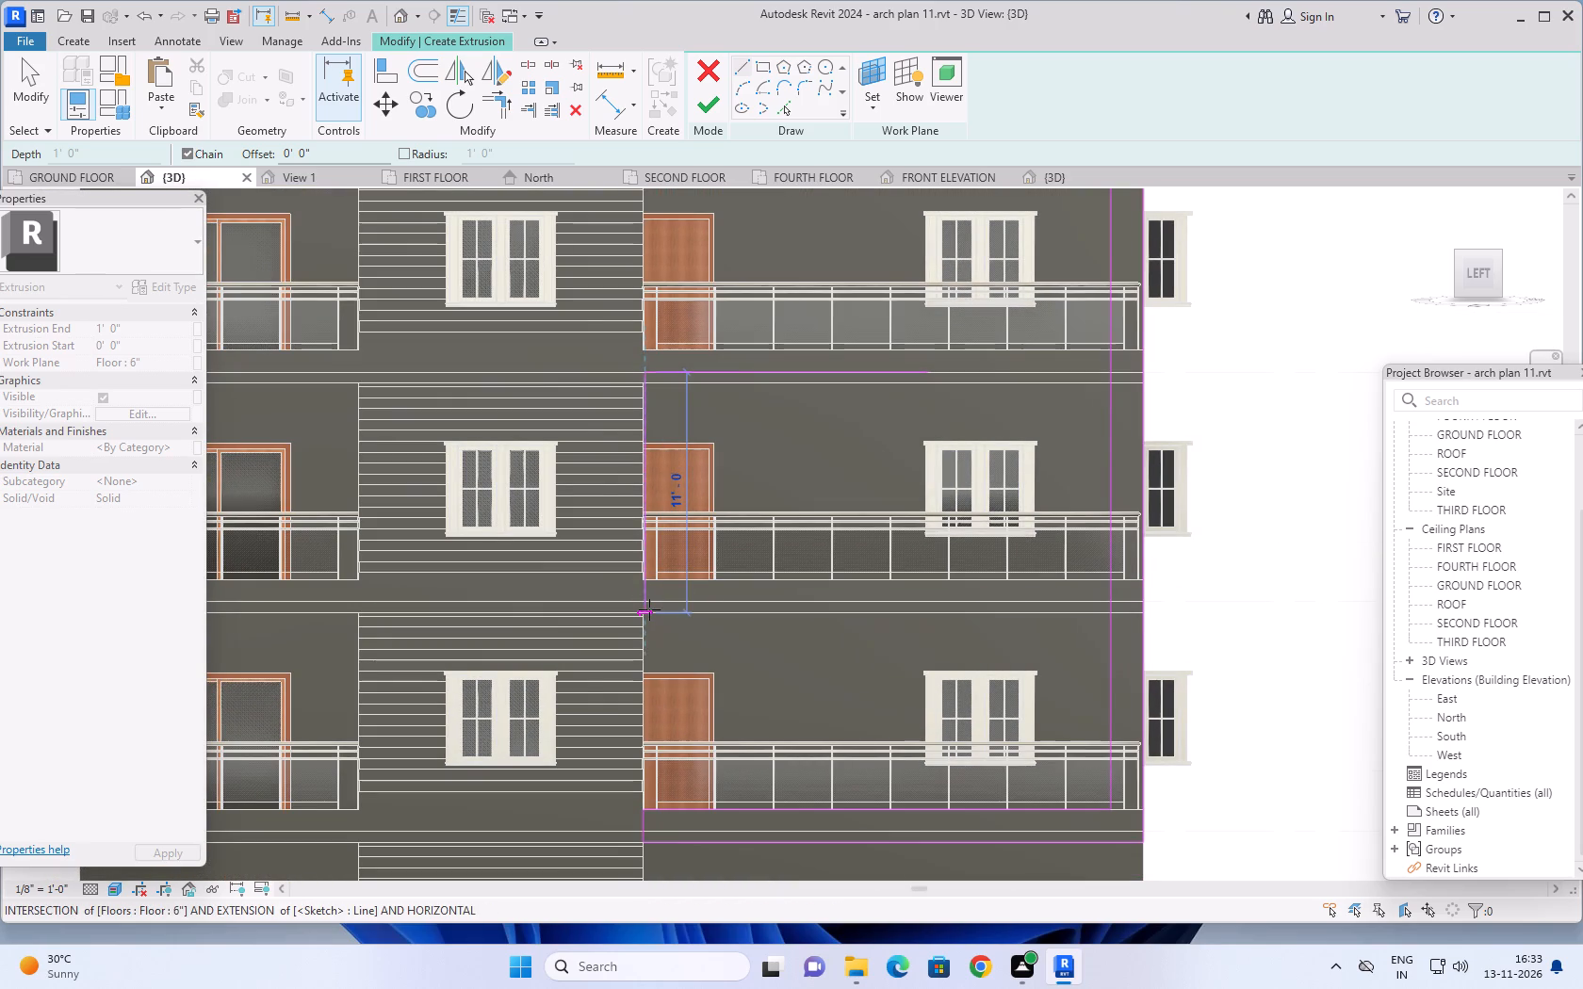
{"action": "scroll", "coordinate": [644, 599], "scroll_direction": "up", "scroll_amount": 6}
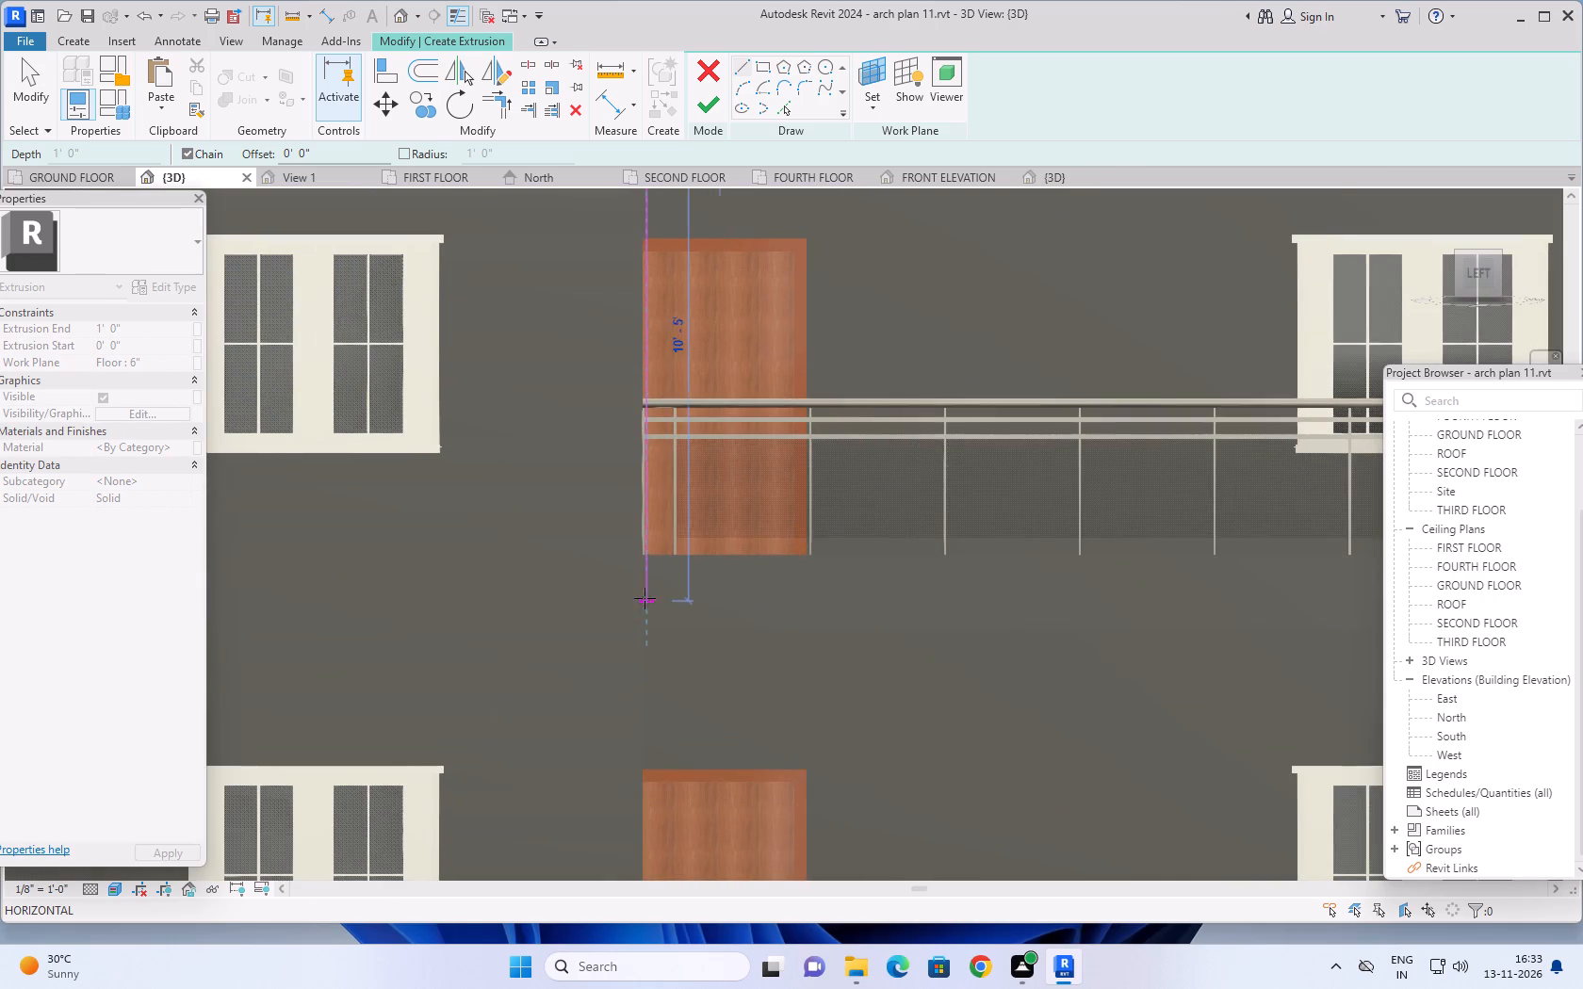
{"action": "left_click", "coordinate": [648, 606]}
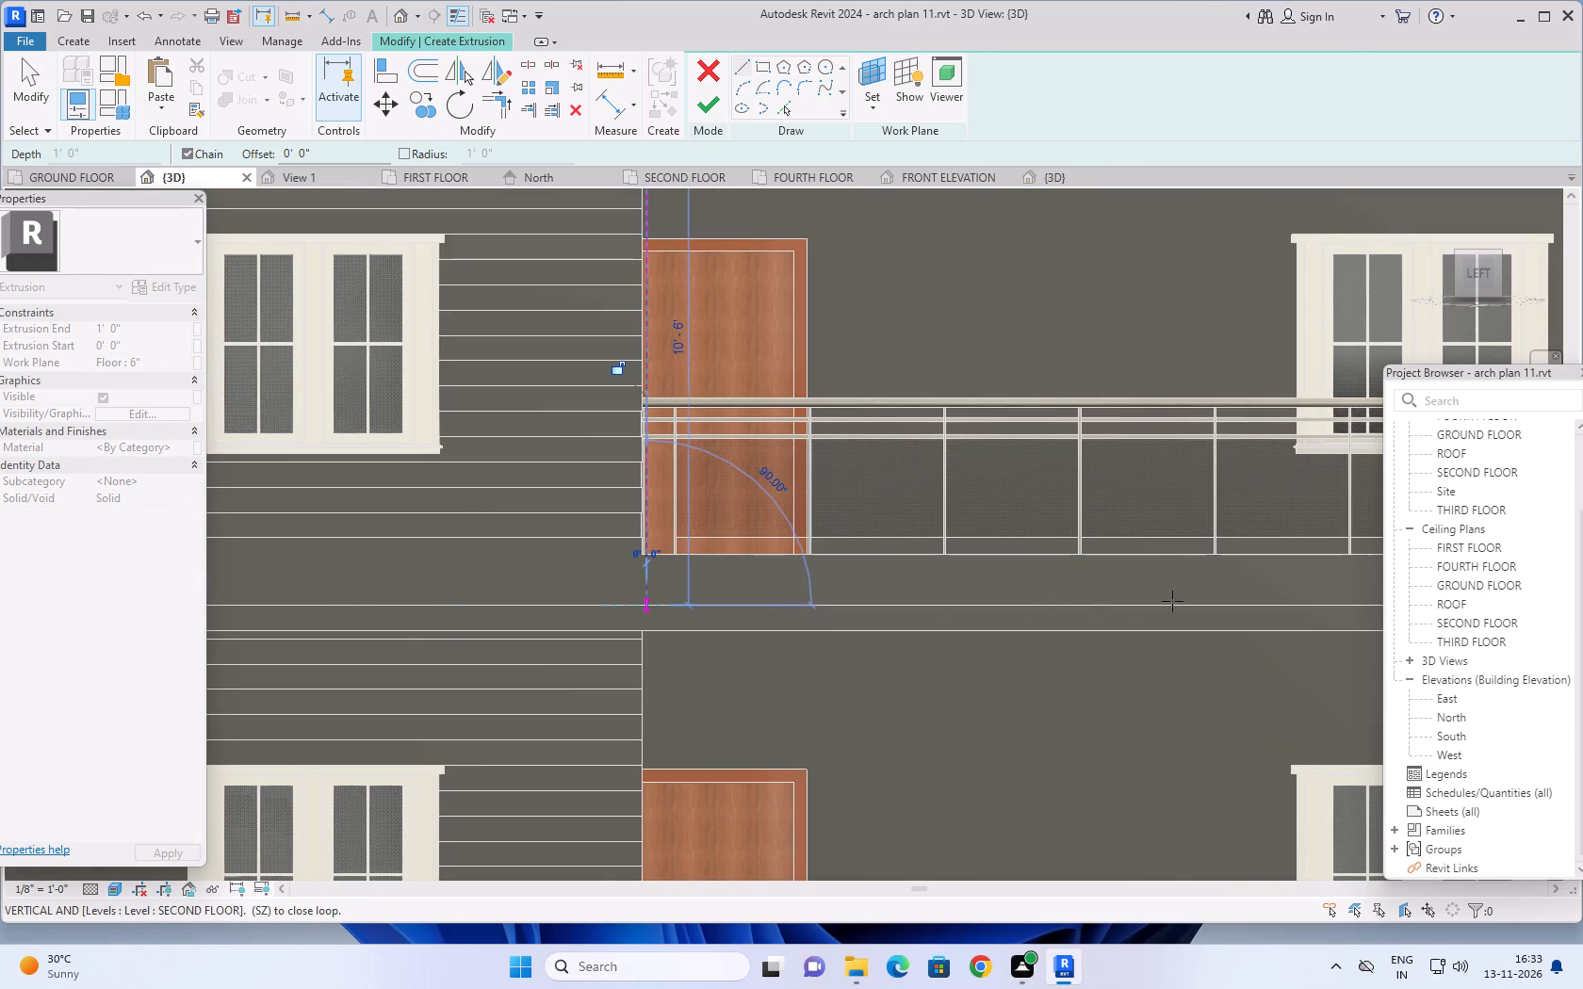
{"action": "scroll", "coordinate": [1183, 601], "scroll_direction": "down", "scroll_amount": 4}
{"action": "middle_click_drag", "start_coordinate": [1206, 605], "coordinate": [992, 616]}
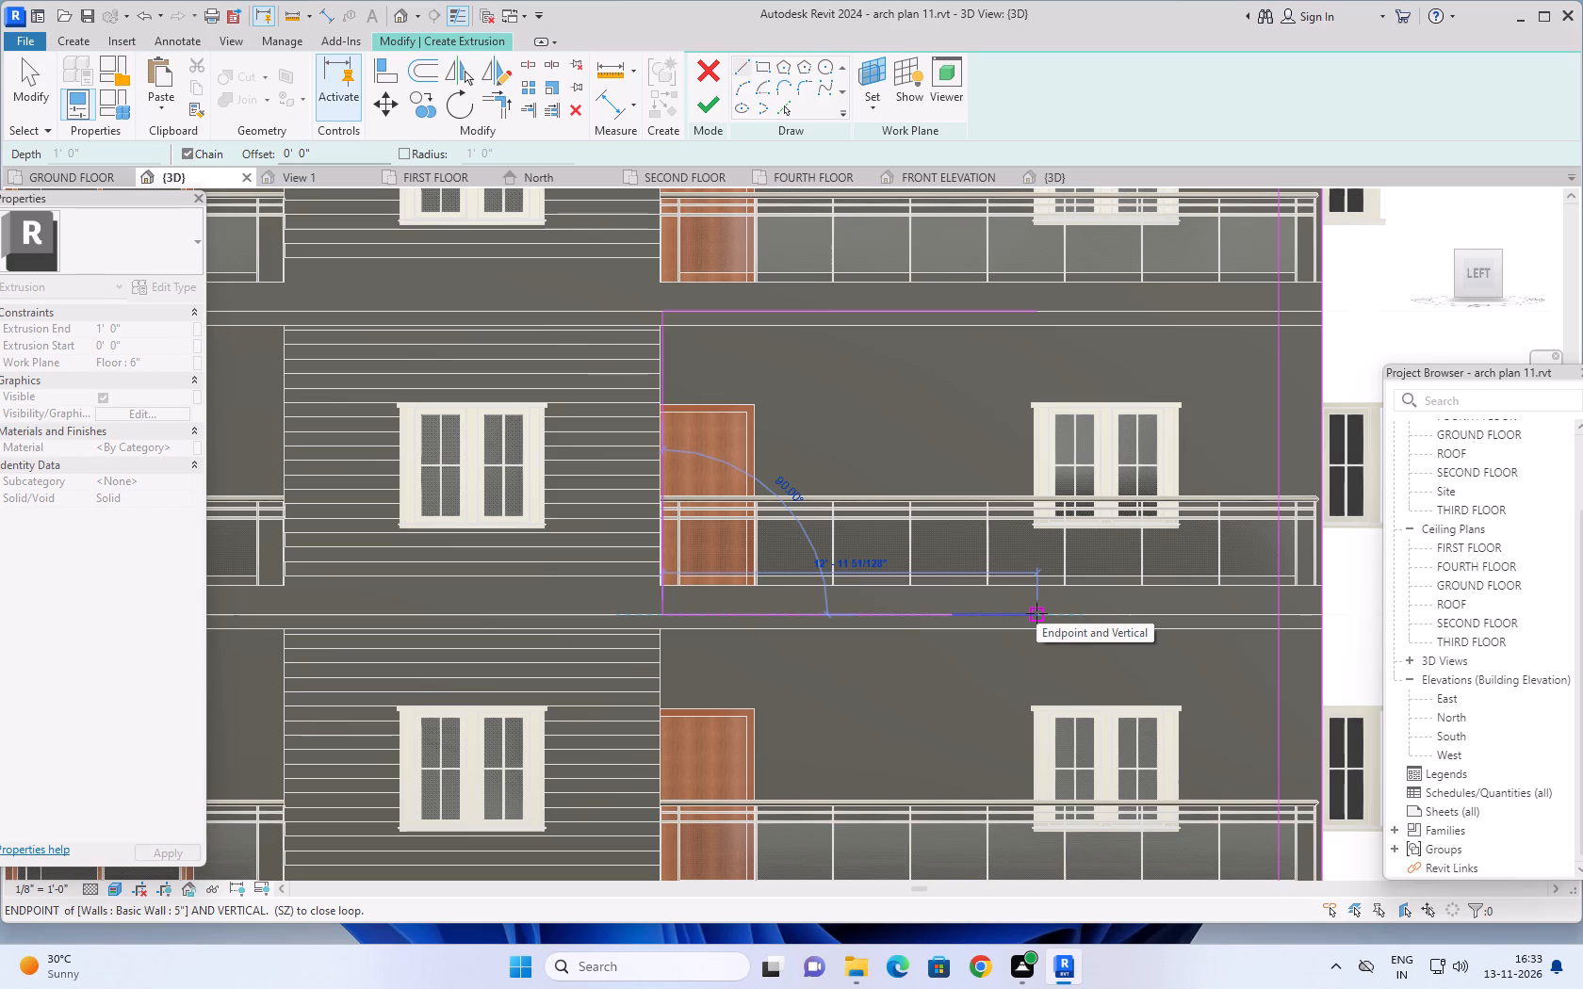
{"action": "left_click", "coordinate": [1036, 613]}
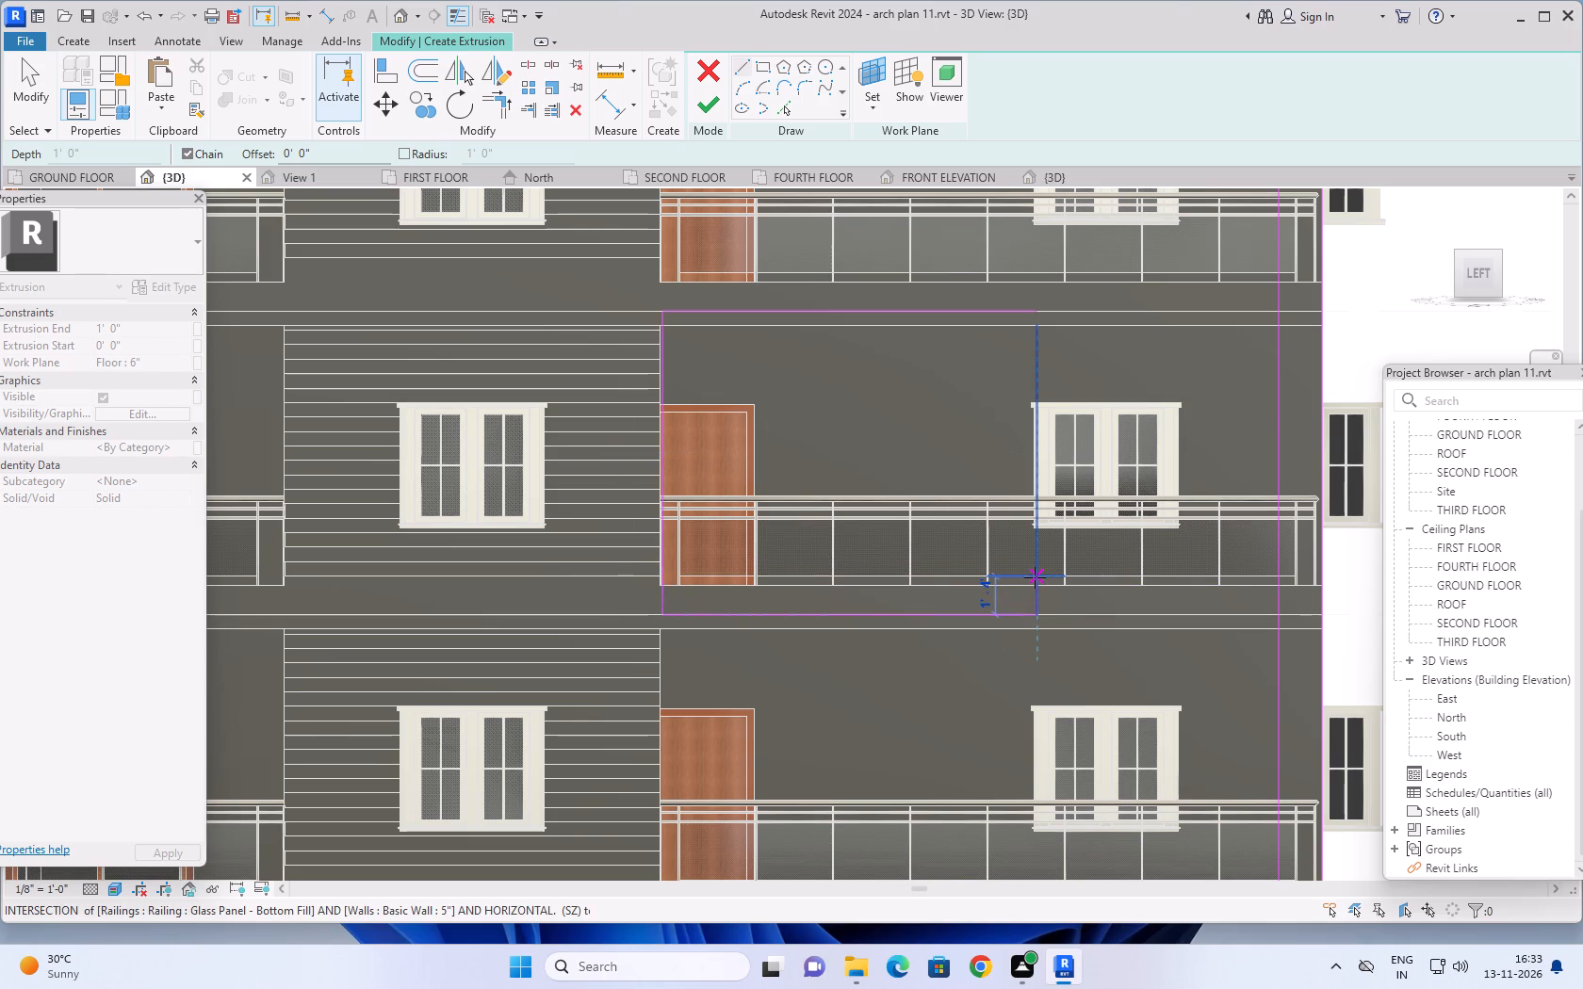
Add a 1'-6" vertical line upward from the free end of the lower sketch line and end the line chain.
{"action": "scroll", "coordinate": [1035, 577], "scroll_direction": "up", "scroll_amount": 2}
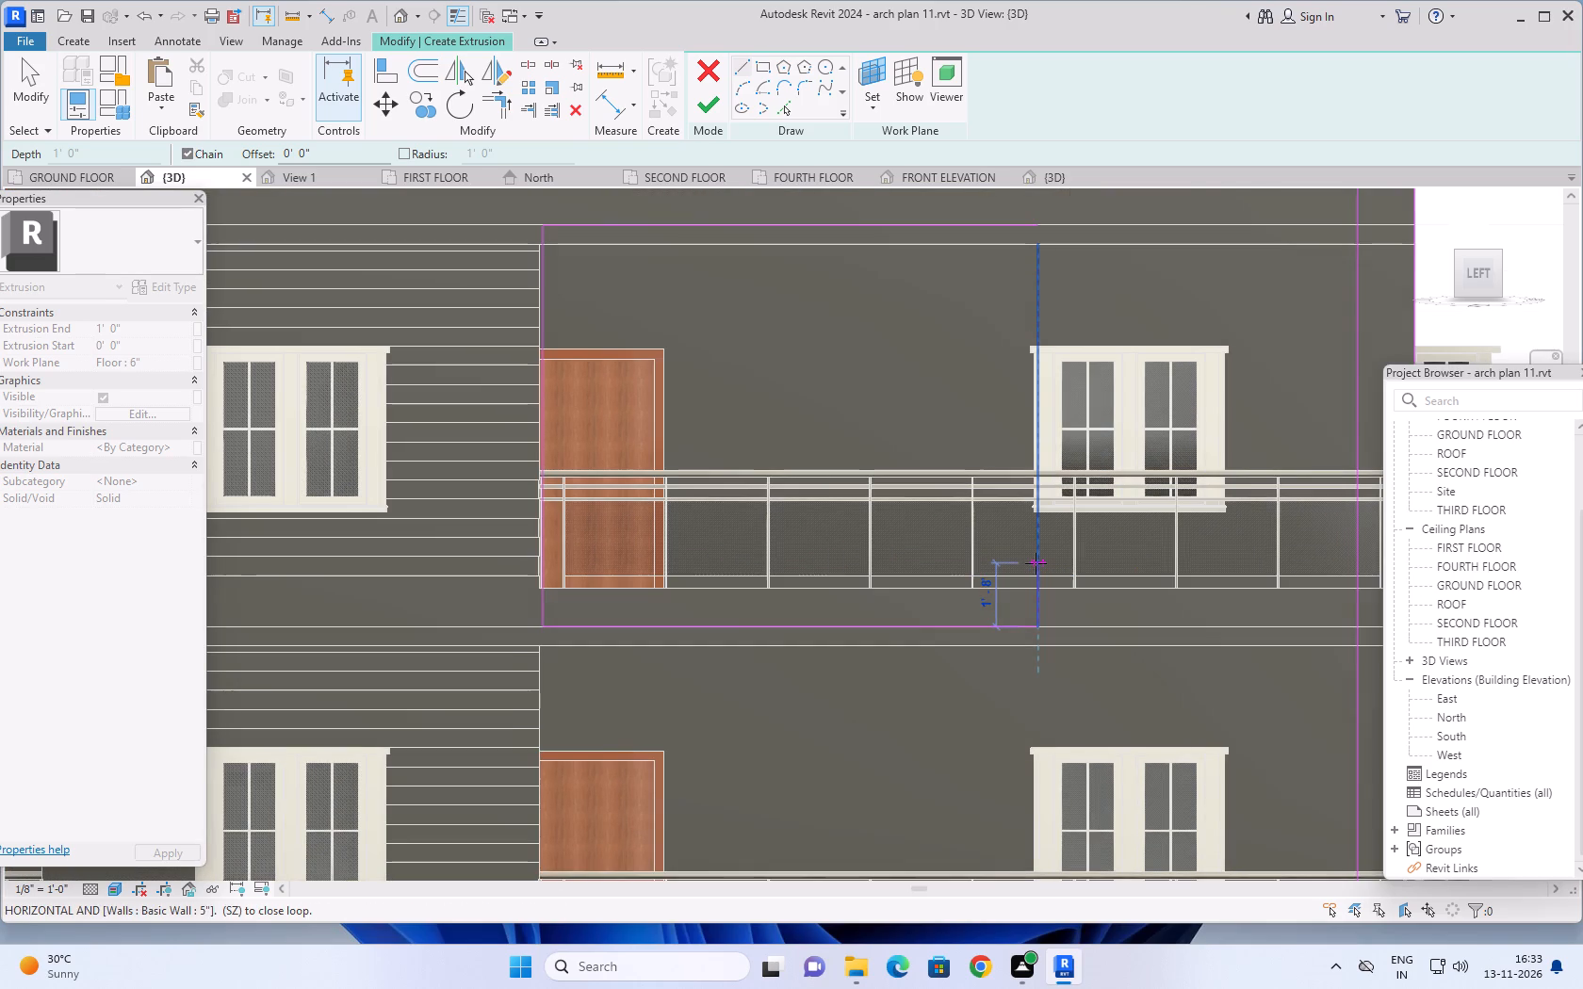
{"action": "type", "text": "1'6"}
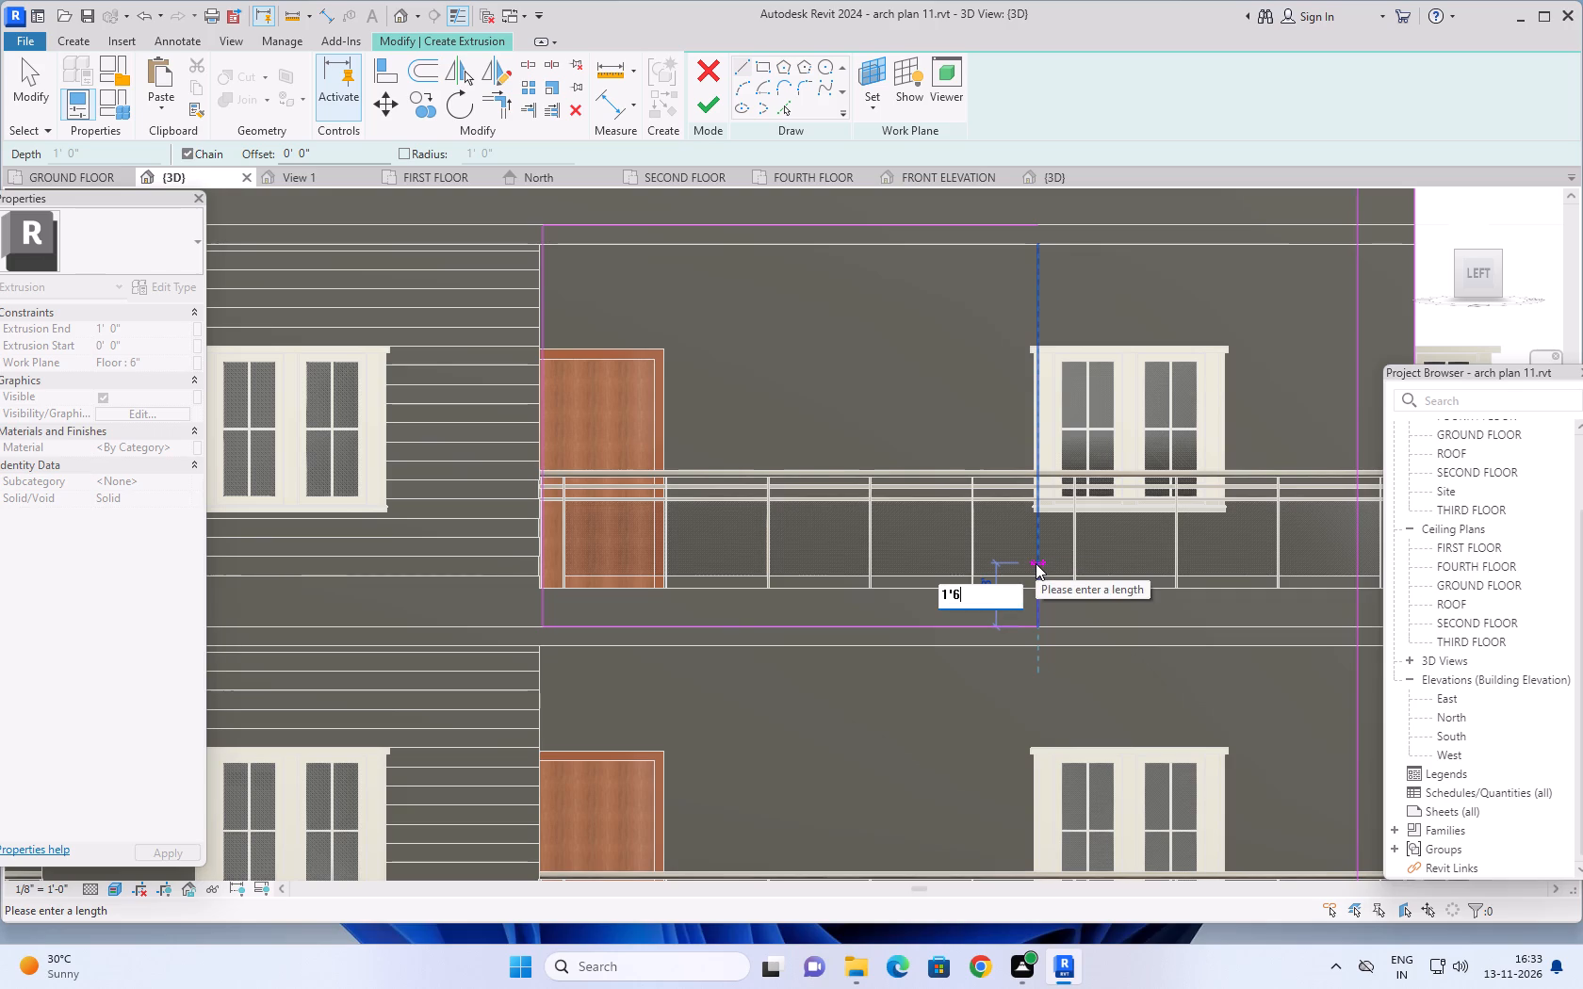
{"action": "key", "text": "shift+quotedbl"}
{"action": "key", "text": "Return"}
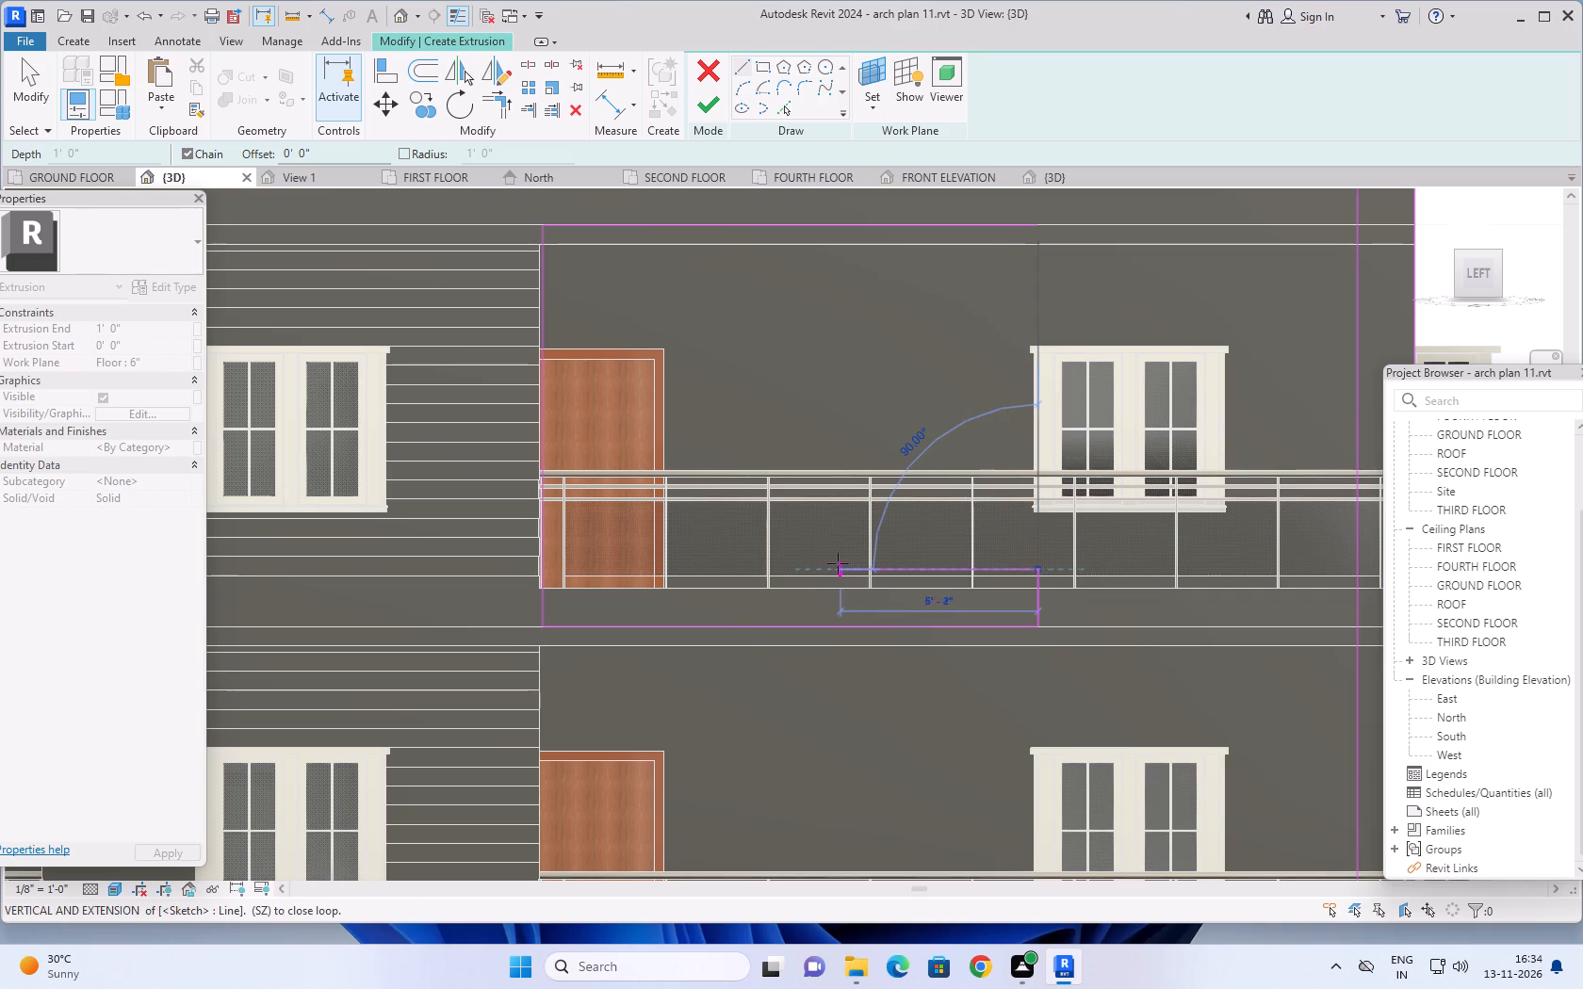
{"action": "scroll", "coordinate": [808, 566], "scroll_direction": "down", "scroll_amount": 1}
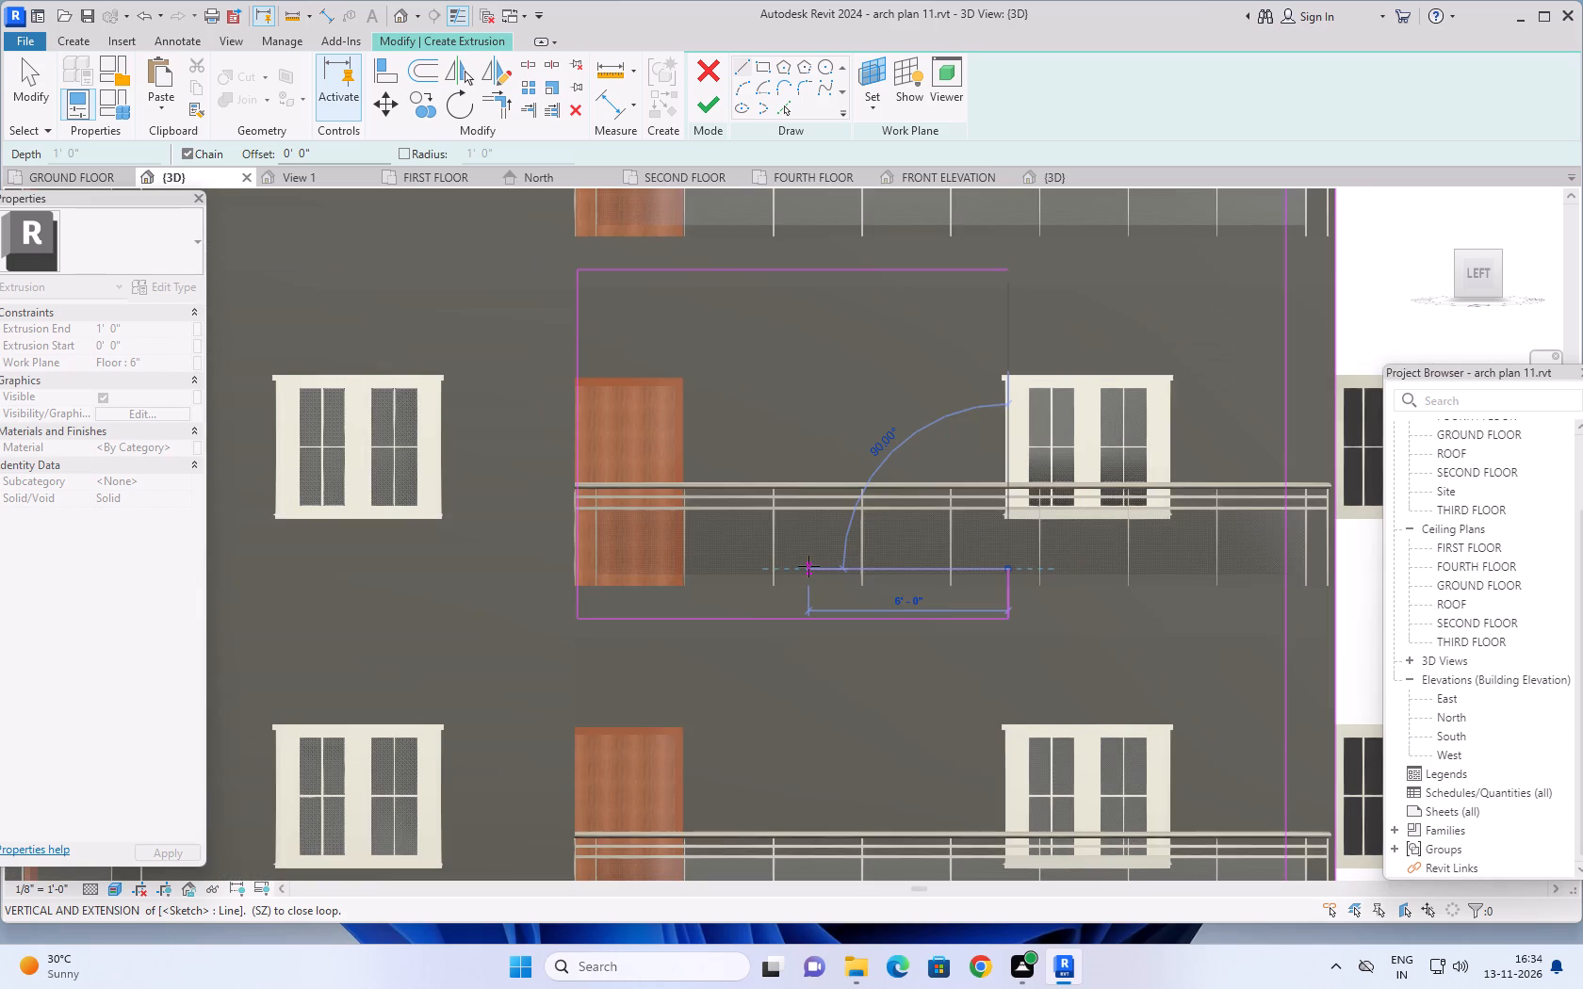
{"action": "key", "text": "Escape"}
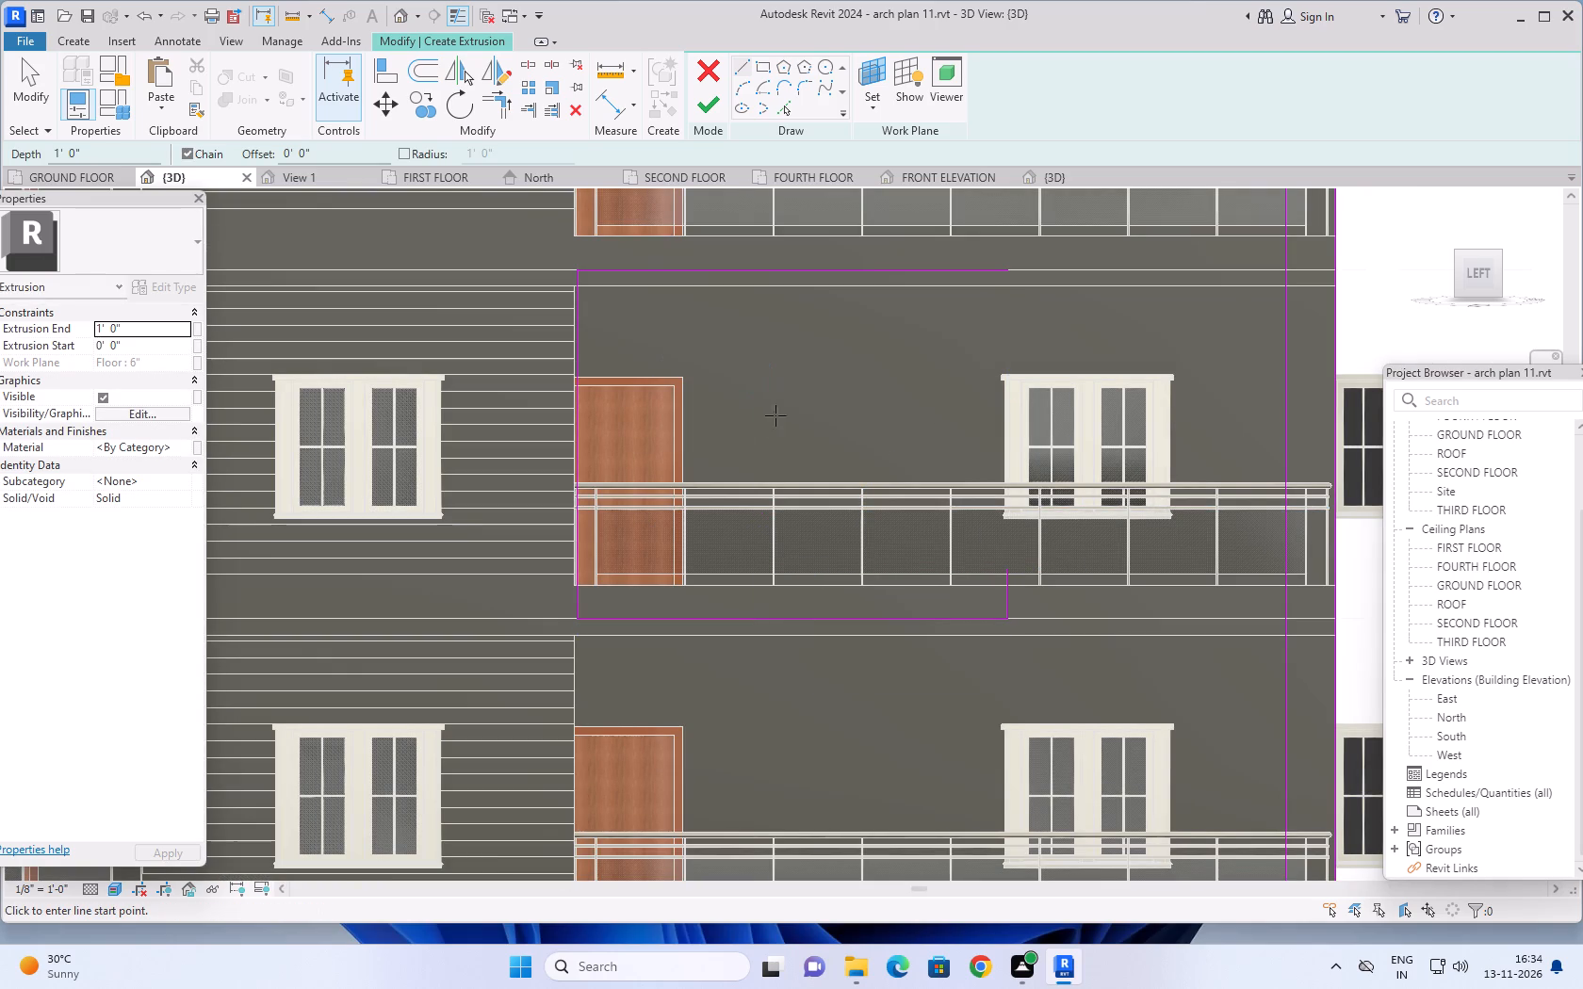
{"action": "key", "text": "Escape"}
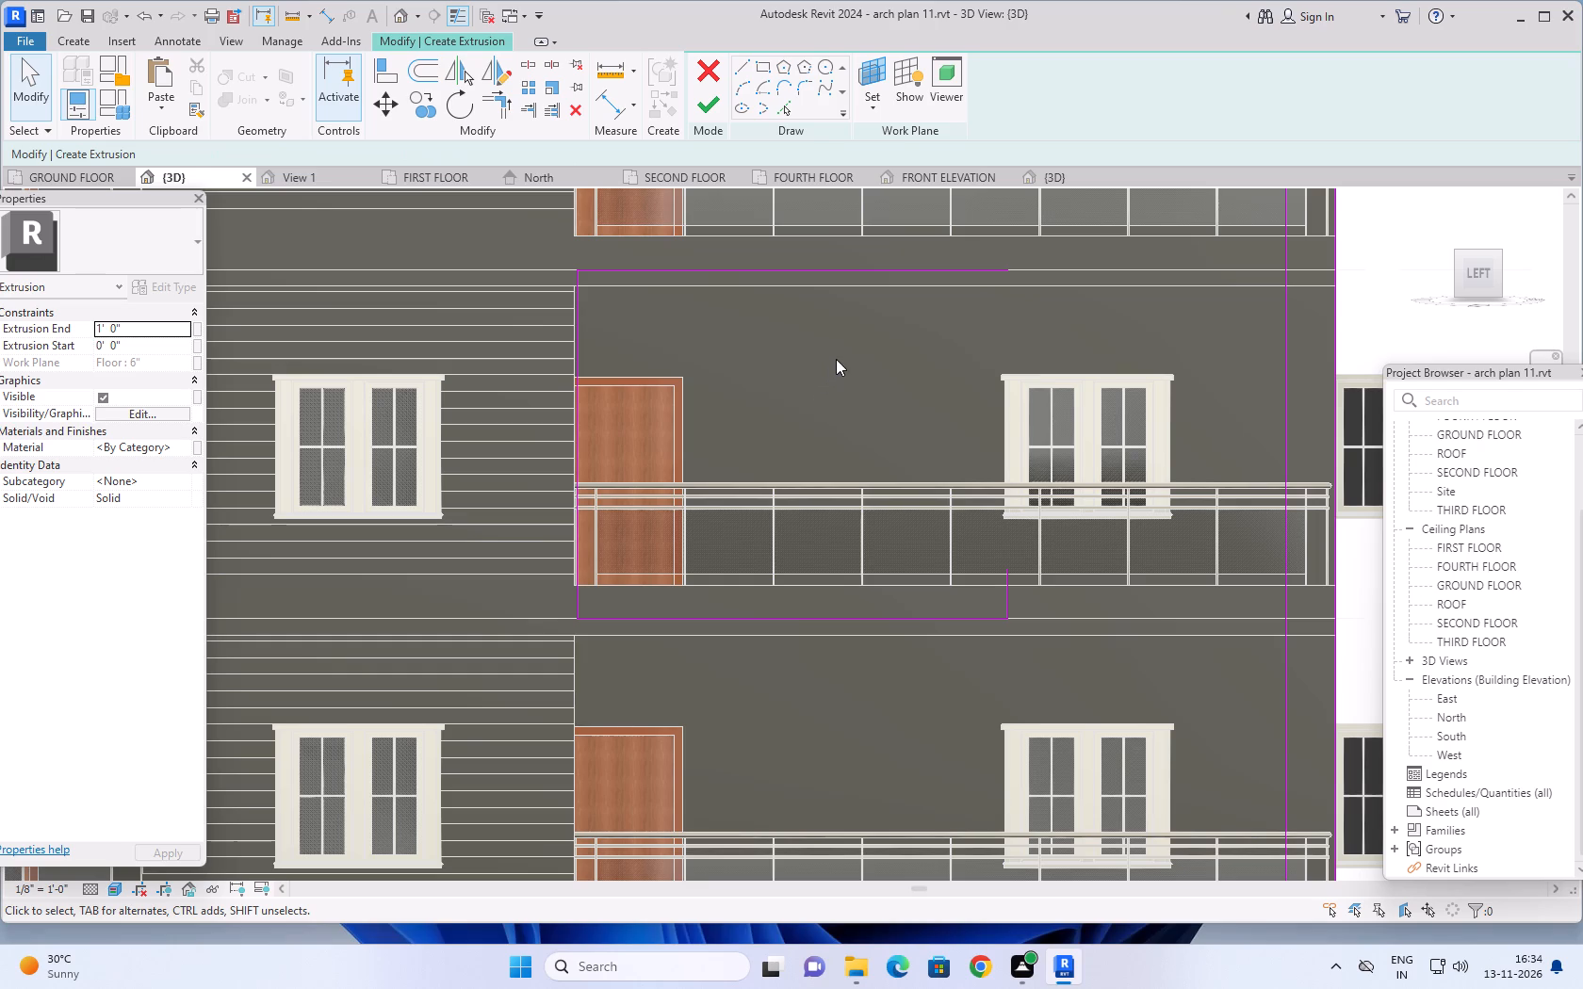
Create inner lines for the new sketch band by picking its upper, door-side and lower edges with a 1'-6" inward offset.
{"action": "left_click", "coordinate": [787, 110]}
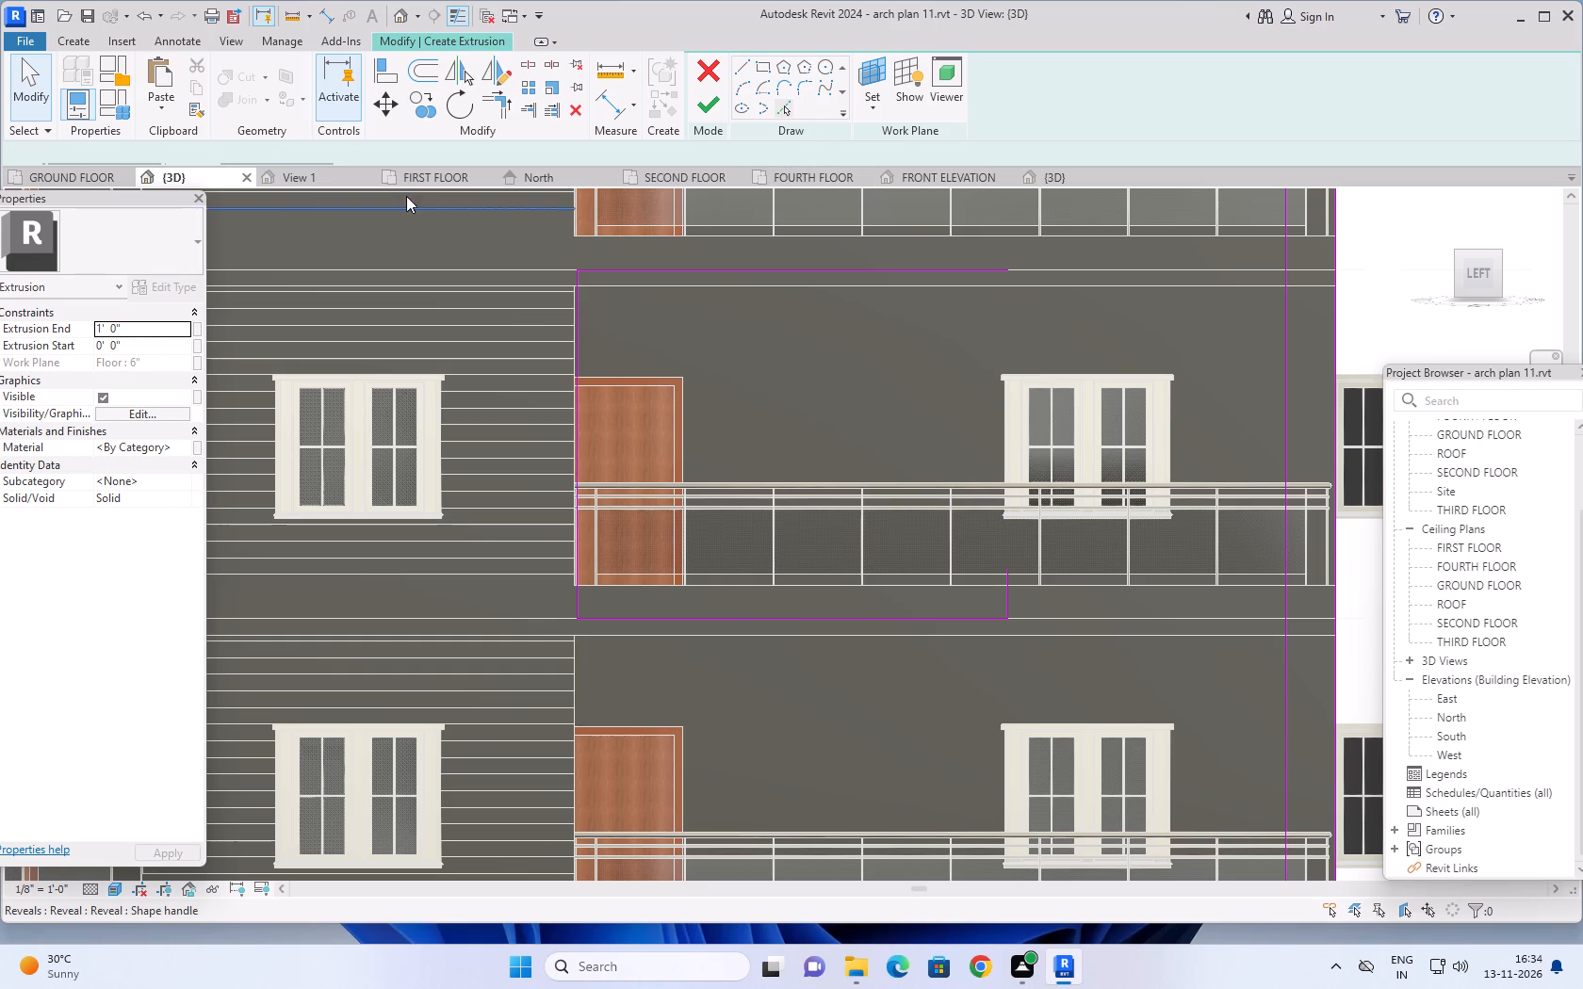
{"action": "left_click_drag", "start_coordinate": [285, 151], "coordinate": [212, 152]}
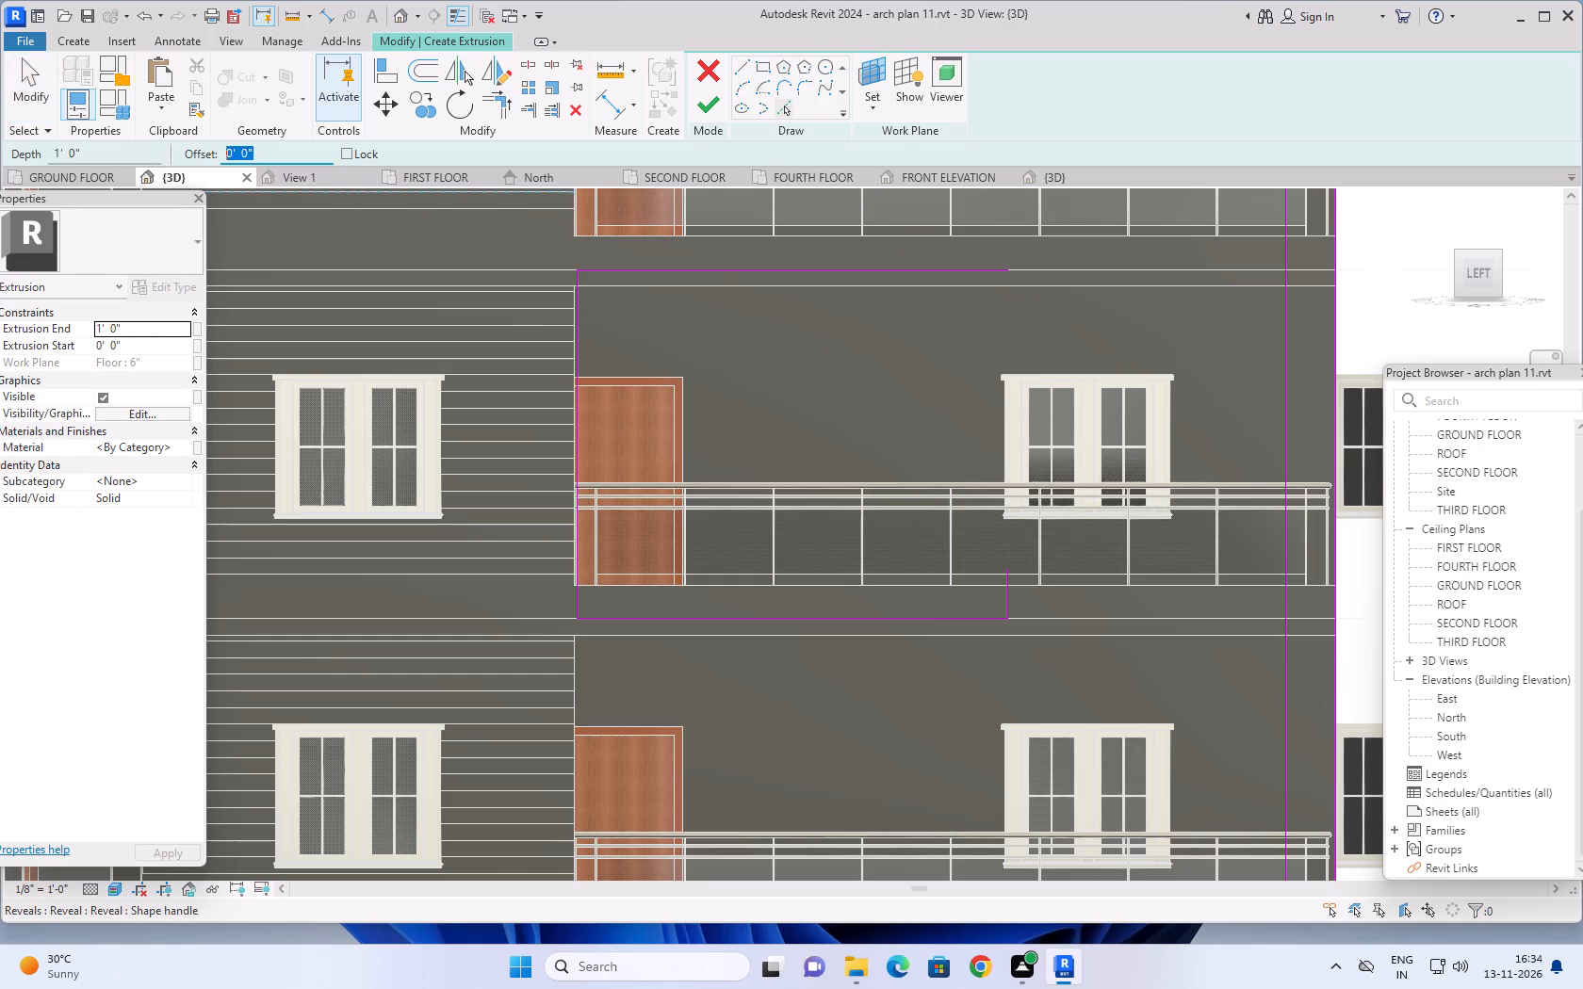
{"action": "type", "text": "1'6\""}
{"action": "key", "text": "Return"}
{"action": "left_click", "coordinate": [804, 271]}
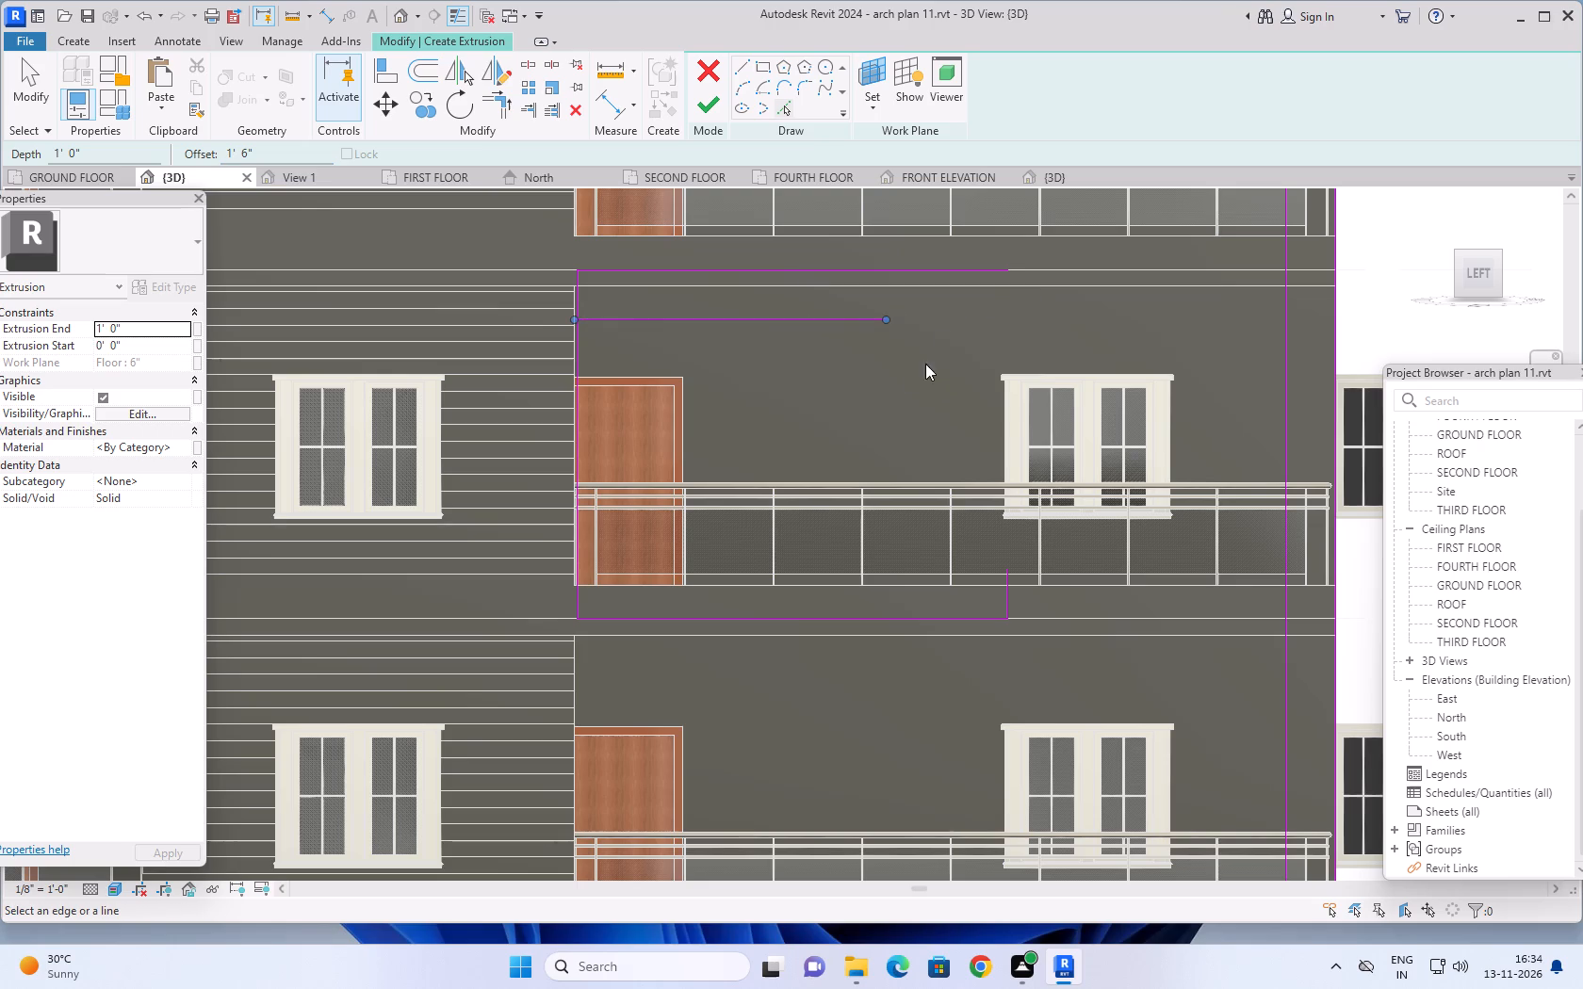
{"action": "left_click", "coordinate": [582, 357]}
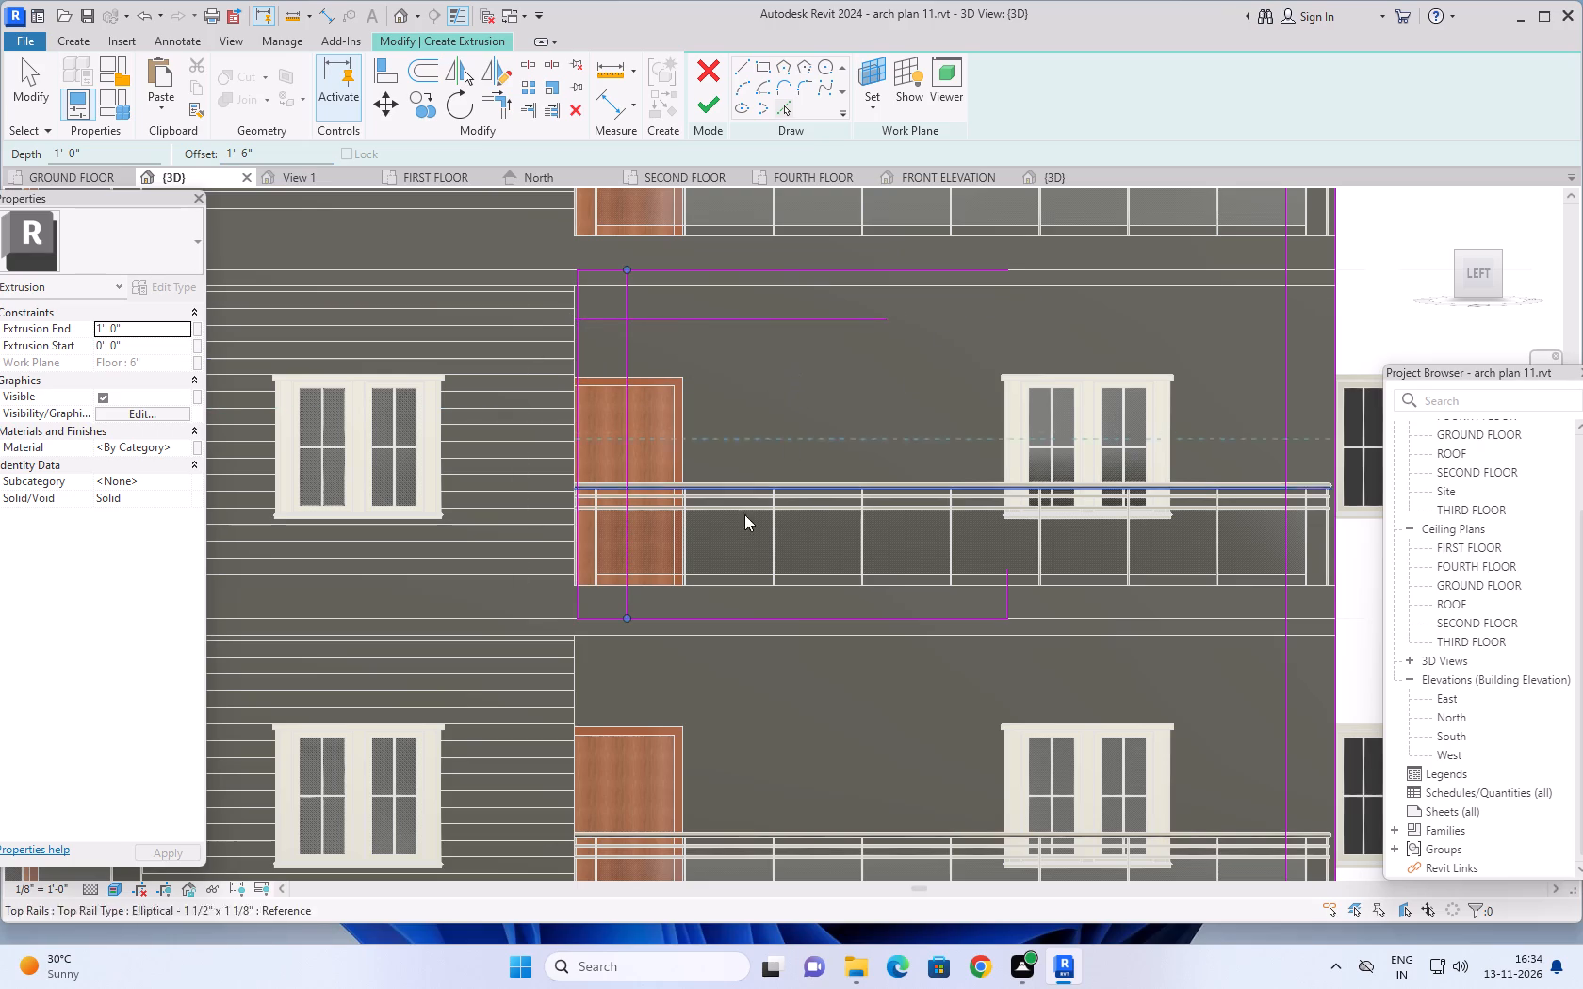
{"action": "left_click", "coordinate": [706, 618]}
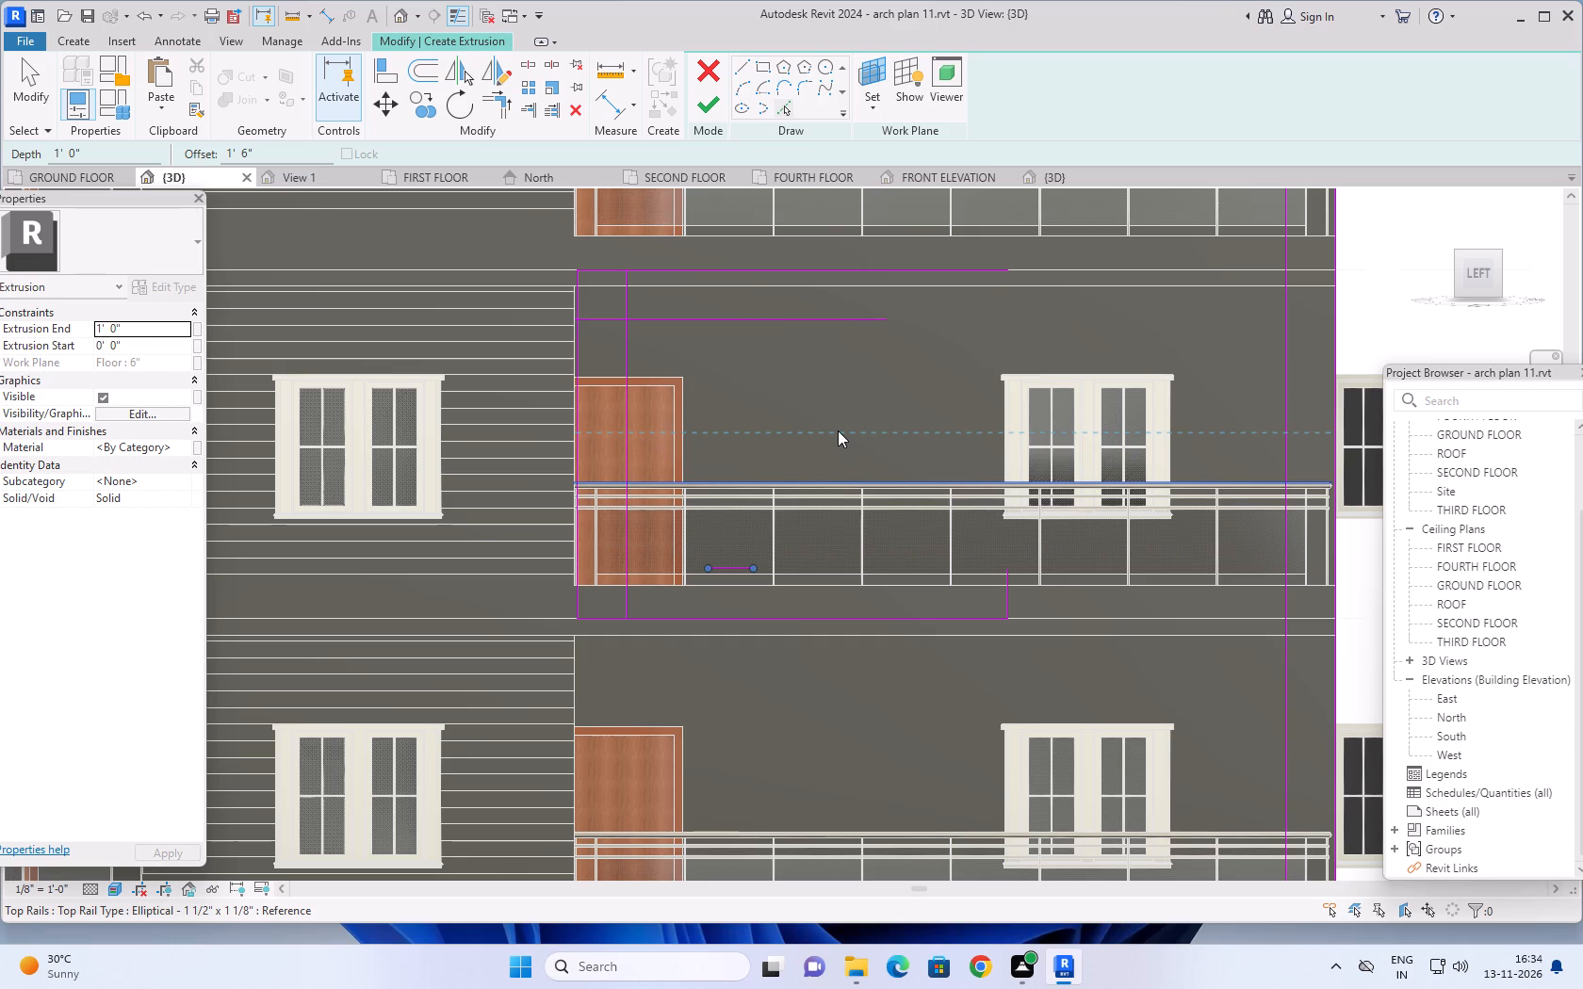
{"action": "scroll", "coordinate": [817, 407], "scroll_direction": "down", "scroll_amount": 1}
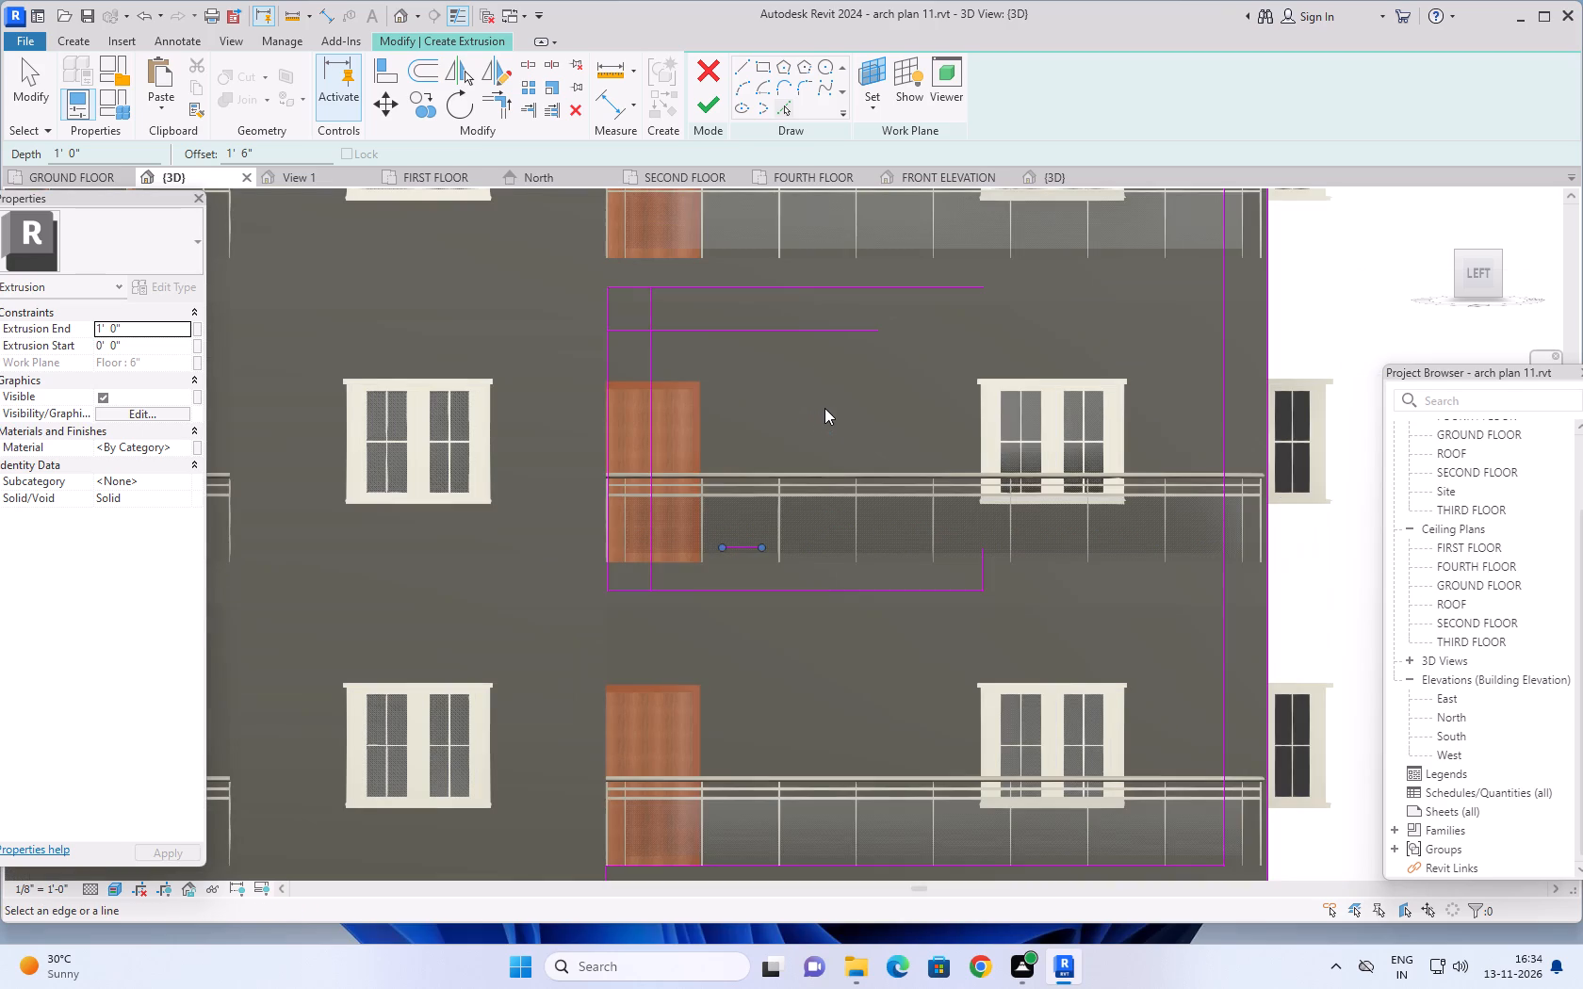
Trim and extend the new band's inner lines into corners, joining the lower one to the short vertical end line.
{"action": "left_click", "coordinate": [501, 106]}
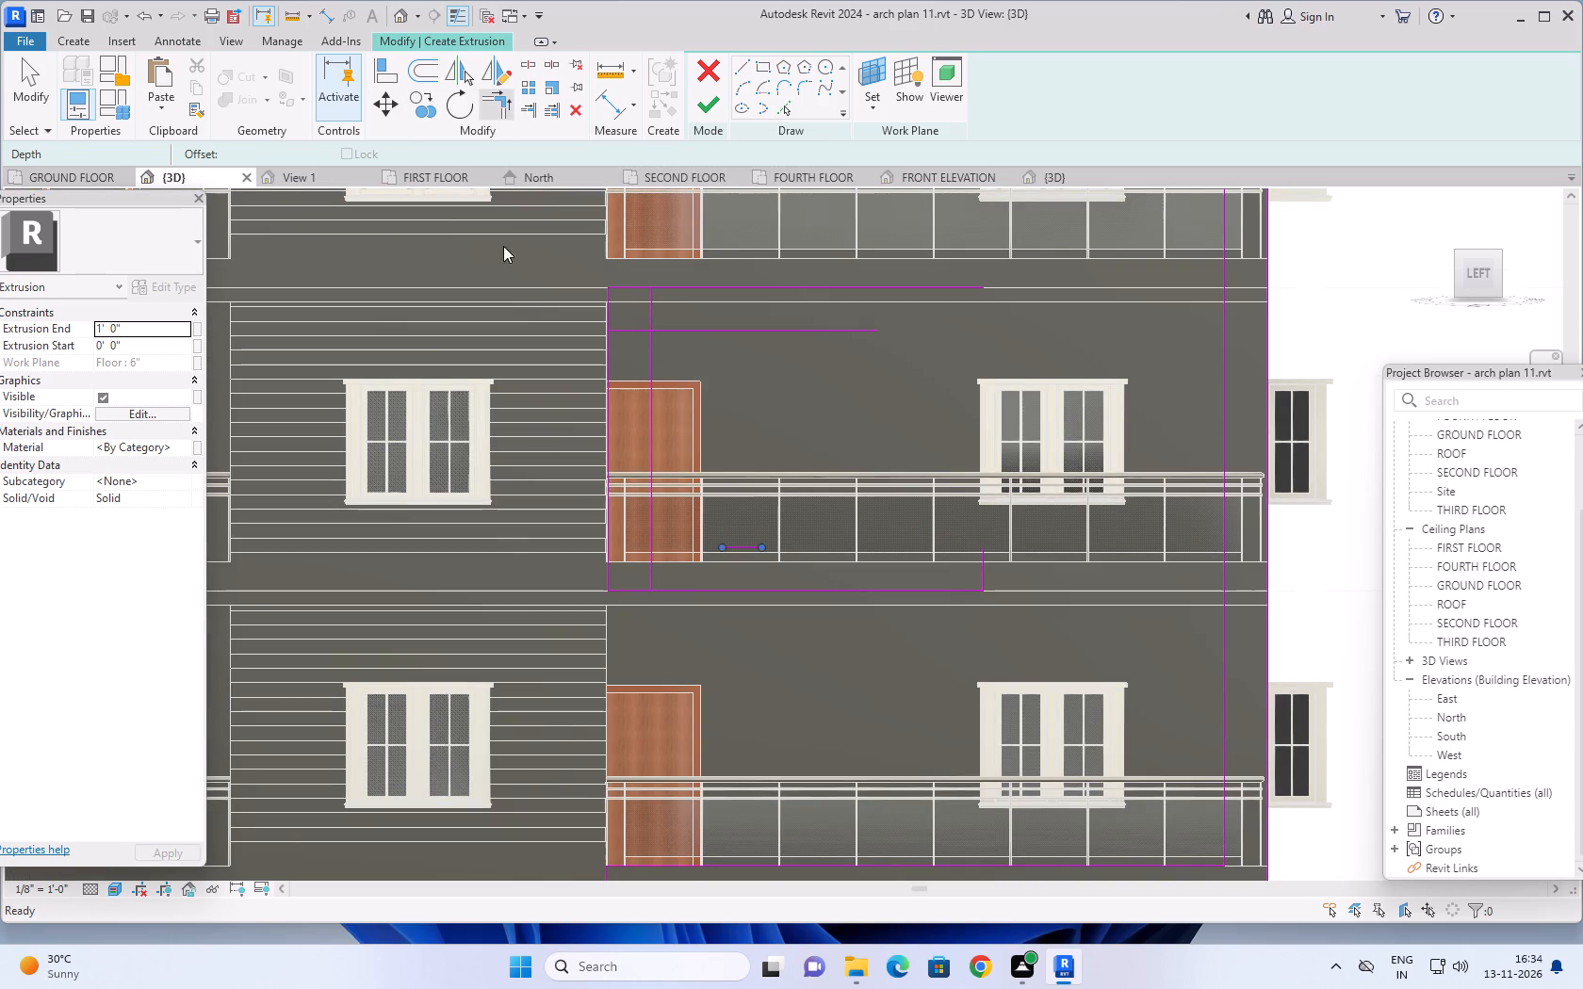
{"action": "scroll", "coordinate": [708, 546], "scroll_direction": "up", "scroll_amount": 4}
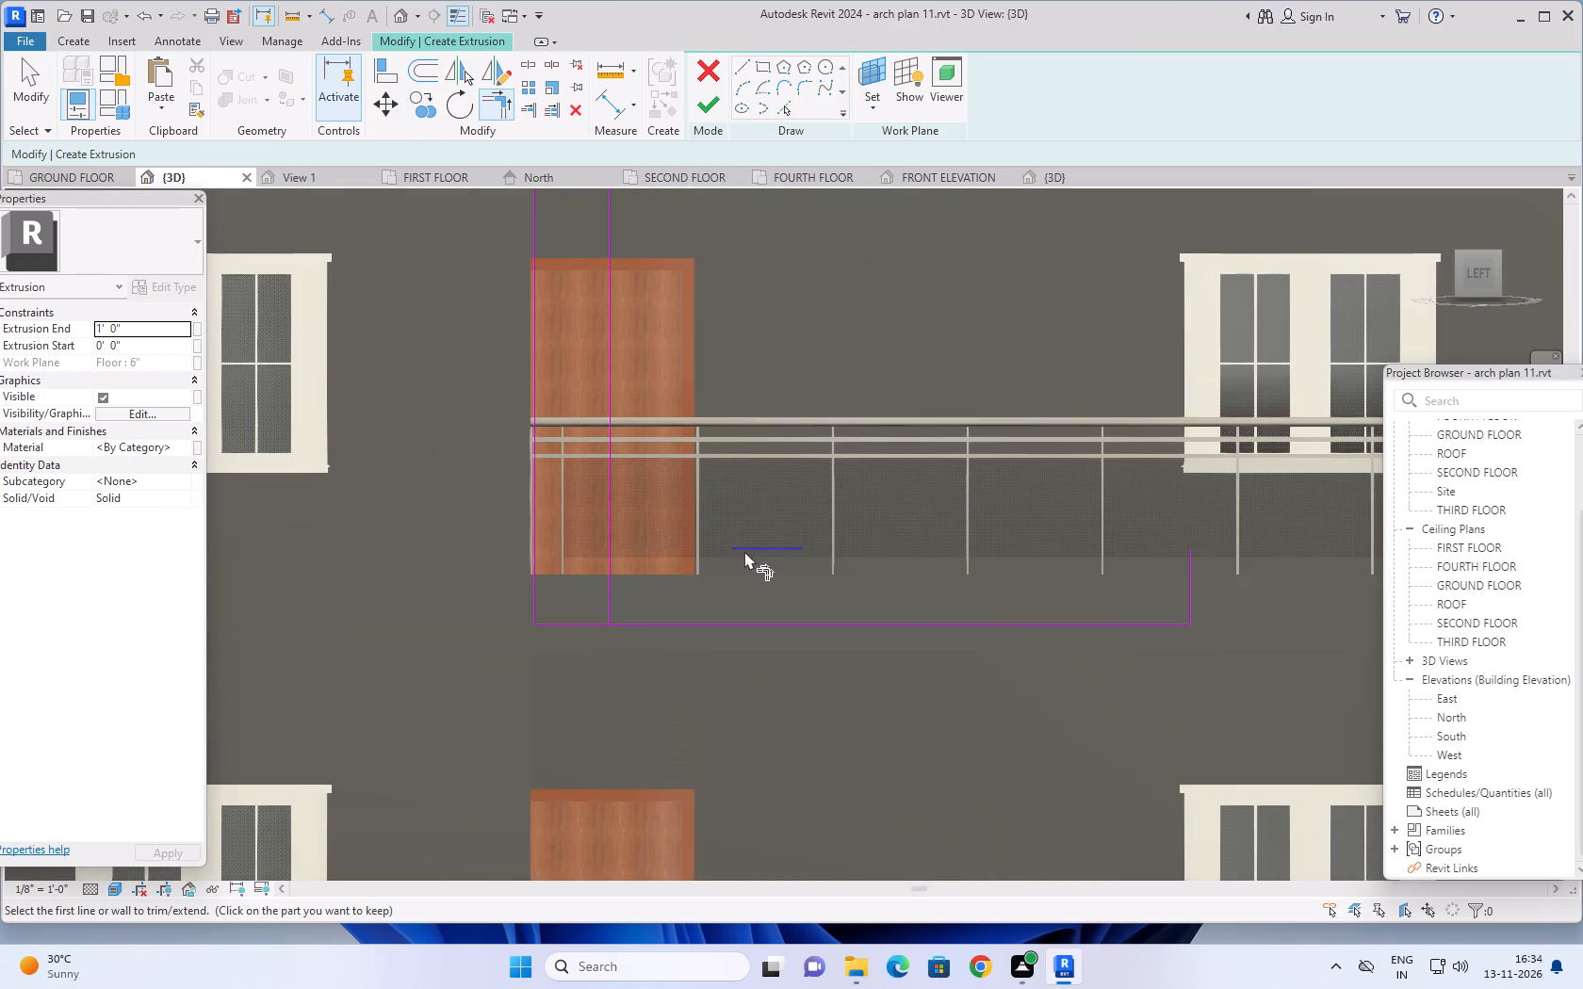
{"action": "left_click", "coordinate": [744, 551]}
{"action": "left_click", "coordinate": [610, 483]}
{"action": "scroll", "coordinate": [766, 376], "scroll_direction": "down", "scroll_amount": 1}
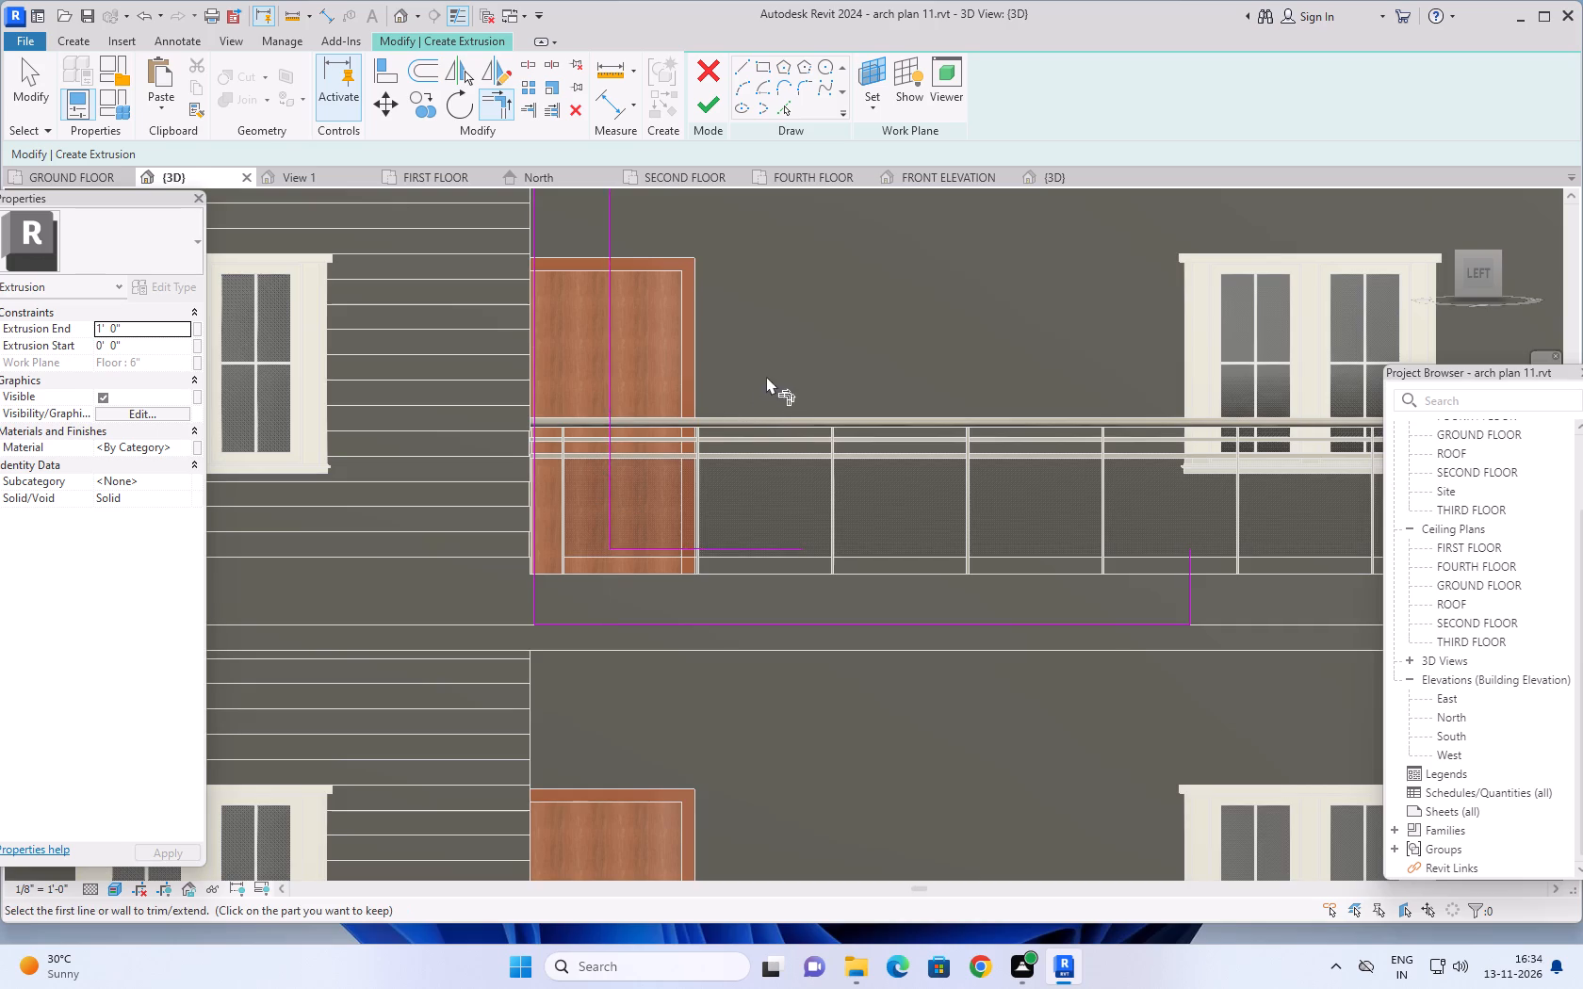
{"action": "scroll", "coordinate": [766, 376], "scroll_direction": "down", "scroll_amount": 1}
{"action": "middle_click_drag", "start_coordinate": [810, 346], "coordinate": [778, 436]}
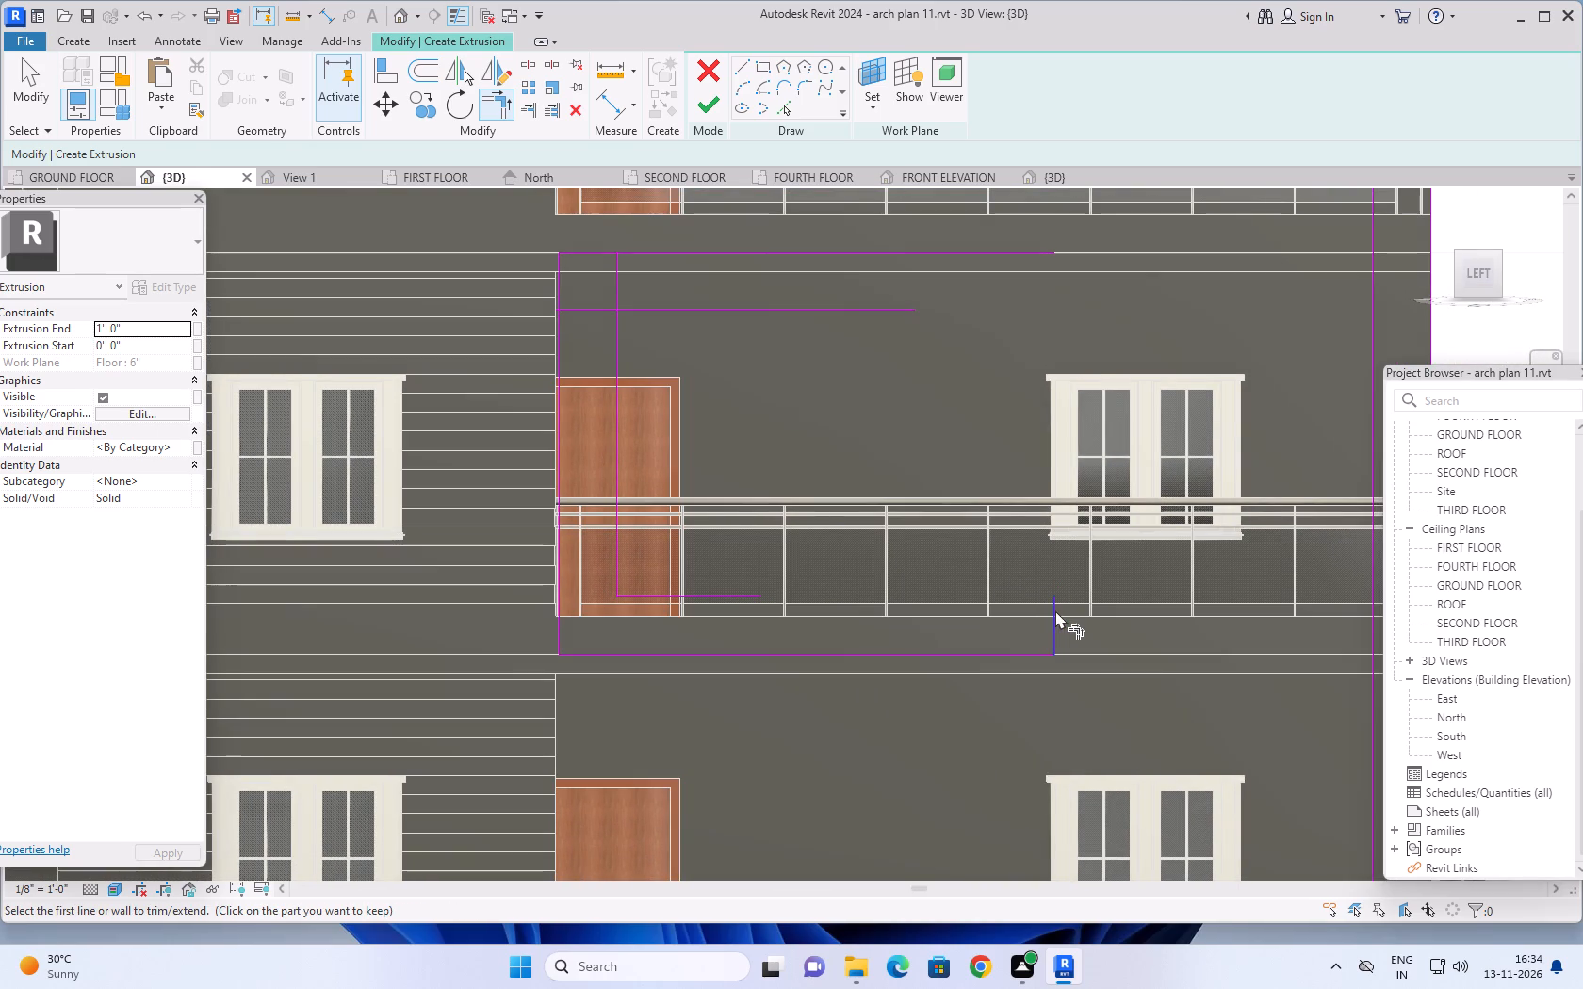
{"action": "left_click", "coordinate": [1055, 610]}
{"action": "left_click", "coordinate": [746, 594]}
{"action": "scroll", "coordinate": [840, 462], "scroll_direction": "down", "scroll_amount": 2}
{"action": "middle_click_drag", "start_coordinate": [861, 448], "coordinate": [842, 569]}
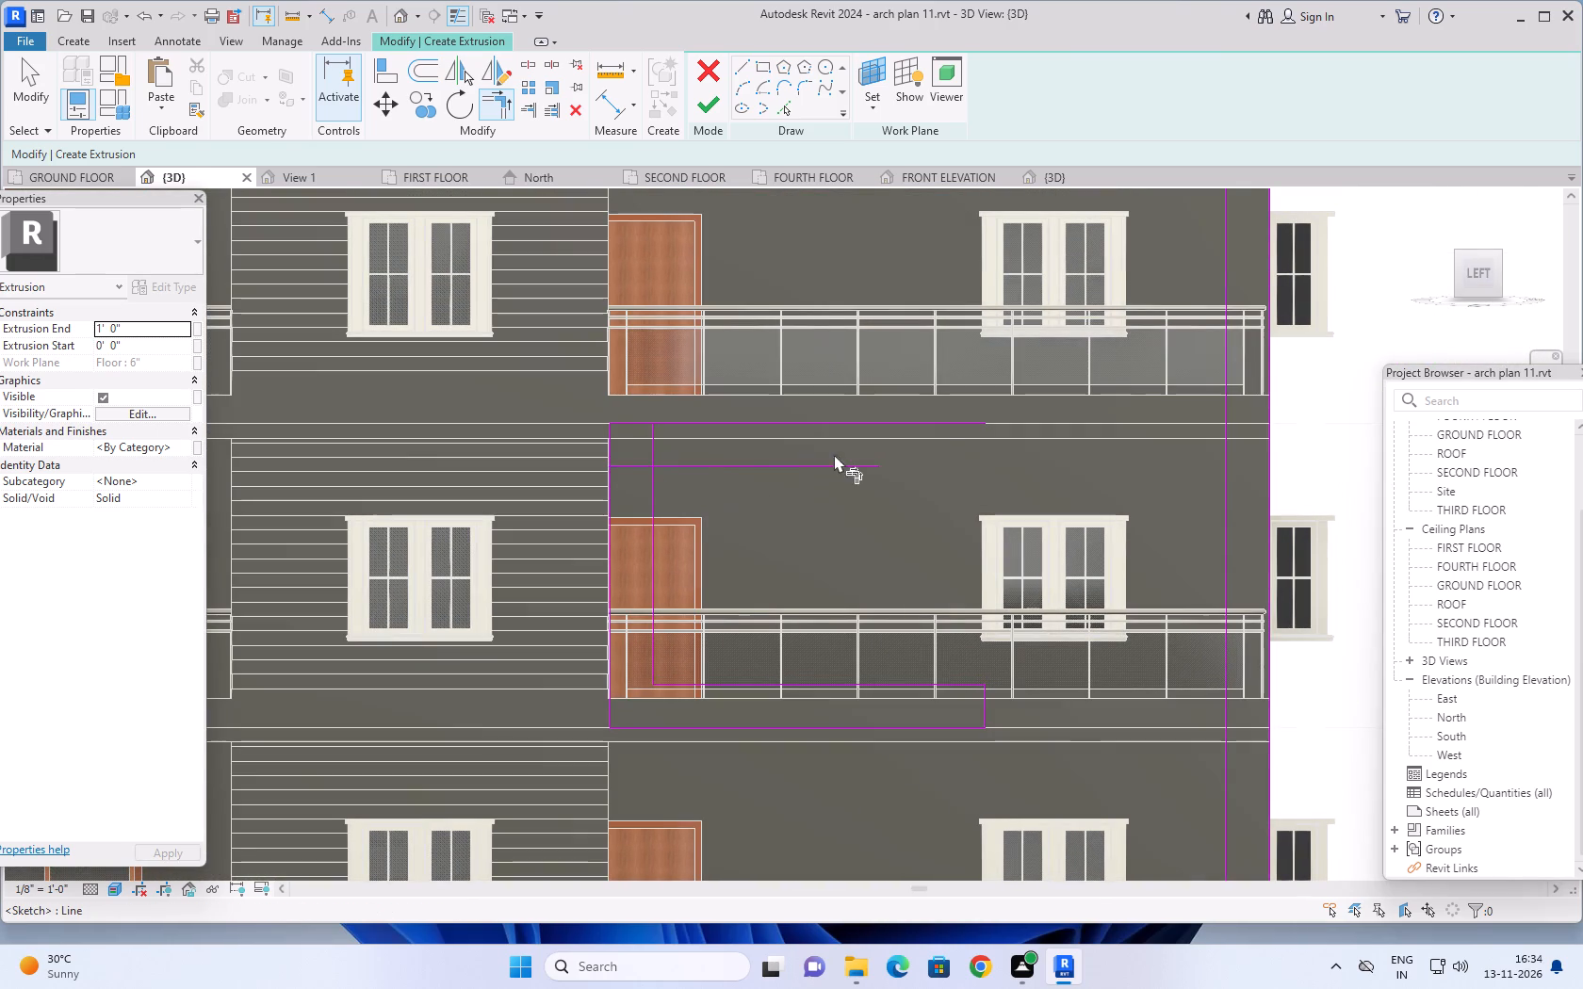
{"action": "left_click", "coordinate": [652, 491]}
{"action": "left_click", "coordinate": [690, 462]}
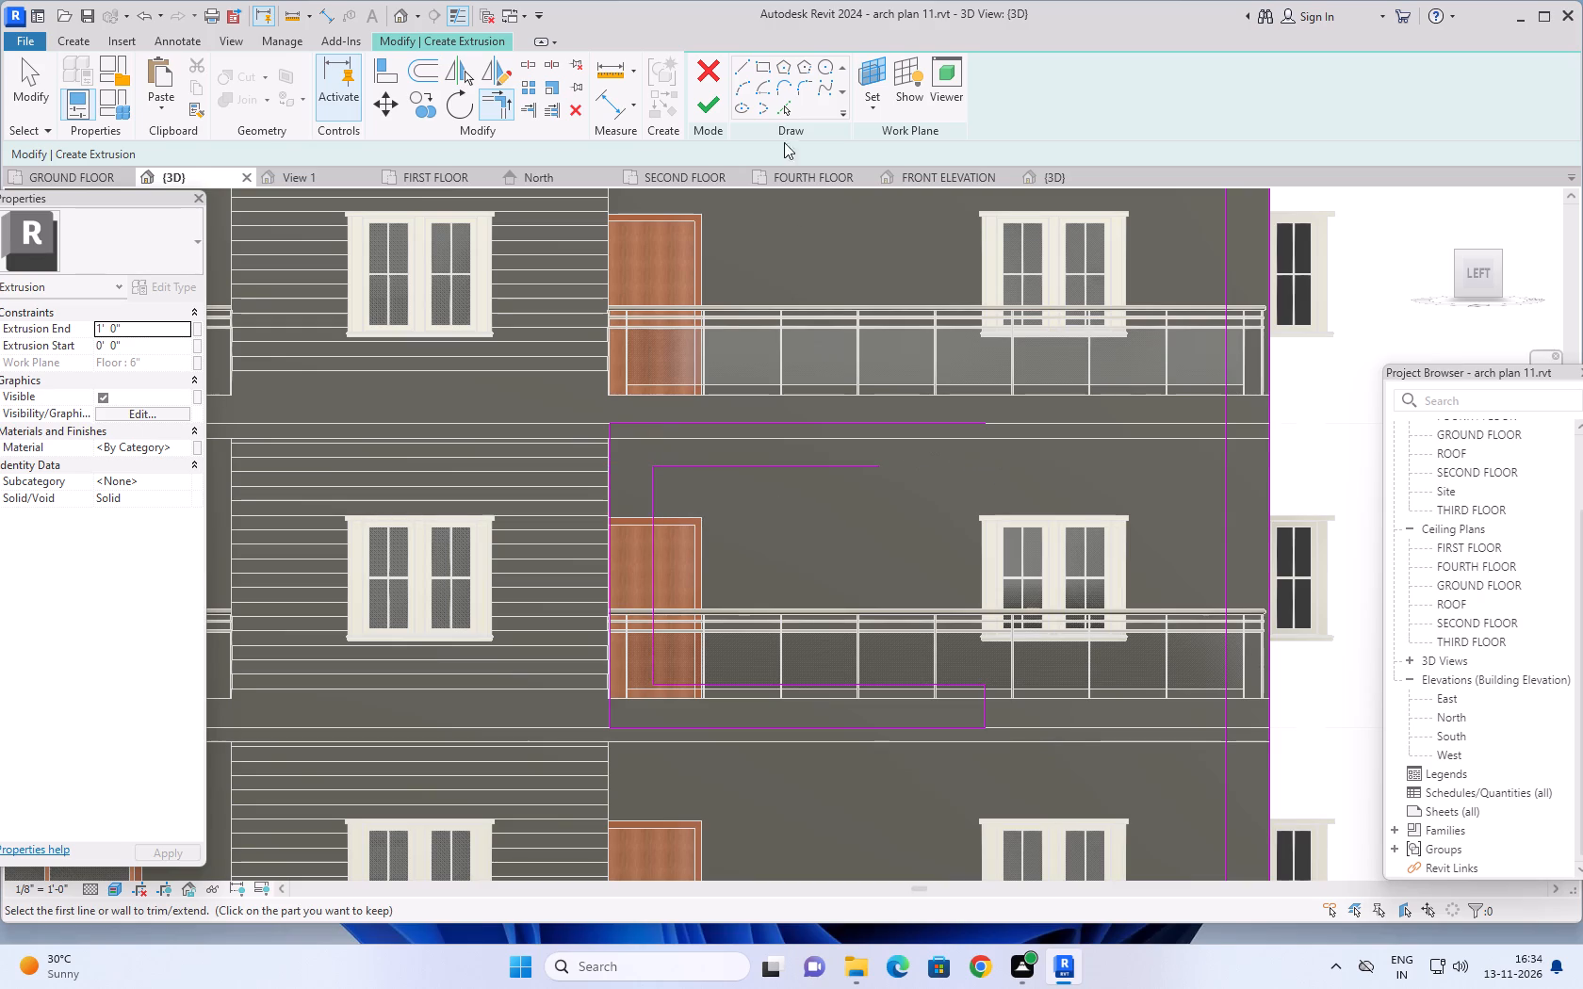
Close the band outline with a 1'-6" line down from the upper edge's free end and a line back to the upper inner line.
{"action": "left_click", "coordinate": [740, 63]}
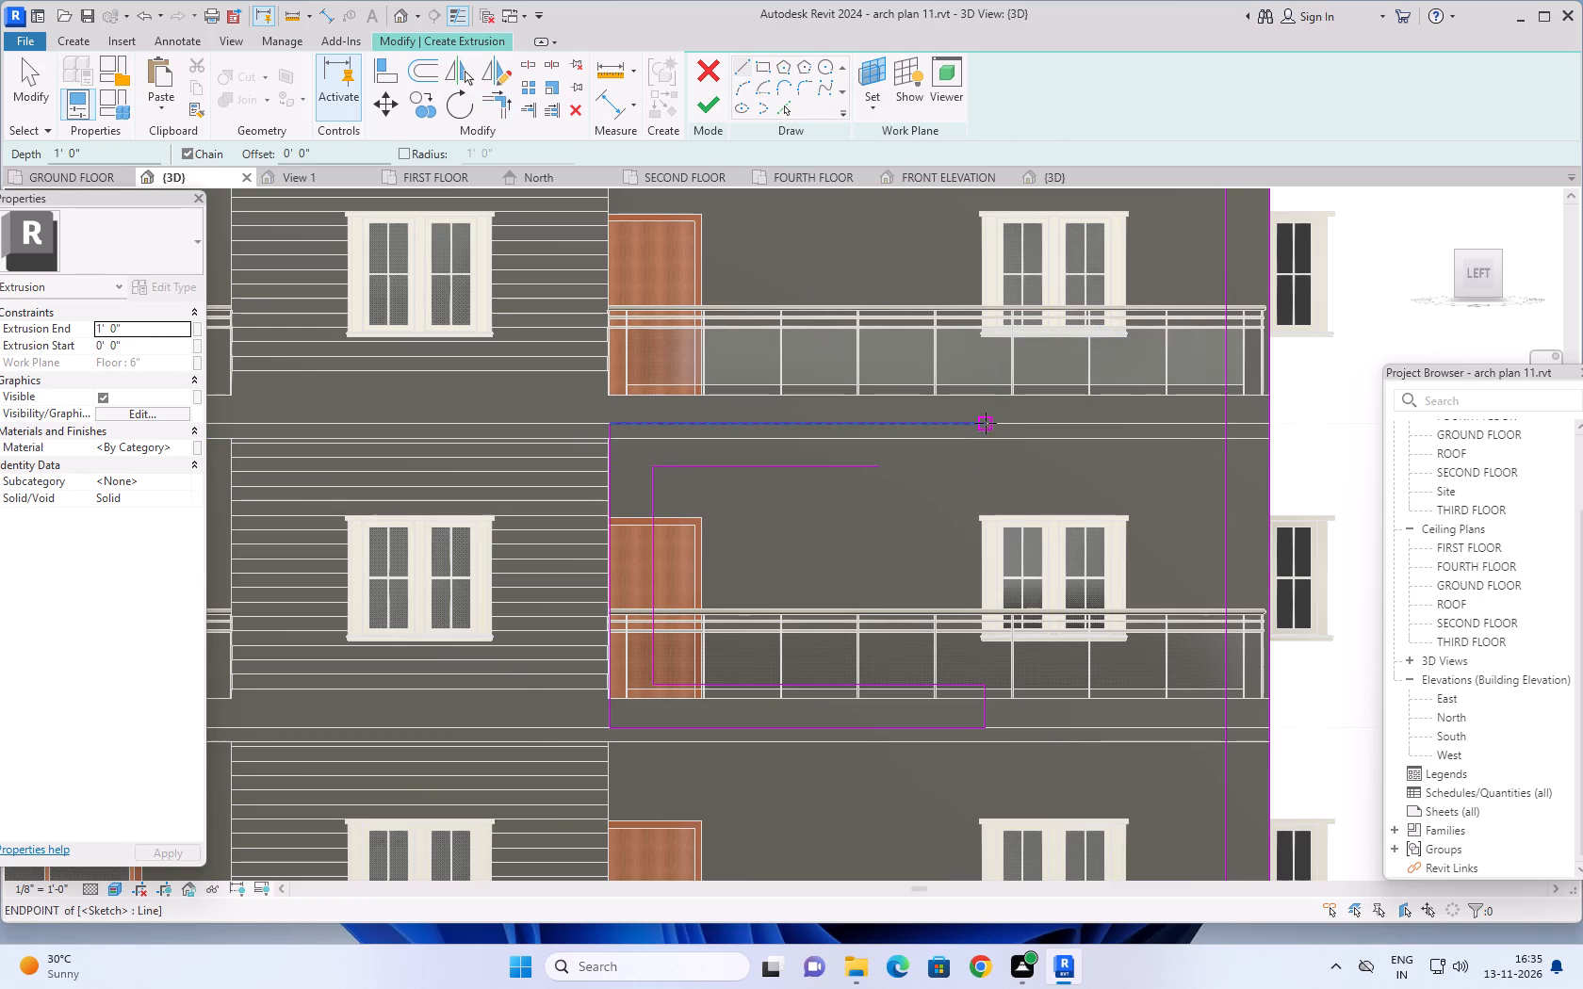
{"action": "left_click", "coordinate": [984, 422]}
{"action": "left_click", "coordinate": [986, 468]}
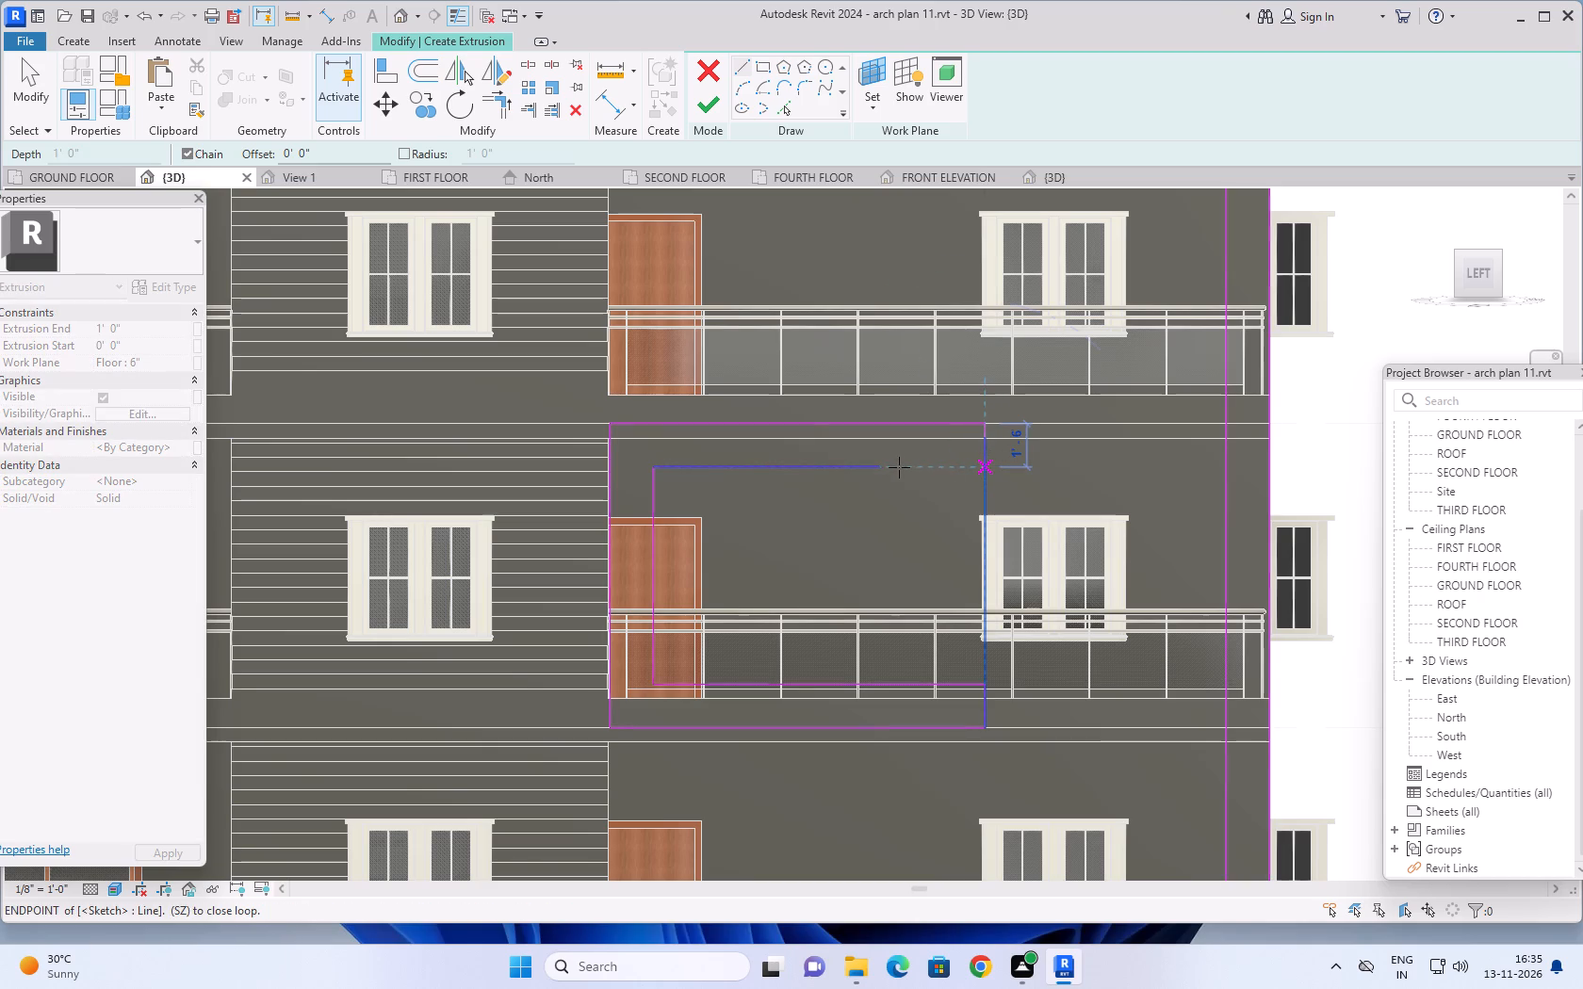
{"action": "left_click", "coordinate": [877, 466]}
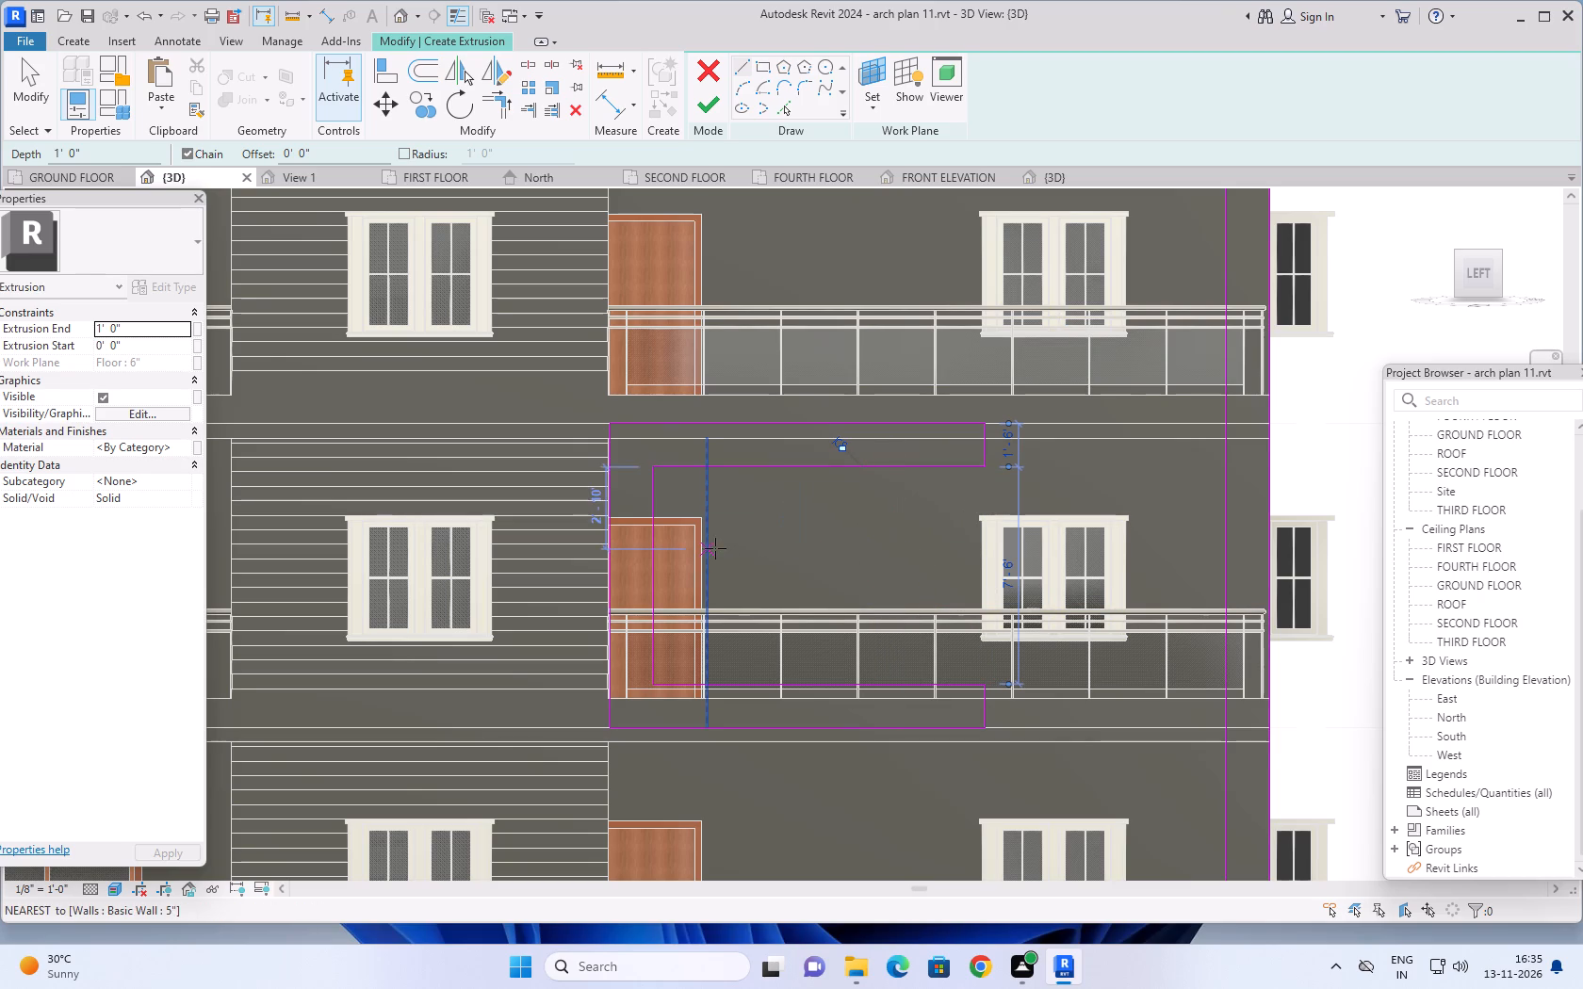
{"action": "key", "text": "Escape"}
{"action": "key", "text": "Escape"}
{"action": "key", "text": "Escape"}
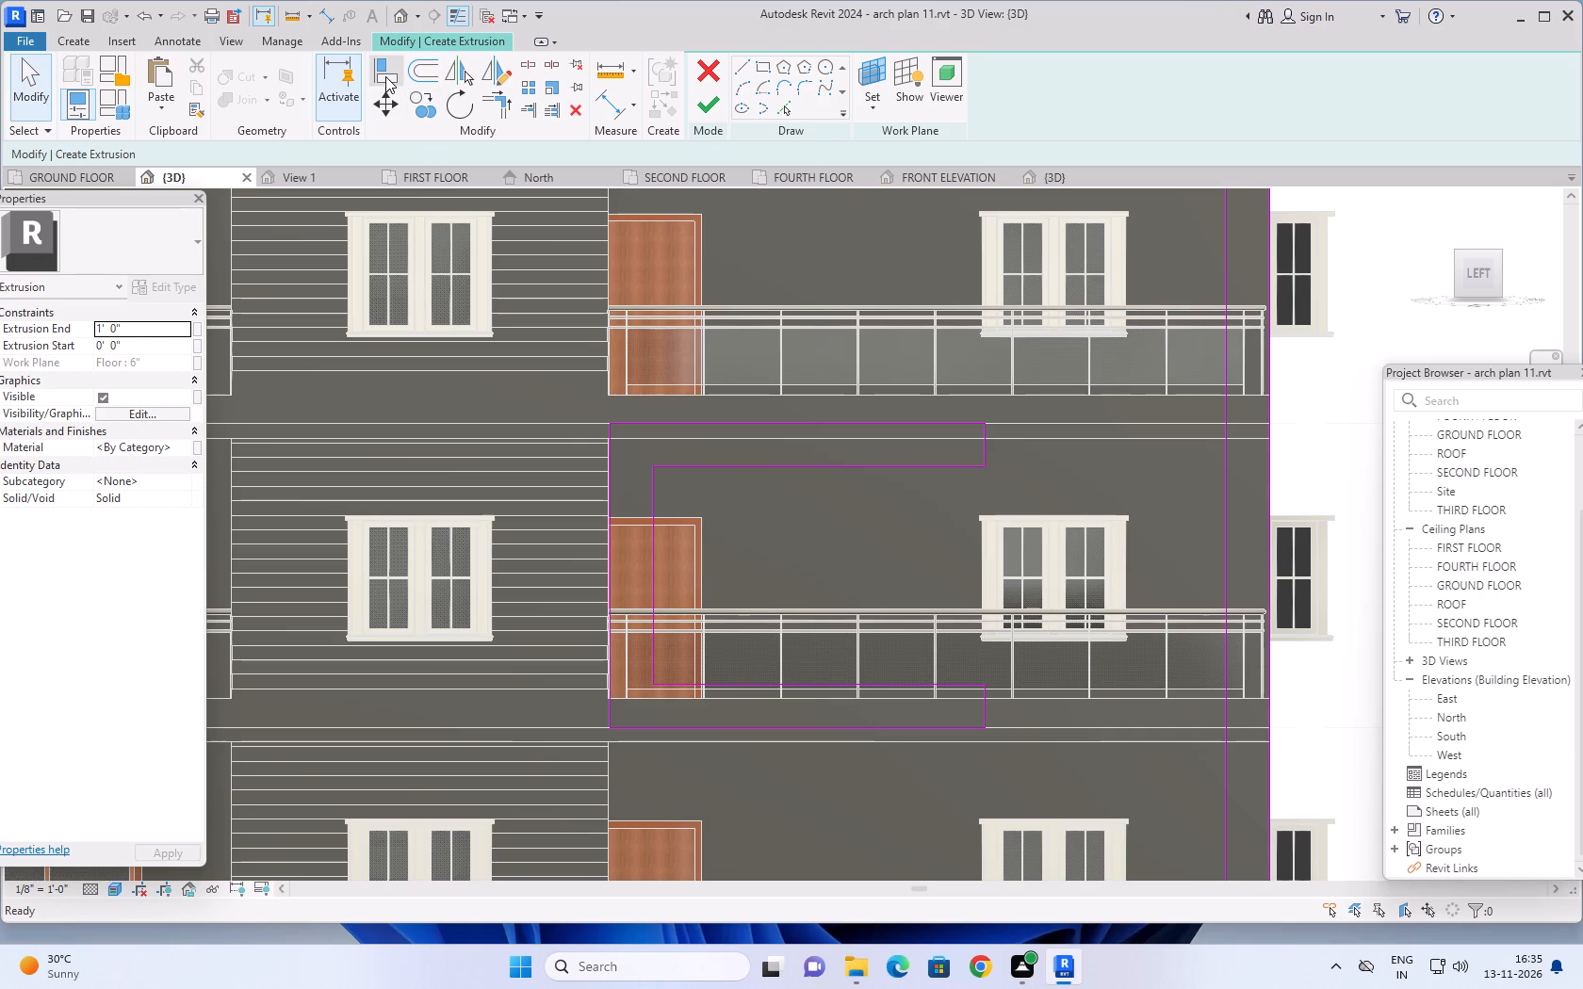
Align the band's outer vertical sketch line beside the door to the adjacent wall edge.
{"action": "left_click", "coordinate": [385, 76]}
{"action": "scroll", "coordinate": [587, 477], "scroll_direction": "up", "scroll_amount": 5}
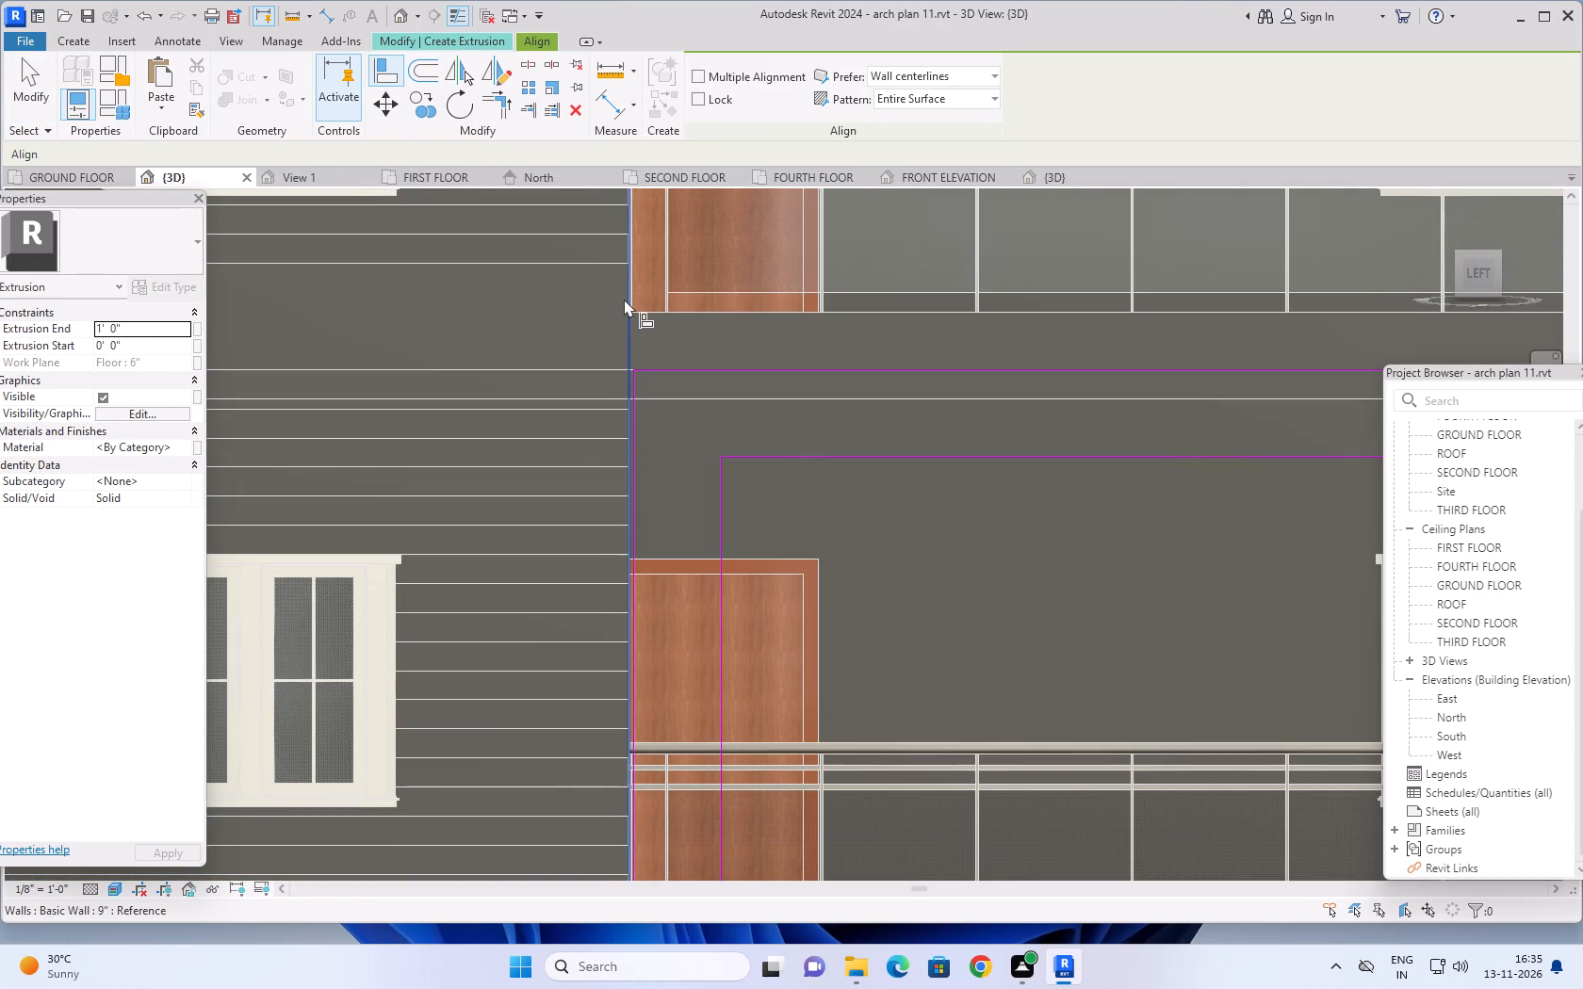
{"action": "left_click", "coordinate": [624, 299]}
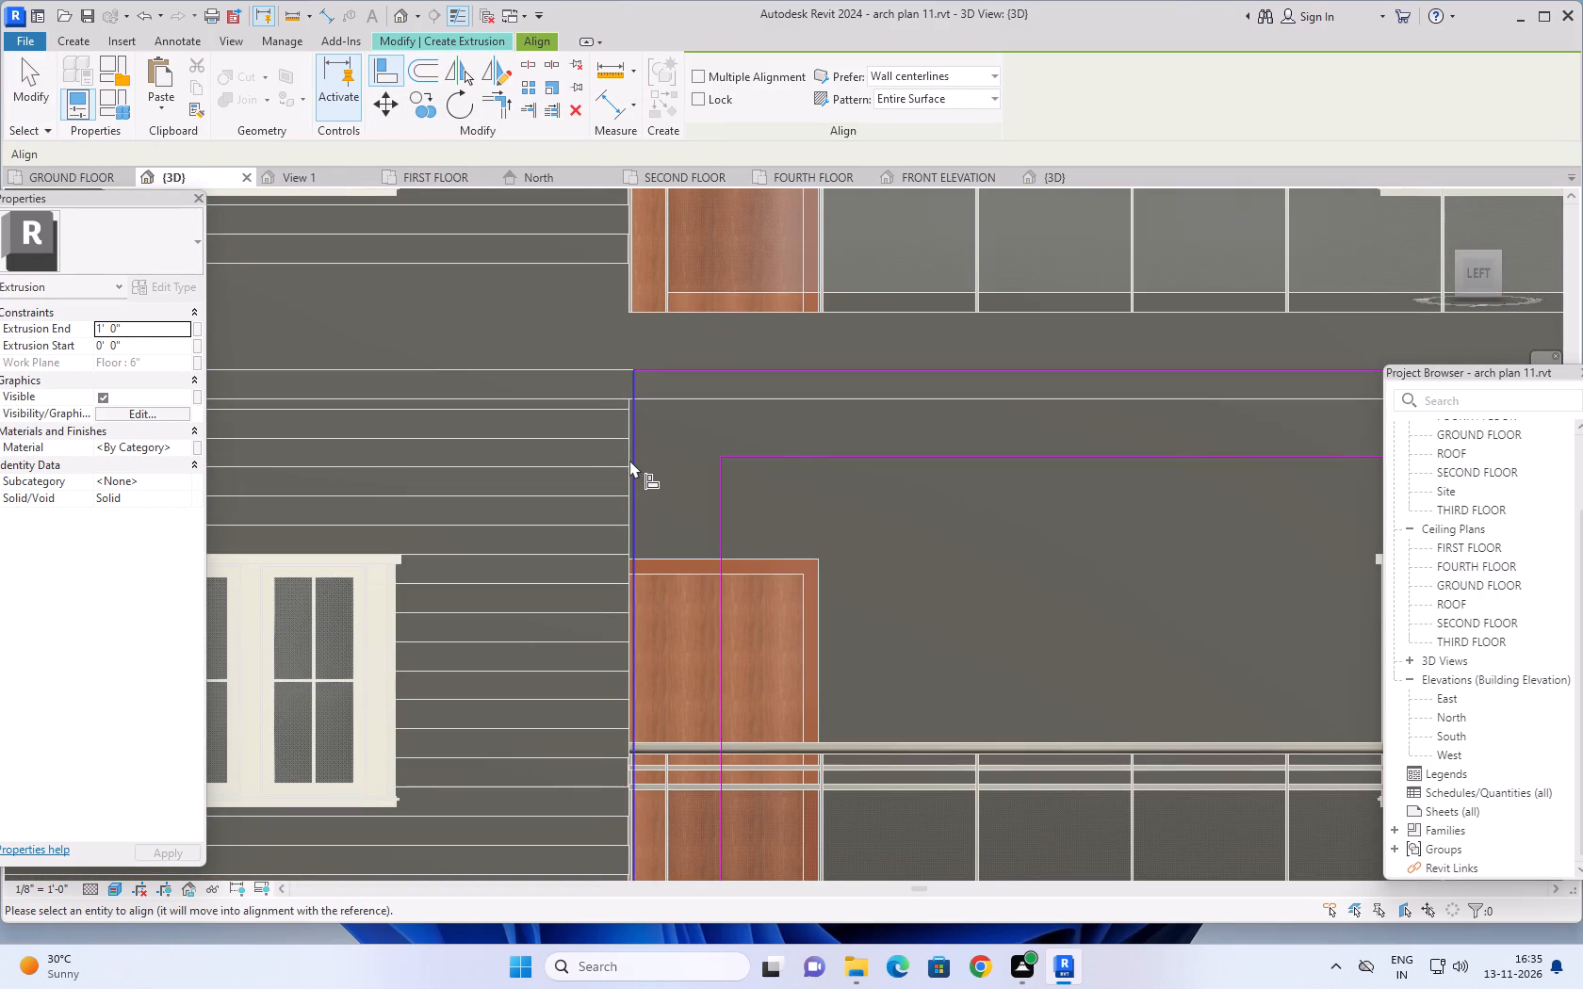
{"action": "left_click", "coordinate": [629, 460]}
{"action": "scroll", "coordinate": [669, 473], "scroll_direction": "down", "scroll_amount": 4}
{"action": "middle_click_drag", "start_coordinate": [824, 532], "coordinate": [823, 513]}
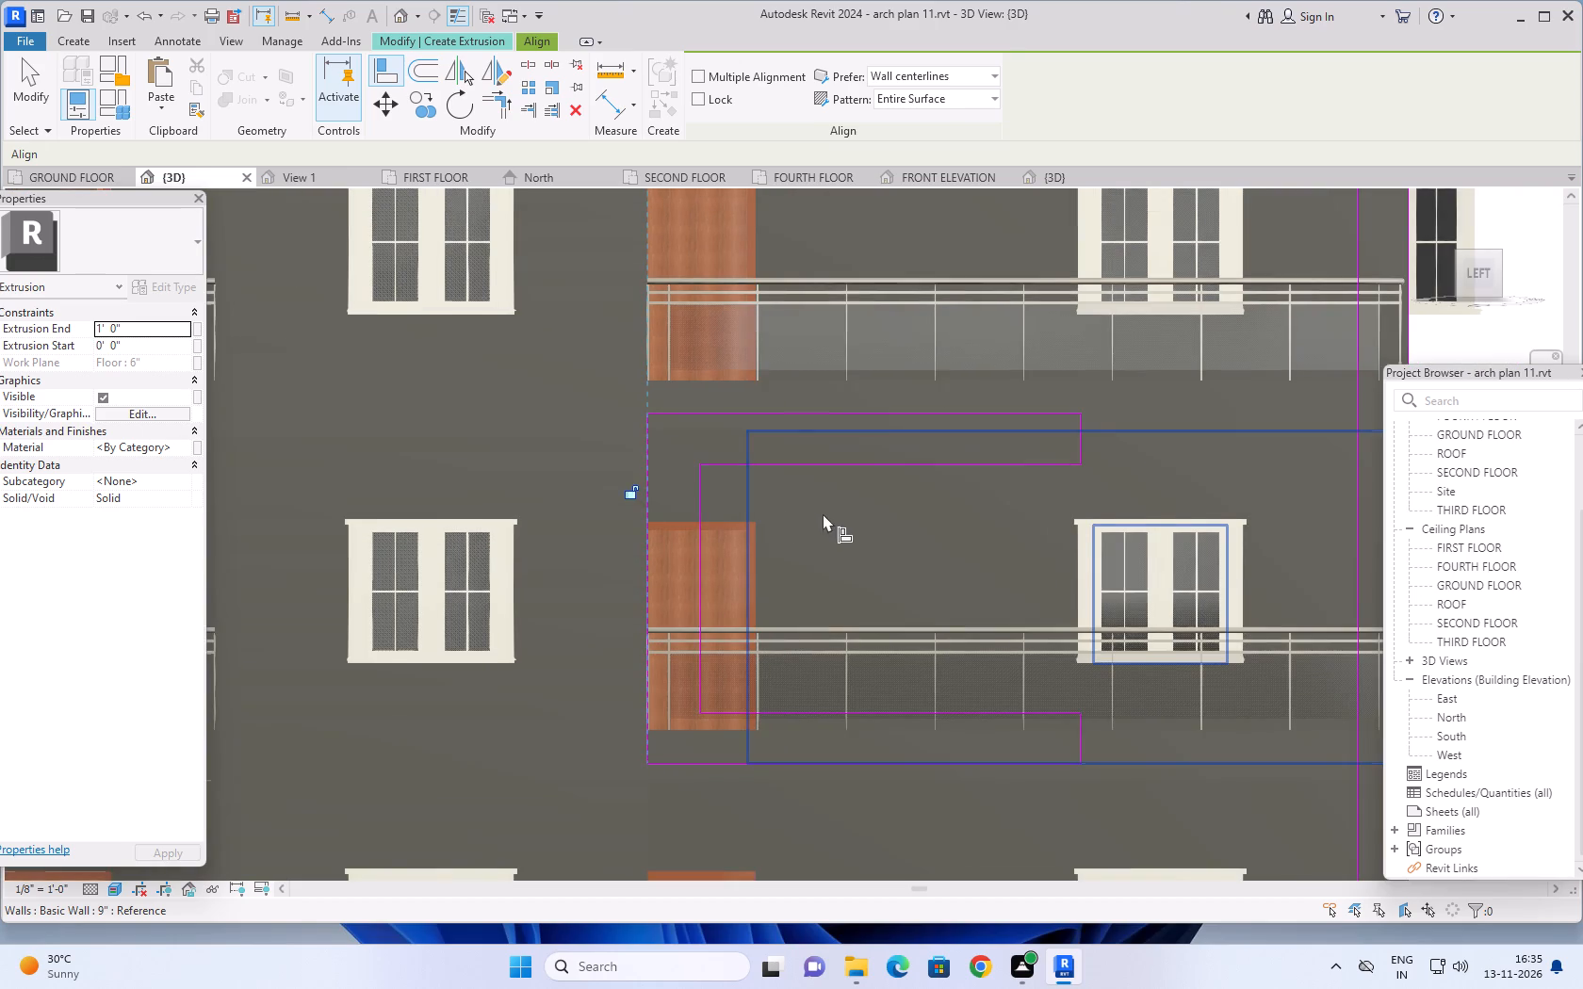
{"action": "middle_click_drag", "start_coordinate": [823, 513], "coordinate": [823, 455]}
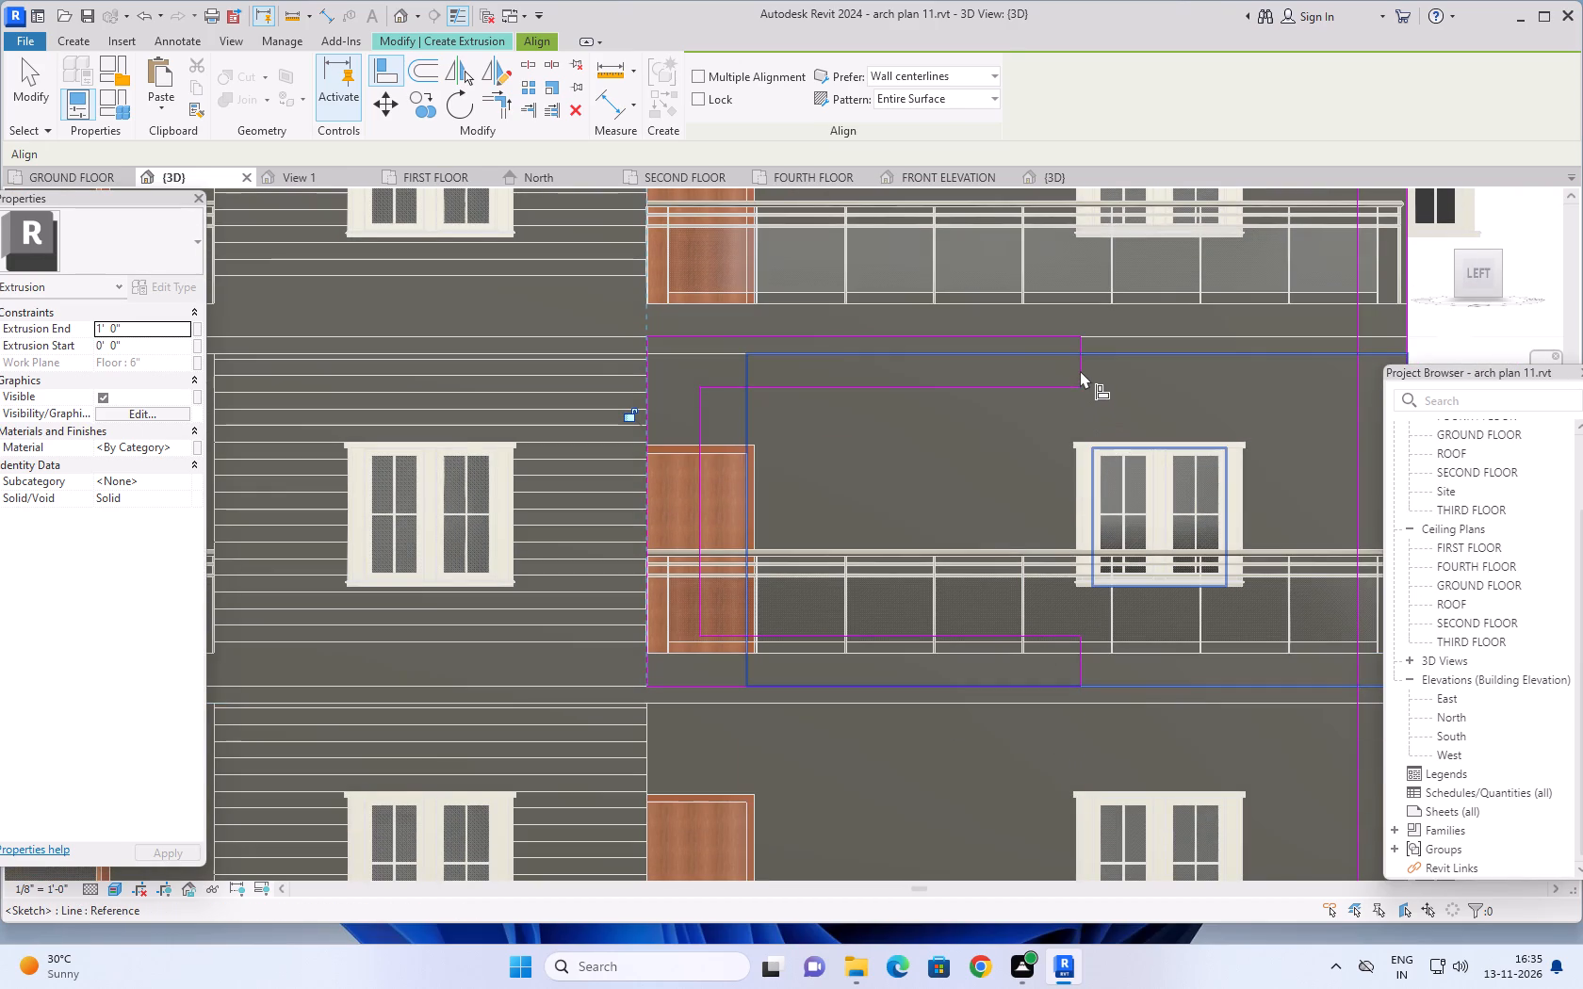
{"action": "scroll", "coordinate": [1111, 392], "scroll_direction": "up", "scroll_amount": 4}
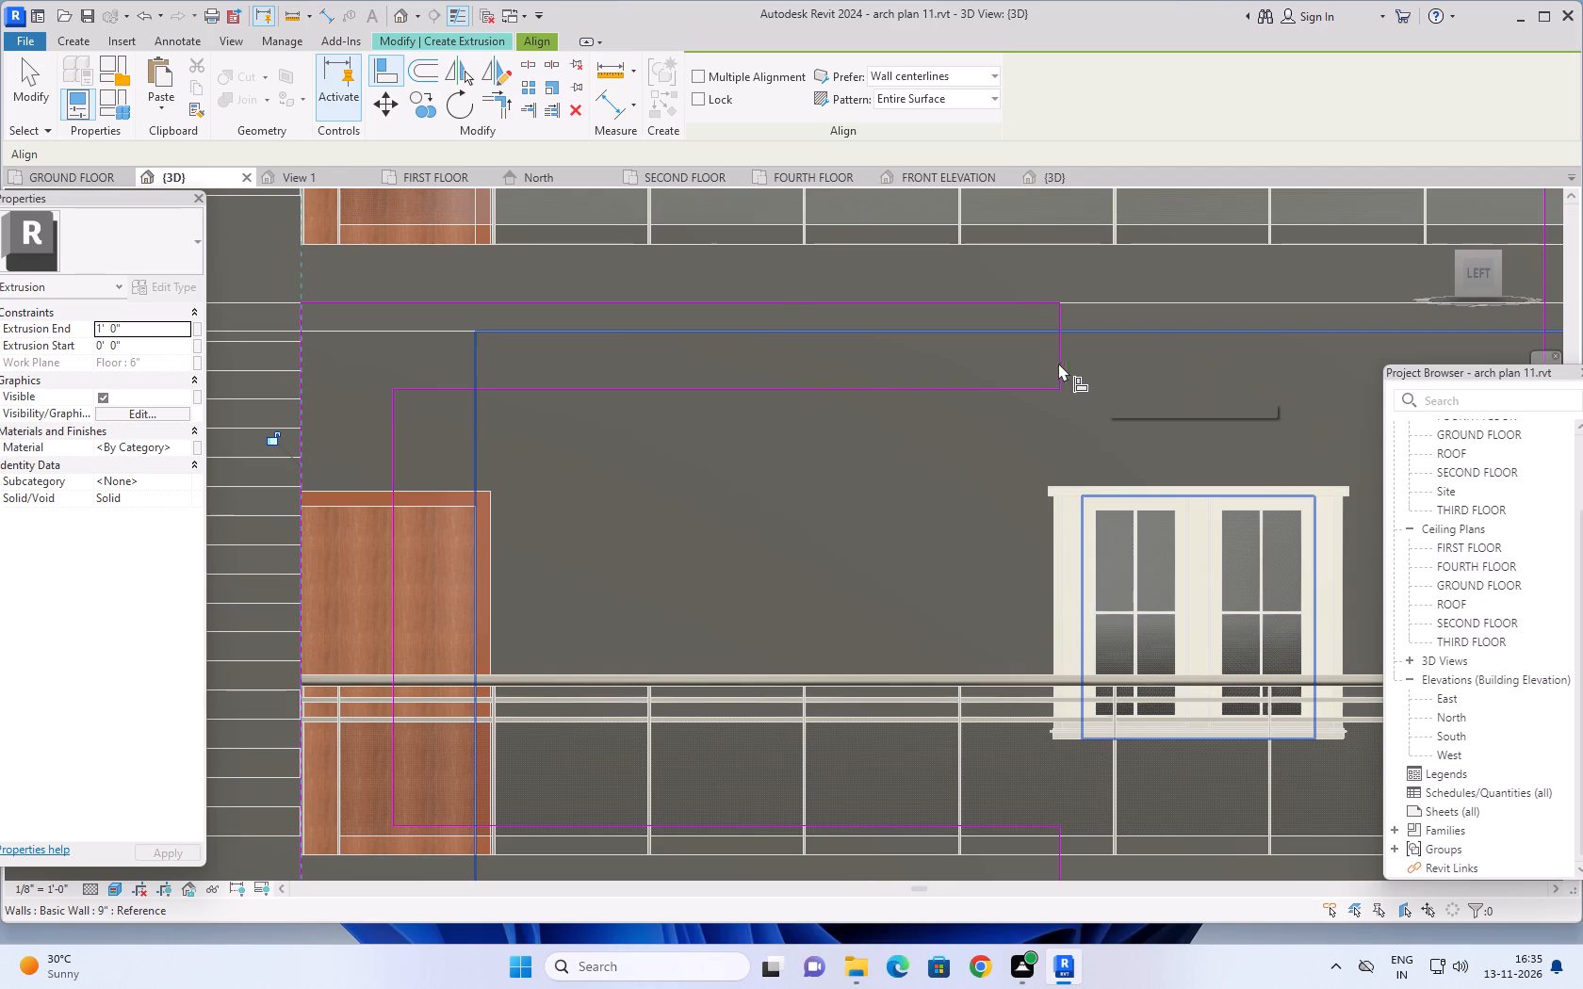
{"action": "scroll", "coordinate": [1055, 365], "scroll_direction": "up", "scroll_amount": 3}
{"action": "scroll", "coordinate": [1063, 360], "scroll_direction": "down", "scroll_amount": 6}
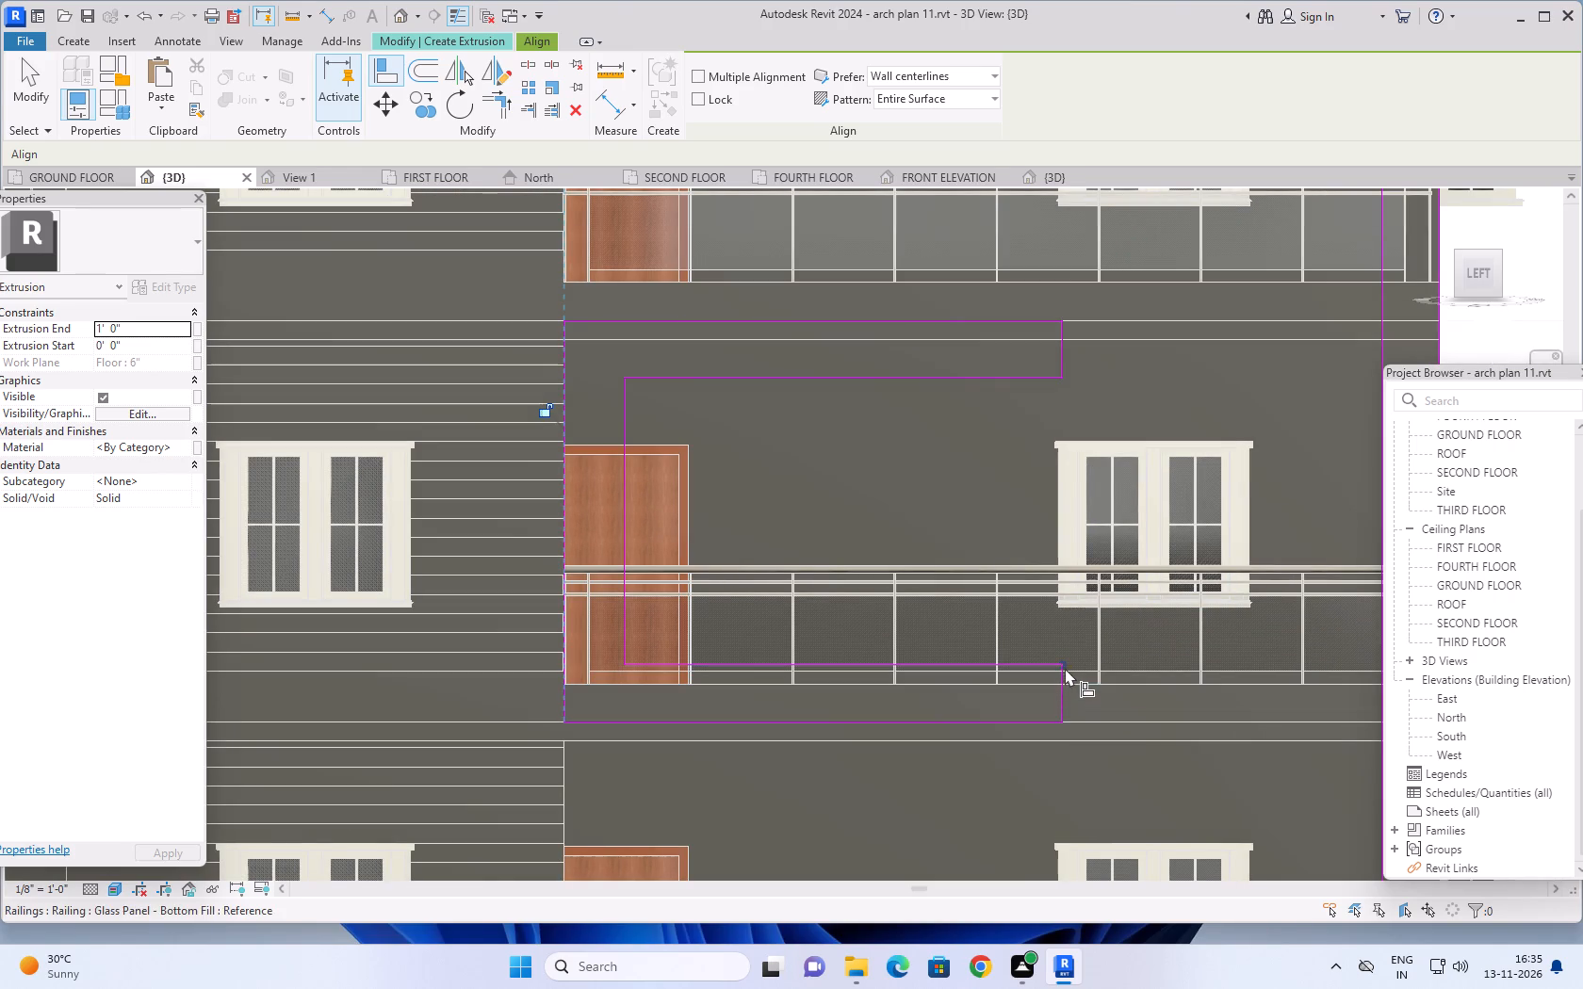
{"action": "key", "text": "Escape"}
{"action": "key", "text": "Escape"}
{"action": "key", "text": "Escape"}
{"action": "key", "text": "Escape"}
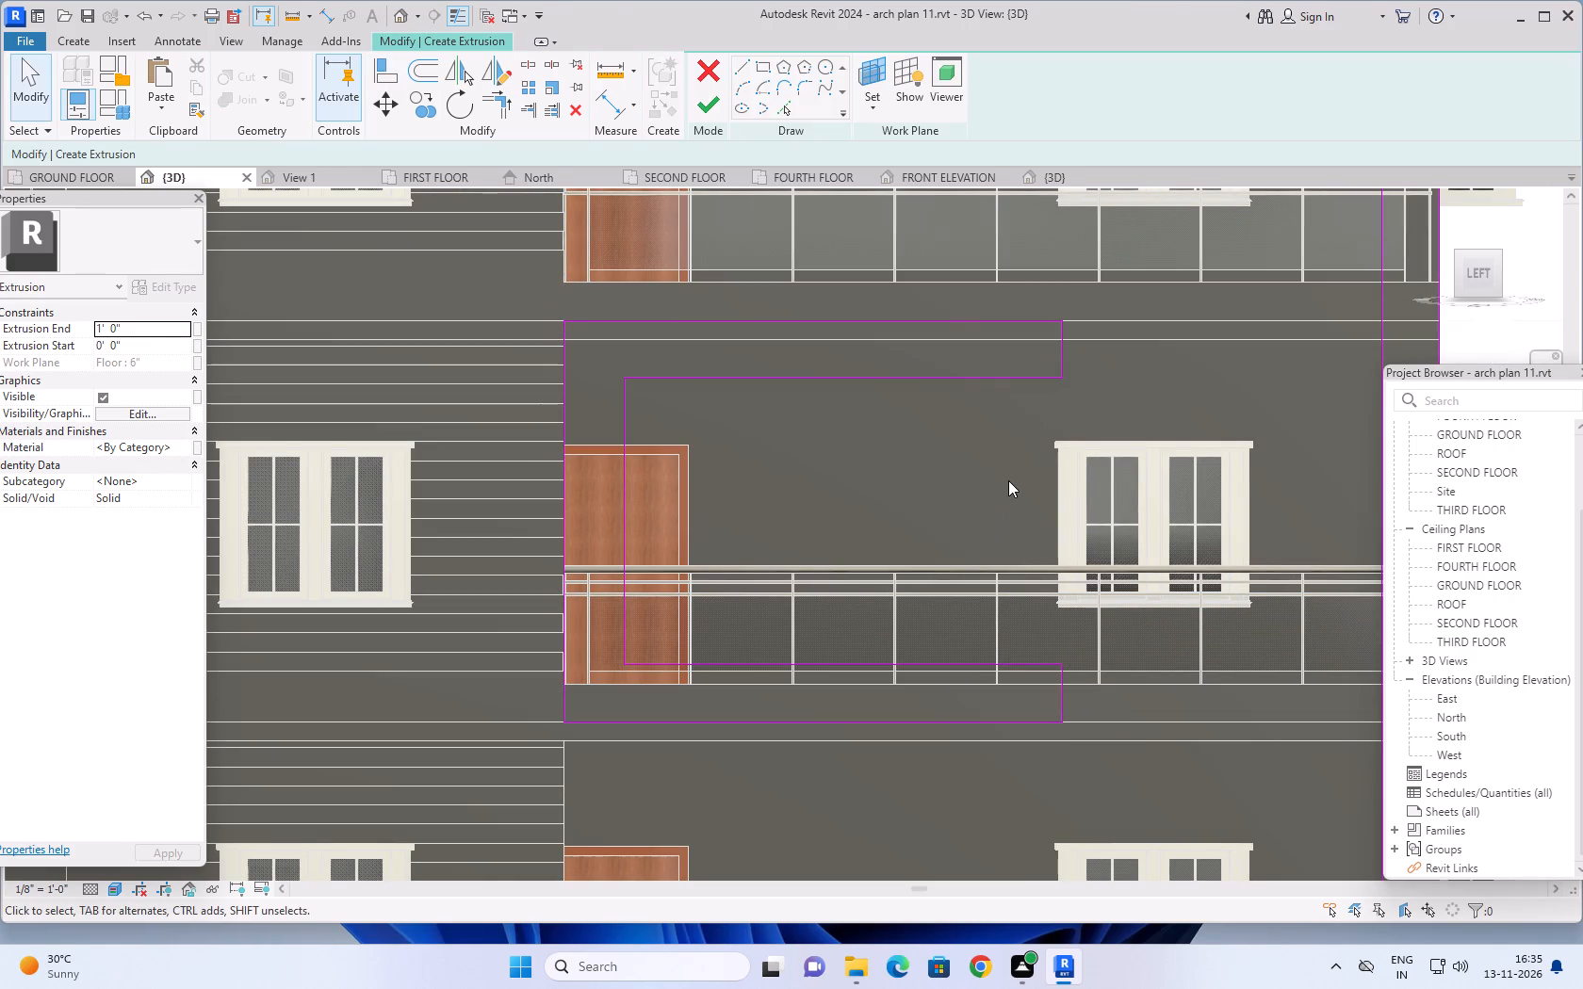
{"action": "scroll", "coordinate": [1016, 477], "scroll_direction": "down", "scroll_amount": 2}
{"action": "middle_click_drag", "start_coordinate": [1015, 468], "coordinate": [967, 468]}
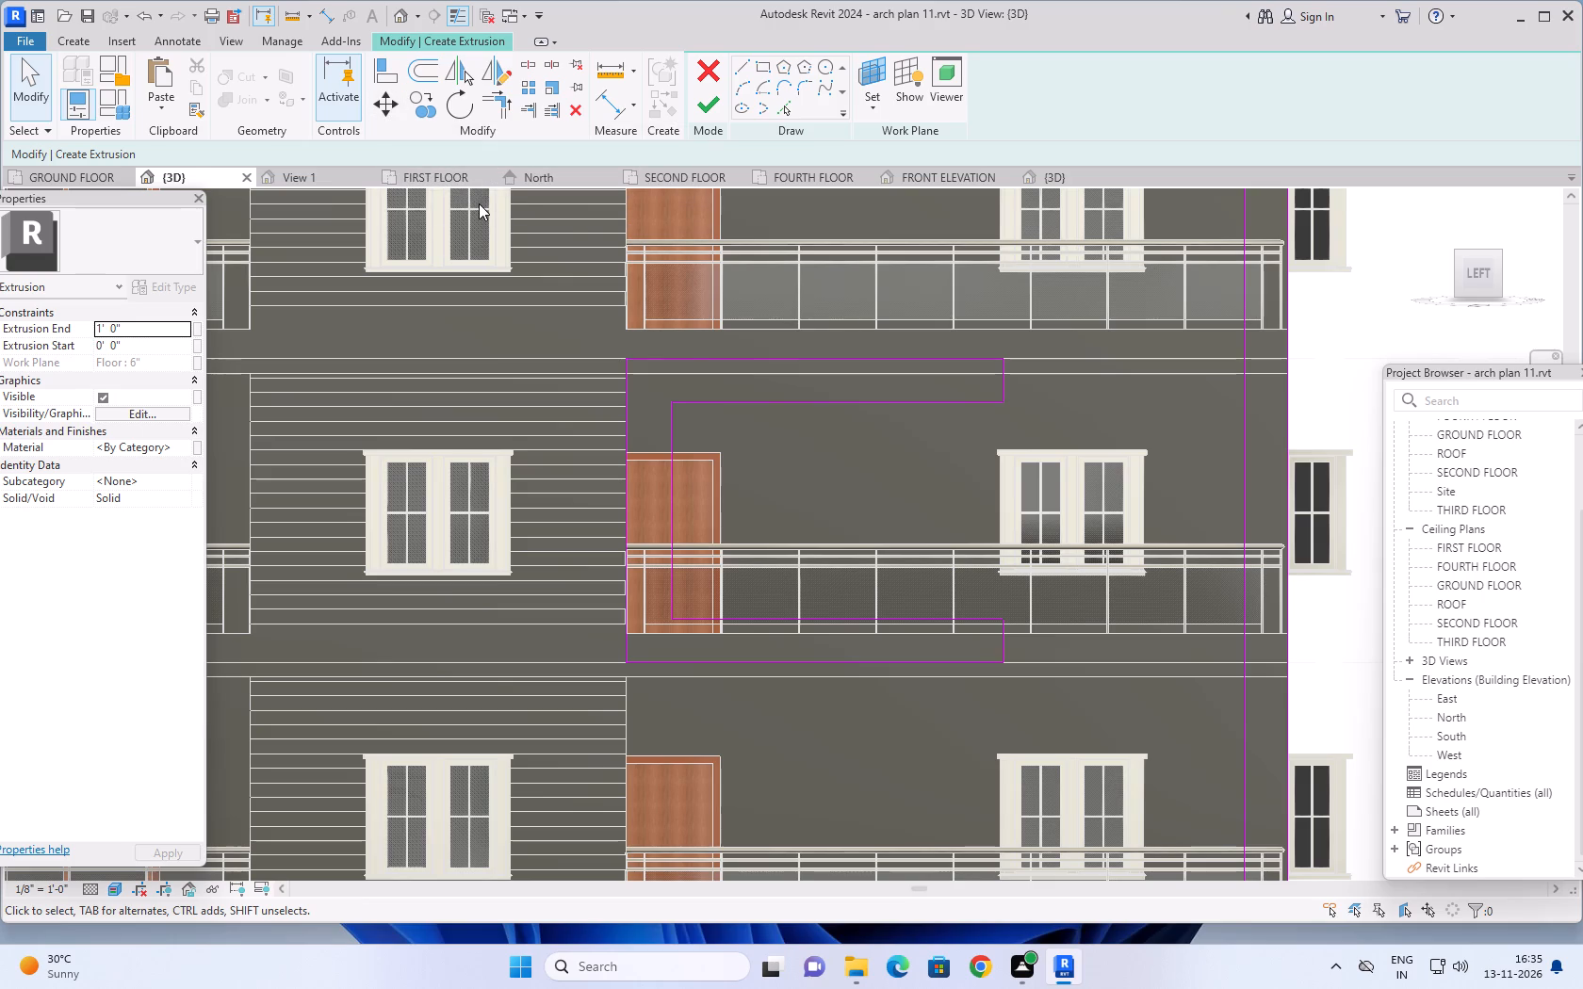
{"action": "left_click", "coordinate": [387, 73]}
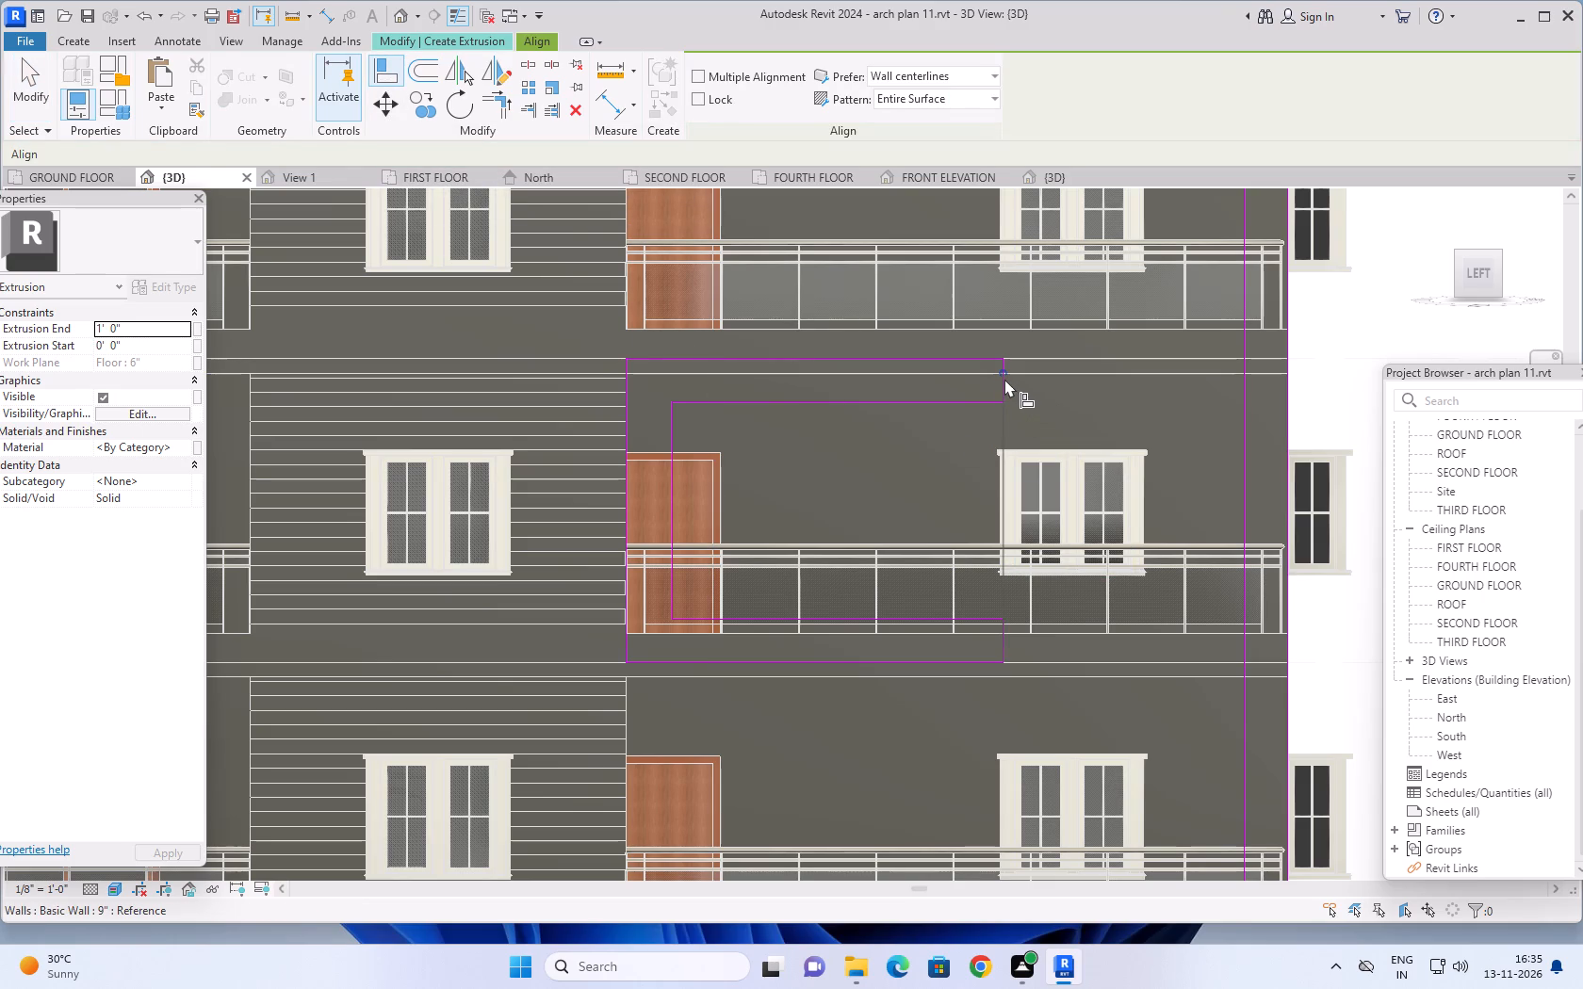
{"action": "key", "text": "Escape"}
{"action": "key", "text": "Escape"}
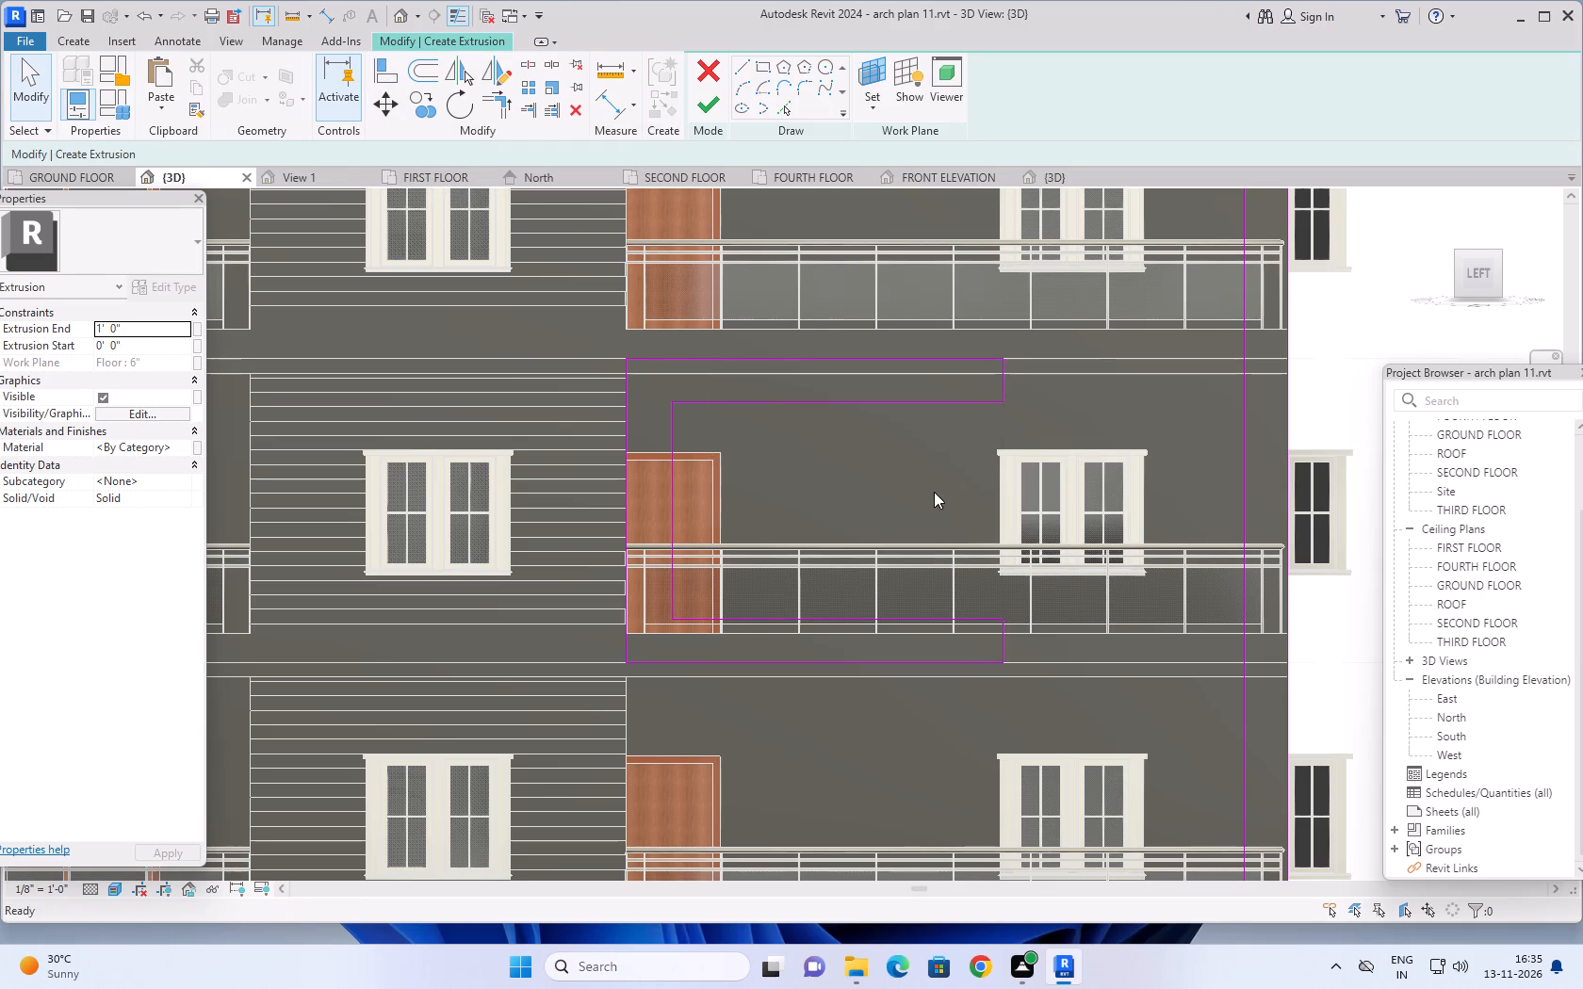
Finish the extrusion sketch containing both frame bands and clear the selection.
{"action": "scroll", "coordinate": [938, 483], "scroll_direction": "down", "scroll_amount": 4}
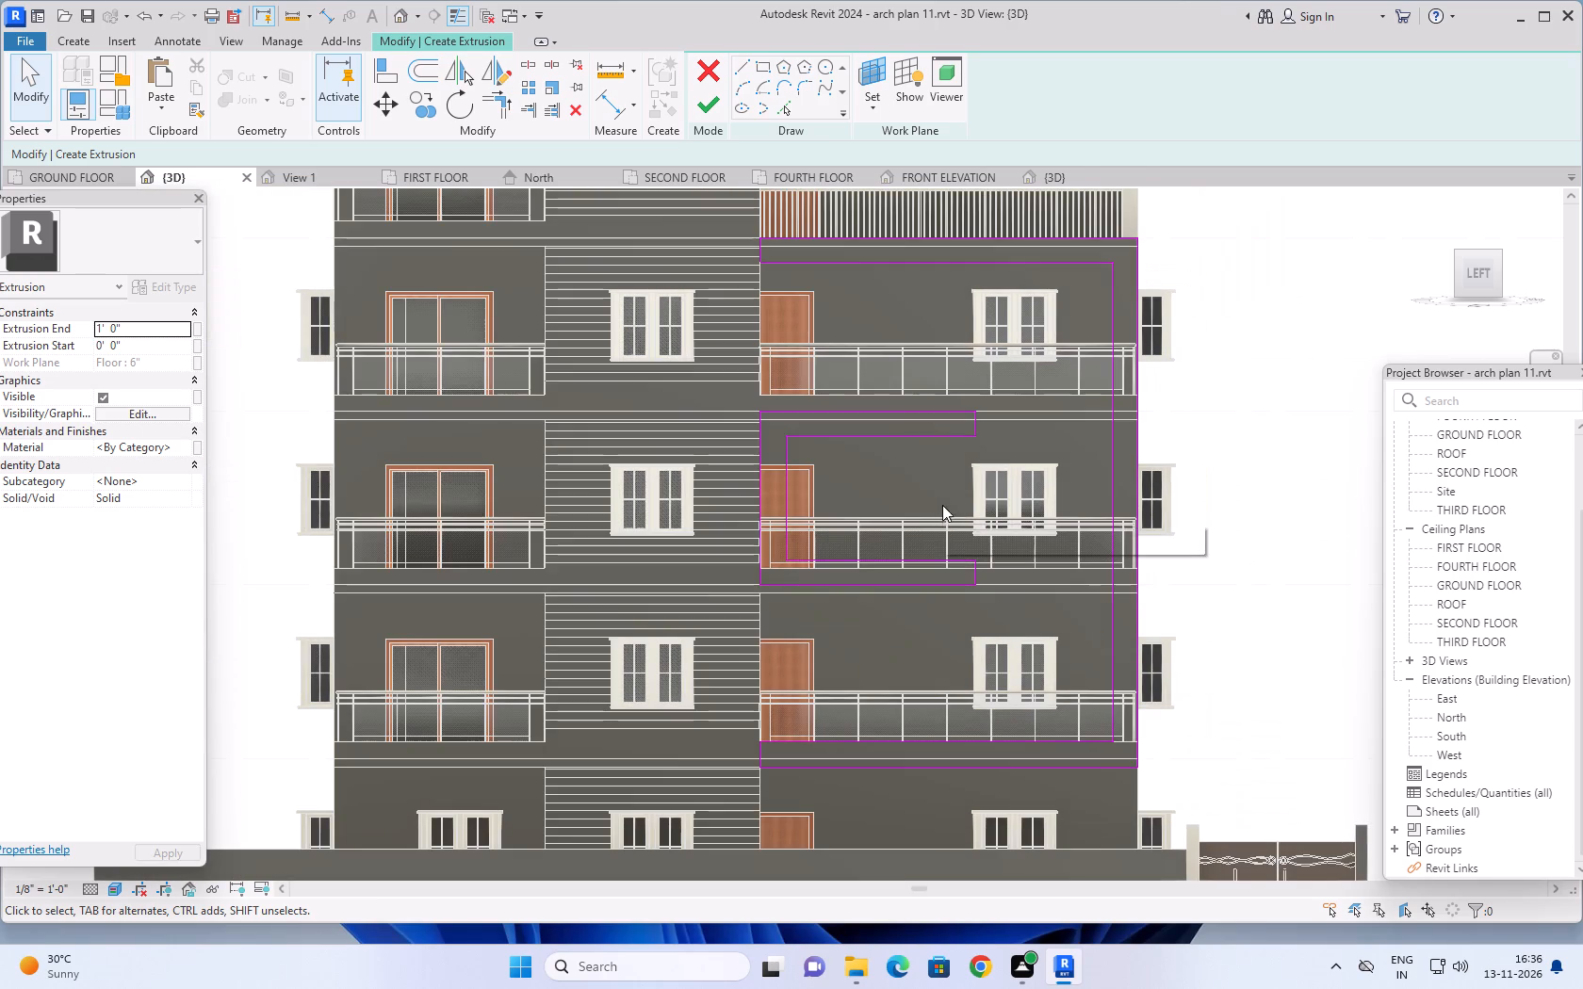
{"action": "scroll", "coordinate": [924, 461], "scroll_direction": "down", "scroll_amount": 1}
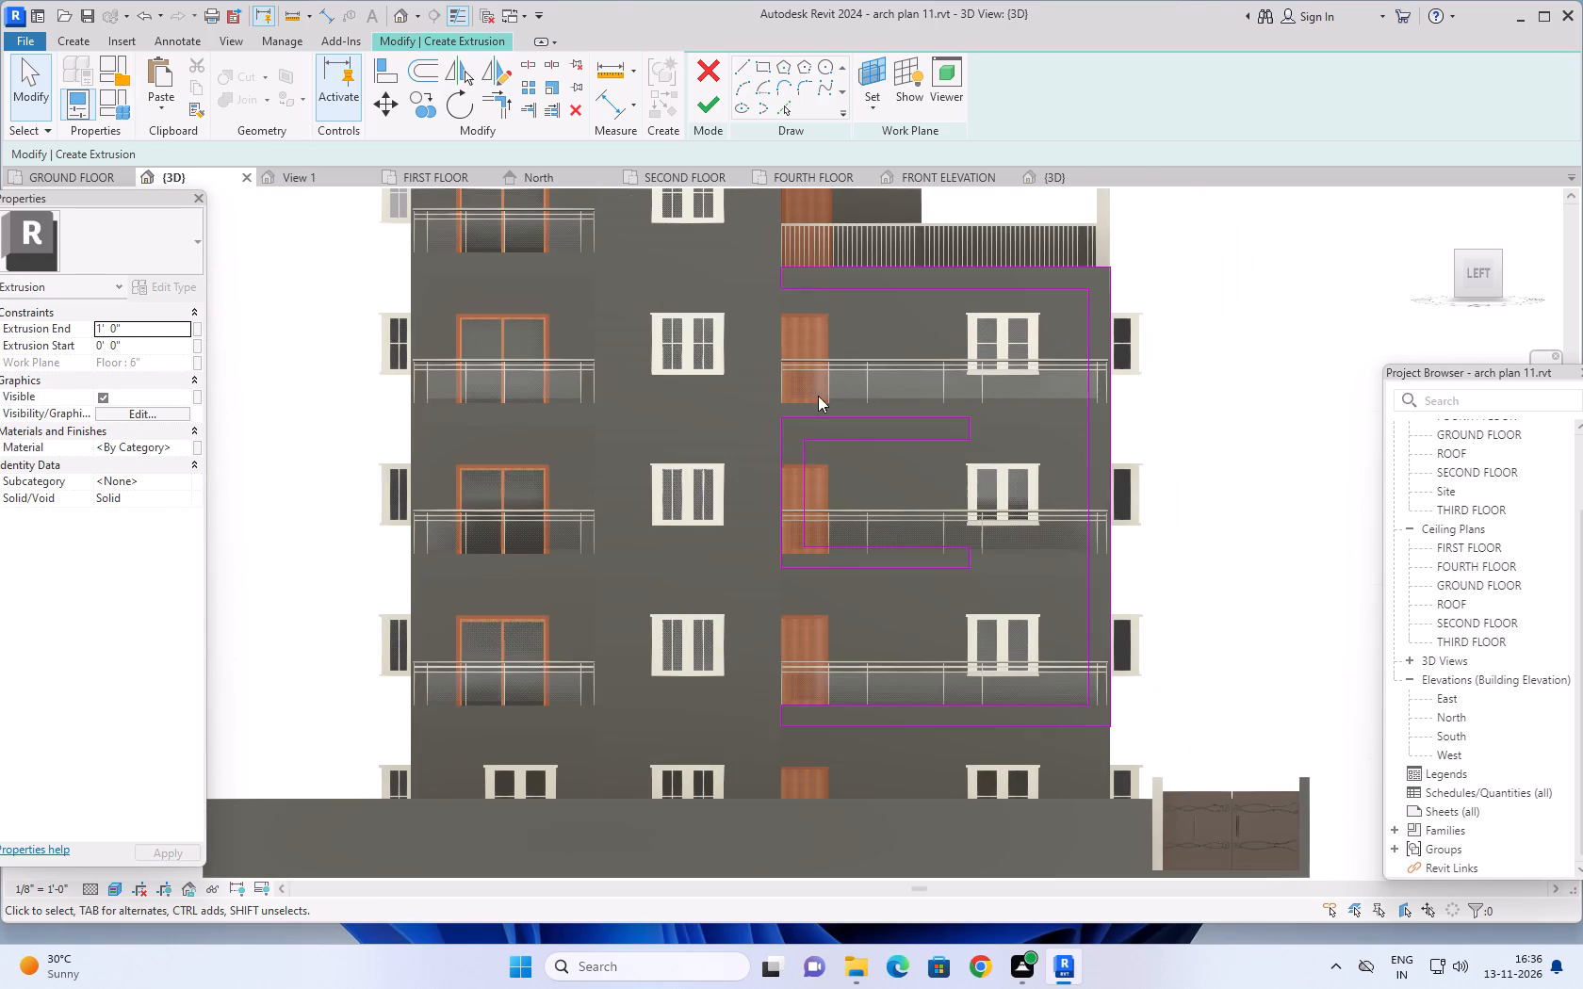
{"action": "left_click", "coordinate": [715, 99]}
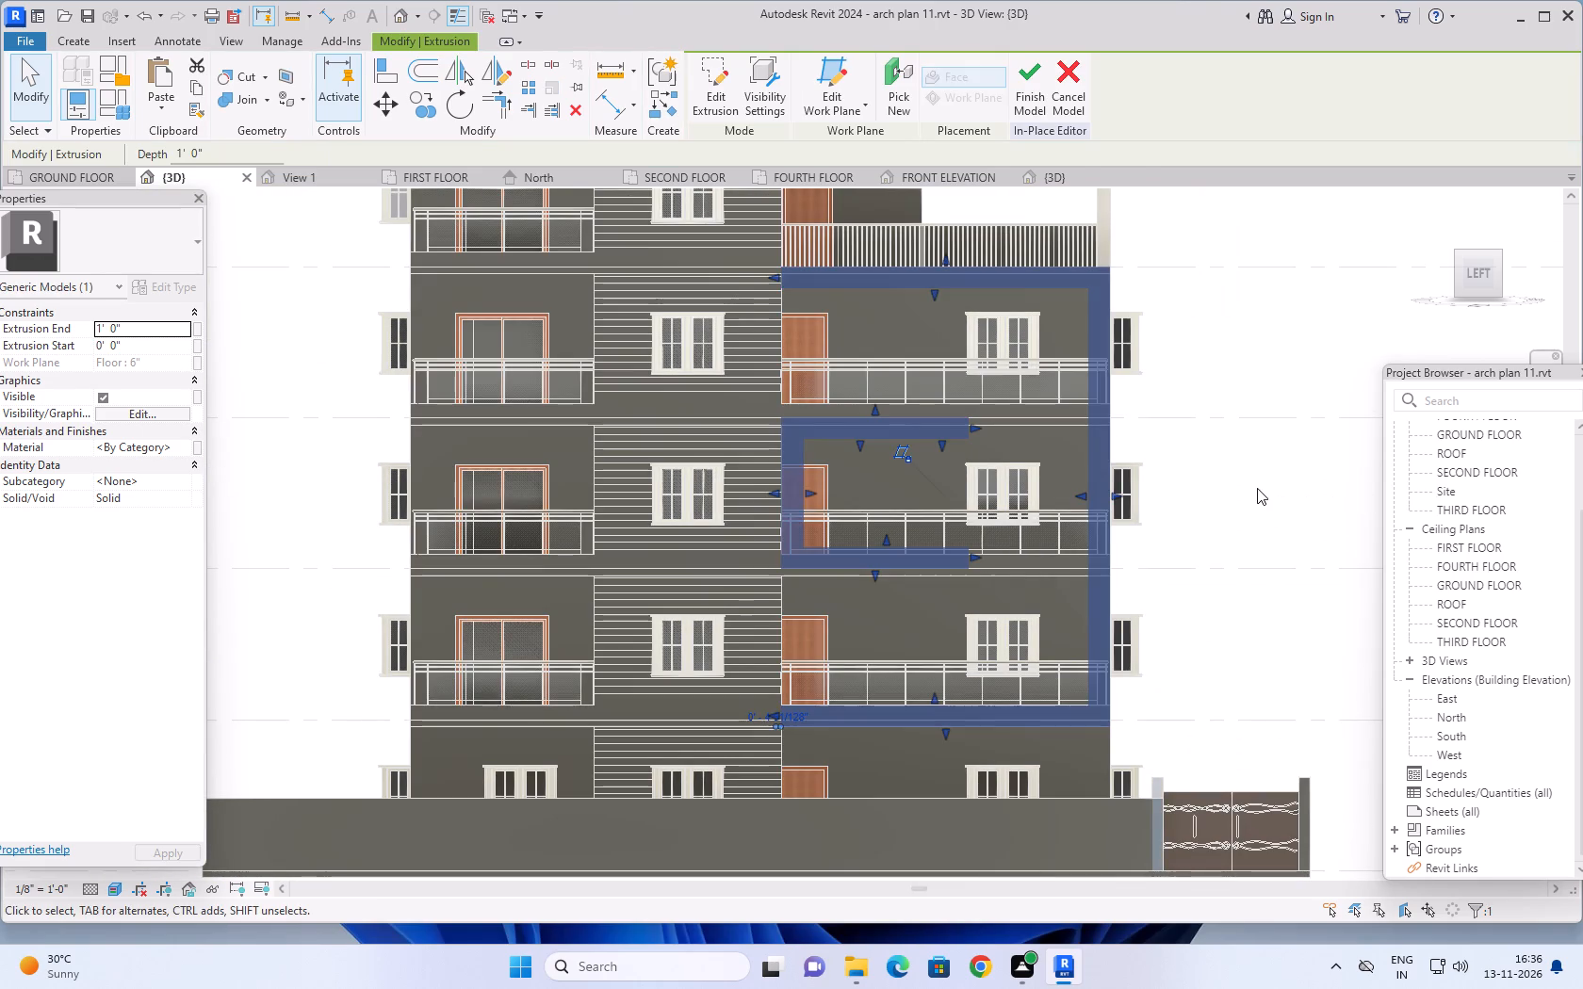
{"action": "scroll", "coordinate": [1254, 487], "scroll_direction": "down", "scroll_amount": 3}
{"action": "middle_click_drag", "start_coordinate": [1255, 494], "coordinate": [1232, 483]}
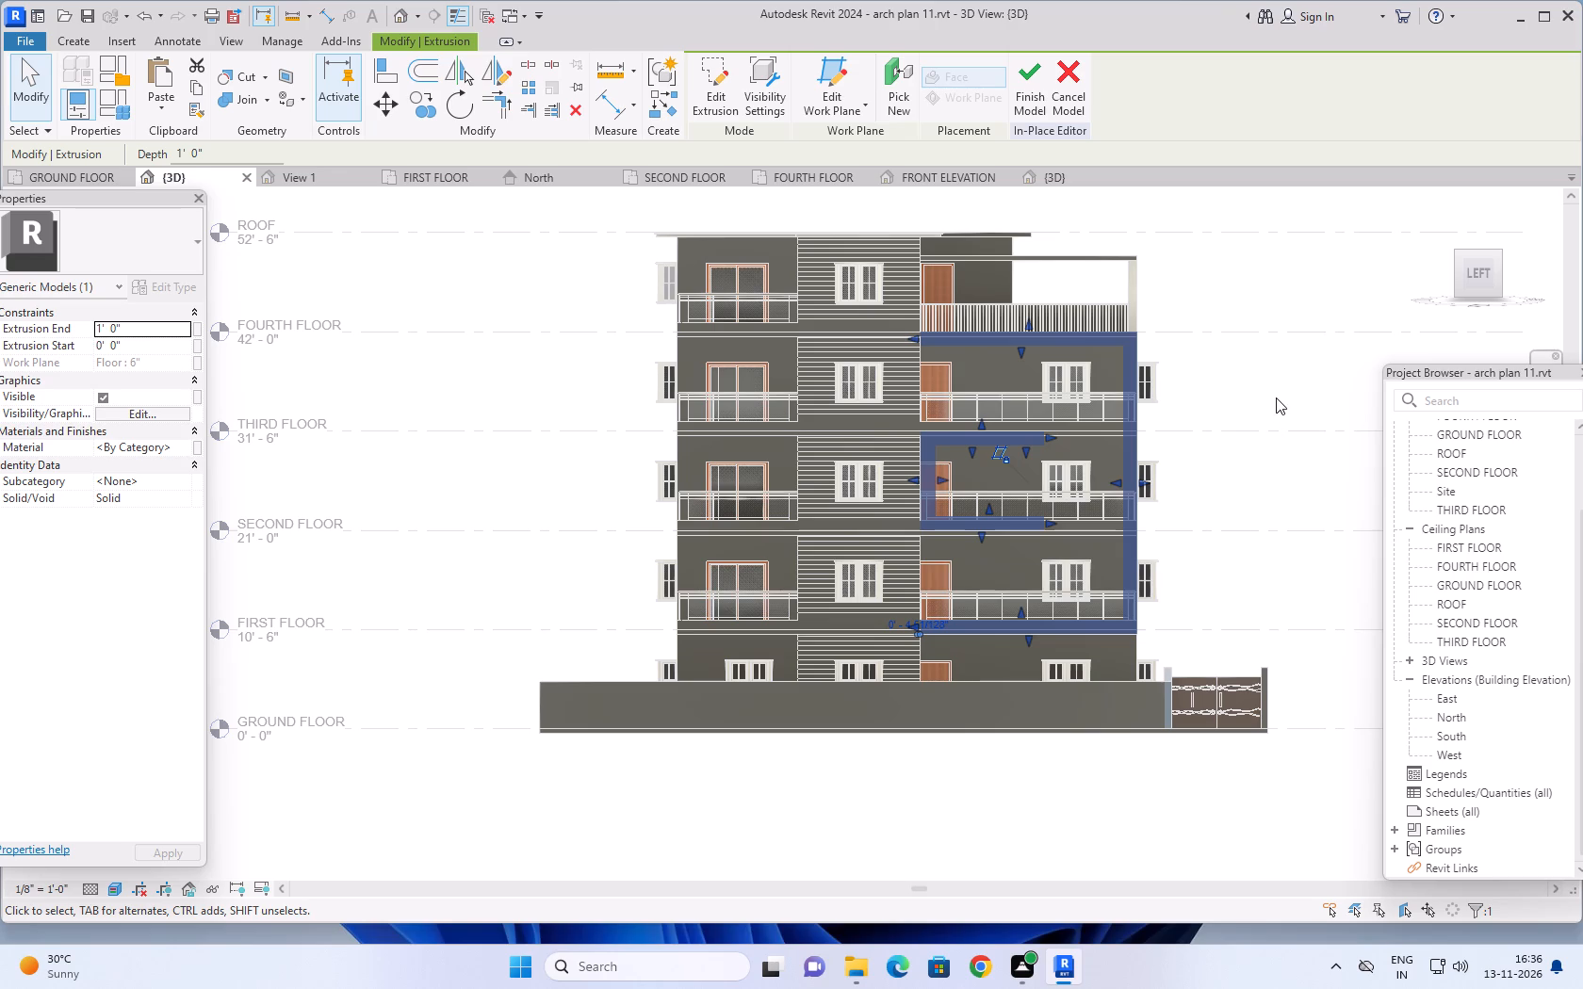
{"action": "middle_click_drag", "start_coordinate": [1275, 391], "coordinate": [1238, 413]}
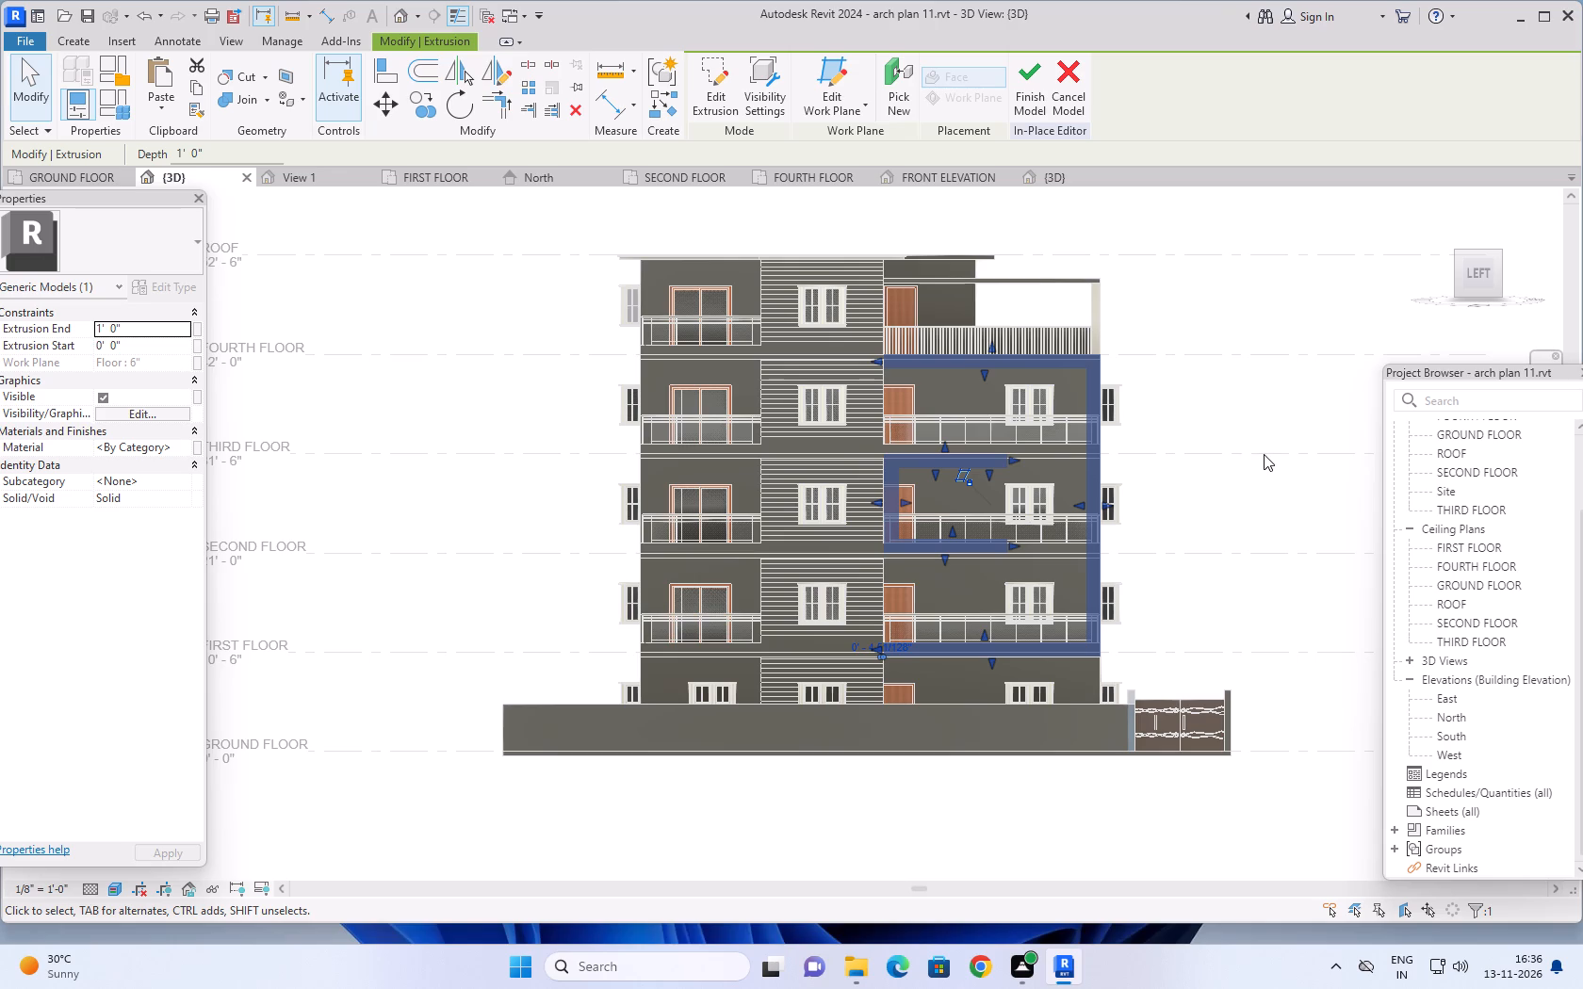
{"action": "left_click", "coordinate": [1230, 417]}
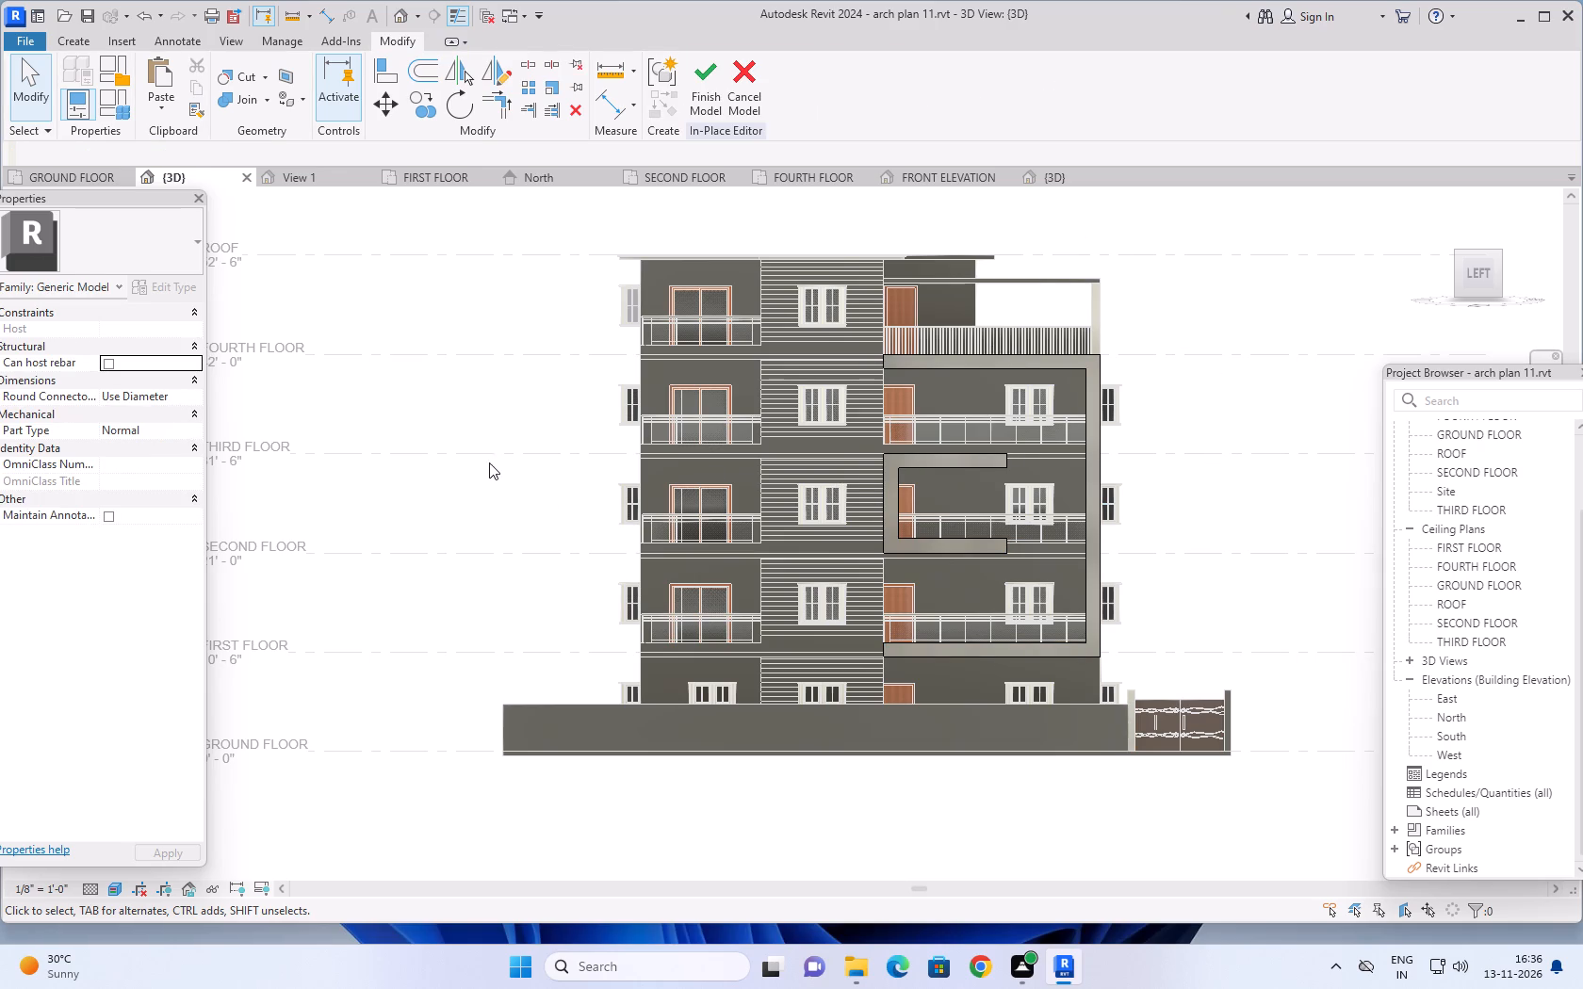
Examine the extruded frame bands on the balcony facade from several angles around the building.
{"action": "middle_click_drag", "start_coordinate": [490, 414], "coordinate": [575, 555], "text": "shift"}
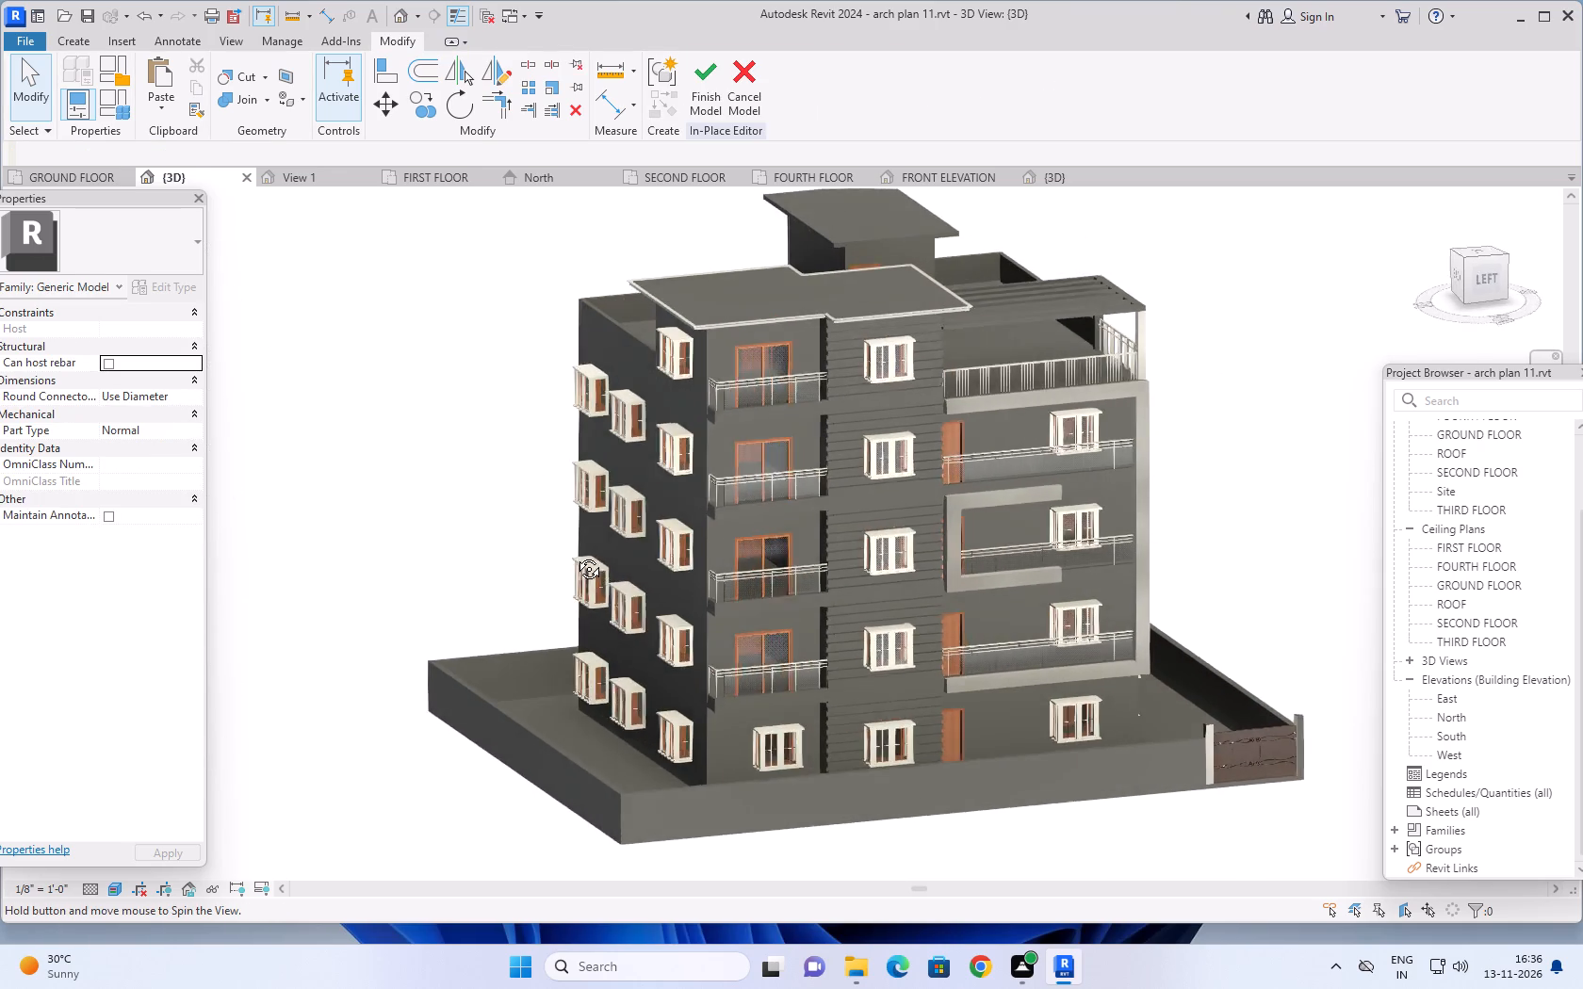
{"action": "middle_click_drag", "start_coordinate": [575, 555], "coordinate": [666, 608], "text": "shift"}
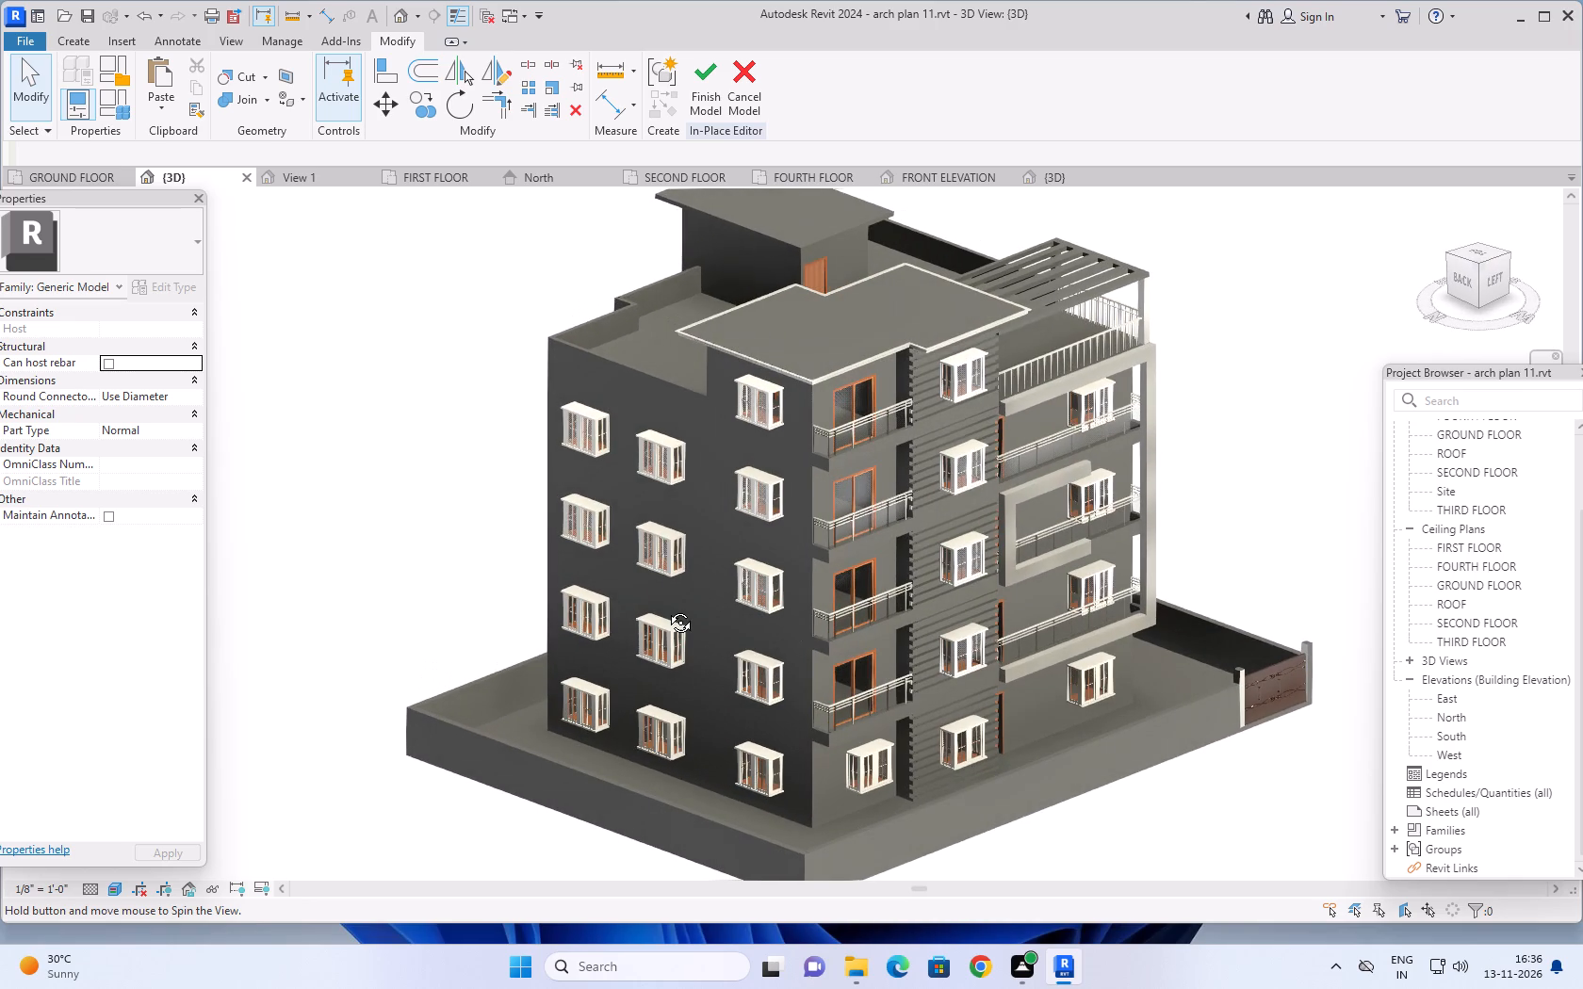
{"action": "middle_click_drag", "start_coordinate": [666, 608], "coordinate": [485, 444], "text": "shift"}
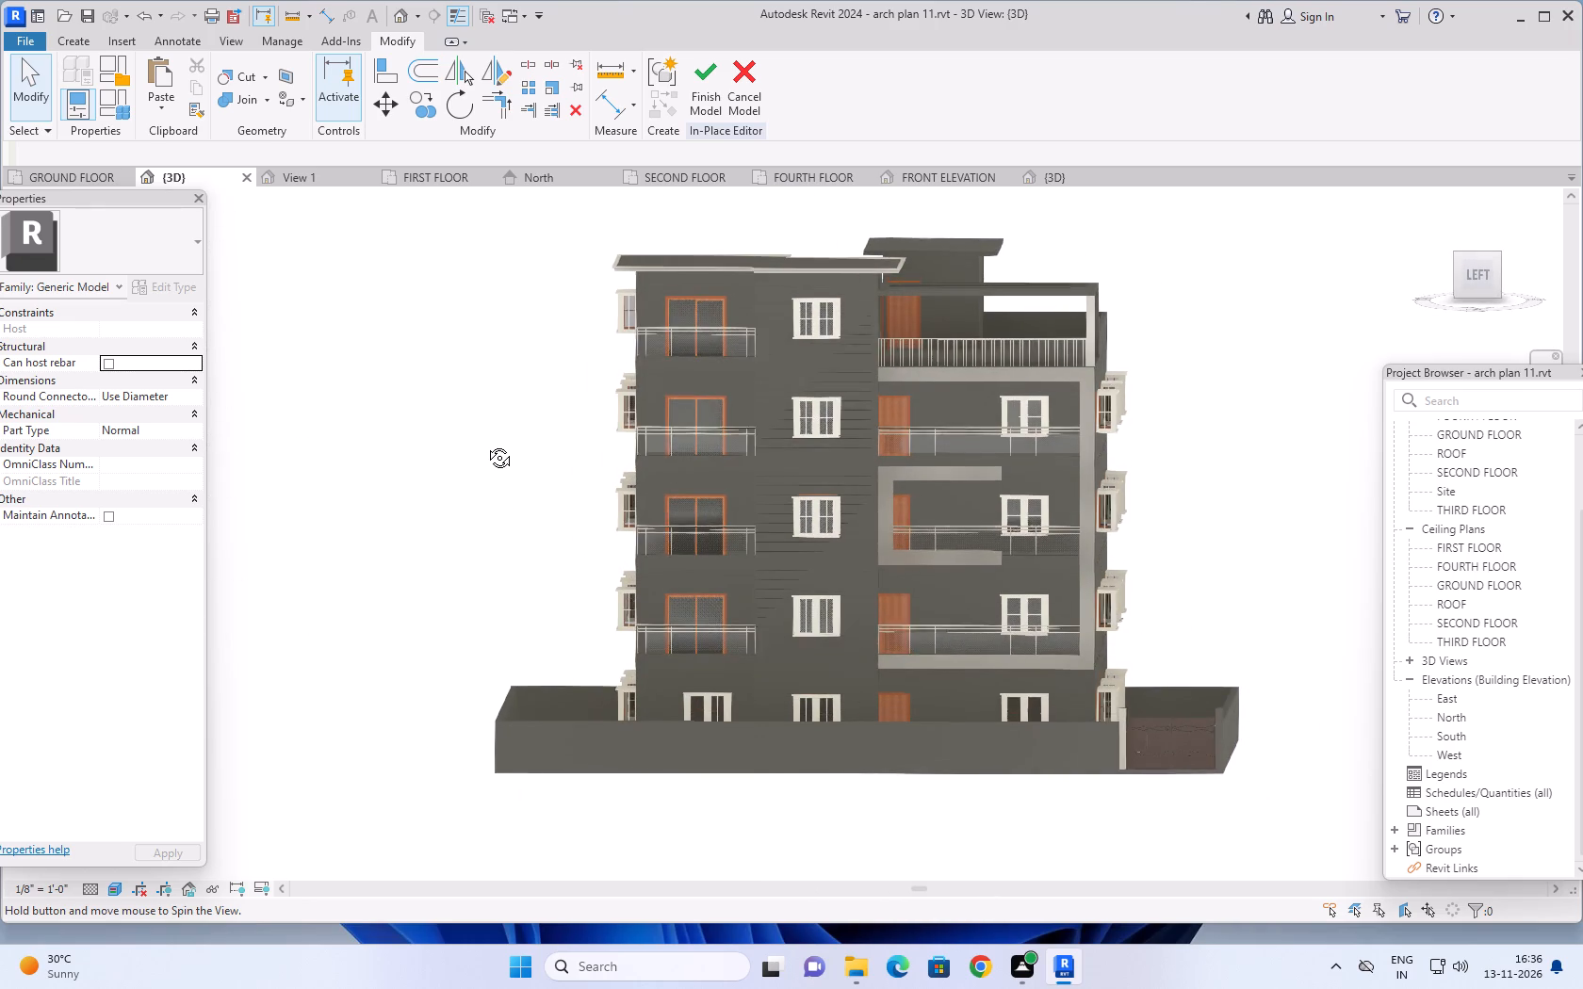
{"action": "middle_click_drag", "start_coordinate": [485, 444], "coordinate": [491, 416], "text": "shift"}
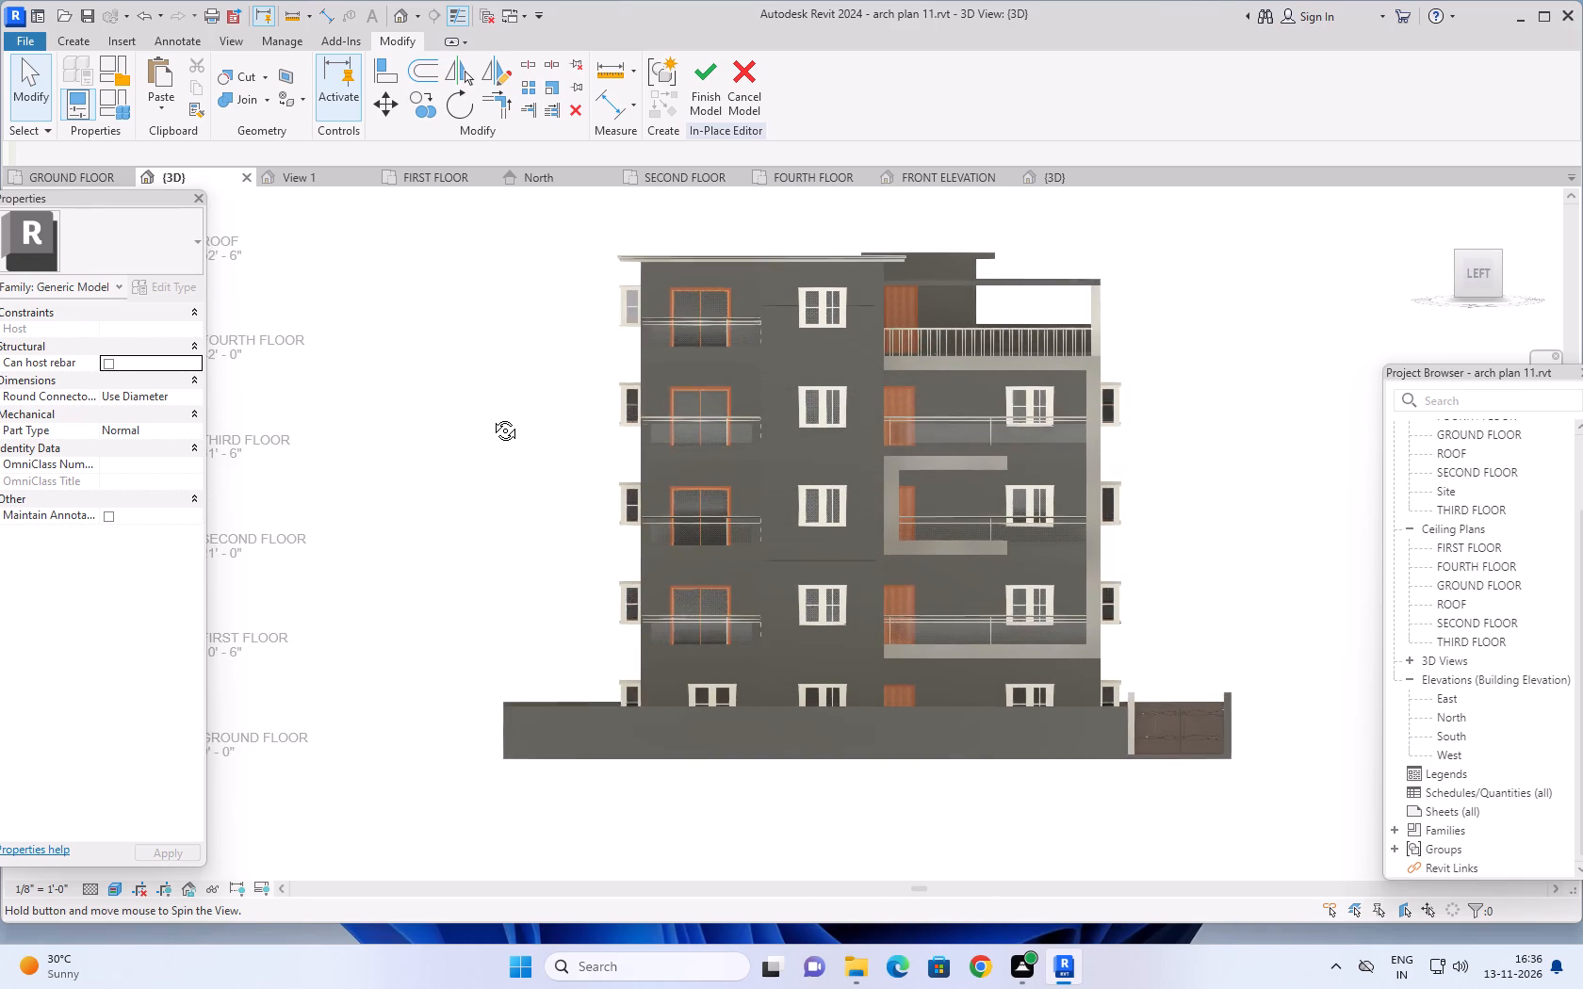
{"action": "middle_click_drag", "start_coordinate": [491, 416], "coordinate": [492, 429], "text": "shift"}
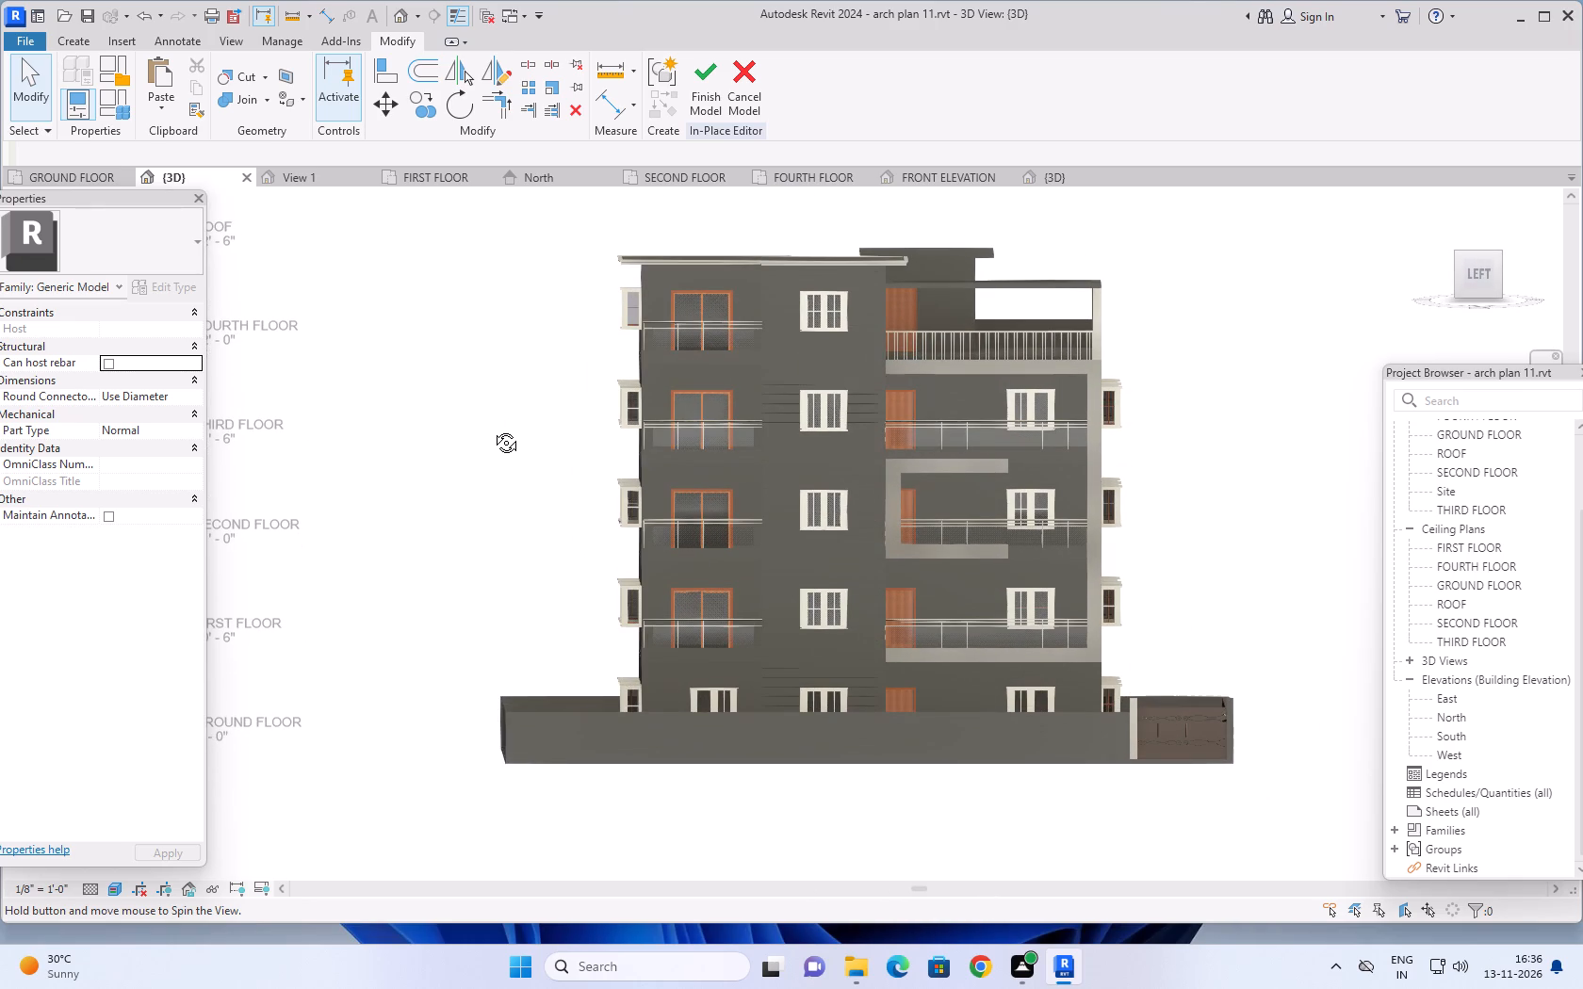
{"action": "middle_click_drag", "start_coordinate": [492, 429], "coordinate": [489, 428], "text": "shift"}
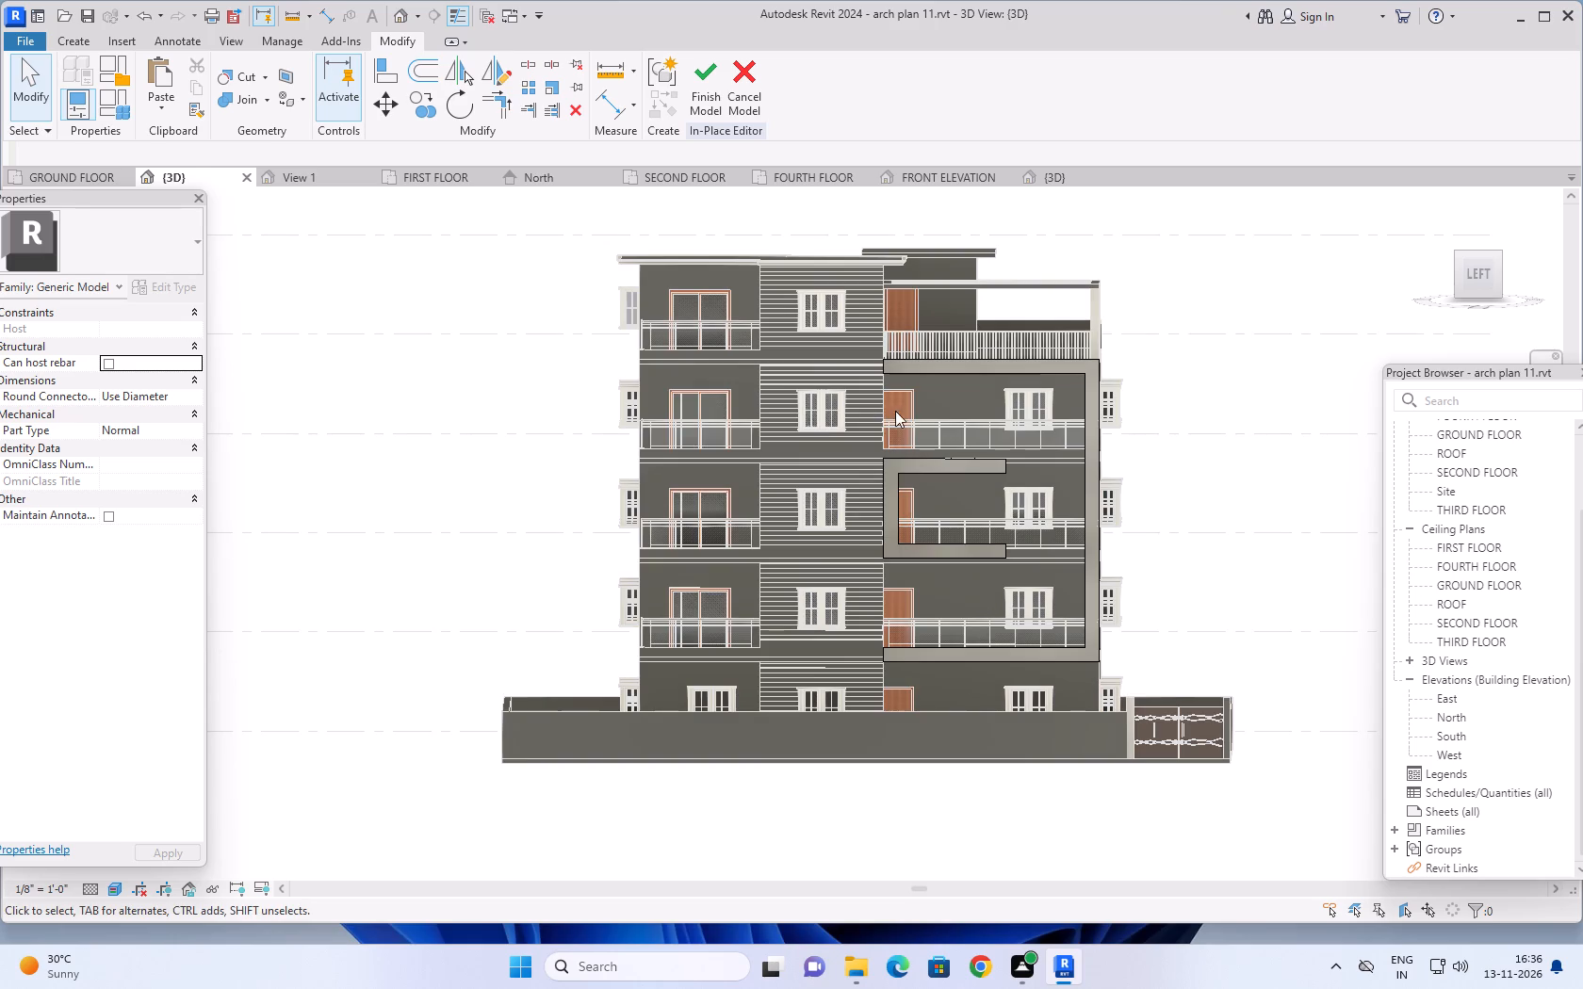
{"action": "scroll", "coordinate": [1169, 449], "scroll_direction": "down", "scroll_amount": 2}
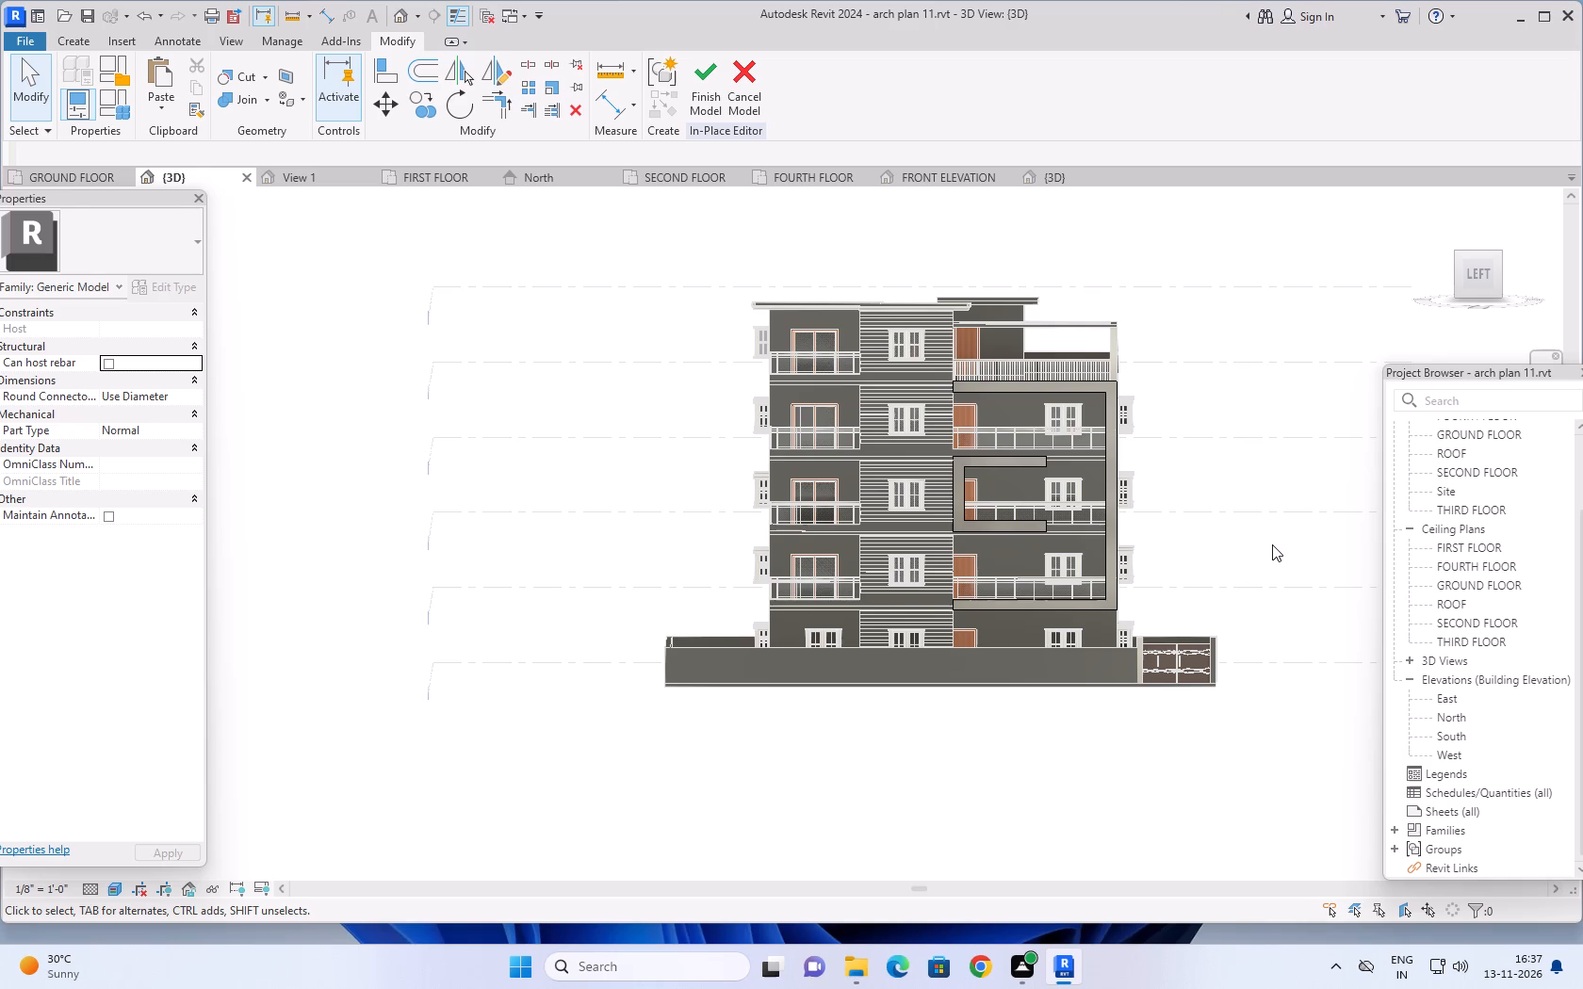
{"action": "middle_click_drag", "start_coordinate": [1279, 542], "coordinate": [1255, 572]}
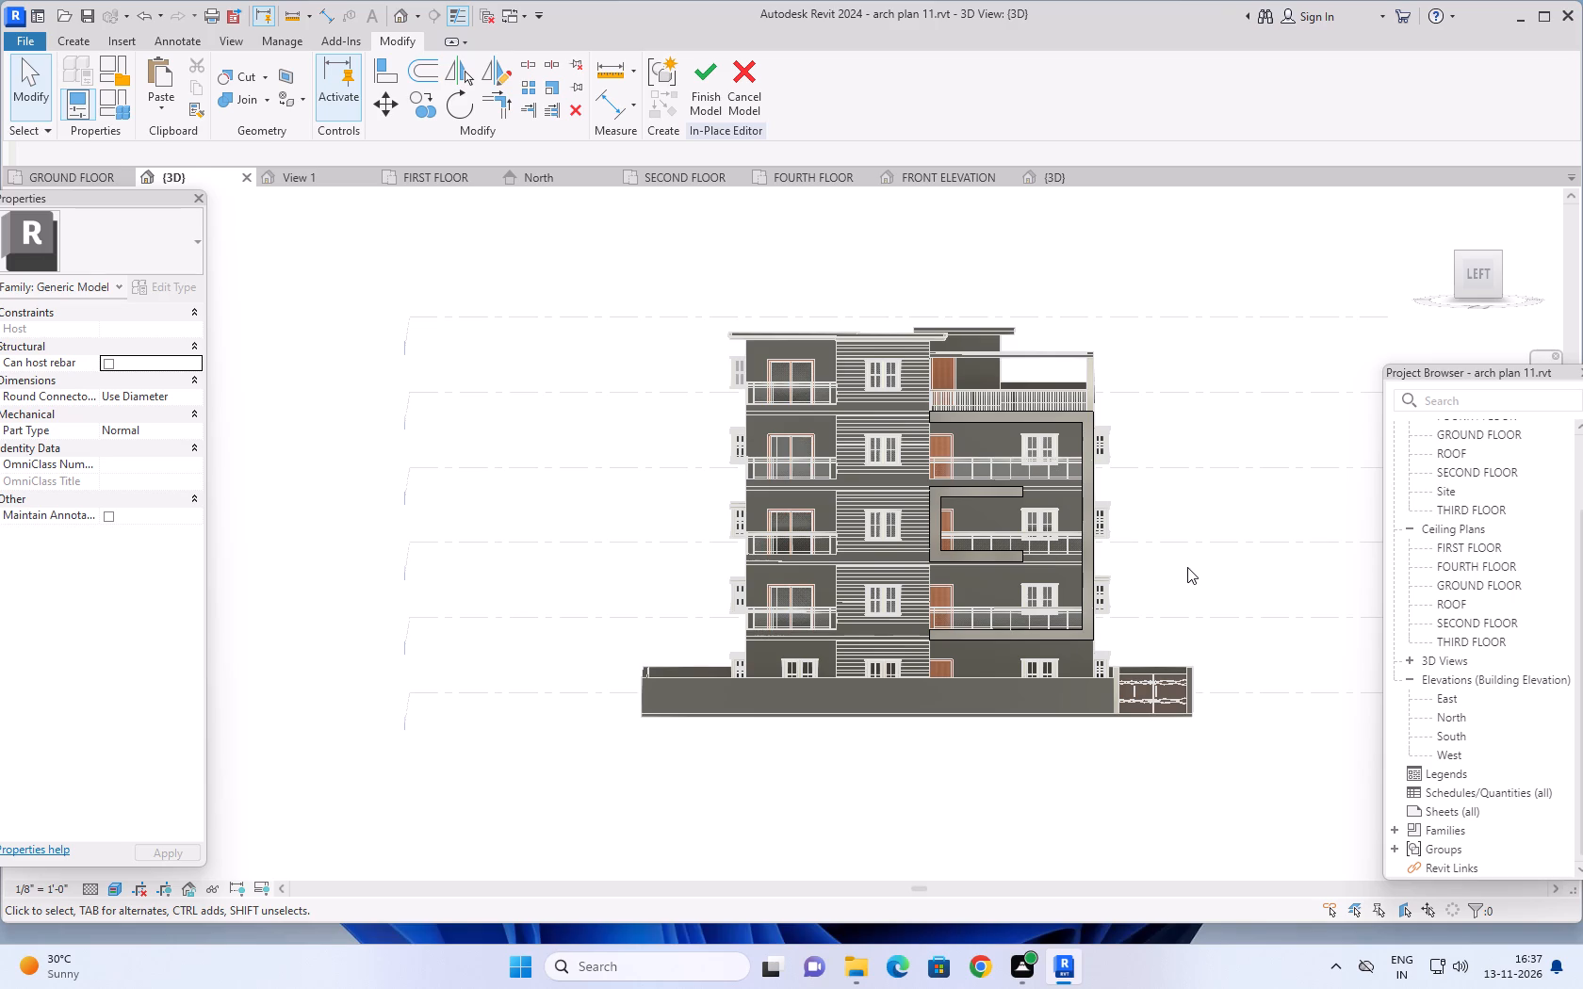
Examine the extruded frame bands around the balconies in the left-side 3D view of the building.
{"action": "scroll", "coordinate": [1177, 547], "scroll_direction": "up", "scroll_amount": 2}
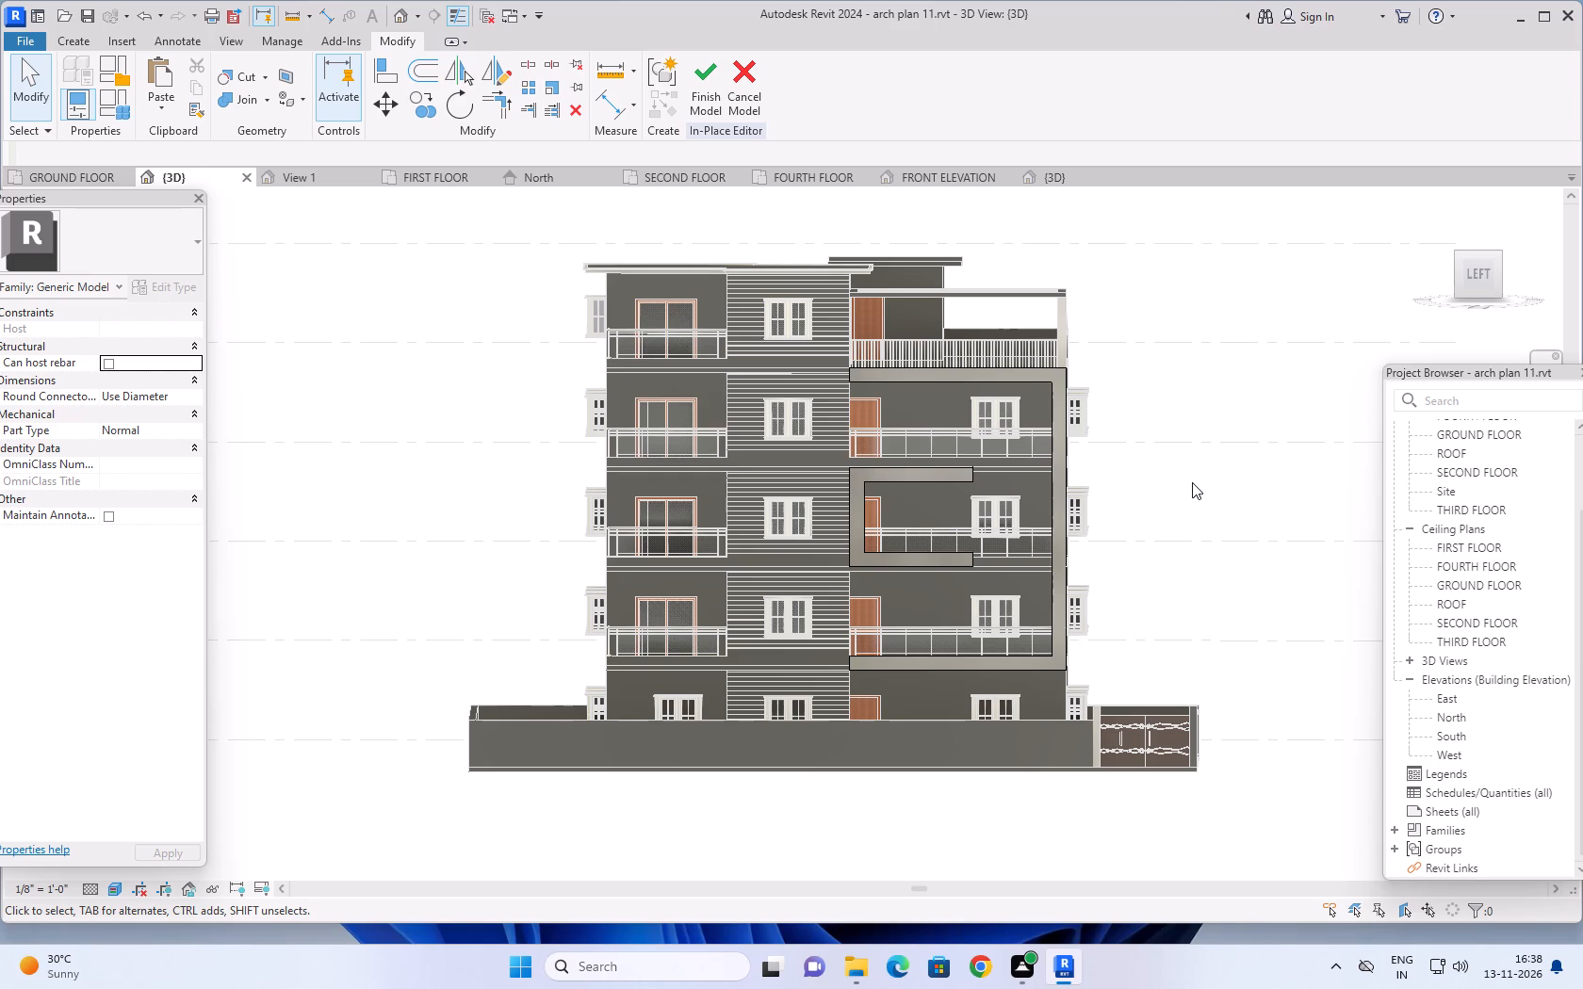
{"action": "middle_click_drag", "start_coordinate": [1185, 501], "coordinate": [1230, 503]}
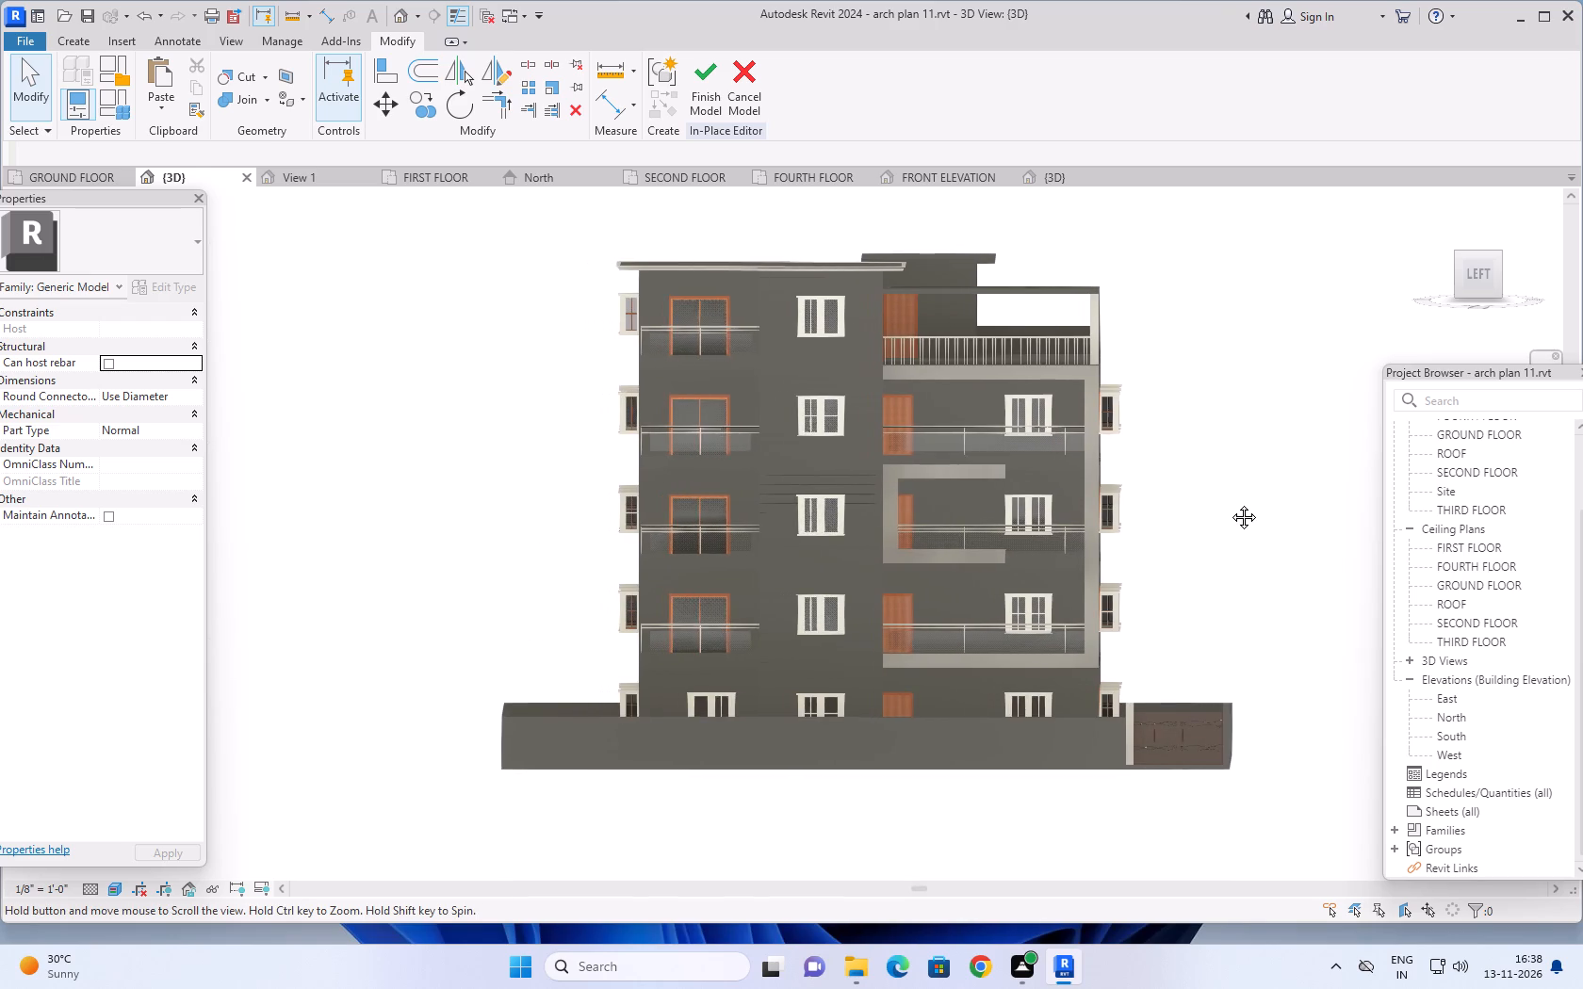
{"action": "middle_click_drag", "start_coordinate": [1230, 503], "coordinate": [1261, 530]}
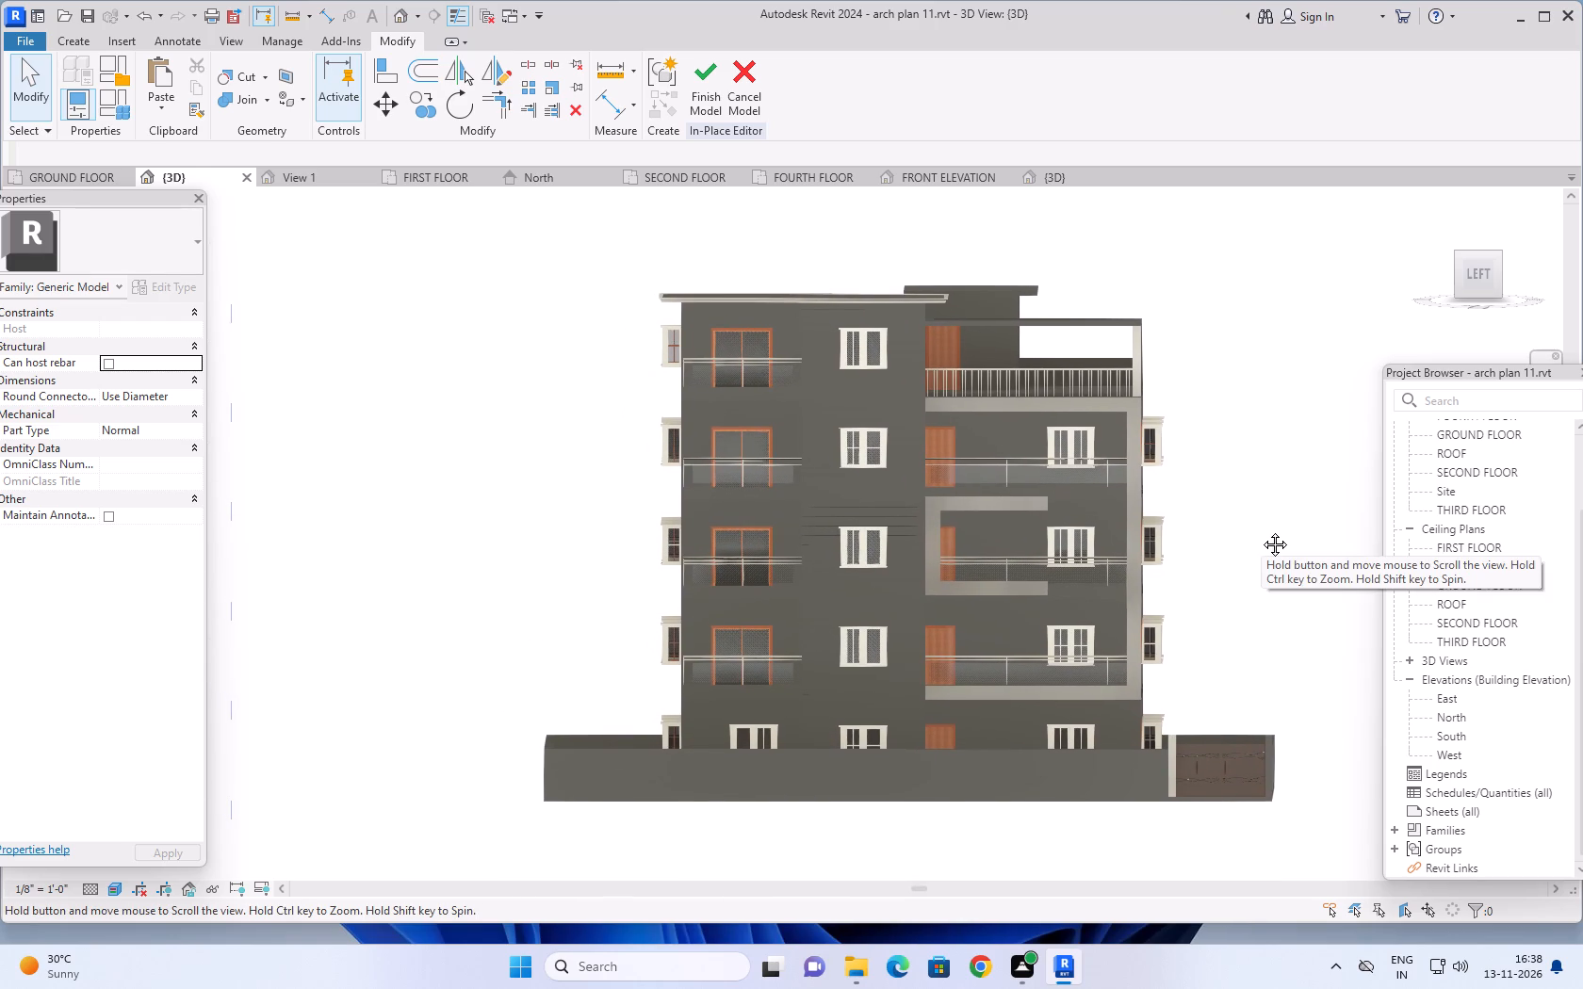
{"action": "middle_click_drag", "start_coordinate": [1261, 530], "coordinate": [1263, 544]}
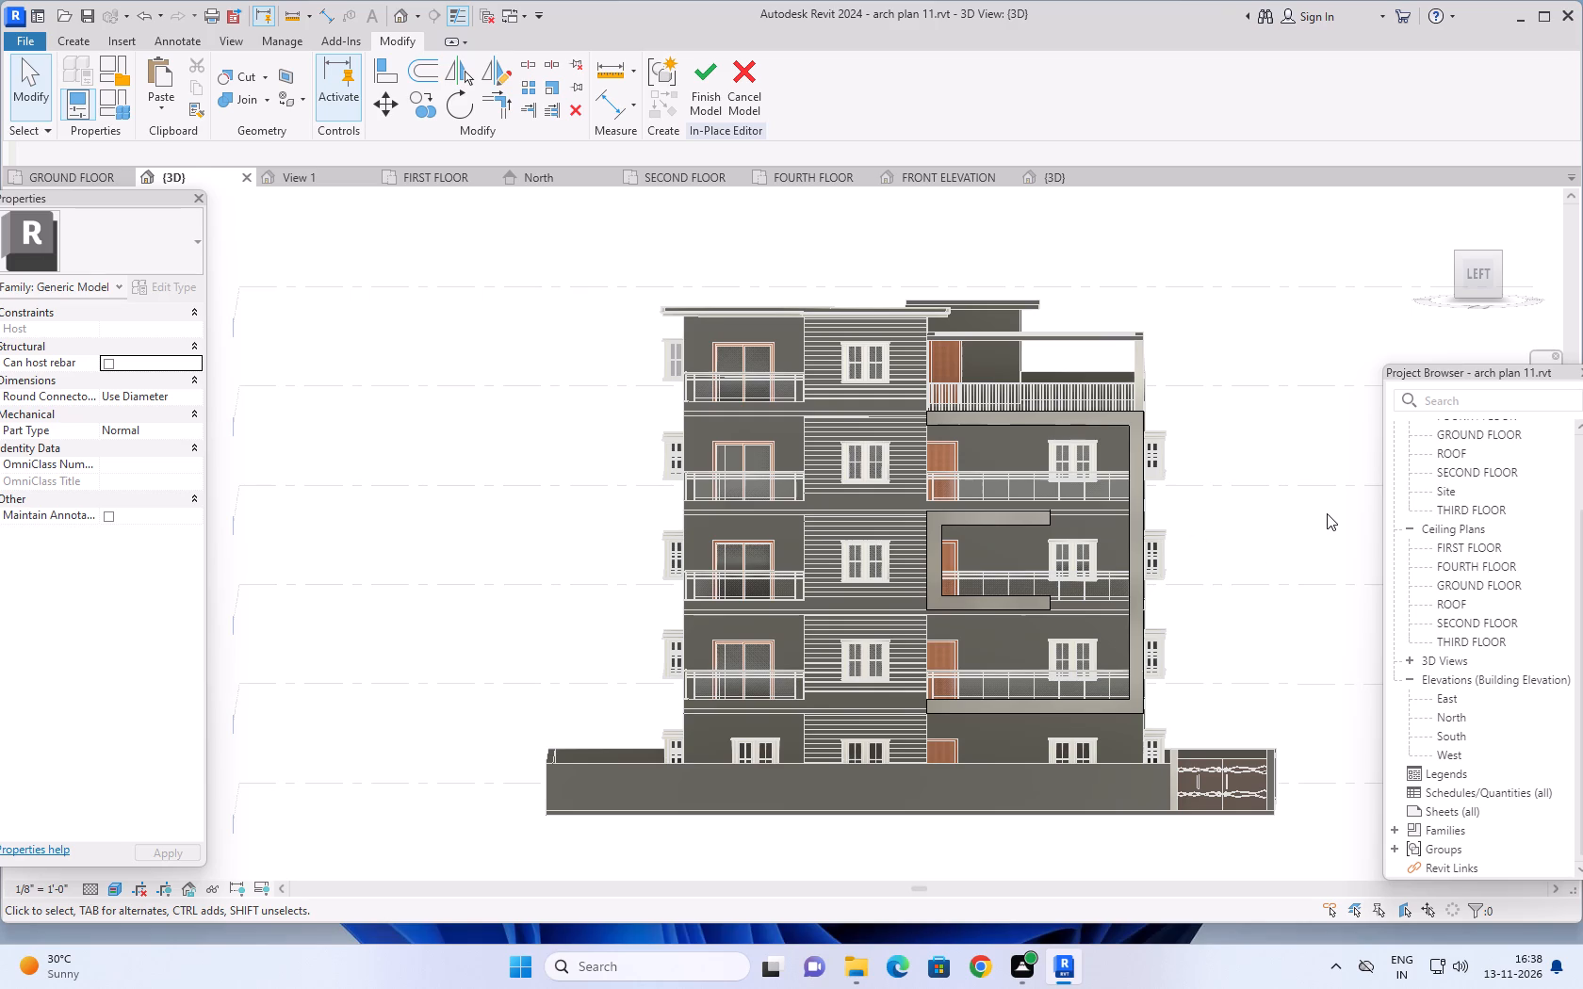
{"action": "scroll", "coordinate": [1263, 585], "scroll_direction": "down", "scroll_amount": 1}
{"action": "middle_click_drag", "start_coordinate": [1260, 564], "coordinate": [1232, 541]}
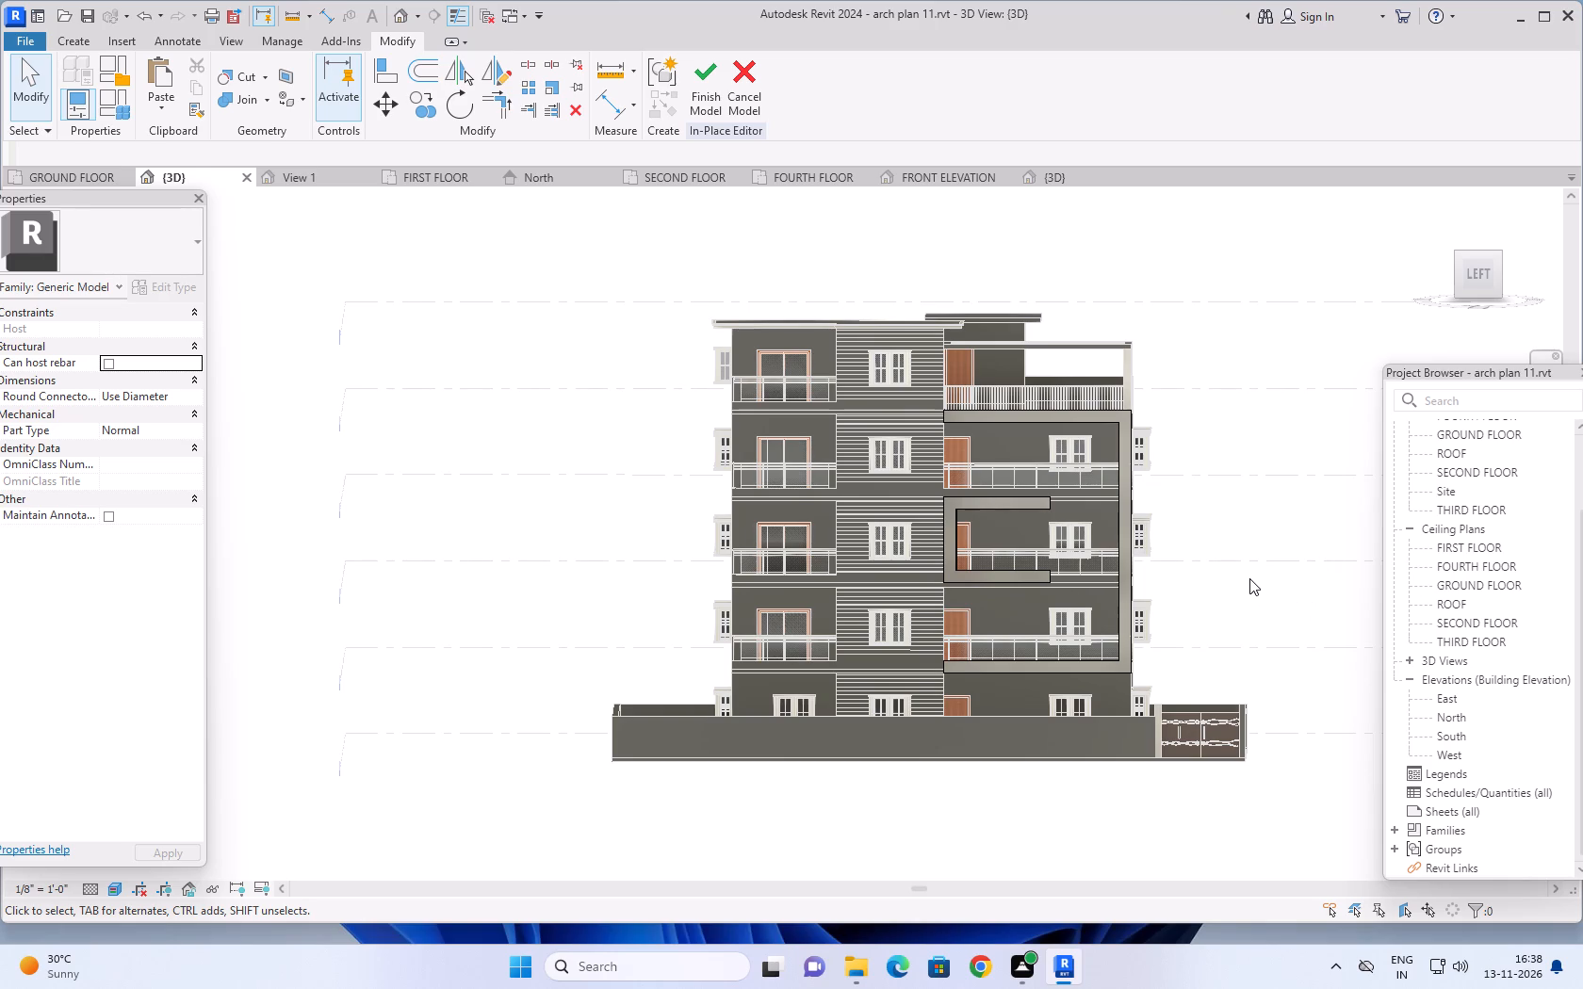
{"action": "scroll", "coordinate": [1237, 568], "scroll_direction": "down", "scroll_amount": 1}
{"action": "middle_click_drag", "start_coordinate": [1286, 519], "coordinate": [1262, 519]}
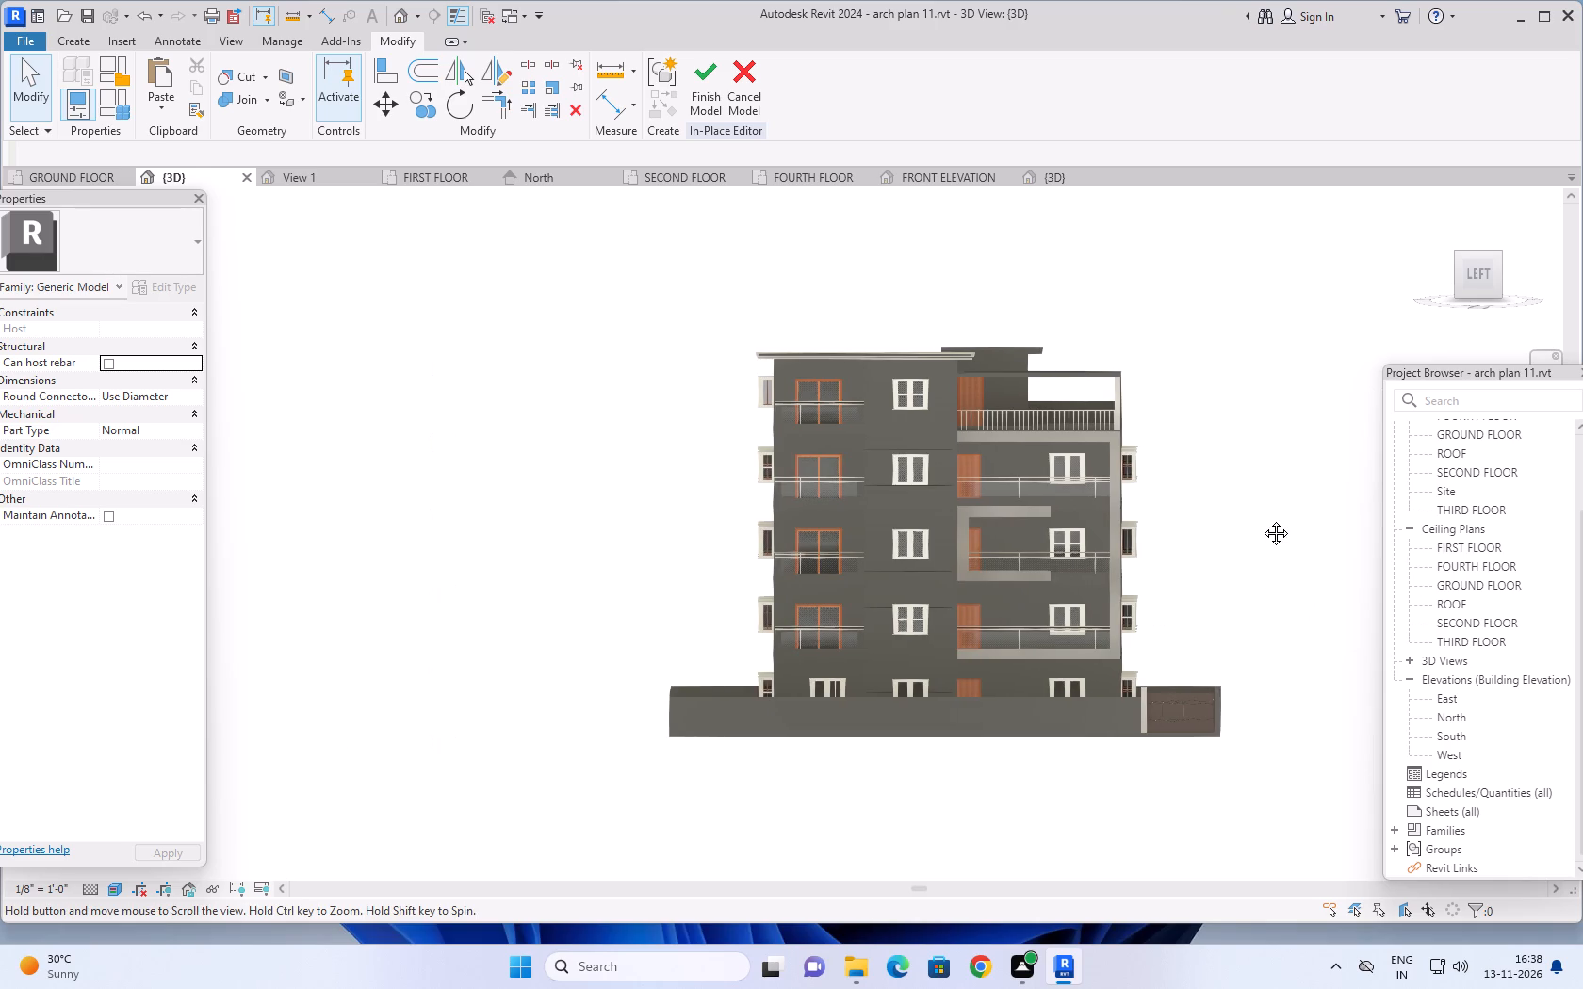
{"action": "middle_click_drag", "start_coordinate": [1262, 519], "coordinate": [1267, 555]}
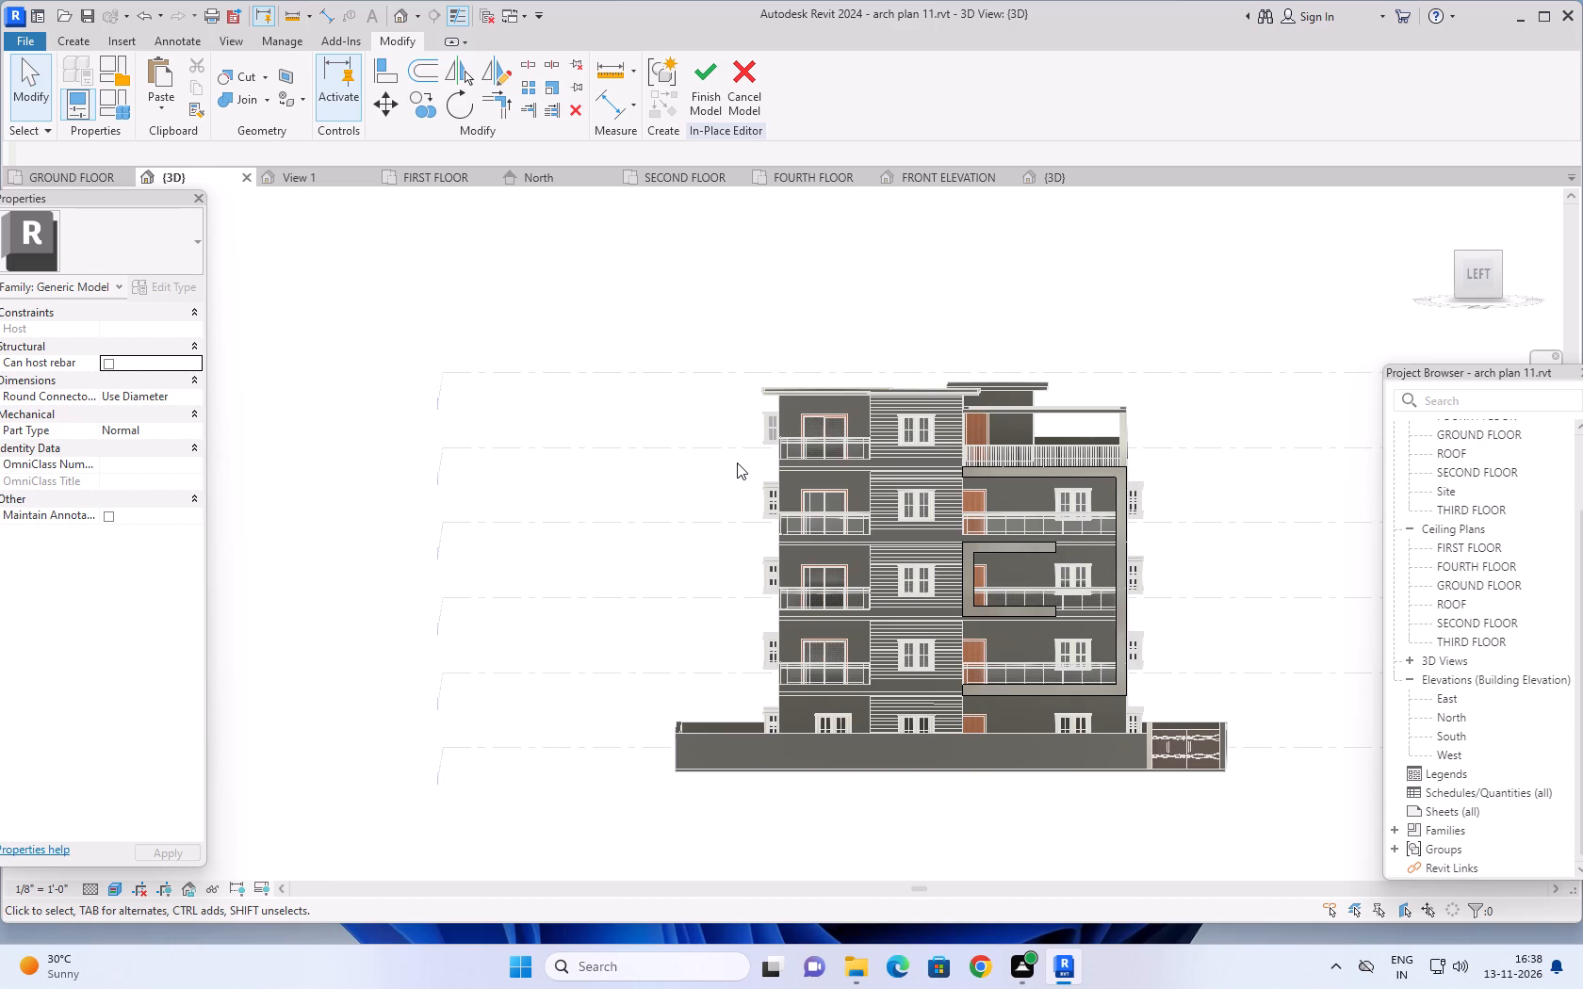
{"action": "scroll", "coordinate": [759, 469], "scroll_direction": "up", "scroll_amount": 3}
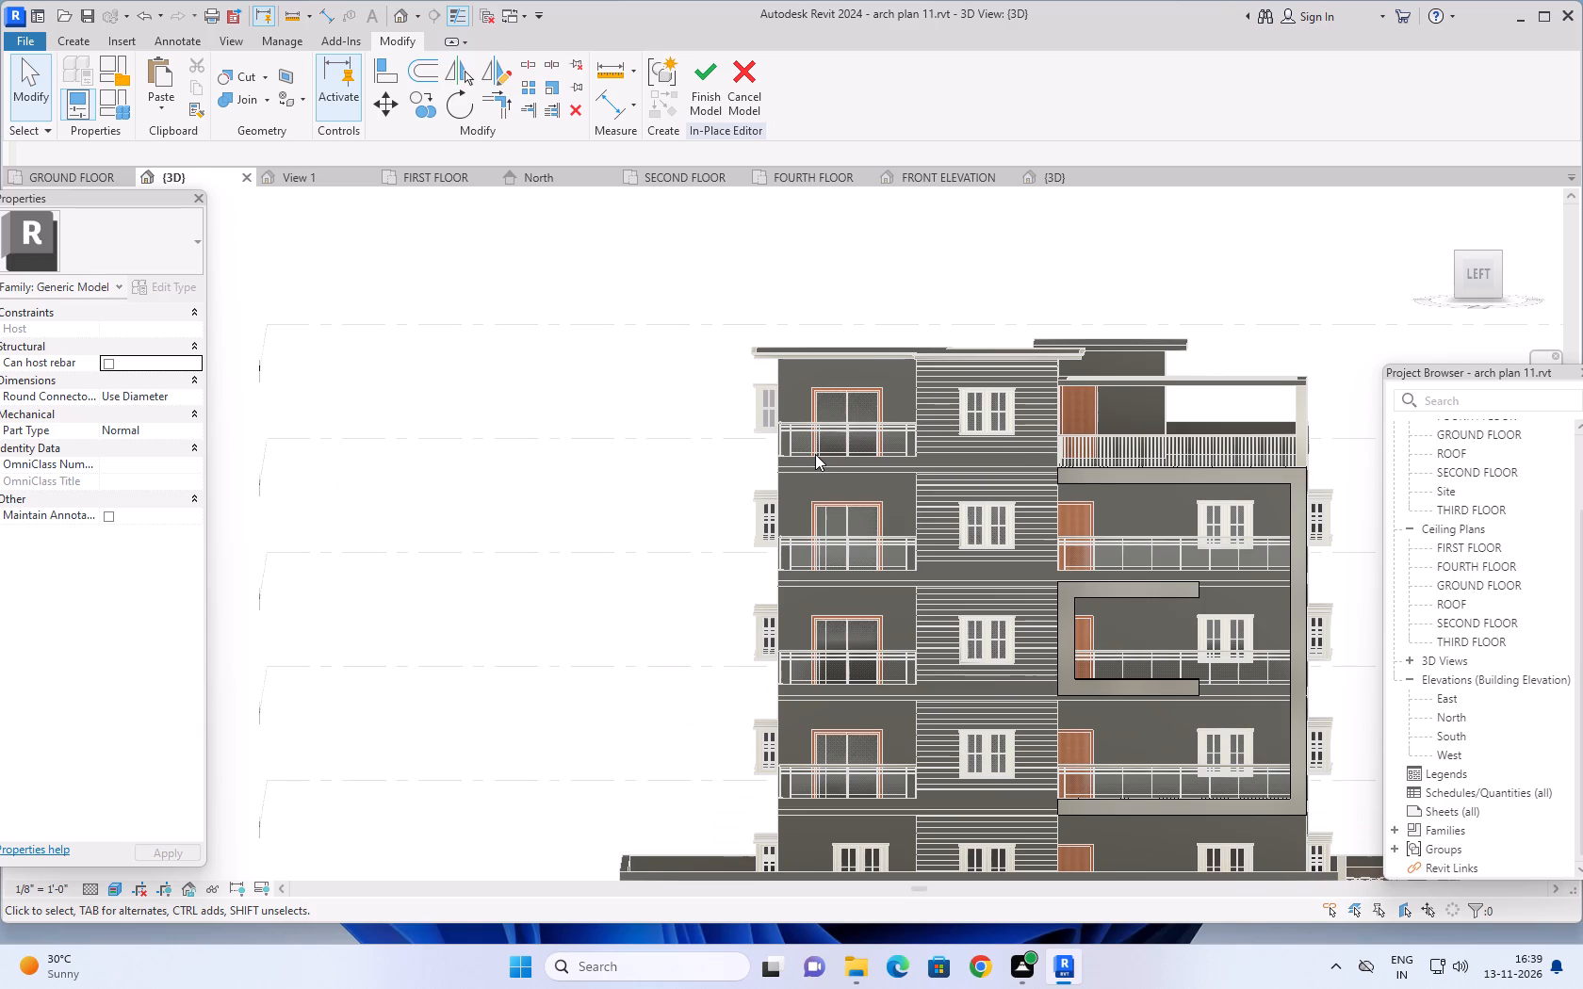
{"action": "scroll", "coordinate": [815, 454], "scroll_direction": "down", "scroll_amount": 1}
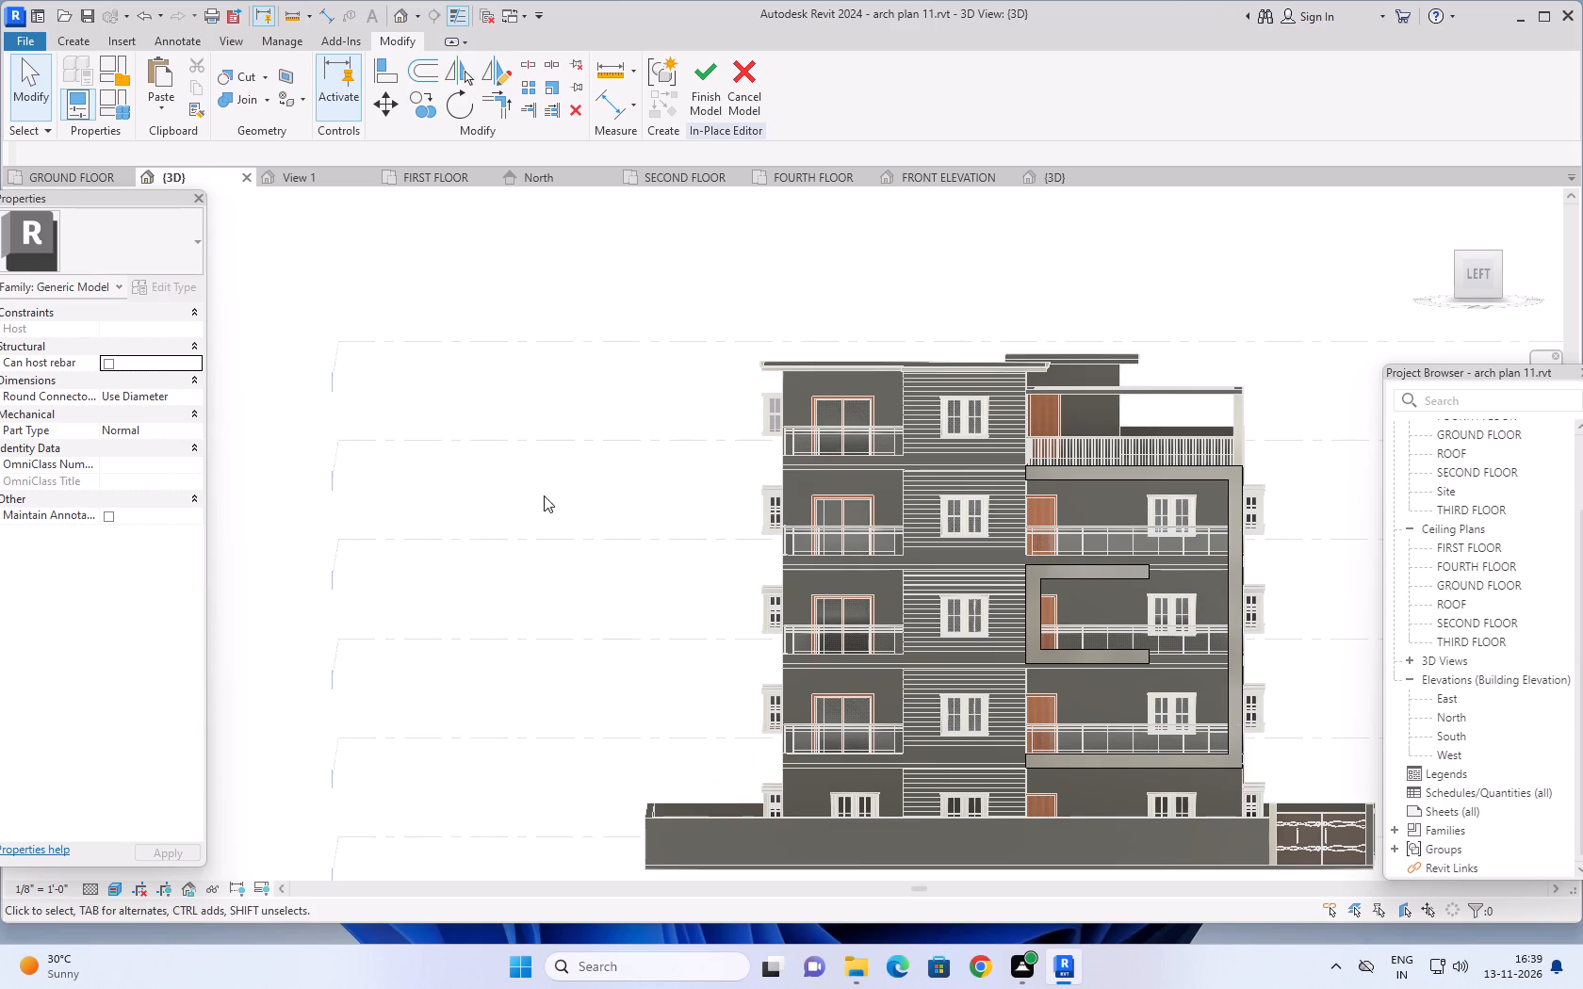
{"action": "middle_click", "coordinate": [575, 476], "text": "shift"}
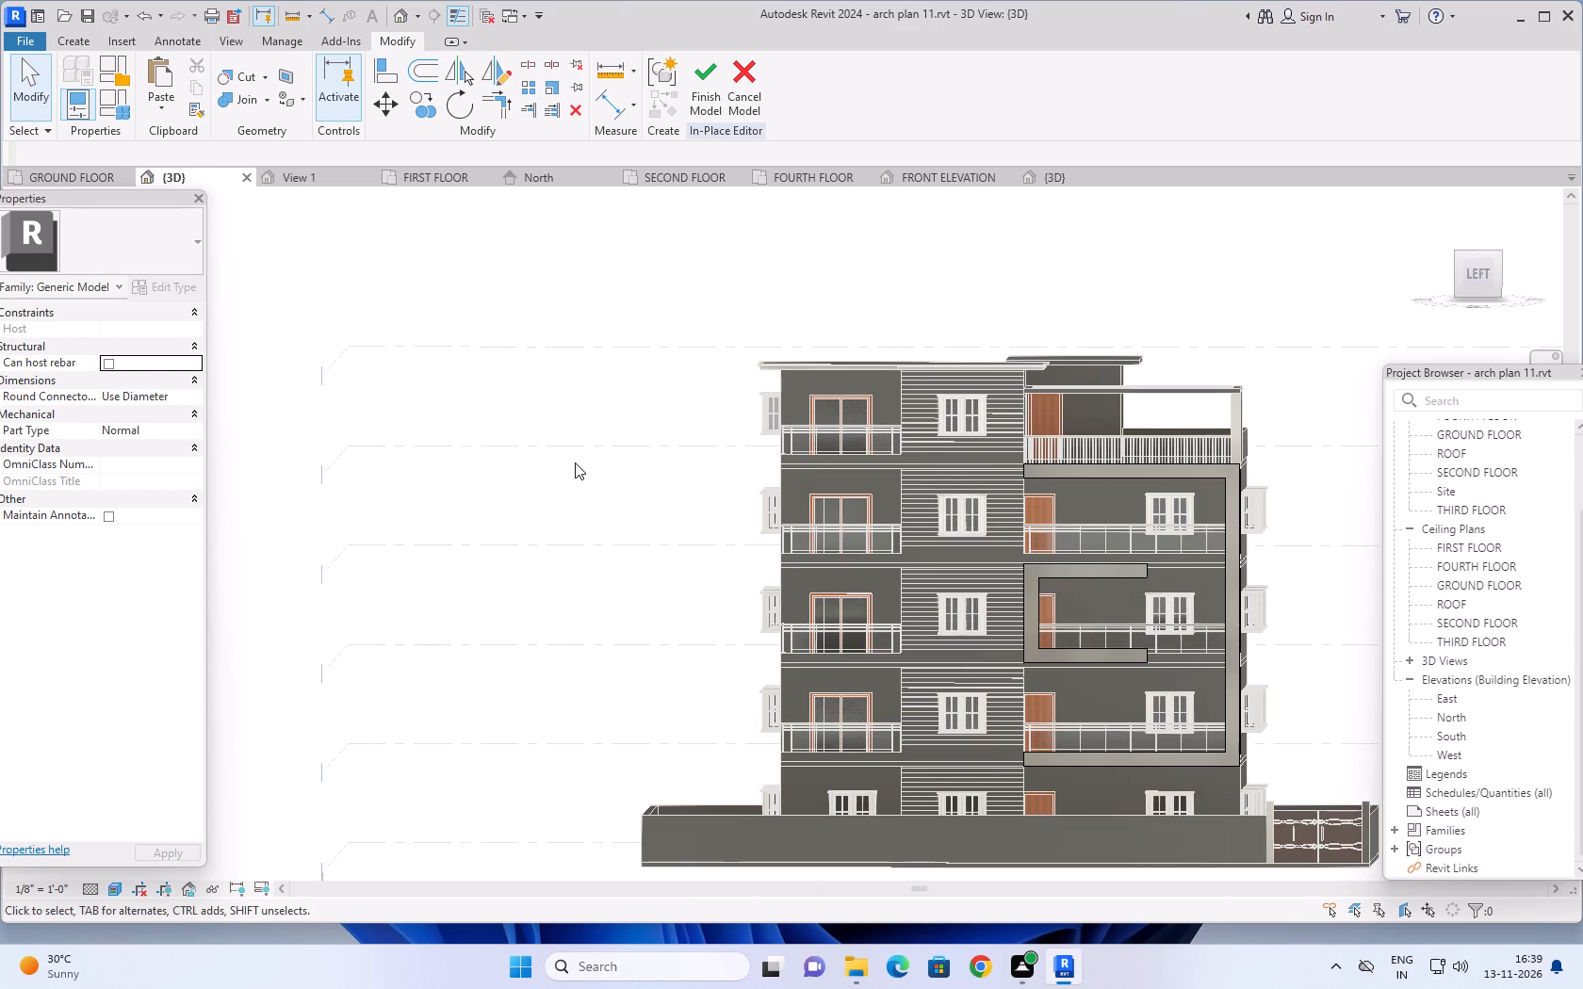
Finish the in-place model containing the balcony frame bands.
{"action": "left_click", "coordinate": [704, 80]}
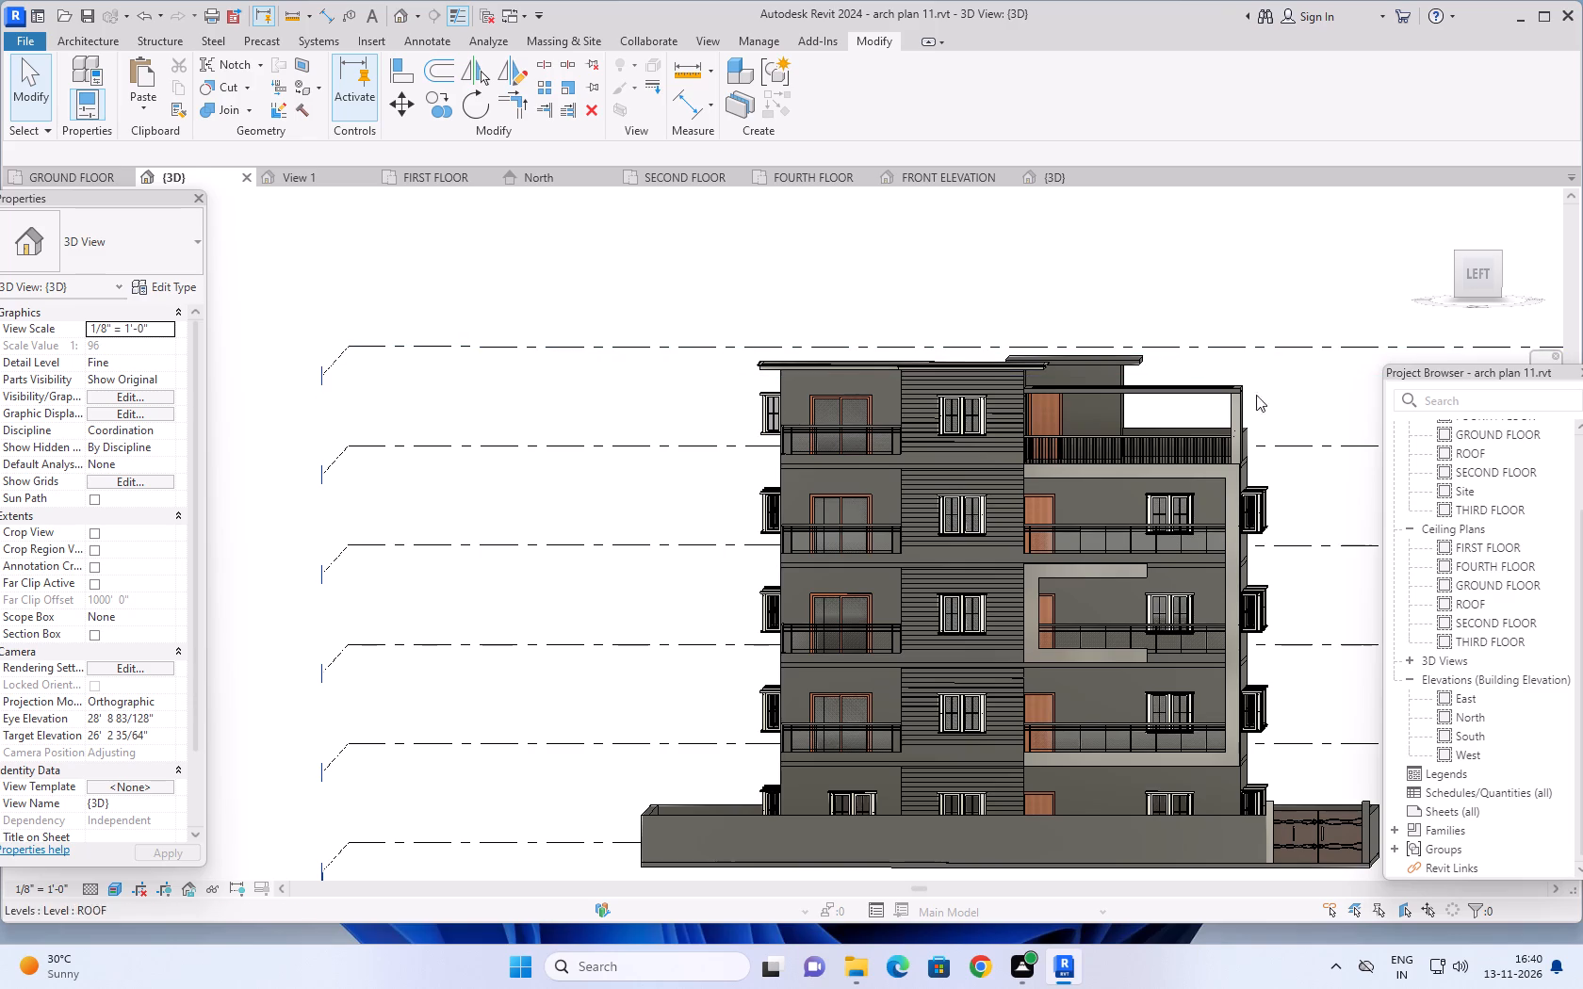
Examine the completed frame bands against the whole left facade, including the boundary wall and gate.
{"action": "scroll", "coordinate": [1135, 300], "scroll_direction": "down", "scroll_amount": 1}
{"action": "middle_click_drag", "start_coordinate": [1181, 281], "coordinate": [1152, 298]}
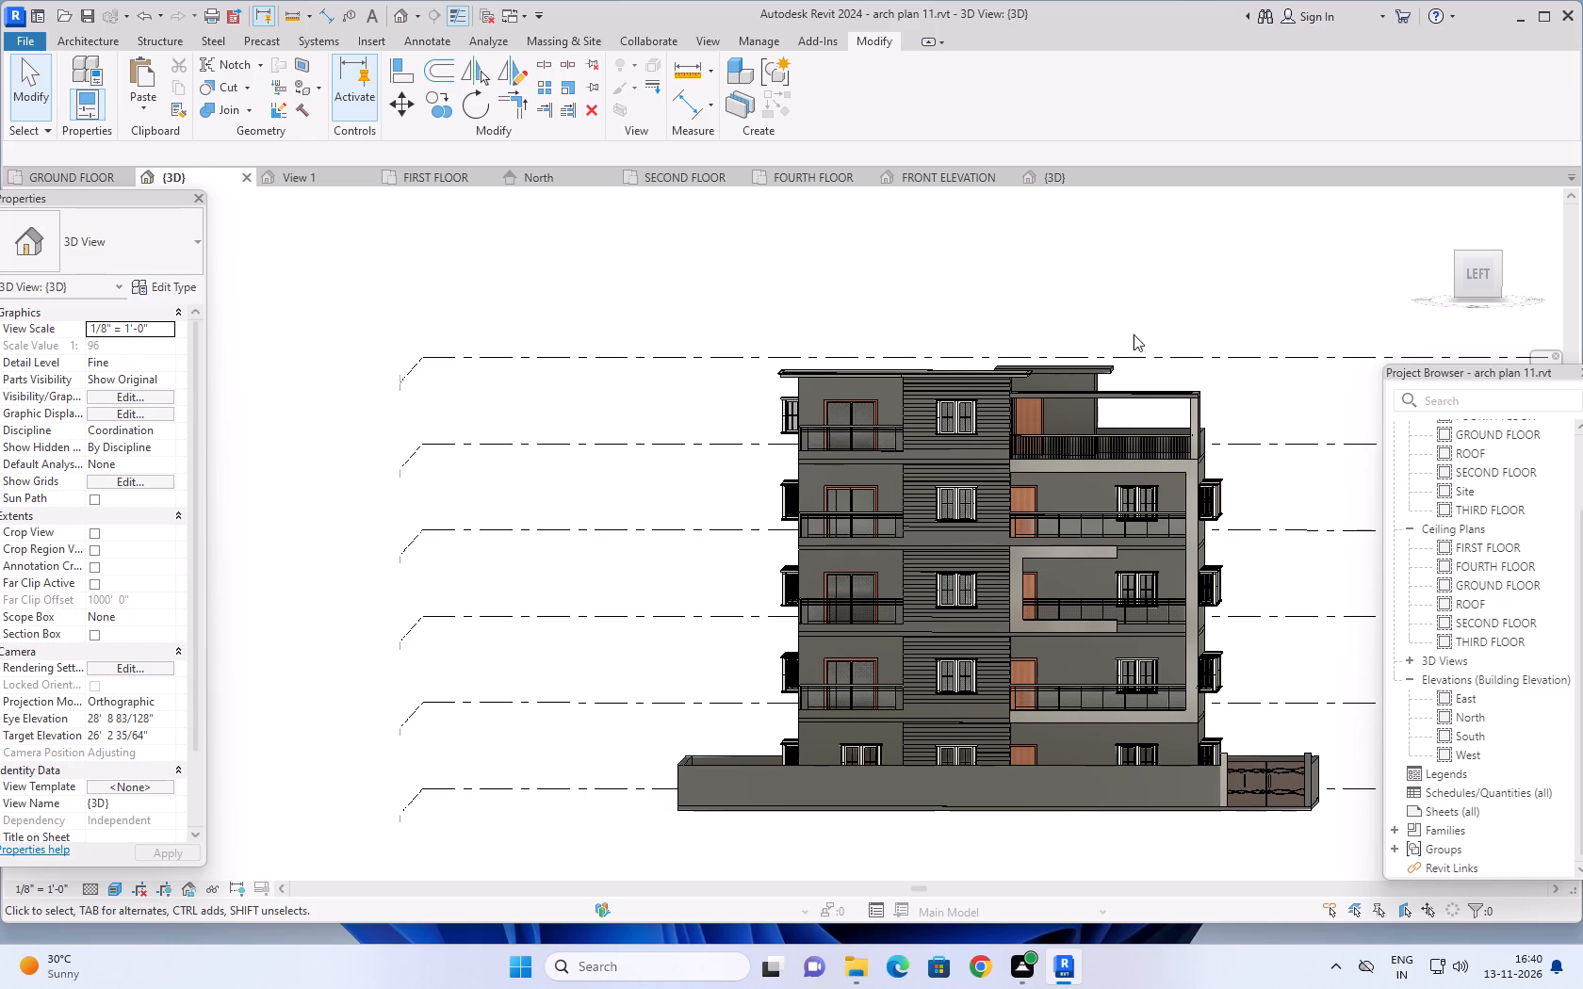
{"action": "scroll", "coordinate": [863, 308], "scroll_direction": "down", "scroll_amount": 1}
{"action": "middle_click_drag", "start_coordinate": [921, 295], "coordinate": [834, 316]}
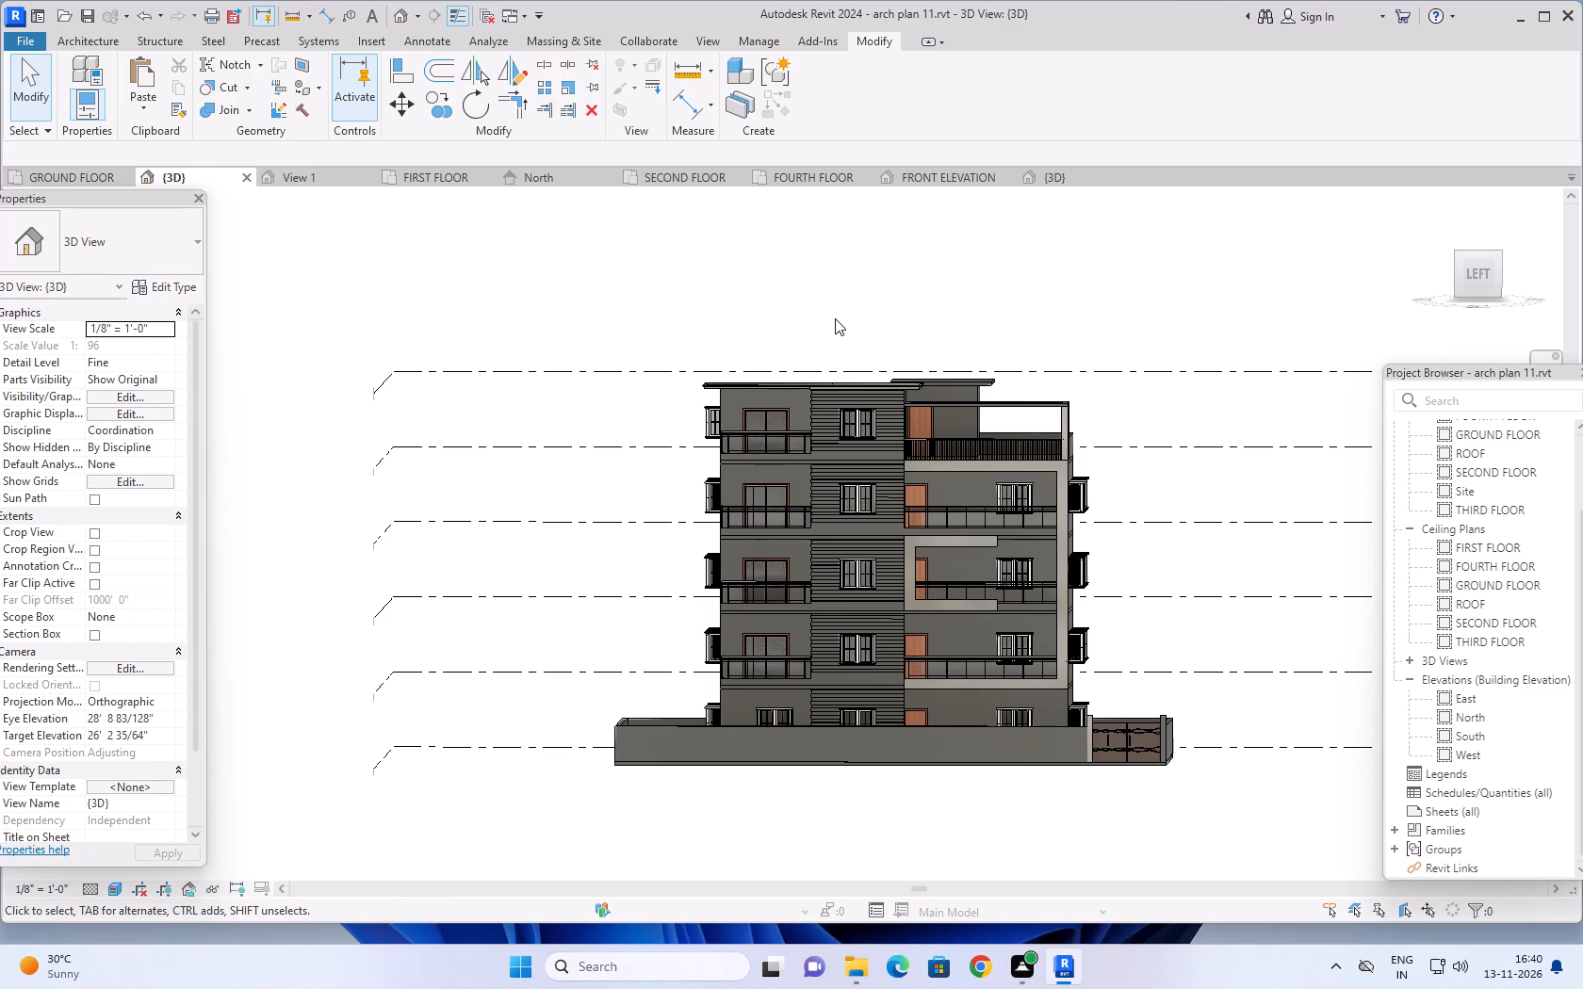
{"action": "scroll", "coordinate": [850, 818], "scroll_direction": "up", "scroll_amount": 1}
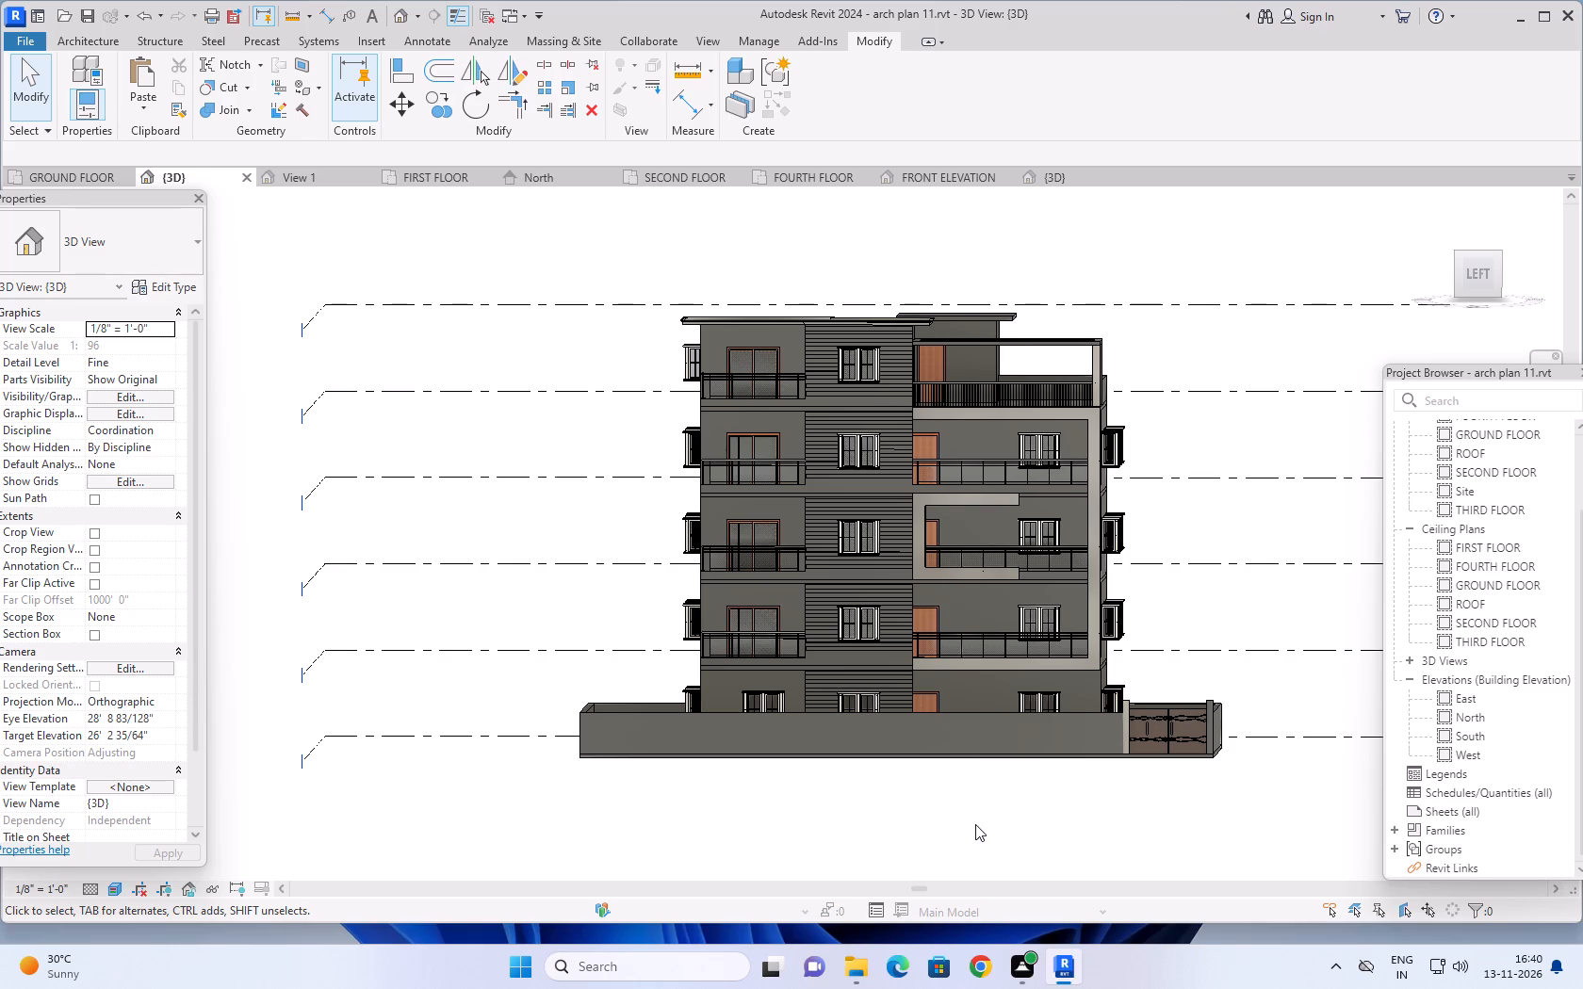
{"action": "middle_click_drag", "start_coordinate": [972, 822], "coordinate": [953, 817]}
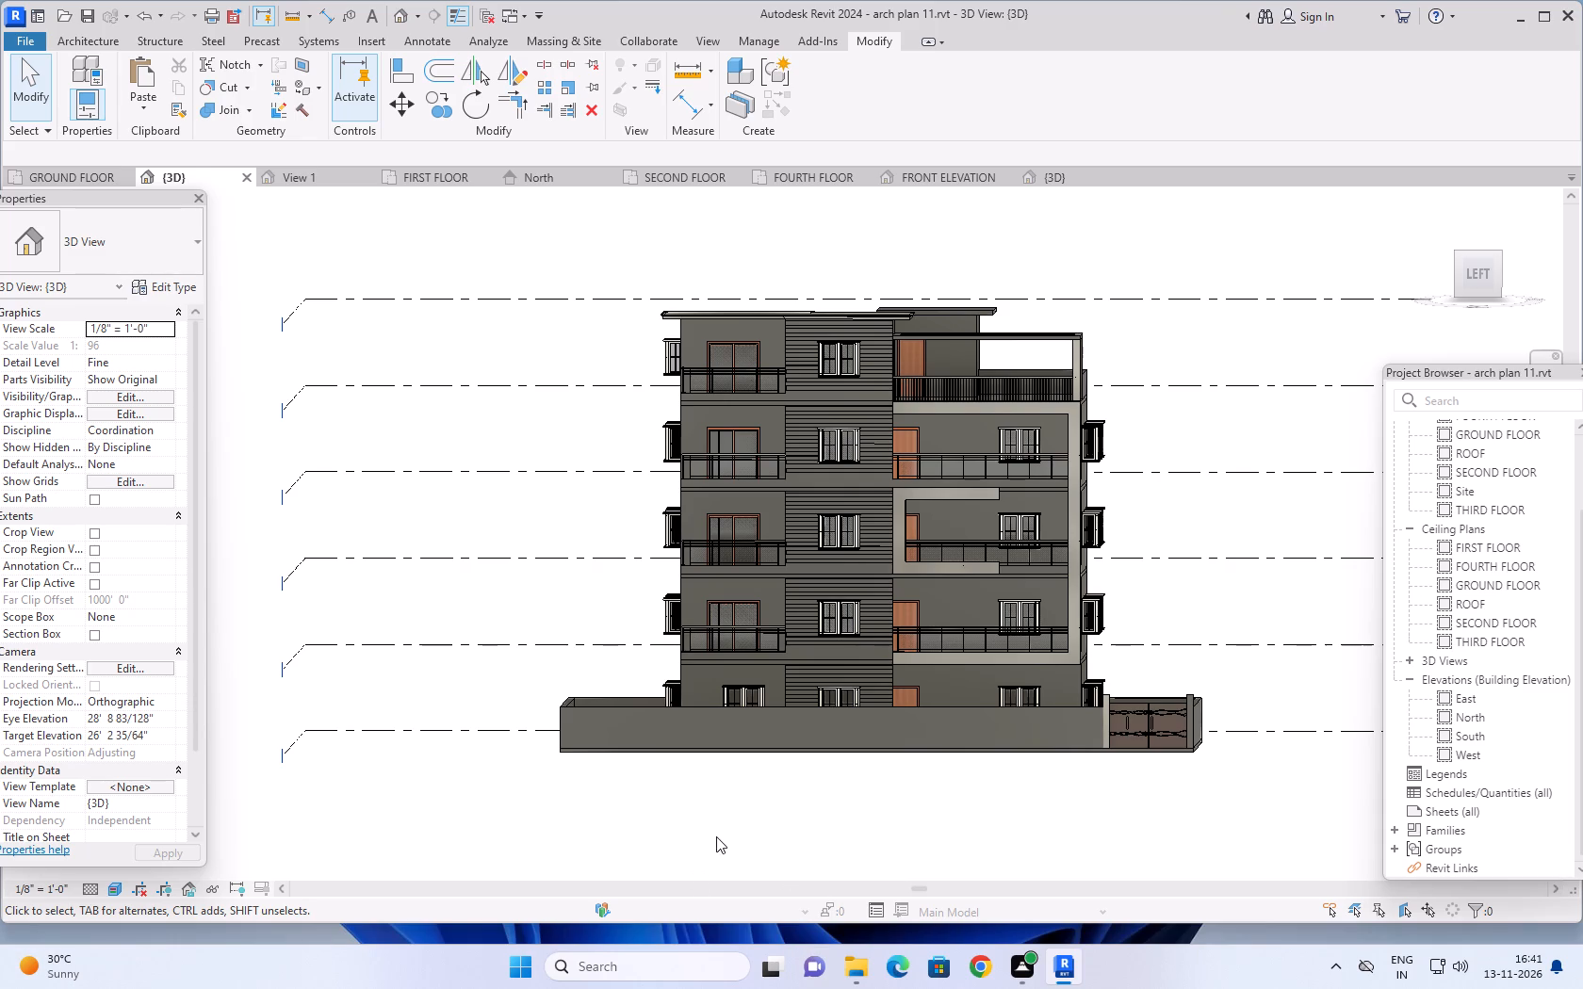
{"action": "middle_click_drag", "start_coordinate": [729, 828], "coordinate": [814, 822]}
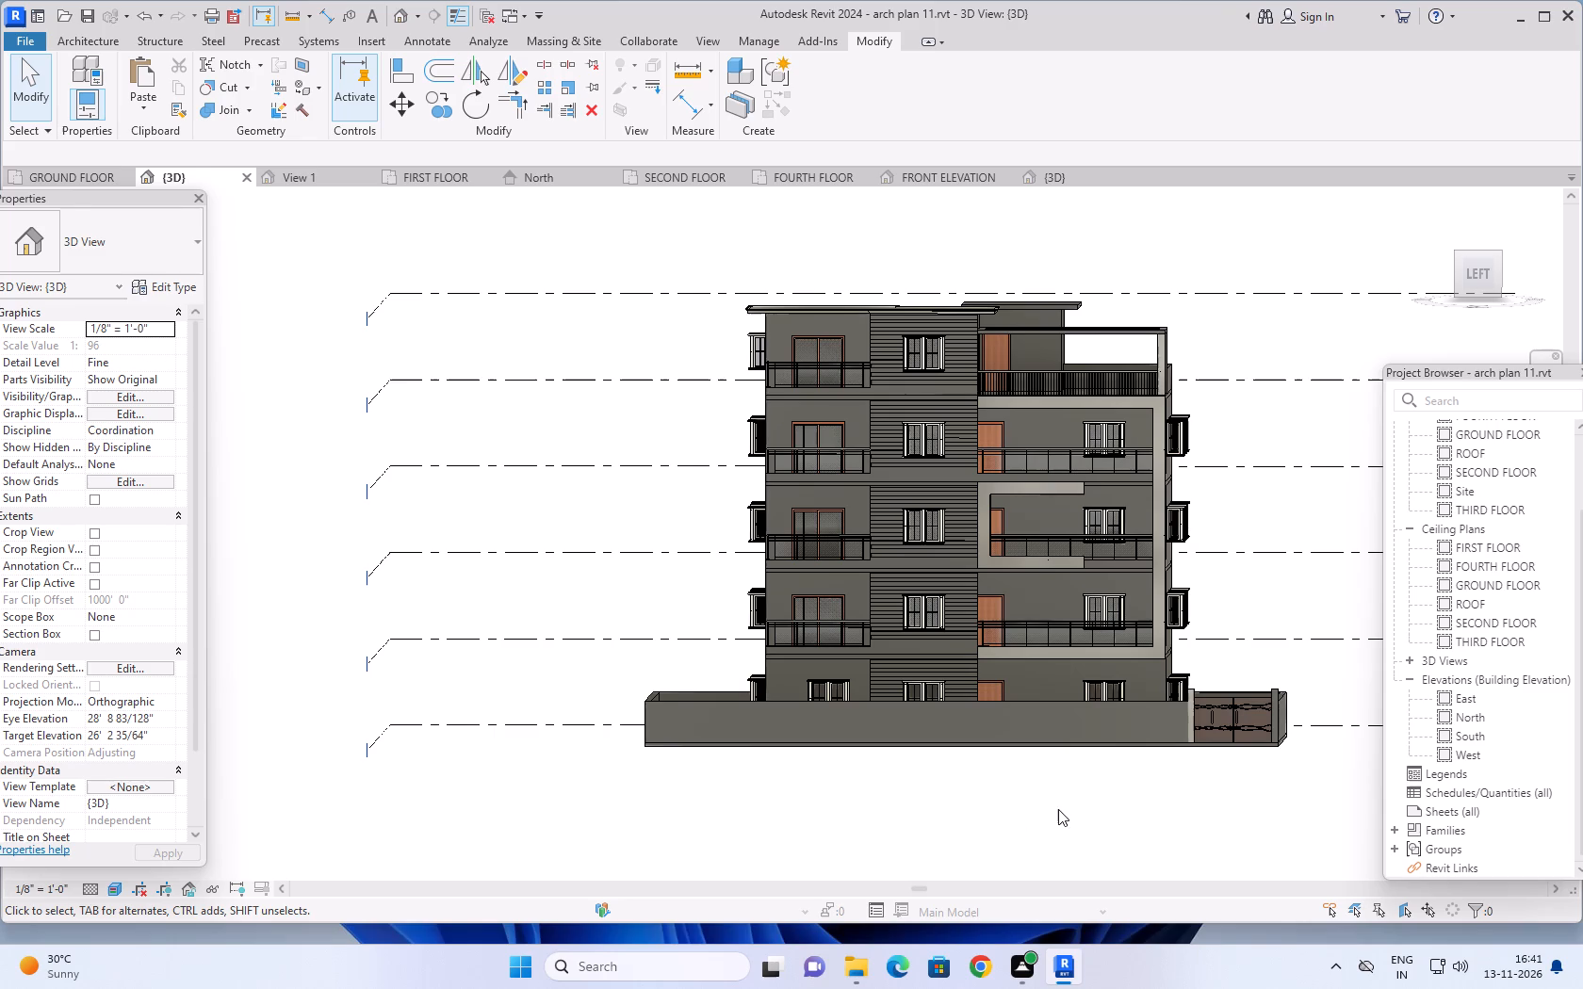
{"action": "middle_click_drag", "start_coordinate": [1058, 809], "coordinate": [907, 818]}
{"action": "scroll", "coordinate": [1038, 780], "scroll_direction": "up", "scroll_amount": 2}
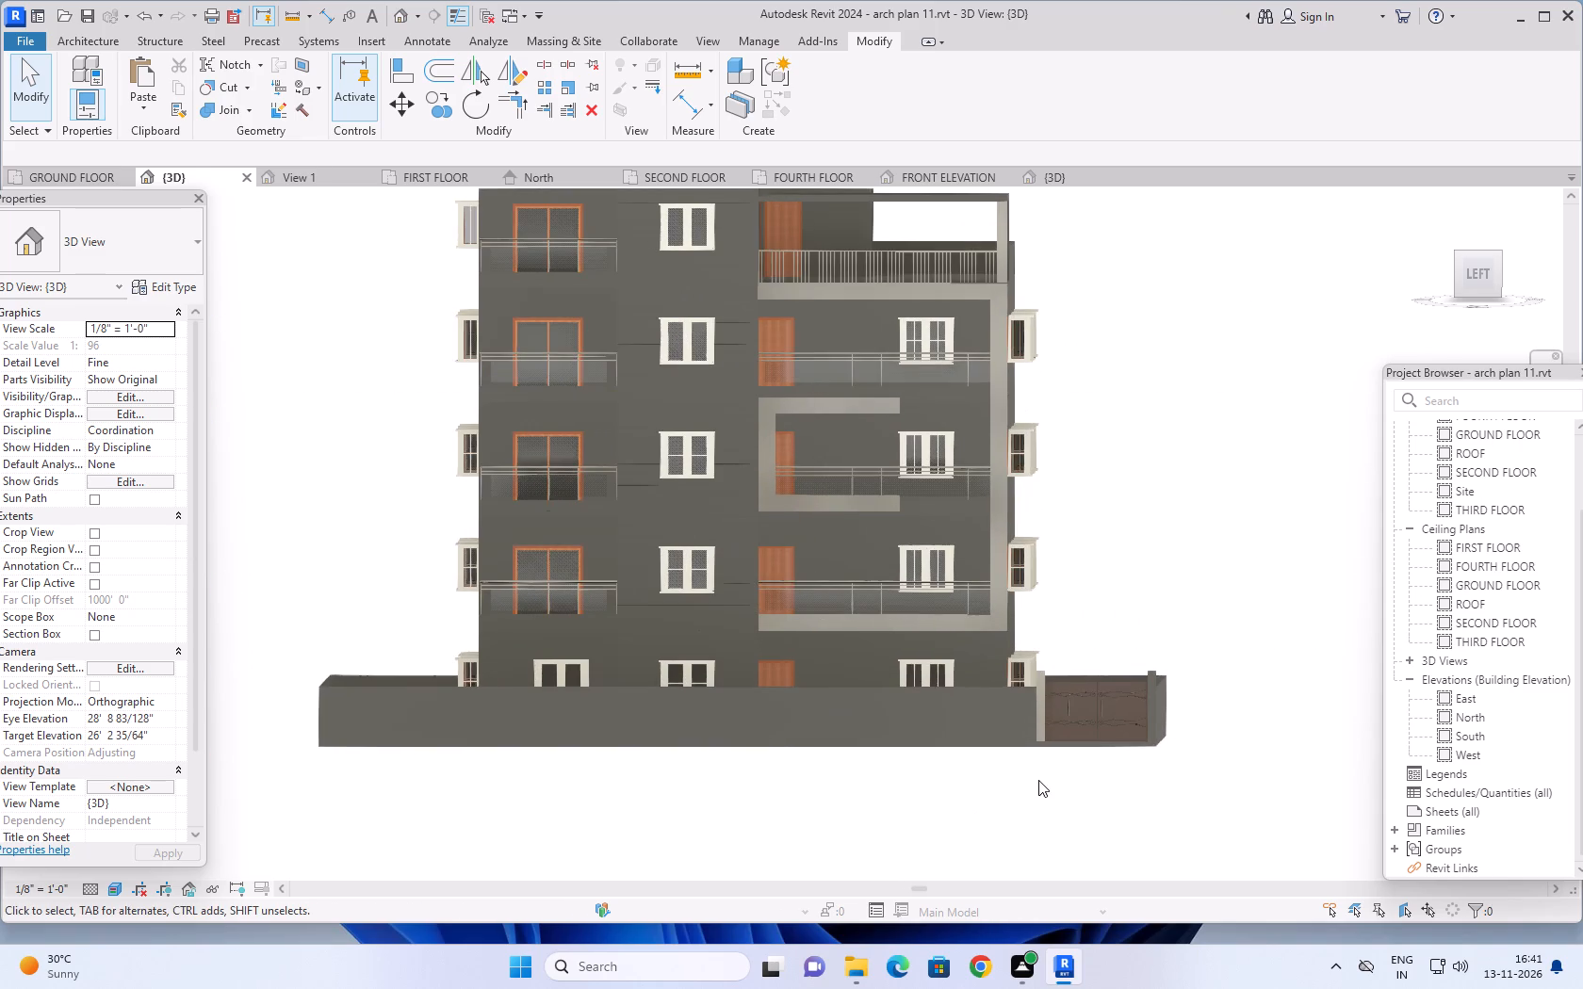
Open the GROUND FLOOR plan and inspect the layout and the gate beside the parking area.
{"action": "left_click", "coordinate": [60, 174]}
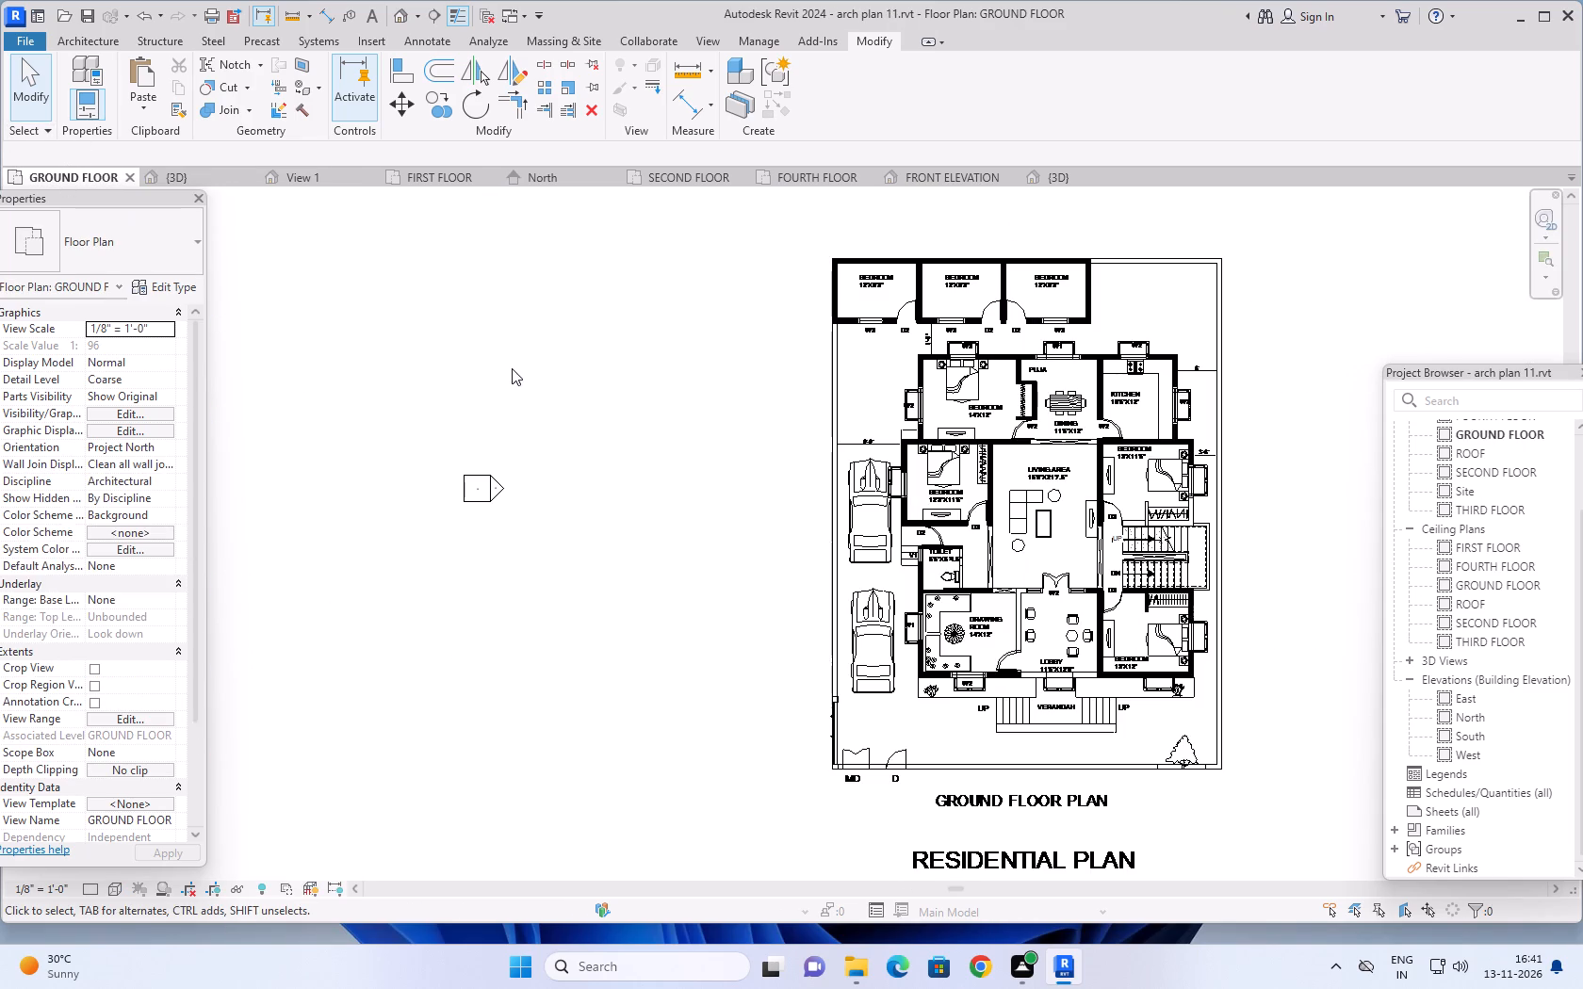
{"action": "middle_click_drag", "start_coordinate": [677, 612], "coordinate": [587, 494]}
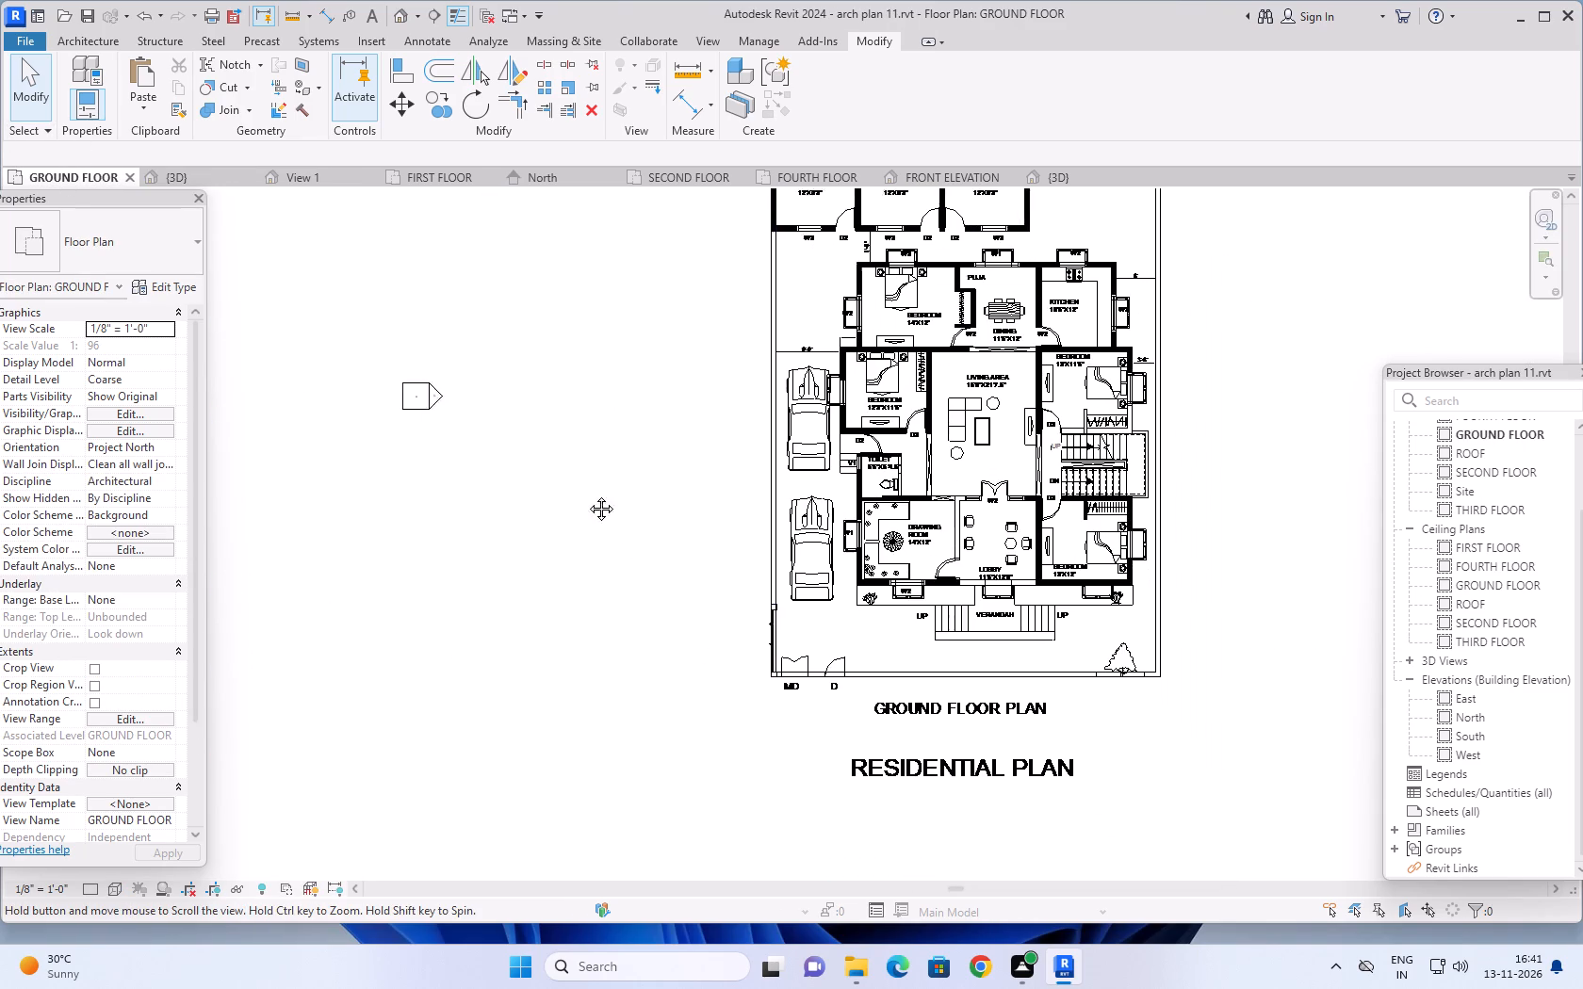
{"action": "middle_click_drag", "start_coordinate": [587, 494], "coordinate": [530, 495]}
{"action": "scroll", "coordinate": [1151, 654], "scroll_direction": "up", "scroll_amount": 5}
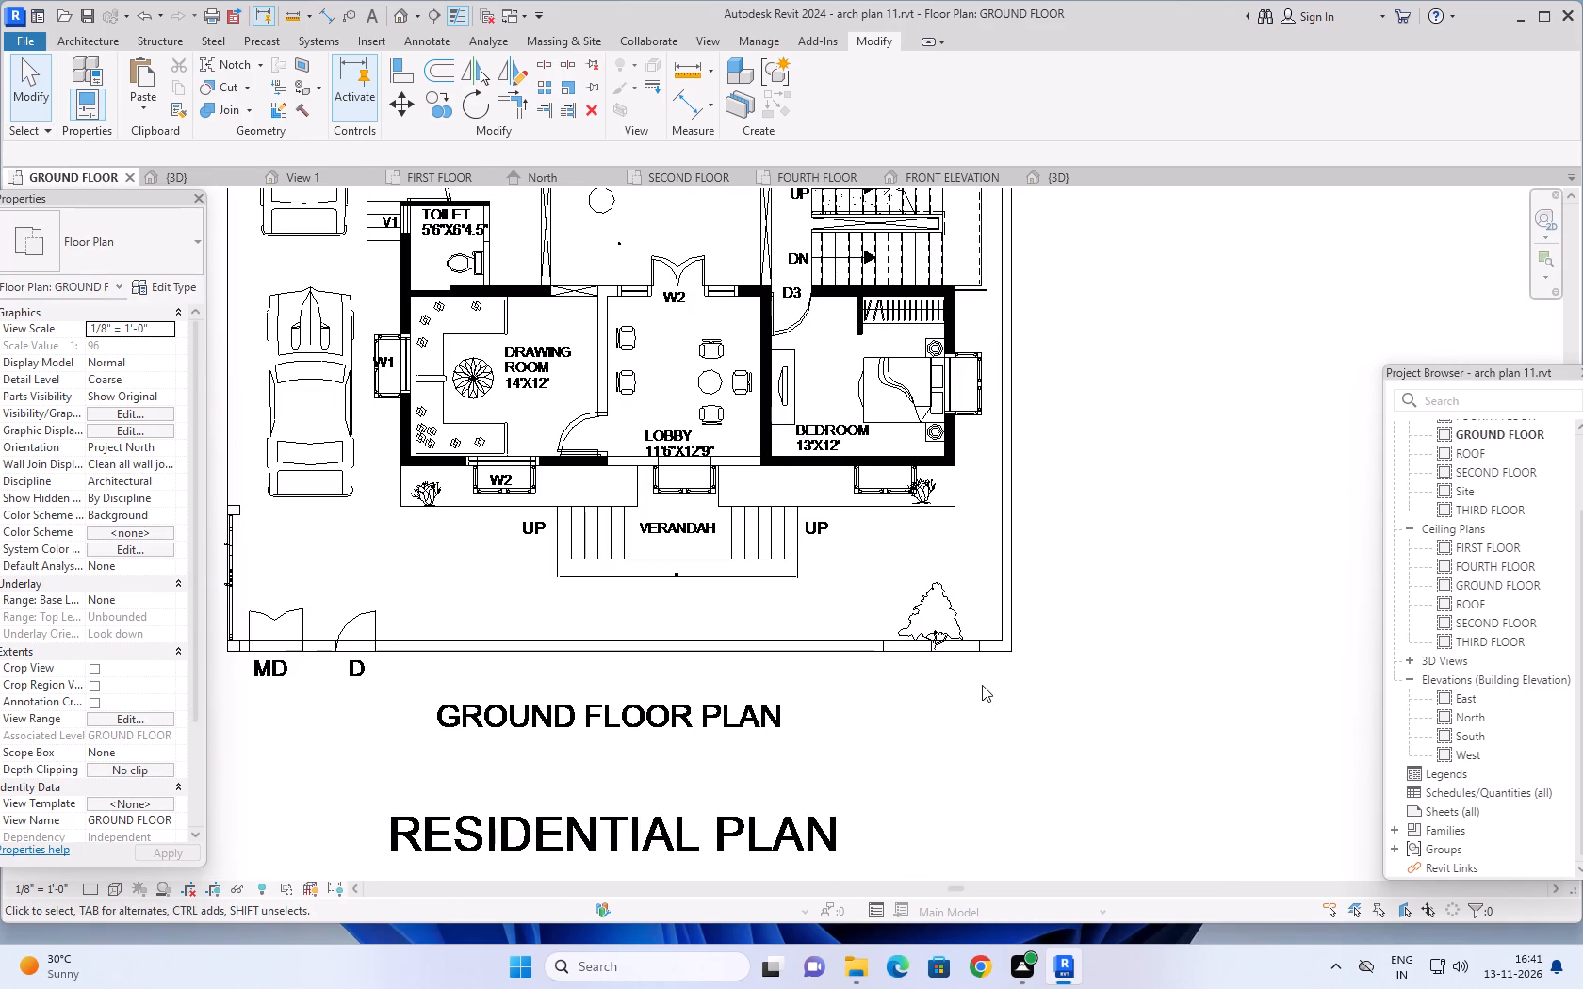
{"action": "scroll", "coordinate": [1005, 689], "scroll_direction": "down", "scroll_amount": 4}
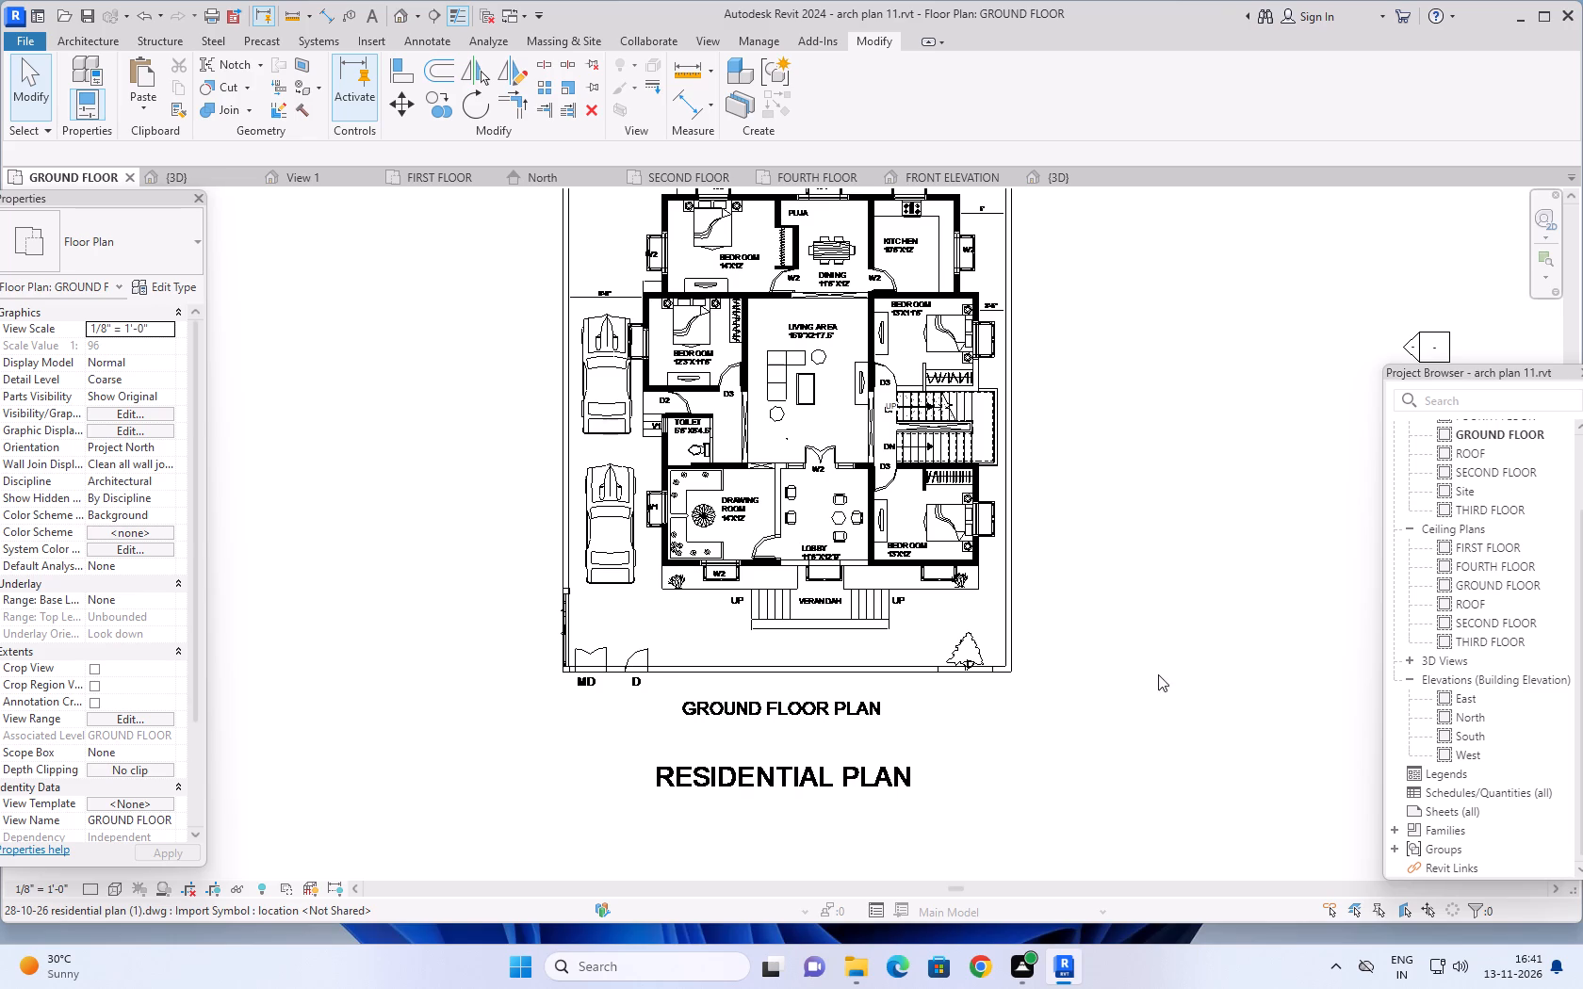
{"action": "middle_click_drag", "start_coordinate": [1143, 693], "coordinate": [1211, 672]}
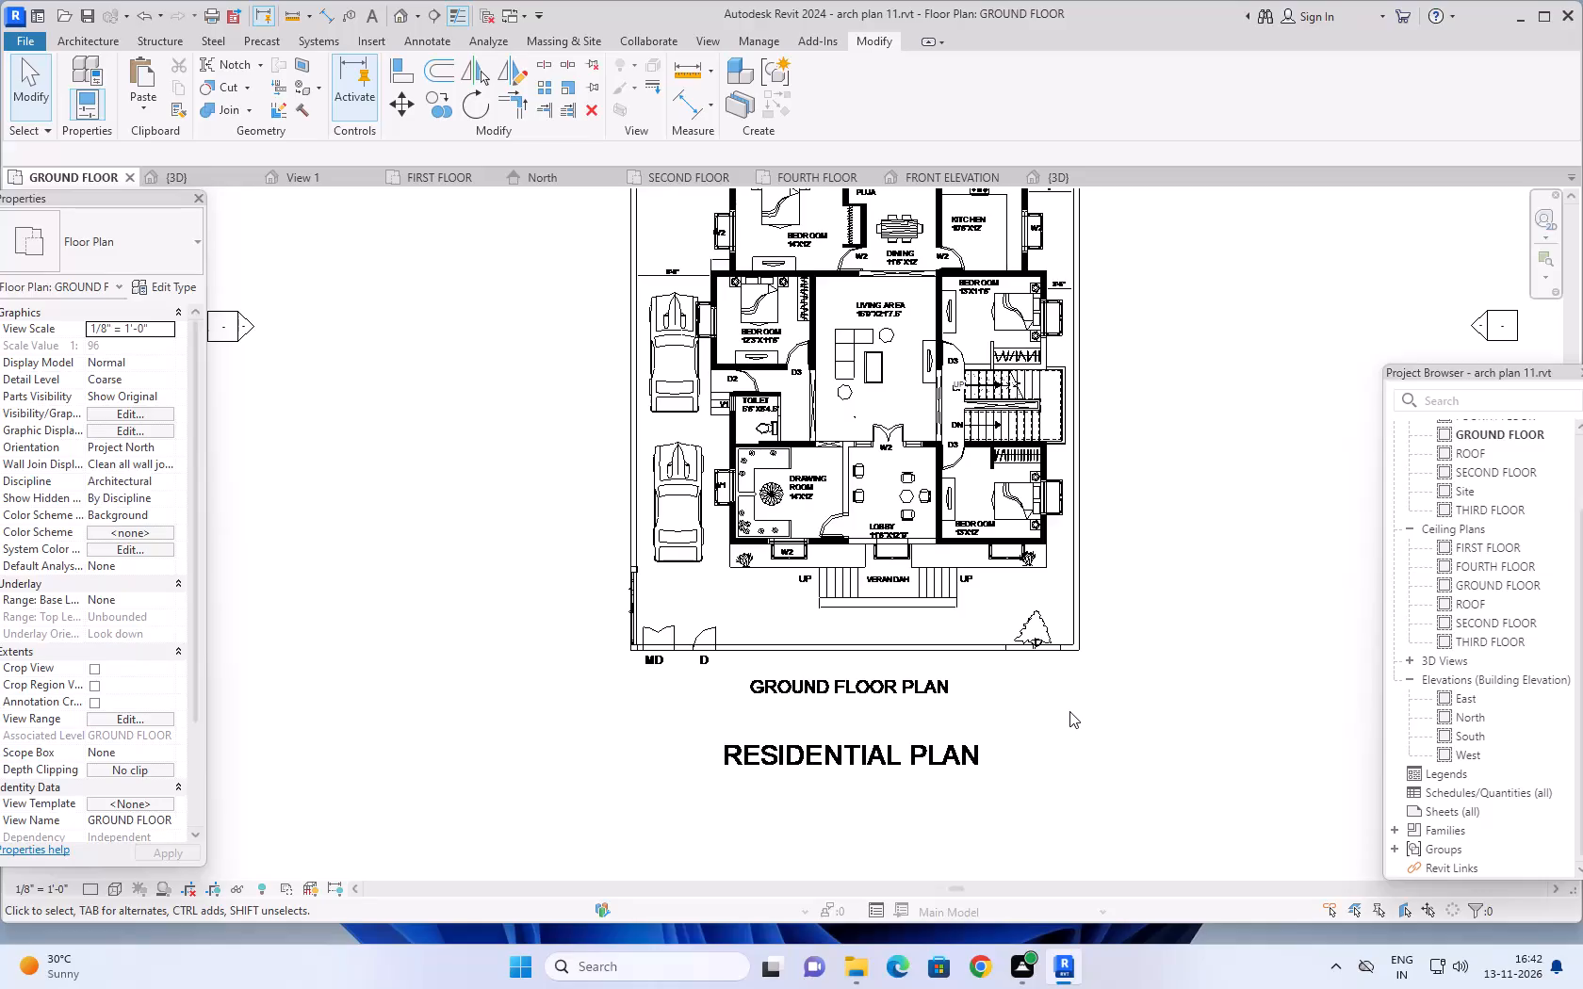
{"action": "middle_click_drag", "start_coordinate": [539, 545], "coordinate": [628, 601]}
{"action": "scroll", "coordinate": [626, 576], "scroll_direction": "down", "scroll_amount": 3}
{"action": "middle_click_drag", "start_coordinate": [612, 531], "coordinate": [638, 550]}
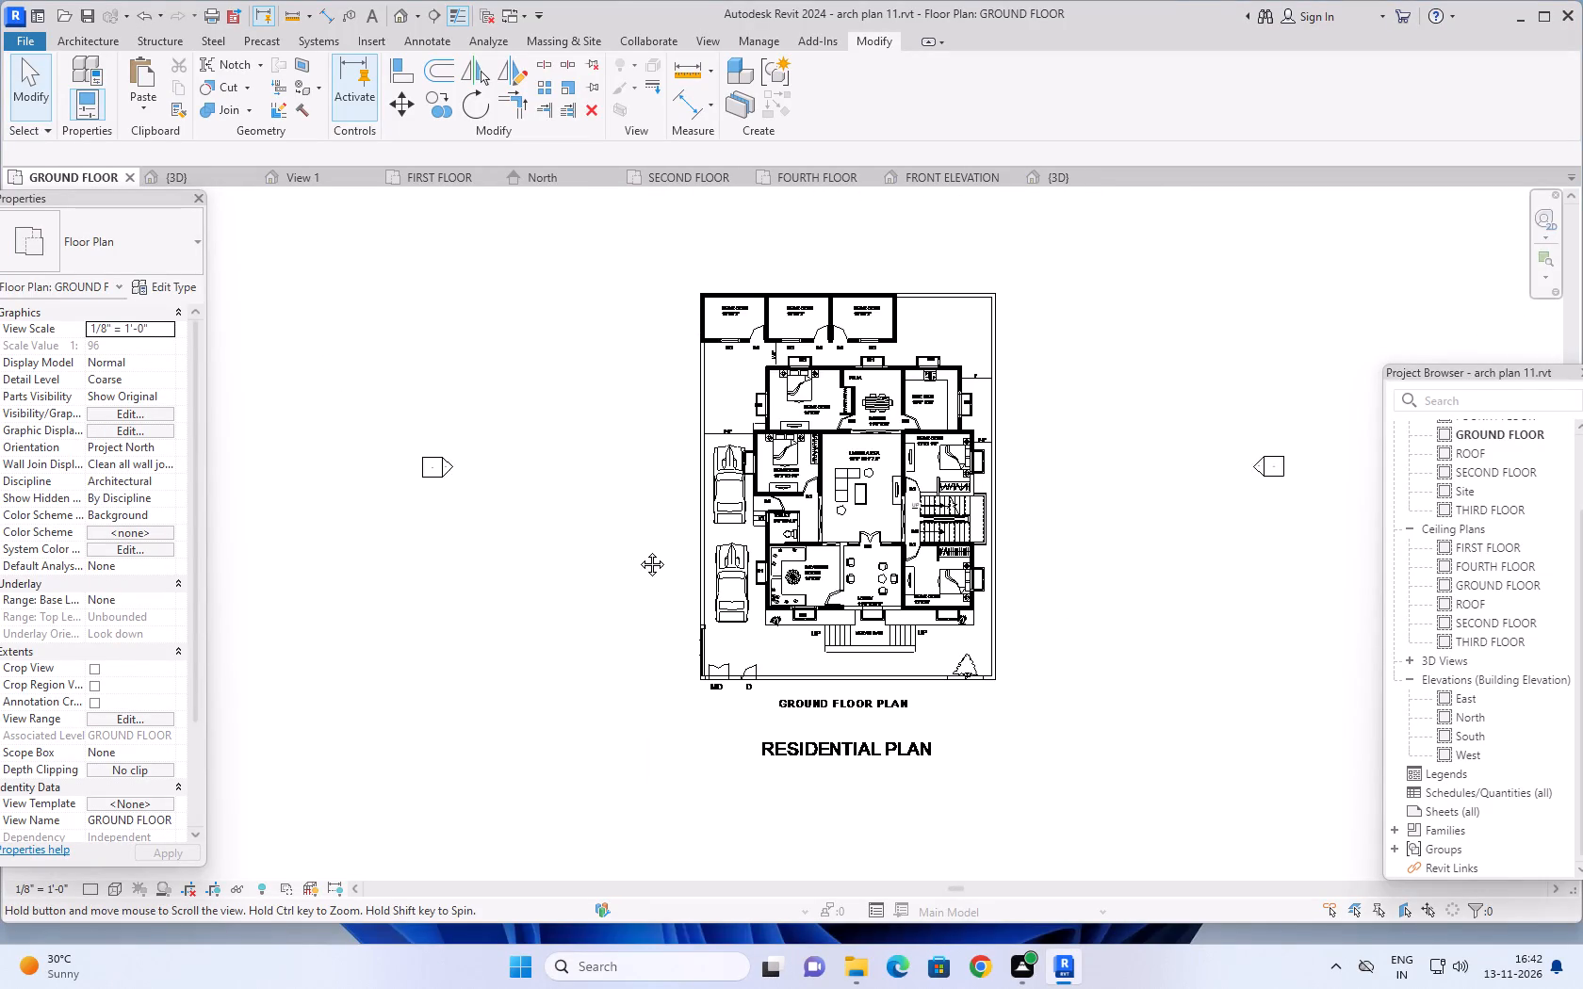
{"action": "middle_click_drag", "start_coordinate": [638, 550], "coordinate": [645, 544]}
{"action": "scroll", "coordinate": [694, 626], "scroll_direction": "up", "scroll_amount": 4}
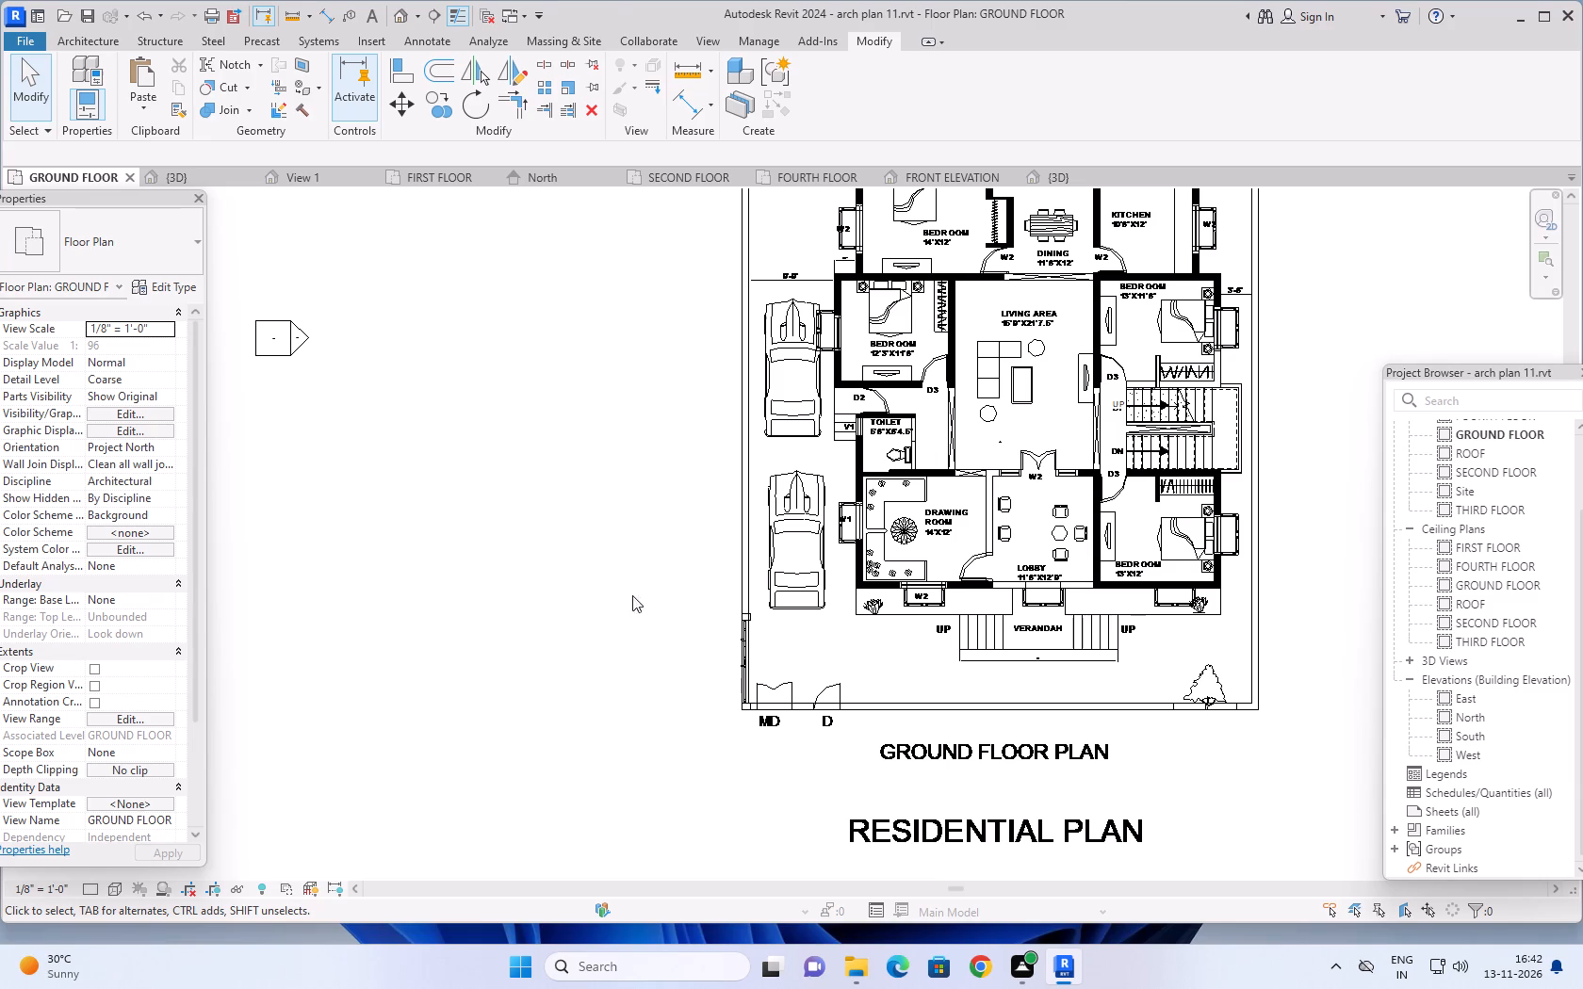
{"action": "middle_click_drag", "start_coordinate": [634, 587], "coordinate": [597, 607]}
{"action": "scroll", "coordinate": [648, 657], "scroll_direction": "up", "scroll_amount": 6}
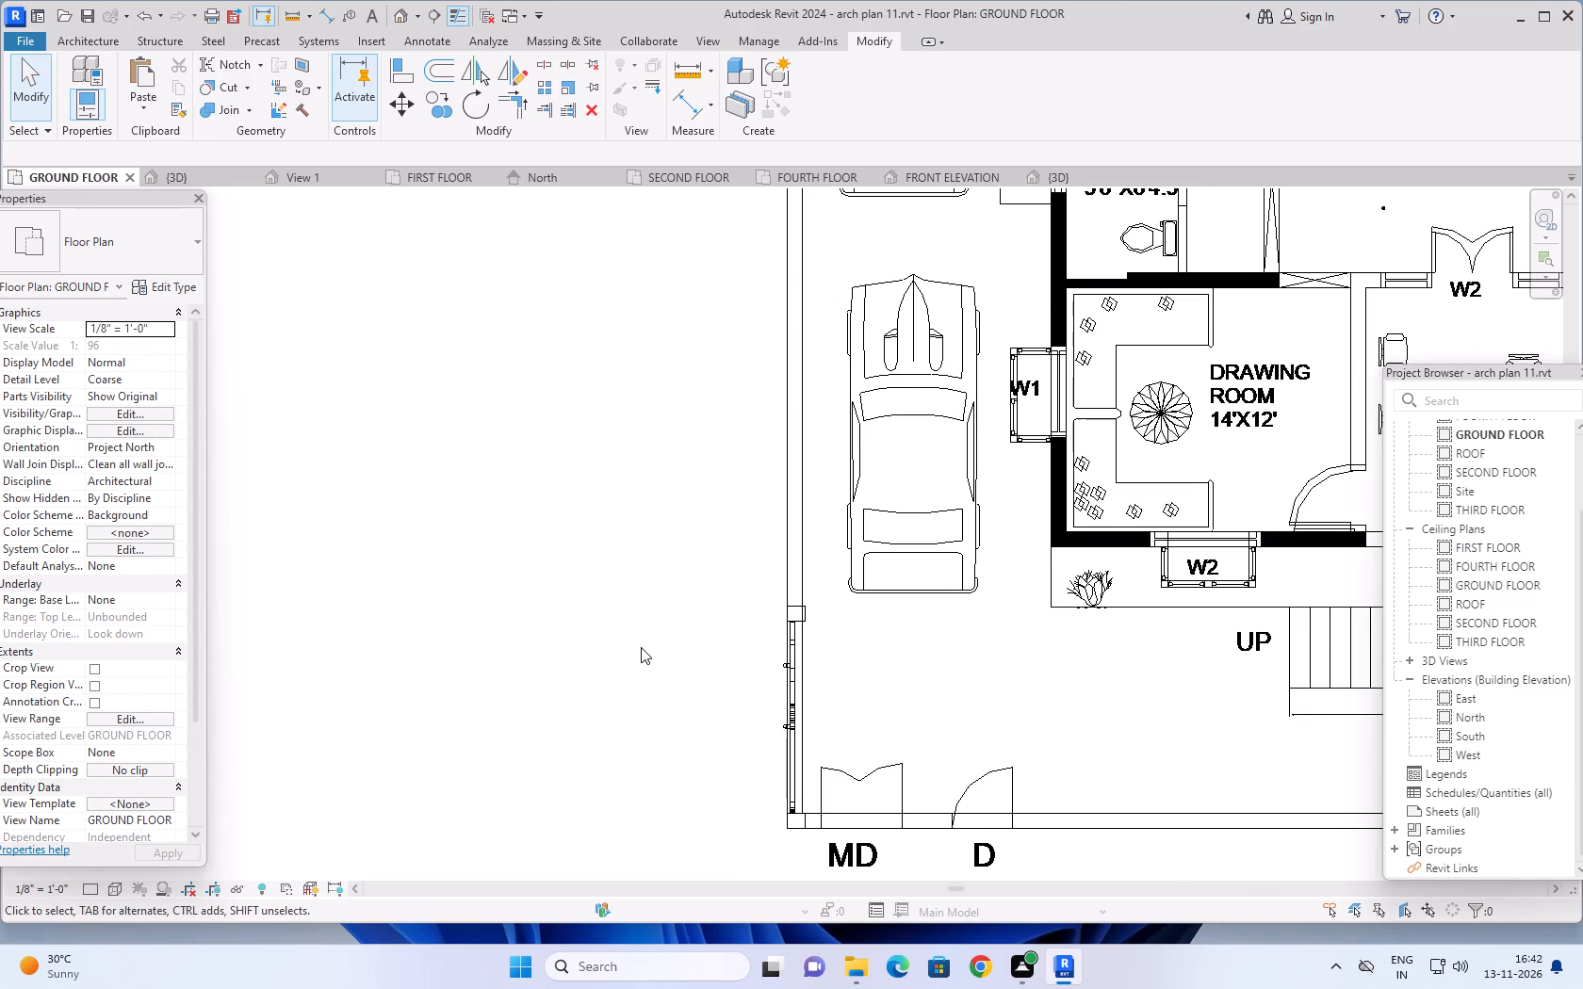
{"action": "scroll", "coordinate": [786, 634], "scroll_direction": "up", "scroll_amount": 6}
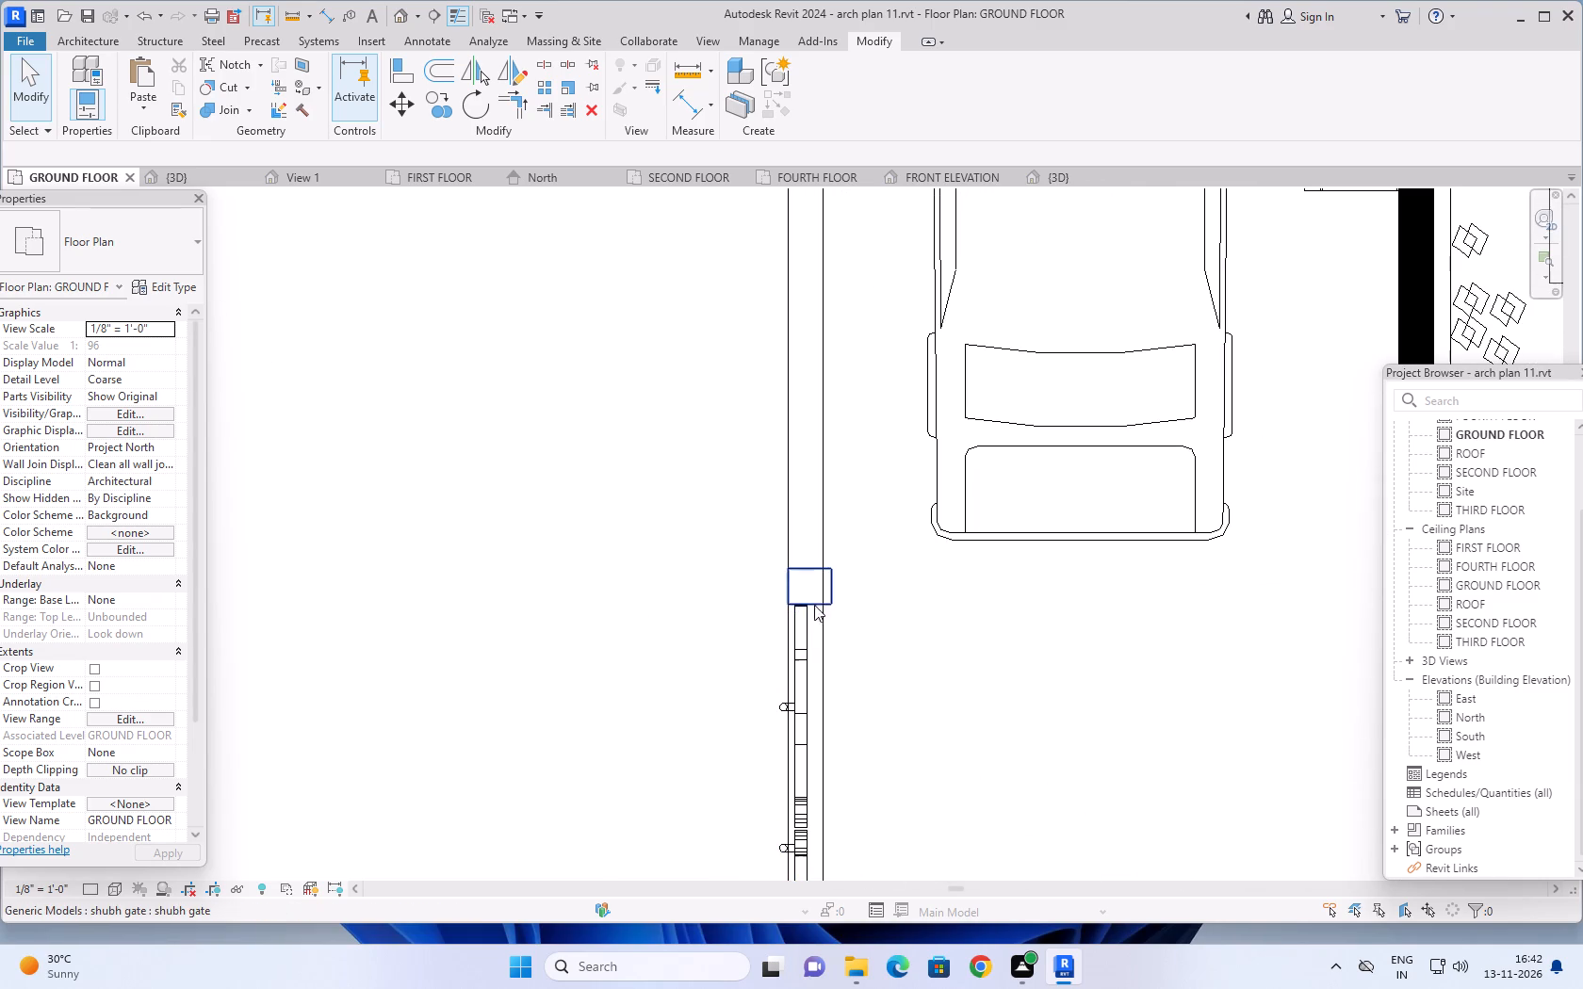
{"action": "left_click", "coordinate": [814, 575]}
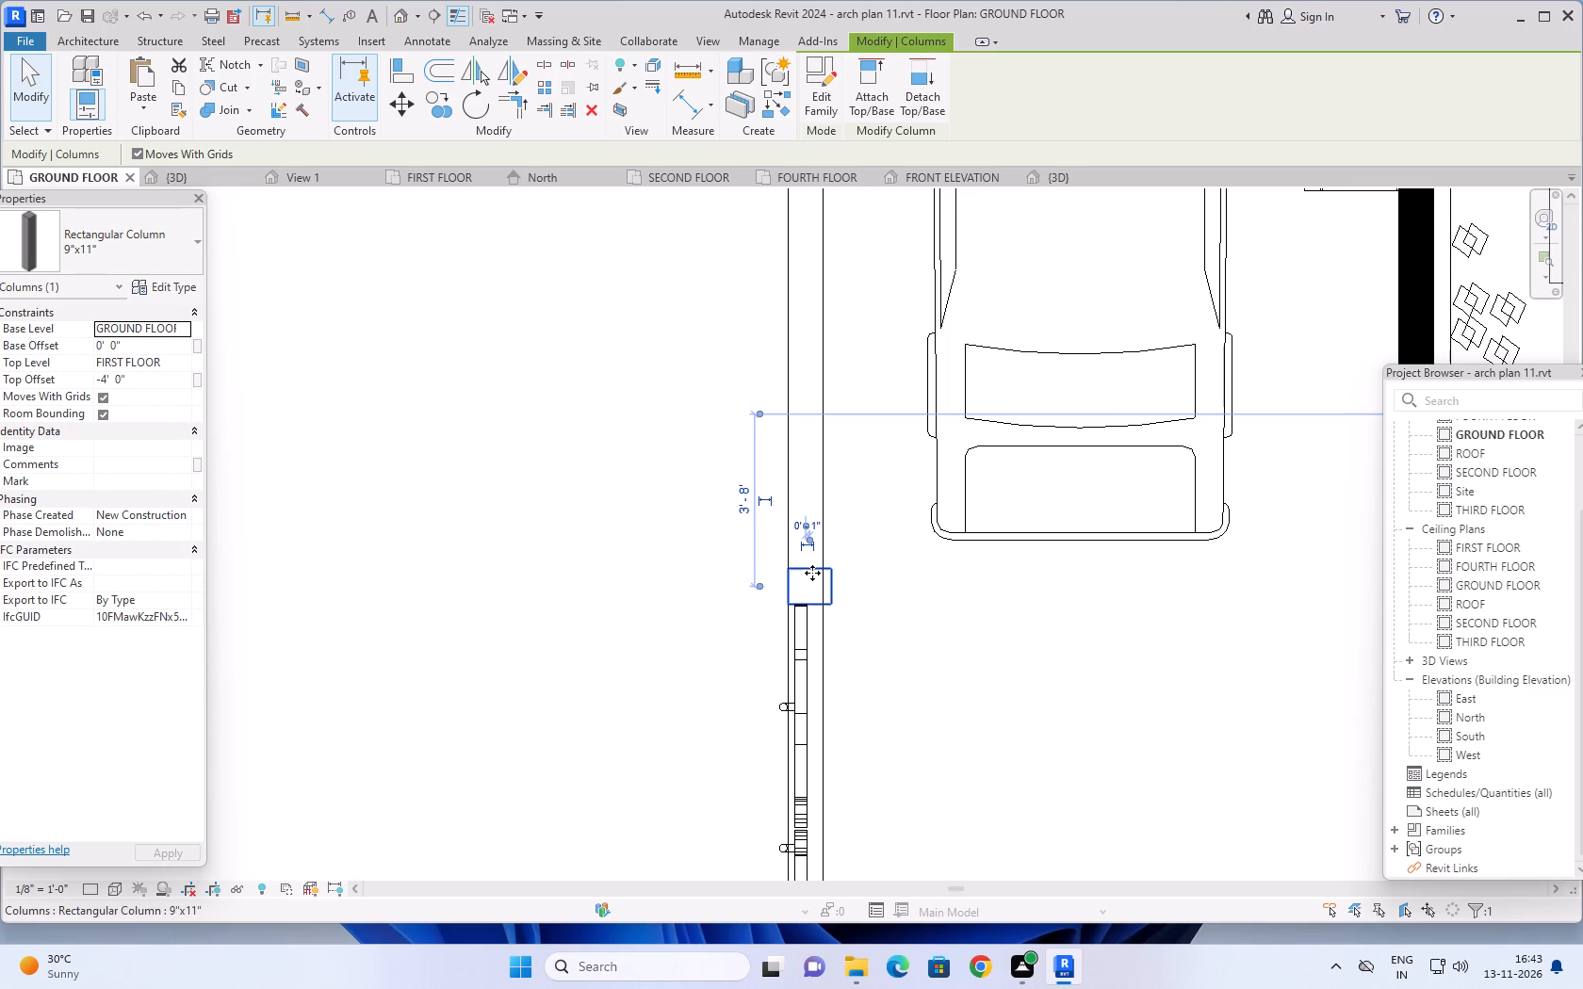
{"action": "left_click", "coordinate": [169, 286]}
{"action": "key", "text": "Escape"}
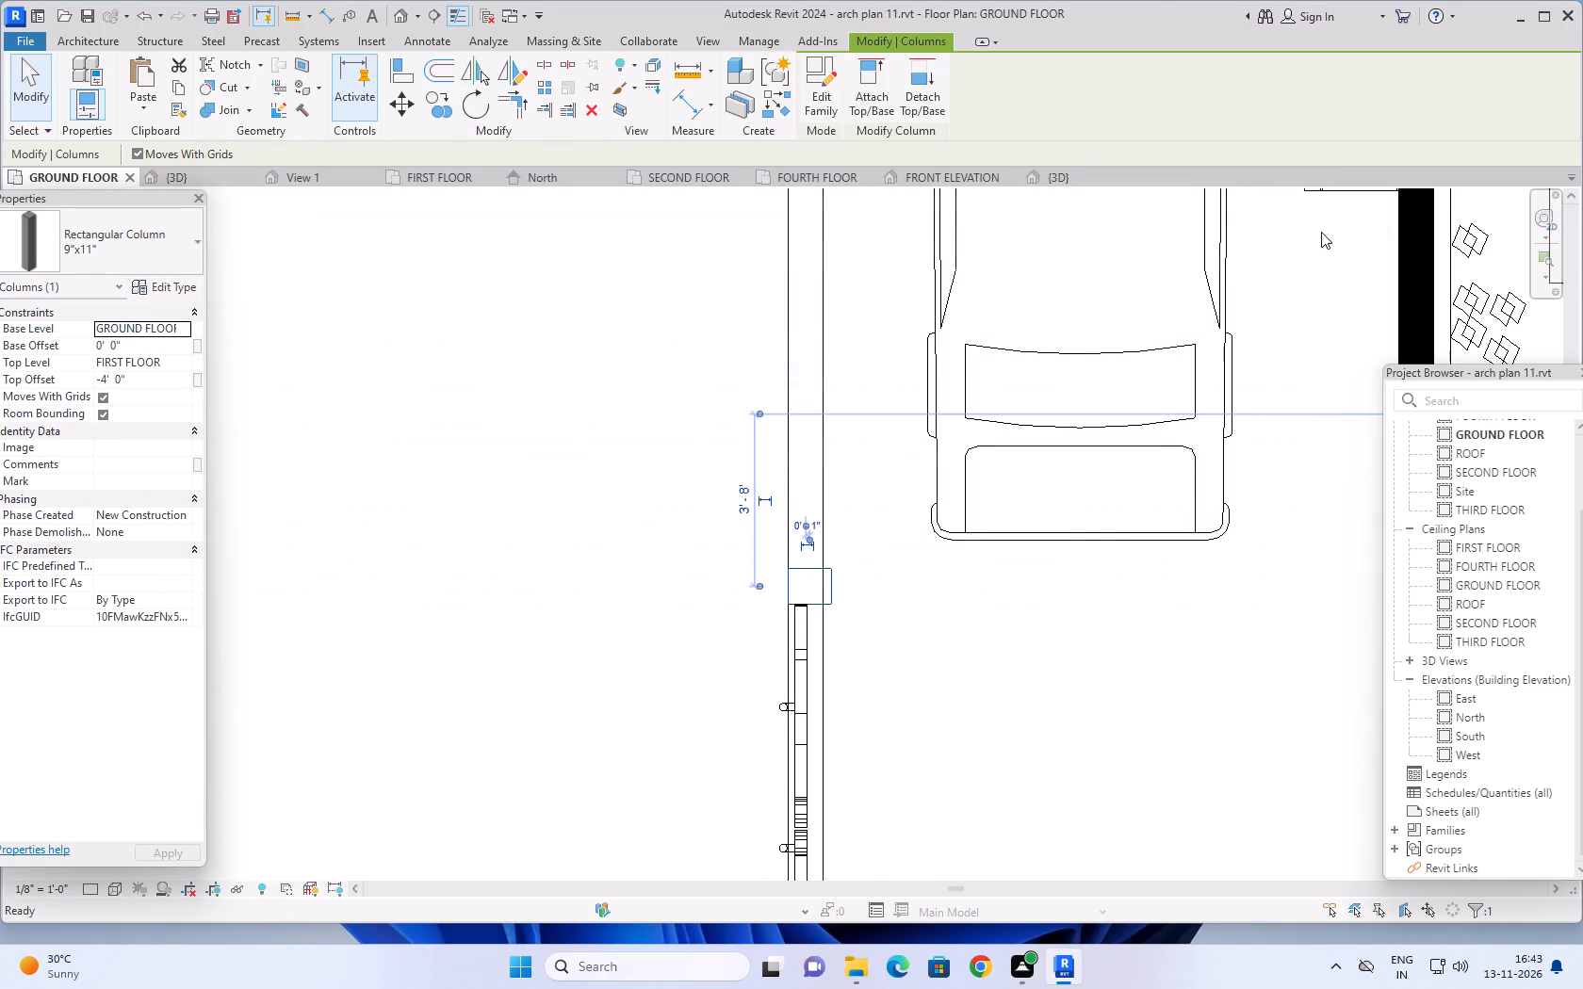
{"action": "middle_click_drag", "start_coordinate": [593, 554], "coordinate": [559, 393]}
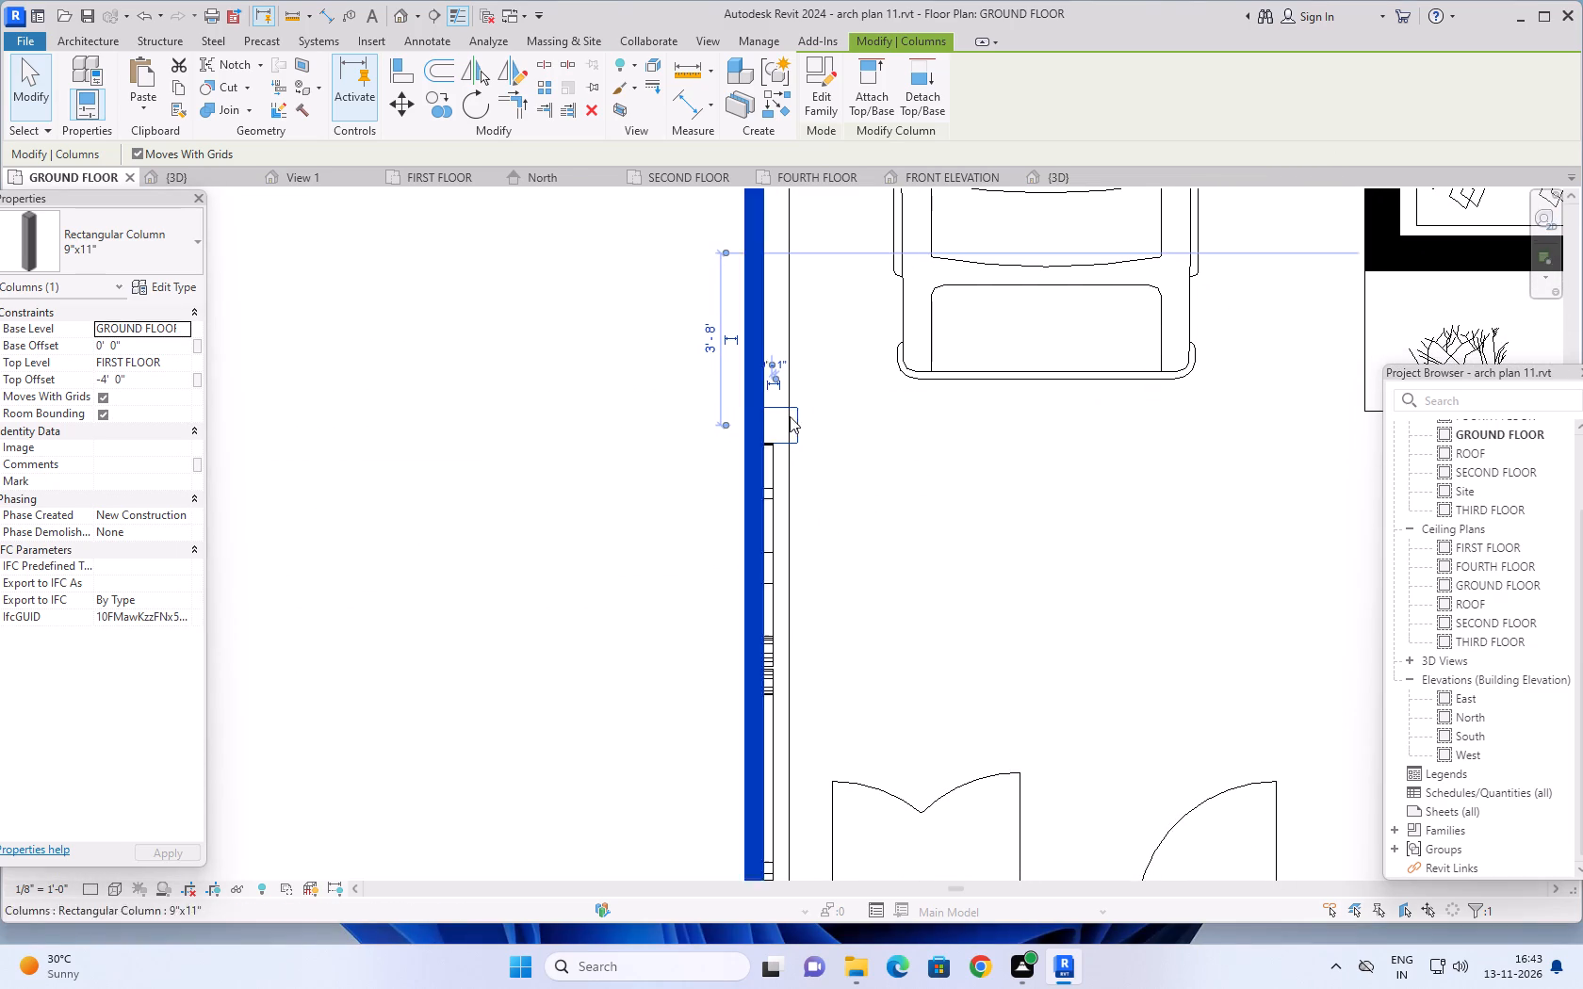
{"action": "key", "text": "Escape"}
Select both rectangular columns at the gate's ends and duplicate their 9"x11" type as 1.5'.
{"action": "middle_click_drag", "start_coordinate": [580, 464], "coordinate": [554, 366]}
{"action": "left_click", "coordinate": [755, 326]}
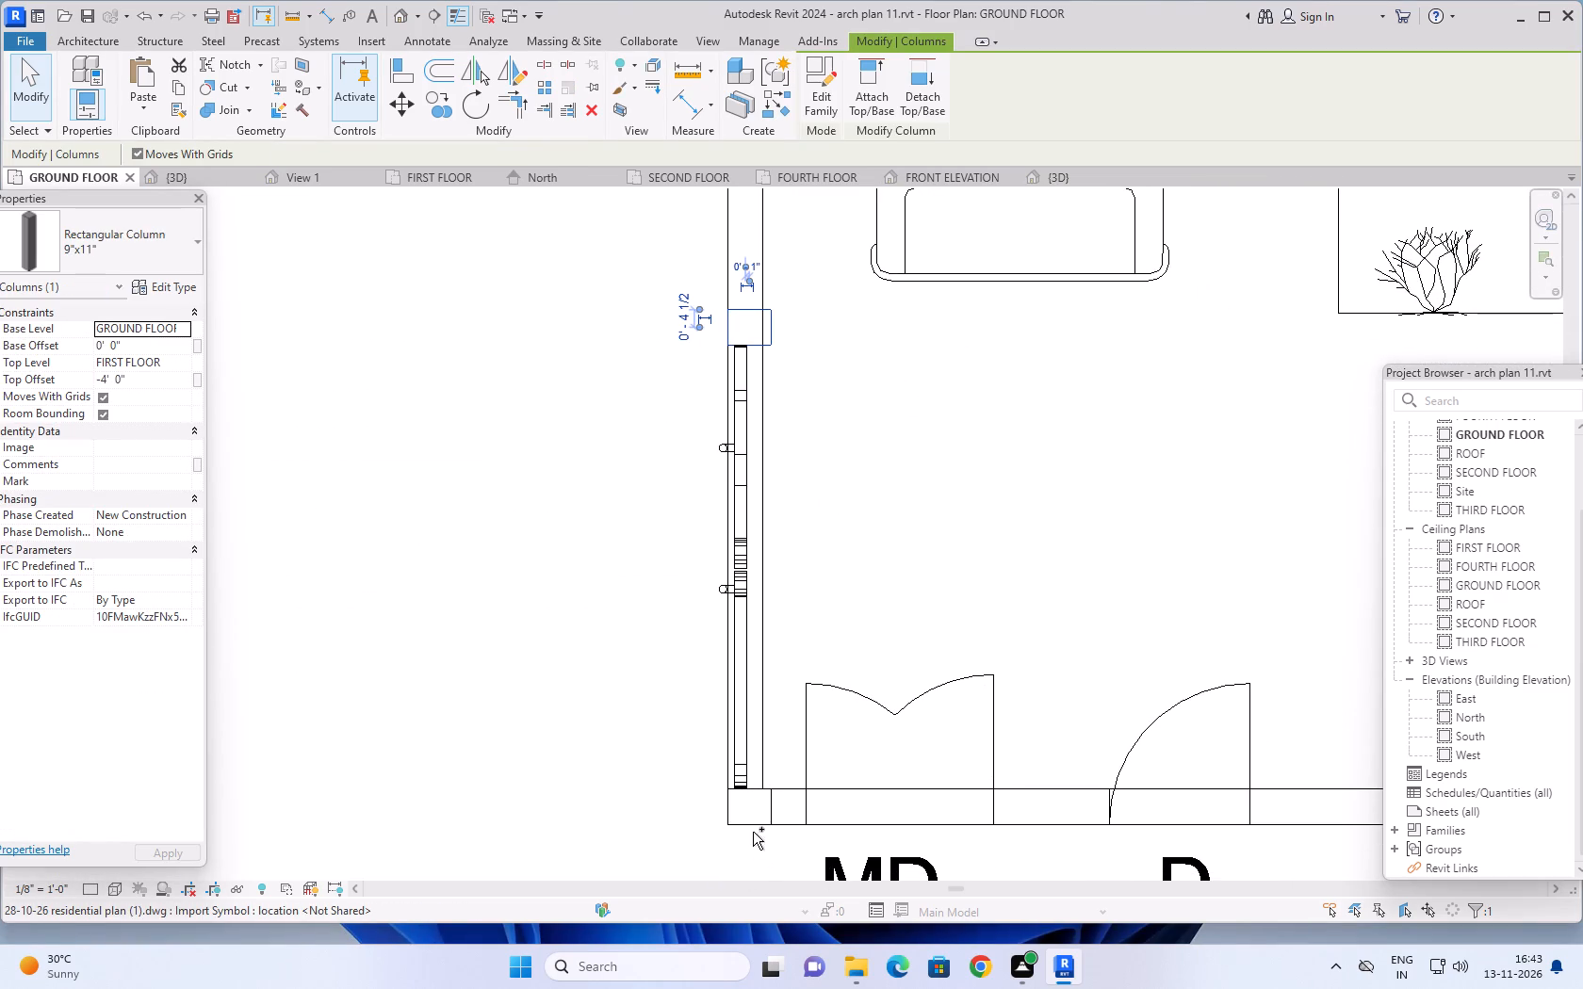
{"action": "left_click", "coordinate": [753, 814], "text": "ctrl"}
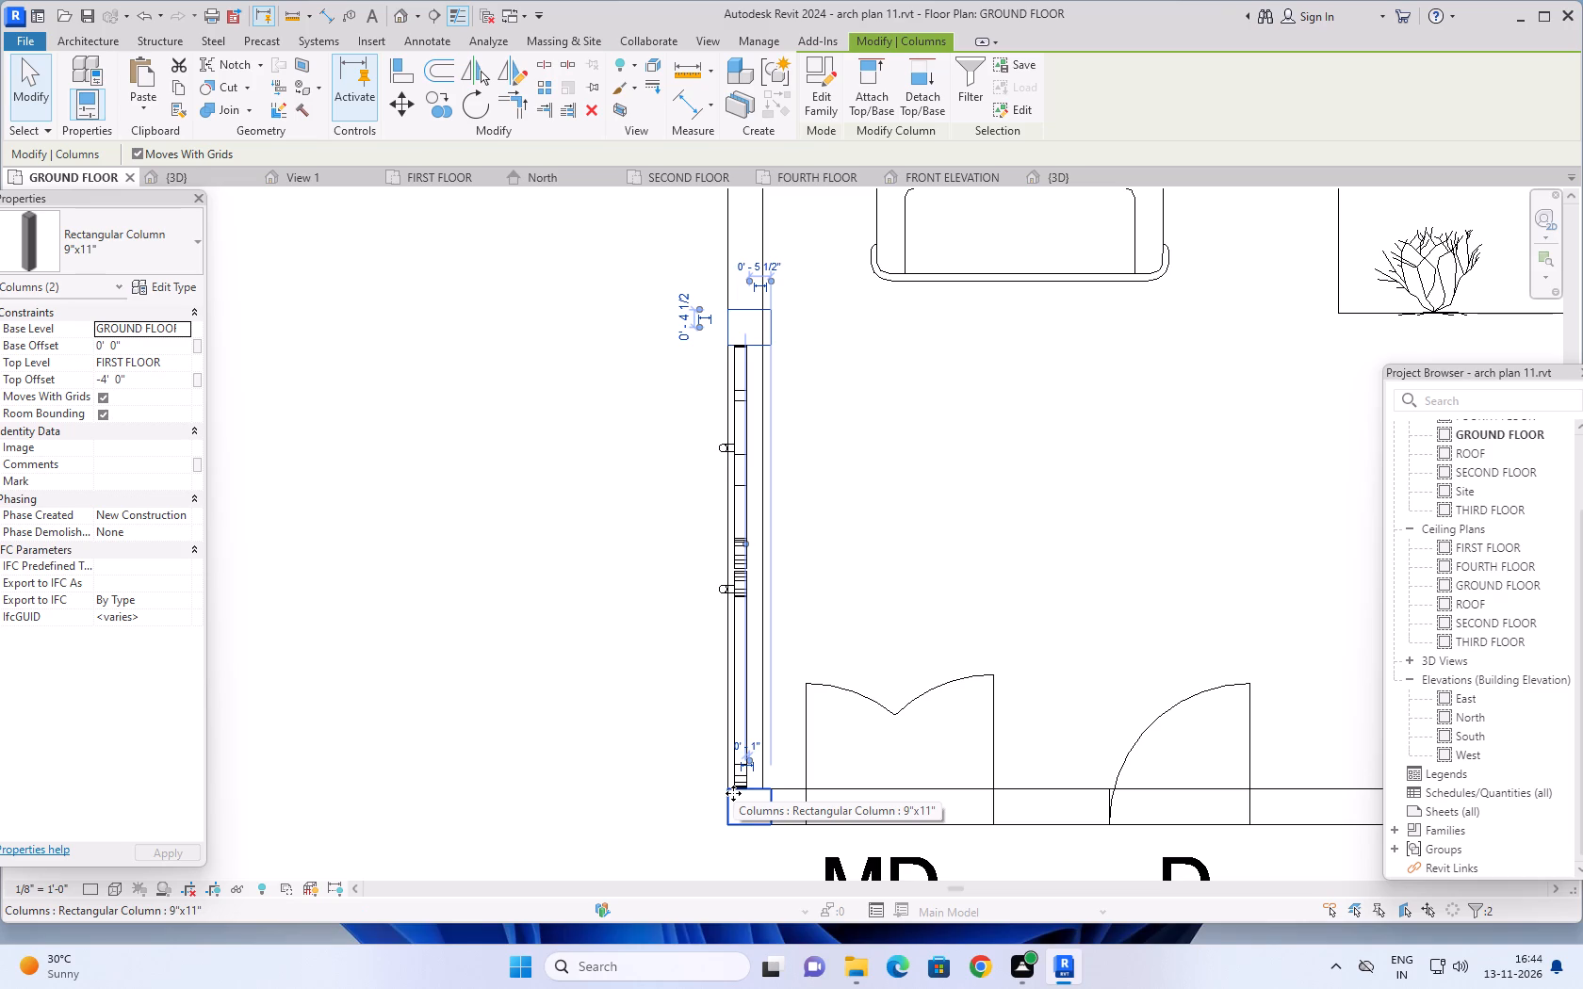
{"action": "scroll", "coordinate": [837, 570], "scroll_direction": "down", "scroll_amount": 3}
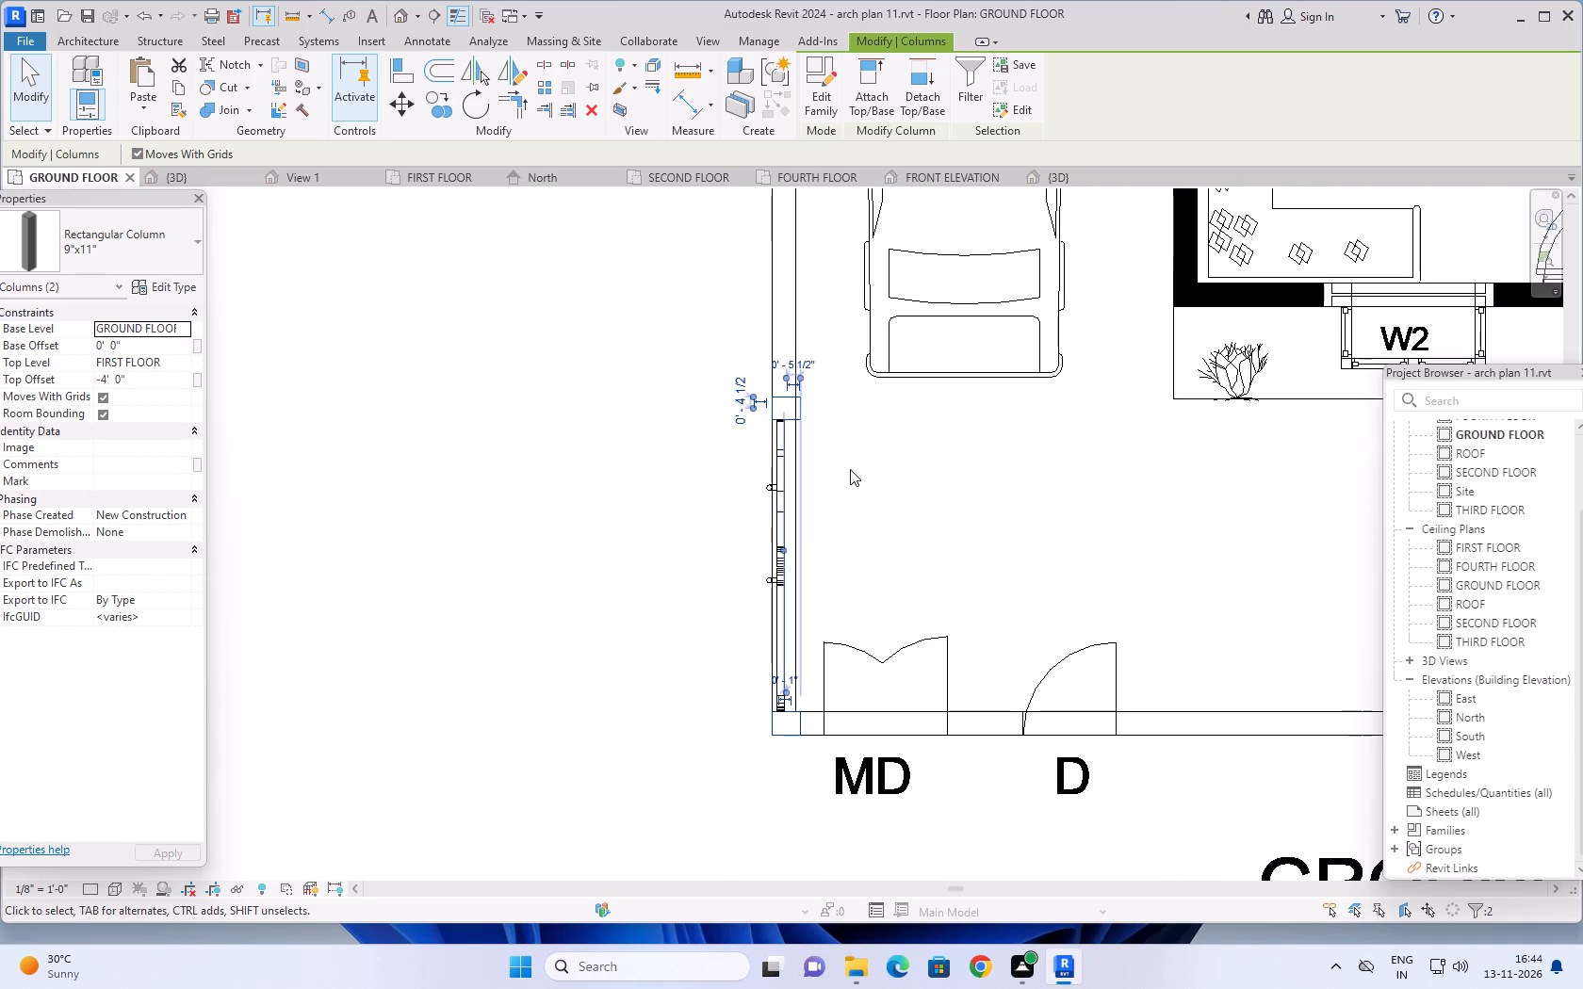
{"action": "scroll", "coordinate": [797, 418], "scroll_direction": "up", "scroll_amount": 4}
{"action": "scroll", "coordinate": [872, 452], "scroll_direction": "down", "scroll_amount": 4}
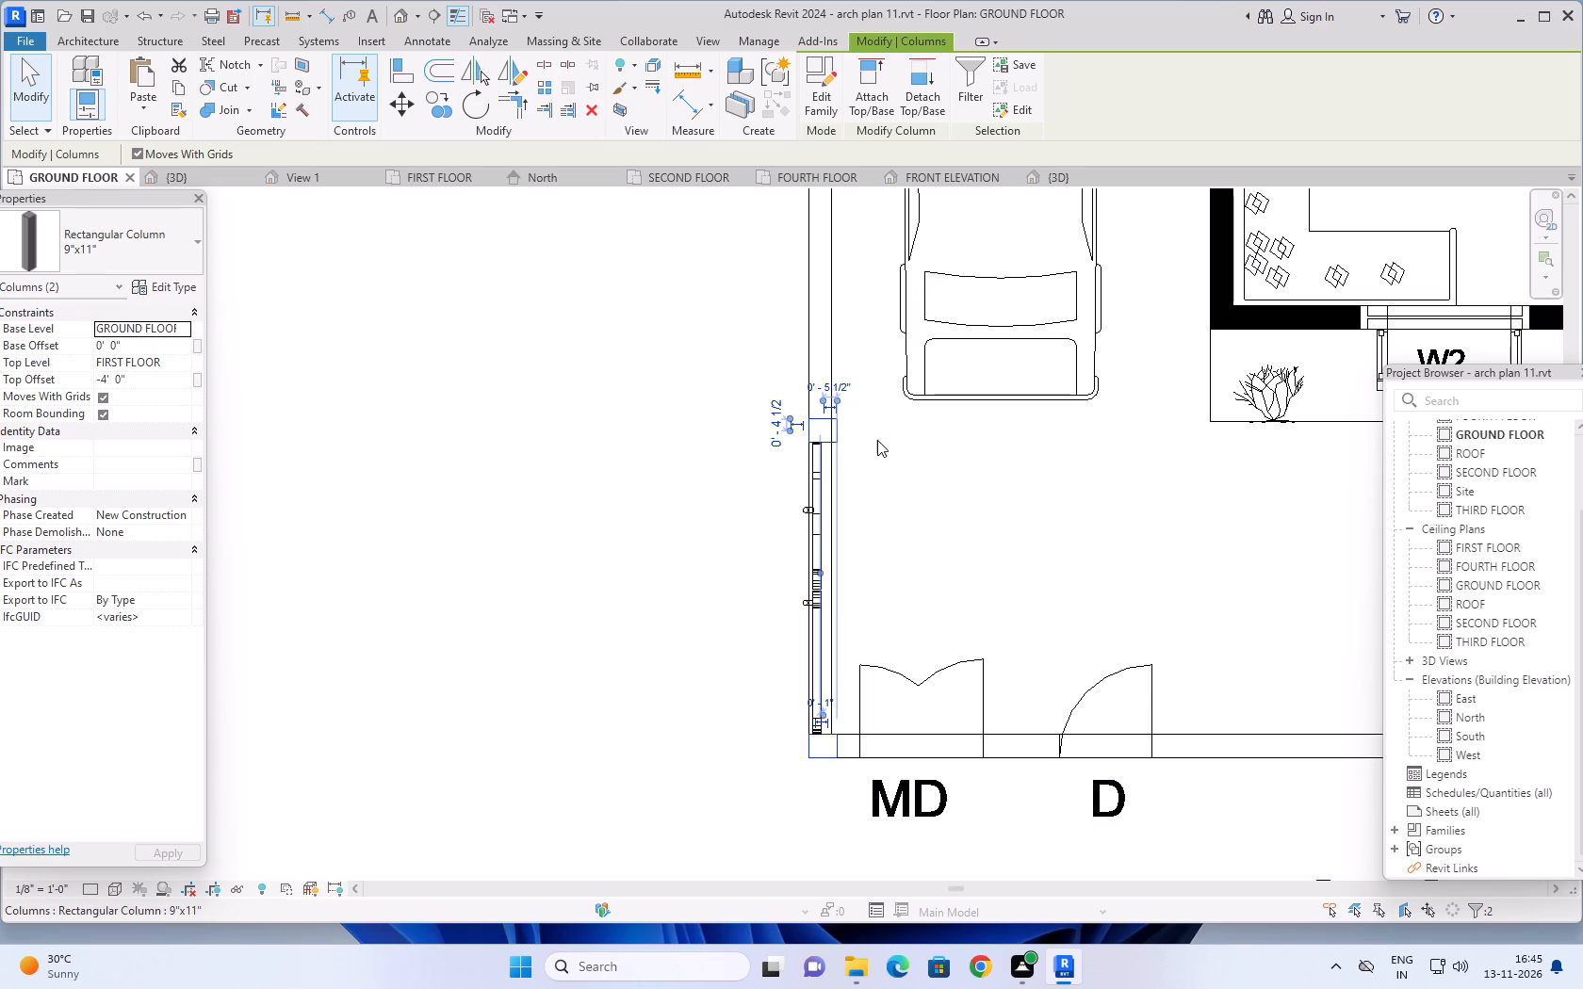
{"action": "scroll", "coordinate": [877, 440], "scroll_direction": "up", "scroll_amount": 1}
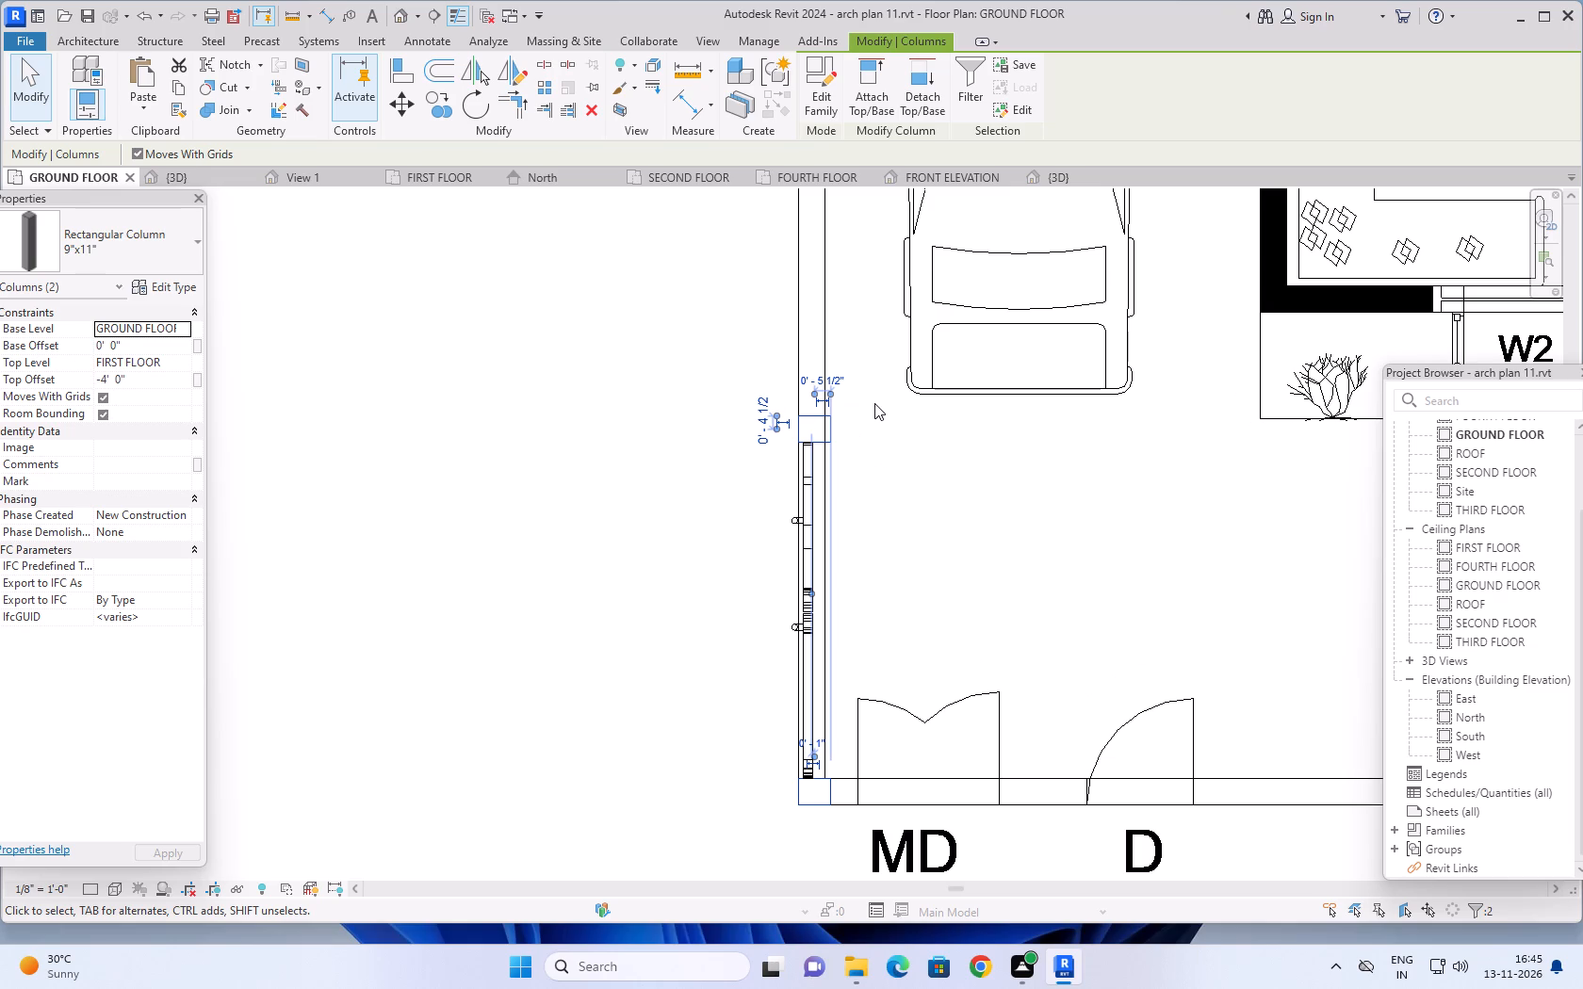
{"action": "scroll", "coordinate": [801, 414], "scroll_direction": "up", "scroll_amount": 2}
{"action": "scroll", "coordinate": [709, 496], "scroll_direction": "down", "scroll_amount": 3}
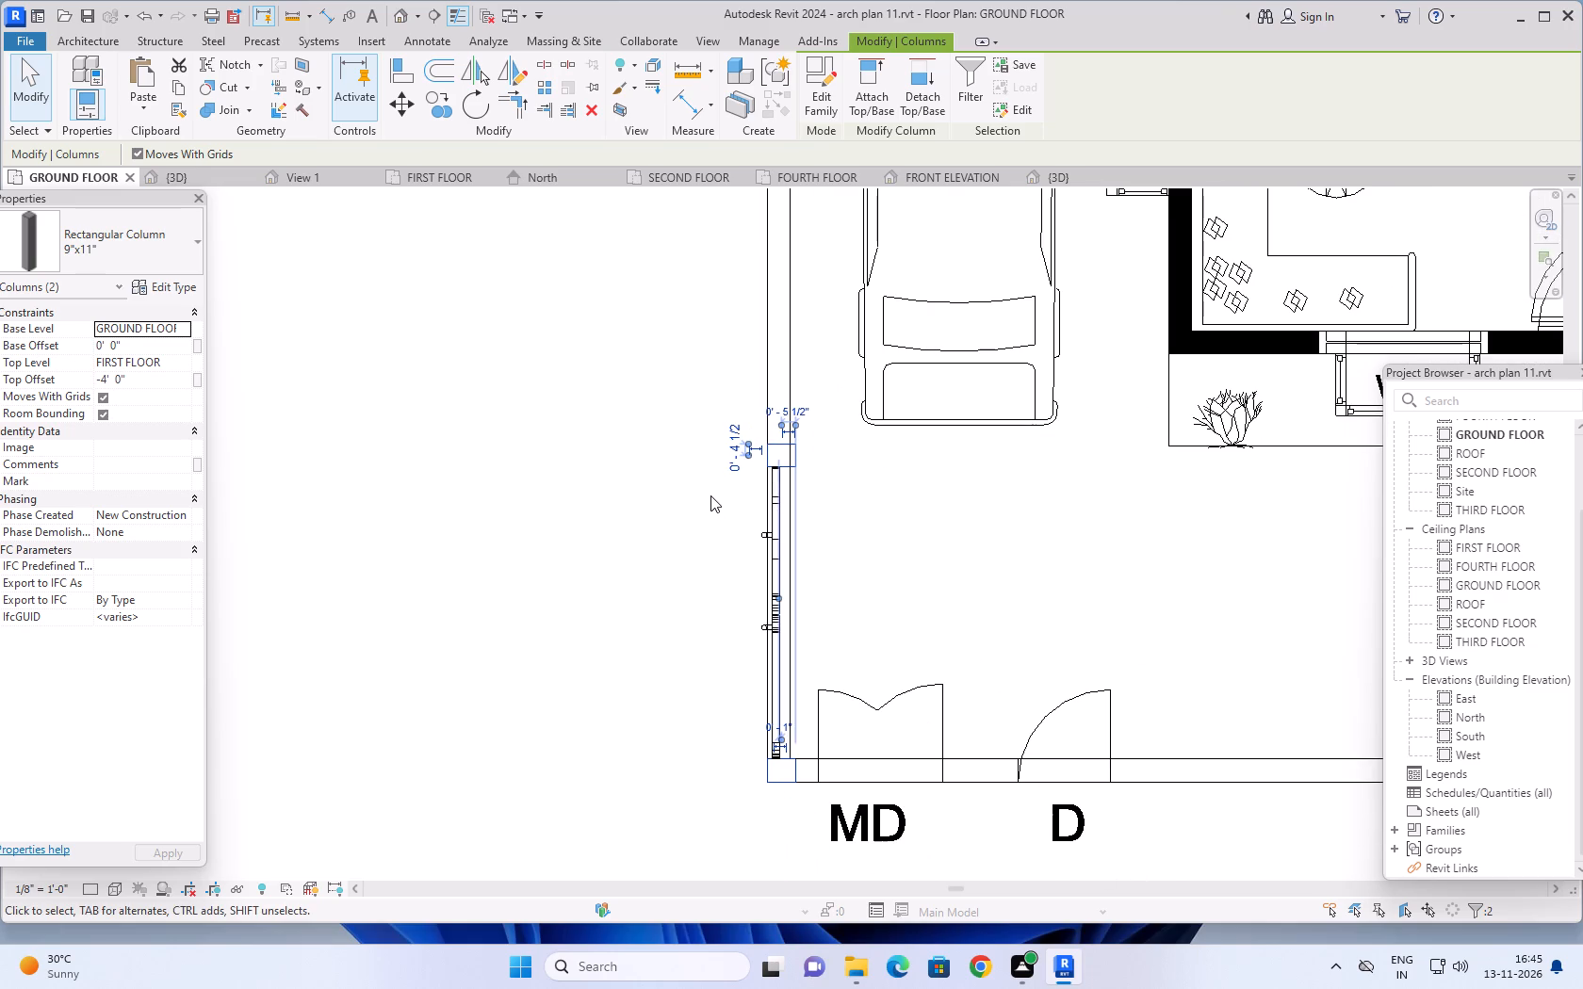
{"action": "left_click", "coordinate": [178, 283]}
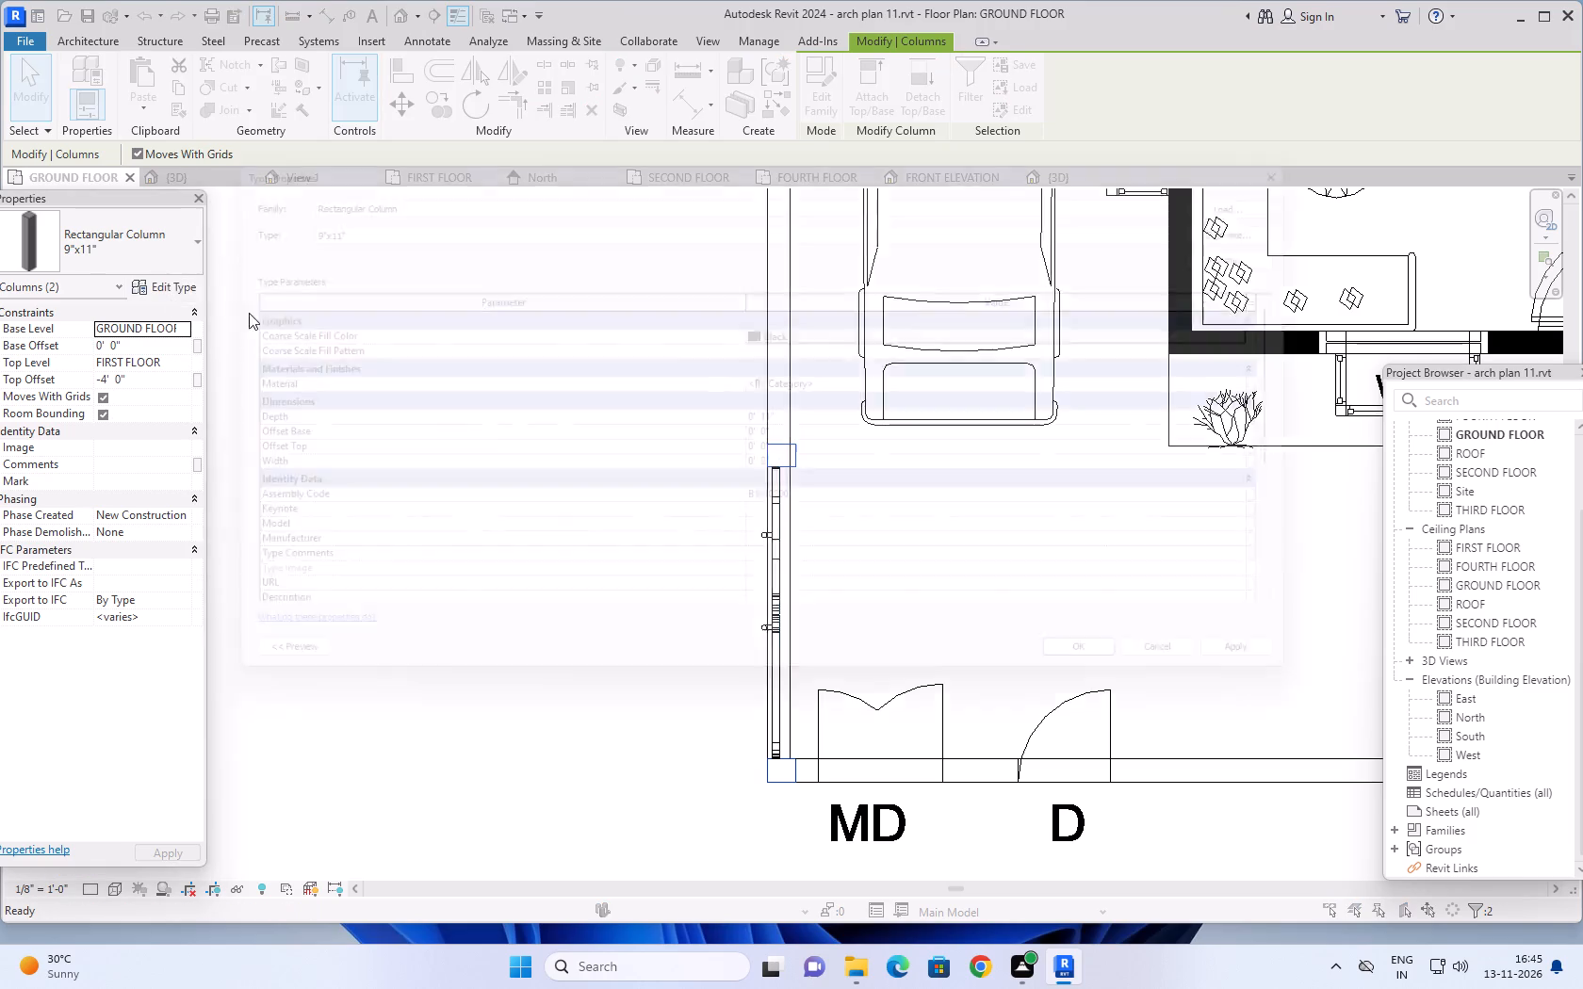
{"action": "left_click", "coordinate": [1309, 212]}
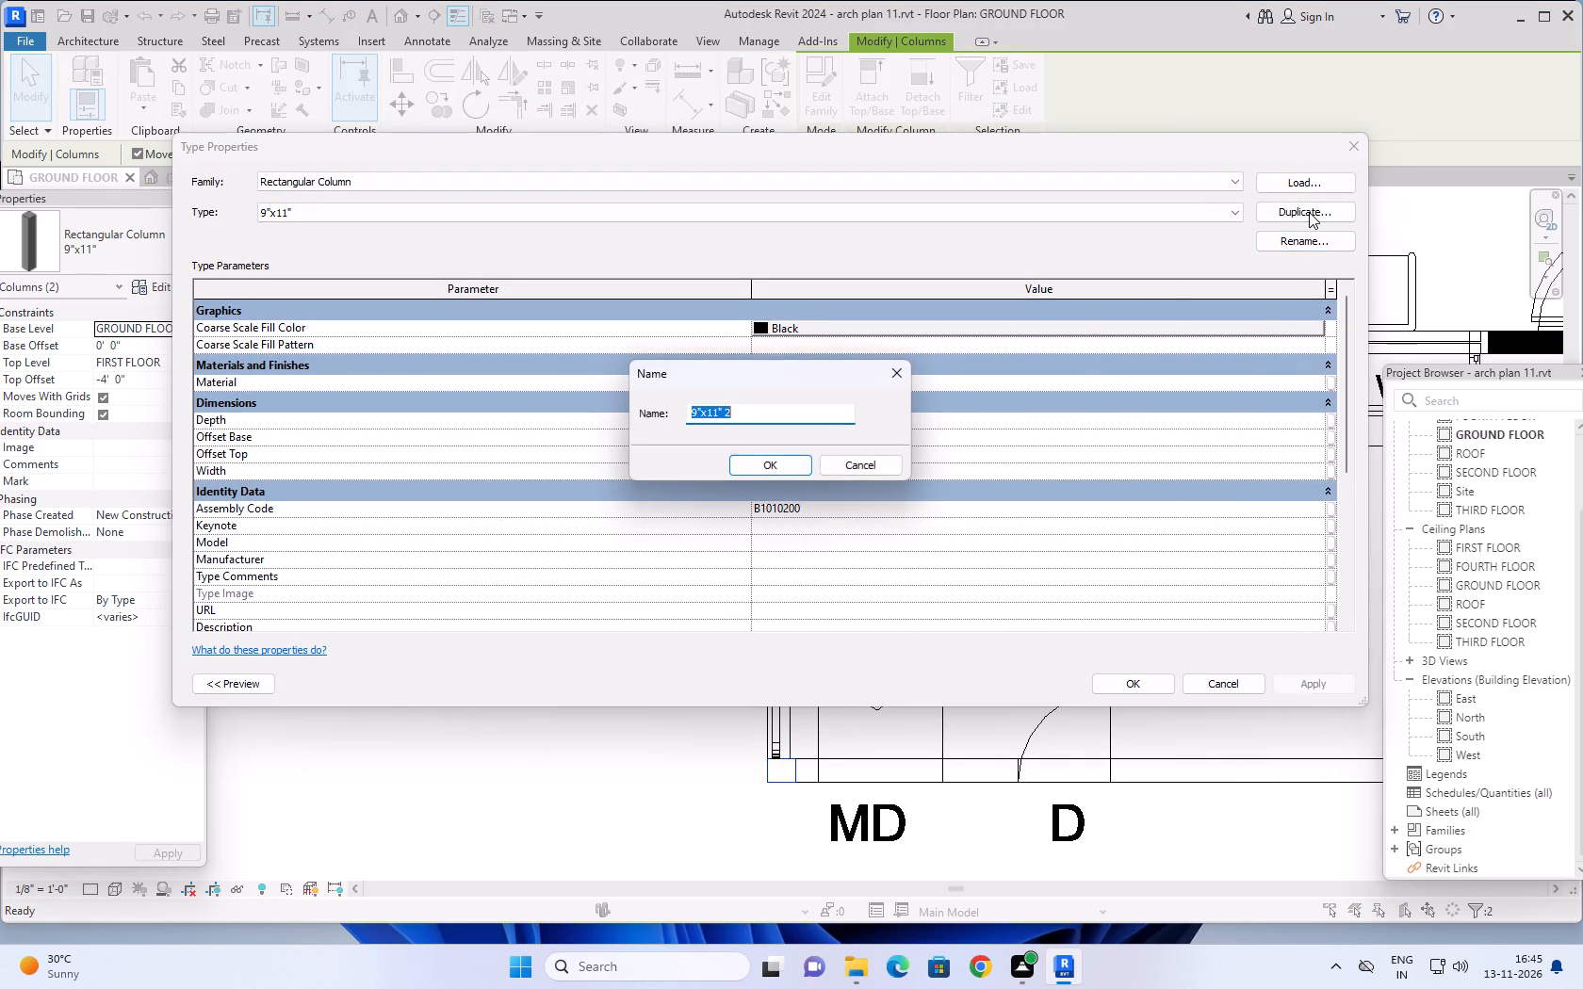
{"action": "type", "text": "1."}
{"action": "type", "text": "5'"}
{"action": "key", "text": "Return"}
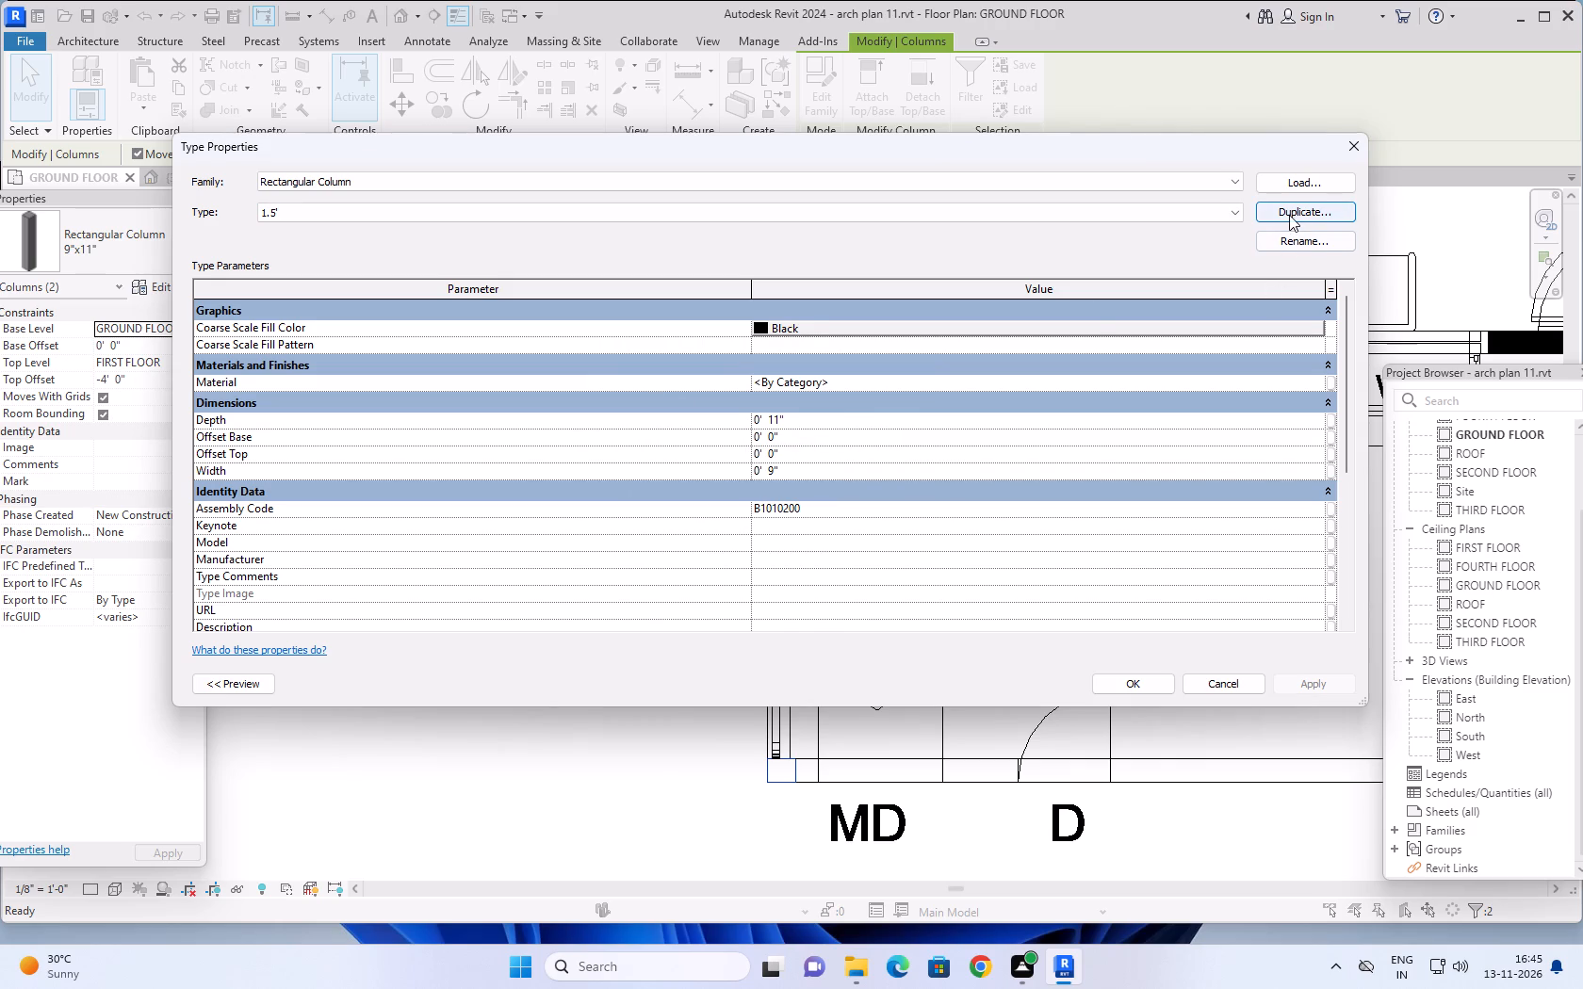
Duplicate the column type again under the name 1.5' X9".
{"action": "left_click", "coordinate": [1289, 215]}
{"action": "left_click", "coordinate": [732, 406]}
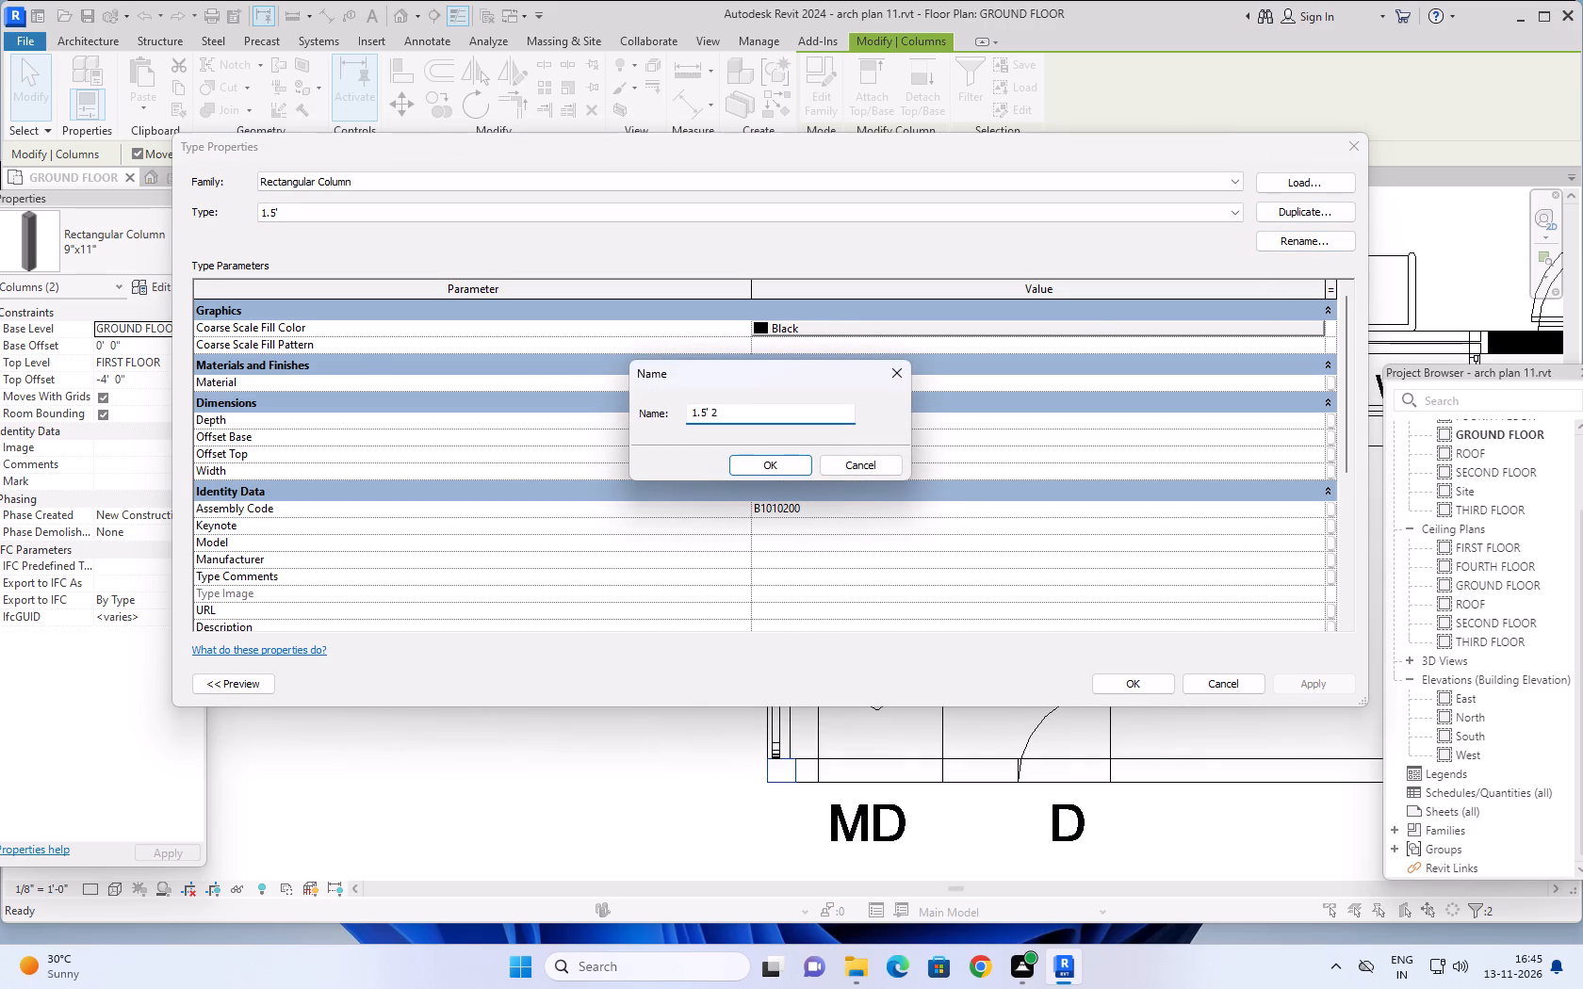
{"action": "key", "text": "BackSpace"}
{"action": "key", "text": "x"}
{"action": "key", "text": "9"}
{"action": "key", "text": "shift+quotedbl"}
{"action": "key", "text": "Return"}
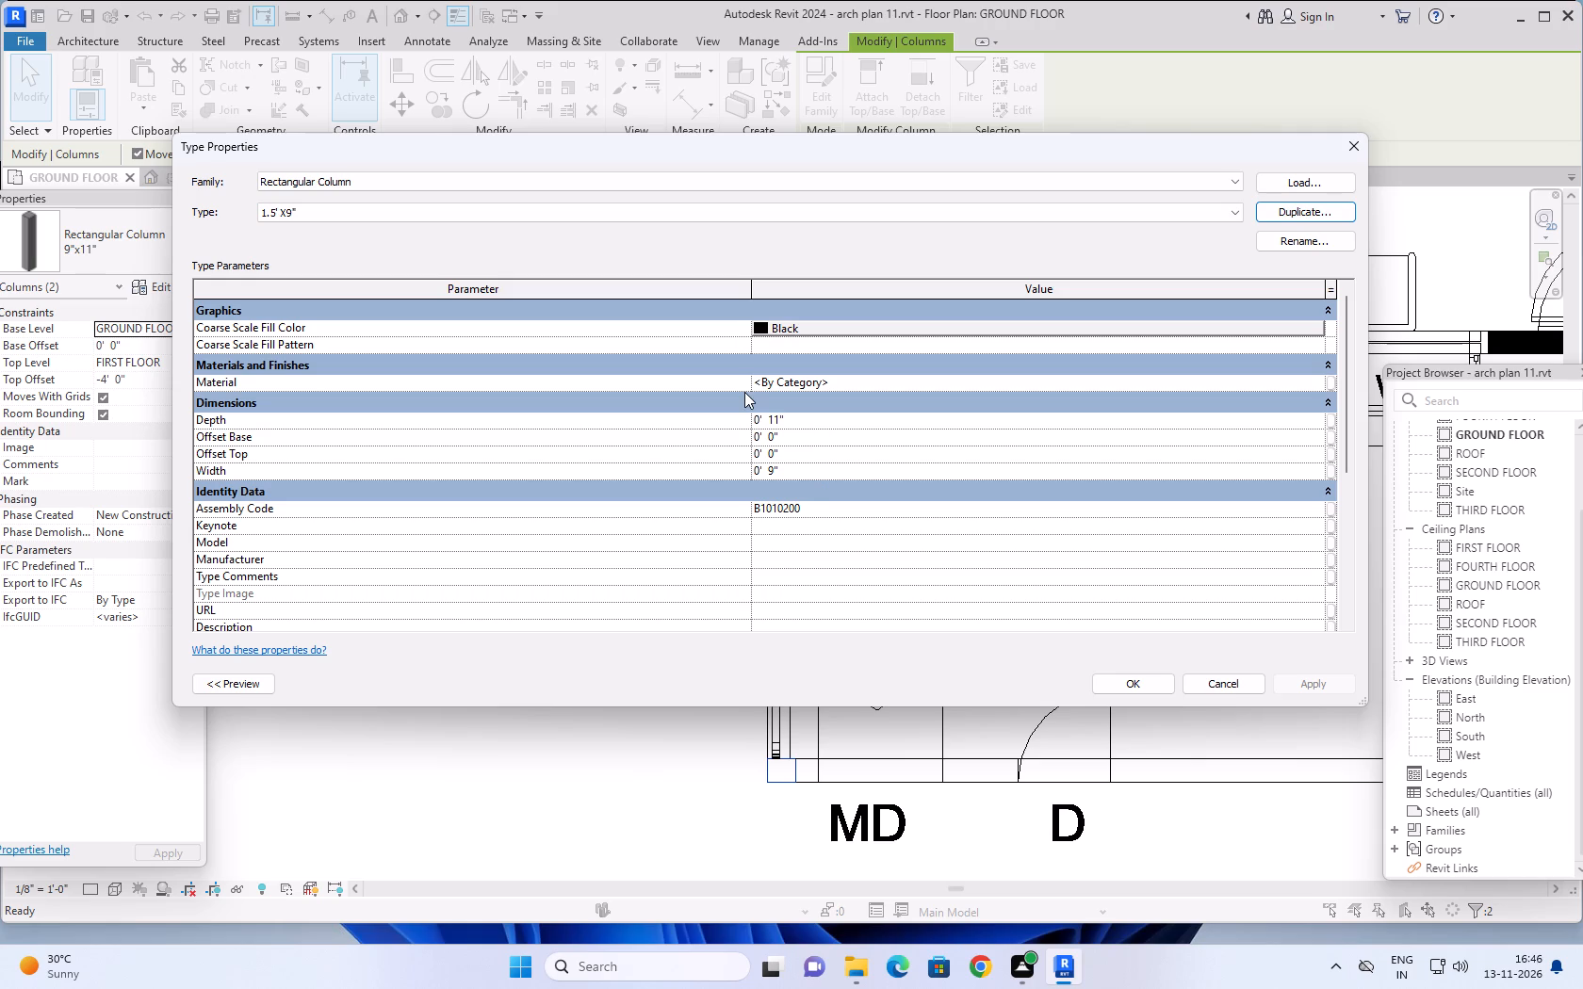
Set the 1.5' X9" column type's depth to 1.5' and apply it to both gate columns.
{"action": "left_click", "coordinate": [802, 416]}
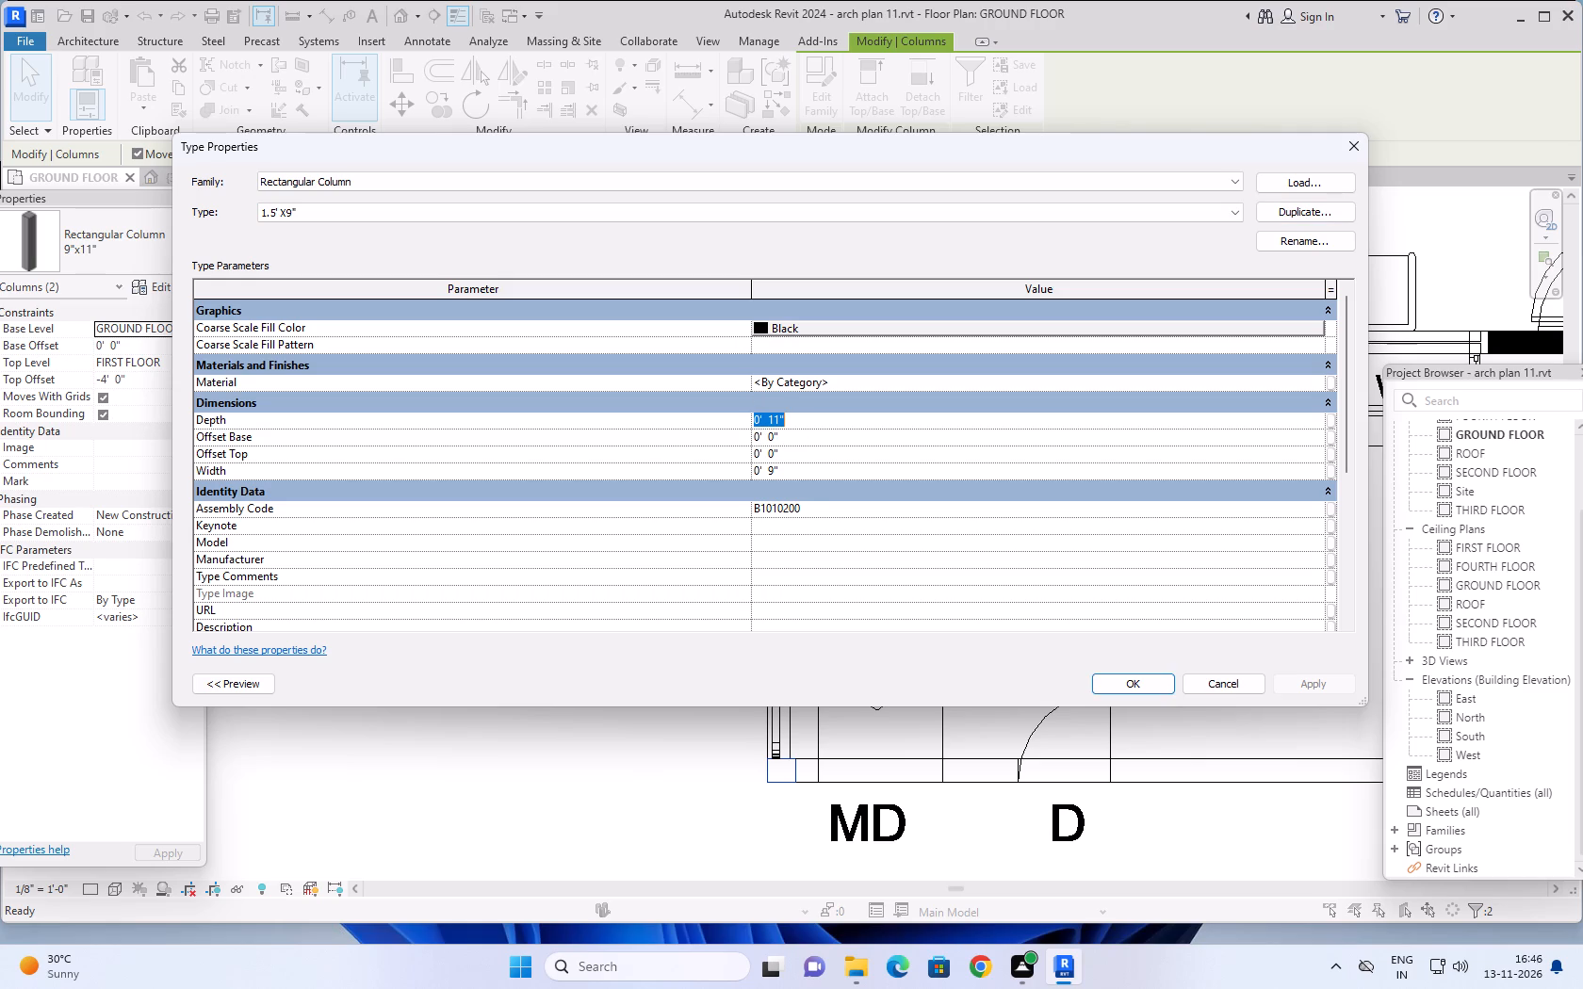
{"action": "type", "text": "1.5'"}
{"action": "key", "text": "Return"}
{"action": "left_click", "coordinate": [1313, 679]}
{"action": "left_click", "coordinate": [1126, 678]}
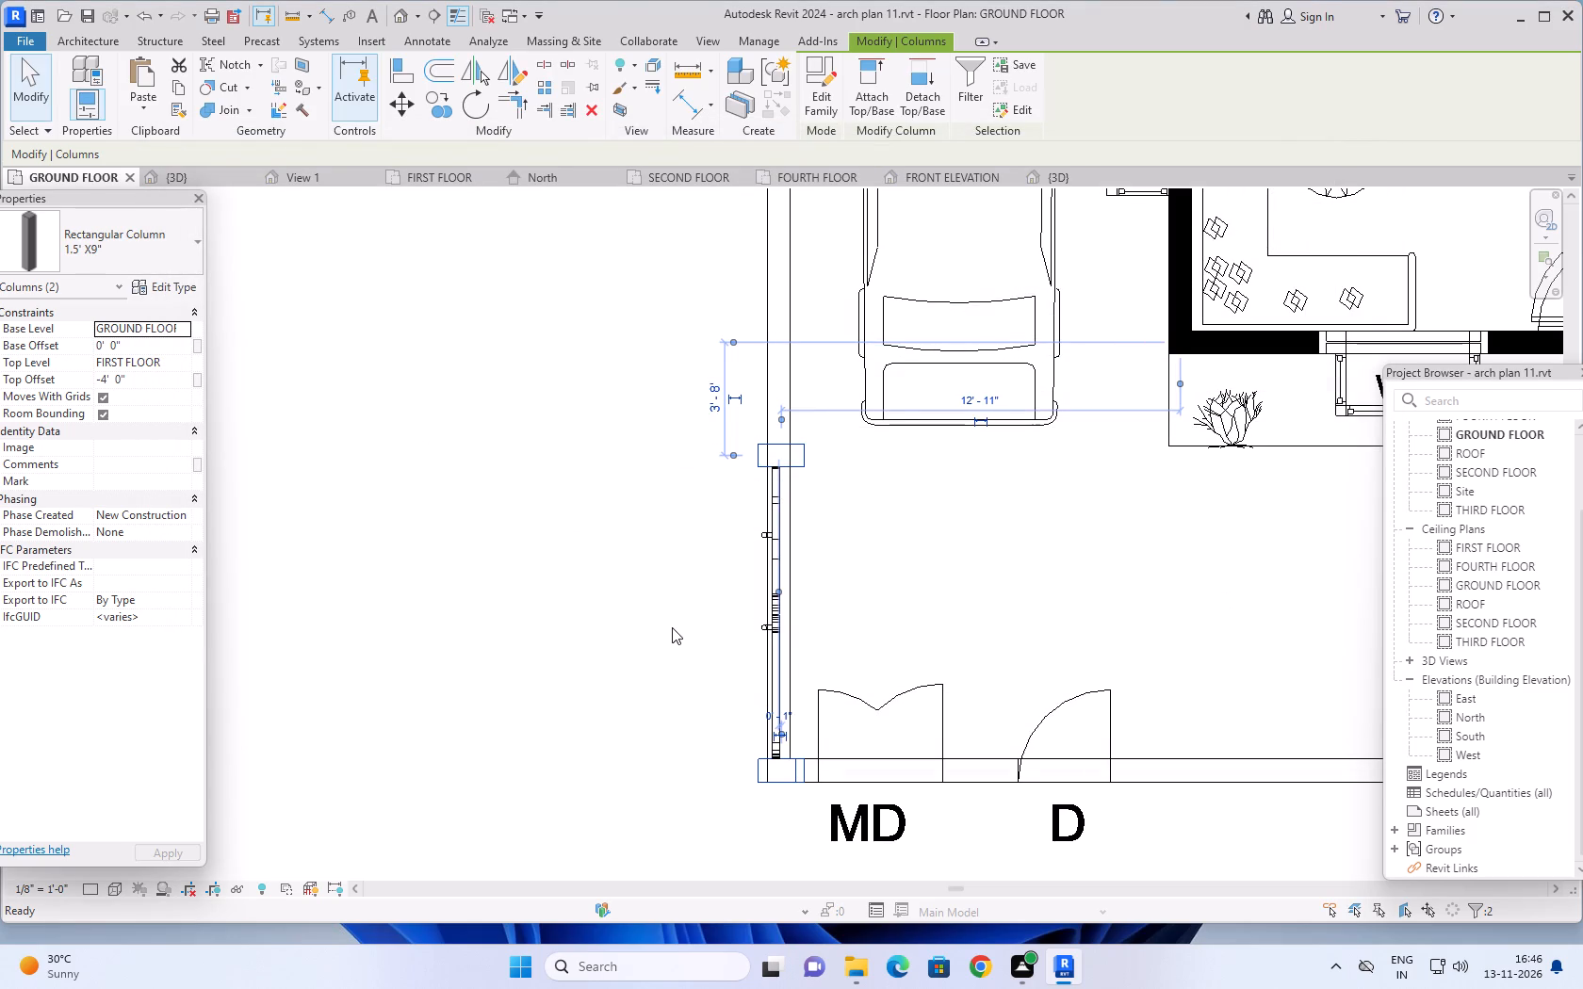
{"action": "key", "text": "Escape"}
{"action": "key", "text": "Escape"}
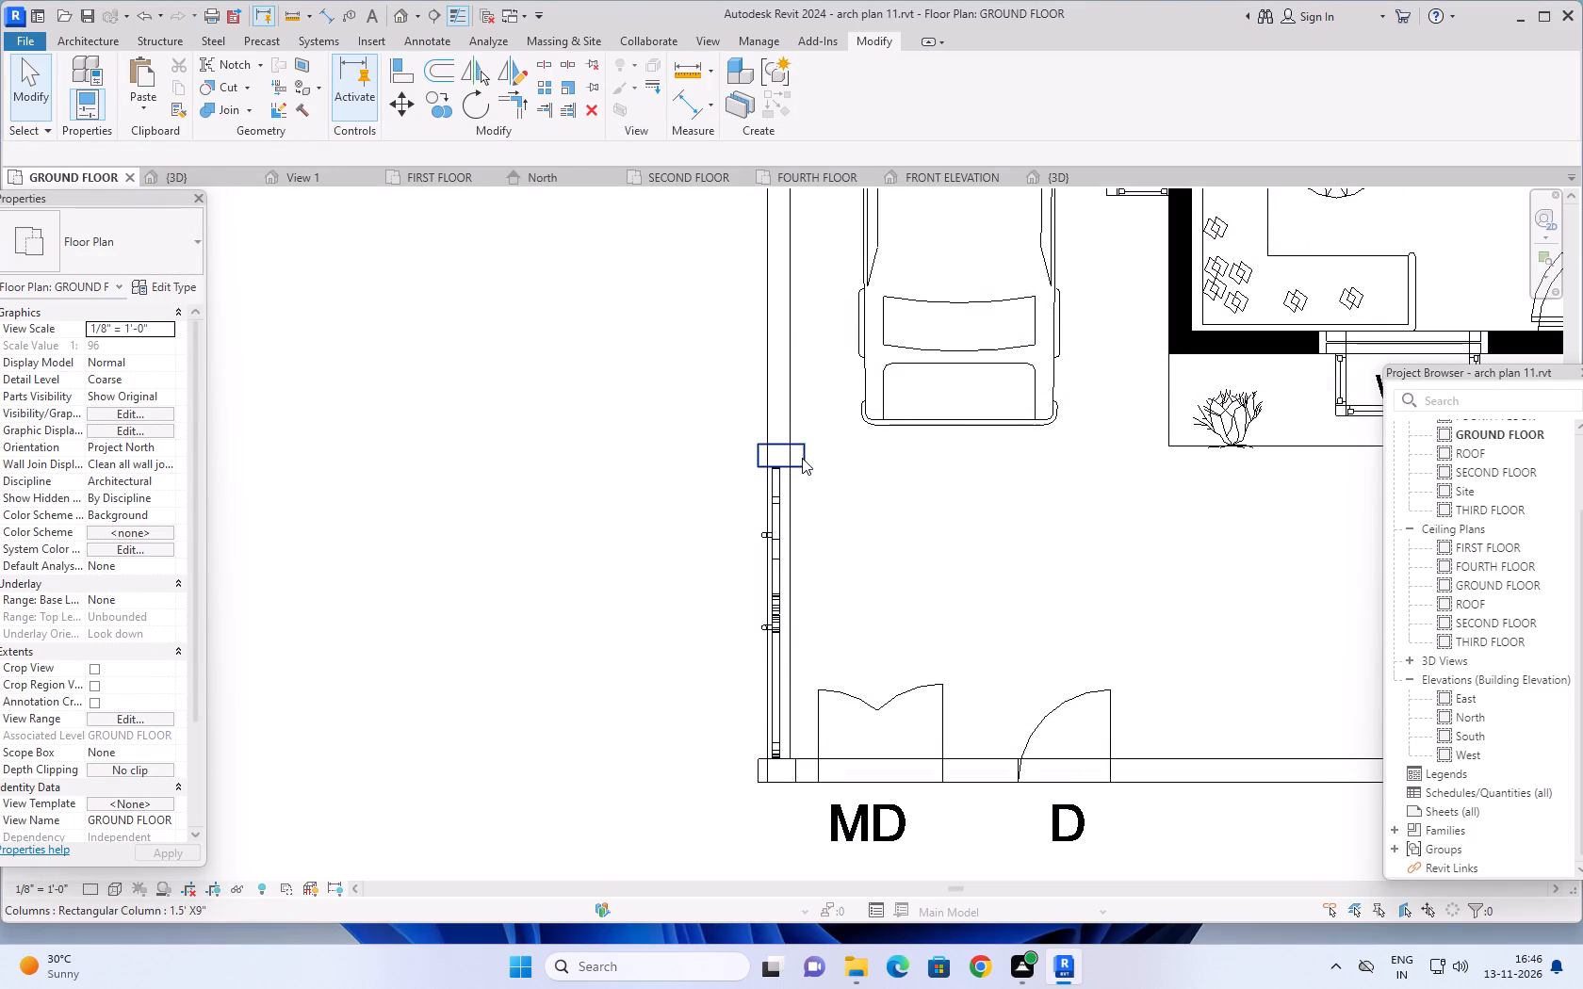
Rotate the gate column nearest the car by 90° and nudge it clear of the gate, over the boundary wall.
{"action": "left_click", "coordinate": [802, 458]}
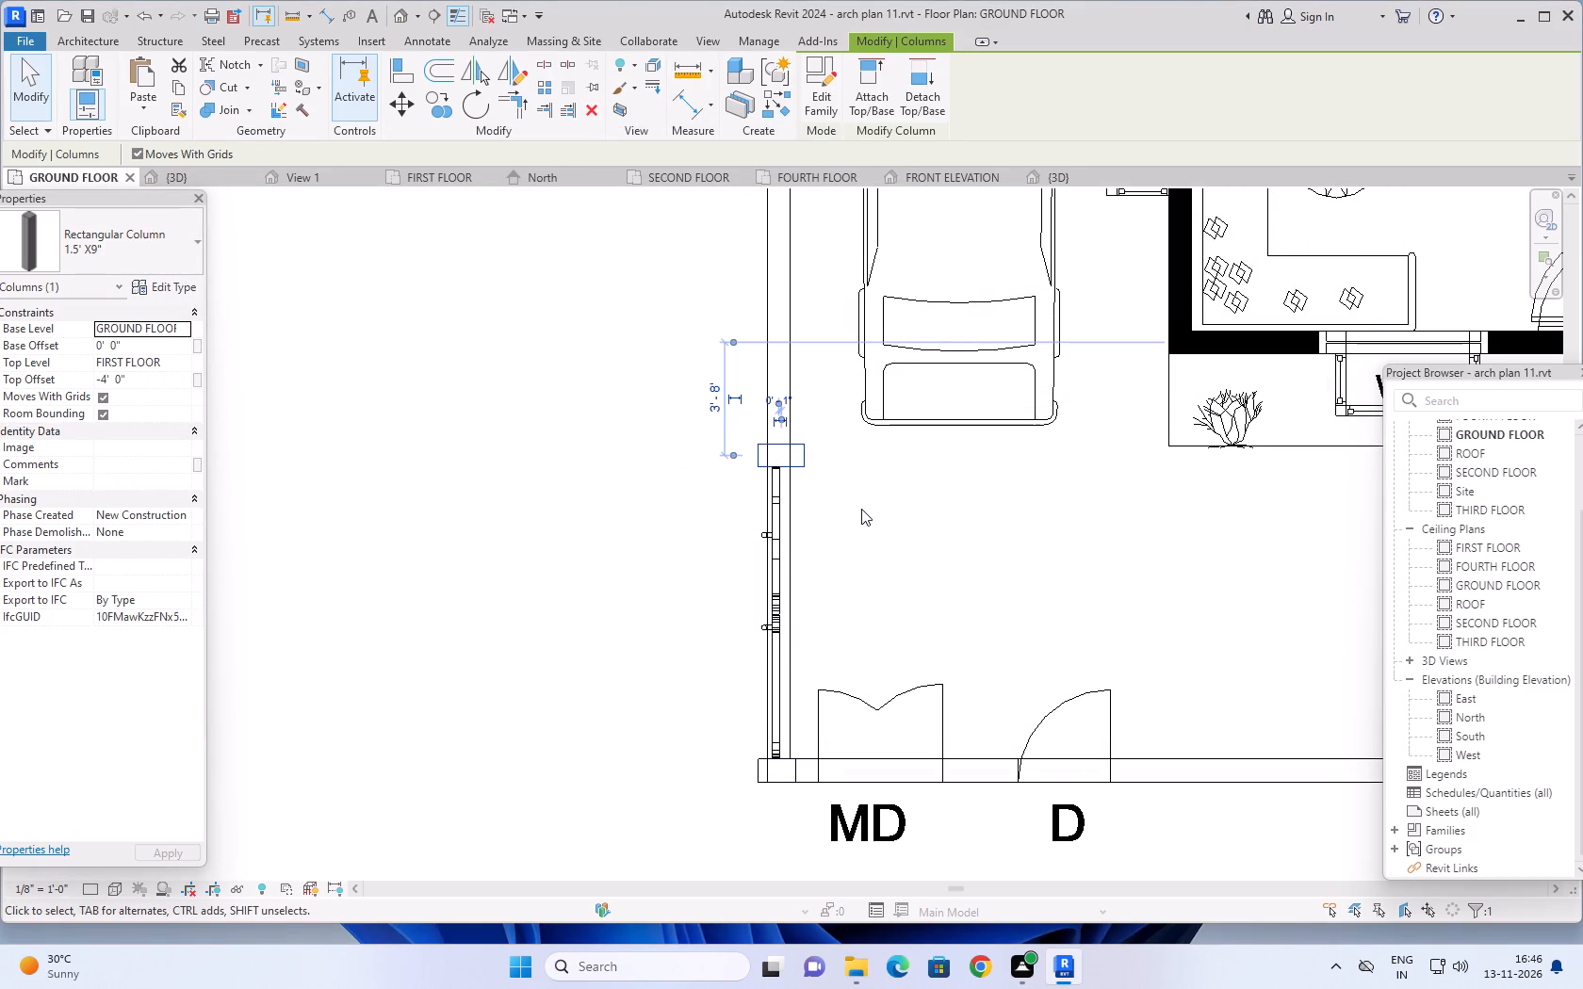
{"action": "key", "text": "space"}
{"action": "scroll", "coordinate": [777, 434], "scroll_direction": "up", "scroll_amount": 5}
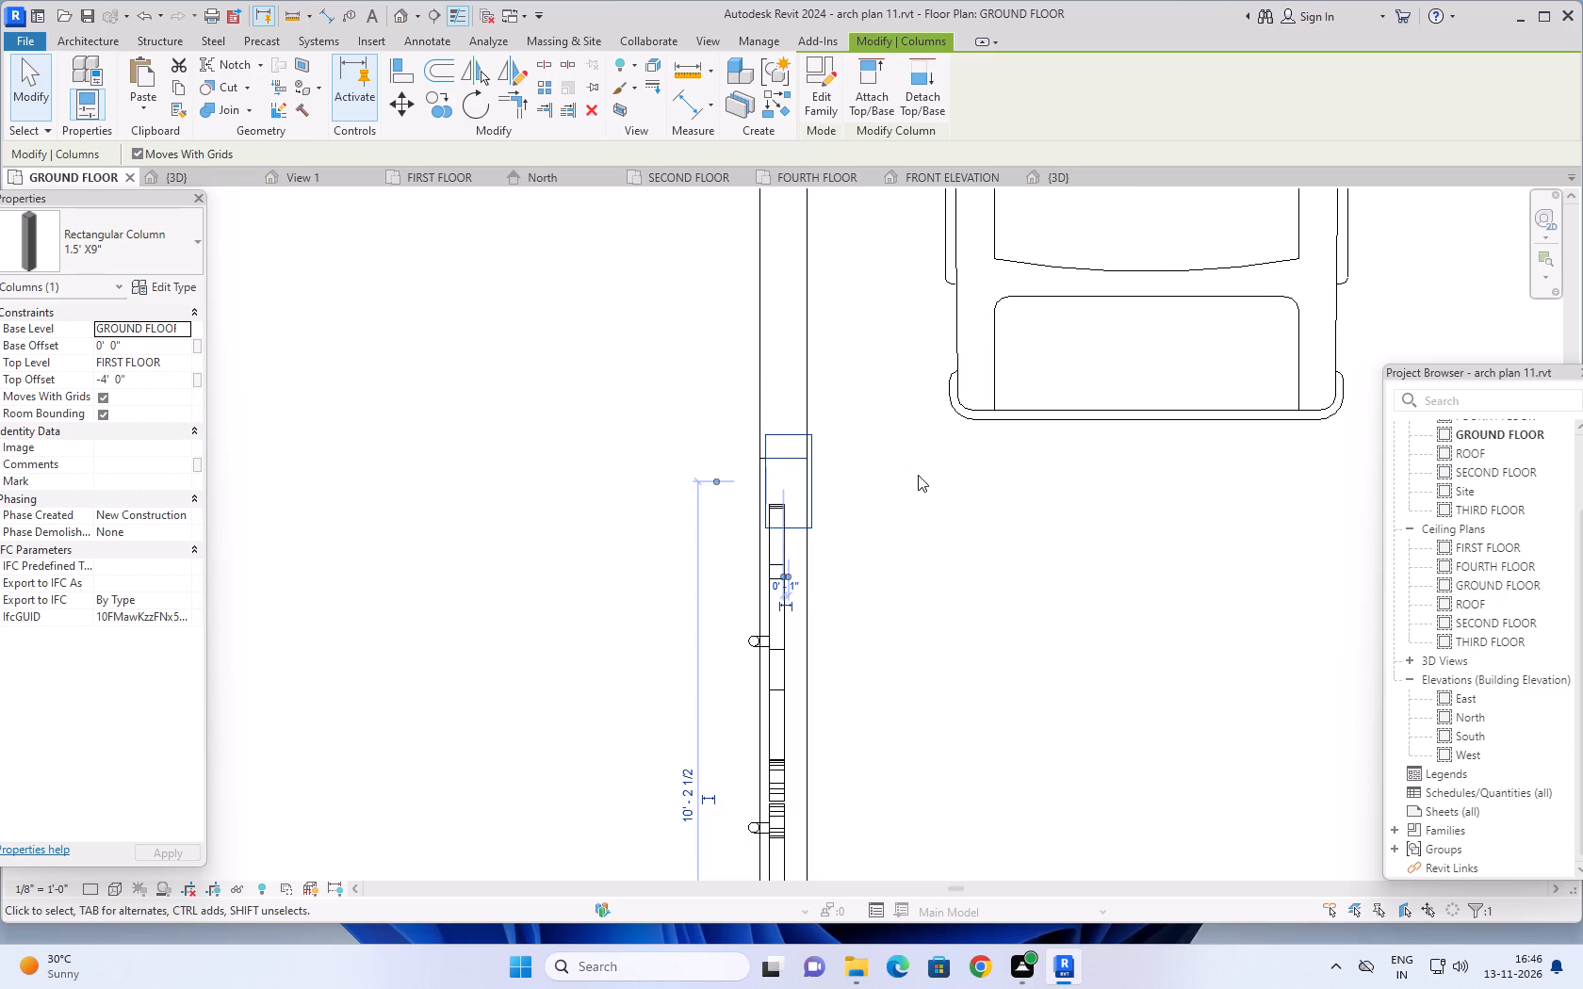
{"action": "key", "text": "Up"}
{"action": "key", "text": "Up"}
{"action": "key", "text": "Up"}
{"action": "key", "text": "Up"}
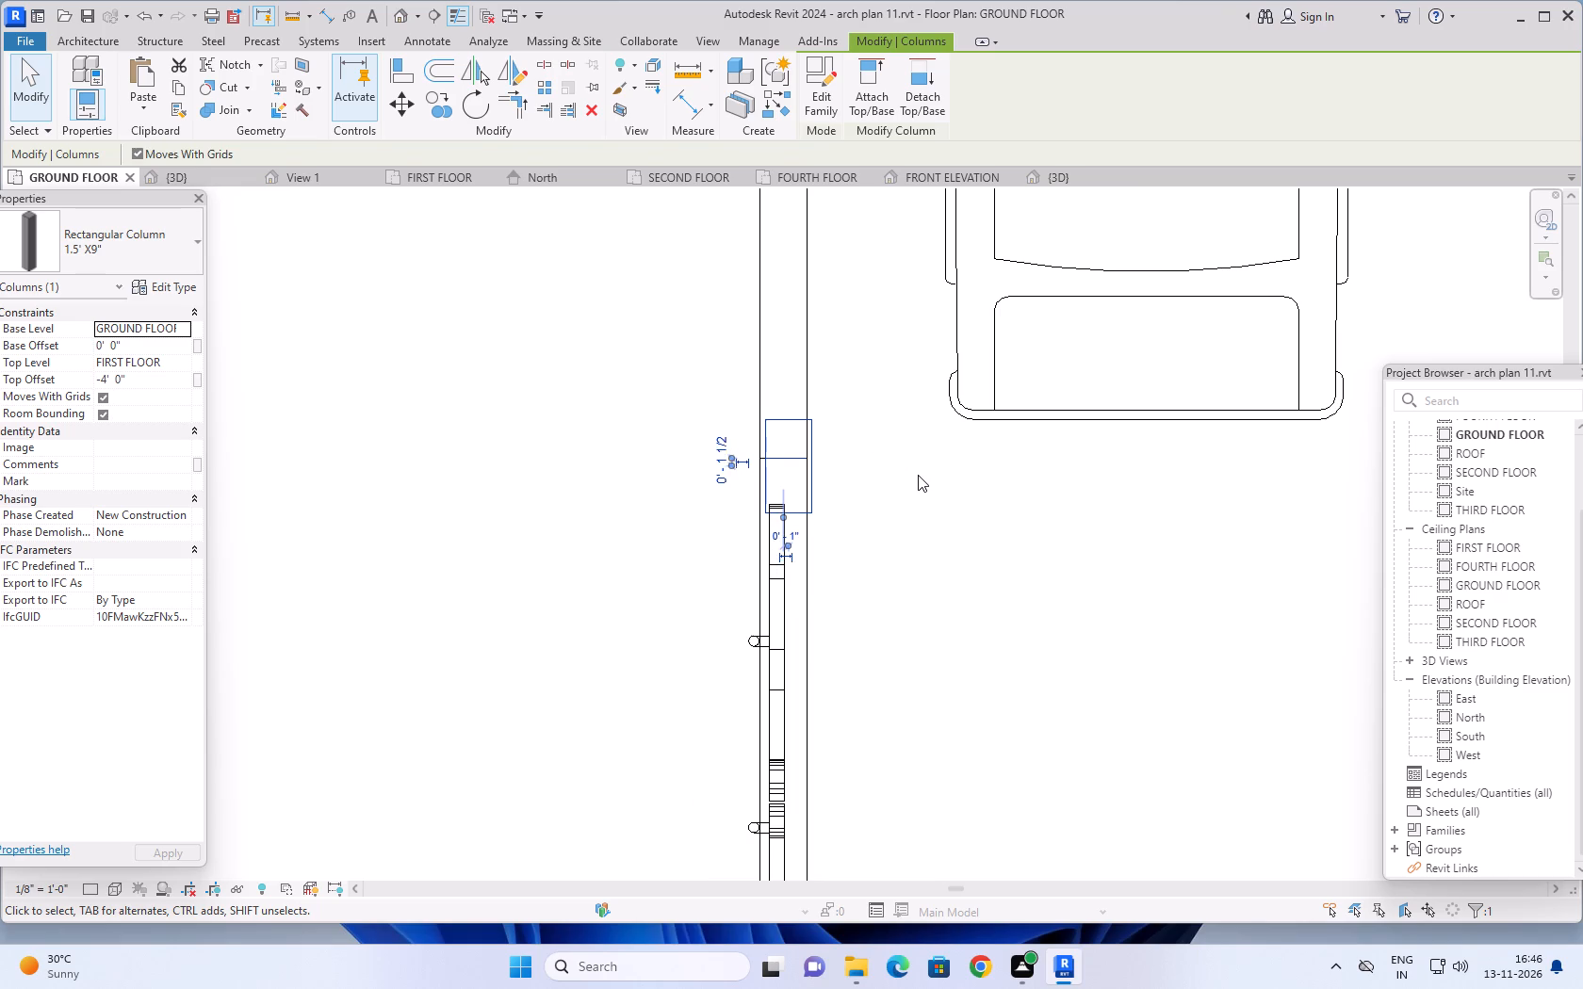
{"action": "key", "text": "Up"}
{"action": "key", "text": "Up"}
{"action": "key", "text": "Up"}
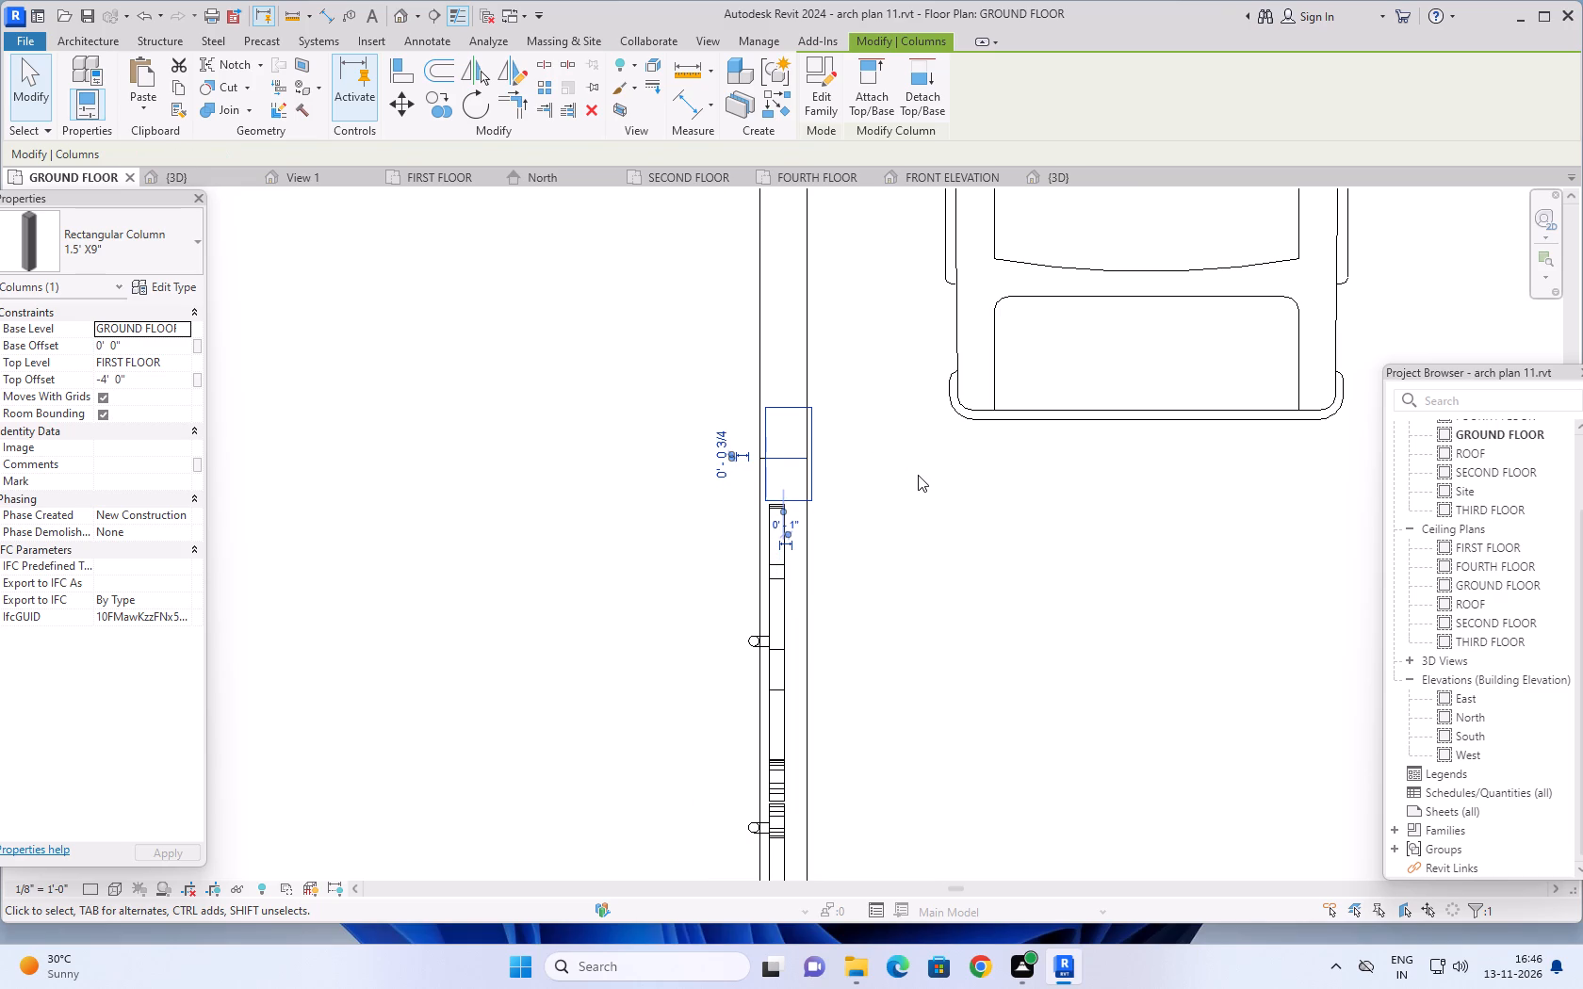
{"action": "key", "text": "Left"}
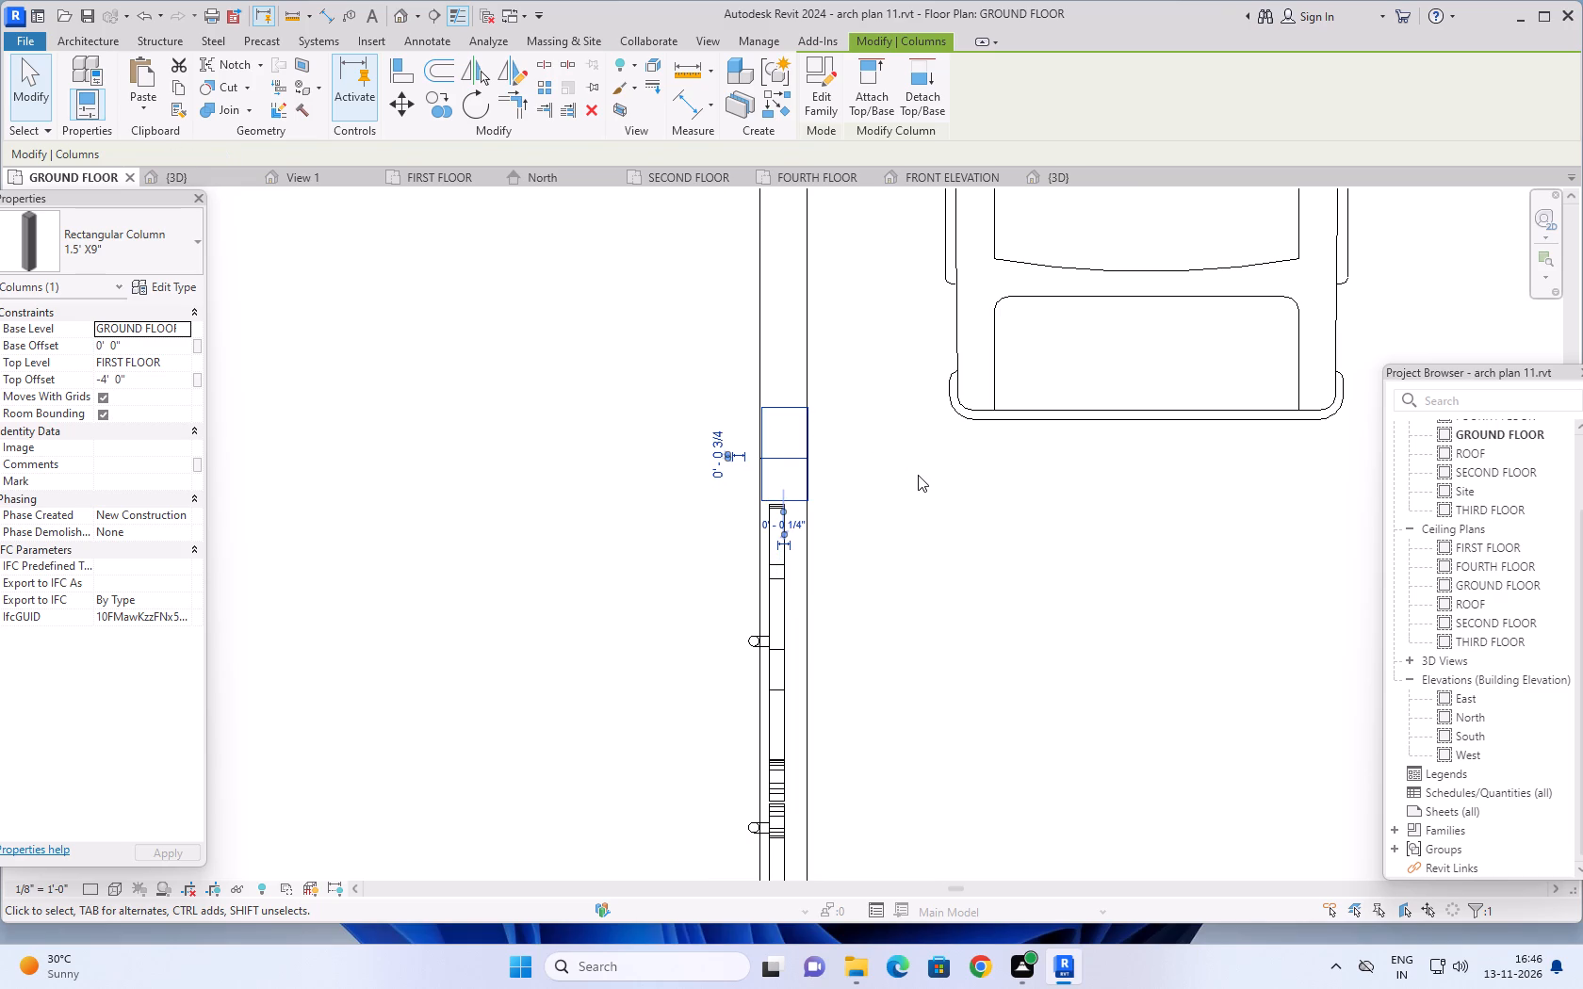
{"action": "key", "text": "Left"}
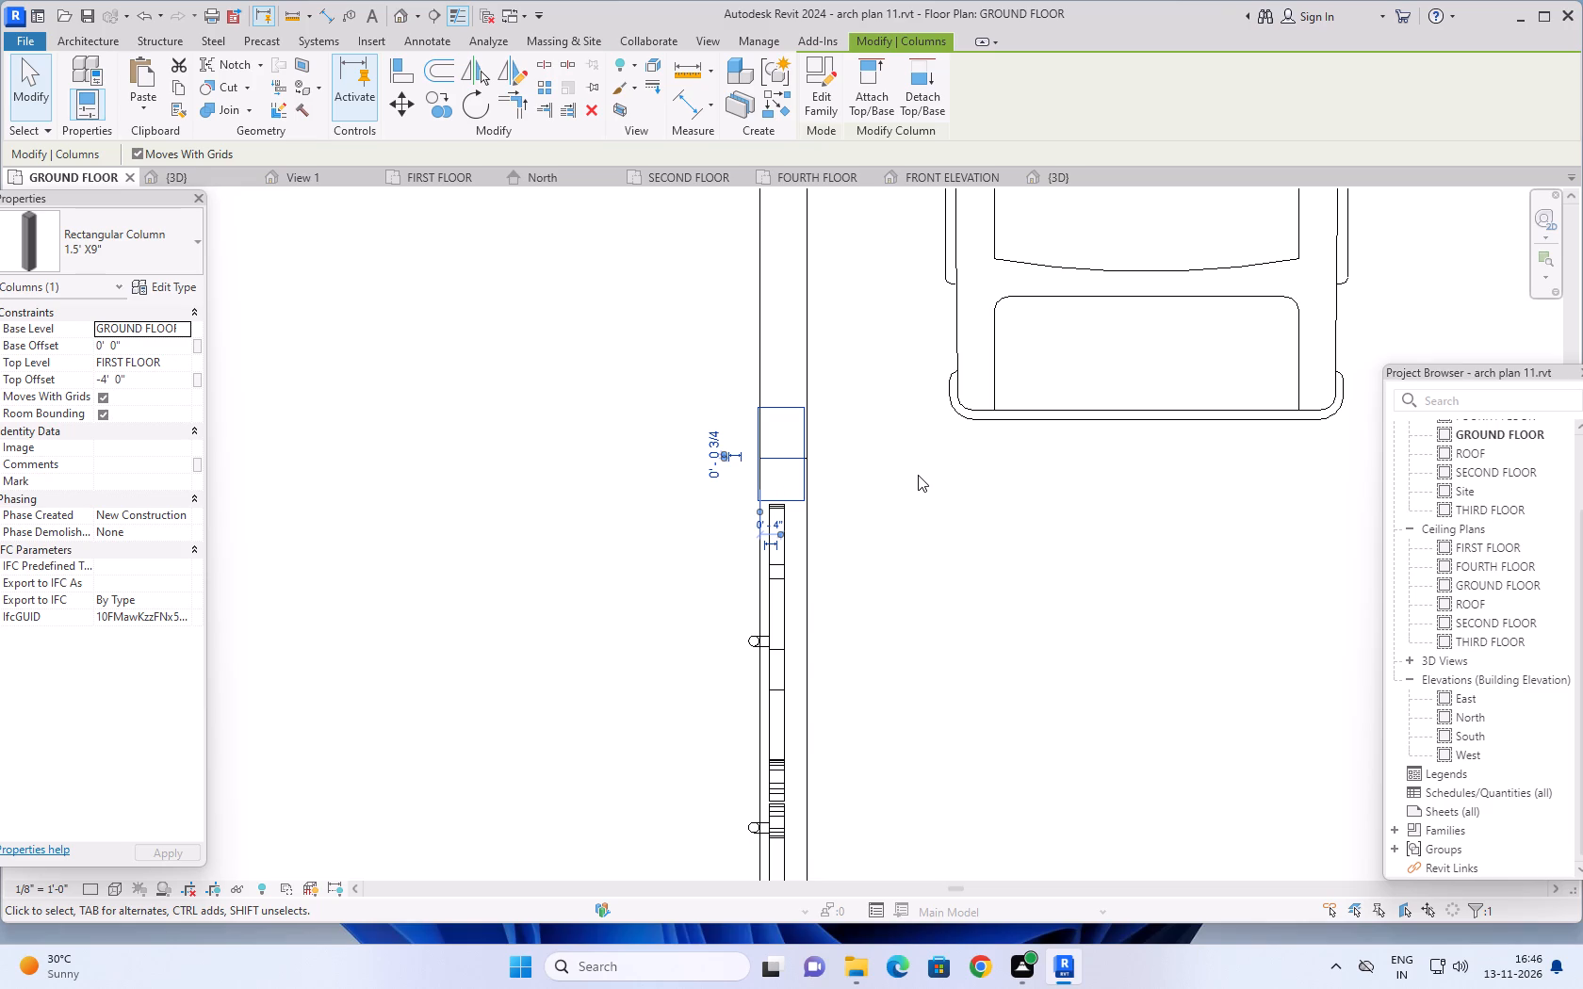
Align the rotated column's inner face with the inner face of the boundary wall.
{"action": "scroll", "coordinate": [807, 442], "scroll_direction": "up", "scroll_amount": 1}
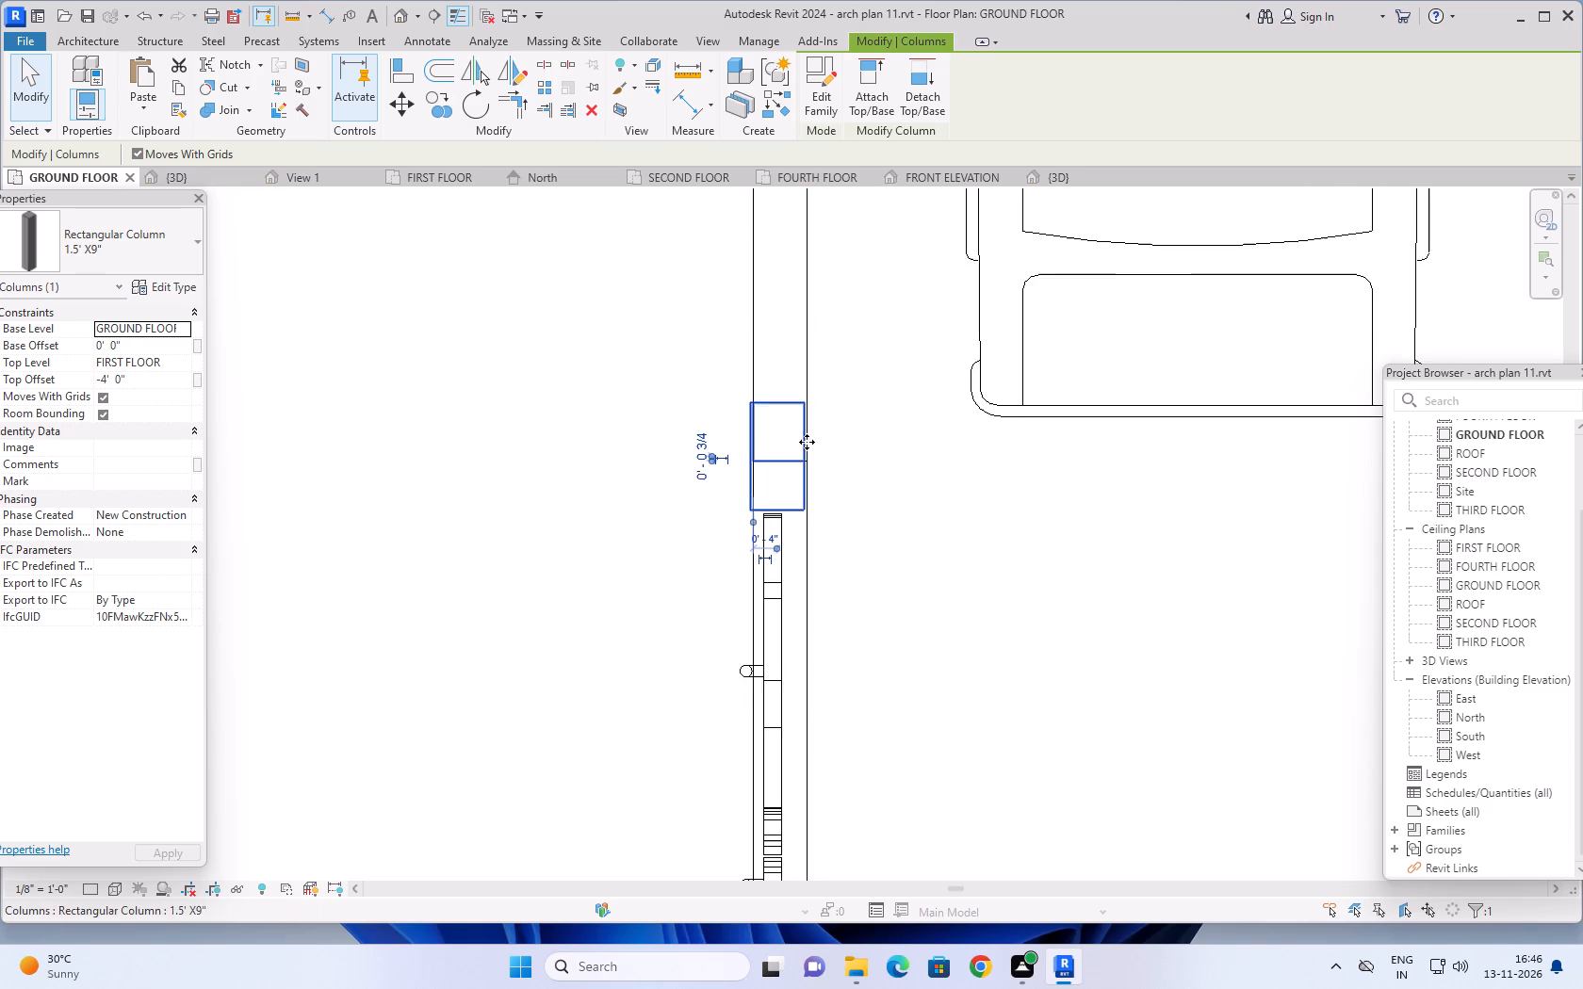
{"action": "scroll", "coordinate": [807, 442], "scroll_direction": "up", "scroll_amount": 5}
{"action": "middle_click_drag", "start_coordinate": [843, 418], "coordinate": [888, 442]}
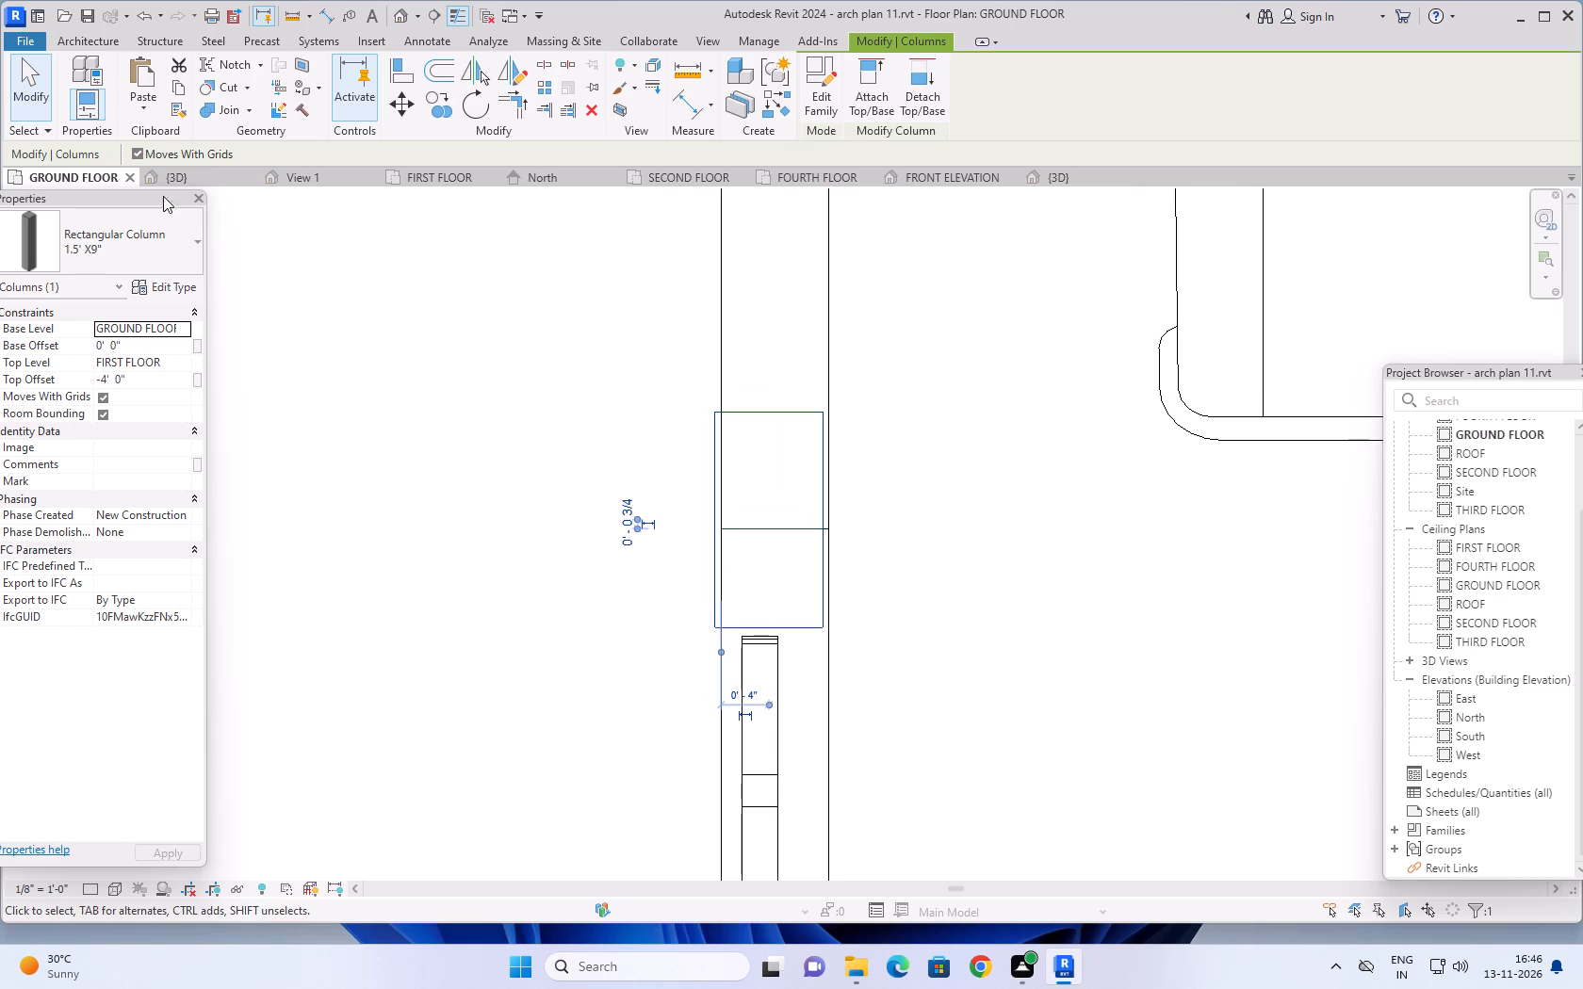
{"action": "left_click", "coordinate": [392, 73]}
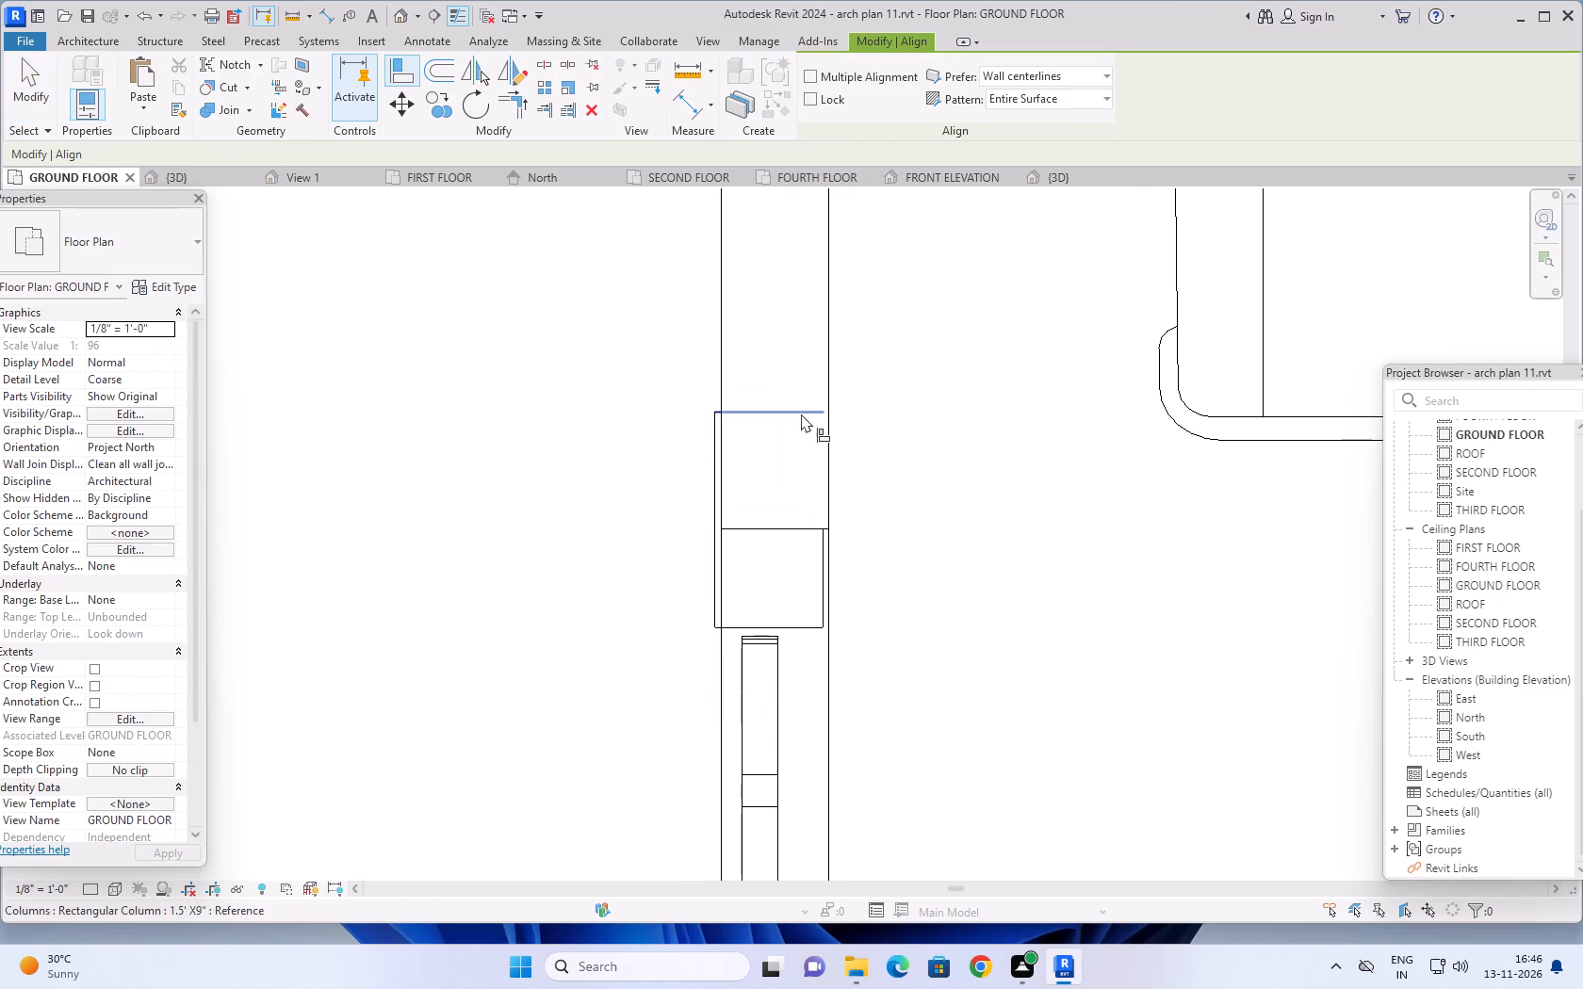
{"action": "left_click", "coordinate": [834, 559]}
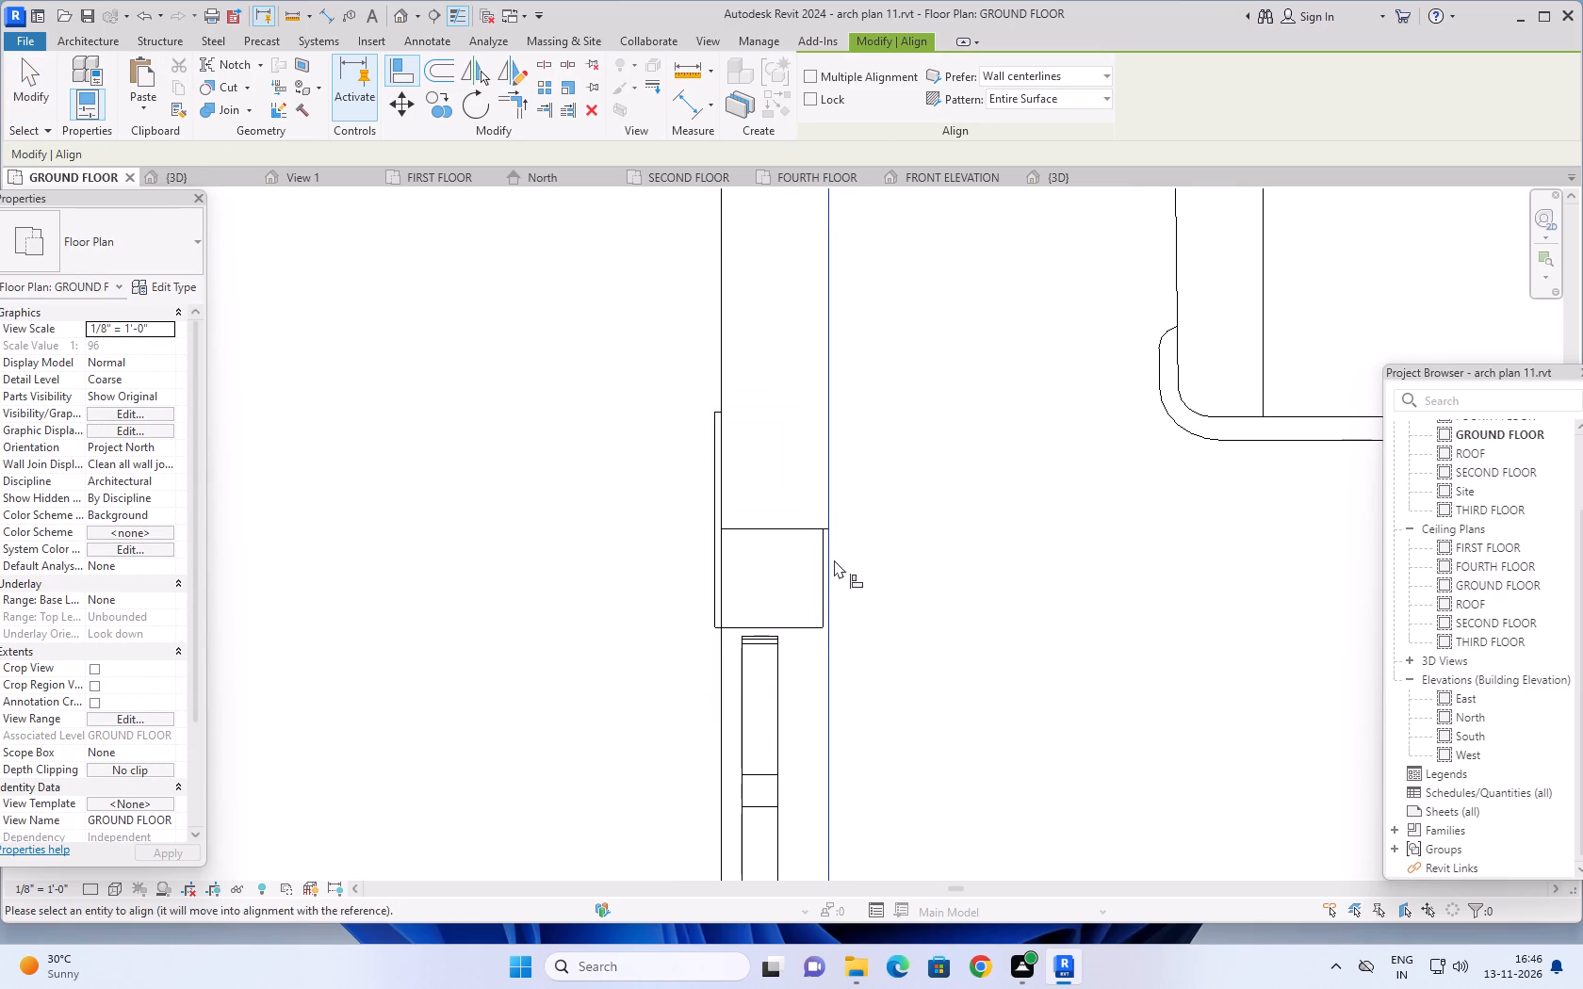
{"action": "left_click", "coordinate": [827, 575]}
{"action": "scroll", "coordinate": [867, 576], "scroll_direction": "down", "scroll_amount": 2}
{"action": "key", "text": "Escape"}
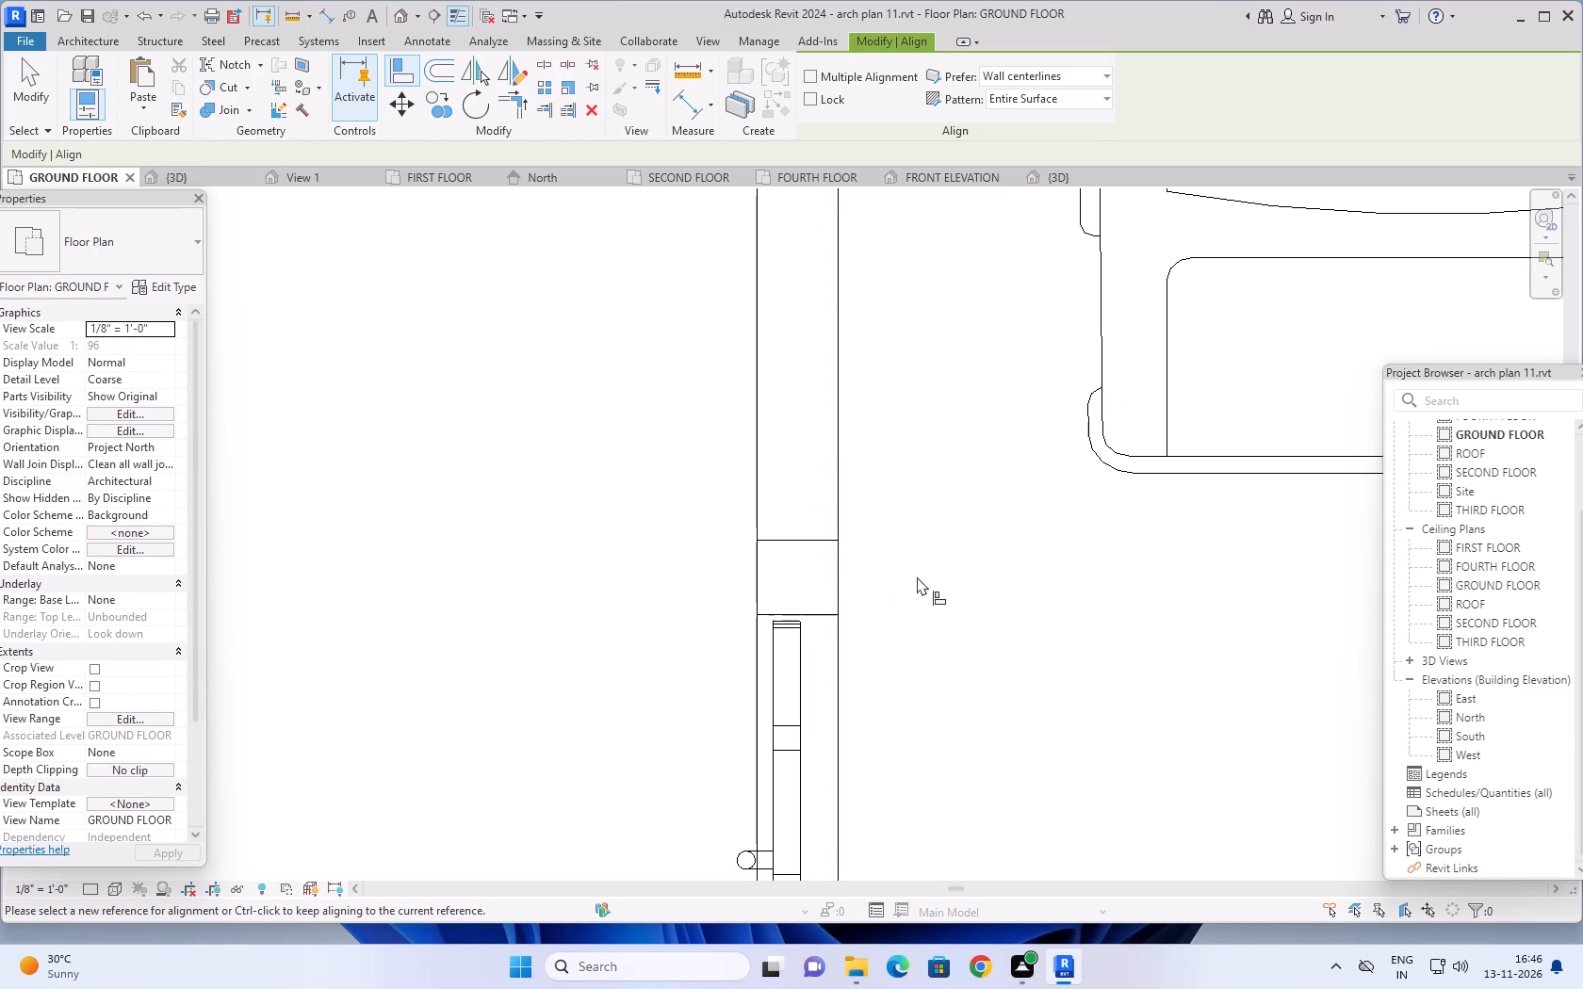
{"action": "key", "text": "Escape"}
Select the aligned column and examine its position relative to the gate, the boundary wall and the corner column.
{"action": "middle_click_drag", "start_coordinate": [911, 577], "coordinate": [910, 515]}
{"action": "left_click", "coordinate": [793, 483]}
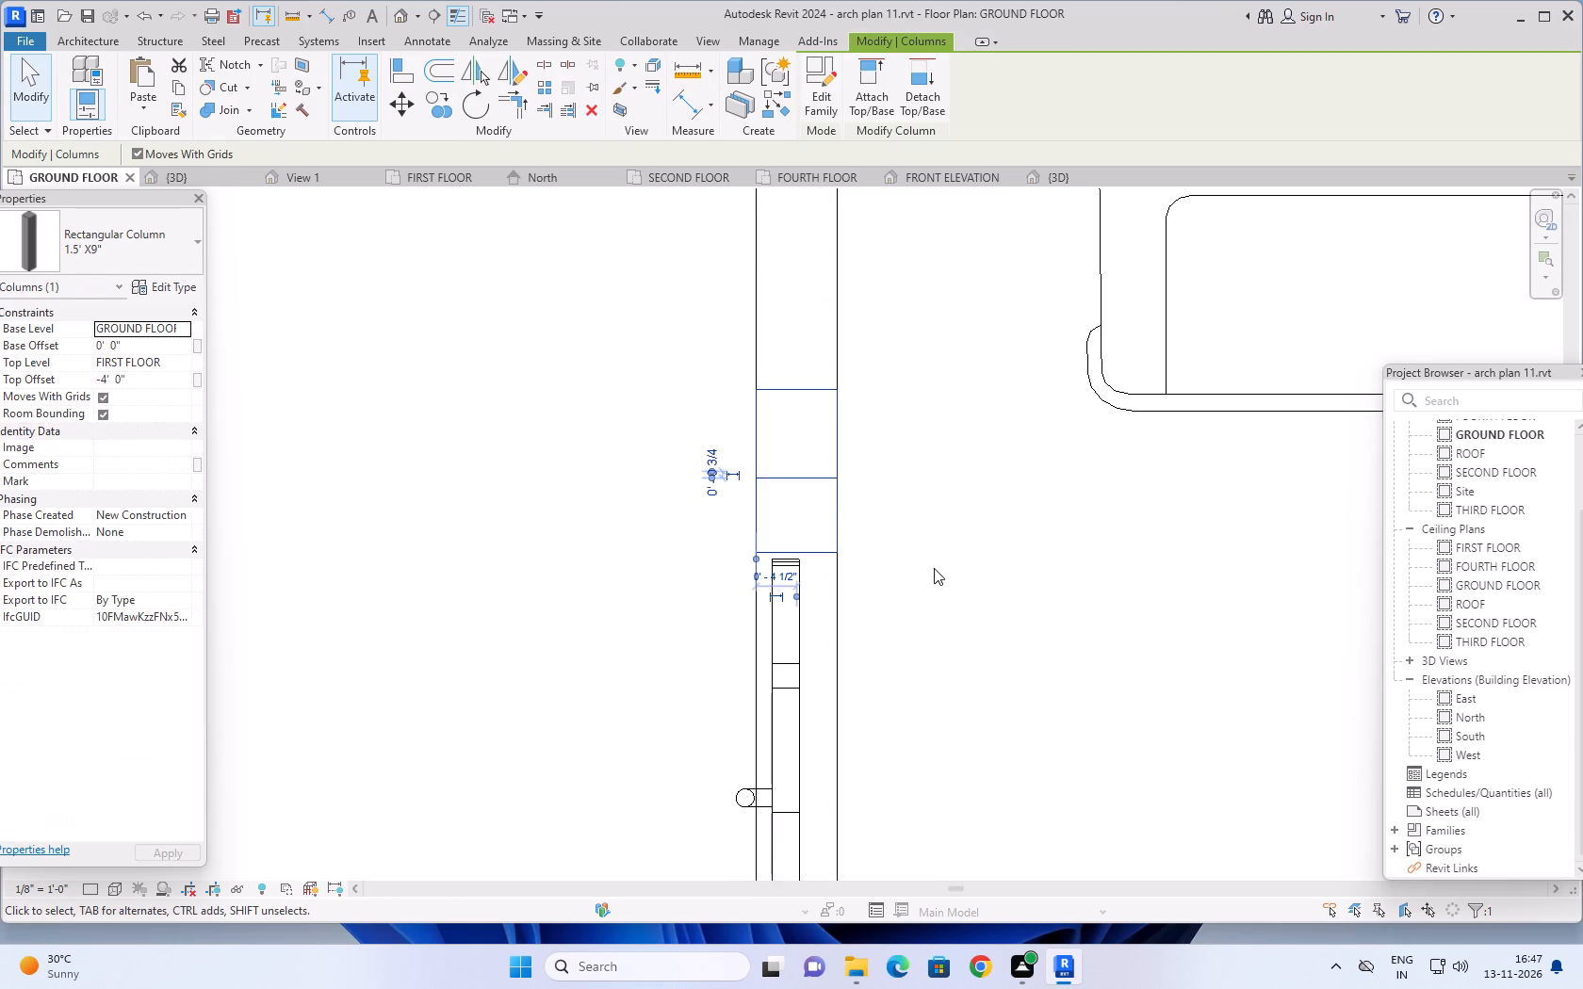
{"action": "scroll", "coordinate": [934, 568], "scroll_direction": "down", "scroll_amount": 2}
{"action": "middle_click_drag", "start_coordinate": [936, 558], "coordinate": [893, 705]}
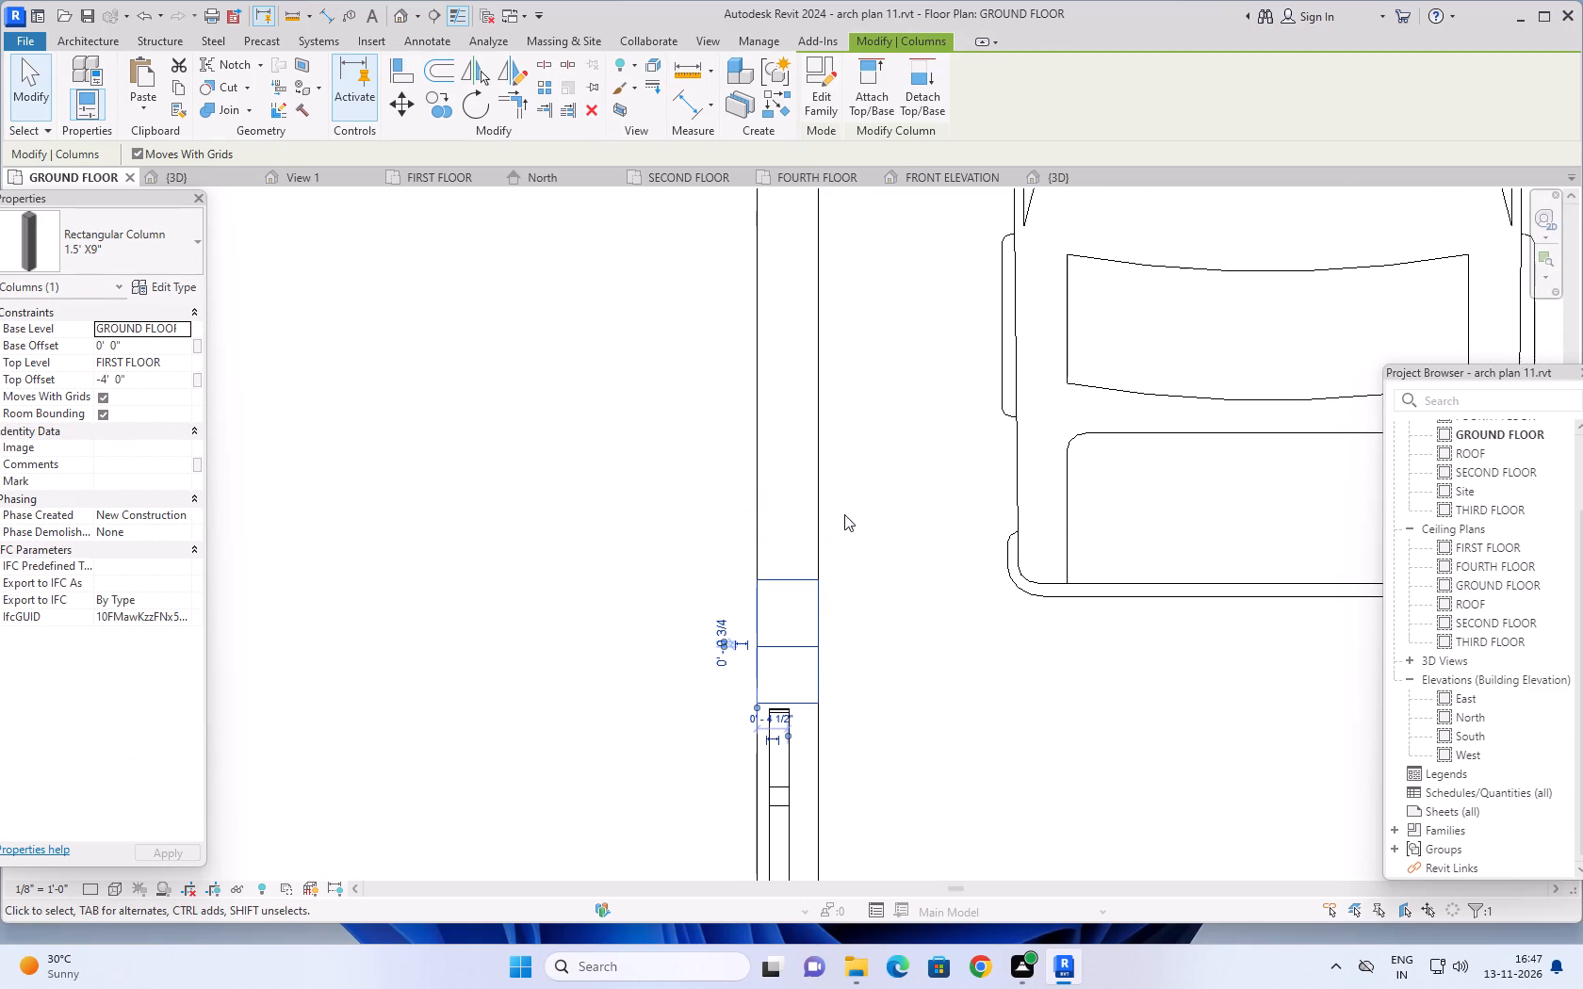
{"action": "scroll", "coordinate": [848, 511], "scroll_direction": "down", "scroll_amount": 4}
{"action": "middle_click_drag", "start_coordinate": [891, 624], "coordinate": [840, 386]}
{"action": "scroll", "coordinate": [861, 451], "scroll_direction": "down", "scroll_amount": 2}
{"action": "middle_click_drag", "start_coordinate": [880, 481], "coordinate": [860, 431]}
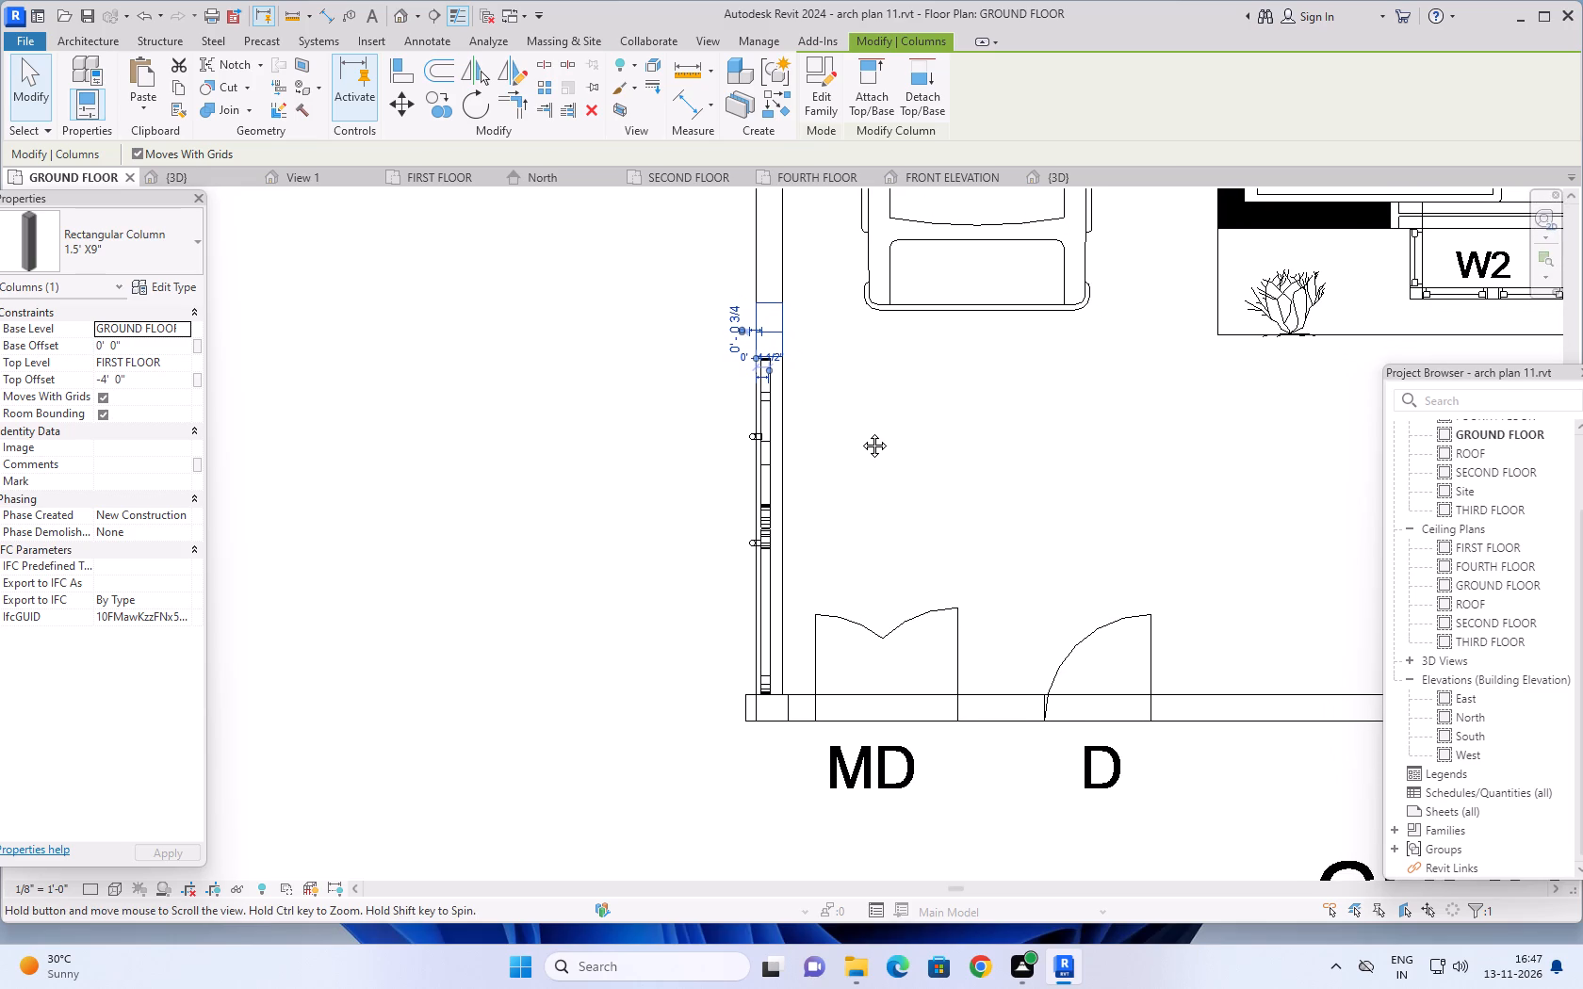
{"action": "middle_click_drag", "start_coordinate": [860, 431], "coordinate": [860, 445]}
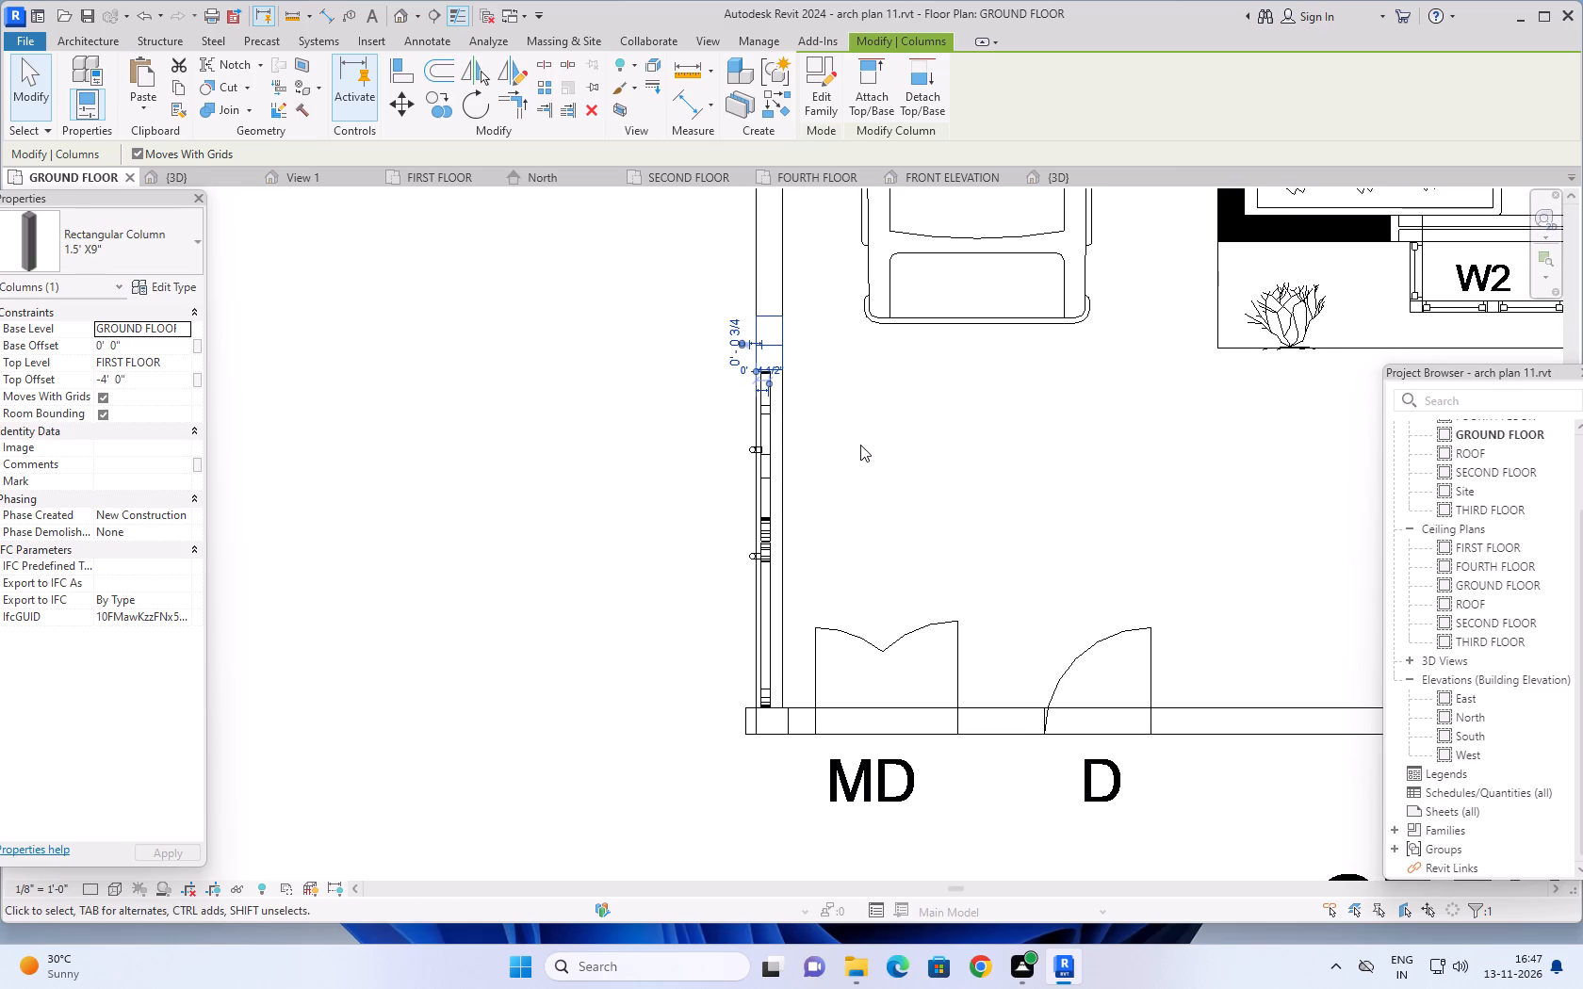
{"action": "middle_click_drag", "start_coordinate": [861, 440], "coordinate": [858, 461]}
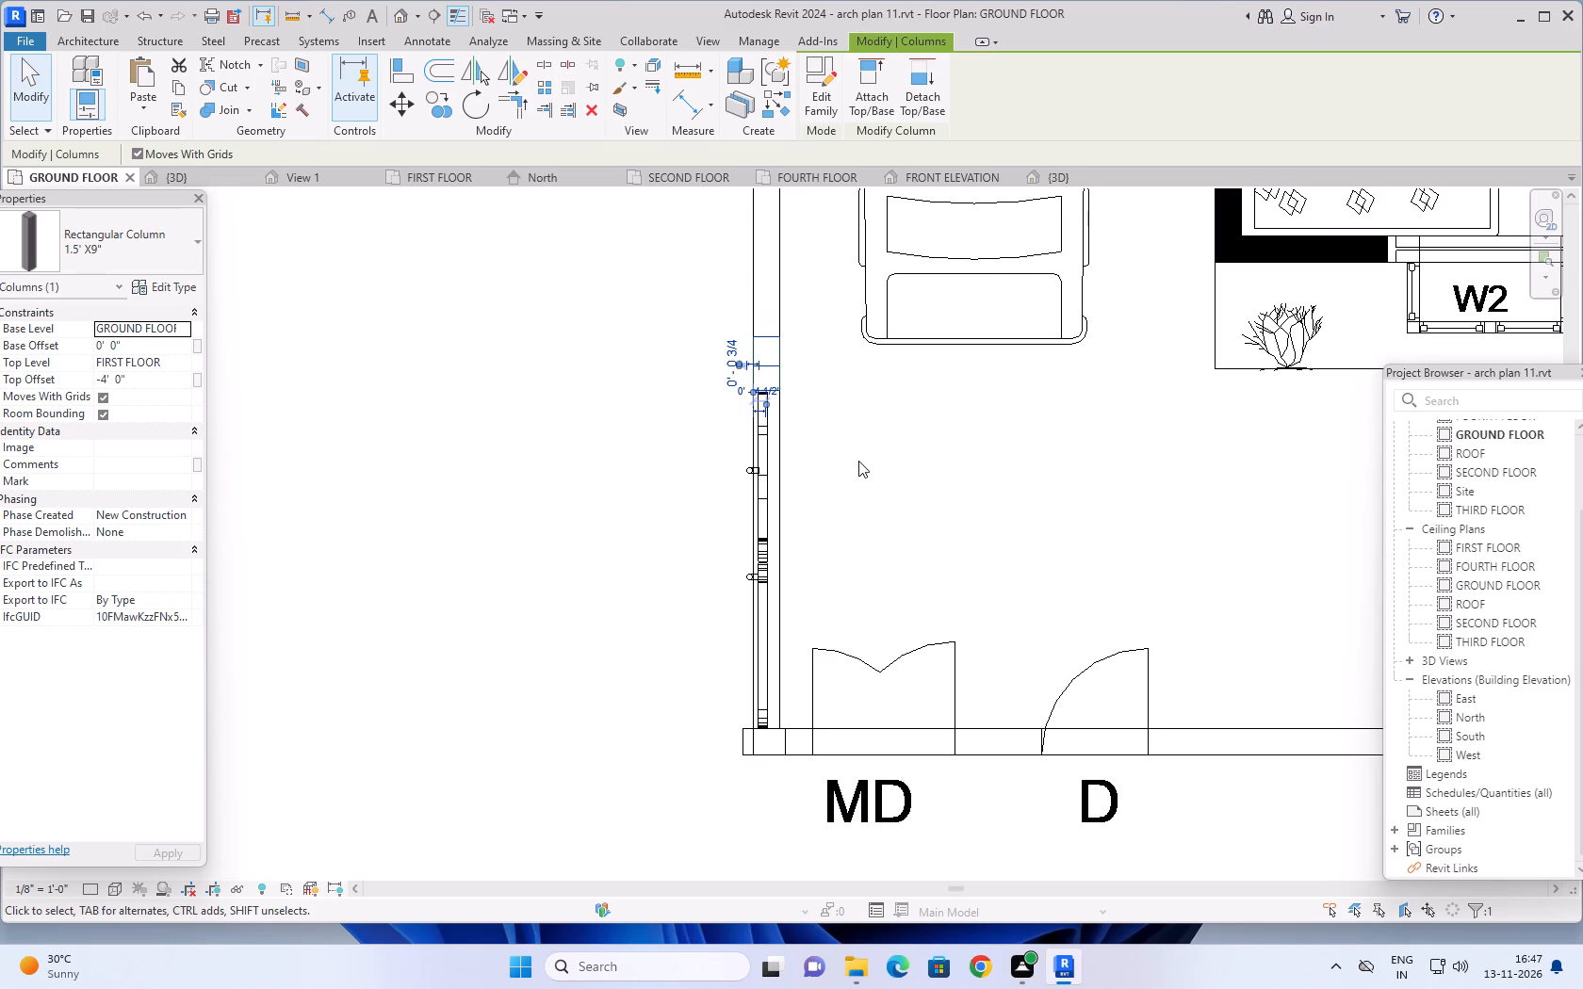
Shorten the 9" boundary wall above the gate so it ends about 12' from the wall holding door MD.
{"action": "key", "text": "Escape"}
{"action": "key", "text": "Escape"}
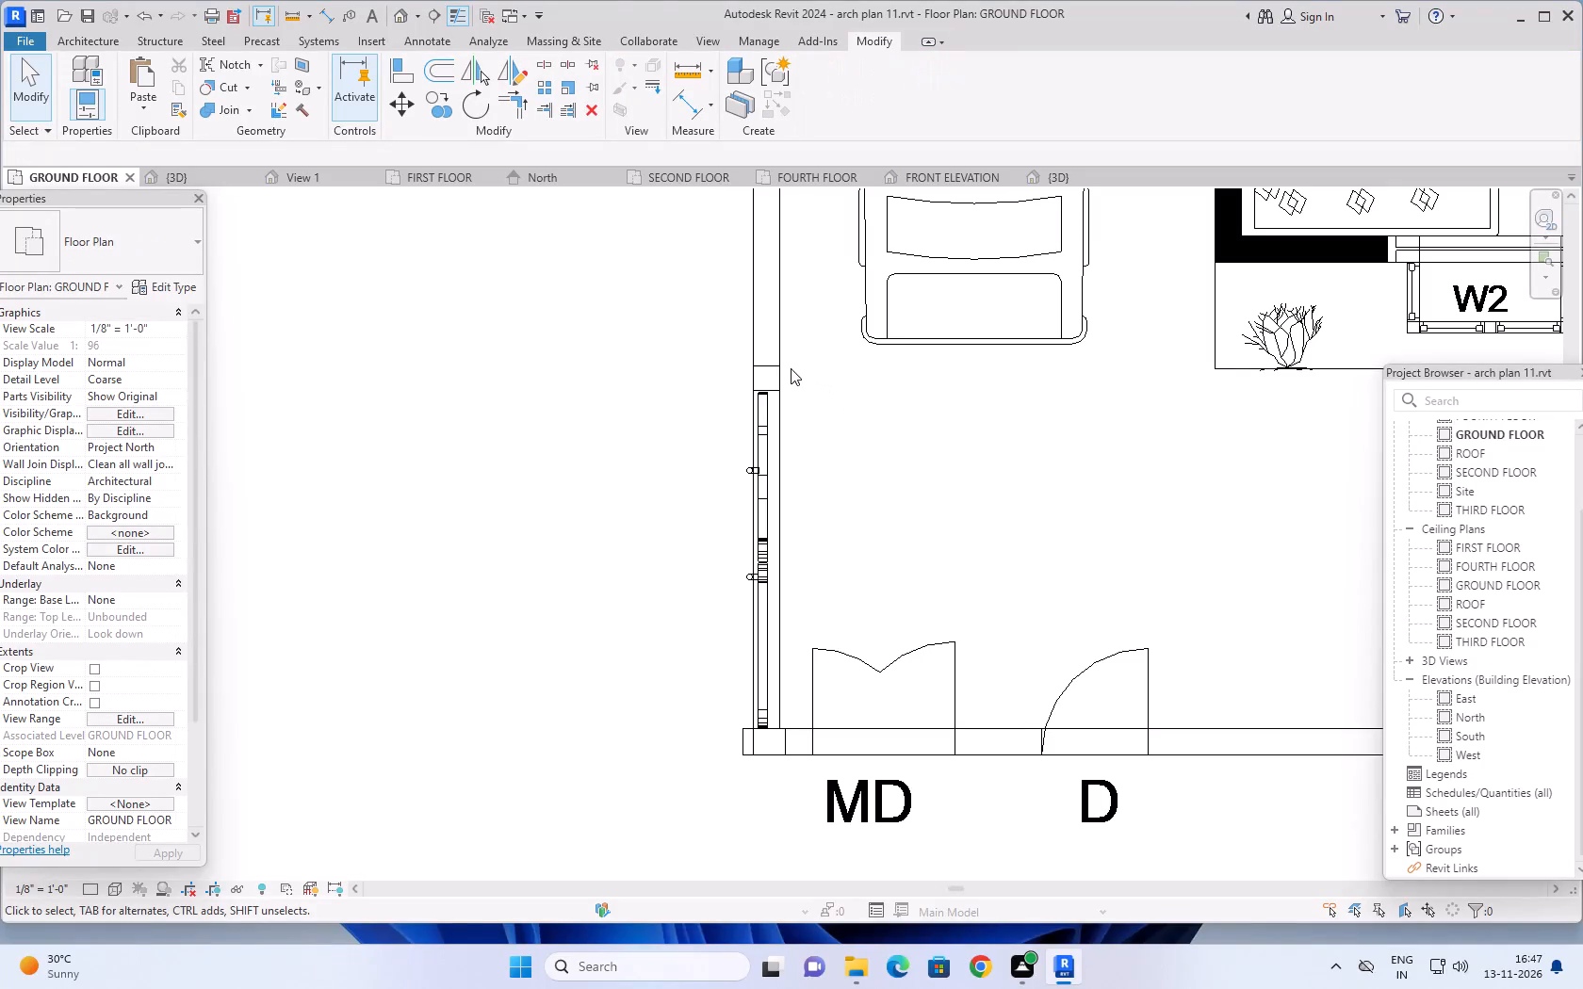
{"action": "left_click", "coordinate": [779, 305]}
{"action": "scroll", "coordinate": [769, 394], "scroll_direction": "up", "scroll_amount": 1}
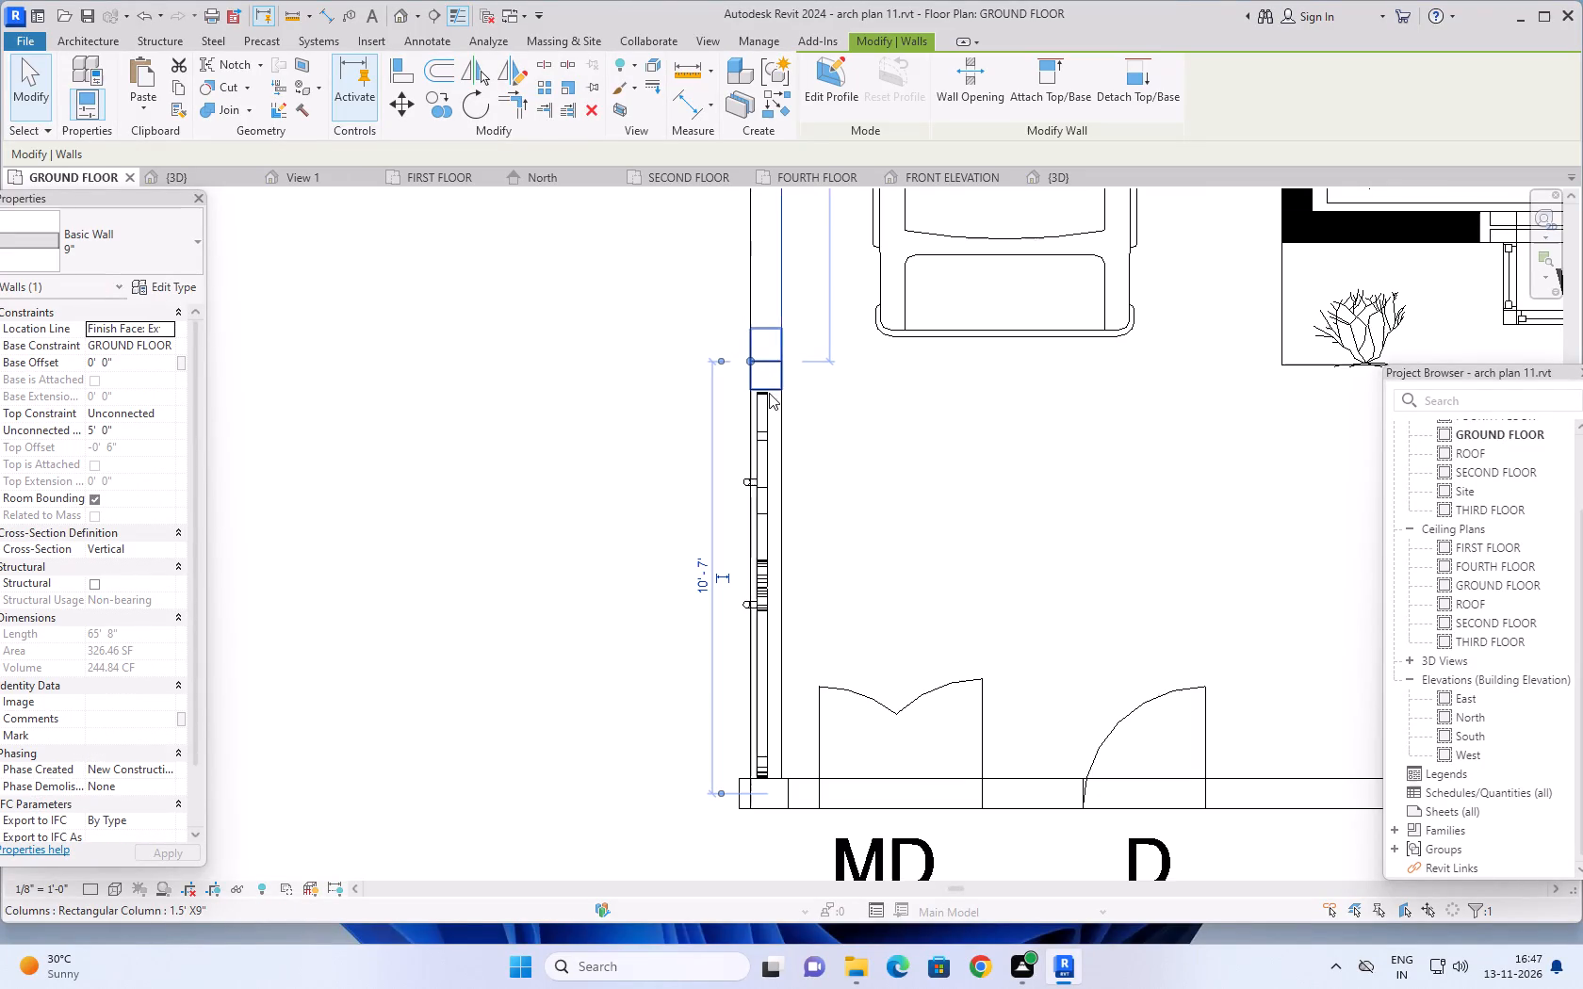
{"action": "left_click_drag", "start_coordinate": [751, 360], "coordinate": [757, 302]}
{"action": "middle_click_drag", "start_coordinate": [819, 391], "coordinate": [821, 431]}
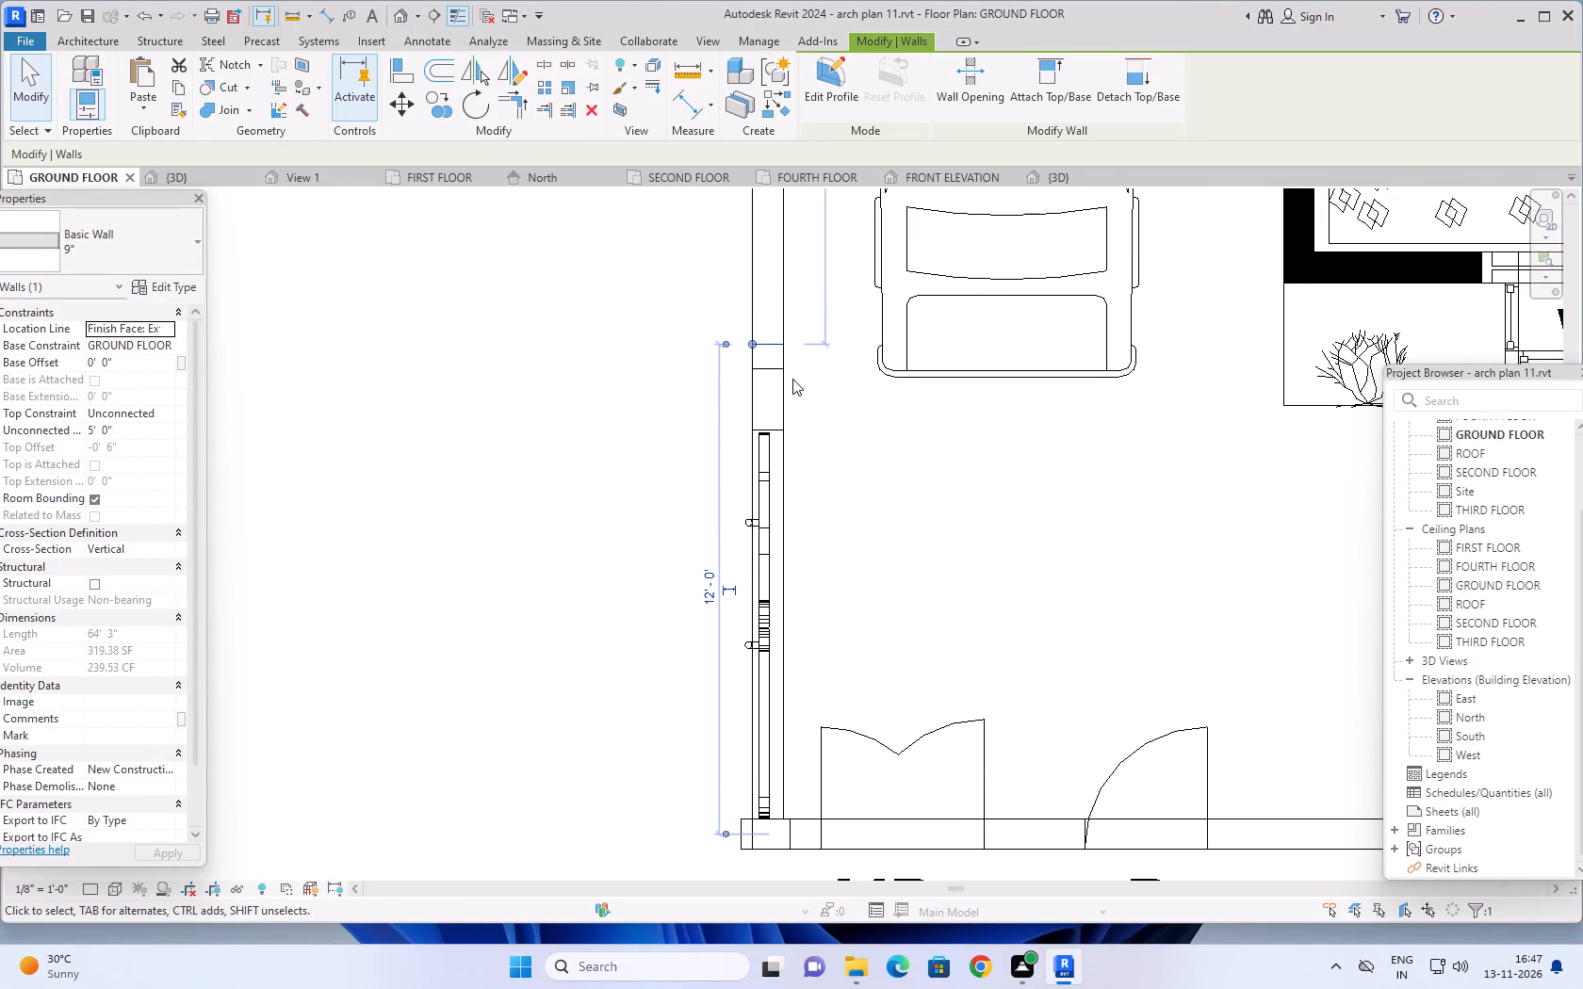
Nudge the gate column nearest the car toward the shortened wall end, to about 11' 1 3/4" from door MD's wall.
{"action": "left_click", "coordinate": [780, 379]}
{"action": "key", "text": "Up"}
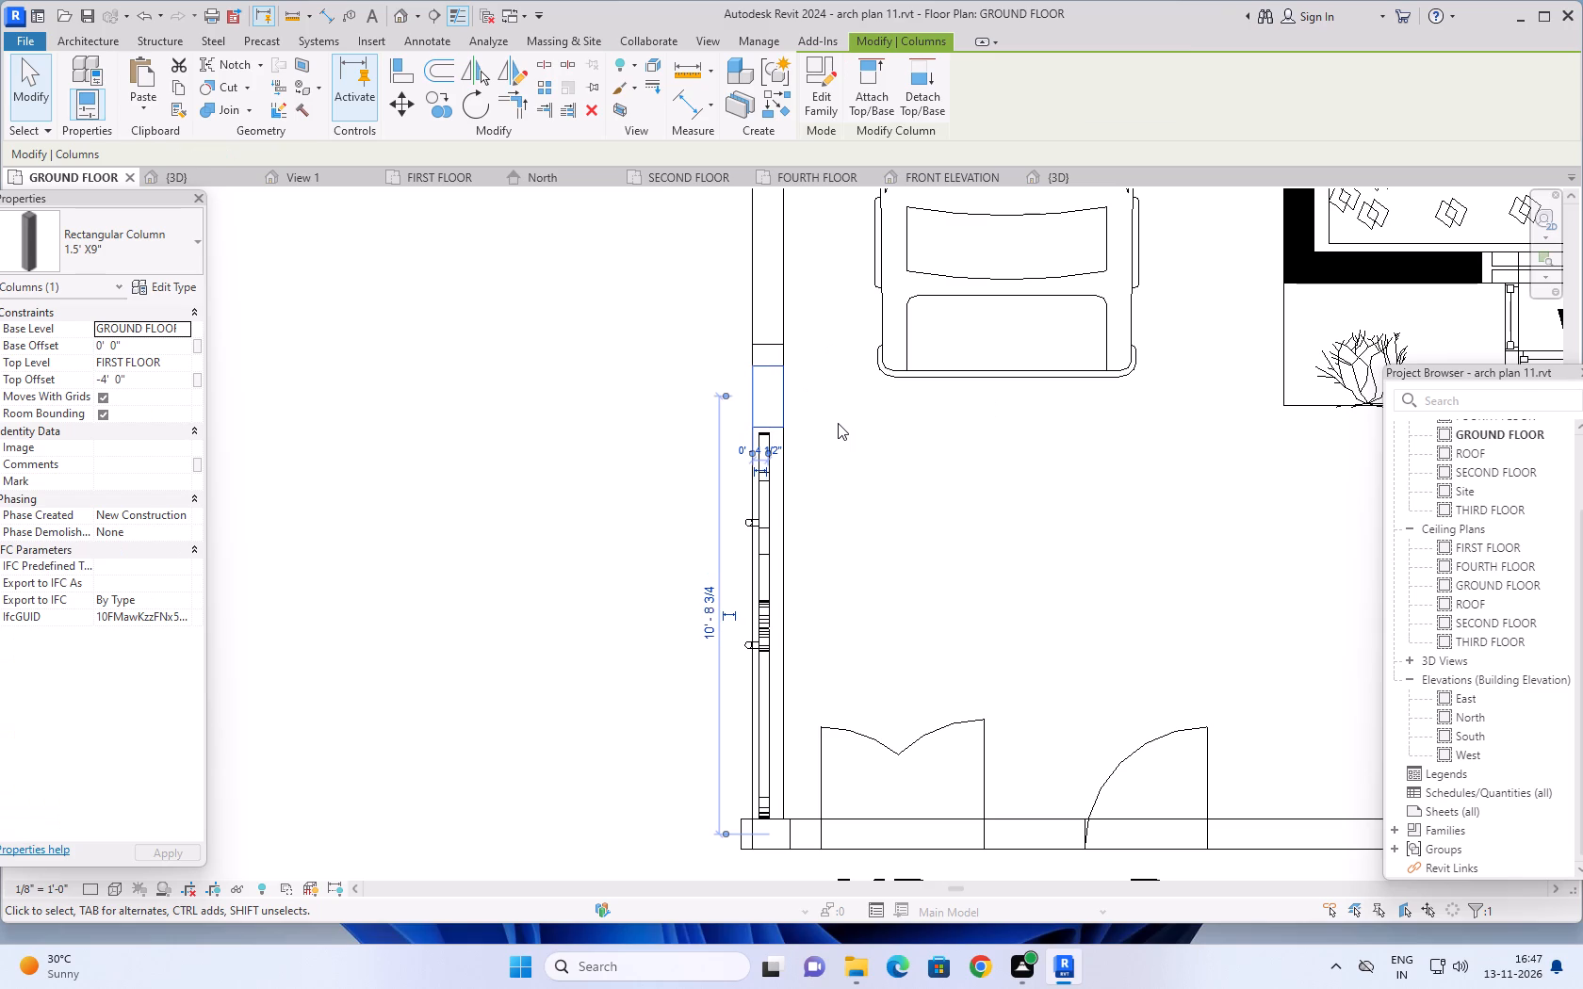
{"action": "key", "text": "Up"}
{"action": "key", "text": "Up"}
{"action": "key", "text": "Up"}
{"action": "key", "text": "Up"}
{"action": "key", "text": "Up"}
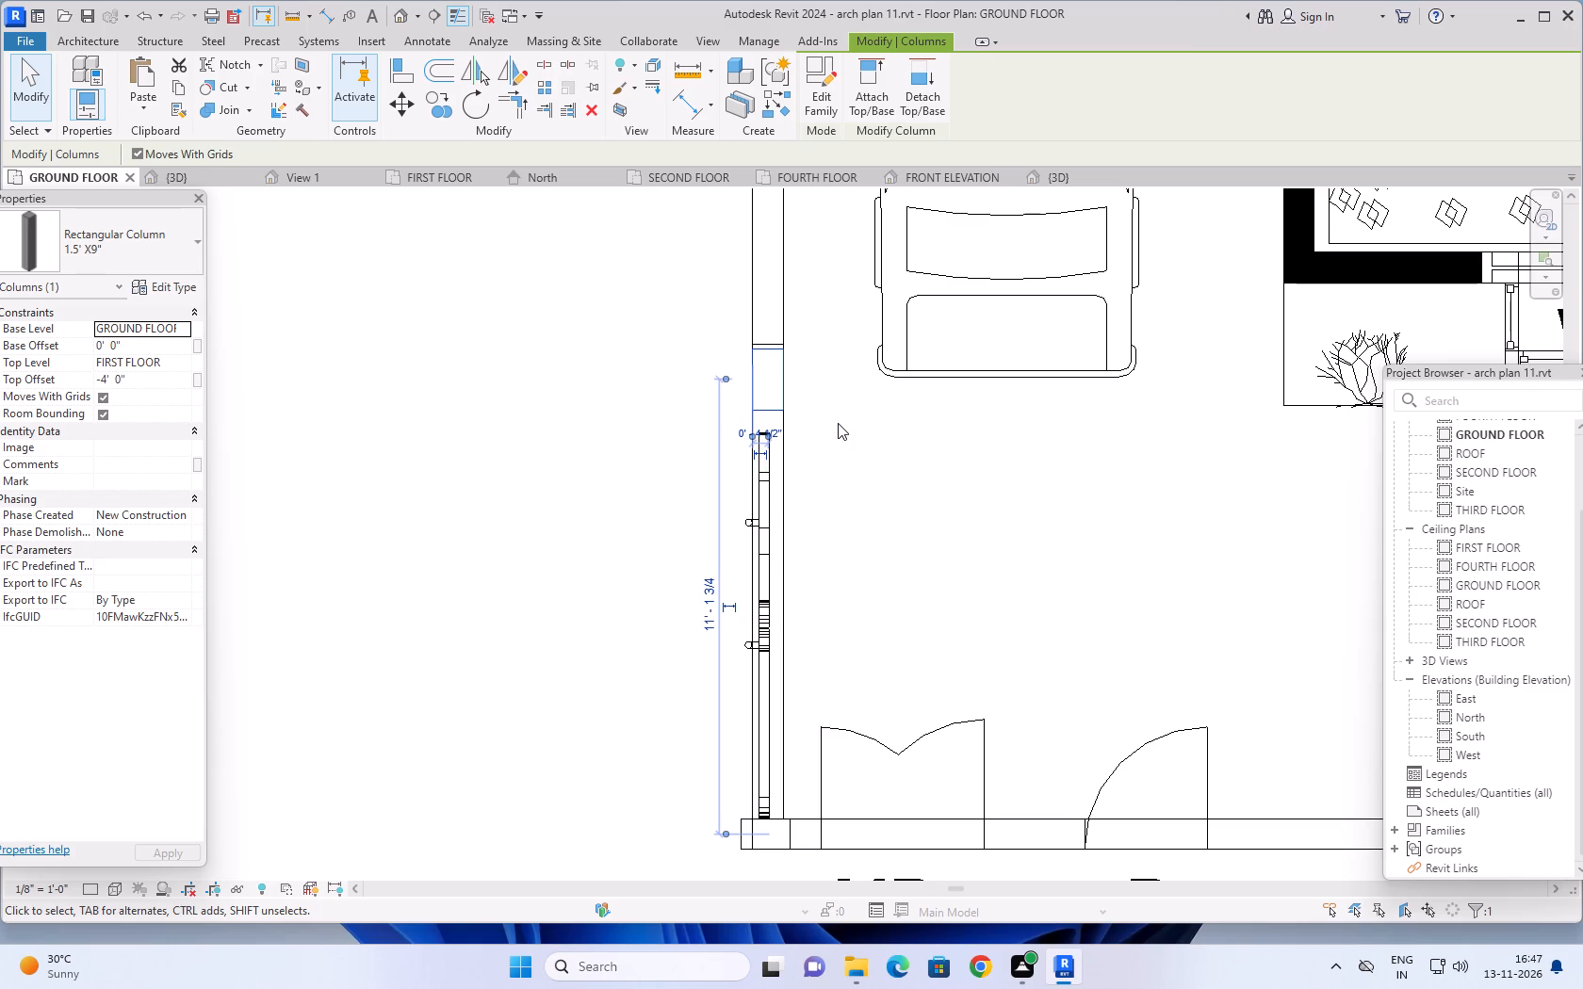
{"action": "scroll", "coordinate": [842, 437], "scroll_direction": "down", "scroll_amount": 1}
{"action": "middle_click_drag", "start_coordinate": [863, 472], "coordinate": [831, 435]}
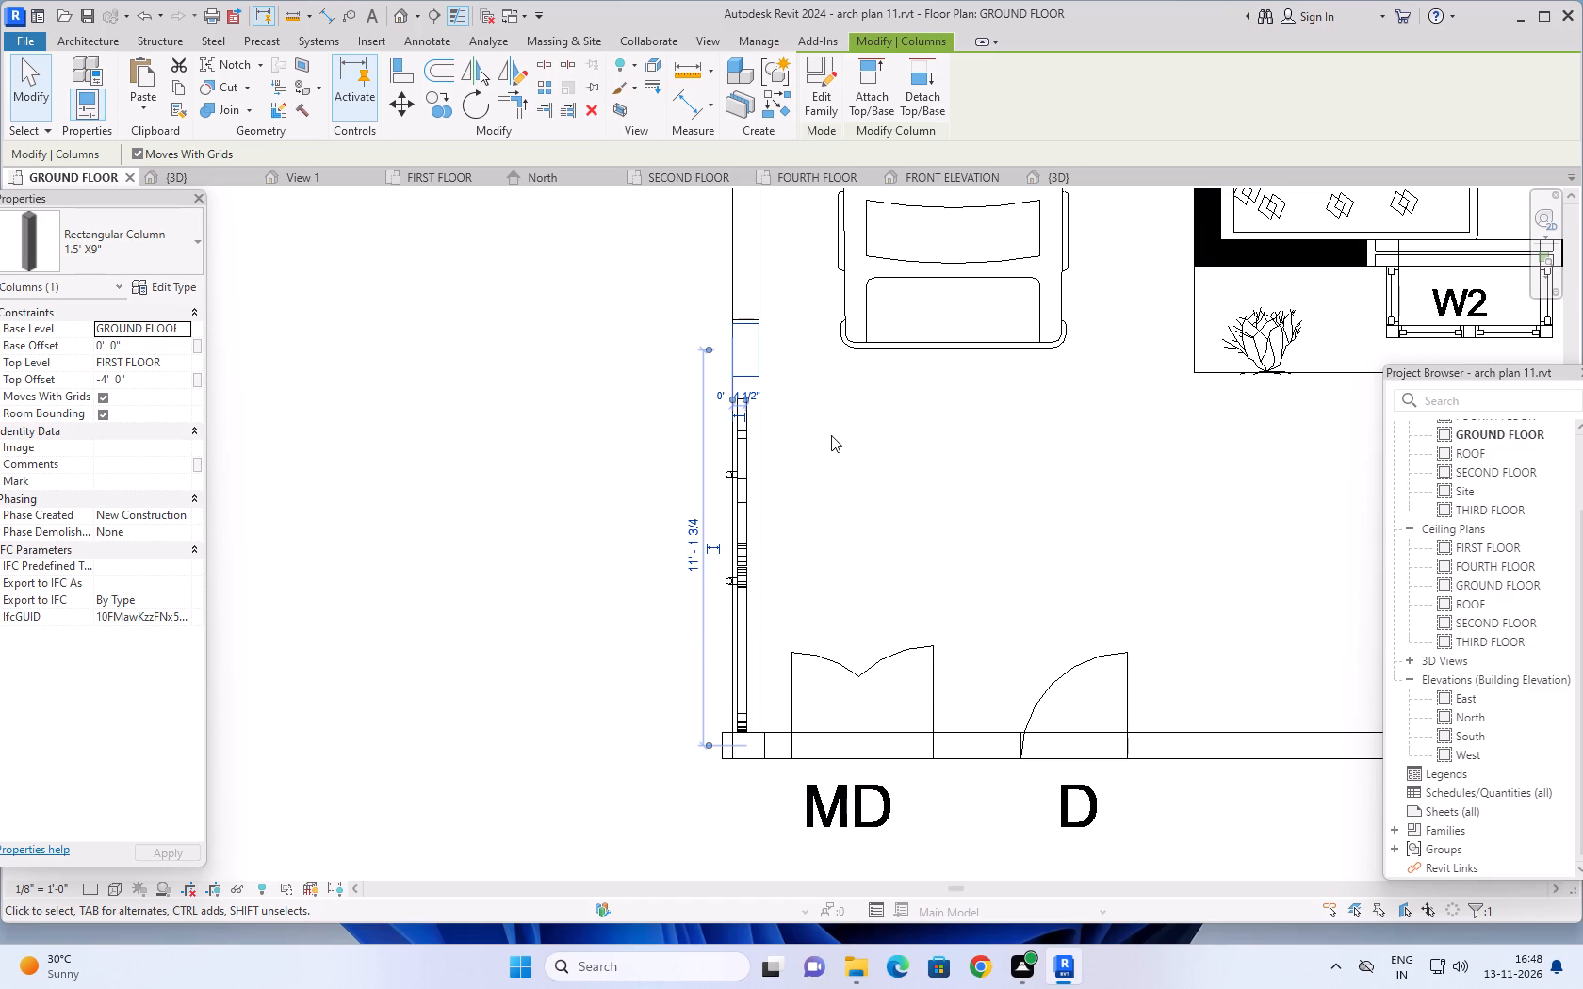
{"action": "scroll", "coordinate": [920, 553], "scroll_direction": "down", "scroll_amount": 1}
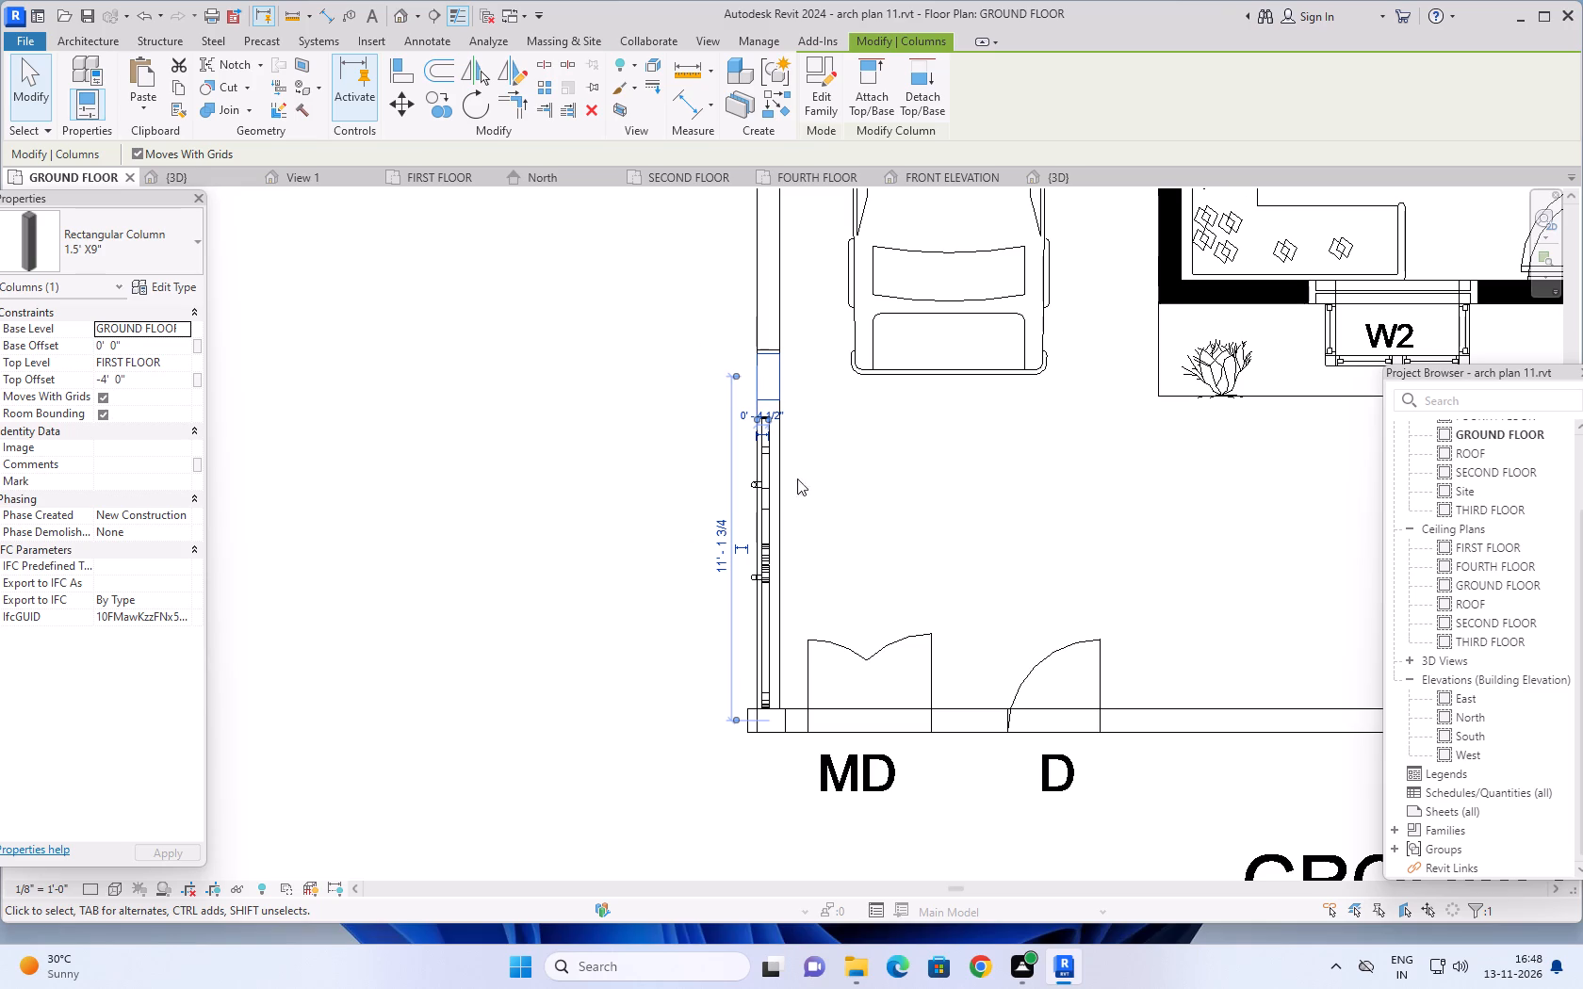
Fine-tune that column's position along the boundary wall to about 11' 0 3/4" from door MD's wall.
{"action": "scroll", "coordinate": [782, 413], "scroll_direction": "up", "scroll_amount": 2}
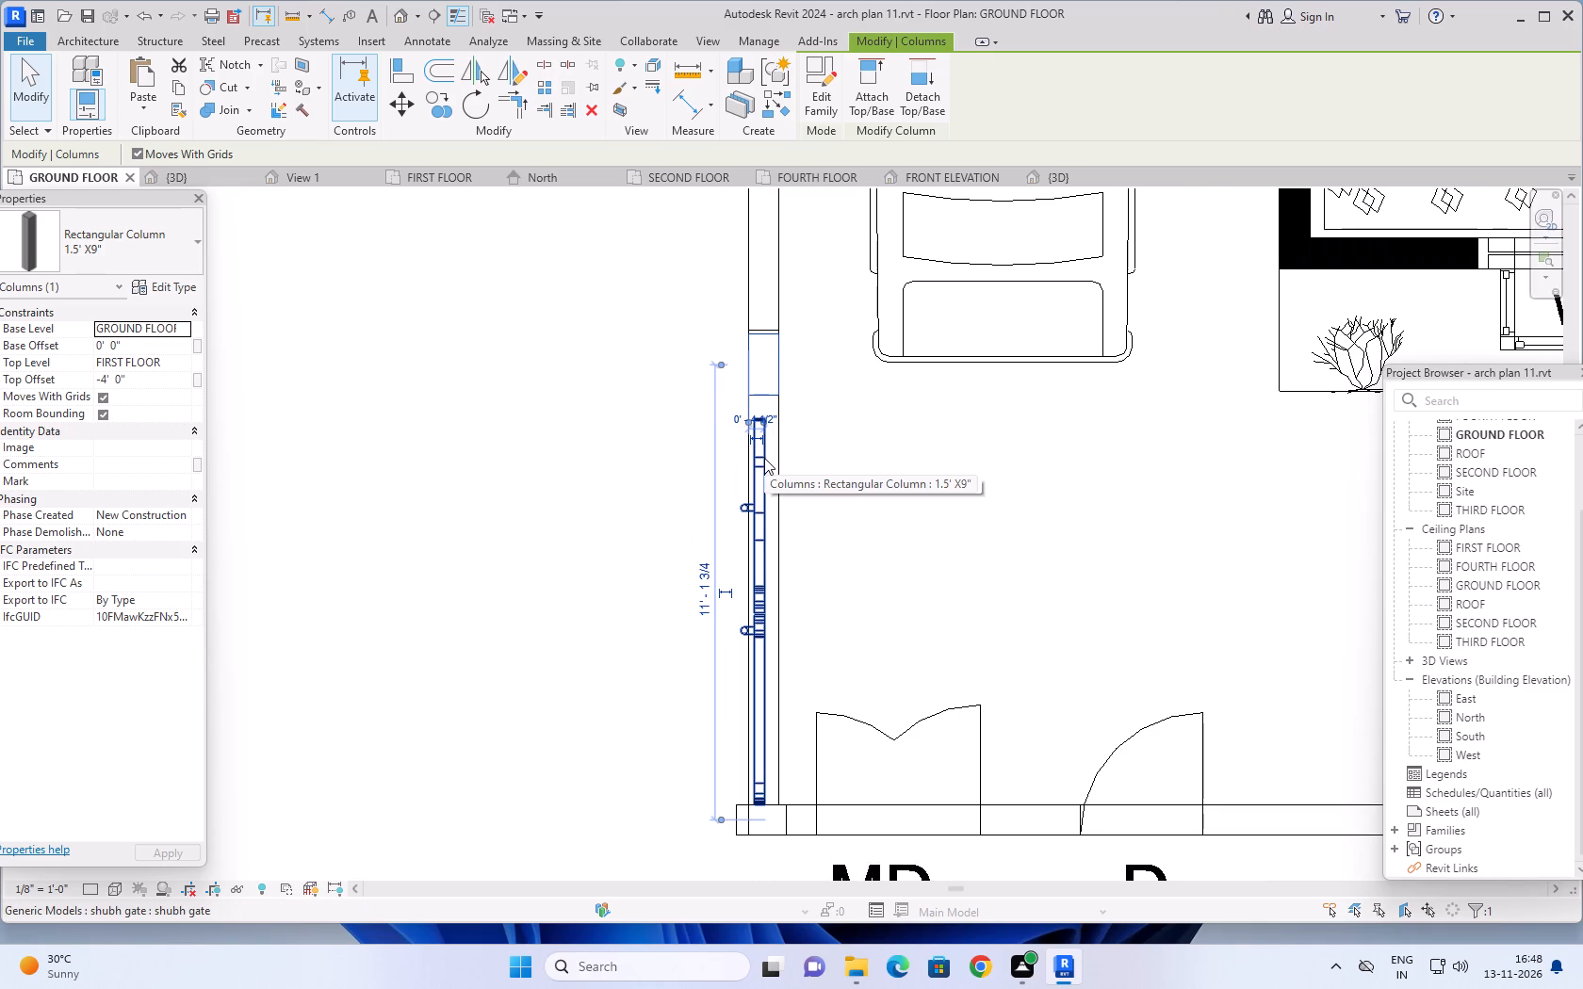
{"action": "key", "text": "Up"}
{"action": "key", "text": "Up"}
{"action": "key", "text": "Up"}
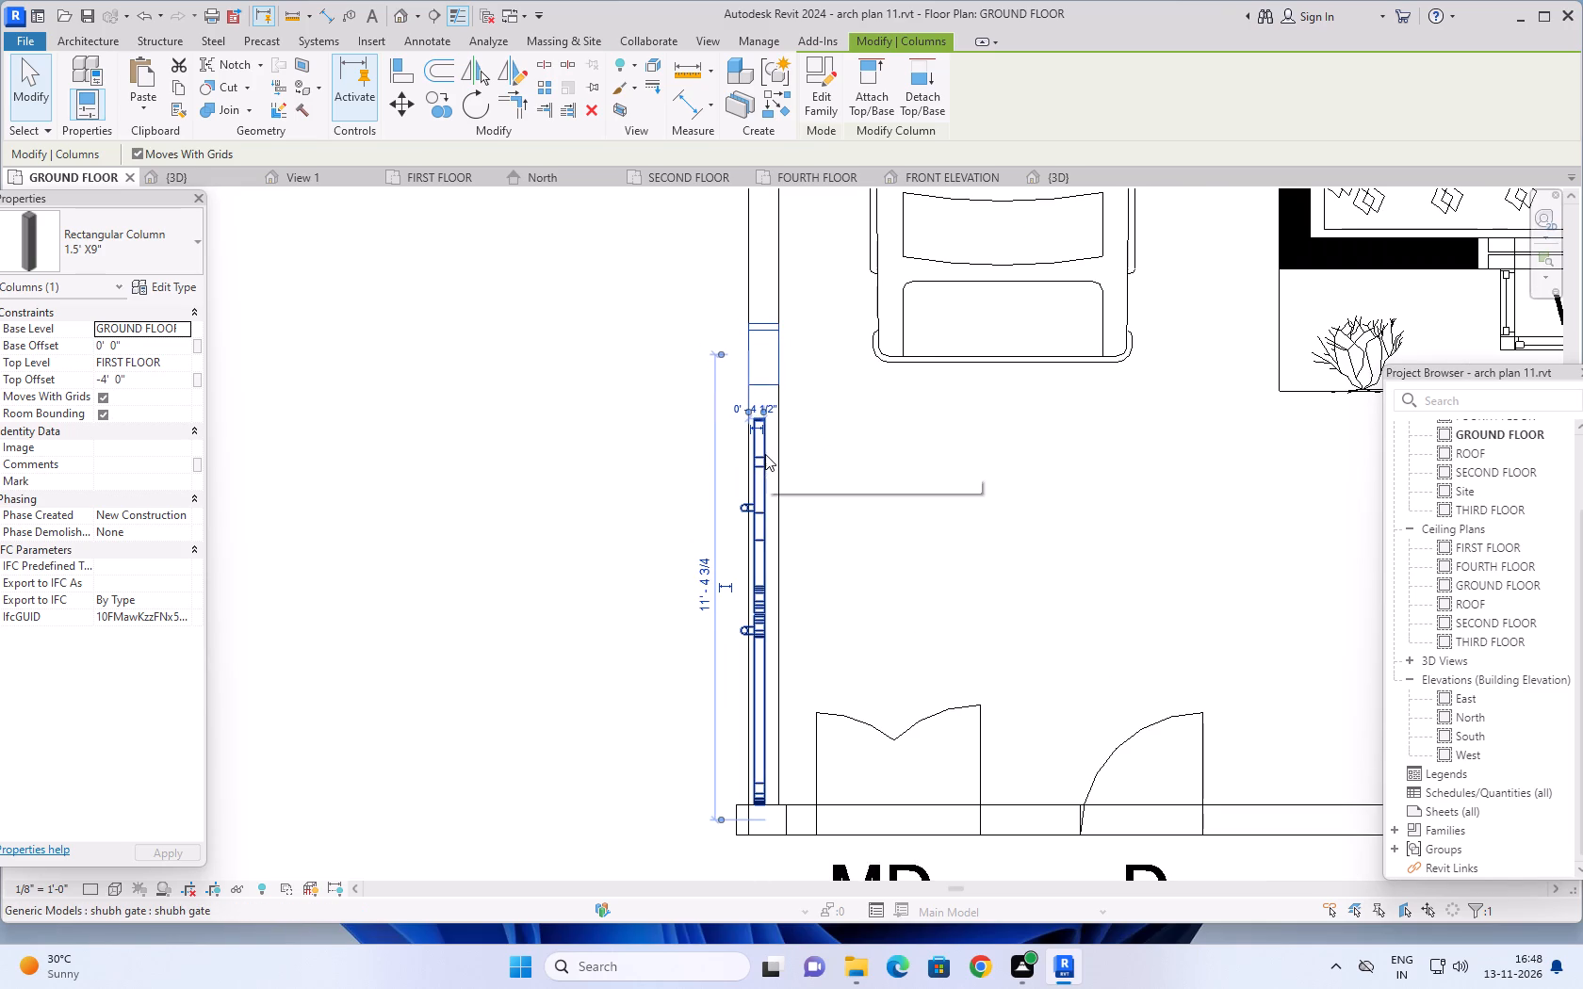
{"action": "key", "text": "Down"}
{"action": "key", "text": "Down"}
{"action": "key", "text": "Down"}
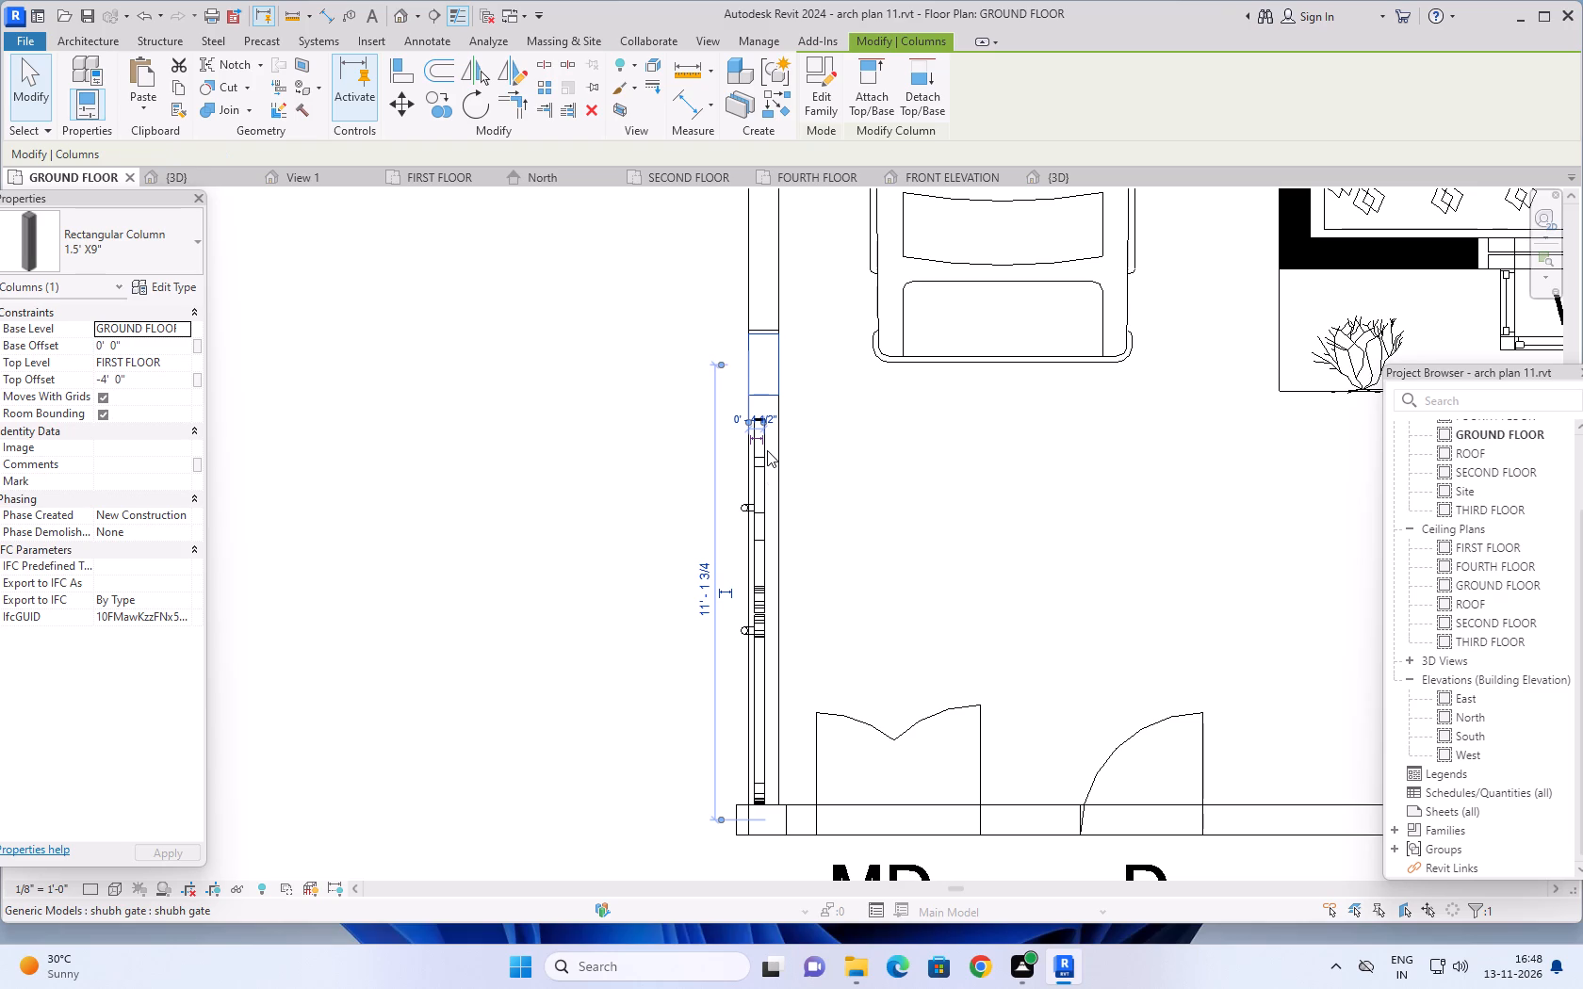
{"action": "left_click", "coordinate": [767, 450]}
{"action": "key", "text": "Up"}
{"action": "key", "text": "Up"}
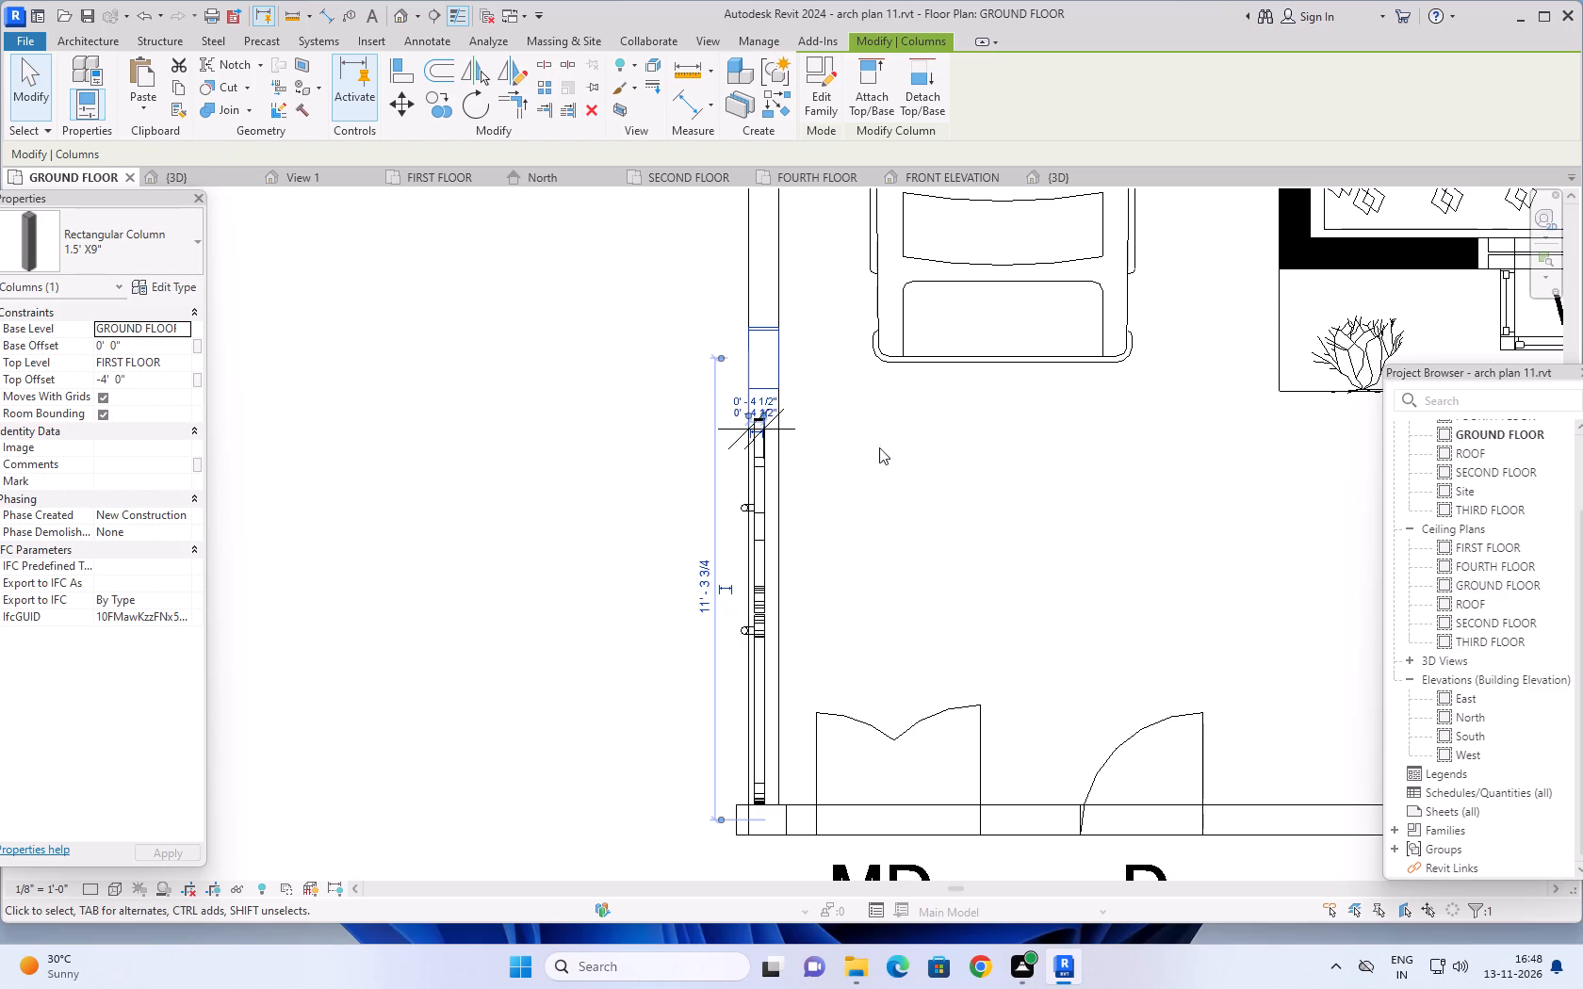
{"action": "left_click", "coordinate": [873, 448]}
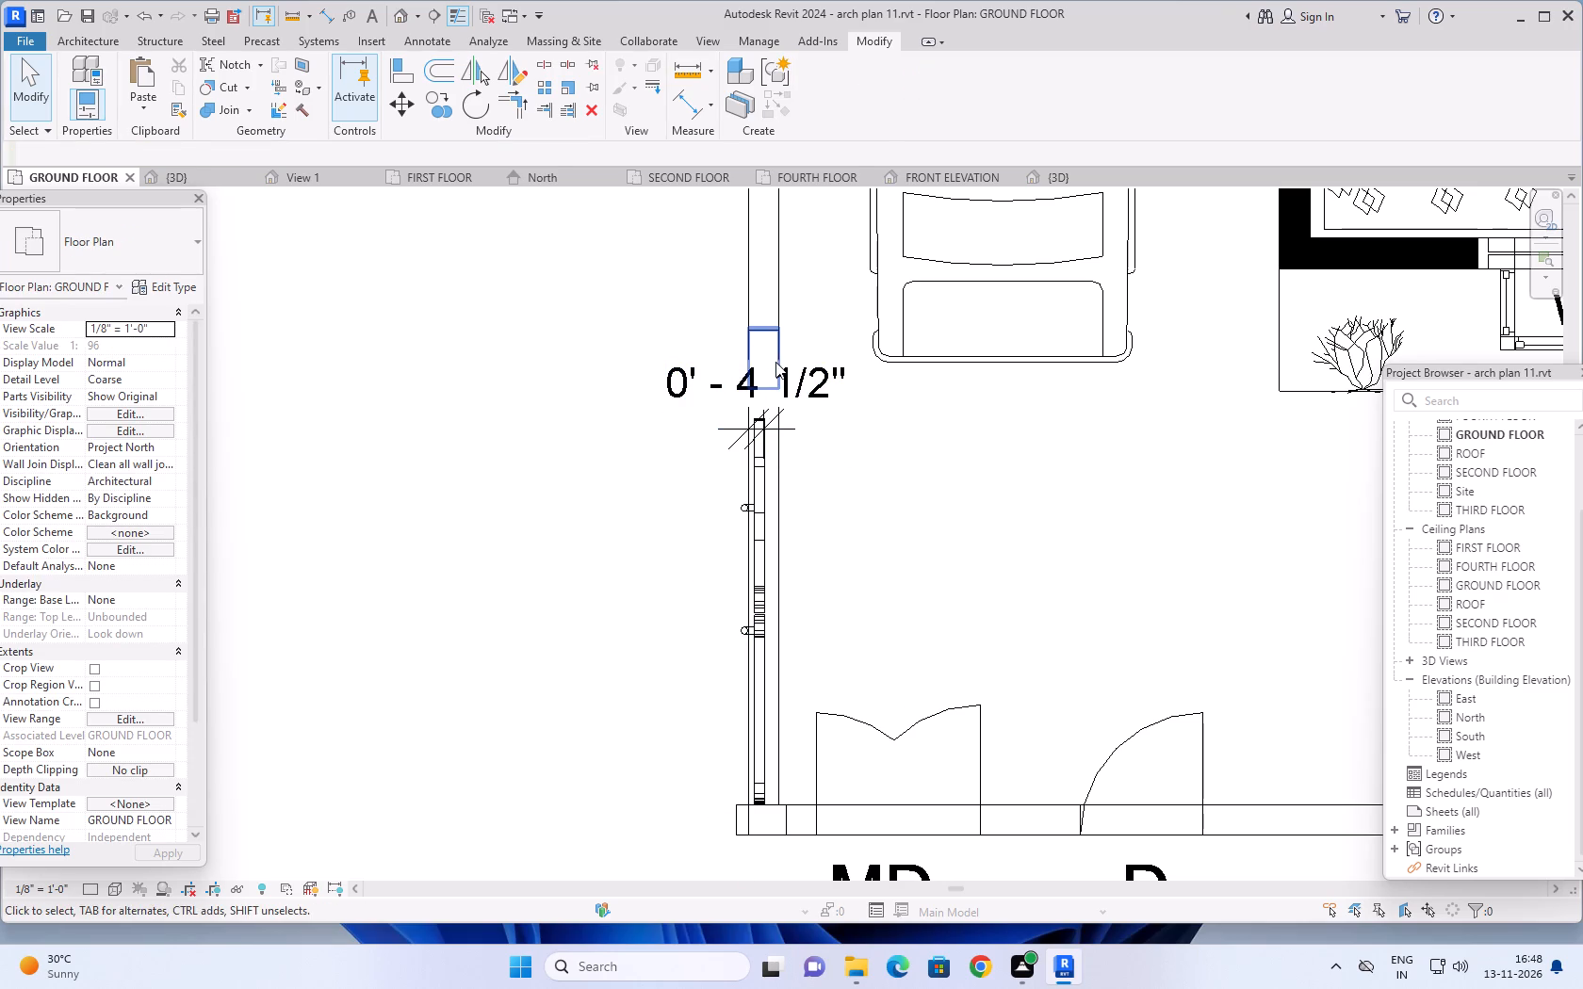
{"action": "left_click", "coordinate": [775, 362]}
{"action": "key", "text": "Down"}
{"action": "key", "text": "Down"}
{"action": "key", "text": "Down"}
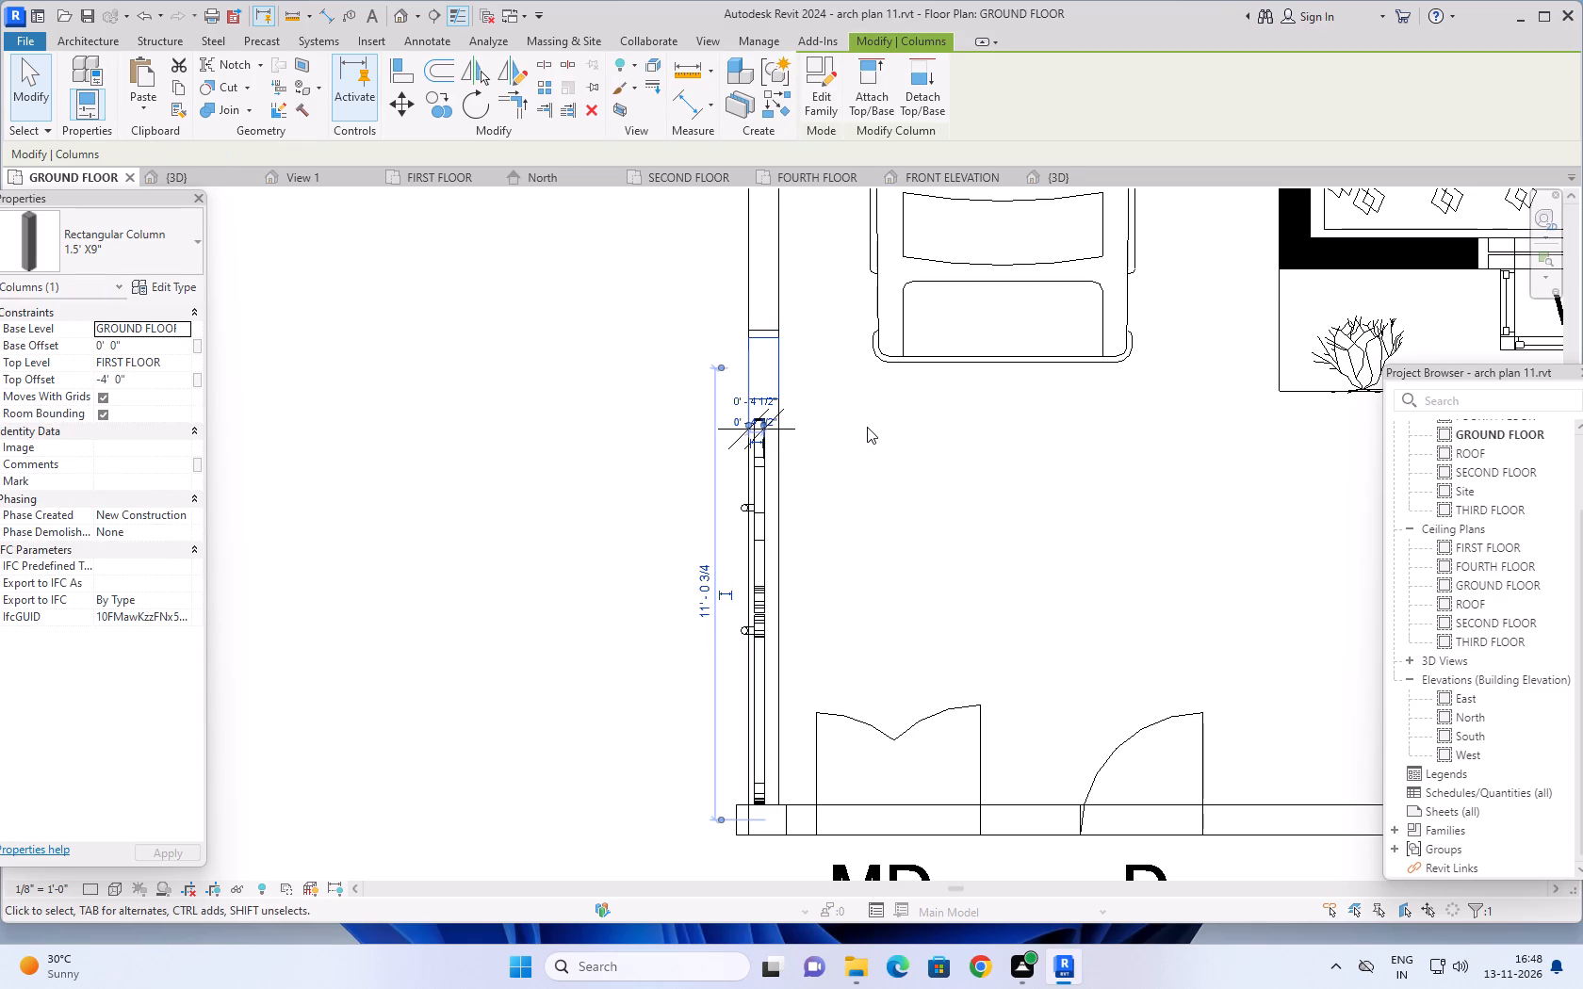
Nudge the shubh gate toward the car-side column, to about 5' 4 3/4" from door MD's wall.
{"action": "left_click", "coordinate": [760, 488]}
{"action": "key", "text": "Up"}
{"action": "key", "text": "Up"}
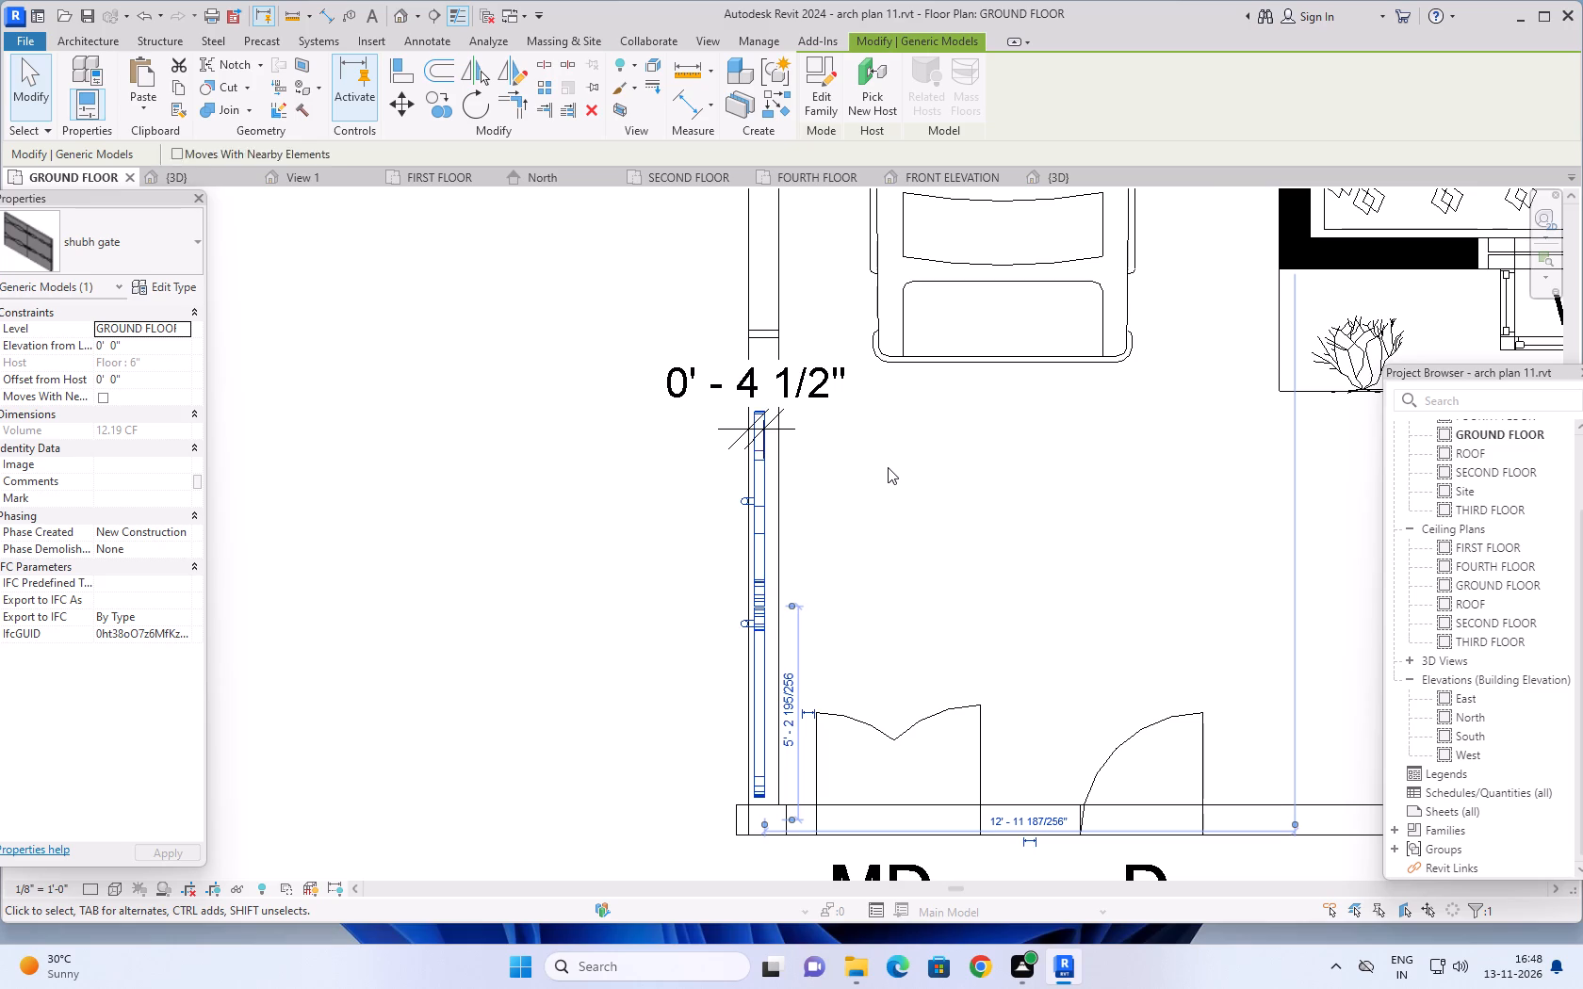
{"action": "key", "text": "Up"}
{"action": "key", "text": "Up"}
{"action": "scroll", "coordinate": [888, 470], "scroll_direction": "down", "scroll_amount": 2}
{"action": "middle_click_drag", "start_coordinate": [889, 479], "coordinate": [851, 451]}
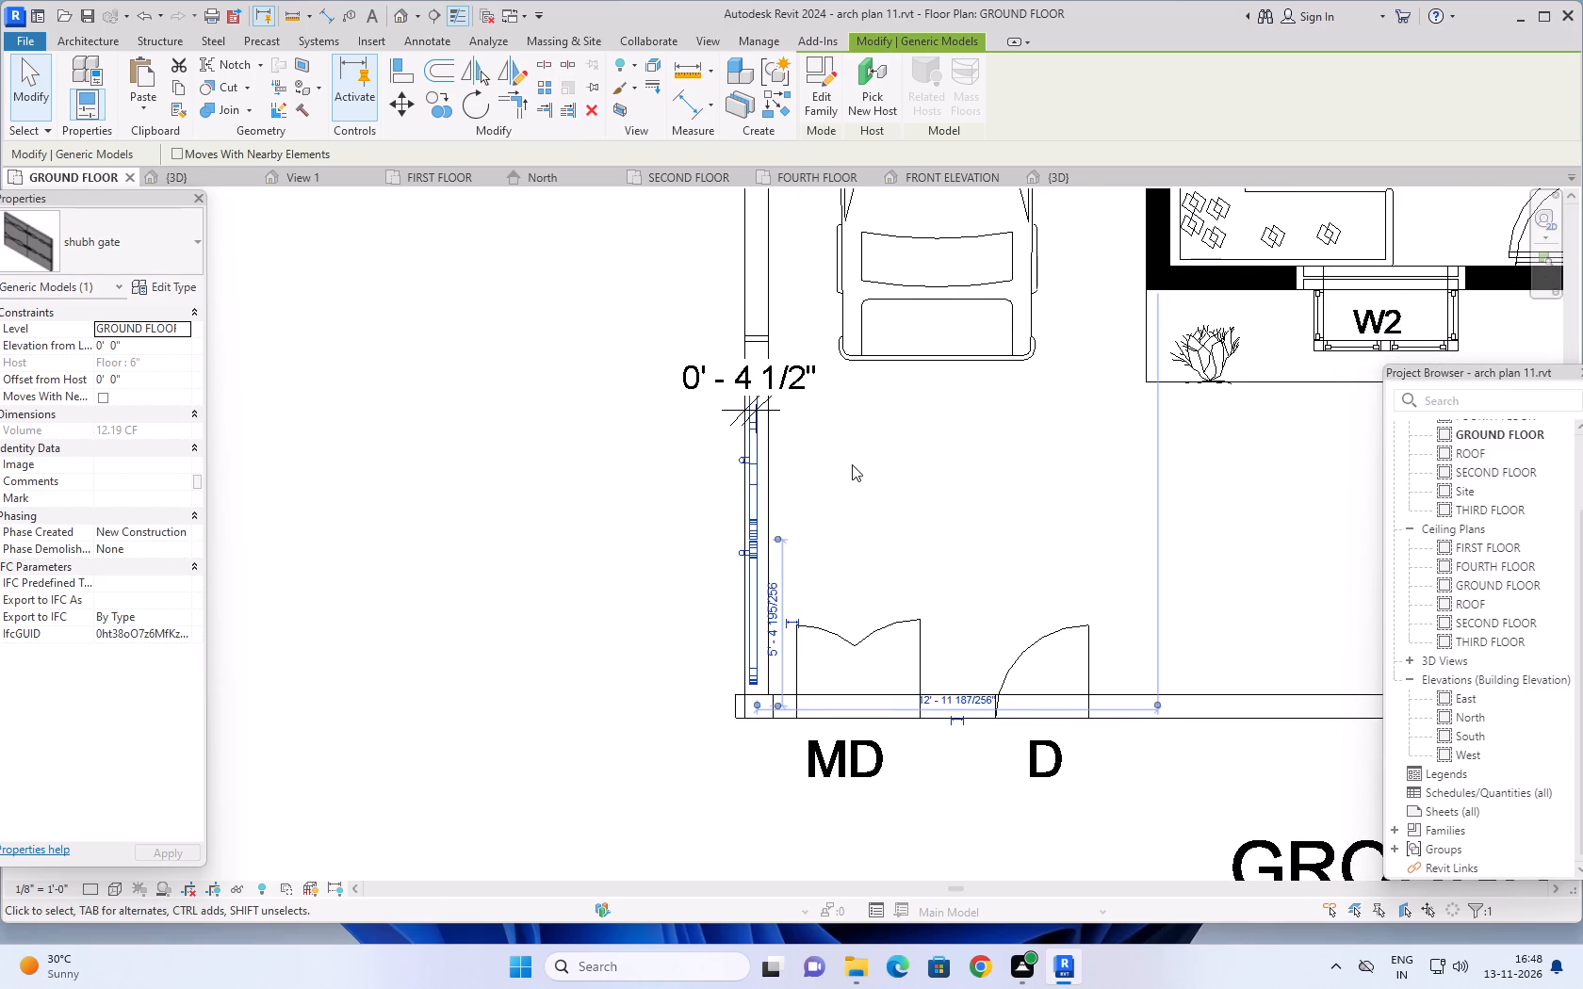
{"action": "left_click", "coordinate": [852, 465]}
Rotate the corner column at the gate's other end by 90° so its long side runs along the gate.
{"action": "scroll", "coordinate": [737, 713], "scroll_direction": "up", "scroll_amount": 6}
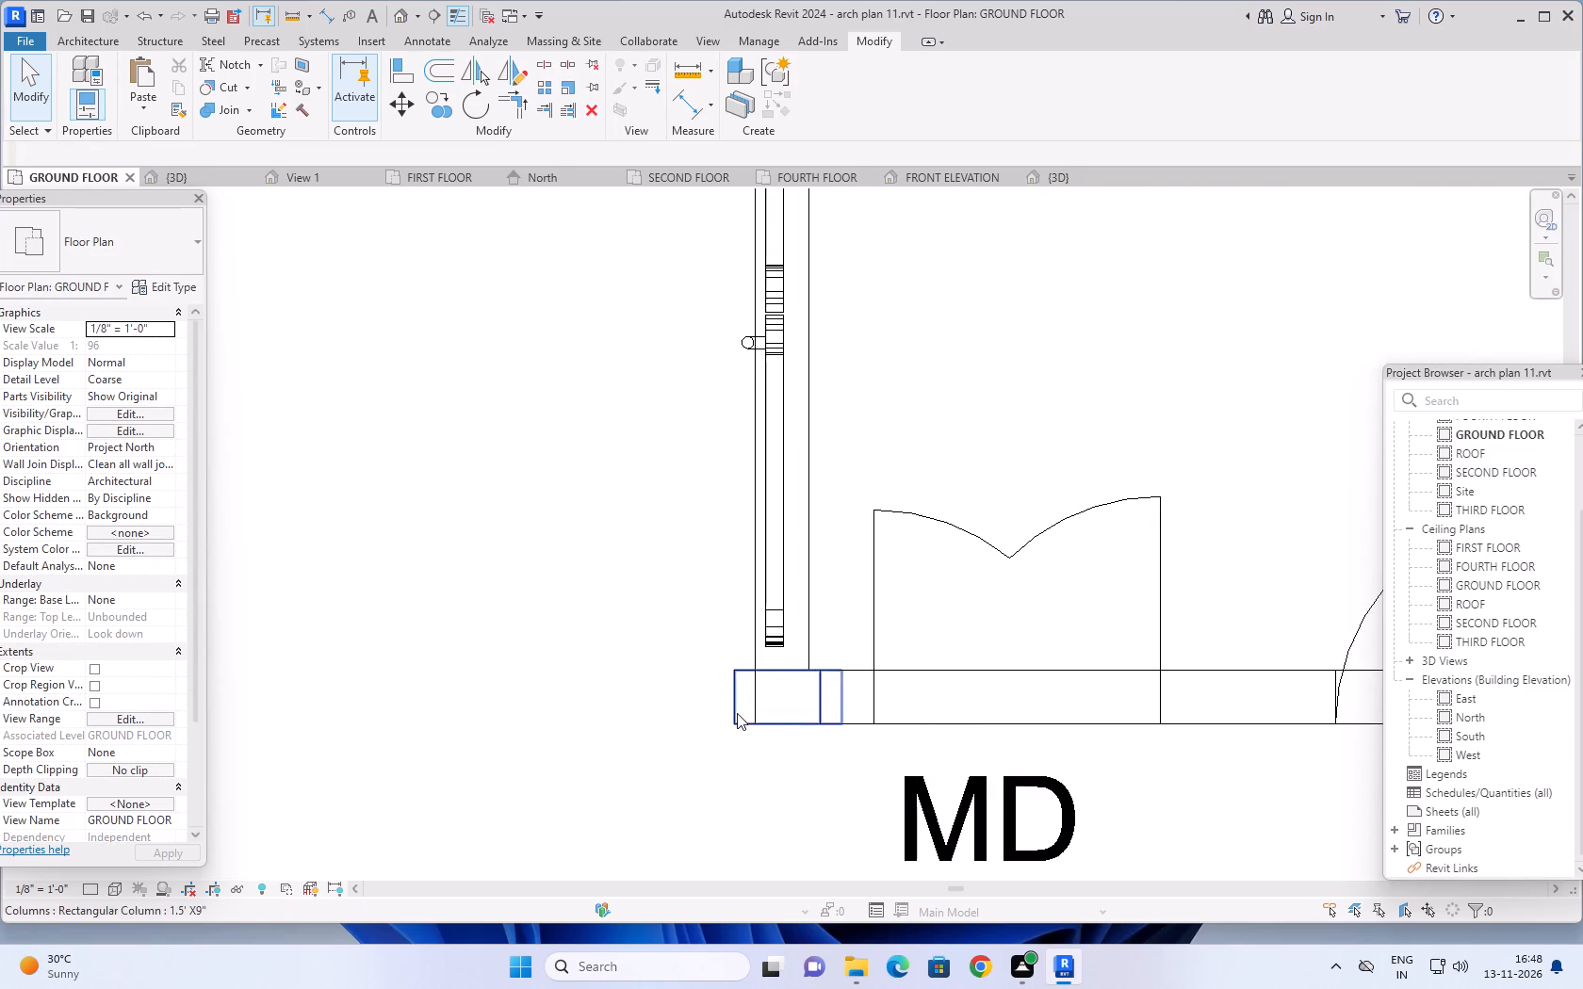
{"action": "left_click", "coordinate": [776, 671]}
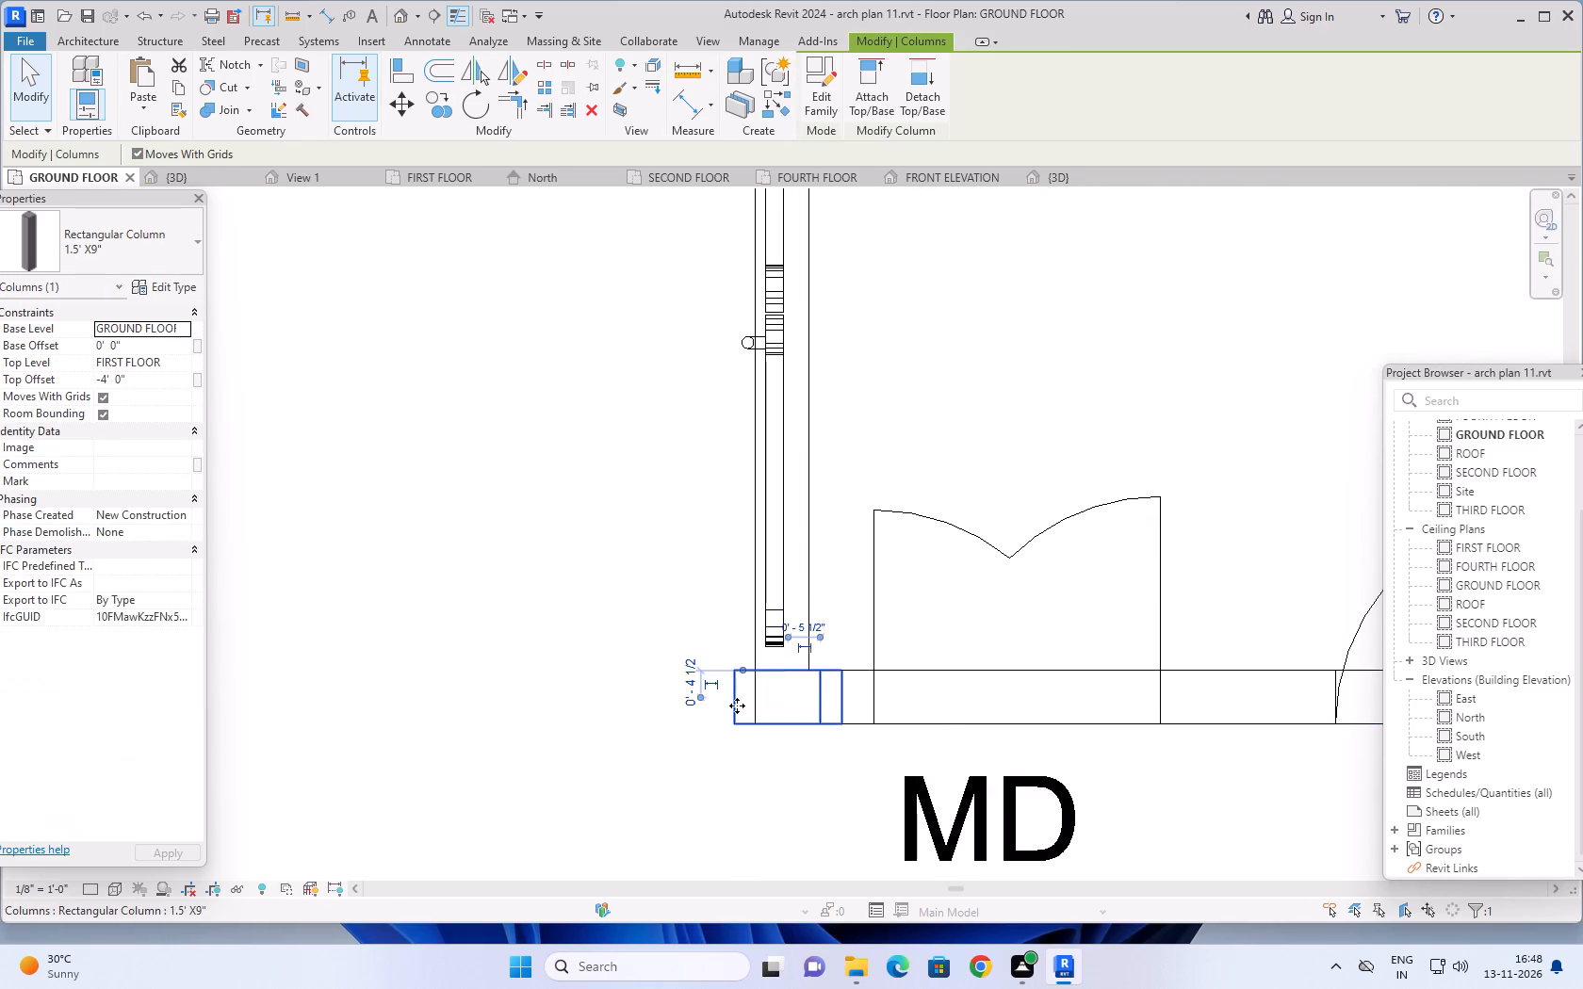
{"action": "key", "text": "Down"}
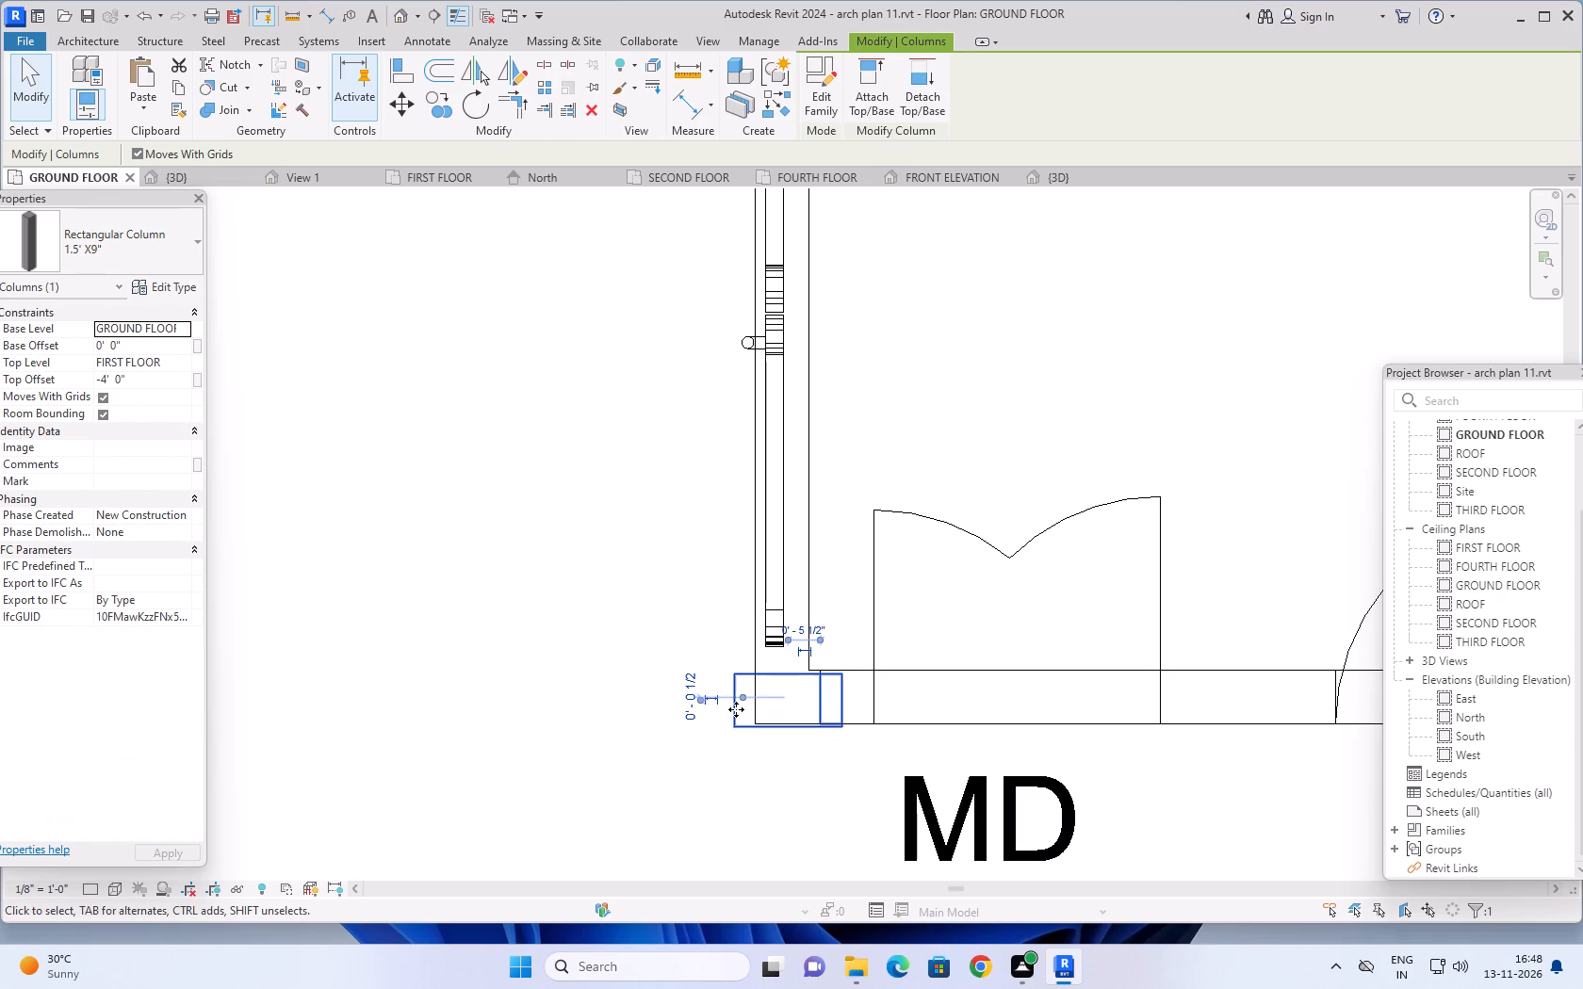
{"action": "key", "text": "Up"}
{"action": "key", "text": "space"}
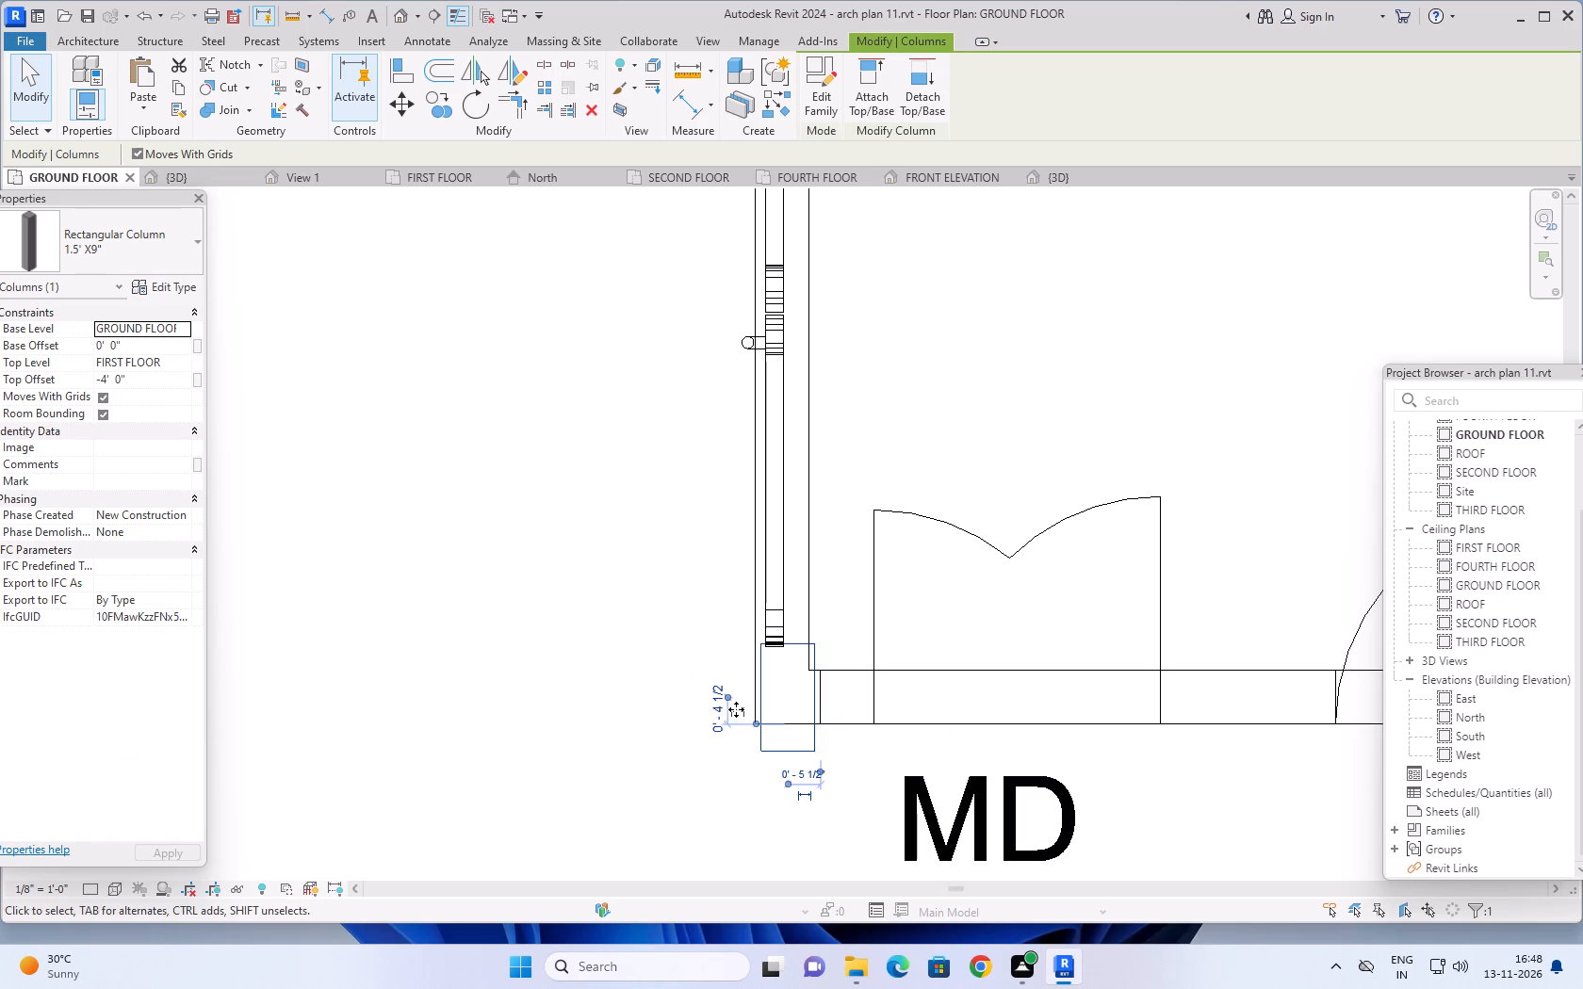
{"action": "scroll", "coordinate": [894, 319], "scroll_direction": "down", "scroll_amount": 3}
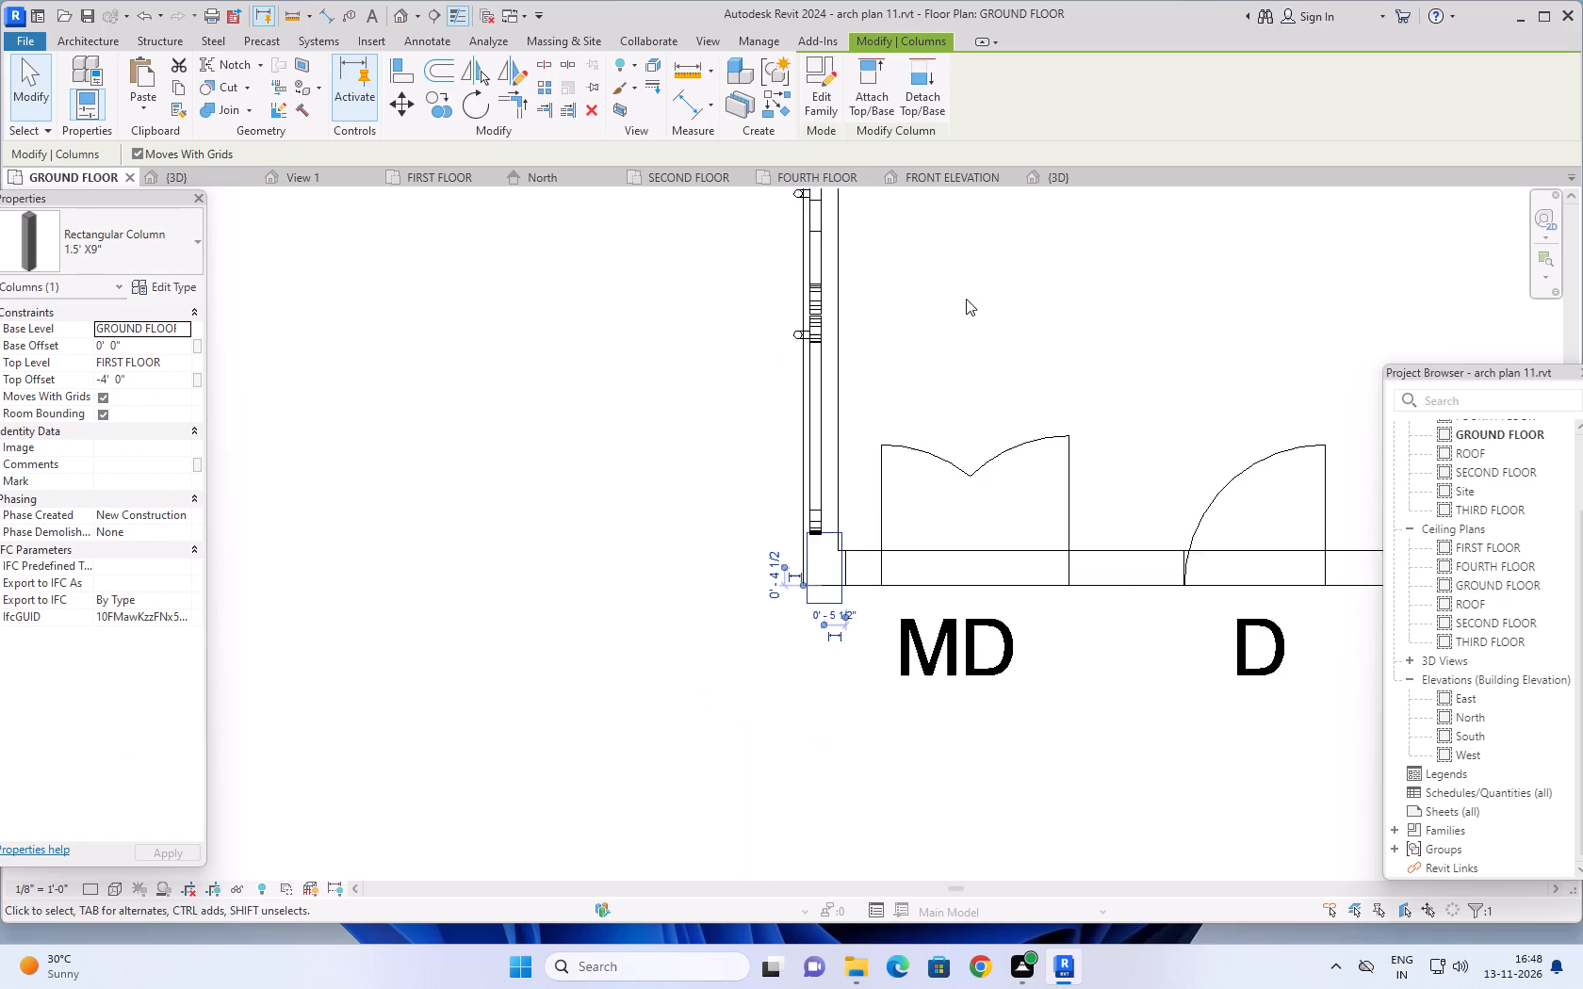
{"action": "middle_click_drag", "start_coordinate": [966, 299], "coordinate": [869, 765]}
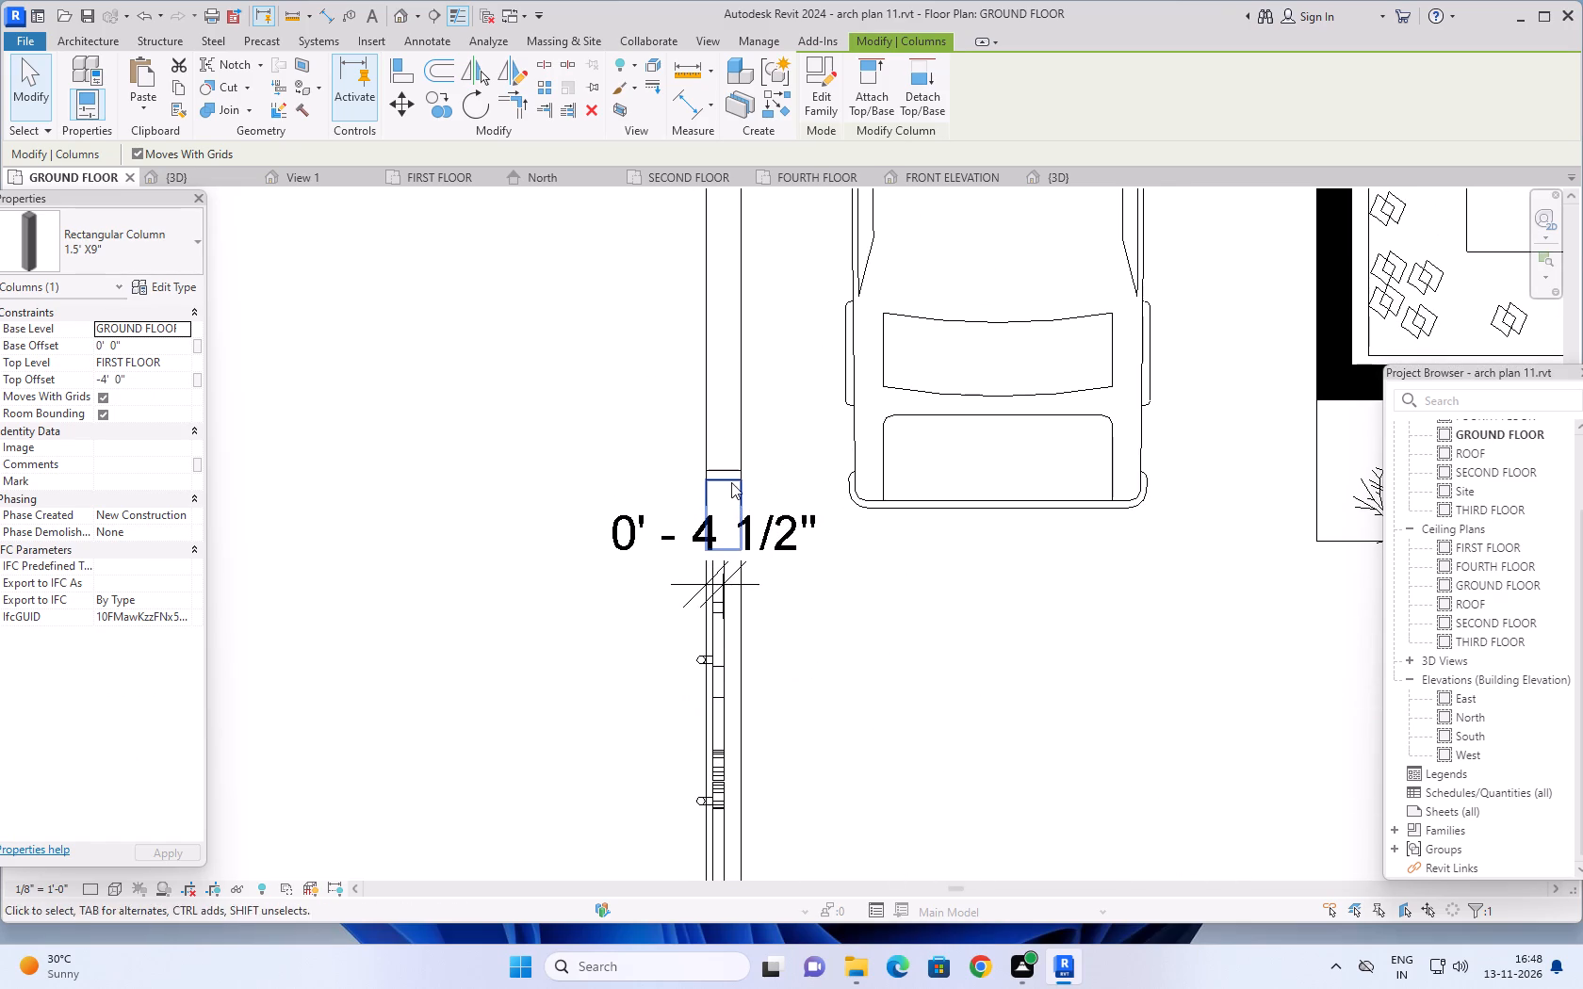
{"action": "key", "text": "Escape"}
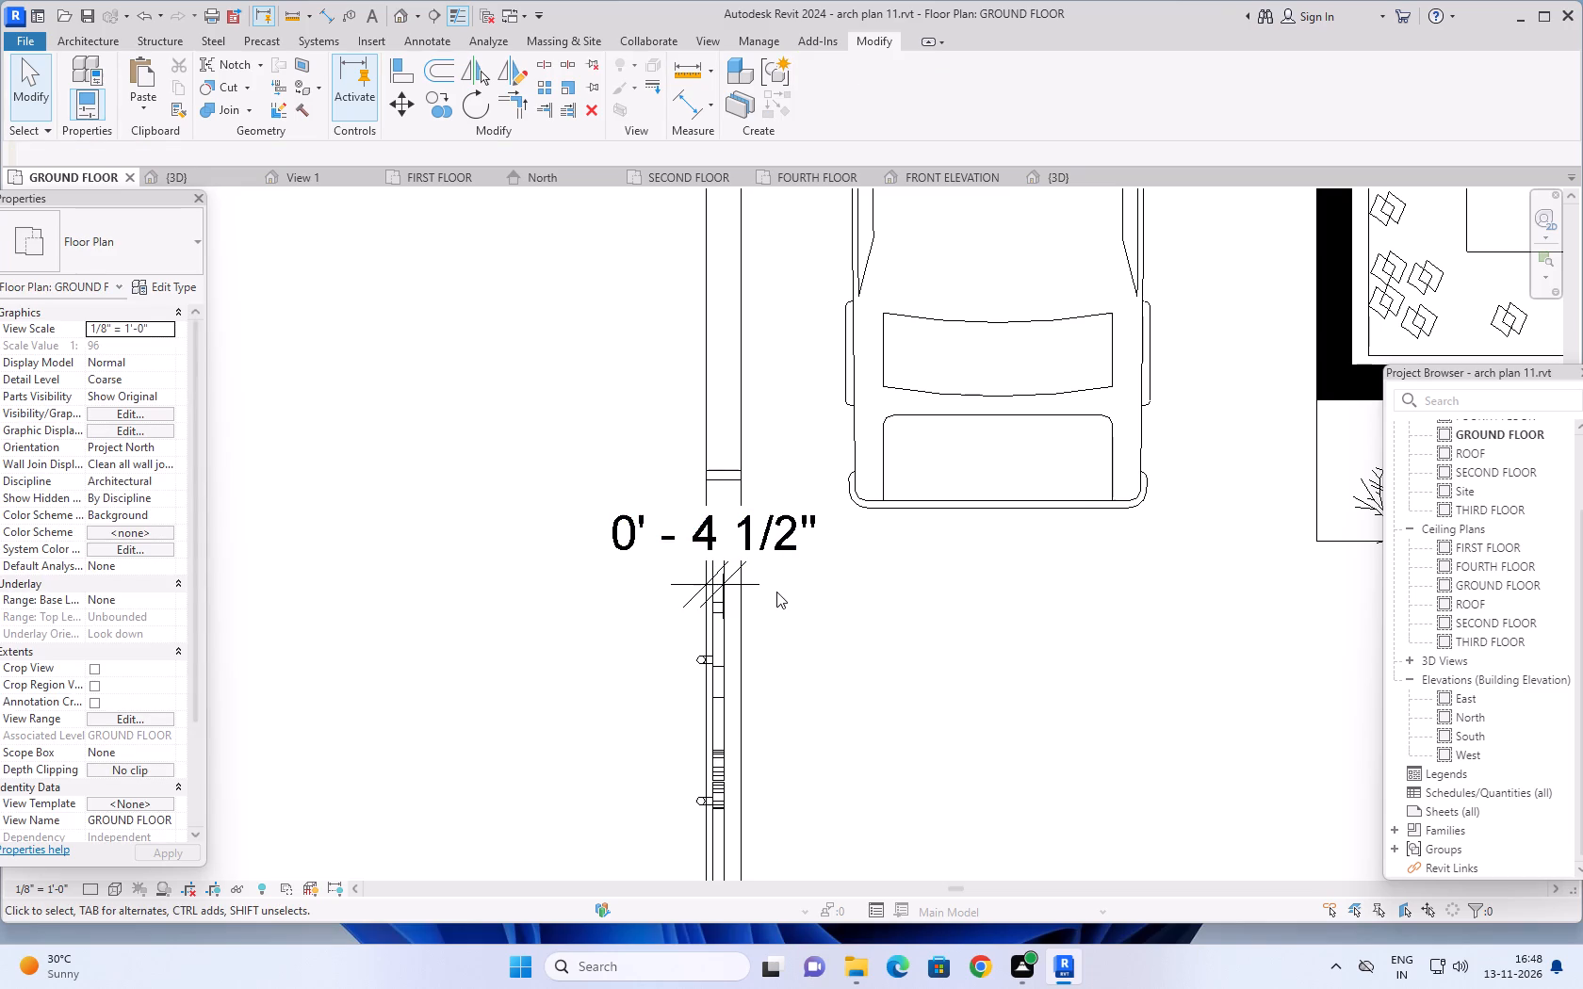
{"action": "key", "text": "Escape"}
Delete the 0' - 4 1/2" linear dimension between the gate and the boundary wall.
{"action": "left_click", "coordinate": [777, 608]}
{"action": "left_click", "coordinate": [802, 625]}
{"action": "scroll", "coordinate": [802, 625], "scroll_direction": "down", "scroll_amount": 4}
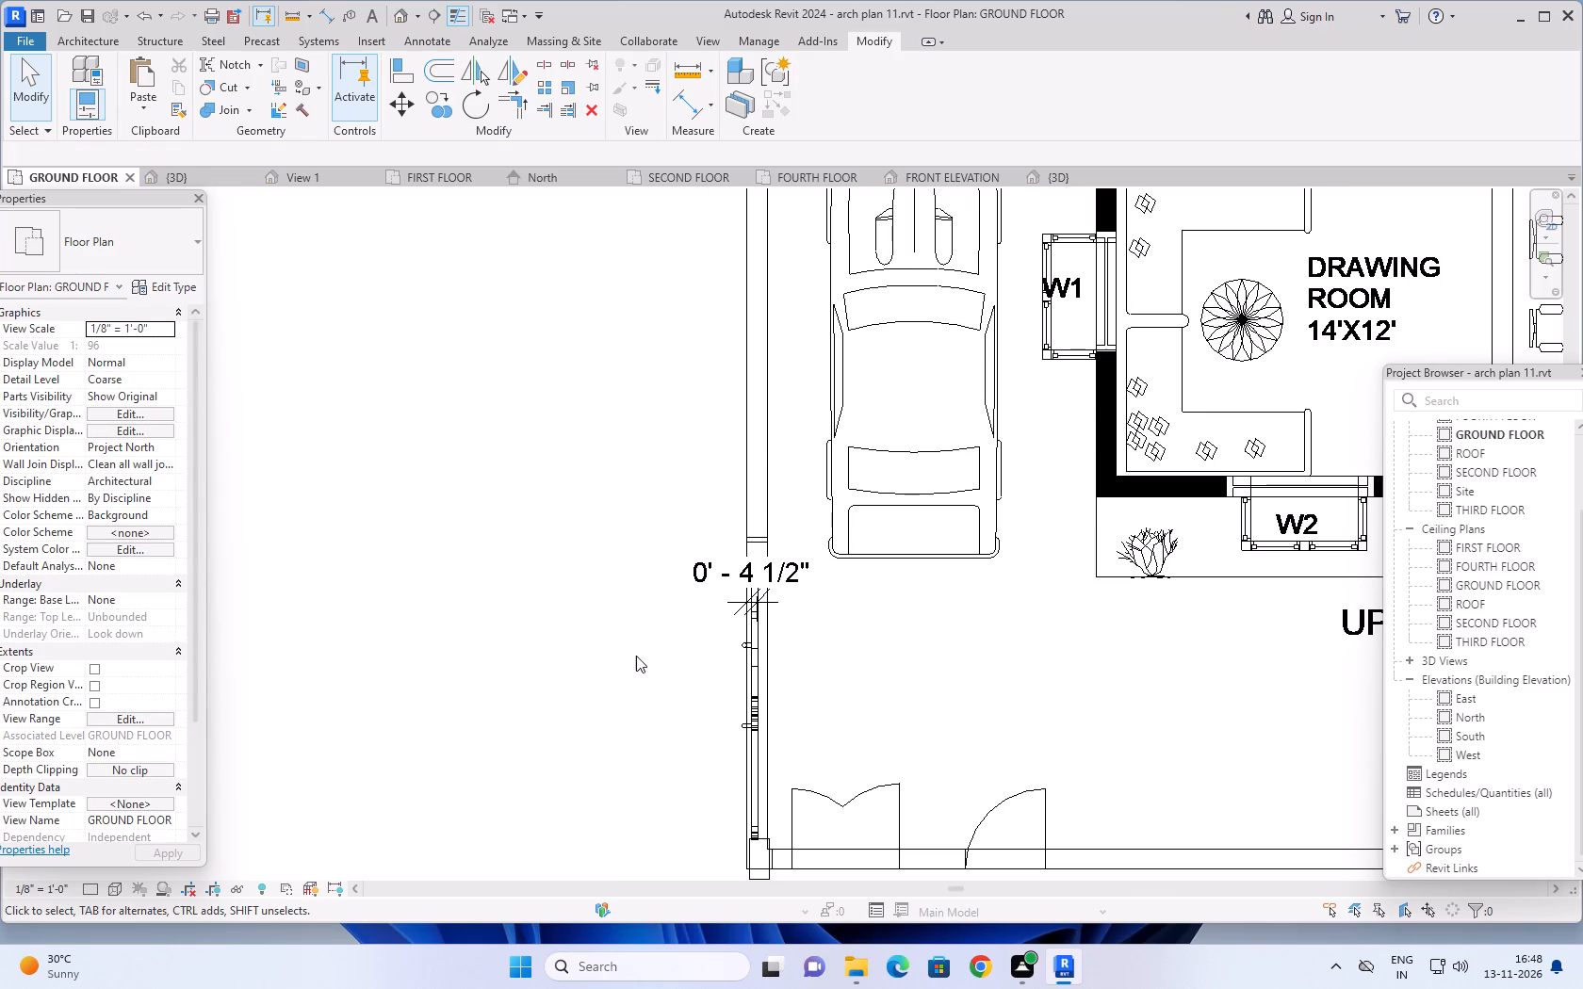
{"action": "key", "text": "Escape"}
{"action": "key", "text": "Escape"}
{"action": "scroll", "coordinate": [734, 607], "scroll_direction": "up", "scroll_amount": 6}
{"action": "left_click", "coordinate": [714, 570]}
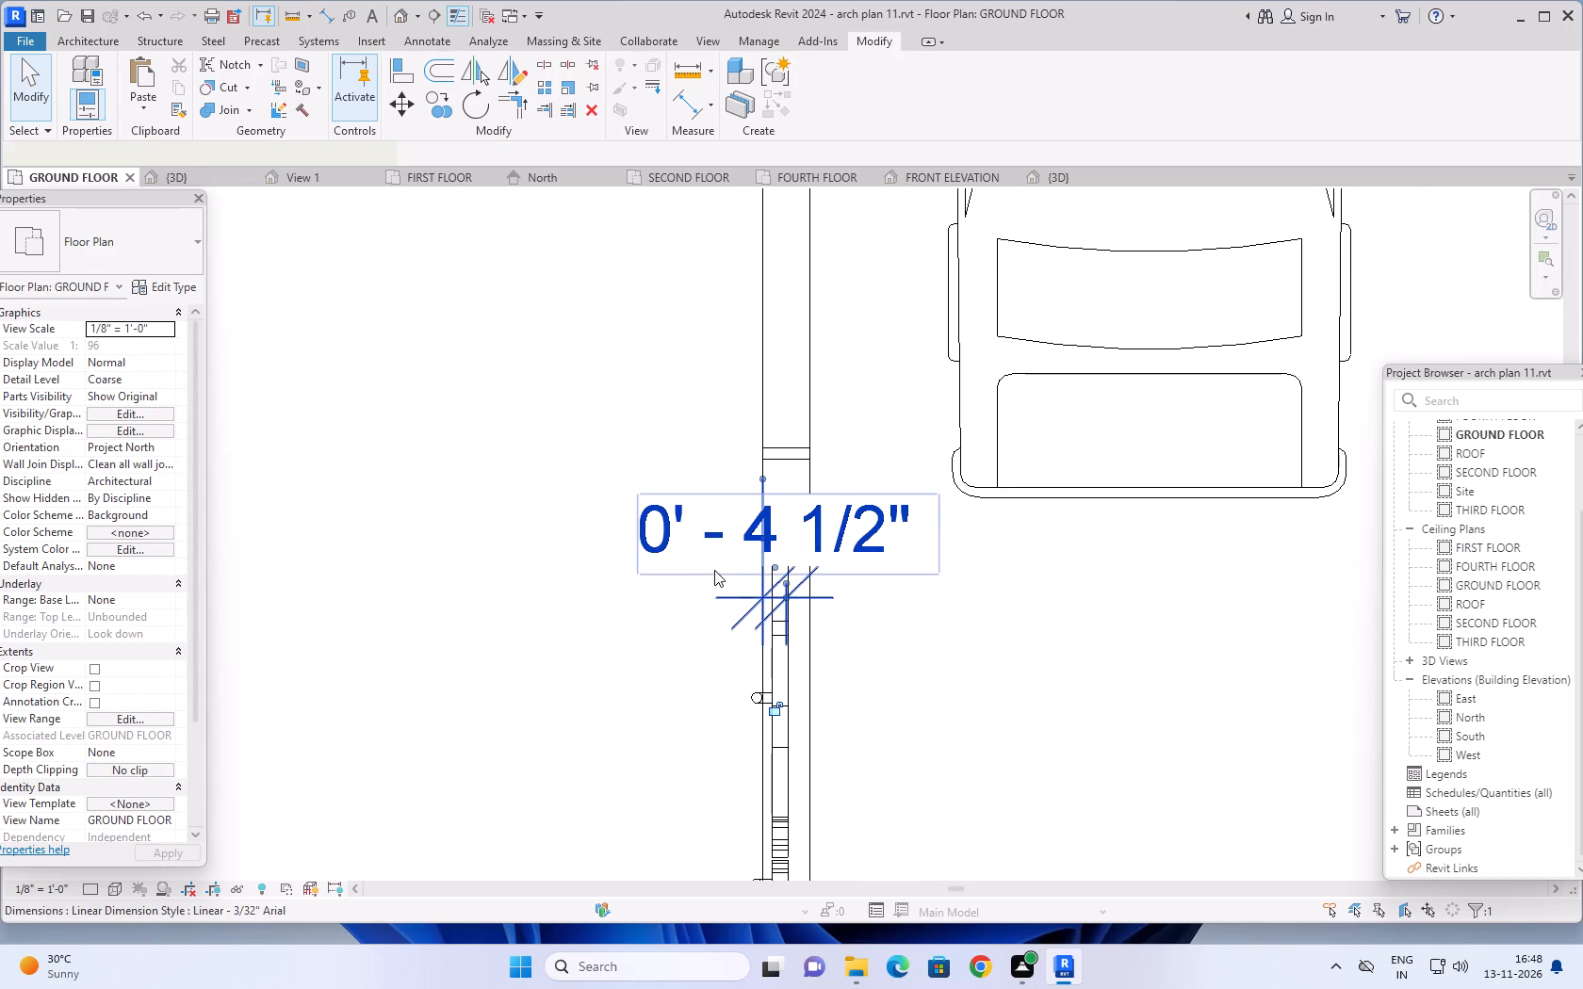
{"action": "key", "text": "Delete"}
Shorten the boundary wall beside the car further, to a length of about 62'.
{"action": "scroll", "coordinate": [819, 635], "scroll_direction": "down", "scroll_amount": 1}
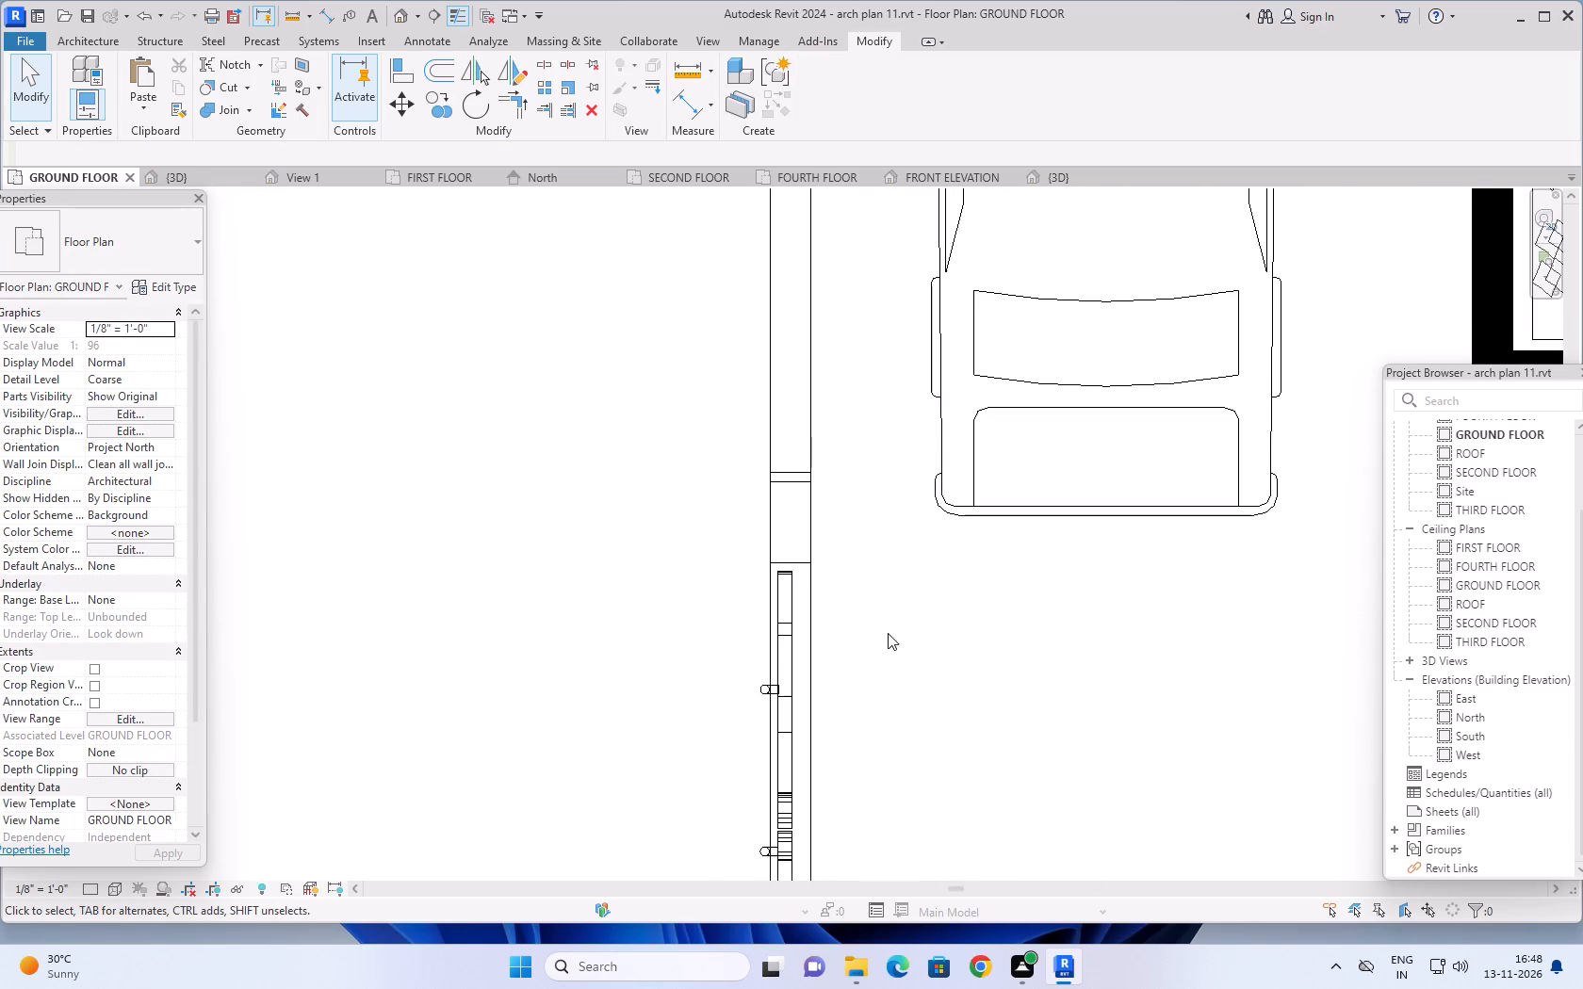
{"action": "middle_click_drag", "start_coordinate": [891, 625], "coordinate": [863, 455]}
{"action": "scroll", "coordinate": [872, 486], "scroll_direction": "down", "scroll_amount": 4}
{"action": "middle_click_drag", "start_coordinate": [904, 527], "coordinate": [867, 630]}
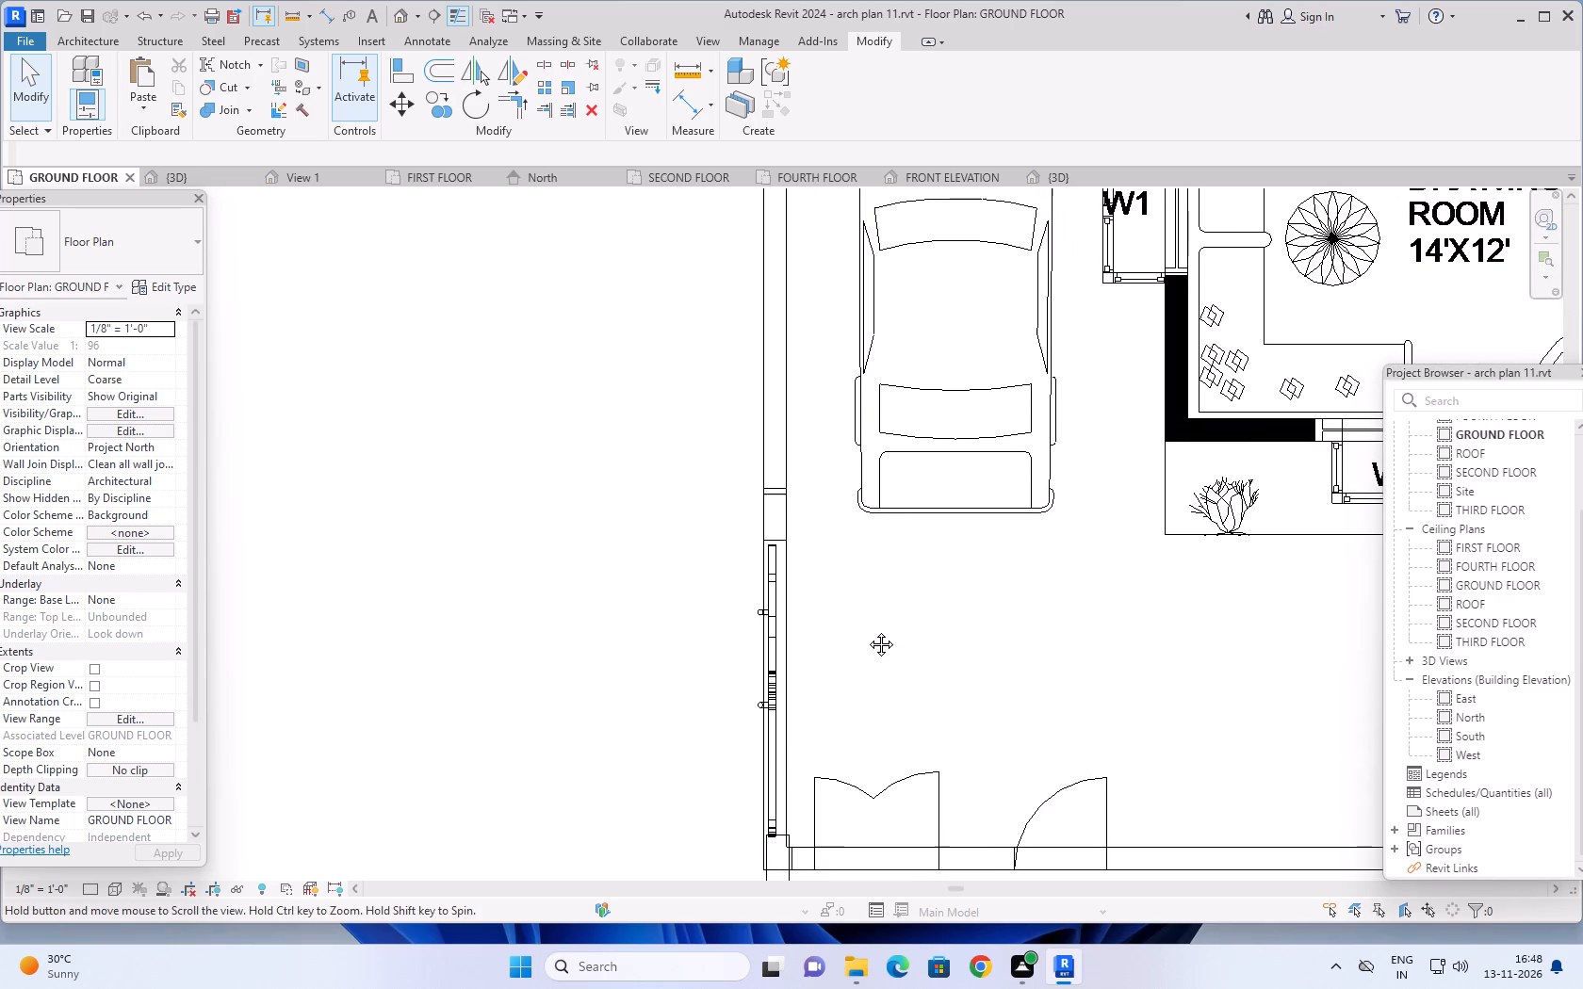
{"action": "middle_click_drag", "start_coordinate": [867, 630], "coordinate": [867, 632]}
{"action": "left_click", "coordinate": [780, 480]}
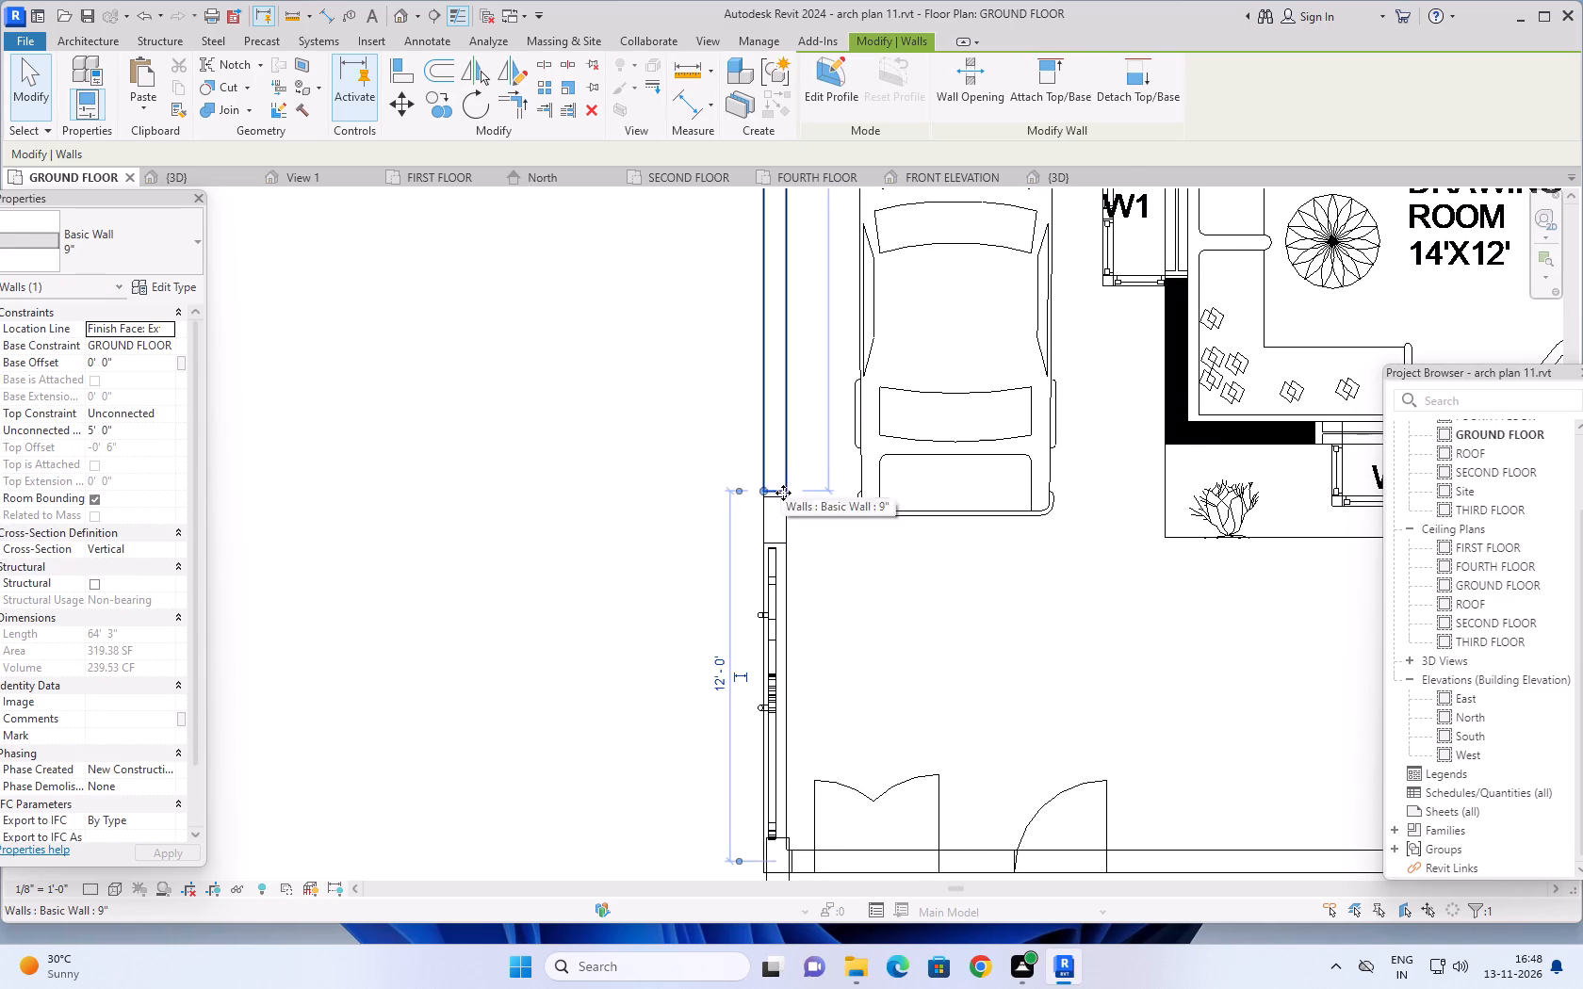
{"action": "left_click_drag", "start_coordinate": [762, 490], "coordinate": [765, 428]}
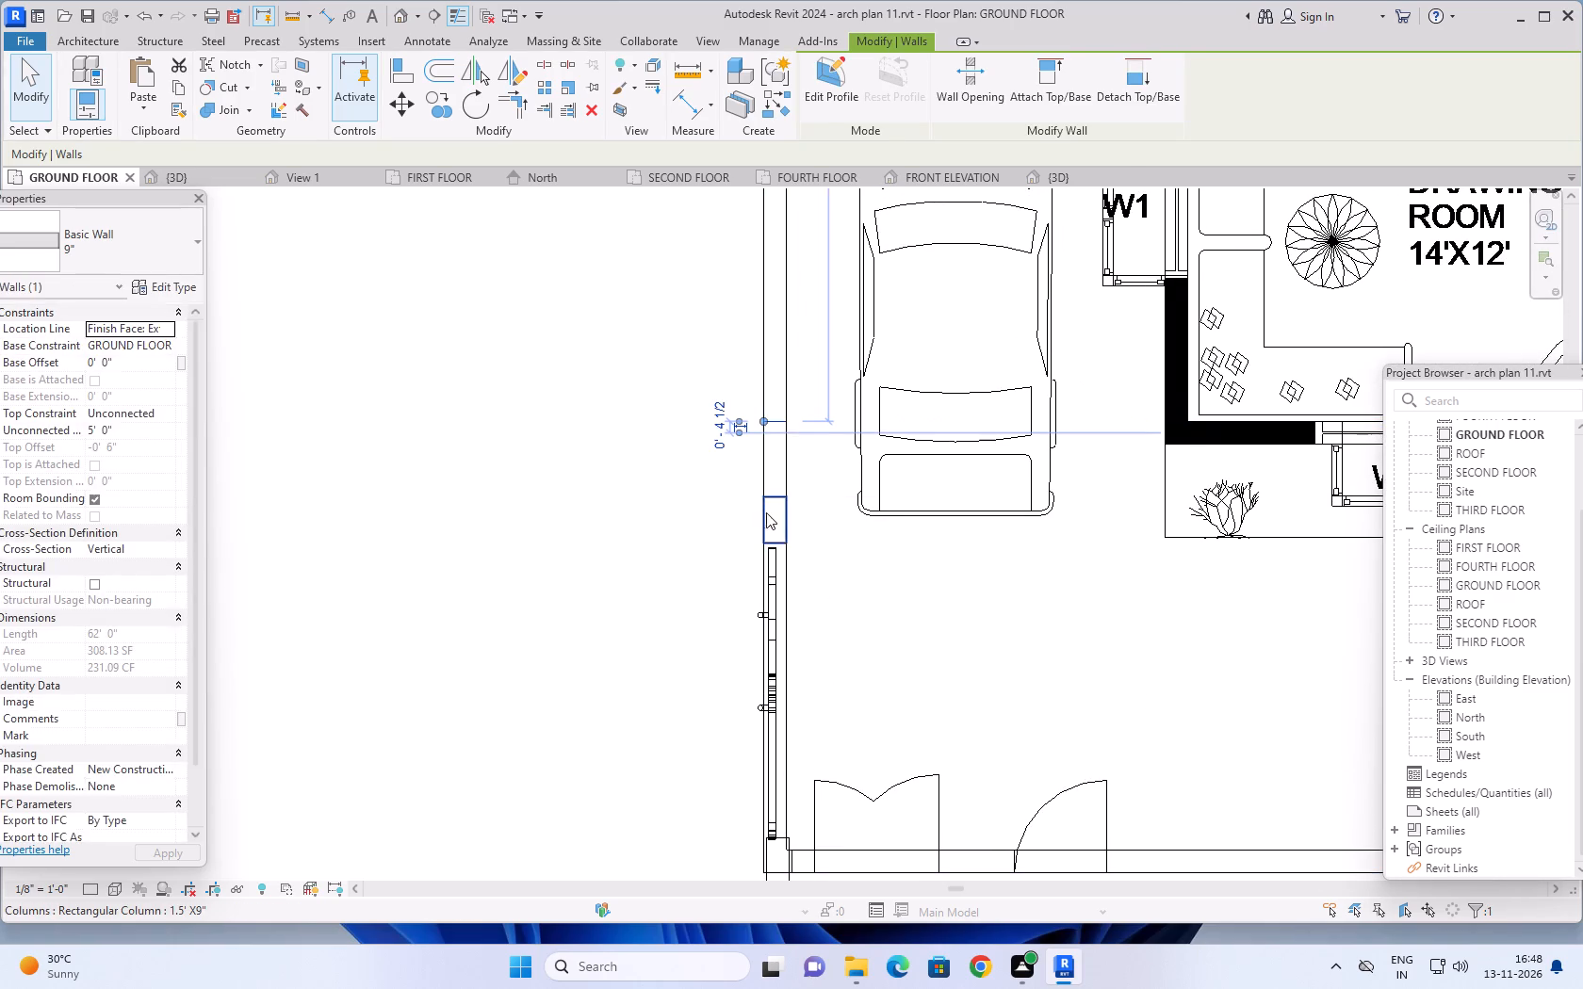
Nudge the car-side gate column farther from the gate, toward the shortened end of the boundary wall.
{"action": "left_click", "coordinate": [768, 512]}
{"action": "key", "text": "Up"}
{"action": "key", "text": "Up"}
{"action": "key", "text": "Up"}
{"action": "key", "text": "Up"}
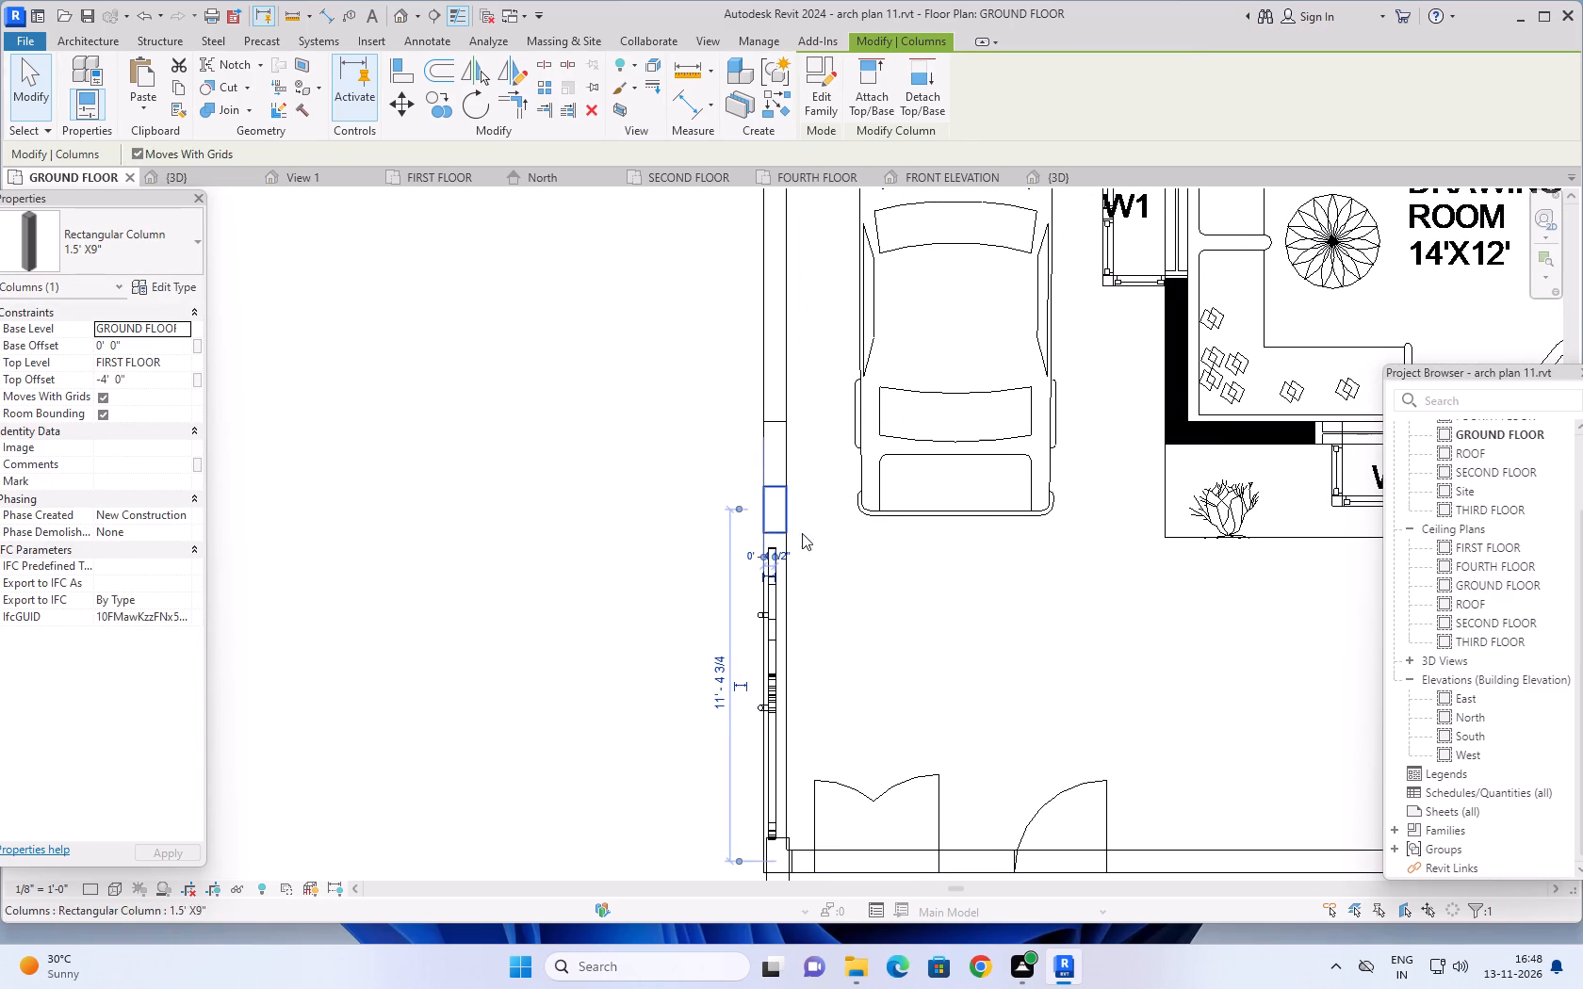
{"action": "key", "text": "Up"}
{"action": "key", "text": "Up"}
{"action": "key", "text": "Up"}
{"action": "key", "text": "Up"}
{"action": "left_click", "coordinate": [838, 615]}
Nudge the shubh gate up to the car-side column, to about 6' 2 3/4" from door MD's wall.
{"action": "middle_click_drag", "start_coordinate": [840, 620], "coordinate": [840, 605]}
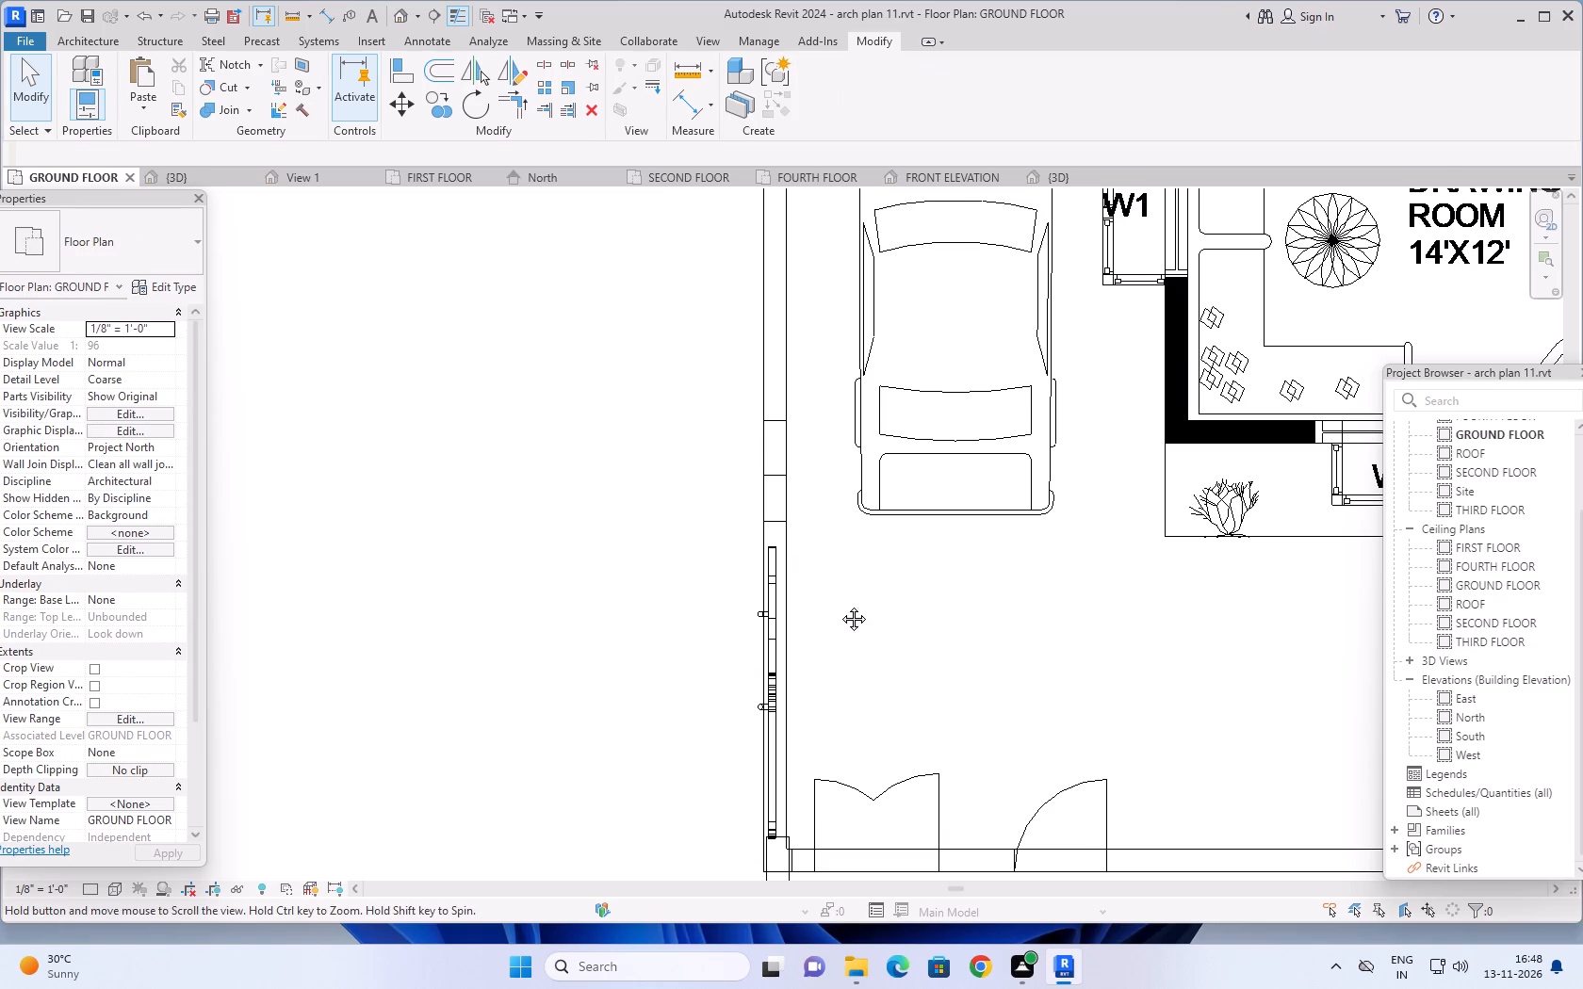
{"action": "middle_click_drag", "start_coordinate": [840, 605], "coordinate": [860, 414]}
{"action": "left_click", "coordinate": [802, 467]}
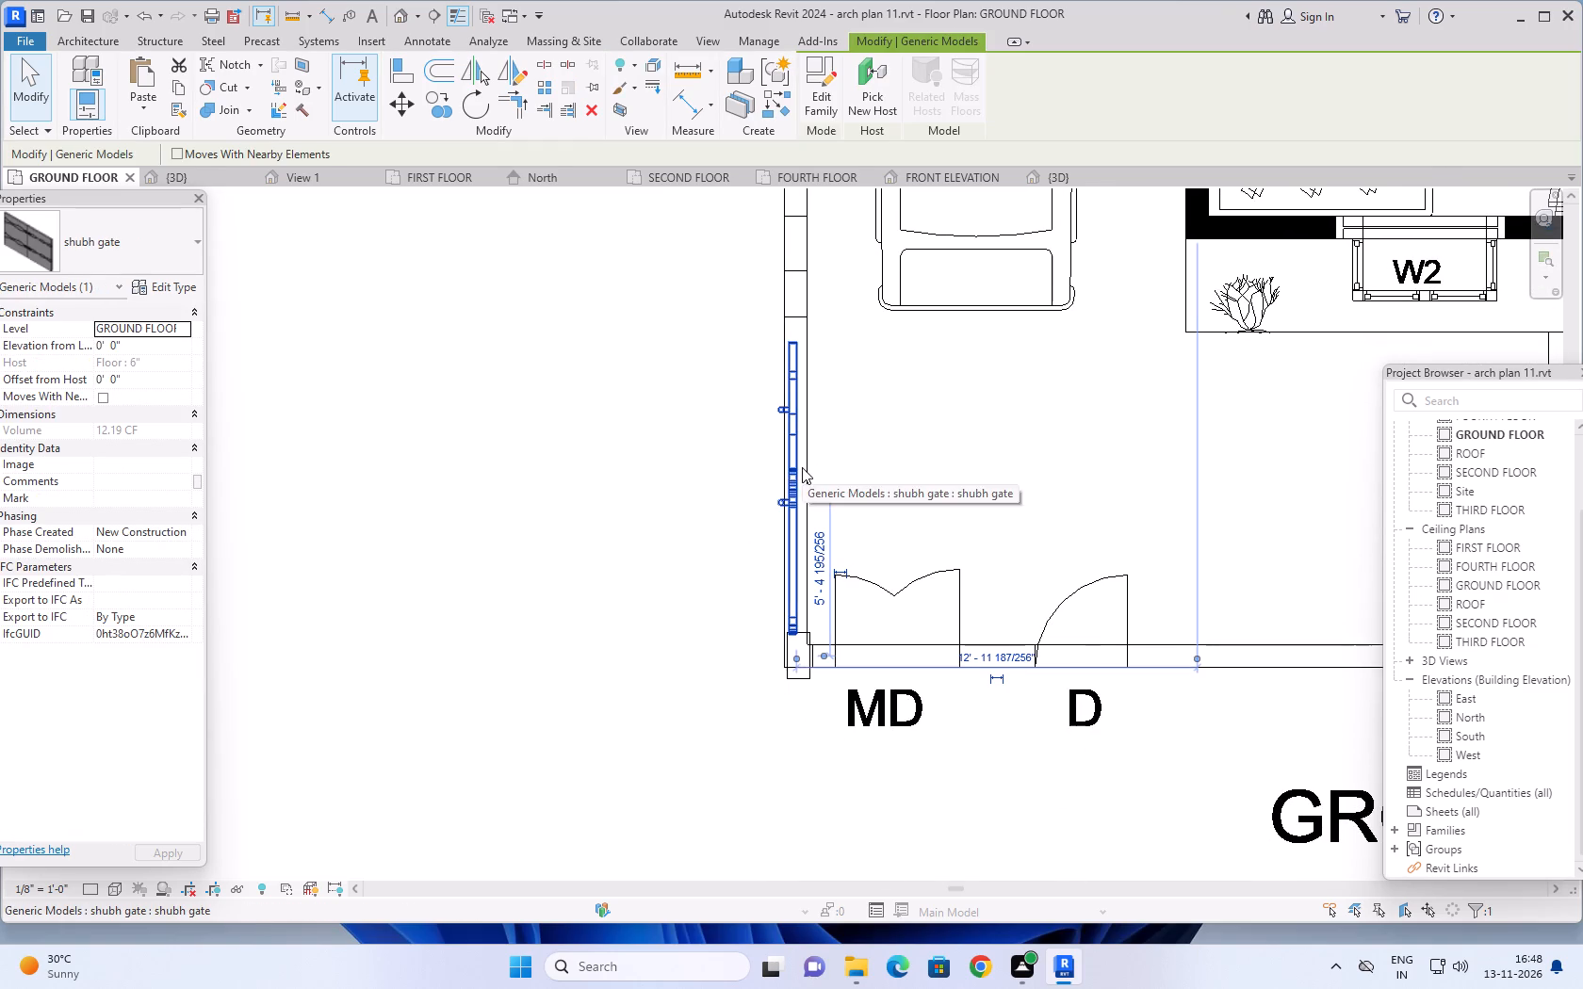
{"action": "key", "text": "Up"}
{"action": "key", "text": "Up"}
{"action": "key", "text": "Up"}
{"action": "key", "text": "Up"}
{"action": "key", "text": "Up"}
{"action": "key", "text": "Up"}
{"action": "key", "text": "Up"}
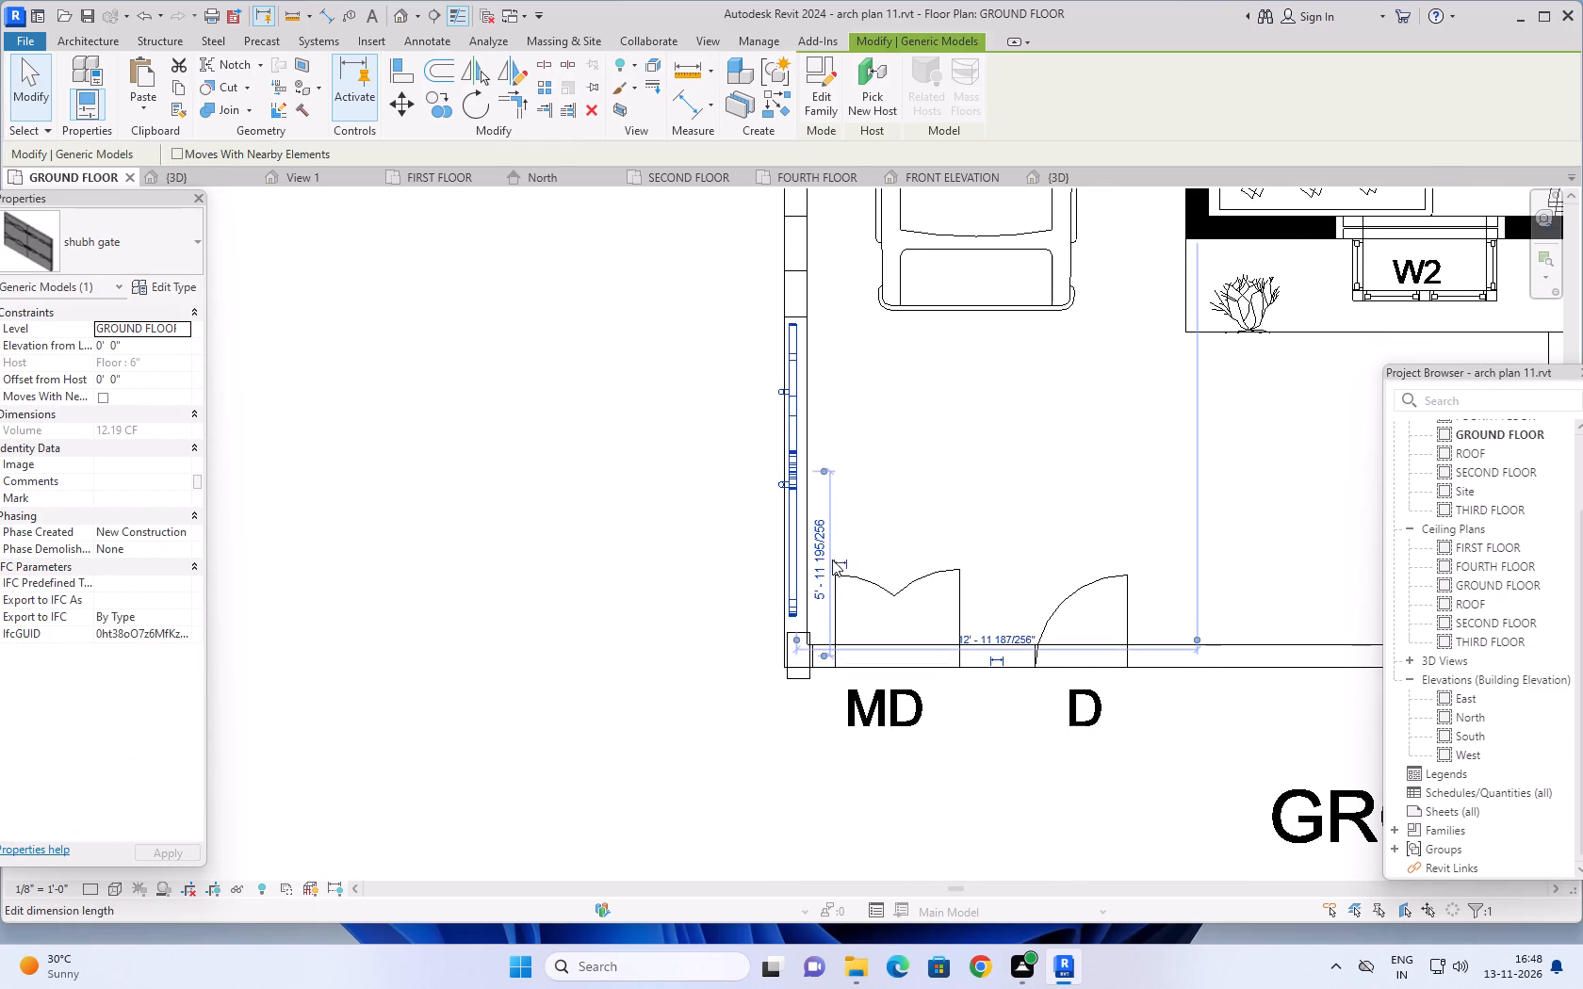
{"action": "key", "text": "Up"}
{"action": "key", "text": "Up"}
{"action": "key", "text": "Up"}
Align the corner gate column near door MD with the outer faces of both adjoining boundary walls.
{"action": "middle_click_drag", "start_coordinate": [888, 461], "coordinate": [888, 400]}
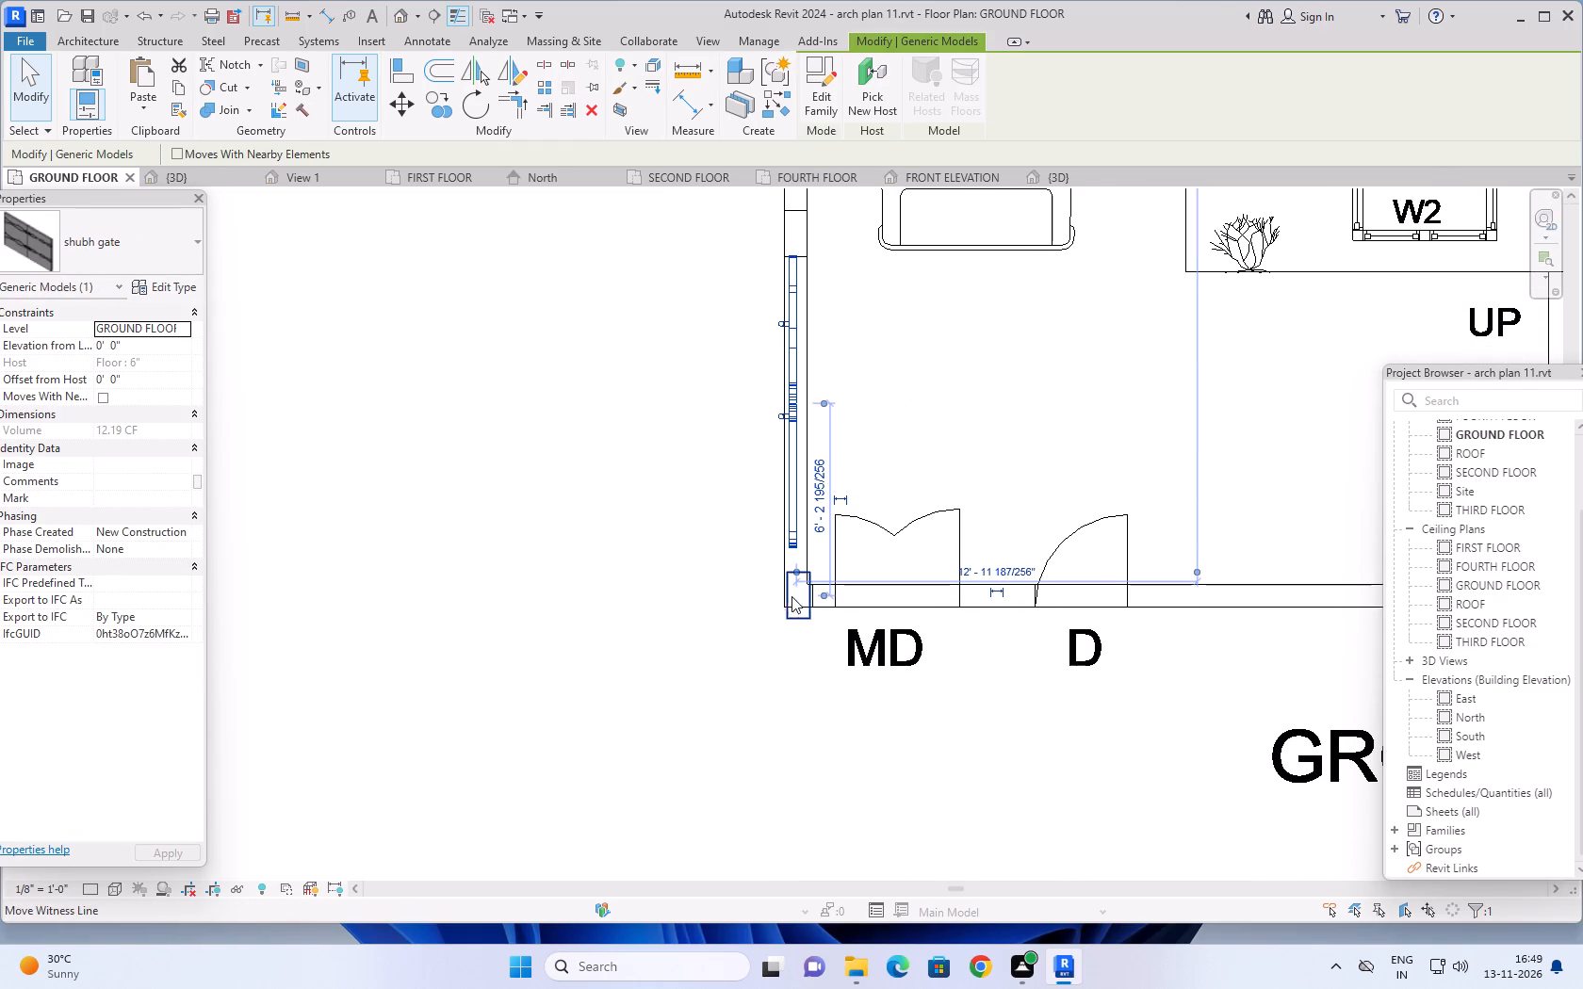
{"action": "left_click", "coordinate": [404, 76]}
{"action": "scroll", "coordinate": [777, 732], "scroll_direction": "up", "scroll_amount": 4}
{"action": "middle_click_drag", "start_coordinate": [800, 599], "coordinate": [771, 729]}
{"action": "scroll", "coordinate": [771, 729], "scroll_direction": "up", "scroll_amount": 6}
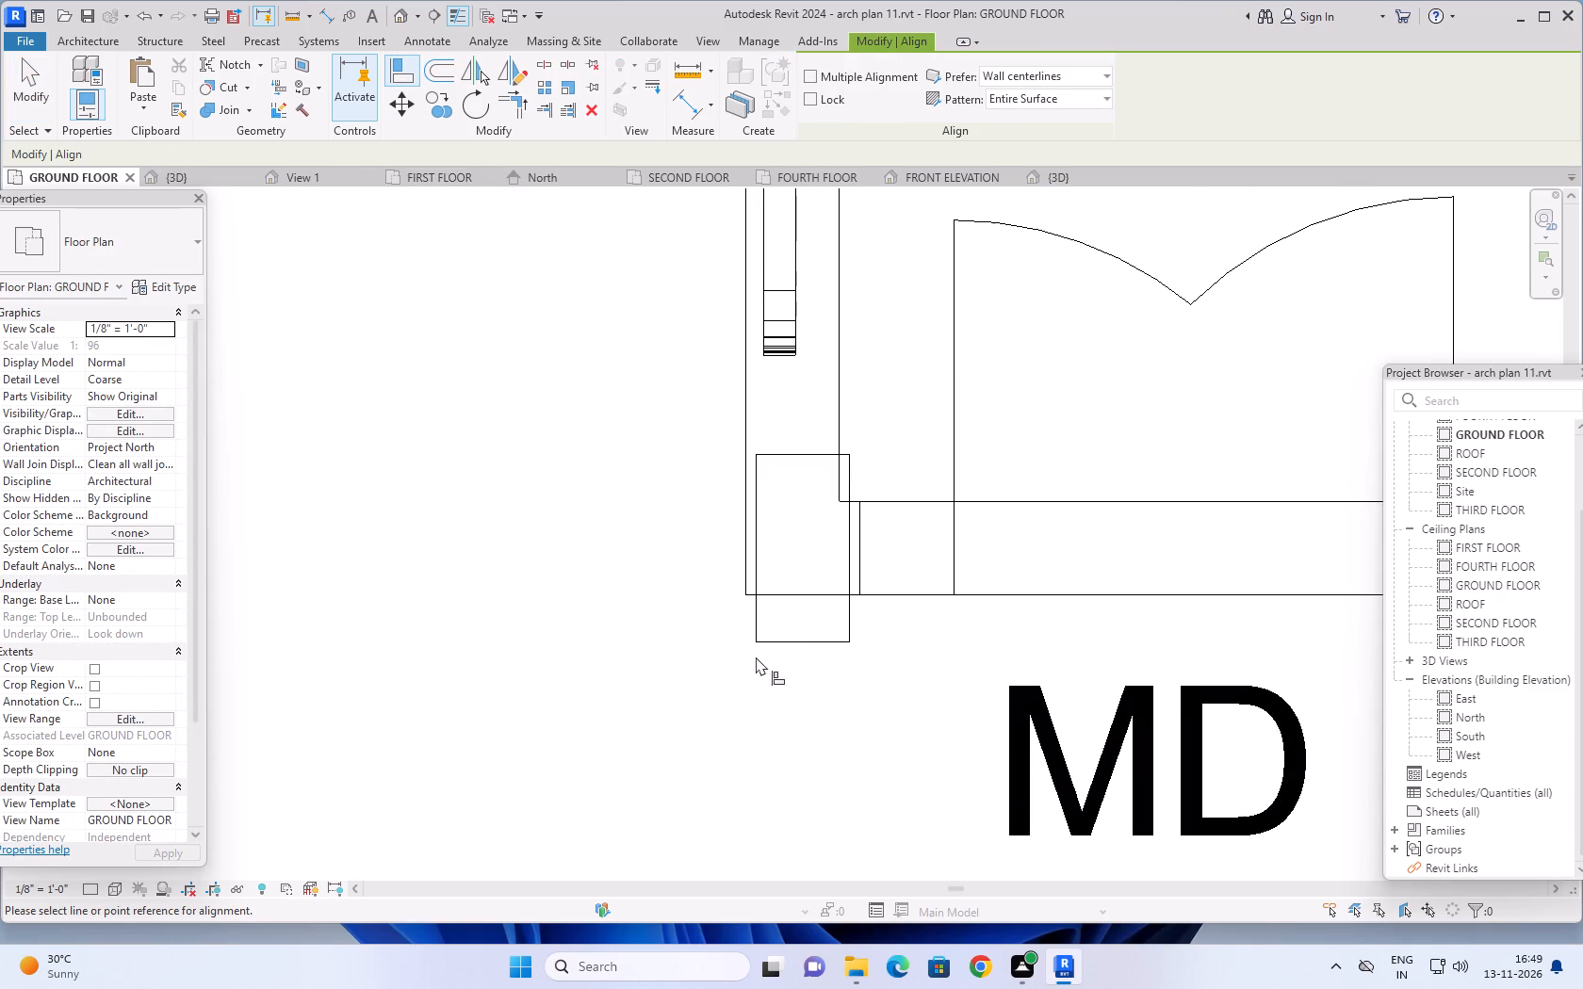
{"action": "left_click", "coordinate": [749, 599]}
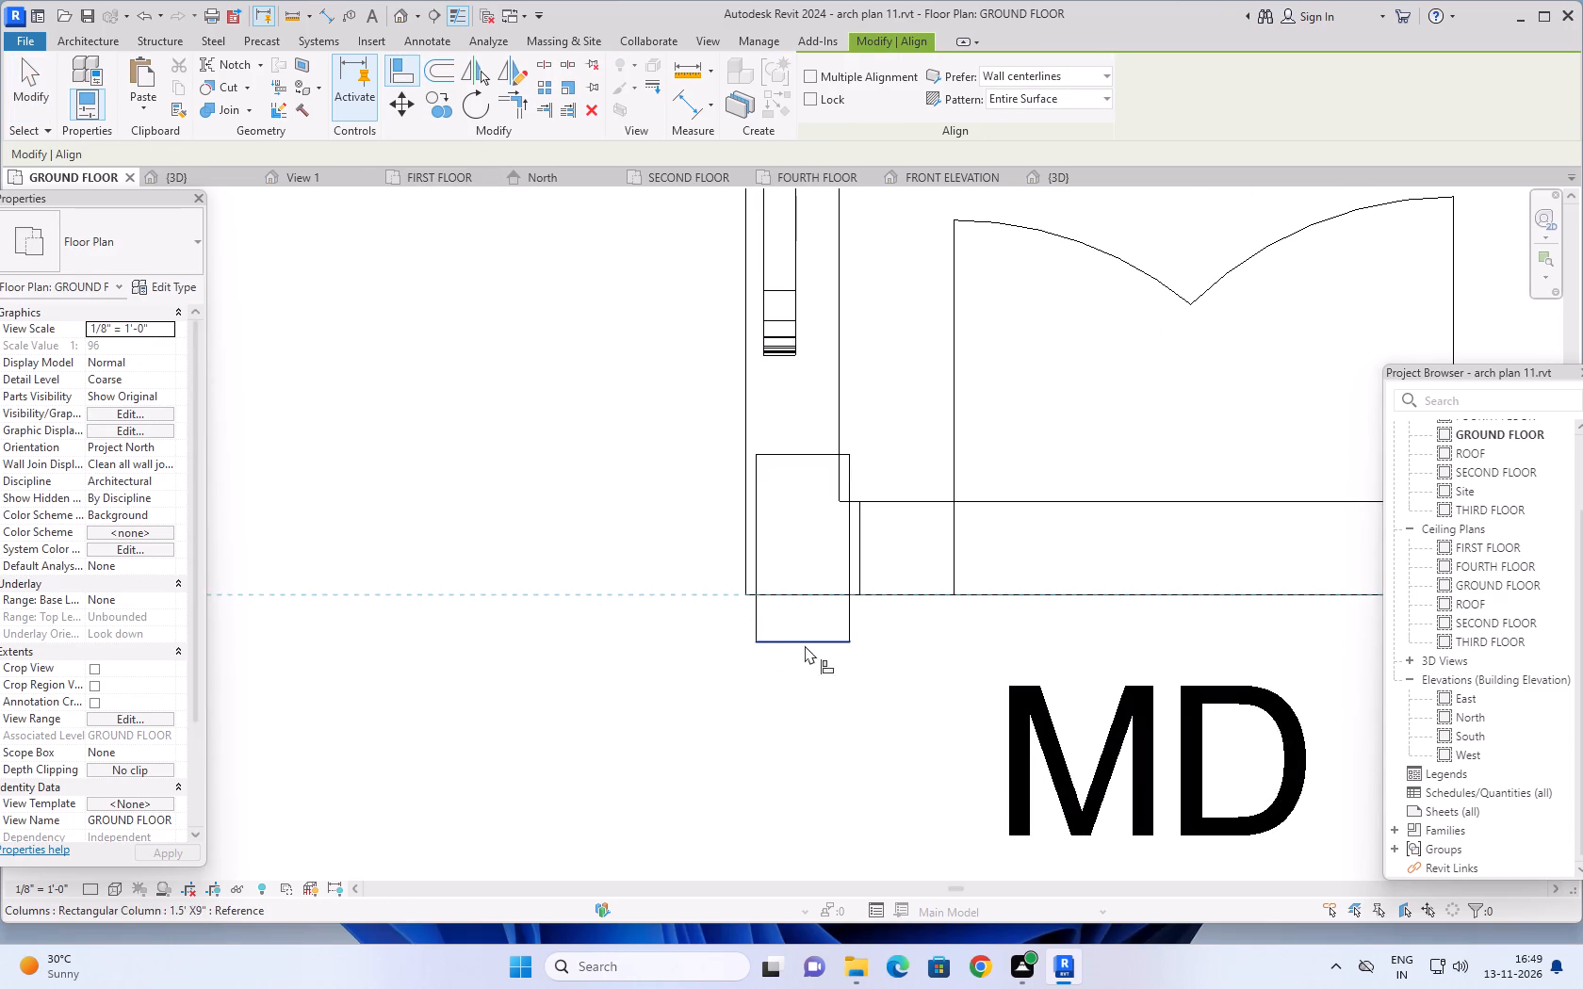
{"action": "left_click", "coordinate": [805, 645]}
{"action": "middle_click_drag", "start_coordinate": [804, 649], "coordinate": [777, 758]}
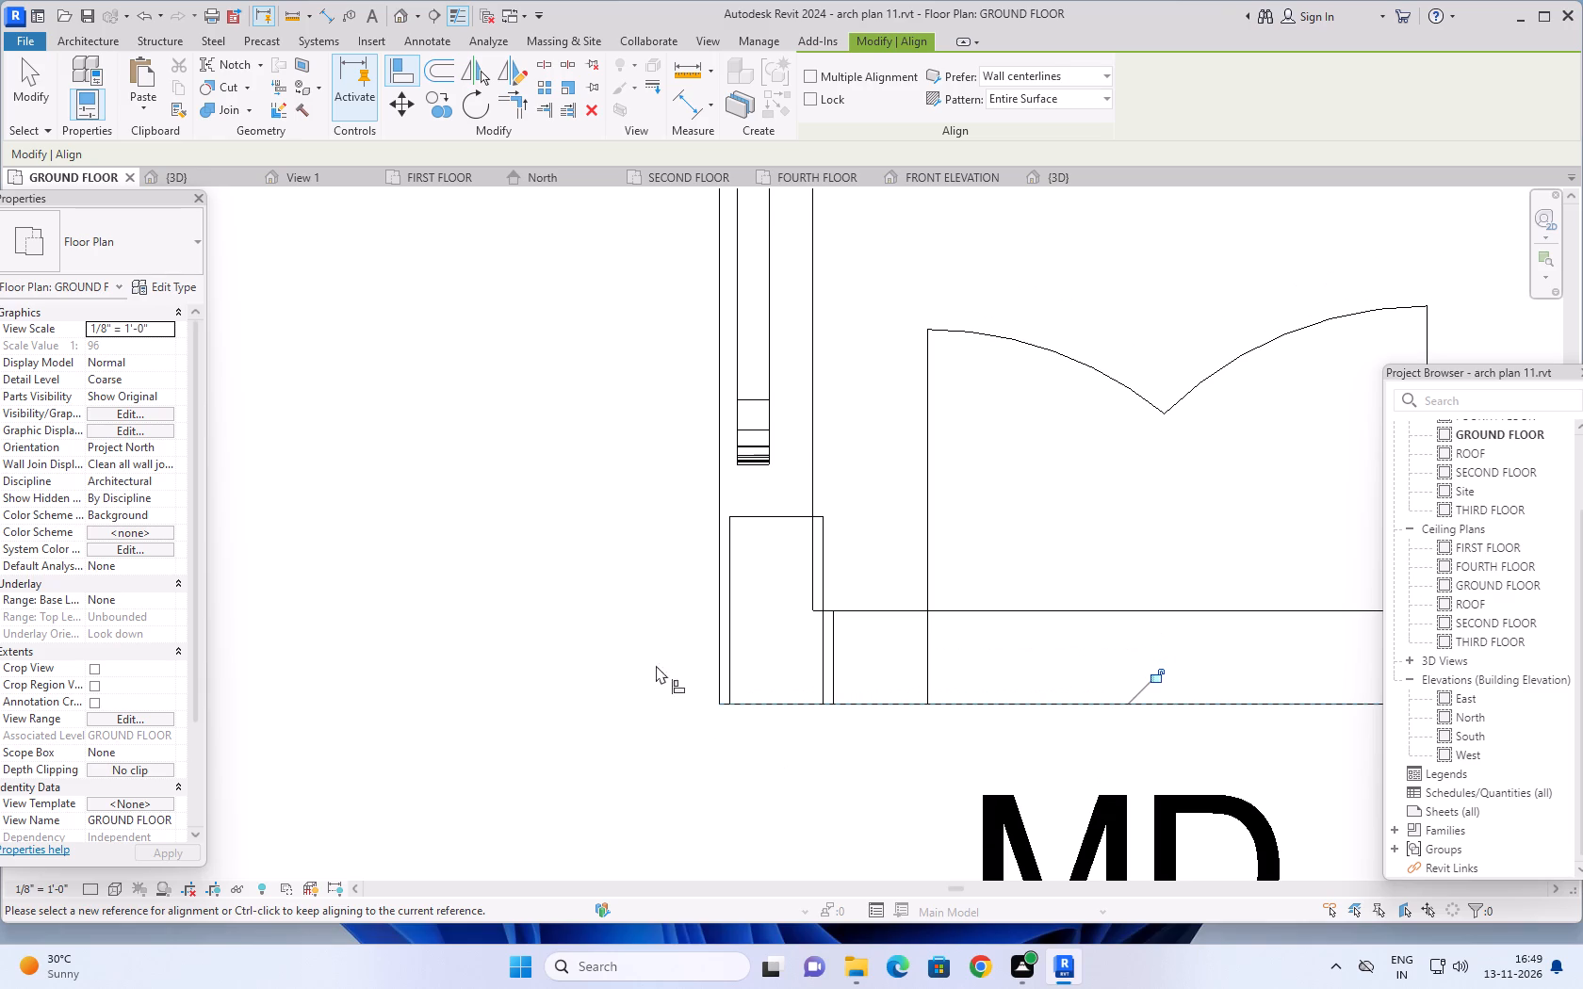
{"action": "left_click", "coordinate": [713, 607]}
{"action": "left_click", "coordinate": [736, 607]}
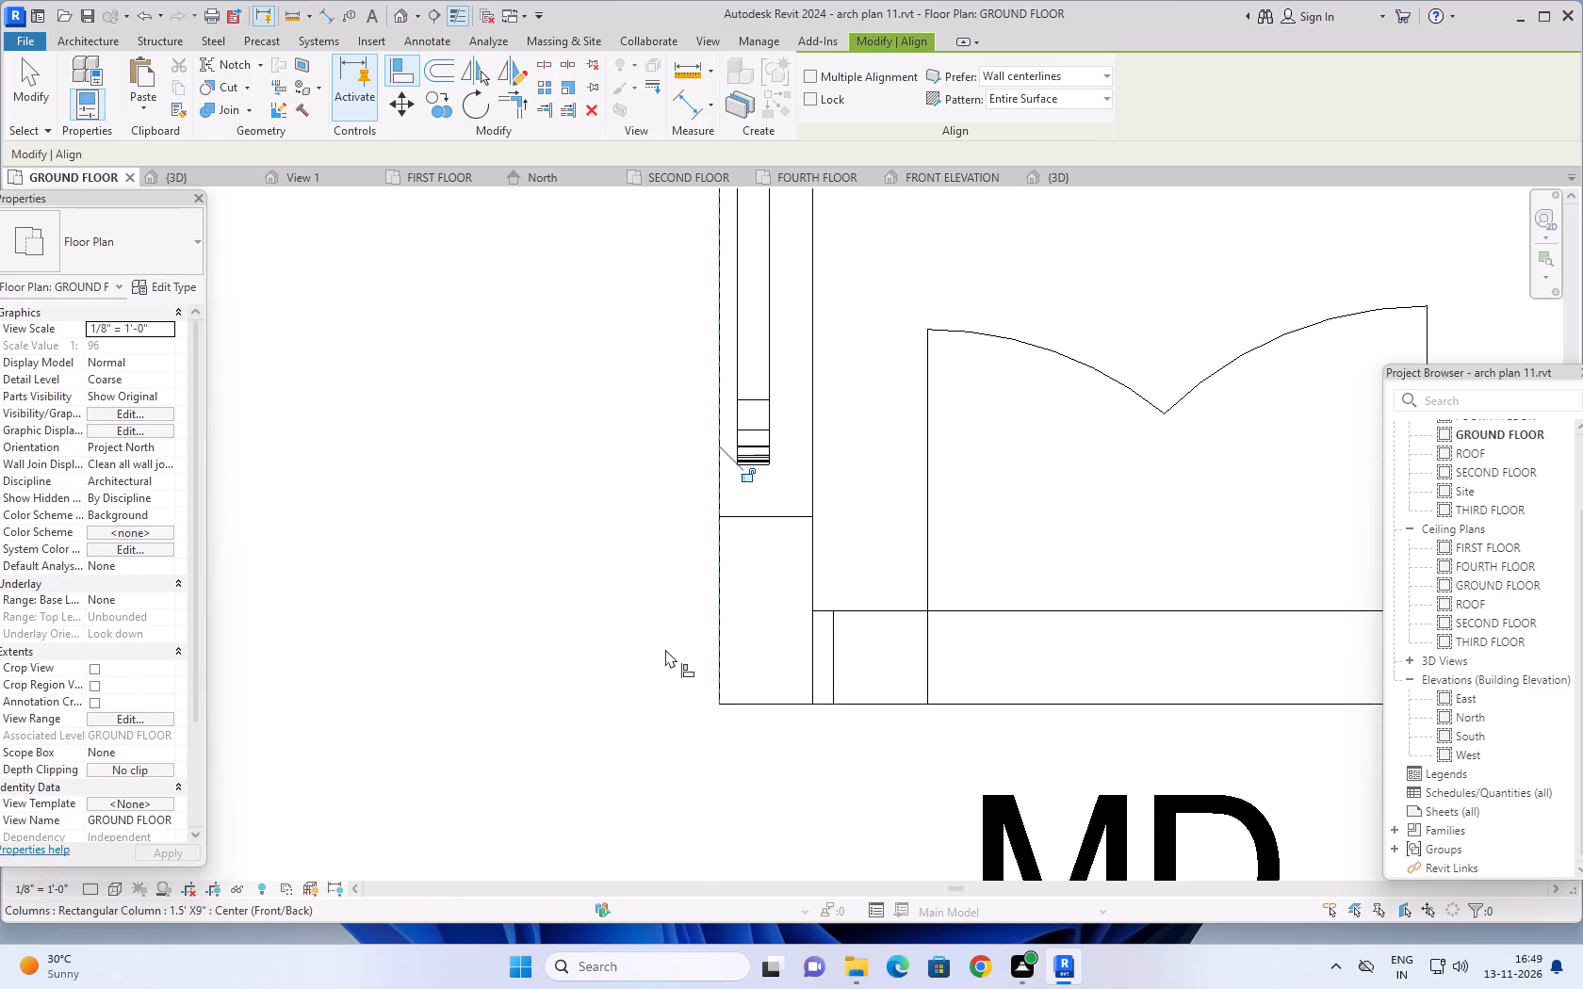
Align the shubh gate's end near door MD flush with the gate-side face of the corner column.
{"action": "scroll", "coordinate": [665, 649], "scroll_direction": "down", "scroll_amount": 2}
{"action": "middle_click_drag", "start_coordinate": [616, 546], "coordinate": [633, 736]}
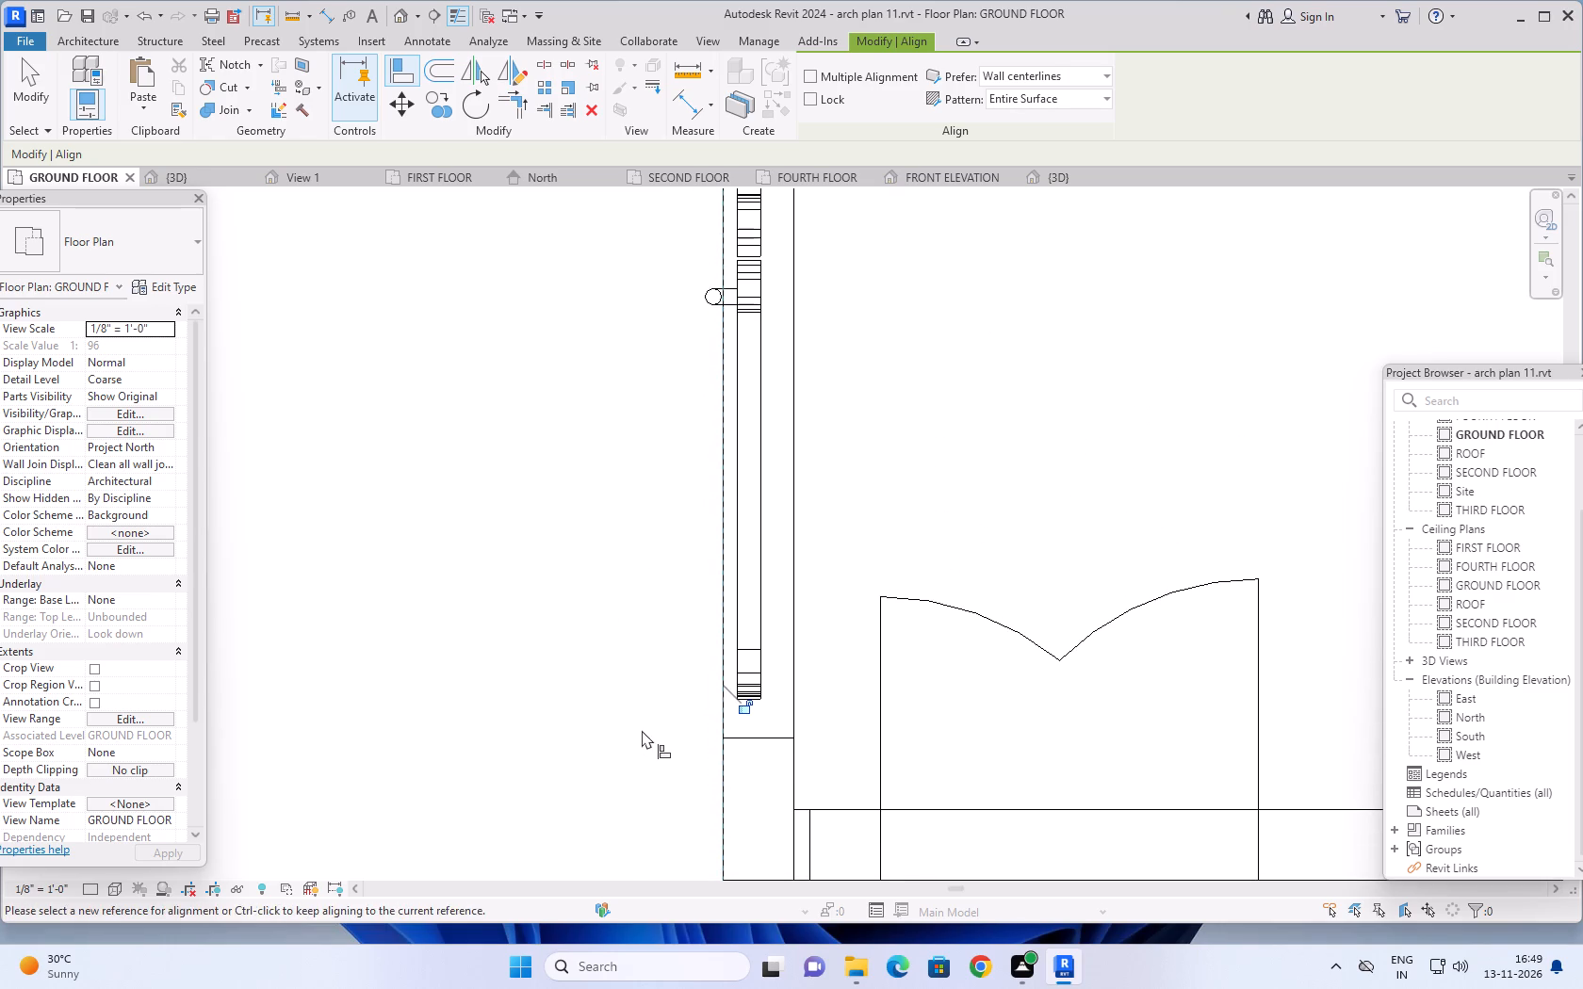
{"action": "scroll", "coordinate": [756, 715], "scroll_direction": "up", "scroll_amount": 7}
{"action": "left_click", "coordinate": [730, 772]}
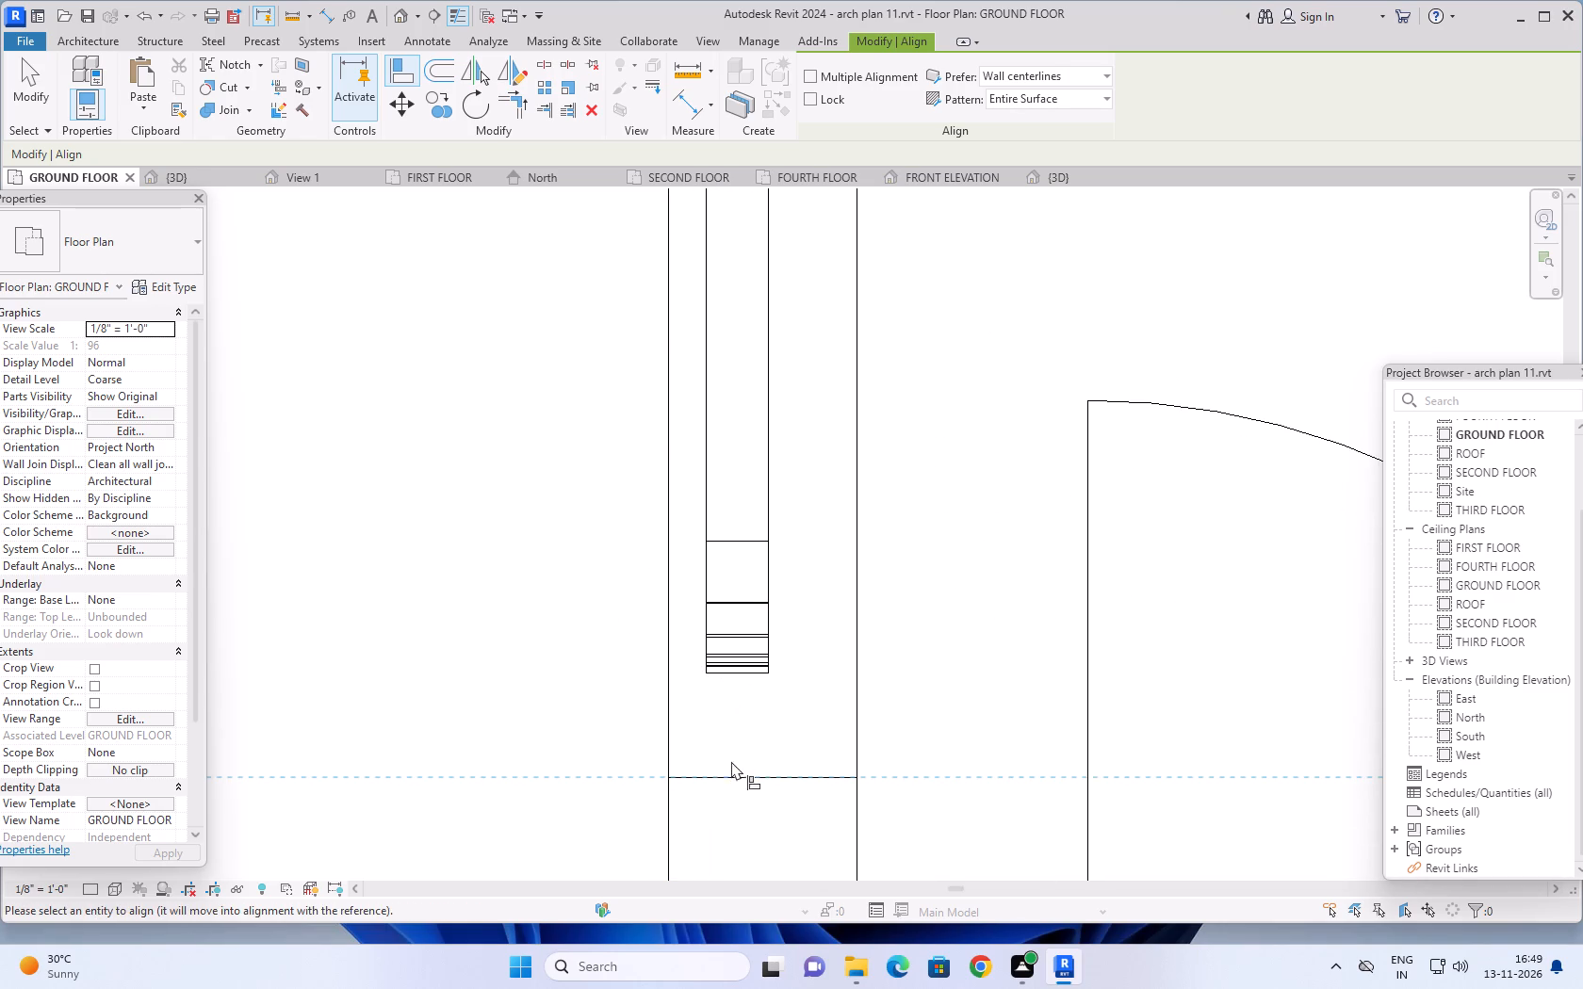
{"action": "left_click", "coordinate": [743, 673]}
Align the gate-side face of the car-side column with the shubh gate's other end.
{"action": "scroll", "coordinate": [482, 586], "scroll_direction": "down", "scroll_amount": 3}
{"action": "middle_click_drag", "start_coordinate": [524, 559], "coordinate": [544, 834]}
{"action": "middle_click_drag", "start_coordinate": [511, 493], "coordinate": [570, 825]}
{"action": "middle_click_drag", "start_coordinate": [517, 481], "coordinate": [562, 908]}
{"action": "middle_click_drag", "start_coordinate": [581, 642], "coordinate": [595, 939]}
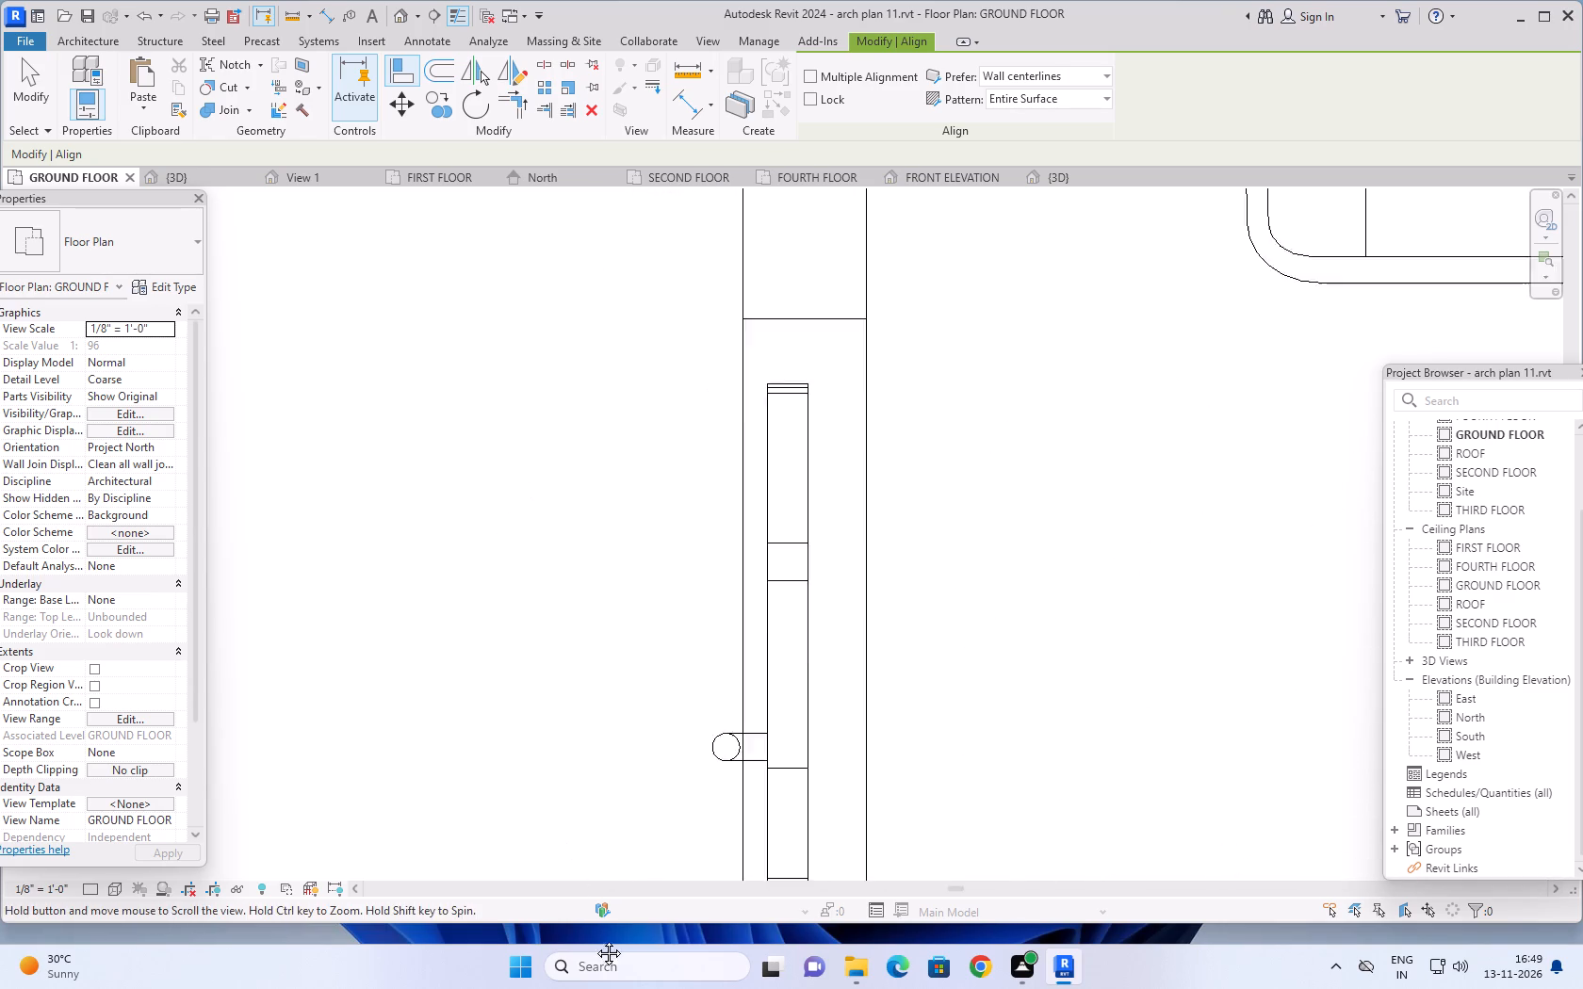
{"action": "middle_click_drag", "start_coordinate": [595, 939], "coordinate": [588, 988]}
{"action": "middle_click_drag", "start_coordinate": [596, 671], "coordinate": [542, 806]}
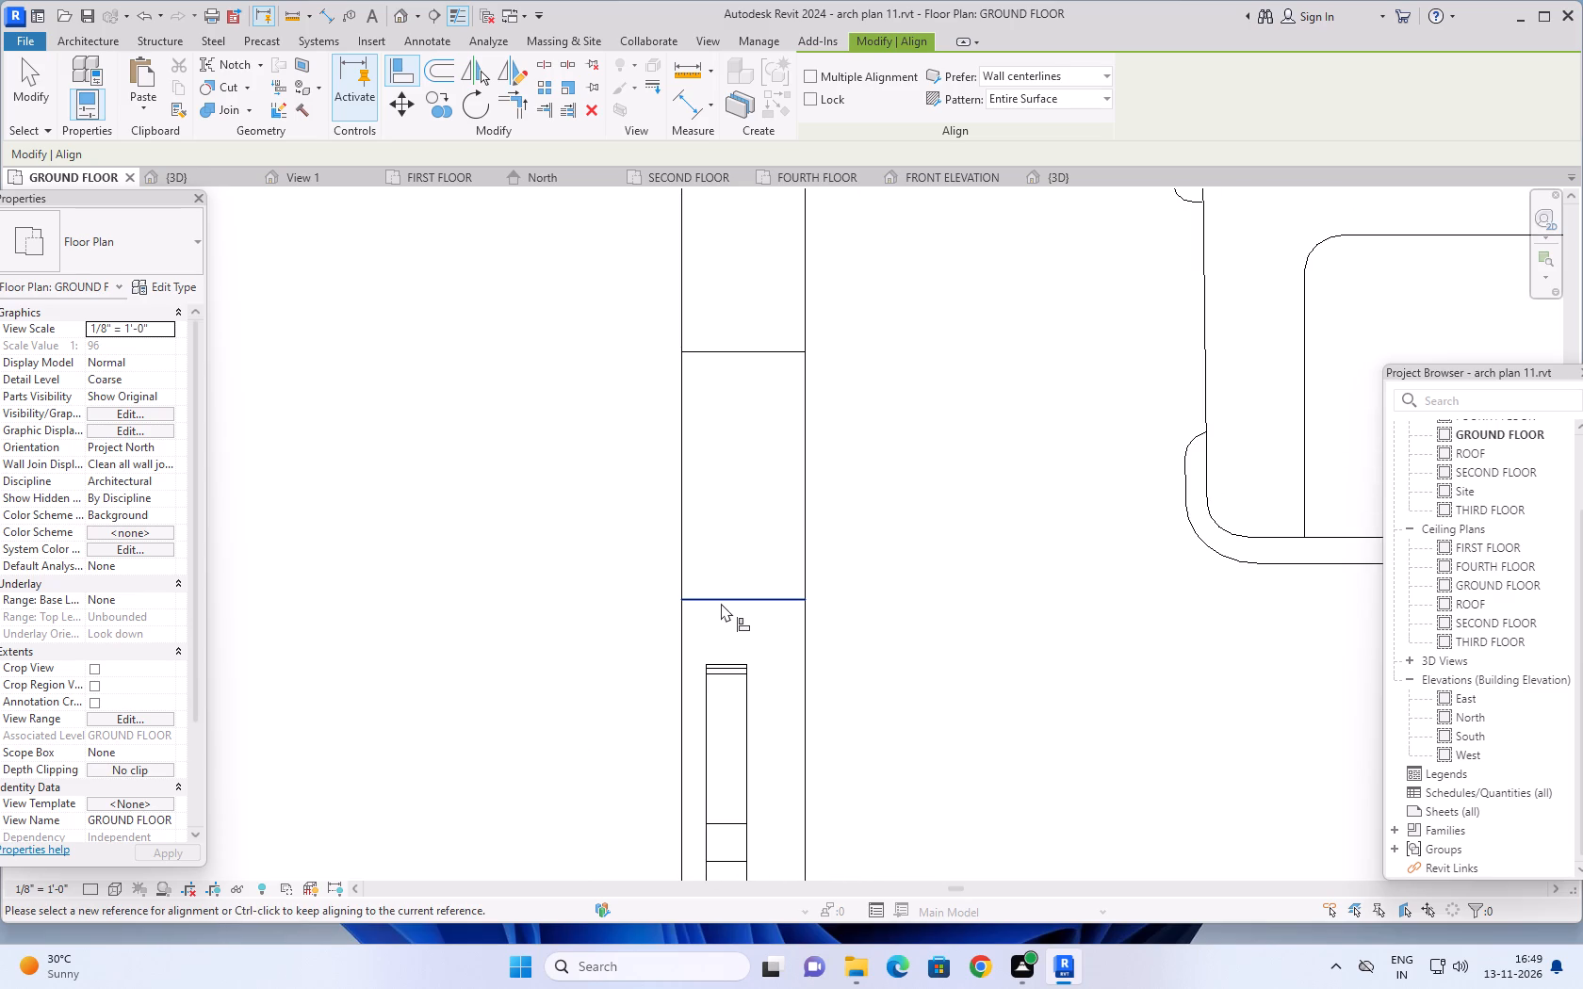
{"action": "left_click", "coordinate": [725, 658]}
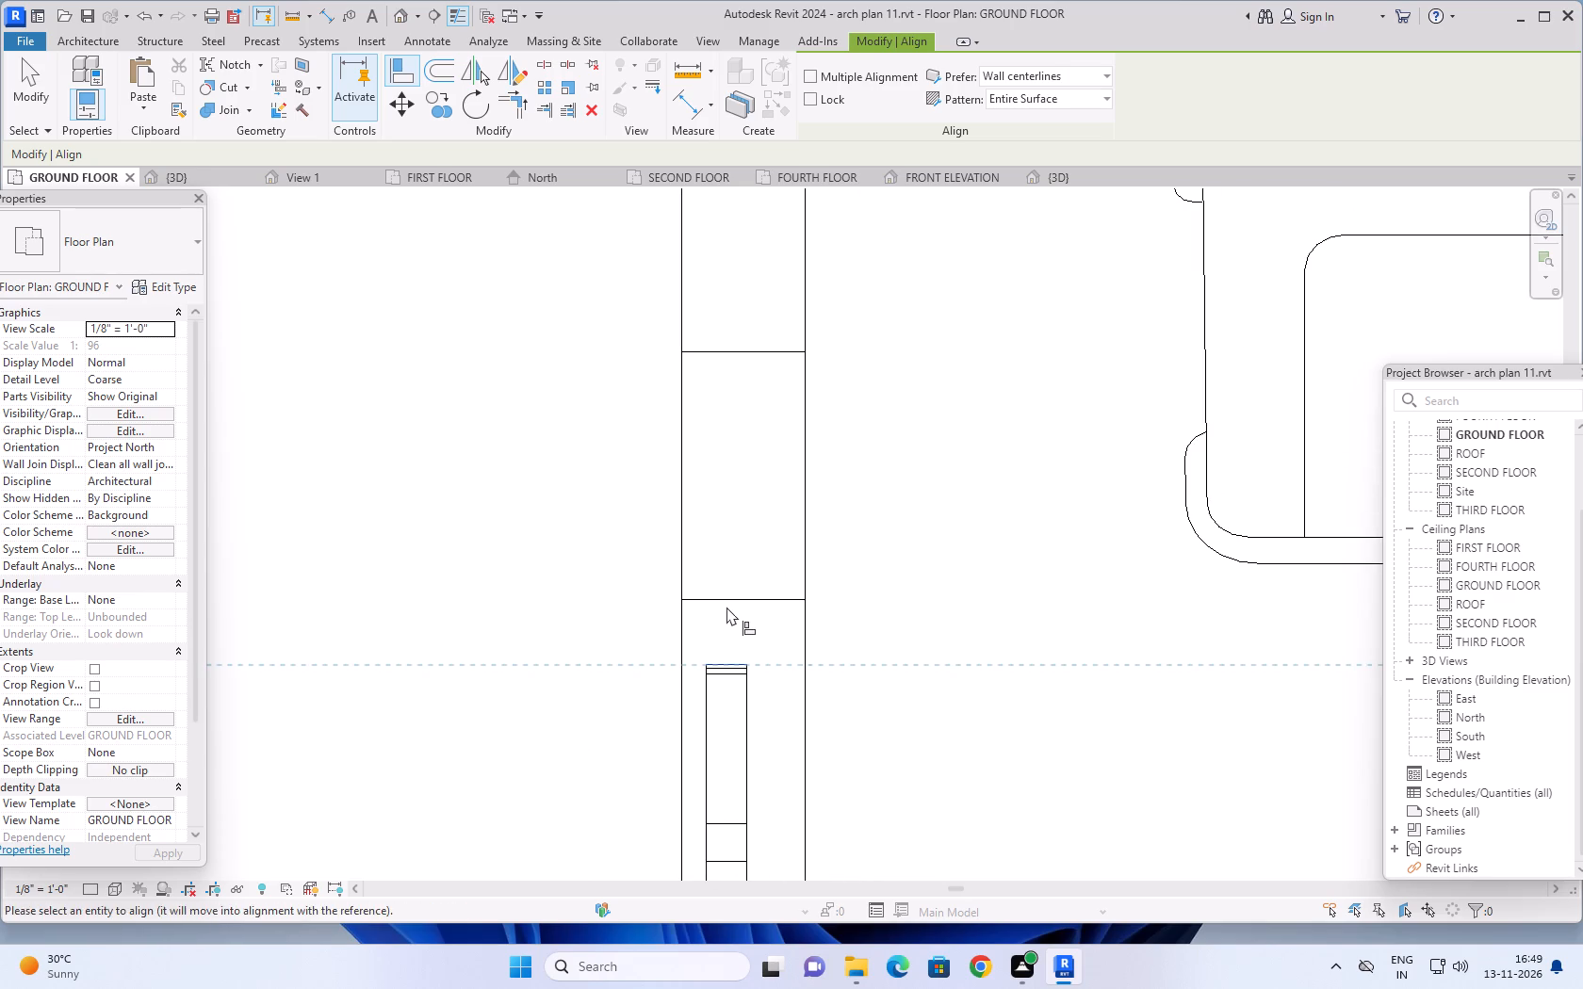
{"action": "left_click", "coordinate": [729, 597]}
Align the end of the boundary wall beside the car with the far face of the car-side column.
{"action": "scroll", "coordinate": [744, 406], "scroll_direction": "down", "scroll_amount": 3}
{"action": "middle_click_drag", "start_coordinate": [862, 379], "coordinate": [811, 733]}
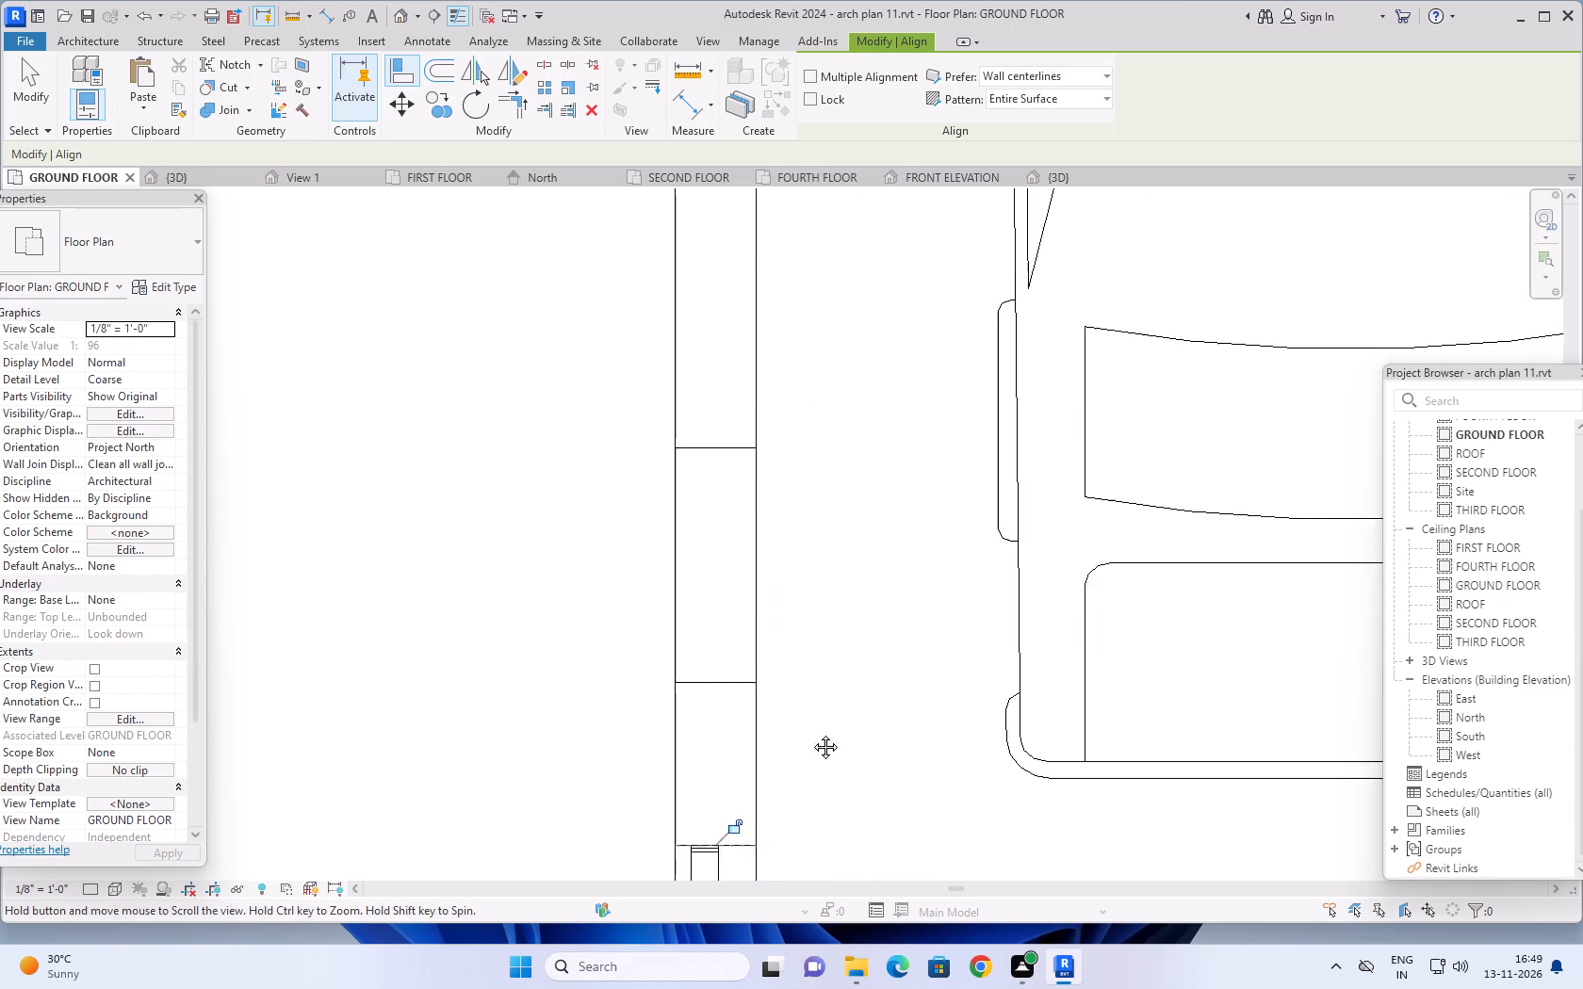
{"action": "middle_click_drag", "start_coordinate": [811, 733], "coordinate": [809, 740]}
{"action": "left_click", "coordinate": [694, 773]}
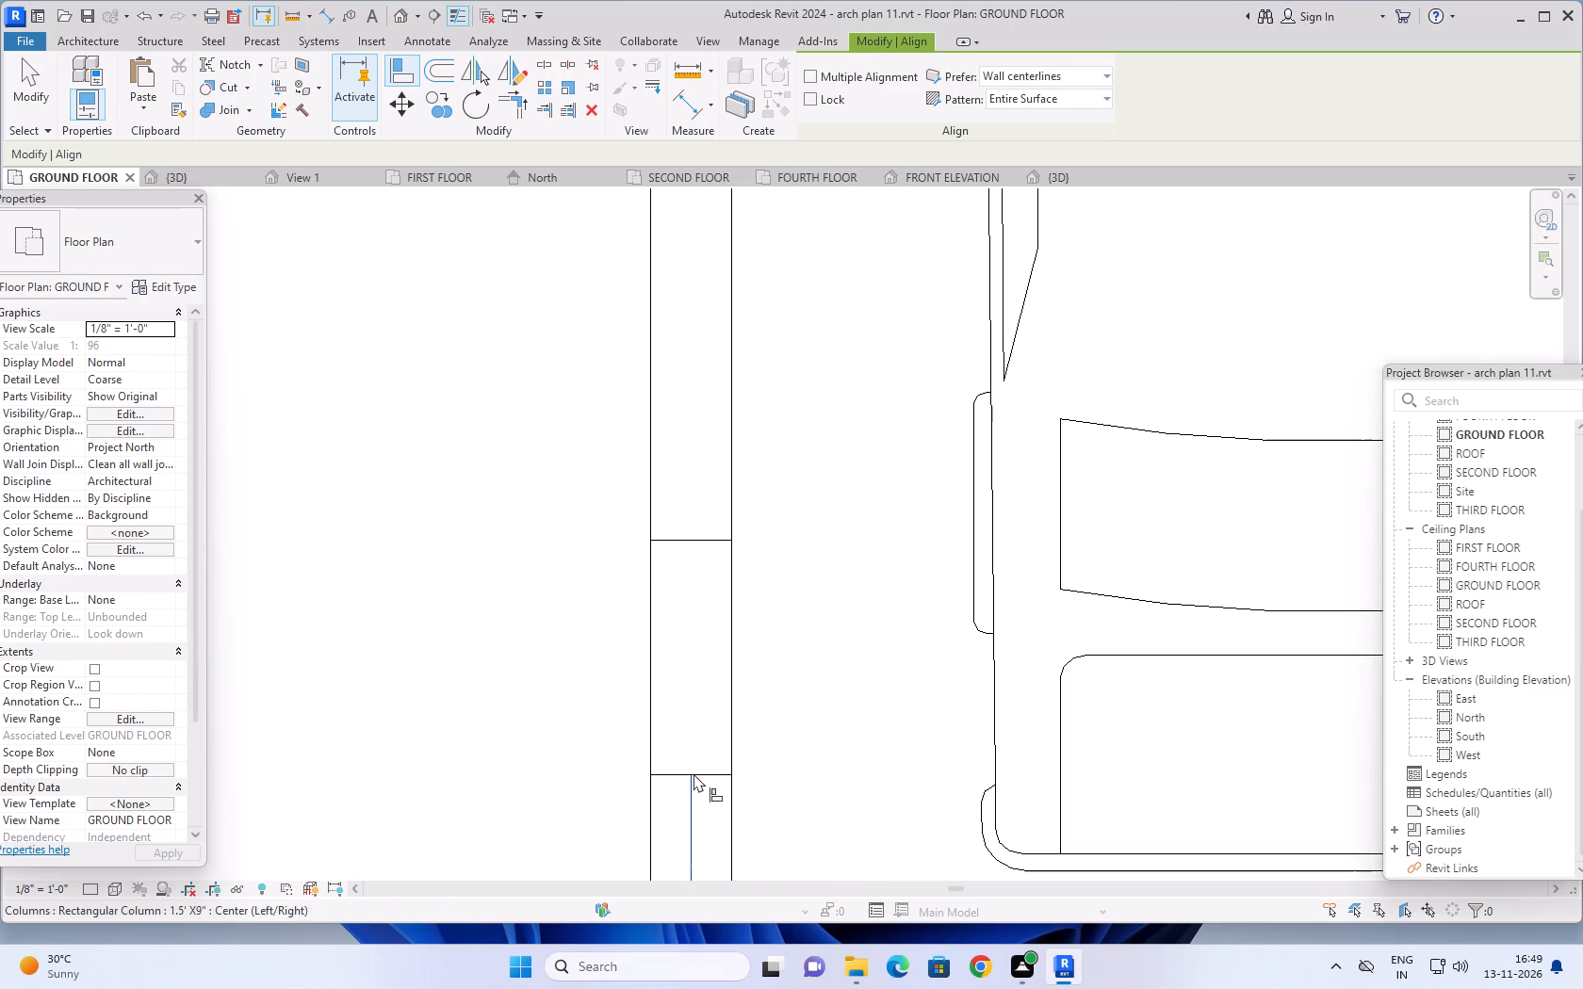
{"action": "left_click", "coordinate": [763, 766]}
{"action": "left_click", "coordinate": [720, 774]}
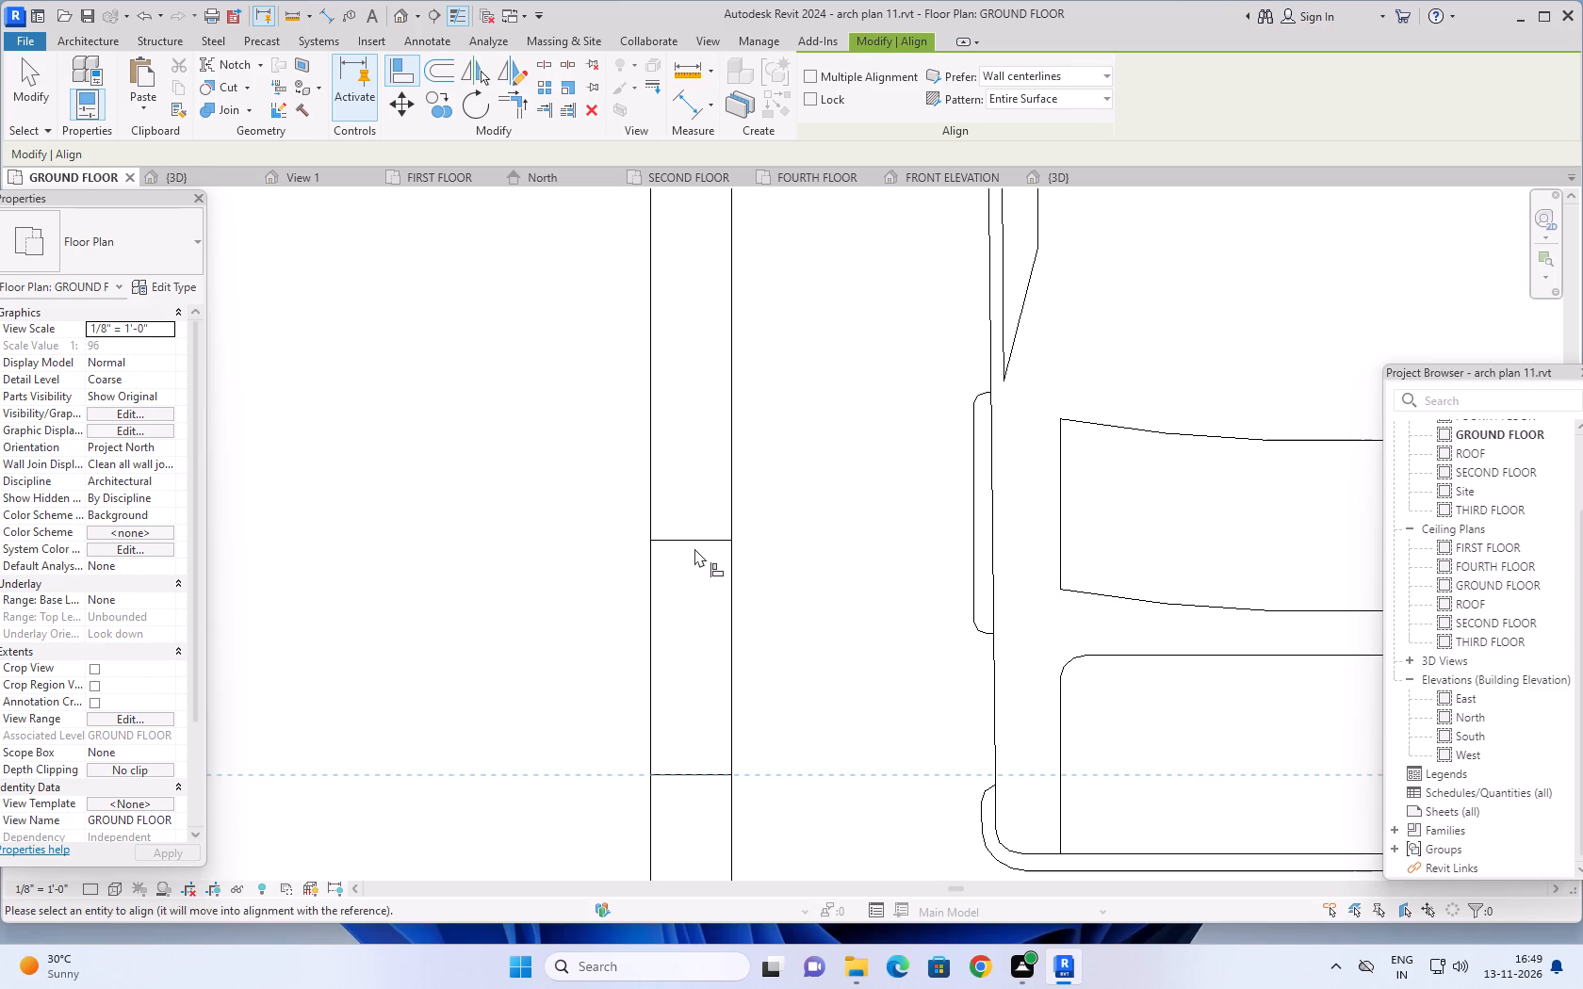
{"action": "left_click", "coordinate": [694, 540]}
{"action": "scroll", "coordinate": [362, 716], "scroll_direction": "down", "scroll_amount": 10}
{"action": "middle_click_drag", "start_coordinate": [465, 669], "coordinate": [547, 494]}
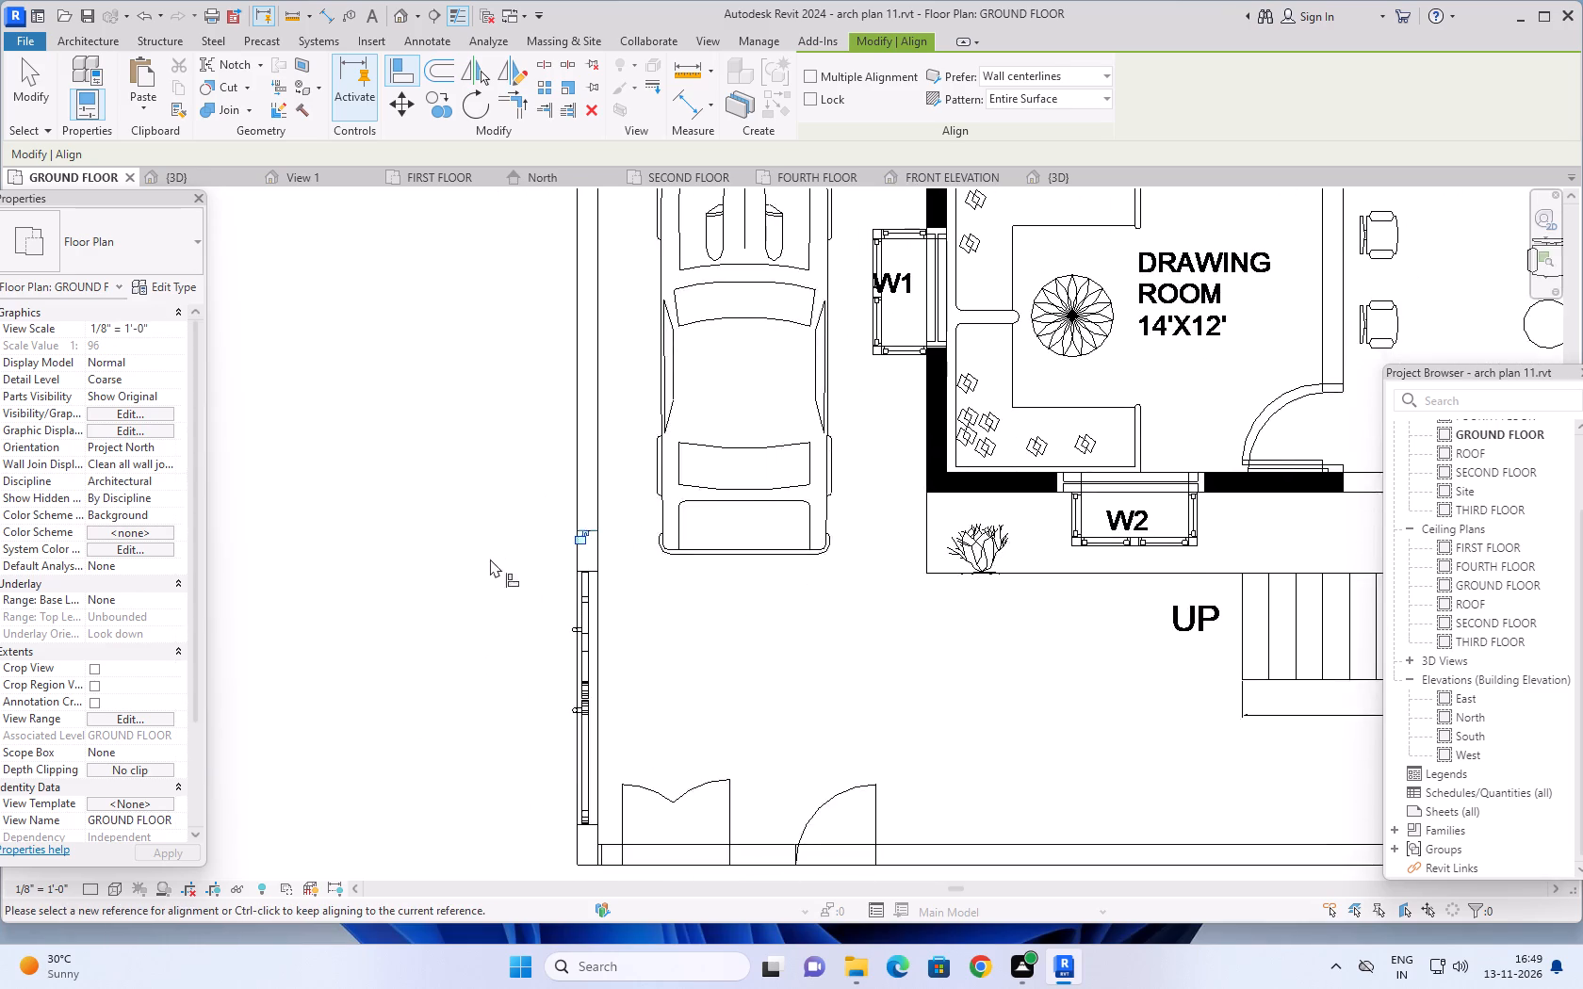
{"action": "scroll", "coordinate": [488, 570], "scroll_direction": "down", "scroll_amount": 5}
{"action": "middle_click_drag", "start_coordinate": [487, 637], "coordinate": [514, 601]}
{"action": "key", "text": "Escape"}
{"action": "key", "text": "Escape"}
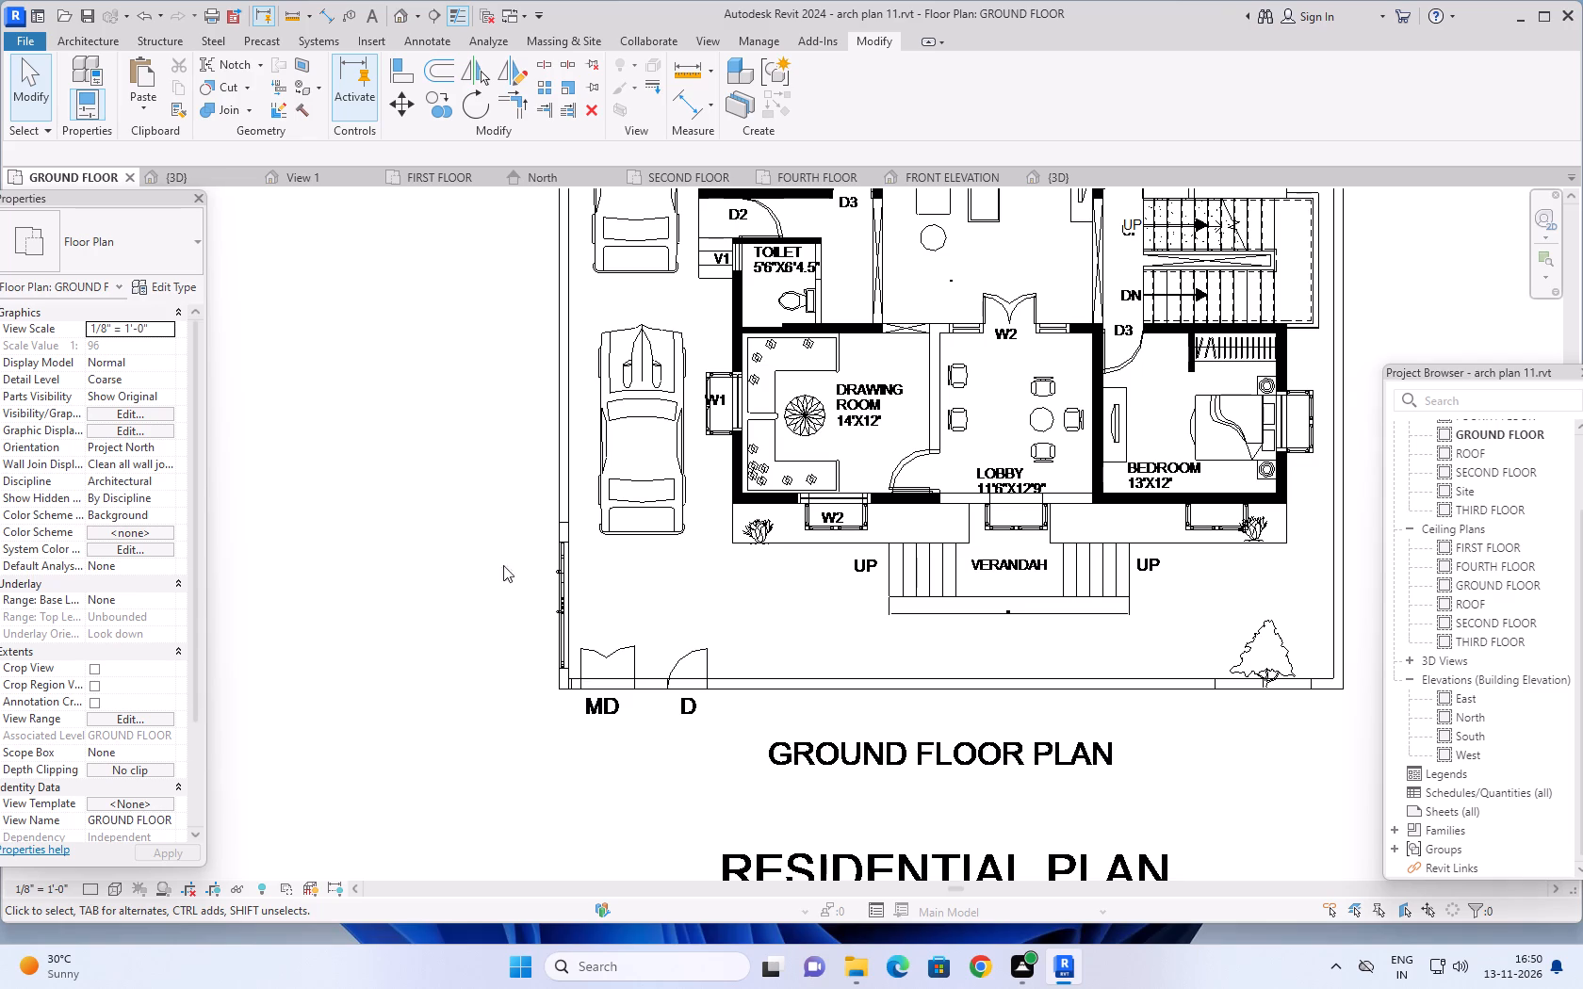
Align the end of the boundary wall containing door MD with the inner face of the corner column.
{"action": "scroll", "coordinate": [550, 538], "scroll_direction": "up", "scroll_amount": 6}
{"action": "scroll", "coordinate": [546, 547], "scroll_direction": "down", "scroll_amount": 4}
{"action": "middle_click_drag", "start_coordinate": [501, 624], "coordinate": [548, 588]}
{"action": "scroll", "coordinate": [508, 552], "scroll_direction": "down", "scroll_amount": 1}
{"action": "scroll", "coordinate": [612, 704], "scroll_direction": "up", "scroll_amount": 13}
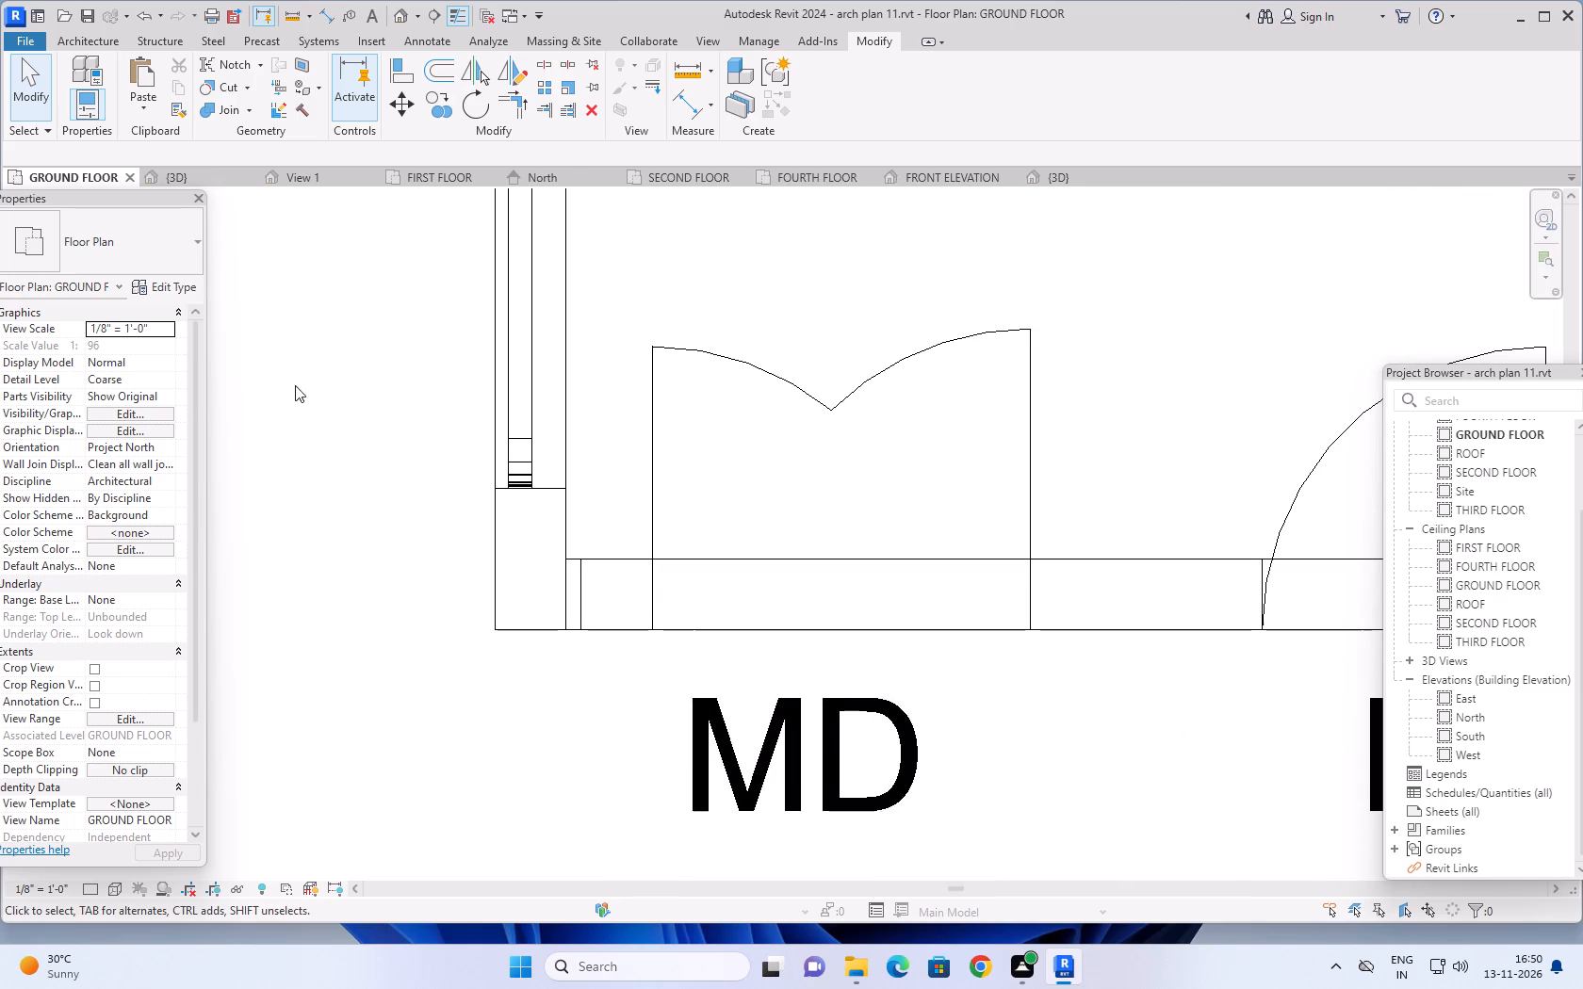
{"action": "left_click", "coordinate": [408, 73]}
{"action": "scroll", "coordinate": [569, 613], "scroll_direction": "up", "scroll_amount": 4}
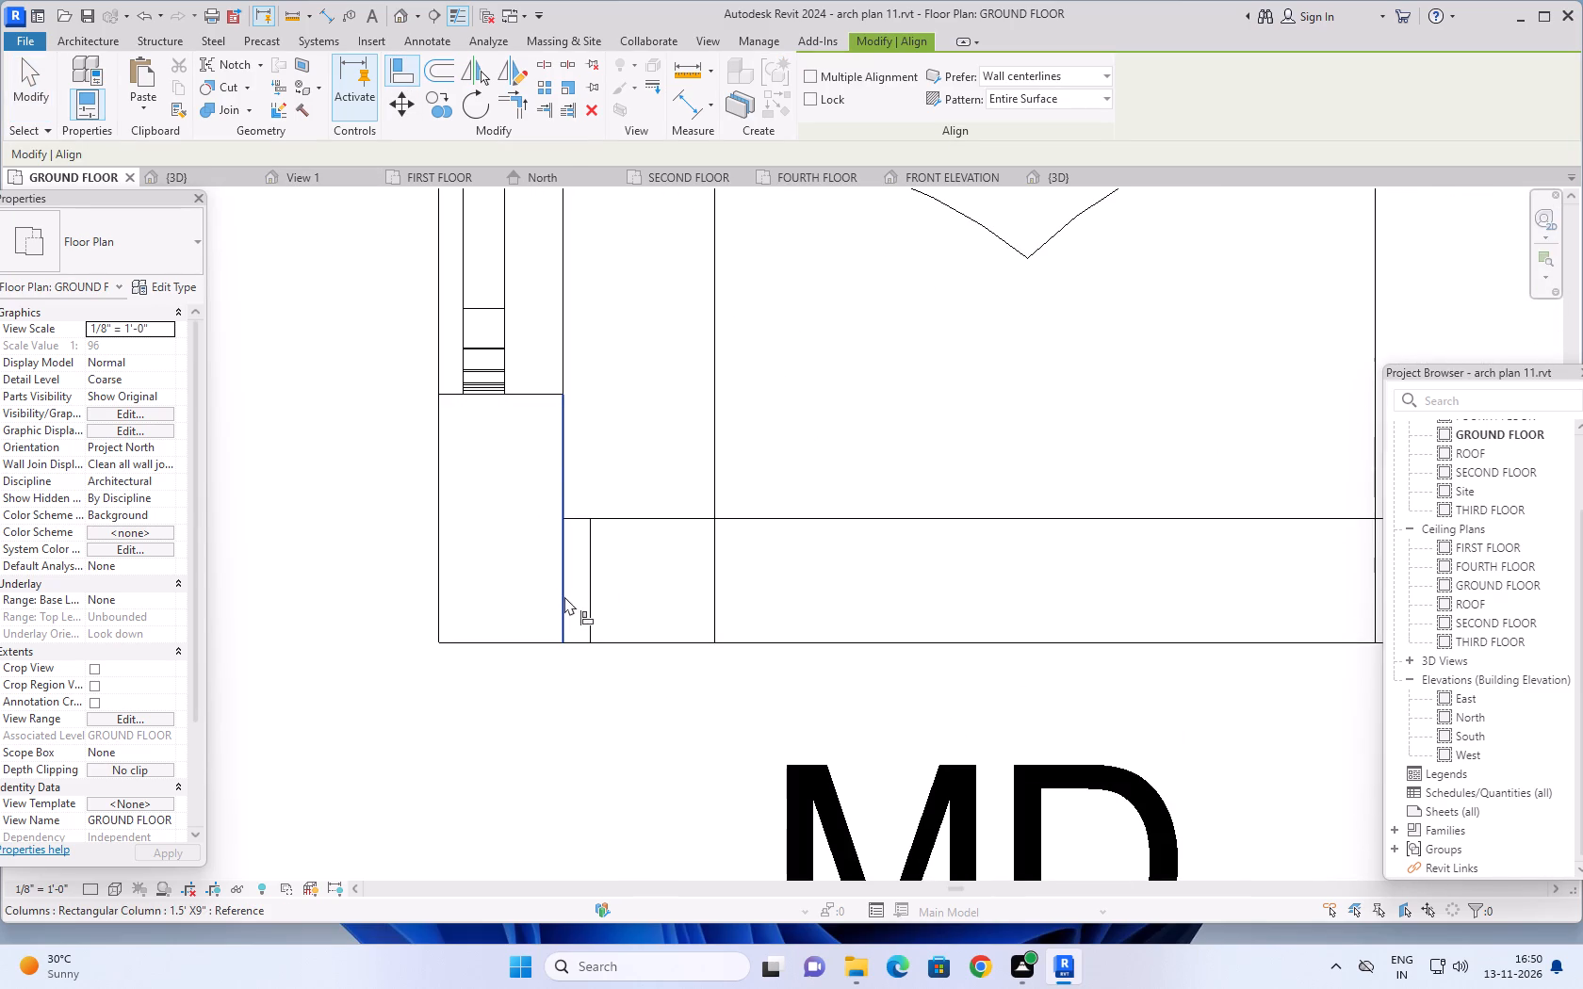
{"action": "left_click", "coordinate": [564, 596]}
{"action": "left_click", "coordinate": [589, 589]}
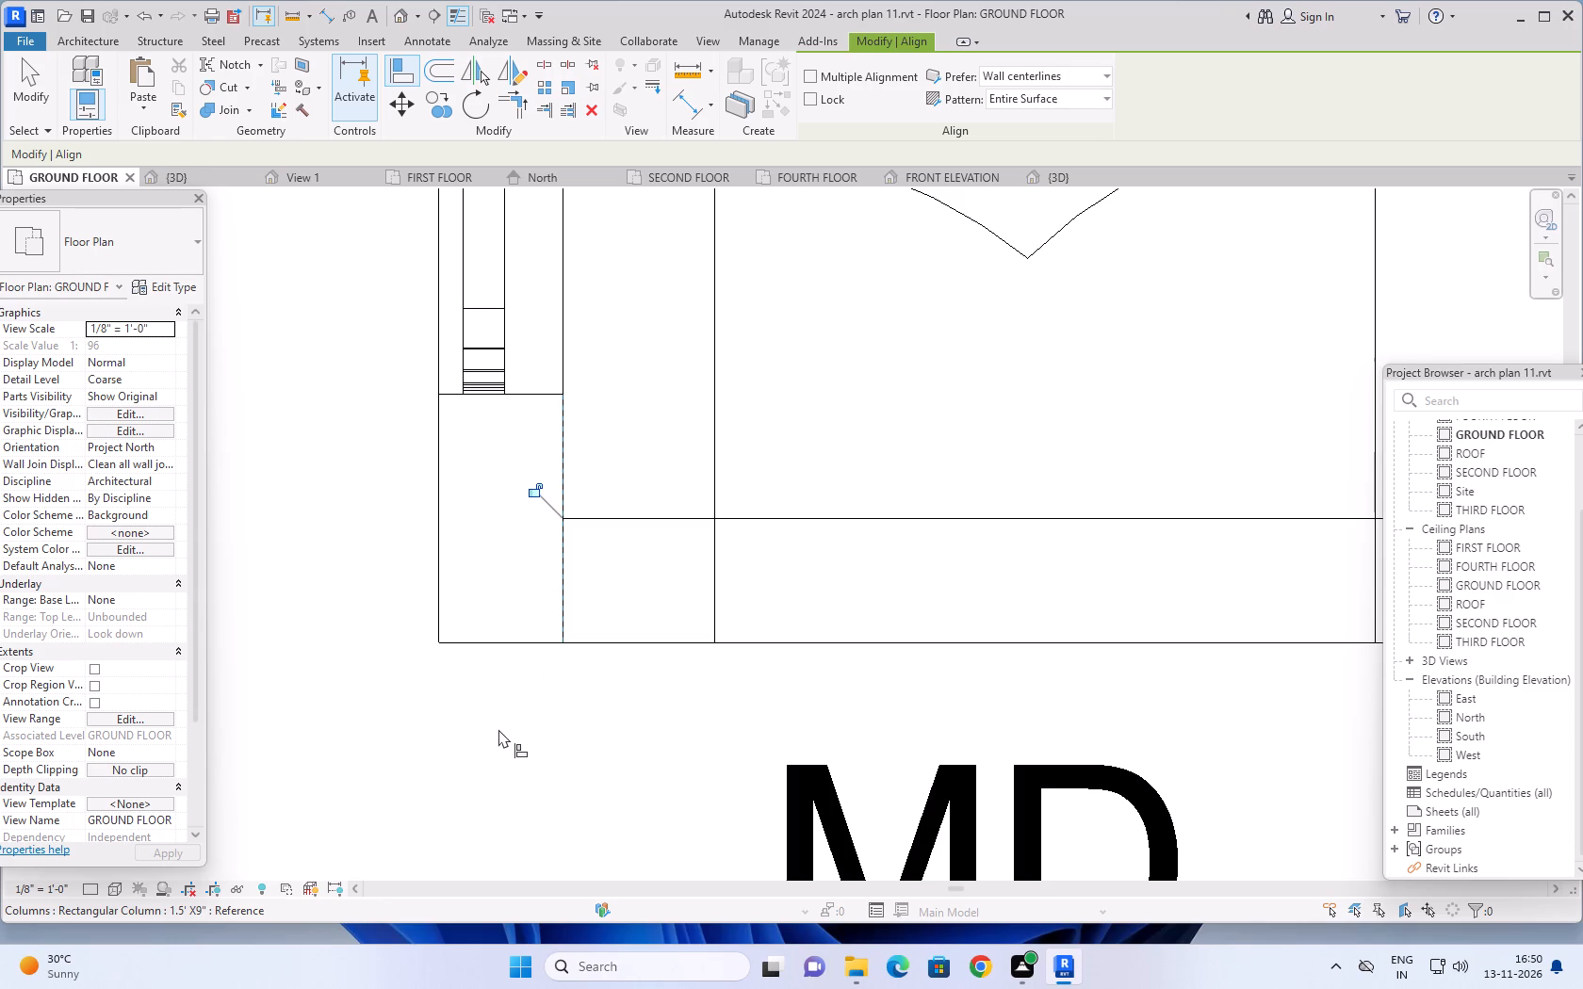
{"action": "scroll", "coordinate": [517, 714], "scroll_direction": "down", "scroll_amount": 13}
{"action": "middle_click_drag", "start_coordinate": [435, 587], "coordinate": [541, 620]}
{"action": "key", "text": "Escape"}
{"action": "key", "text": "Escape"}
{"action": "key", "text": "Escape"}
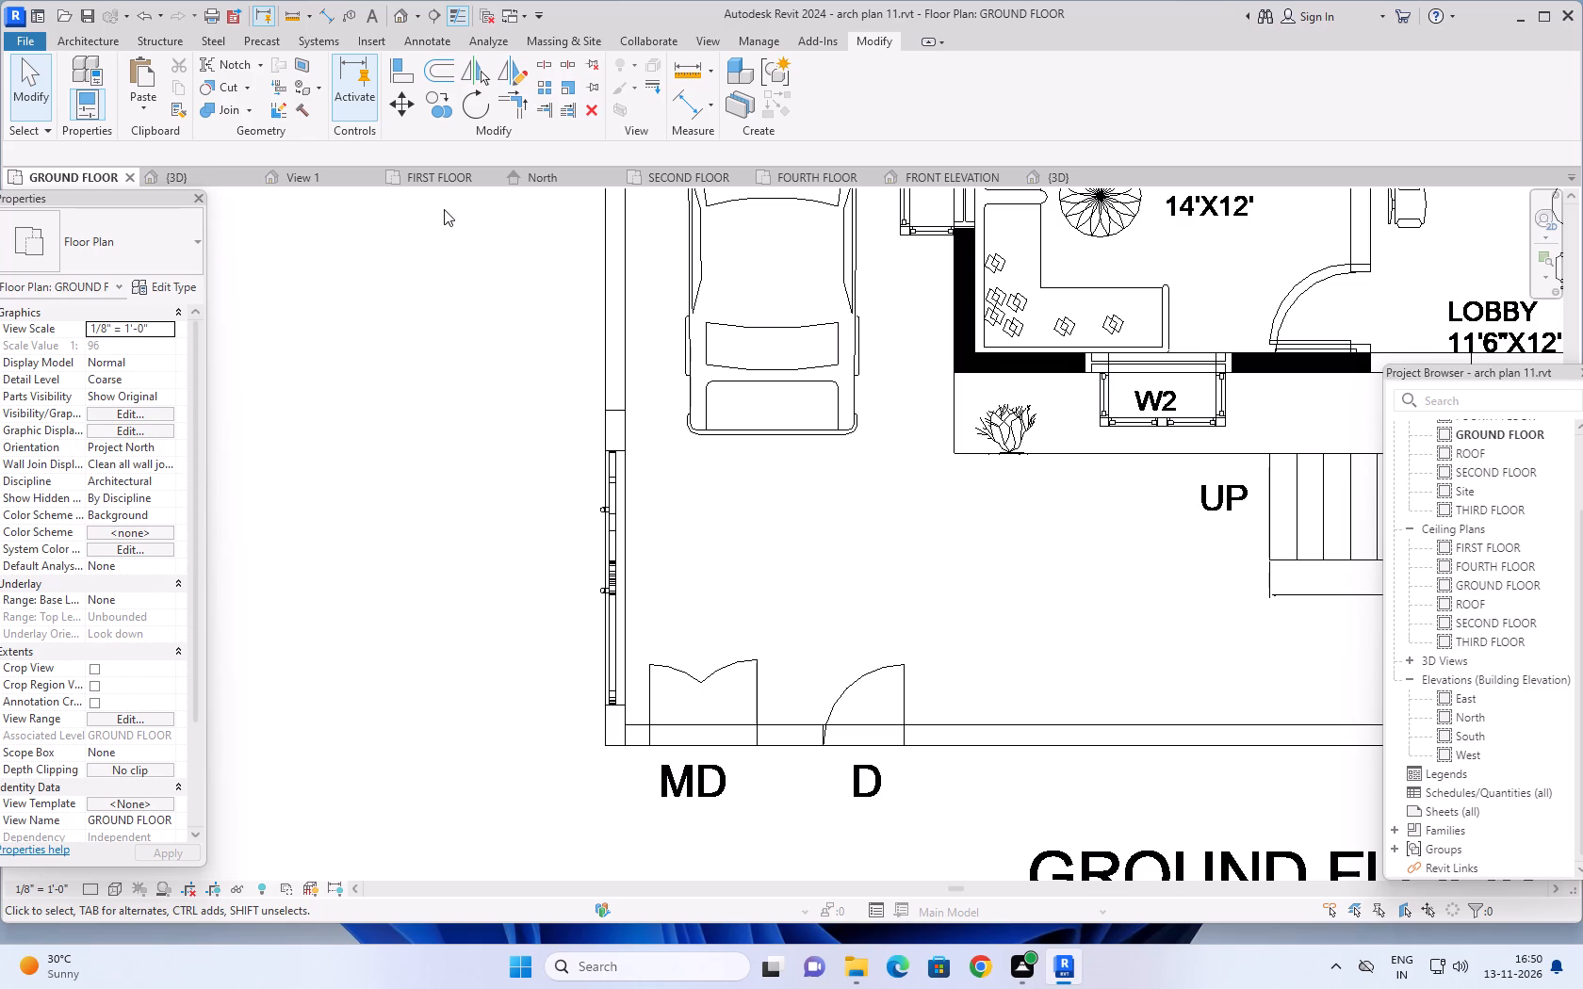
{"action": "key", "text": "Escape"}
Examine the gate, its two columns and the boundary wall in the {3D} view from several angles.
{"action": "left_click", "coordinate": [209, 183]}
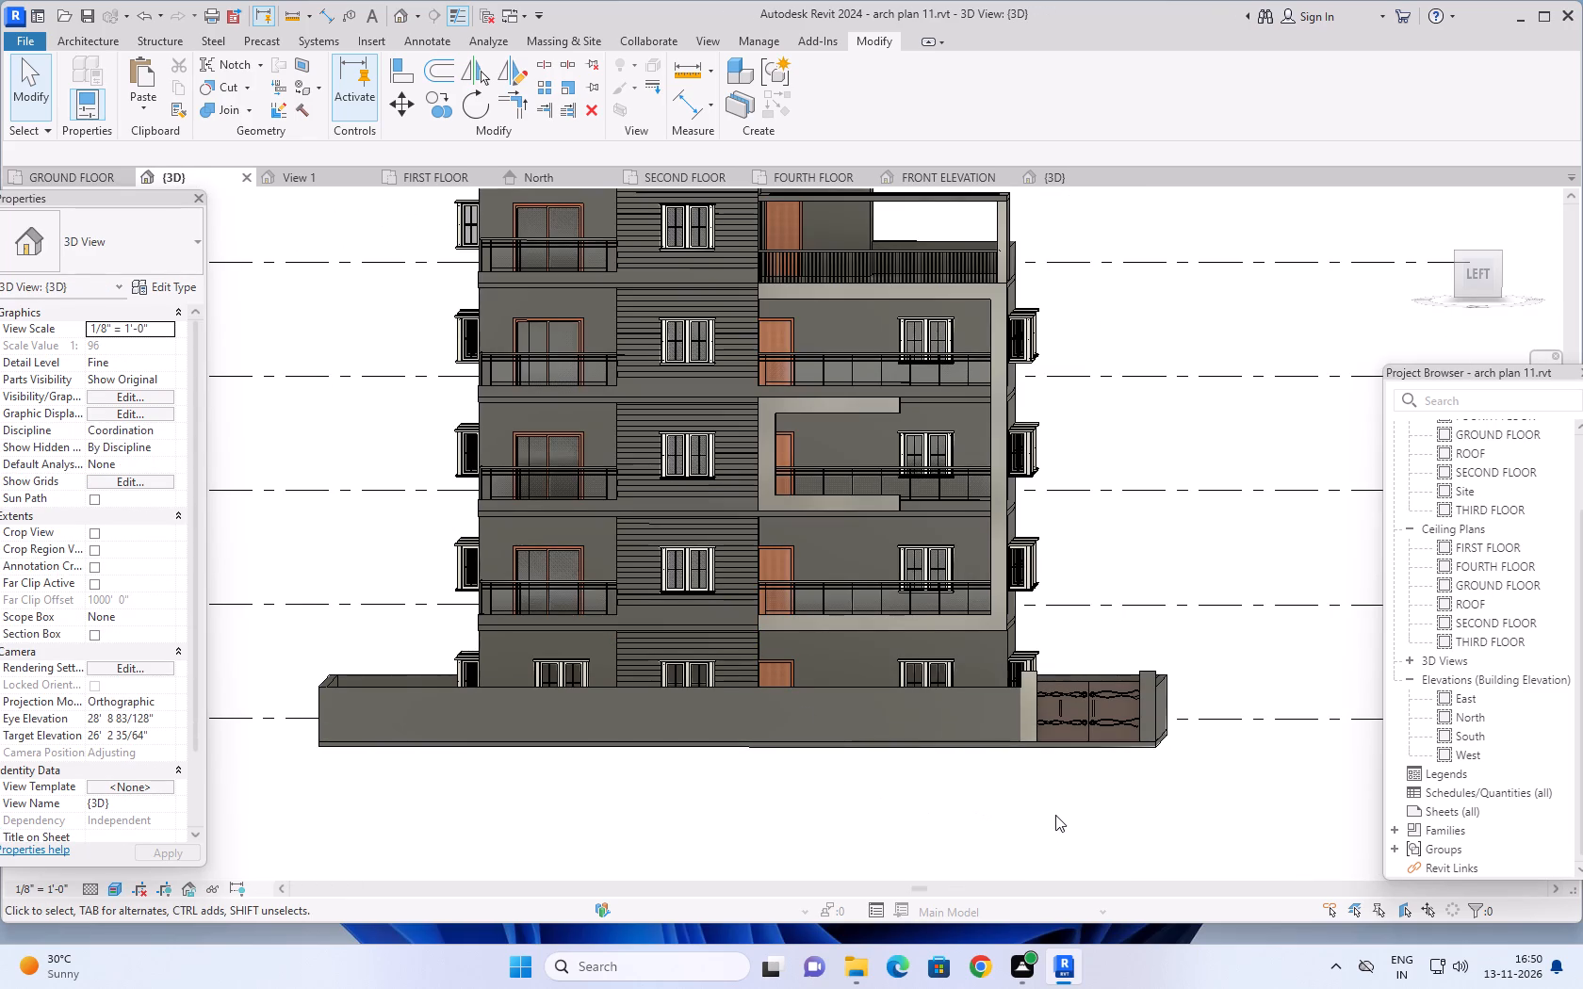
{"action": "middle_click_drag", "start_coordinate": [1055, 815], "coordinate": [1079, 836], "text": "shift"}
{"action": "key", "text": "Escape"}
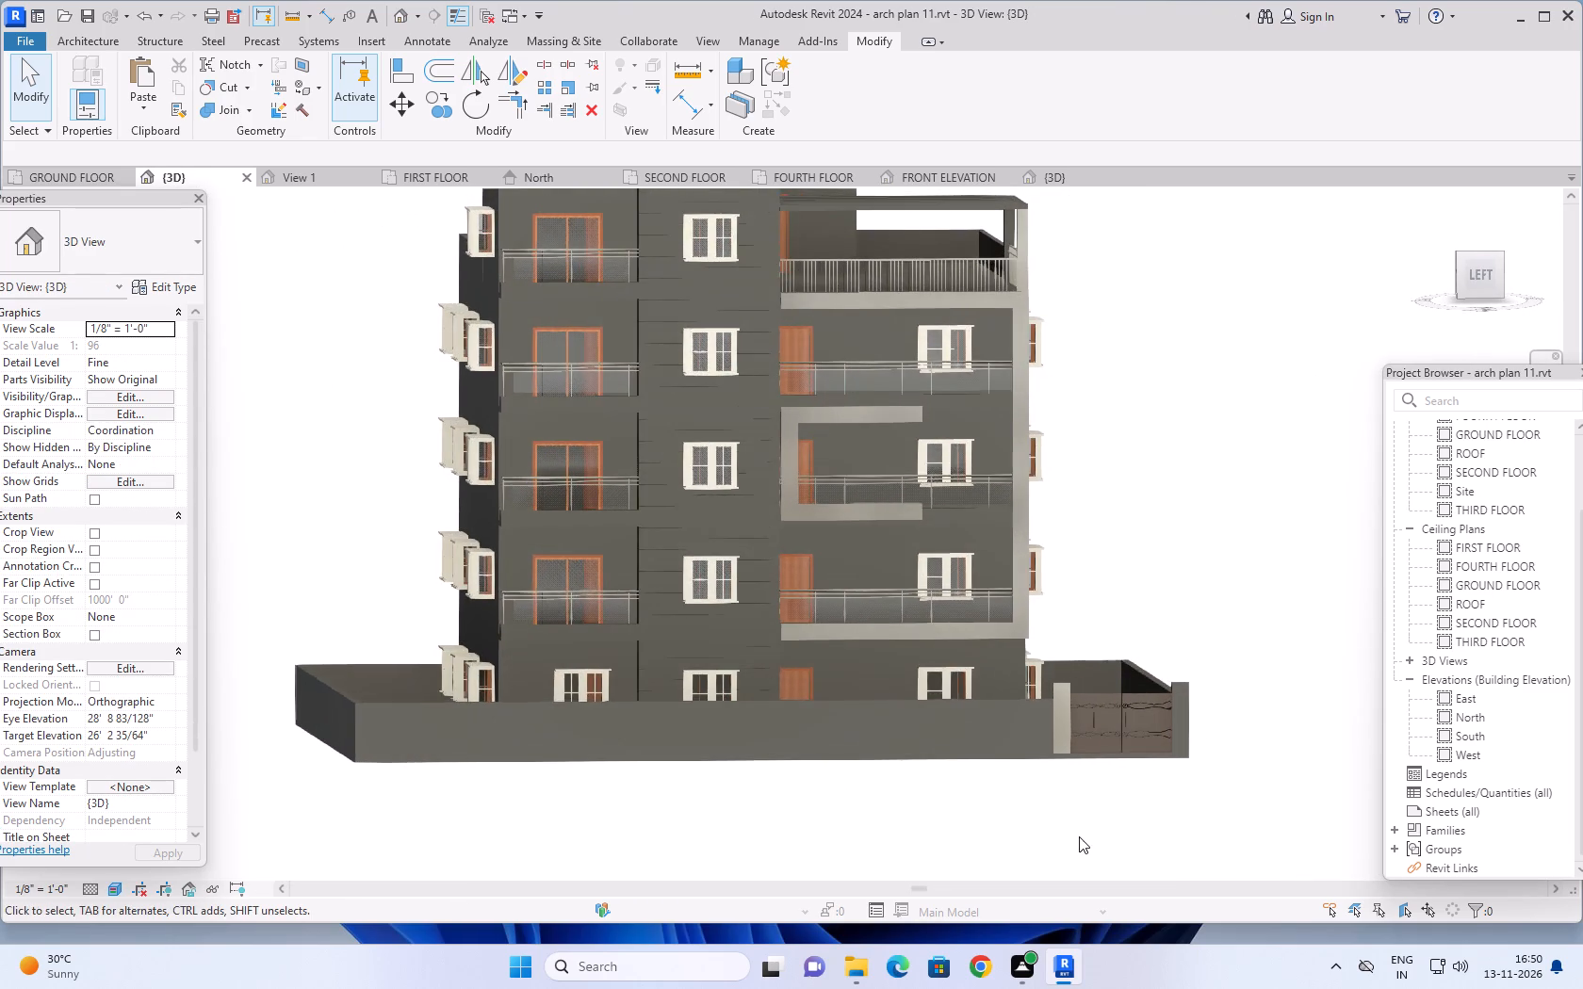
{"action": "key", "text": "Escape"}
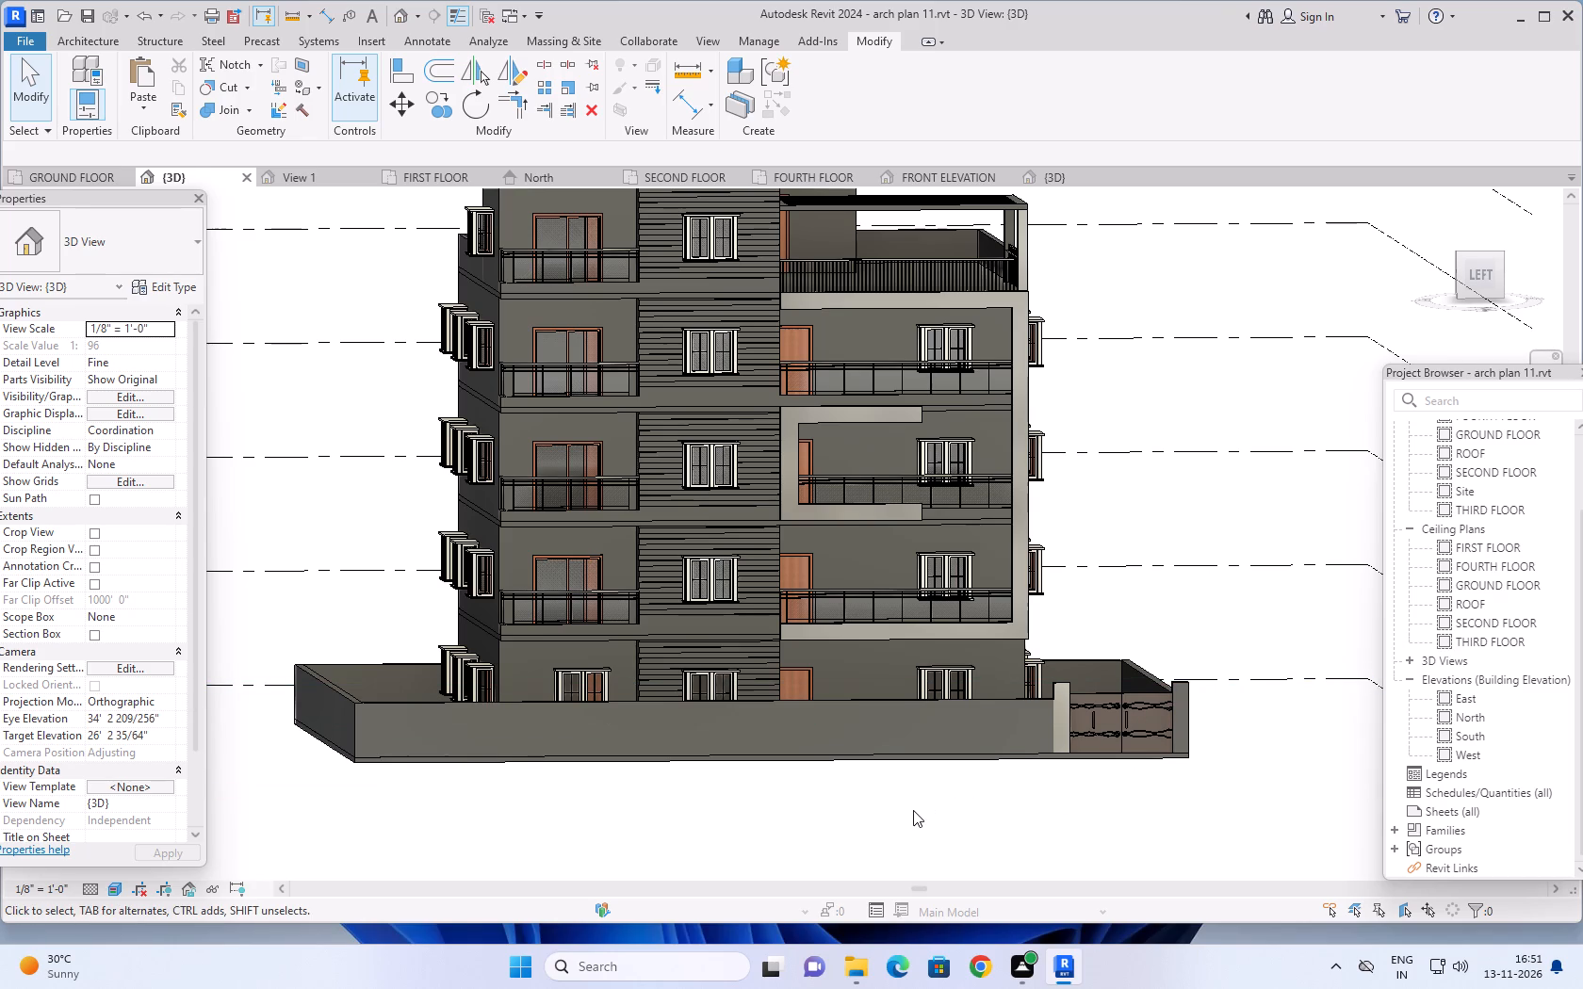
{"action": "middle_click_drag", "start_coordinate": [911, 810], "coordinate": [942, 758]}
{"action": "middle_click_drag", "start_coordinate": [942, 758], "coordinate": [930, 798]}
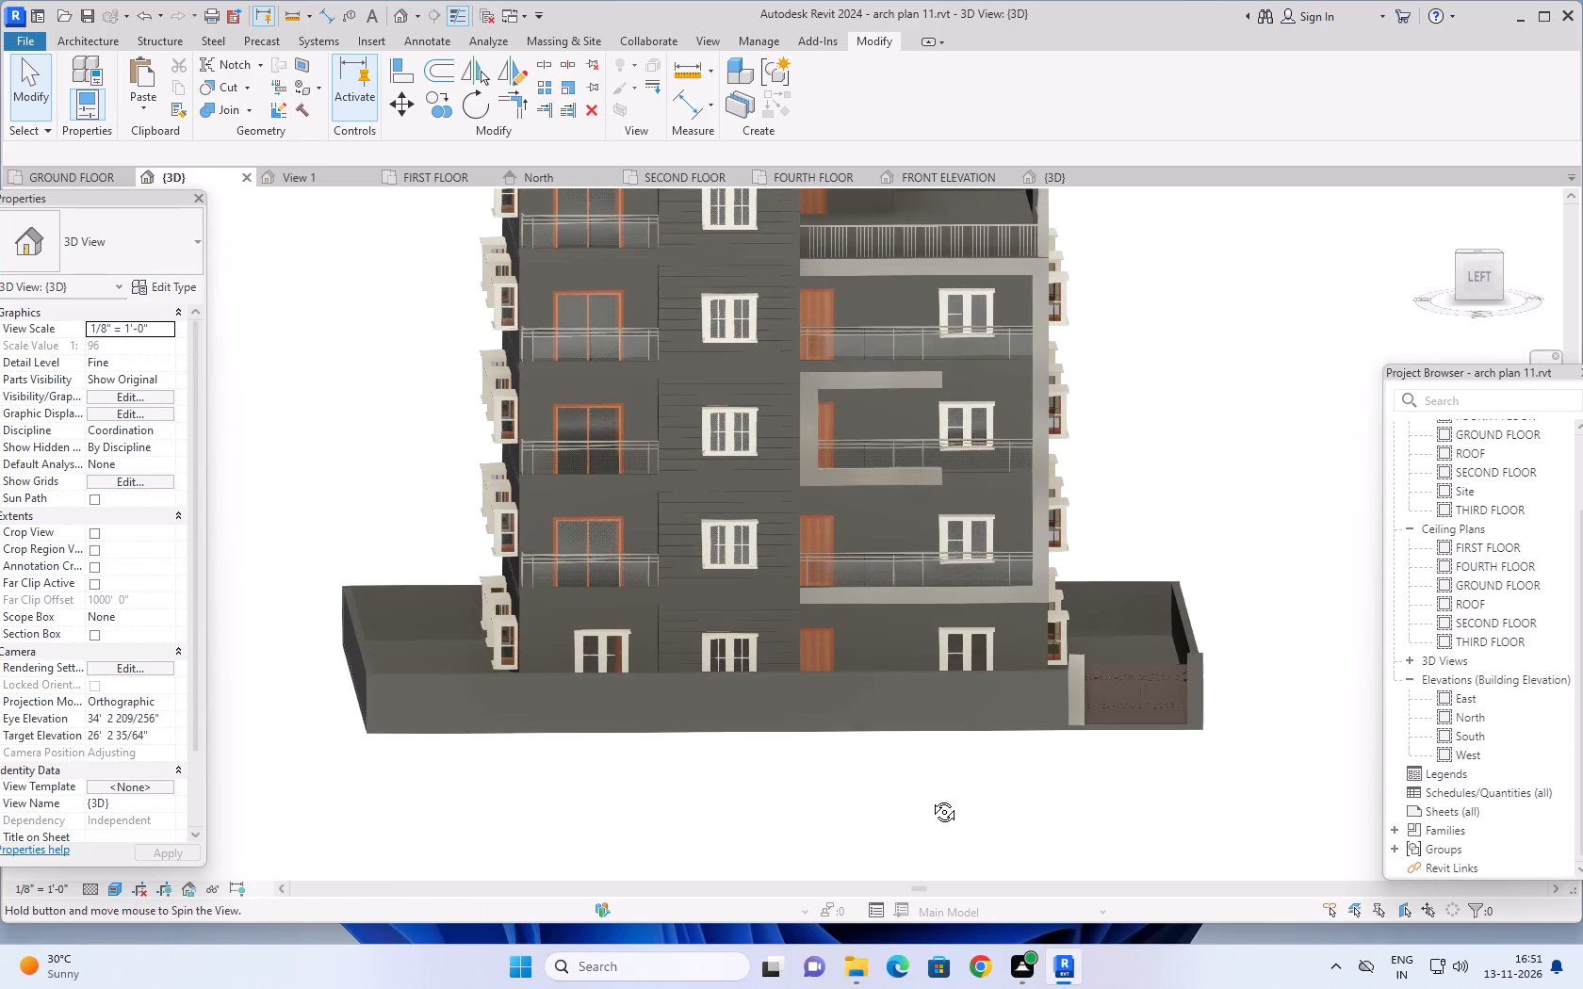
{"action": "middle_click_drag", "start_coordinate": [930, 798], "coordinate": [932, 806]}
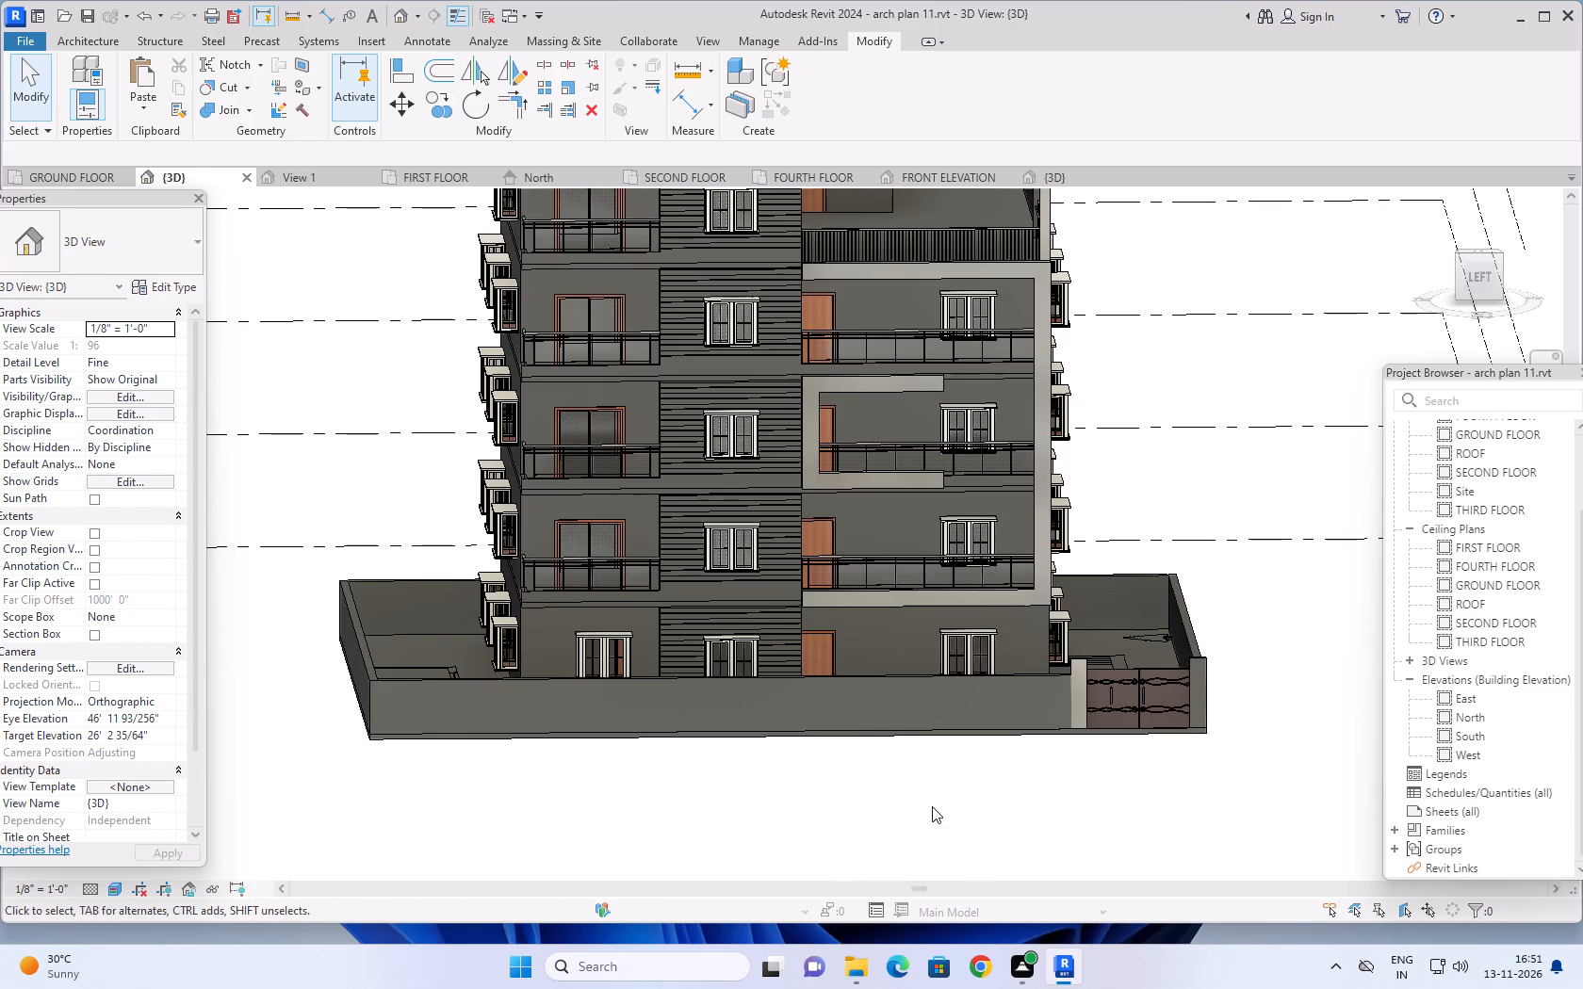
{"action": "middle_click_drag", "start_coordinate": [906, 777], "coordinate": [910, 792]}
{"action": "middle_click", "coordinate": [910, 792]}
{"action": "middle_click", "coordinate": [910, 792]}
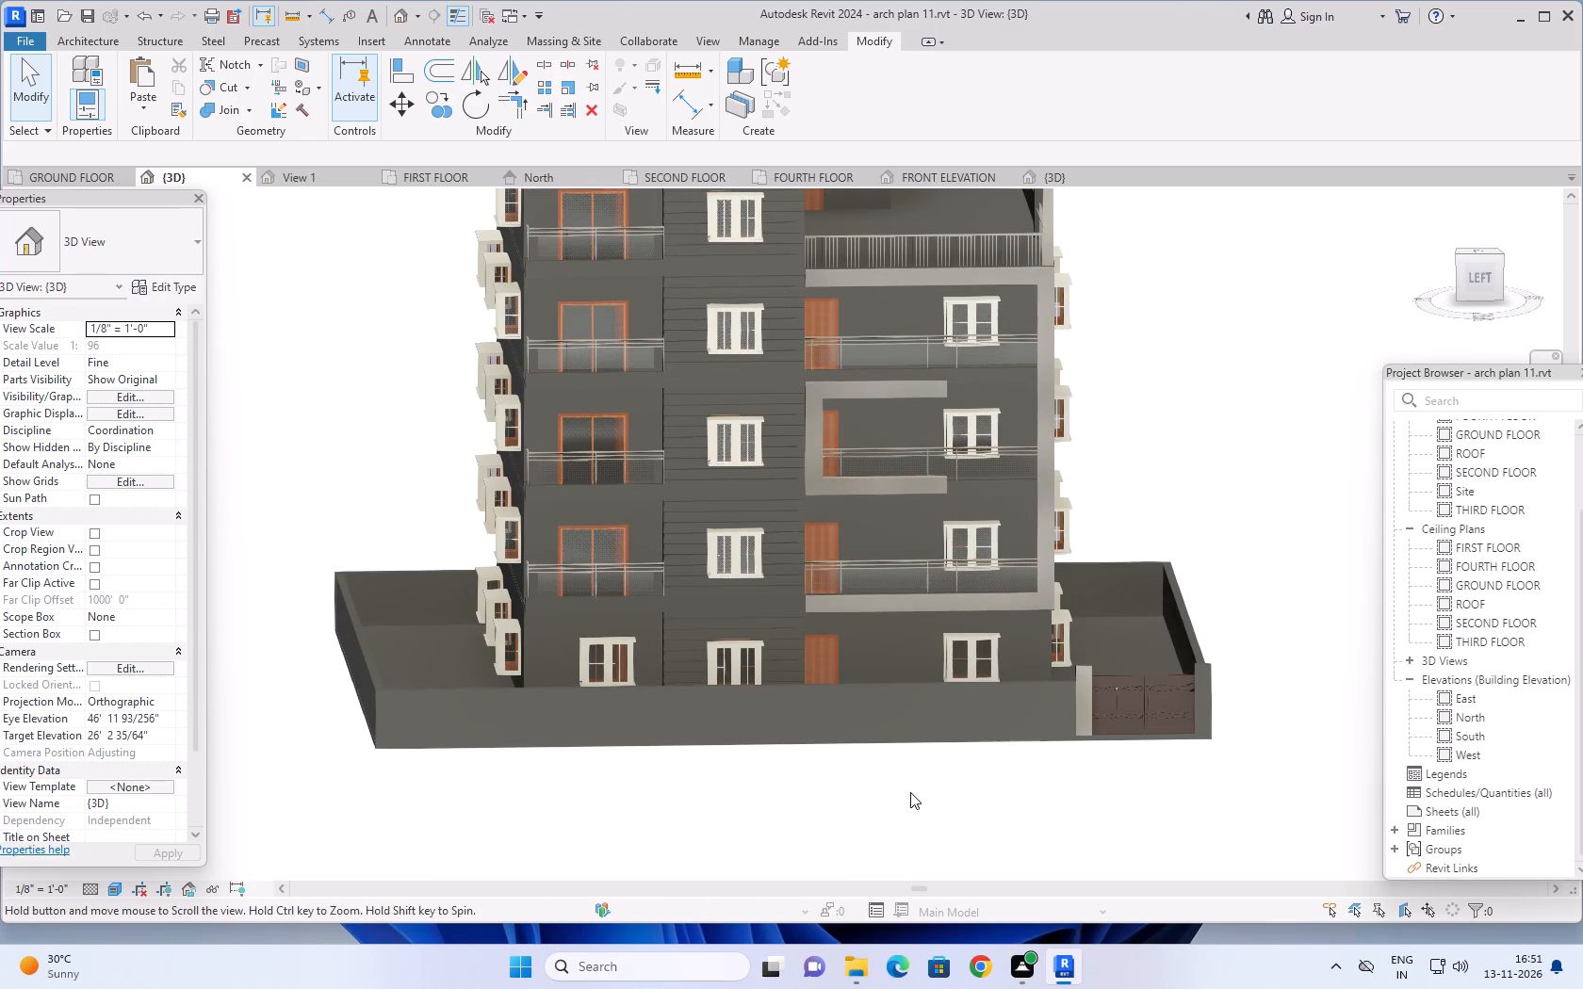
{"action": "scroll", "coordinate": [909, 784], "scroll_direction": "up", "scroll_amount": 3}
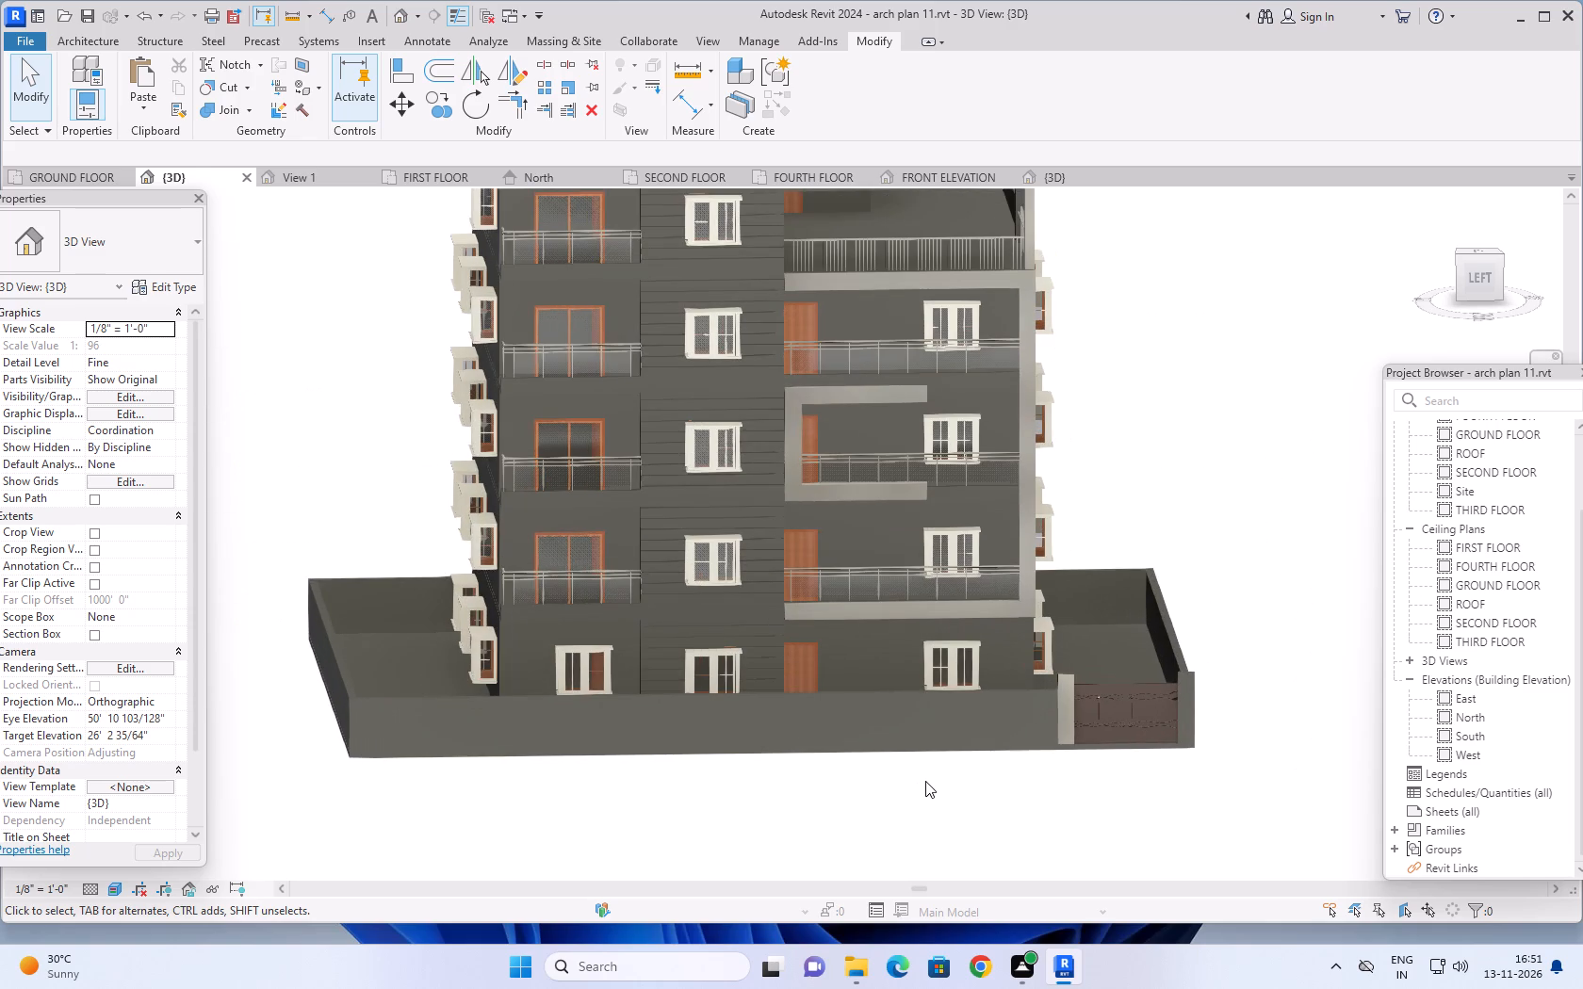
{"action": "middle_click_drag", "start_coordinate": [915, 784], "coordinate": [903, 758], "text": "shift"}
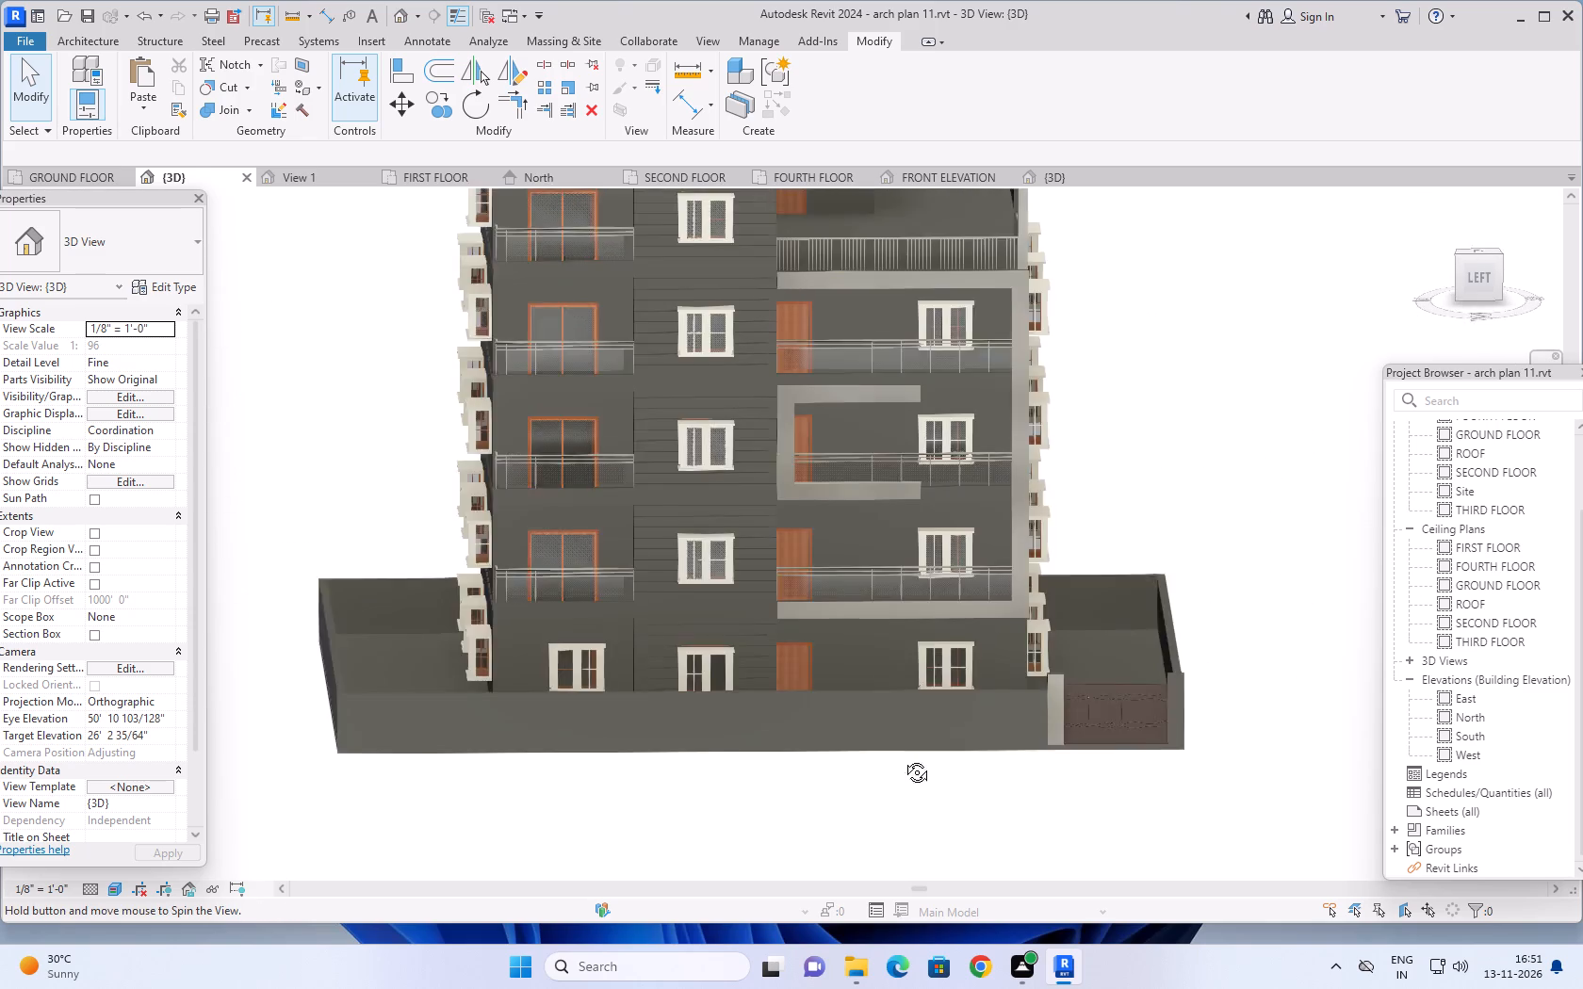
{"action": "middle_click_drag", "start_coordinate": [903, 758], "coordinate": [893, 742], "text": "shift"}
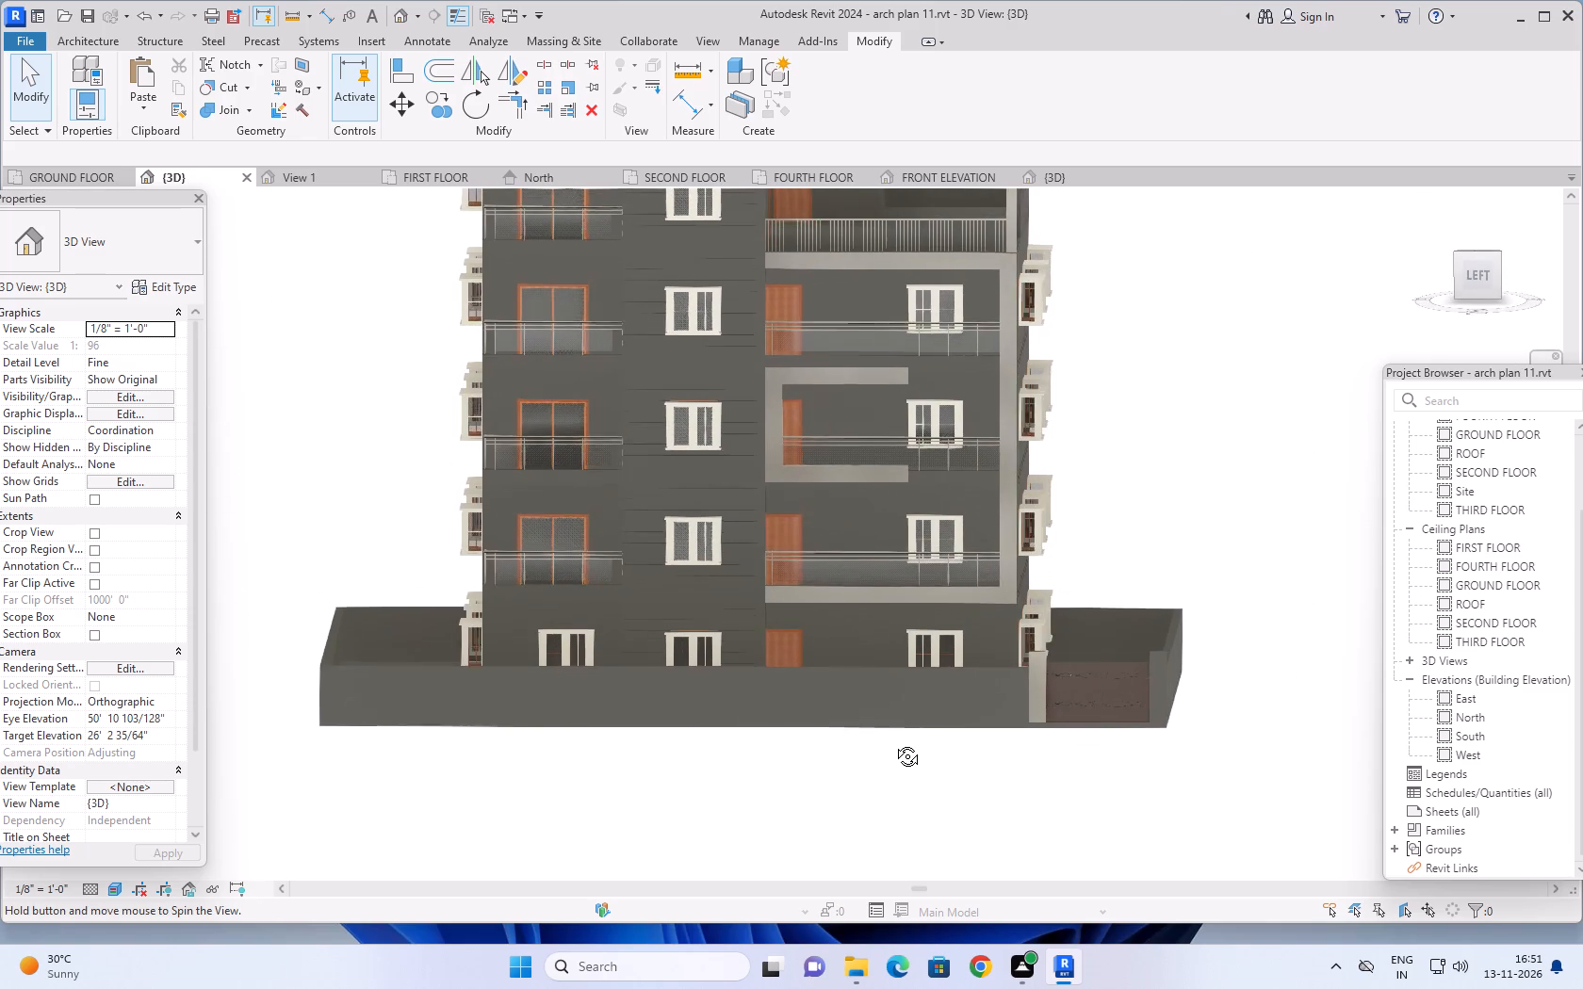
{"action": "middle_click_drag", "start_coordinate": [893, 742], "coordinate": [894, 740], "text": "shift"}
{"action": "scroll", "coordinate": [894, 740], "scroll_direction": "down", "scroll_amount": 3}
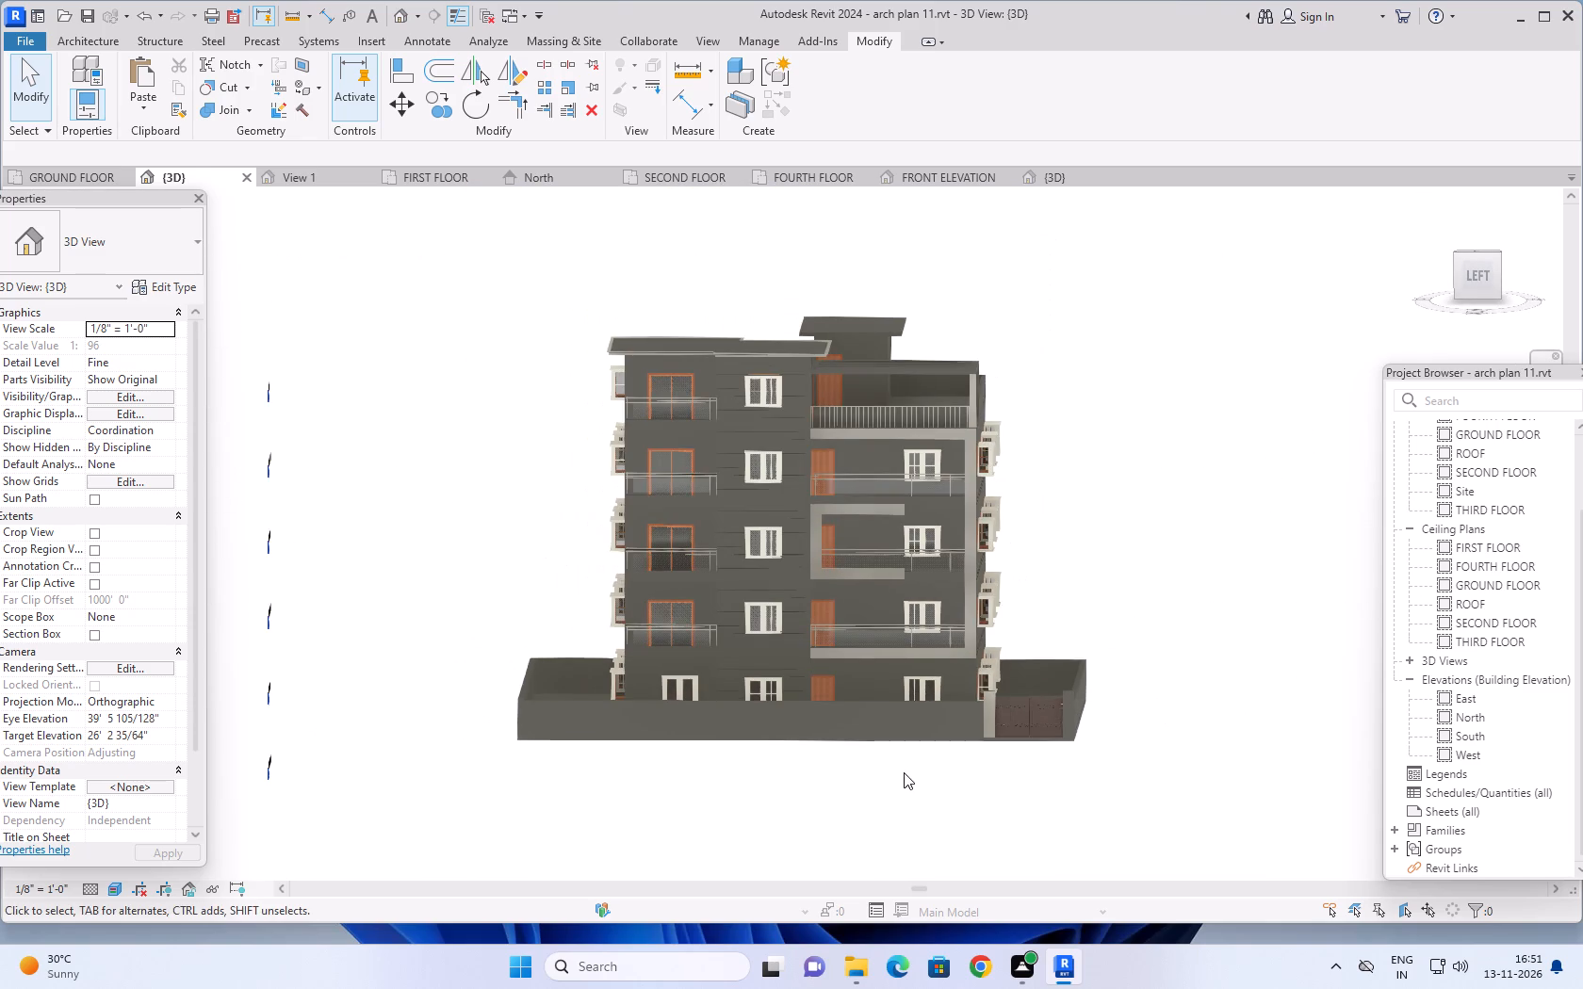
{"action": "middle_click_drag", "start_coordinate": [905, 778], "coordinate": [924, 739], "text": "shift"}
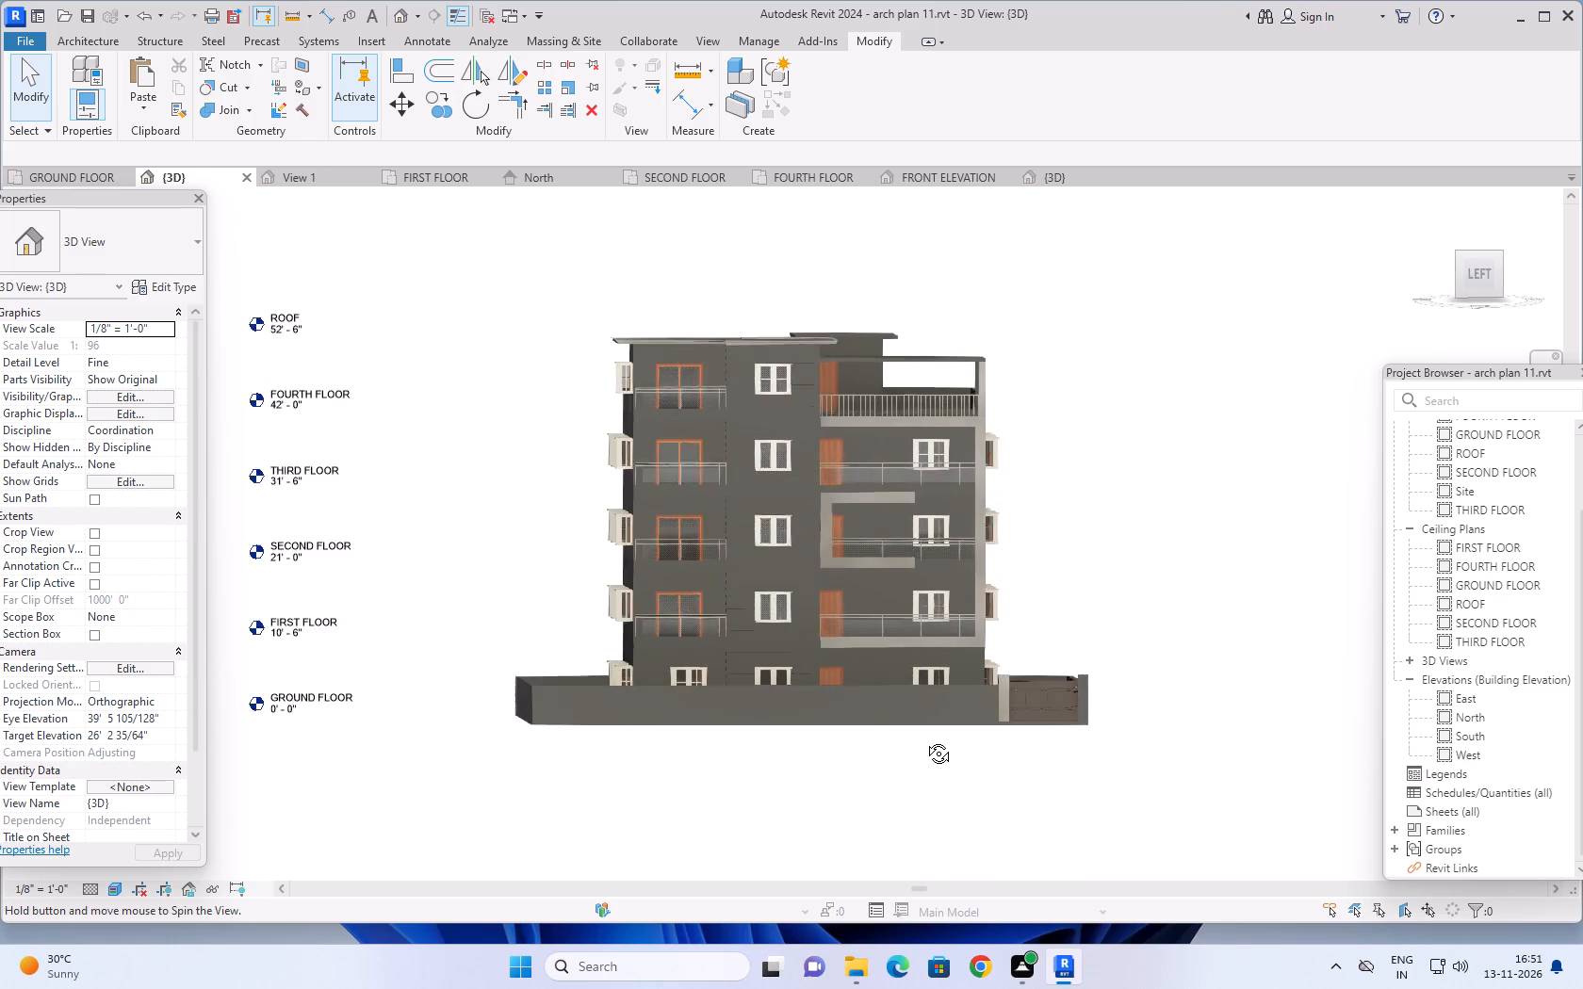
{"action": "middle_click_drag", "start_coordinate": [924, 739], "coordinate": [976, 733], "text": "shift"}
Examine the upper-floor balconies and windows, and the building as a whole from its gate side.
{"action": "scroll", "coordinate": [743, 320], "scroll_direction": "up", "scroll_amount": 8}
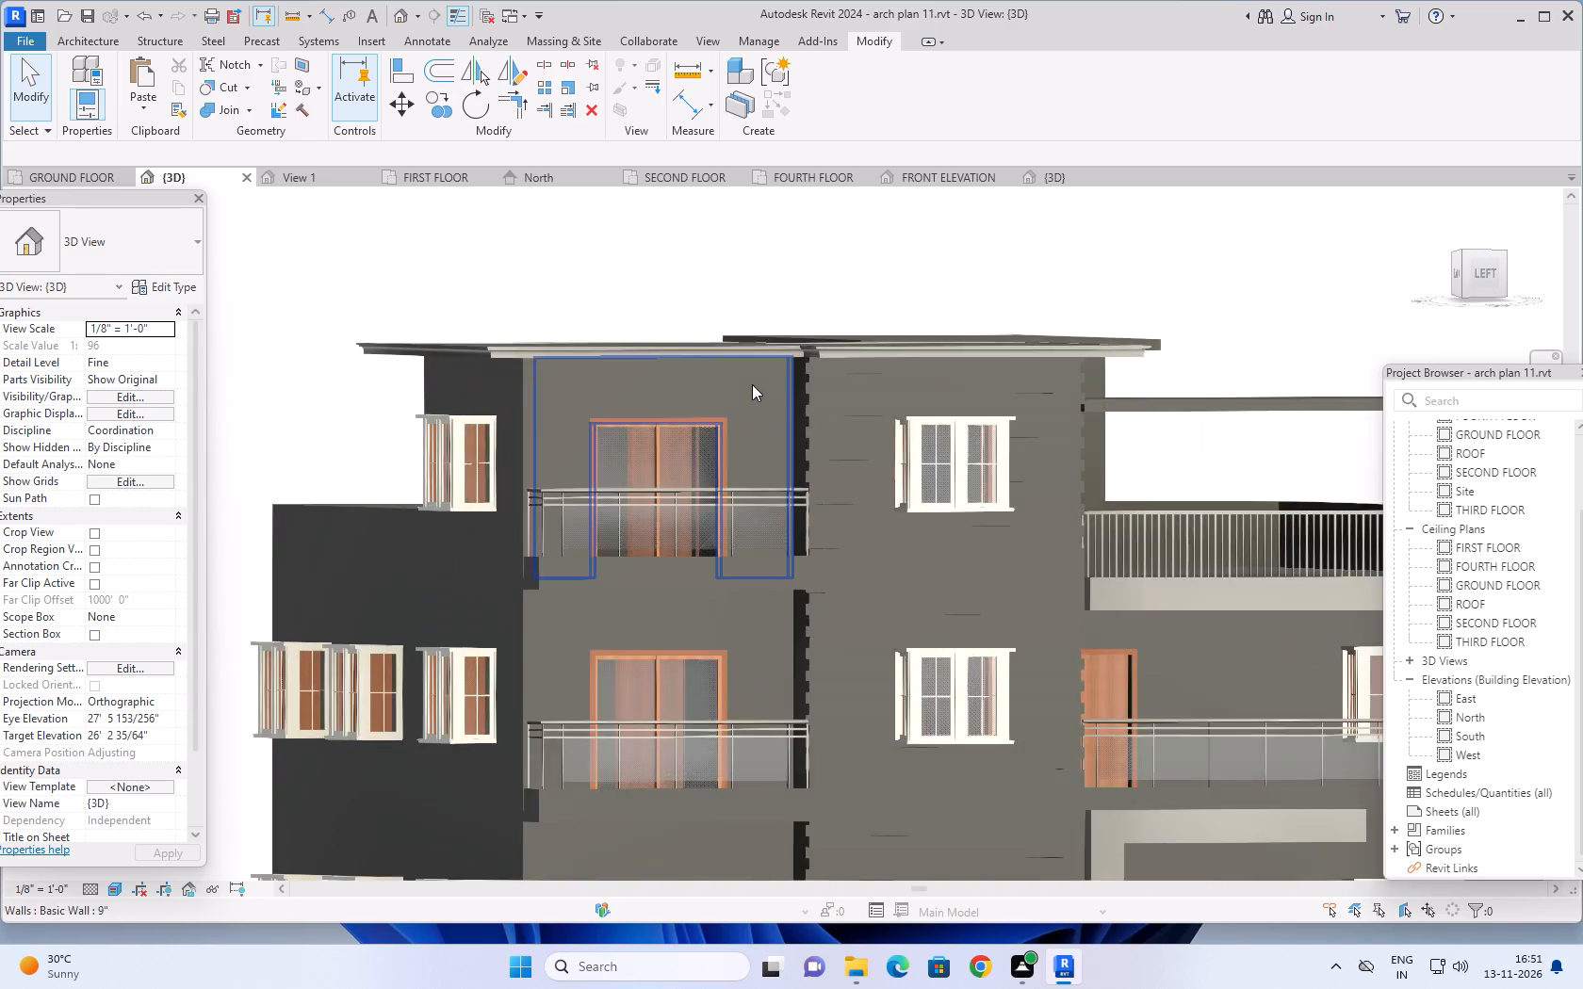
{"action": "scroll", "coordinate": [752, 384], "scroll_direction": "up", "scroll_amount": 1}
{"action": "middle_click_drag", "start_coordinate": [753, 381], "coordinate": [793, 339]}
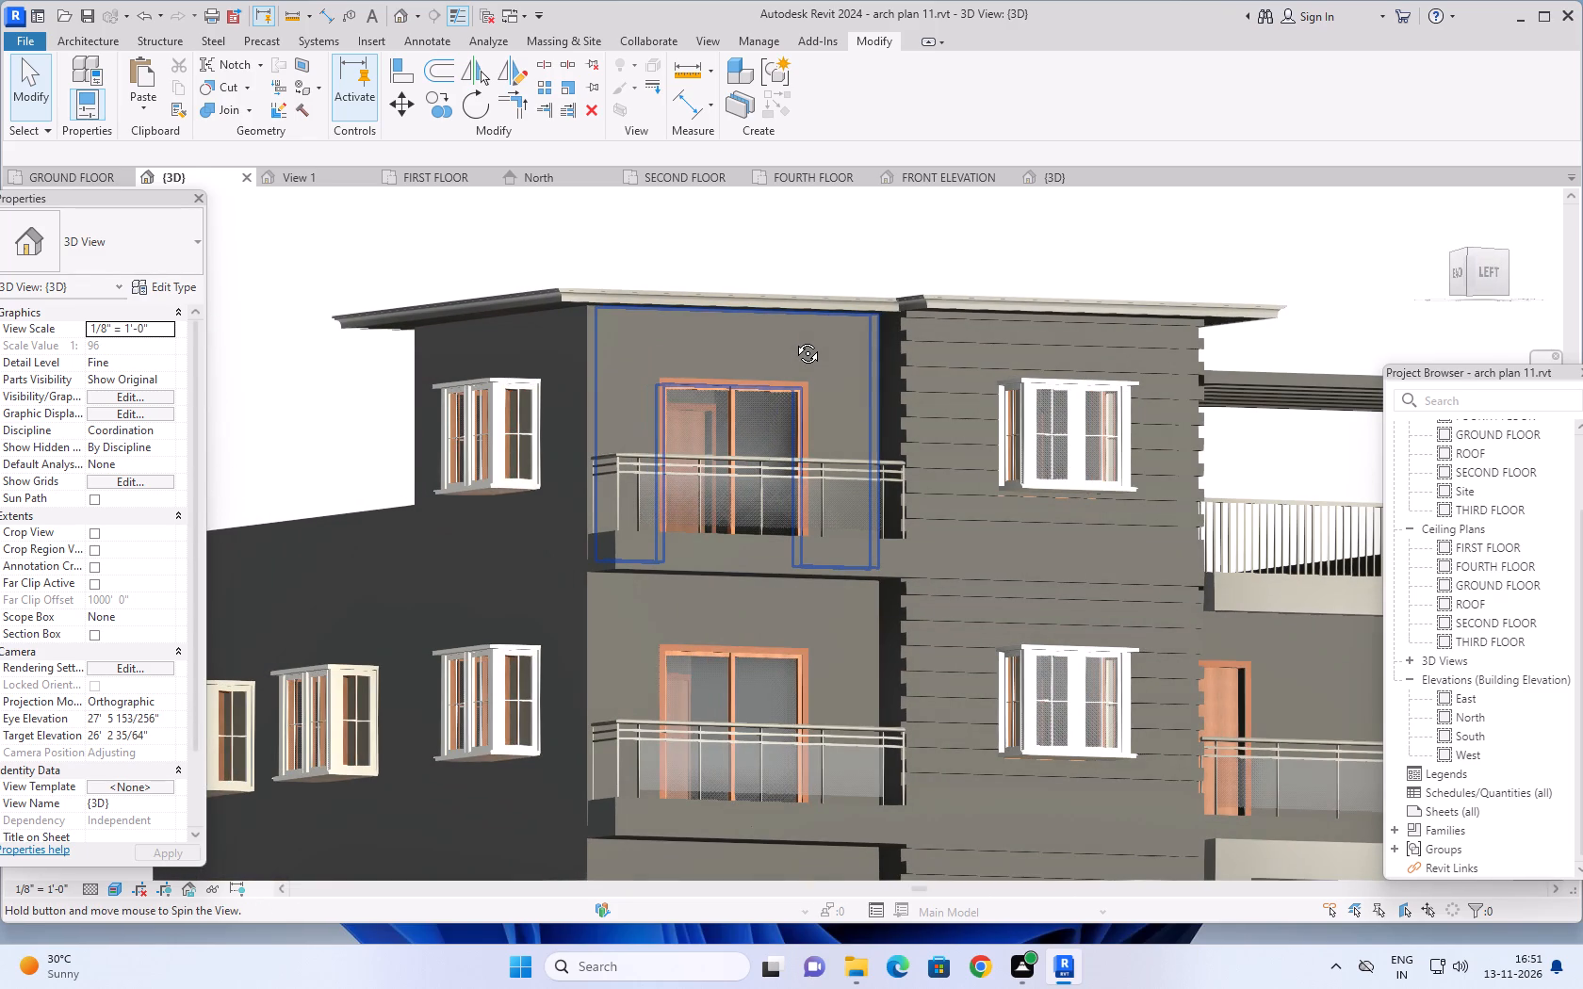
{"action": "middle_click_drag", "start_coordinate": [793, 339], "coordinate": [789, 344]}
{"action": "scroll", "coordinate": [763, 597], "scroll_direction": "down", "scroll_amount": 6}
{"action": "scroll", "coordinate": [764, 676], "scroll_direction": "down", "scroll_amount": 1}
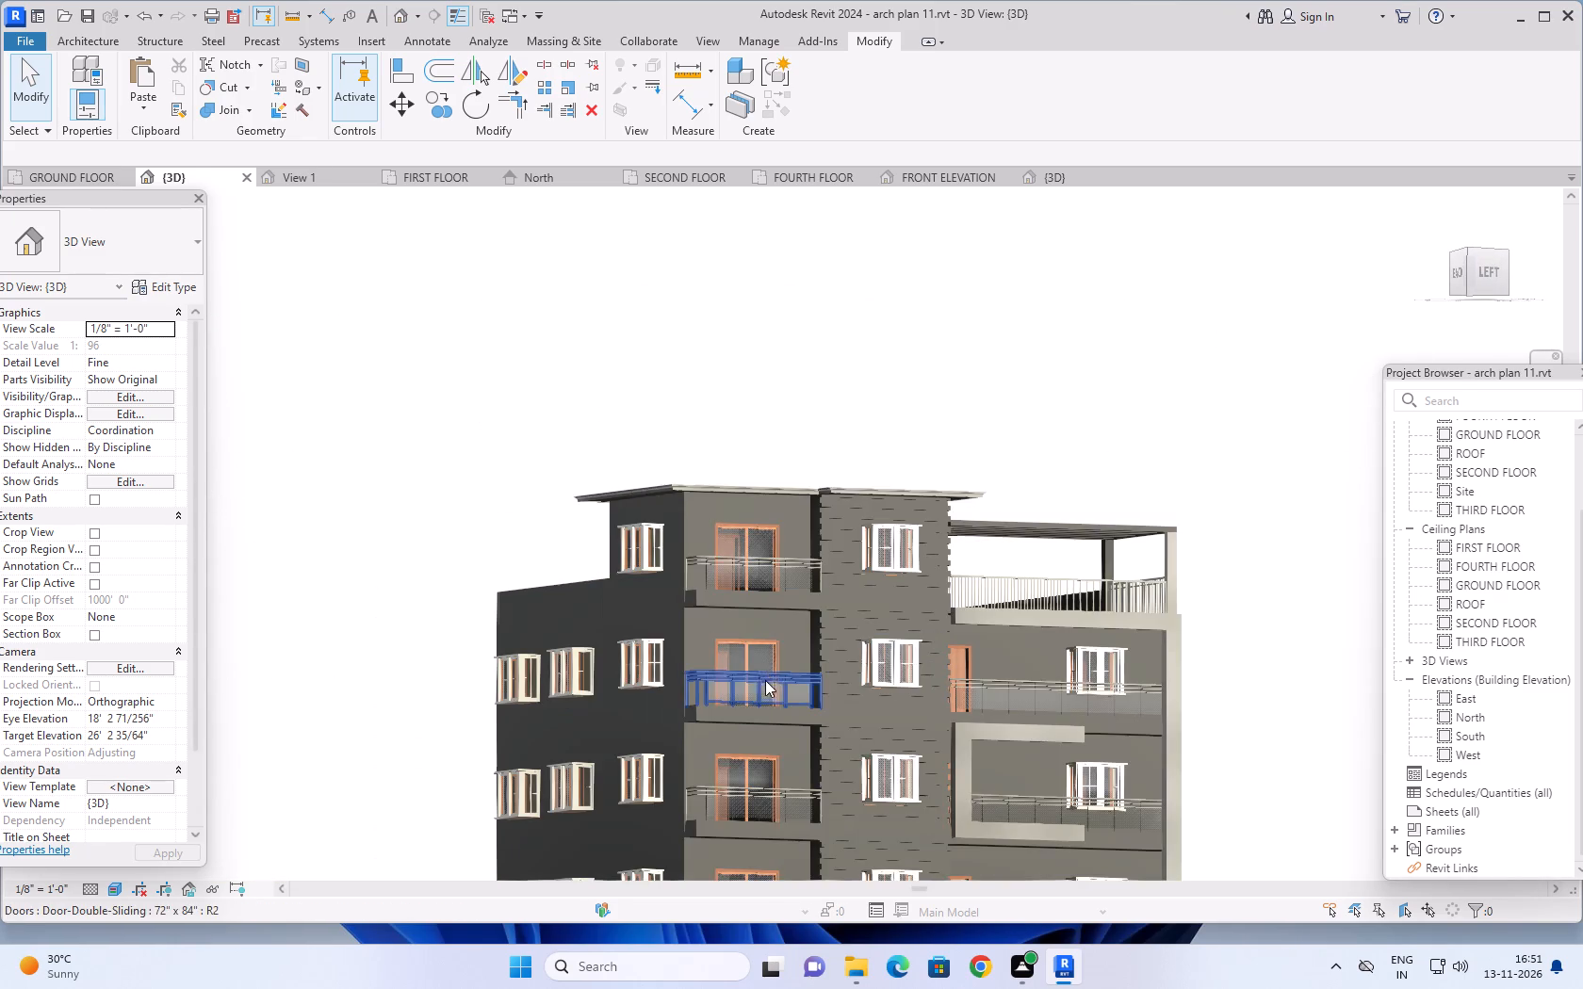
{"action": "scroll", "coordinate": [765, 680], "scroll_direction": "down", "scroll_amount": 1}
{"action": "middle_click_drag", "start_coordinate": [766, 692], "coordinate": [694, 736], "text": "shift"}
{"action": "scroll", "coordinate": [705, 724], "scroll_direction": "down", "scroll_amount": 2}
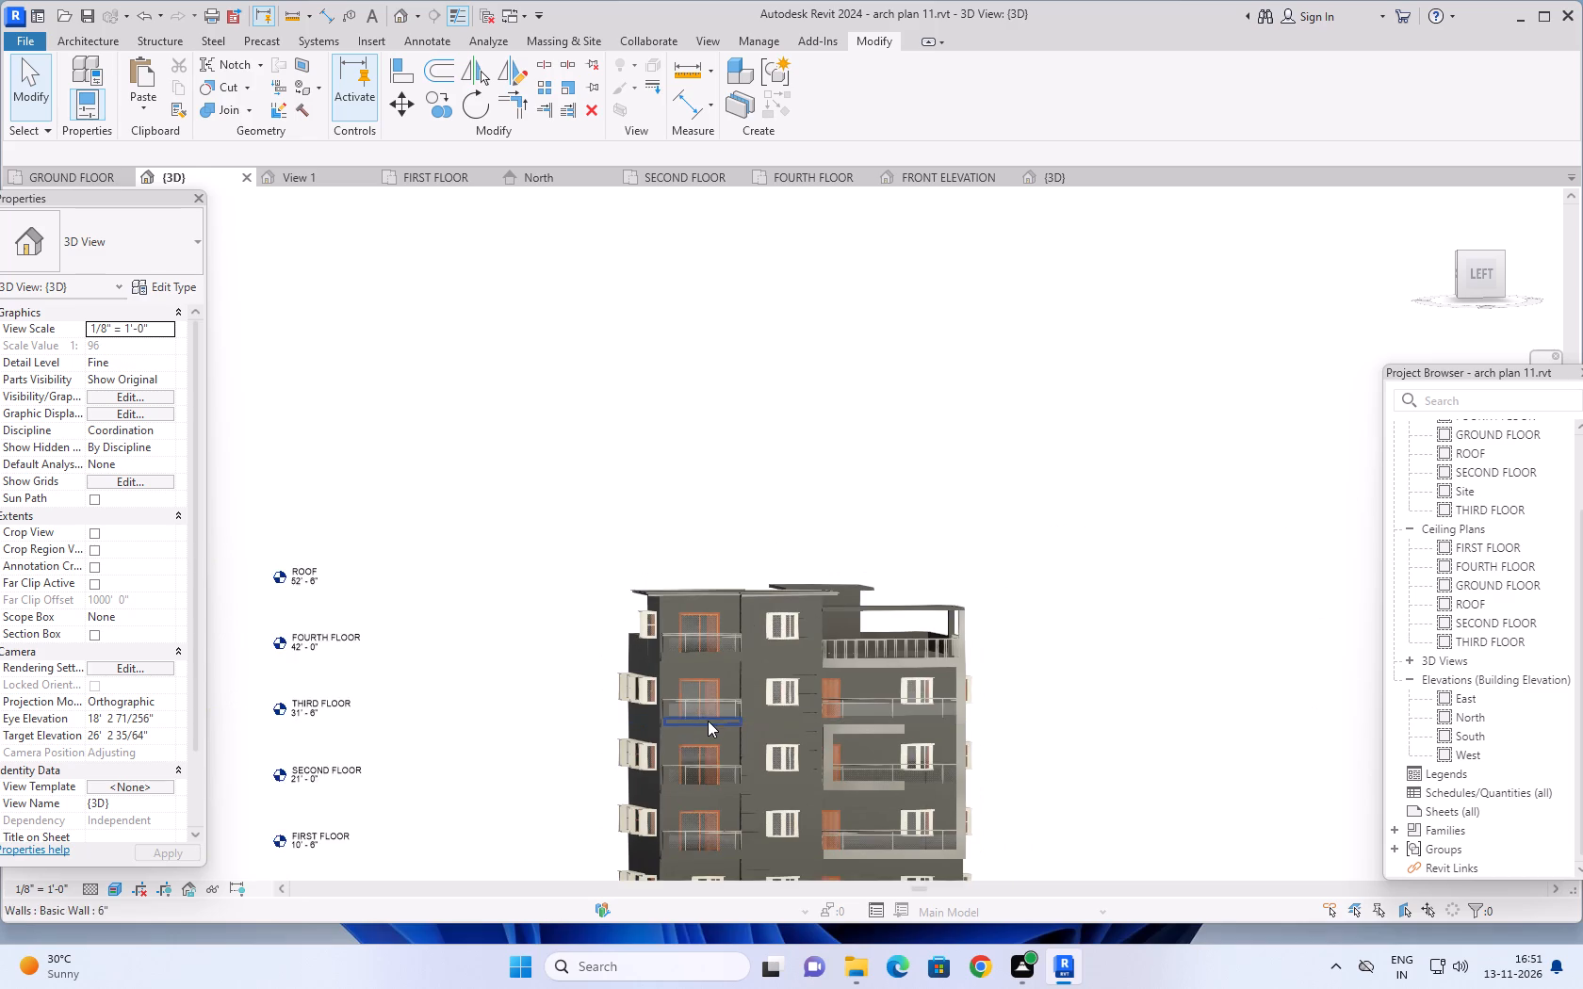
{"action": "scroll", "coordinate": [708, 721], "scroll_direction": "down", "scroll_amount": 1}
{"action": "middle_click_drag", "start_coordinate": [1065, 724], "coordinate": [1040, 742]}
{"action": "scroll", "coordinate": [1039, 737], "scroll_direction": "down", "scroll_amount": 3}
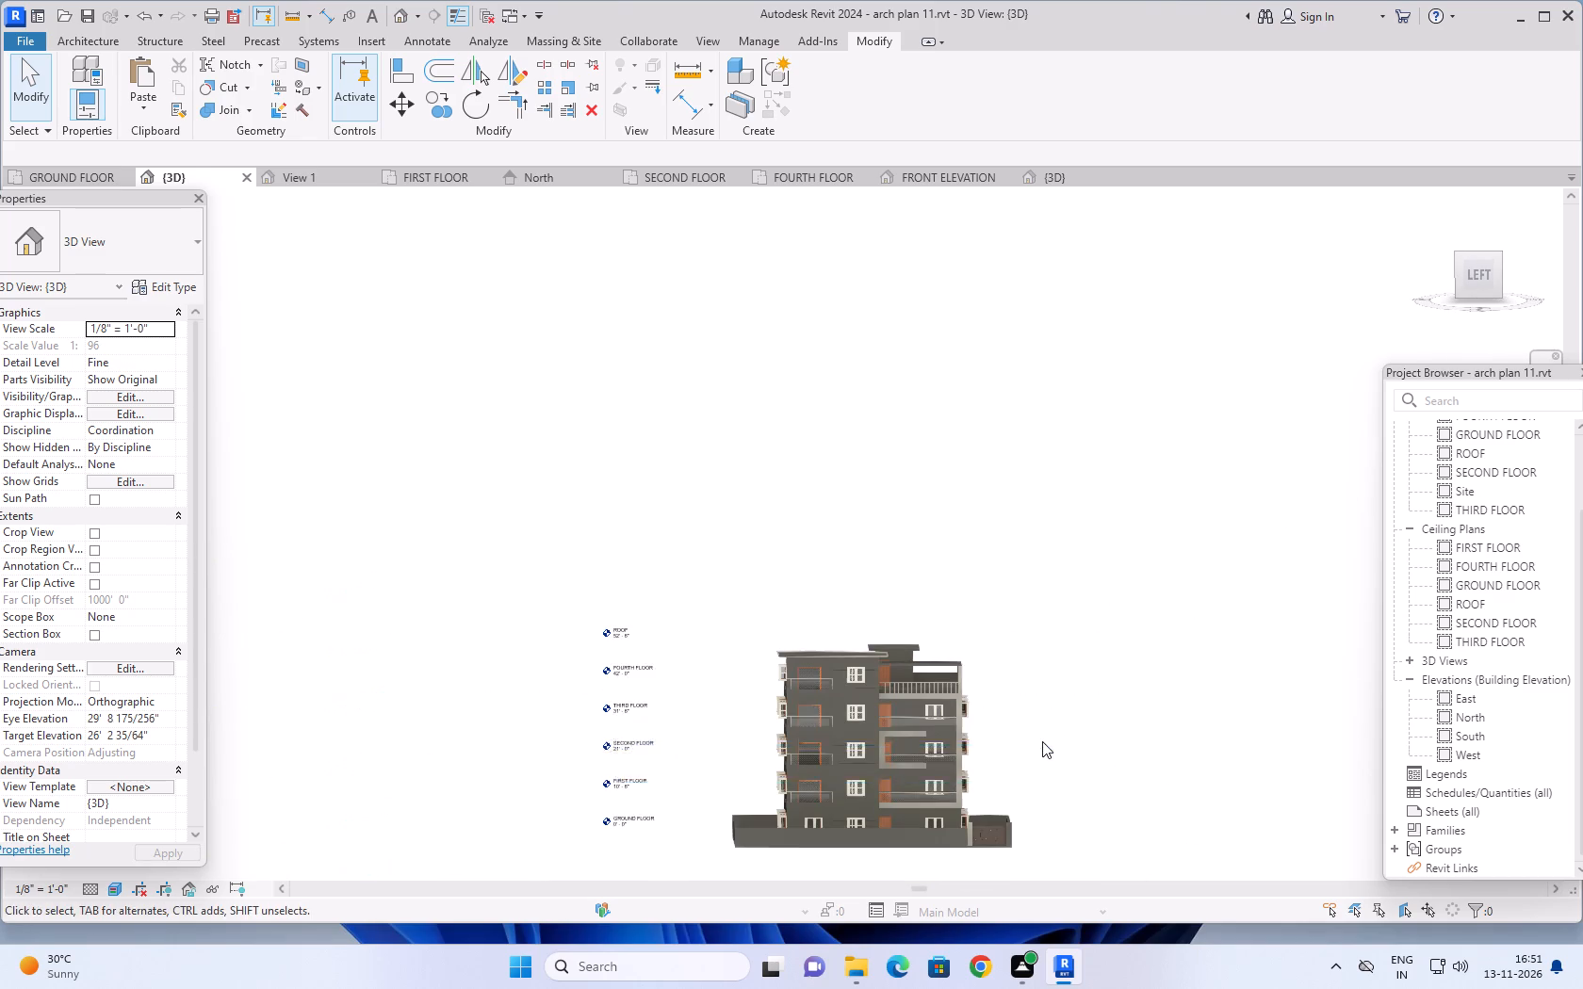
Examine the building's balcony facade, boundary wall and gate from the left side in the {3D} view.
{"action": "middle_click_drag", "start_coordinate": [1042, 741], "coordinate": [1035, 720]}
{"action": "scroll", "coordinate": [1017, 694], "scroll_direction": "up", "scroll_amount": 4}
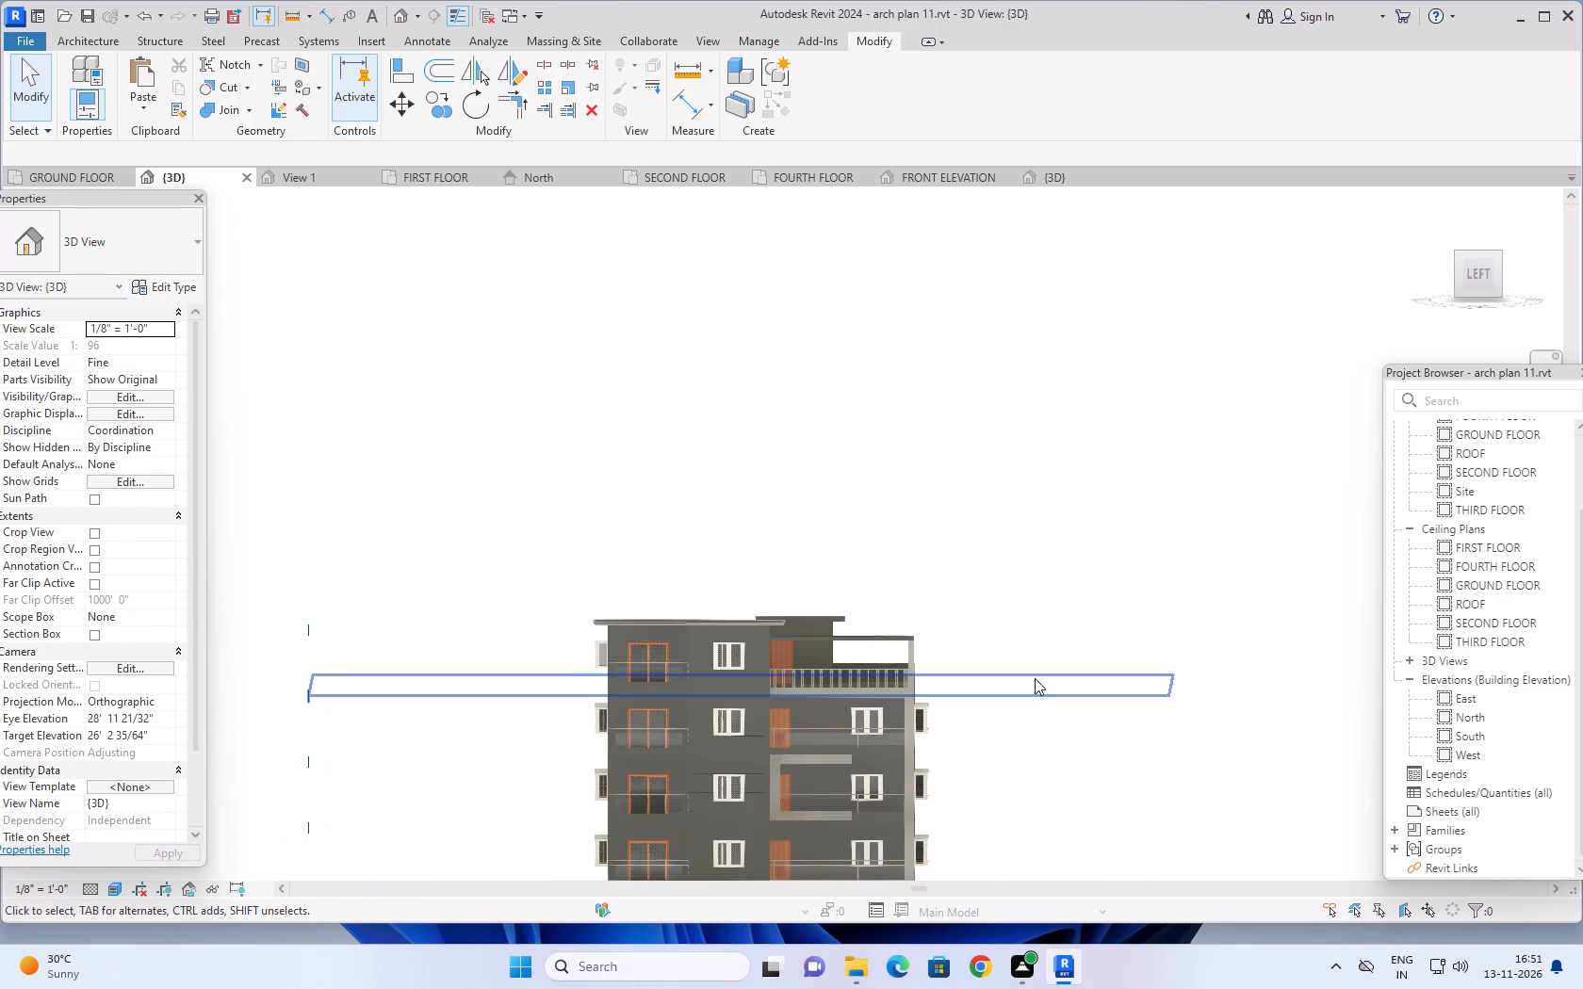
{"action": "middle_click_drag", "start_coordinate": [1068, 766], "coordinate": [1174, 591]}
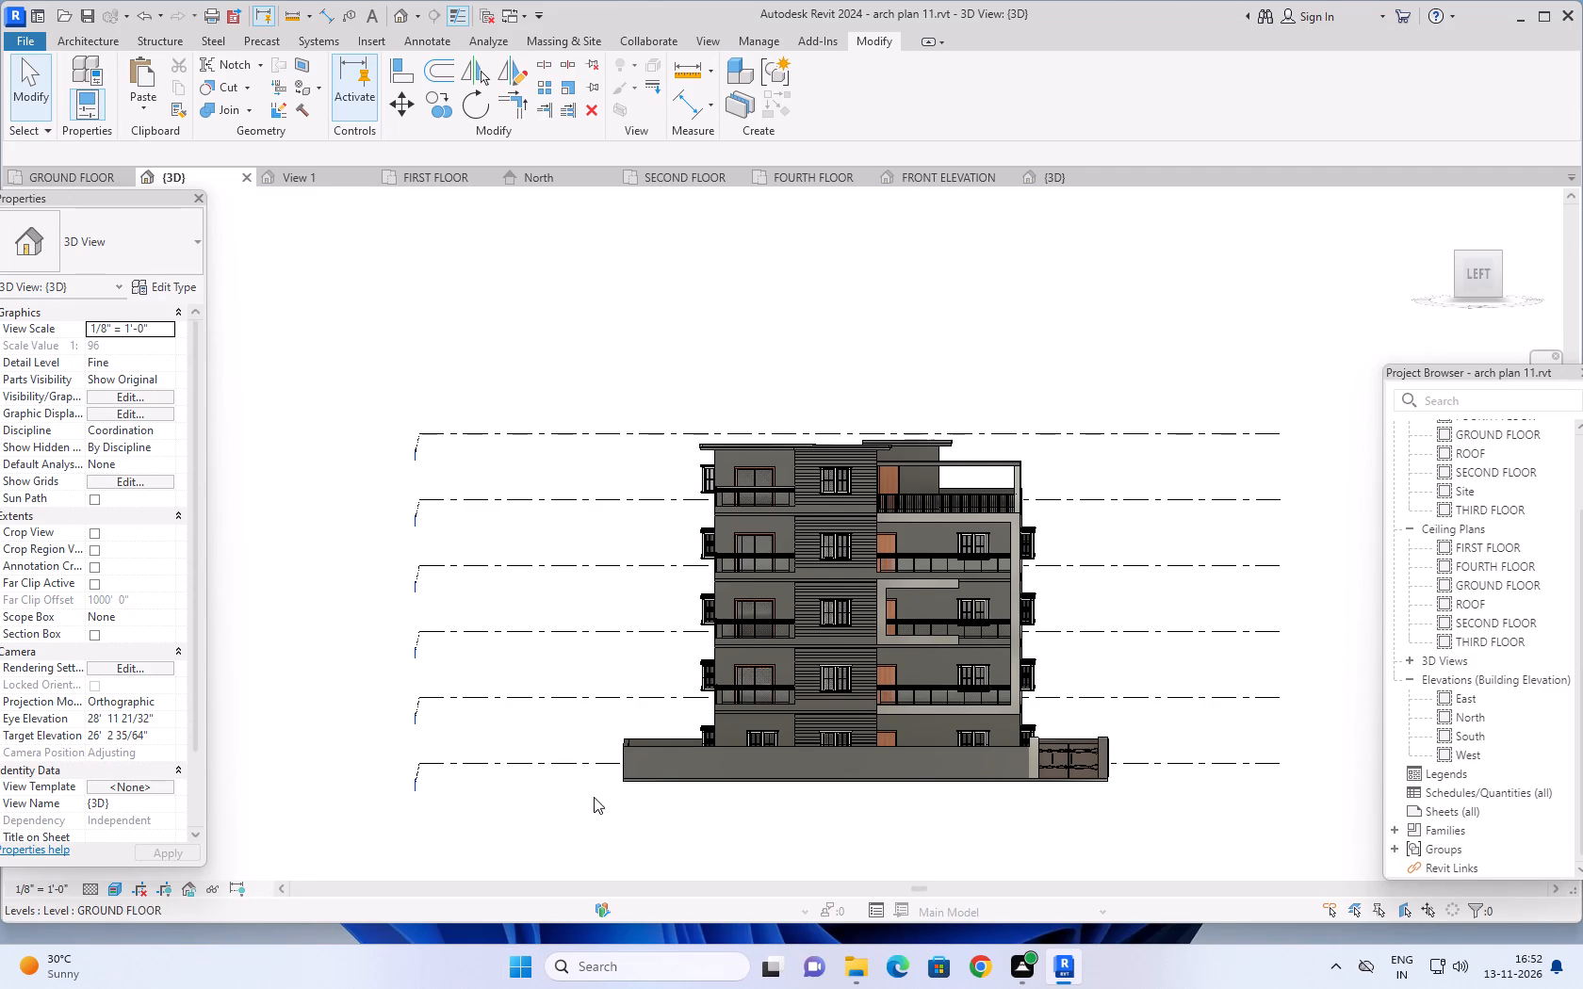
{"action": "scroll", "coordinate": [594, 792], "scroll_direction": "up", "scroll_amount": 5}
{"action": "middle_click_drag", "start_coordinate": [781, 827], "coordinate": [767, 775]}
{"action": "scroll", "coordinate": [781, 827], "scroll_direction": "up", "scroll_amount": 1}
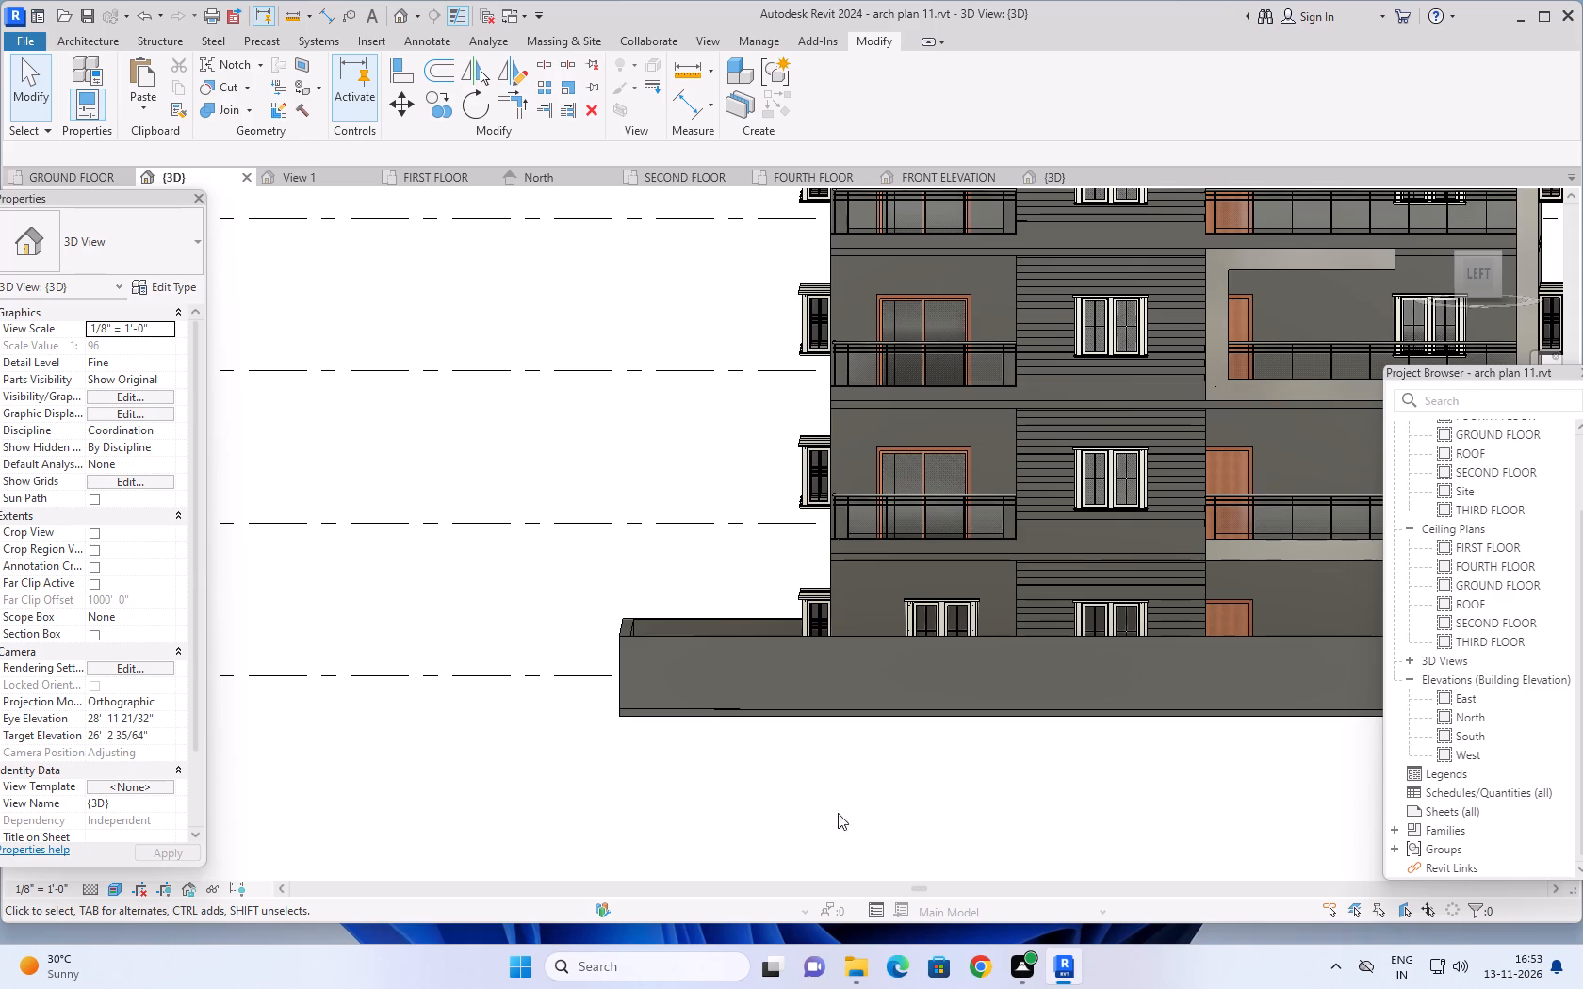
{"action": "middle_click_drag", "start_coordinate": [856, 812], "coordinate": [763, 813]}
{"action": "left_click", "coordinate": [1479, 273]}
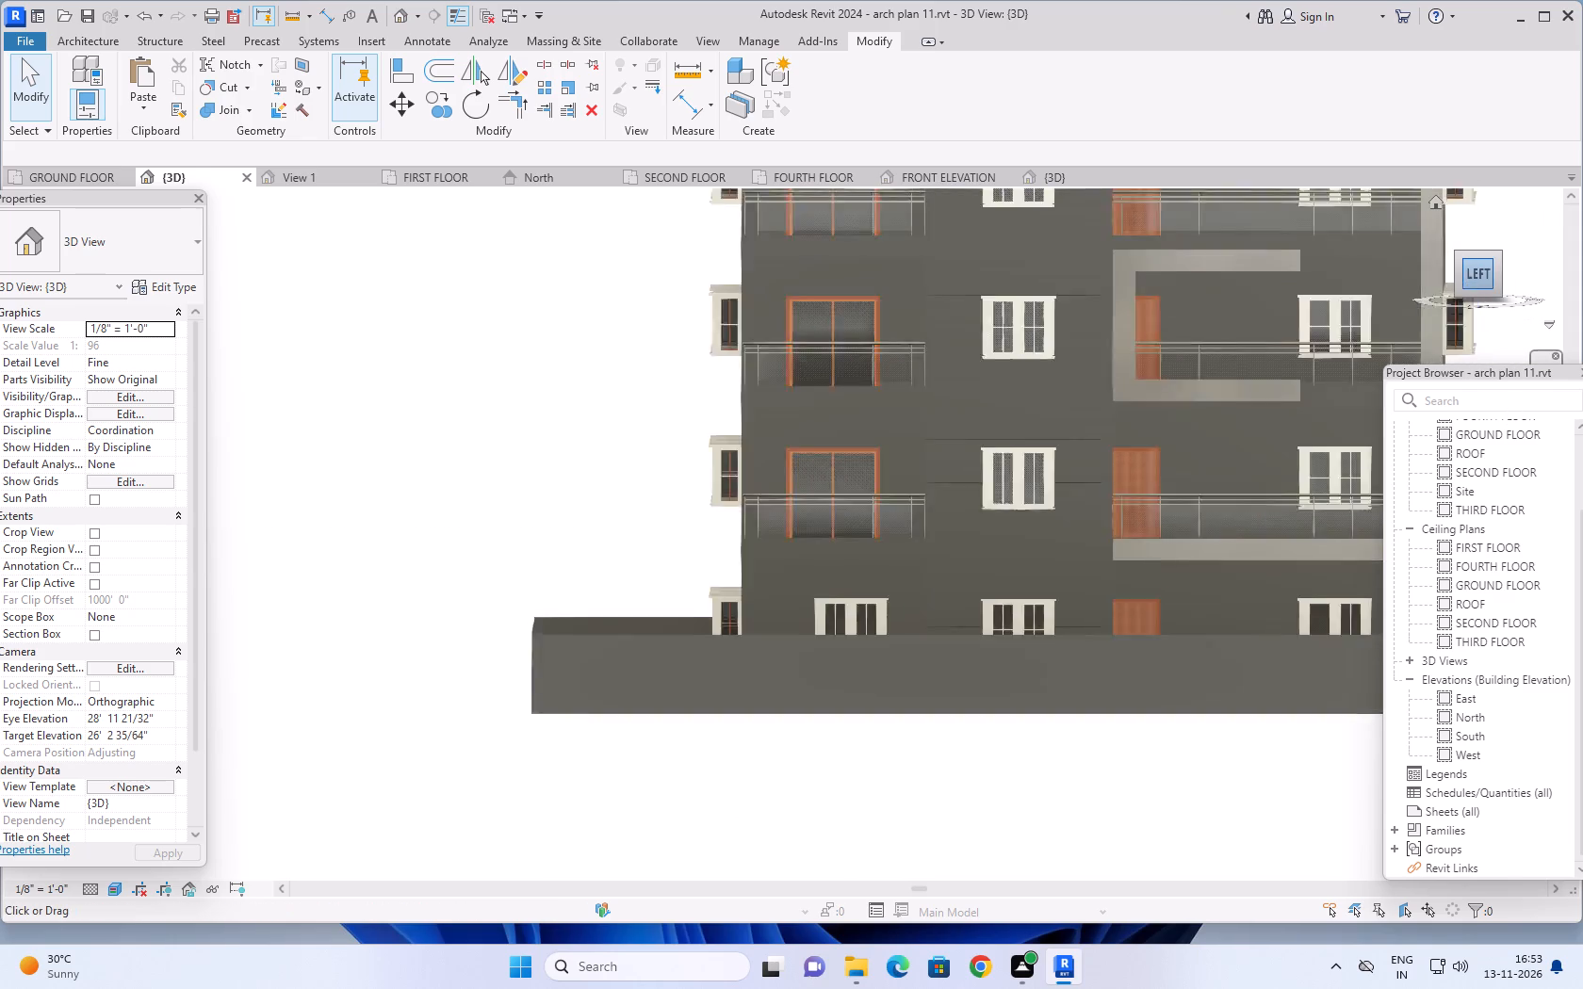
{"action": "scroll", "coordinate": [781, 502], "scroll_direction": "up", "scroll_amount": 6}
{"action": "scroll", "coordinate": [737, 639], "scroll_direction": "up", "scroll_amount": 3}
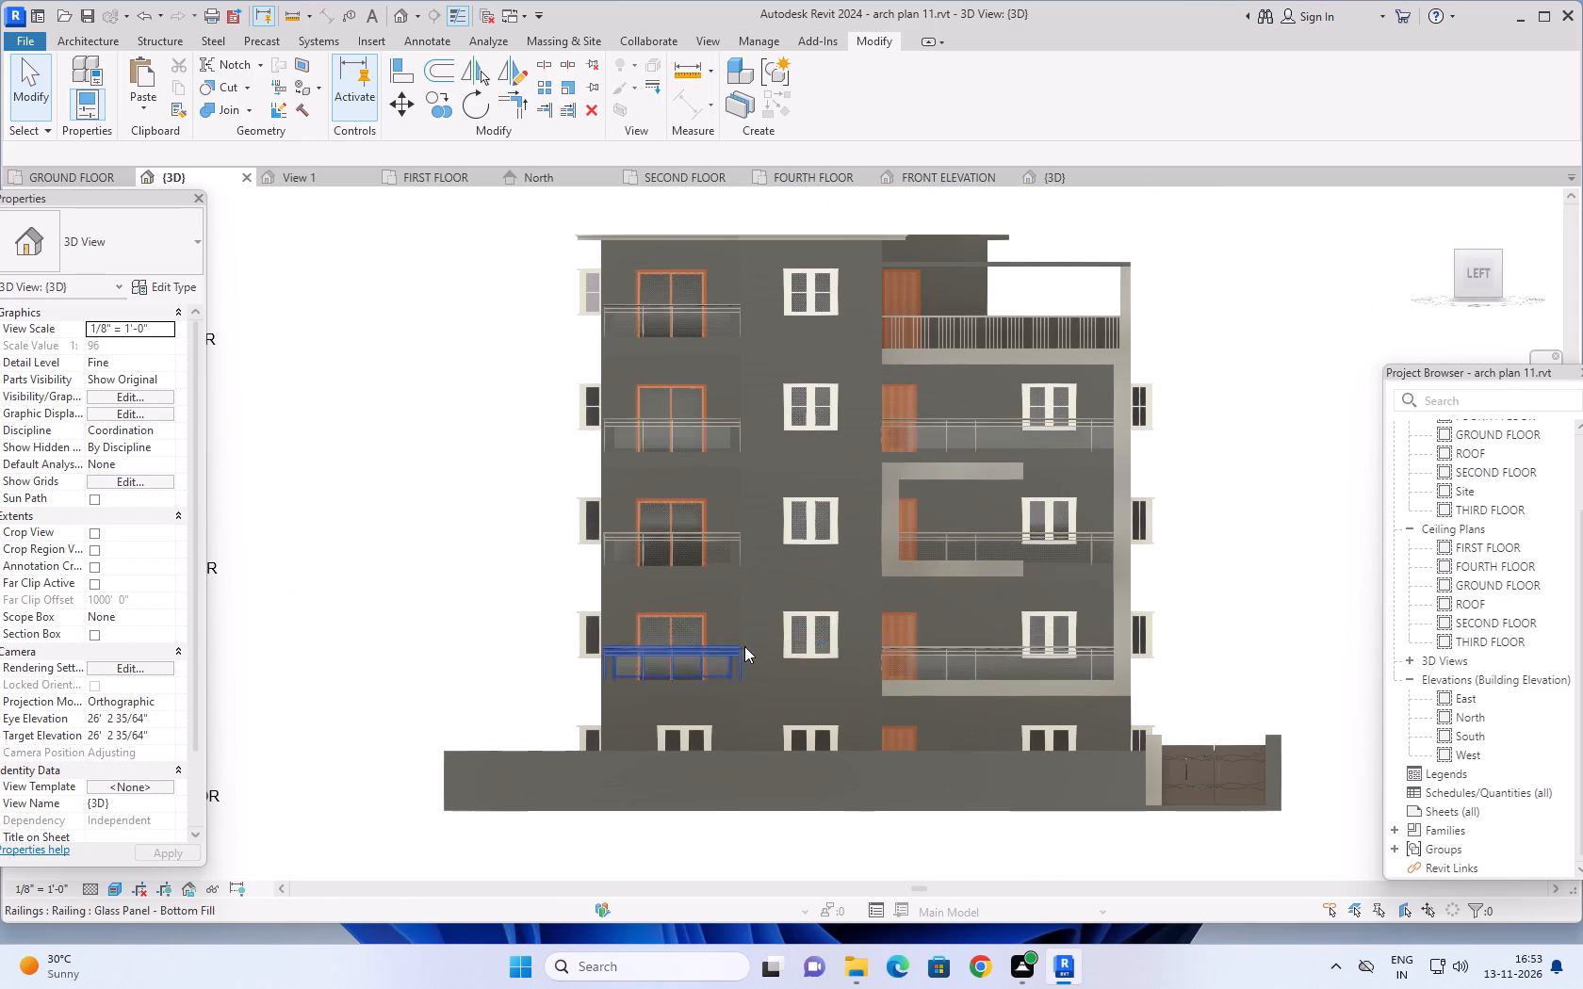
{"action": "middle_click_drag", "start_coordinate": [1230, 608], "coordinate": [1321, 482]}
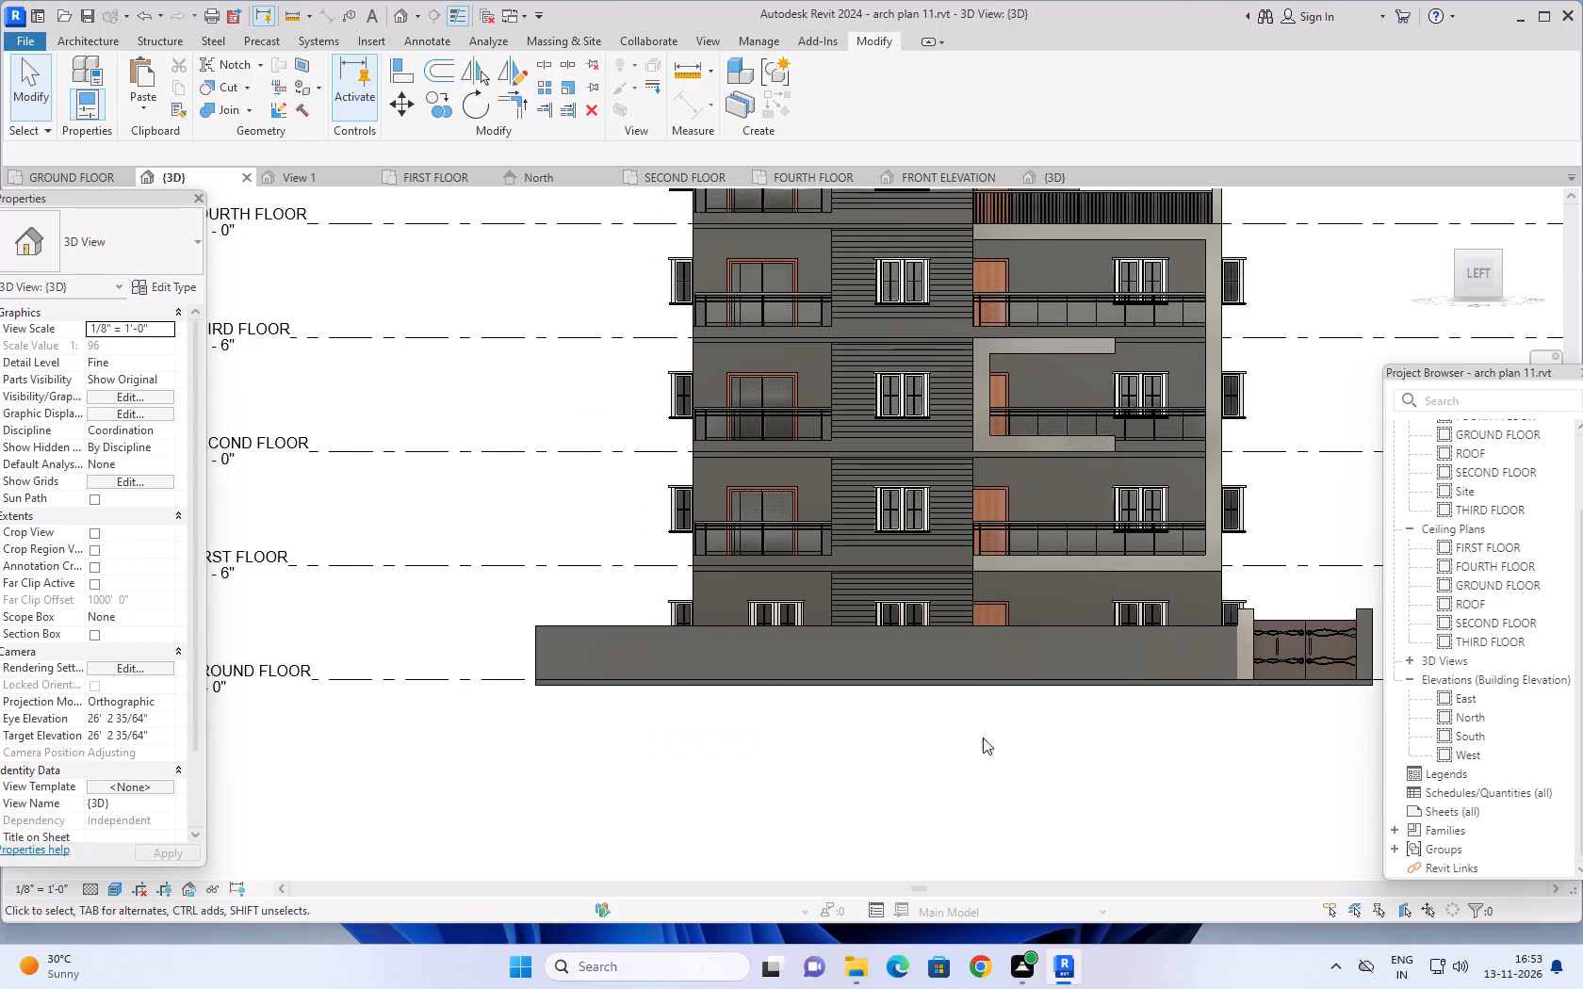
{"action": "middle_click_drag", "start_coordinate": [661, 743], "coordinate": [690, 761]}
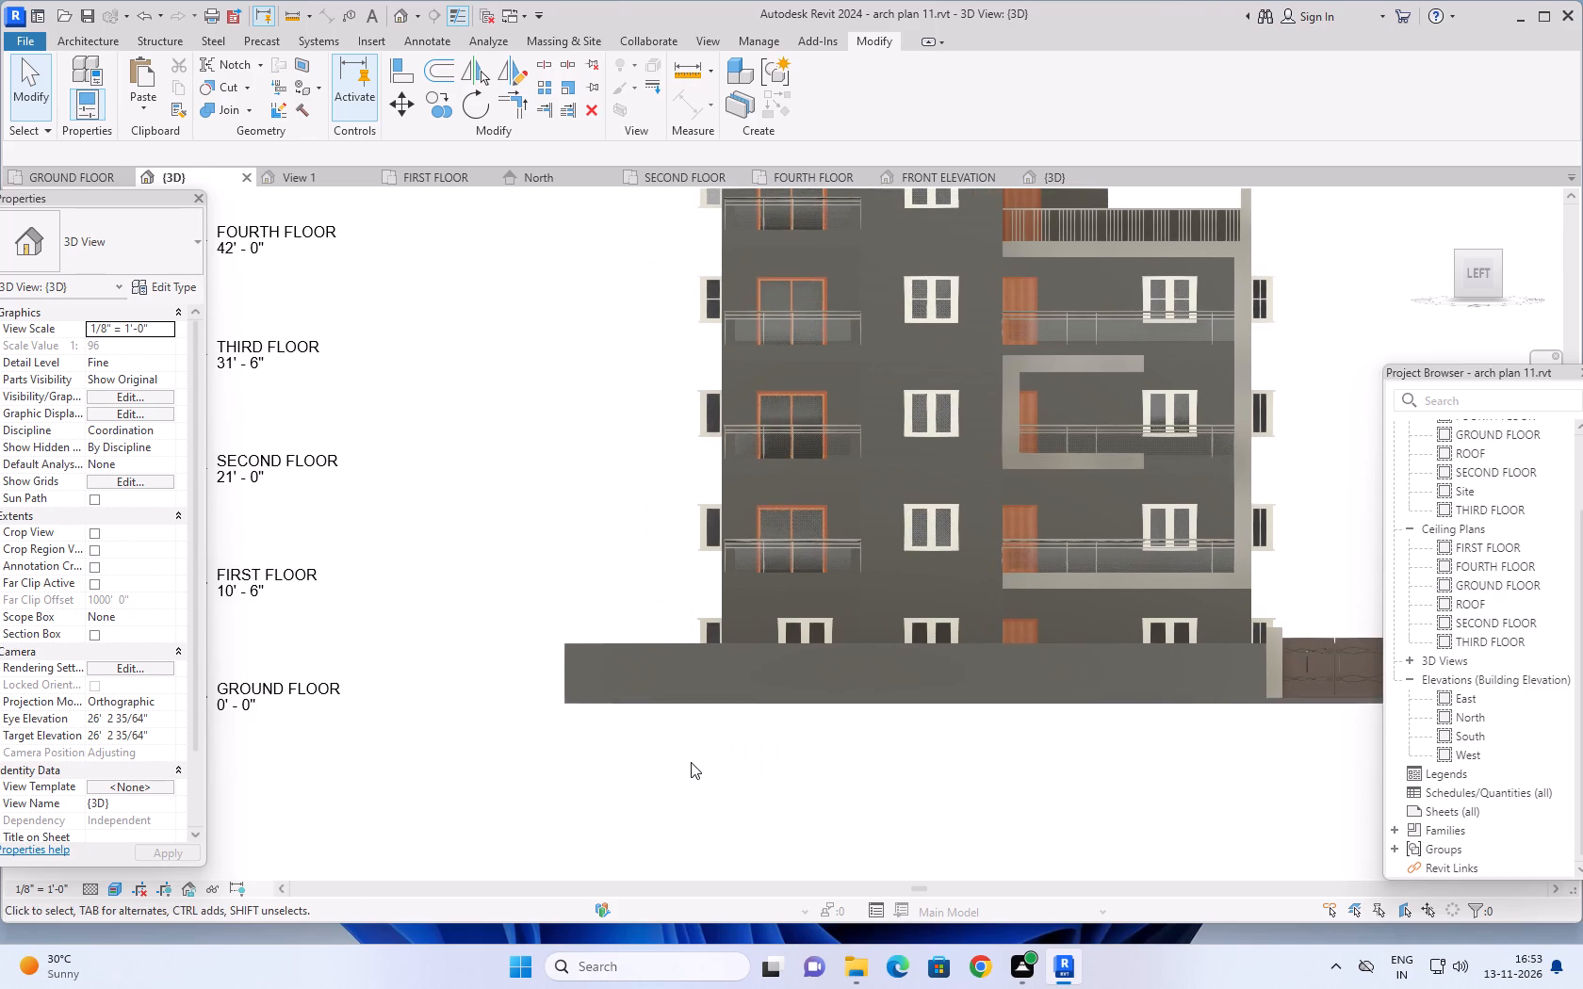
Open the in-place generic model that frames the gate-side balconies for editing.
{"action": "left_click", "coordinate": [1069, 463]}
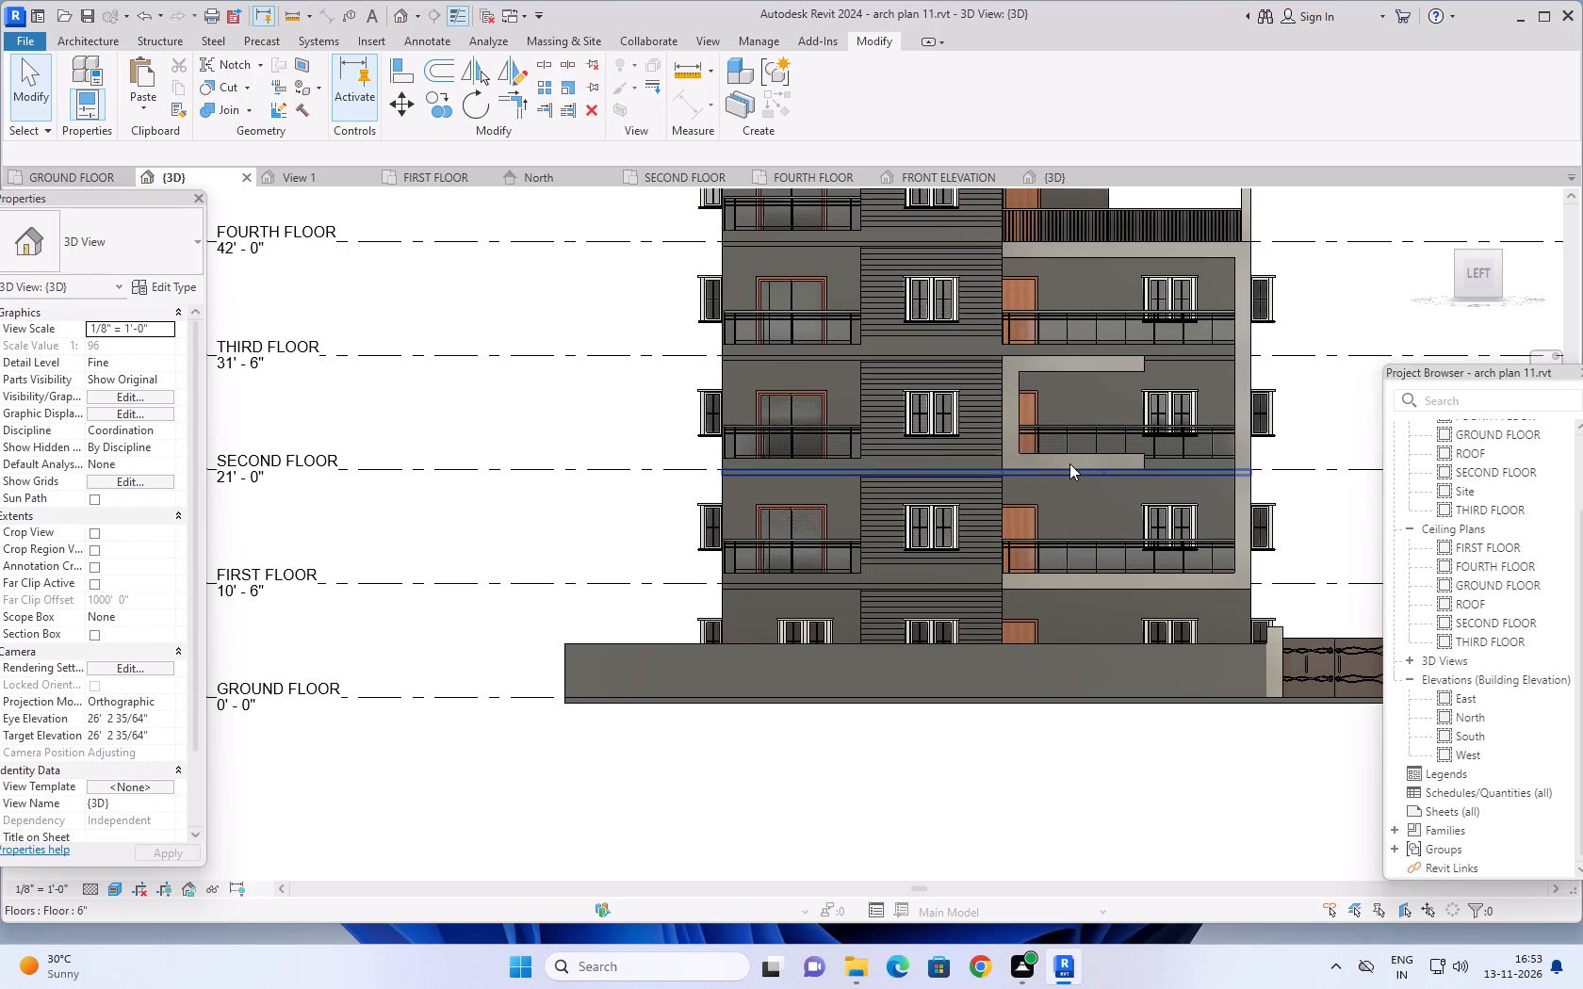
{"action": "left_click", "coordinate": [1336, 400]}
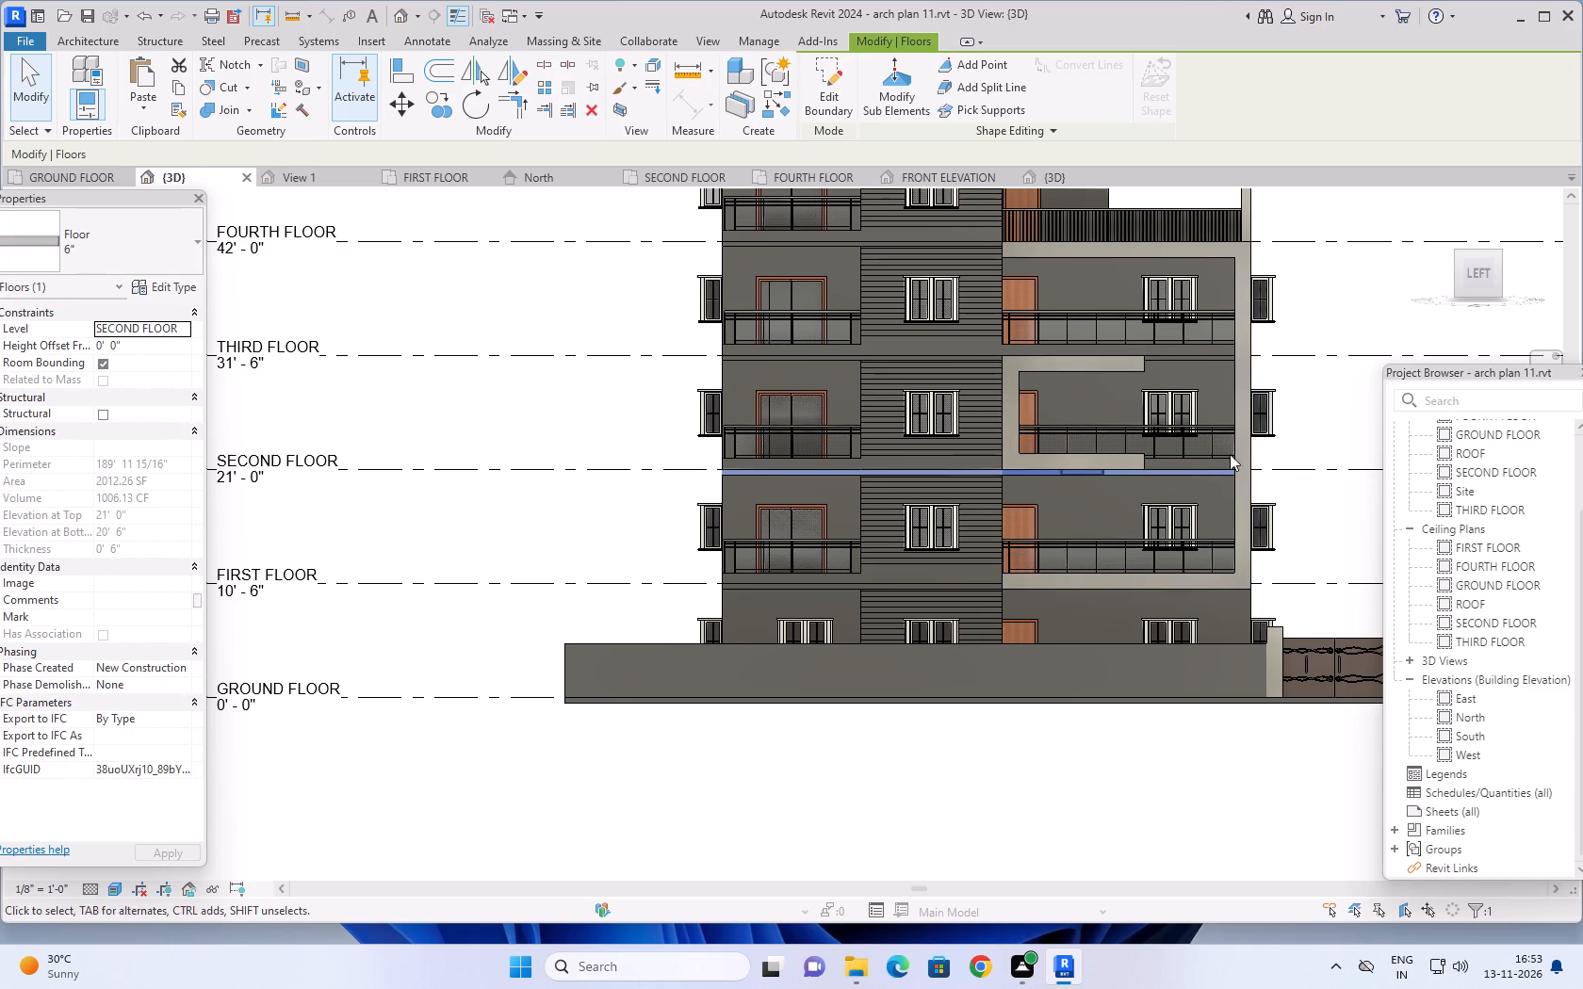
{"action": "left_click", "coordinate": [1246, 445]}
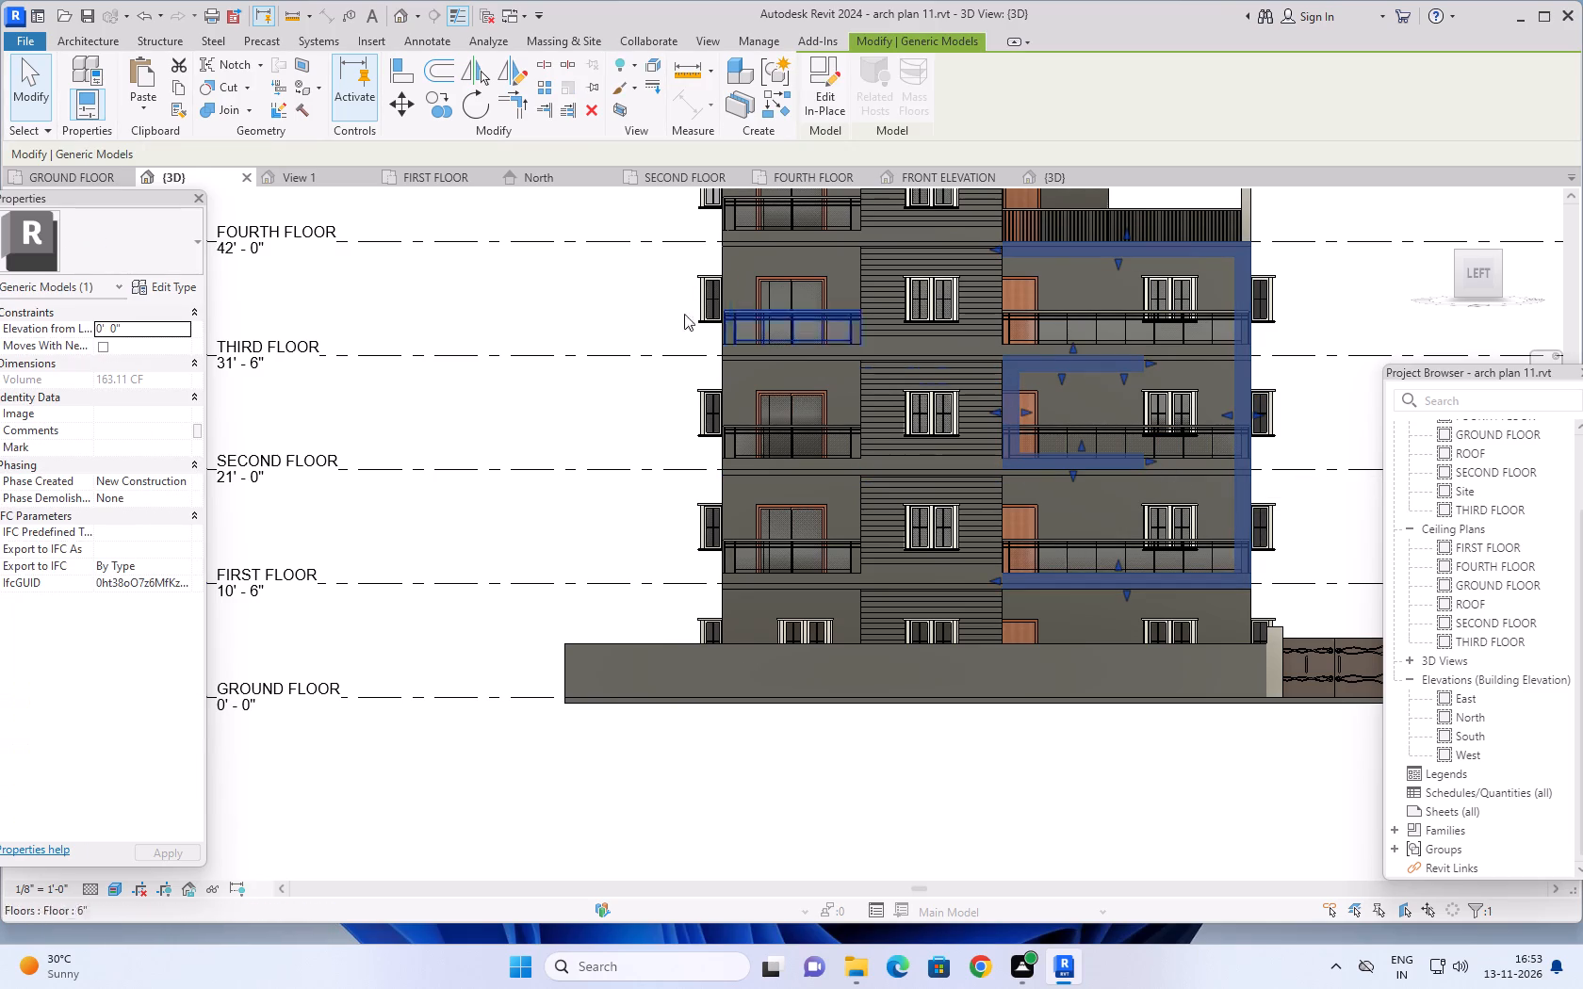
{"action": "left_click", "coordinate": [821, 78]}
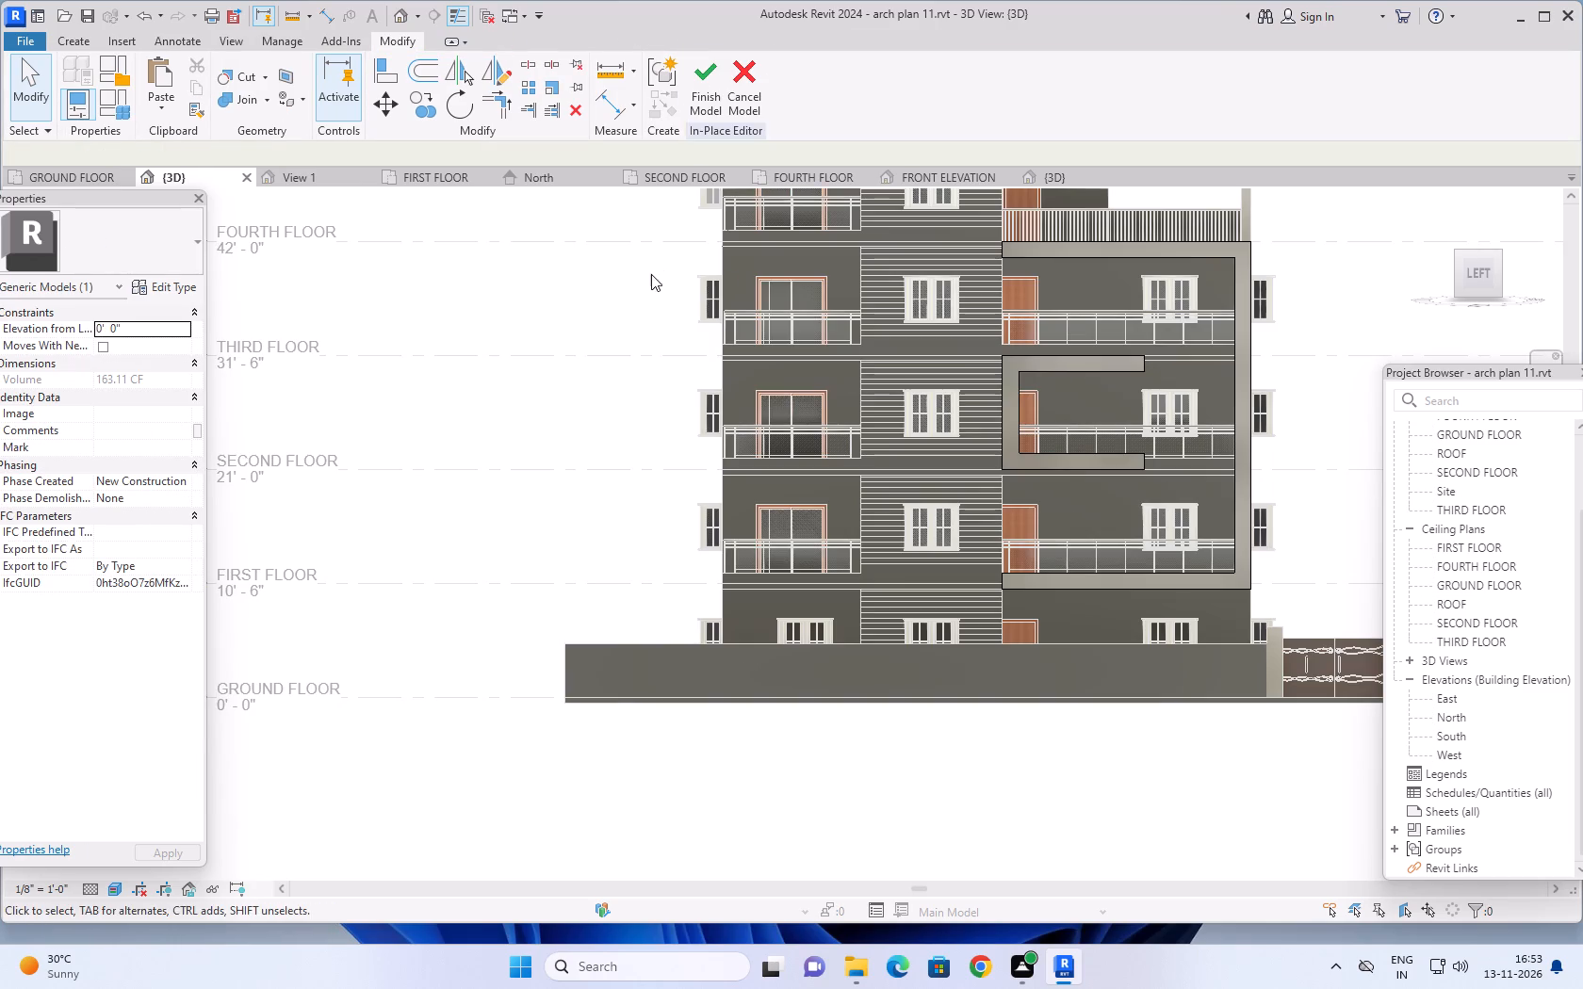
Start a new extrusion in the in-place model and pick the fourth-floor slab's outer edge face as its work plane.
{"action": "middle_click_drag", "start_coordinate": [616, 292], "coordinate": [635, 408]}
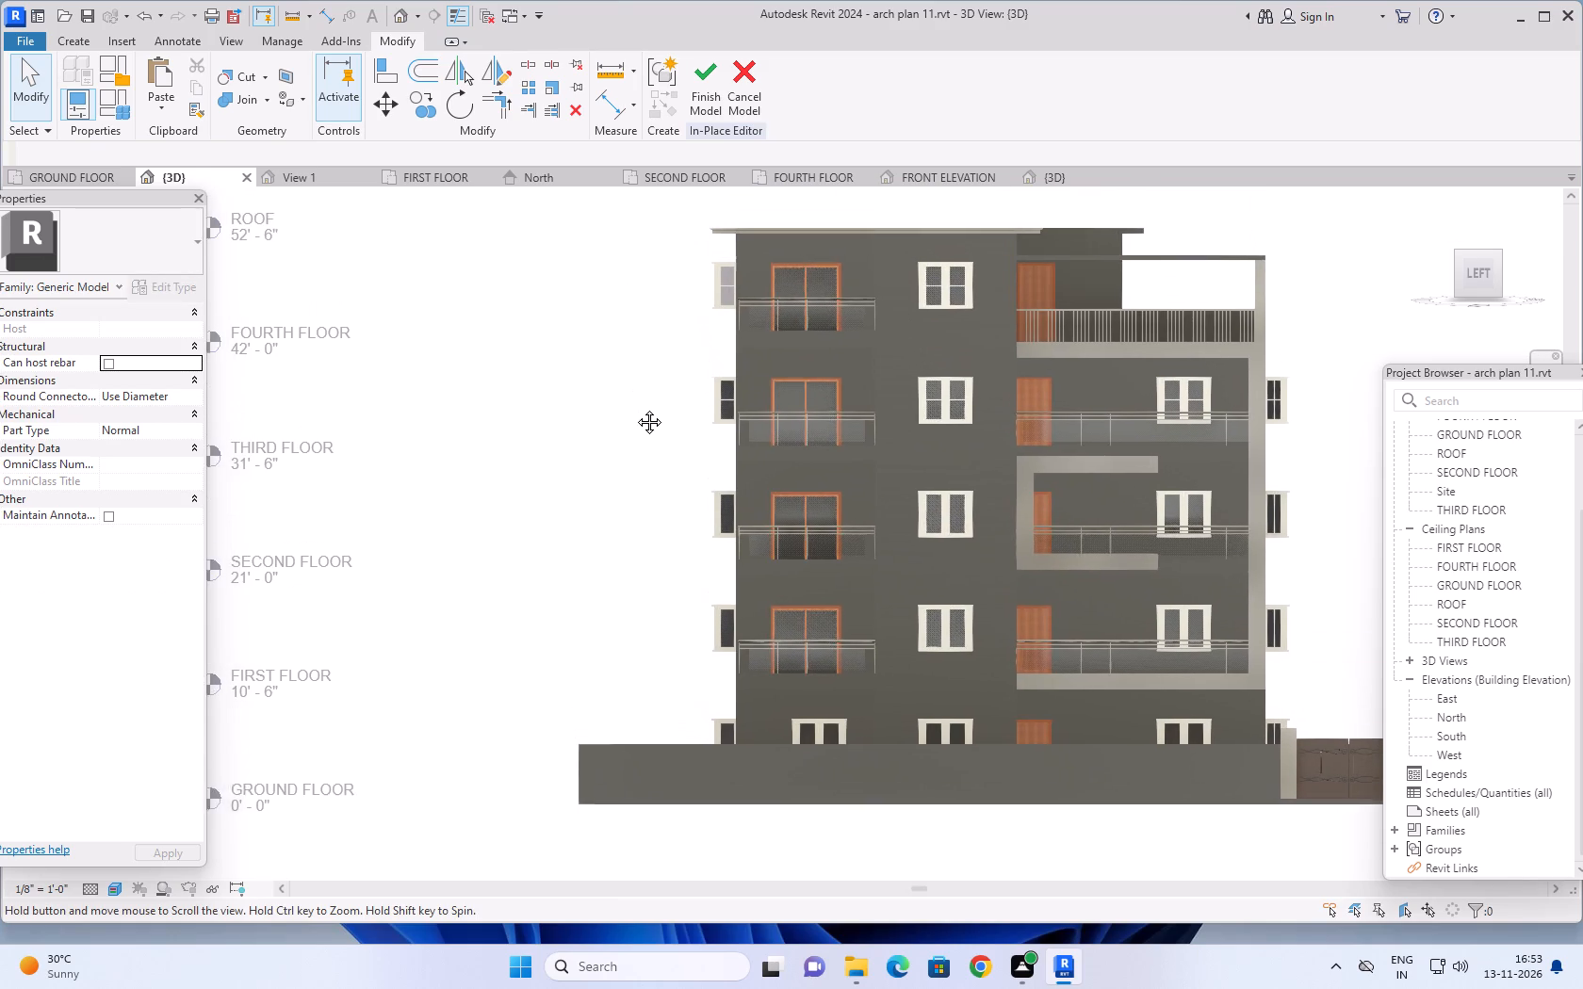
{"action": "middle_click_drag", "start_coordinate": [635, 408], "coordinate": [636, 411]}
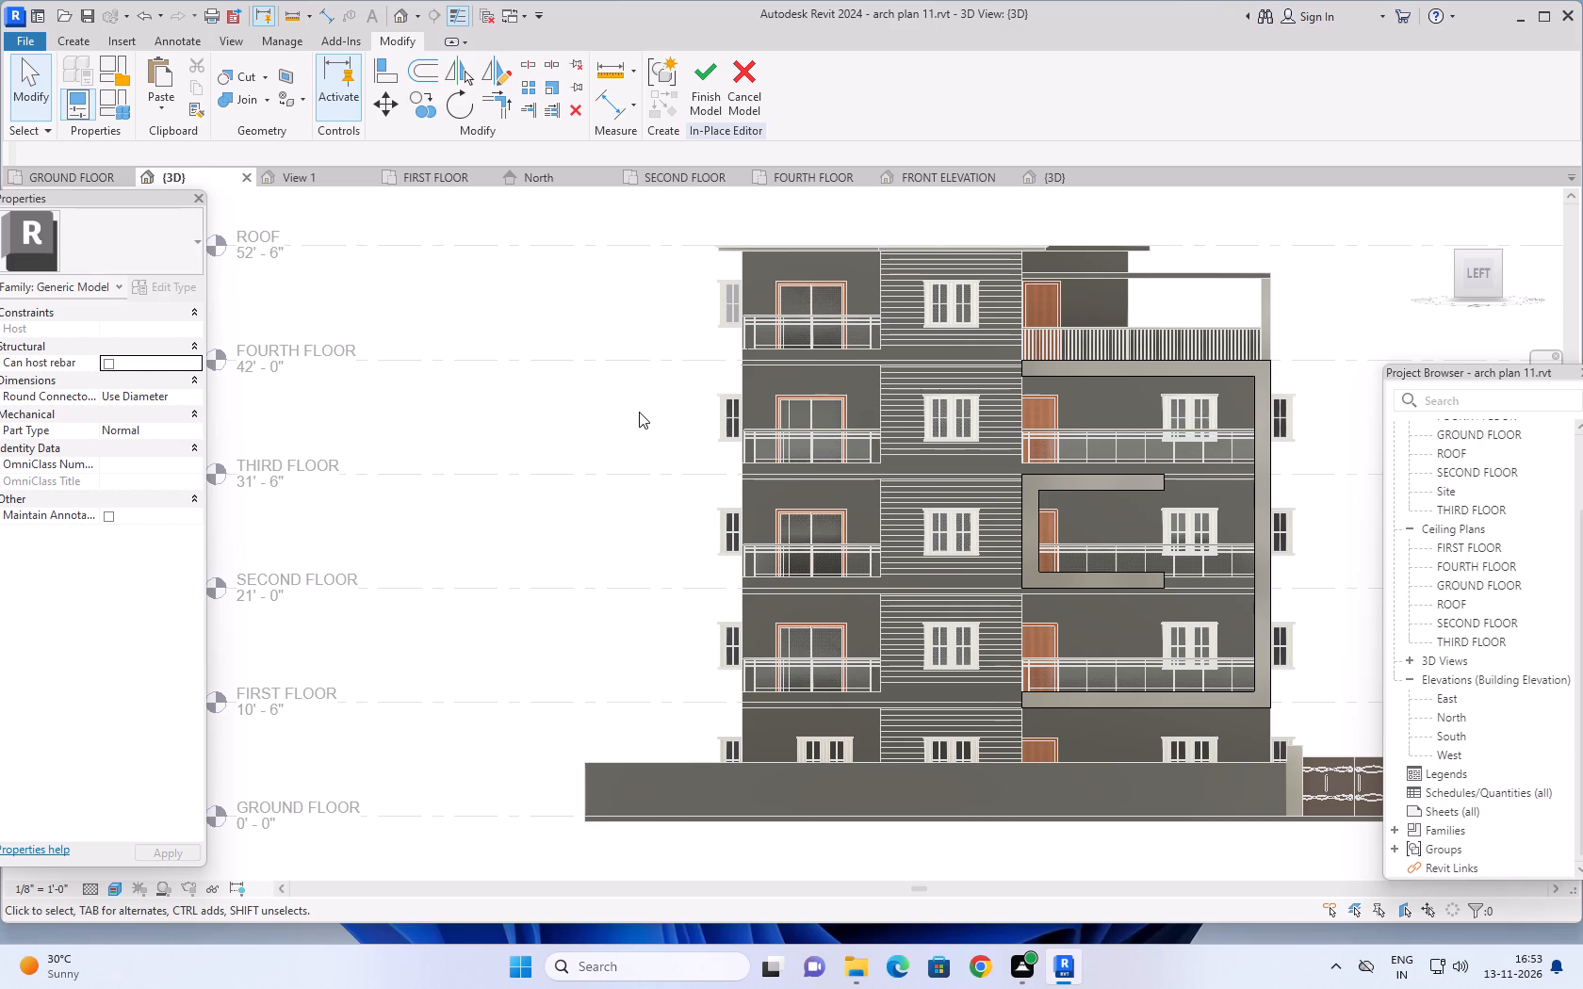
{"action": "scroll", "coordinate": [863, 578], "scroll_direction": "up", "scroll_amount": 5}
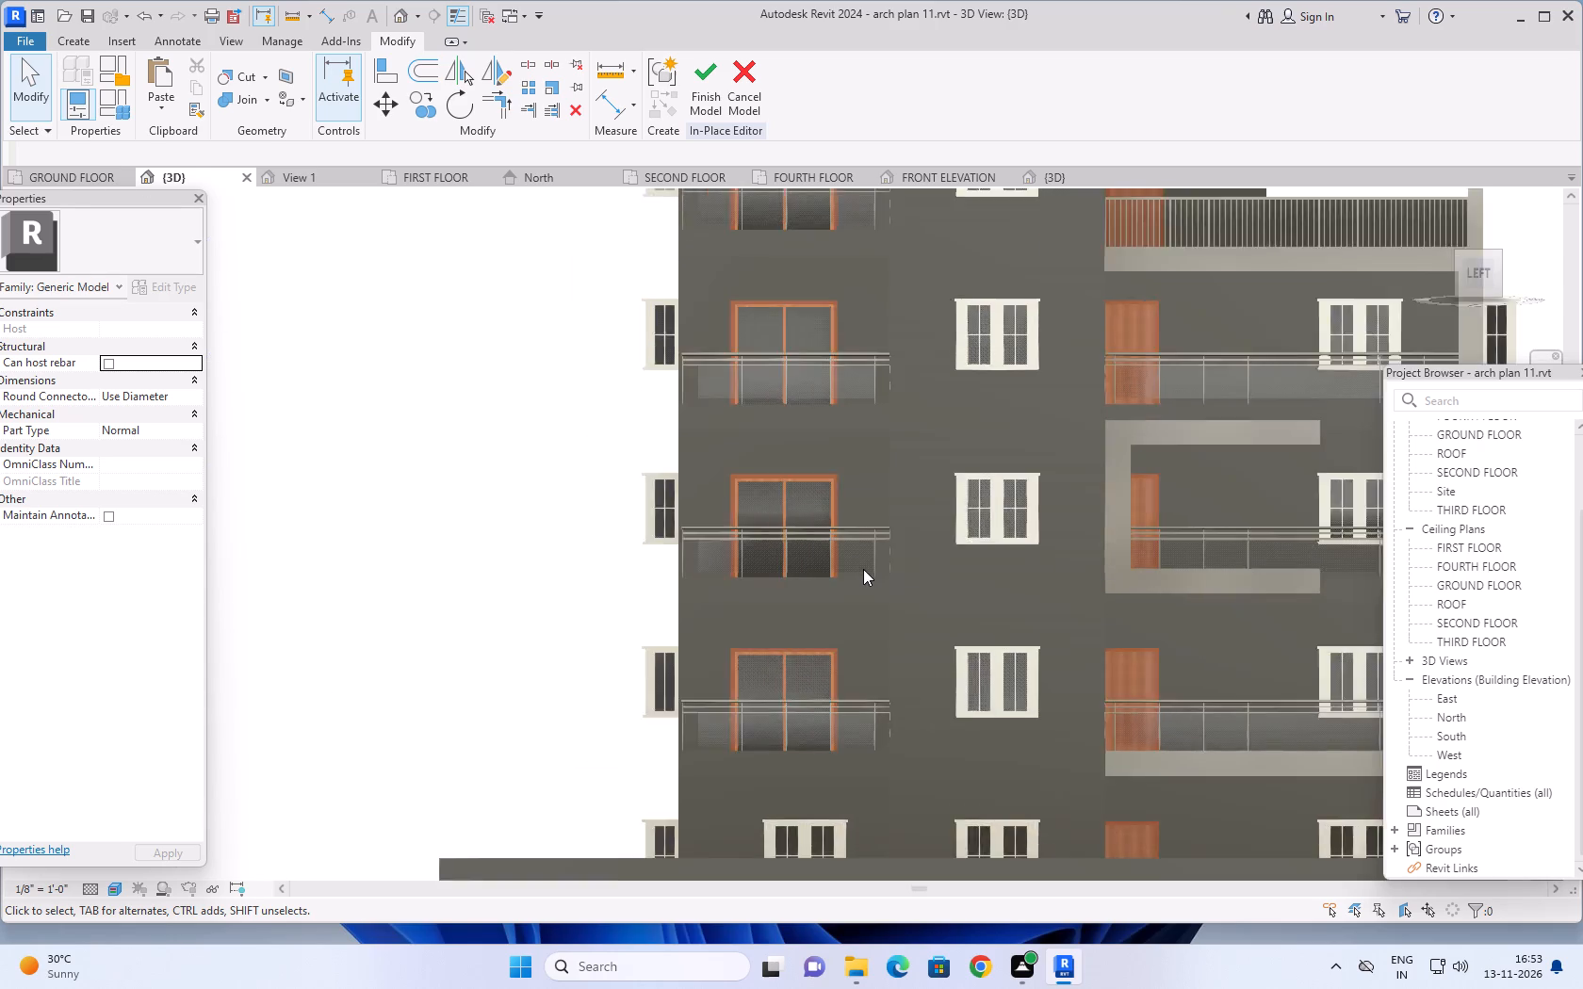
{"action": "scroll", "coordinate": [864, 573], "scroll_direction": "down", "scroll_amount": 5}
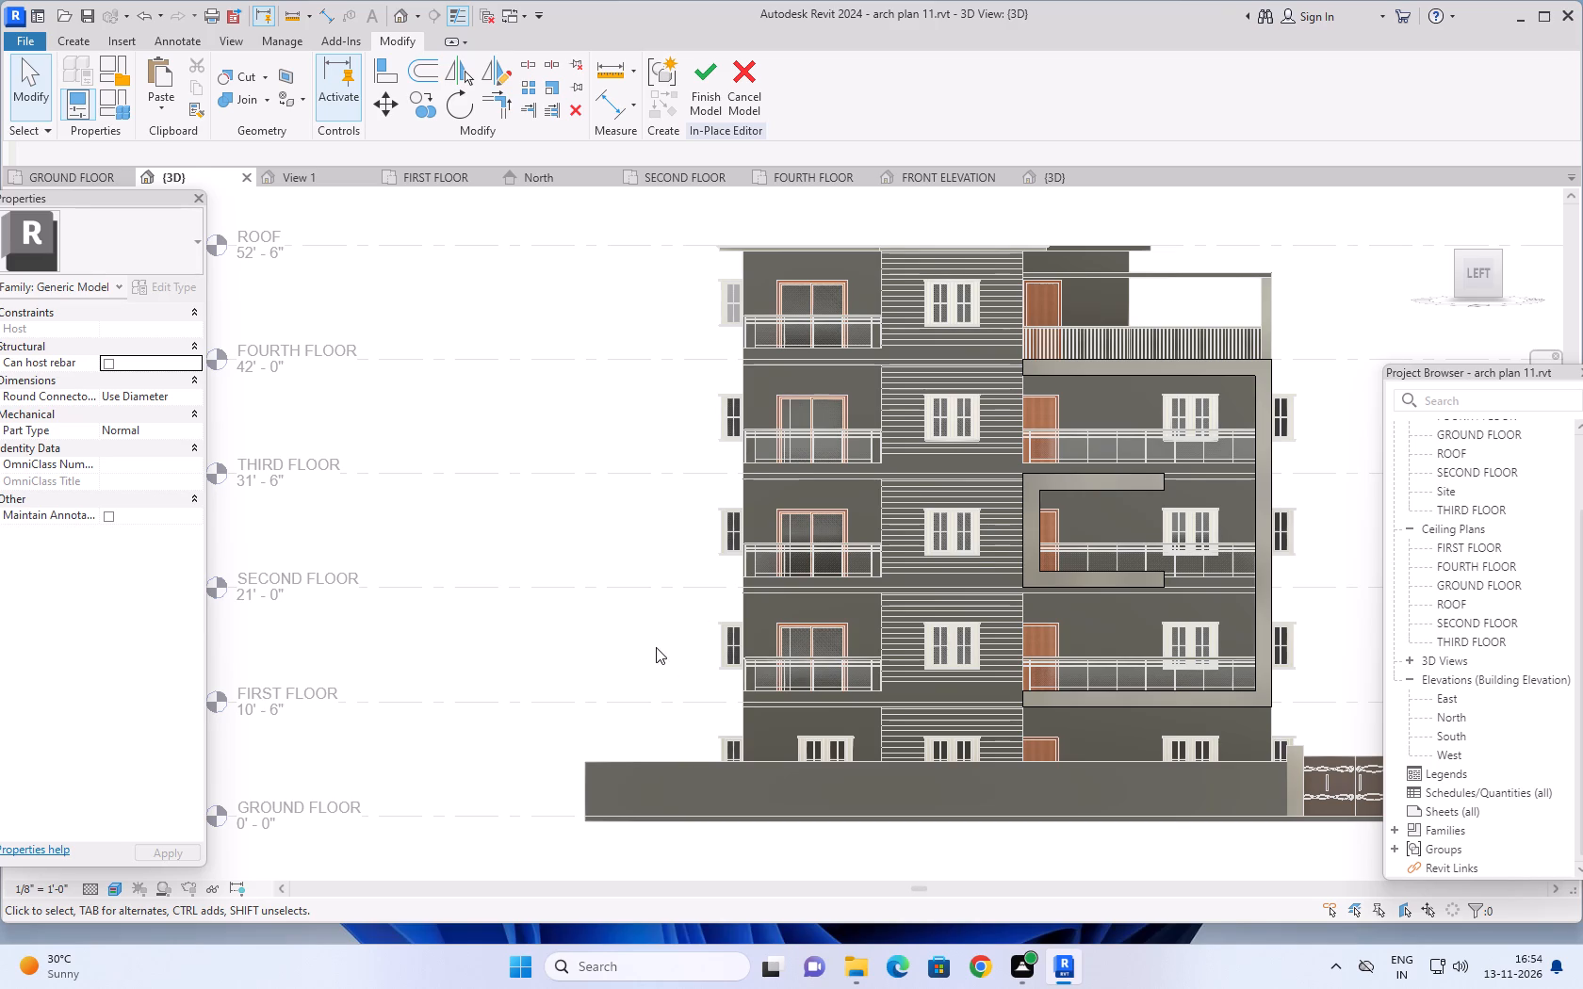
{"action": "scroll", "coordinate": [645, 635], "scroll_direction": "down", "scroll_amount": 1}
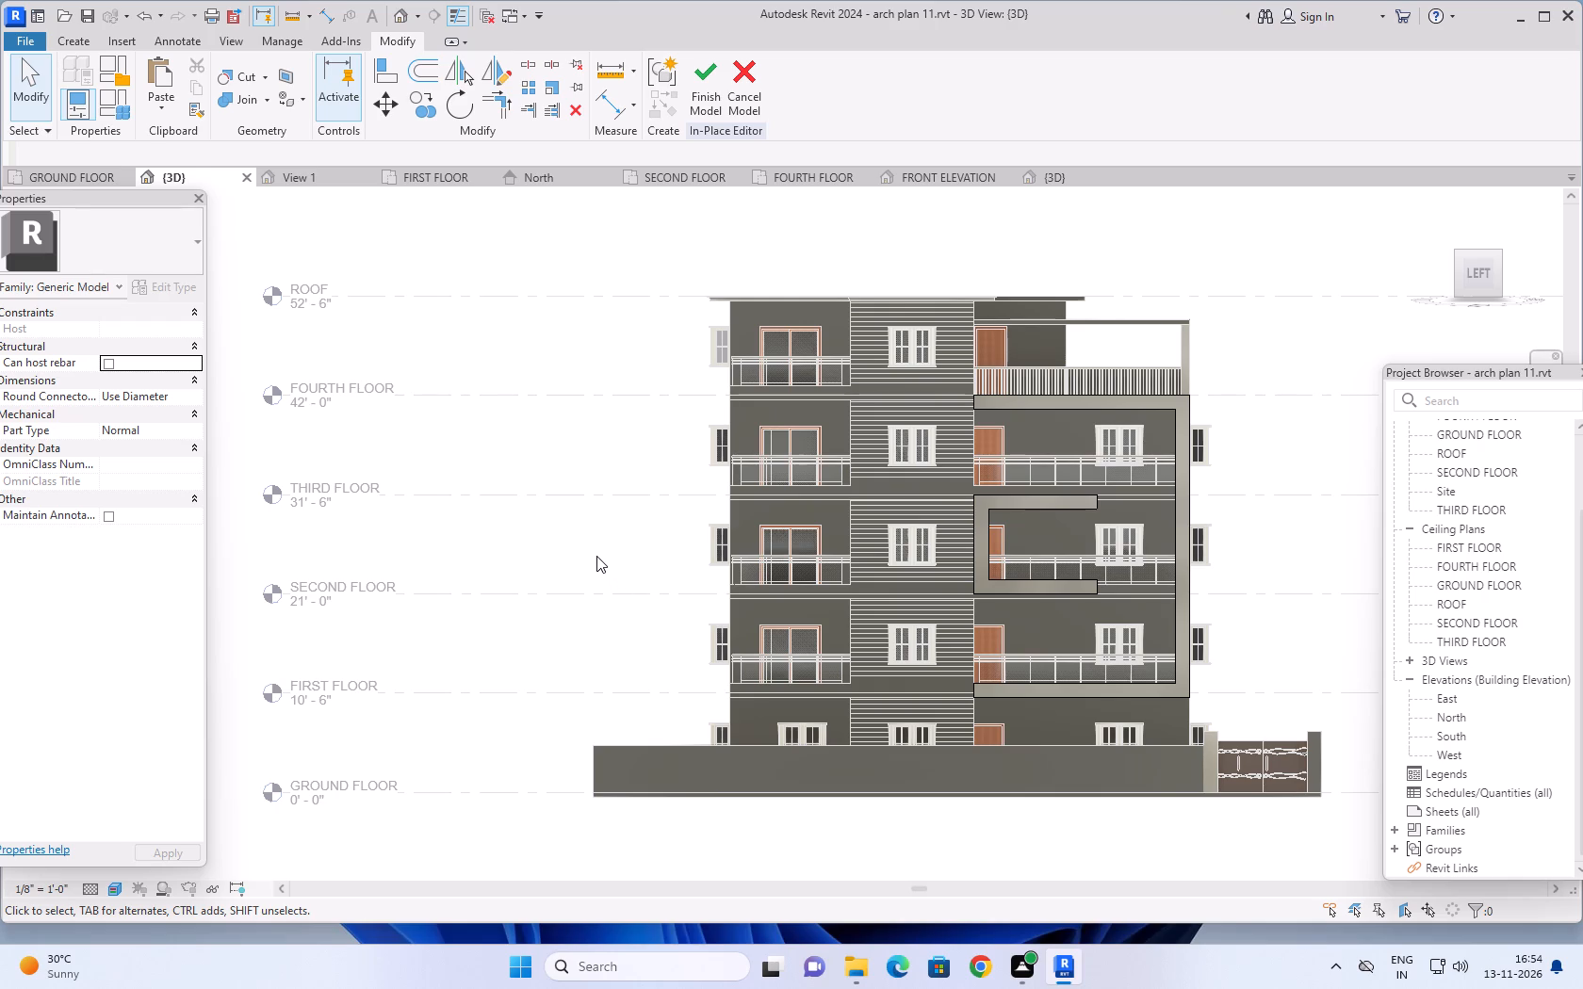
{"action": "scroll", "coordinate": [596, 556], "scroll_direction": "down", "scroll_amount": 1}
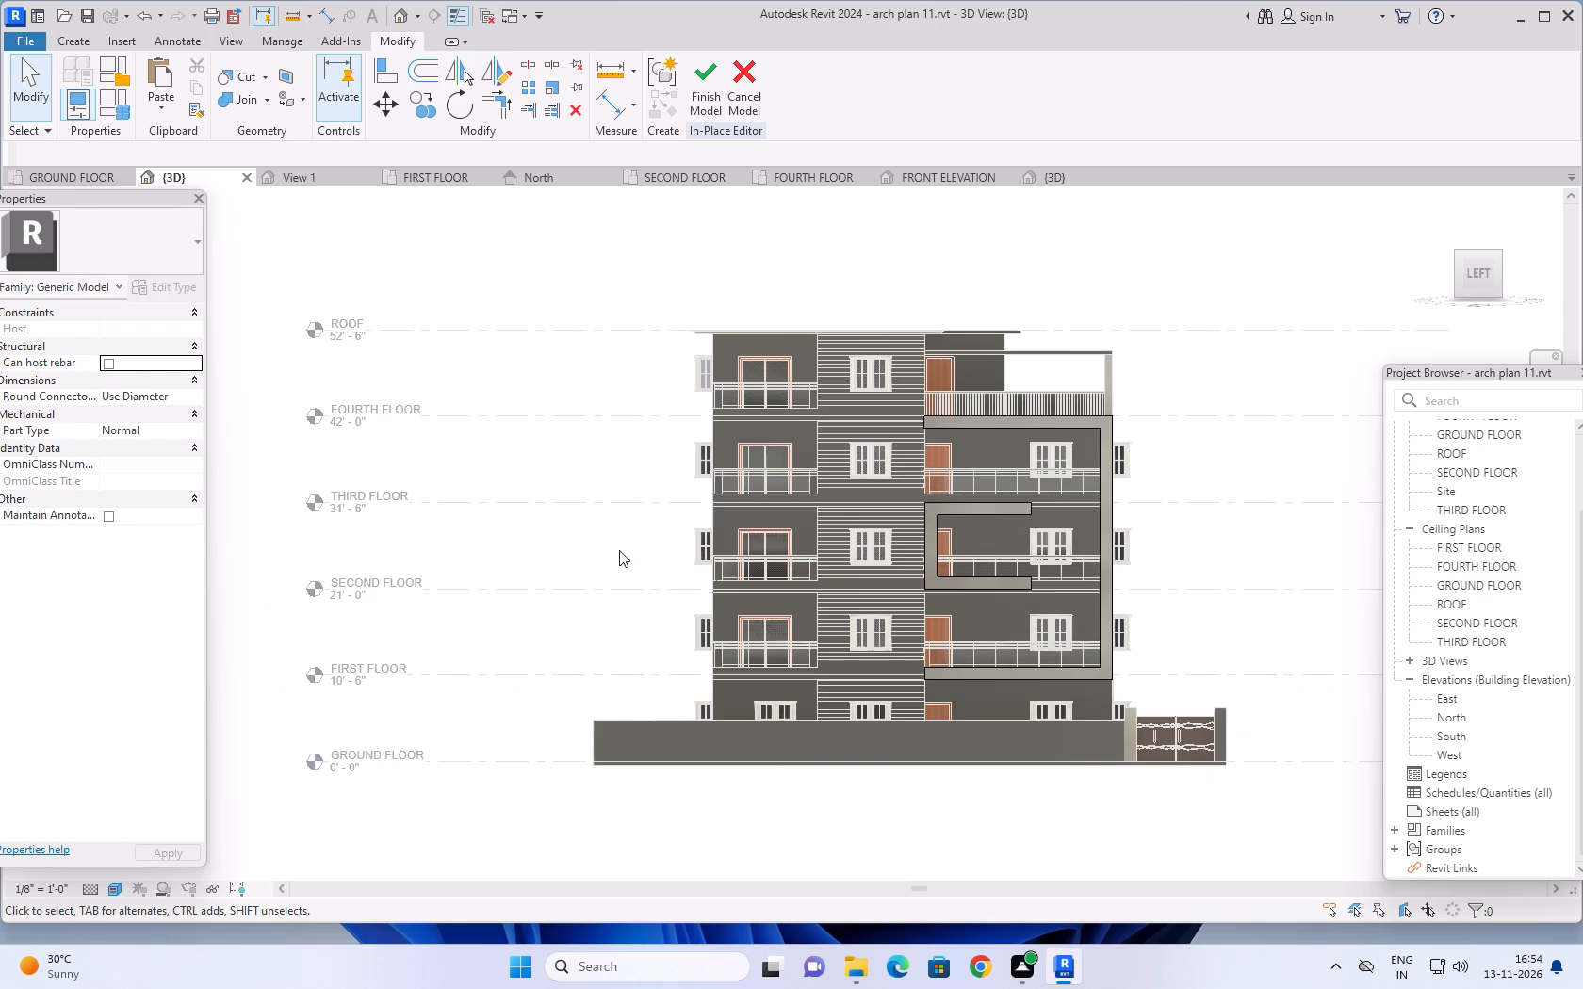
{"action": "middle_click_drag", "start_coordinate": [1205, 620], "coordinate": [1220, 528]}
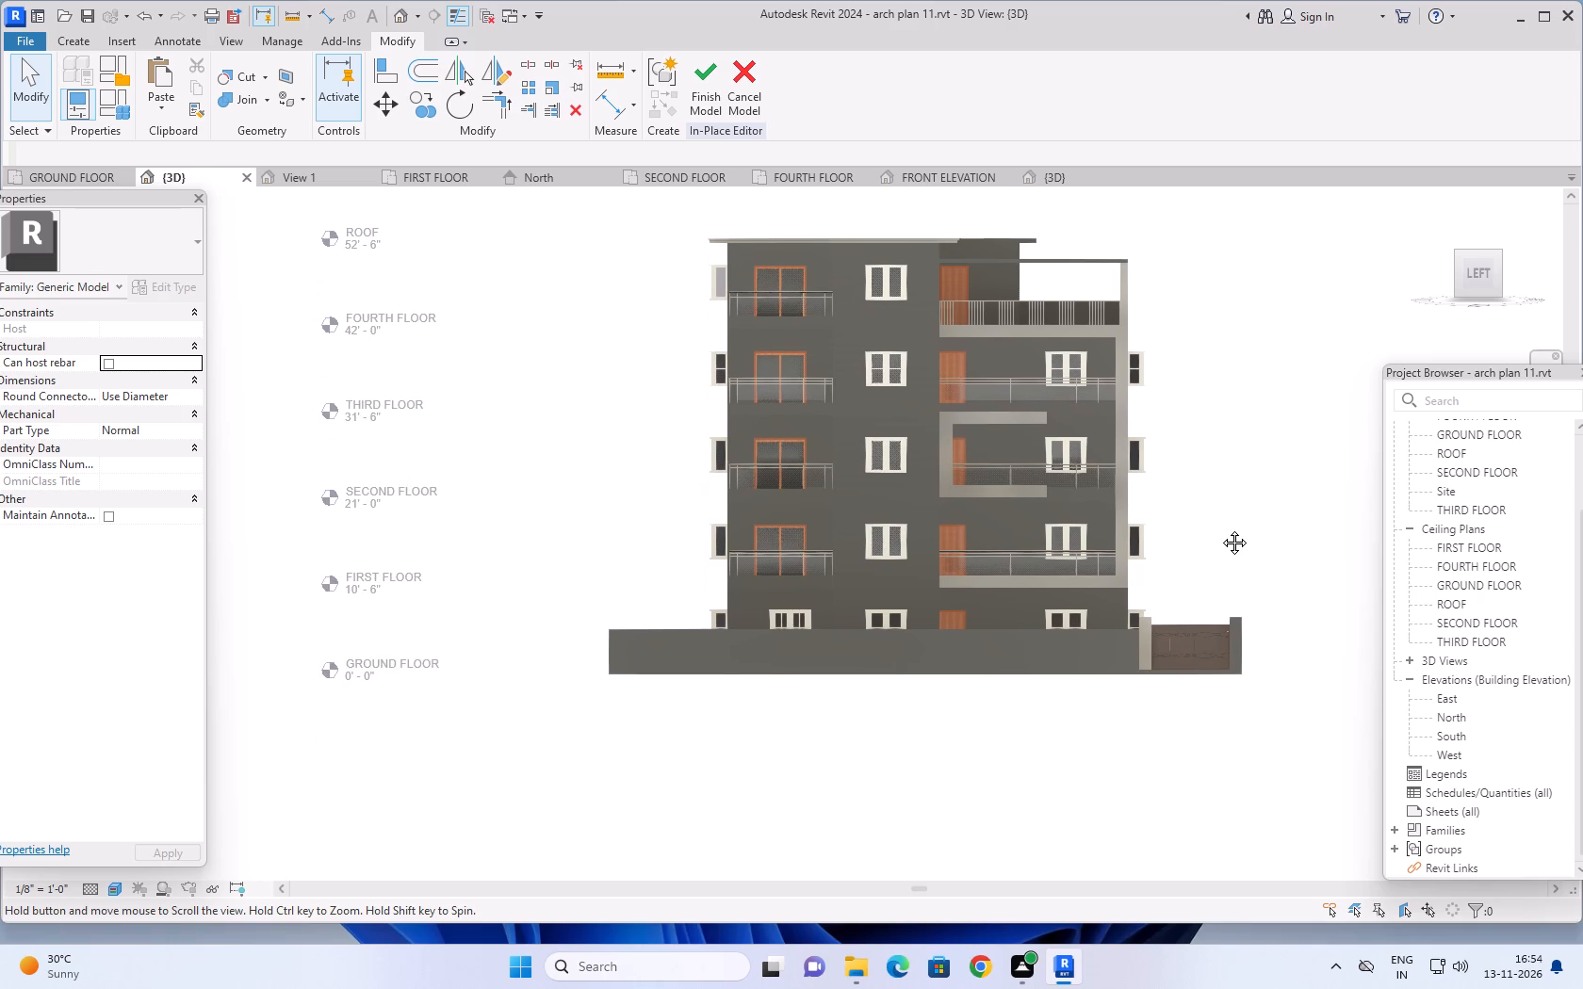
{"action": "middle_click_drag", "start_coordinate": [1220, 528], "coordinate": [1224, 554]}
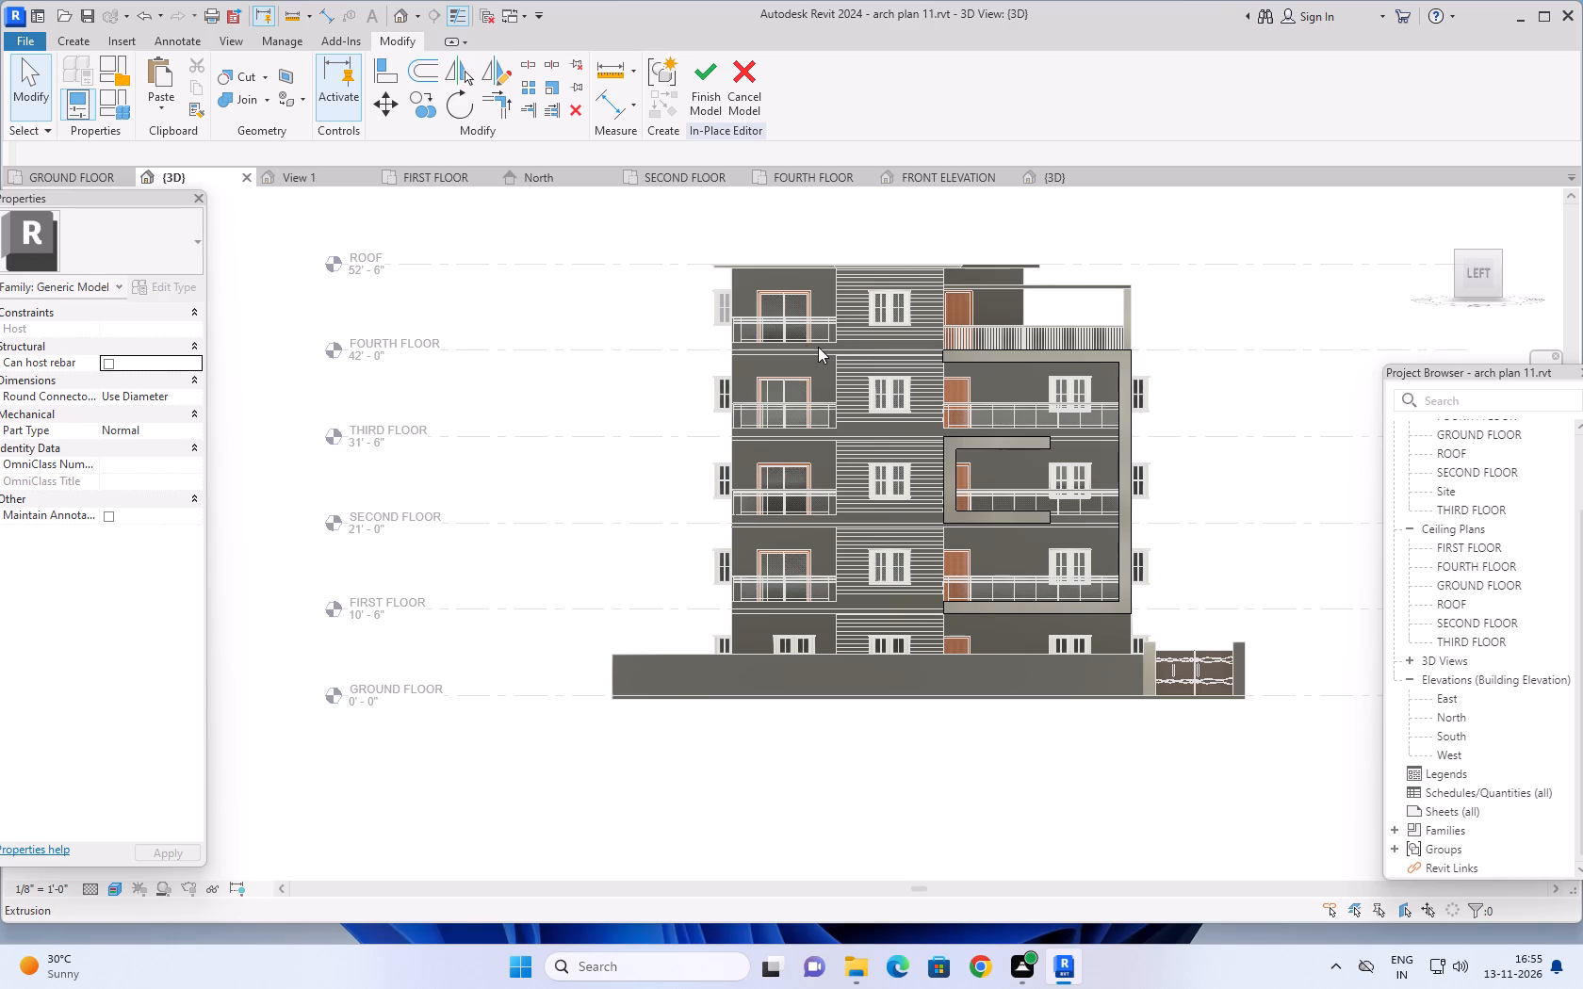
{"action": "left_click", "coordinate": [75, 38]}
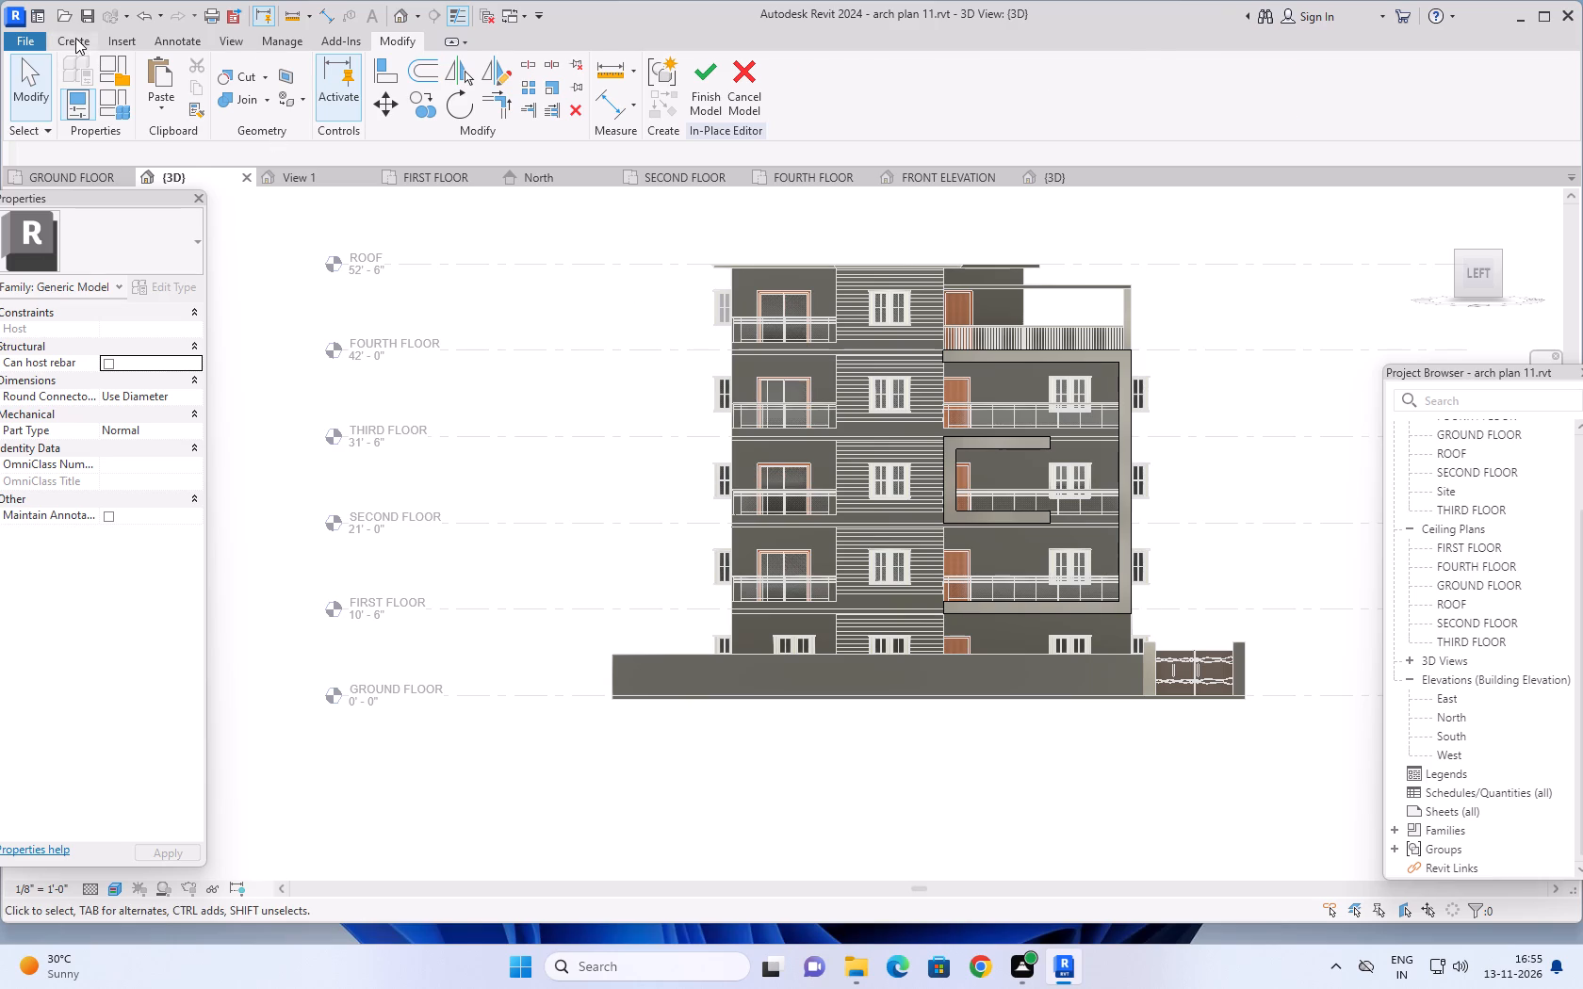
{"action": "left_click", "coordinate": [160, 66]}
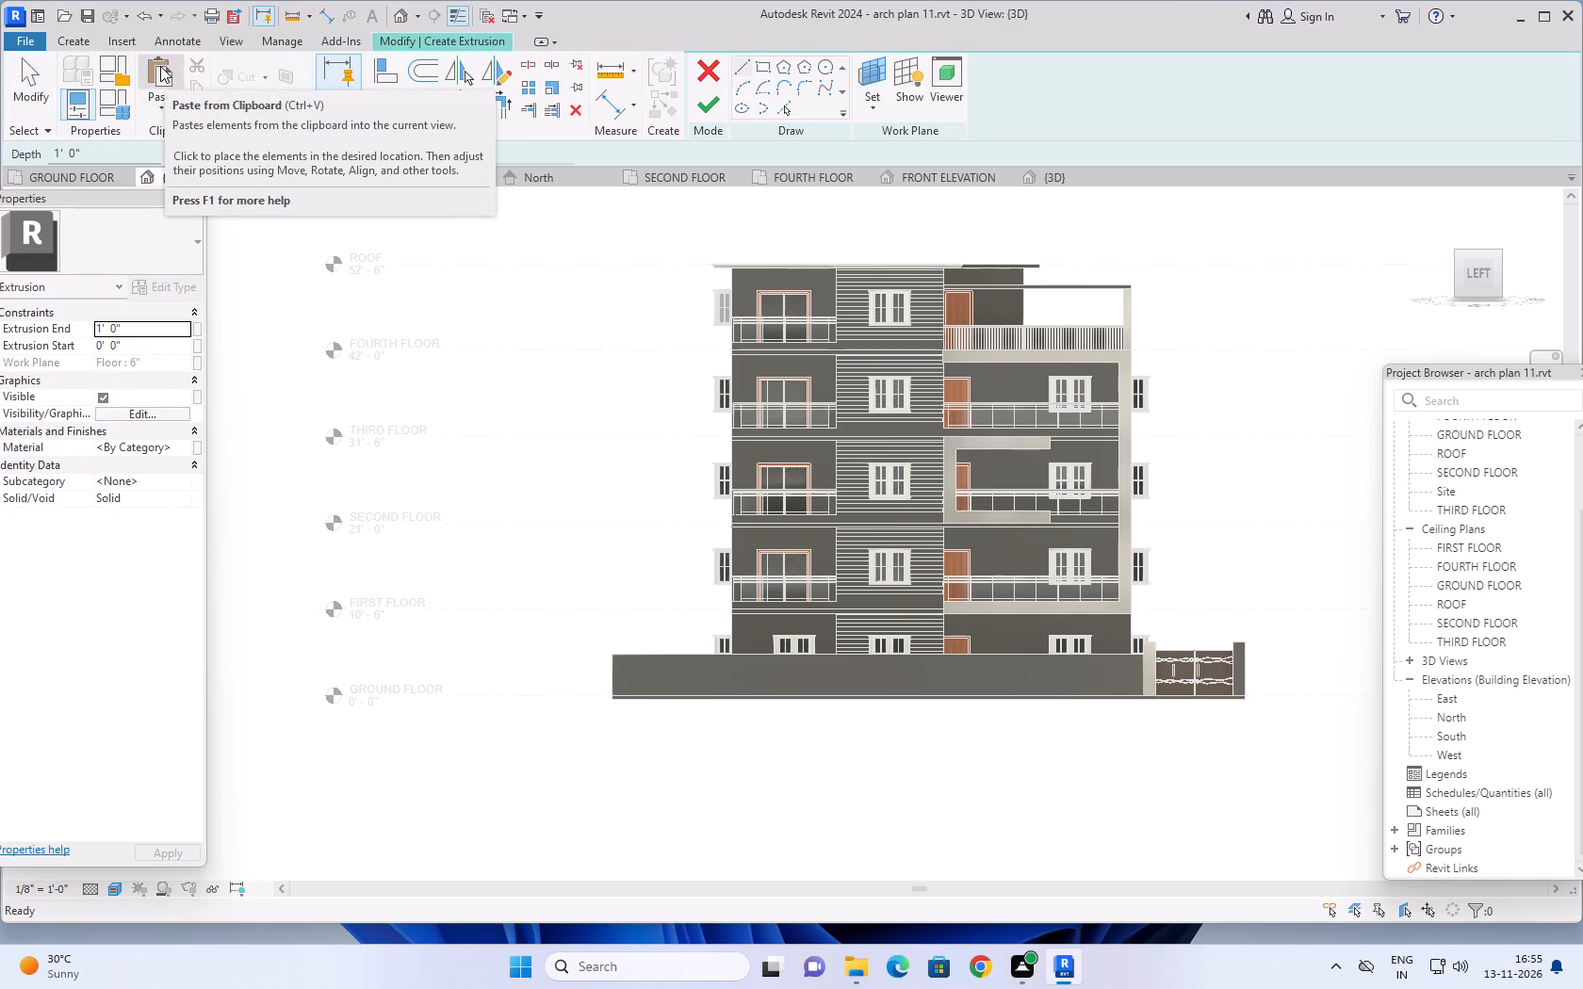
{"action": "left_click", "coordinate": [868, 105]}
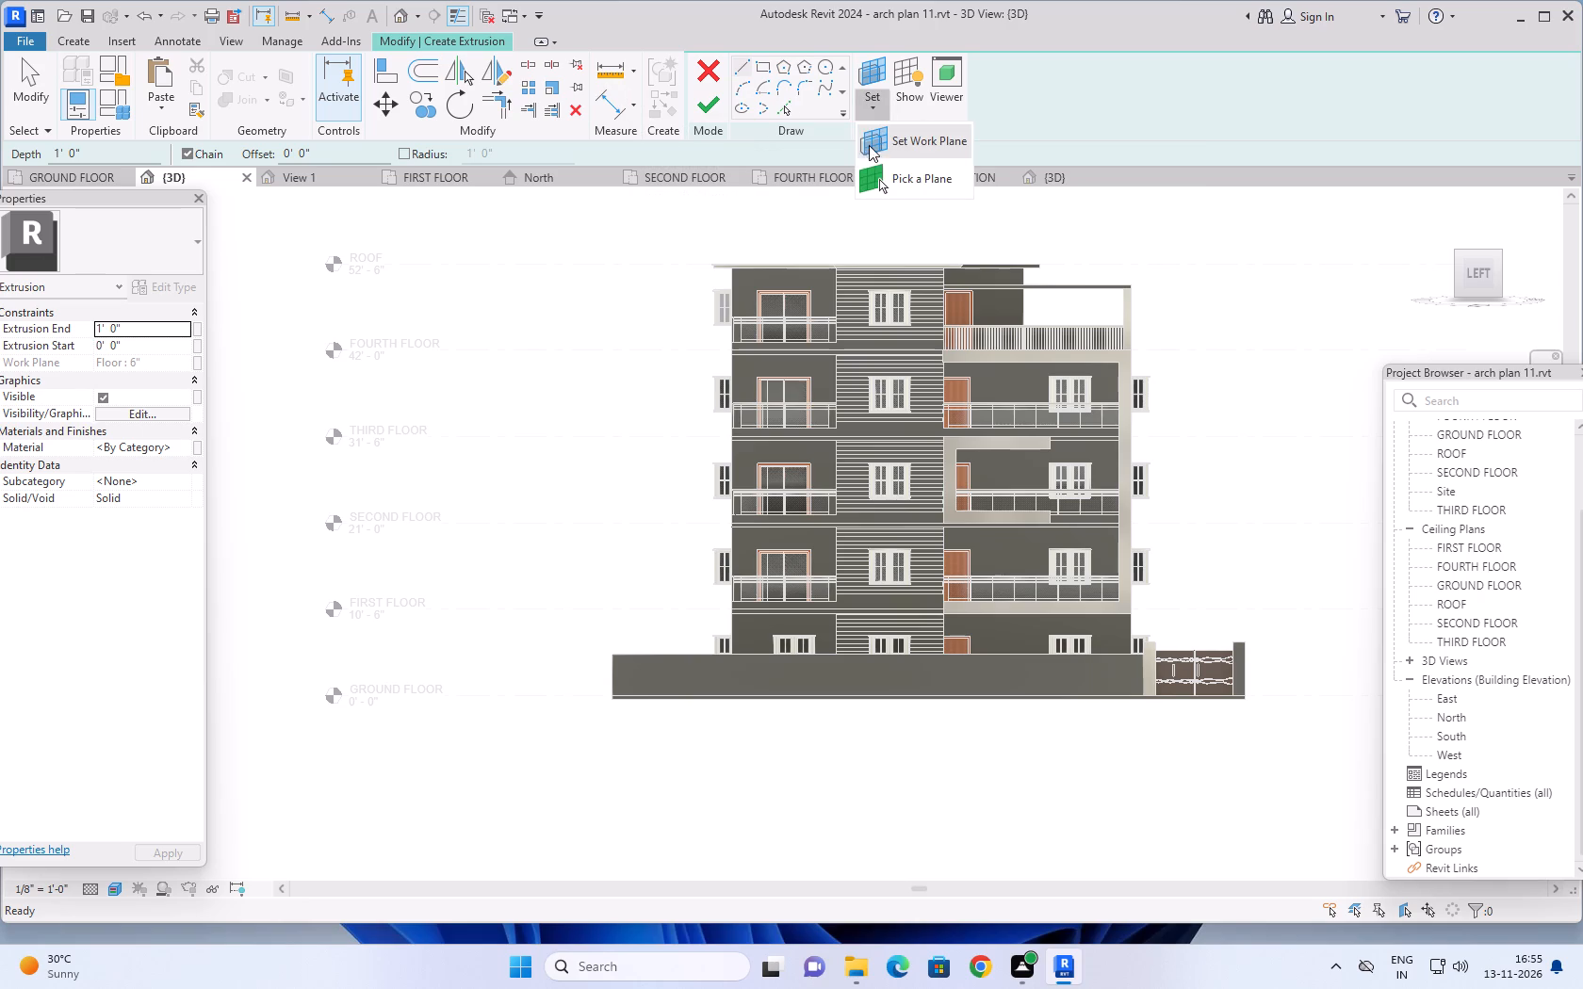
{"action": "left_click", "coordinate": [883, 173]}
{"action": "scroll", "coordinate": [787, 358], "scroll_direction": "up", "scroll_amount": 3}
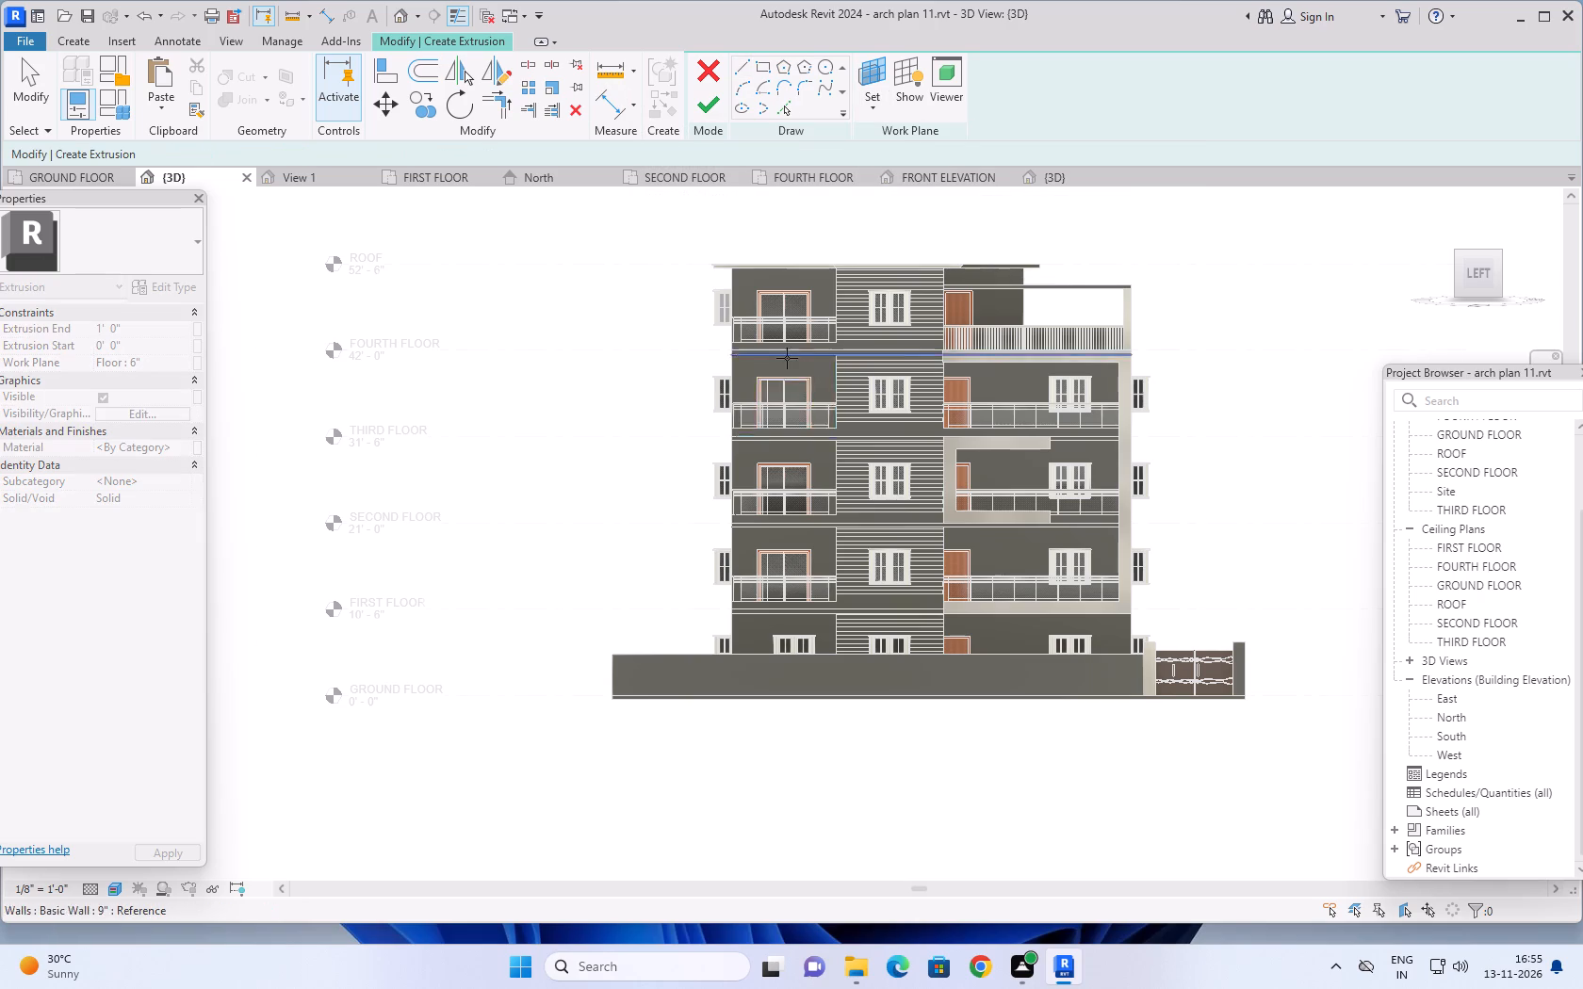
{"action": "scroll", "coordinate": [787, 358], "scroll_direction": "up", "scroll_amount": 7}
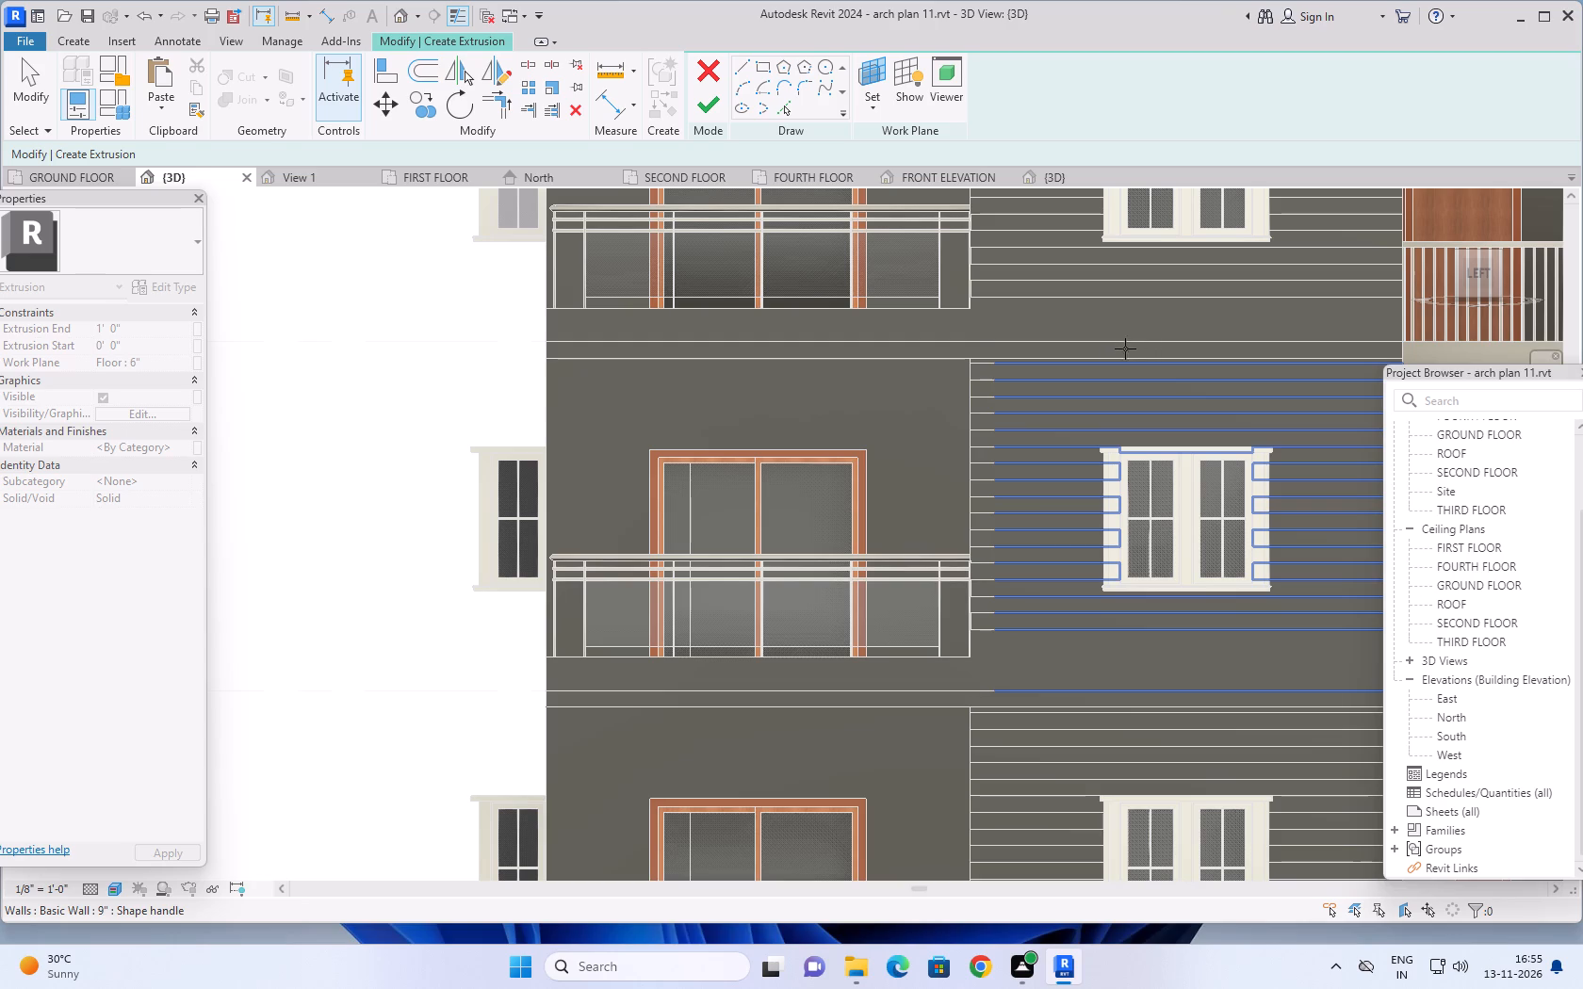
{"action": "scroll", "coordinate": [1116, 350], "scroll_direction": "up", "scroll_amount": 5}
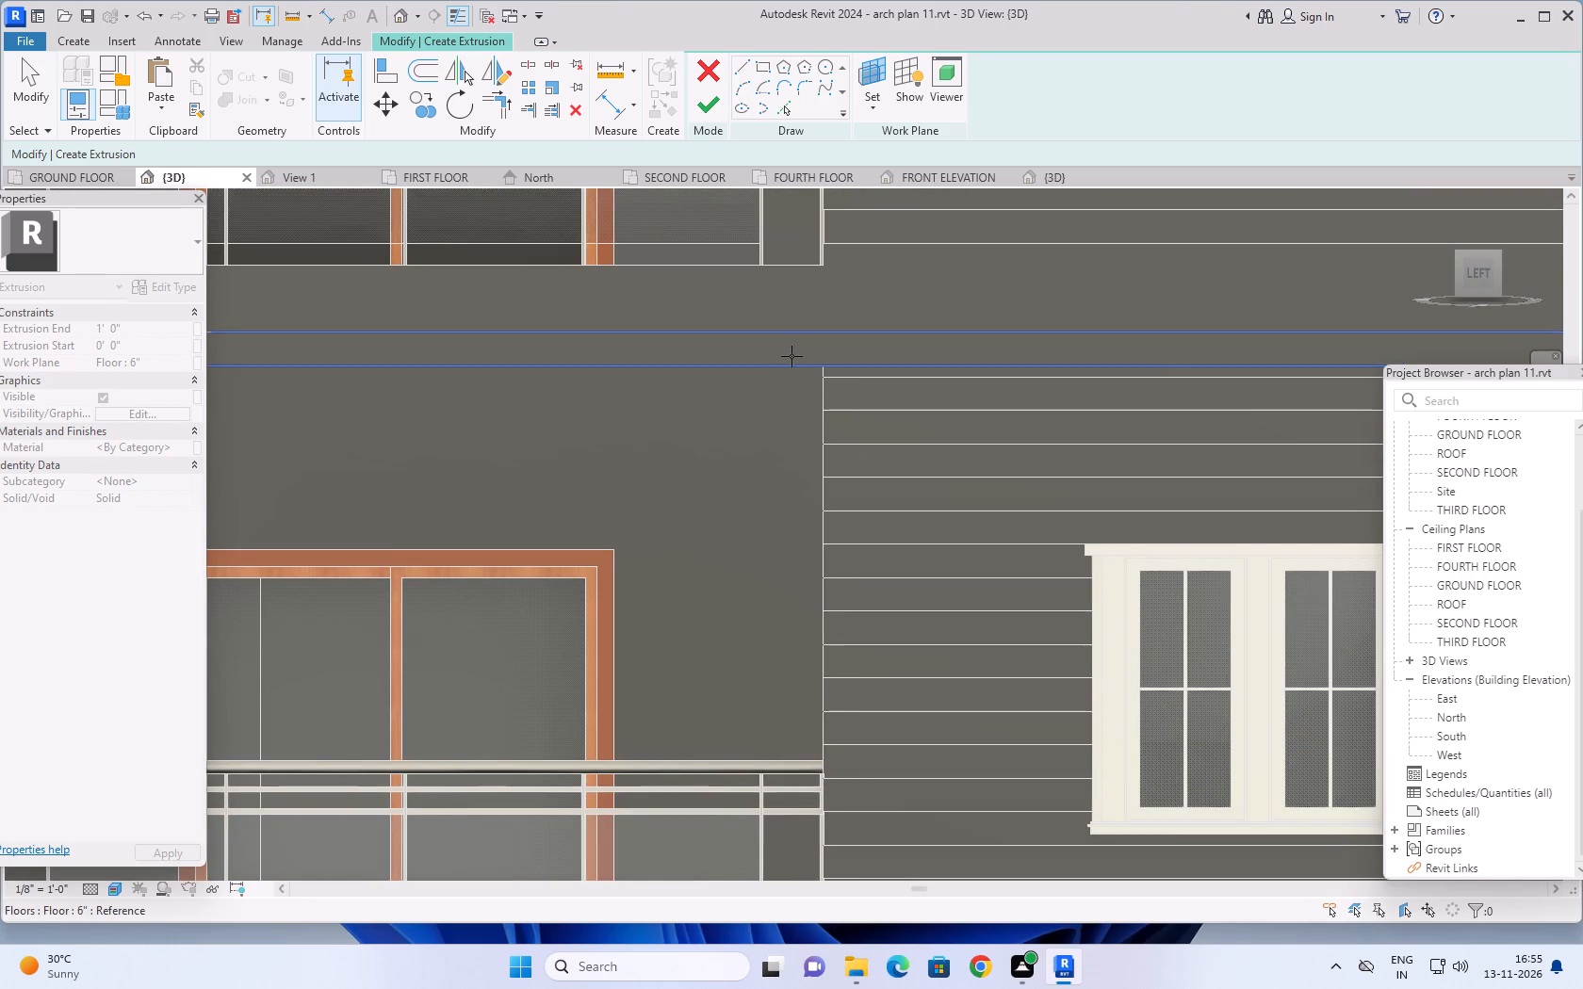
{"action": "left_click", "coordinate": [791, 352]}
{"action": "scroll", "coordinate": [791, 352], "scroll_direction": "down", "scroll_amount": 8}
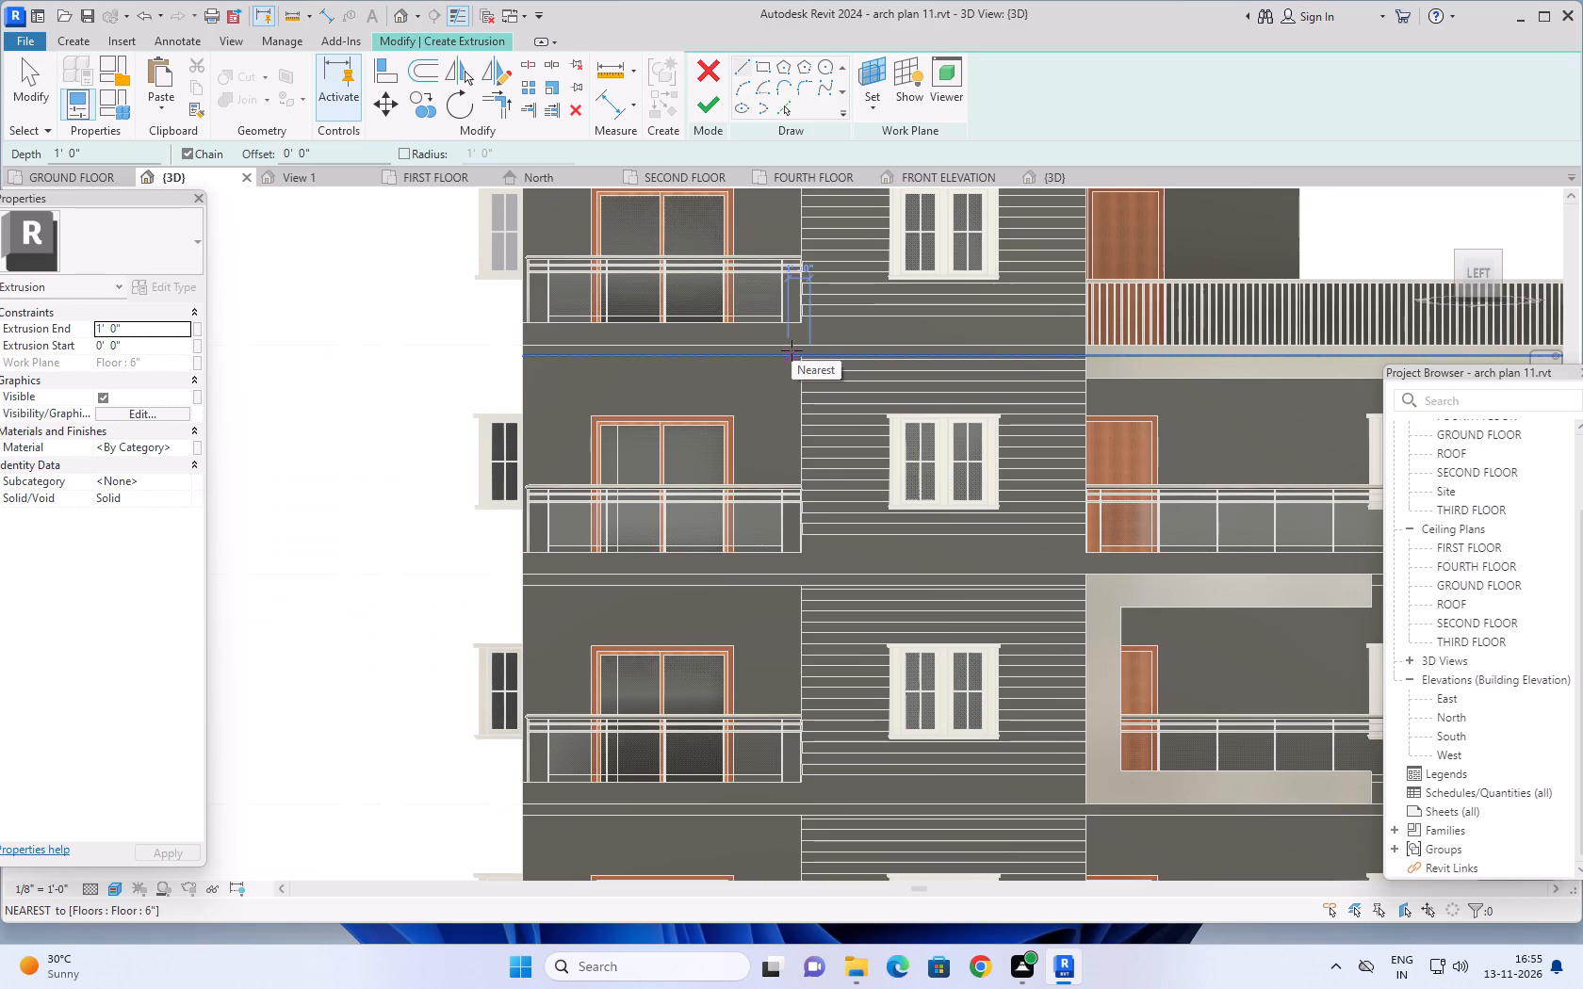
{"action": "scroll", "coordinate": [791, 350], "scroll_direction": "down", "scroll_amount": 3}
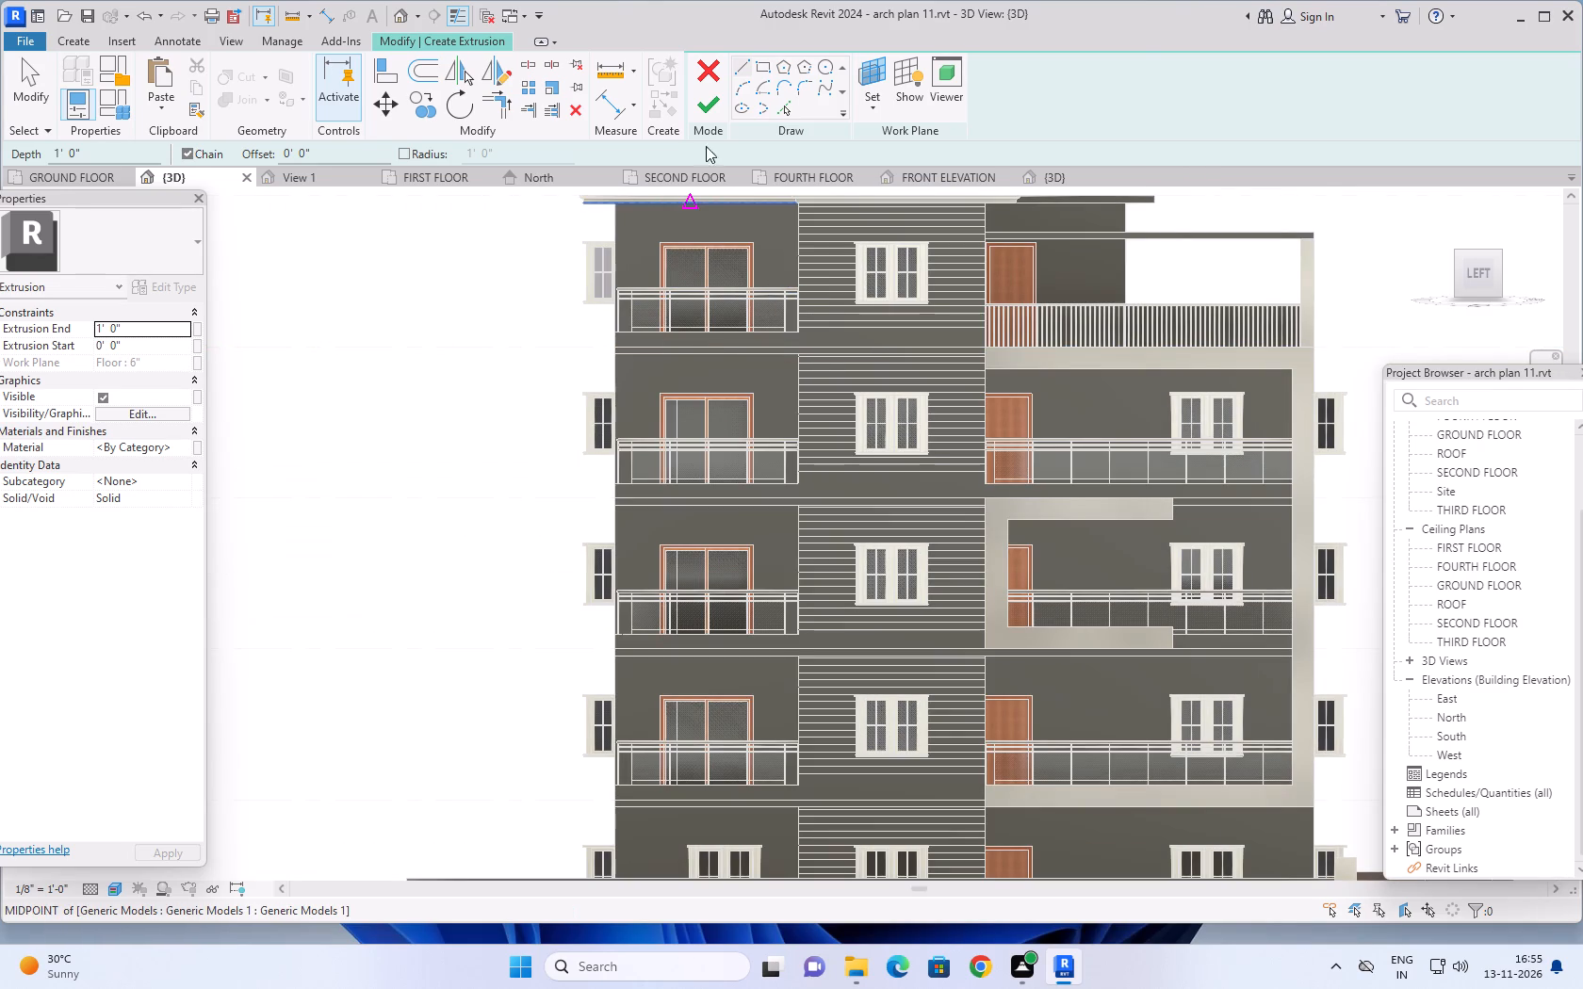
Sketch the frame's outer line up the fourth-floor sliding-door balcony's inner edge, across under the roof slab to the building corner, and 1' 6" down.
{"action": "left_click", "coordinate": [742, 65]}
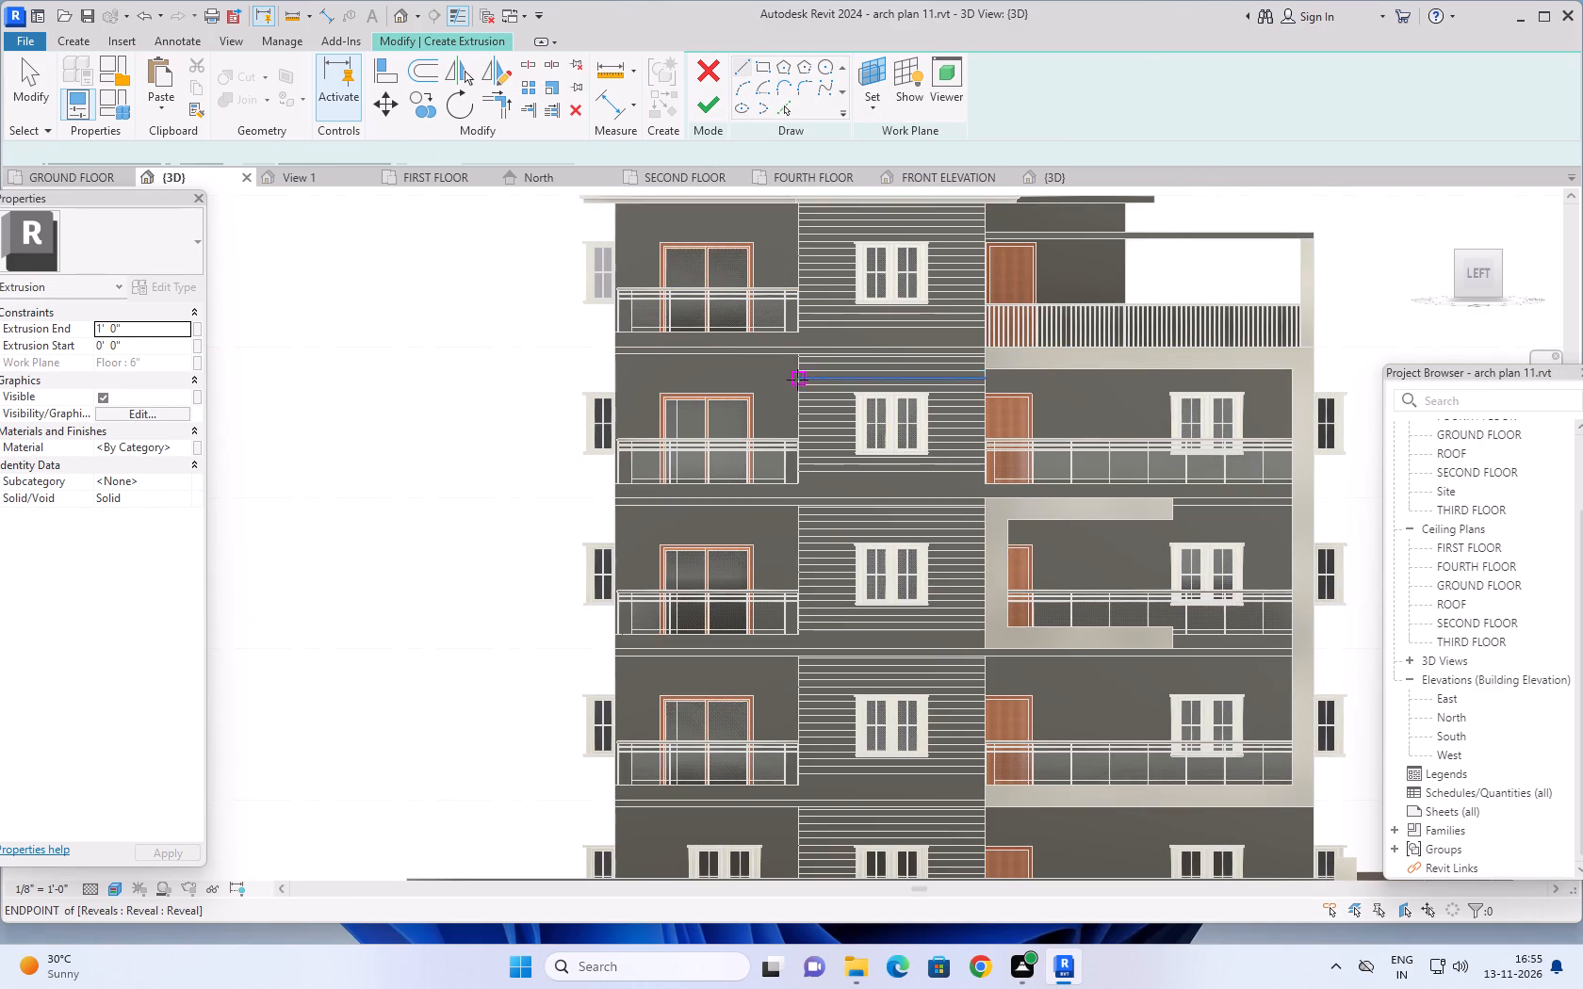
{"action": "scroll", "coordinate": [792, 360], "scroll_direction": "down", "scroll_amount": 1}
{"action": "scroll", "coordinate": [792, 365], "scroll_direction": "up", "scroll_amount": 2}
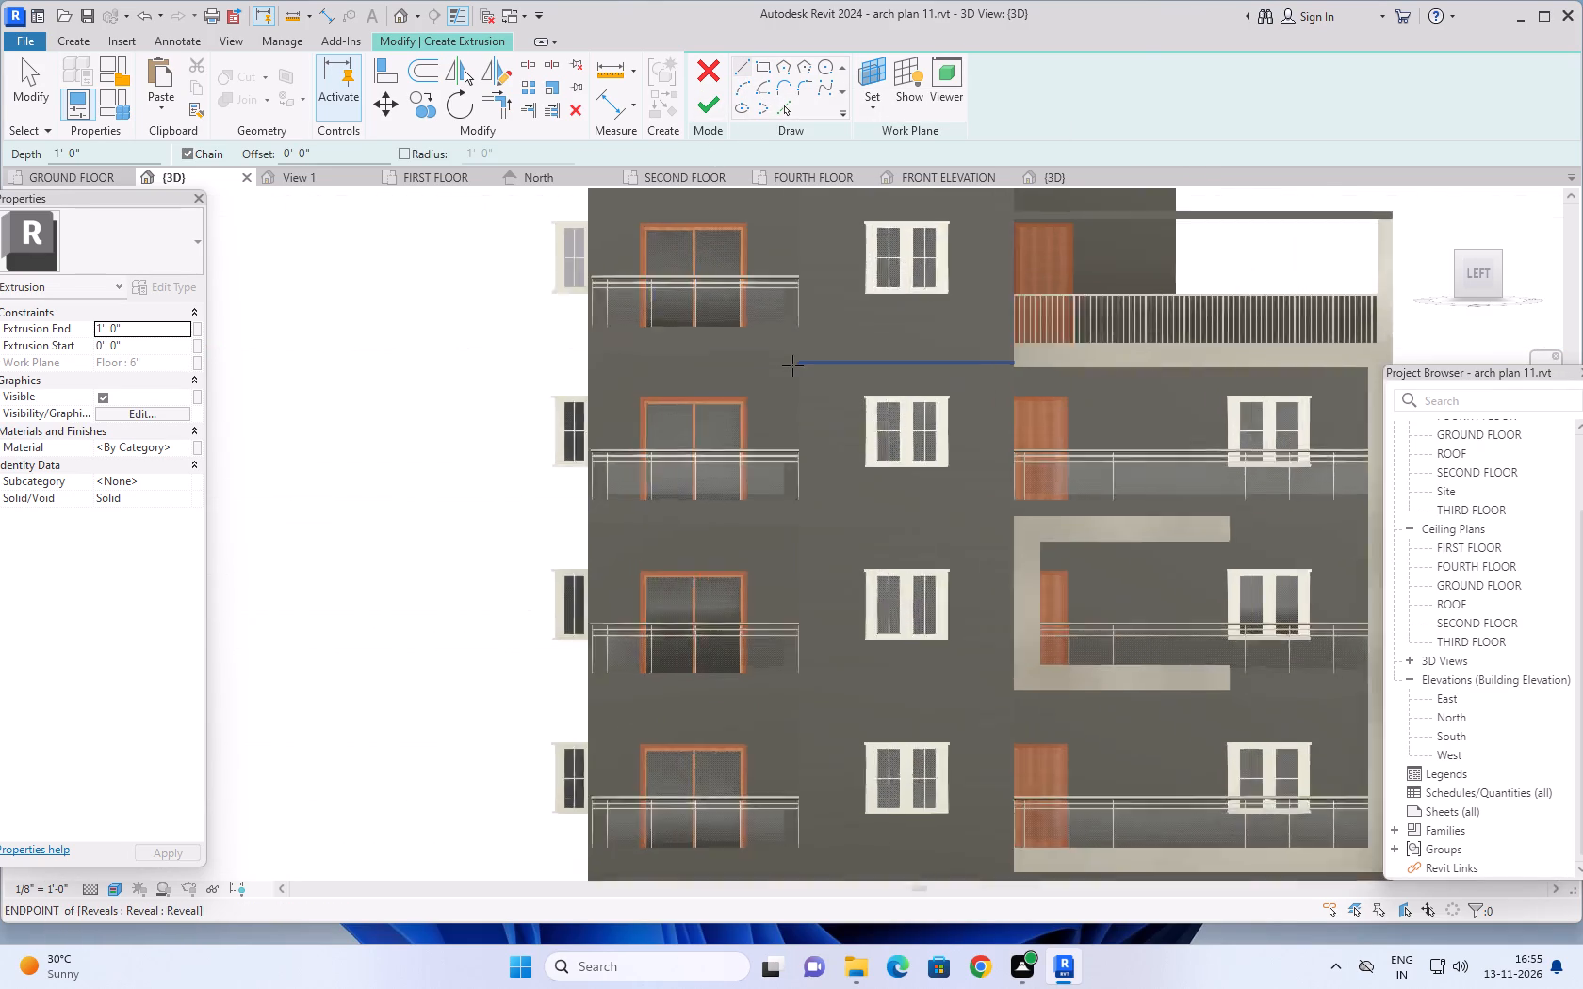
{"action": "left_click", "coordinate": [800, 326]}
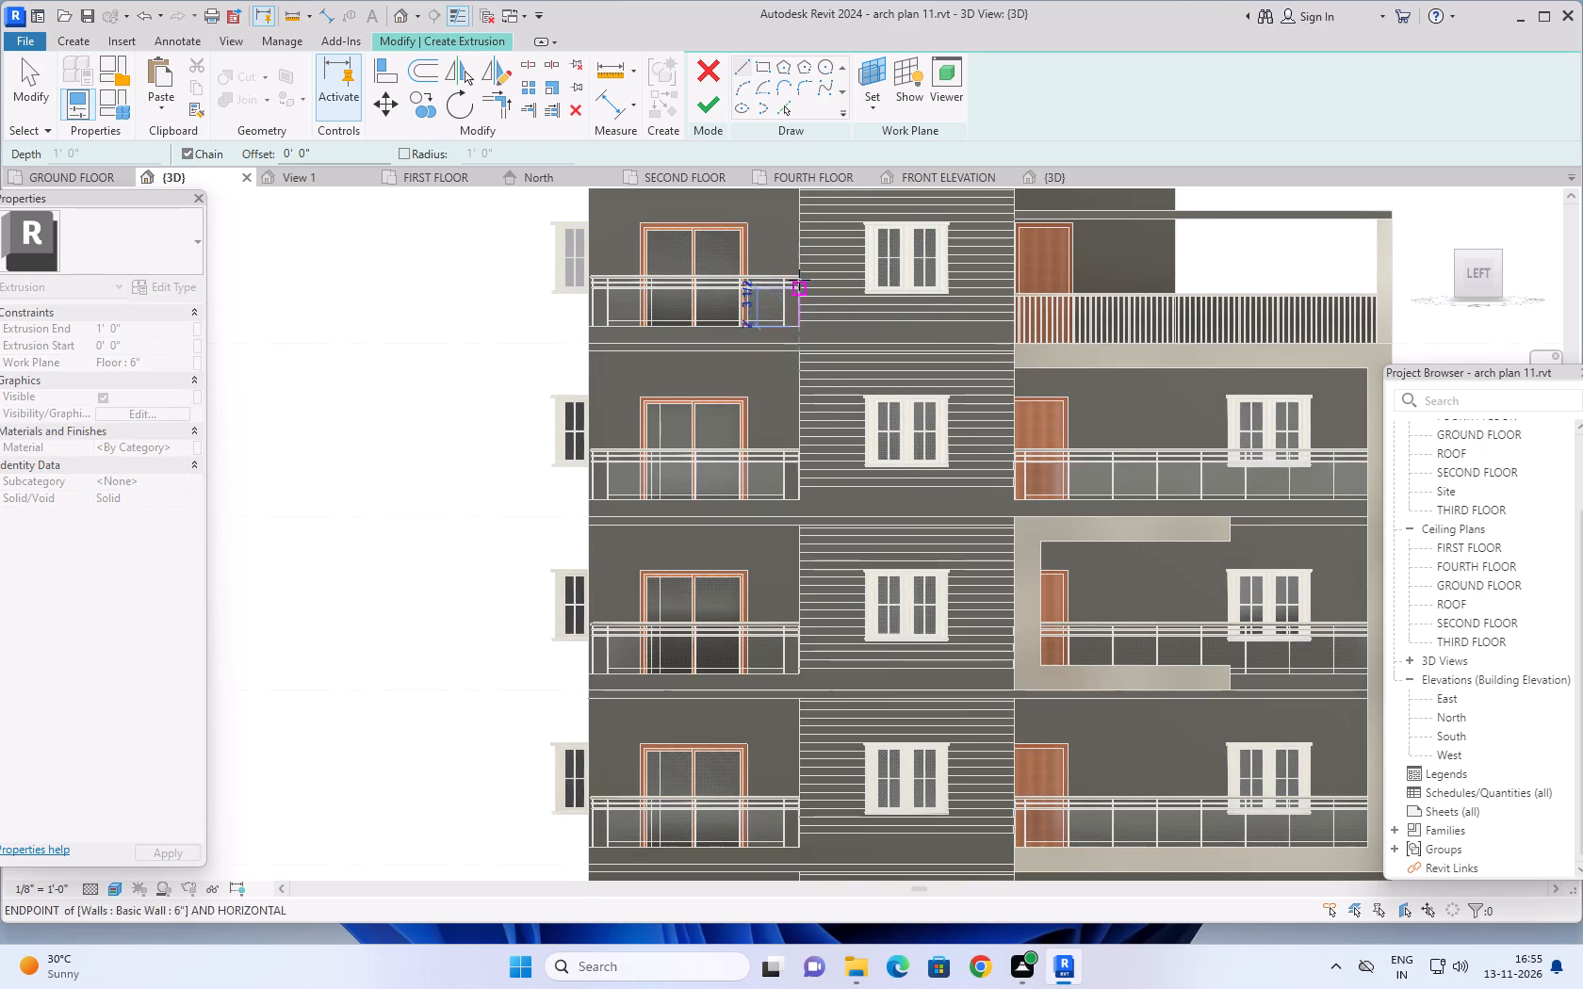
{"action": "scroll", "coordinate": [794, 263], "scroll_direction": "down", "scroll_amount": 2}
{"action": "middle_click_drag", "start_coordinate": [794, 263], "coordinate": [791, 410]}
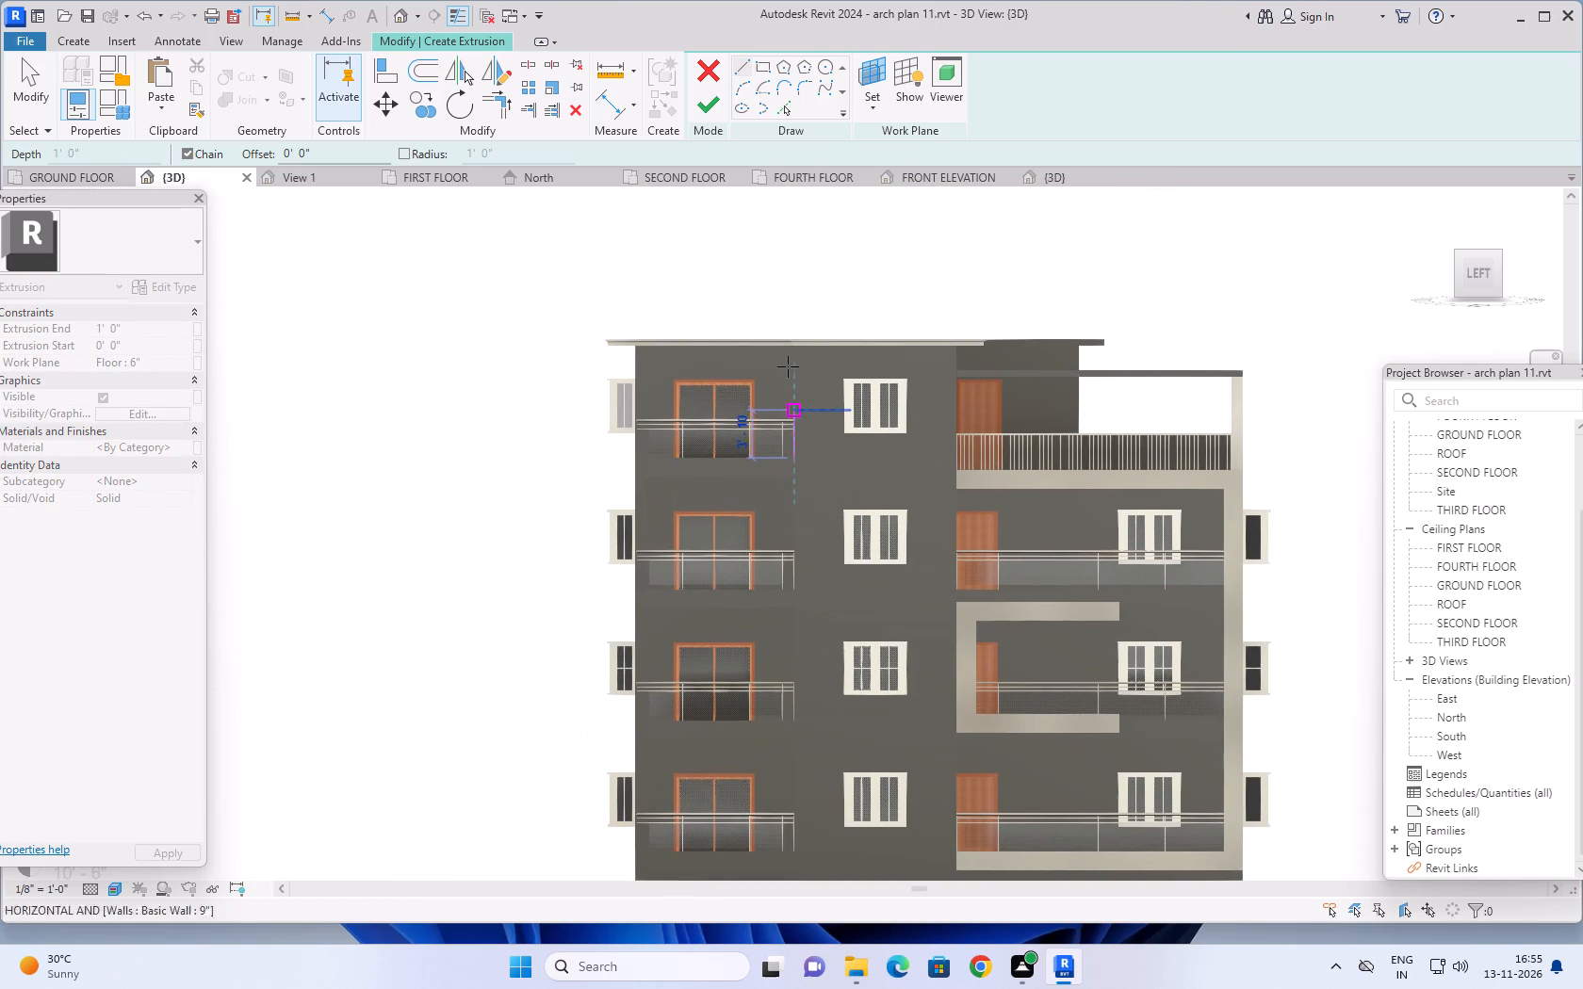
{"action": "scroll", "coordinate": [788, 359], "scroll_direction": "up", "scroll_amount": 4}
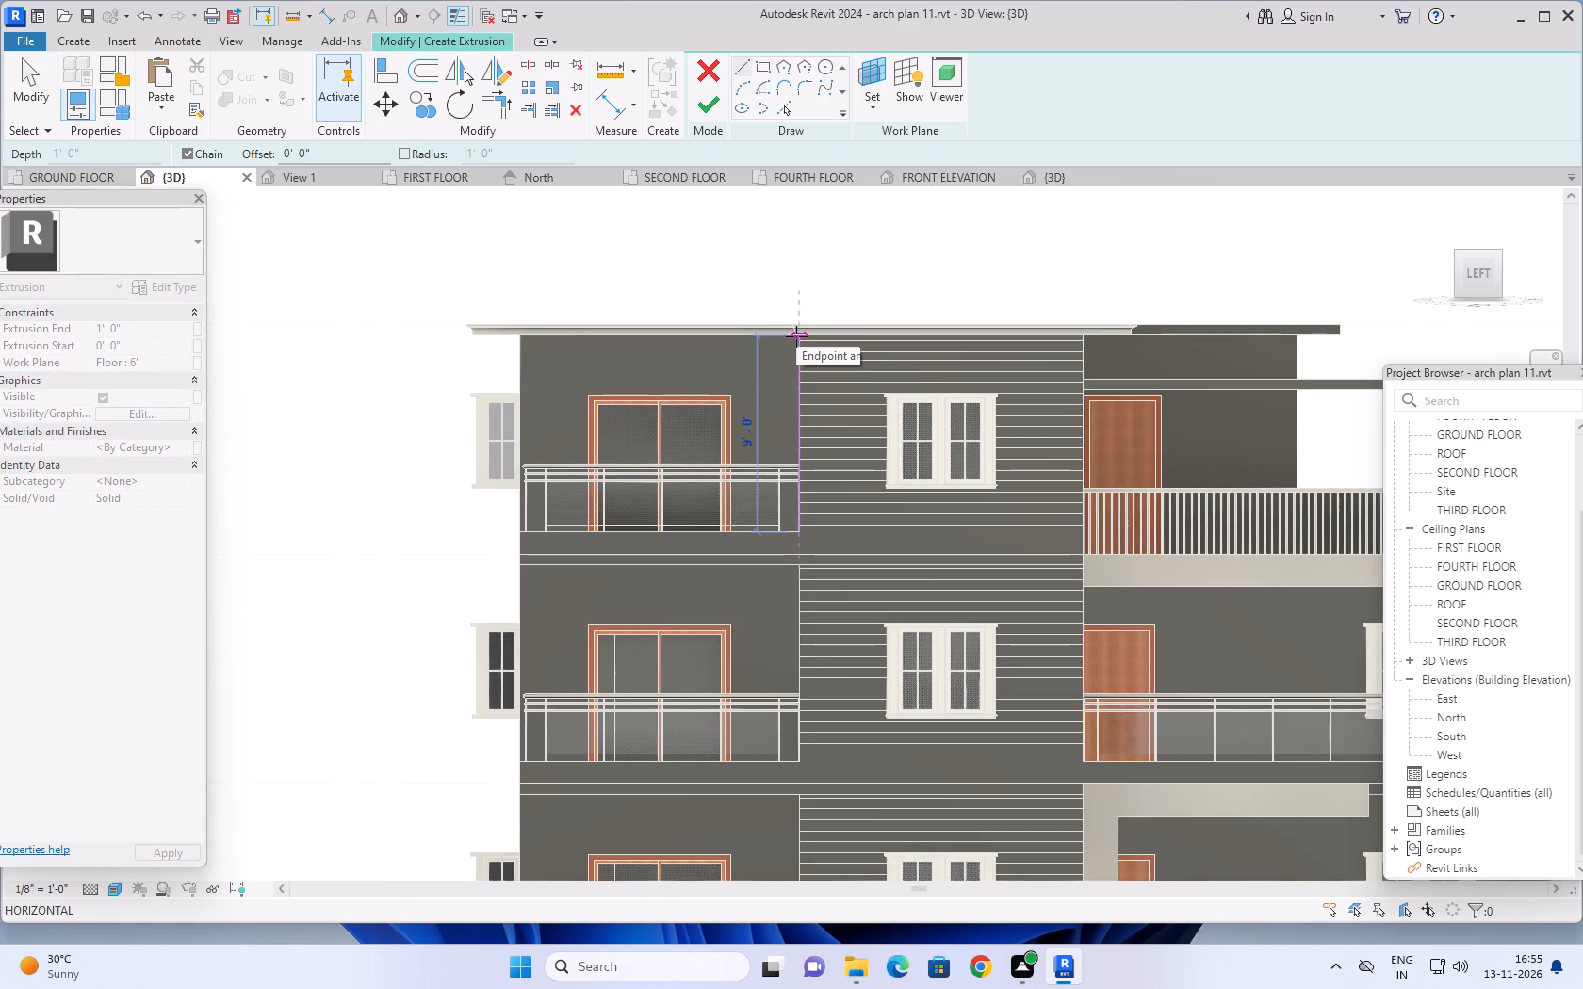
{"action": "scroll", "coordinate": [796, 336], "scroll_direction": "up", "scroll_amount": 5}
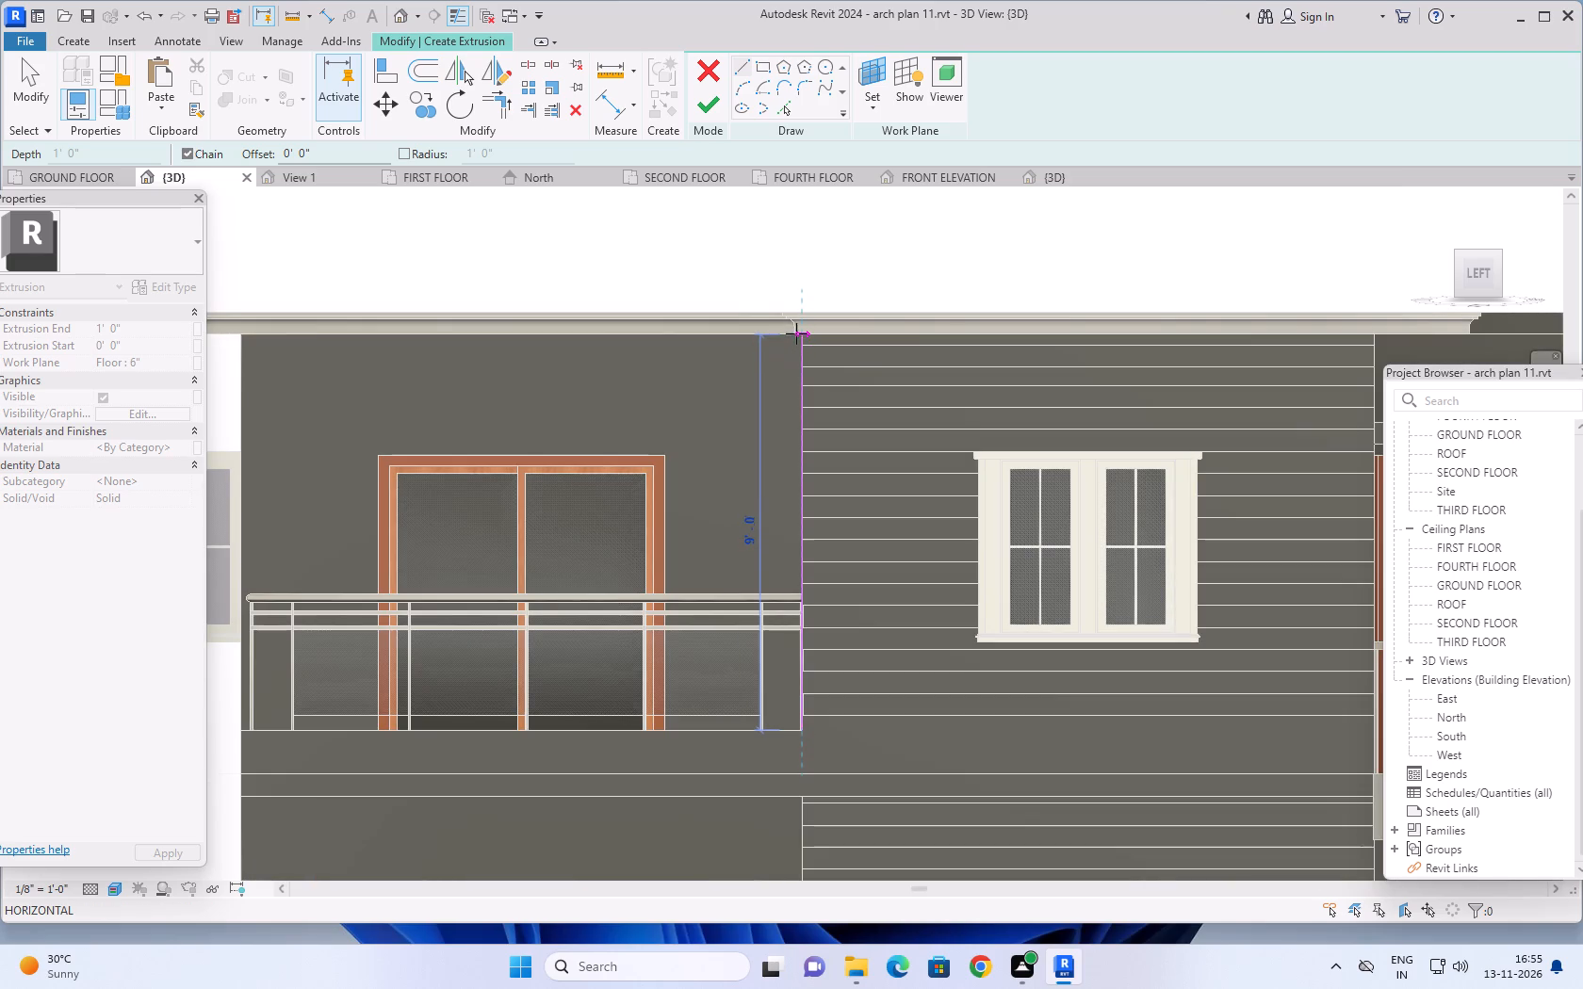
{"action": "left_click", "coordinate": [801, 331]}
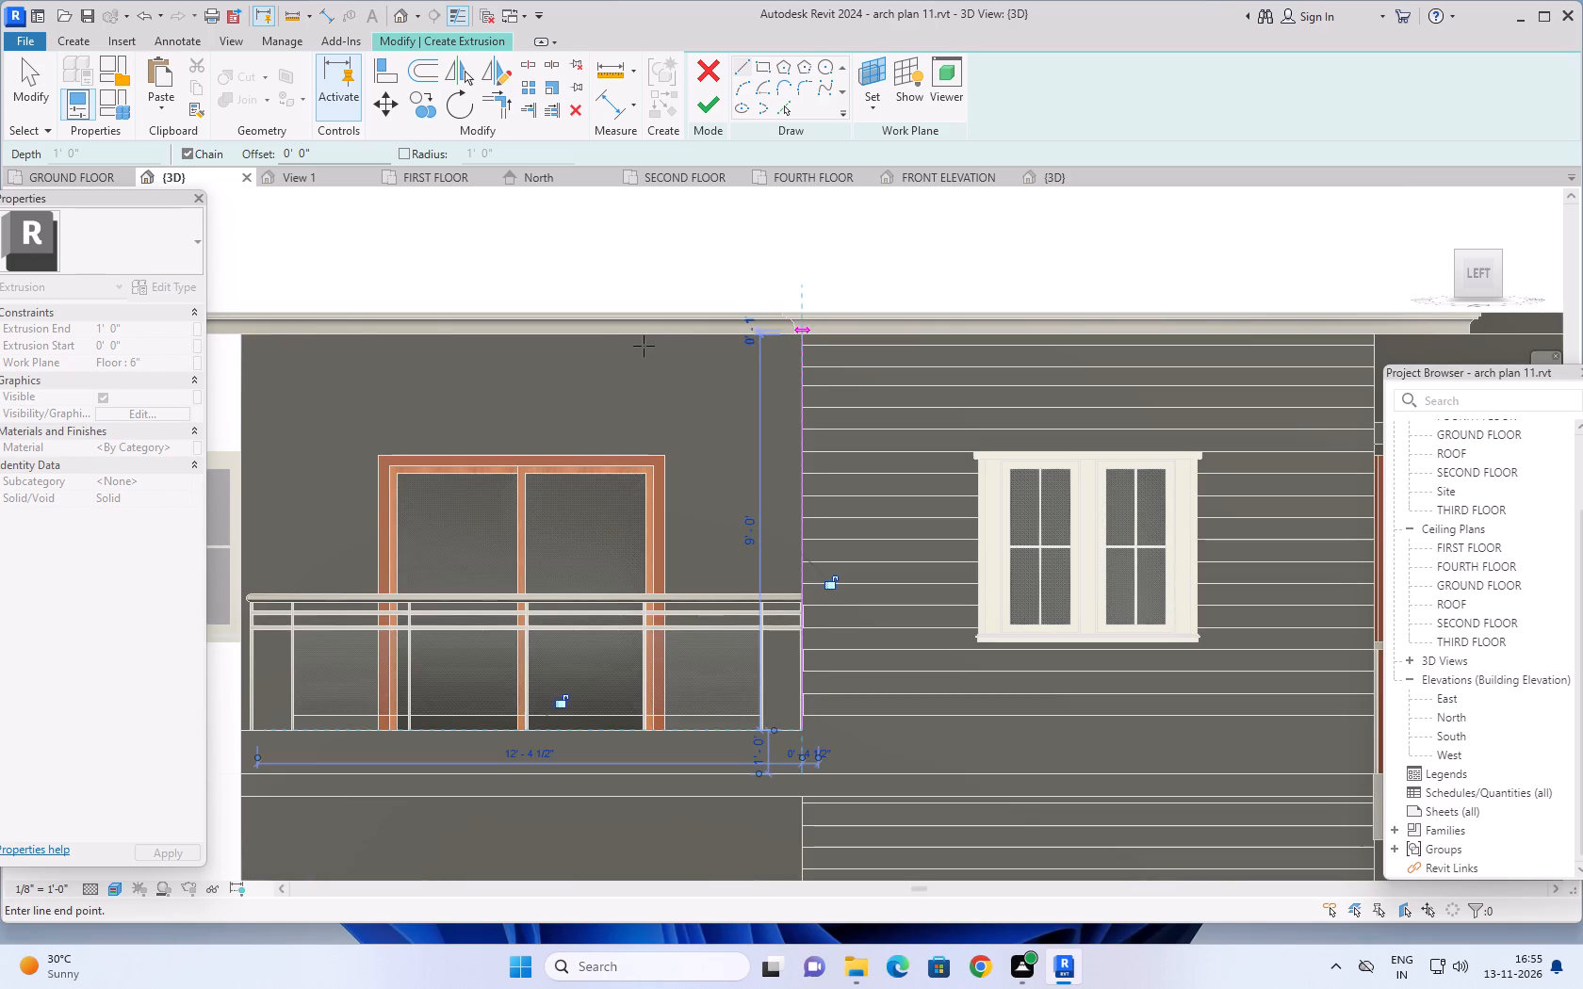
{"action": "scroll", "coordinate": [503, 333], "scroll_direction": "down", "scroll_amount": 4}
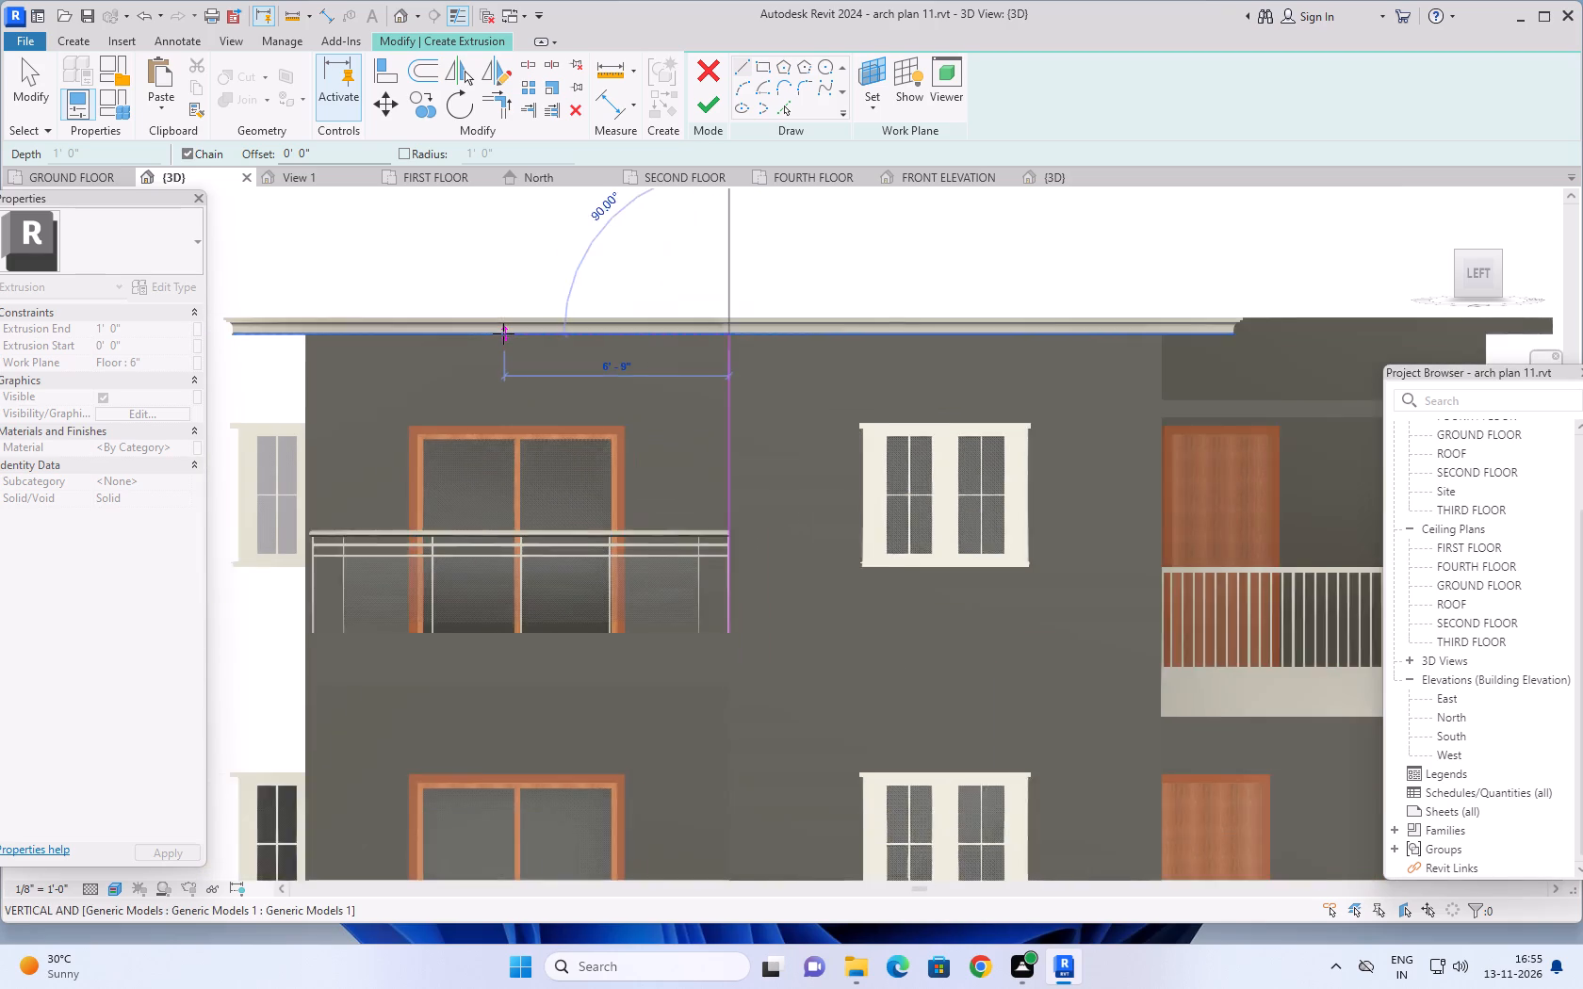
{"action": "middle_click_drag", "start_coordinate": [503, 333], "coordinate": [689, 308]}
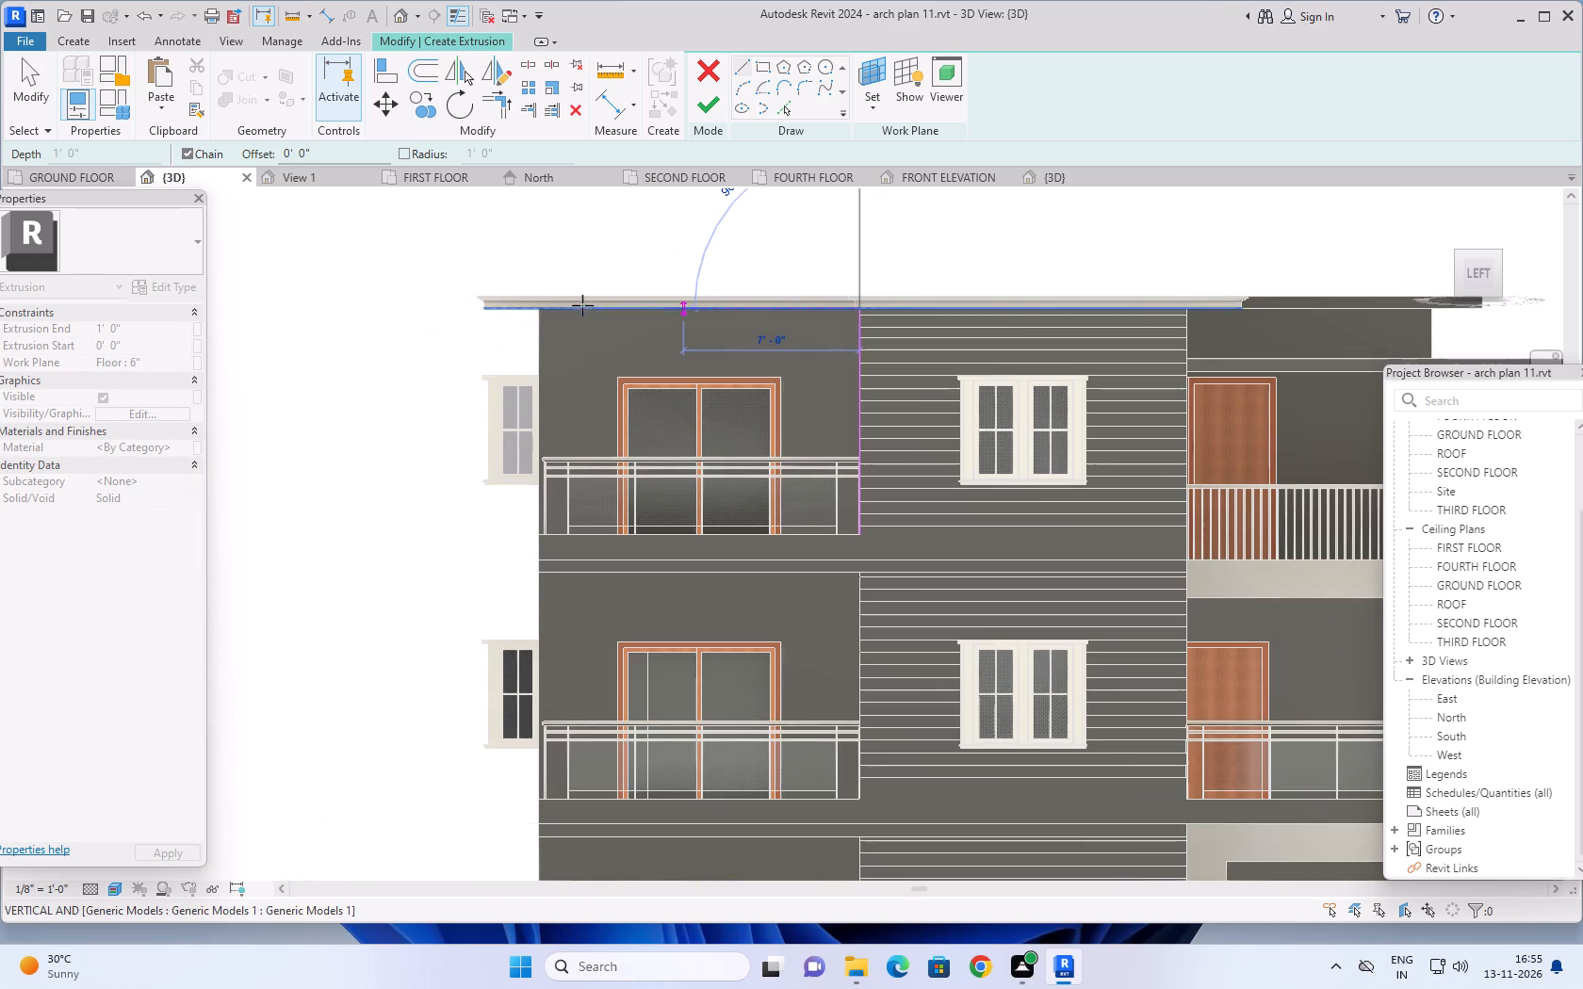
{"action": "left_click", "coordinate": [535, 305]}
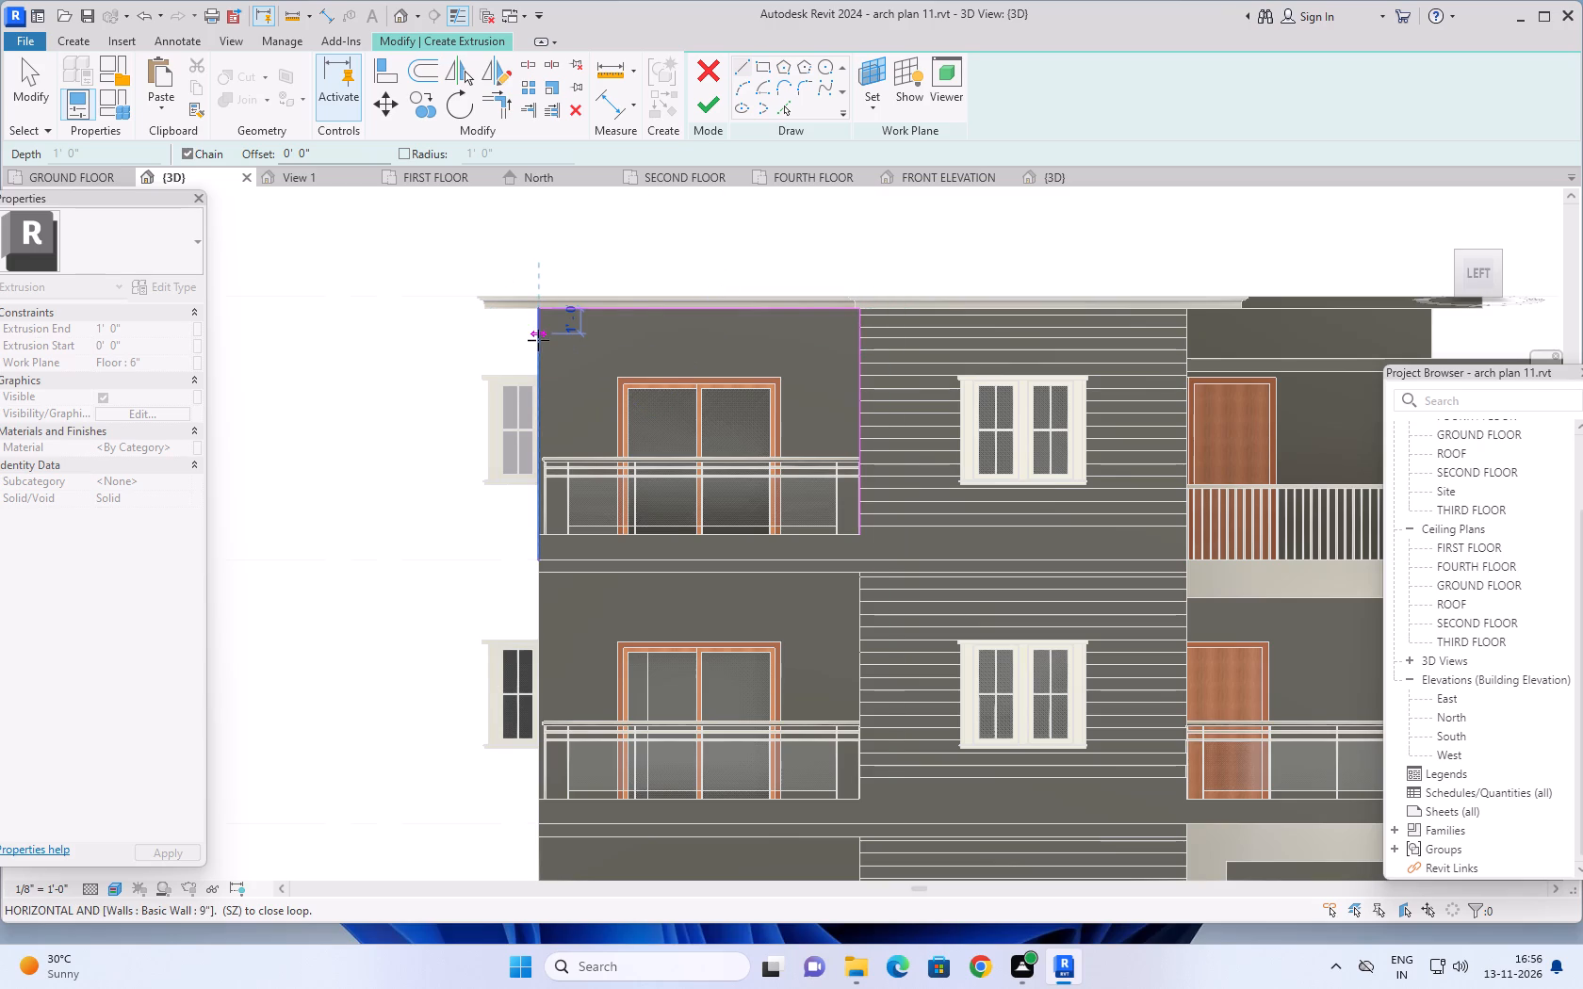
{"action": "left_click", "coordinate": [538, 340]}
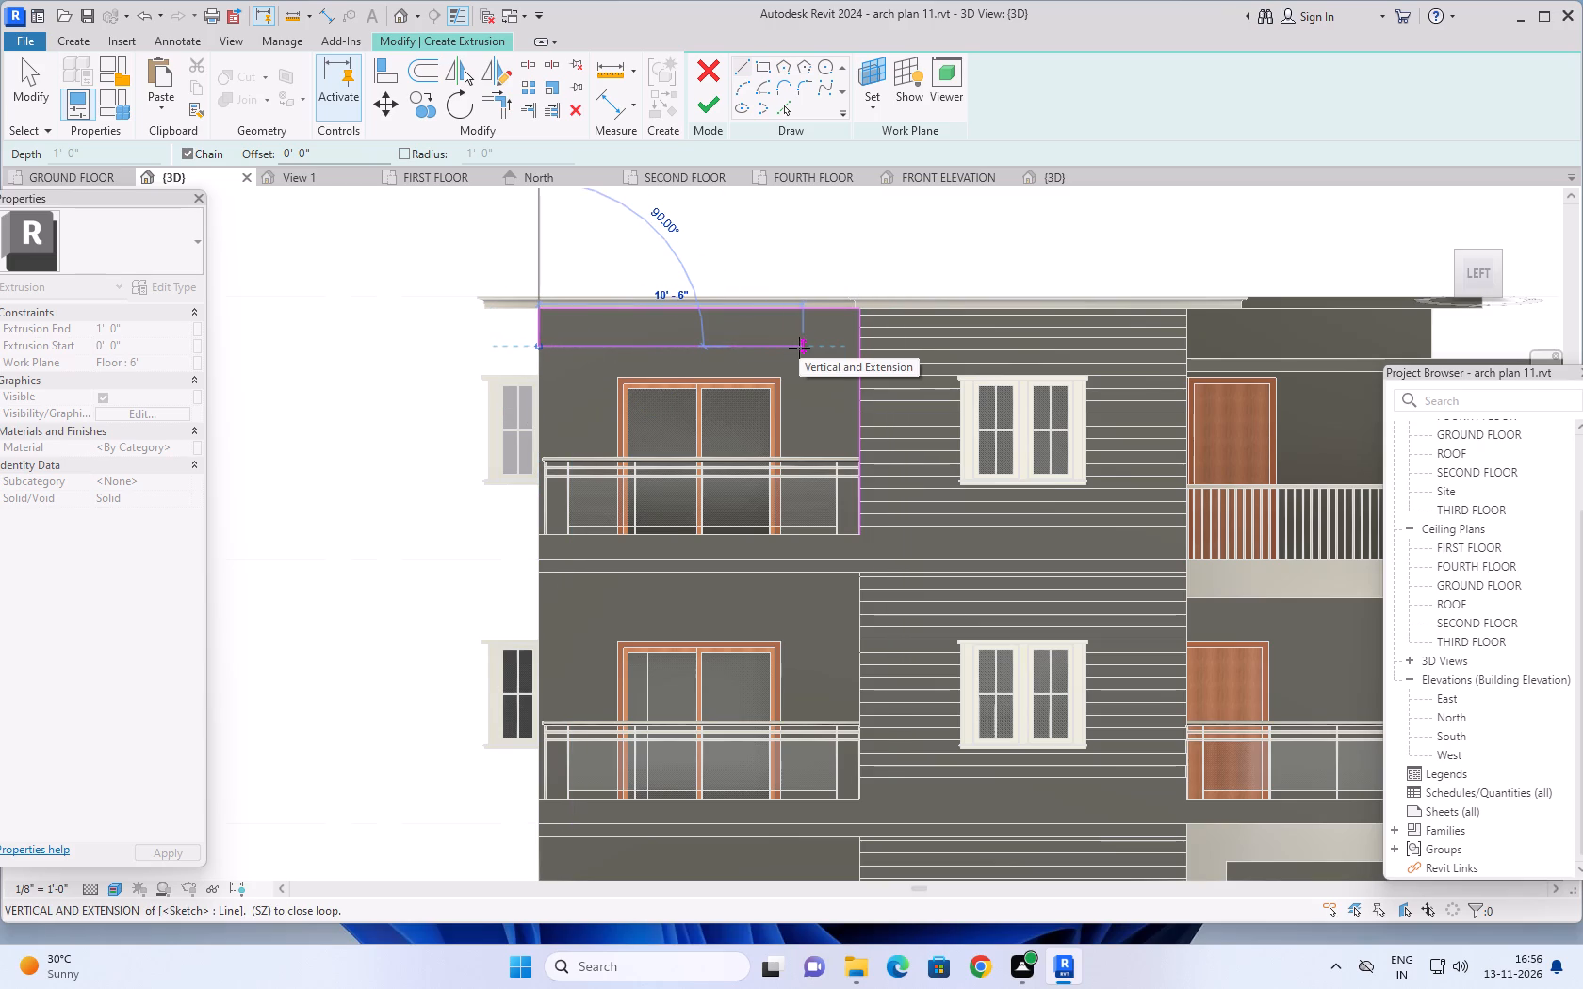
{"action": "key", "text": "Escape"}
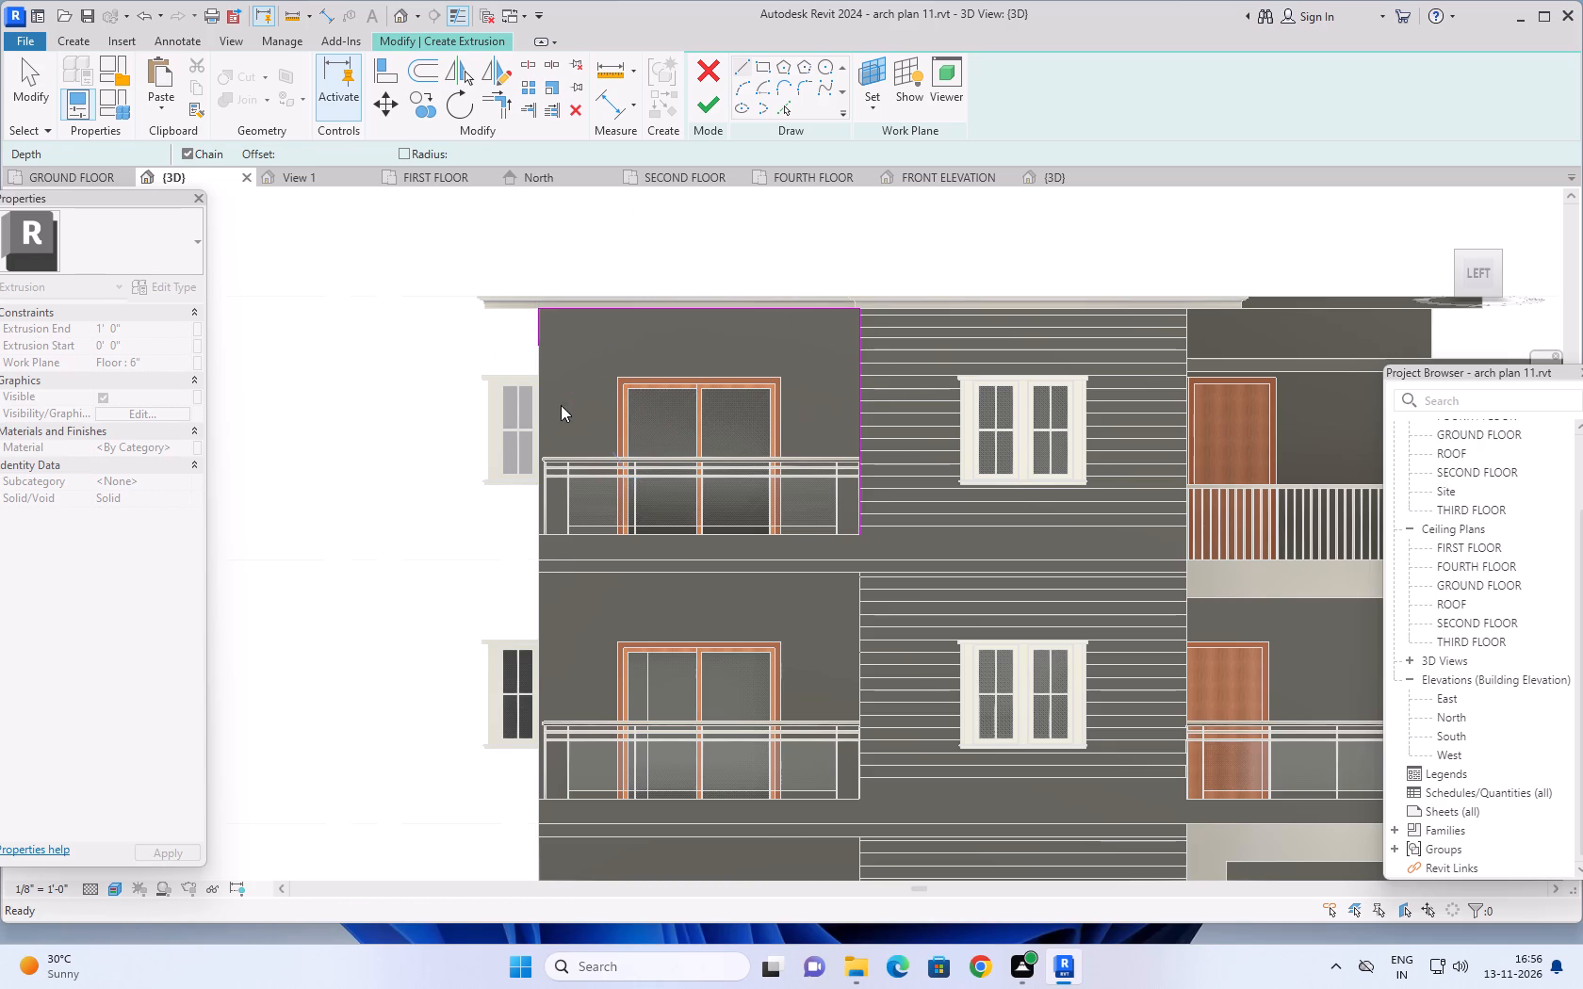
Continue the outer line from the fourth-floor balcony base down the wall edge to ground level, and add a 1' 6" base line towards the balconies.
{"action": "scroll", "coordinate": [695, 489], "scroll_direction": "down", "scroll_amount": 2}
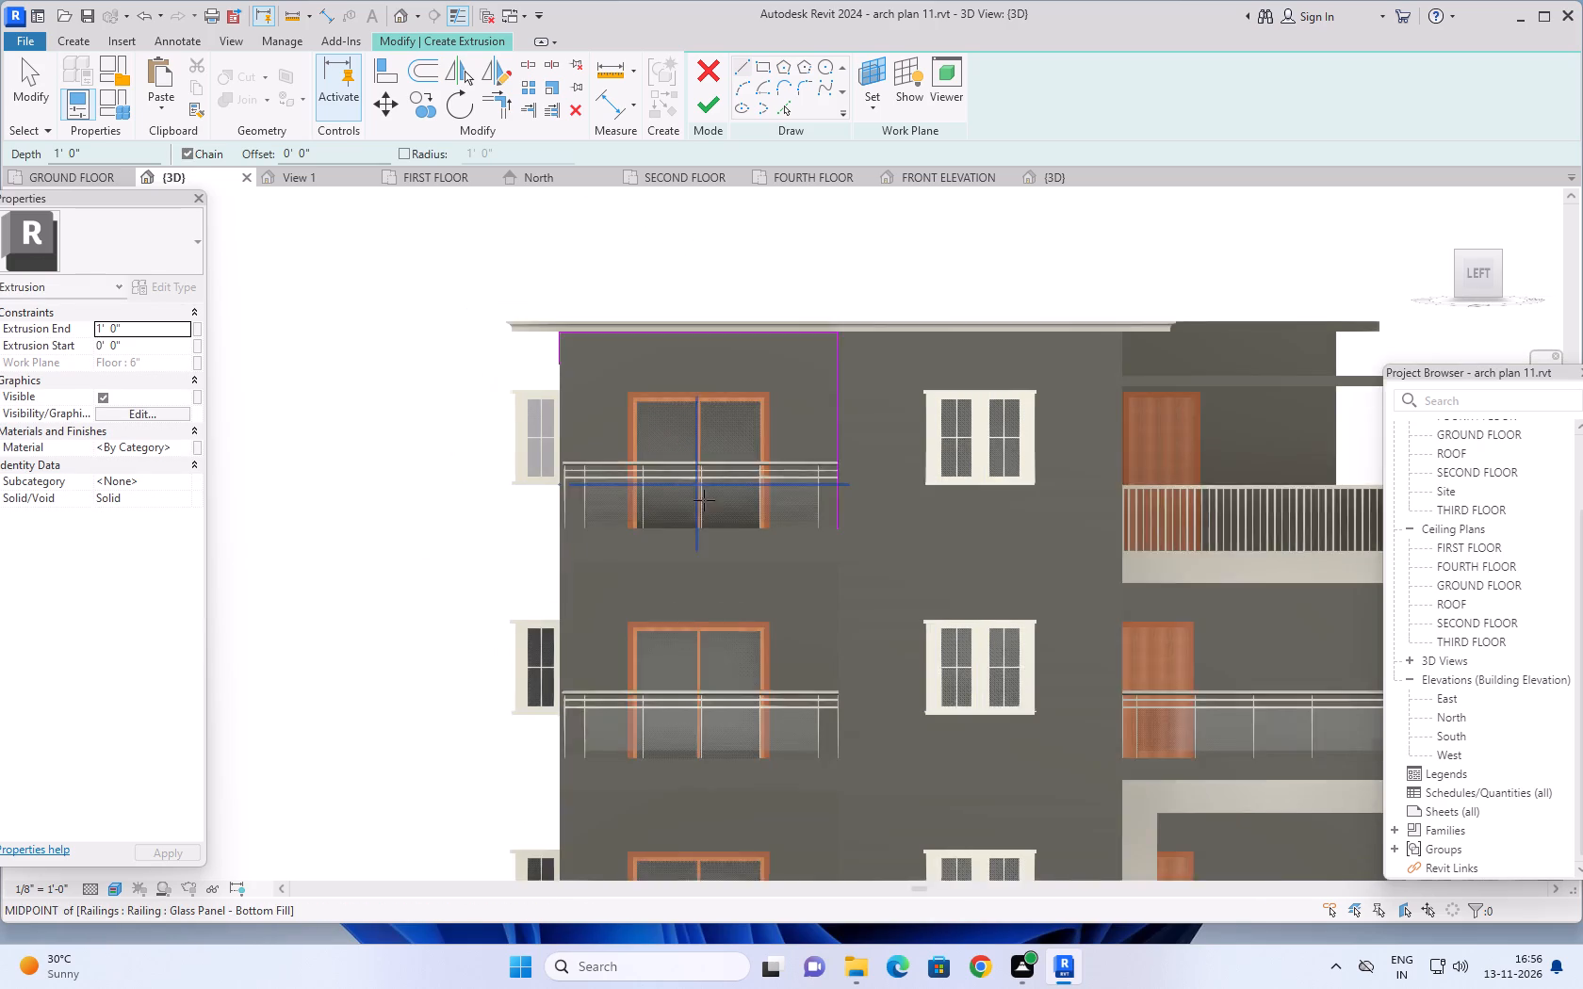
{"action": "middle_click_drag", "start_coordinate": [703, 499], "coordinate": [658, 324]}
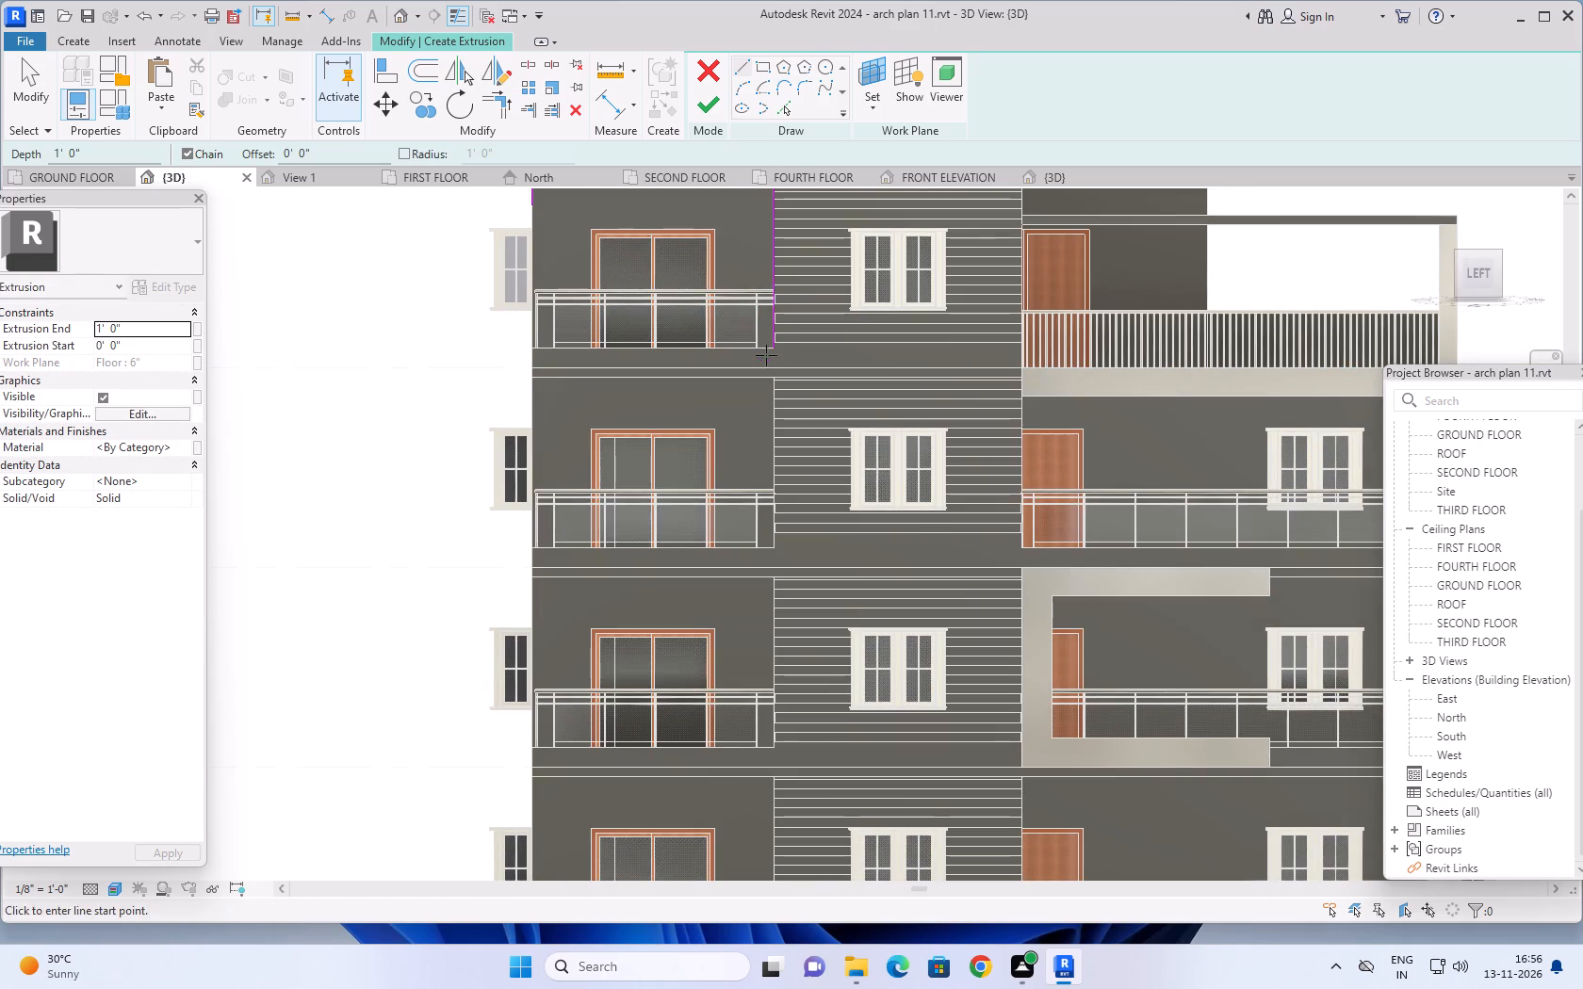
{"action": "left_click", "coordinate": [774, 346]}
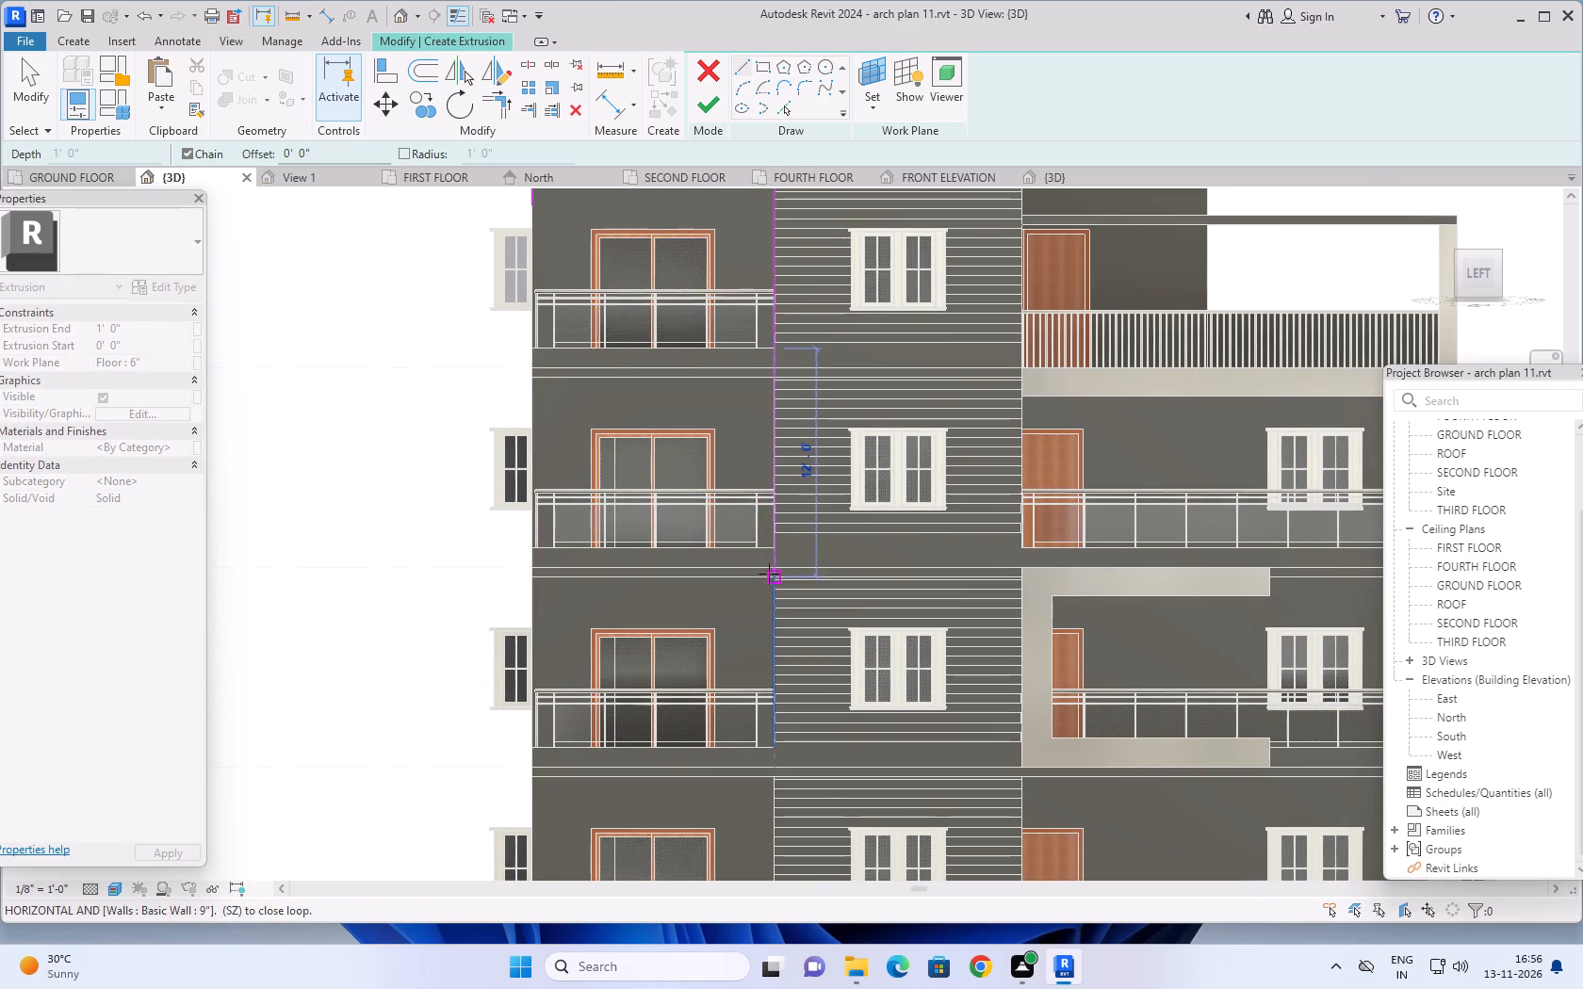
{"action": "scroll", "coordinate": [771, 580], "scroll_direction": "down", "scroll_amount": 2}
{"action": "middle_click_drag", "start_coordinate": [772, 572], "coordinate": [780, 384]}
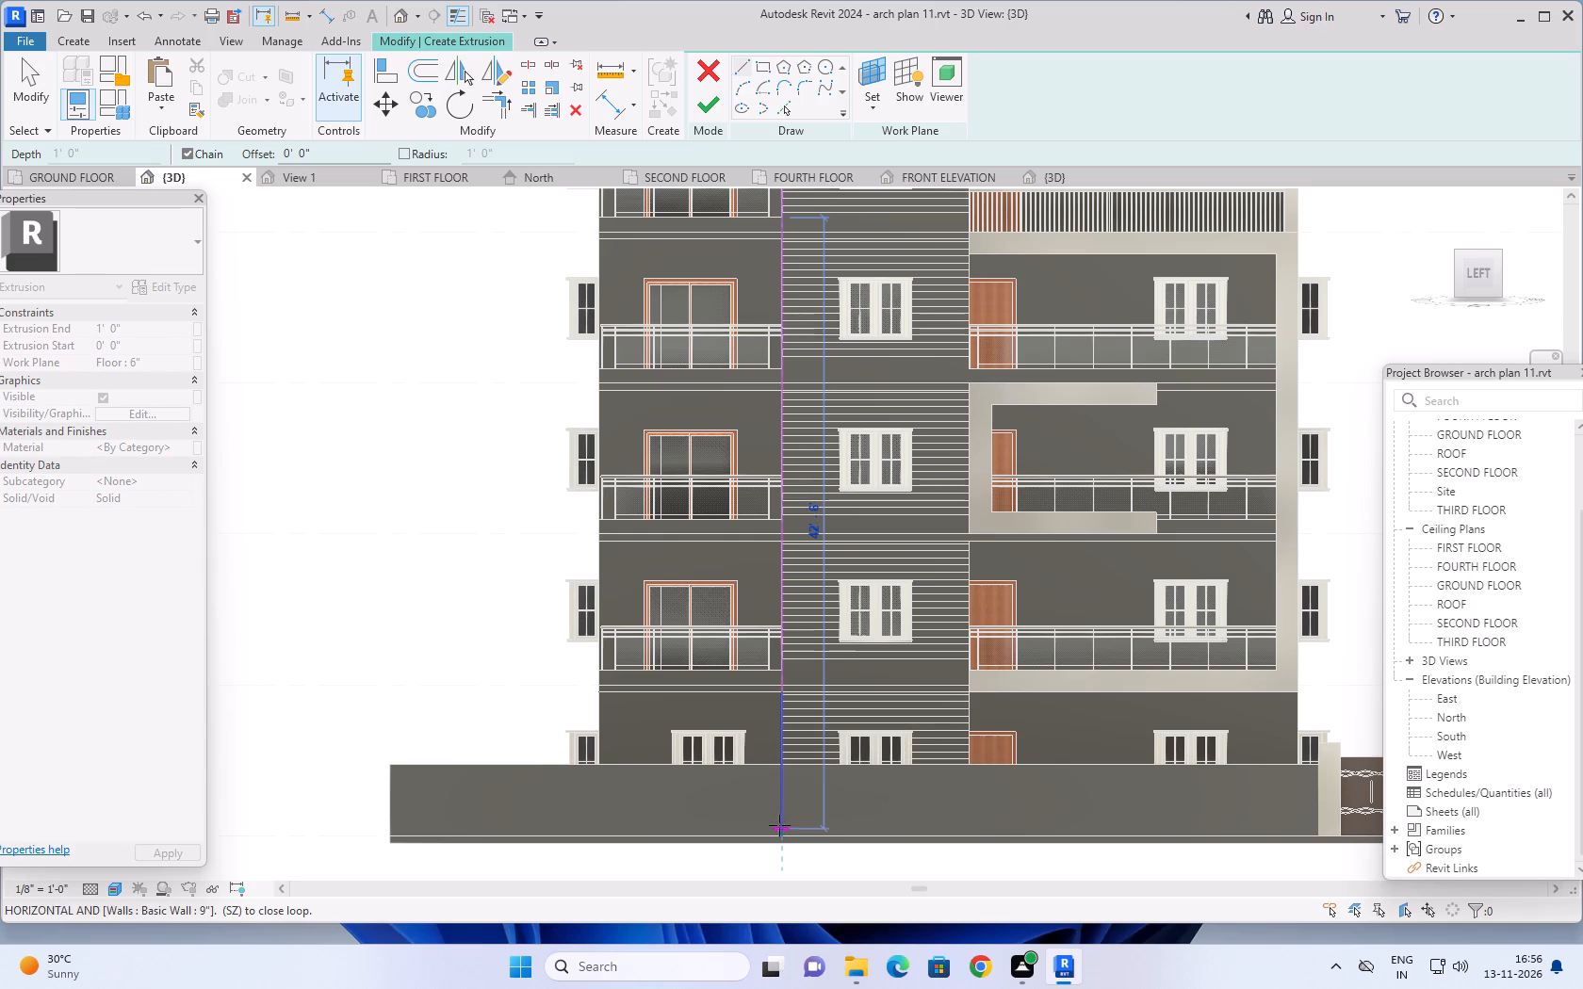
{"action": "scroll", "coordinate": [780, 838], "scroll_direction": "up", "scroll_amount": 4}
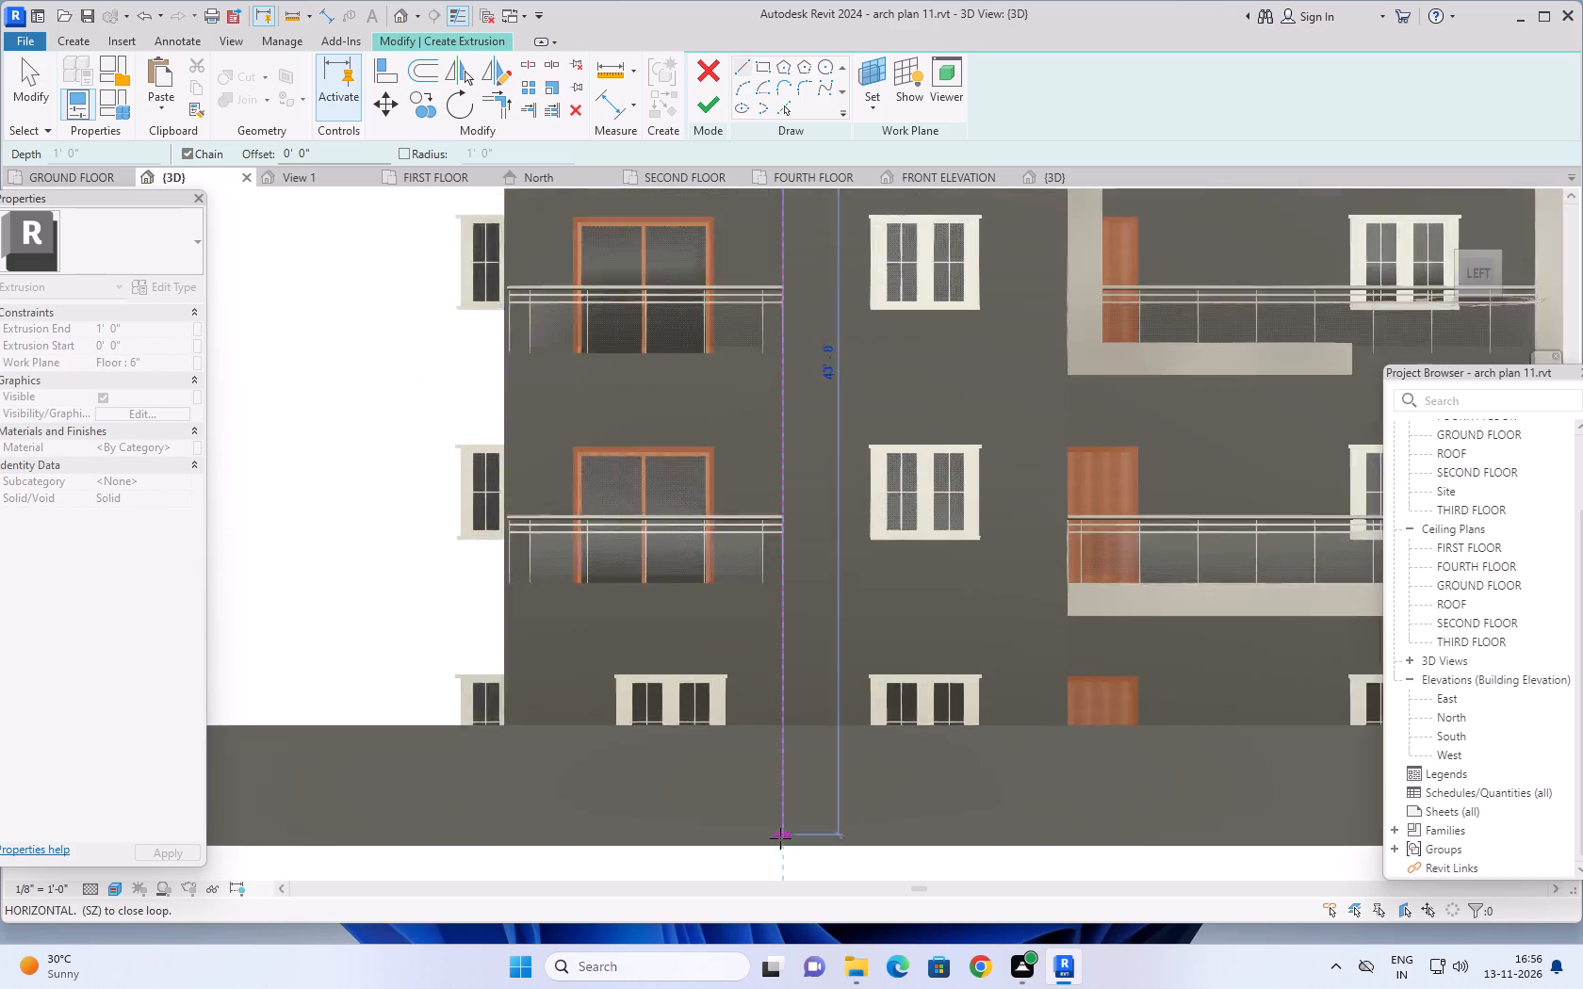
{"action": "scroll", "coordinate": [780, 838], "scroll_direction": "up", "scroll_amount": 1}
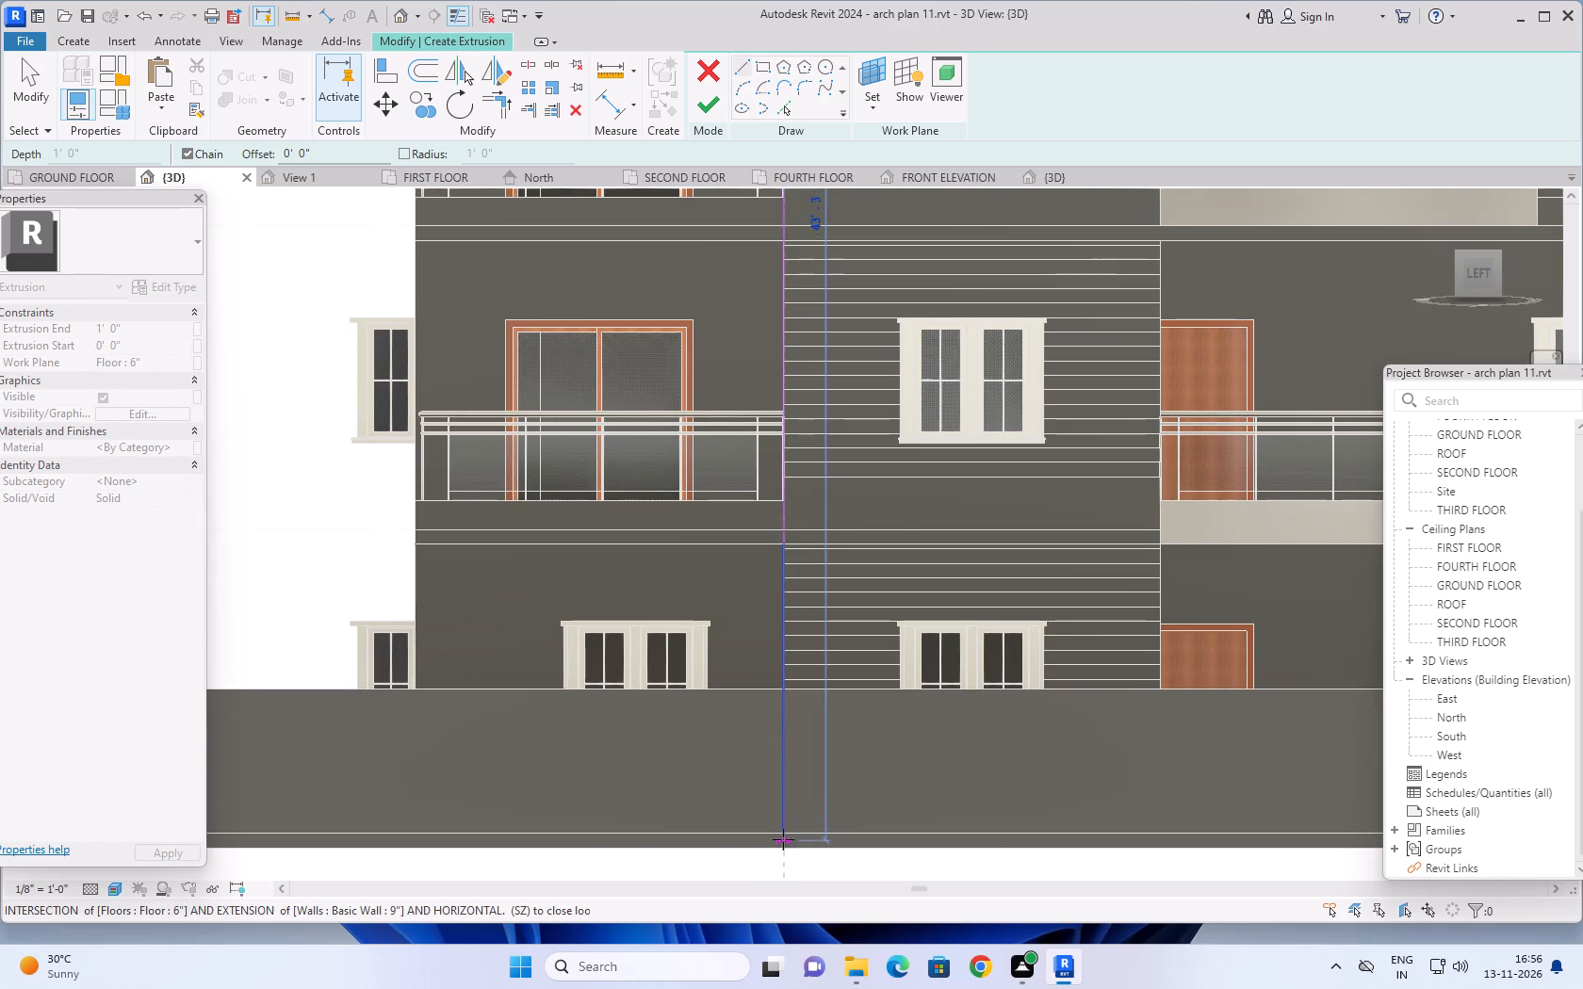
{"action": "left_click", "coordinate": [784, 834]}
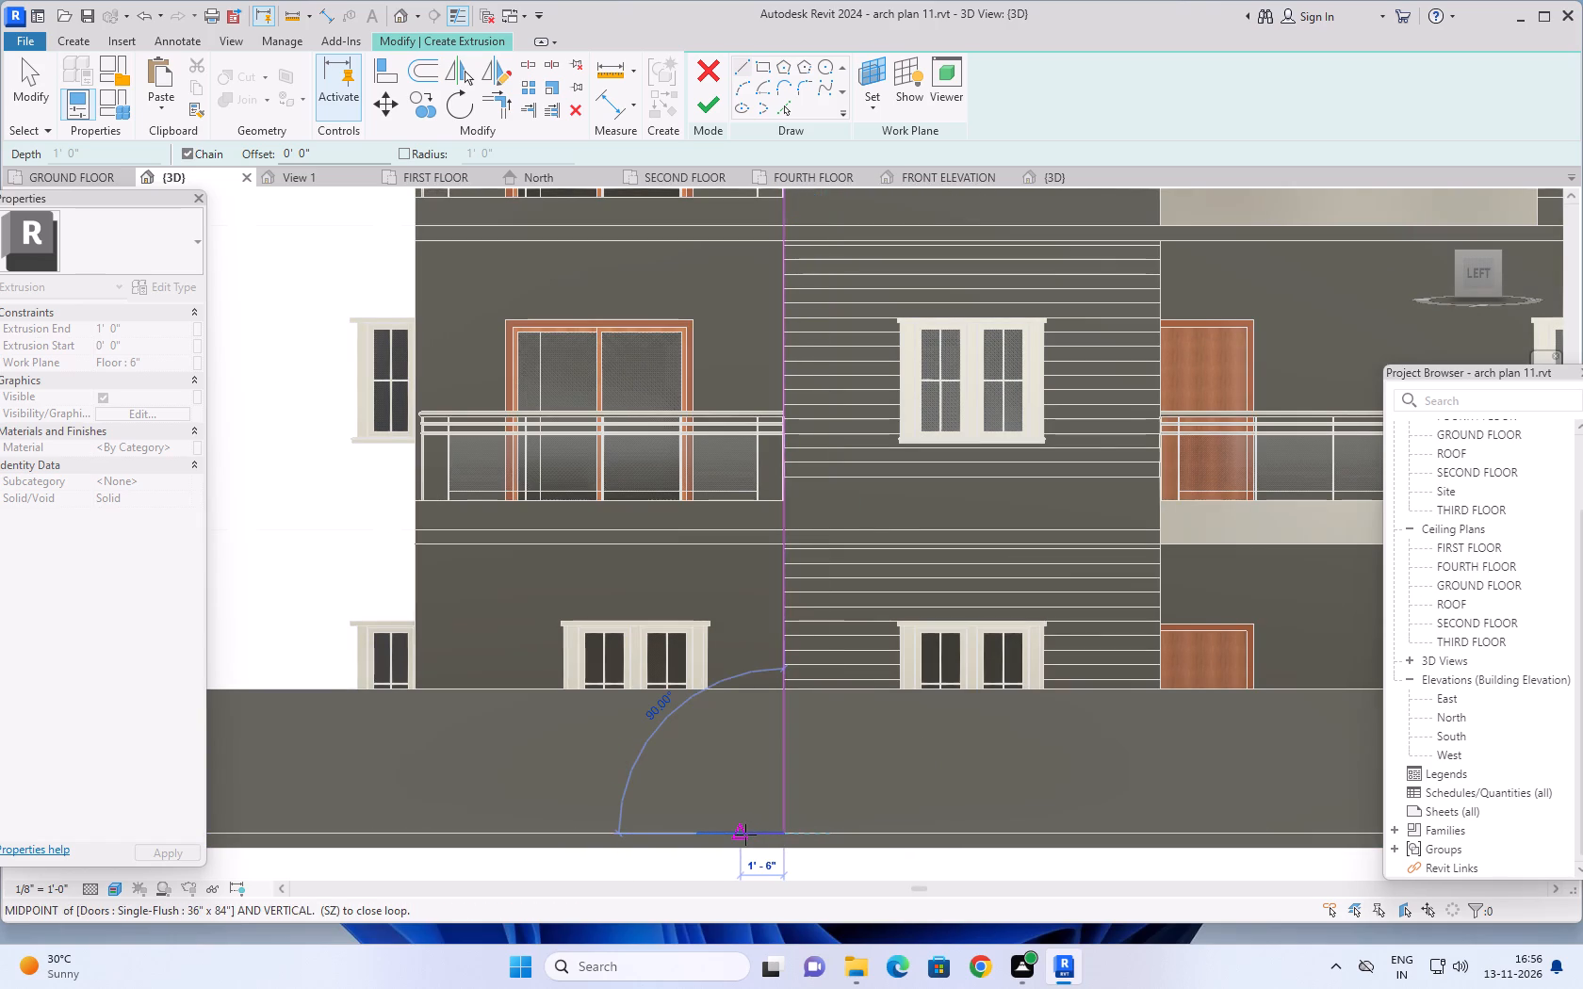
{"action": "left_click", "coordinate": [745, 835]}
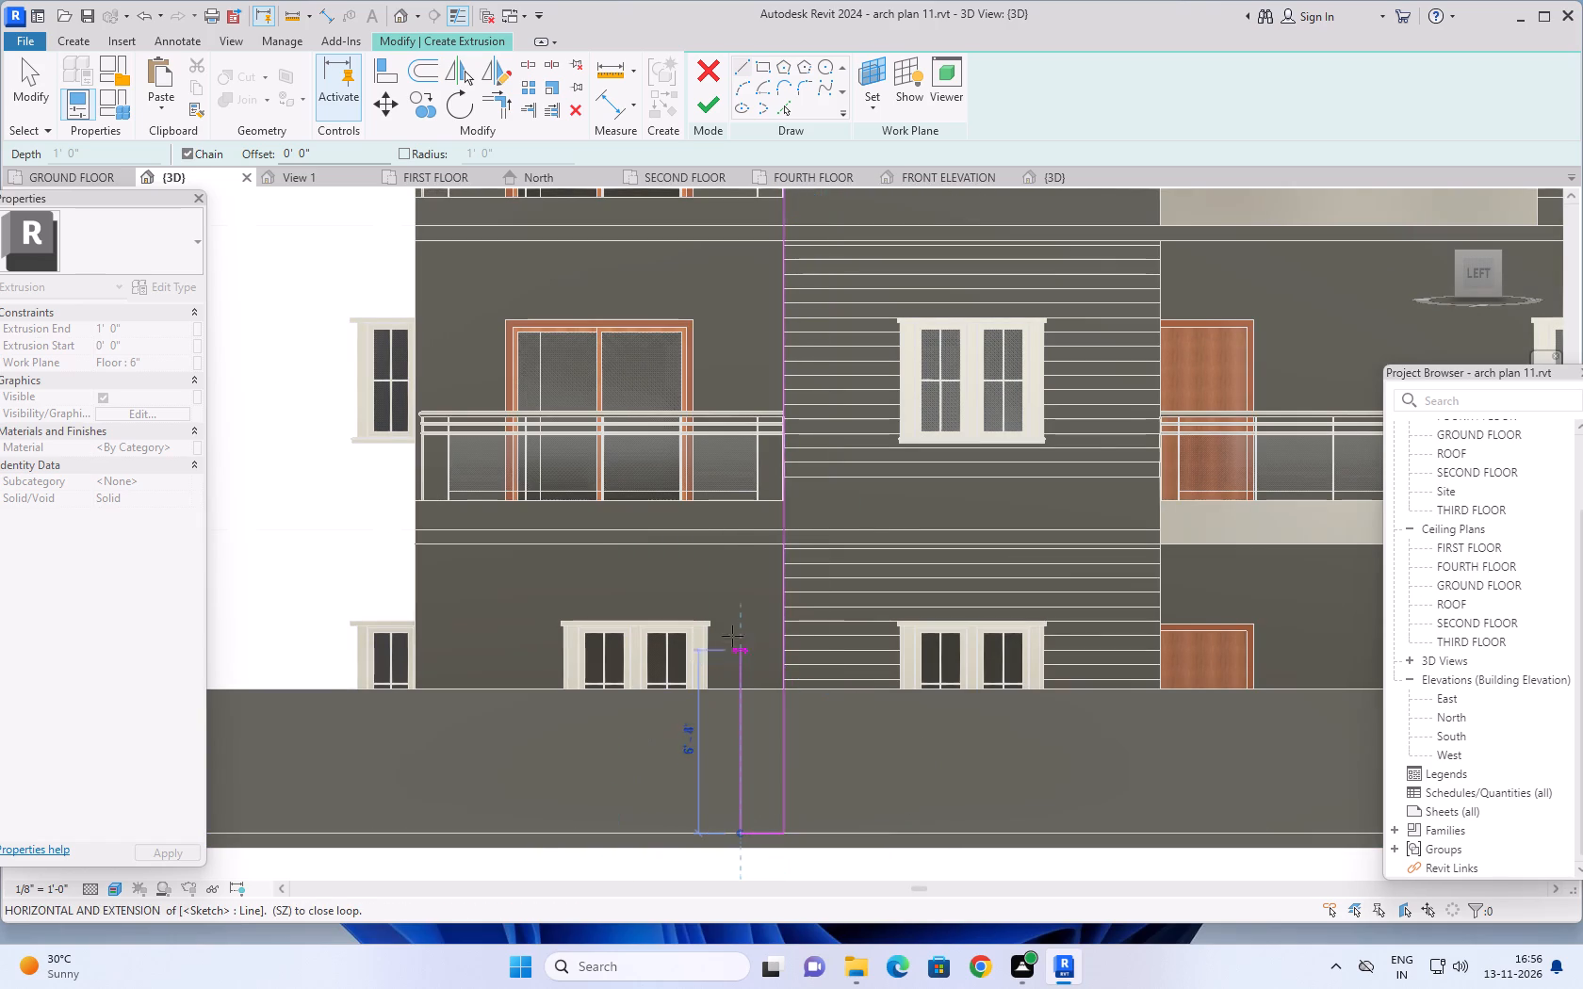
Close the frame profile with an inner vertical line up to 1' 6" below the top edge and a horizontal line to the building corner.
{"action": "scroll", "coordinate": [725, 544], "scroll_direction": "down", "scroll_amount": 5}
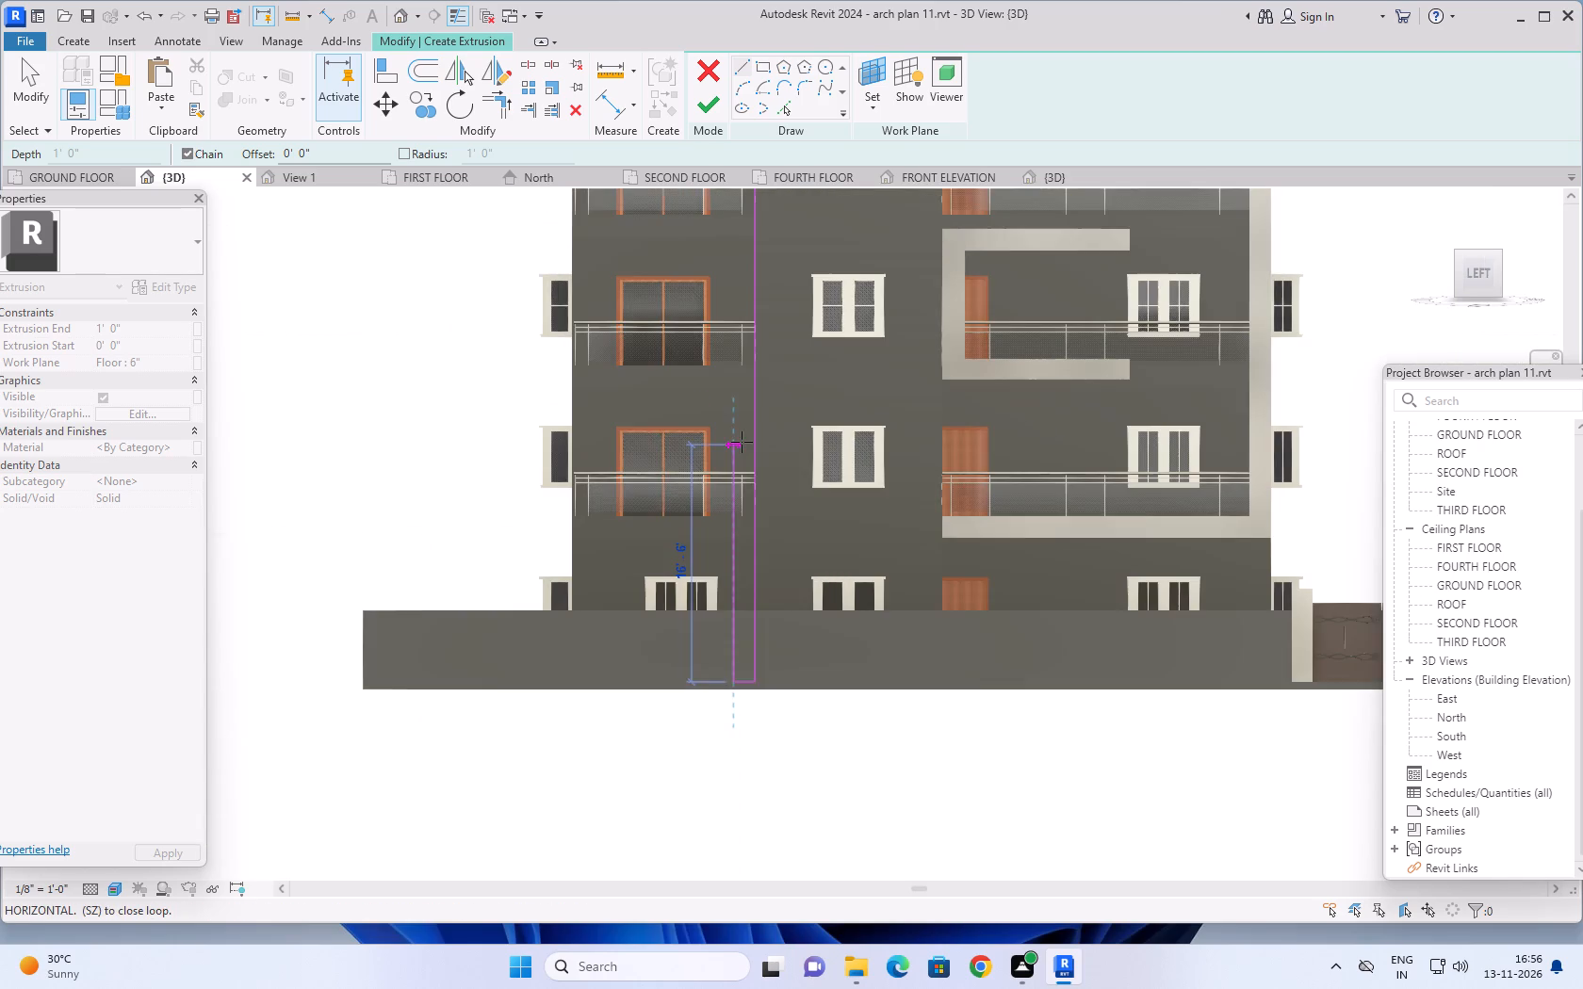
{"action": "scroll", "coordinate": [730, 333], "scroll_direction": "down", "scroll_amount": 2}
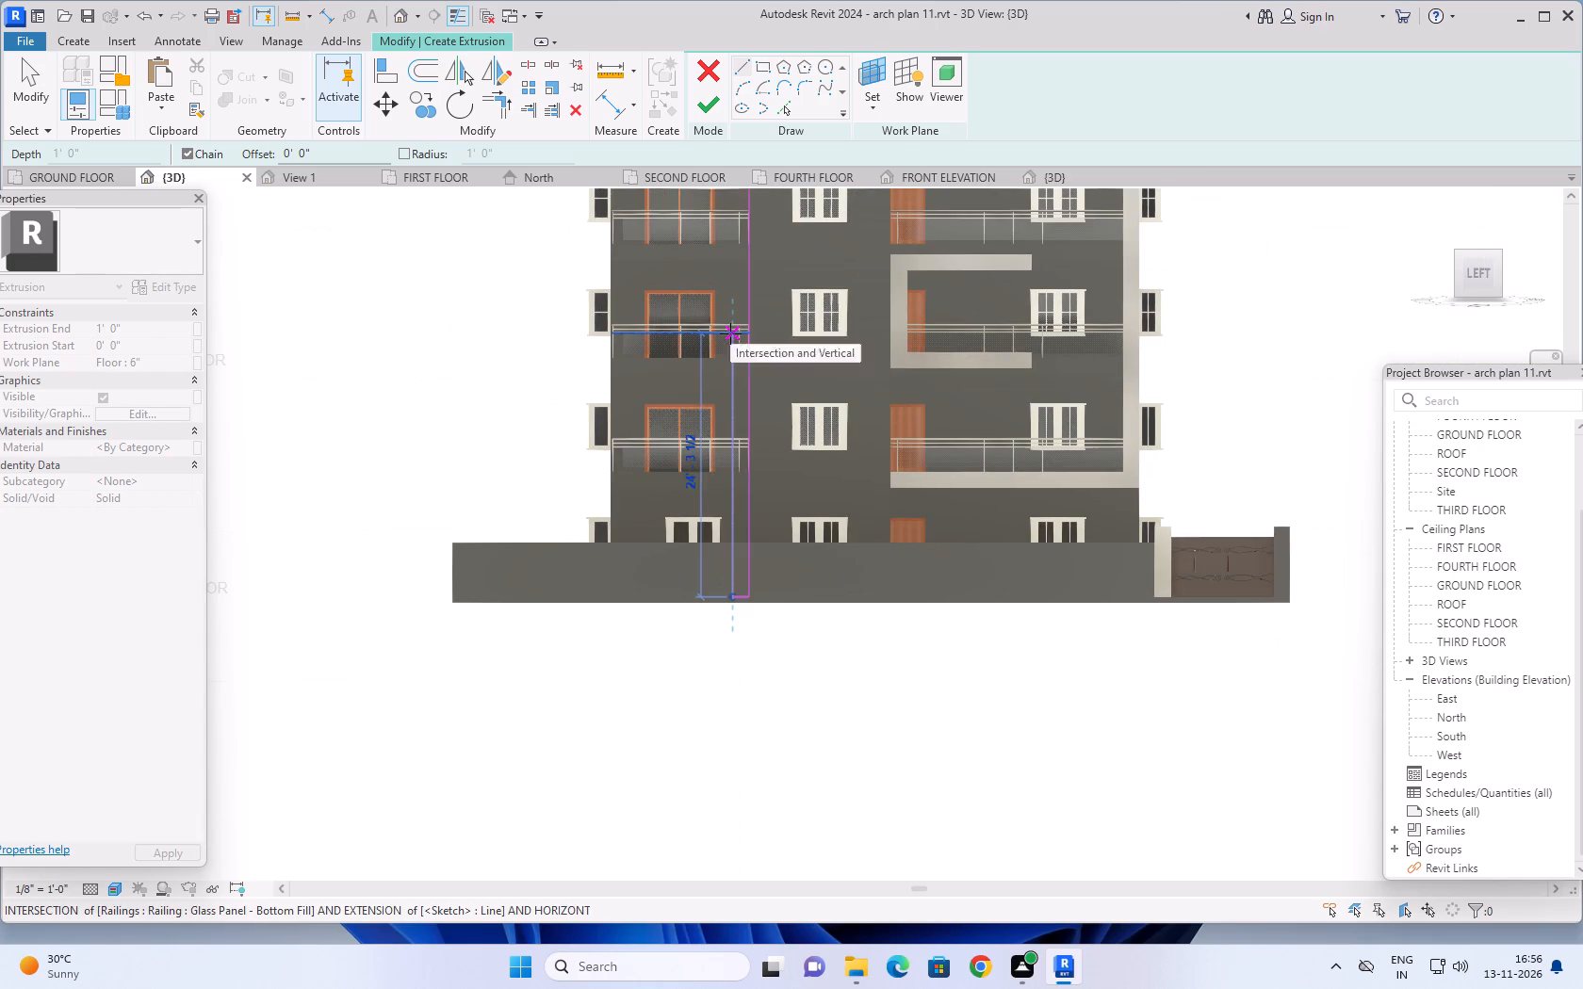
{"action": "middle_click_drag", "start_coordinate": [730, 333], "coordinate": [702, 626]}
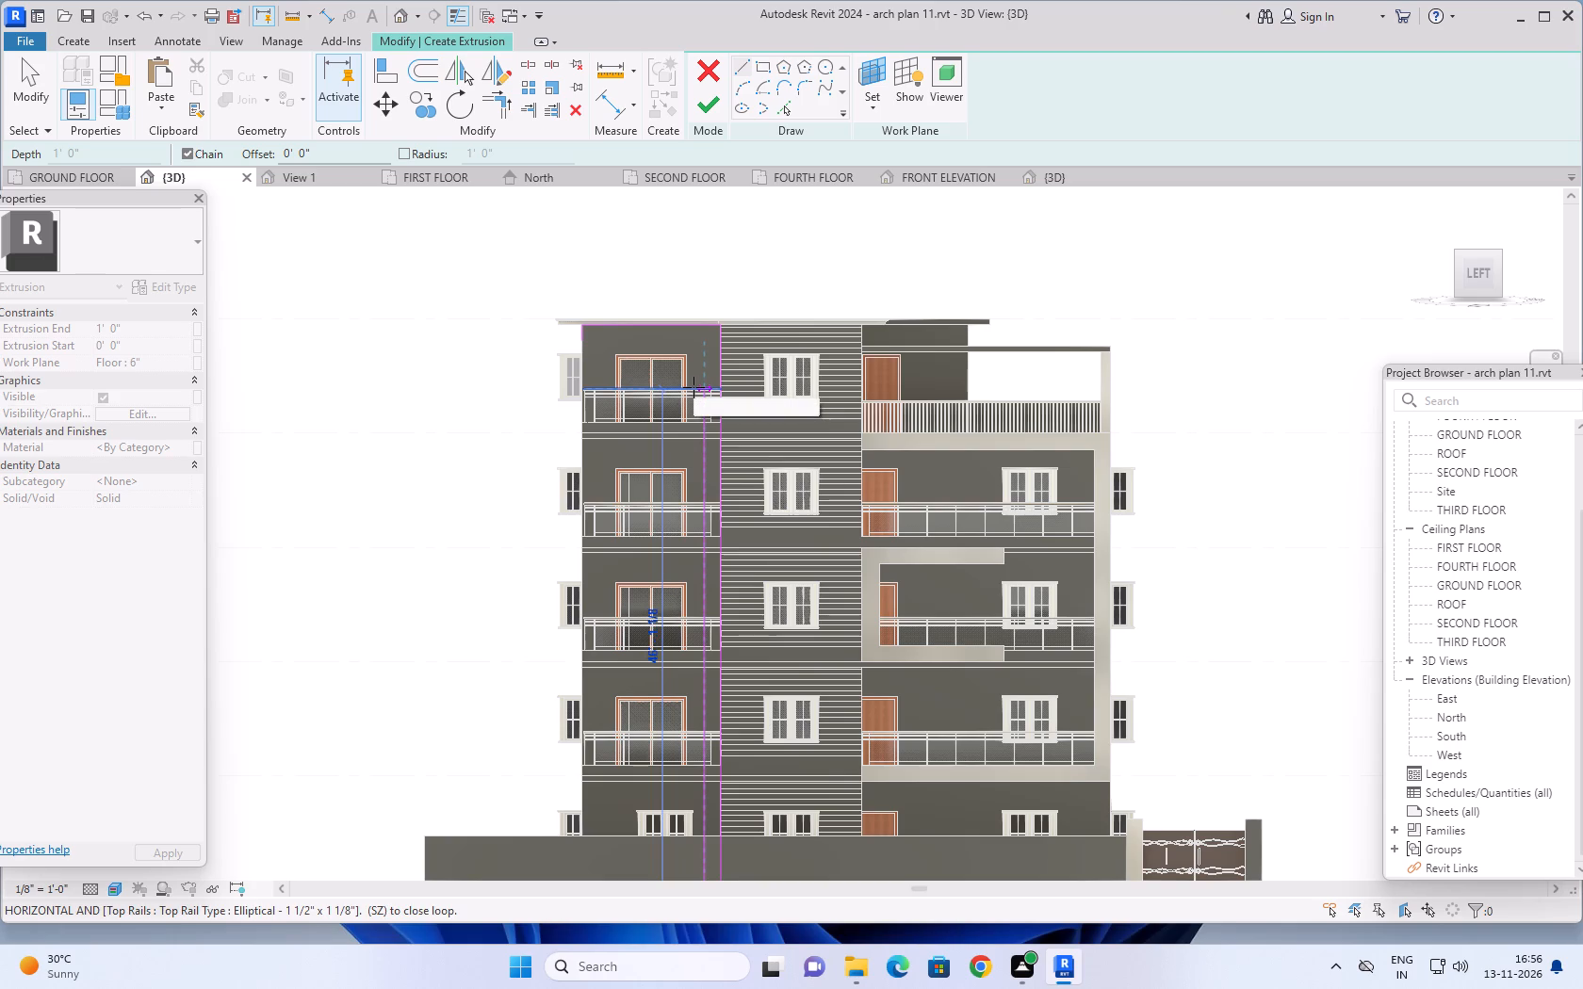
{"action": "scroll", "coordinate": [698, 346], "scroll_direction": "up", "scroll_amount": 5}
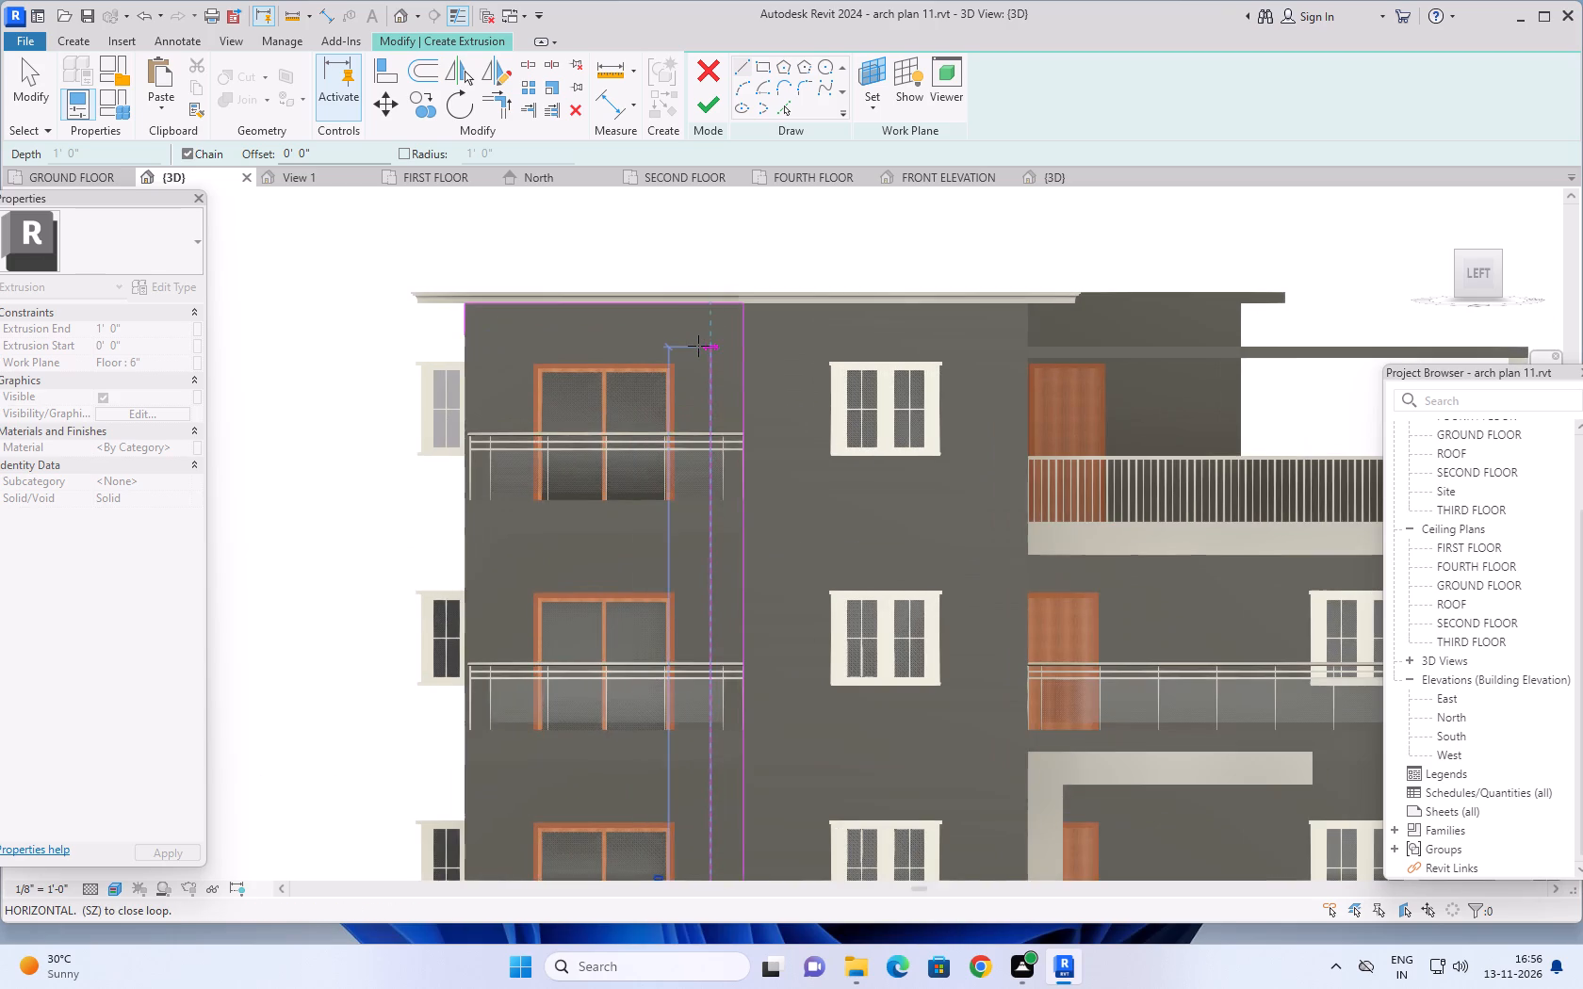
{"action": "left_click", "coordinate": [696, 339]}
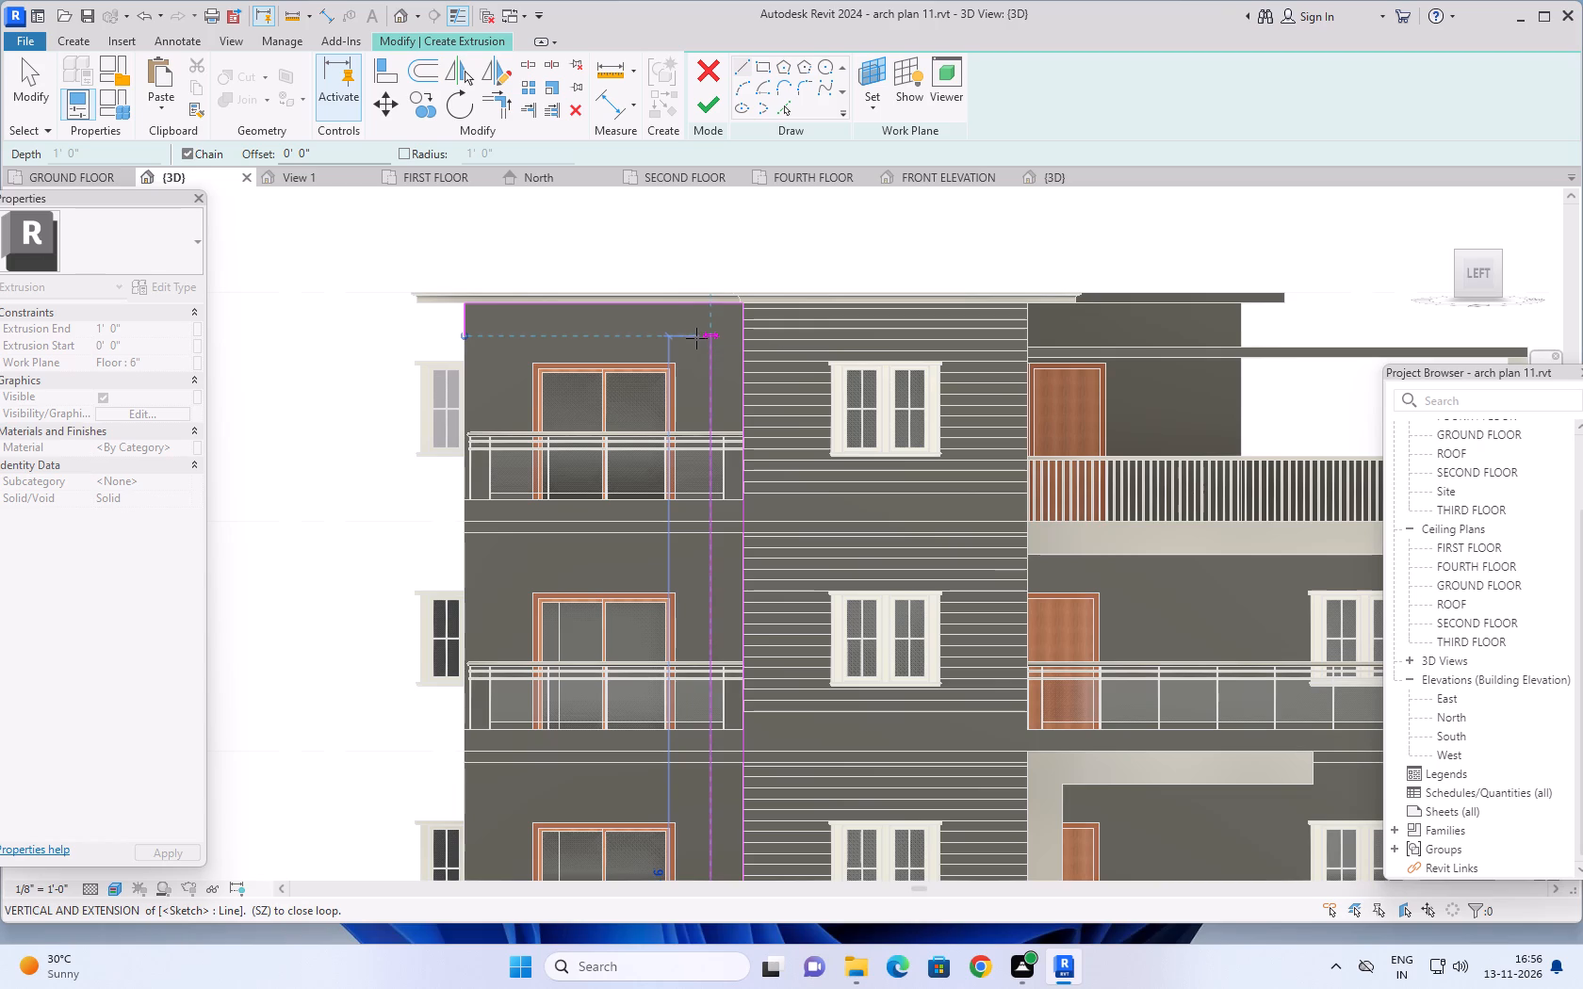
{"action": "left_click", "coordinate": [465, 335]}
{"action": "key", "text": "Escape"}
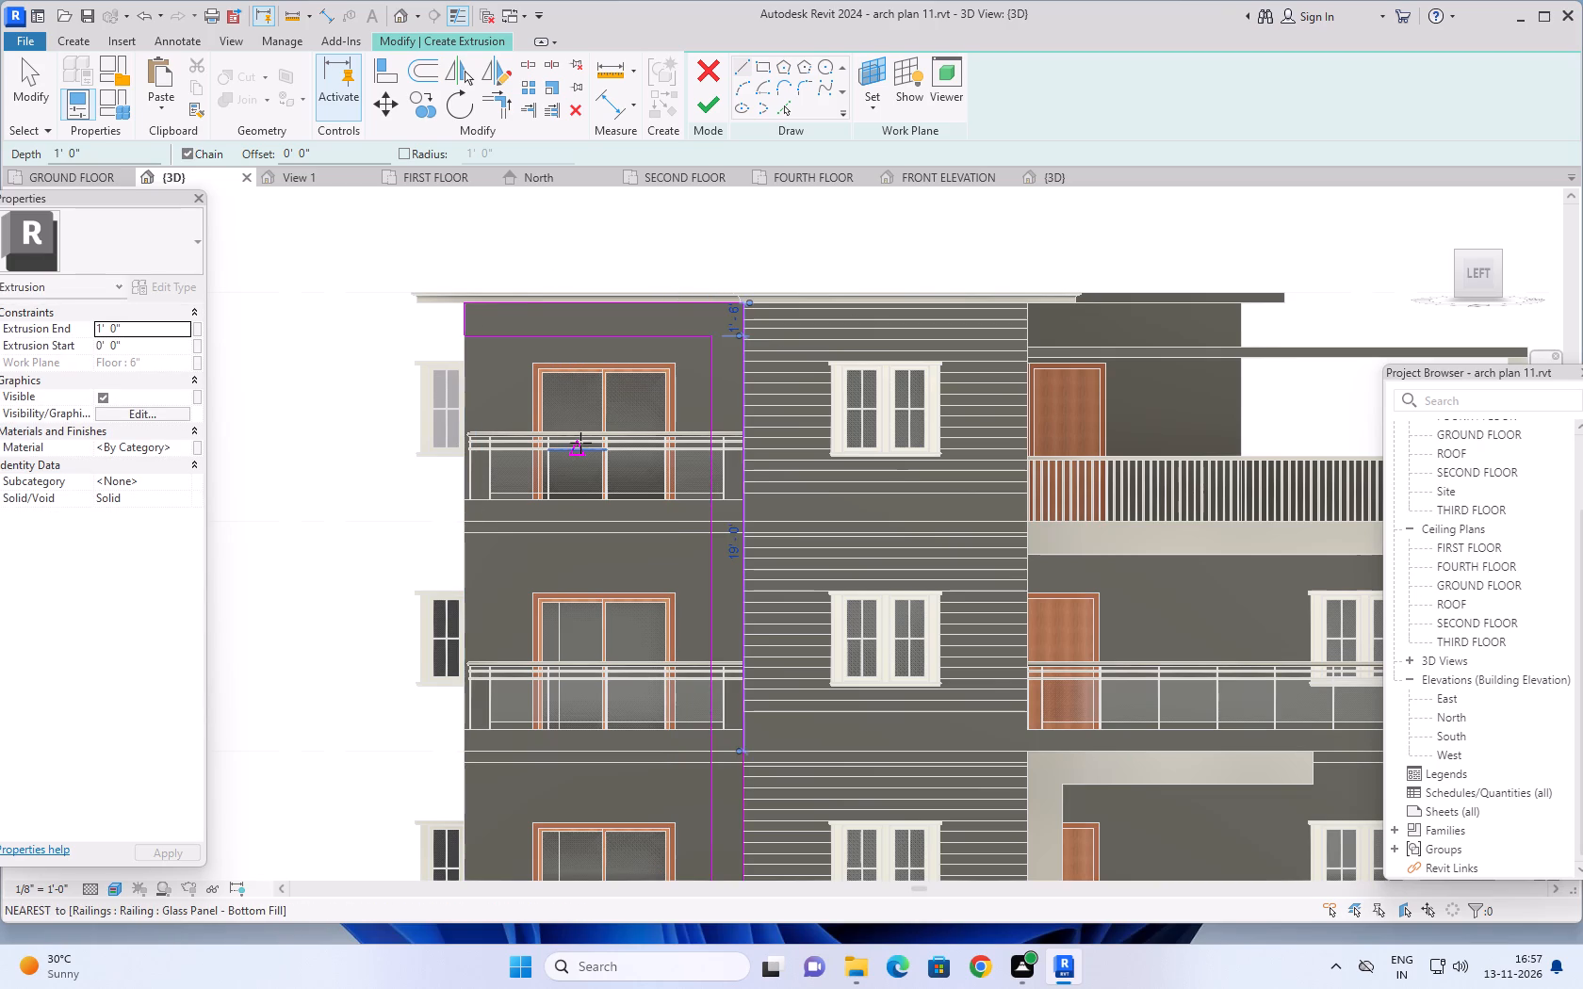
{"action": "key", "text": "Escape"}
Finish the L-shaped frame sketch as a 1' 0" deep extrusion and deselect it.
{"action": "scroll", "coordinate": [610, 516], "scroll_direction": "down", "scroll_amount": 5}
{"action": "scroll", "coordinate": [943, 494], "scroll_direction": "down", "scroll_amount": 3}
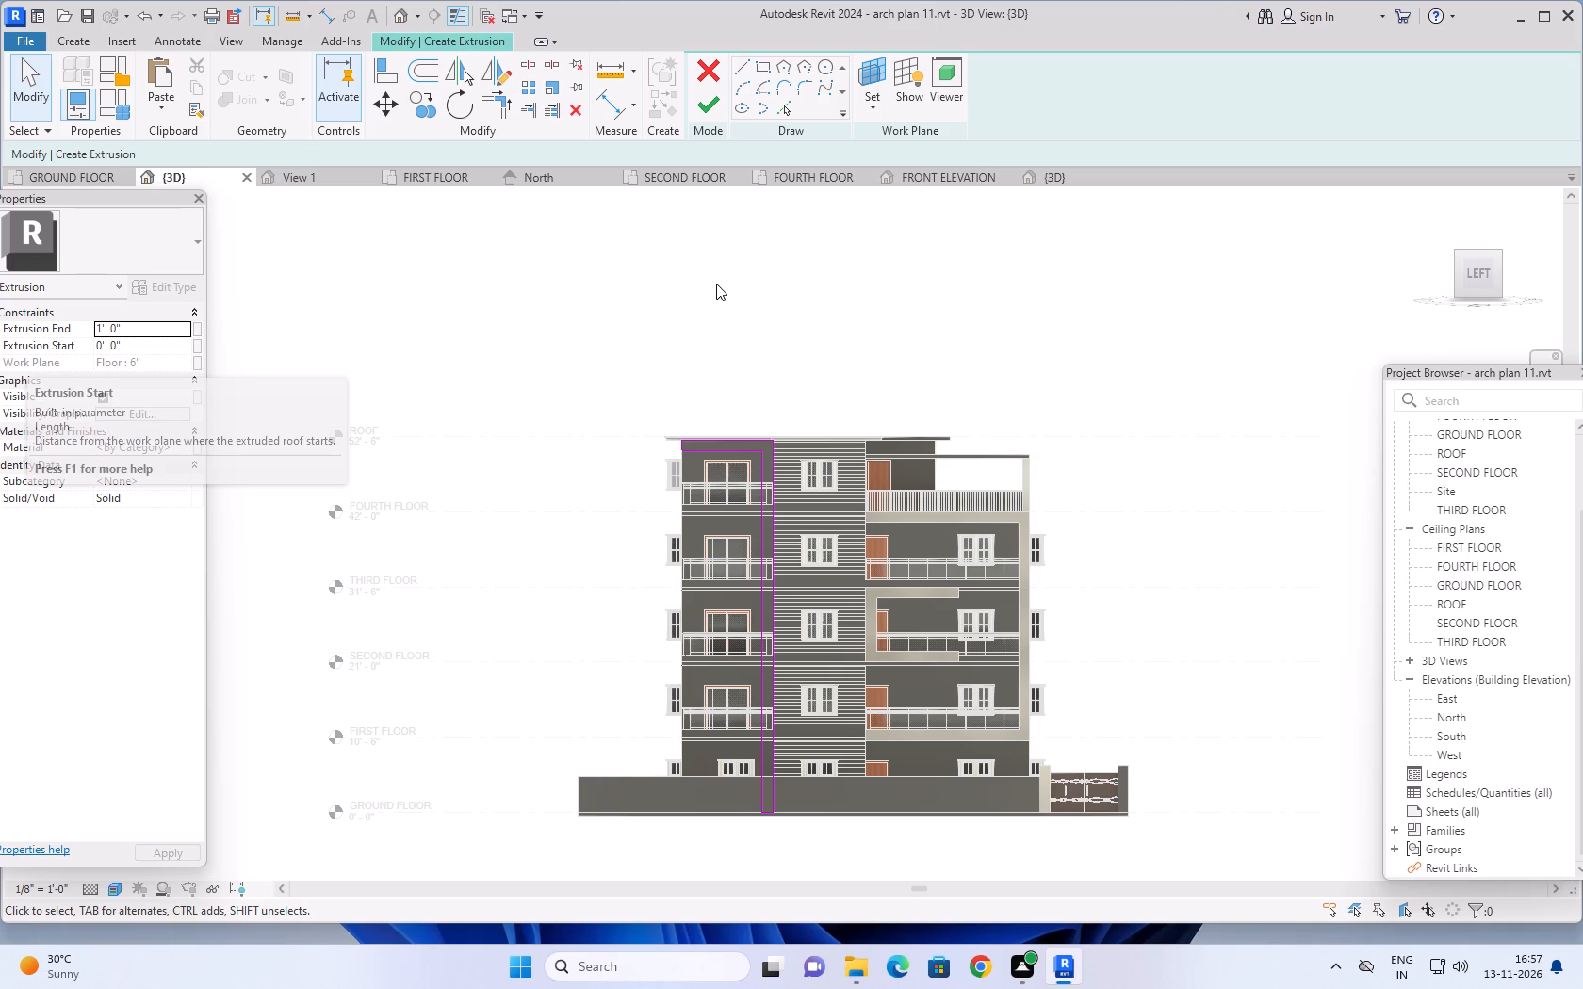
{"action": "left_click", "coordinate": [710, 101]}
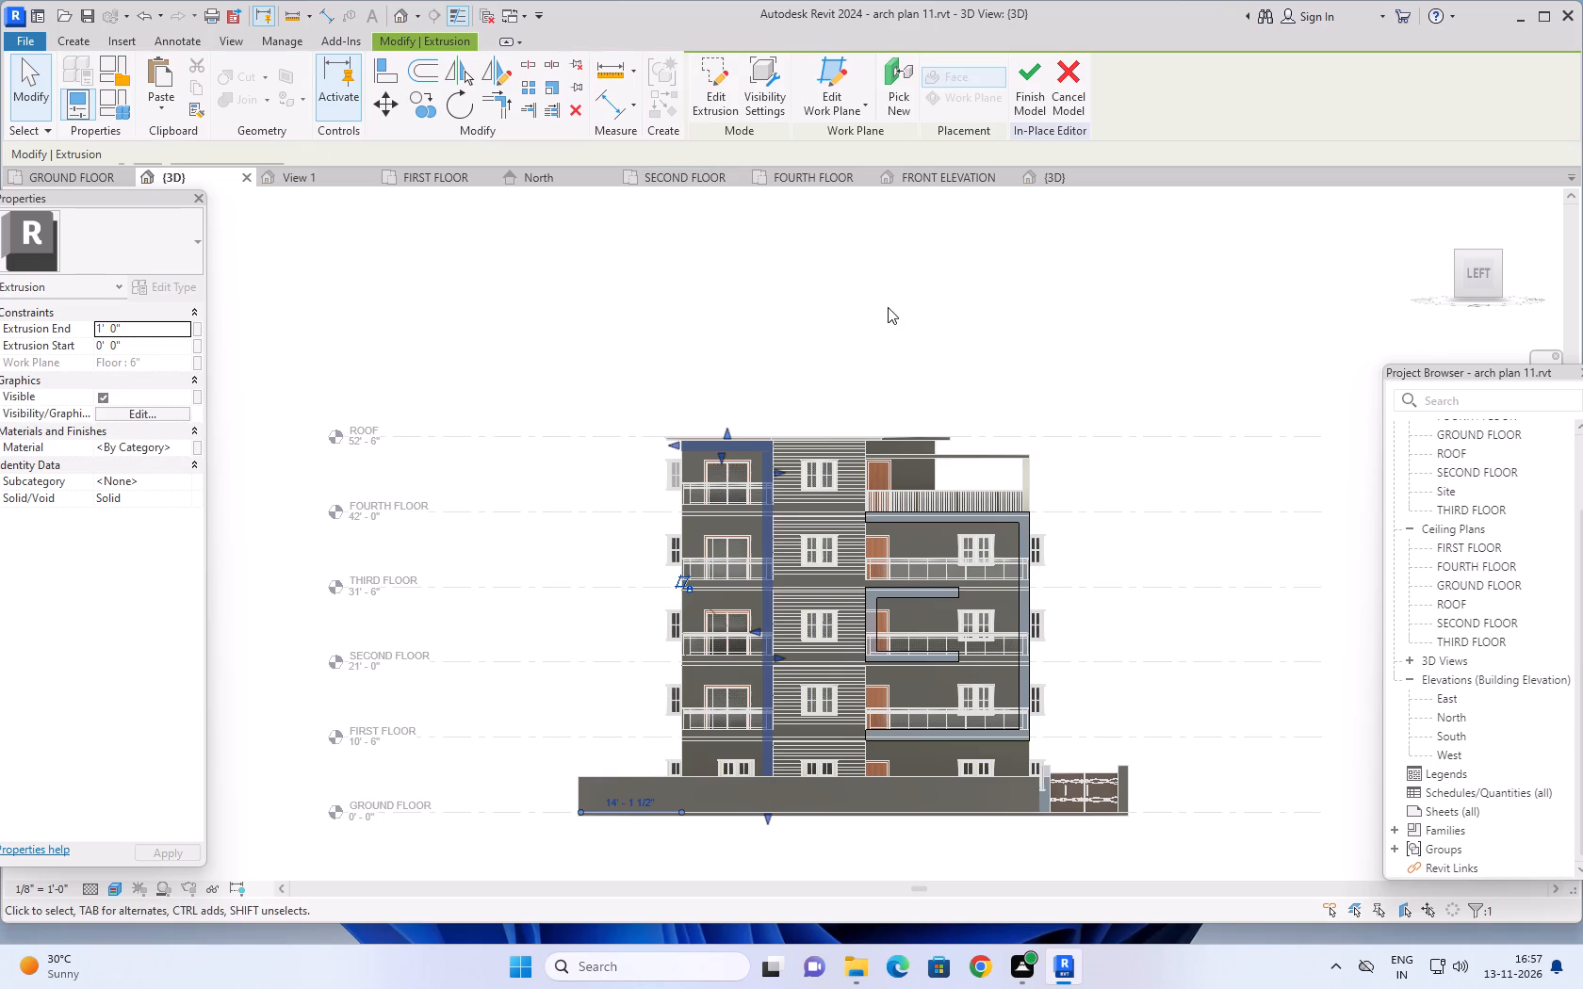
{"action": "middle_click_drag", "start_coordinate": [993, 336], "coordinate": [980, 284]}
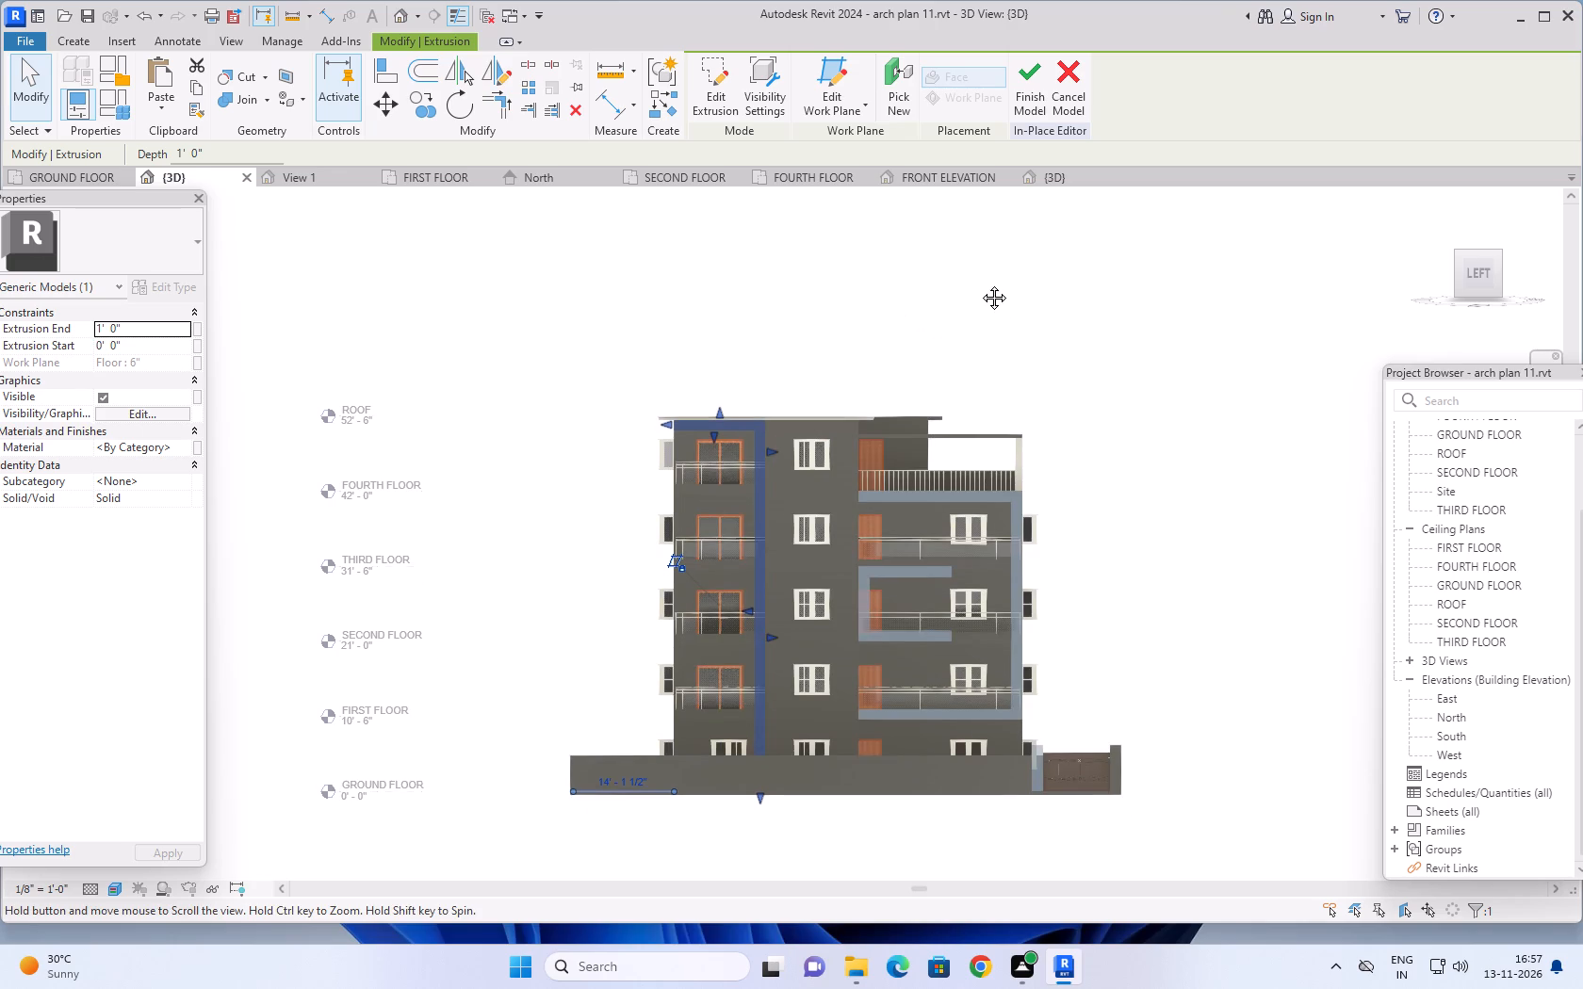
{"action": "middle_click_drag", "start_coordinate": [980, 284], "coordinate": [977, 230]}
{"action": "middle_click_drag", "start_coordinate": [659, 741], "coordinate": [731, 794]}
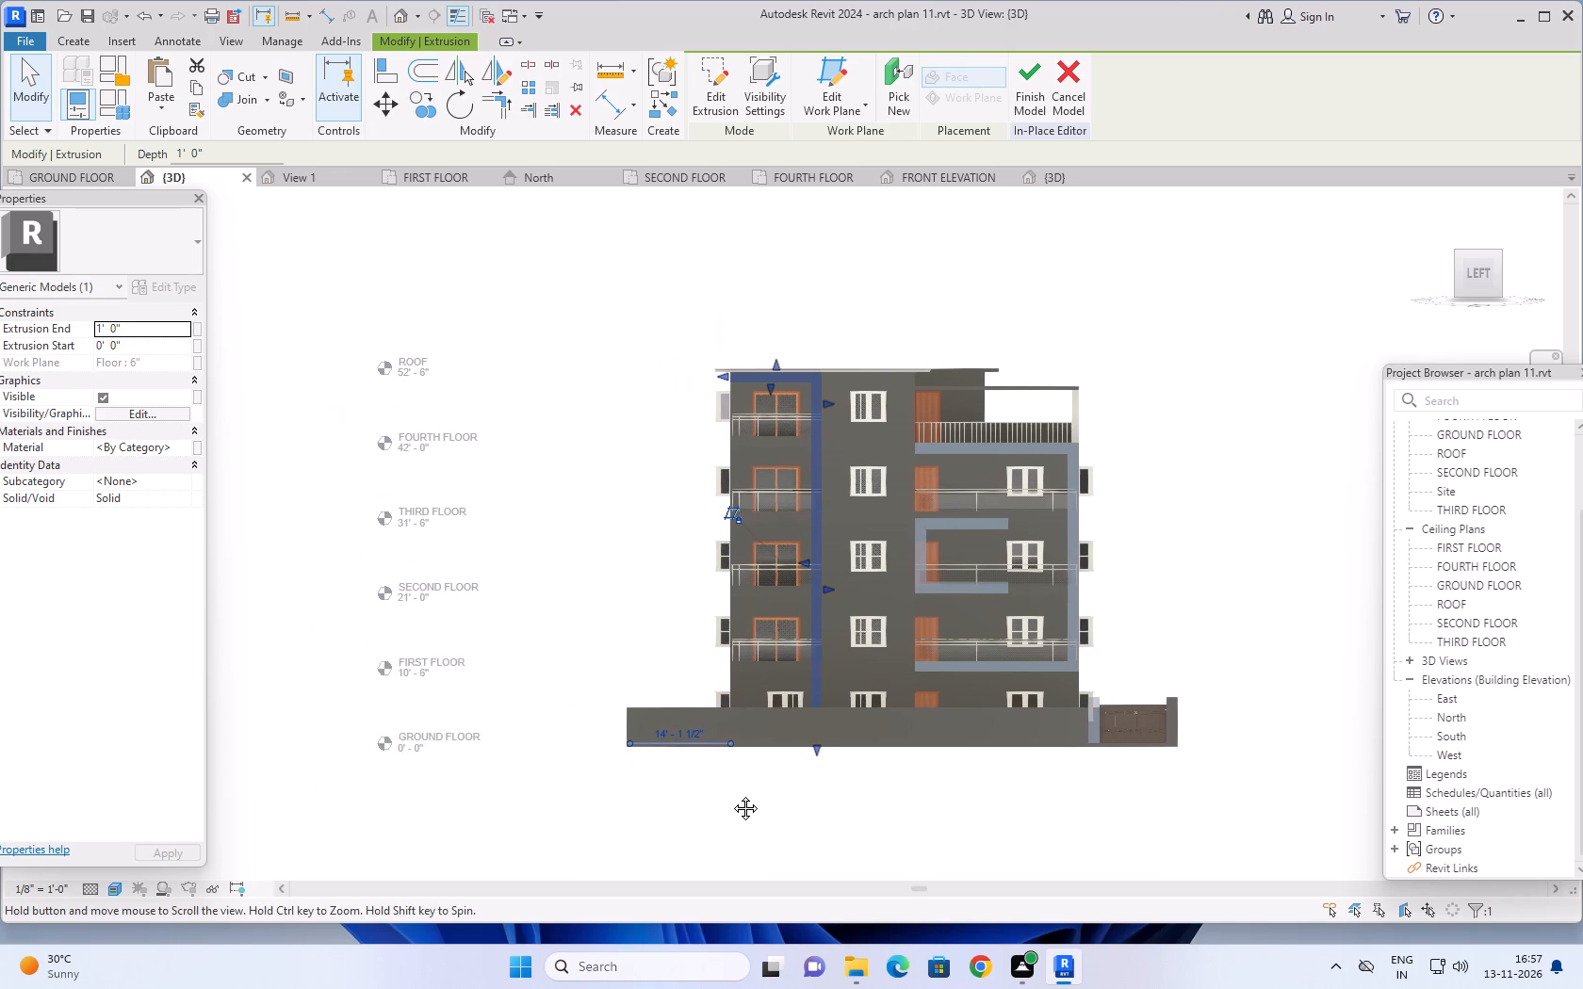
{"action": "middle_click_drag", "start_coordinate": [731, 794], "coordinate": [732, 795]}
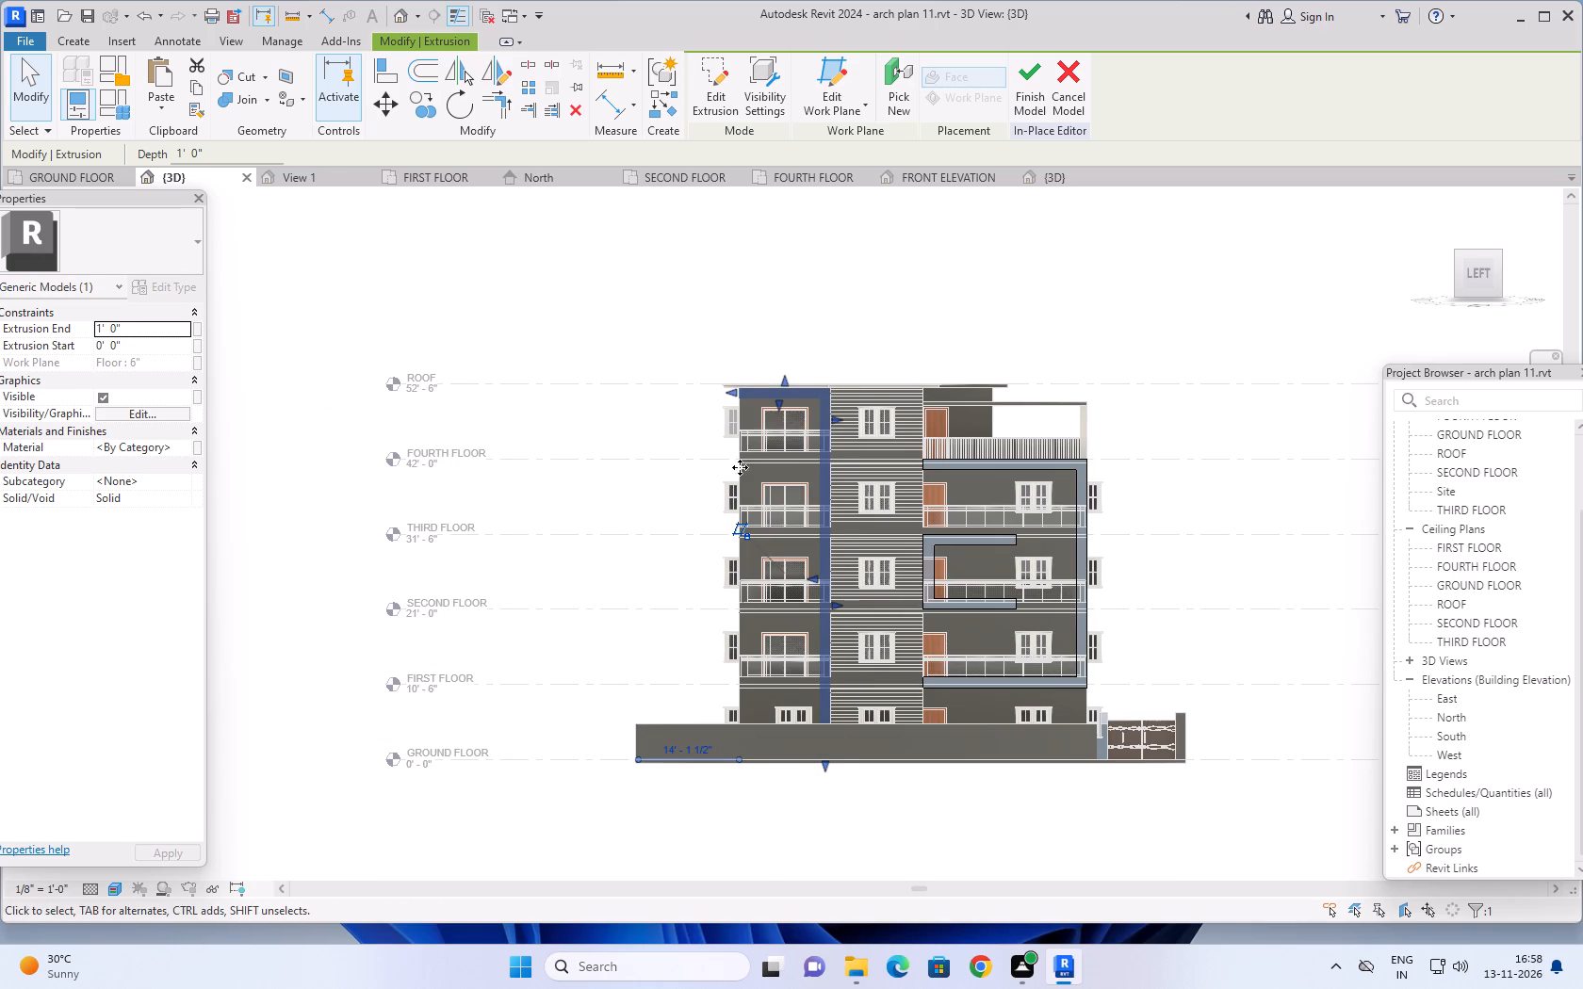
{"action": "scroll", "coordinate": [710, 818], "scroll_direction": "up", "scroll_amount": 1}
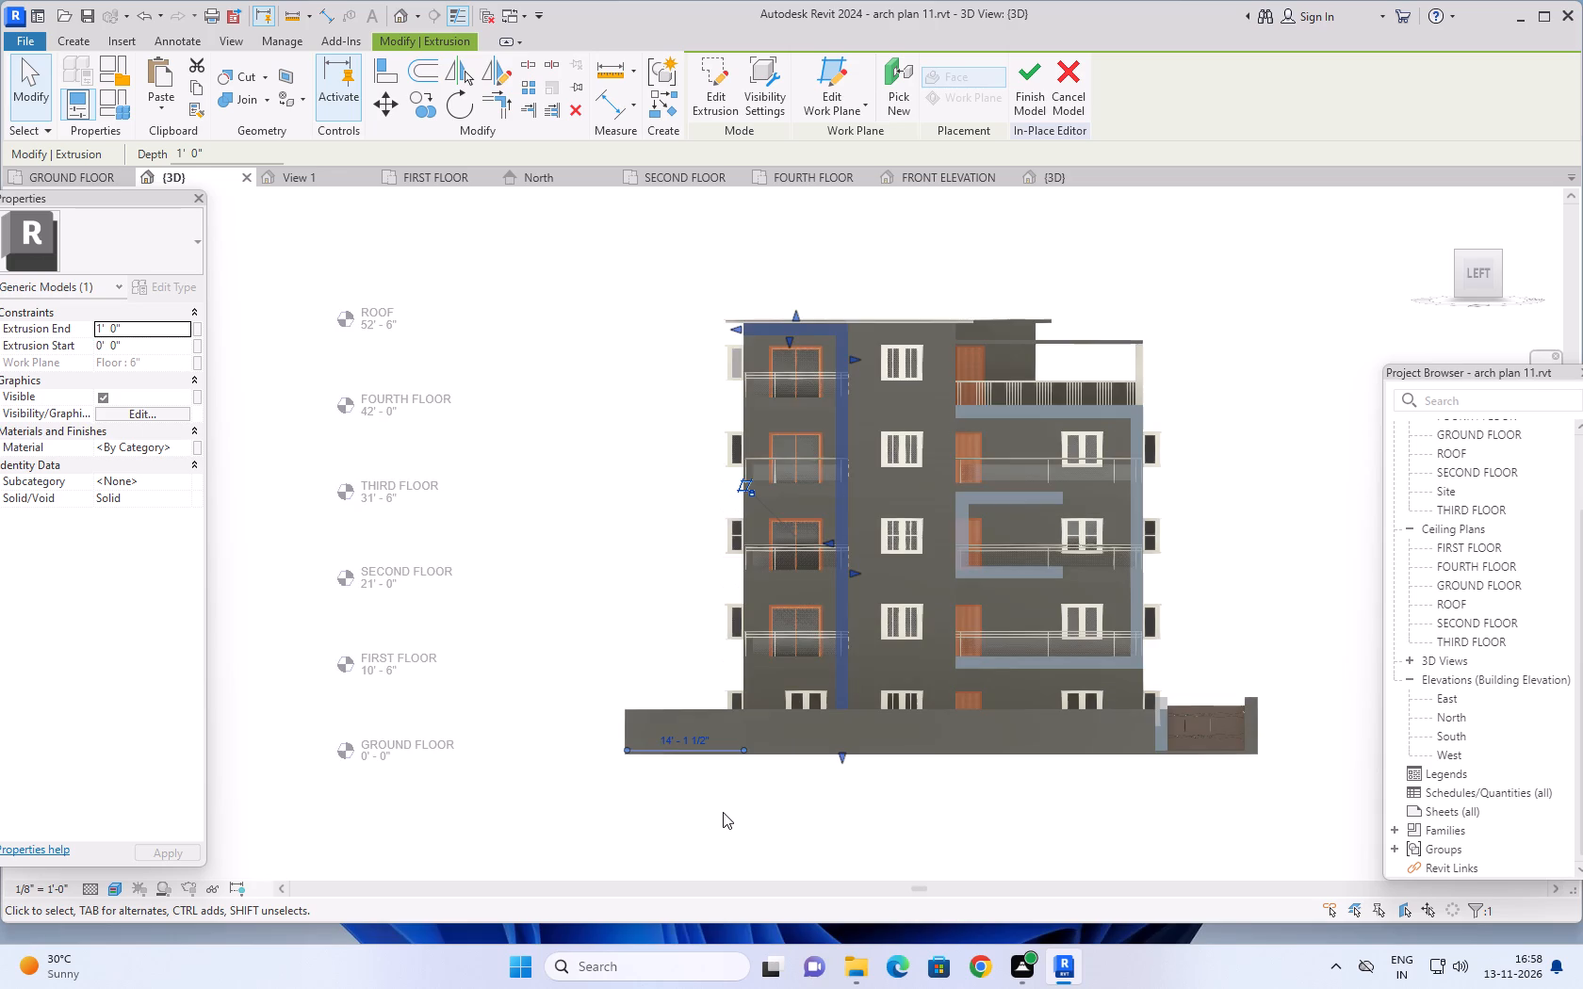
{"action": "middle_click_drag", "start_coordinate": [739, 802], "coordinate": [799, 834]}
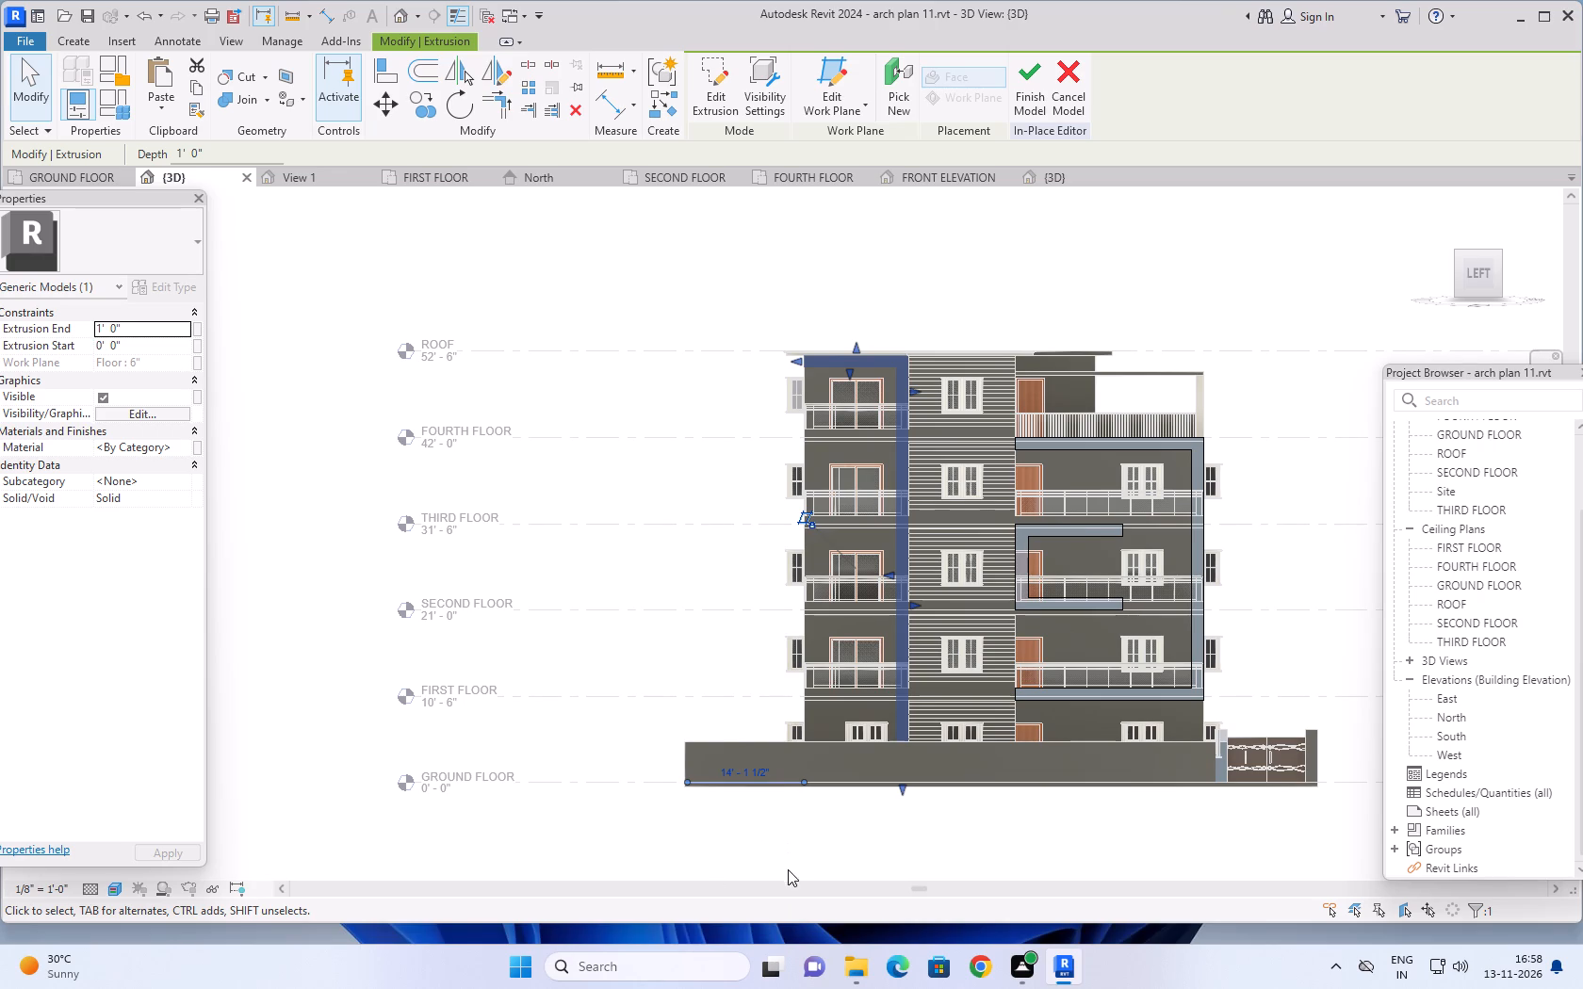
{"action": "left_click", "coordinate": [788, 842]}
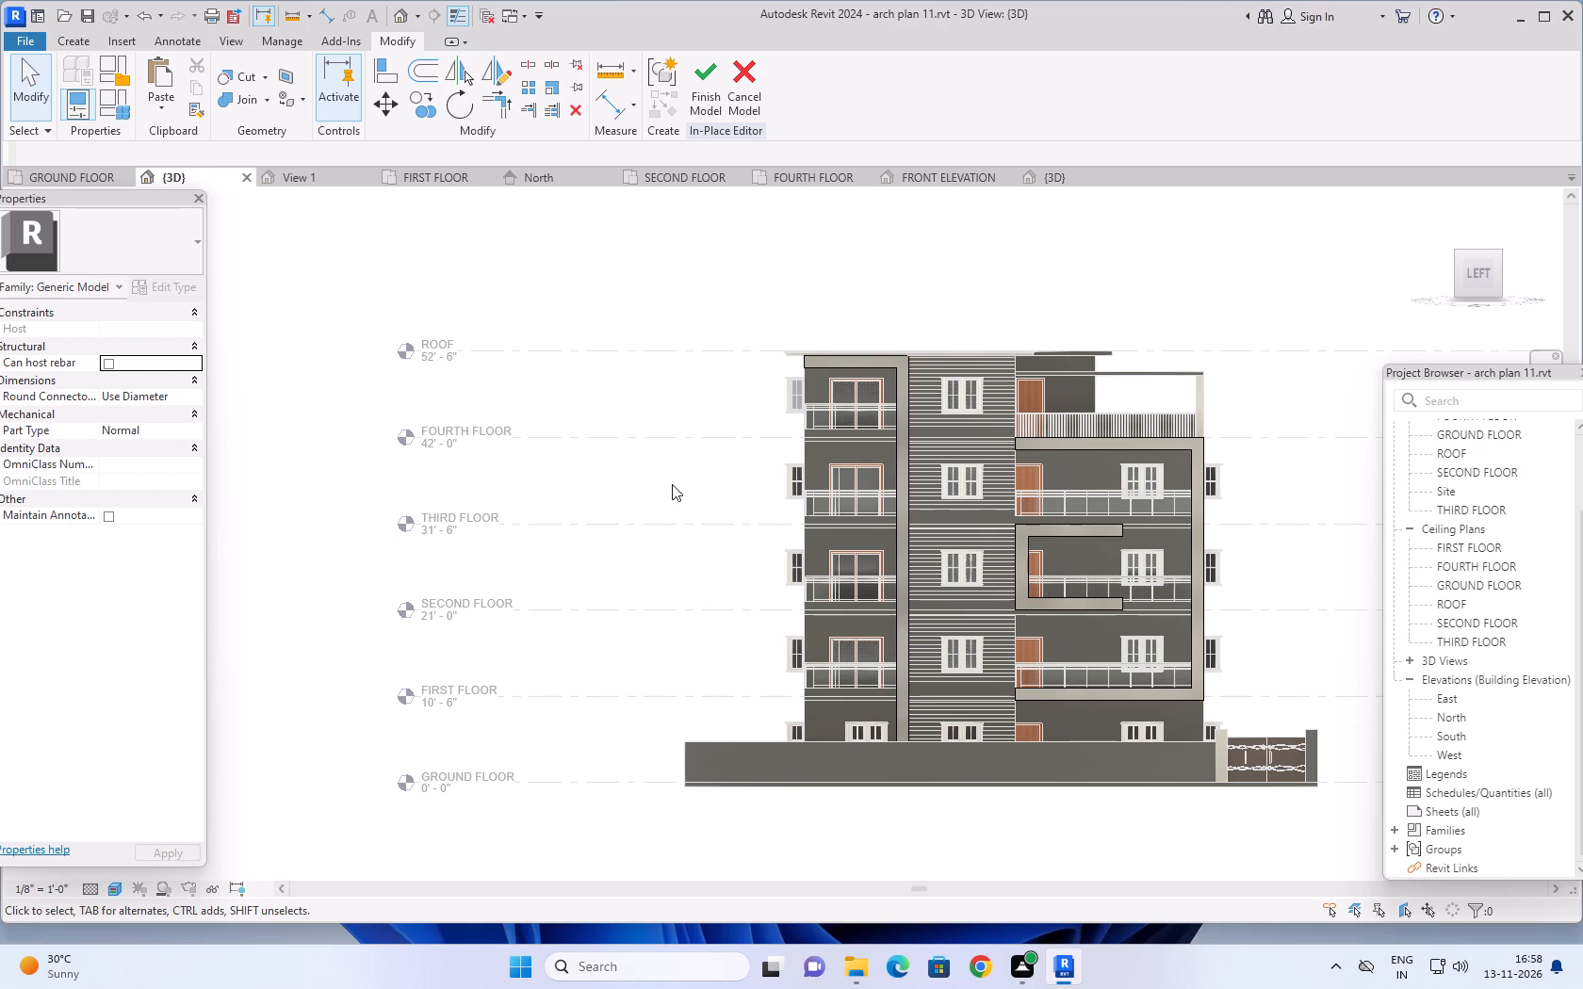
Start a new in-place extrusion and pick the face of the long front boundary wall as its work plane.
{"action": "left_click", "coordinate": [83, 43]}
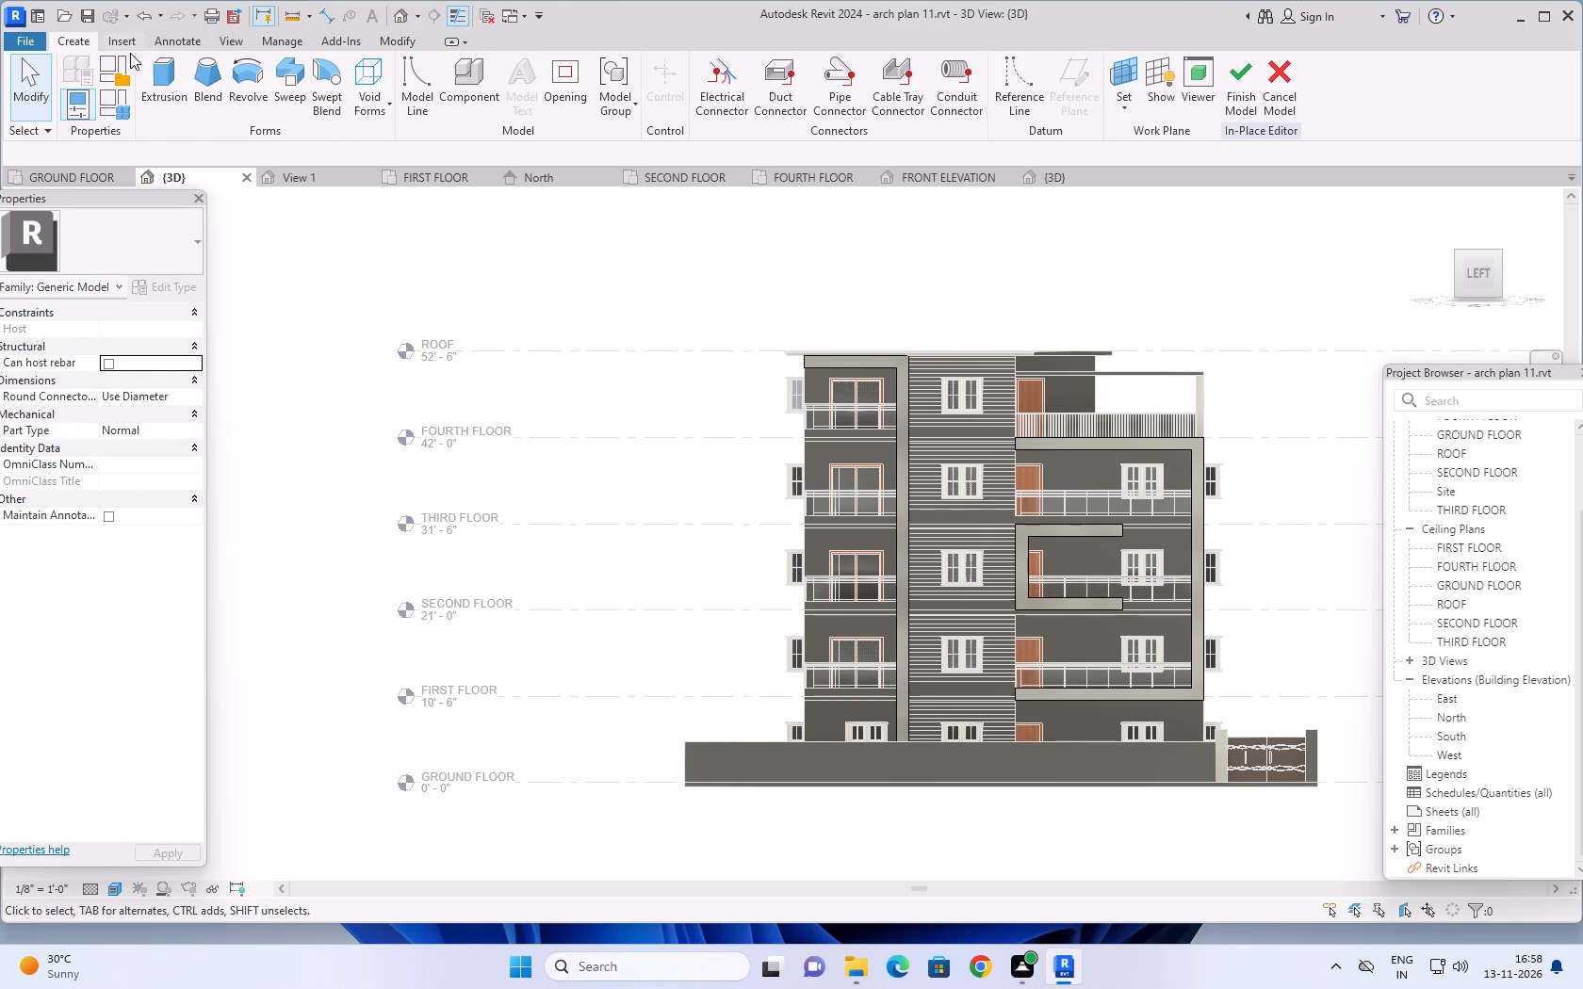
{"action": "left_click", "coordinate": [156, 70]}
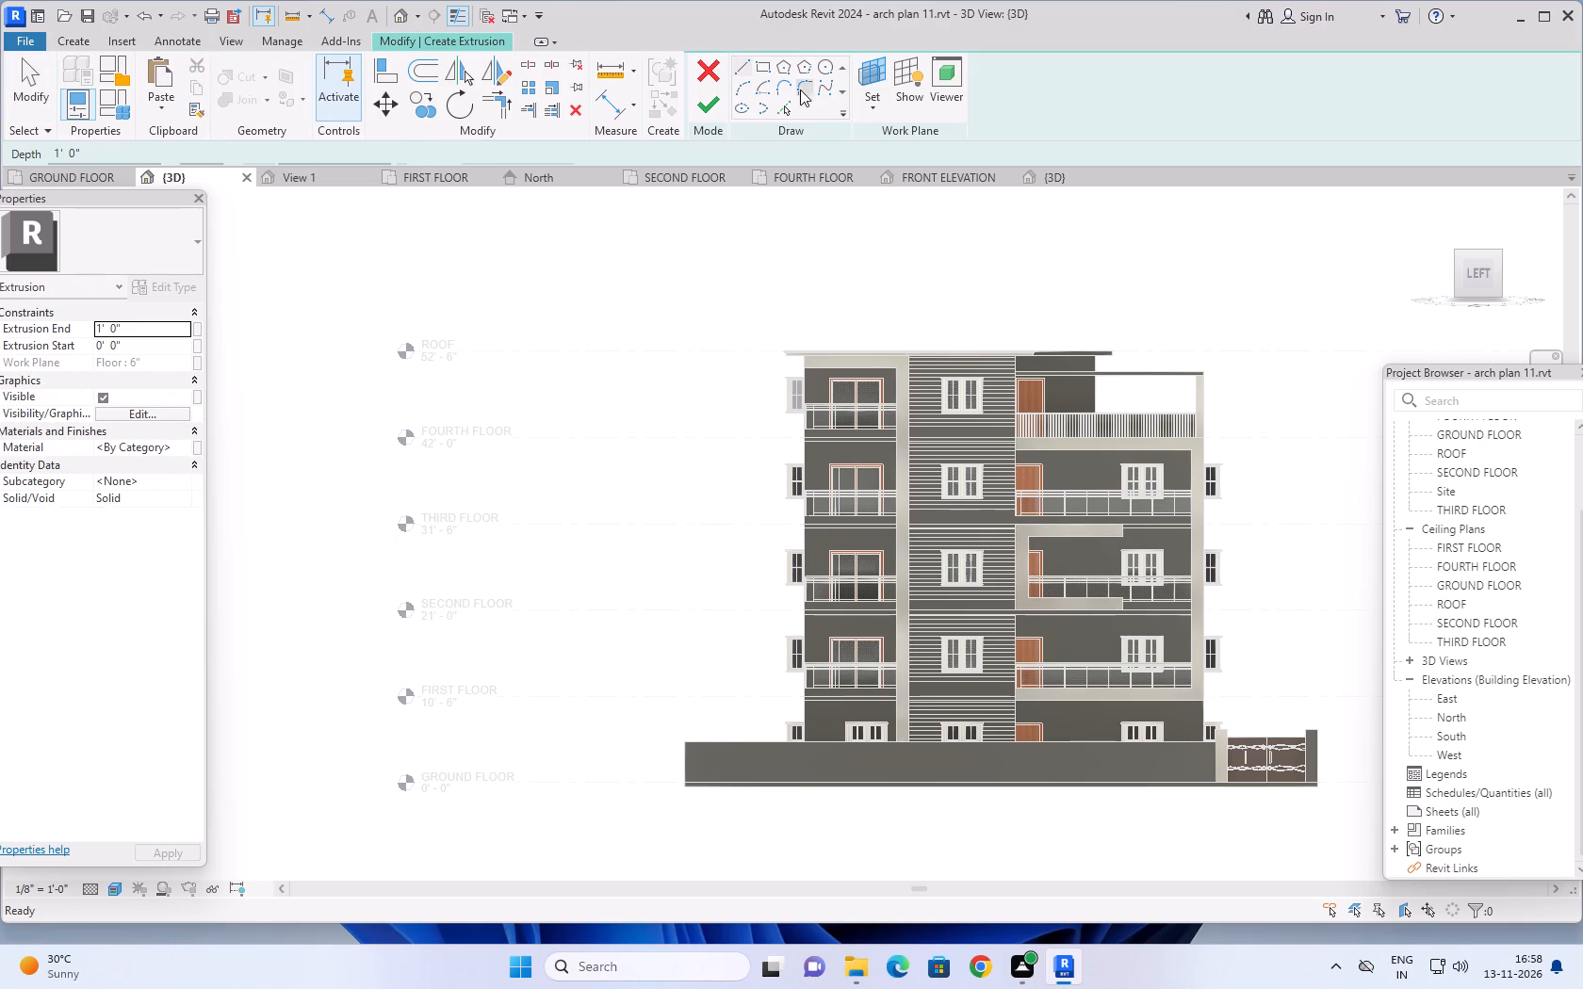
{"action": "left_click", "coordinate": [872, 108]}
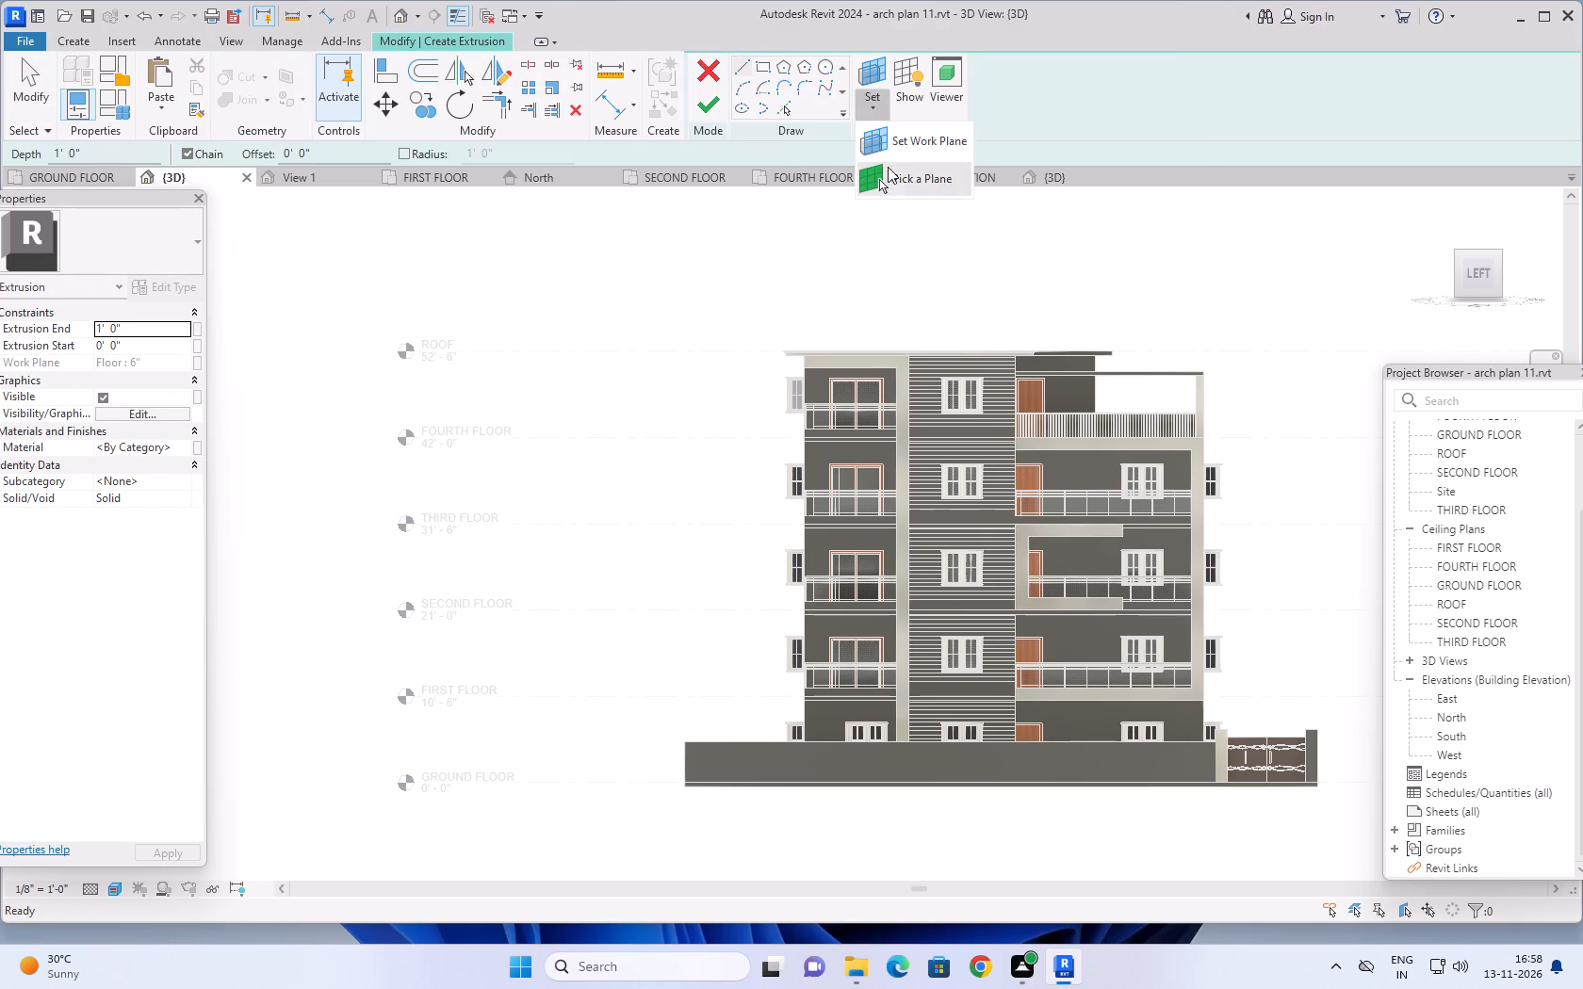
{"action": "left_click", "coordinate": [892, 174]}
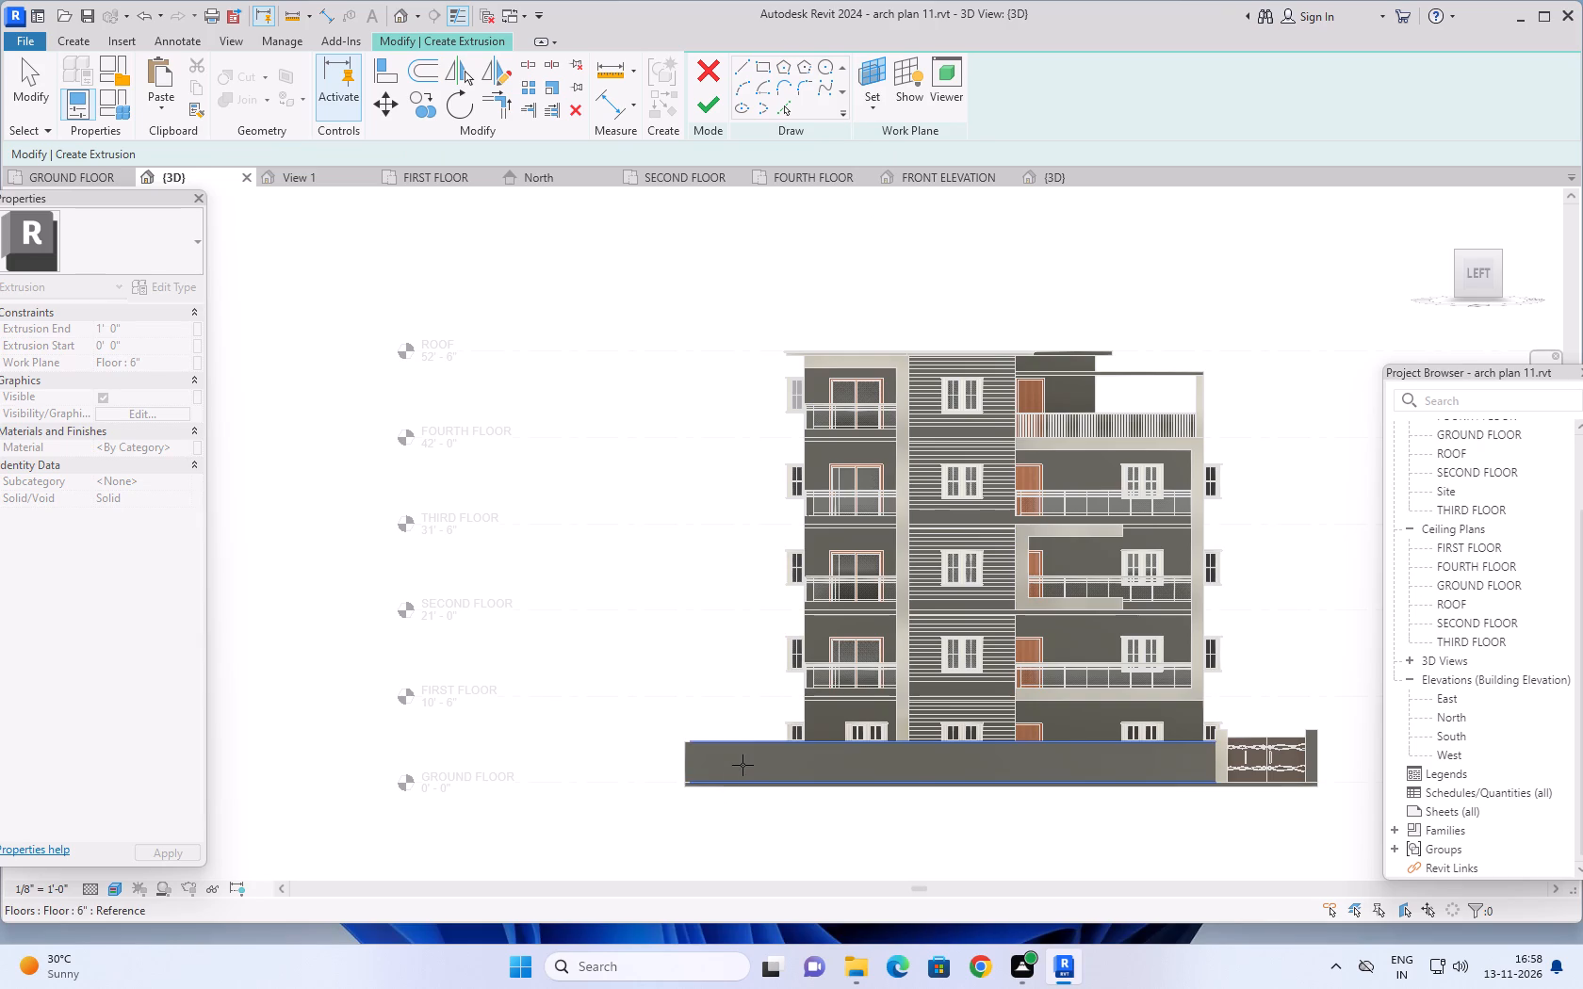
{"action": "scroll", "coordinate": [742, 766], "scroll_direction": "up", "scroll_amount": 4}
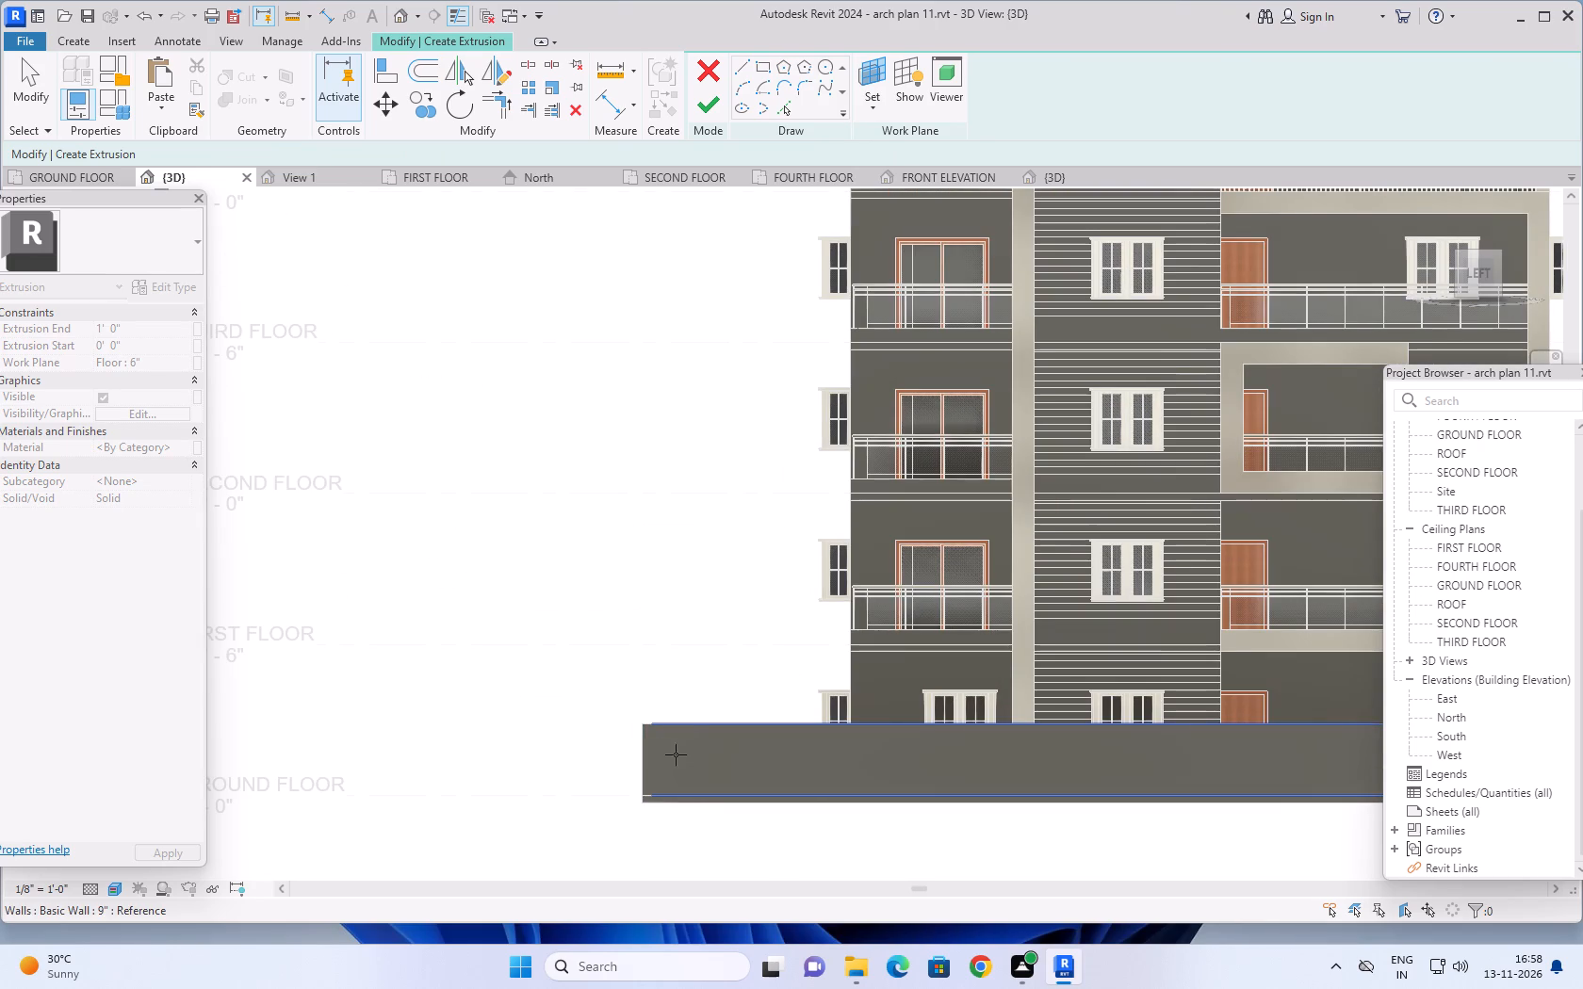
{"action": "left_click", "coordinate": [703, 757]}
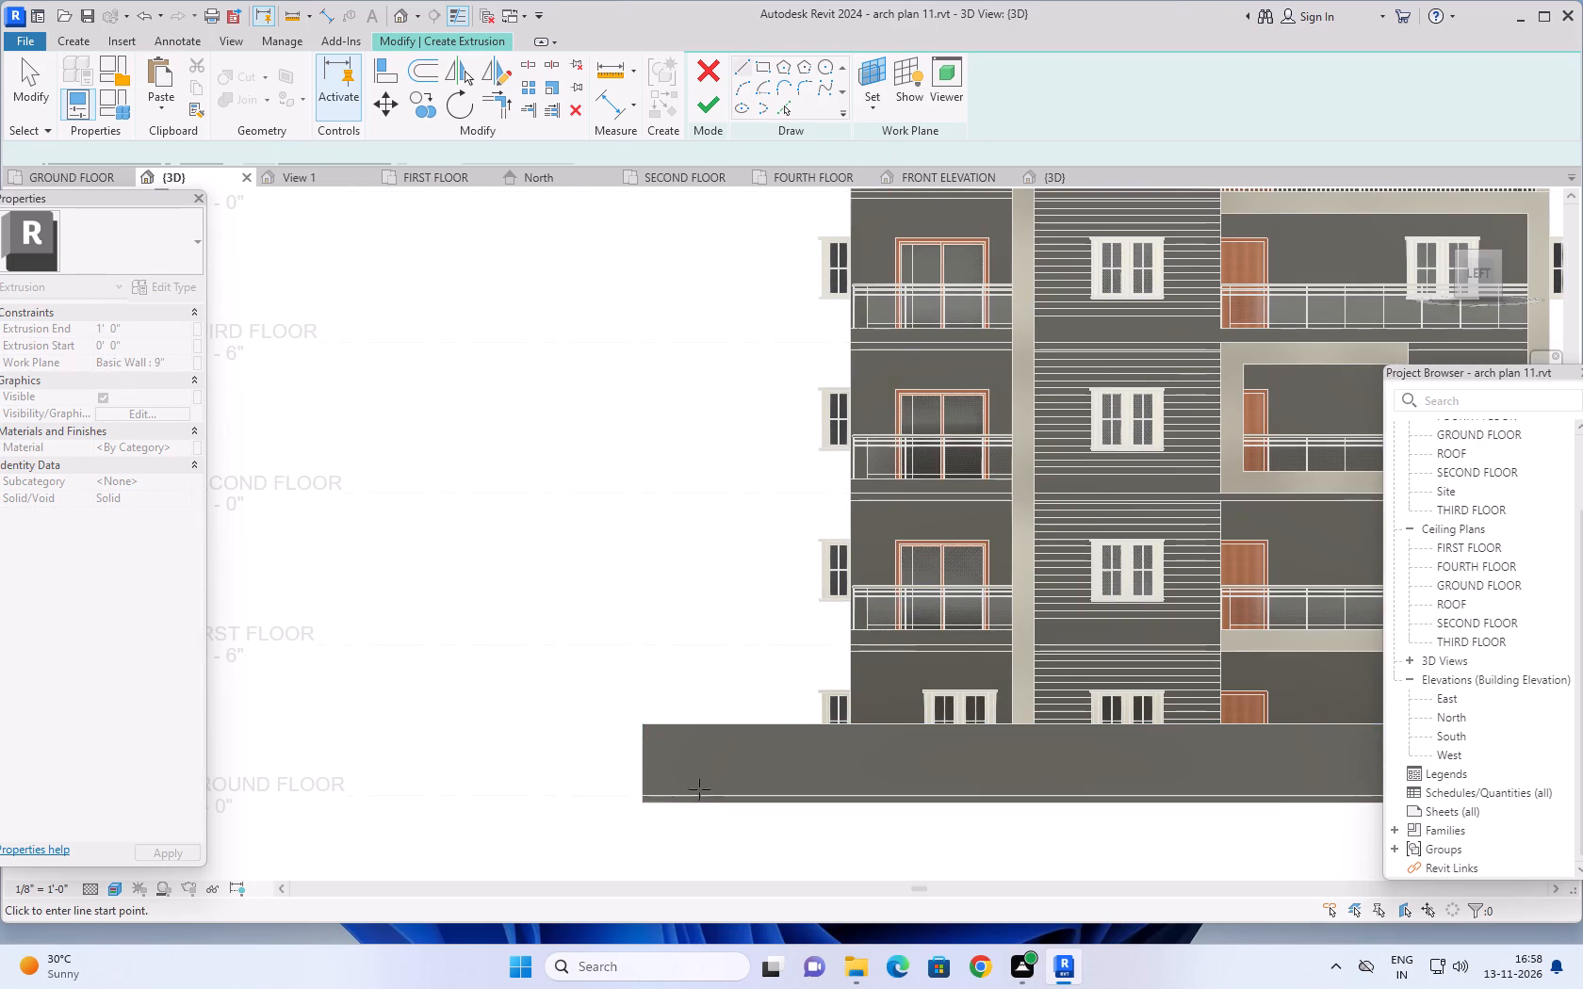
Sketch a rectangle about 5' 11" wide and 5' 6" high, spanning the boundary wall's full height near the end away from the gate.
{"action": "scroll", "coordinate": [546, 766], "scroll_direction": "down", "scroll_amount": 3}
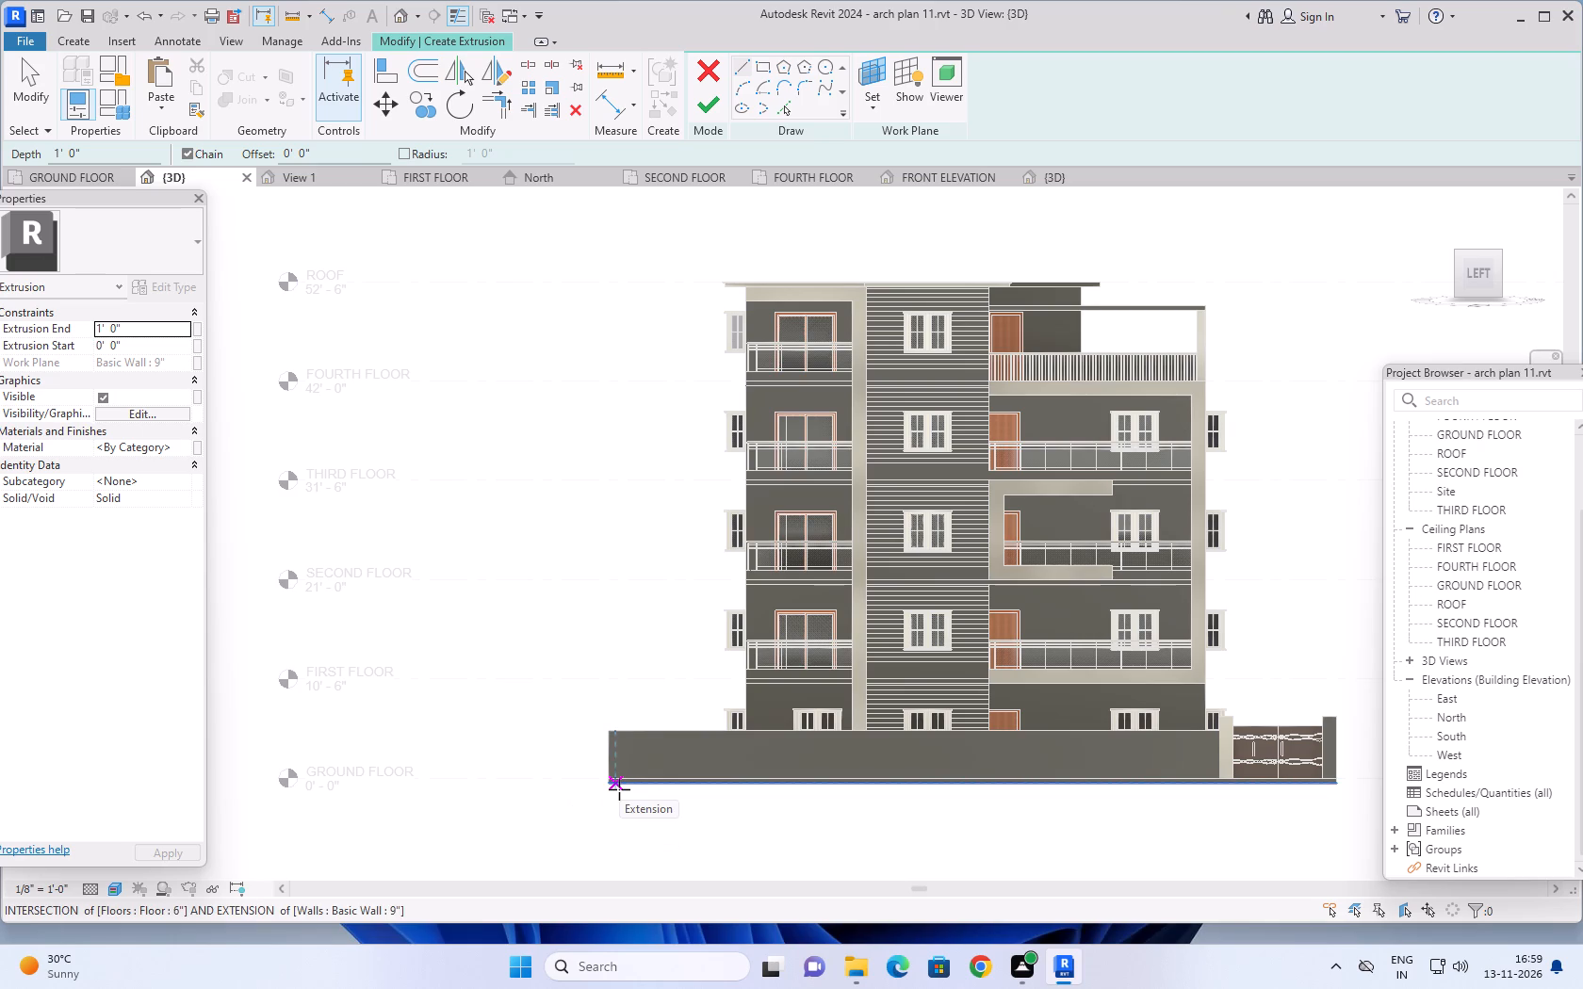
{"action": "scroll", "coordinate": [610, 731], "scroll_direction": "up", "scroll_amount": 1}
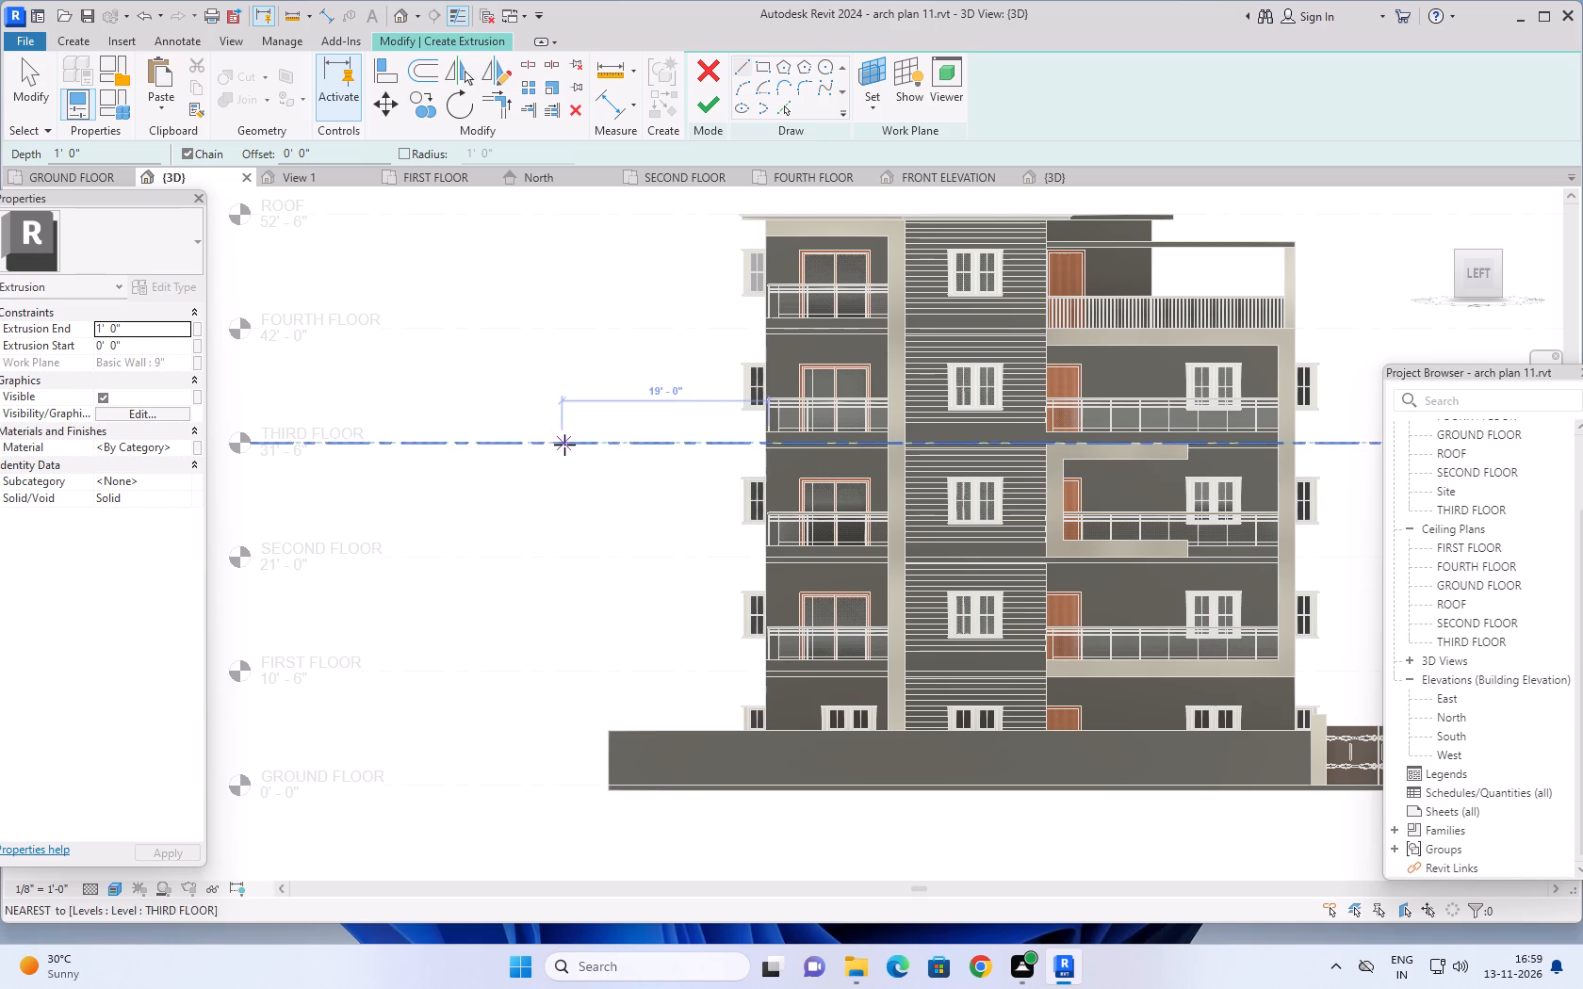
{"action": "left_click", "coordinate": [762, 63]}
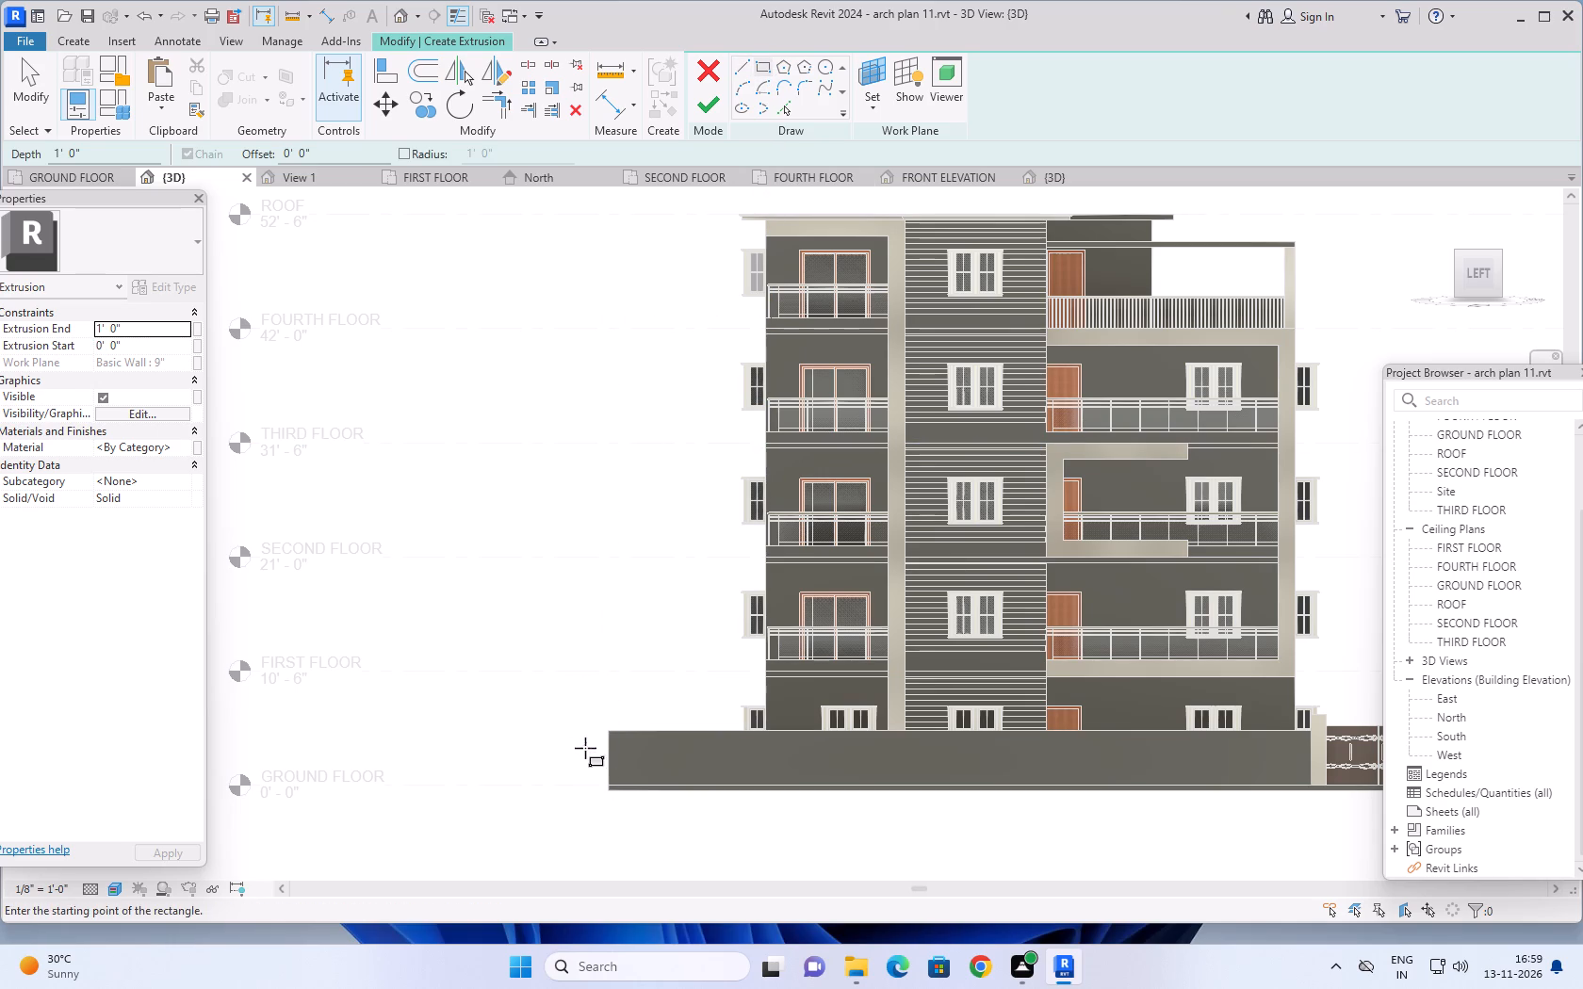
{"action": "scroll", "coordinate": [604, 722], "scroll_direction": "up", "scroll_amount": 1}
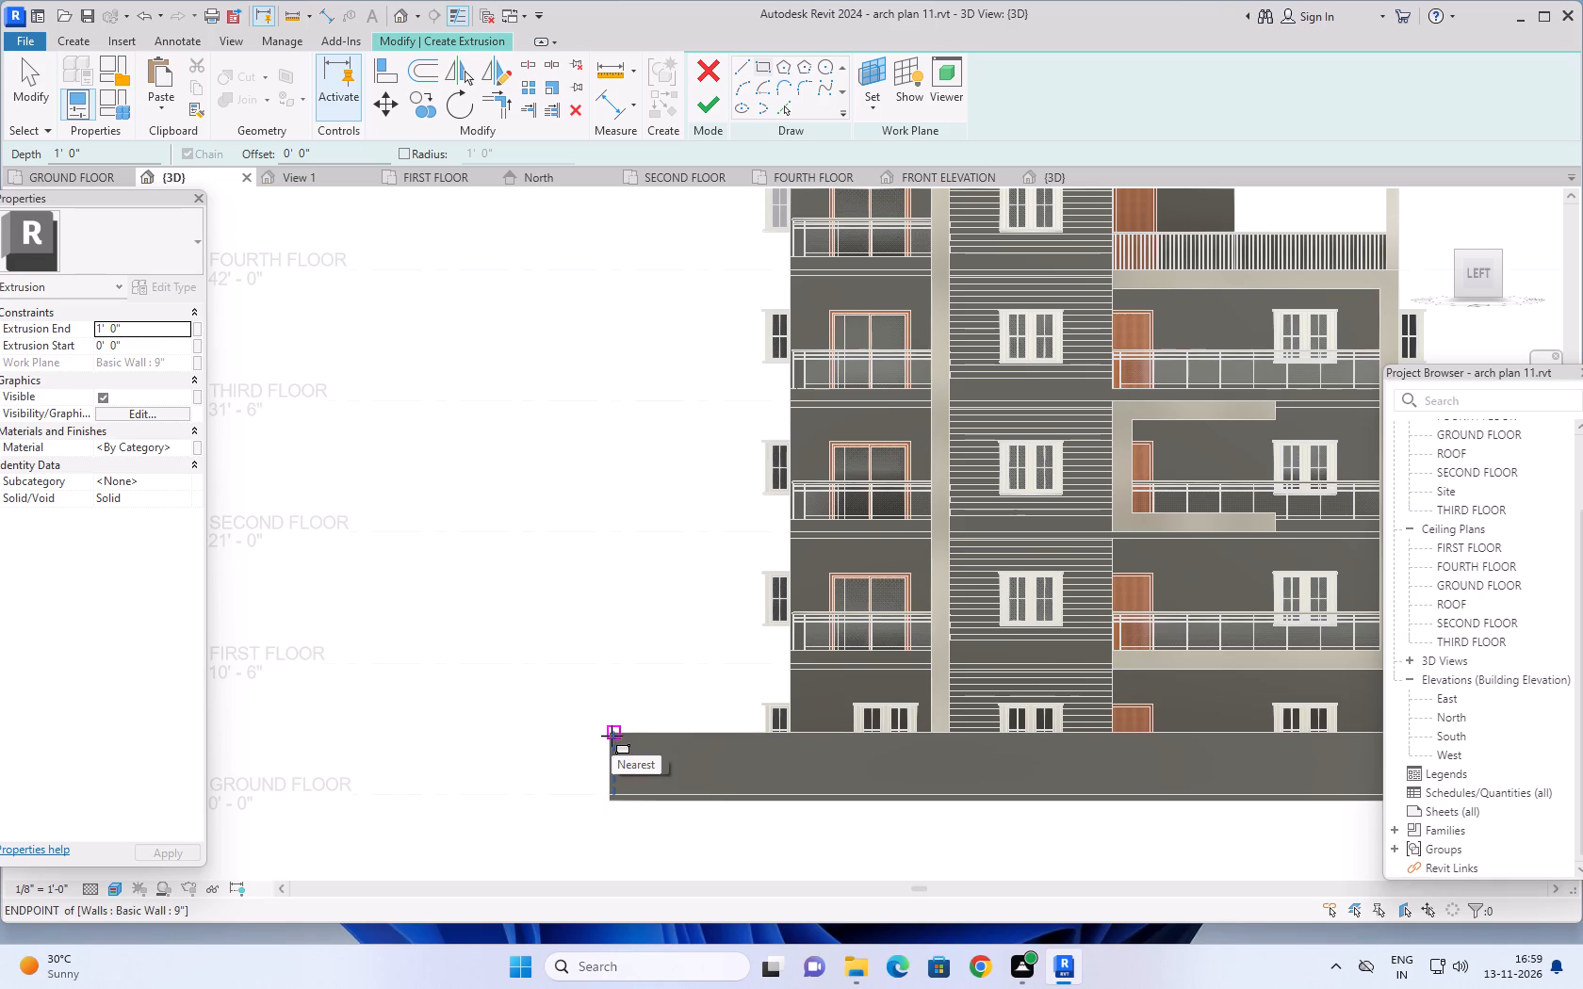
{"action": "scroll", "coordinate": [614, 736], "scroll_direction": "up", "scroll_amount": 4}
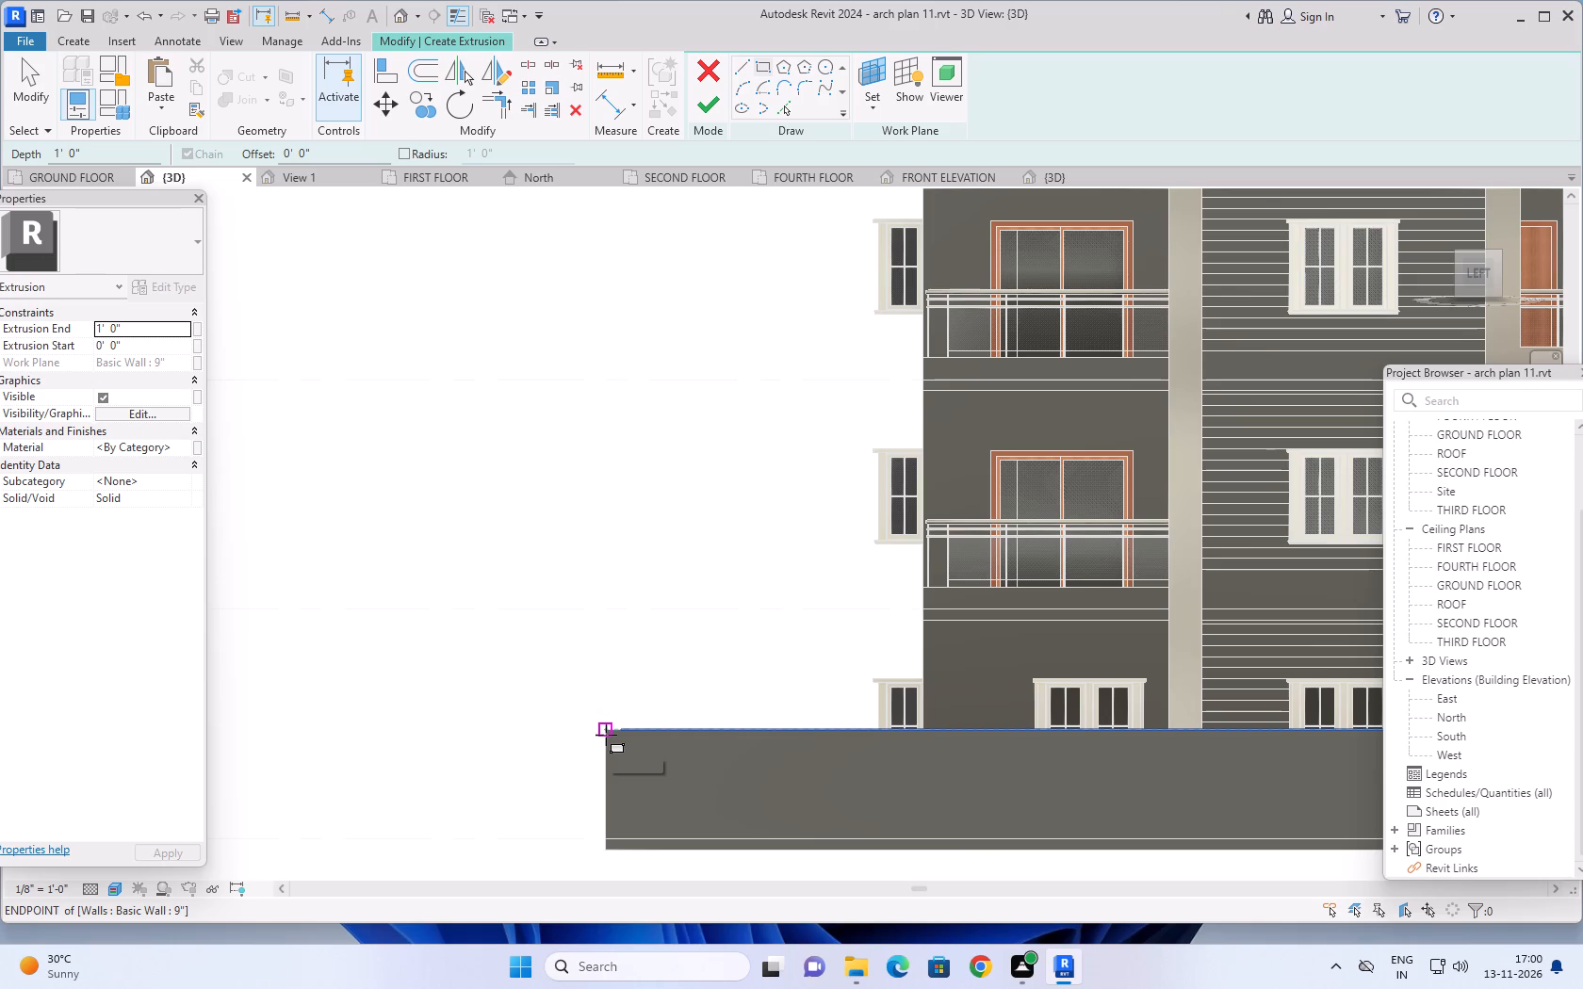
{"action": "left_click", "coordinate": [658, 733]}
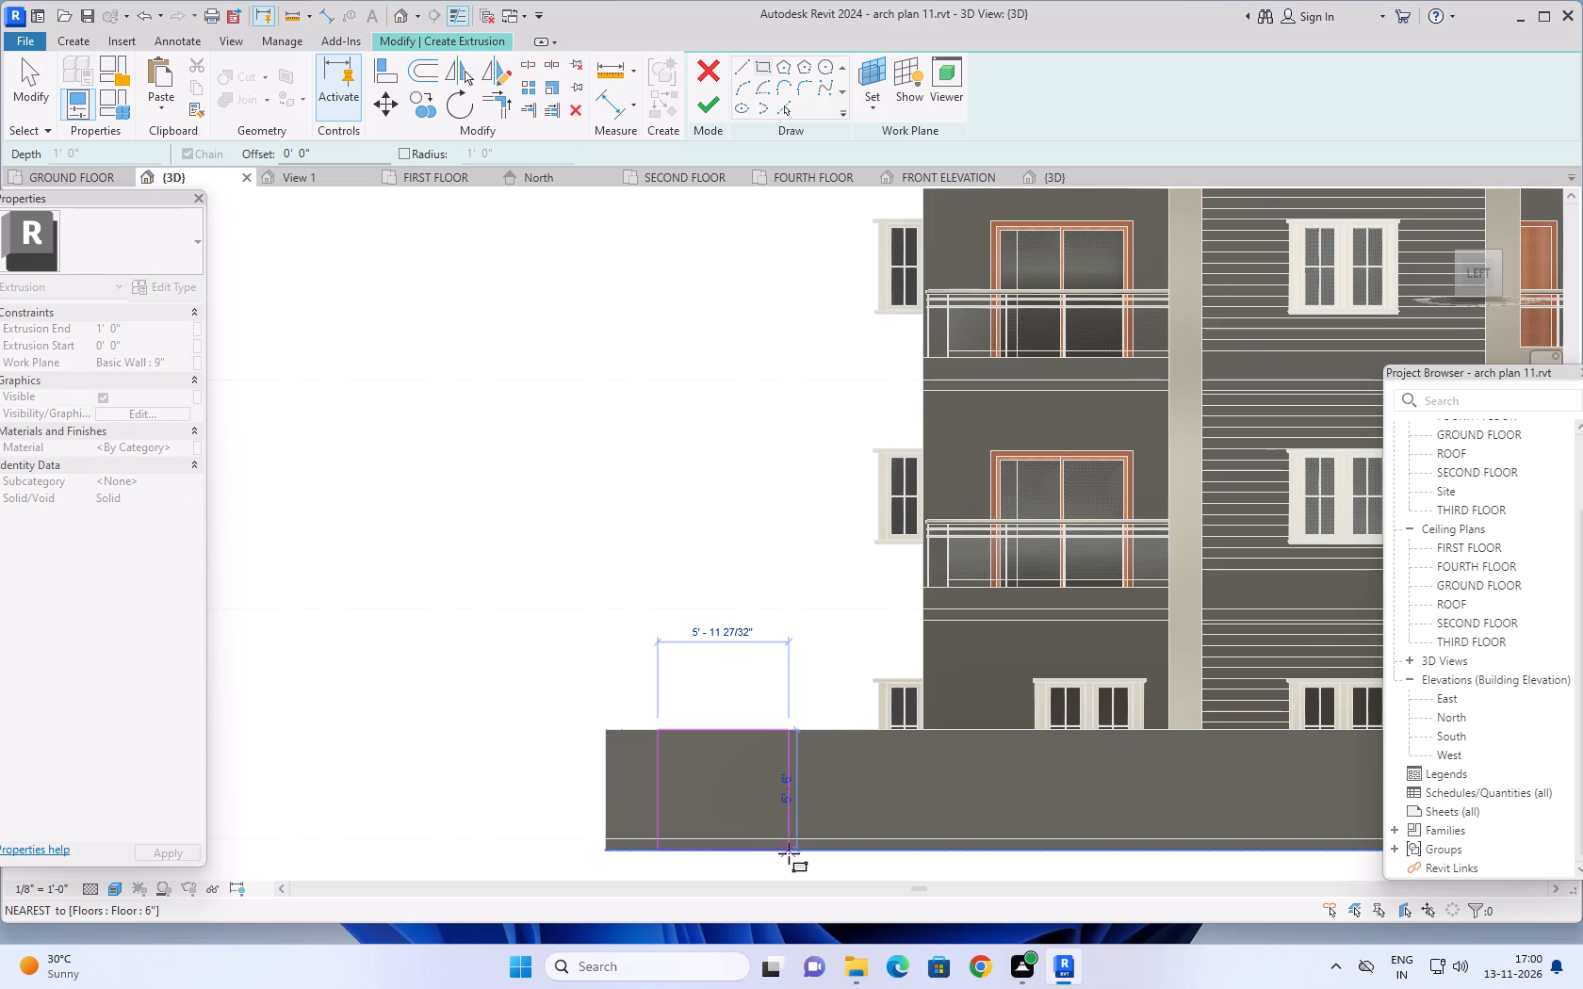
{"action": "scroll", "coordinate": [786, 845], "scroll_direction": "up", "scroll_amount": 6}
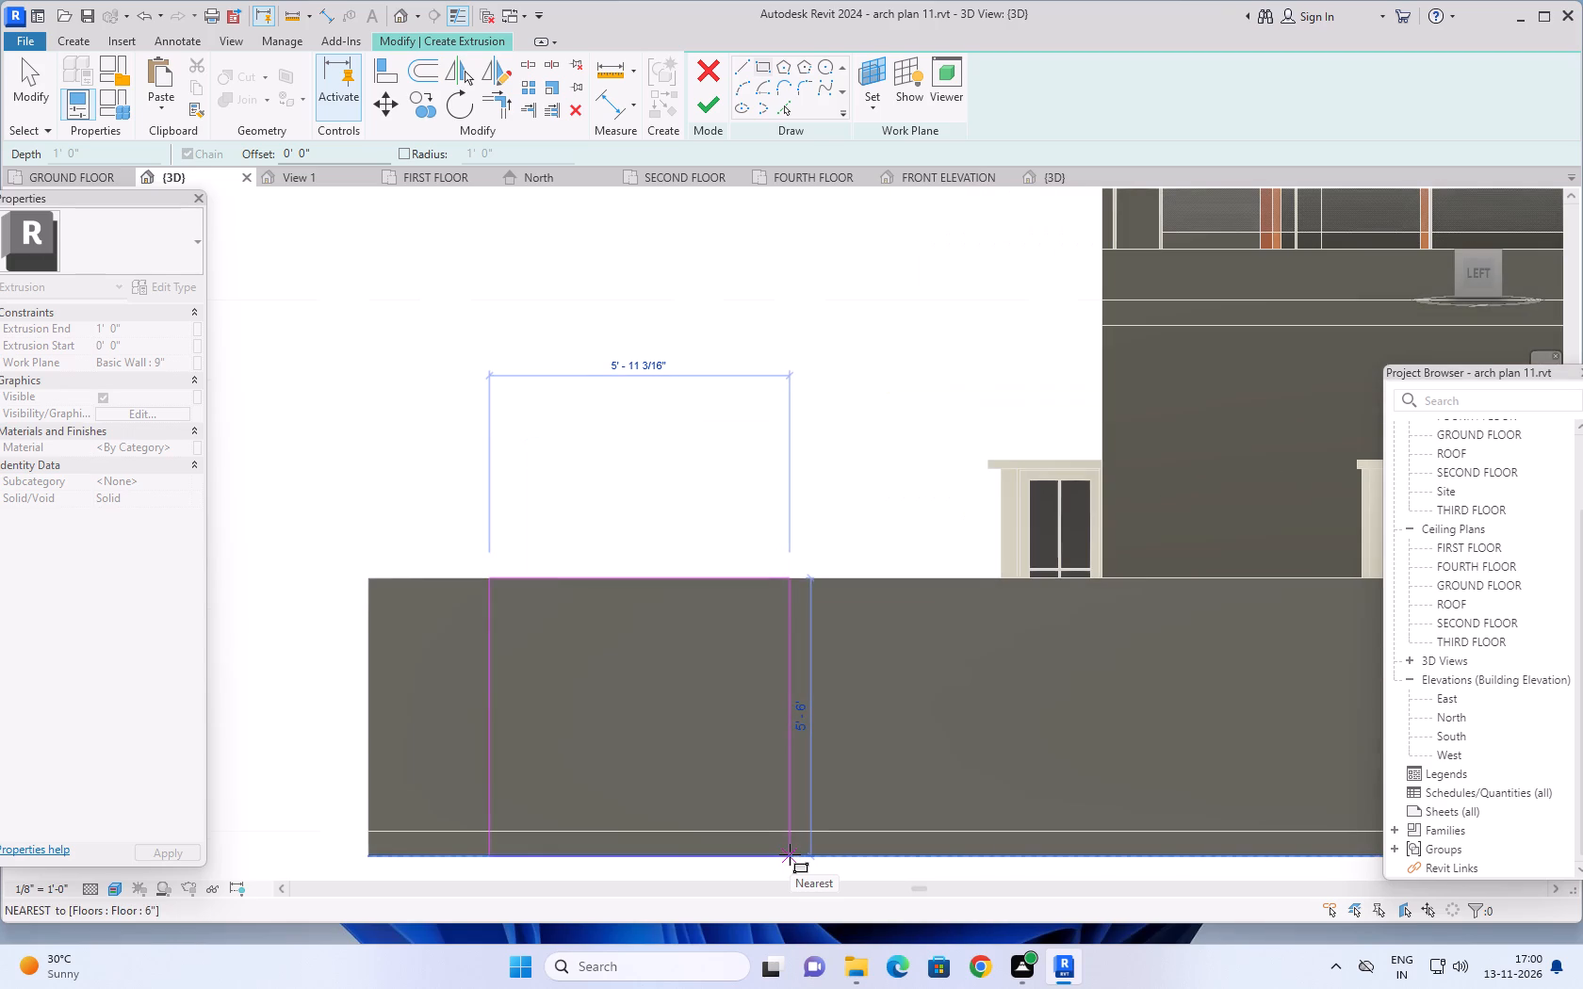
{"action": "left_click", "coordinate": [790, 854]}
{"action": "scroll", "coordinate": [874, 794], "scroll_direction": "down", "scroll_amount": 6}
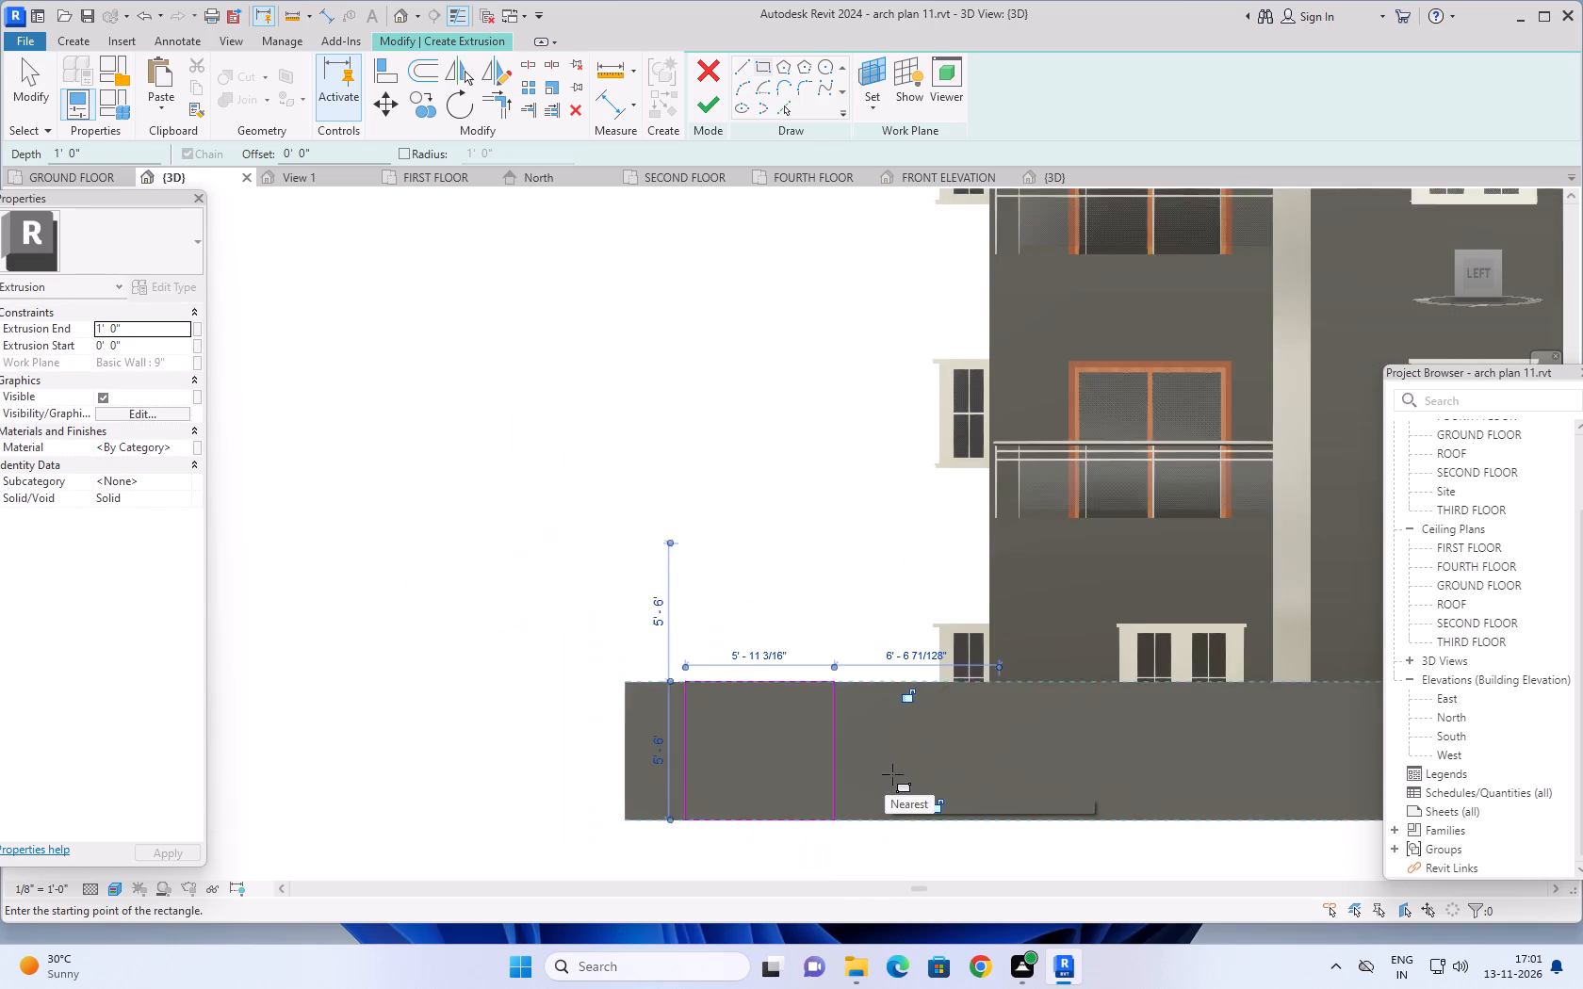
{"action": "scroll", "coordinate": [967, 810], "scroll_direction": "down", "scroll_amount": 2}
{"action": "middle_click_drag", "start_coordinate": [1011, 825], "coordinate": [897, 821]}
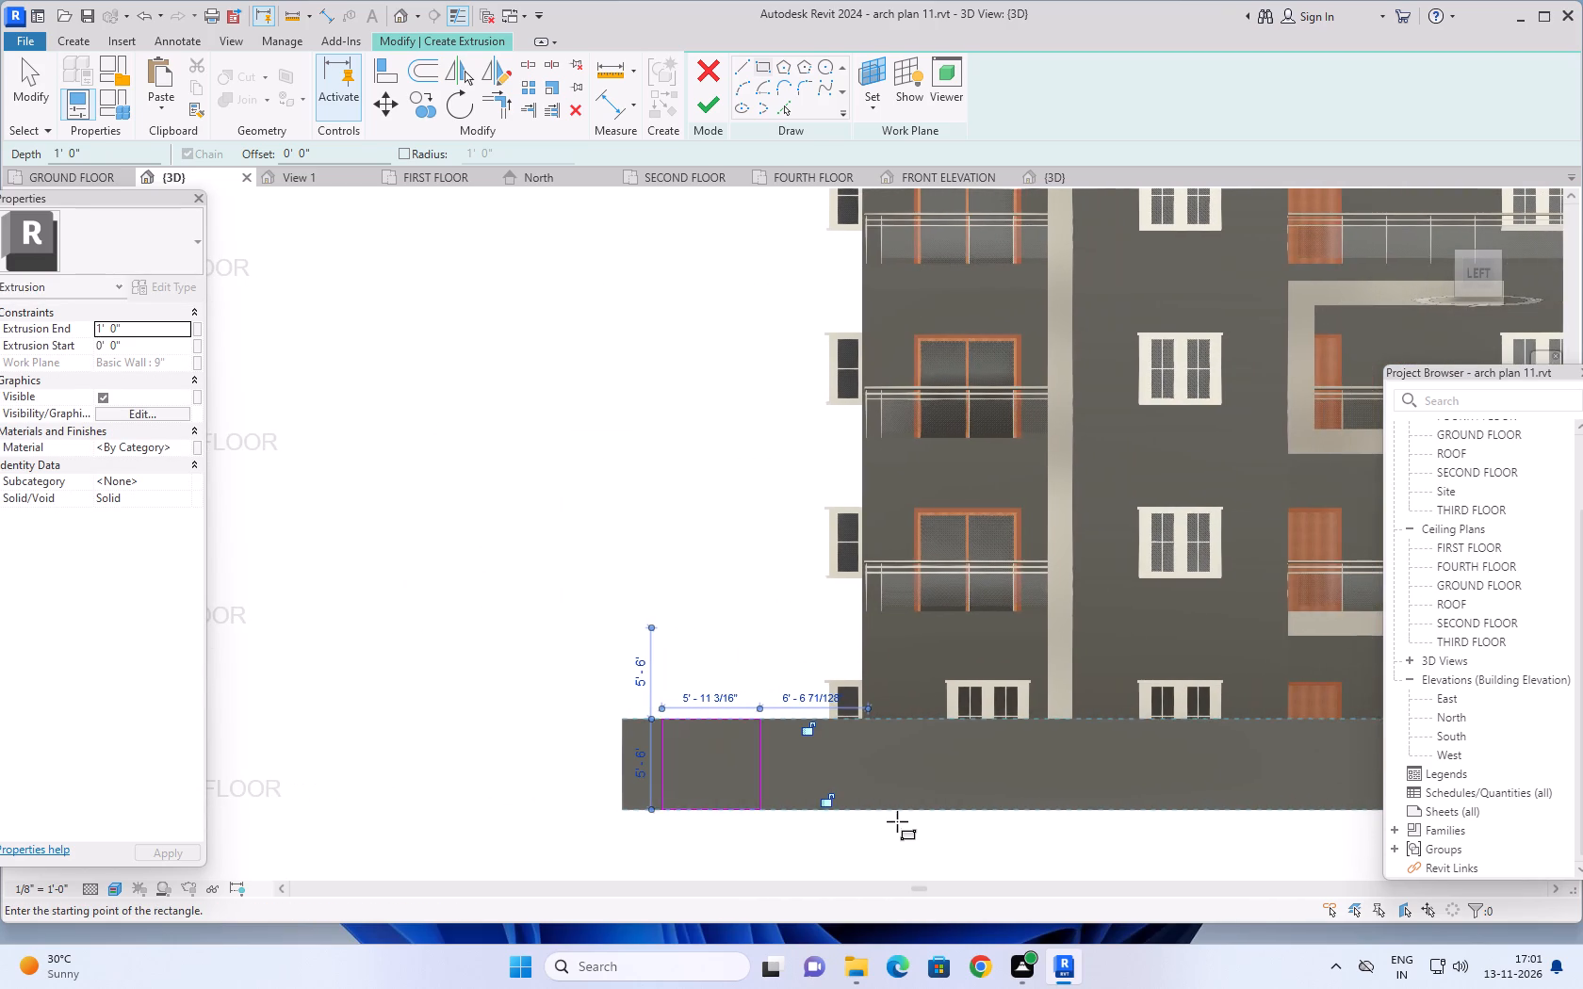
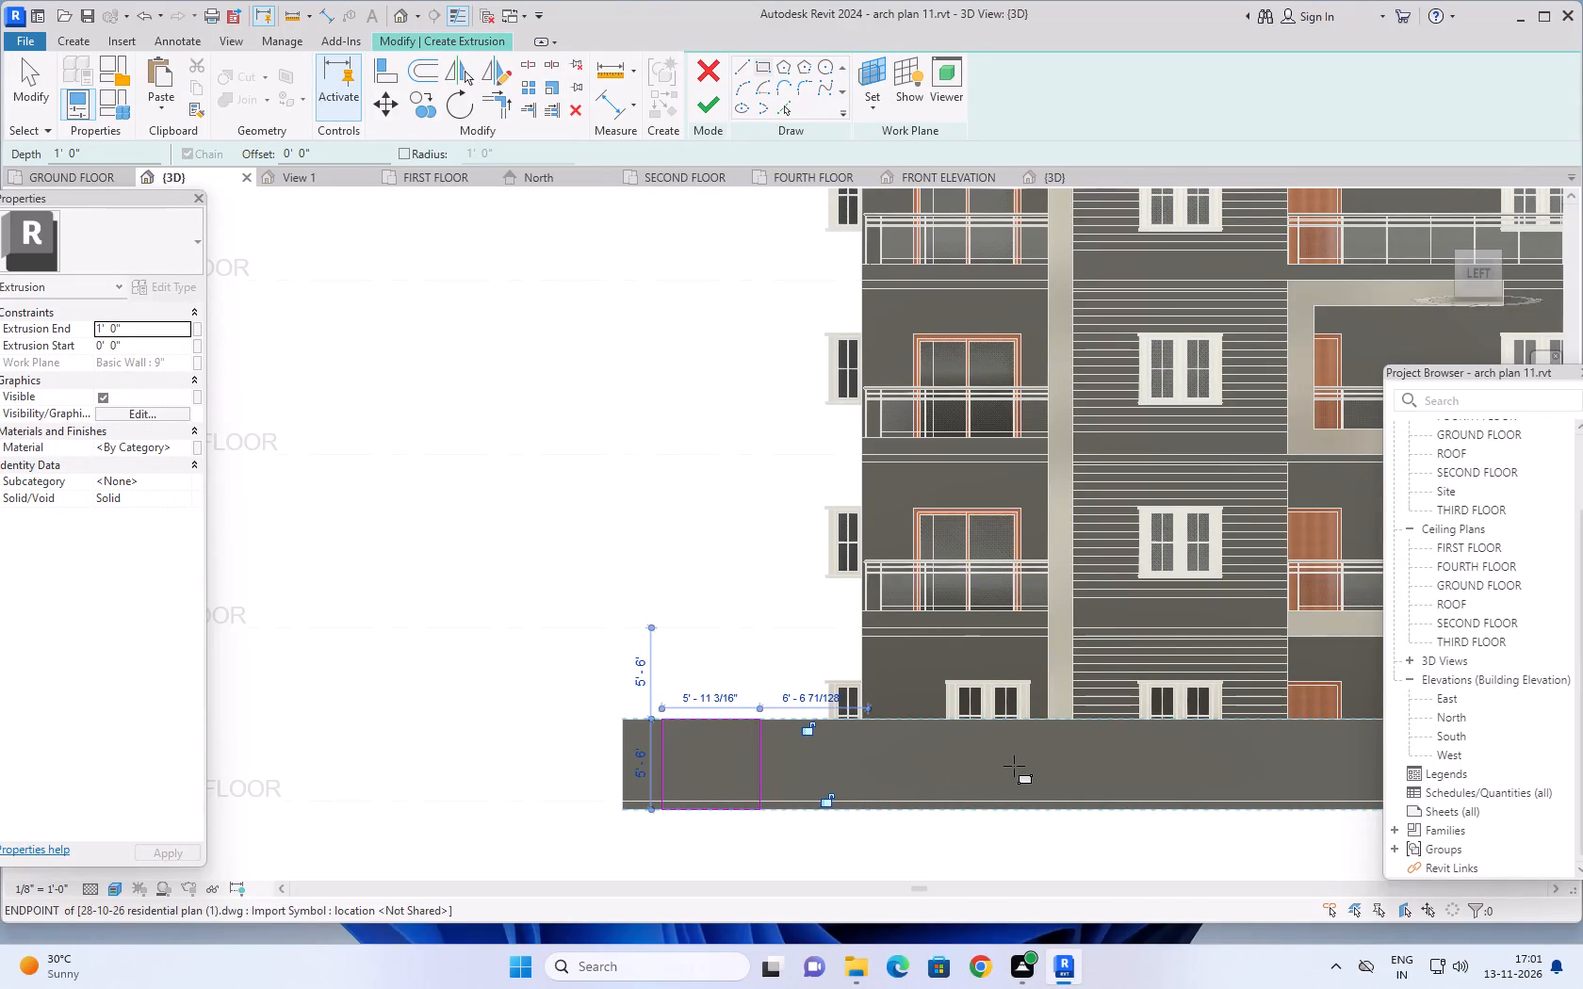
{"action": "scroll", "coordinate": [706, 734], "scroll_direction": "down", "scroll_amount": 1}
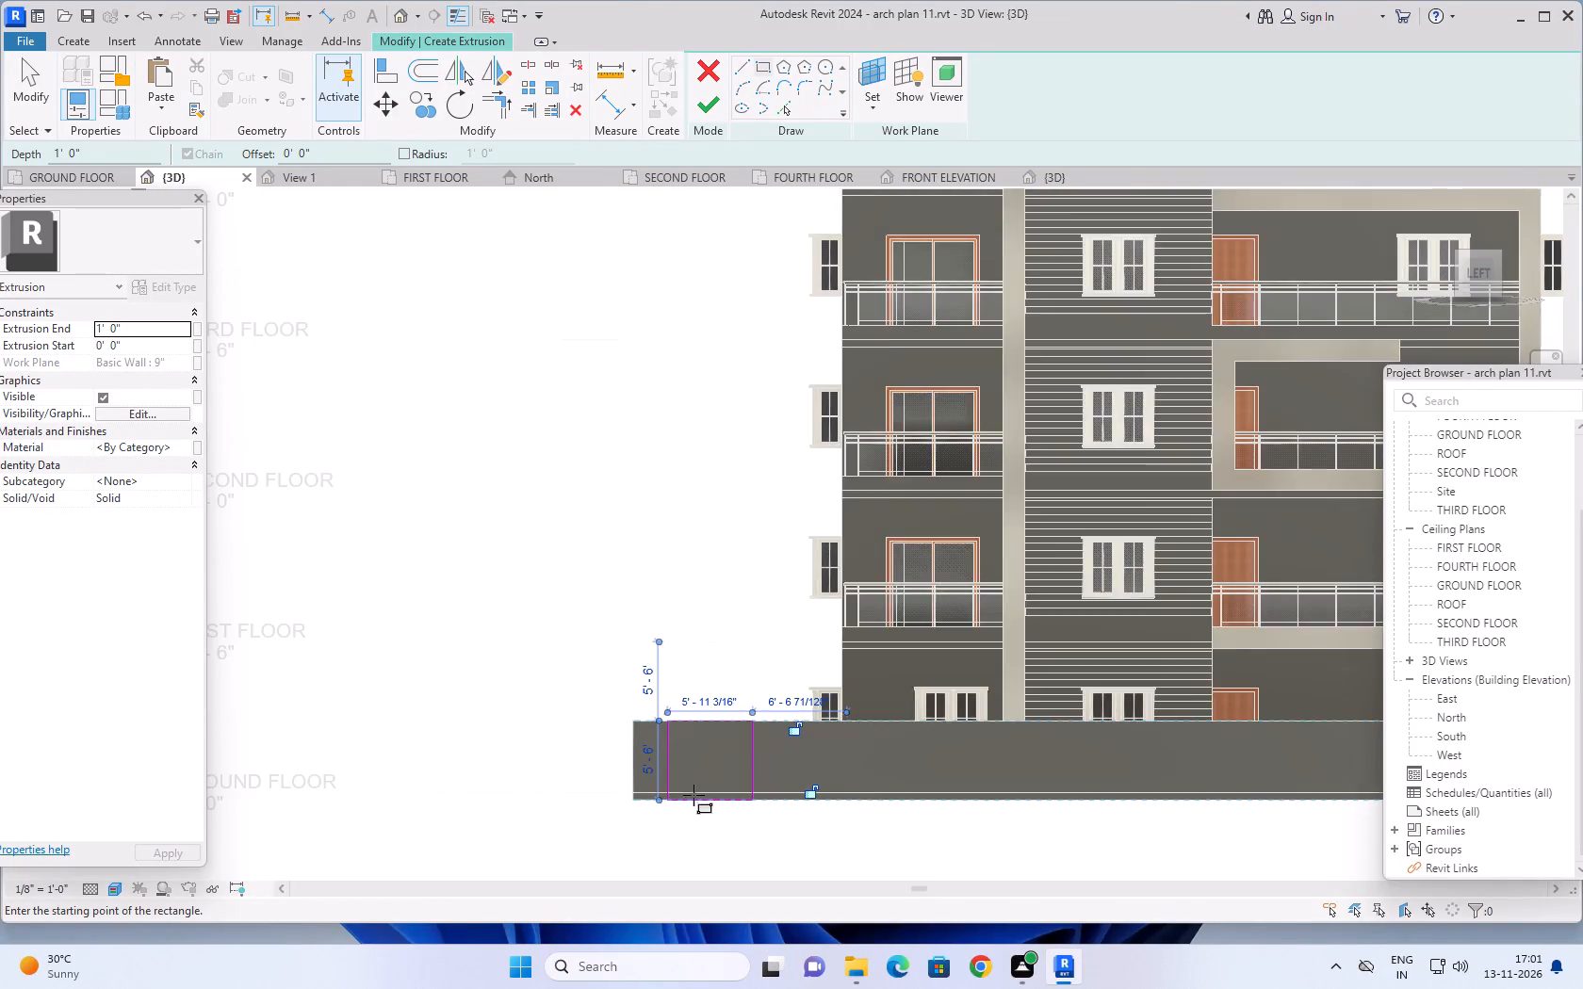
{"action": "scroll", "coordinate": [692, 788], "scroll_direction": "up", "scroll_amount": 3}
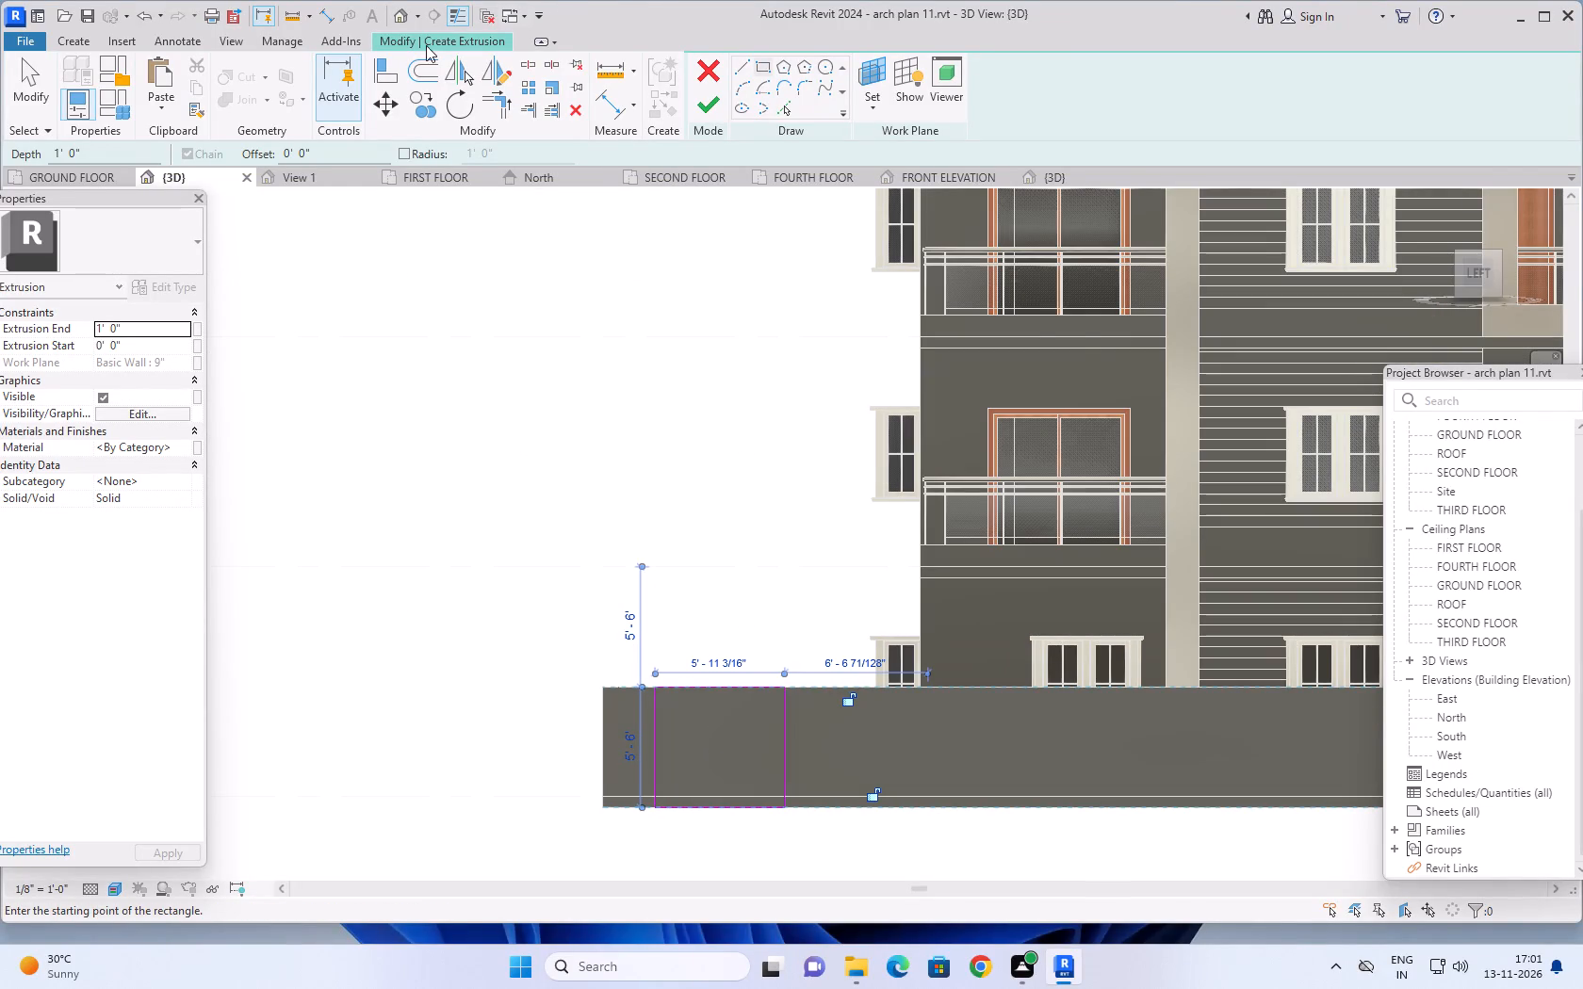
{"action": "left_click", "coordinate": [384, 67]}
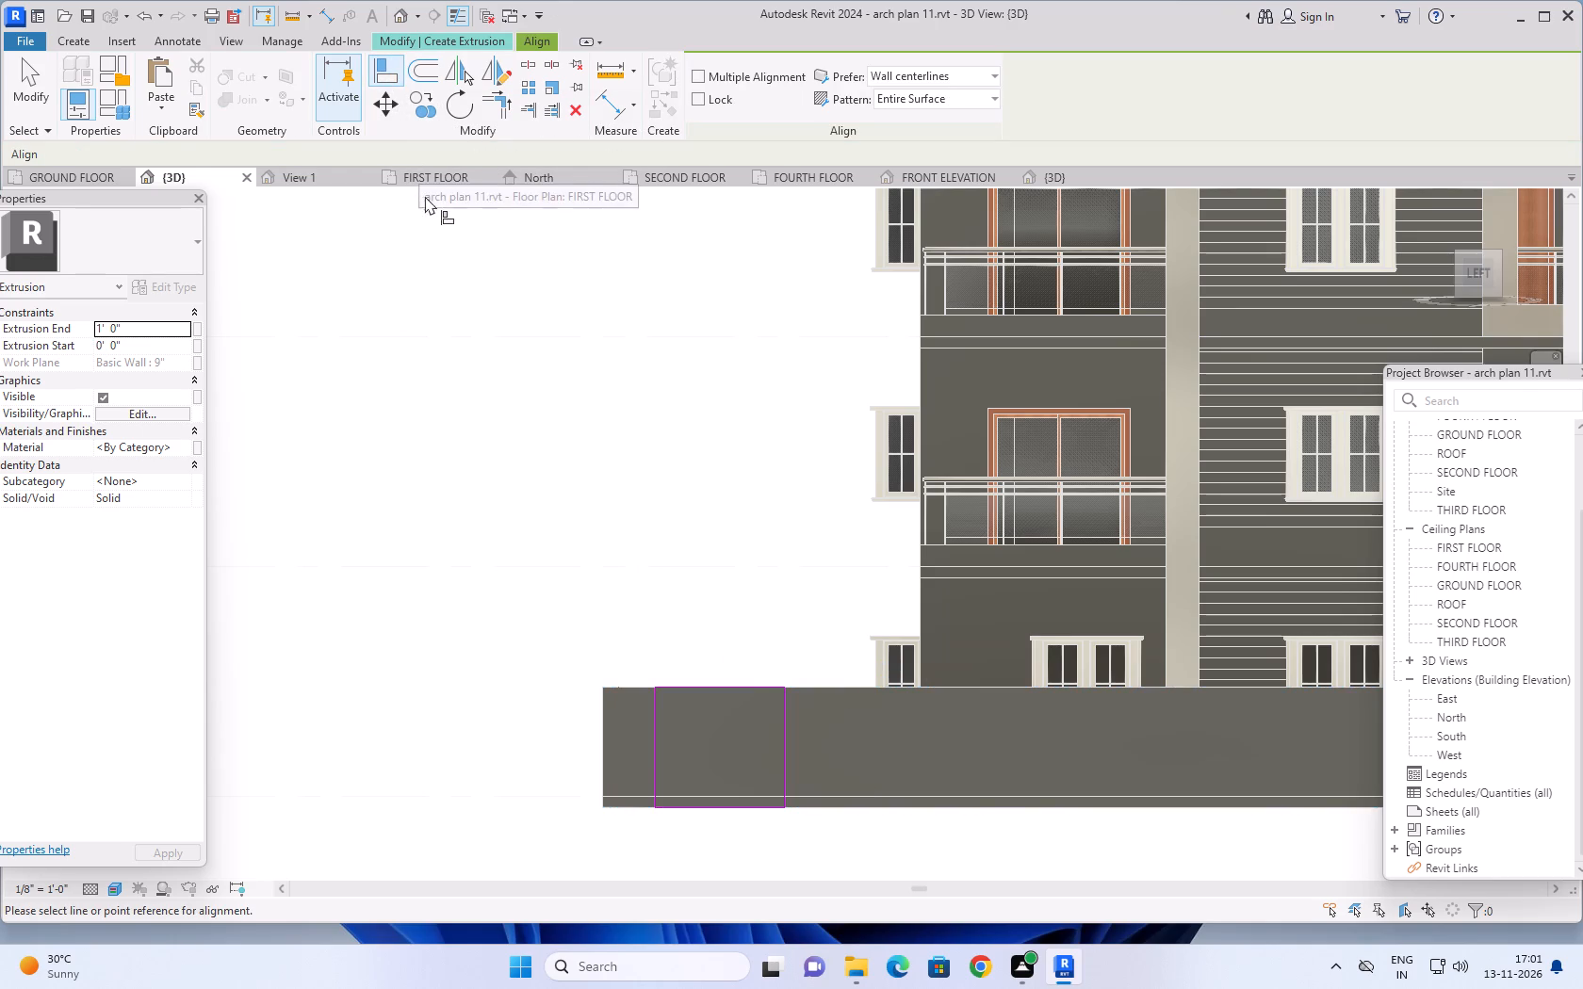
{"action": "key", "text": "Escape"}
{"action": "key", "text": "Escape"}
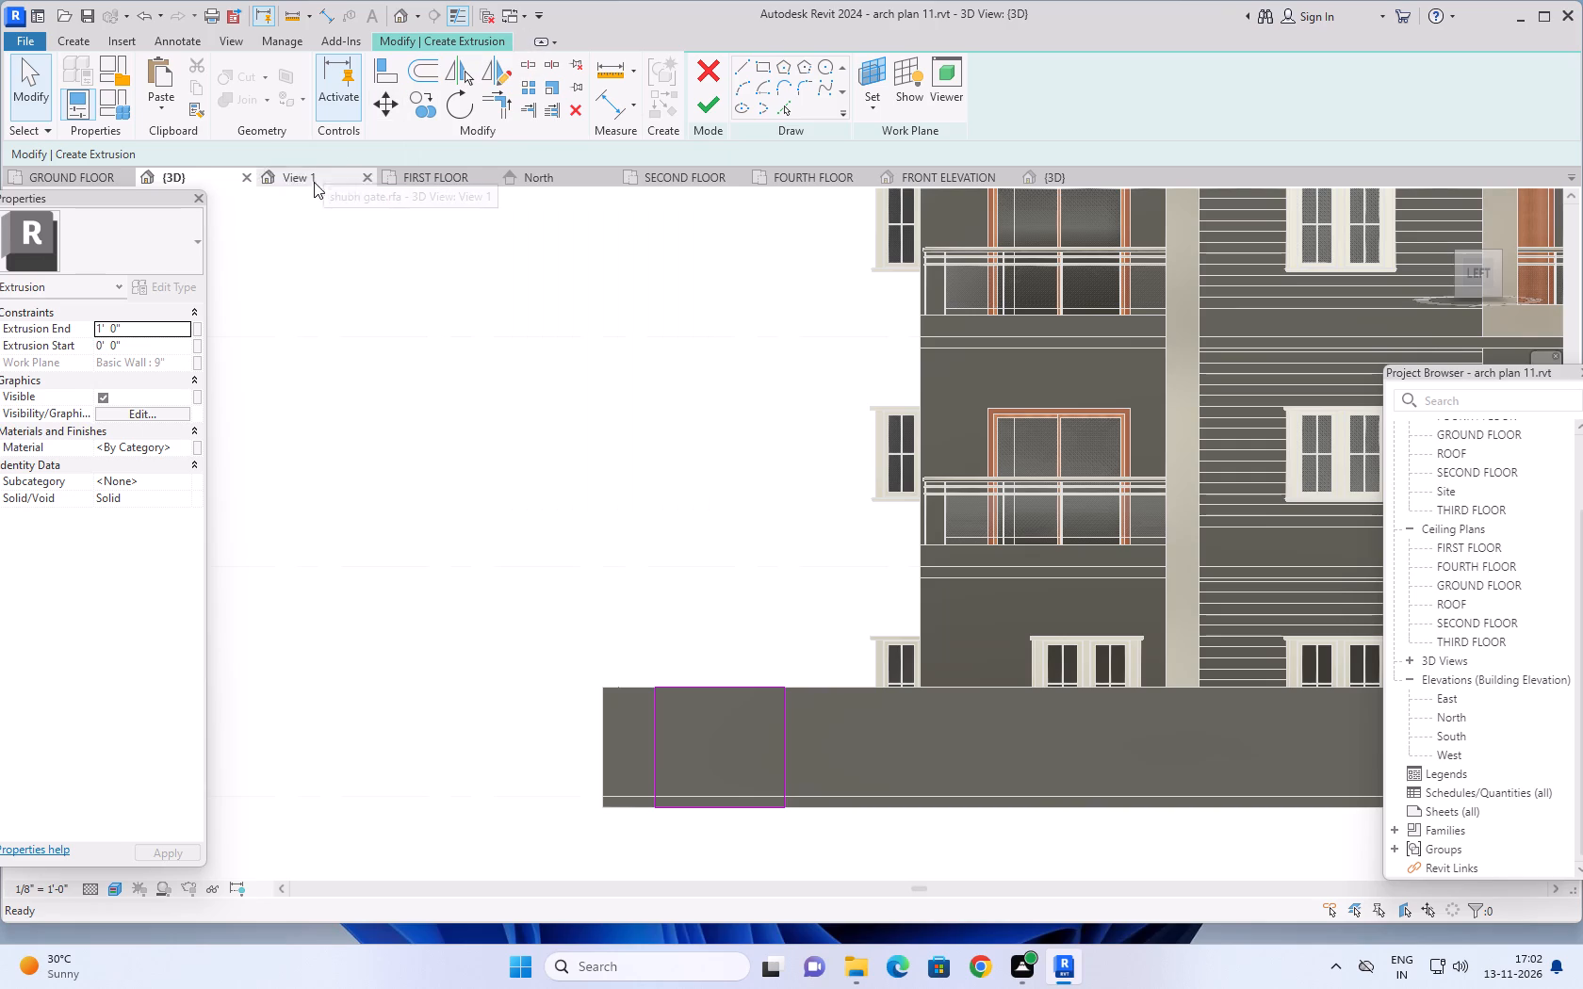
Nudge the rectangle's top edge down and its bottom edge up, making the panel outline about 4' 4" high within the boundary wall.
{"action": "left_click", "coordinate": [711, 690]}
{"action": "key", "text": "Down"}
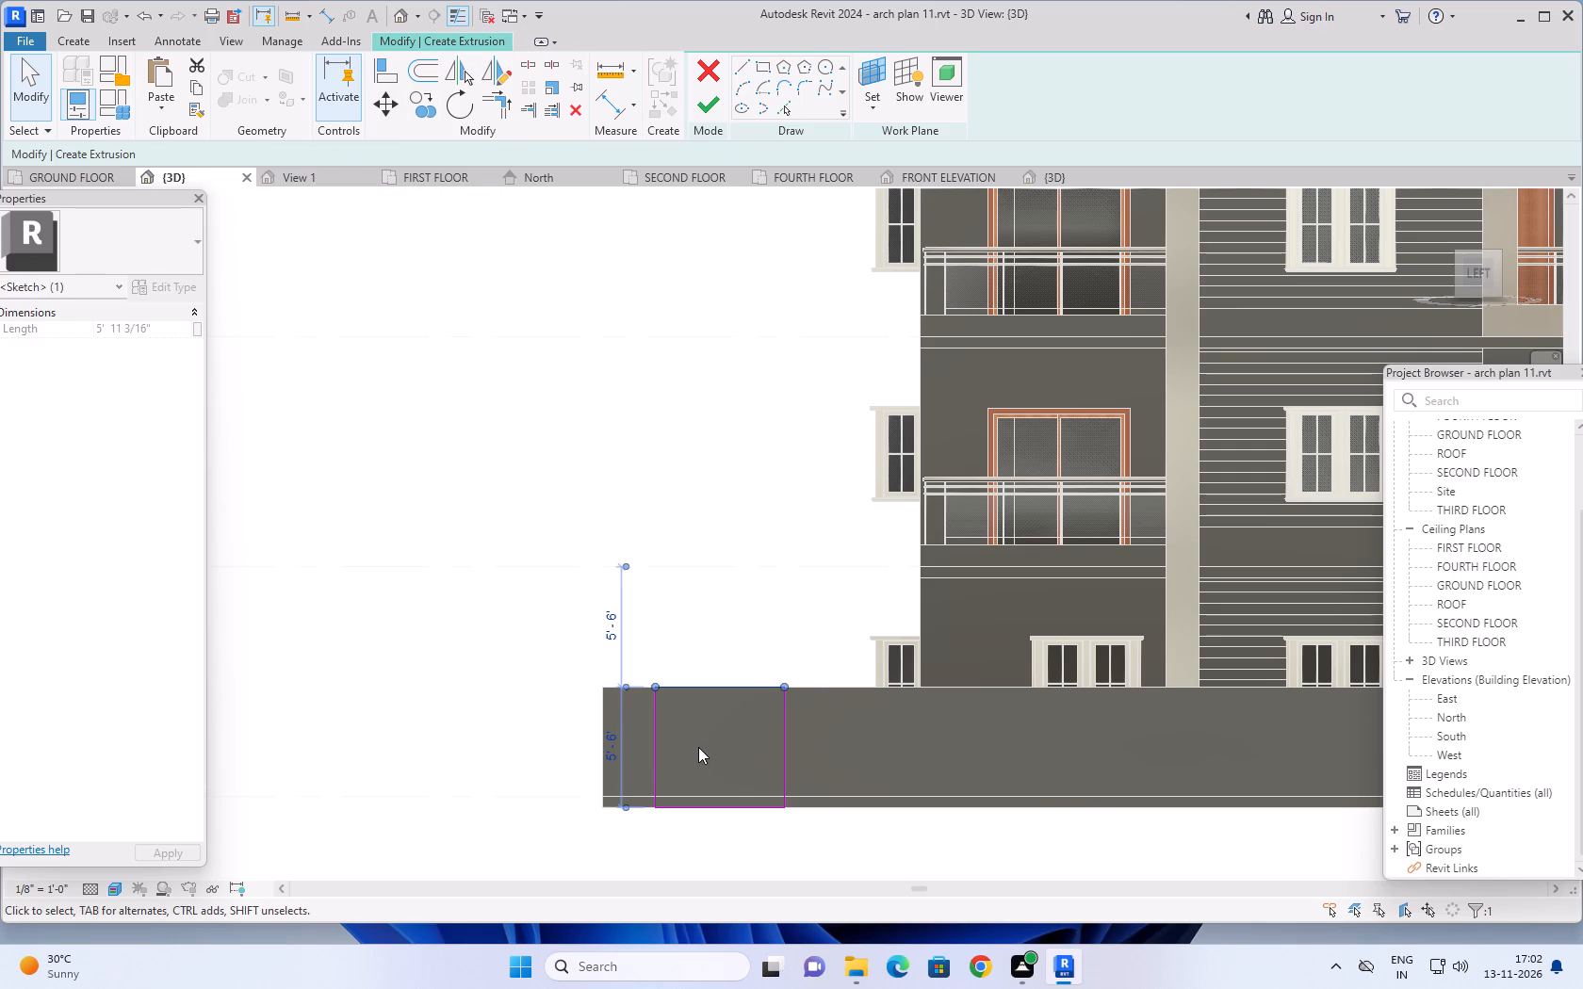
{"action": "key", "text": "Down"}
{"action": "key", "text": "Down"}
{"action": "key", "text": "Down"}
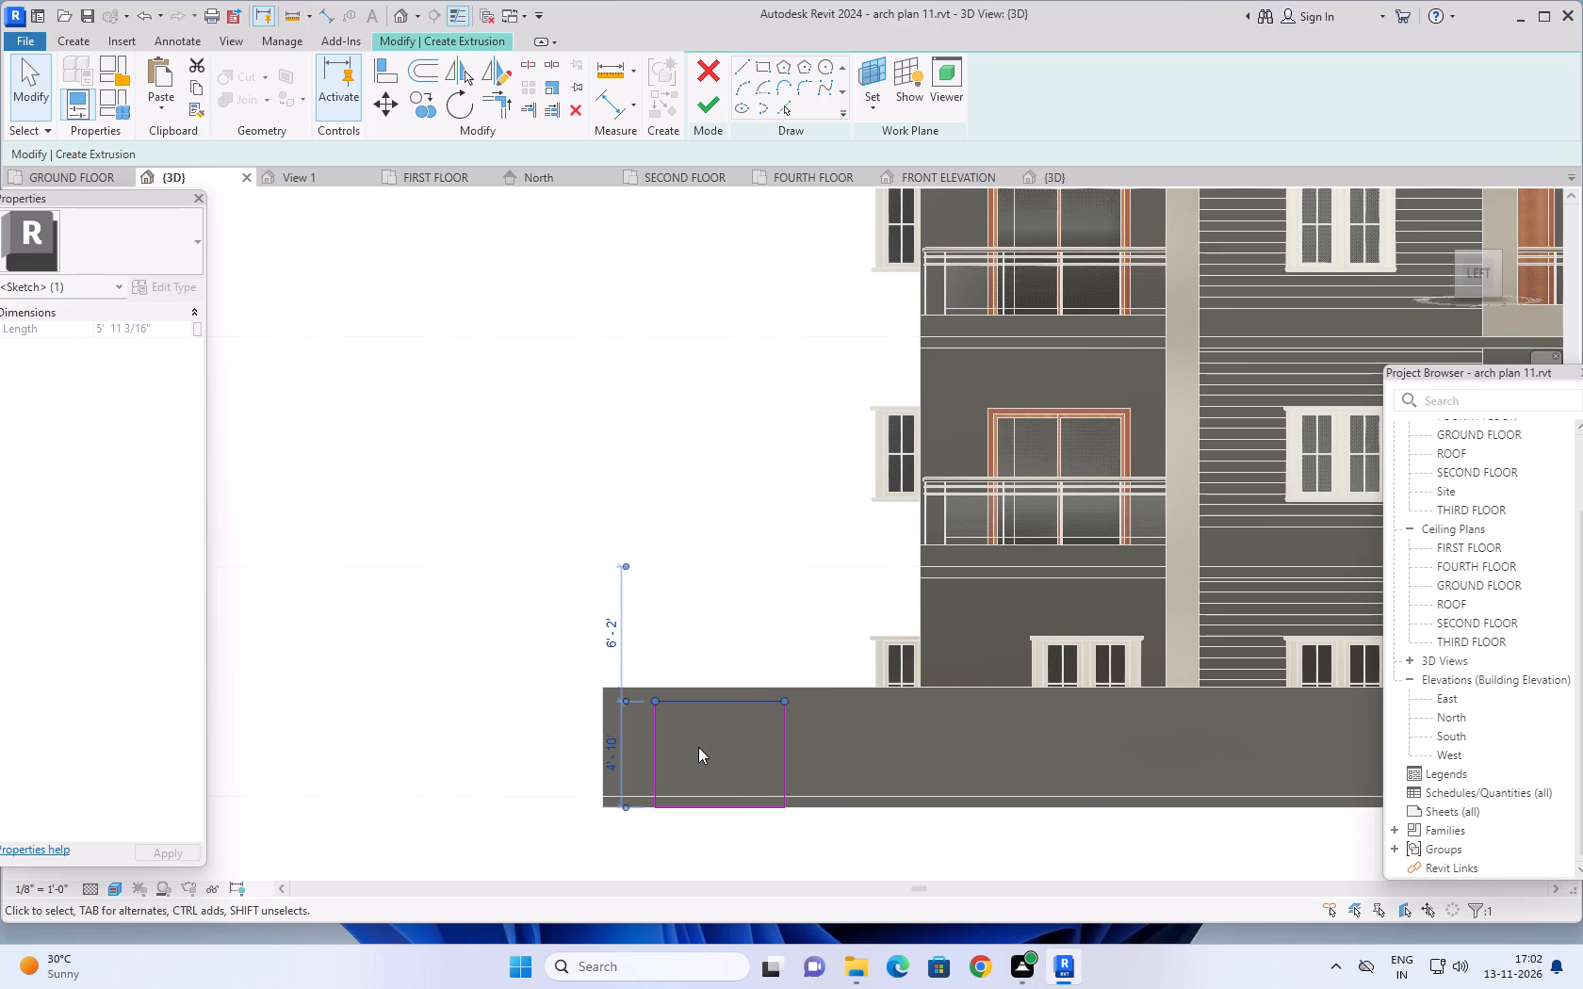
{"action": "left_click", "coordinate": [727, 803]}
{"action": "key", "text": "Up"}
{"action": "key", "text": "Up"}
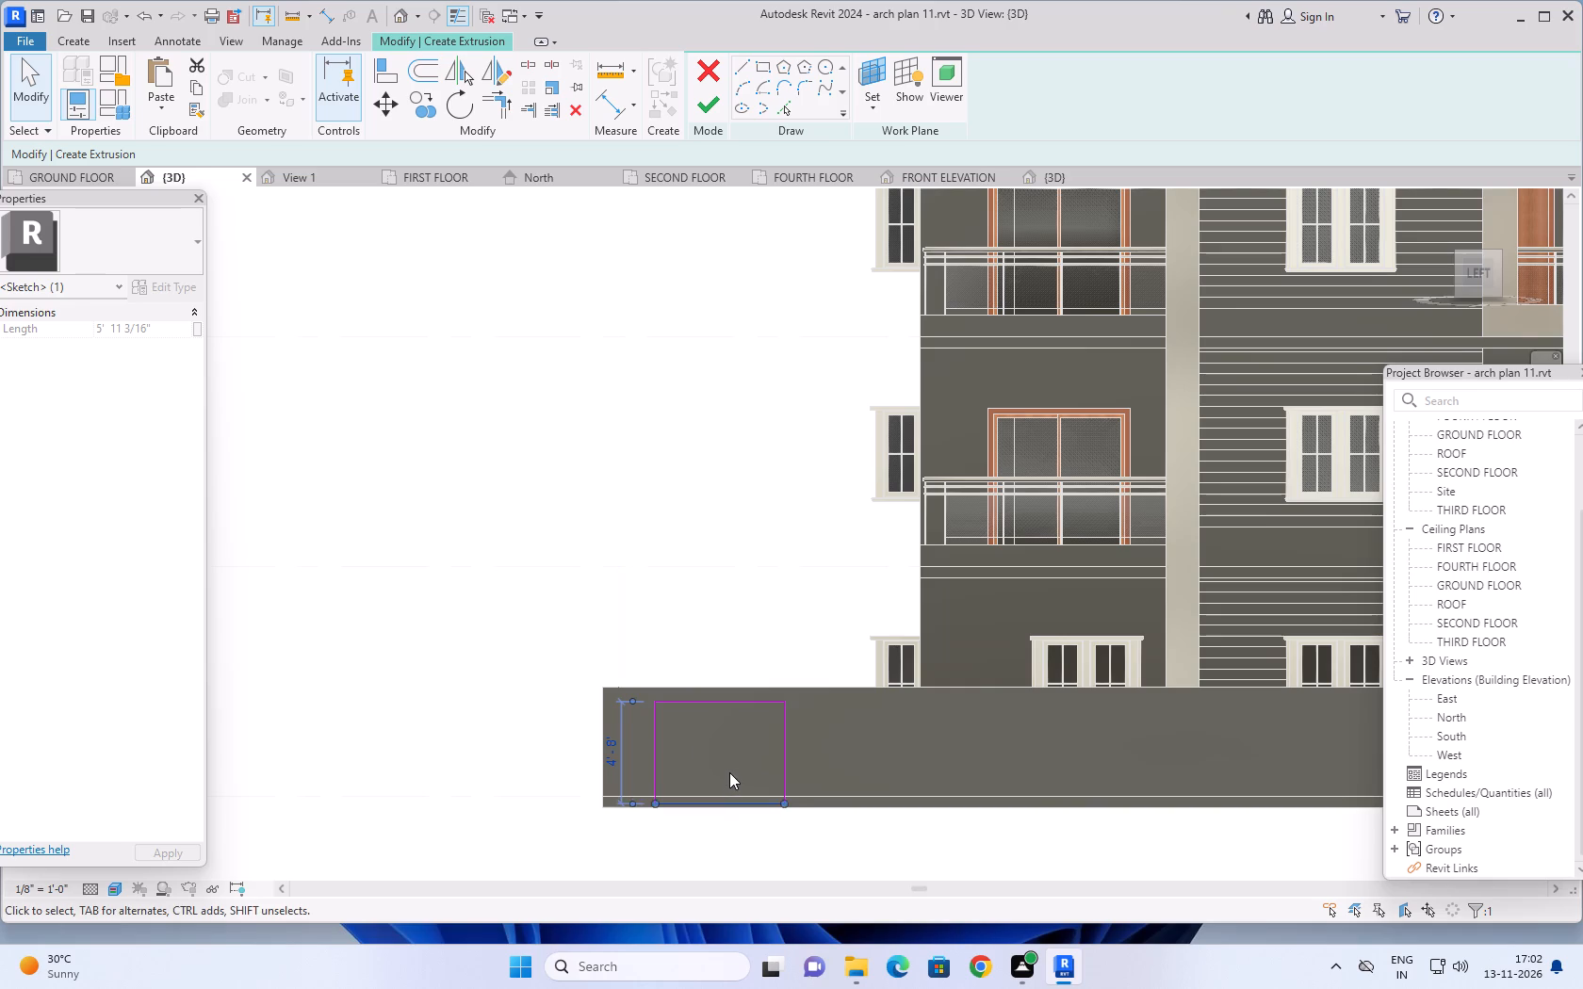
{"action": "key", "text": "Up"}
{"action": "key", "text": "Up"}
{"action": "key", "text": "Down"}
Sketch a second rectangle about 8' 5" wide and 3' 7" high on the boundary wall, starting where the facade's horizontal cladding begins.
{"action": "middle_click_drag", "start_coordinate": [811, 873], "coordinate": [741, 868]}
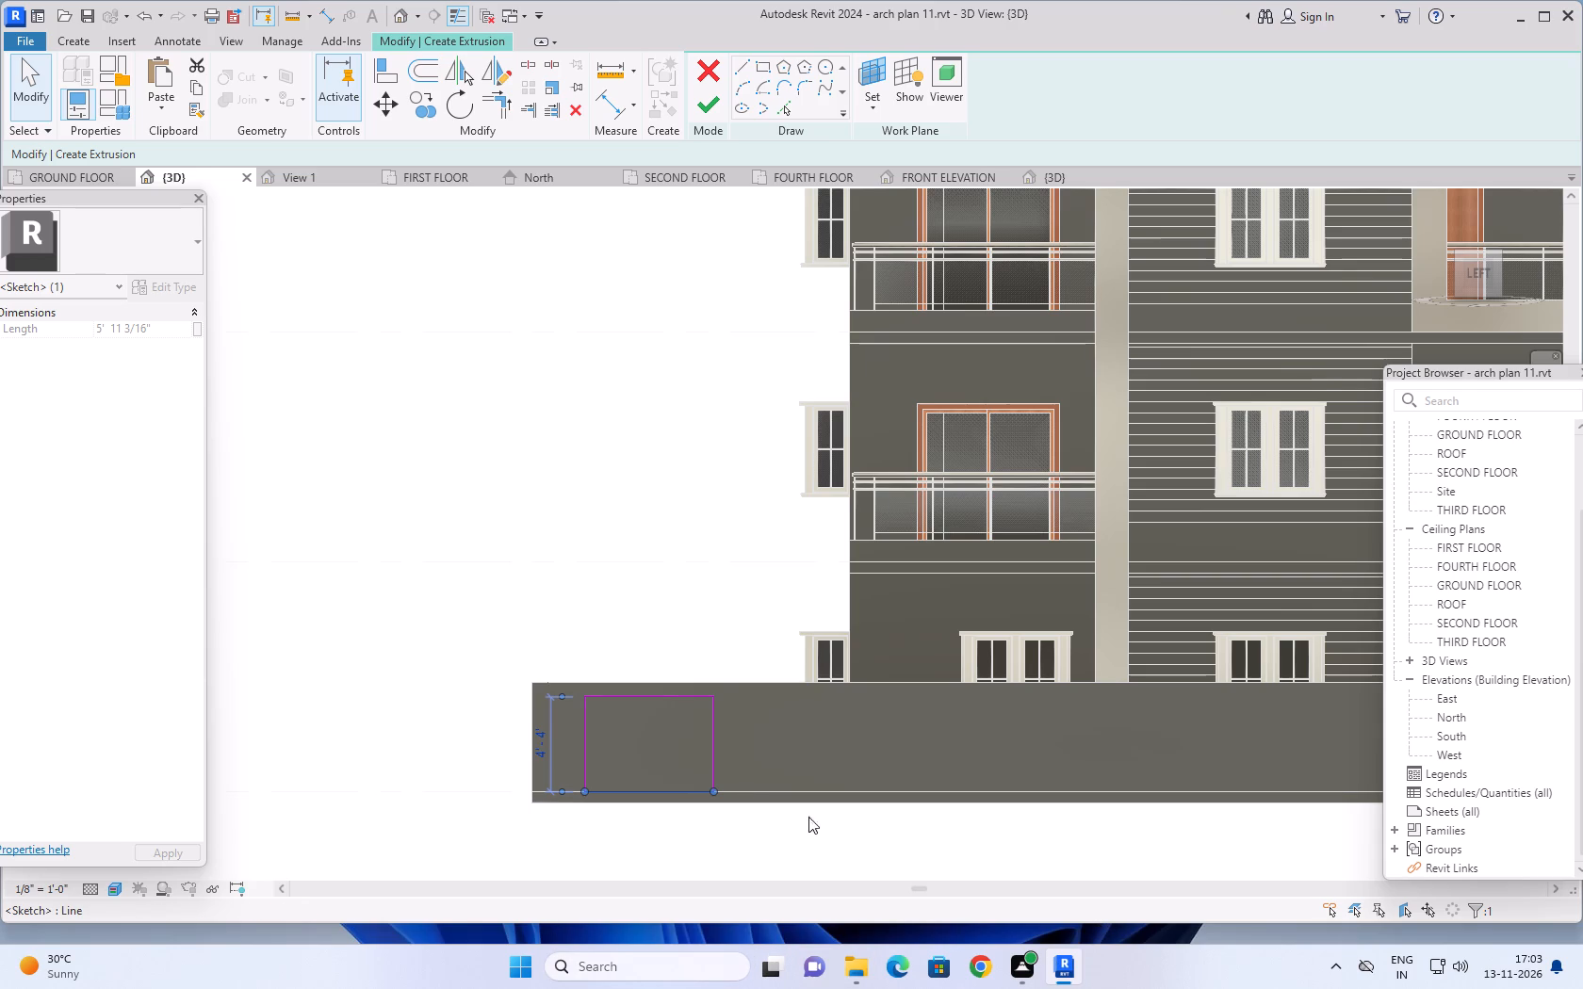
{"action": "middle_click_drag", "start_coordinate": [874, 851], "coordinate": [699, 766]}
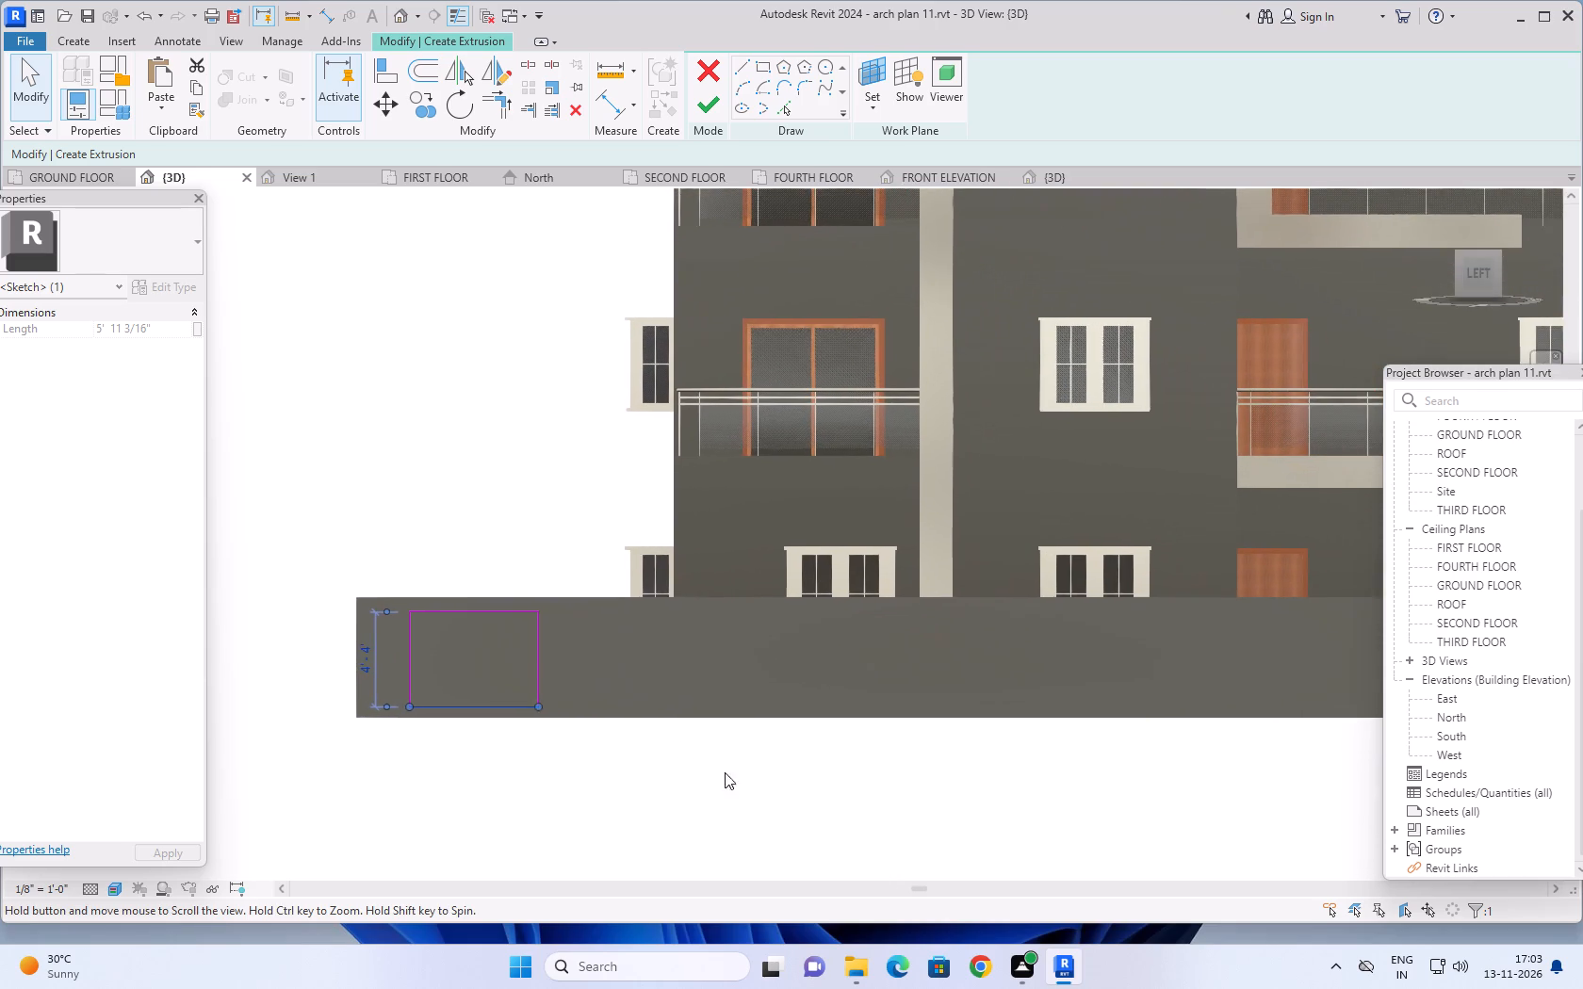
{"action": "scroll", "coordinate": [808, 786], "scroll_direction": "down", "scroll_amount": 3}
{"action": "middle_click_drag", "start_coordinate": [1002, 797], "coordinate": [755, 757]}
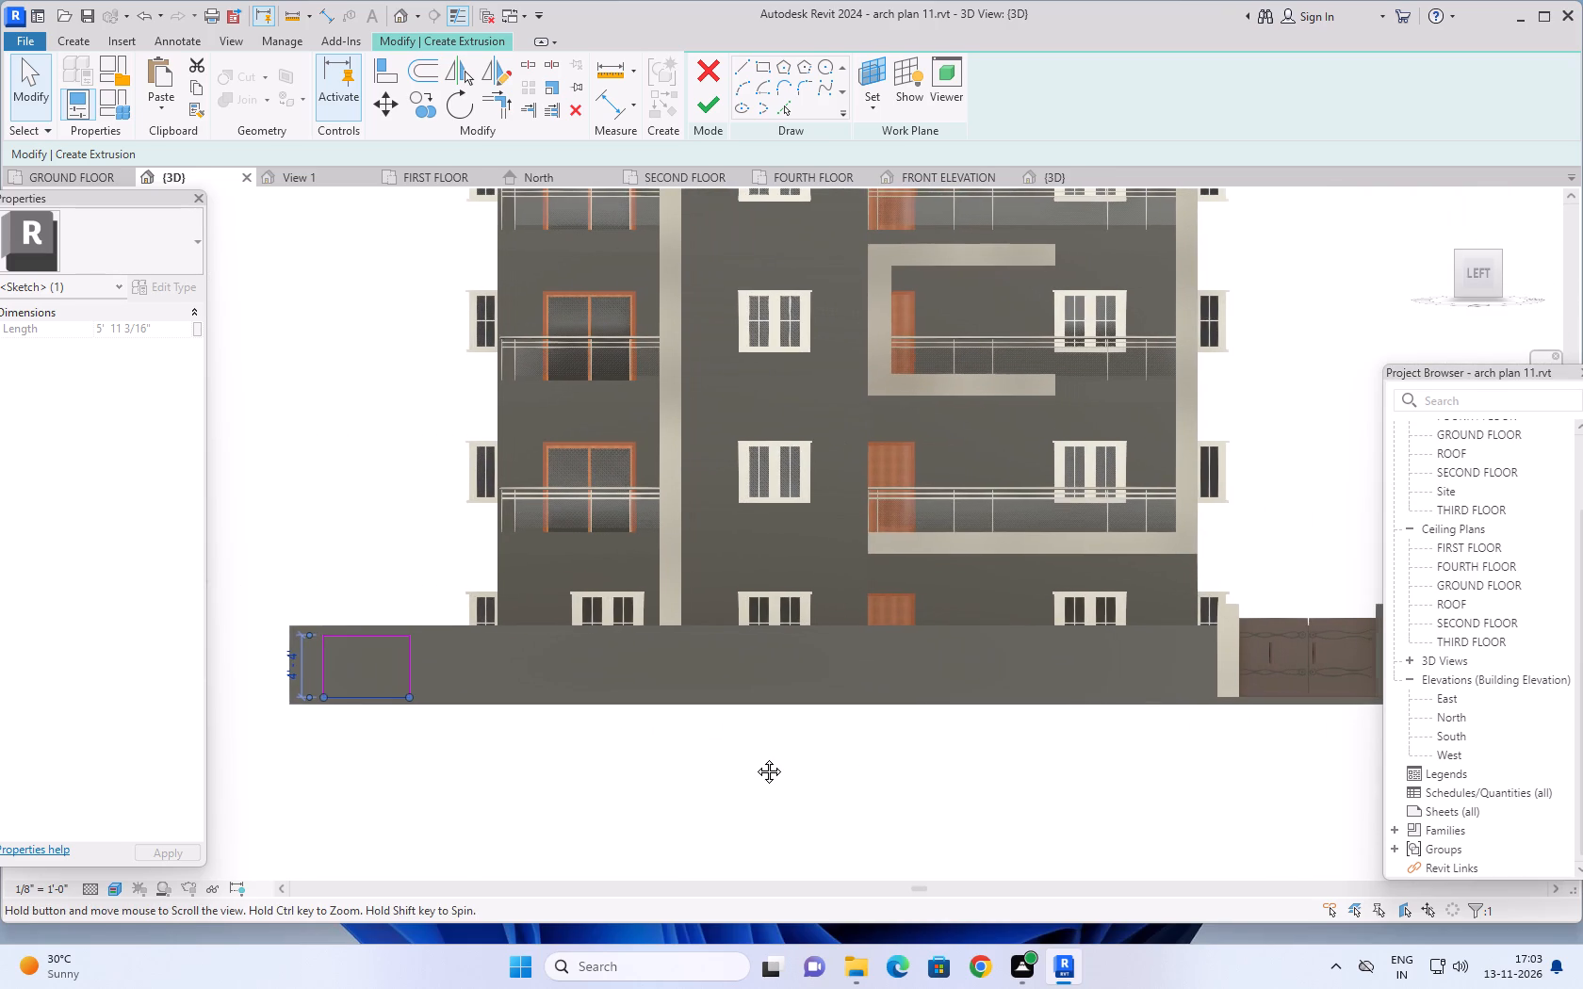
{"action": "middle_click_drag", "start_coordinate": [755, 757], "coordinate": [819, 786]}
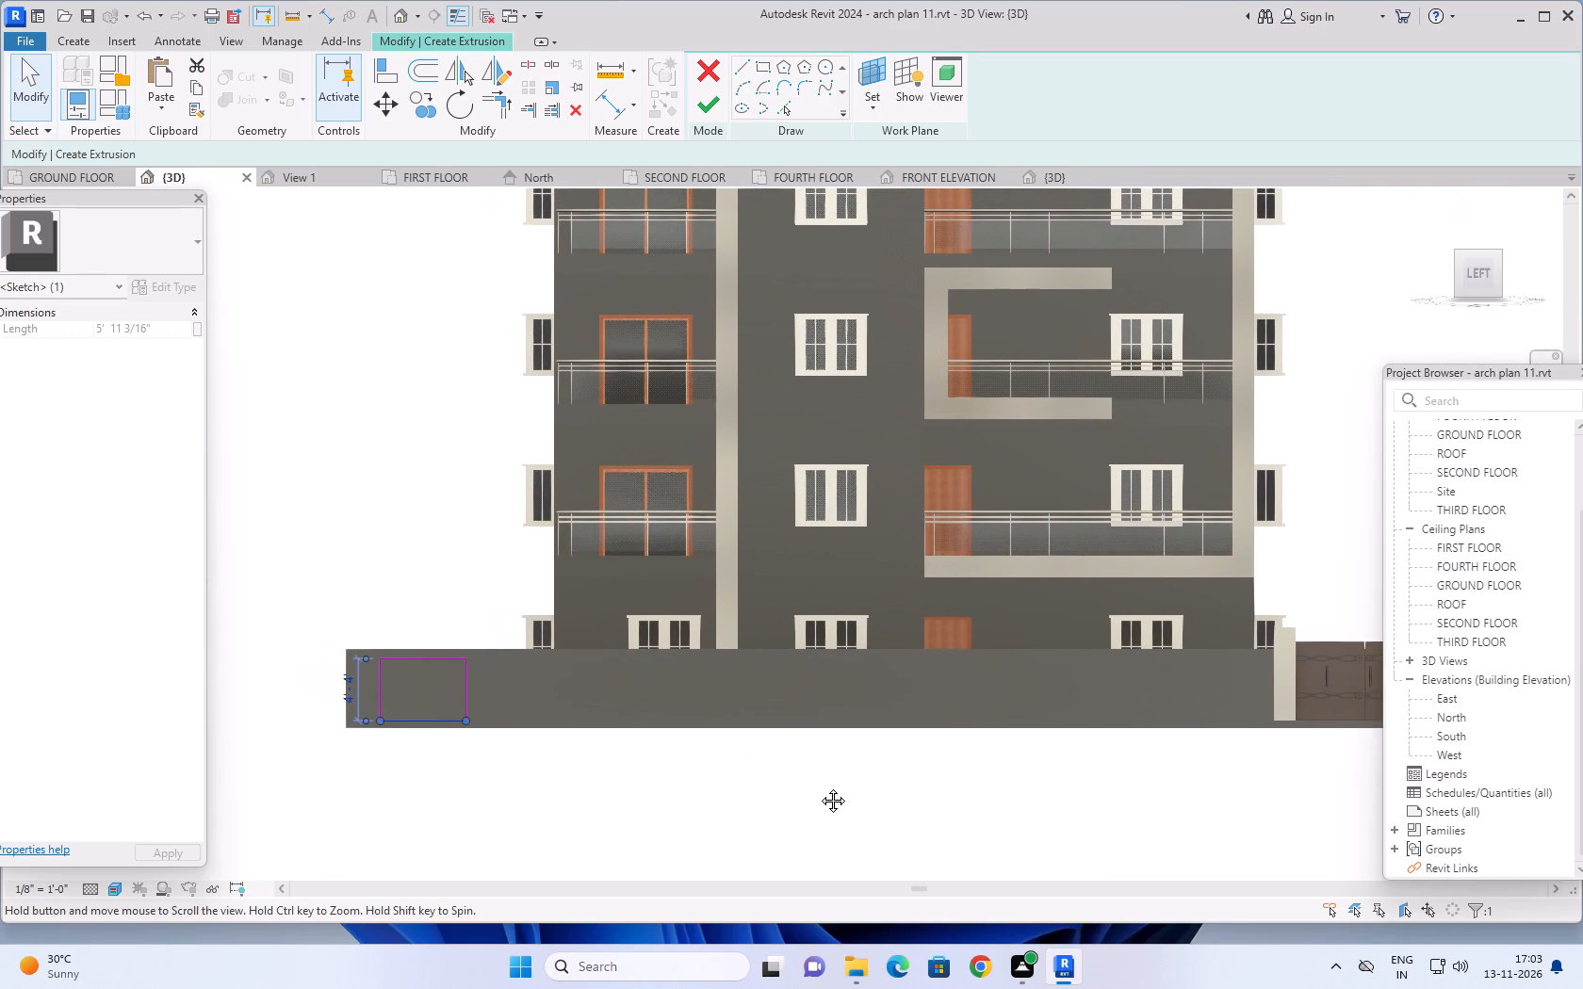
{"action": "middle_click_drag", "start_coordinate": [819, 786], "coordinate": [821, 786]}
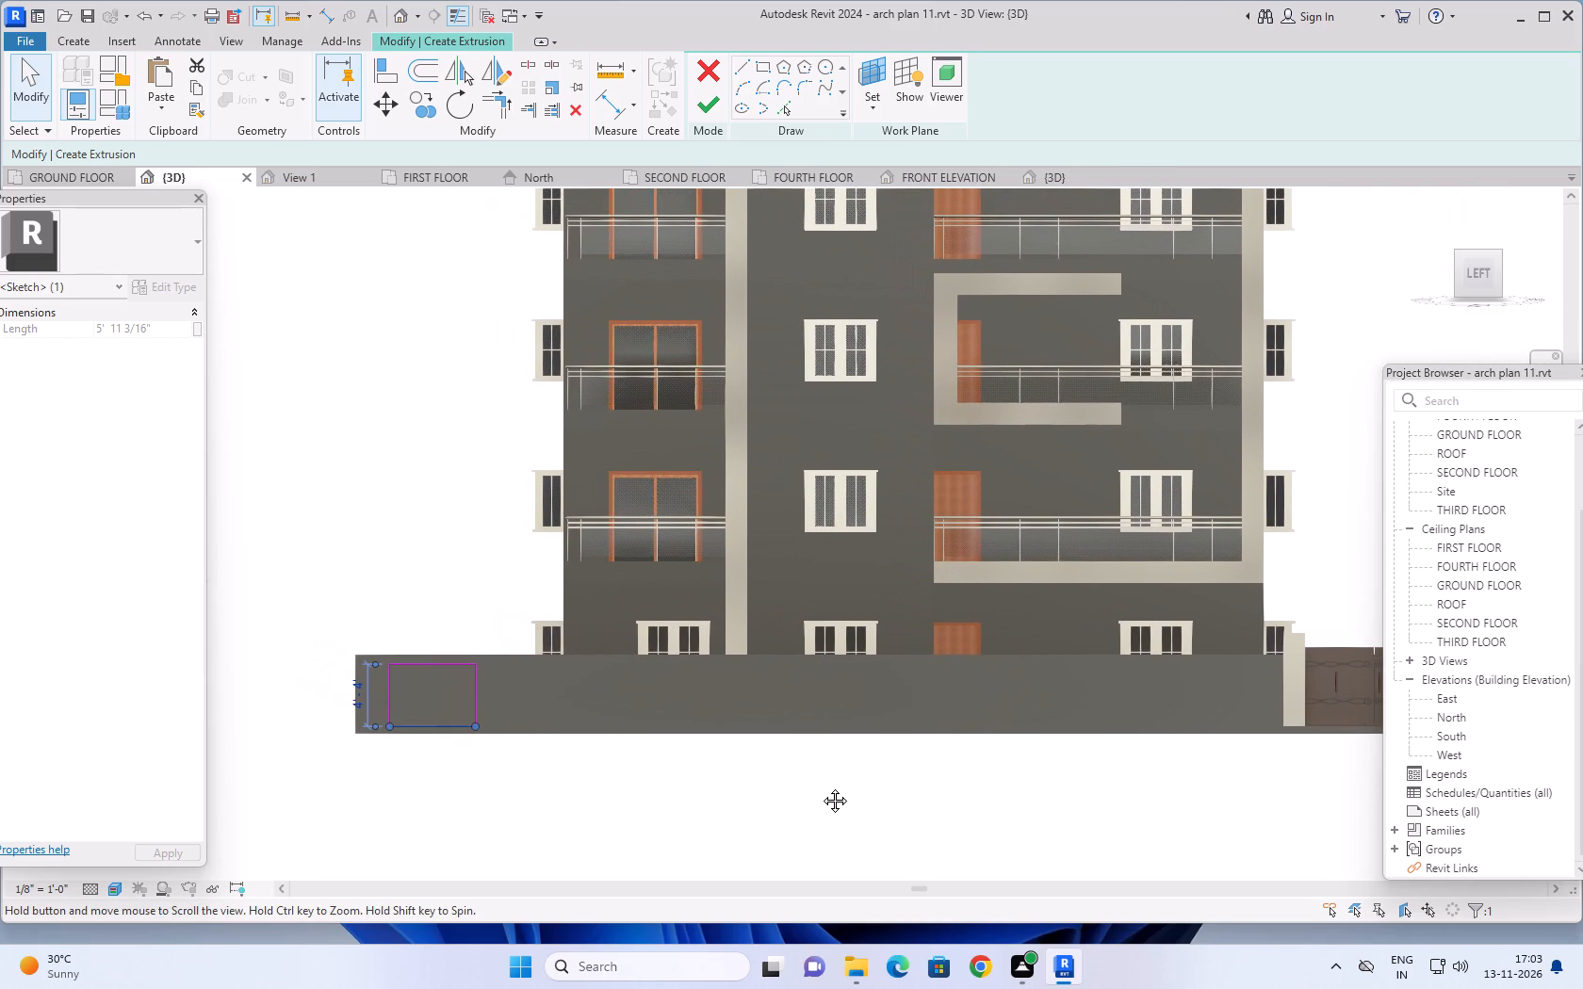
{"action": "middle_click_drag", "start_coordinate": [821, 786], "coordinate": [831, 790]}
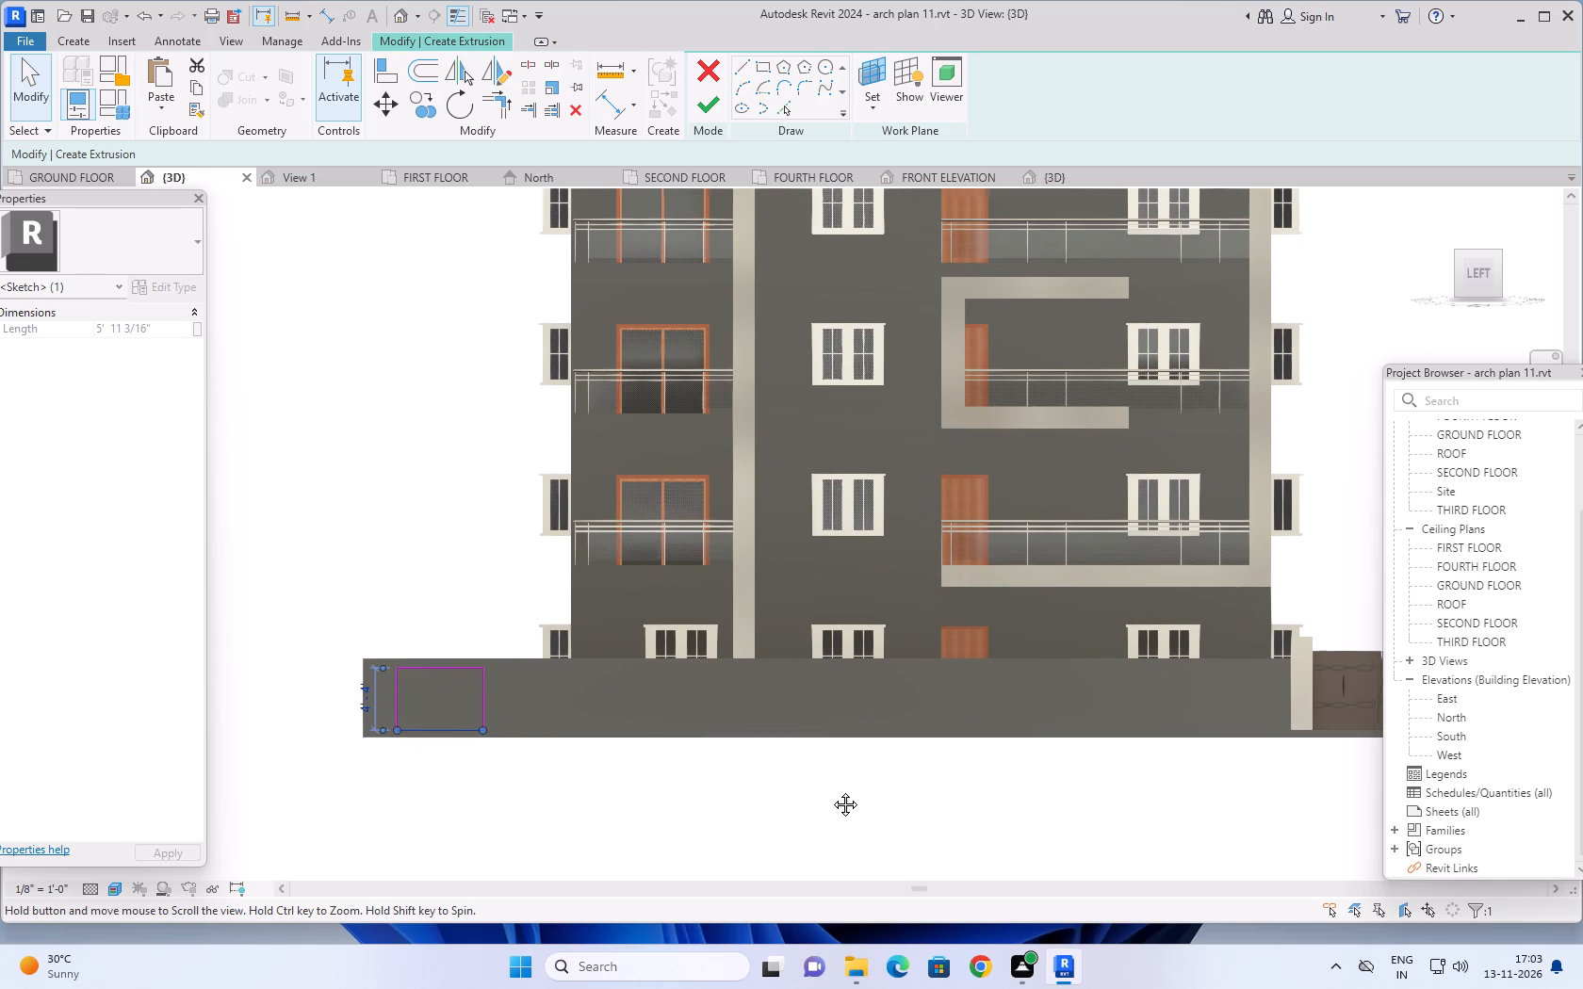
{"action": "middle_click_drag", "start_coordinate": [831, 790], "coordinate": [834, 792]}
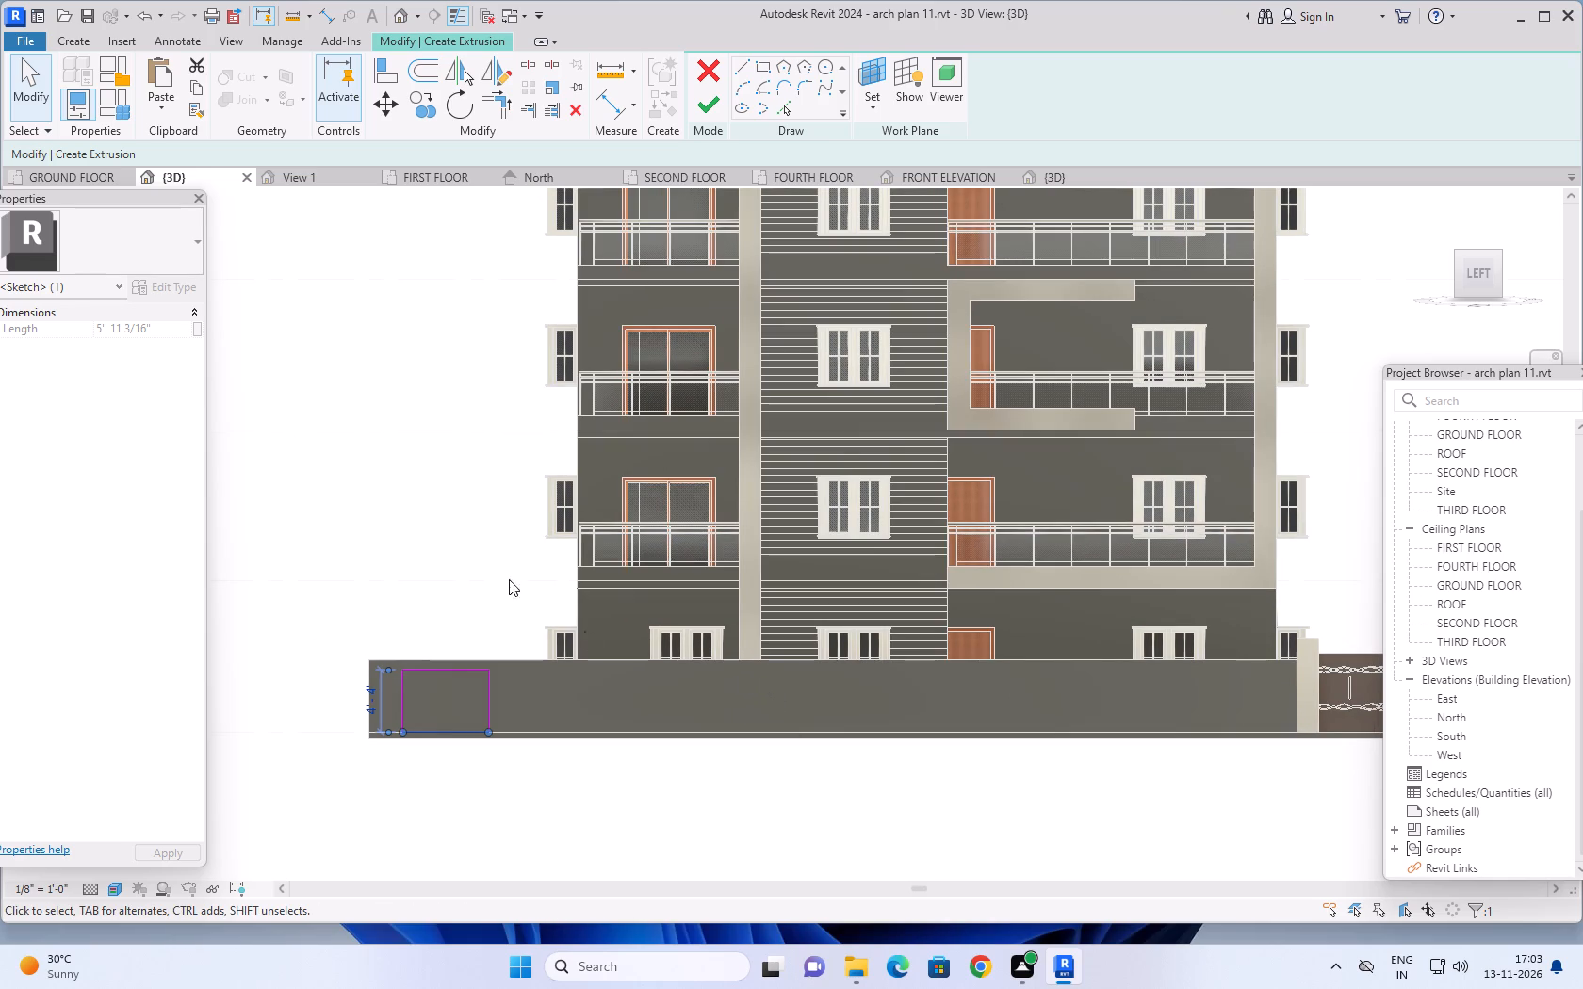
{"action": "left_click", "coordinate": [766, 65]}
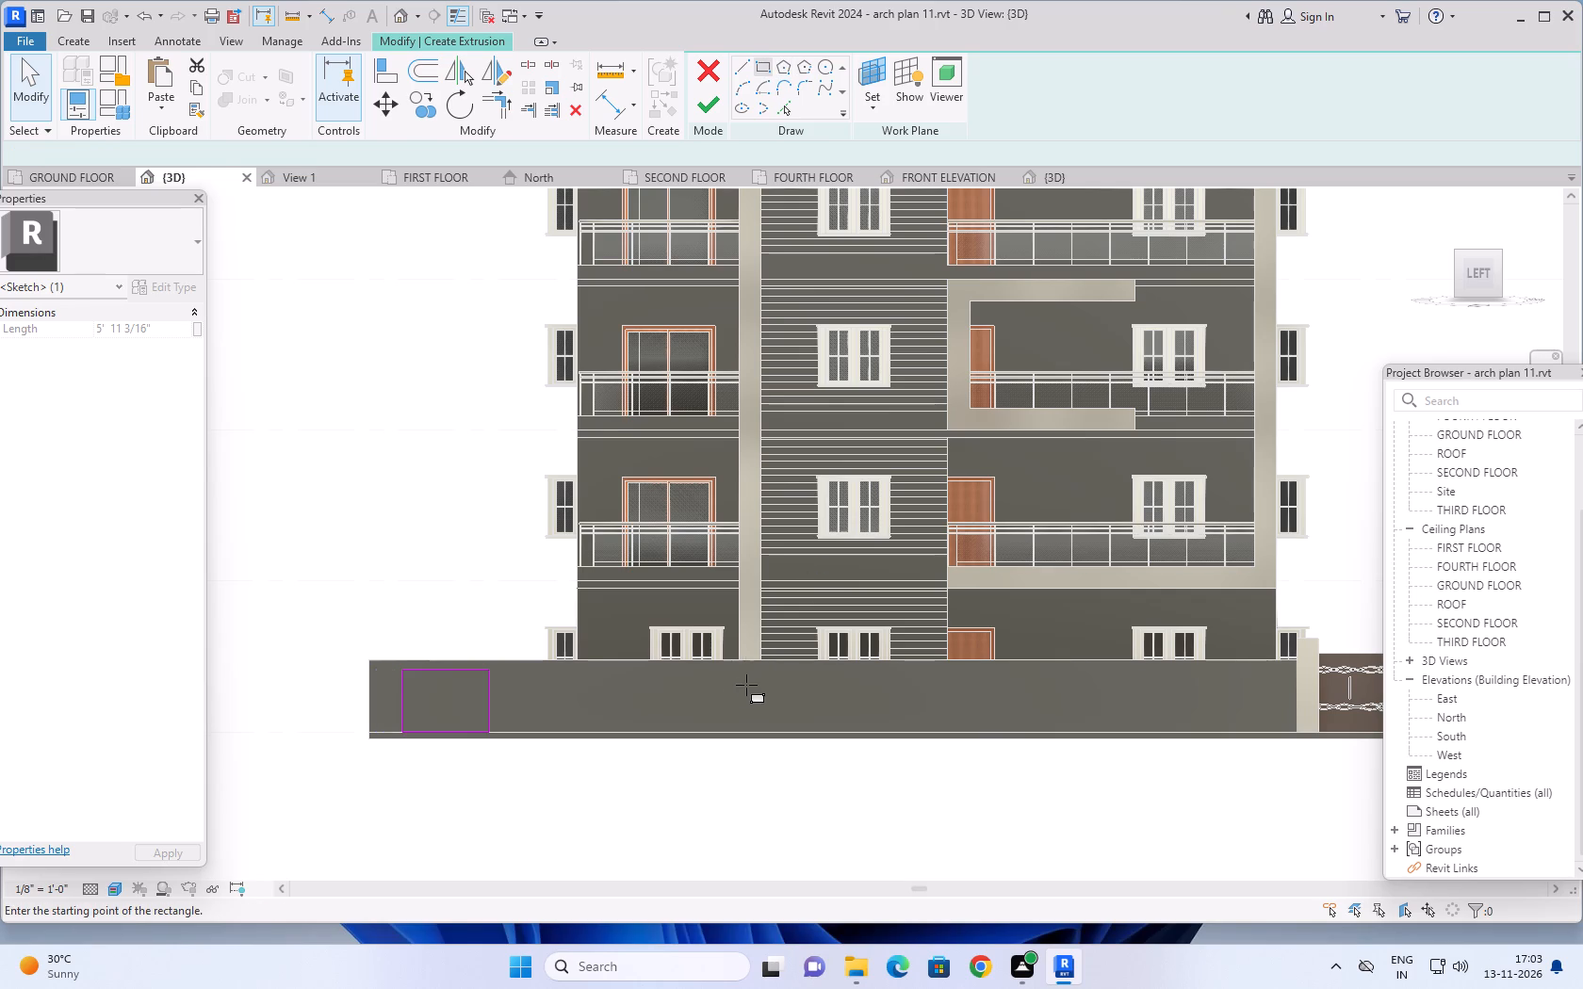
{"action": "scroll", "coordinate": [752, 681], "scroll_direction": "up", "scroll_amount": 3}
{"action": "left_click", "coordinate": [765, 680]}
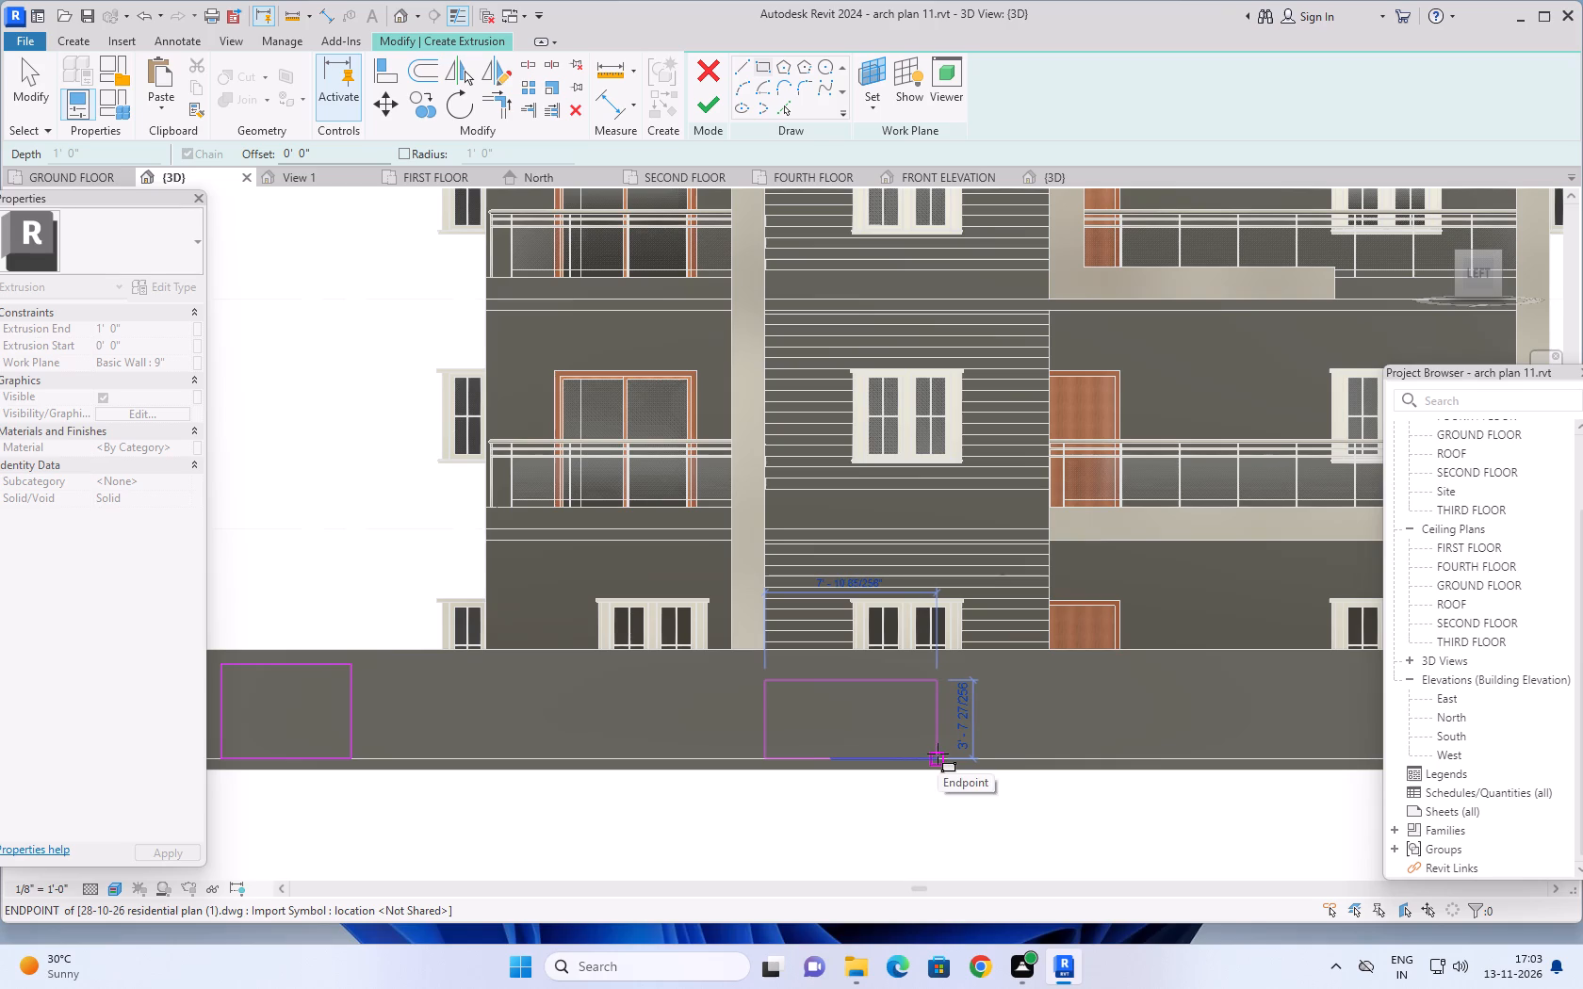
{"action": "left_click", "coordinate": [950, 754]}
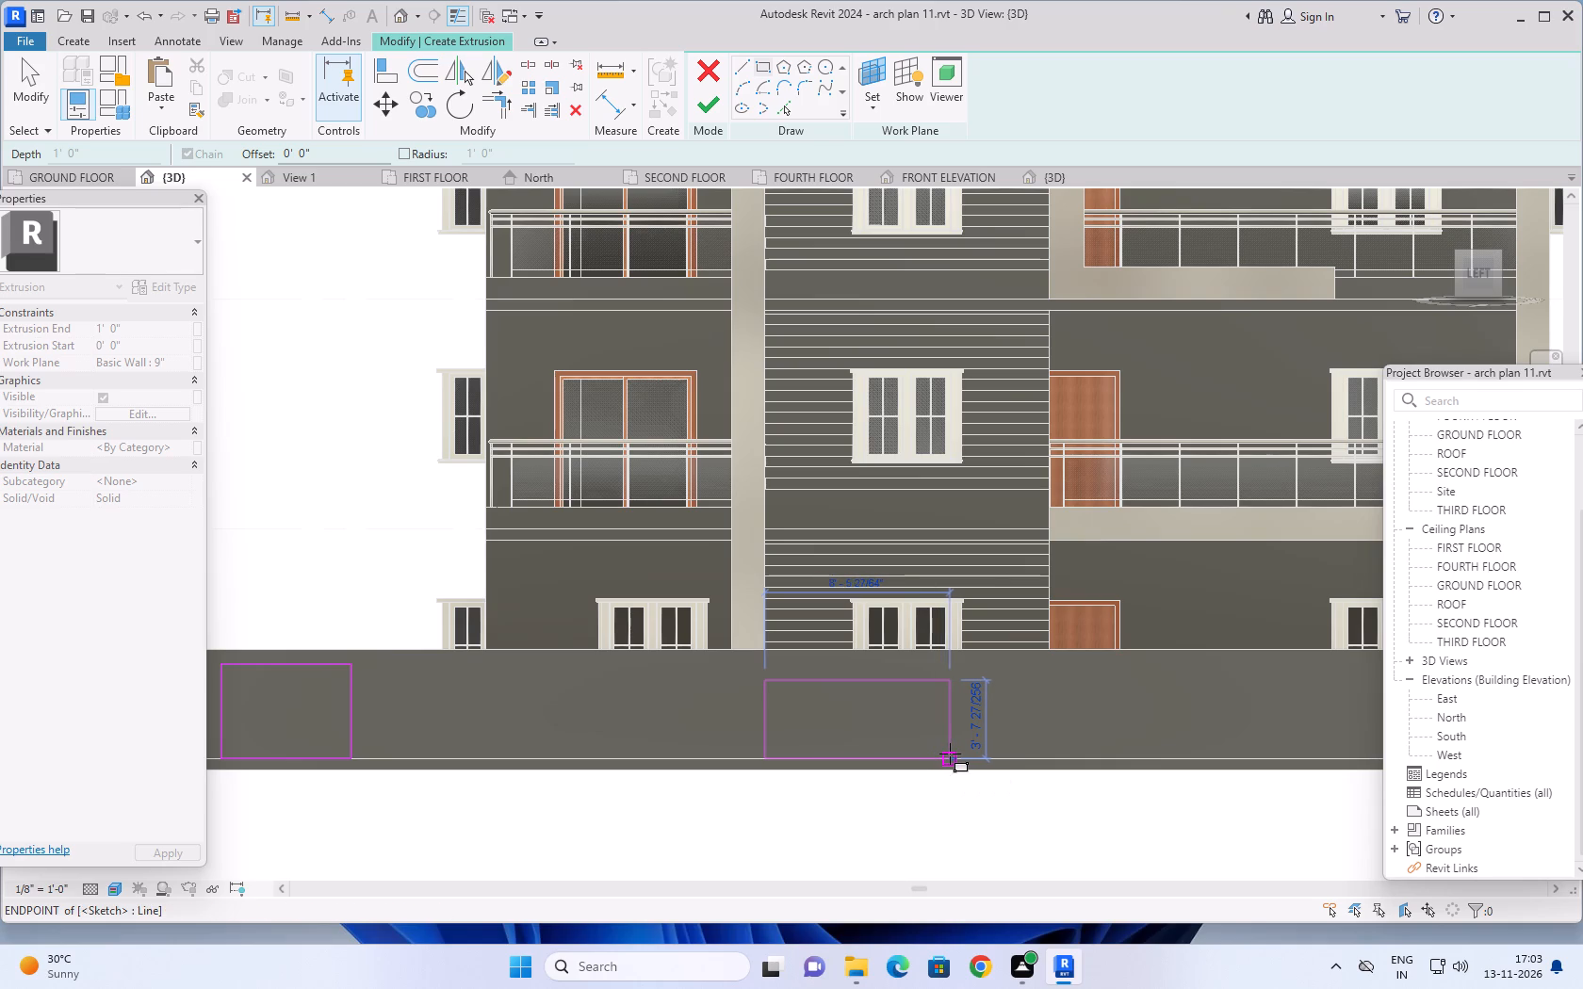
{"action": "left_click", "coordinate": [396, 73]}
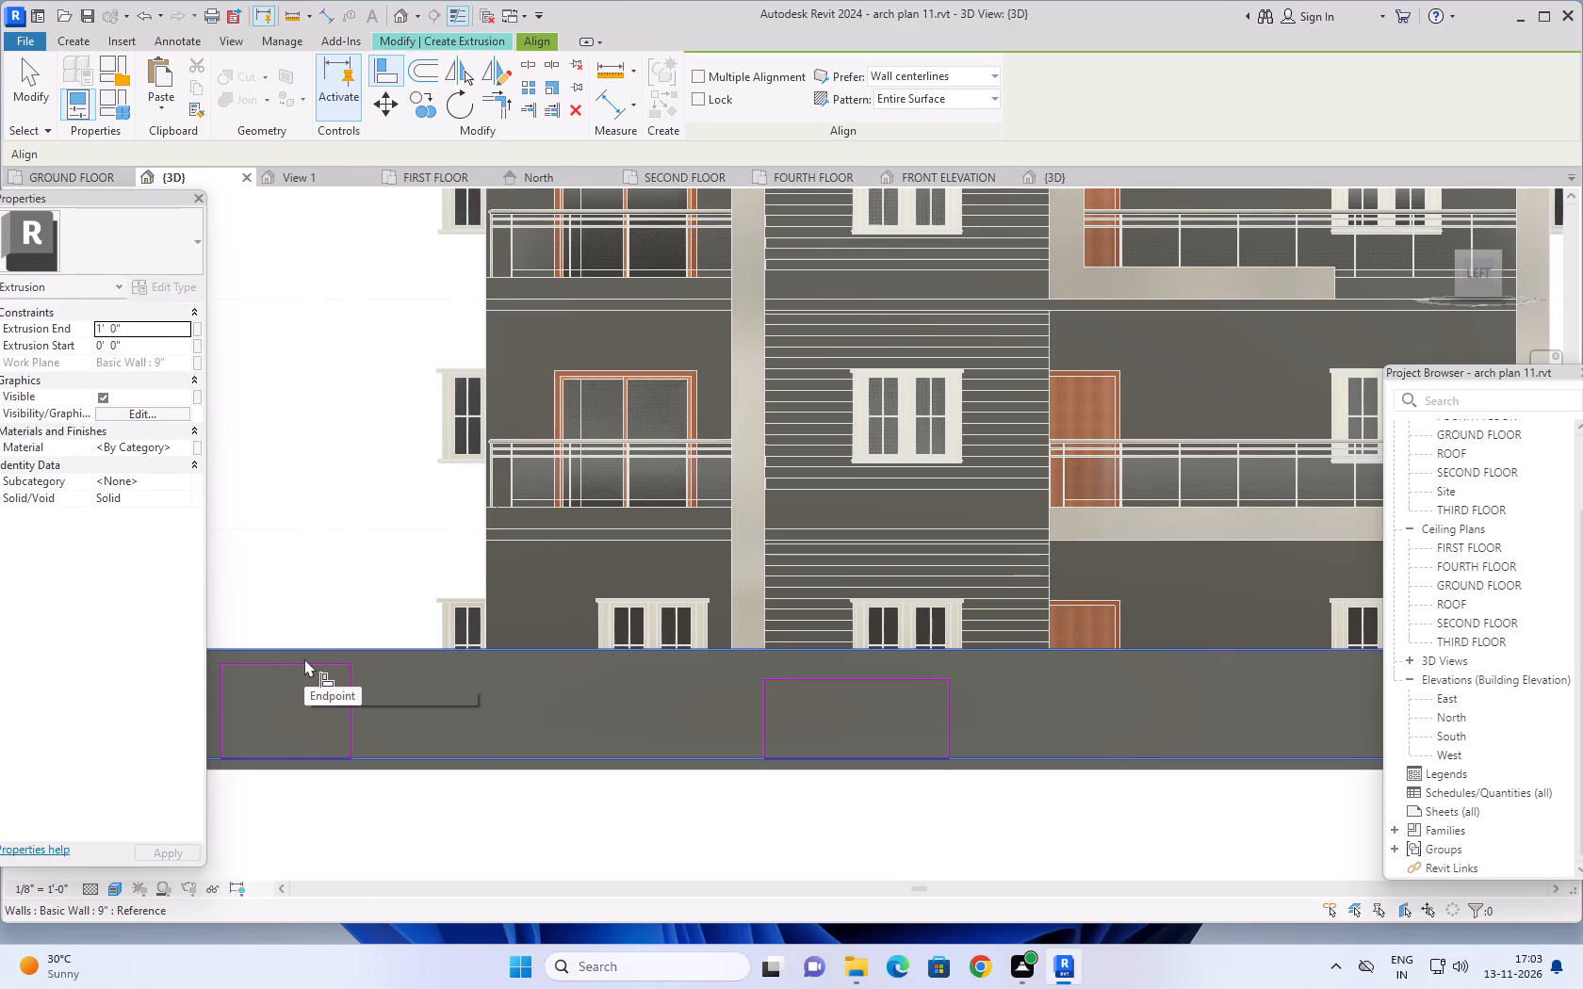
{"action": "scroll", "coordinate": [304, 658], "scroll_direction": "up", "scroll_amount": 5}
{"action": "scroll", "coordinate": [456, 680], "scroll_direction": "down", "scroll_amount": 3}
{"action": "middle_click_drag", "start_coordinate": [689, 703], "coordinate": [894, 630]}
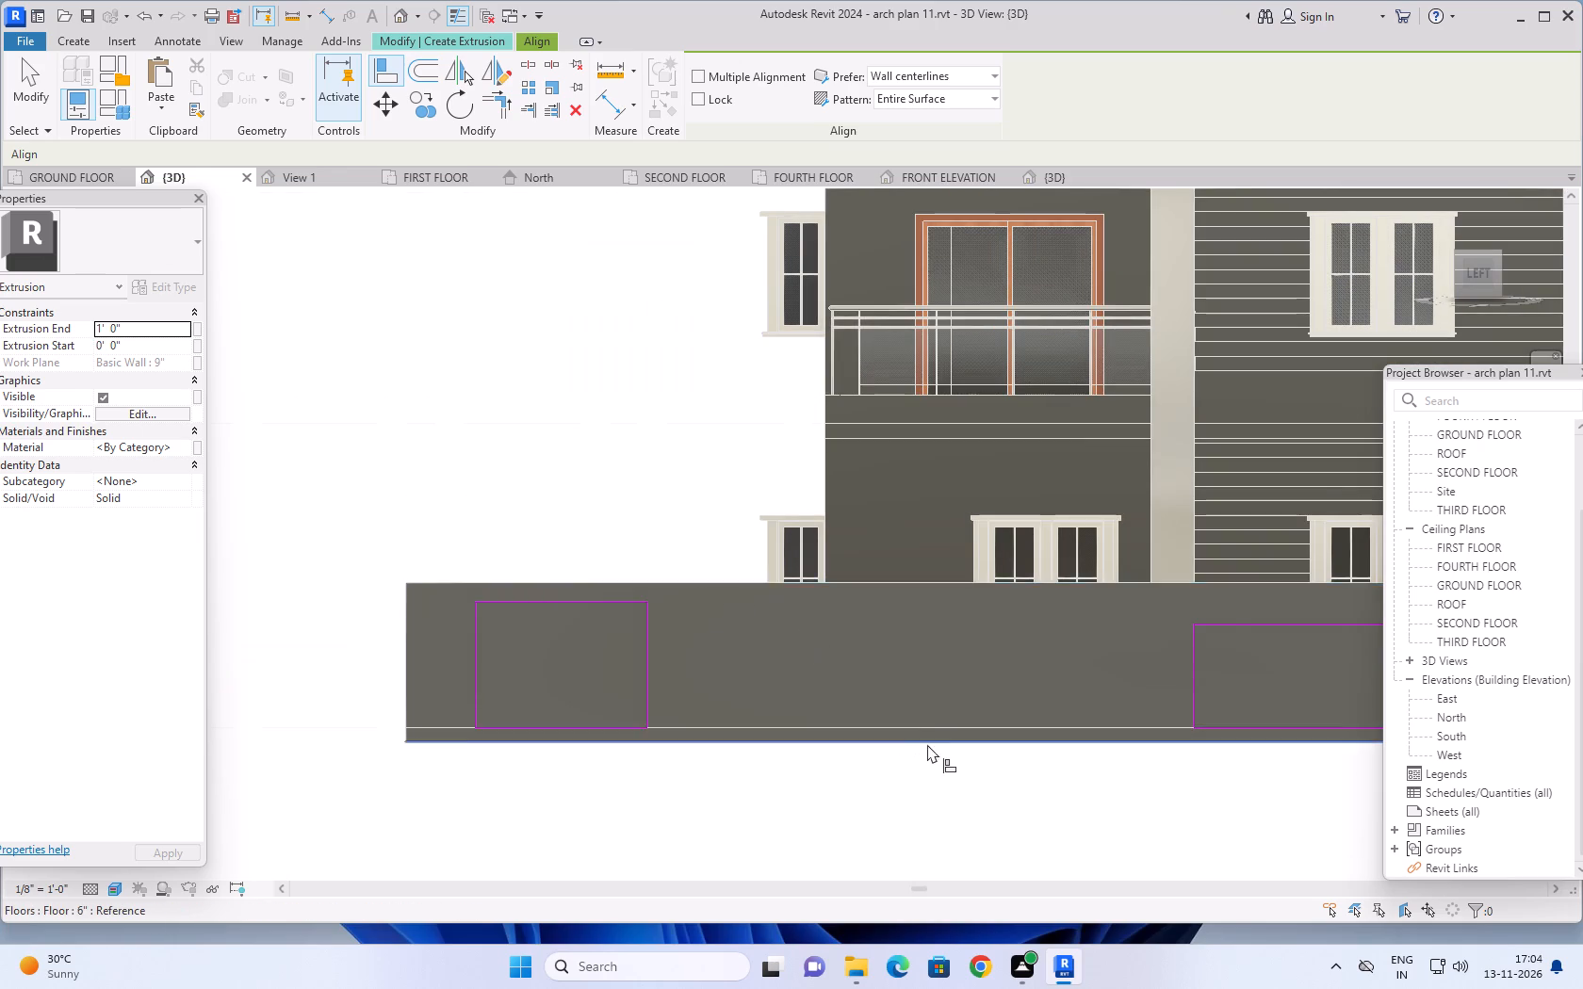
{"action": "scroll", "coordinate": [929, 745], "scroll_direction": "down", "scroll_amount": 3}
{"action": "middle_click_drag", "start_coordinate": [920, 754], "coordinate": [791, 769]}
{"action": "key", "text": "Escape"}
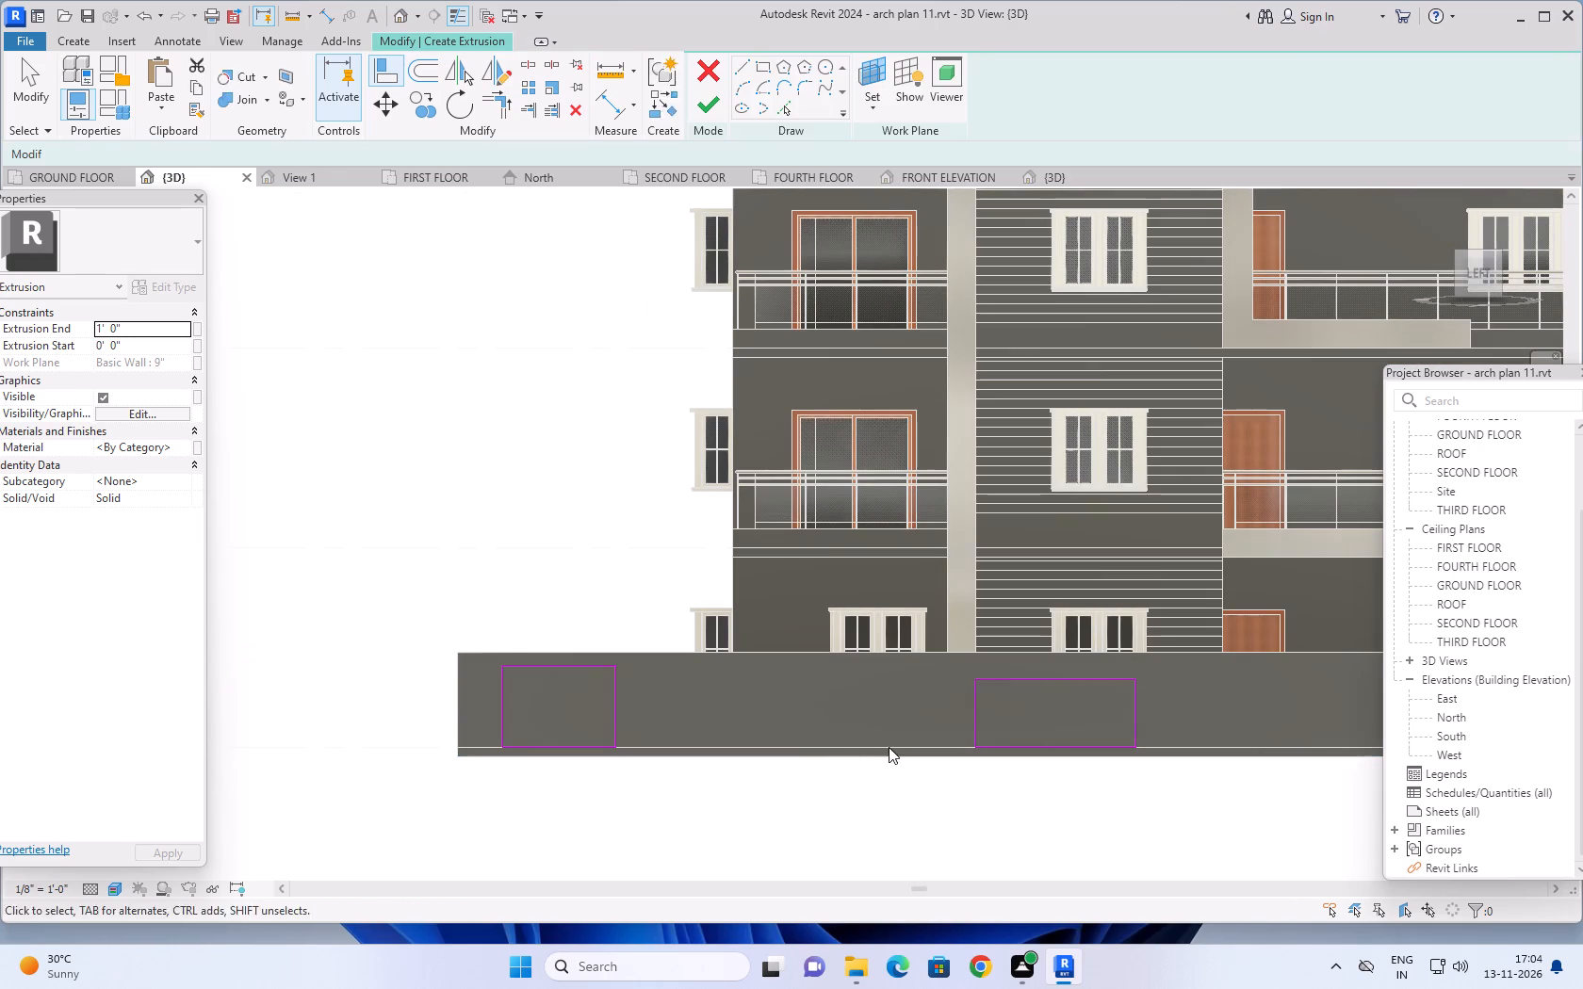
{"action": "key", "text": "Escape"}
Nudge the second rectangle's top edge up to a height of about 4' 3", nearly level with the first rectangle's top, and deselect it.
{"action": "left_click", "coordinate": [1016, 682]}
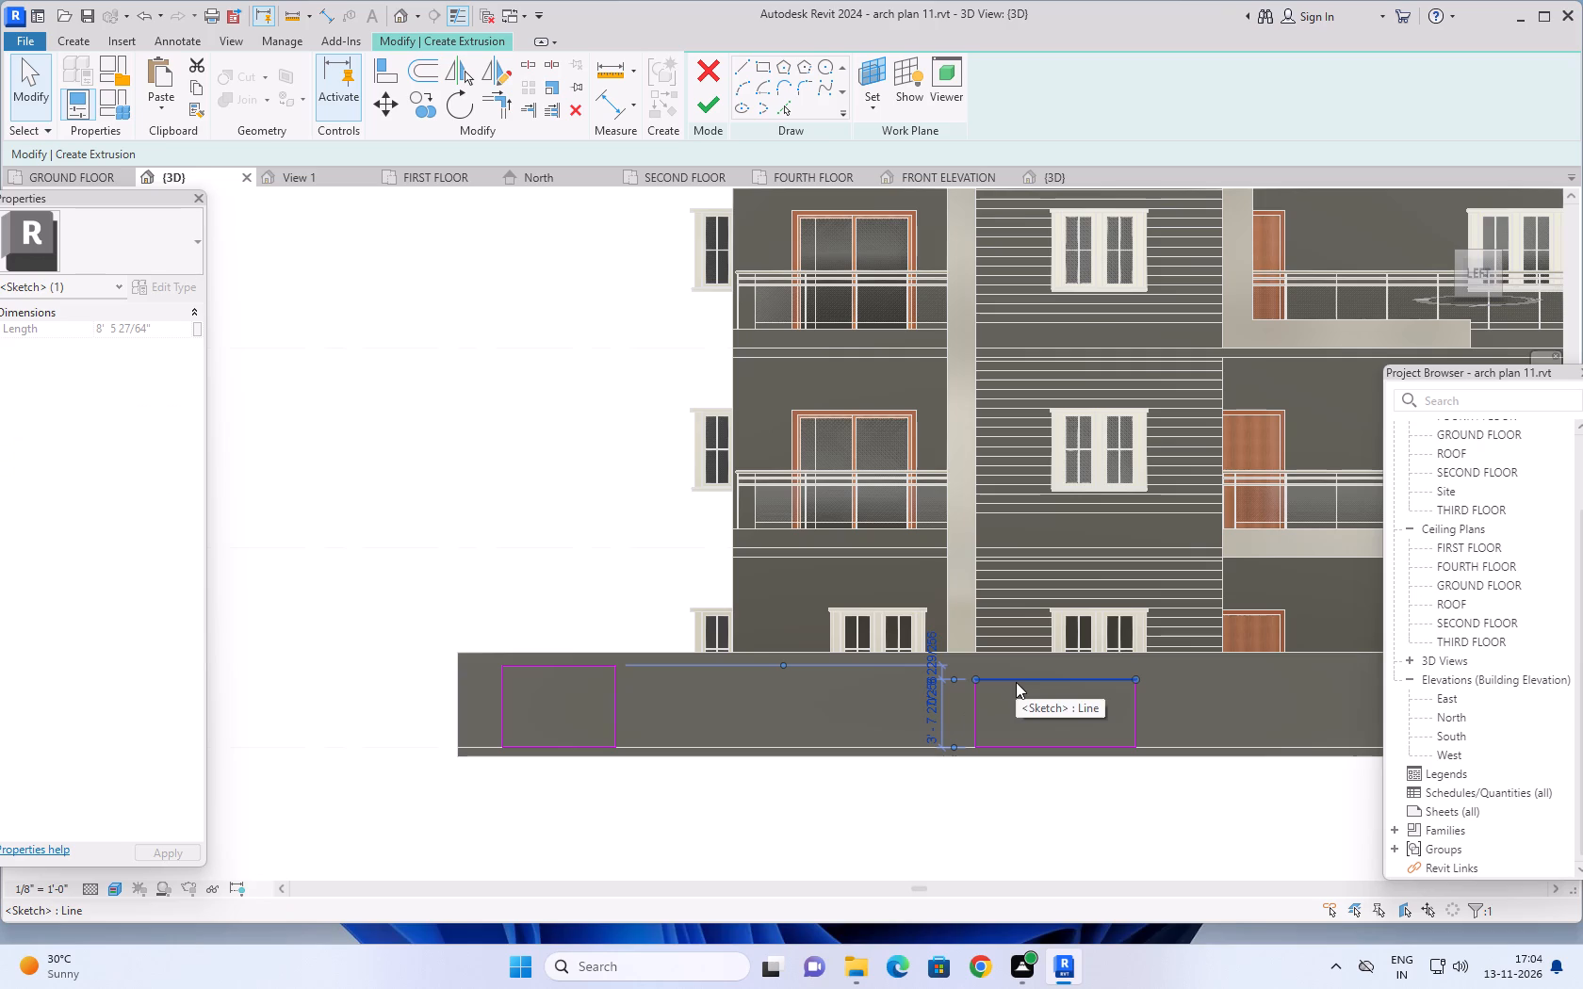
{"action": "key", "text": "Up"}
{"action": "key", "text": "Up"}
{"action": "key", "text": "Up"}
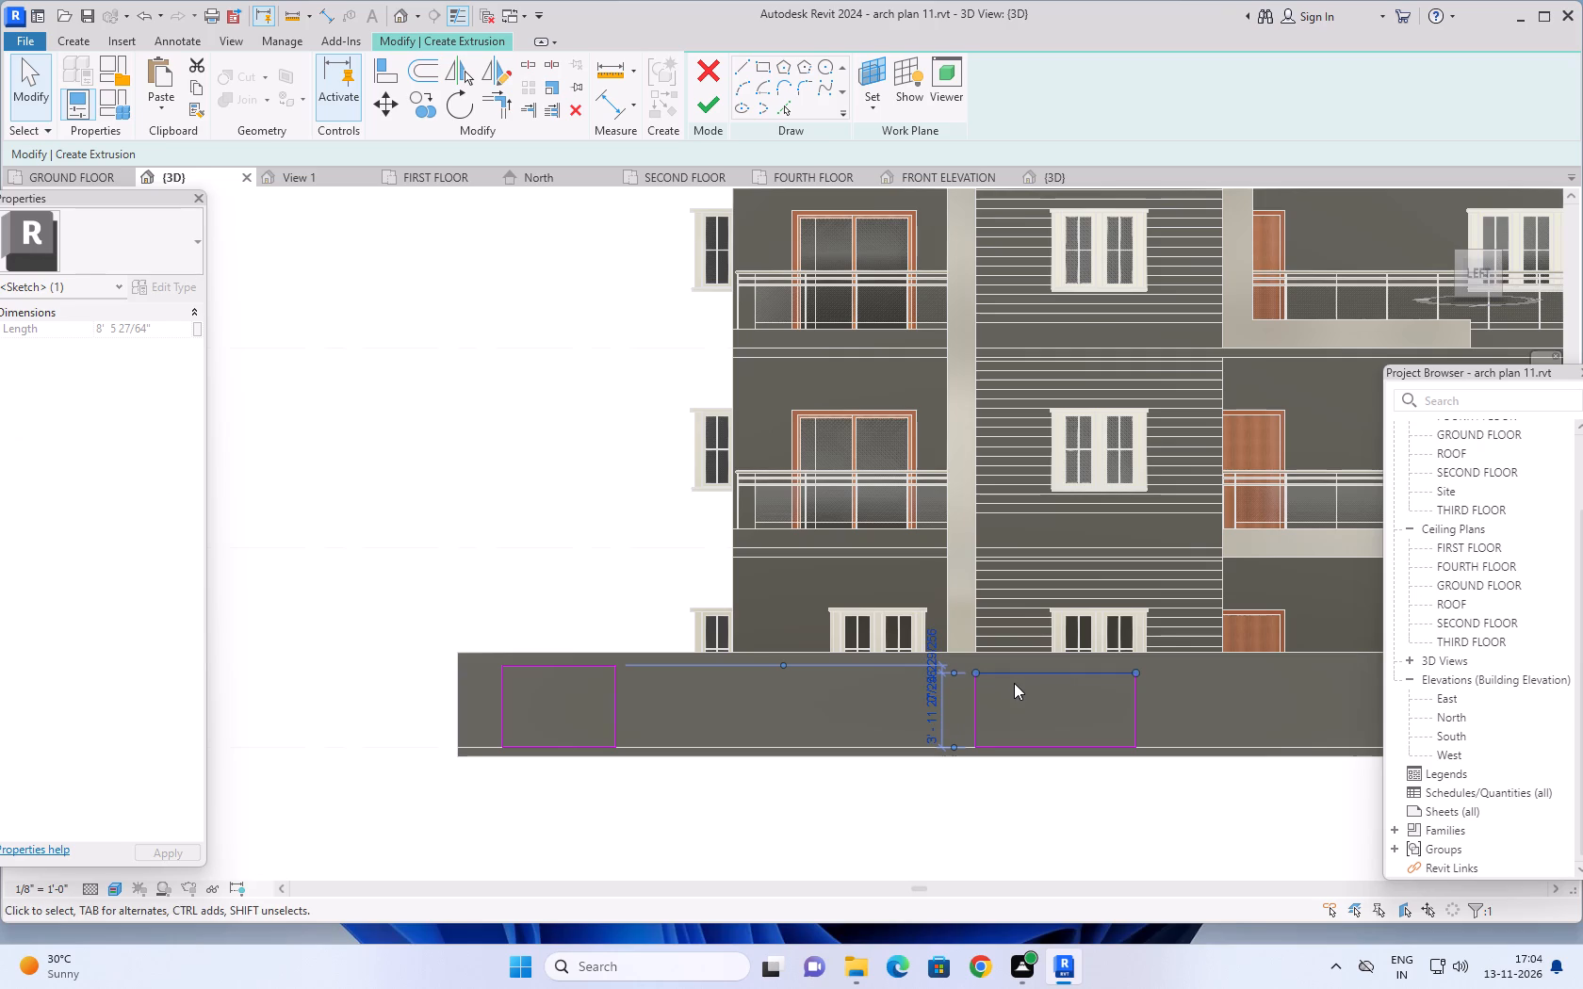
{"action": "key", "text": "Up"}
{"action": "scroll", "coordinate": [771, 685], "scroll_direction": "up", "scroll_amount": 4}
{"action": "key", "text": "Up"}
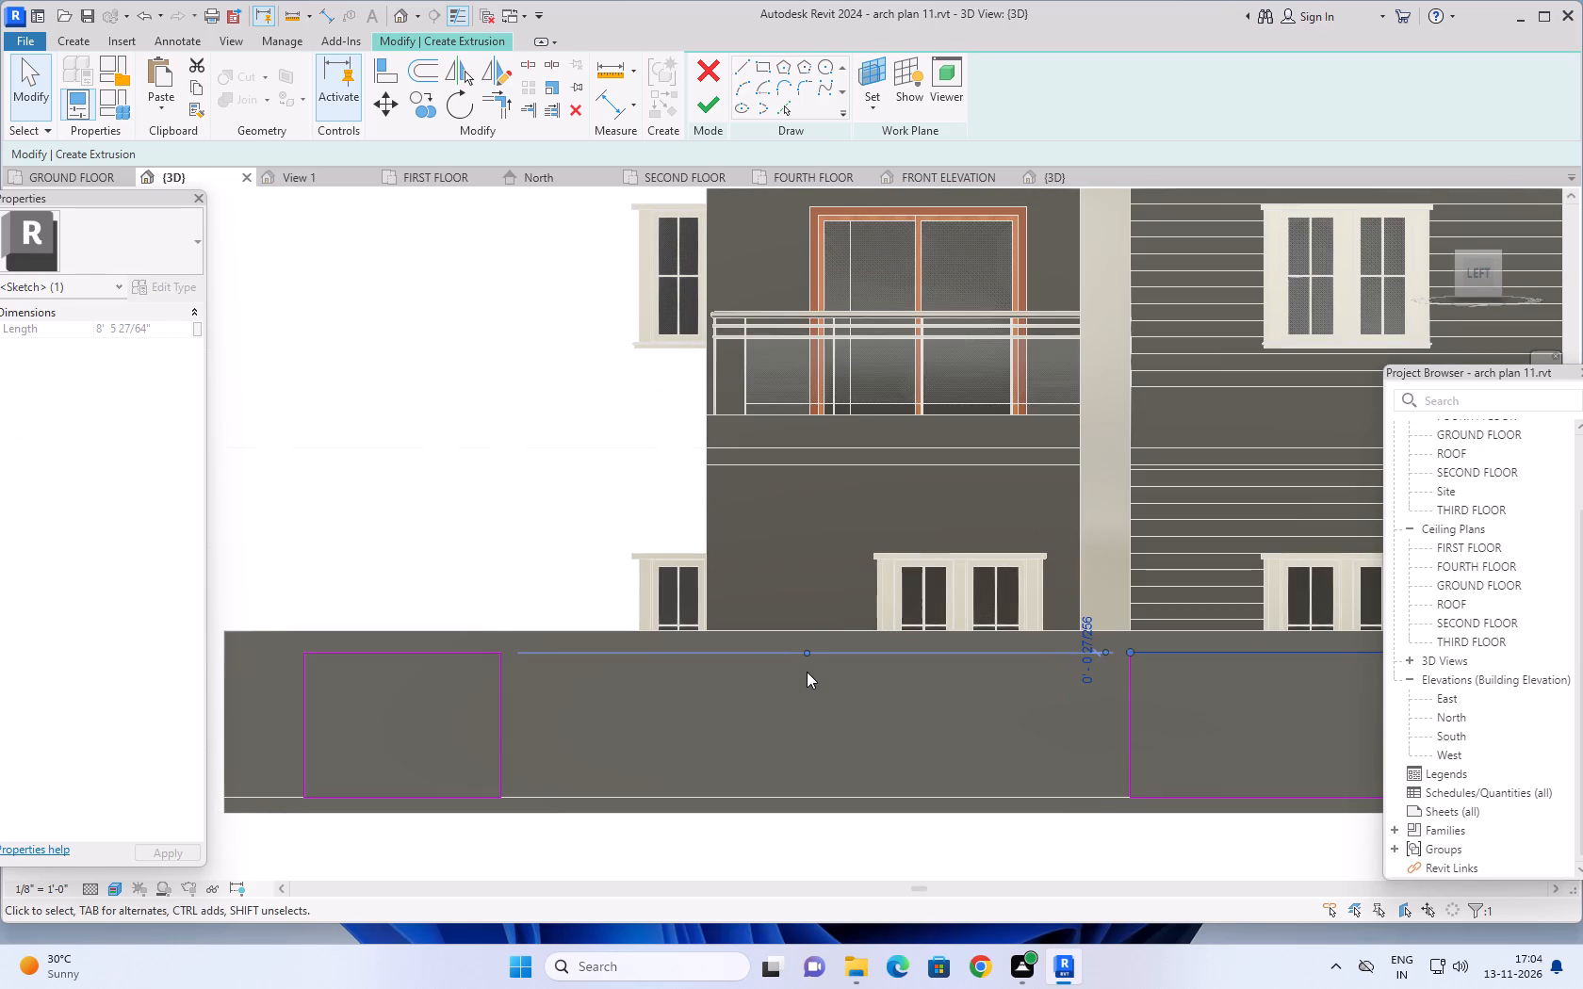
{"action": "key", "text": "Up"}
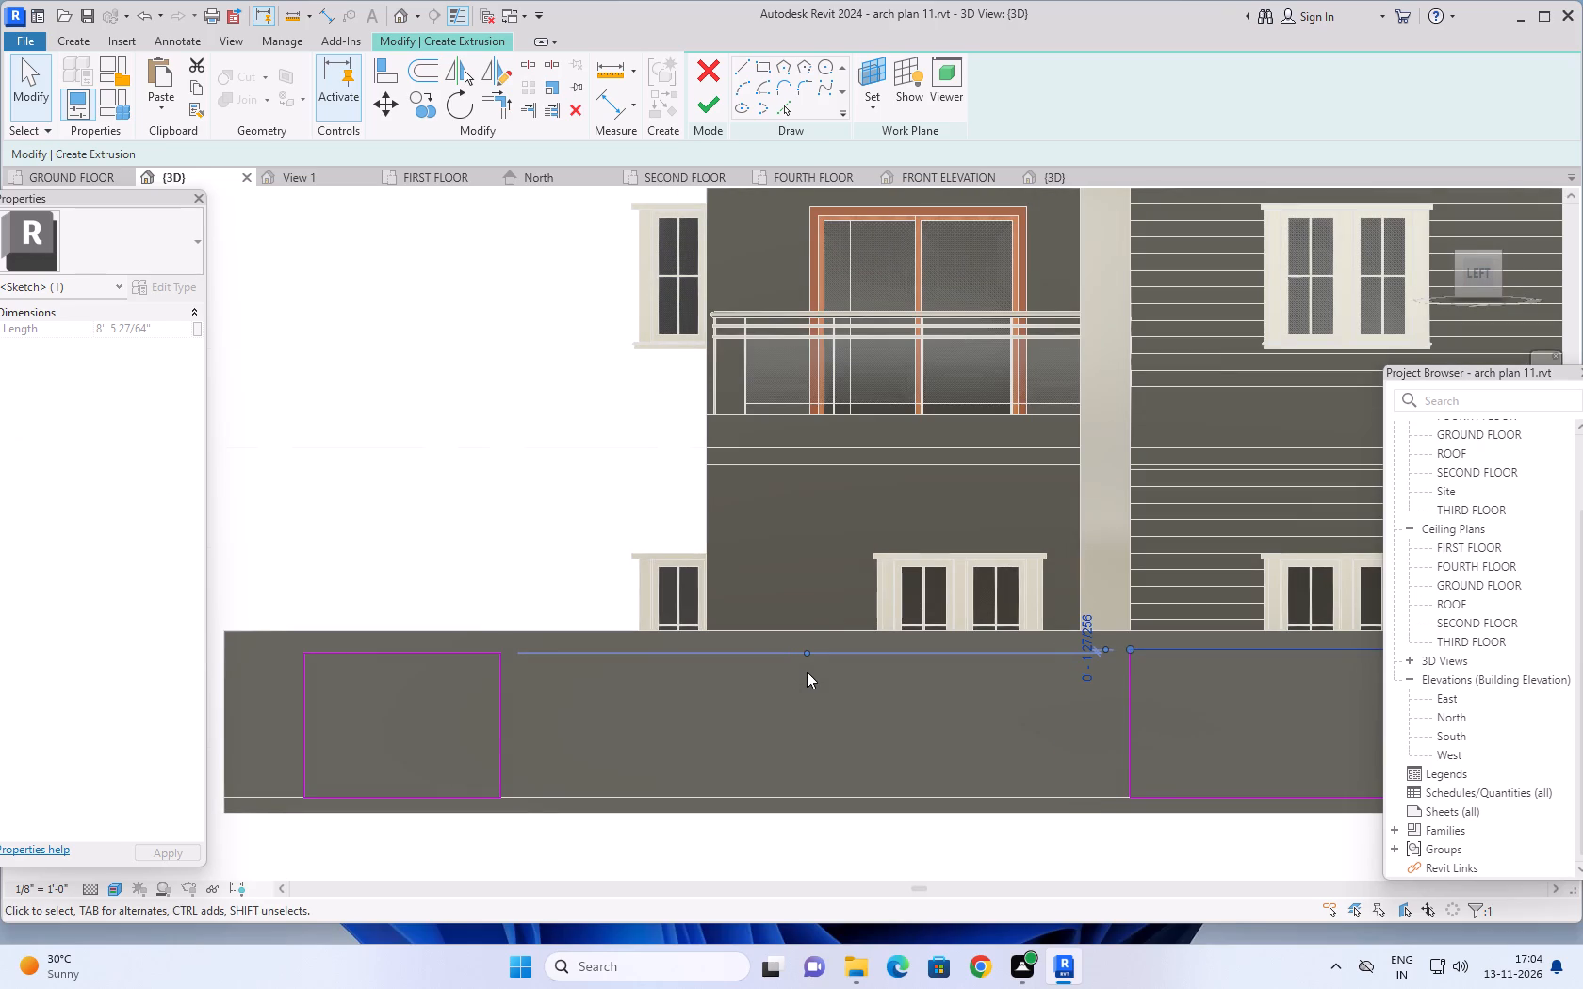
{"action": "key", "text": "Down"}
{"action": "key", "text": "Down"}
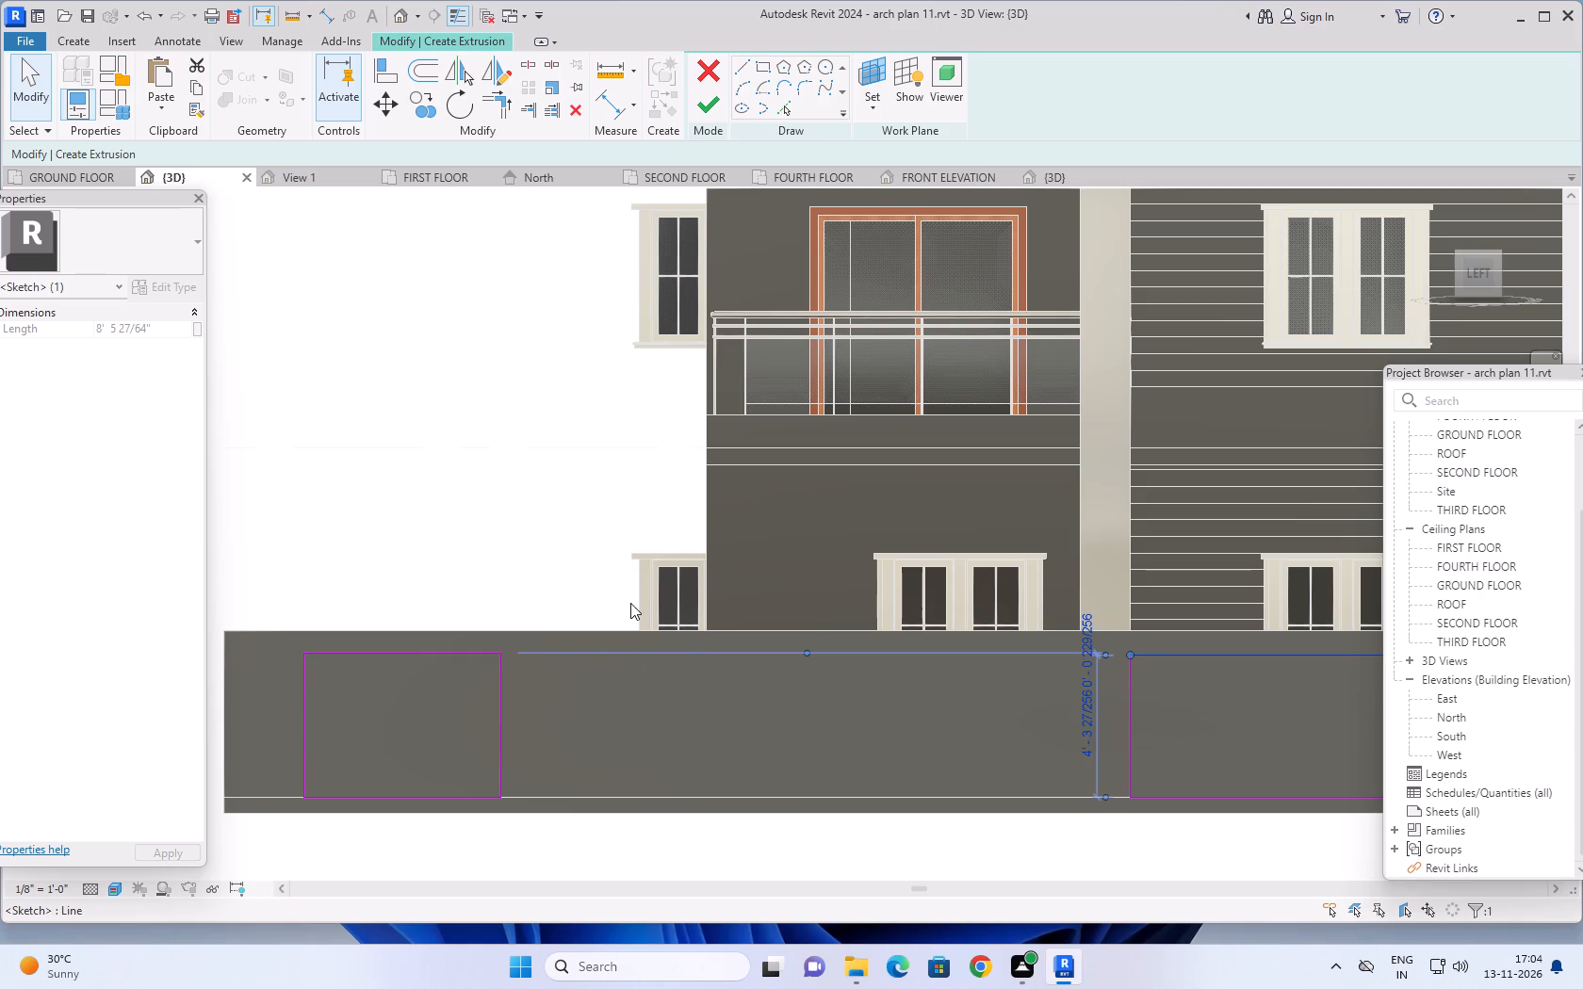
{"action": "key", "text": "Escape"}
Nudge the whole second rectangle along the boundary wall toward the first, leaving a gap of about 16' 2" between them.
{"action": "scroll", "coordinate": [868, 744], "scroll_direction": "down", "scroll_amount": 2}
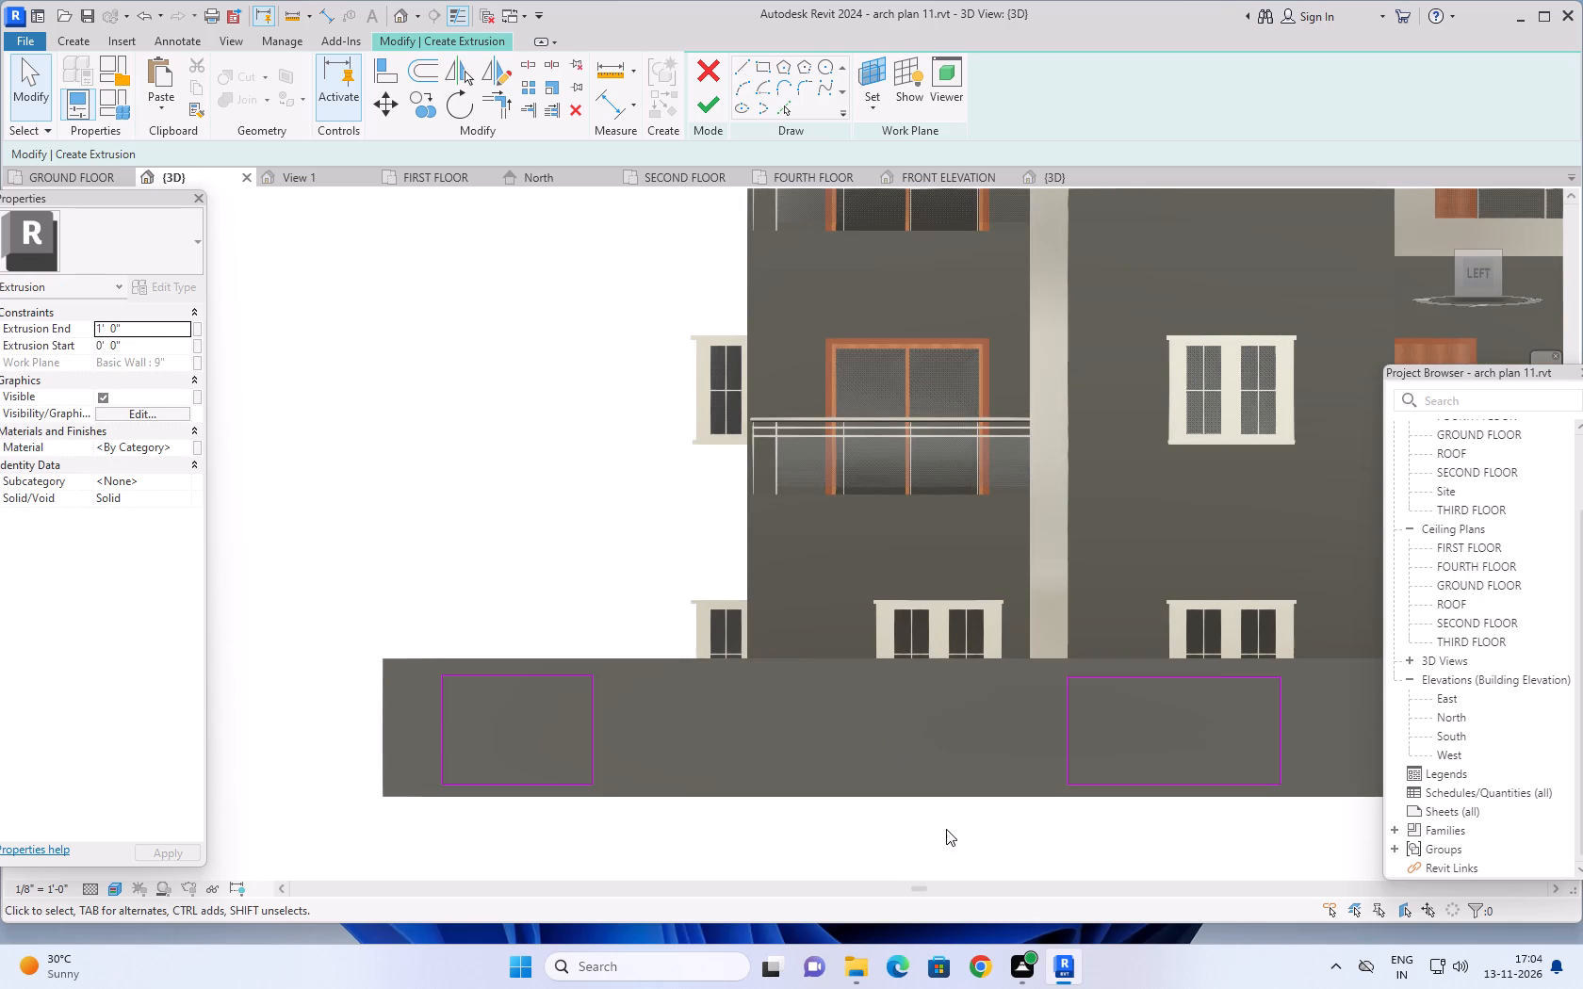
{"action": "scroll", "coordinate": [947, 833], "scroll_direction": "down", "scroll_amount": 1}
{"action": "middle_click_drag", "start_coordinate": [947, 833], "coordinate": [622, 743]}
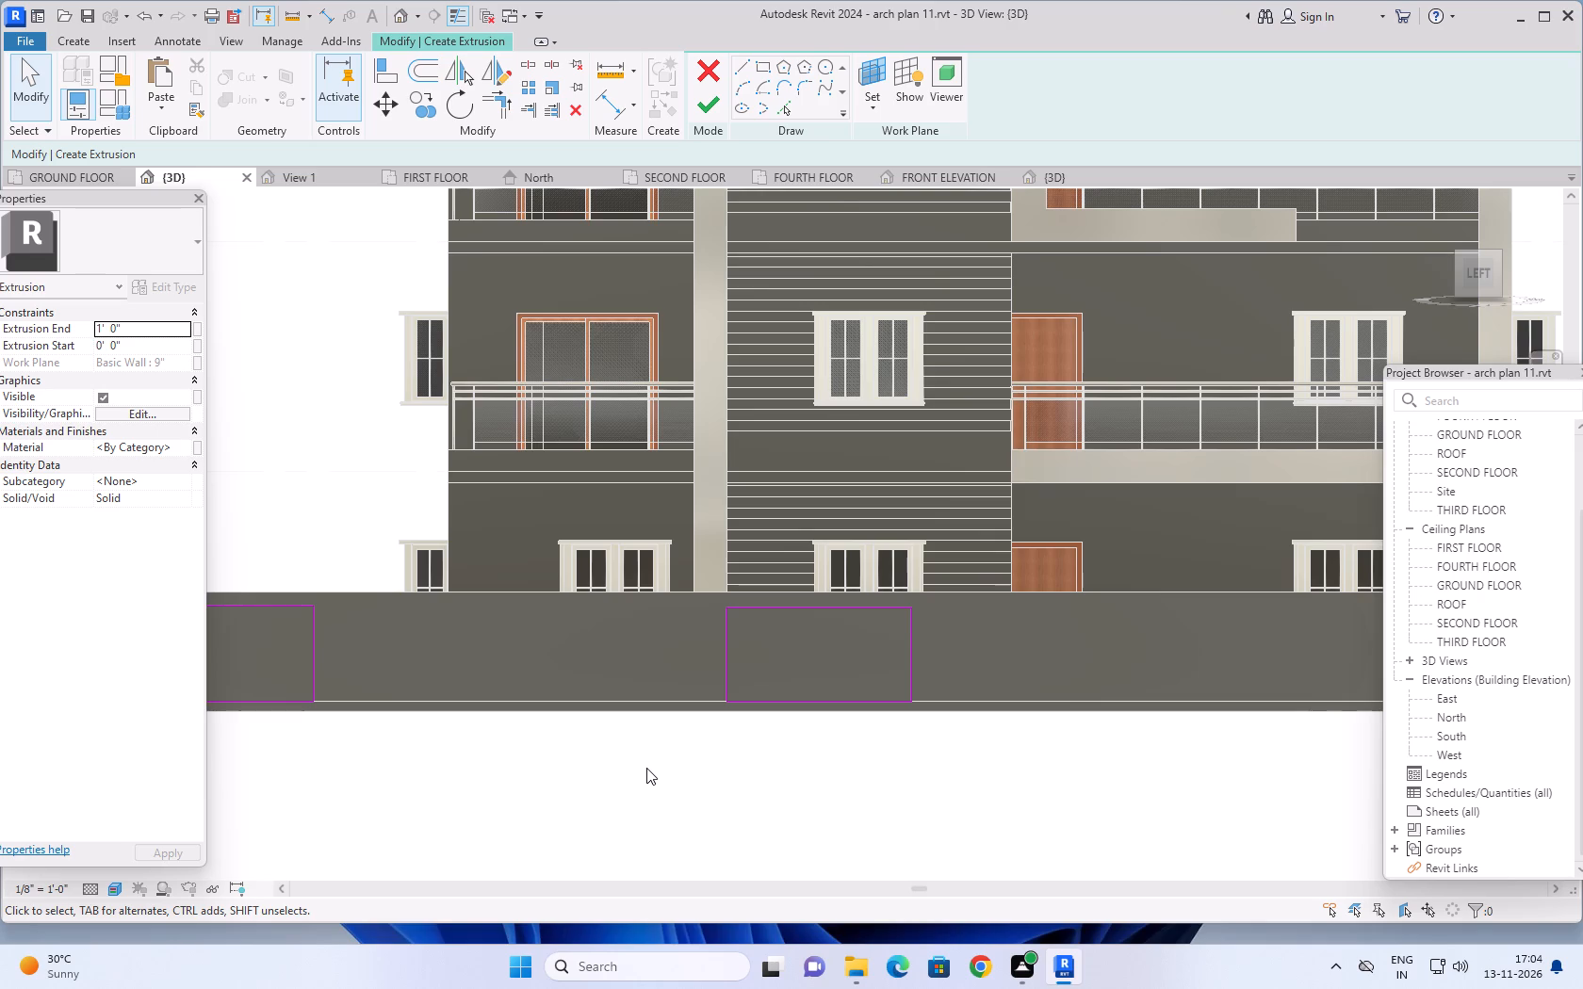
{"action": "scroll", "coordinate": [870, 757], "scroll_direction": "down", "scroll_amount": 3}
{"action": "middle_click_drag", "start_coordinate": [930, 783], "coordinate": [908, 773]}
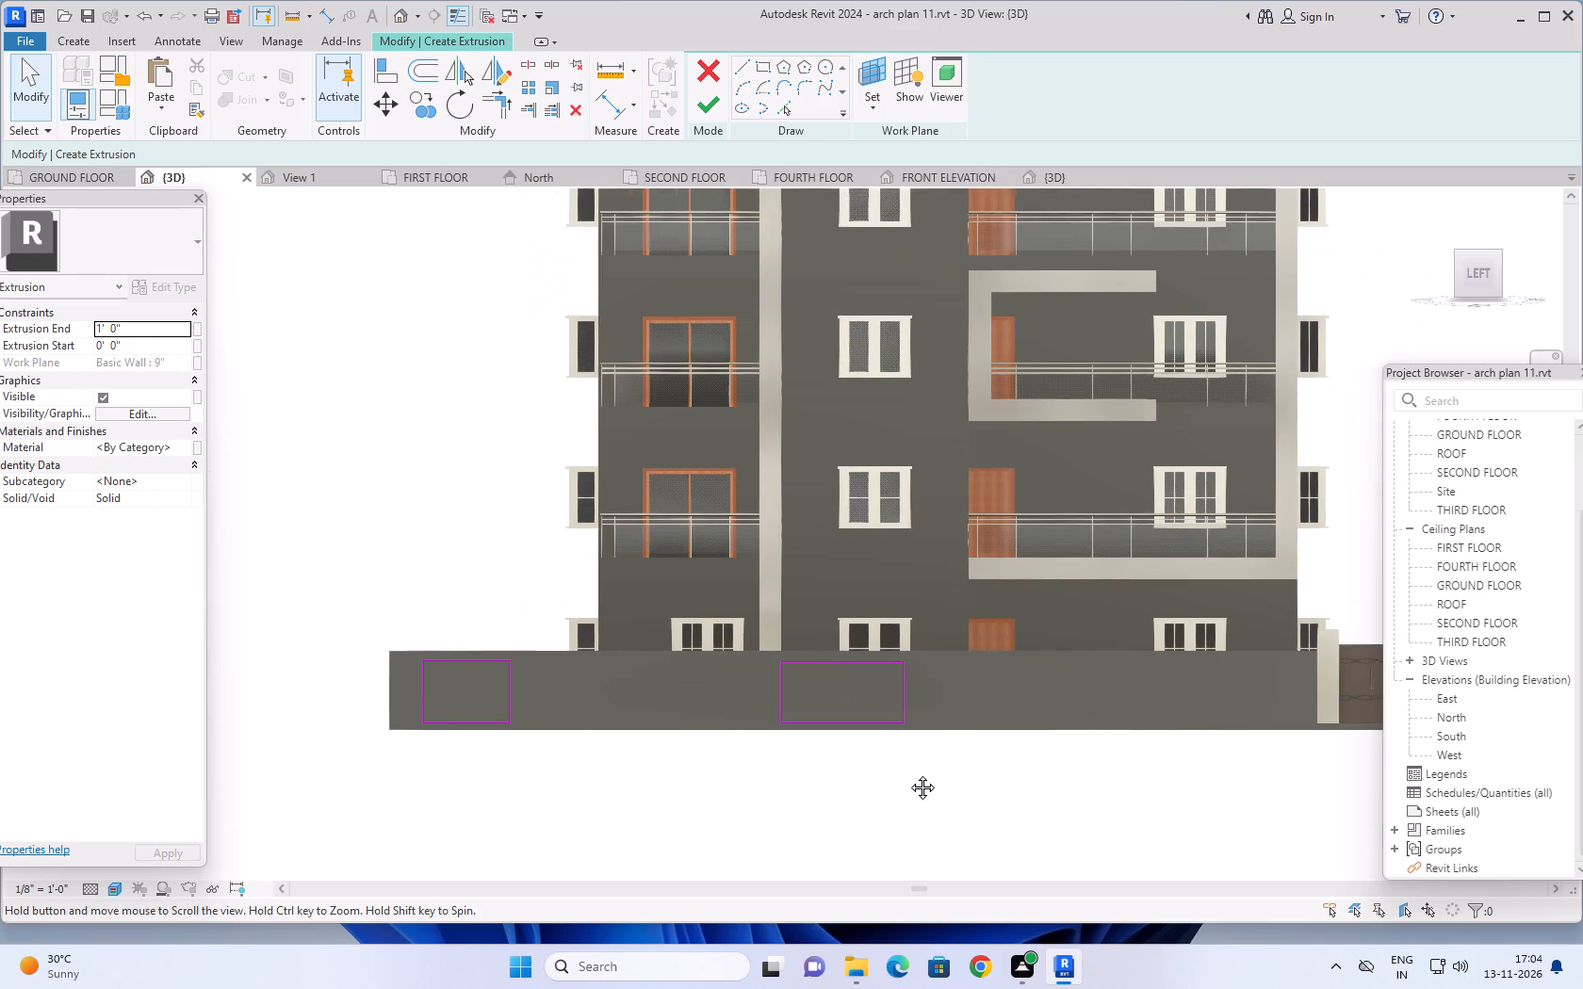
{"action": "middle_click_drag", "start_coordinate": [908, 773], "coordinate": [863, 744]}
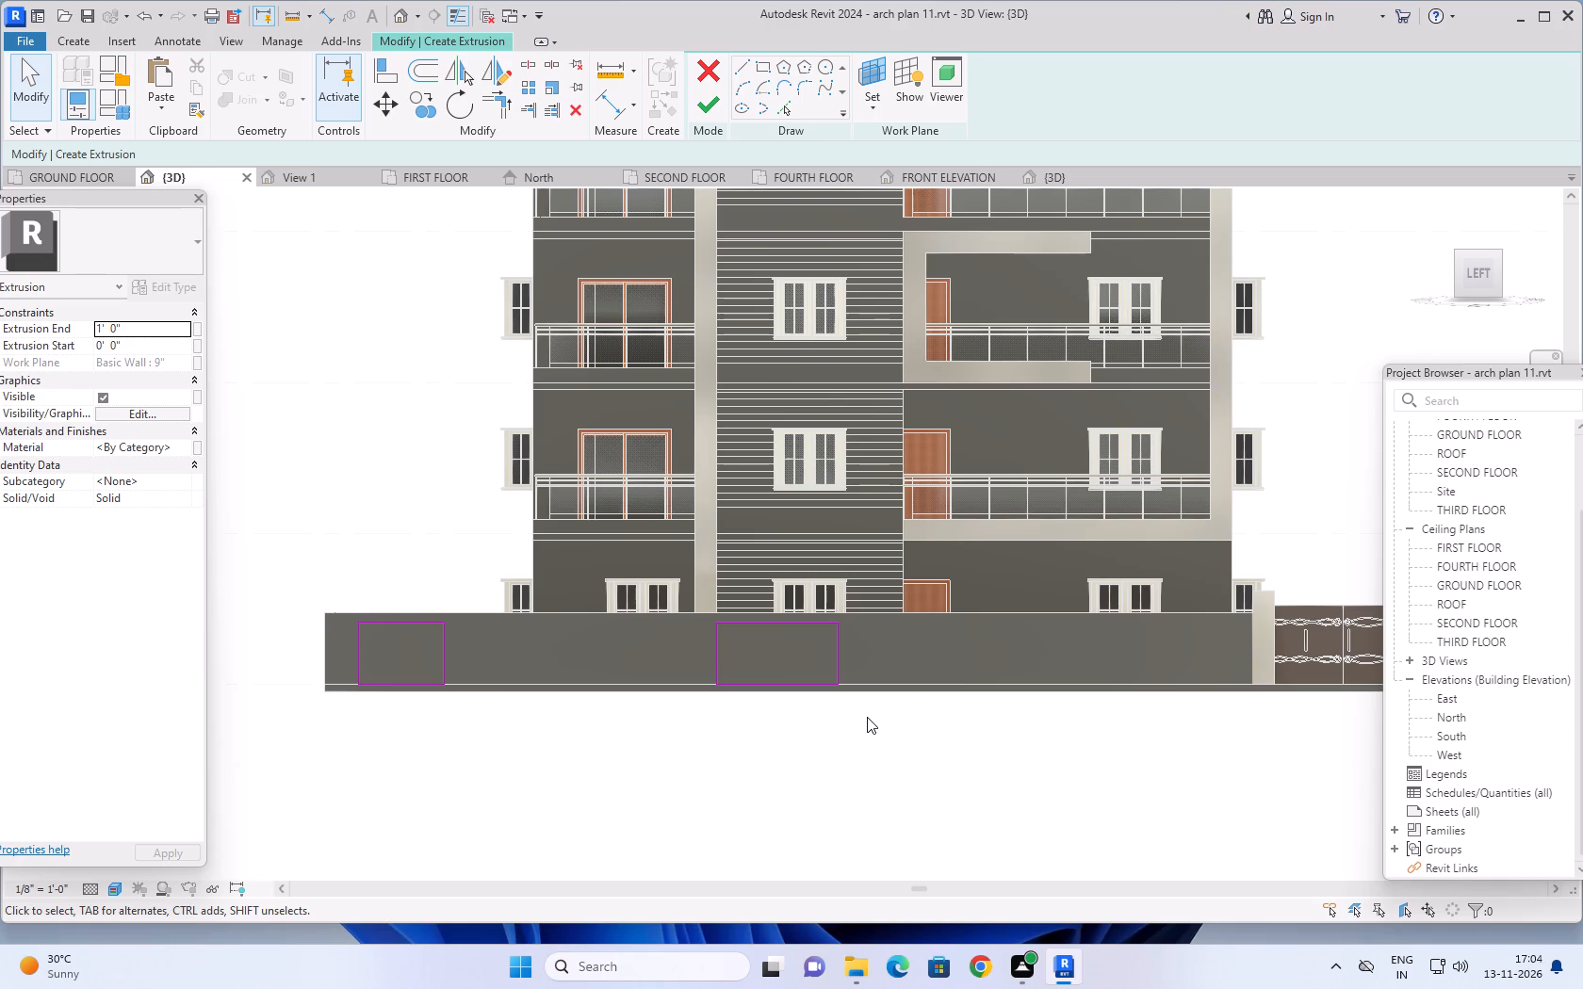
{"action": "key", "text": "Escape"}
{"action": "key", "text": "Escape"}
{"action": "left_click_drag", "start_coordinate": [861, 609], "coordinate": [692, 713]}
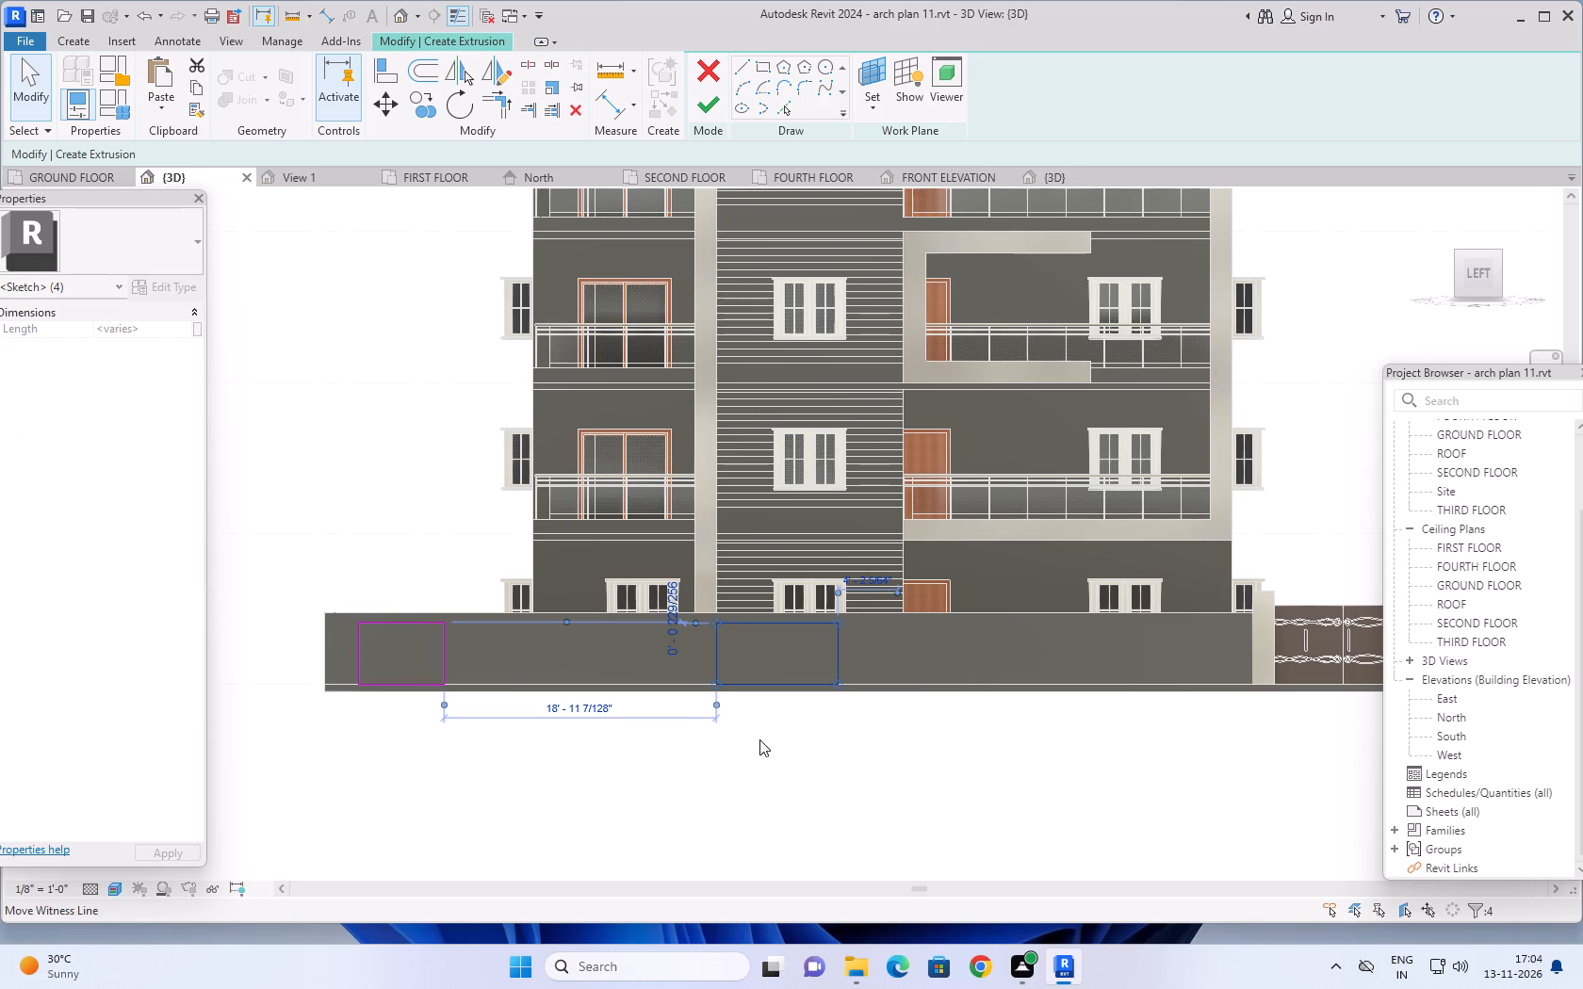
{"action": "key", "text": "Left"}
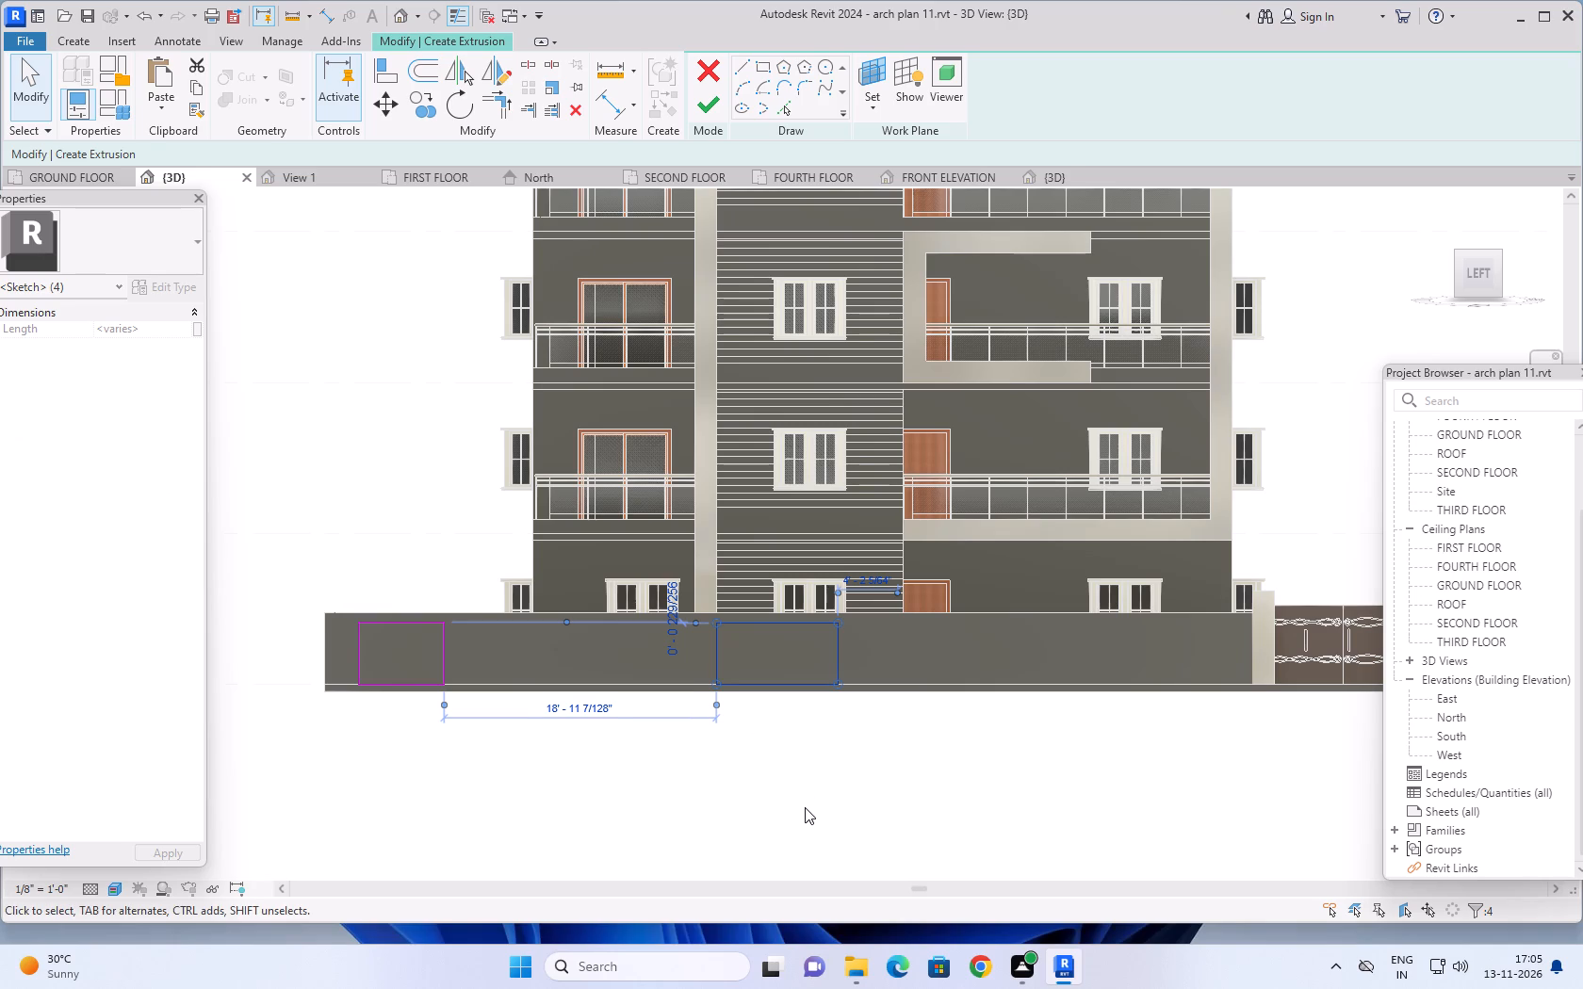
{"action": "key", "text": "Left"}
{"action": "key", "text": "Left"}
{"action": "key", "text": "Left"}
{"action": "key", "text": "Left"}
{"action": "key", "text": "Left"}
{"action": "key", "text": "Left"}
{"action": "key", "text": "Left"}
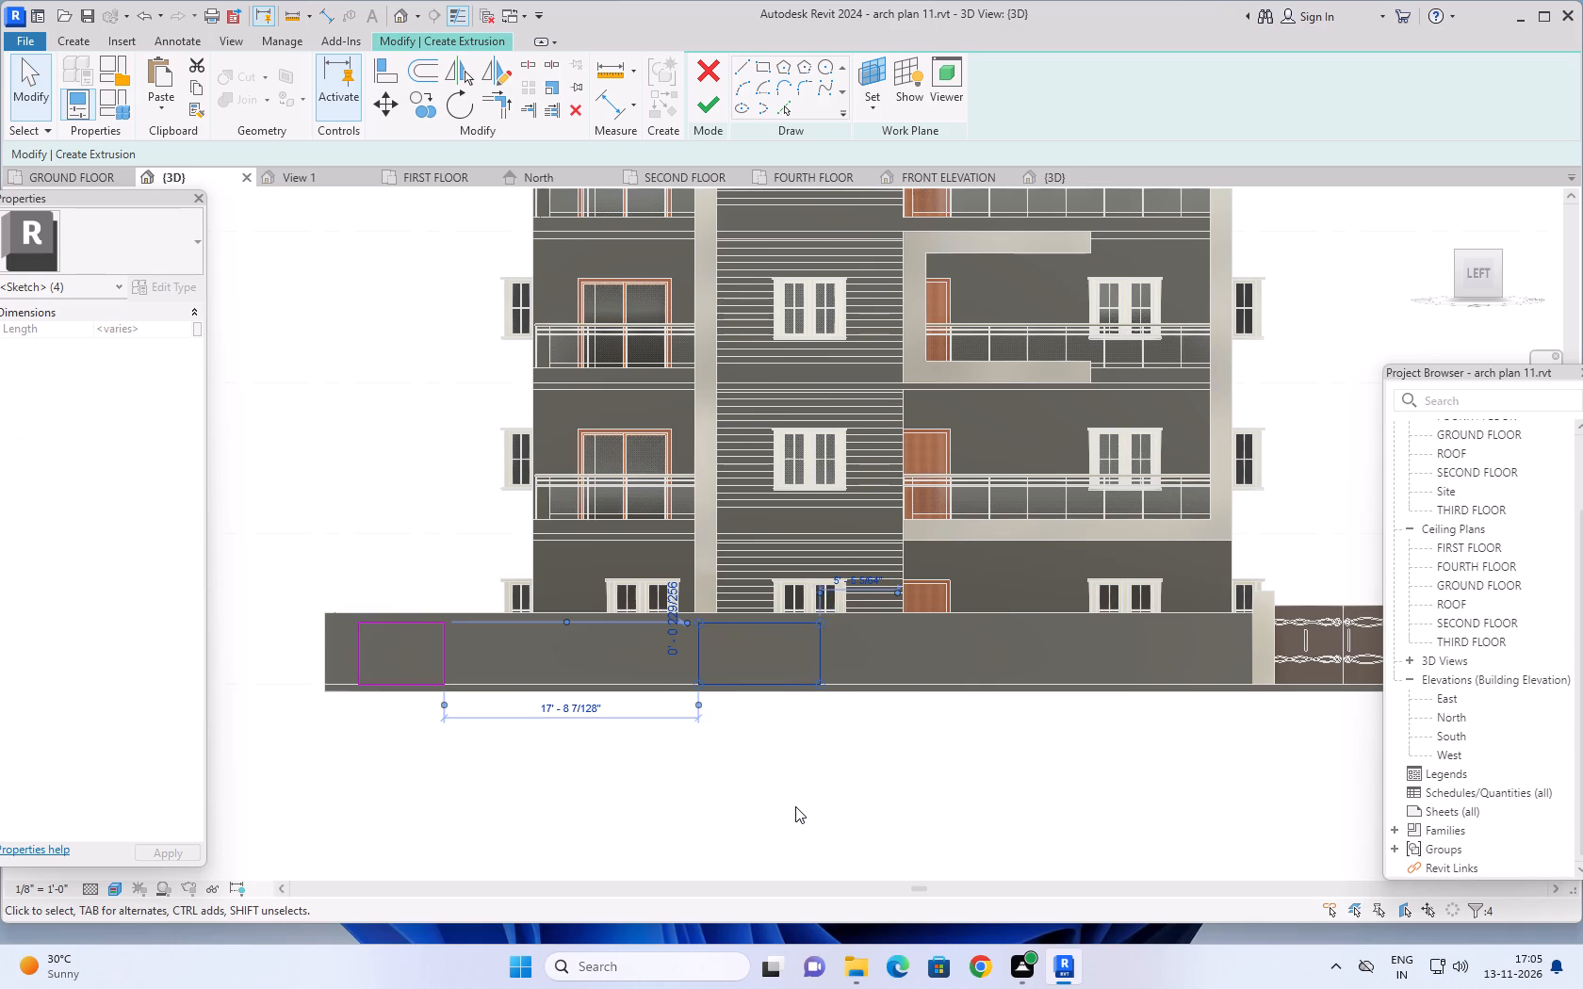
{"action": "key", "text": "Left"}
{"action": "key", "text": "Left"}
{"action": "key", "text": "Left"}
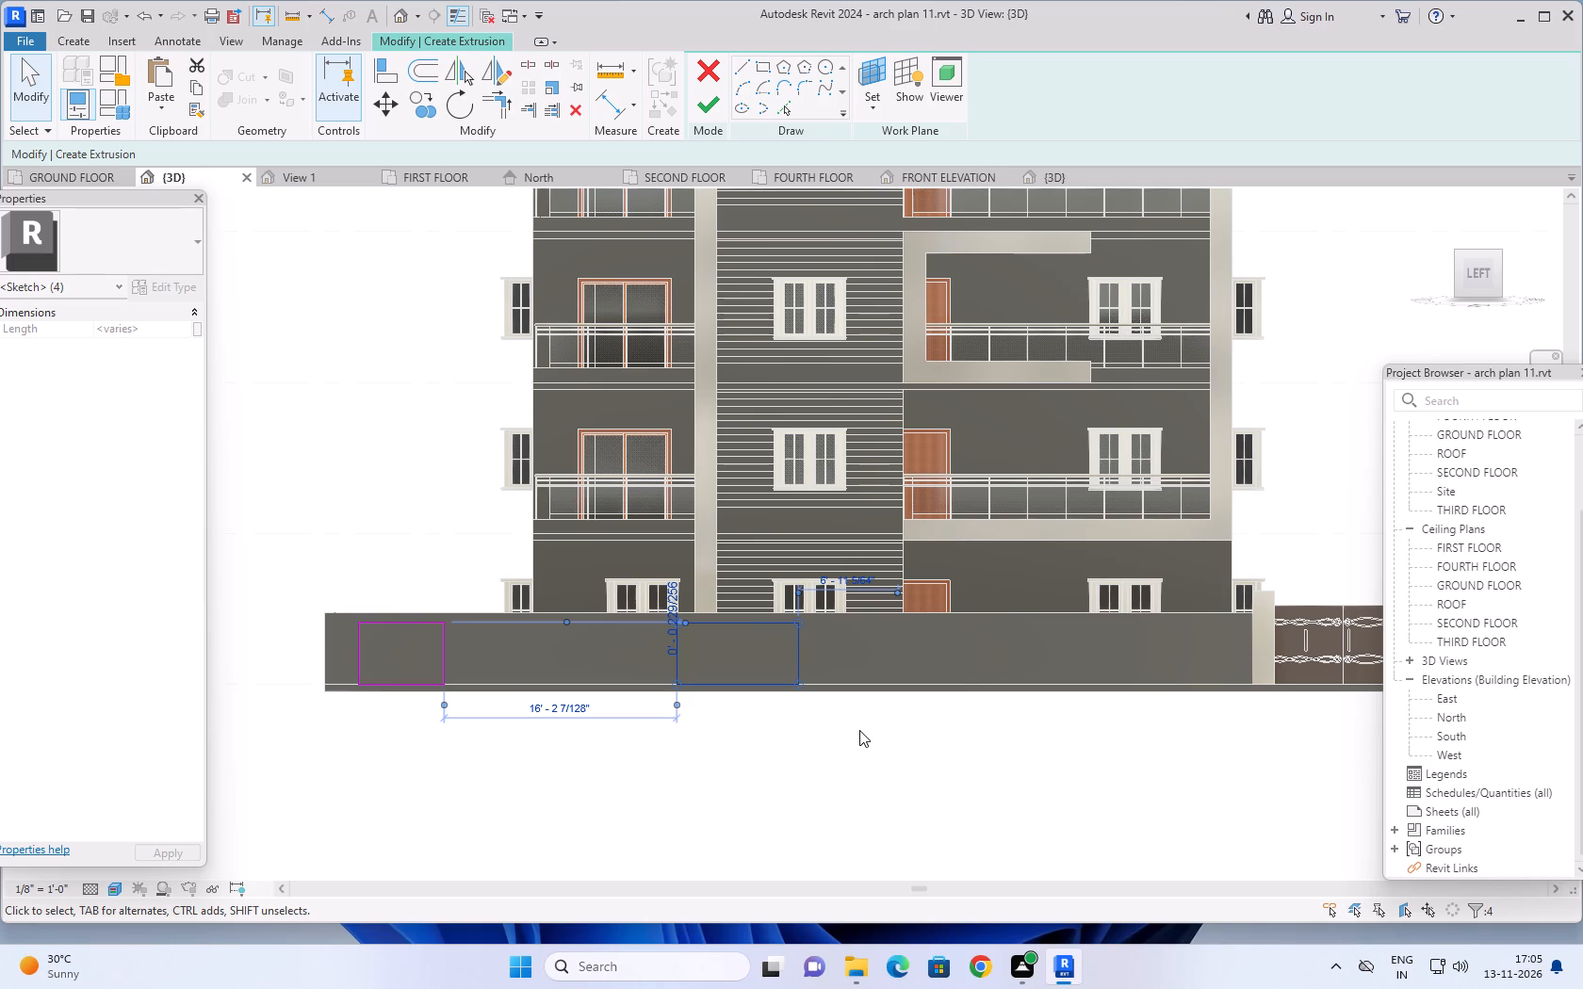
Copy the second rectangle 20' horizontally along the boundary wall toward the gate as a third panel outline.
{"action": "left_click", "coordinate": [418, 102]}
{"action": "left_click", "coordinate": [675, 685]}
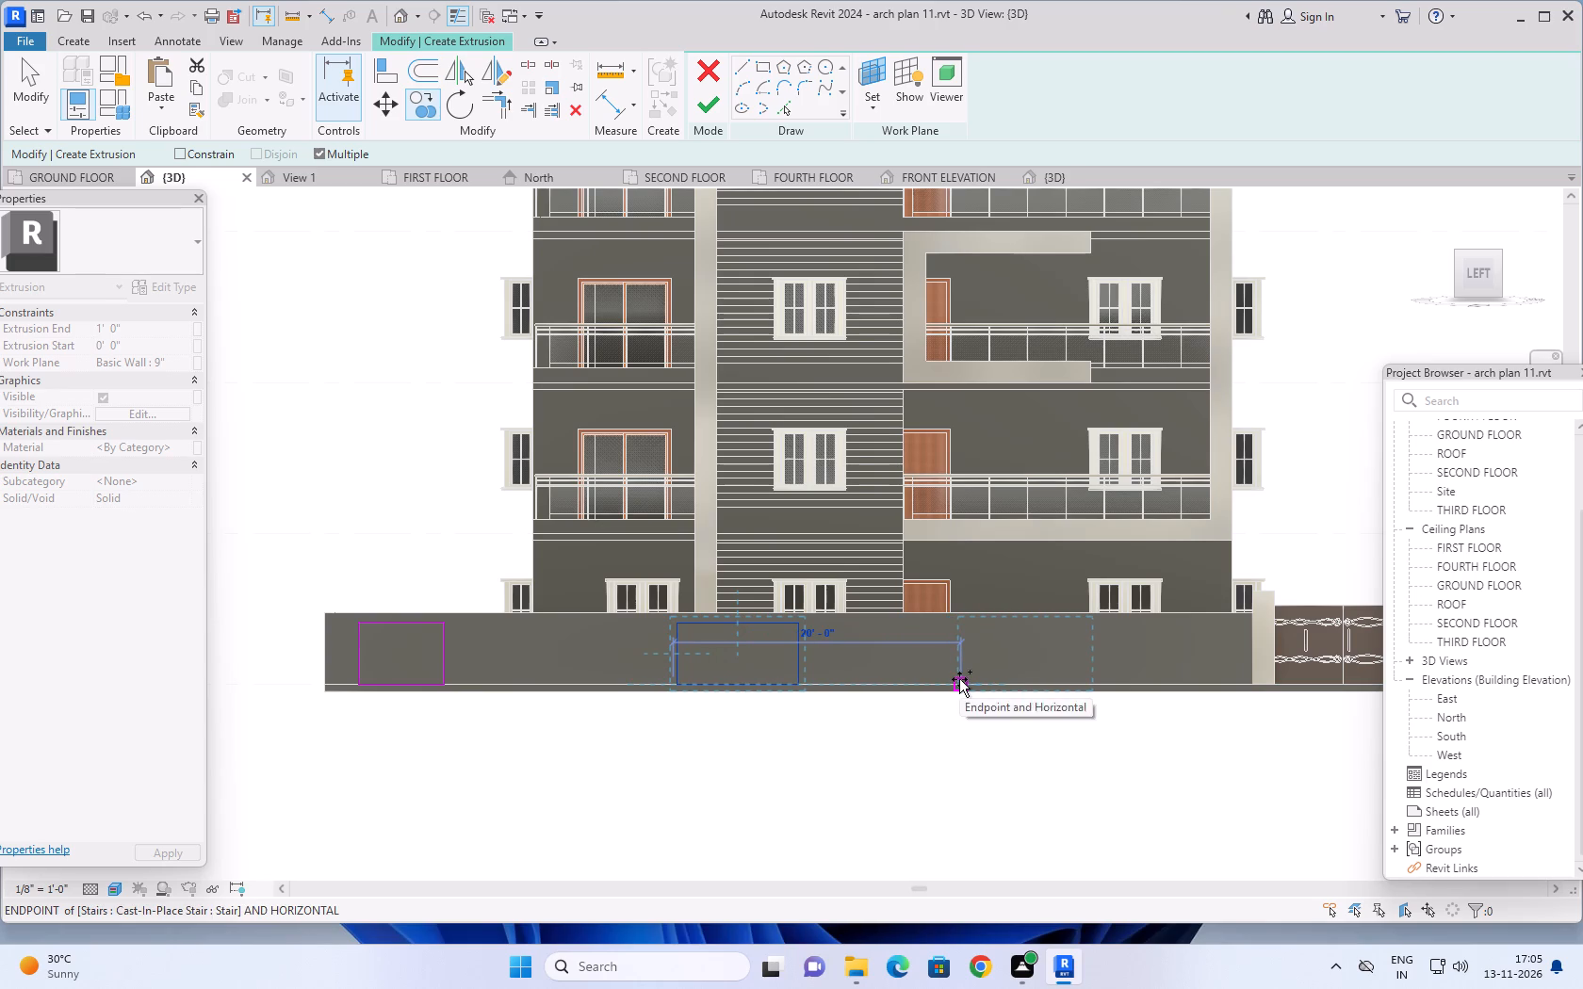
{"action": "left_click", "coordinate": [960, 682]}
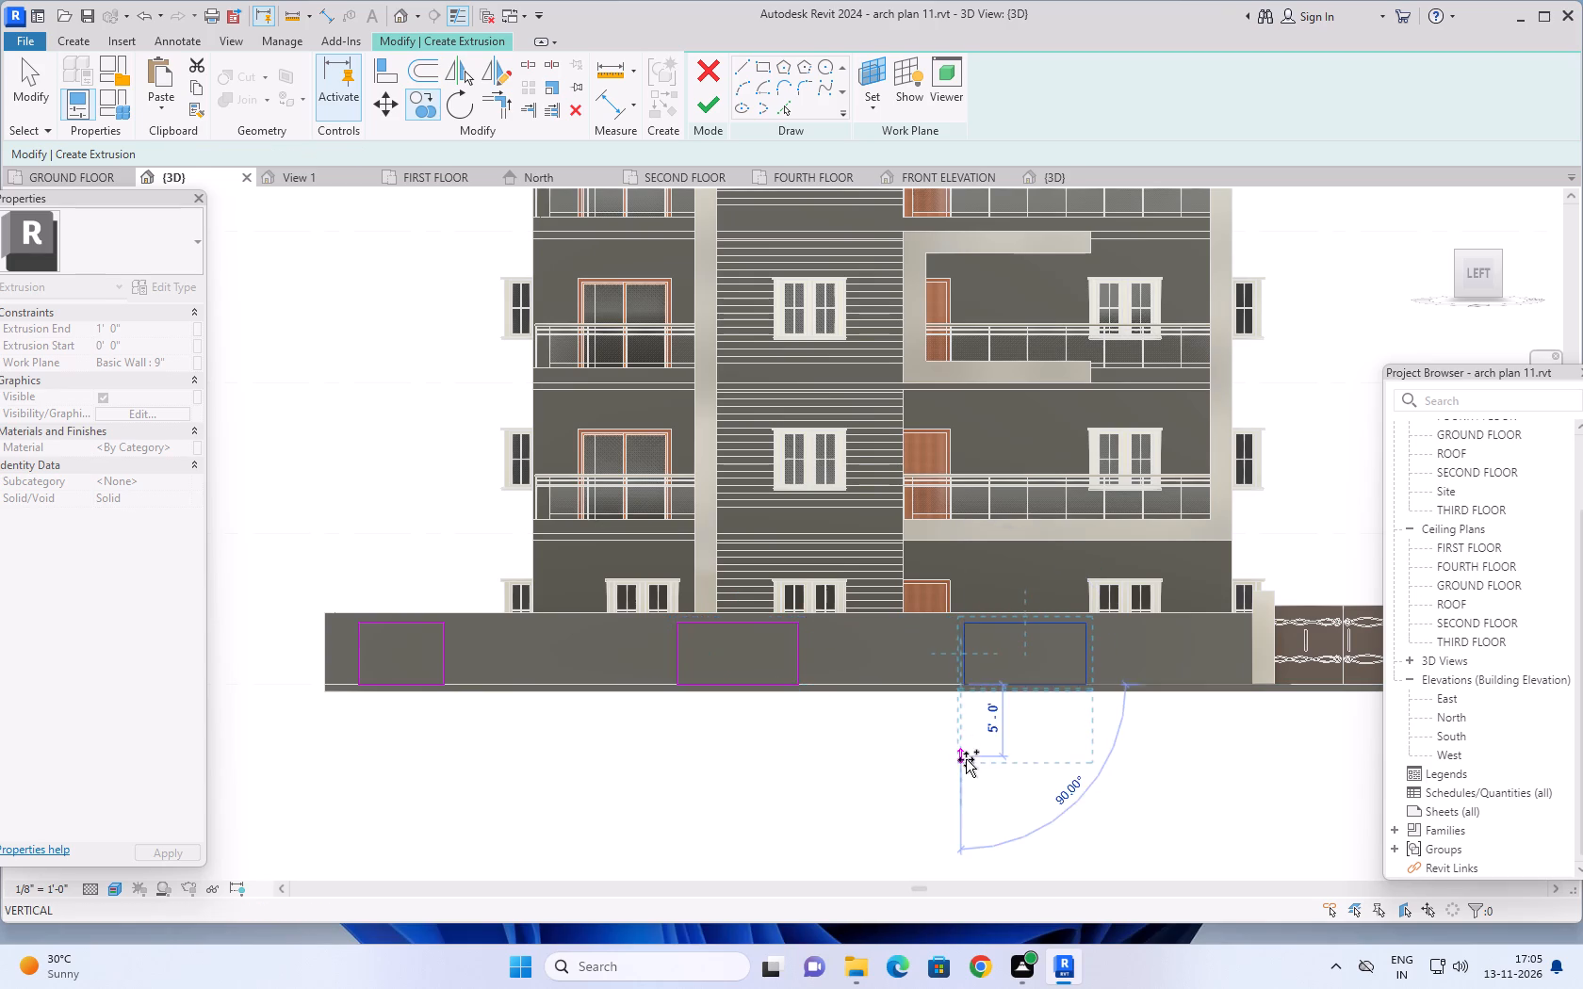
{"action": "scroll", "coordinate": [969, 759], "scroll_direction": "down", "scroll_amount": 2}
{"action": "middle_click_drag", "start_coordinate": [987, 763], "coordinate": [935, 769]}
{"action": "key", "text": "Escape"}
{"action": "middle_click_drag", "start_coordinate": [865, 782], "coordinate": [865, 758]}
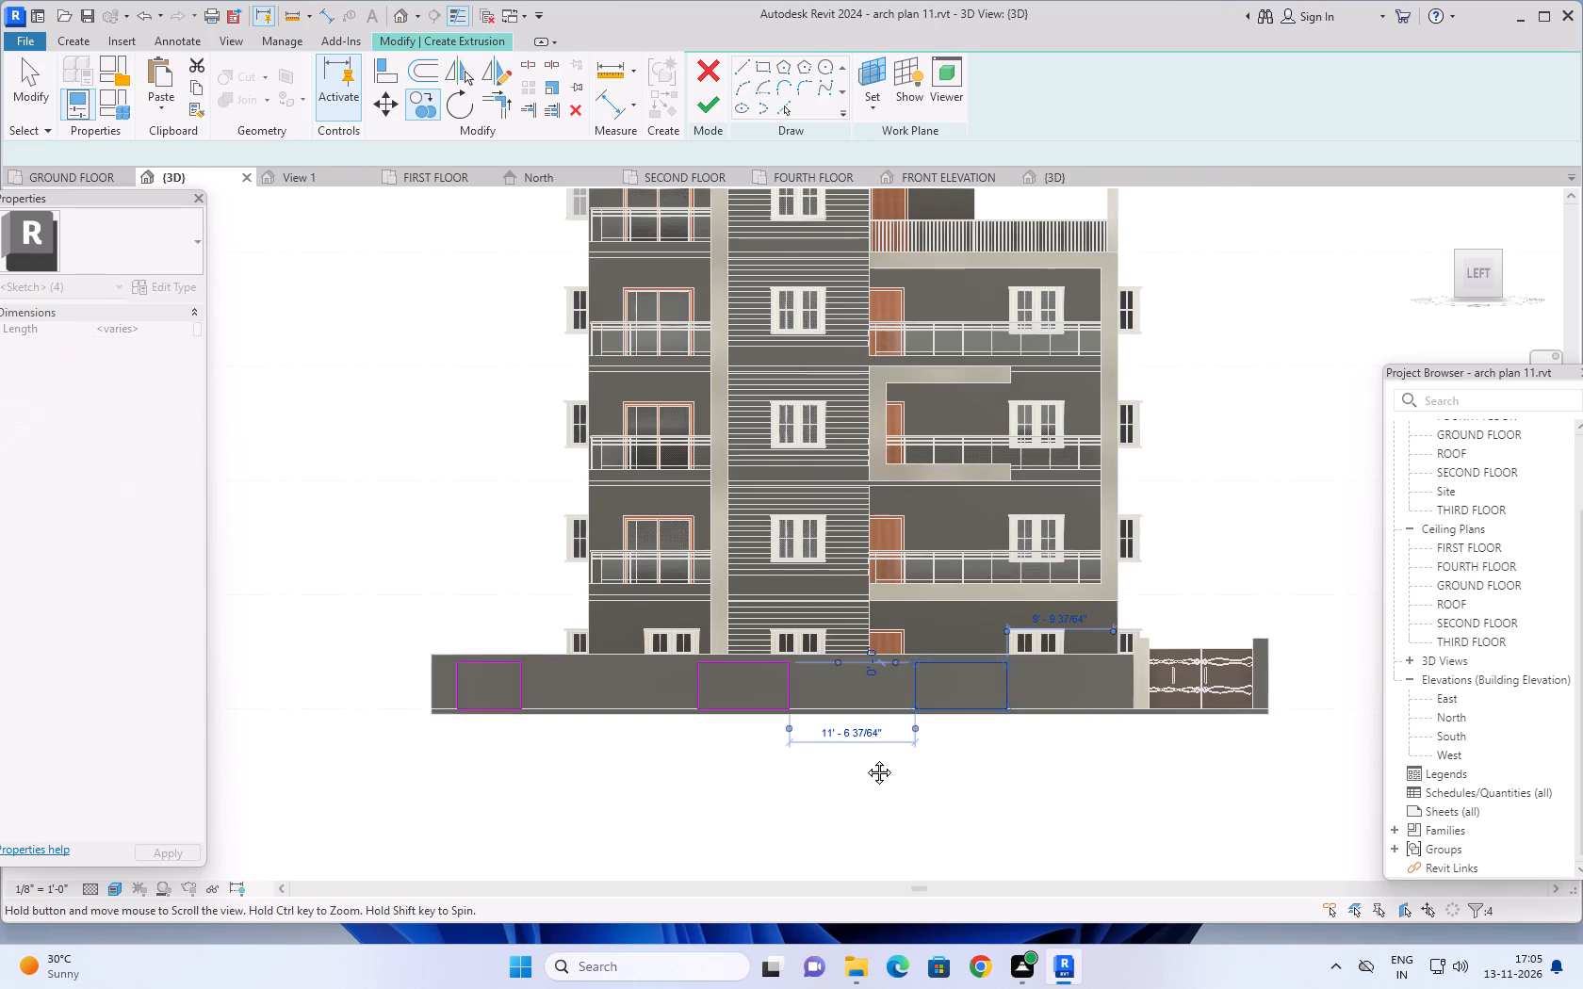
{"action": "middle_click_drag", "start_coordinate": [865, 758], "coordinate": [870, 749]}
{"action": "key", "text": "Escape"}
{"action": "key", "text": "Escape"}
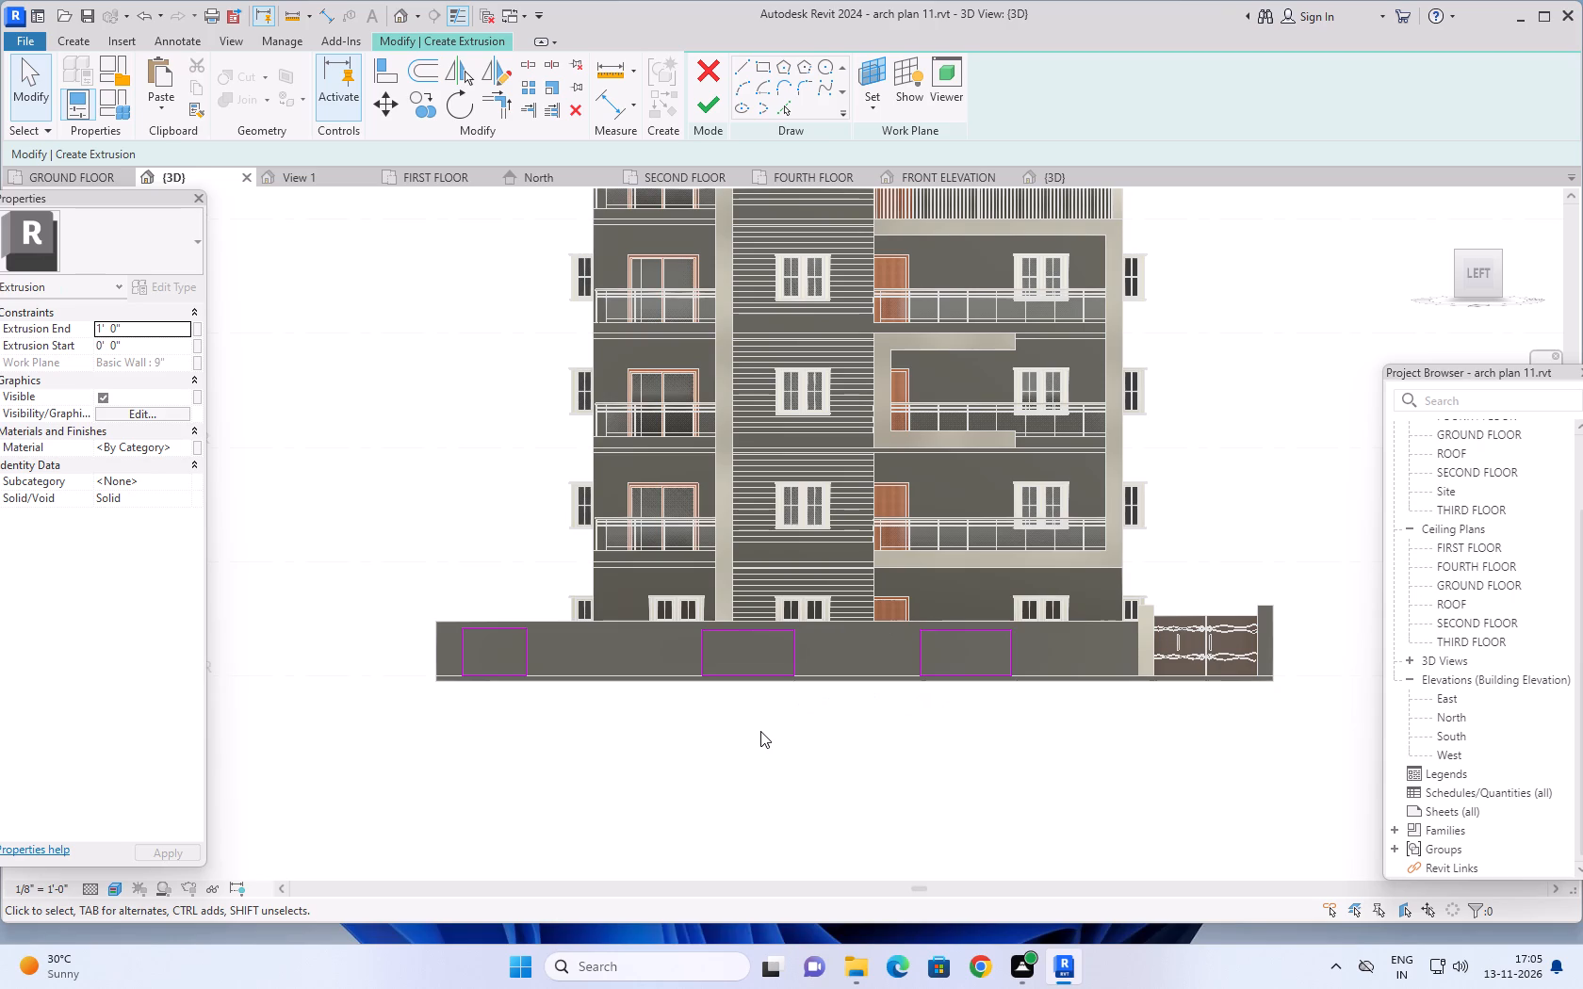
Set the extrusion end to 6" and finish the sketch, extruding the three panels on the boundary wall.
{"action": "scroll", "coordinate": [754, 726], "scroll_direction": "up", "scroll_amount": 2}
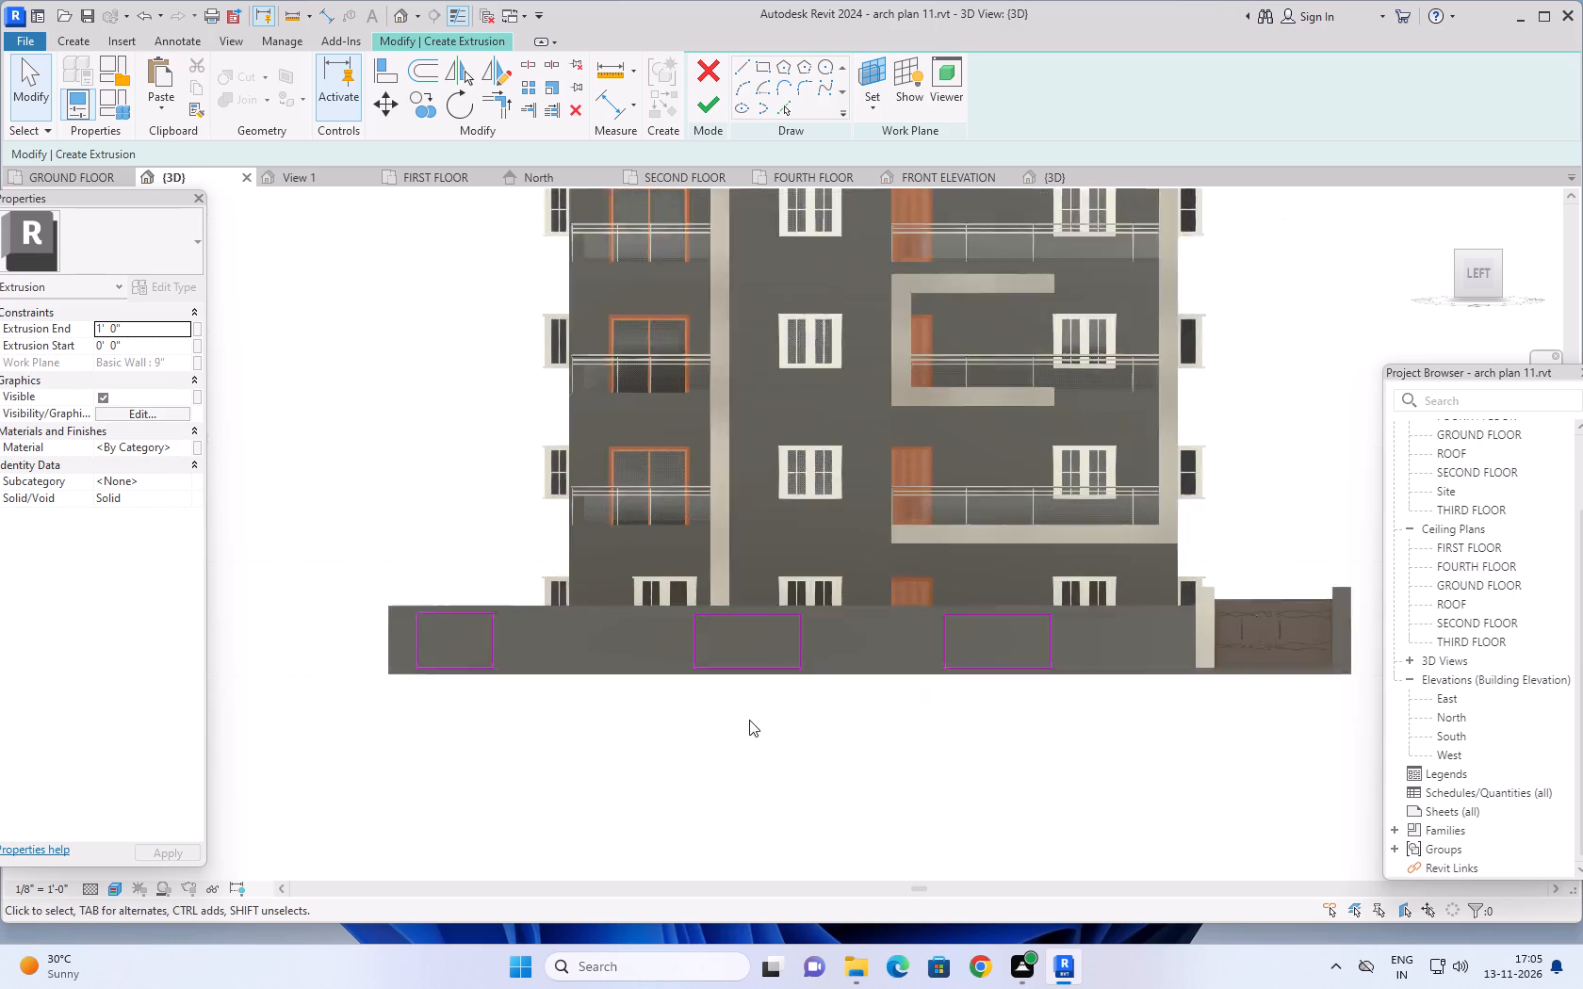
{"action": "scroll", "coordinate": [749, 720], "scroll_direction": "up", "scroll_amount": 1}
{"action": "middle_click_drag", "start_coordinate": [755, 700], "coordinate": [749, 756]}
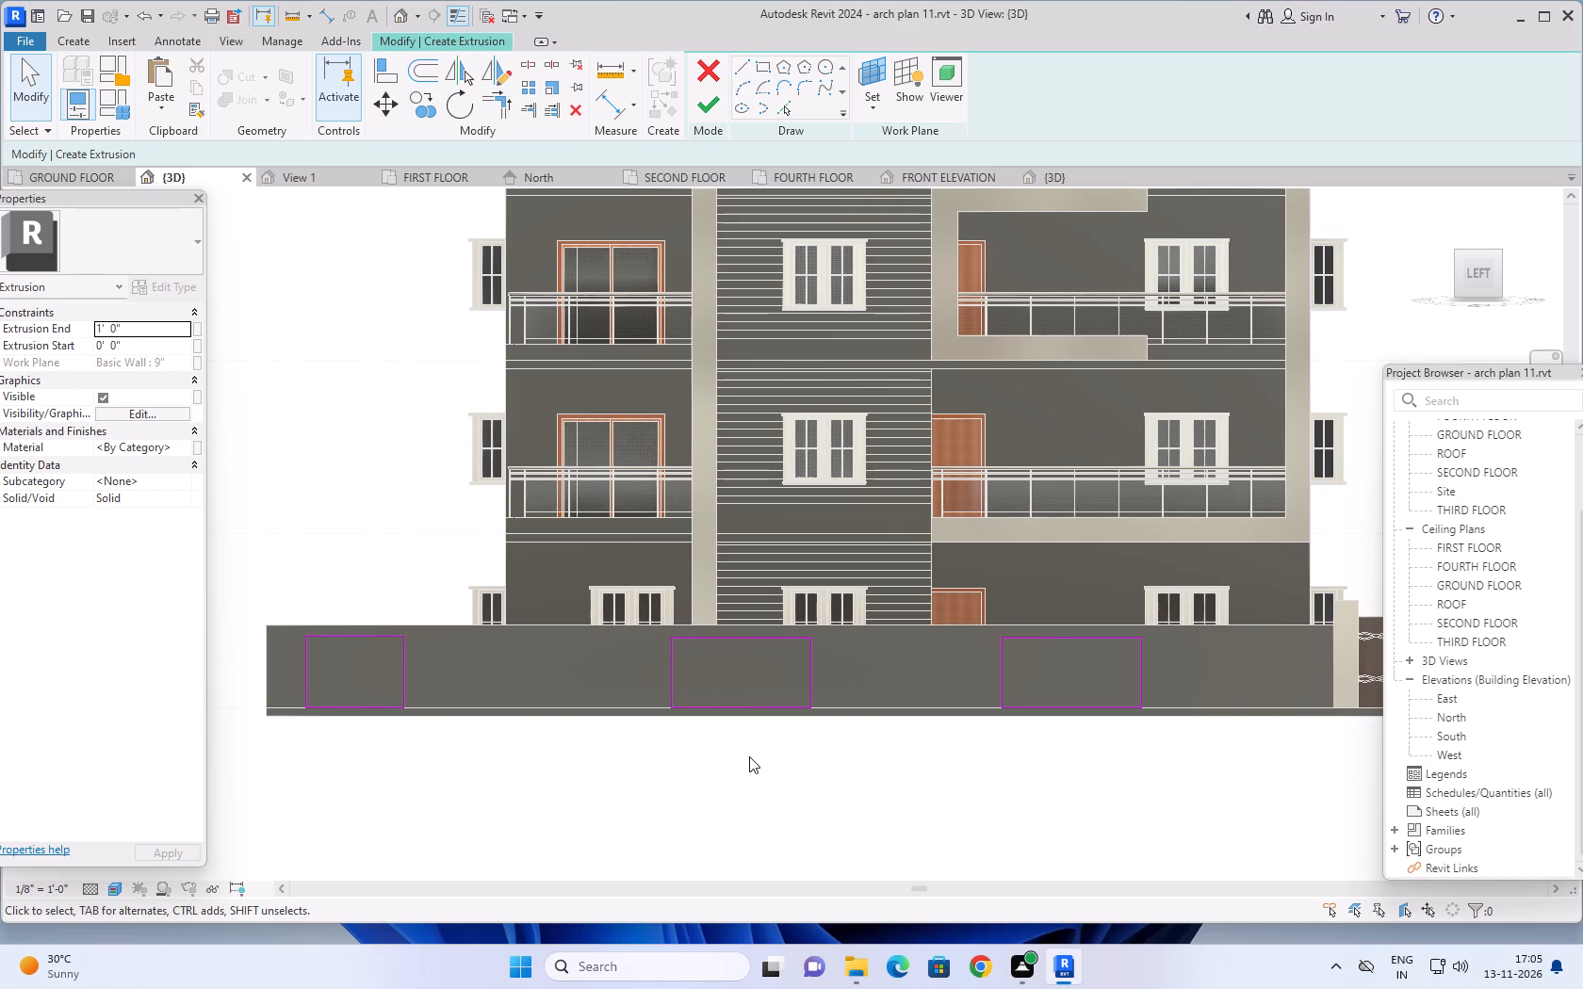
{"action": "scroll", "coordinate": [695, 744], "scroll_direction": "down", "scroll_amount": 1}
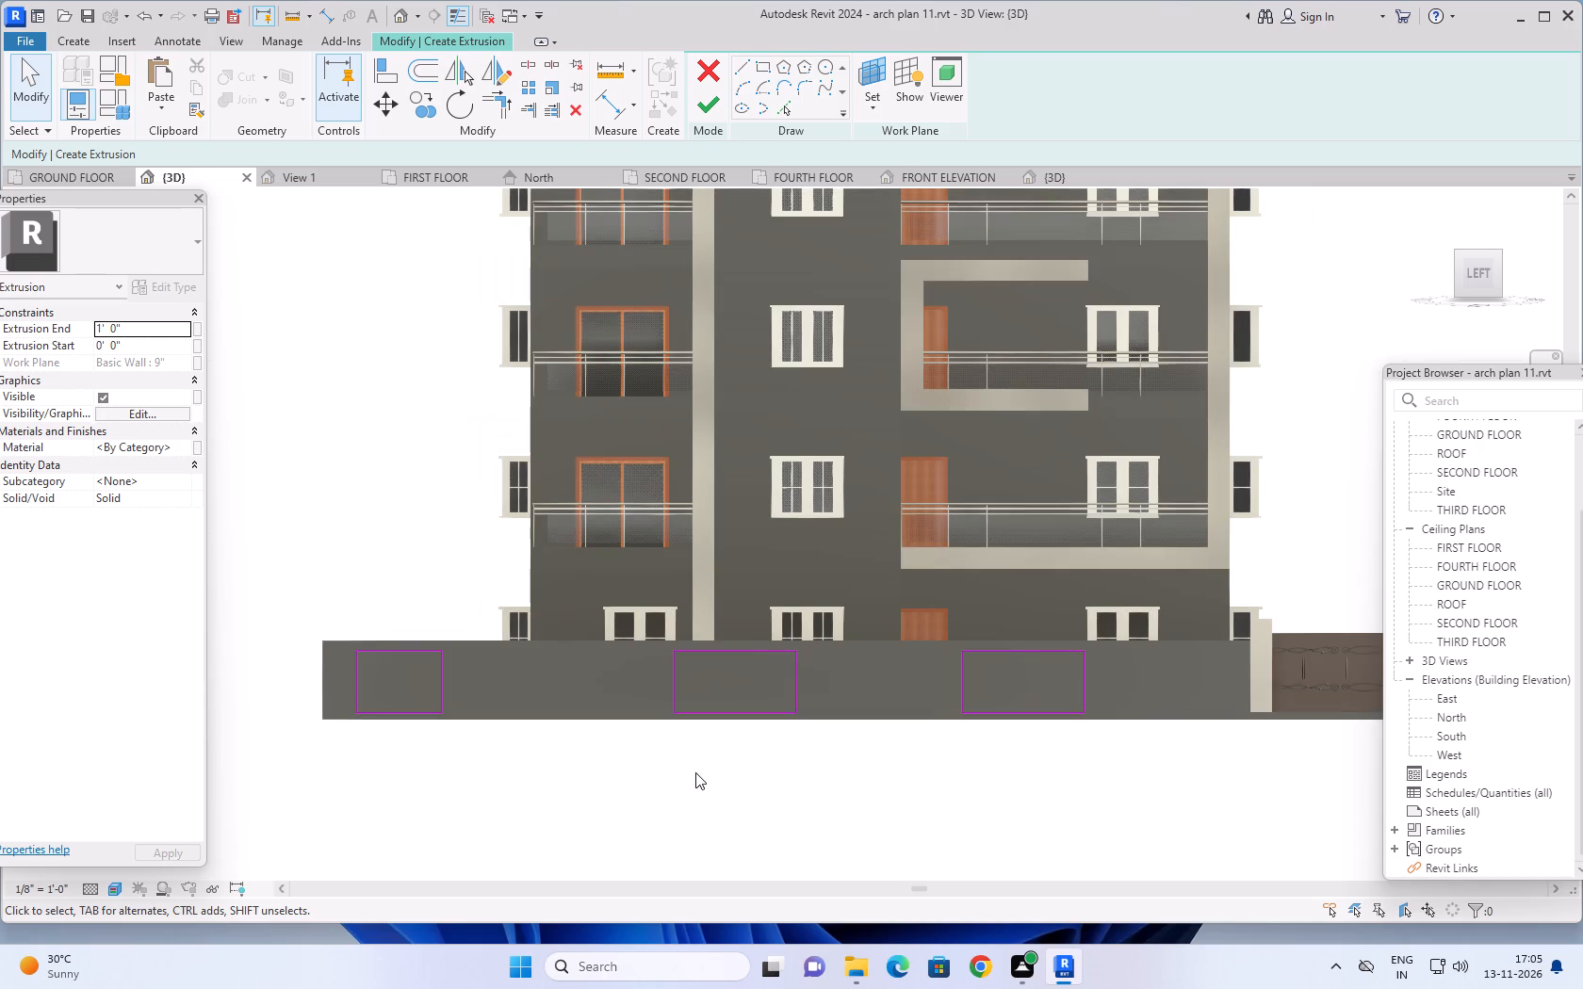
{"action": "middle_click_drag", "start_coordinate": [694, 770], "coordinate": [702, 717]}
{"action": "left_click", "coordinate": [145, 328]}
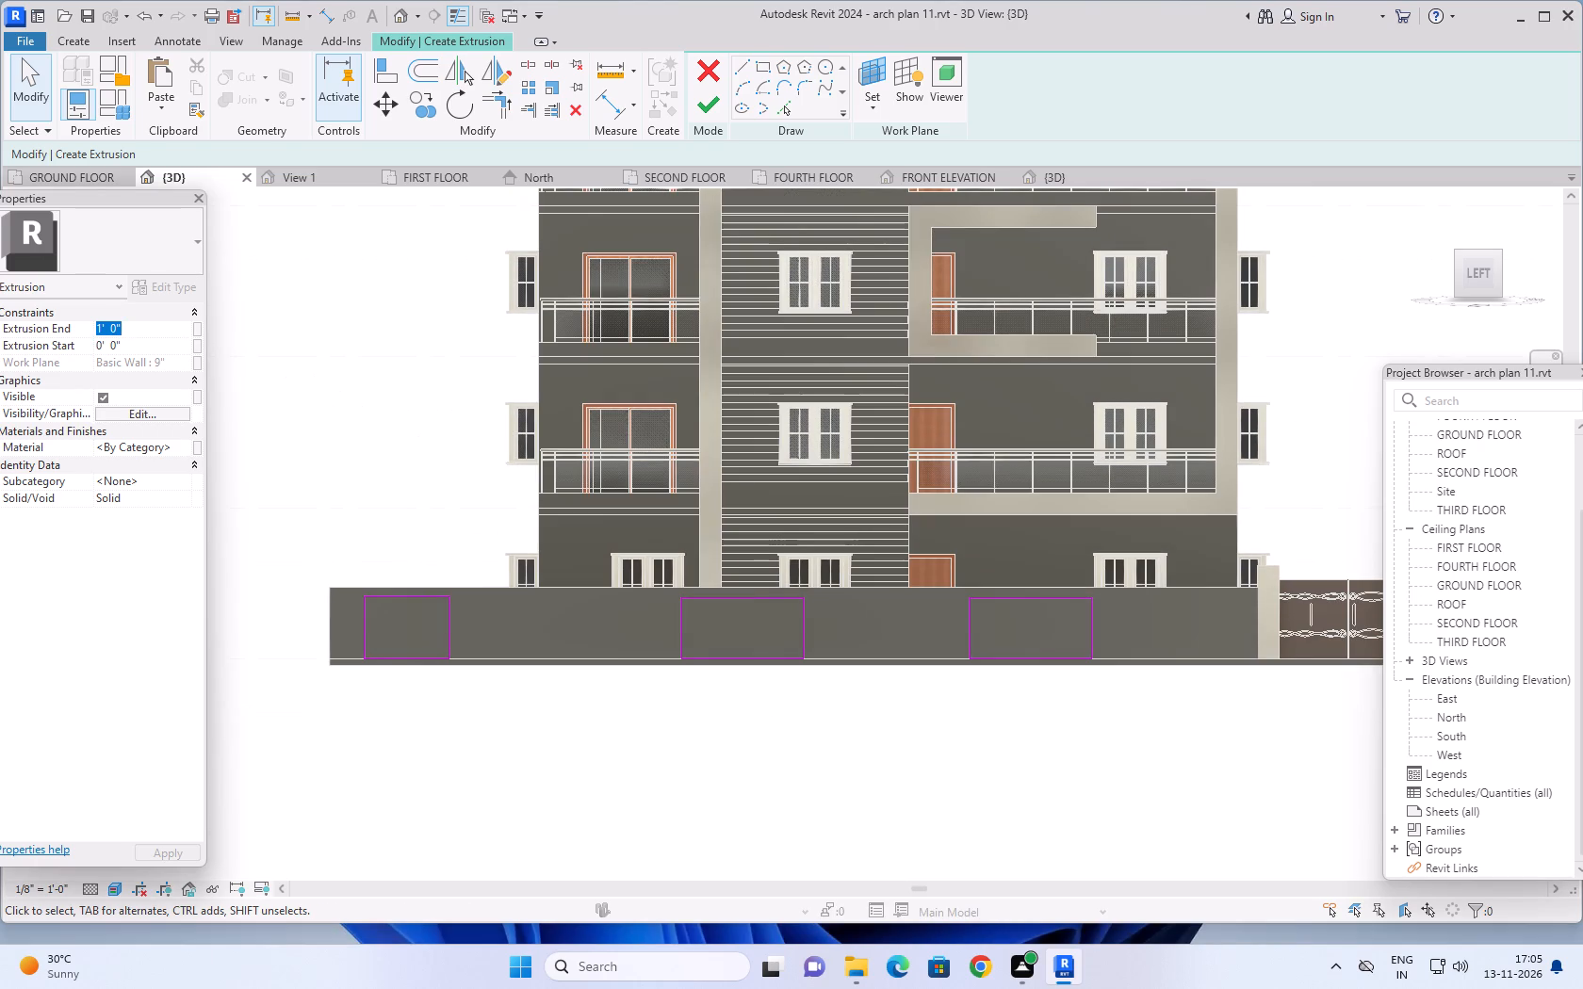
{"action": "key", "text": "6"}
{"action": "key", "text": "shift+quotedbl"}
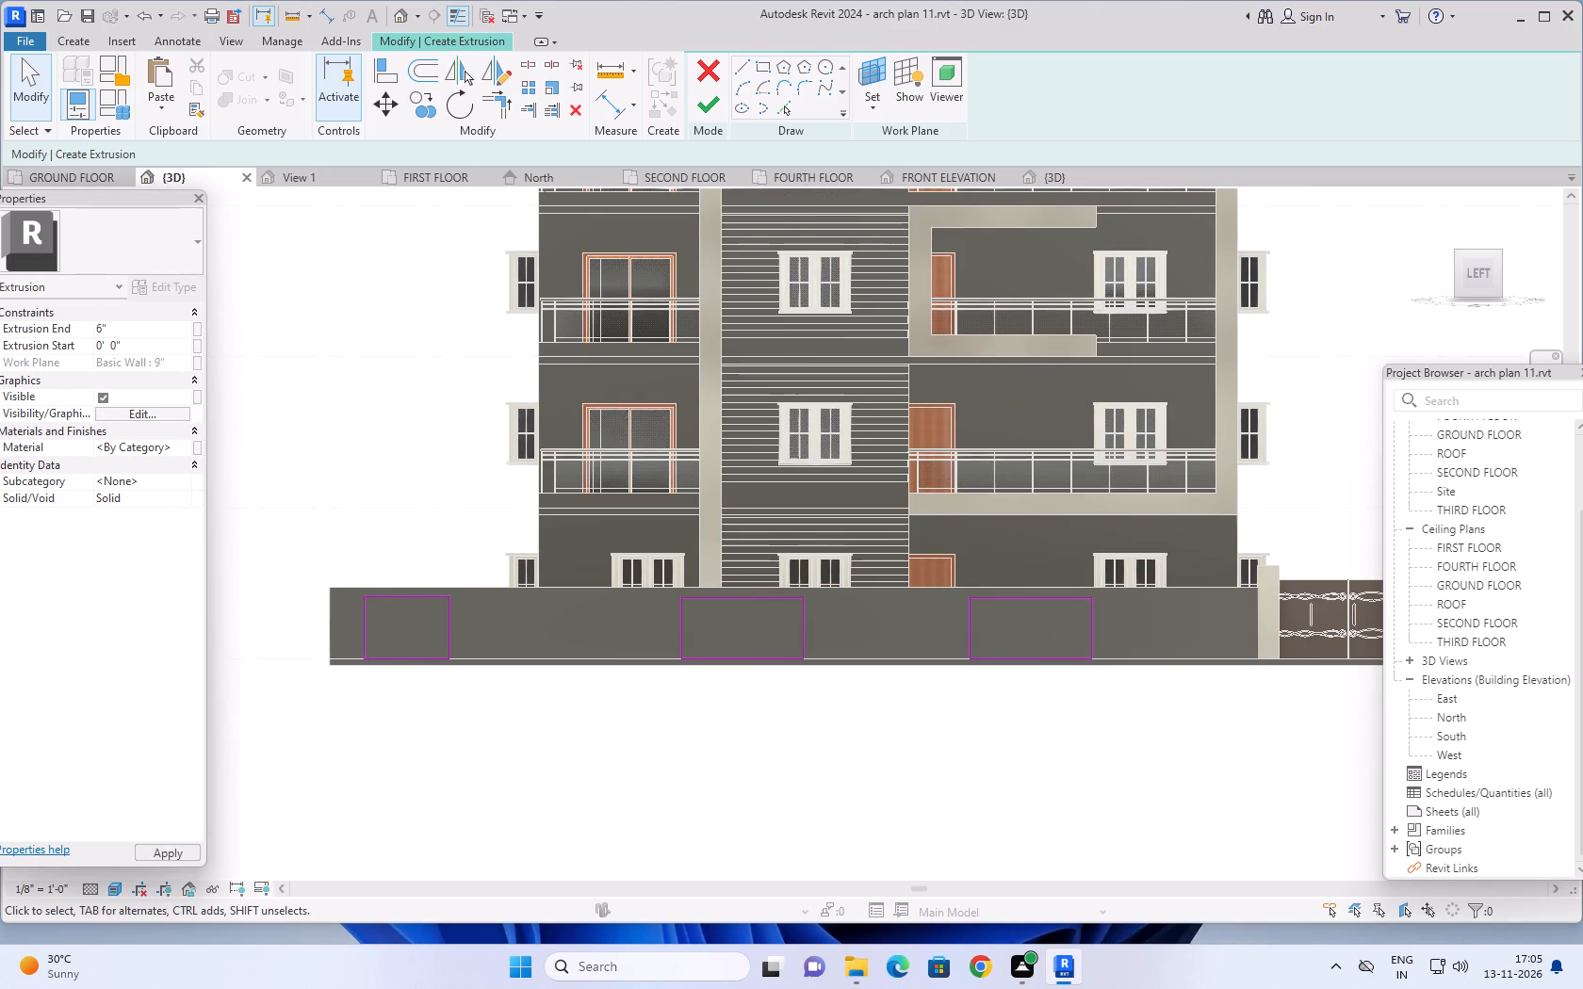
{"action": "key", "text": "Return"}
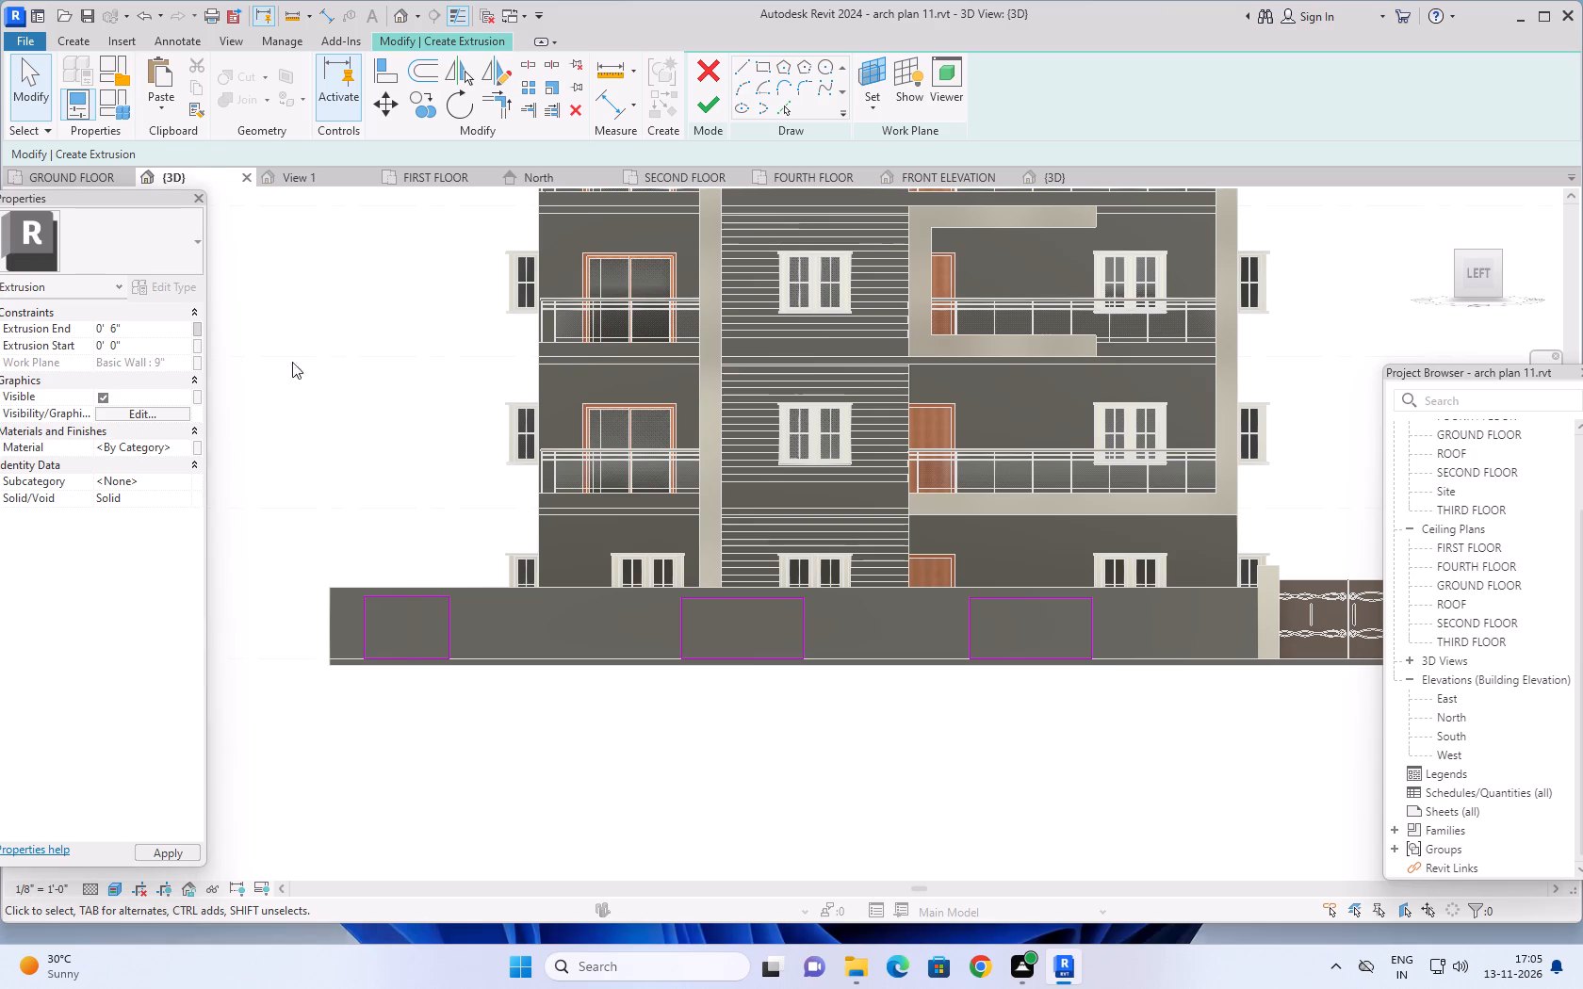
{"action": "left_click", "coordinate": [707, 97]}
{"action": "left_click", "coordinate": [749, 733]}
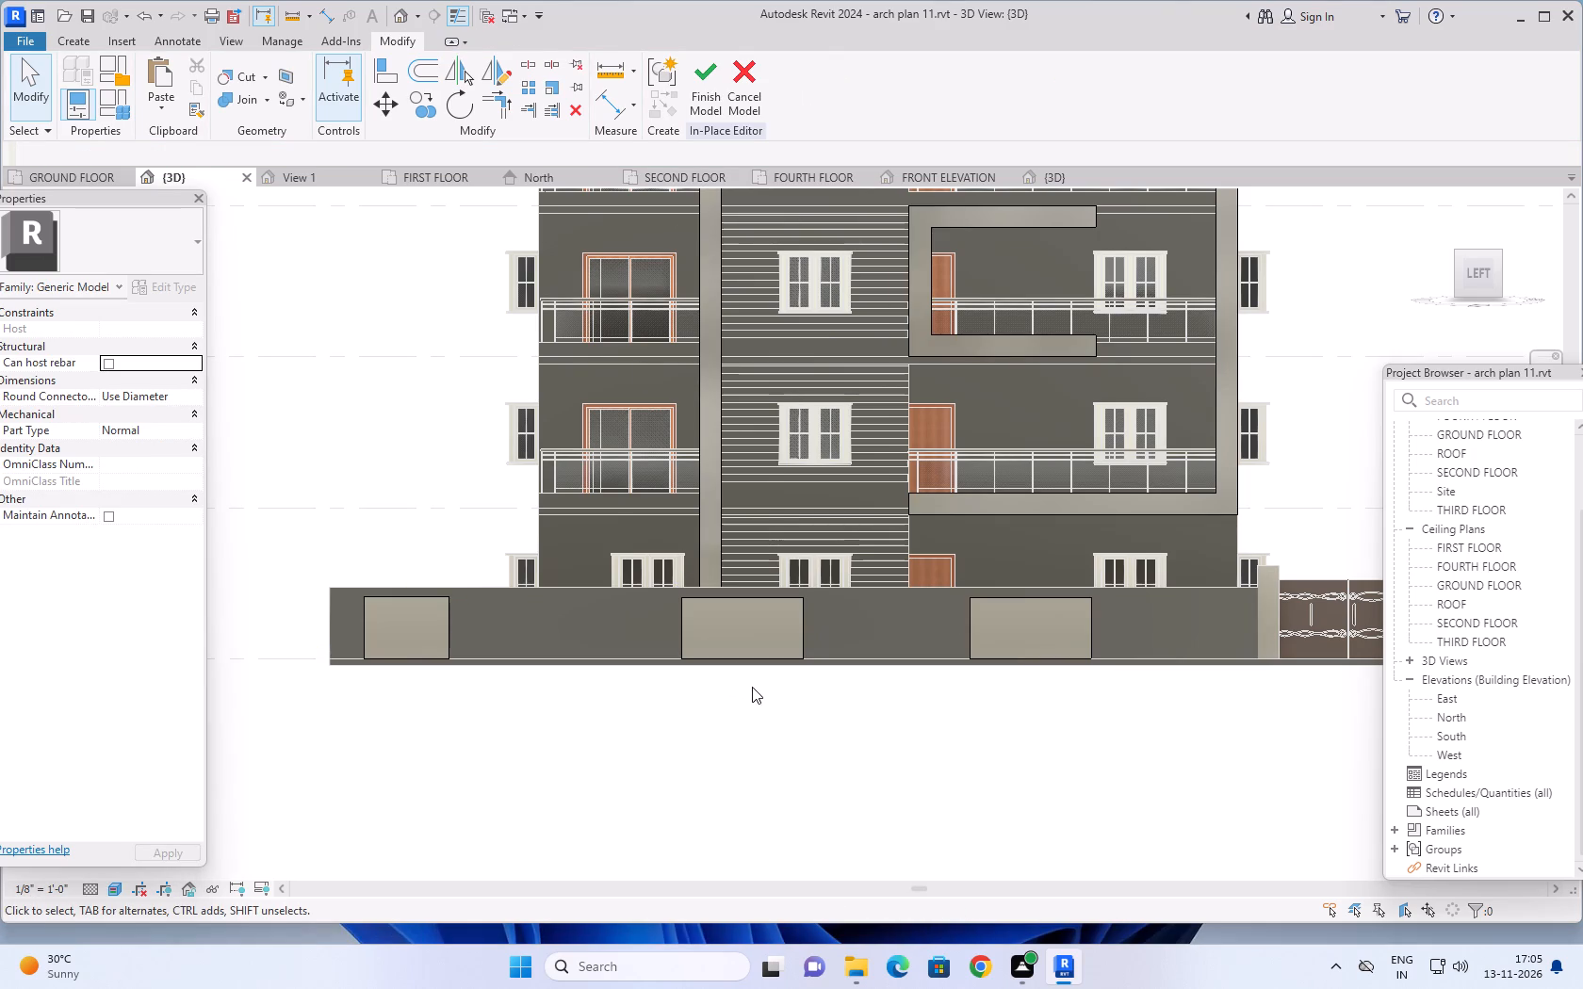
Start a void extrusion with the middle panel's front face picked as its work plane.
{"action": "middle_click_drag", "start_coordinate": [753, 689], "coordinate": [754, 711]}
{"action": "scroll", "coordinate": [729, 625], "scroll_direction": "up", "scroll_amount": 4}
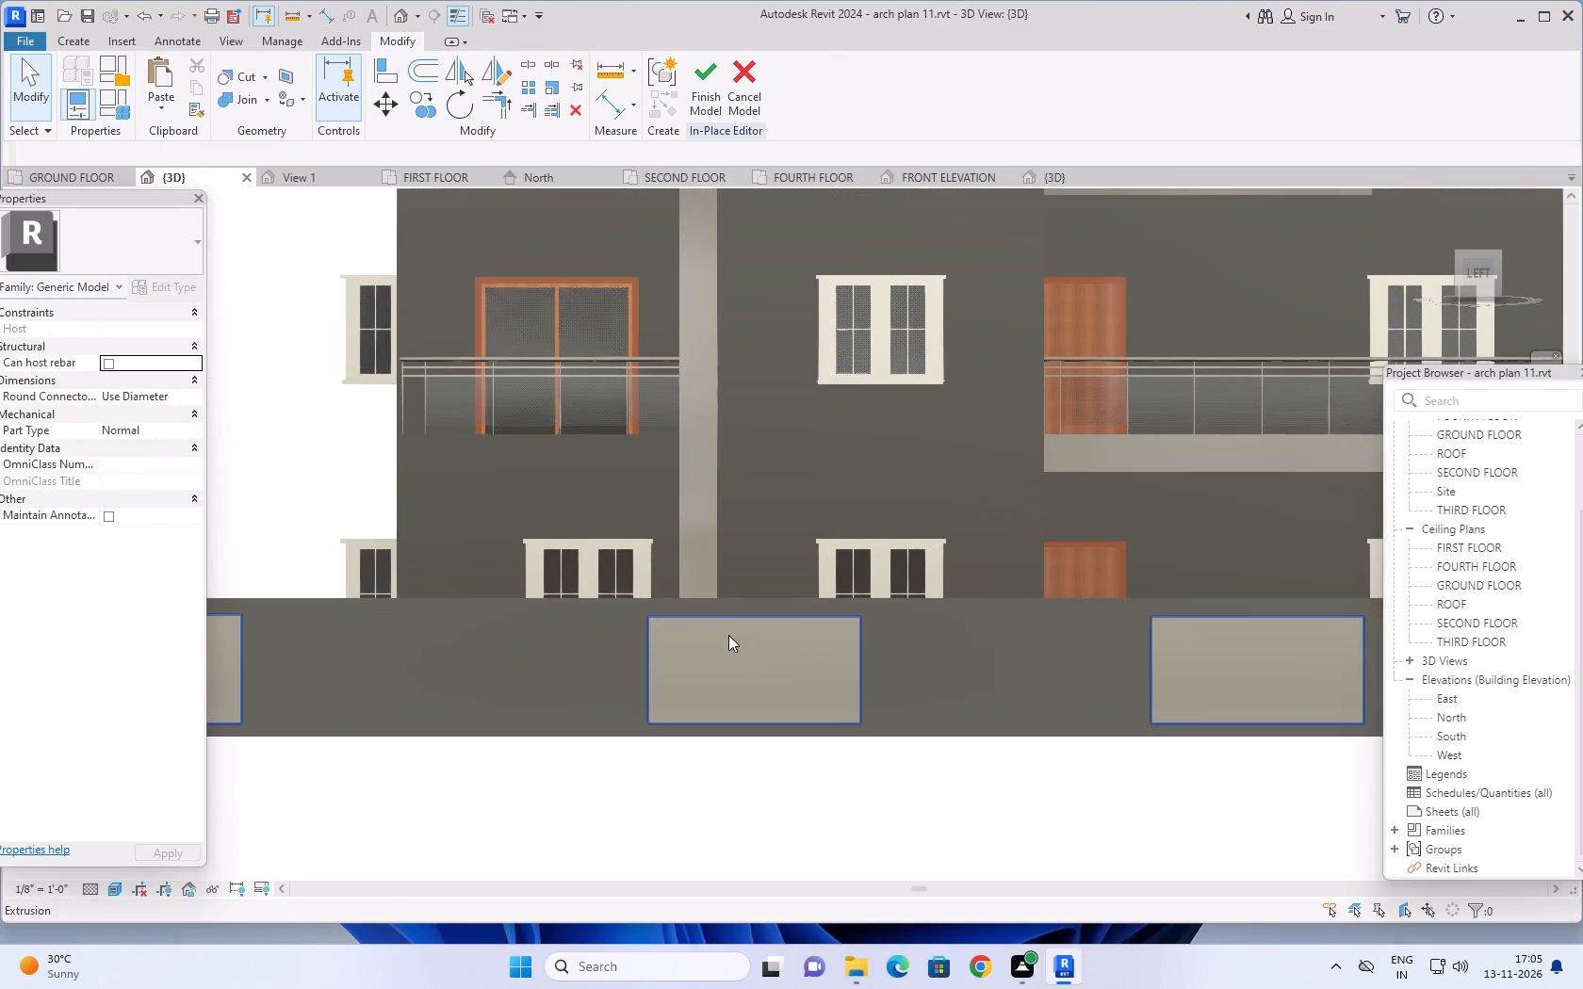
{"action": "left_click", "coordinate": [79, 34]}
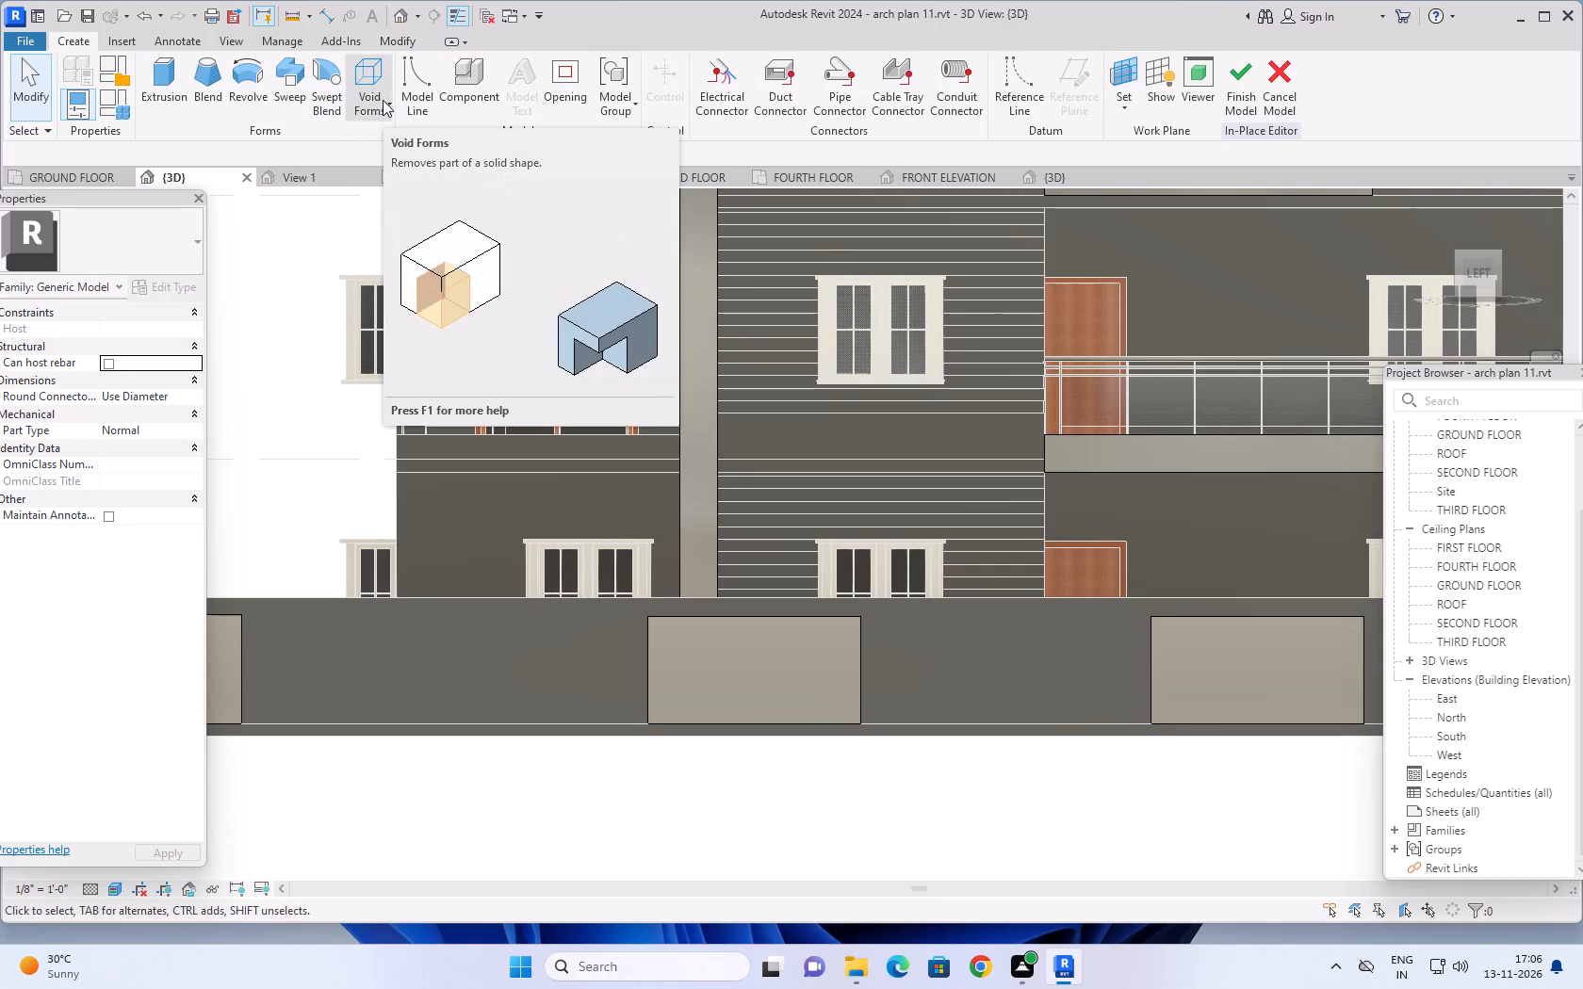
{"action": "left_click", "coordinate": [379, 100]}
{"action": "left_click", "coordinate": [383, 137]}
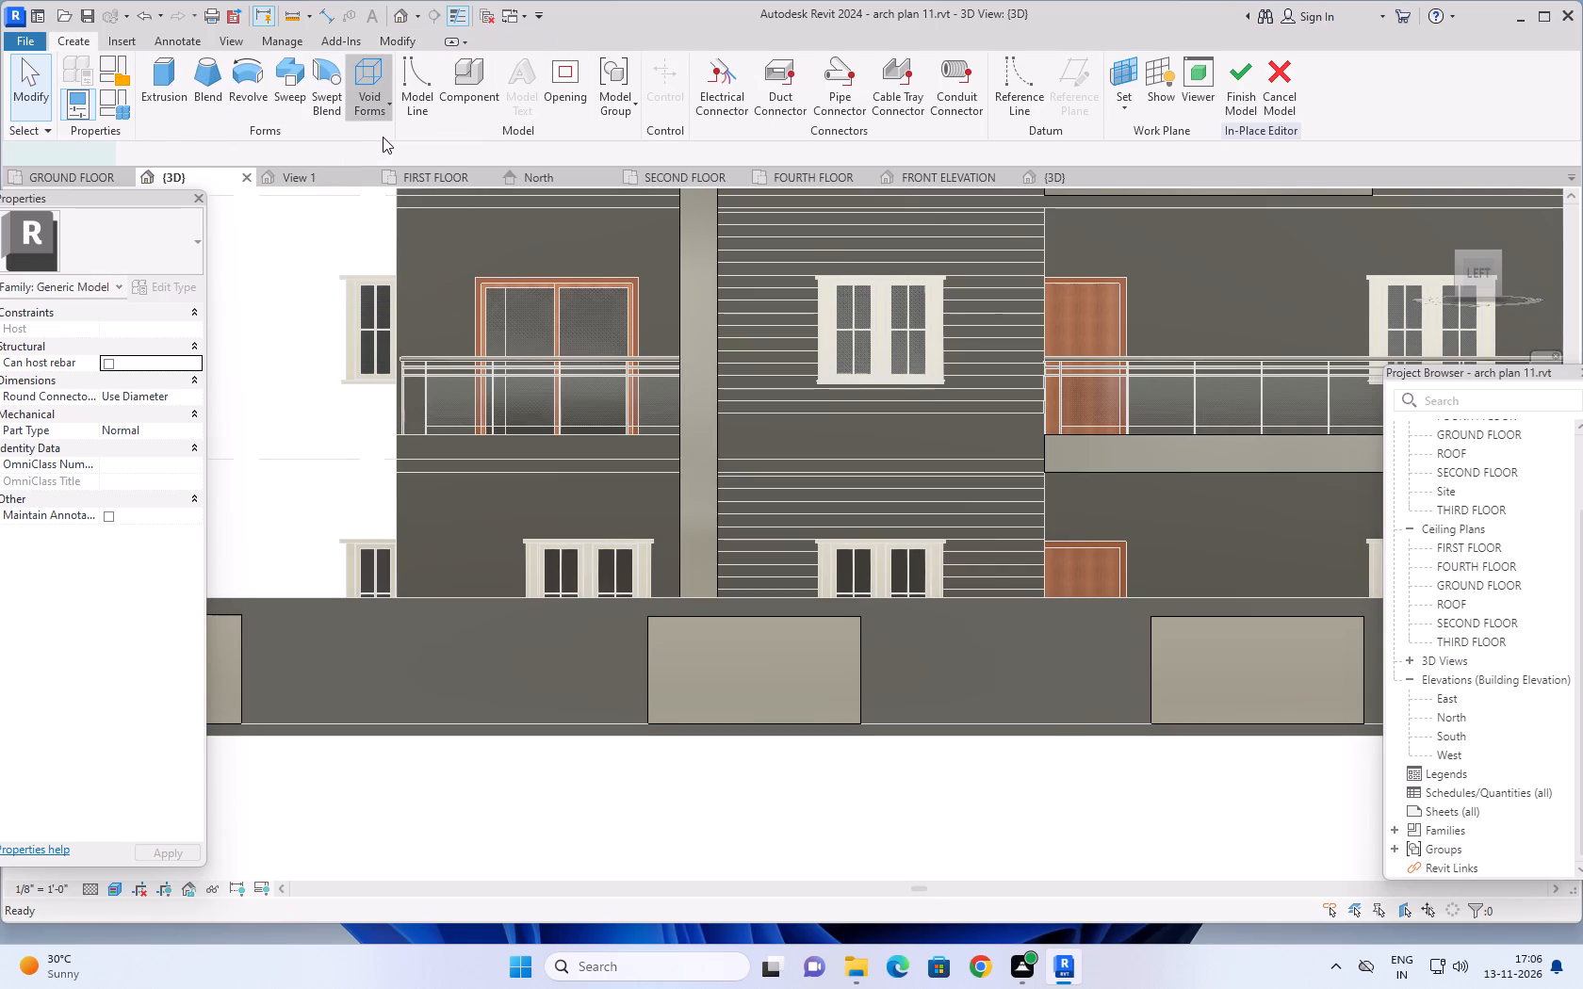
{"action": "left_click", "coordinate": [877, 102]}
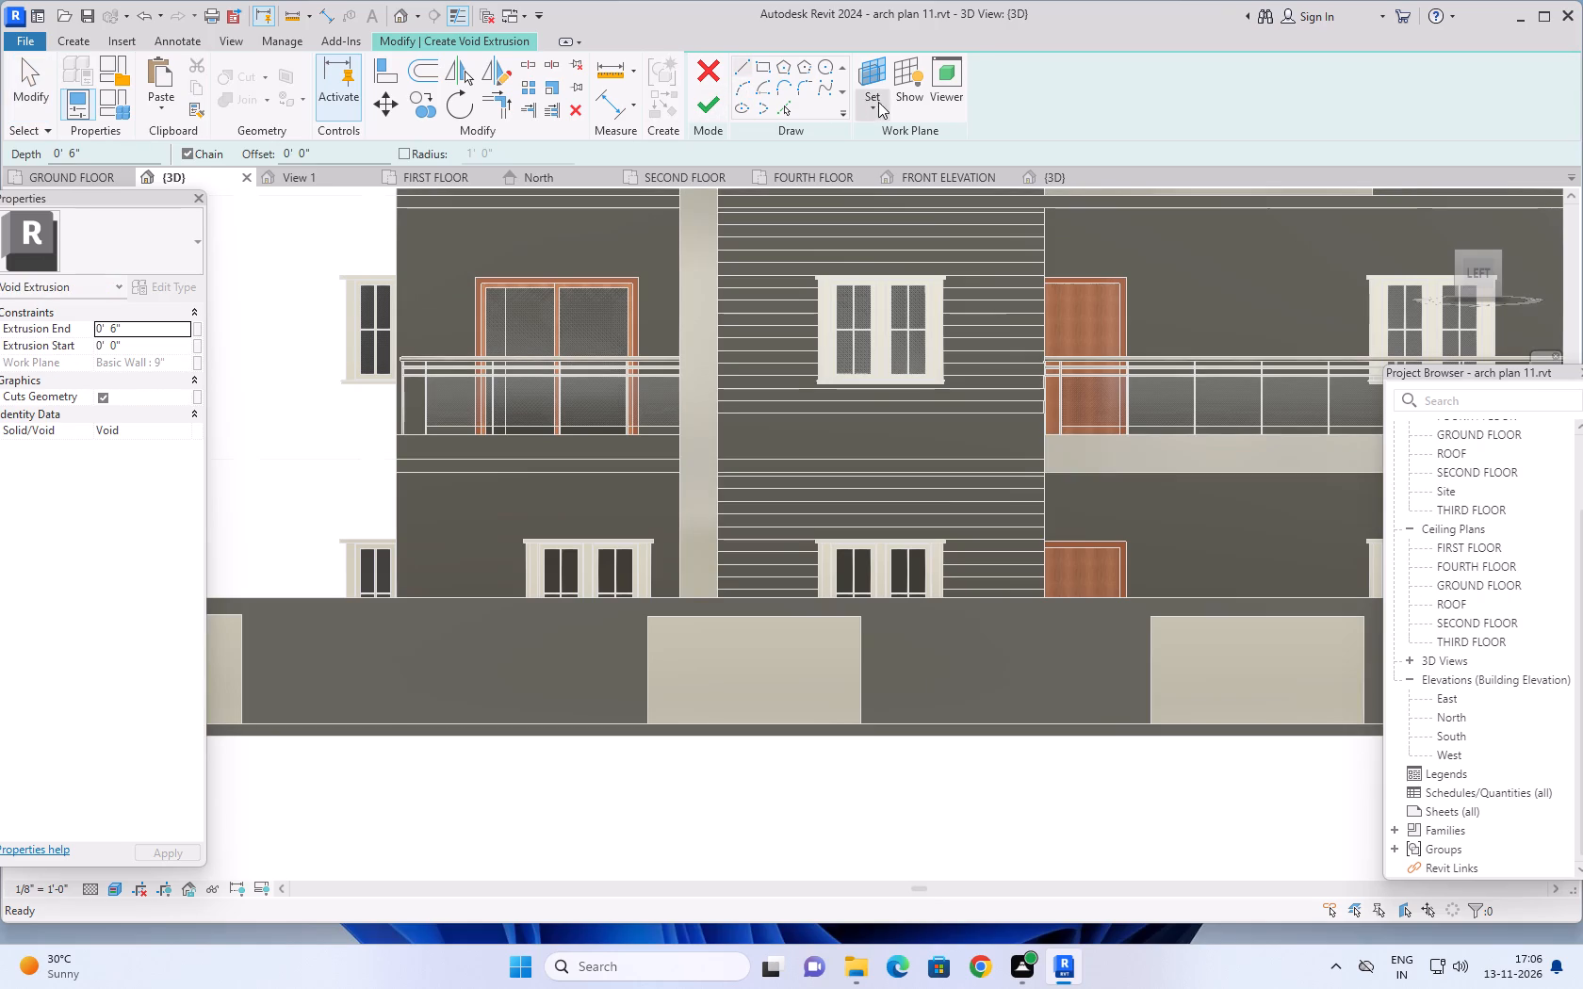
{"action": "left_click", "coordinate": [888, 179]}
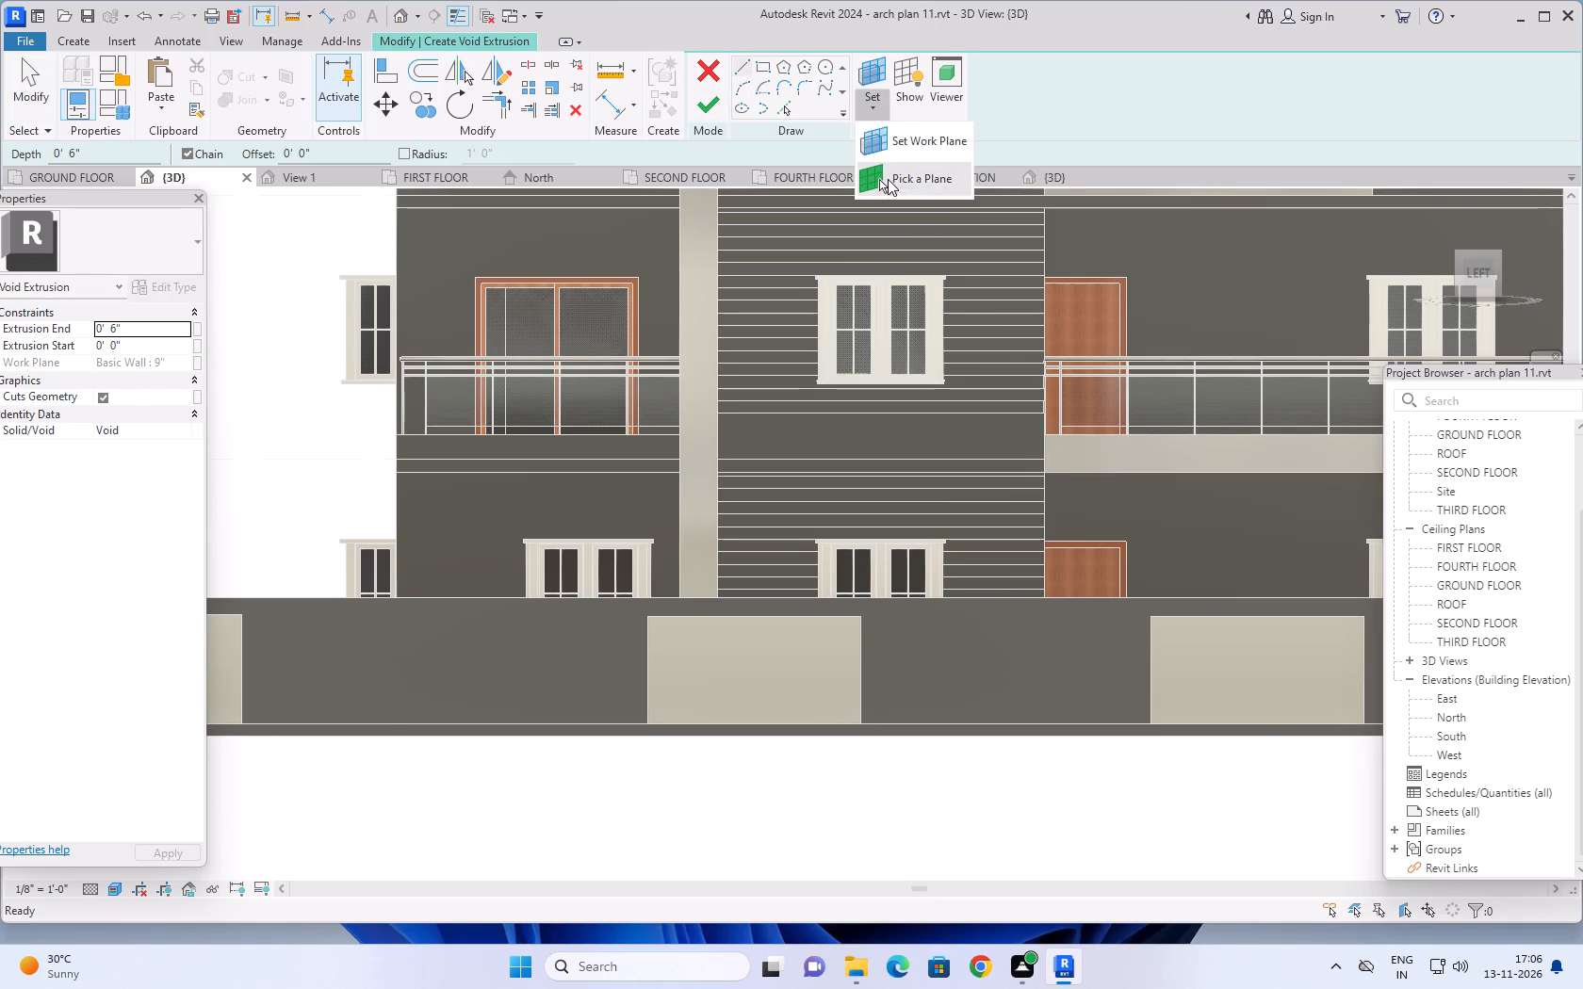
{"action": "left_click", "coordinate": [750, 661]}
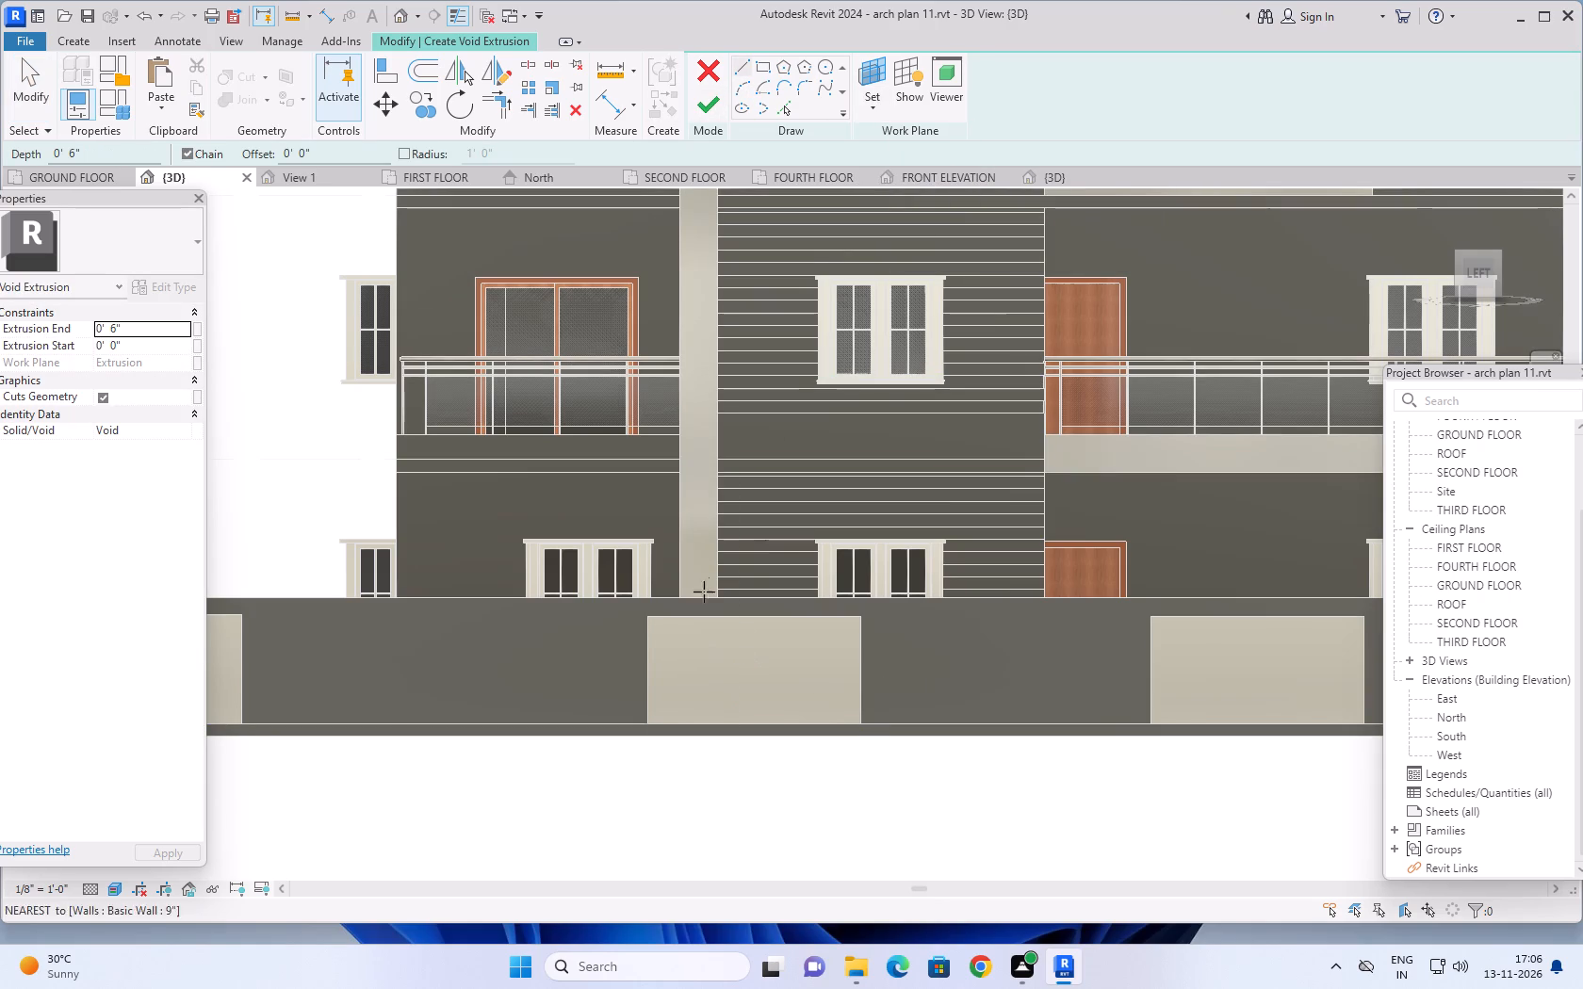
Sketch a narrow vertical rectangle about 4" wide and 4' 3" high, spanning the middle panel from top to bottom edge.
{"action": "left_click", "coordinate": [761, 65]}
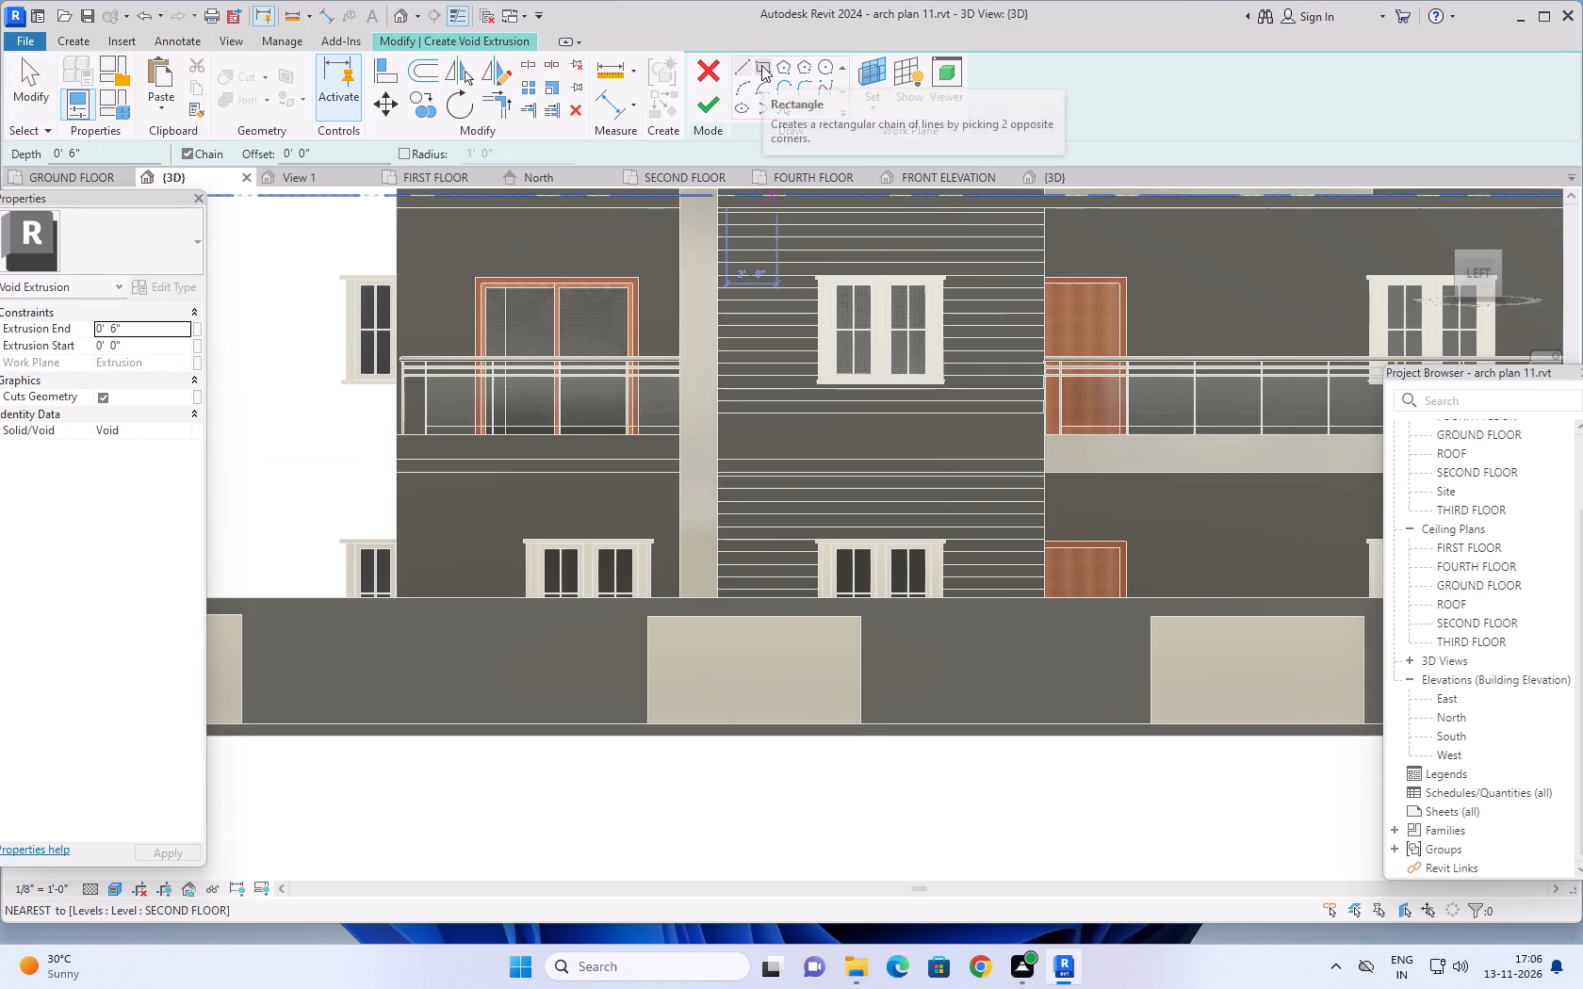
{"action": "left_click", "coordinate": [753, 615]}
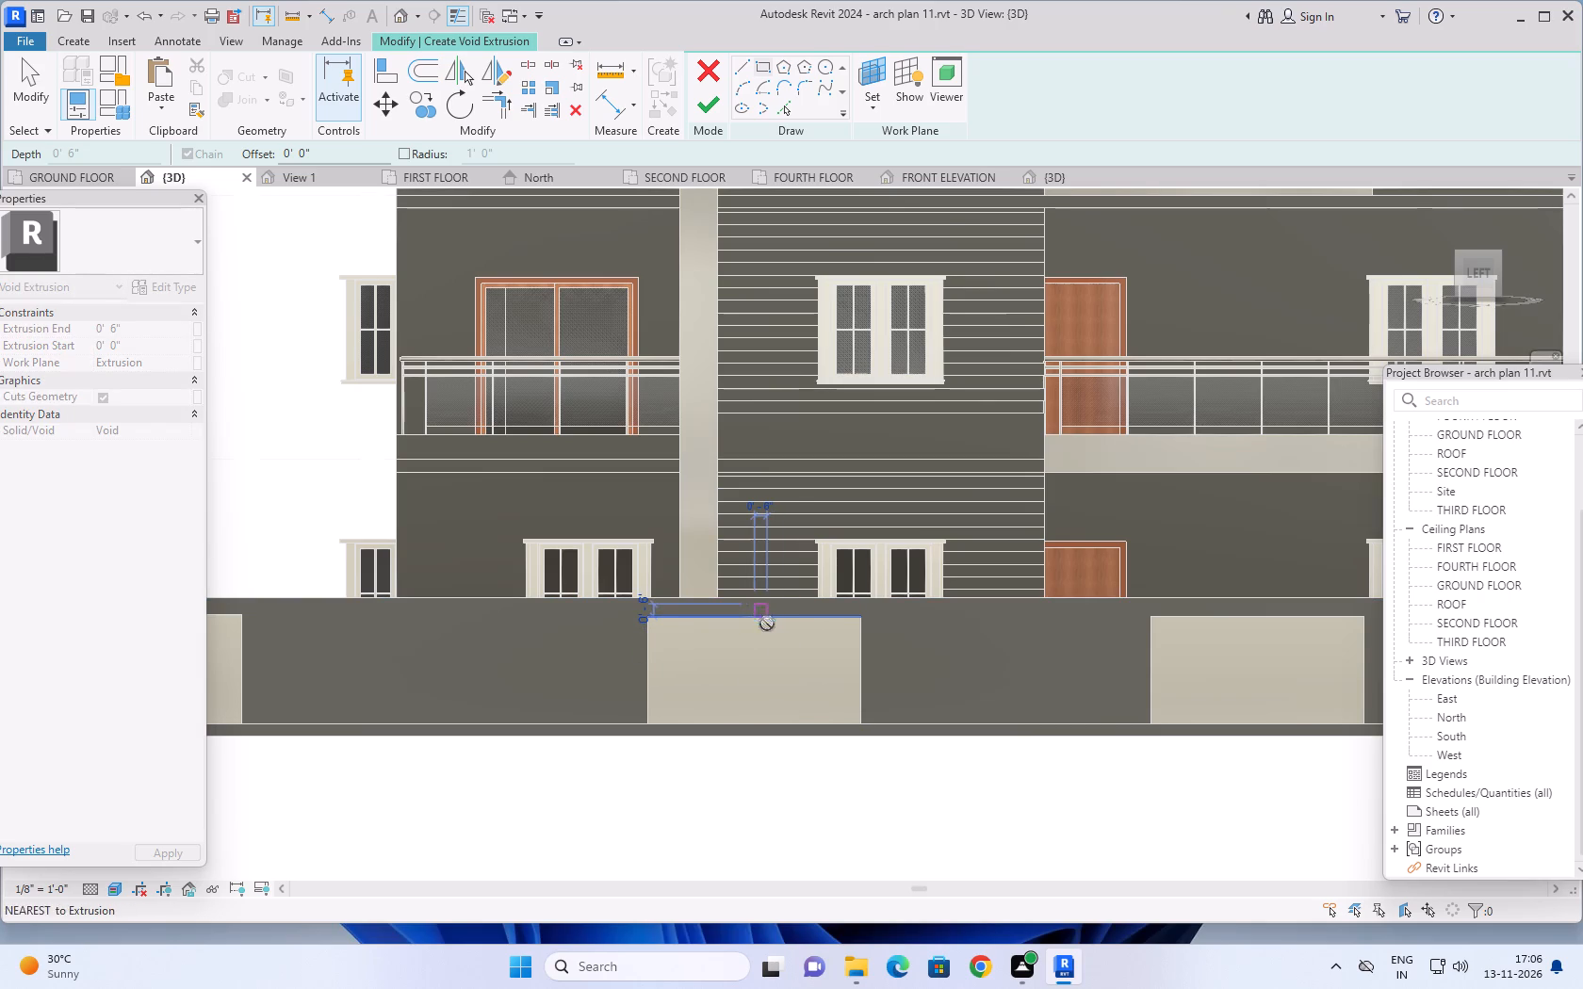
{"action": "scroll", "coordinate": [758, 708], "scroll_direction": "up", "scroll_amount": 4}
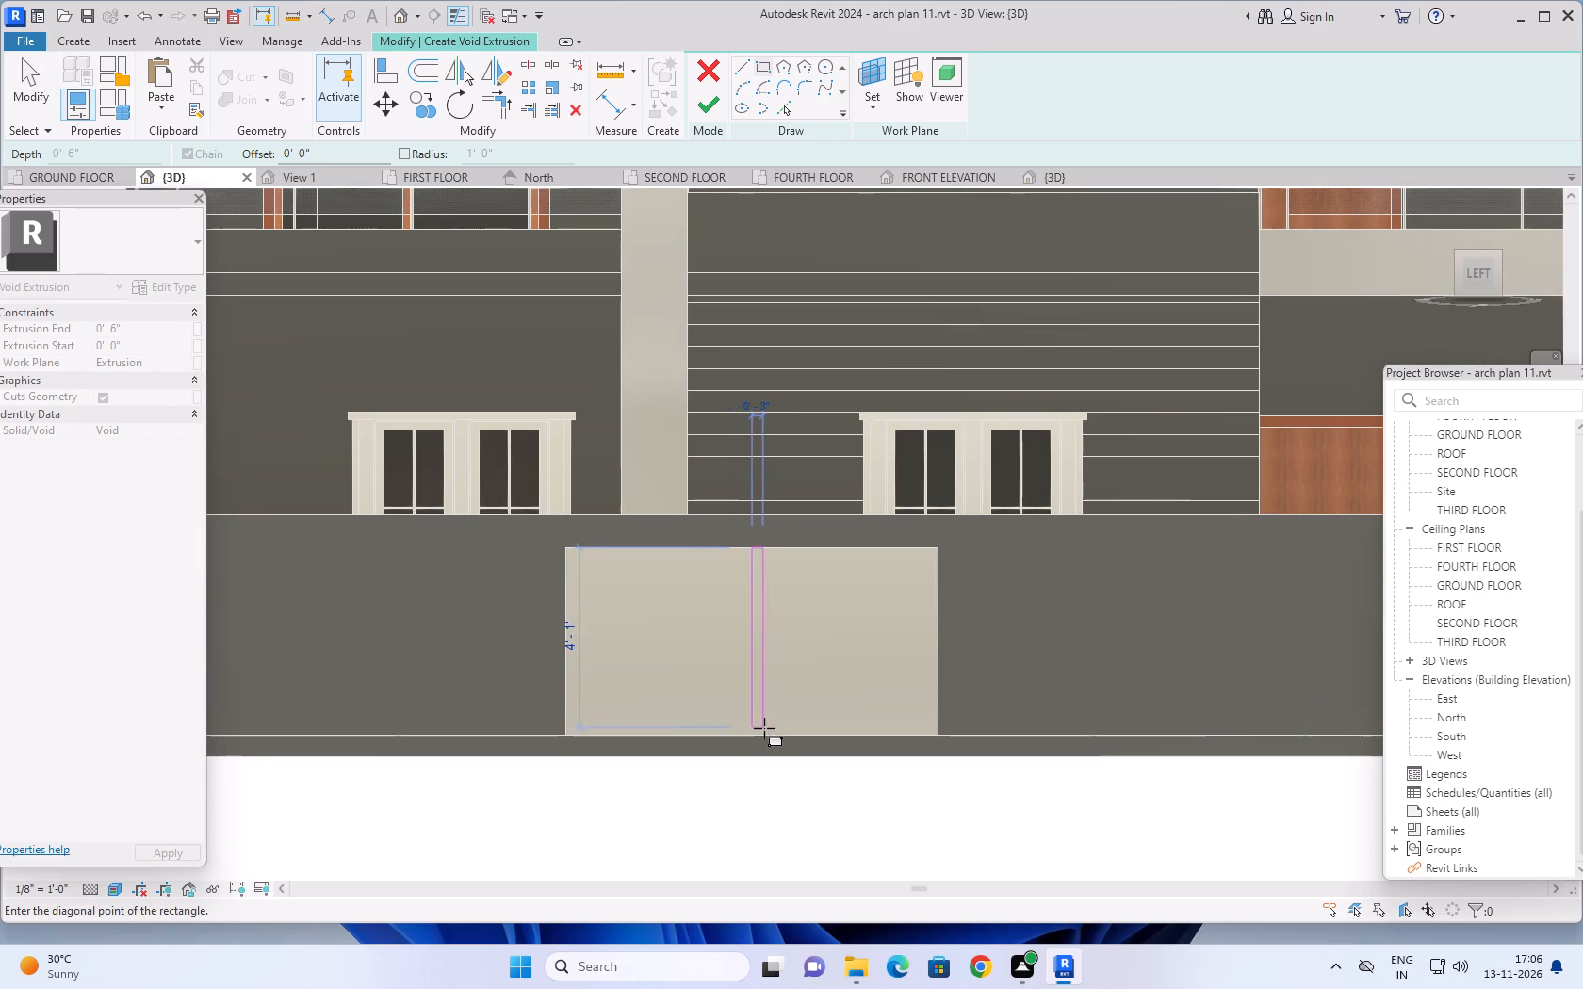
{"action": "left_click", "coordinate": [766, 737]}
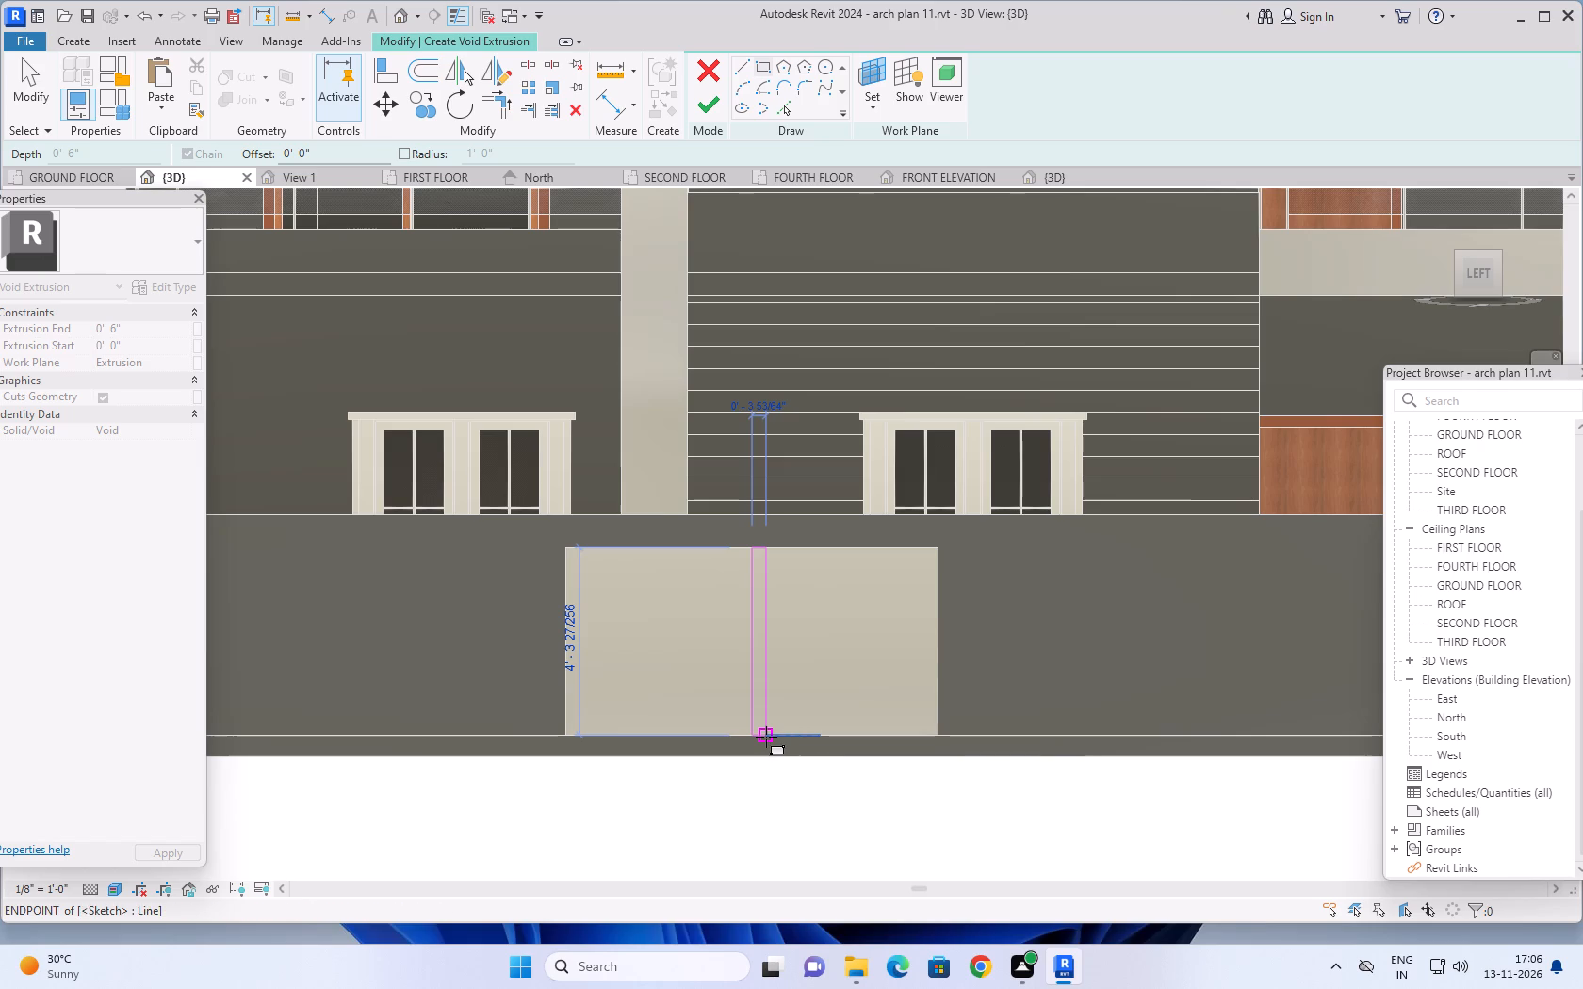
{"action": "scroll", "coordinate": [790, 786], "scroll_direction": "down", "scroll_amount": 2}
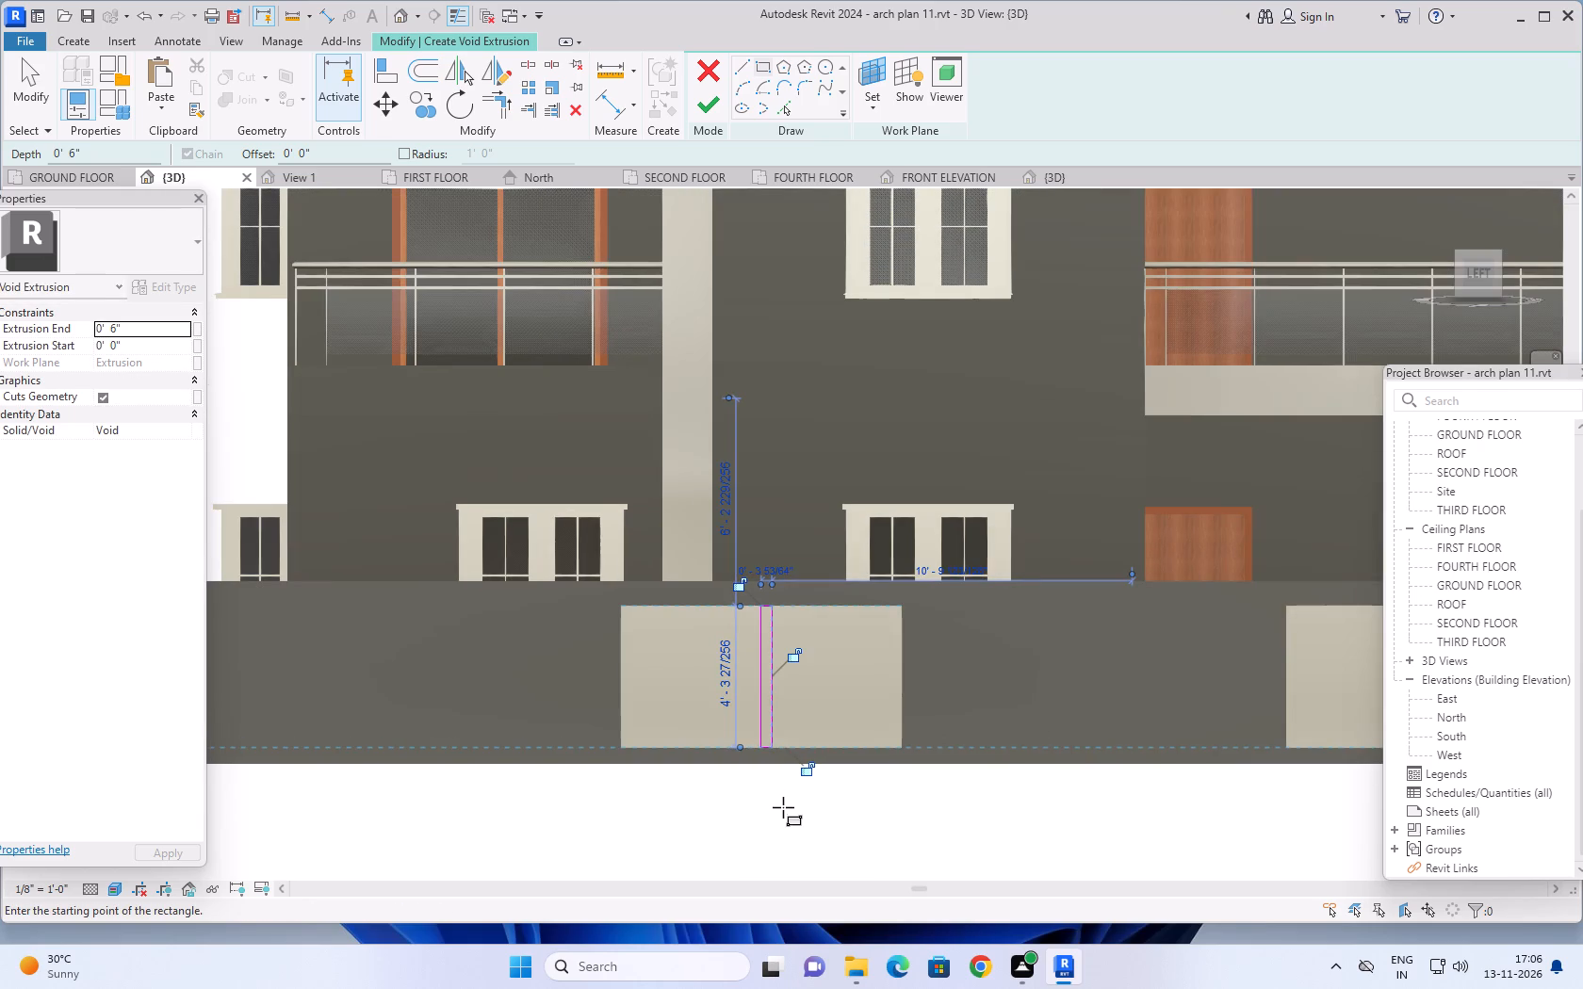
{"action": "key", "text": "Escape"}
{"action": "key", "text": "Escape"}
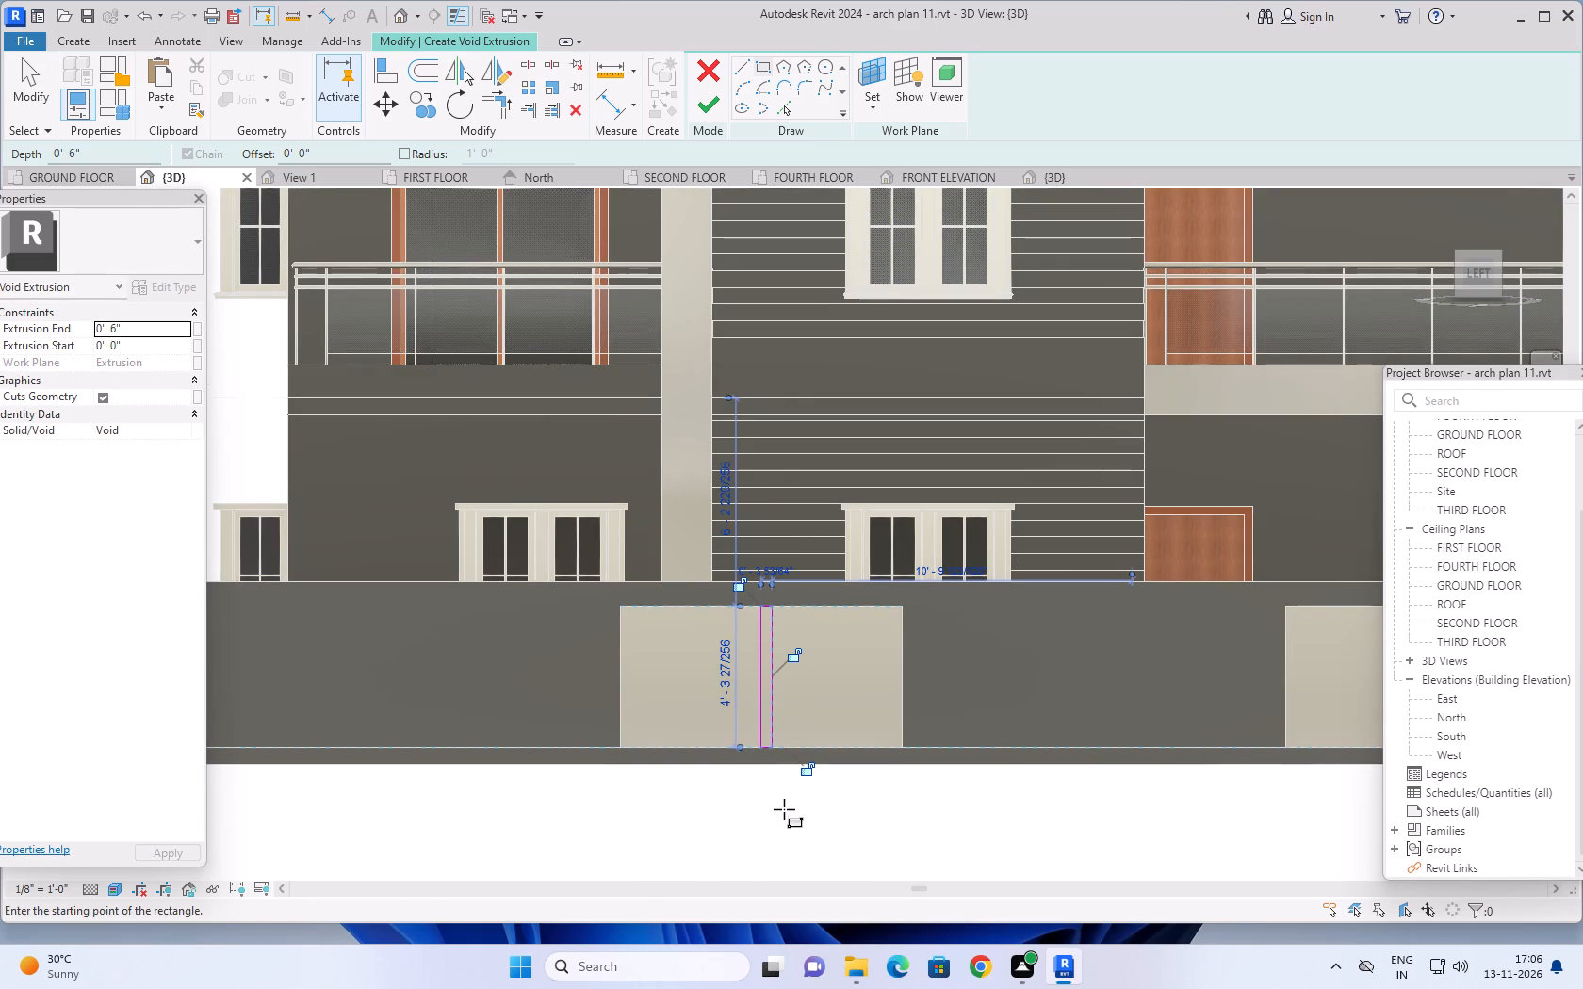
Copy the narrow groove rectangle 6" horizontally toward the middle panel's right edge as a second groove outline.
{"action": "middle_click_drag", "start_coordinate": [792, 820], "coordinate": [780, 815]}
{"action": "scroll", "coordinate": [783, 811], "scroll_direction": "down", "scroll_amount": 3}
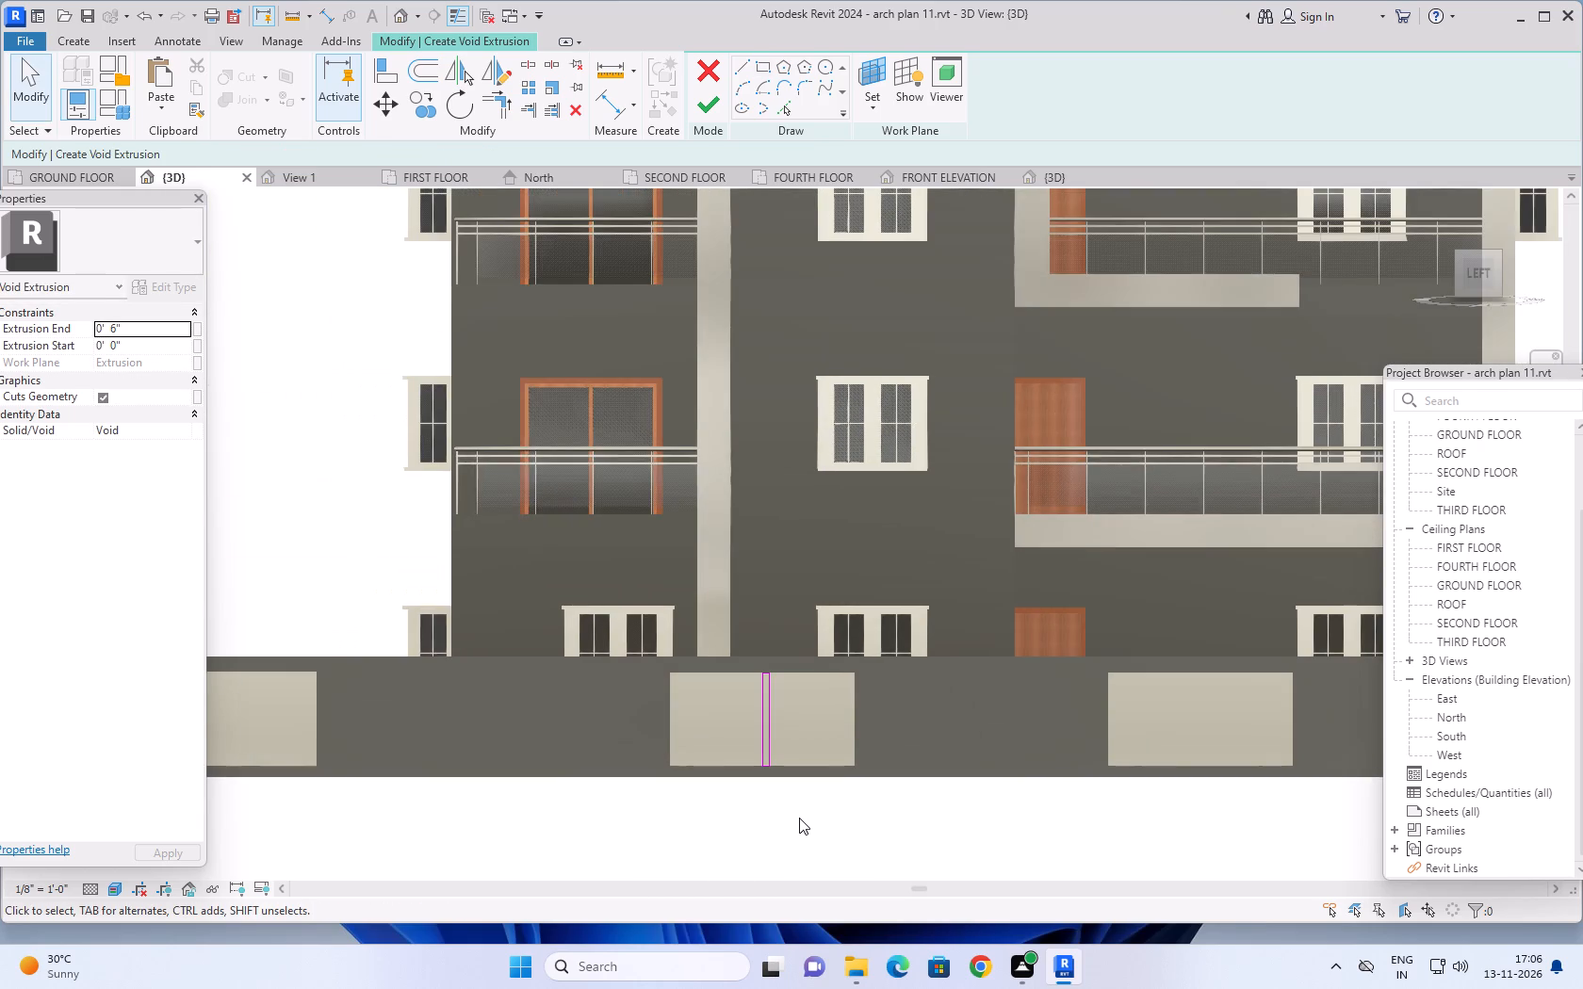
{"action": "key", "text": "Escape"}
{"action": "key", "text": "Escape"}
{"action": "left_click_drag", "start_coordinate": [783, 664], "coordinate": [756, 751]}
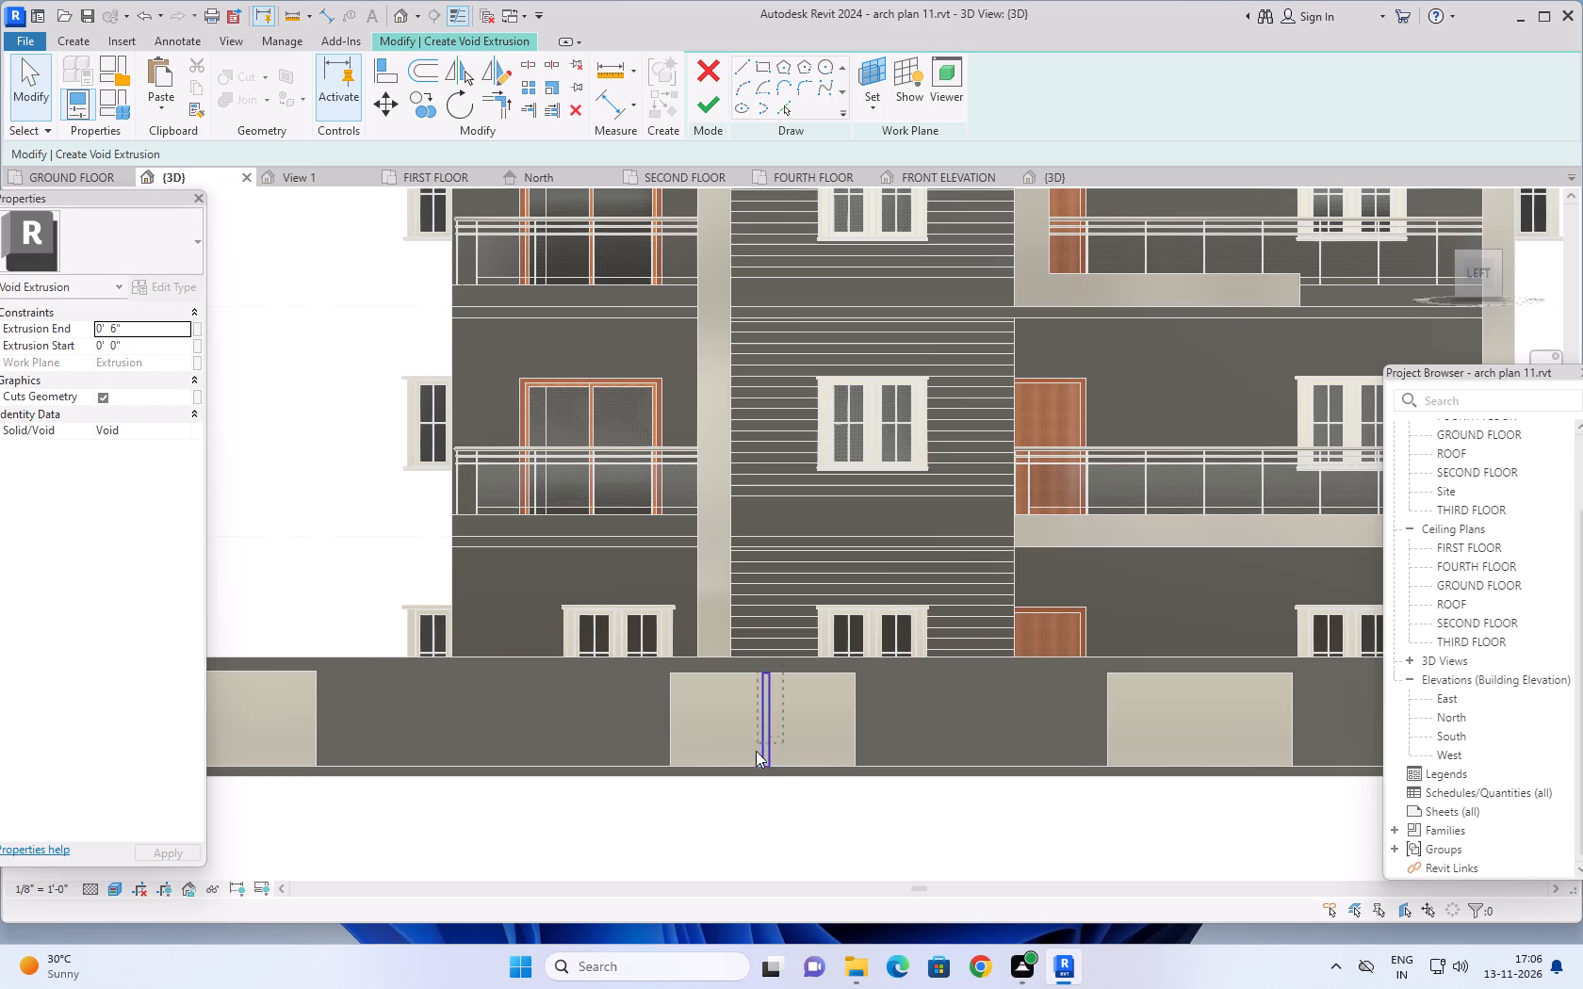
{"action": "left_click_drag", "start_coordinate": [756, 751], "coordinate": [737, 787]}
{"action": "scroll", "coordinate": [785, 789], "scroll_direction": "up", "scroll_amount": 2}
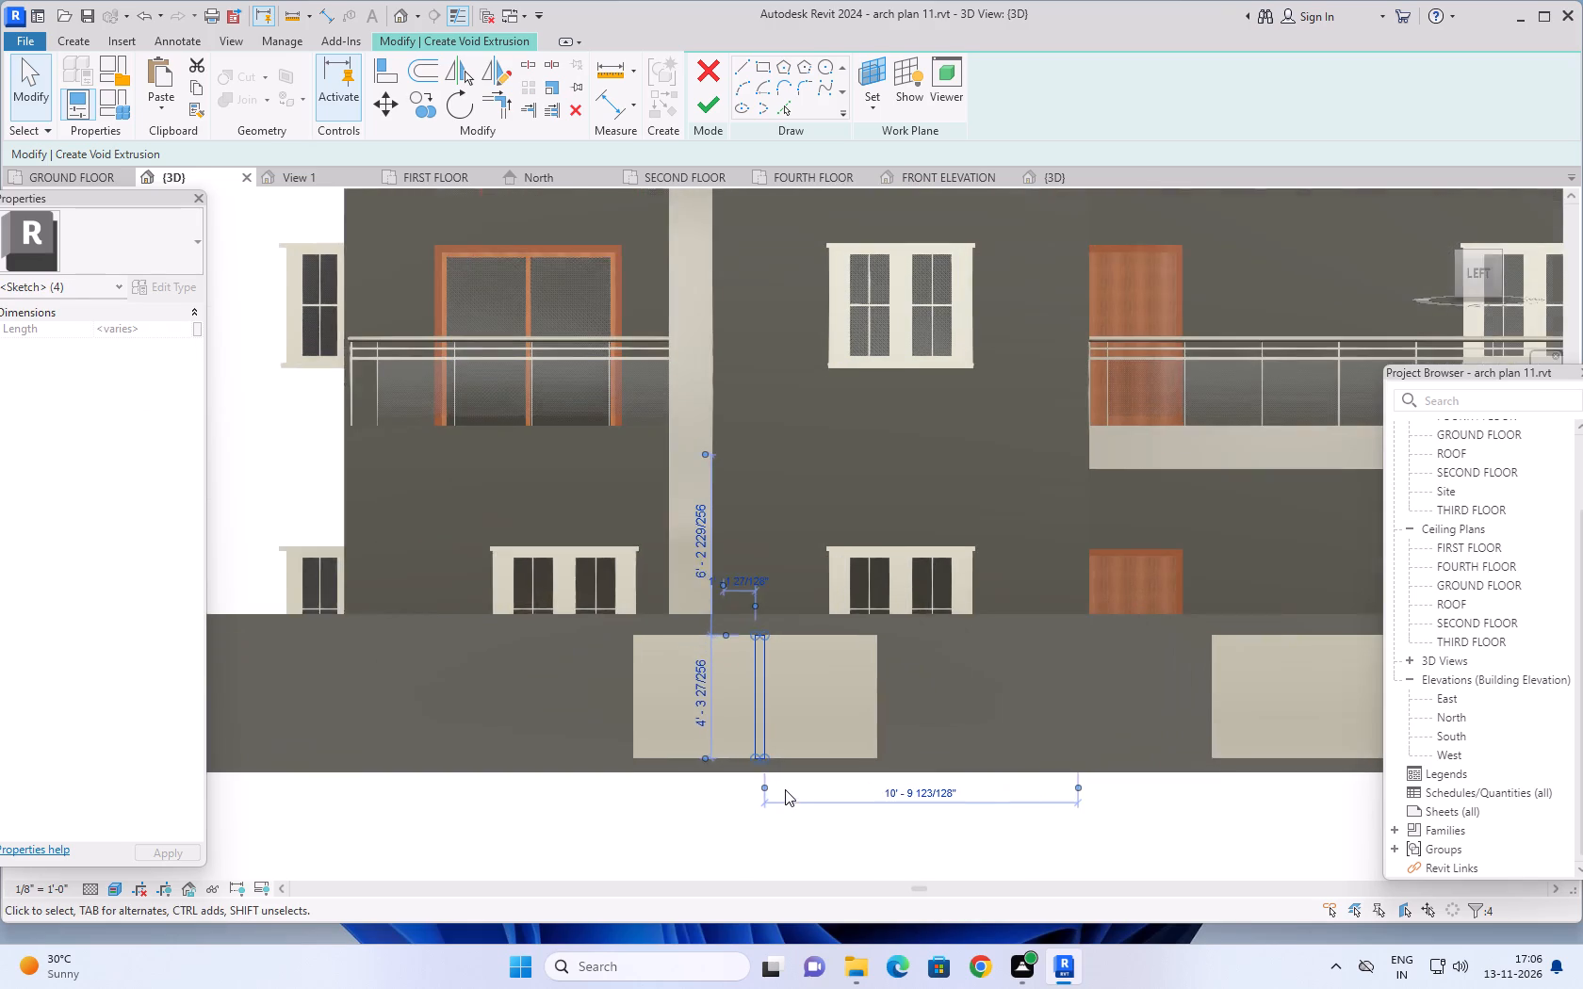
{"action": "scroll", "coordinate": [793, 789], "scroll_direction": "up", "scroll_amount": 1}
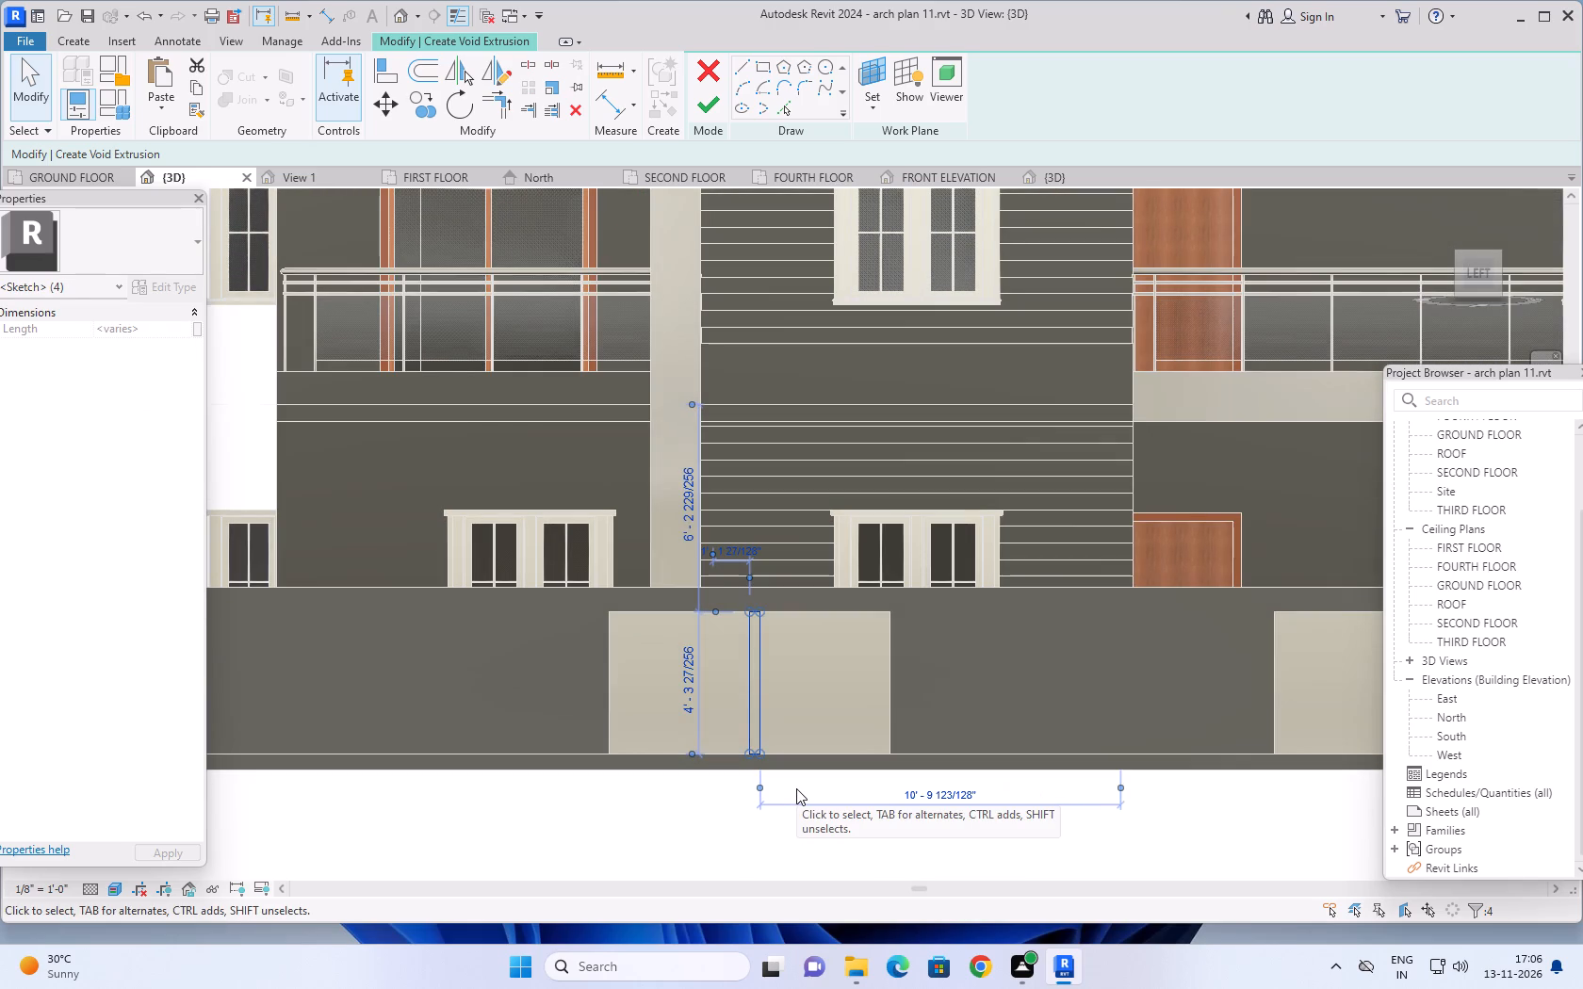
{"action": "scroll", "coordinate": [728, 767], "scroll_direction": "up", "scroll_amount": 3}
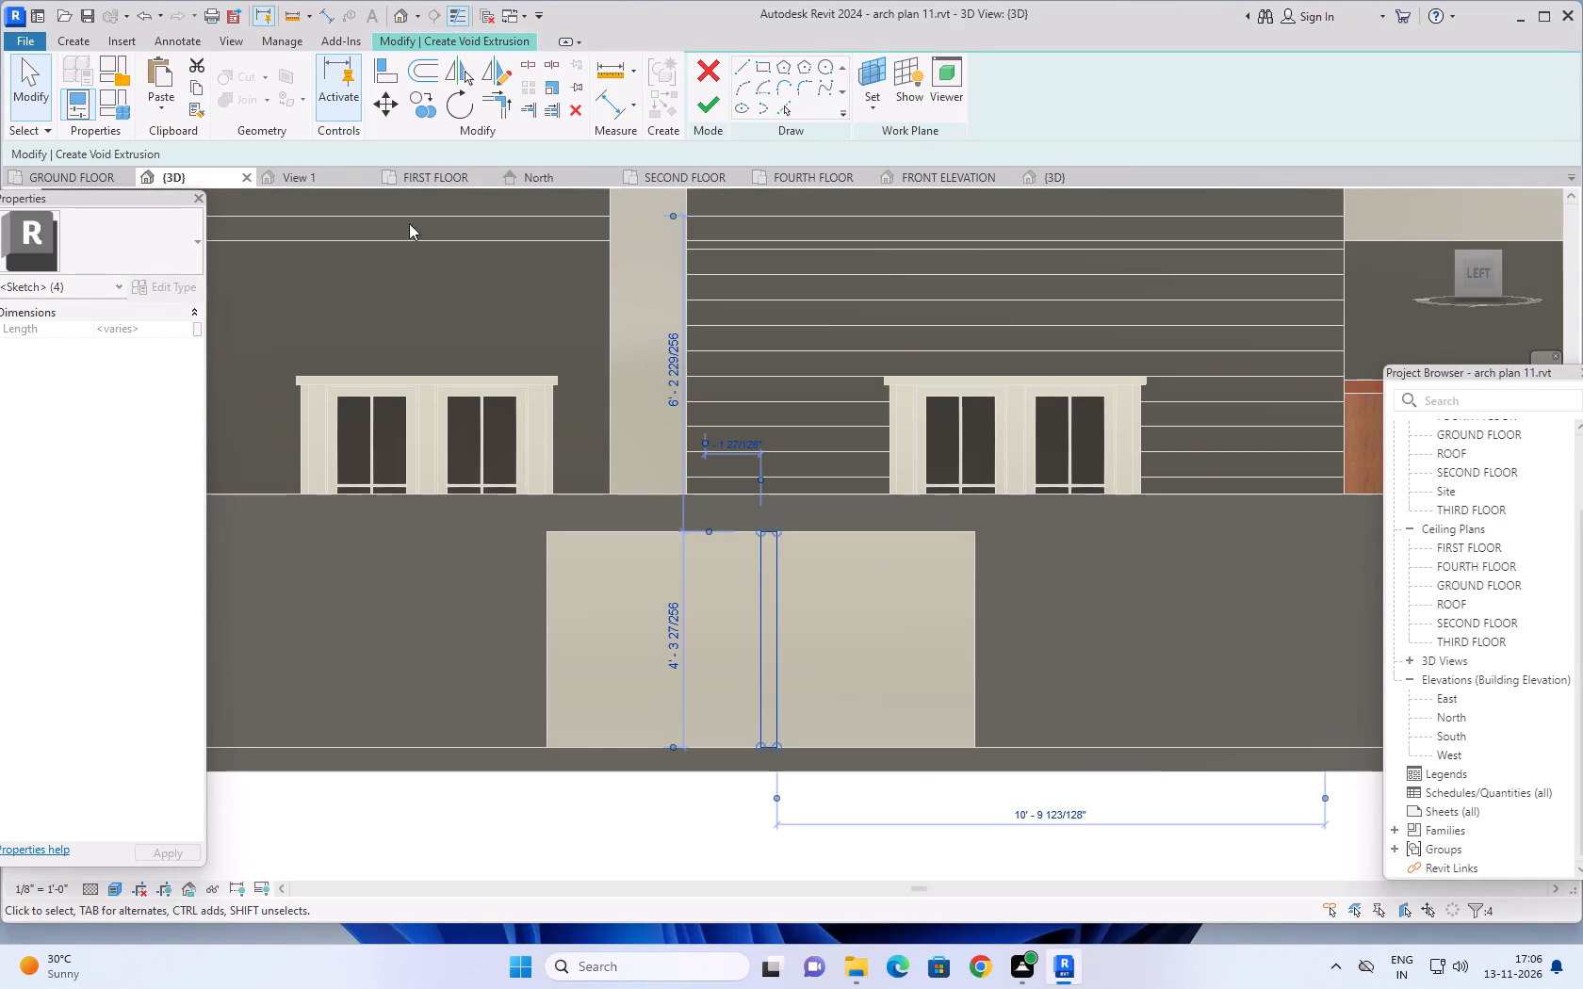
{"action": "left_click", "coordinate": [416, 105]}
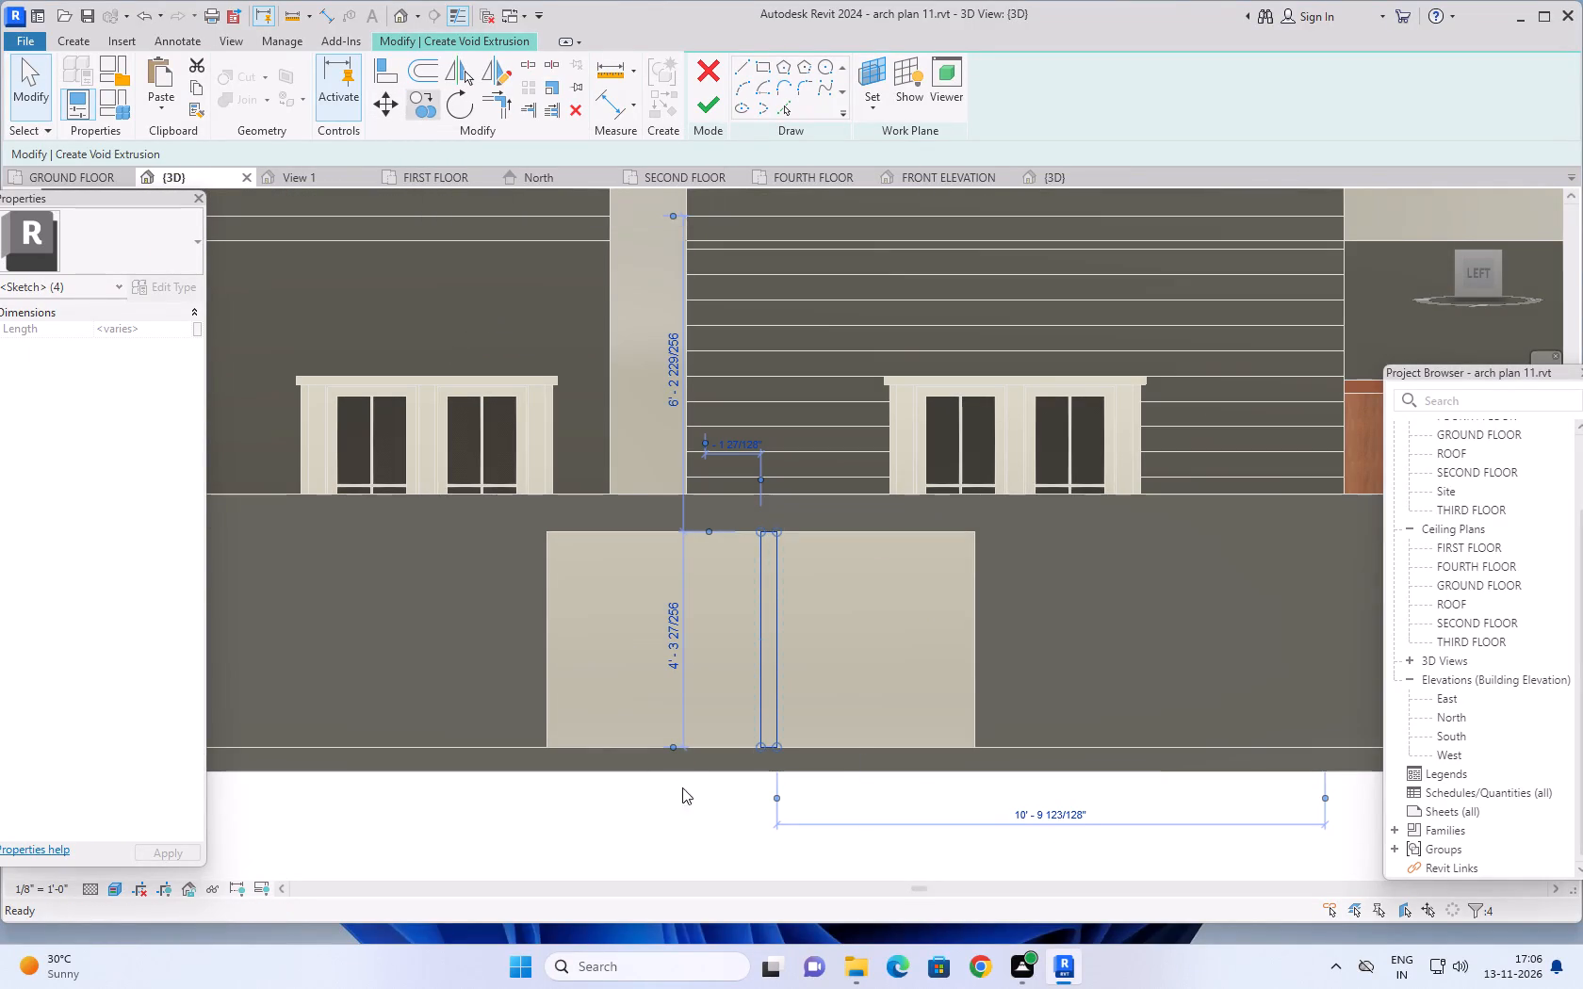
{"action": "left_click", "coordinate": [761, 742]}
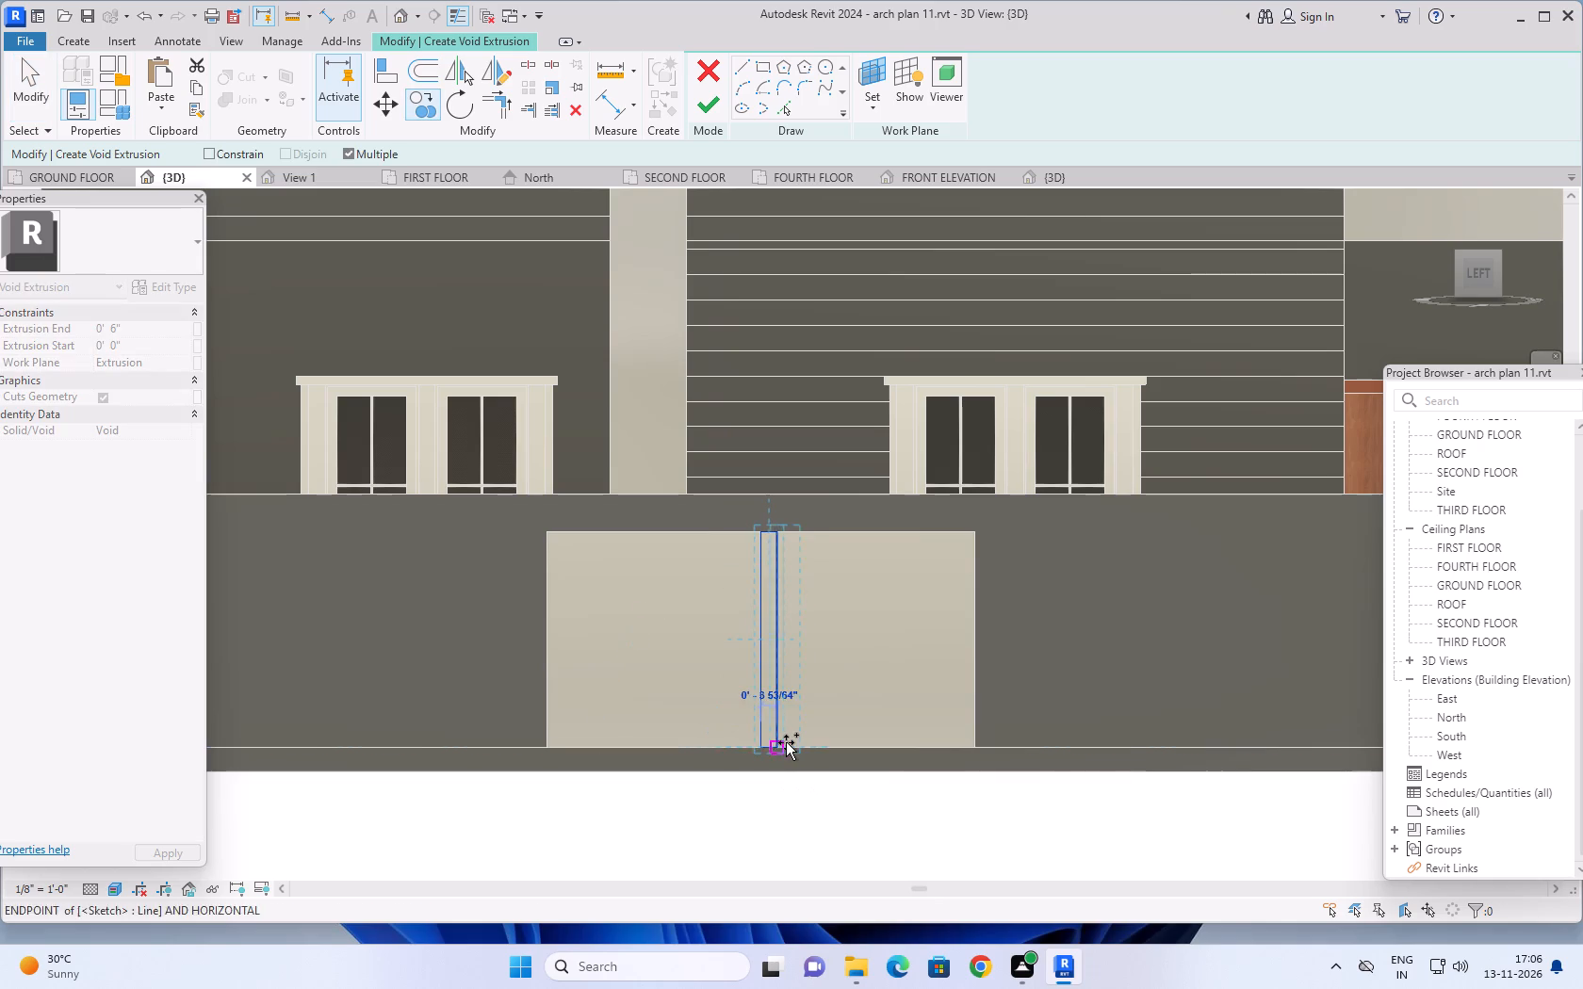
{"action": "scroll", "coordinate": [794, 743], "scroll_direction": "up", "scroll_amount": 1}
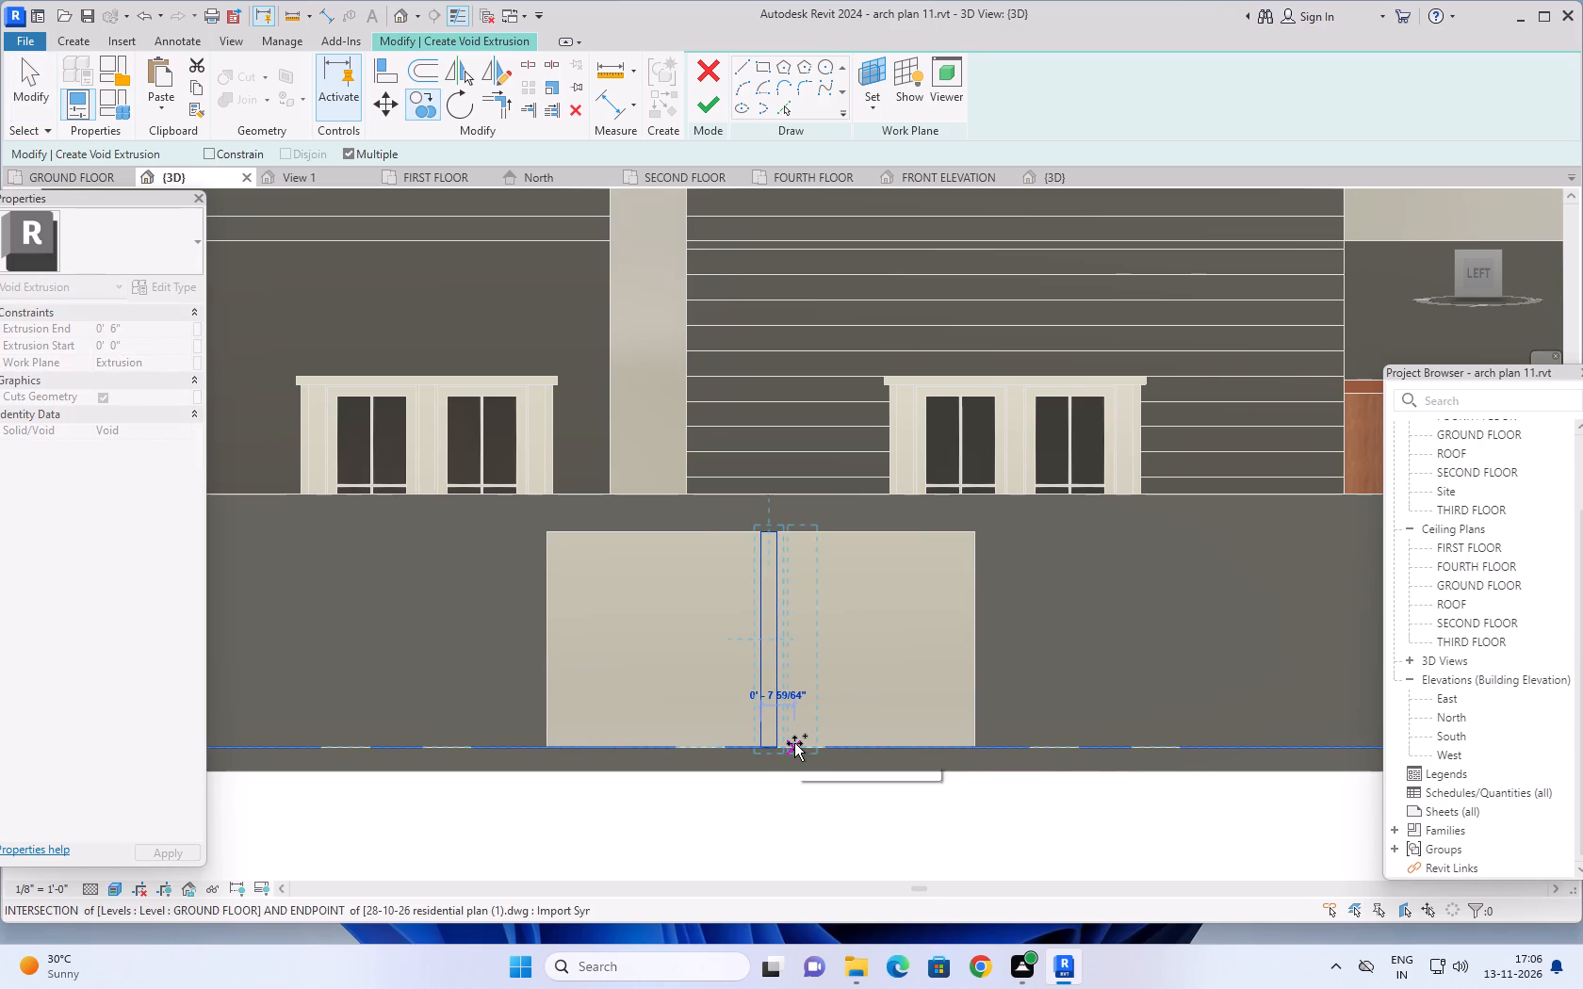
{"action": "scroll", "coordinate": [794, 743], "scroll_direction": "up", "scroll_amount": 5}
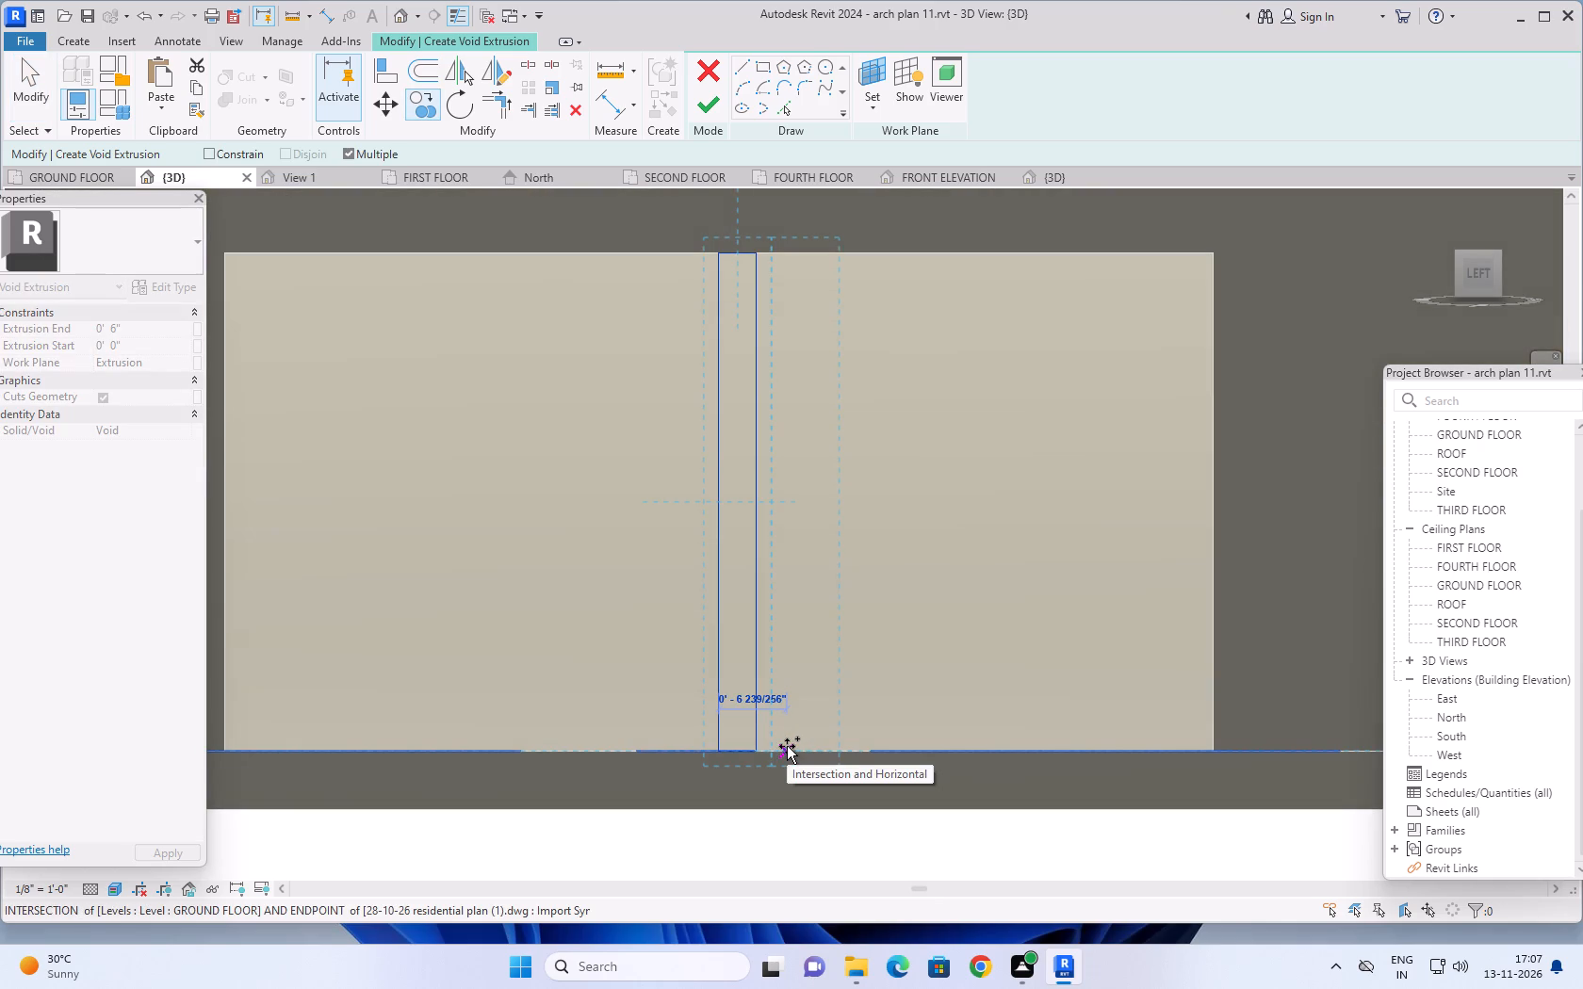
{"action": "type", "text": "6\""}
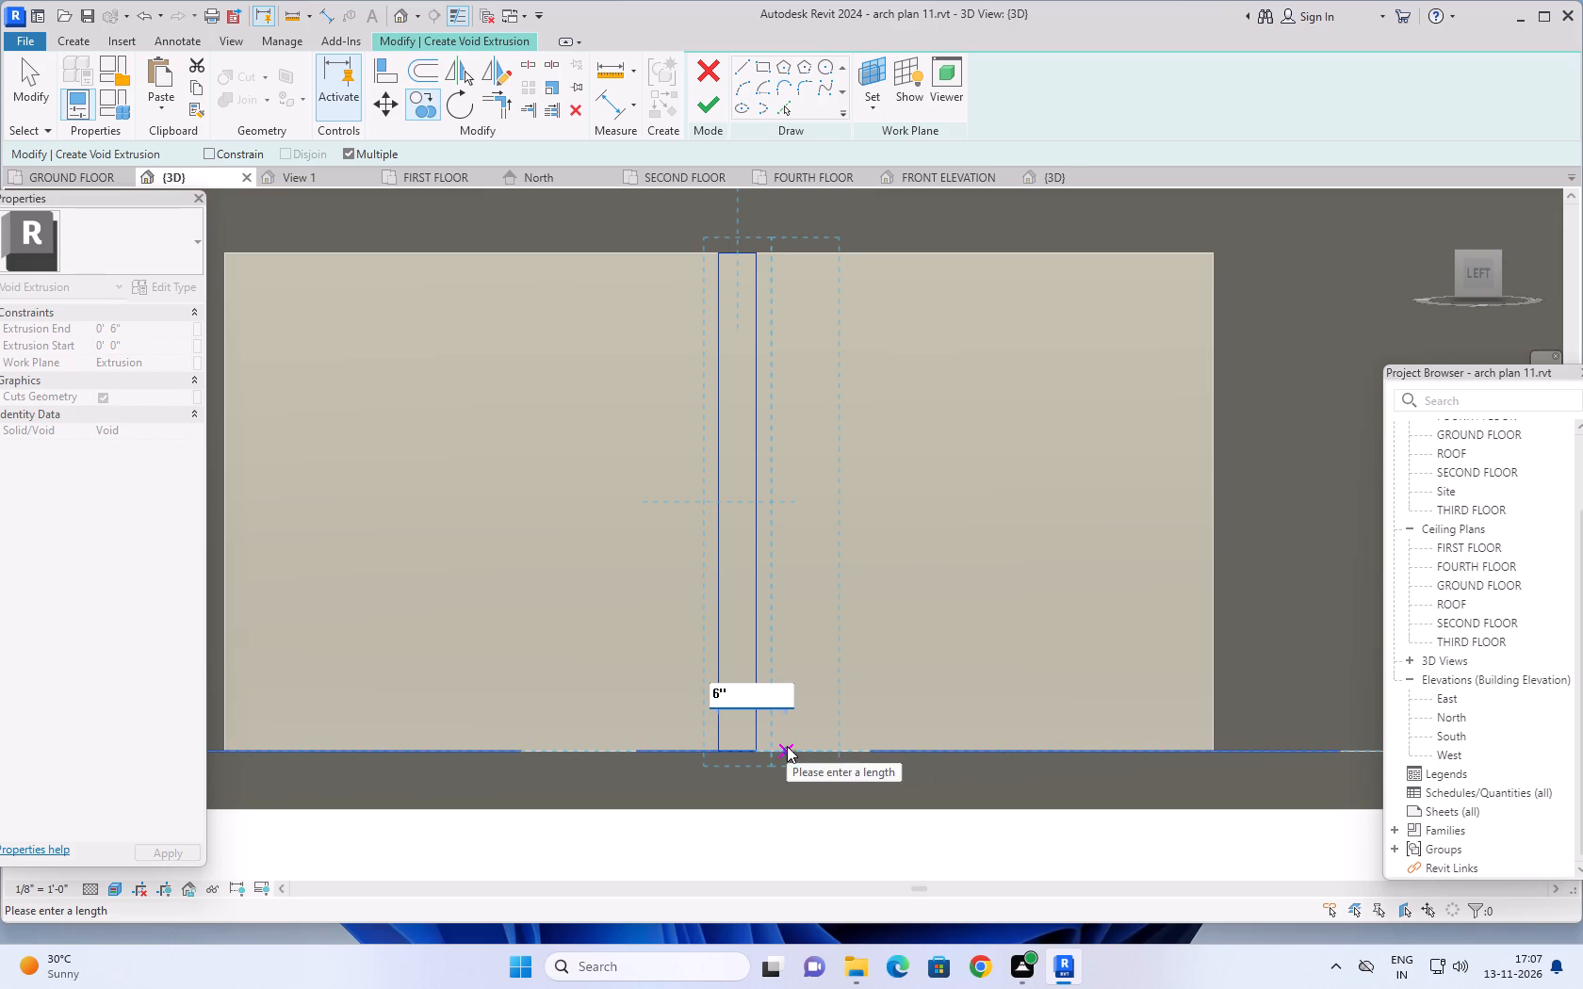
{"action": "key", "text": "Return"}
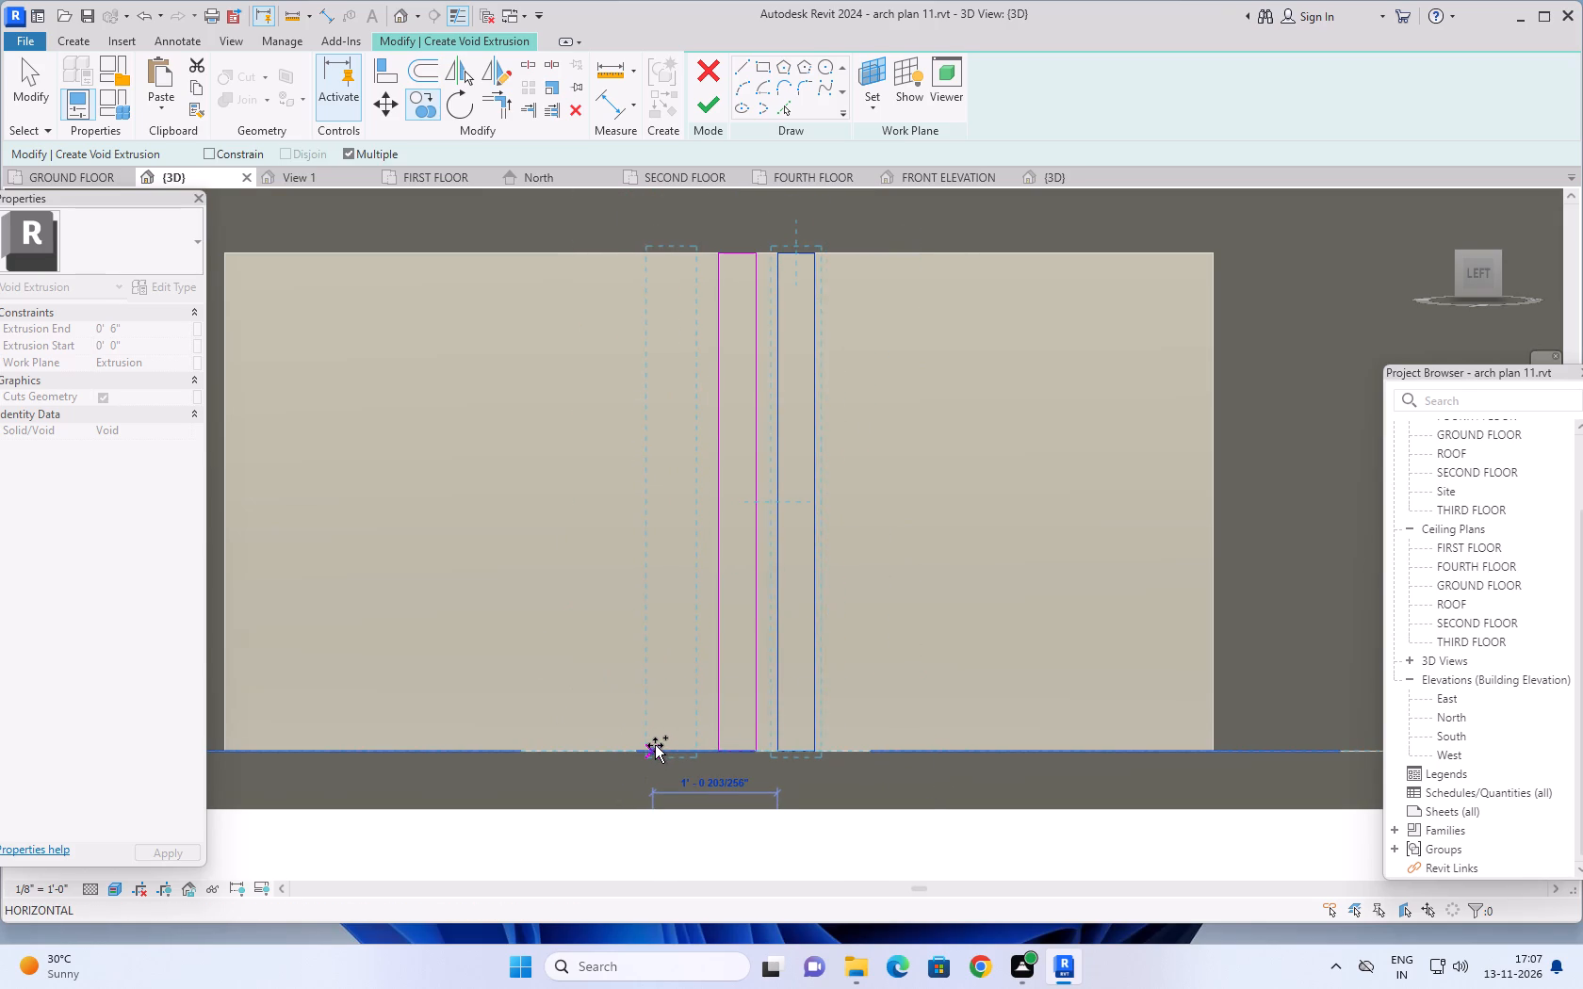
{"action": "key", "text": "Escape"}
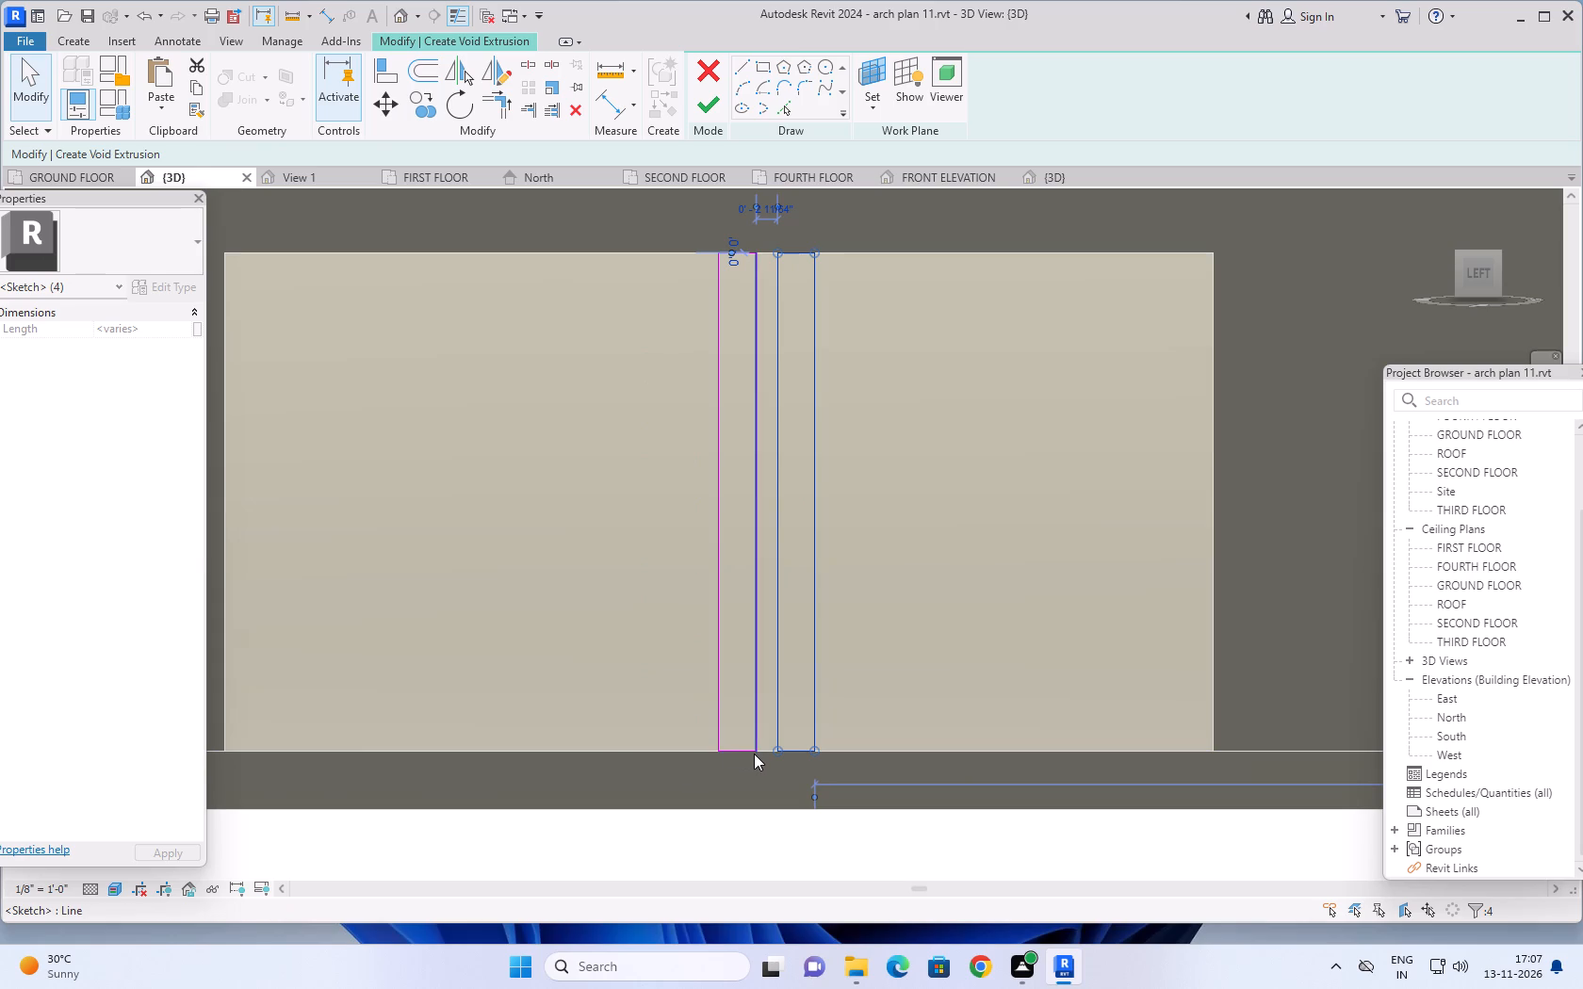
{"action": "key", "text": "Escape"}
Copy the original narrow groove rectangle 6" horizontally toward the middle panel's left edge as a third groove outline.
{"action": "scroll", "coordinate": [756, 762], "scroll_direction": "down", "scroll_amount": 4}
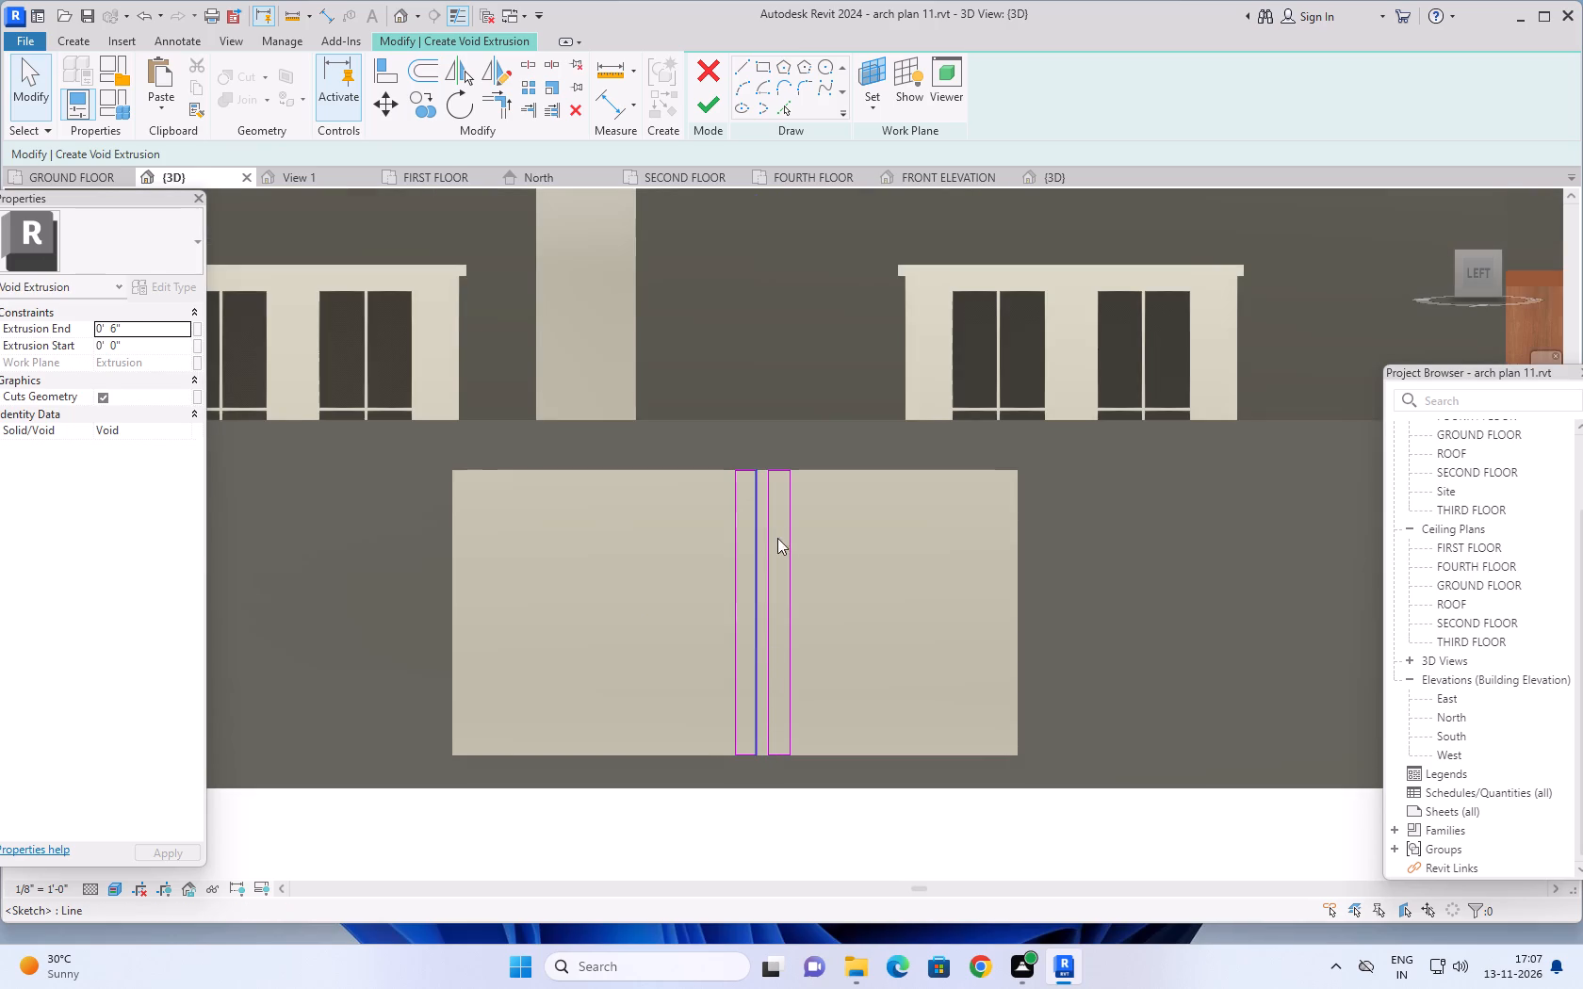
{"action": "left_click_drag", "start_coordinate": [760, 442], "coordinate": [713, 734]}
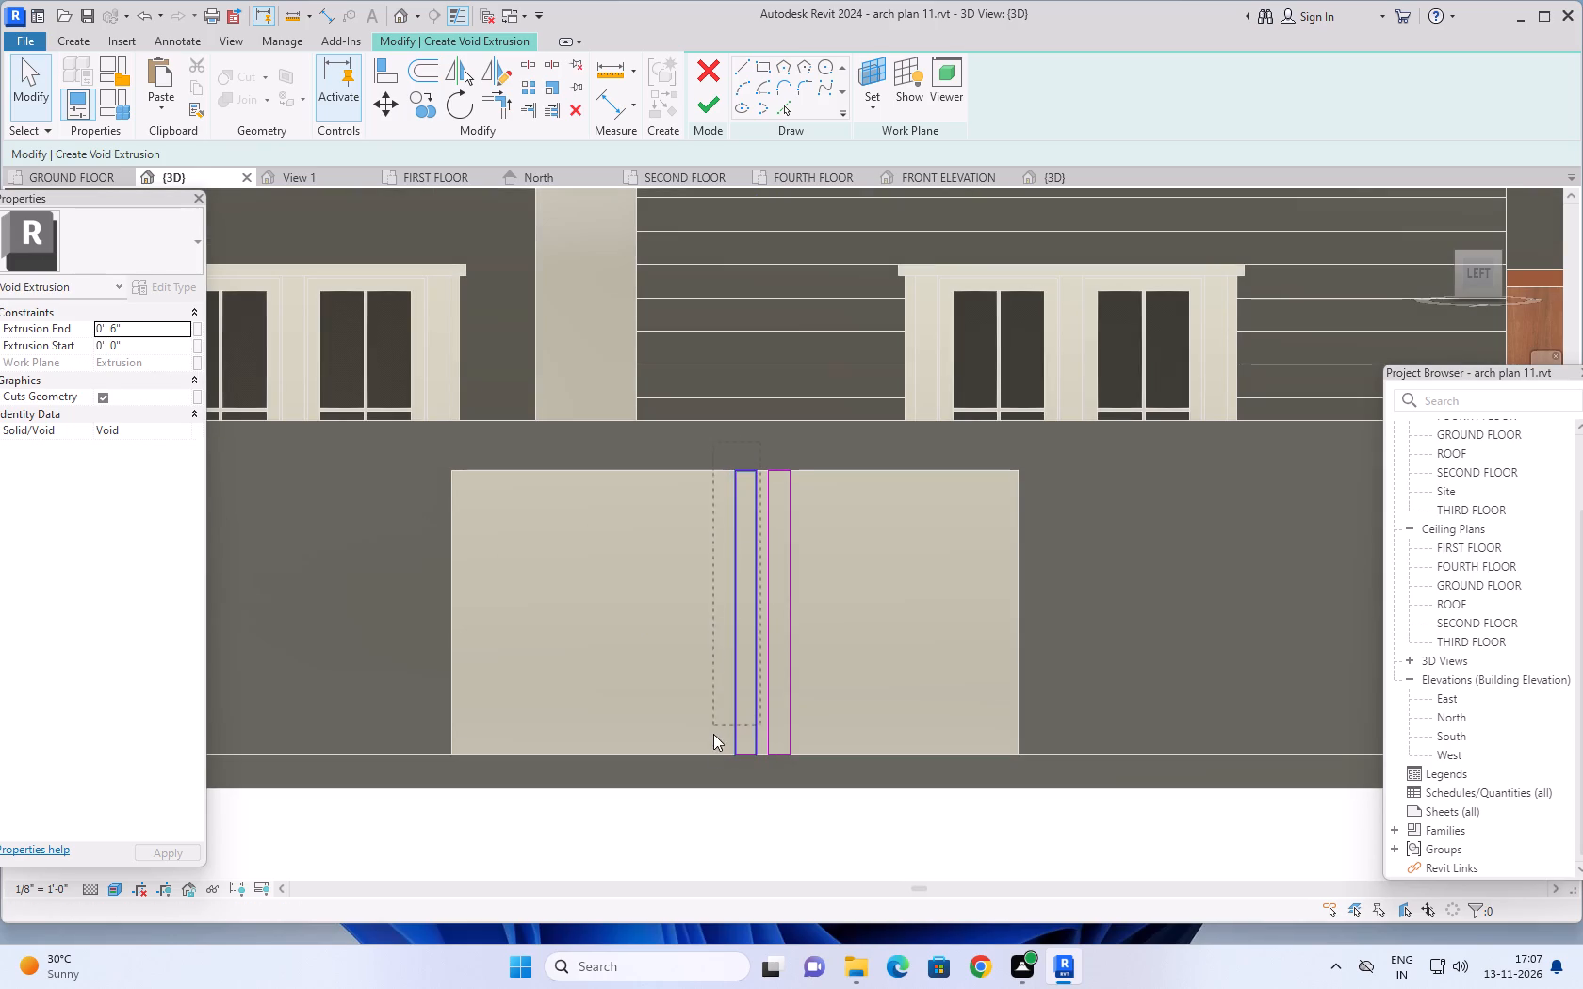
{"action": "left_click_drag", "start_coordinate": [713, 734], "coordinate": [710, 786]}
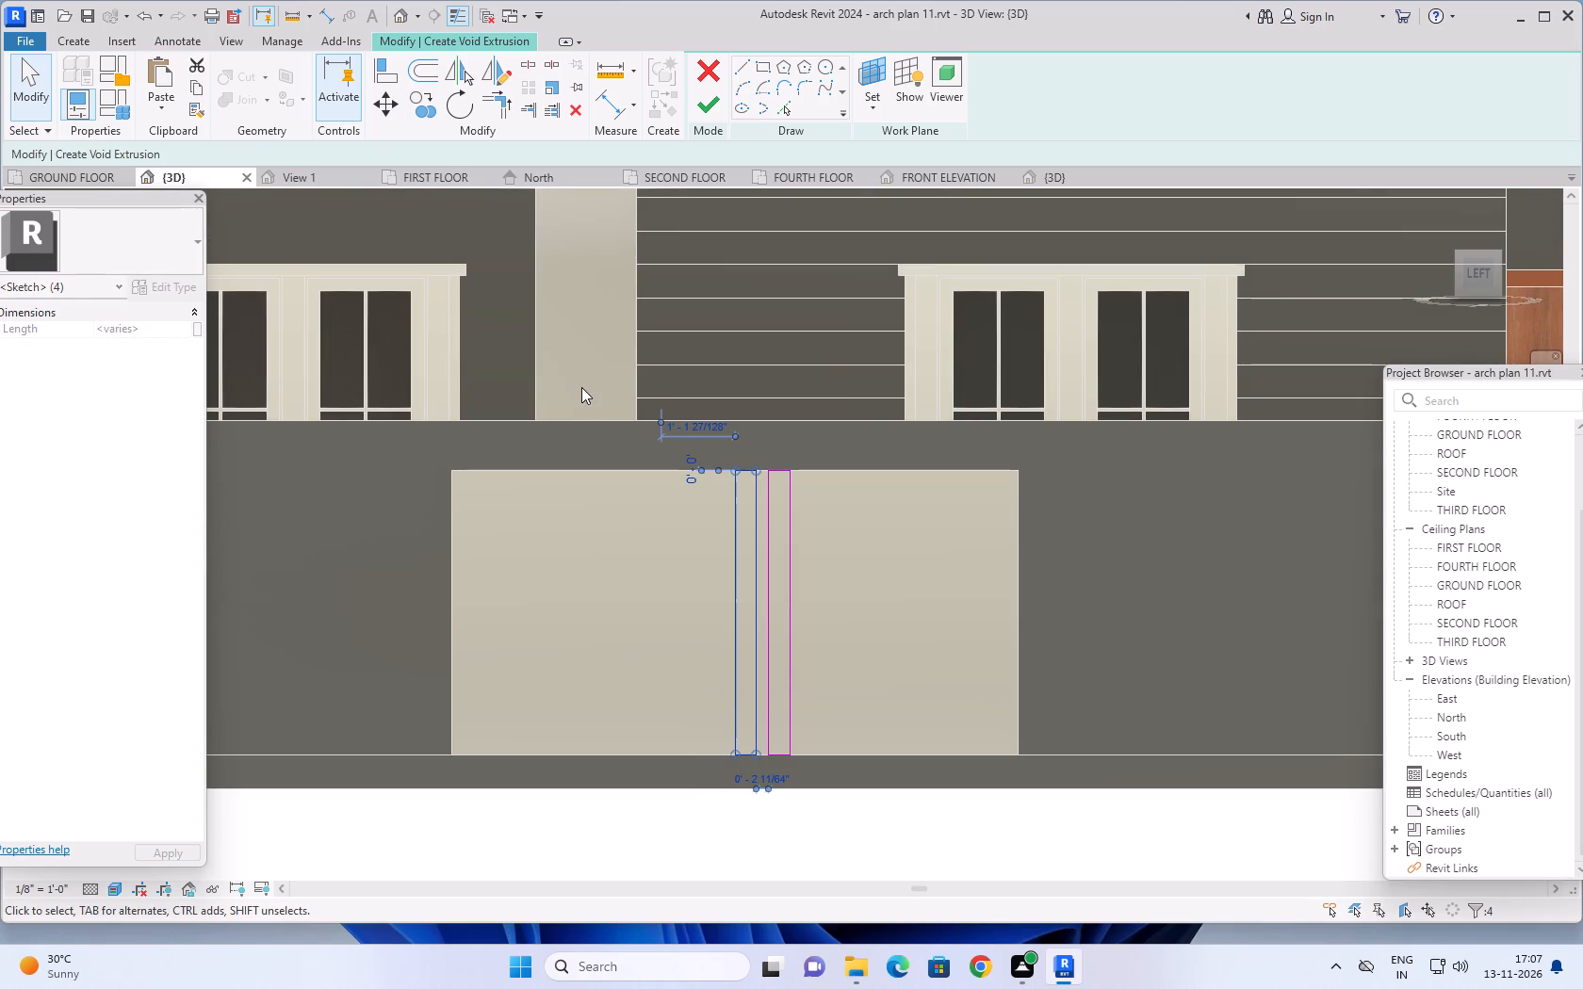
{"action": "left_click", "coordinate": [429, 102]}
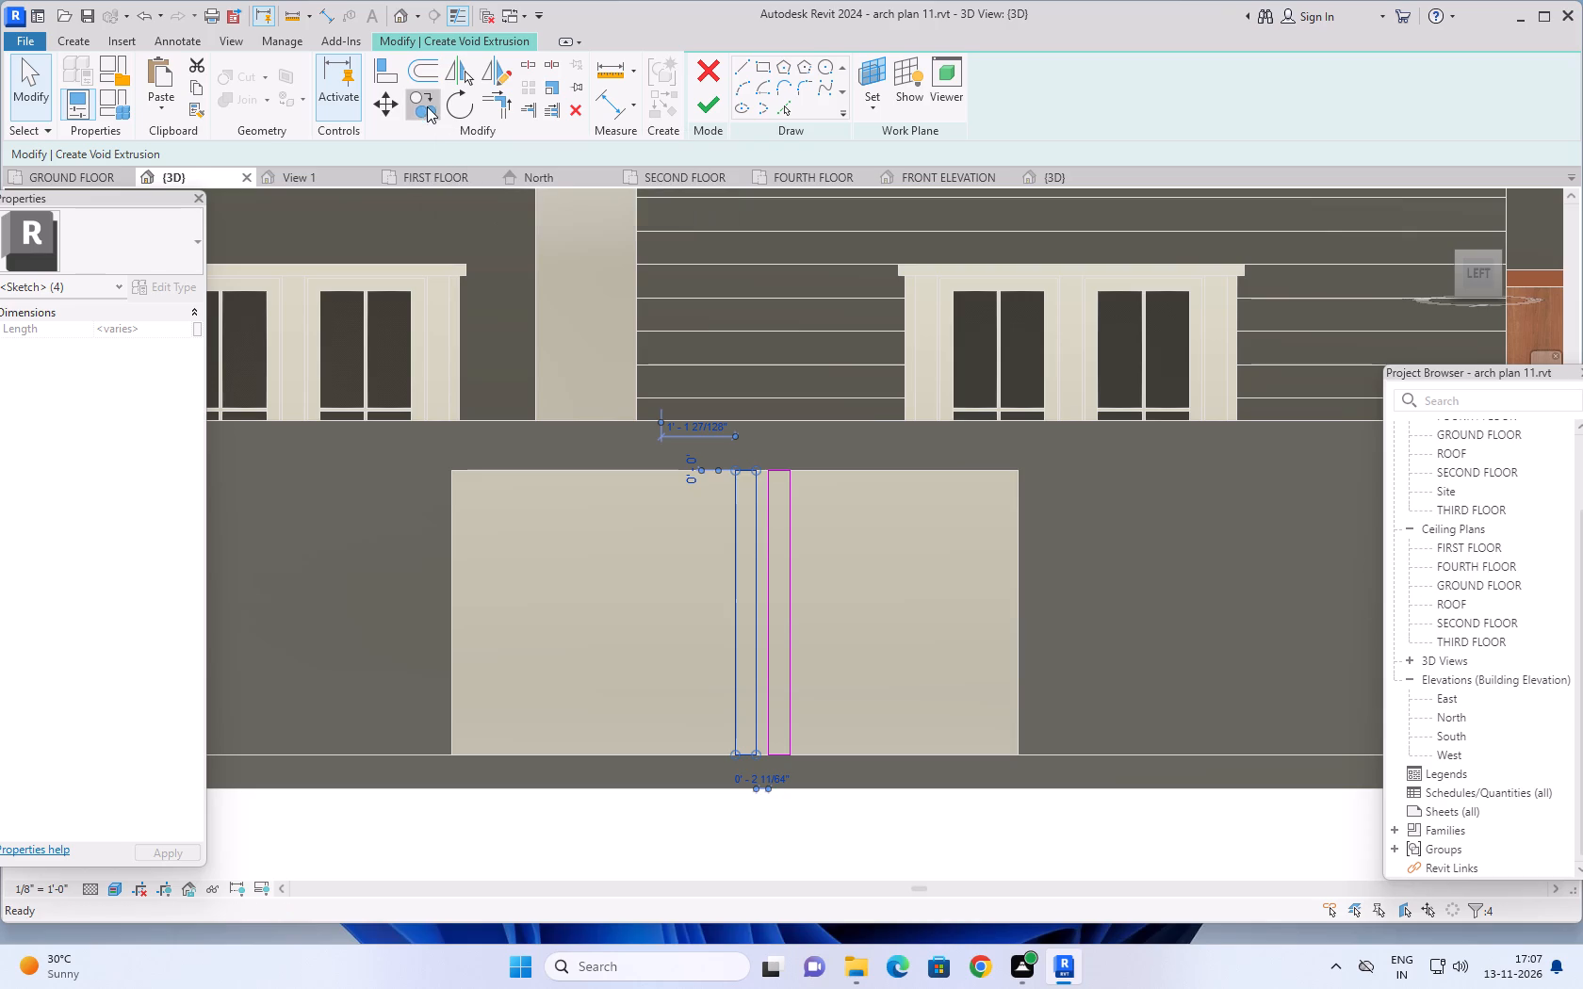
{"action": "left_click", "coordinate": [757, 755]}
{"action": "scroll", "coordinate": [718, 756], "scroll_direction": "up", "scroll_amount": 2}
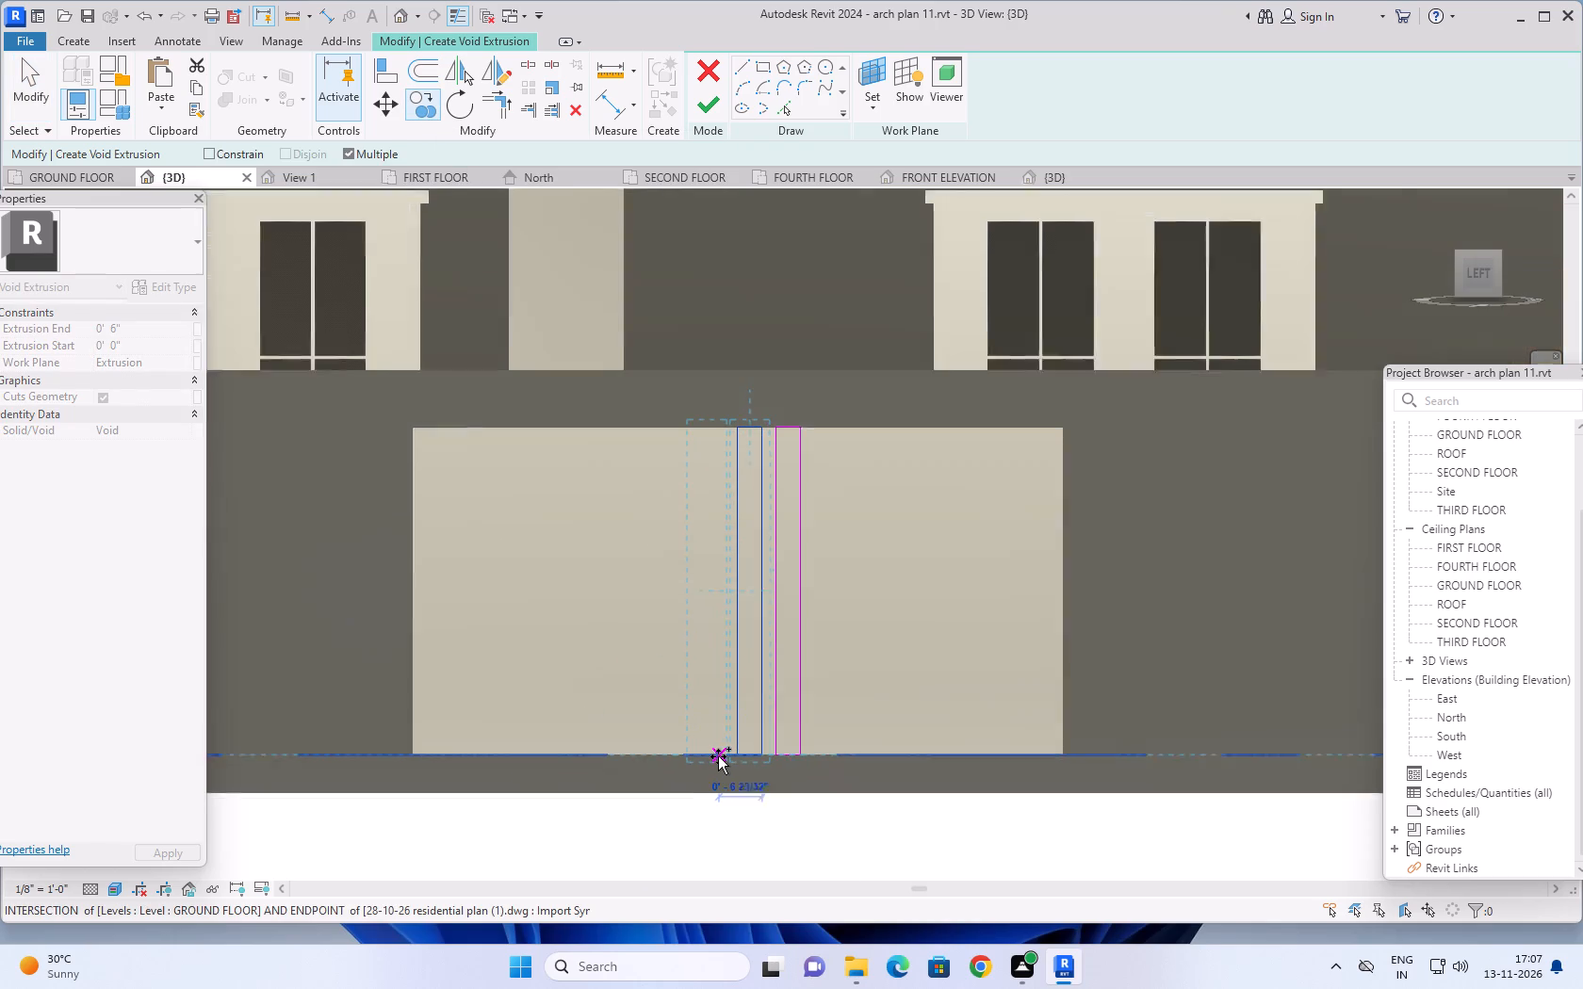
{"action": "scroll", "coordinate": [718, 756], "scroll_direction": "up", "scroll_amount": 1}
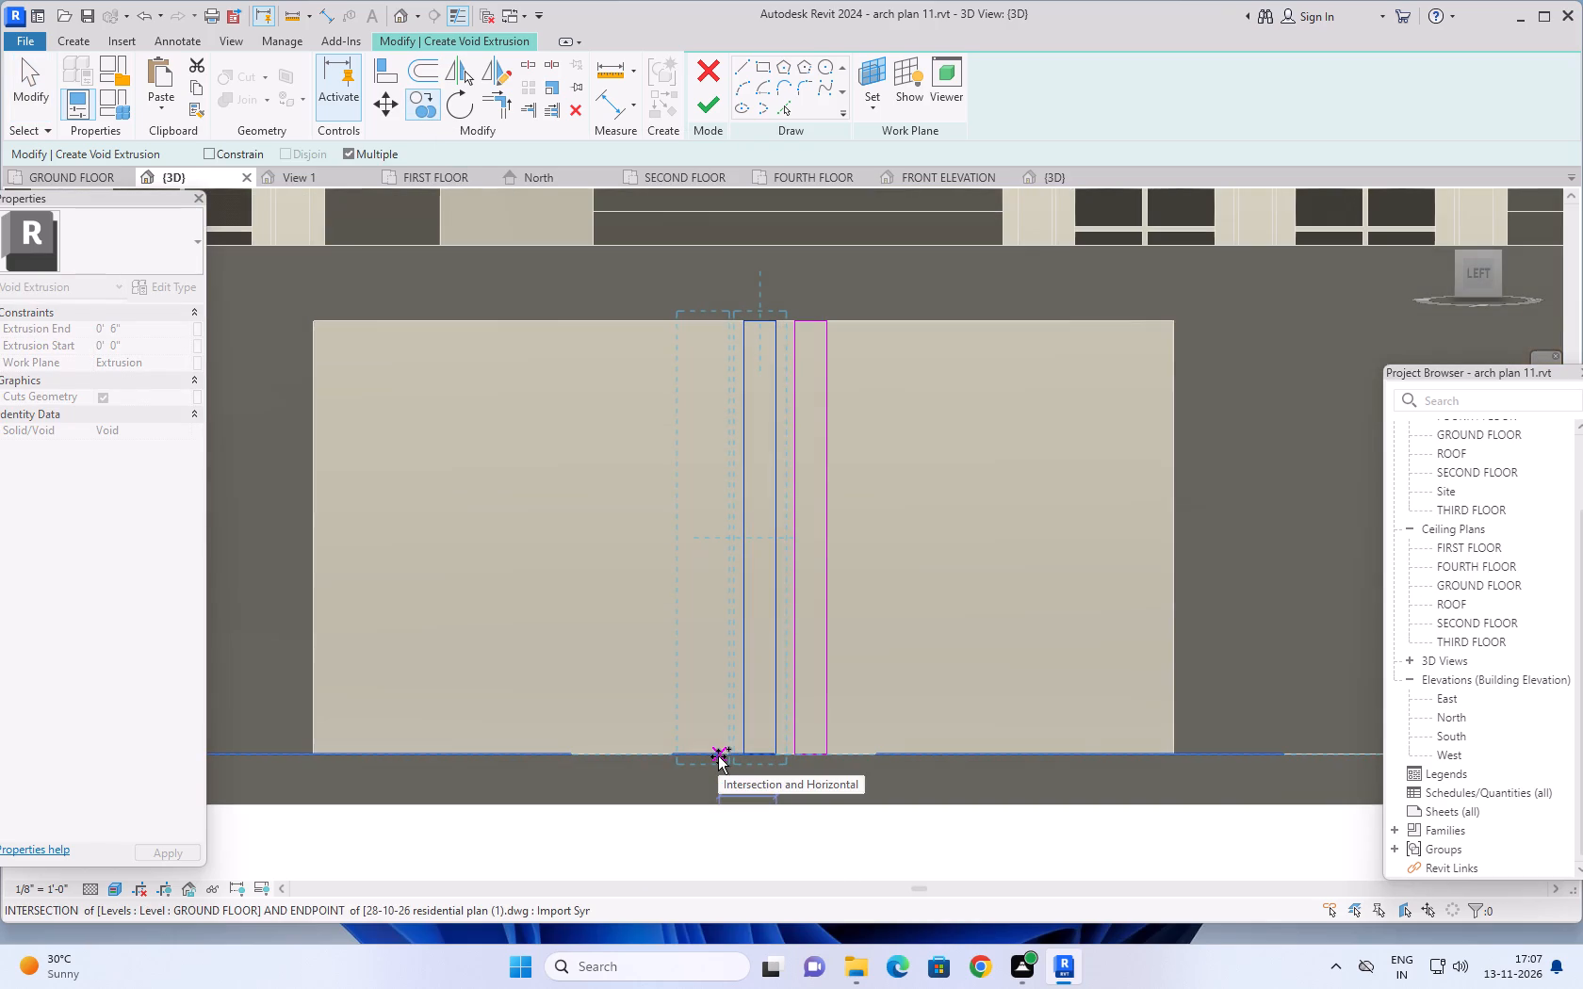
{"action": "key", "text": "6"}
{"action": "key", "text": "shift+quotedbl"}
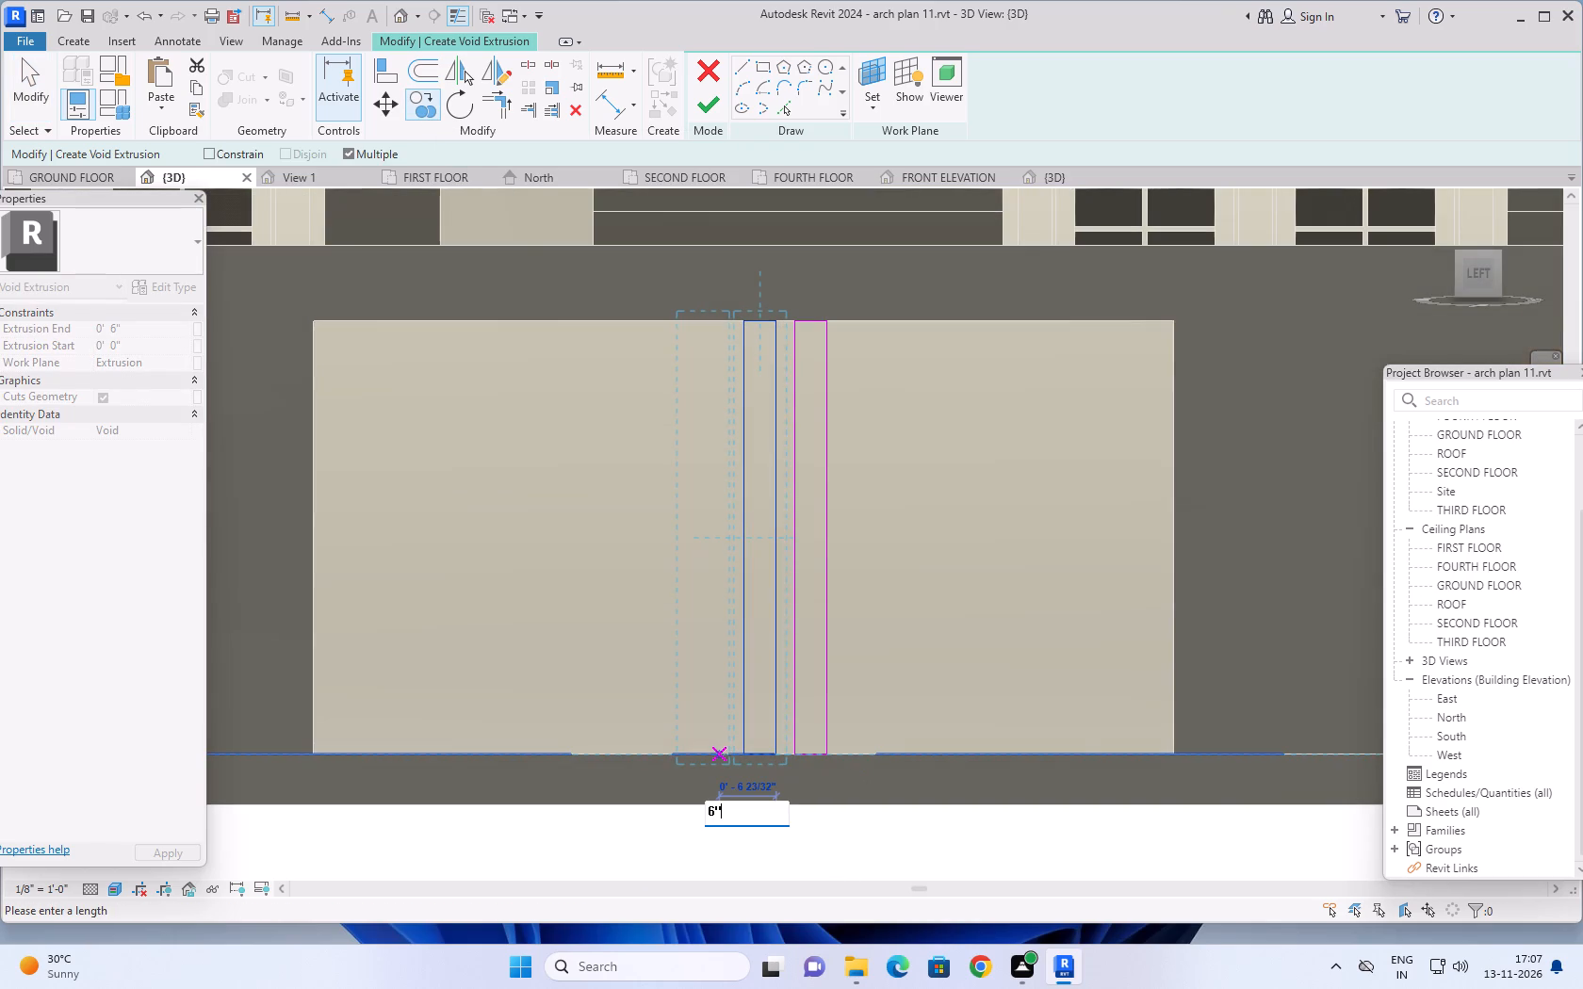
{"action": "key", "text": "Return"}
{"action": "scroll", "coordinate": [644, 764], "scroll_direction": "down", "scroll_amount": 3}
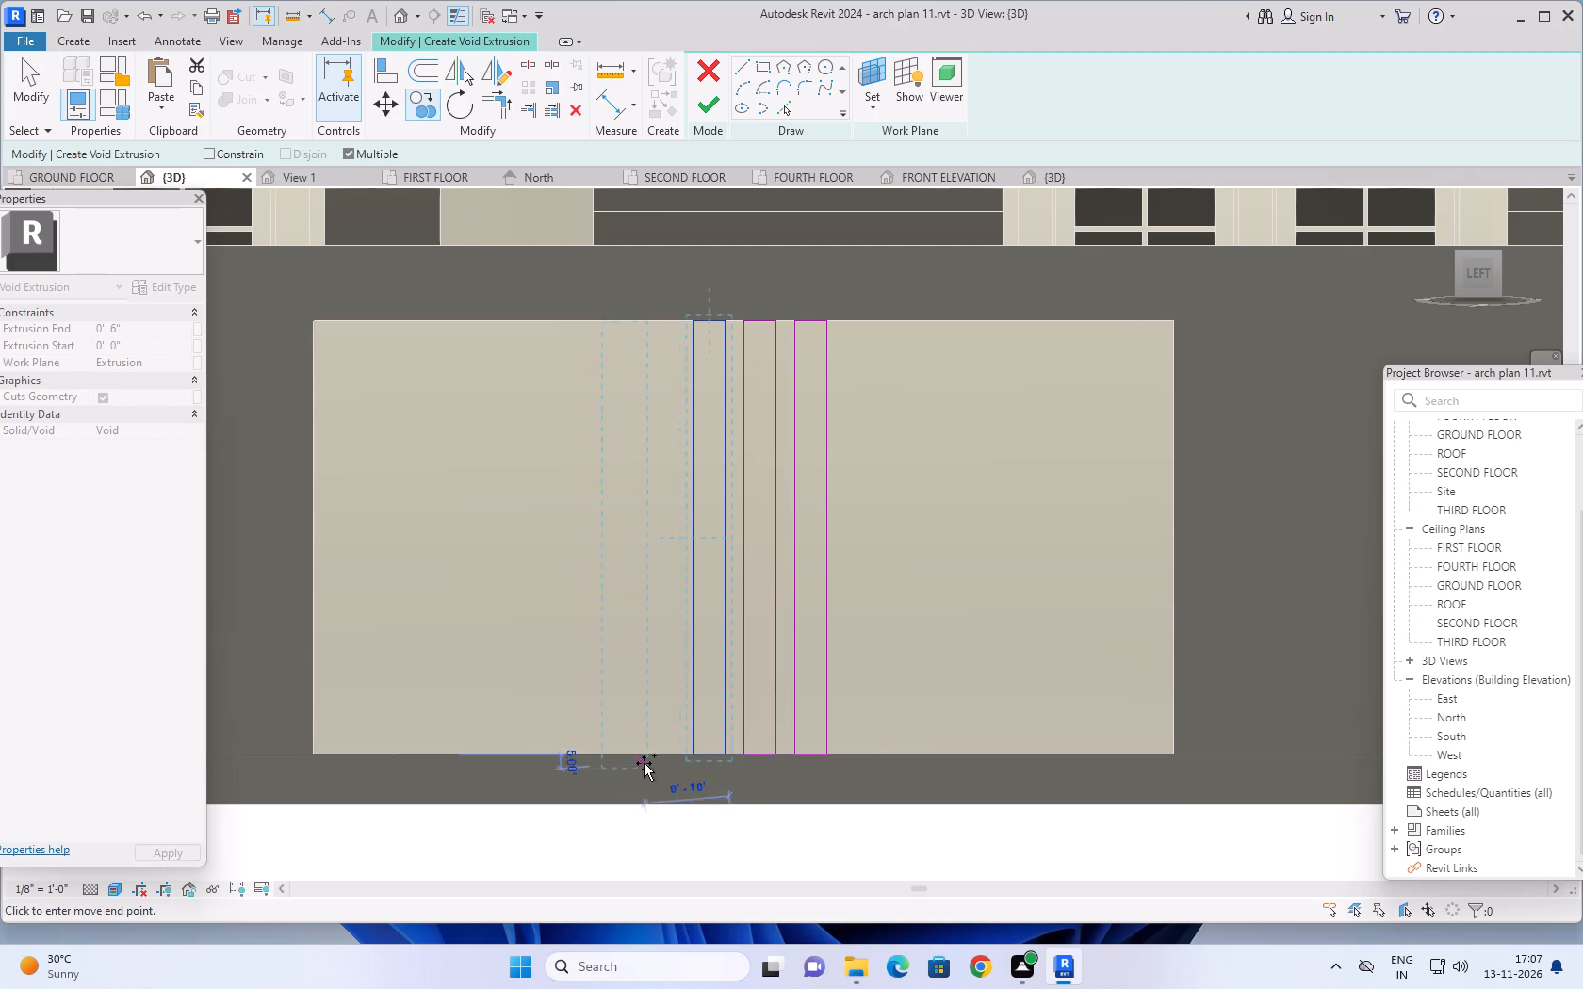
{"action": "key", "text": "Escape"}
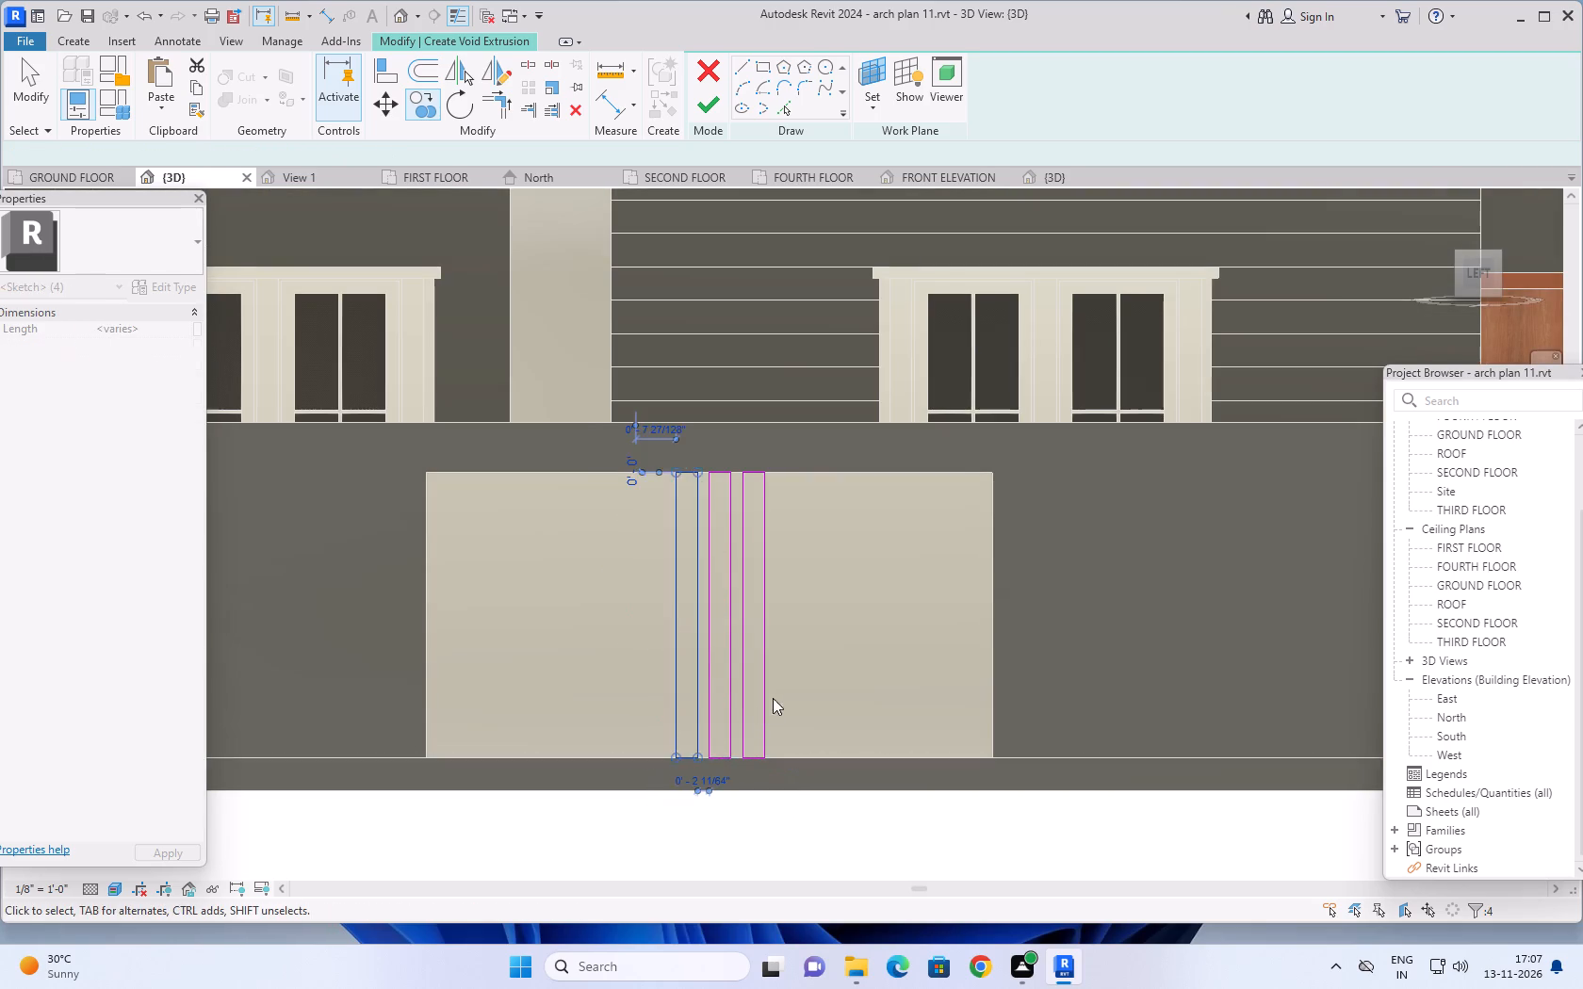
{"action": "scroll", "coordinate": [781, 697], "scroll_direction": "down", "scroll_amount": 4}
{"action": "scroll", "coordinate": [792, 817], "scroll_direction": "down", "scroll_amount": 2}
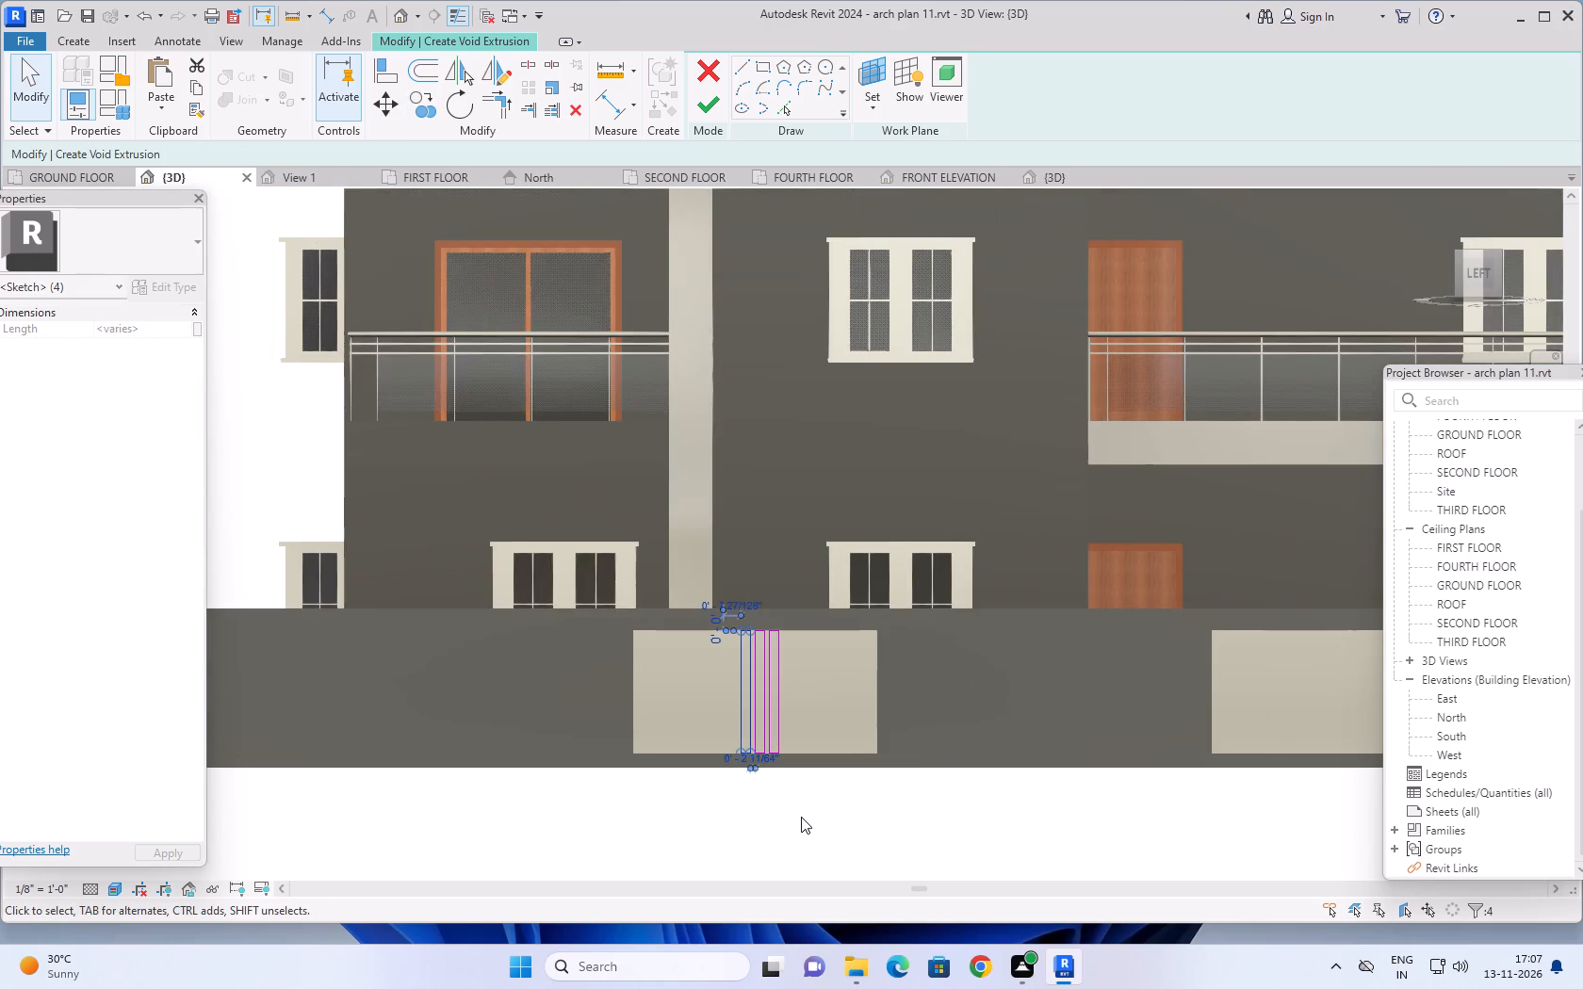
{"action": "middle_click_drag", "start_coordinate": [801, 817], "coordinate": [764, 806]}
{"action": "key", "text": "Escape"}
{"action": "key", "text": "Escape"}
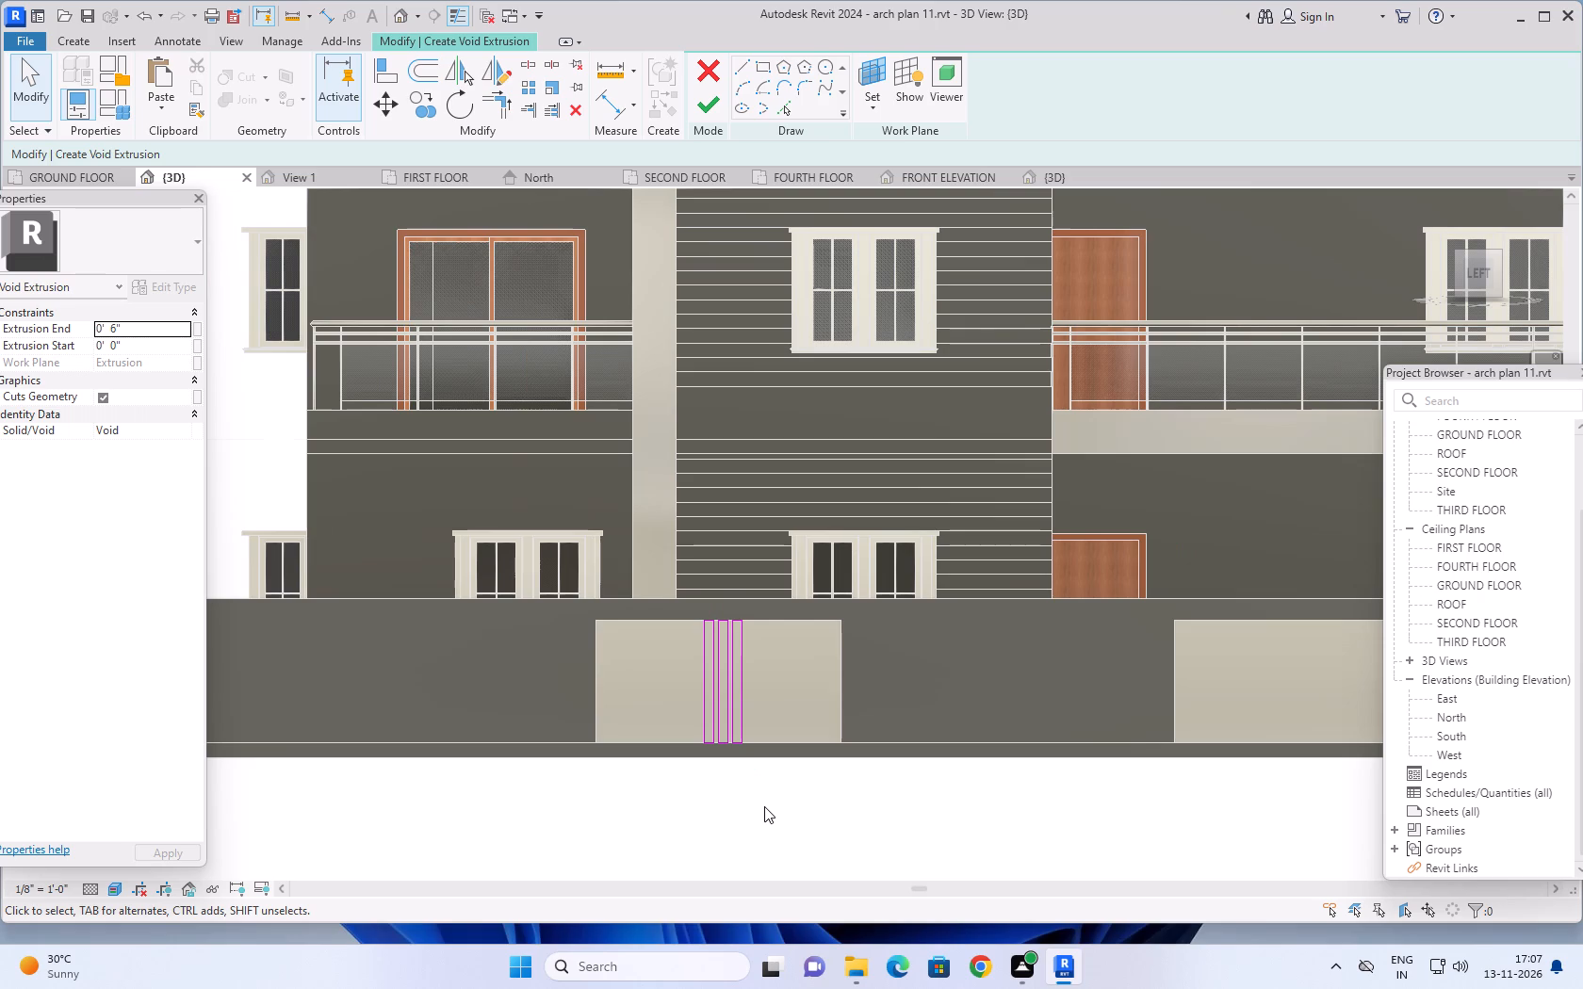
Nudge the rightmost groove rectangle away from the central one until the gap between them is about 5".
{"action": "scroll", "coordinate": [751, 808], "scroll_direction": "down", "scroll_amount": 3}
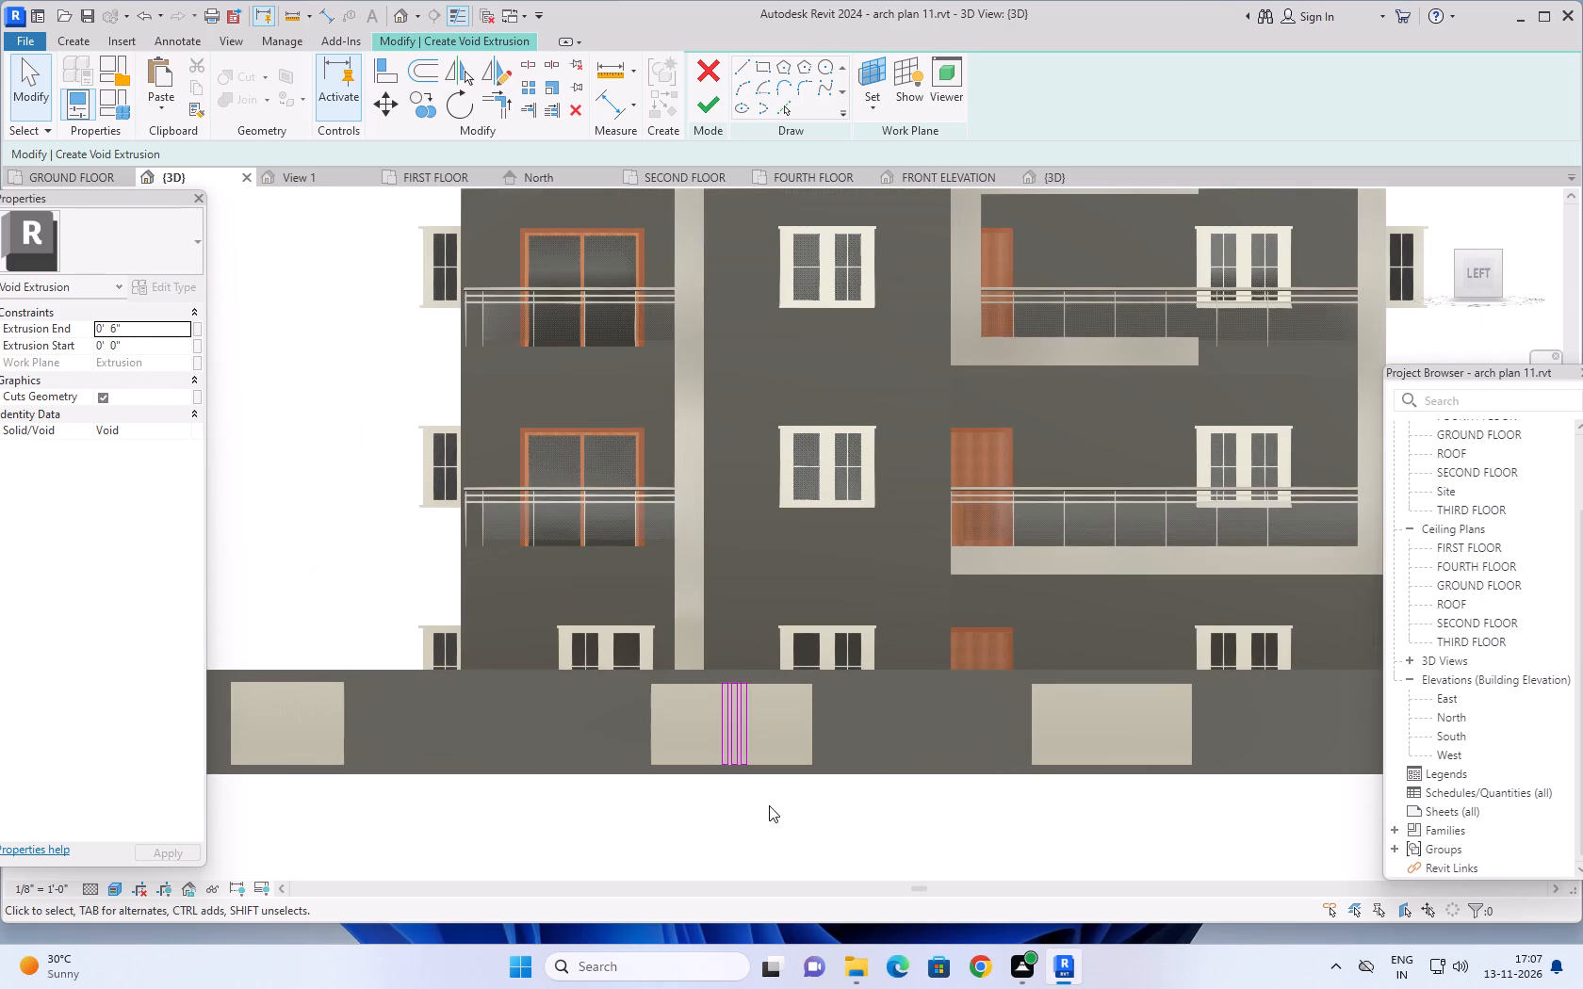
{"action": "middle_click_drag", "start_coordinate": [765, 812], "coordinate": [730, 806]}
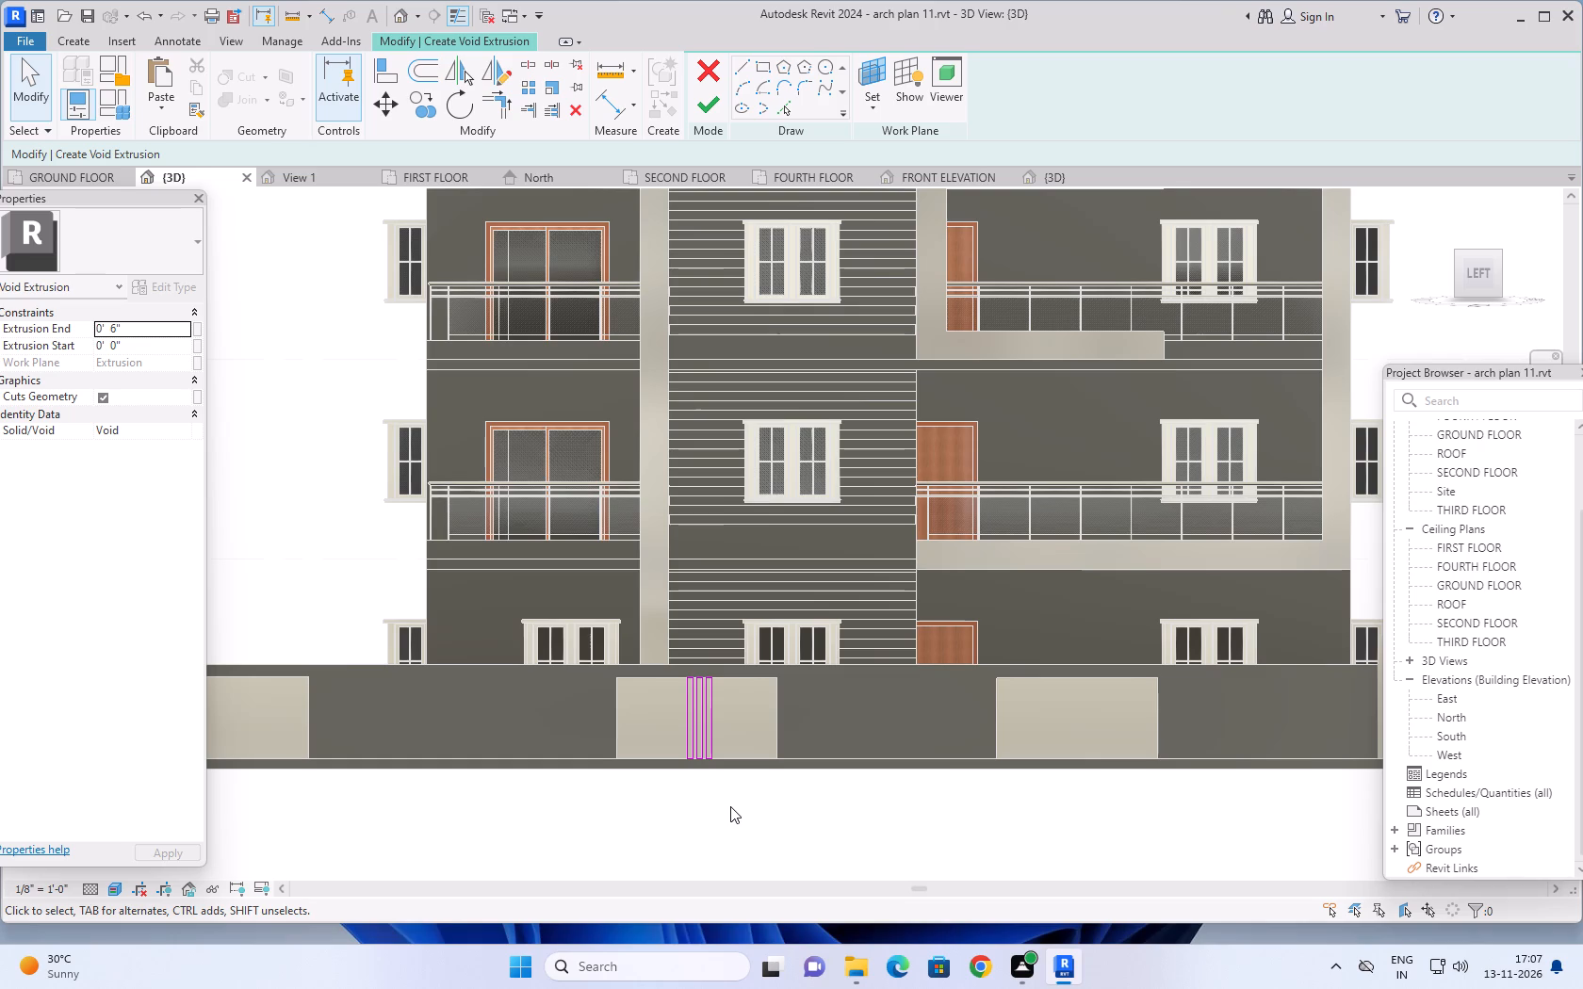
{"action": "scroll", "coordinate": [700, 791], "scroll_direction": "up", "scroll_amount": 2}
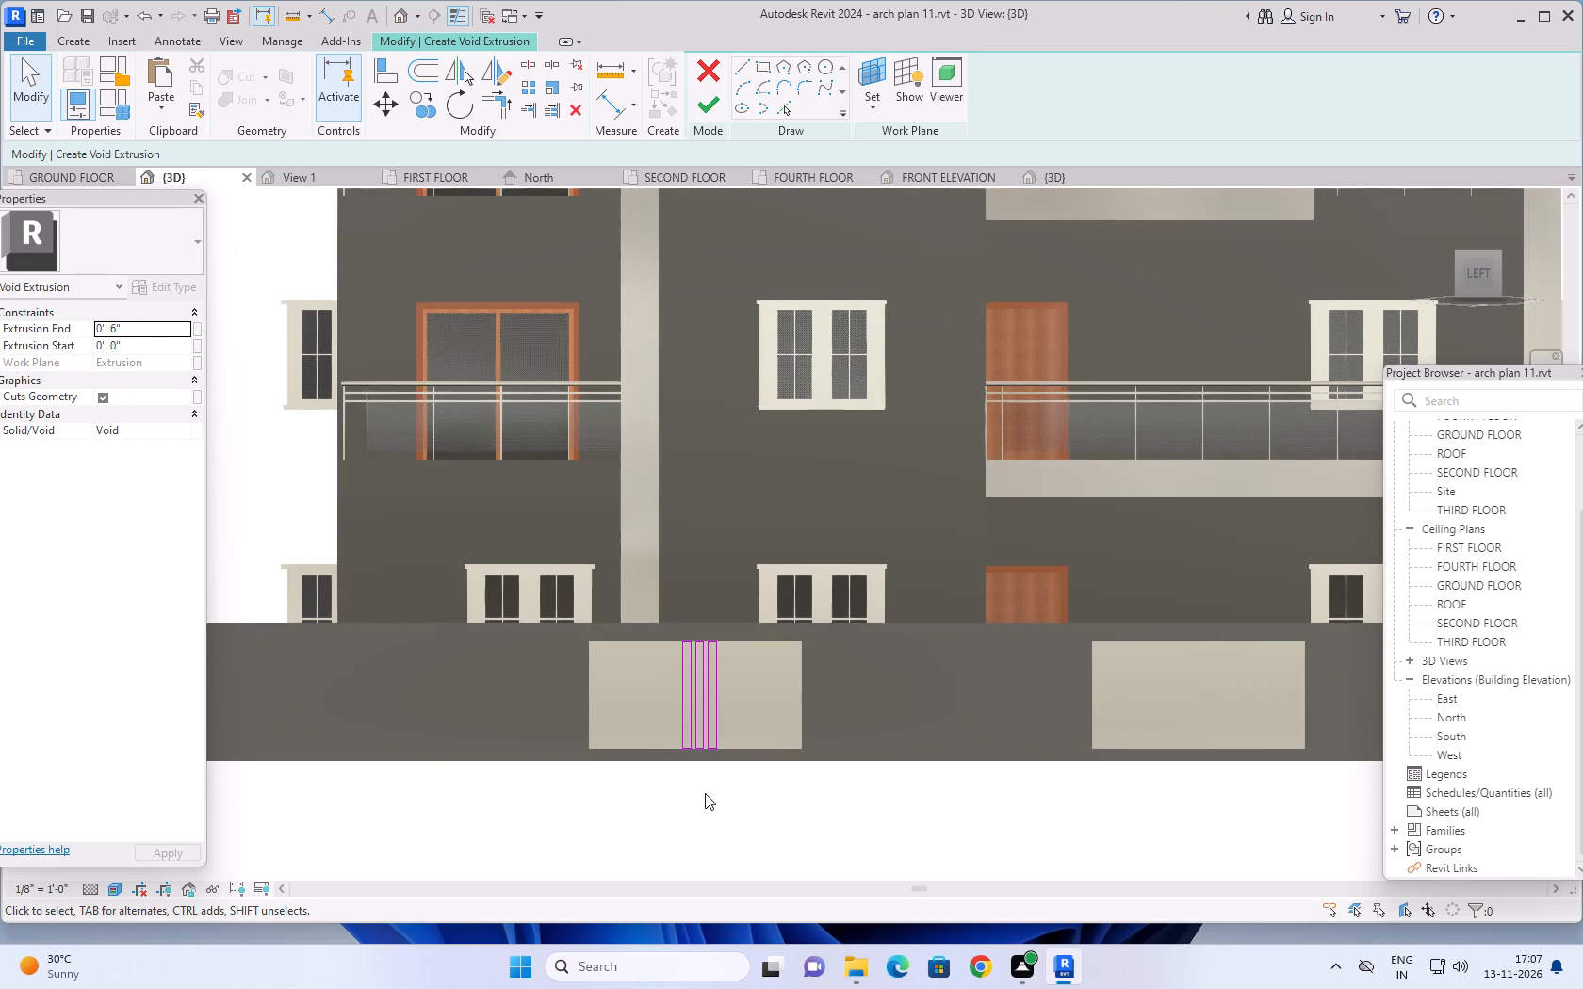
{"action": "middle_click_drag", "start_coordinate": [710, 798], "coordinate": [773, 803]}
{"action": "scroll", "coordinate": [762, 773], "scroll_direction": "up", "scroll_amount": 3}
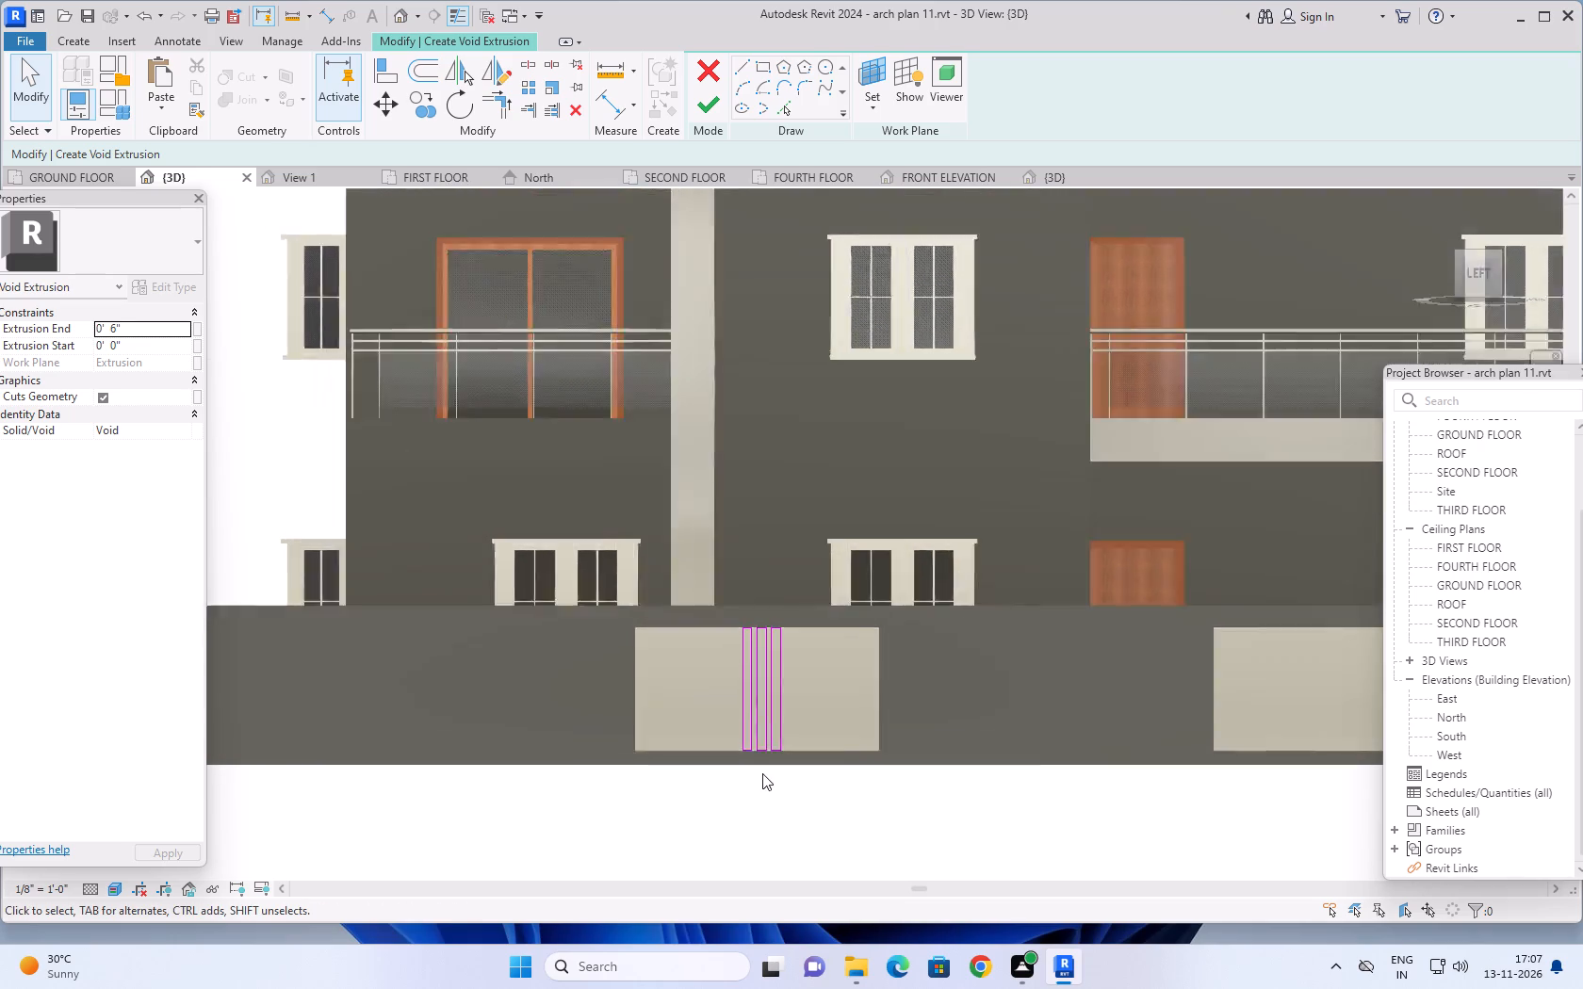
{"action": "scroll", "coordinate": [762, 773], "scroll_direction": "up", "scroll_amount": 3}
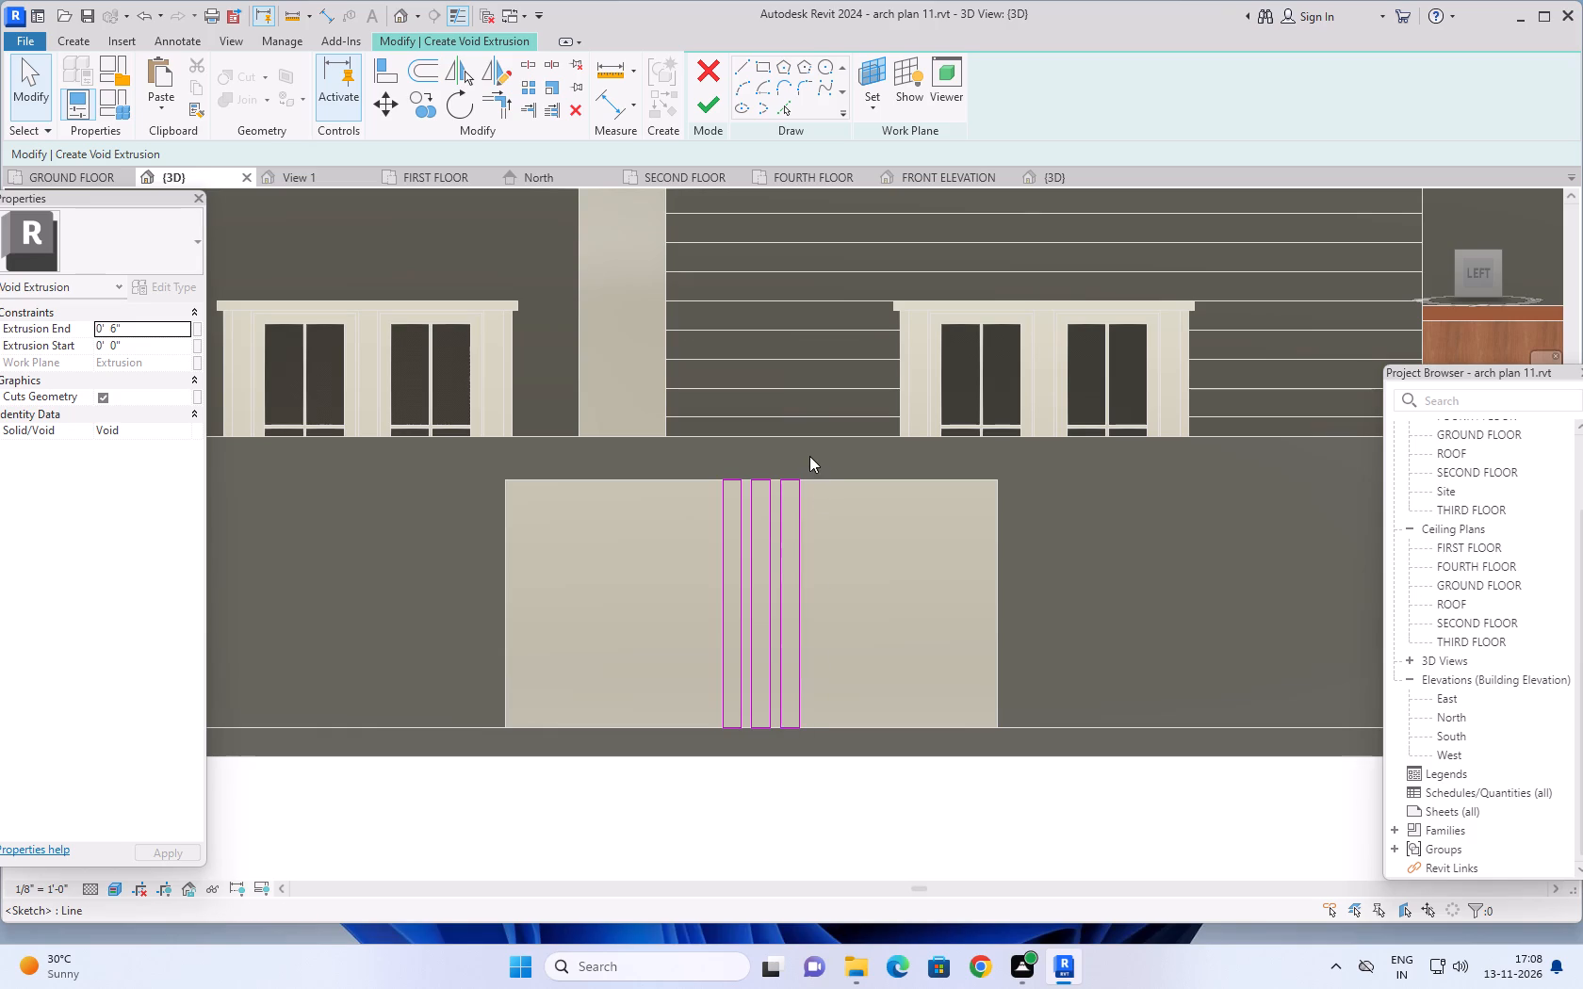
{"action": "left_click_drag", "start_coordinate": [804, 456], "coordinate": [775, 742]}
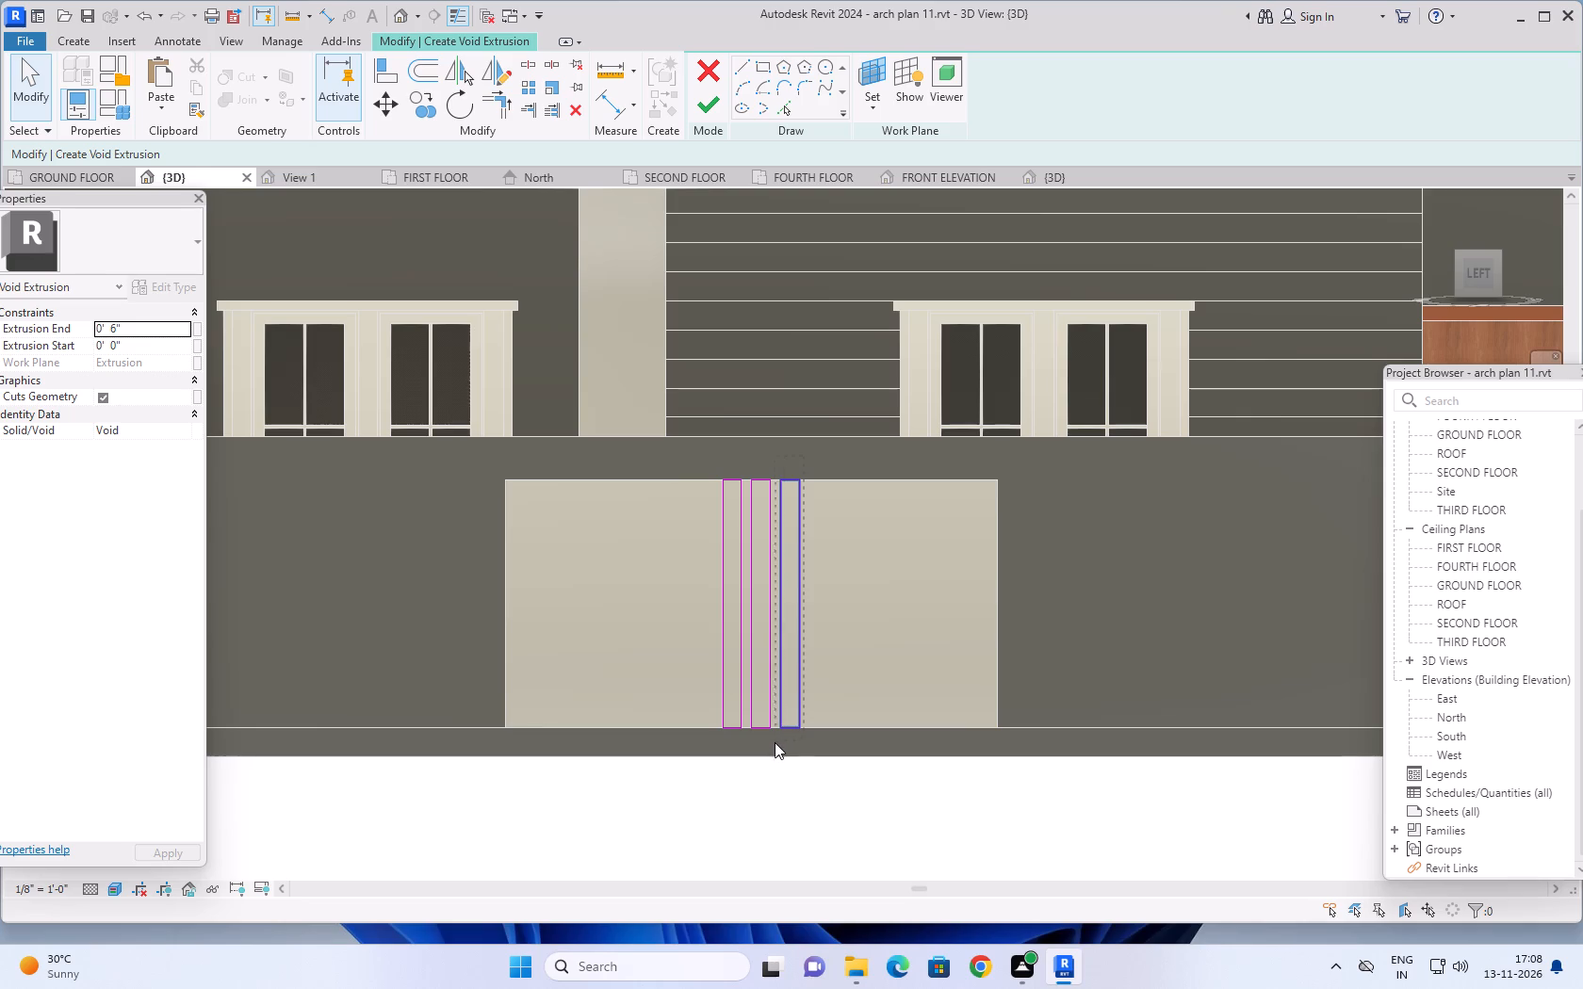
{"action": "left_click_drag", "start_coordinate": [775, 742], "coordinate": [775, 750]}
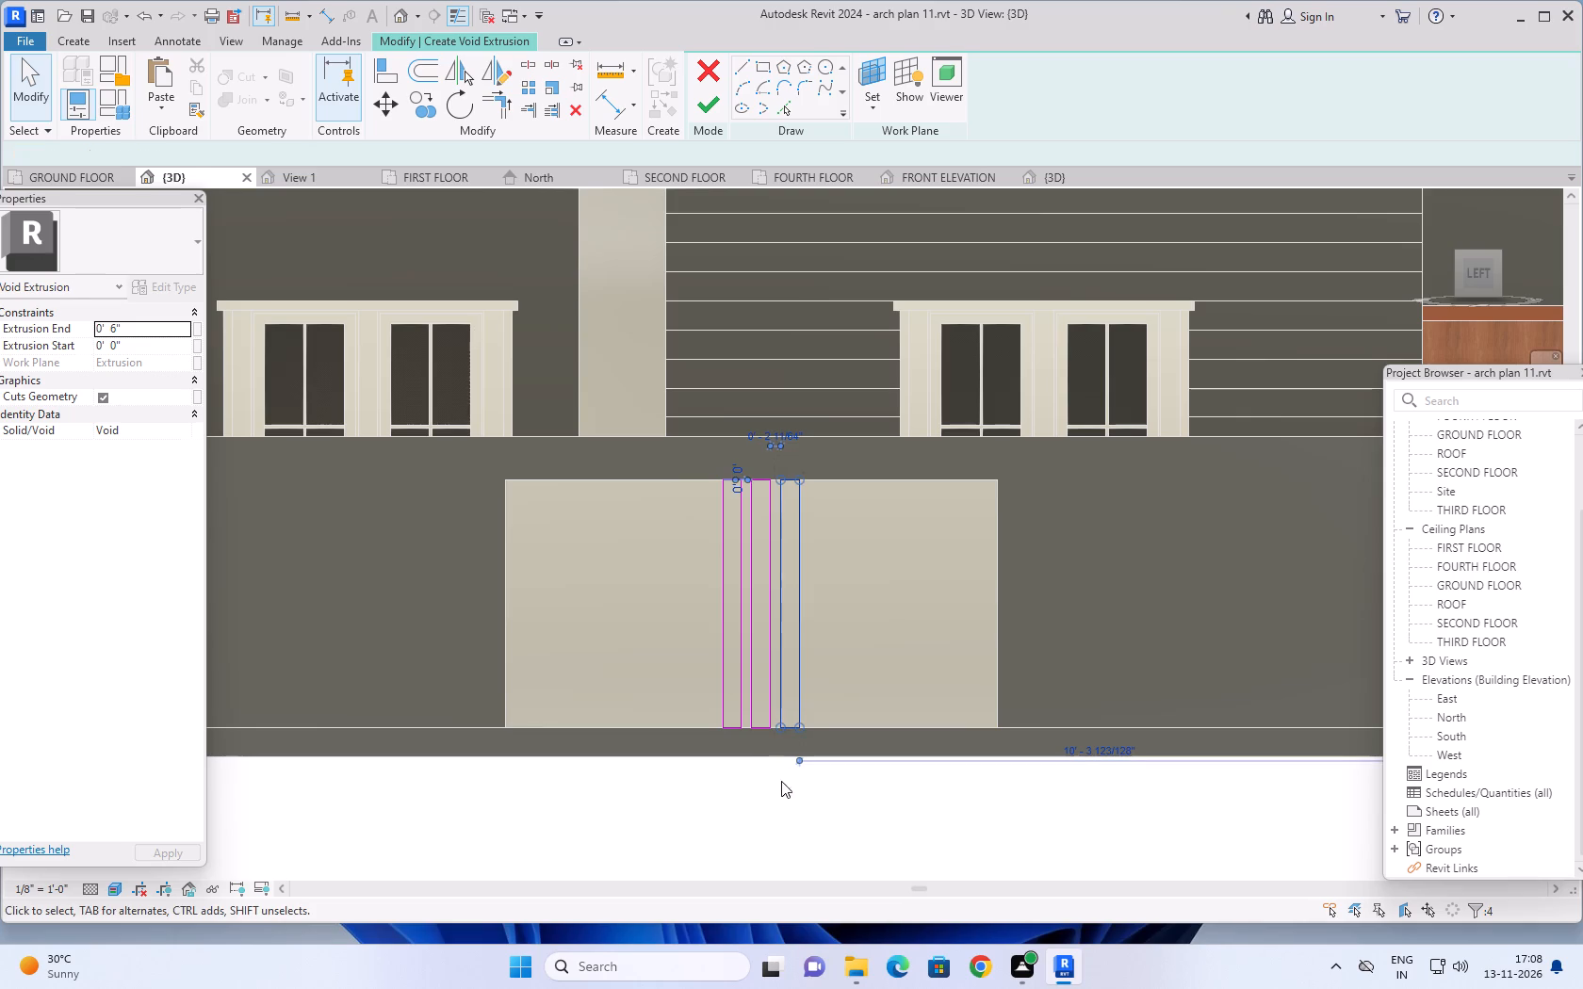
{"action": "key", "text": "Right"}
{"action": "key", "text": "Right"}
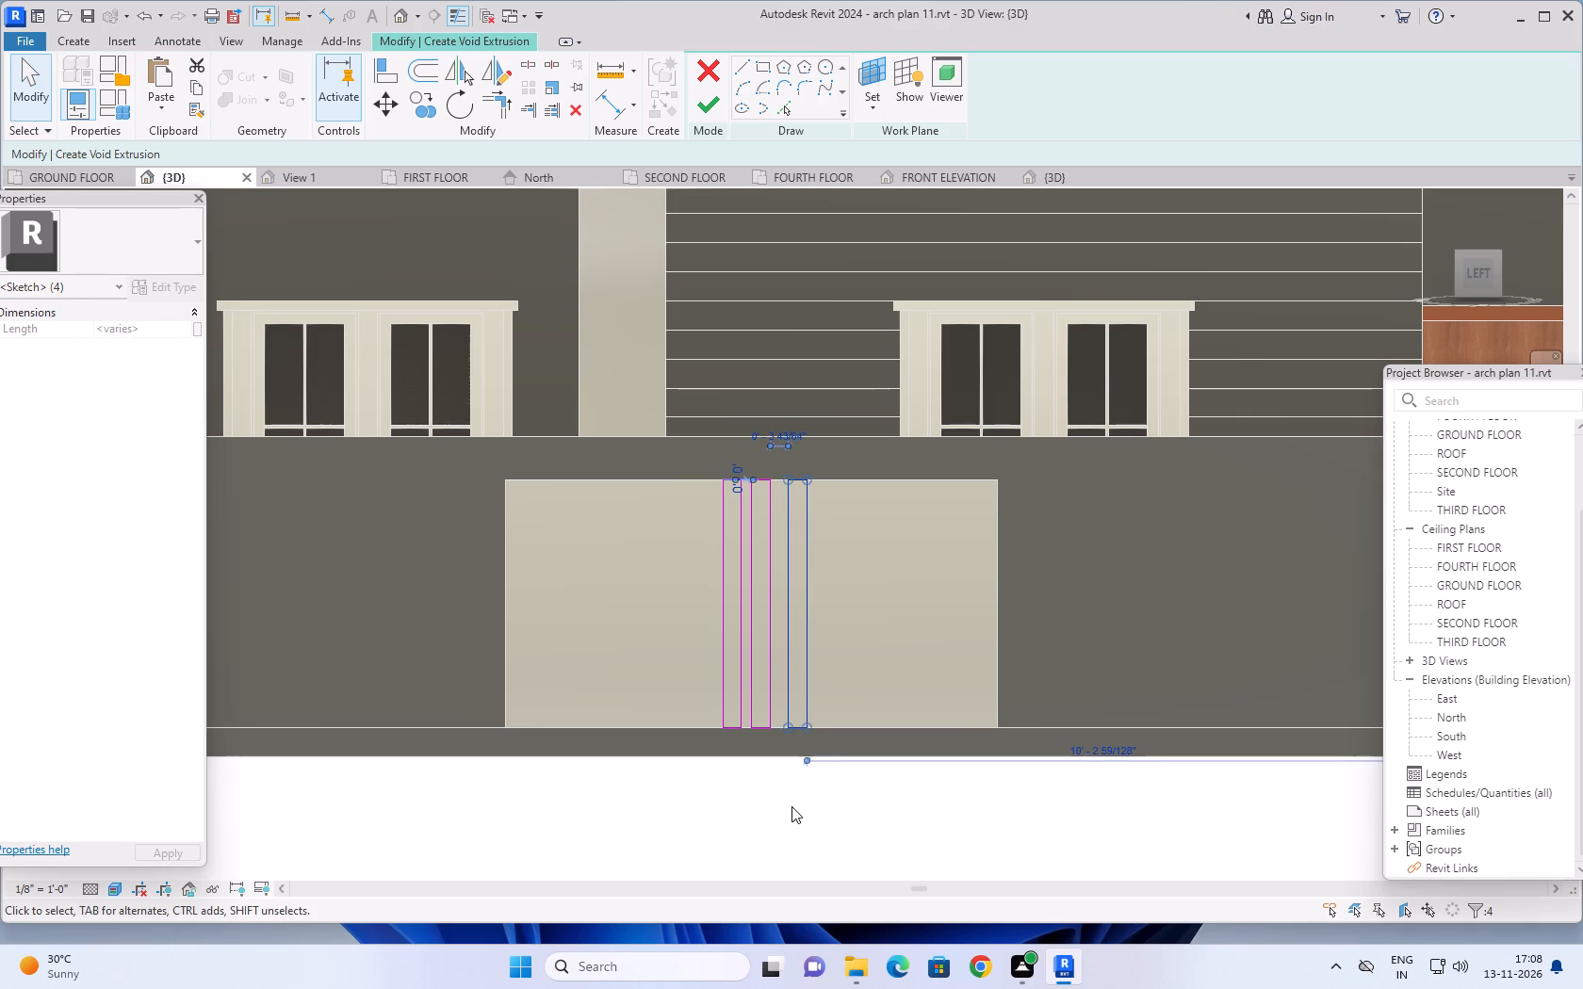
{"action": "key", "text": "Right"}
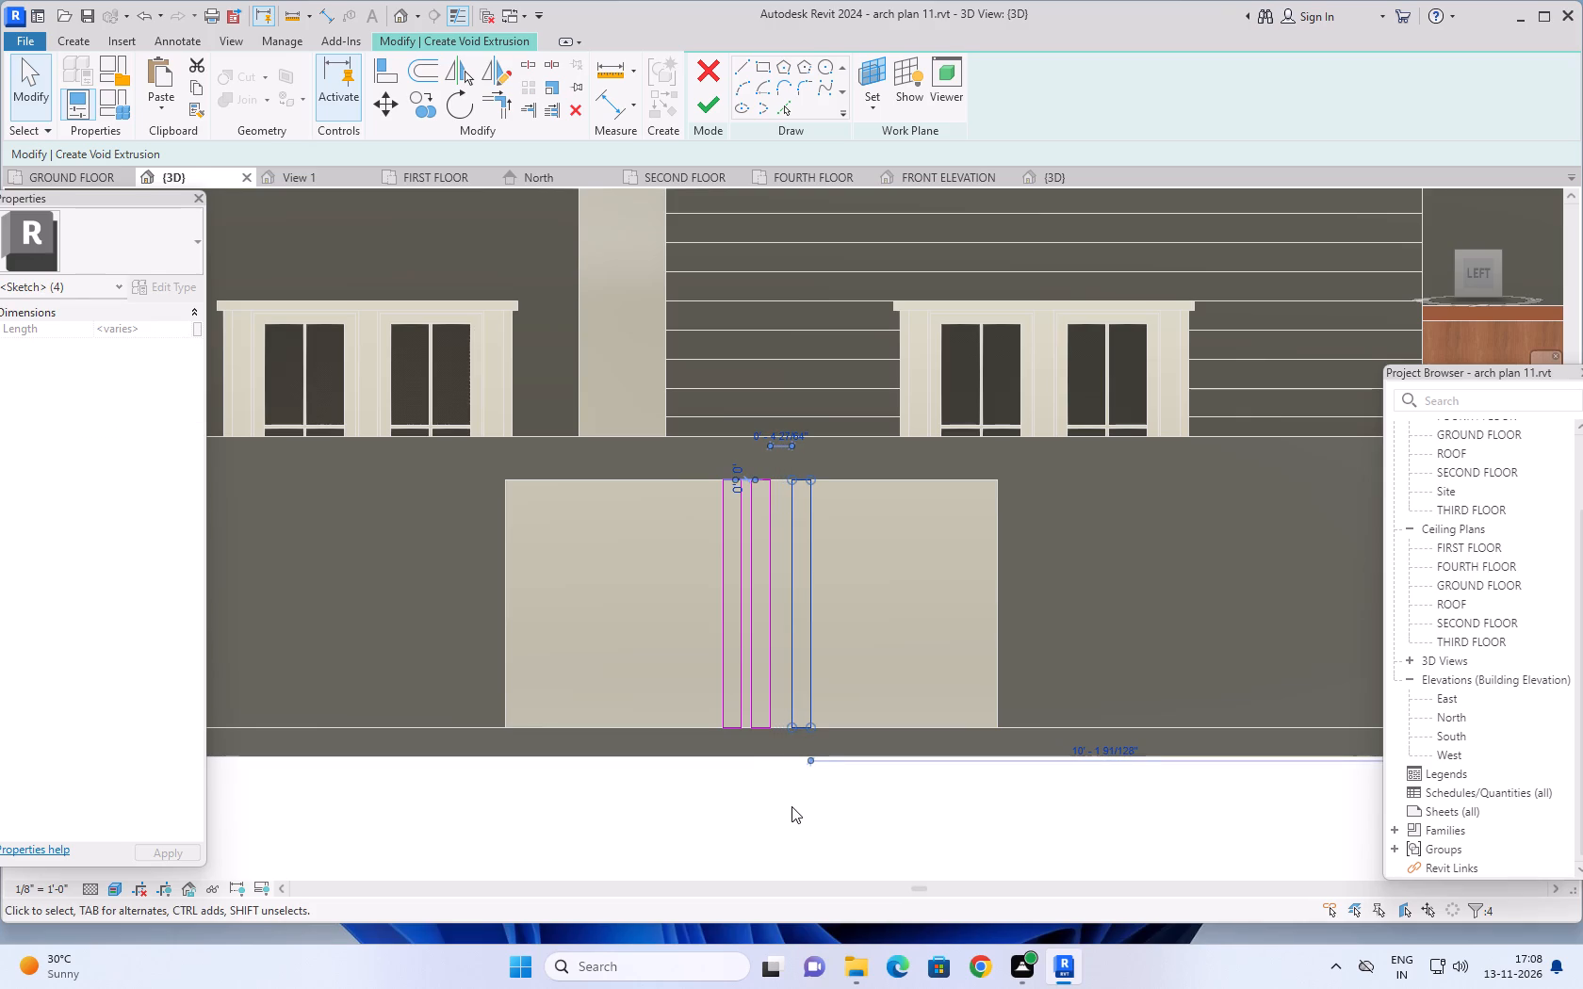
{"action": "key", "text": "Right"}
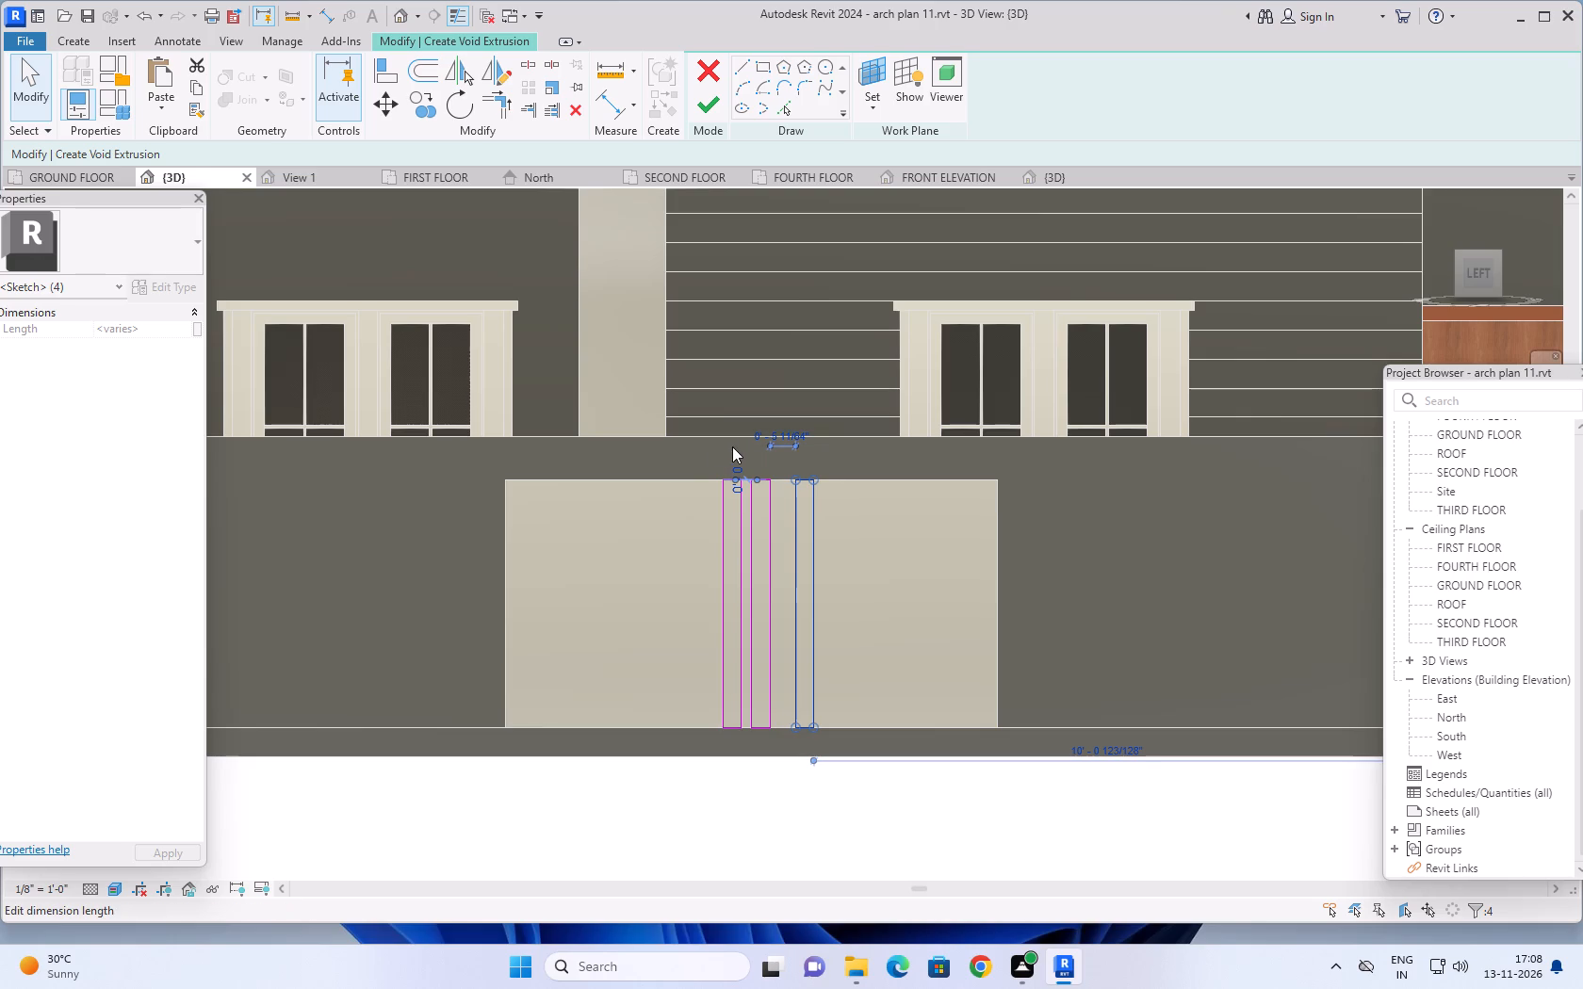
{"action": "left_click", "coordinate": [691, 449]}
Nudge the leftmost groove rectangle away from the central one until the gap between them is about 6".
{"action": "left_click_drag", "start_coordinate": [743, 451], "coordinate": [732, 526]}
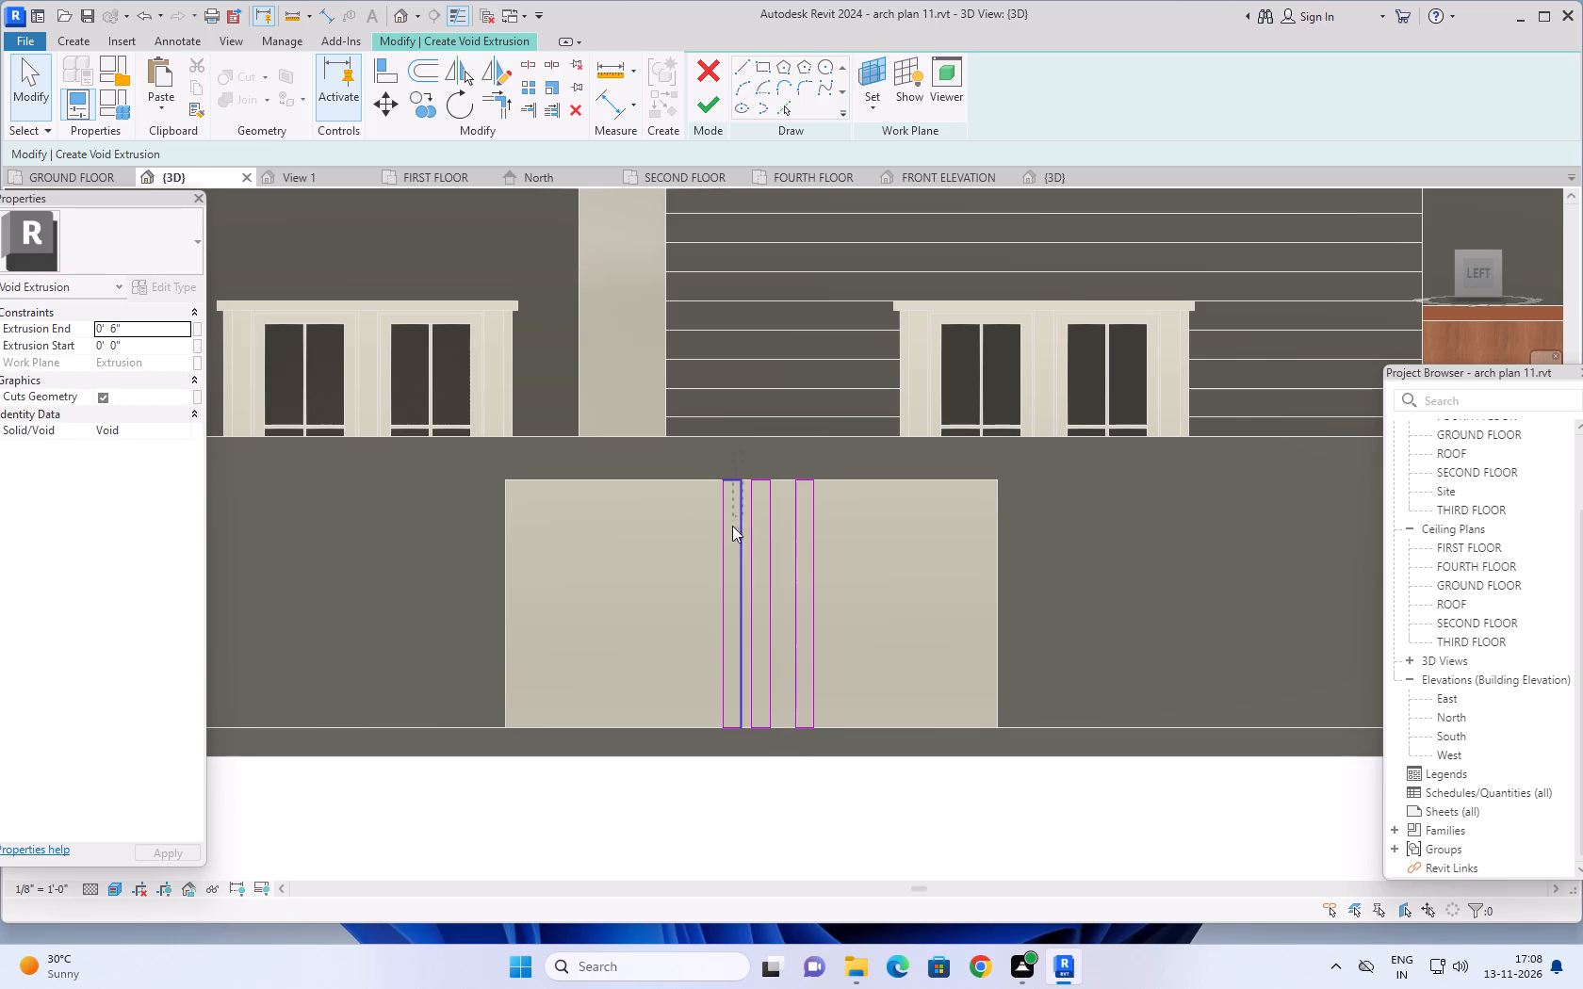
{"action": "left_click_drag", "start_coordinate": [732, 526], "coordinate": [711, 744]}
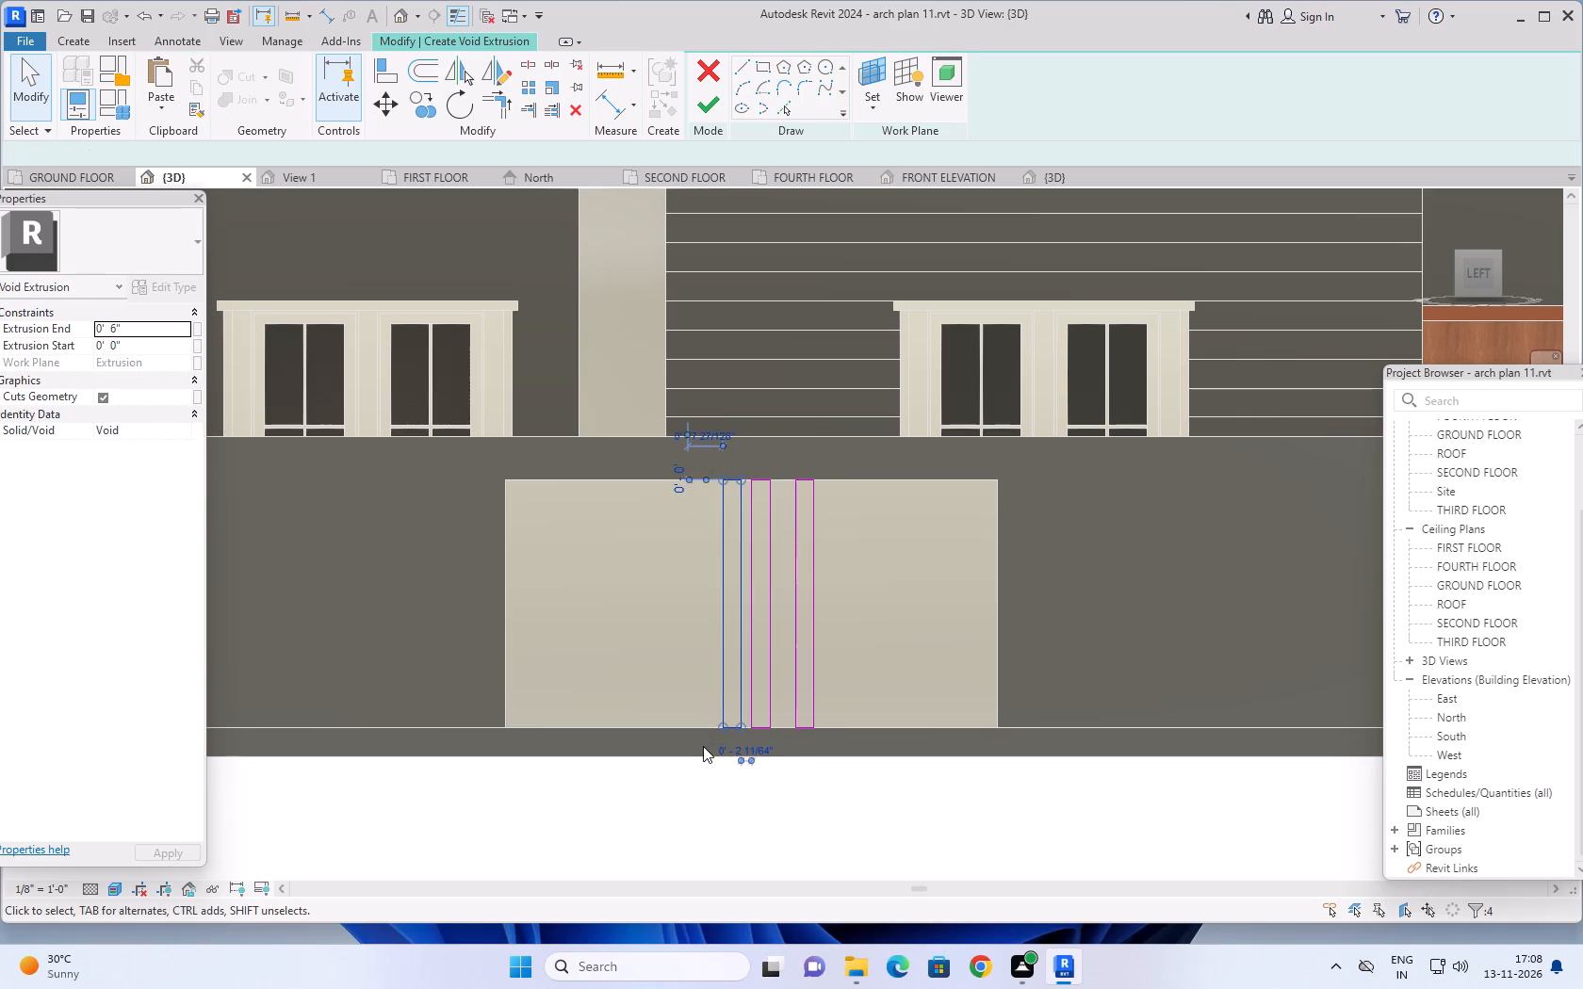
{"action": "key", "text": "Left"}
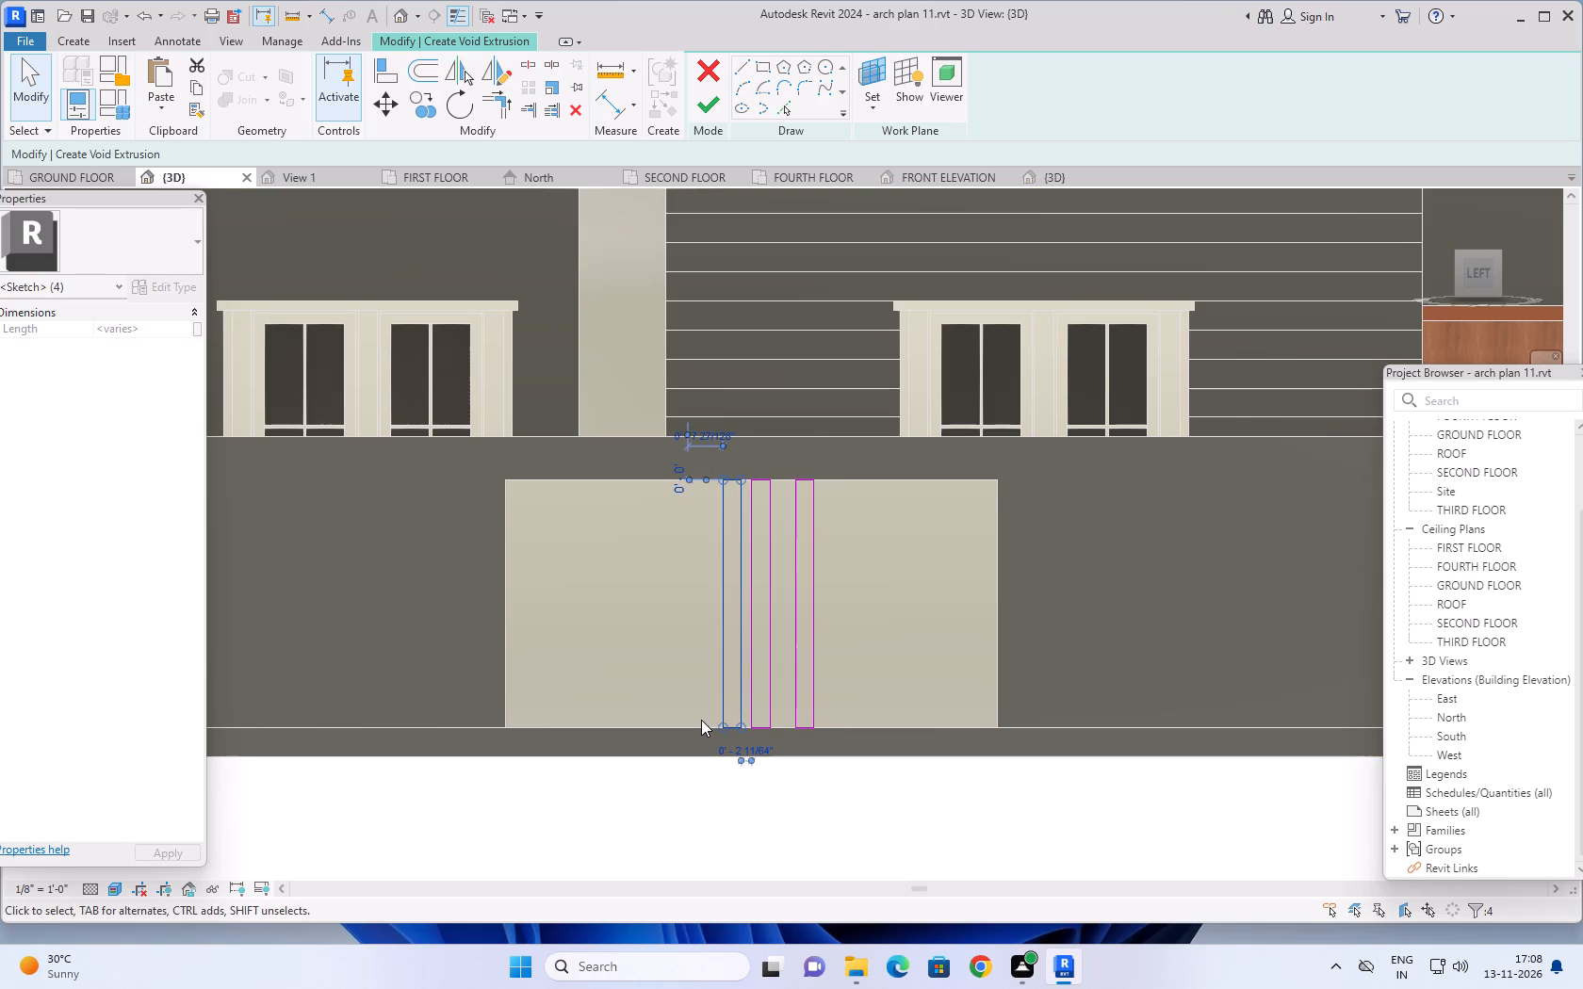
{"action": "key", "text": "Left"}
{"action": "key", "text": "Left"}
{"action": "key", "text": "Left"}
{"action": "key", "text": "Left"}
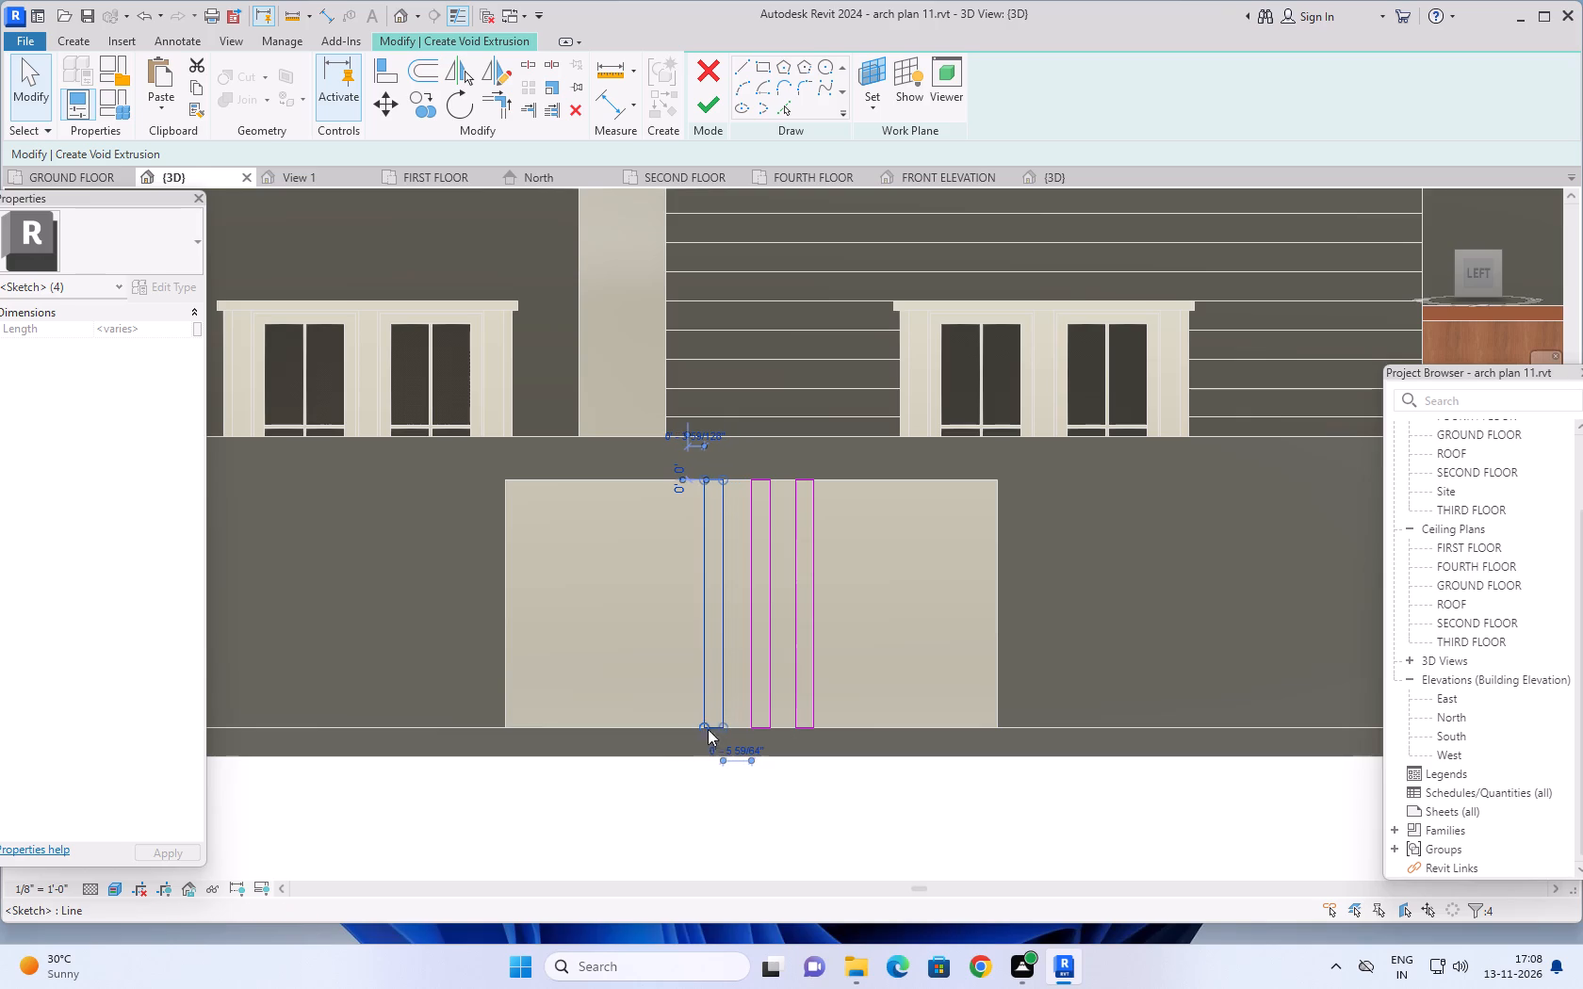
{"action": "key", "text": "Escape"}
Copy the three groove rectangles about 19' 10" horizontally, from the central groove's top midpoint to the top-edge midpoint of the right-hand wall panel.
{"action": "scroll", "coordinate": [715, 777], "scroll_direction": "down", "scroll_amount": 2}
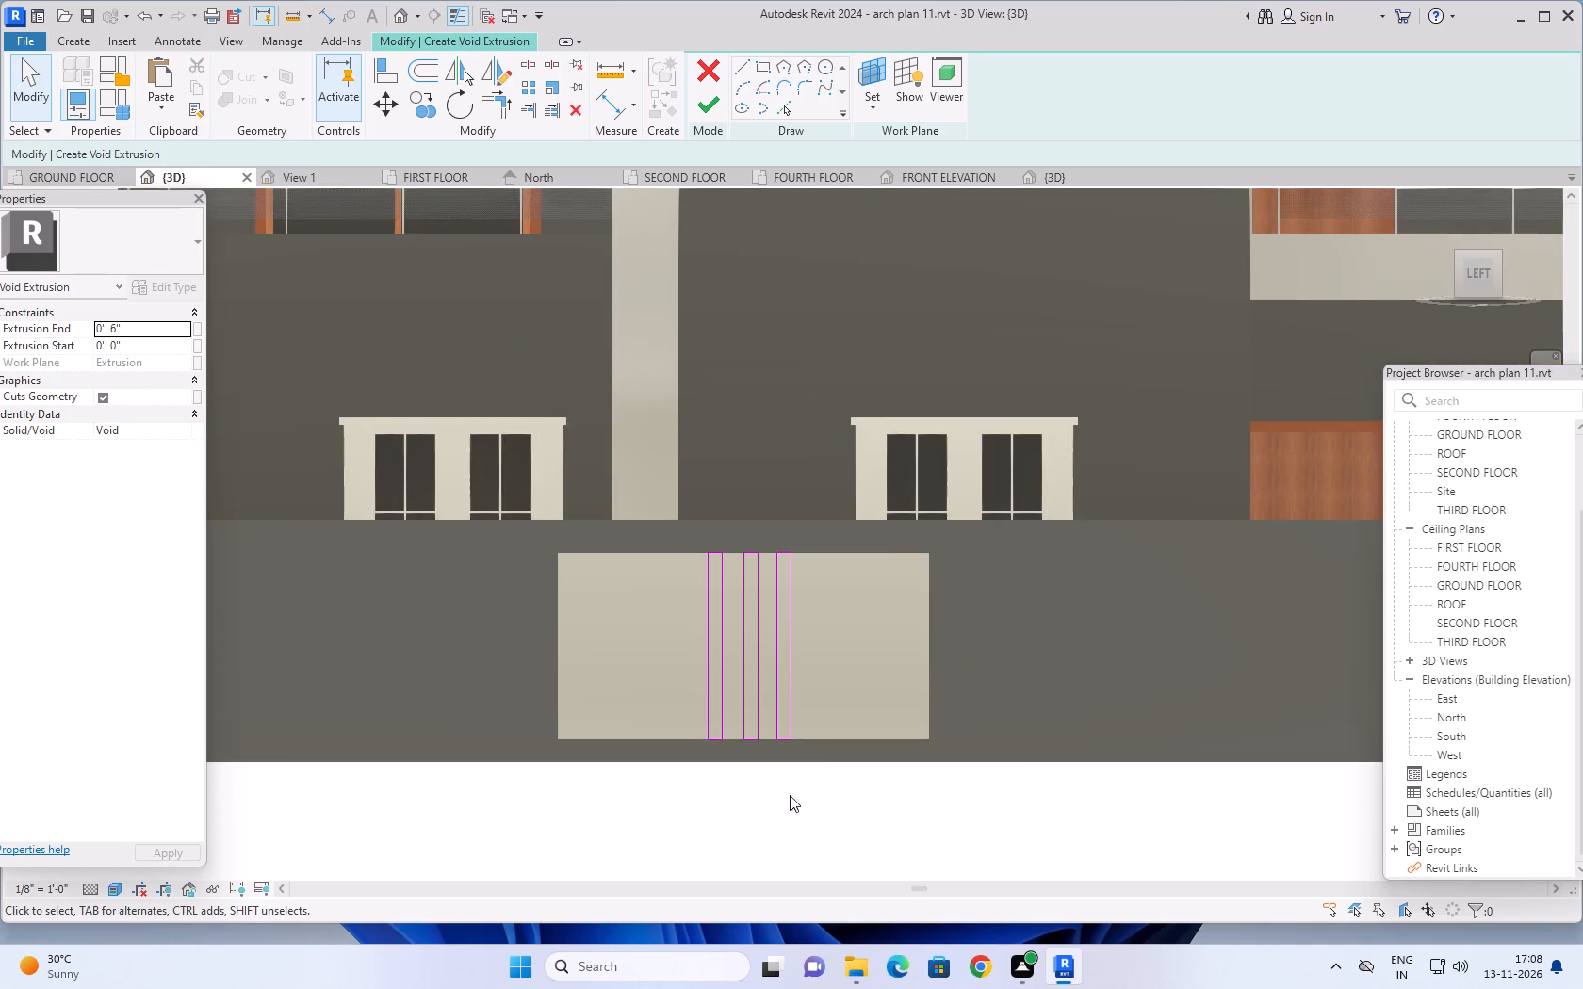
{"action": "middle_click_drag", "start_coordinate": [806, 798], "coordinate": [818, 804]}
{"action": "scroll", "coordinate": [818, 806], "scroll_direction": "down", "scroll_amount": 3}
{"action": "middle_click_drag", "start_coordinate": [854, 816], "coordinate": [835, 816]}
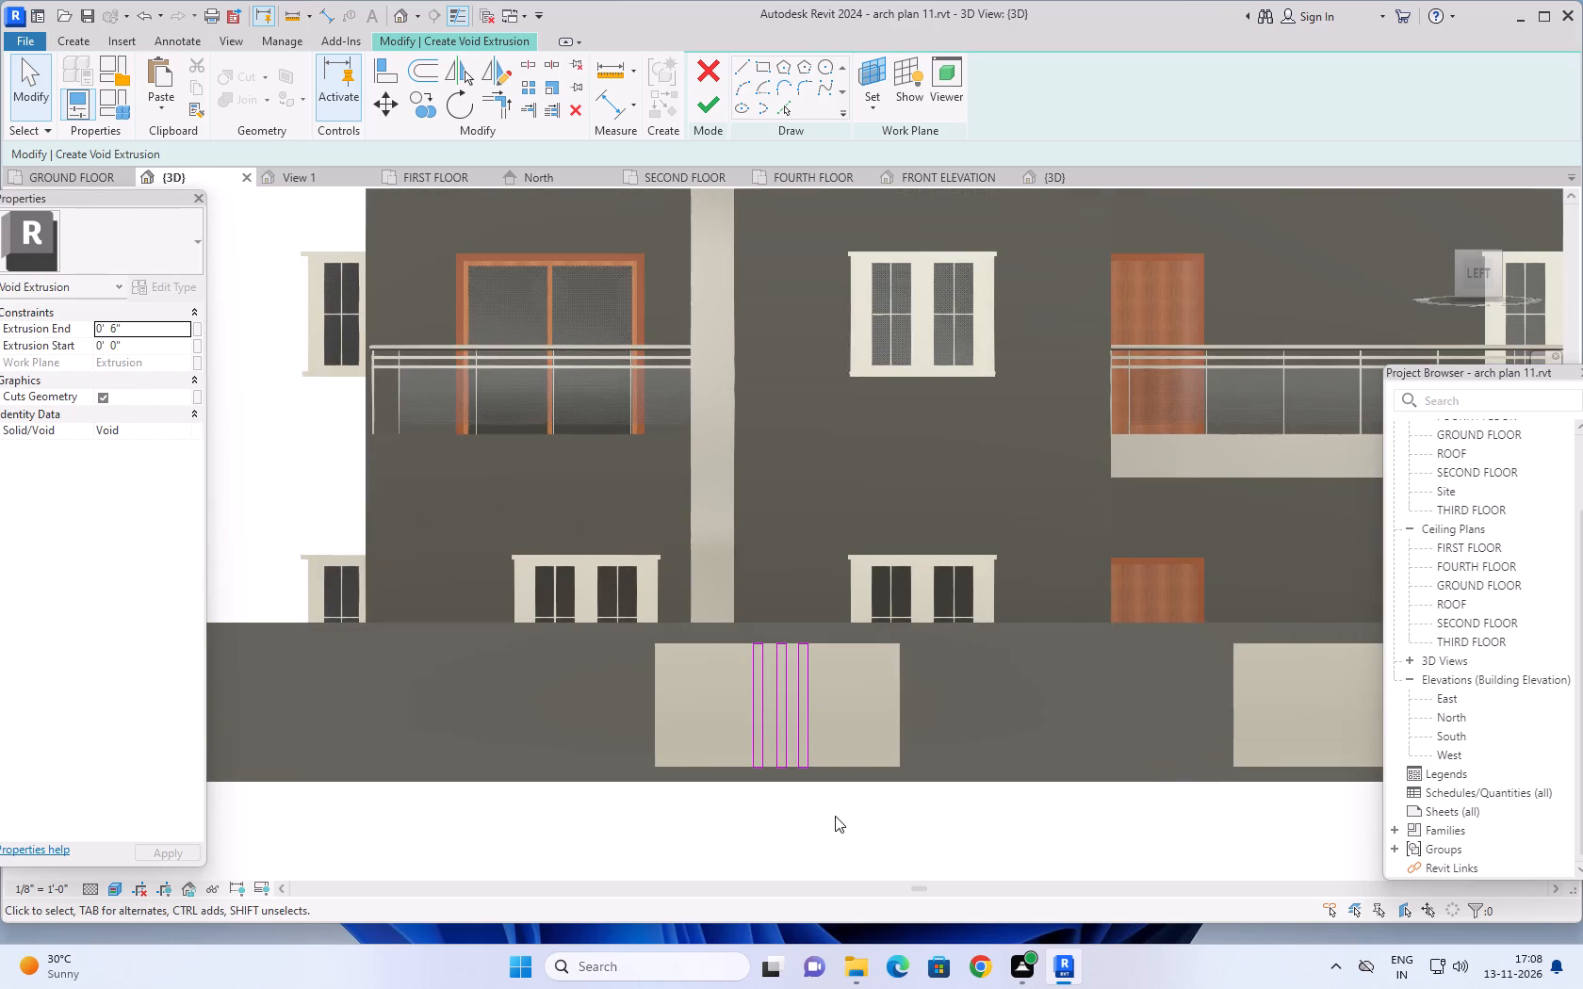
{"action": "middle_click_drag", "start_coordinate": [835, 816], "coordinate": [795, 819]}
{"action": "scroll", "coordinate": [810, 820], "scroll_direction": "down", "scroll_amount": 1}
{"action": "middle_click_drag", "start_coordinate": [822, 831], "coordinate": [772, 807]}
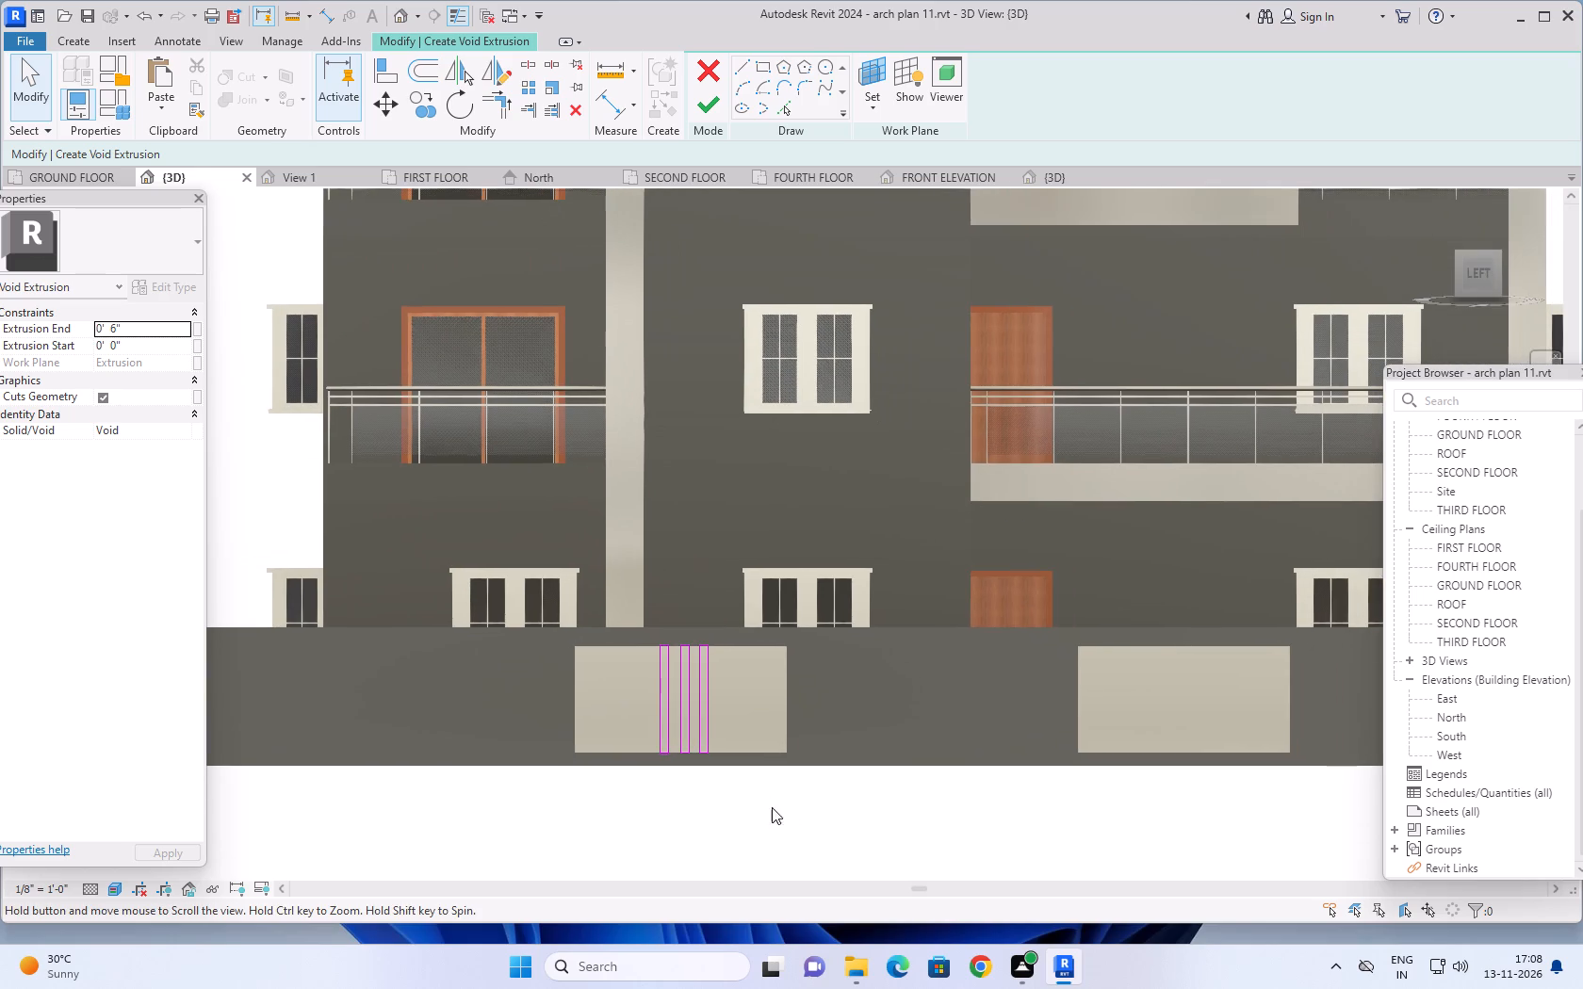
{"action": "left_click_drag", "start_coordinate": [713, 621], "coordinate": [682, 772]}
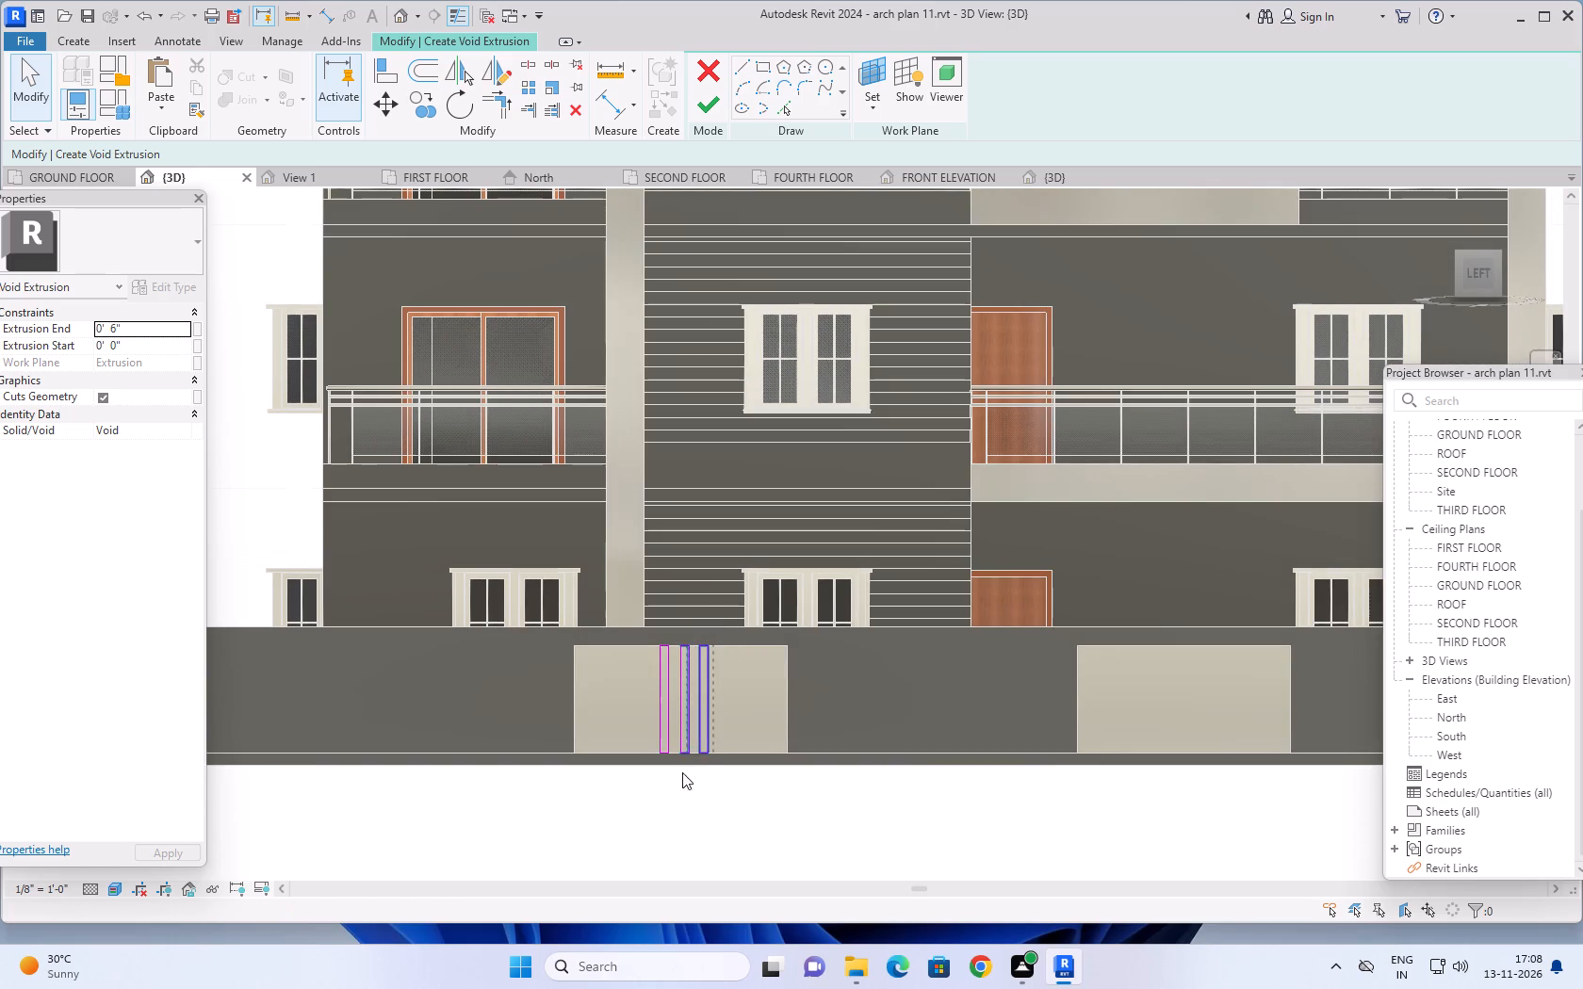
{"action": "left_click_drag", "start_coordinate": [682, 772], "coordinate": [643, 802]}
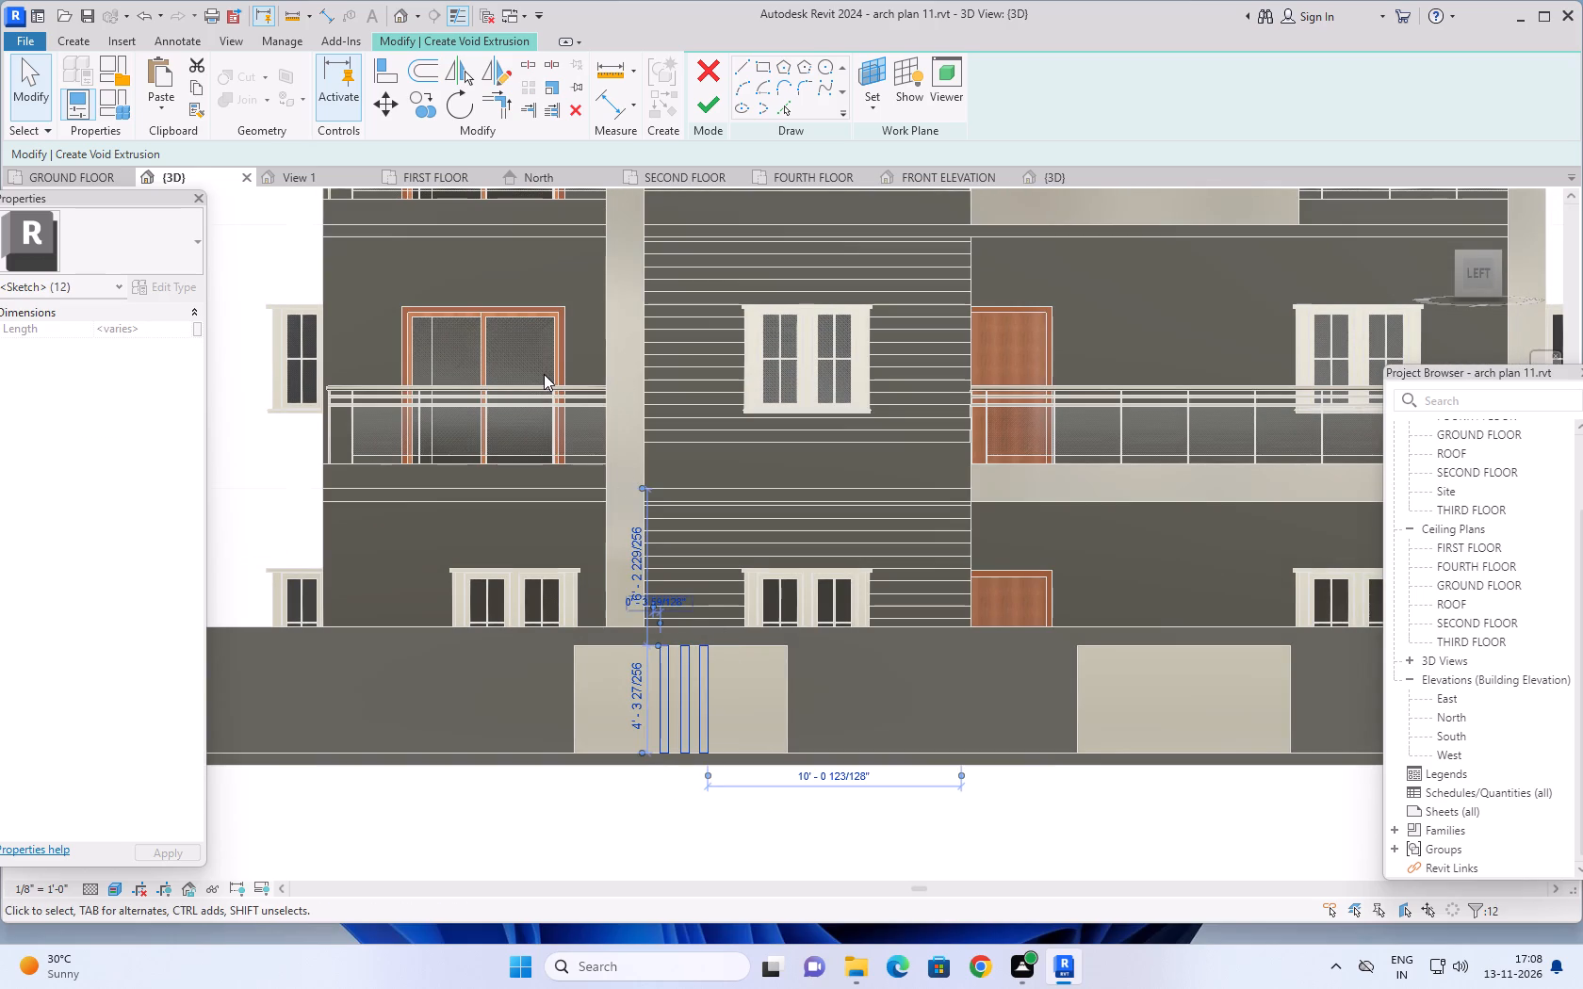
{"action": "left_click", "coordinate": [422, 105]}
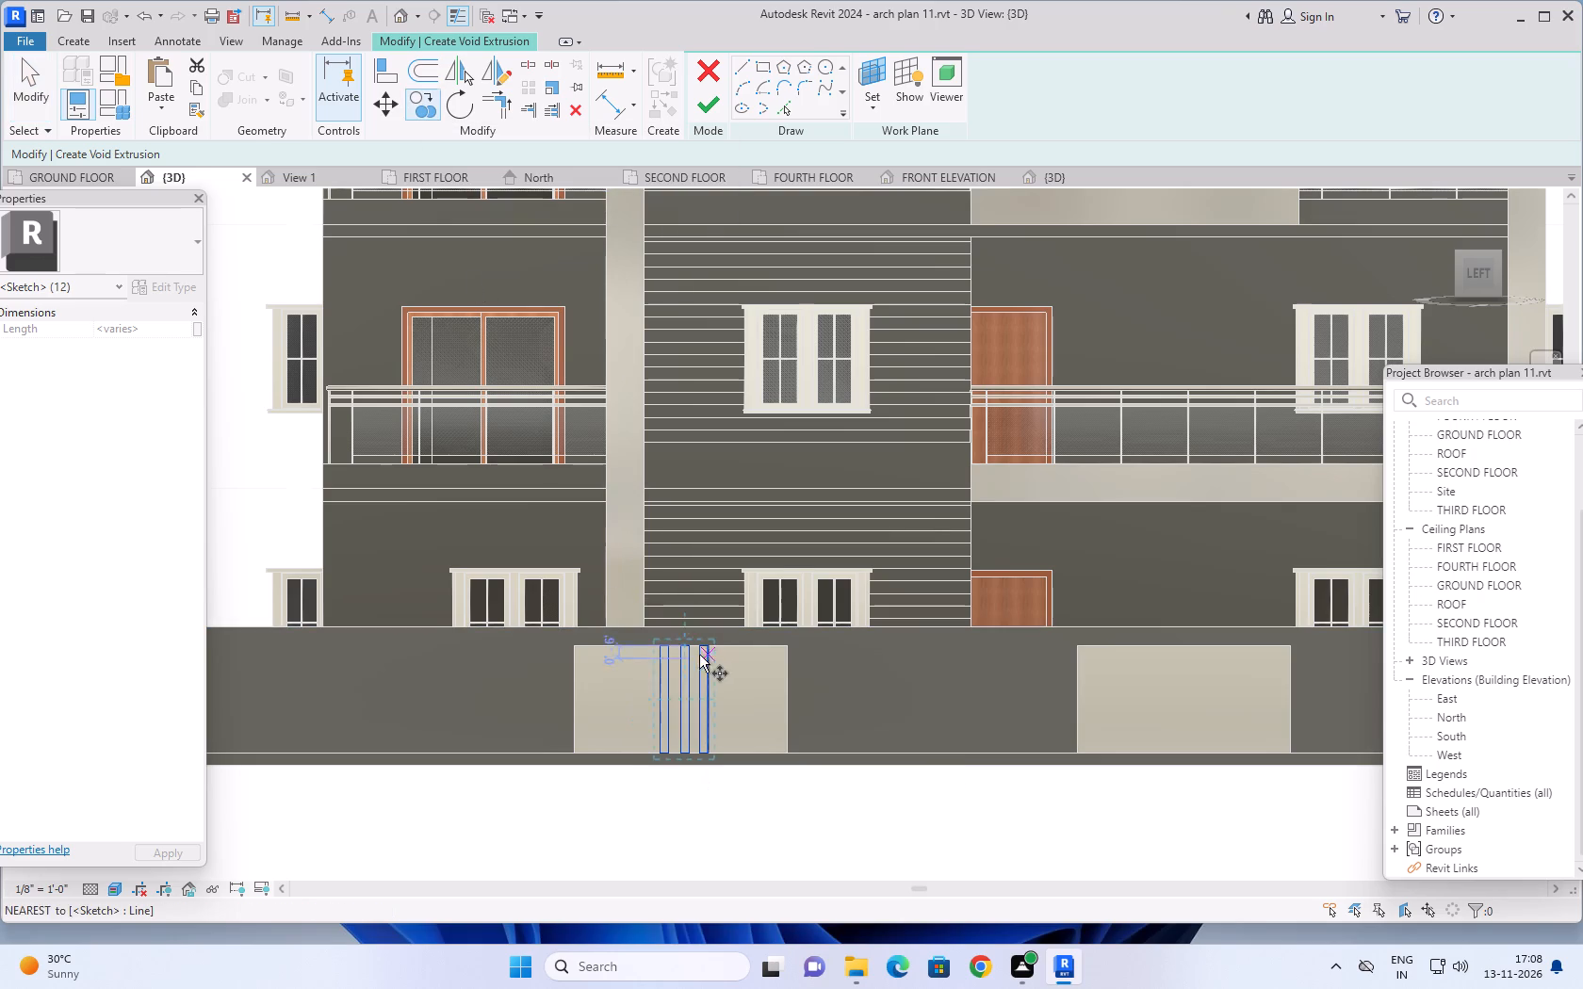
{"action": "scroll", "coordinate": [692, 653], "scroll_direction": "up", "scroll_amount": 7}
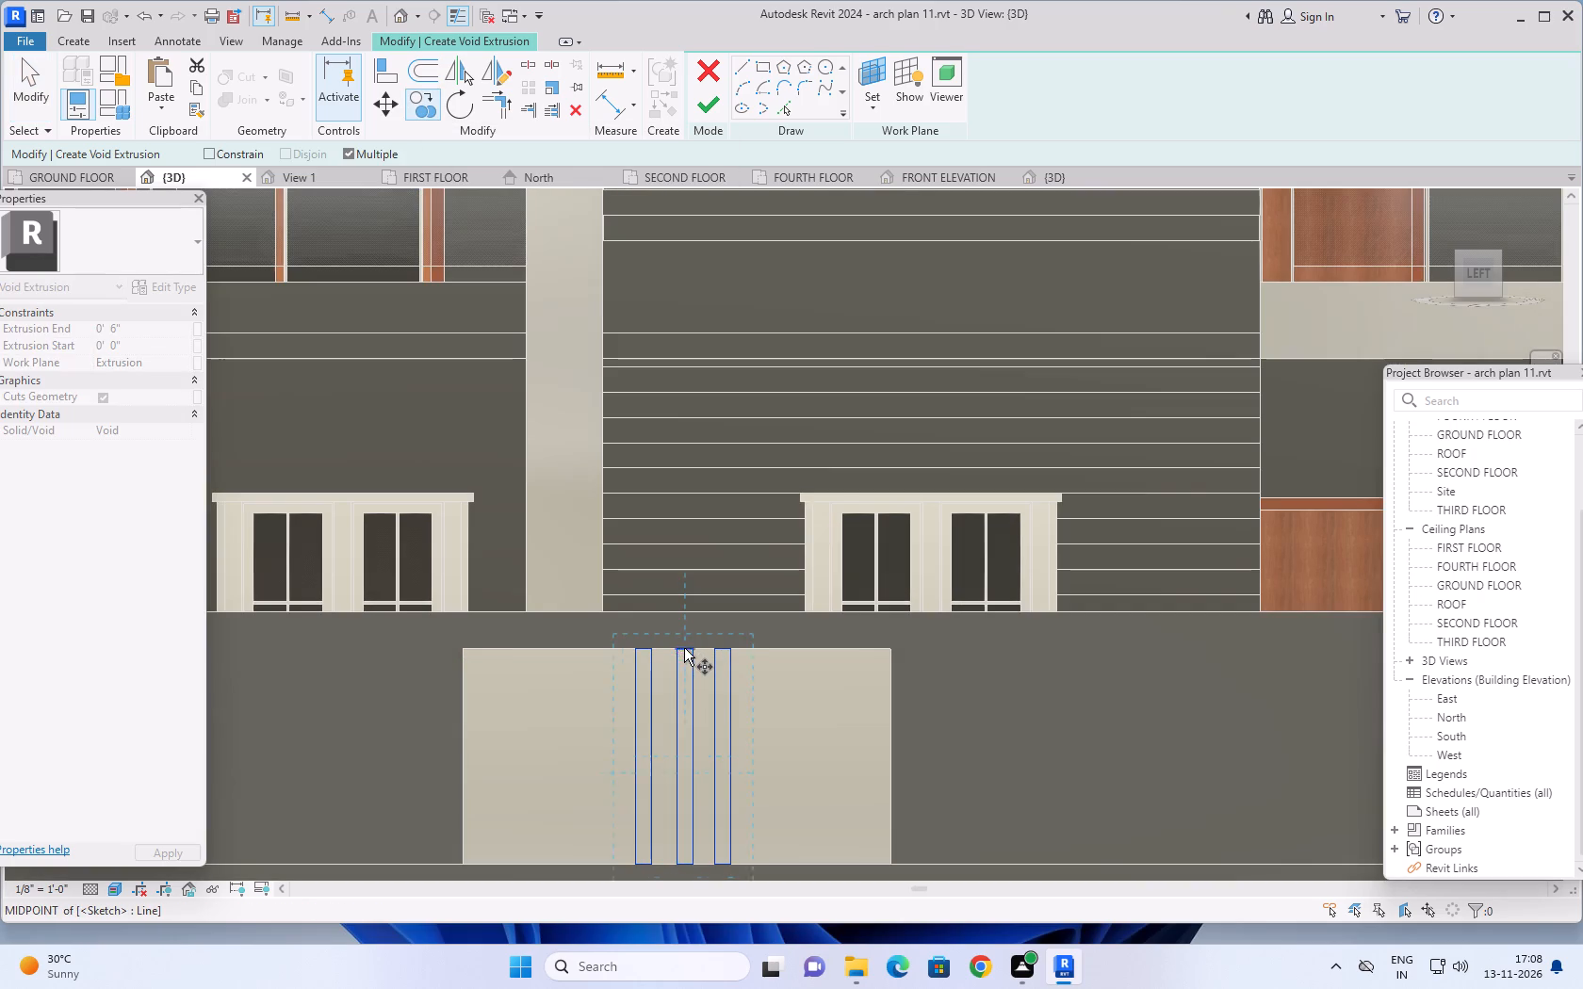
{"action": "scroll", "coordinate": [684, 648], "scroll_direction": "up", "scroll_amount": 5}
{"action": "left_click", "coordinate": [686, 648]}
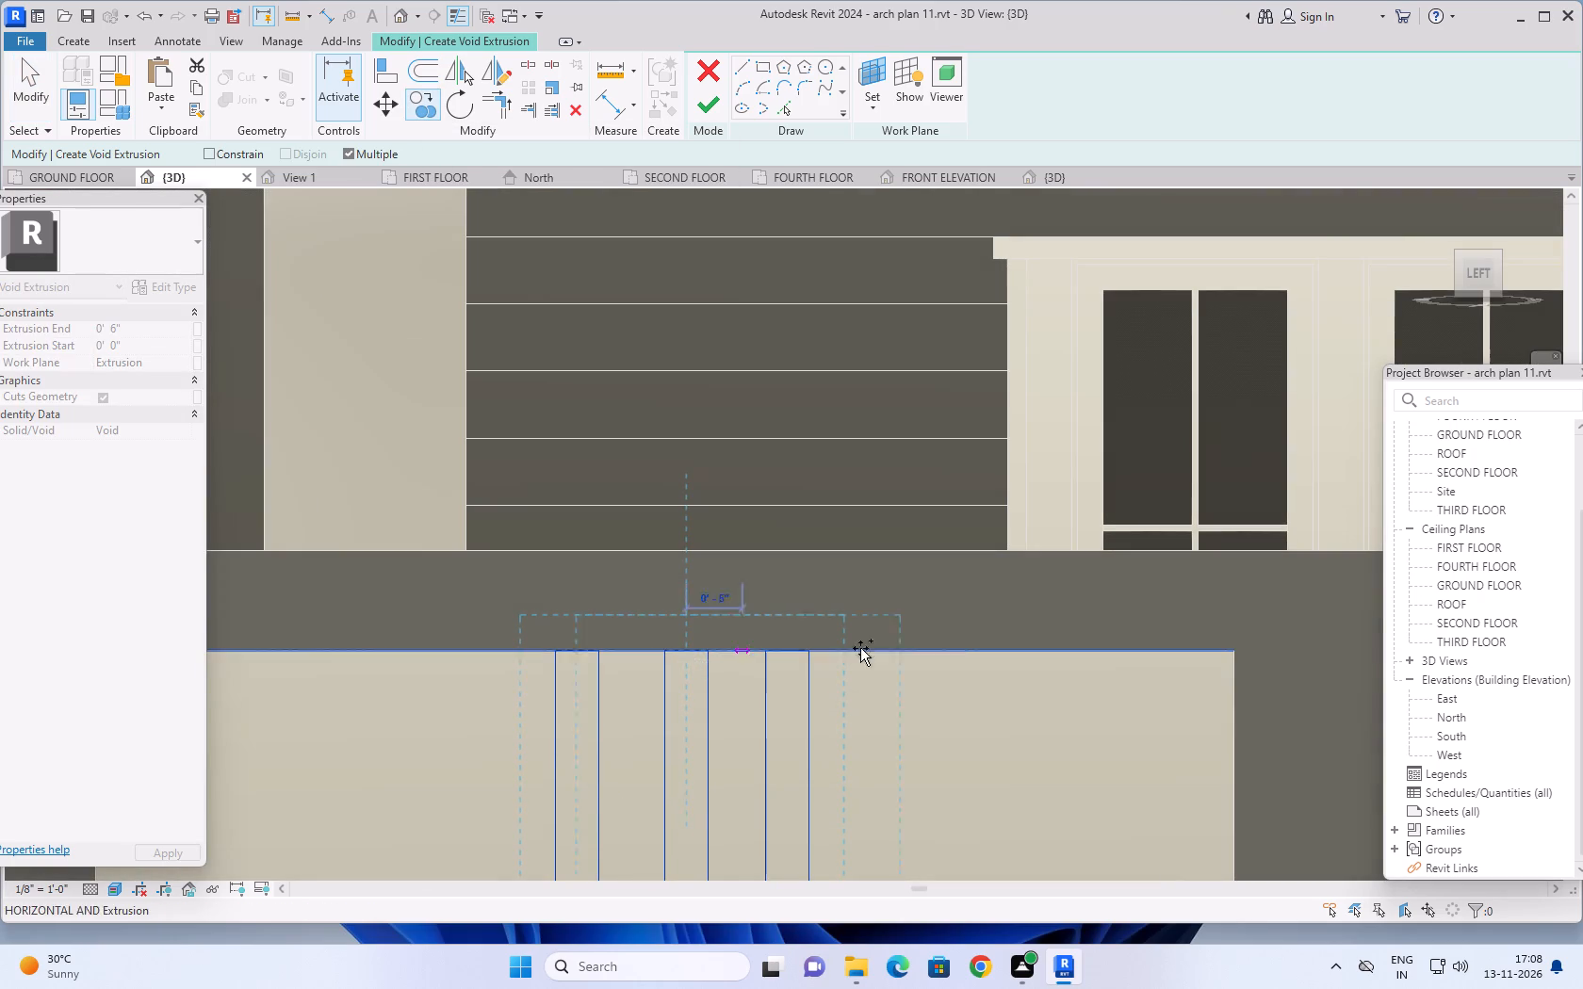
{"action": "scroll", "coordinate": [1147, 653], "scroll_direction": "down", "scroll_amount": 5}
{"action": "middle_click_drag", "start_coordinate": [1202, 645], "coordinate": [656, 641]}
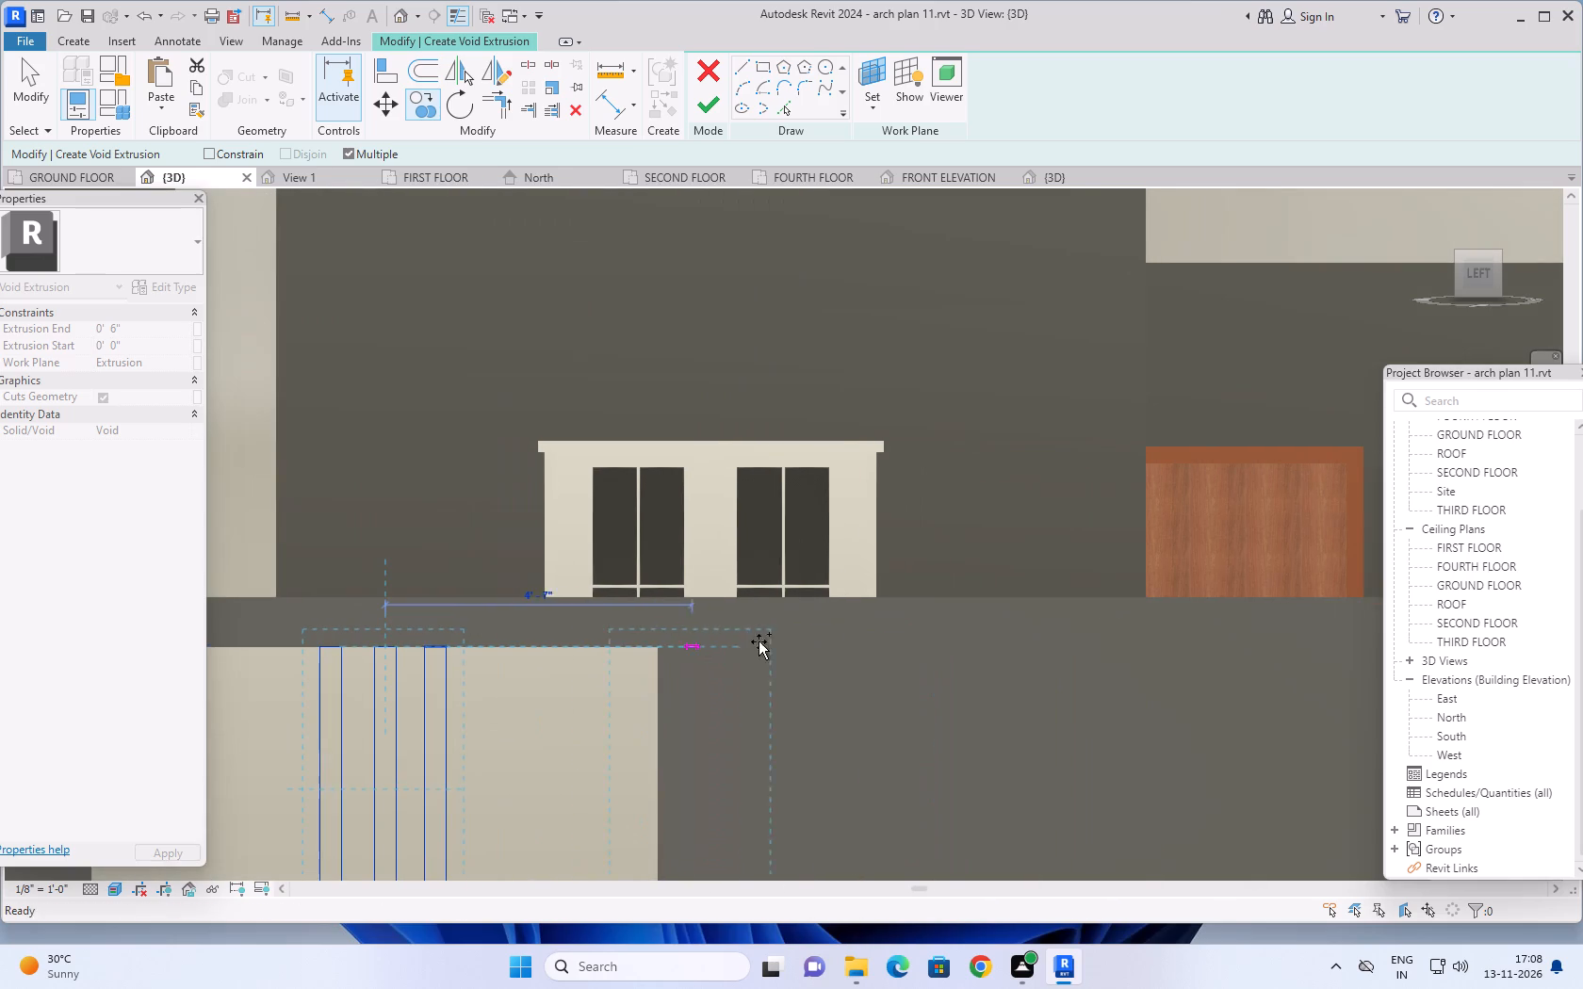
{"action": "scroll", "coordinate": [1073, 661], "scroll_direction": "down", "scroll_amount": 4}
{"action": "middle_click_drag", "start_coordinate": [1134, 675], "coordinate": [711, 631]}
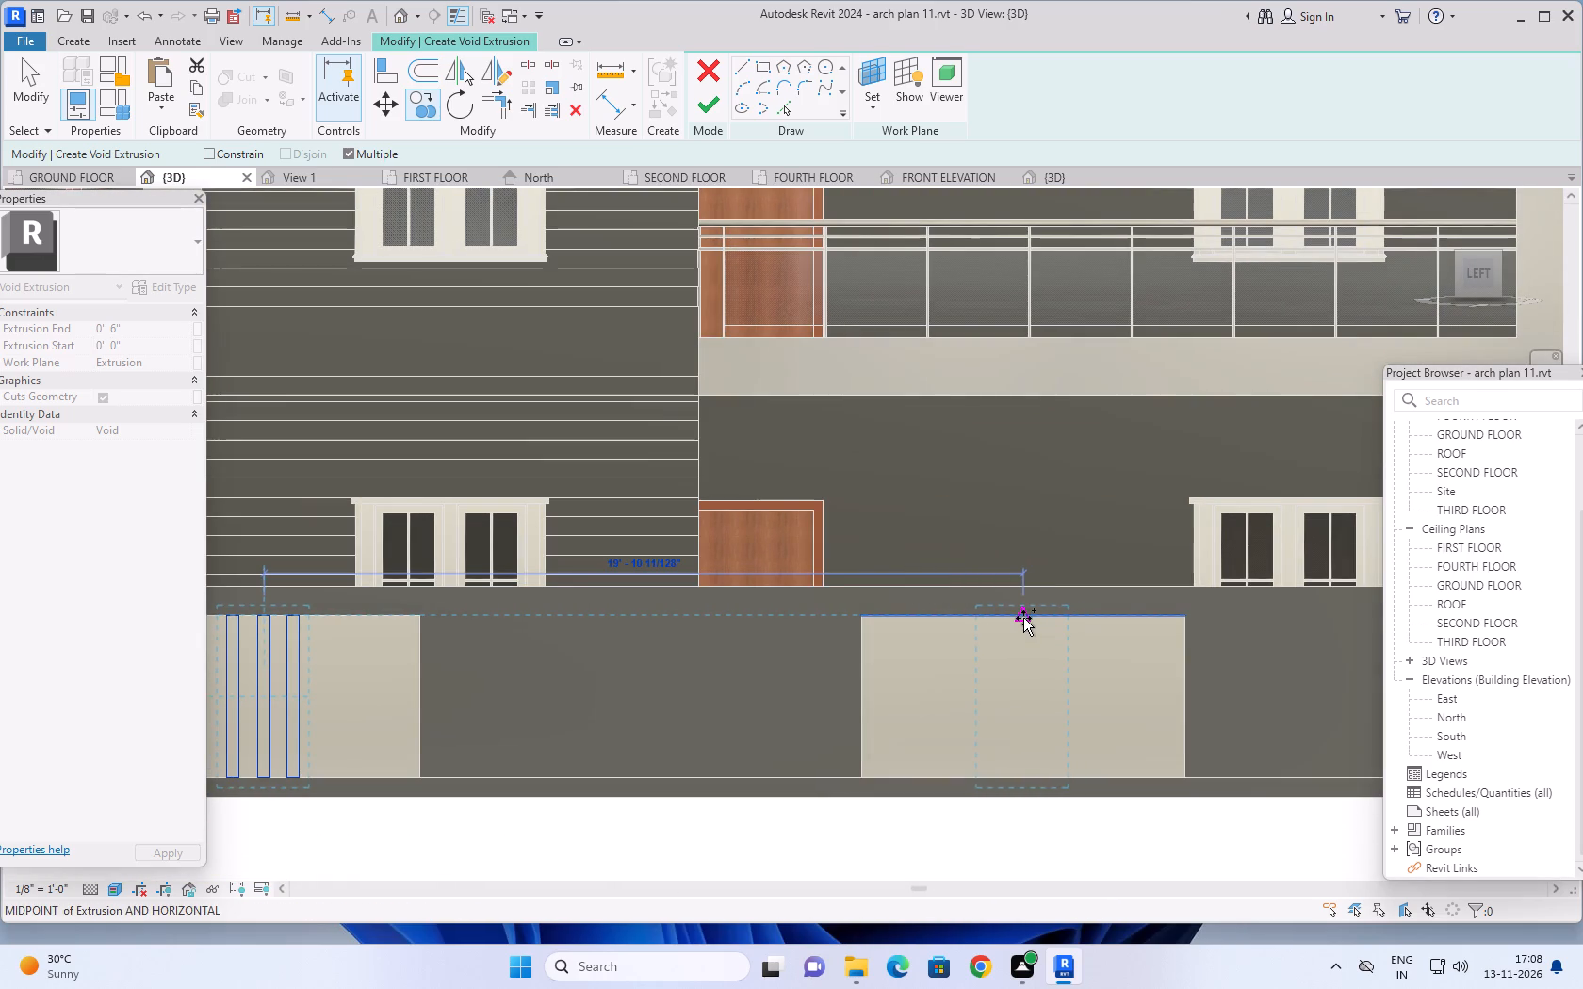
{"action": "left_click", "coordinate": [1023, 618]}
{"action": "scroll", "coordinate": [956, 697], "scroll_direction": "down", "scroll_amount": 4}
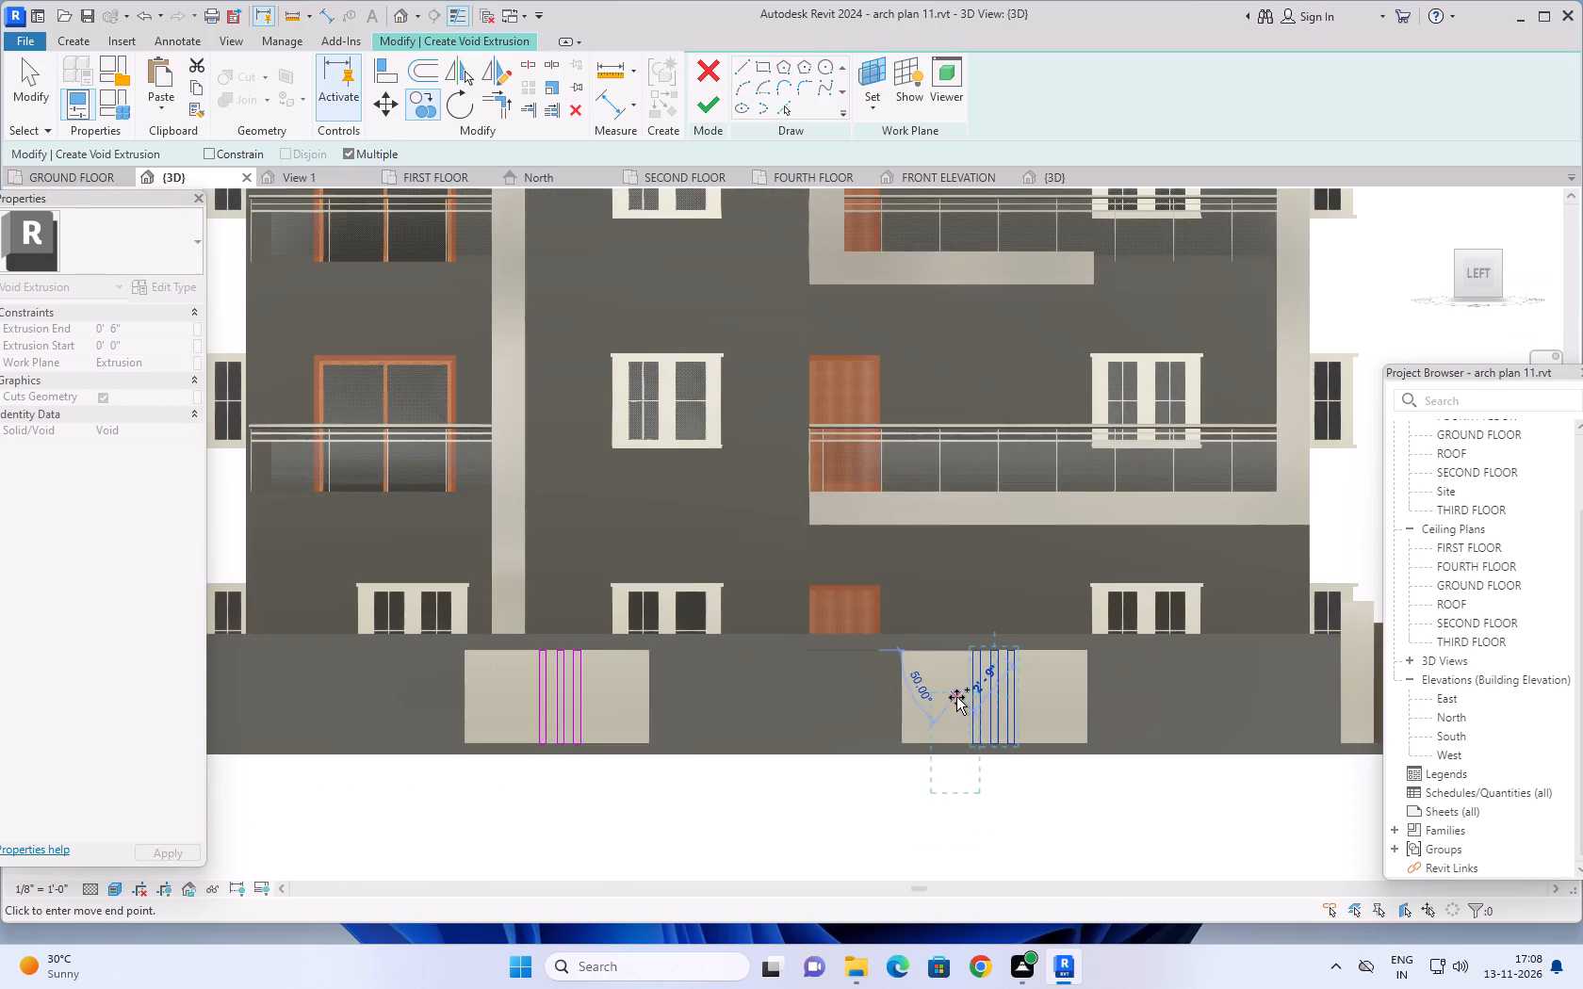
{"action": "scroll", "coordinate": [956, 697], "scroll_direction": "down", "scroll_amount": 1}
{"action": "key", "text": "Escape"}
{"action": "key", "text": "Escape"}
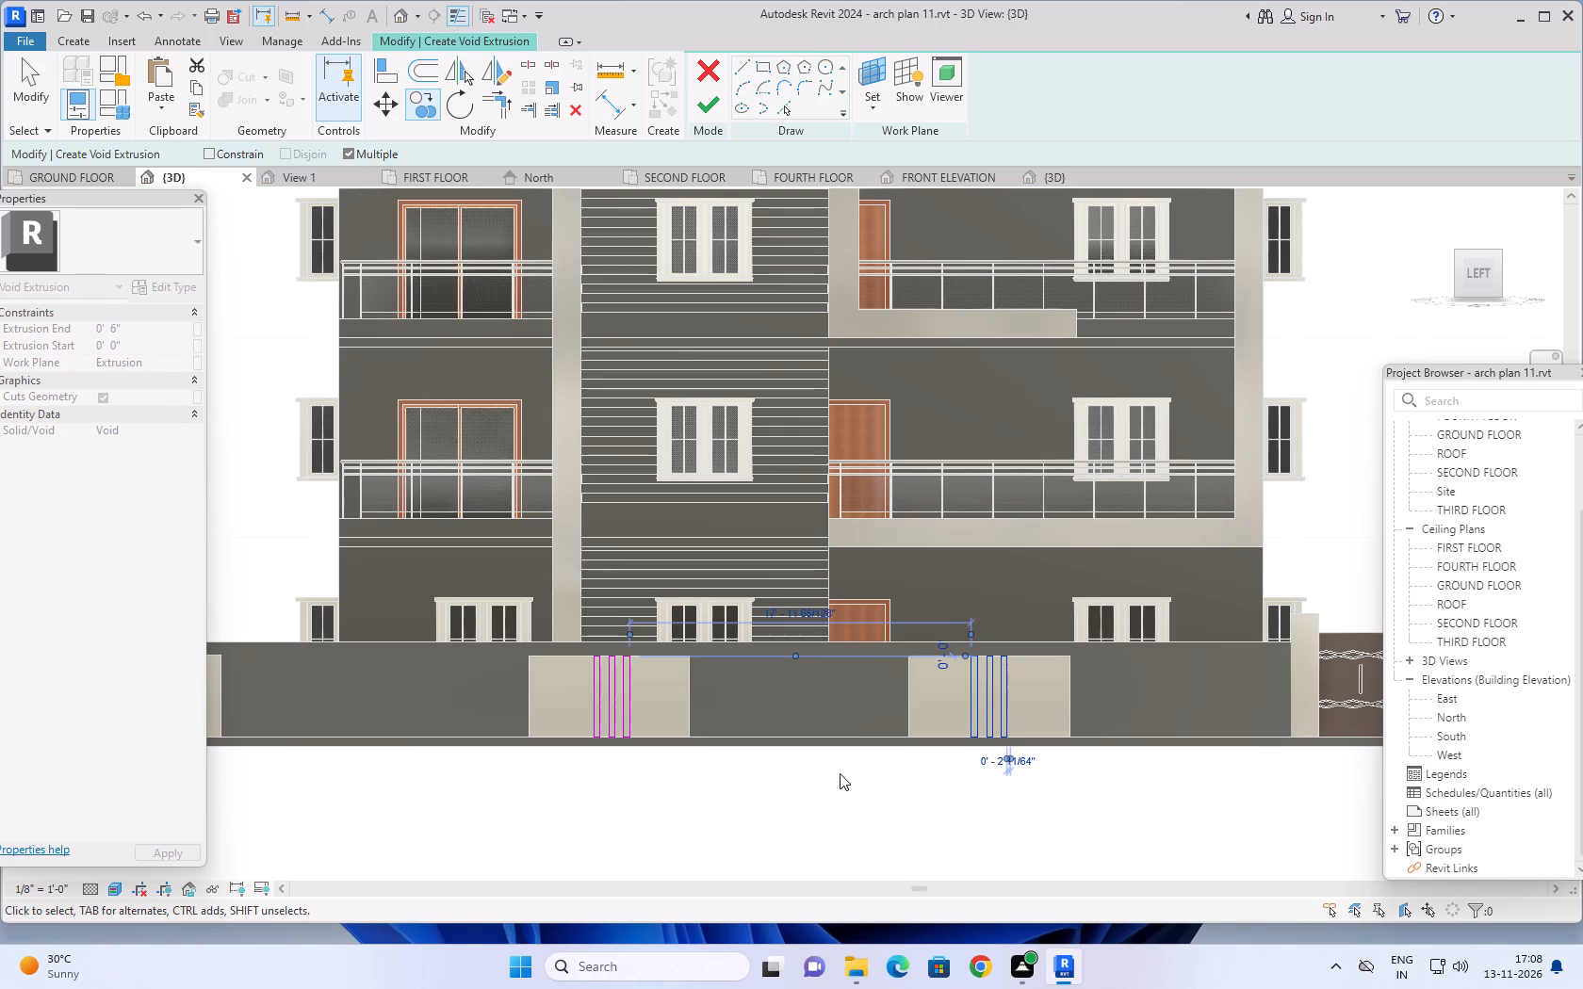
{"action": "key", "text": "Escape"}
{"action": "scroll", "coordinate": [840, 774], "scroll_direction": "down", "scroll_amount": 1}
{"action": "key", "text": "Escape"}
{"action": "middle_click_drag", "start_coordinate": [839, 779], "coordinate": [886, 724]}
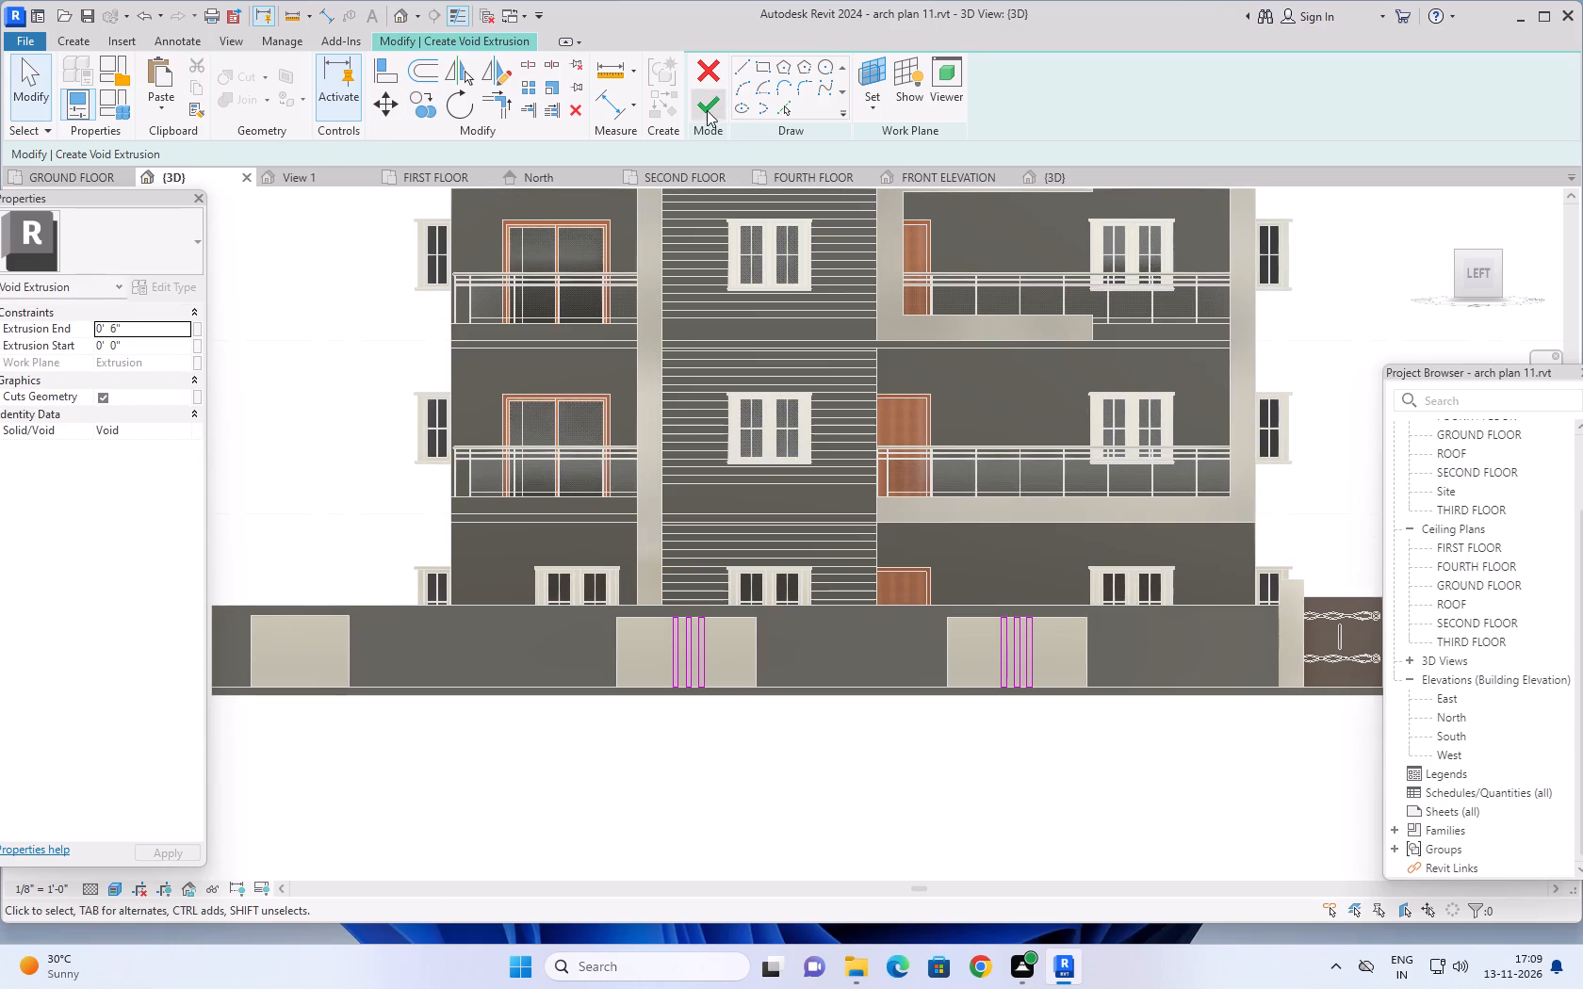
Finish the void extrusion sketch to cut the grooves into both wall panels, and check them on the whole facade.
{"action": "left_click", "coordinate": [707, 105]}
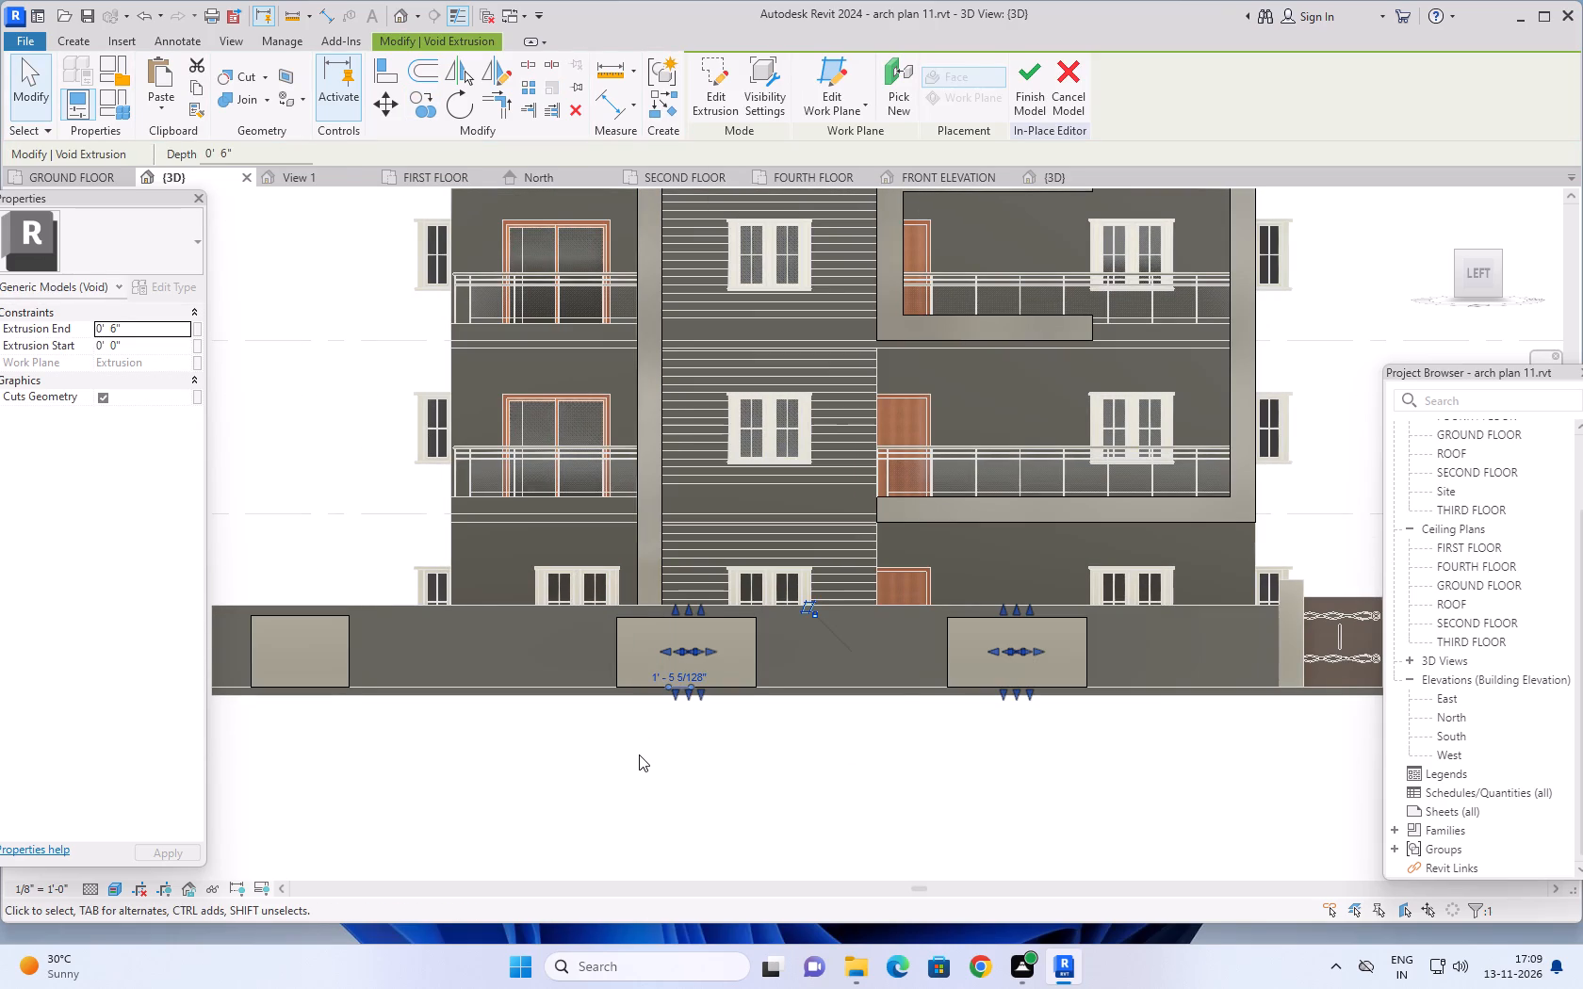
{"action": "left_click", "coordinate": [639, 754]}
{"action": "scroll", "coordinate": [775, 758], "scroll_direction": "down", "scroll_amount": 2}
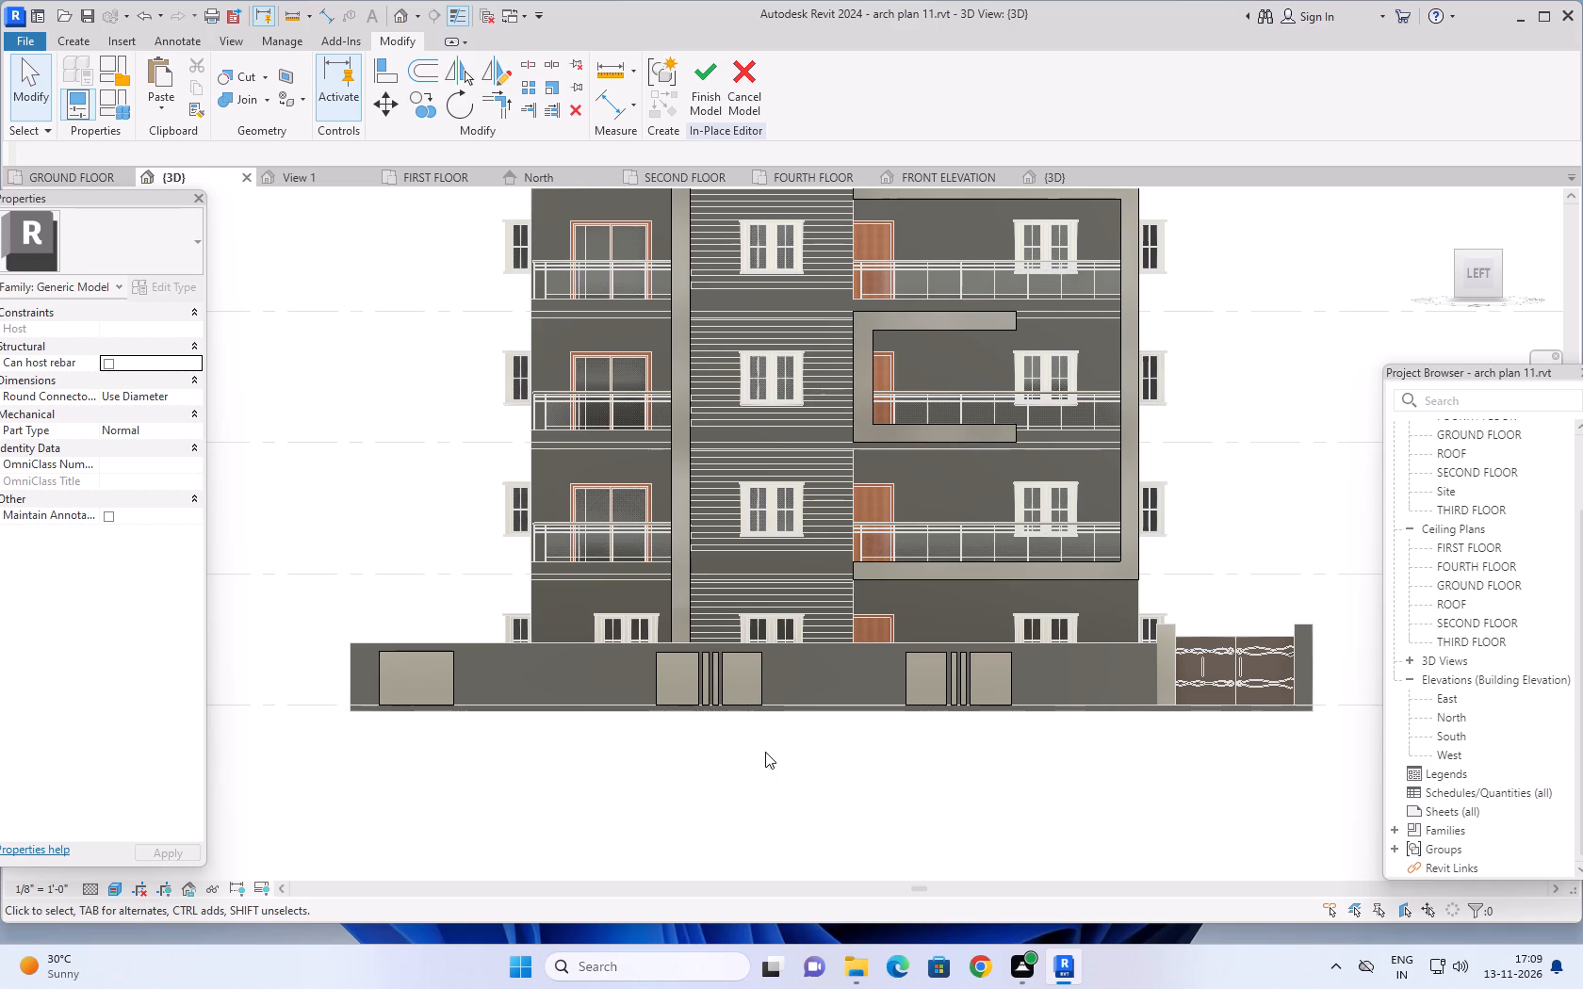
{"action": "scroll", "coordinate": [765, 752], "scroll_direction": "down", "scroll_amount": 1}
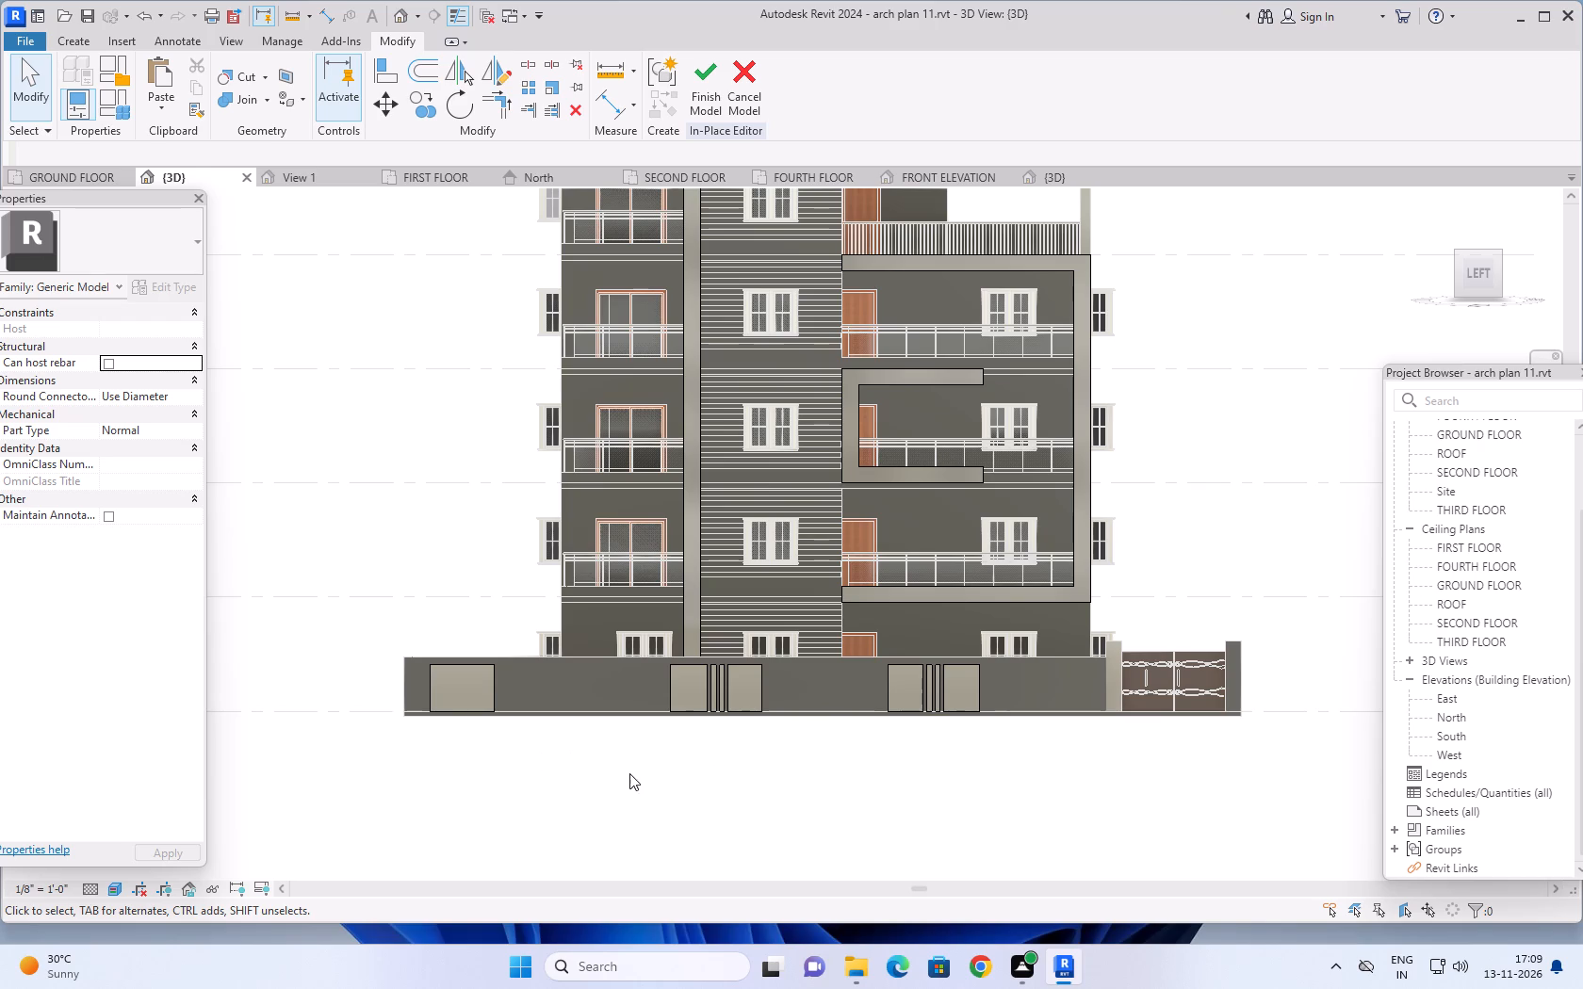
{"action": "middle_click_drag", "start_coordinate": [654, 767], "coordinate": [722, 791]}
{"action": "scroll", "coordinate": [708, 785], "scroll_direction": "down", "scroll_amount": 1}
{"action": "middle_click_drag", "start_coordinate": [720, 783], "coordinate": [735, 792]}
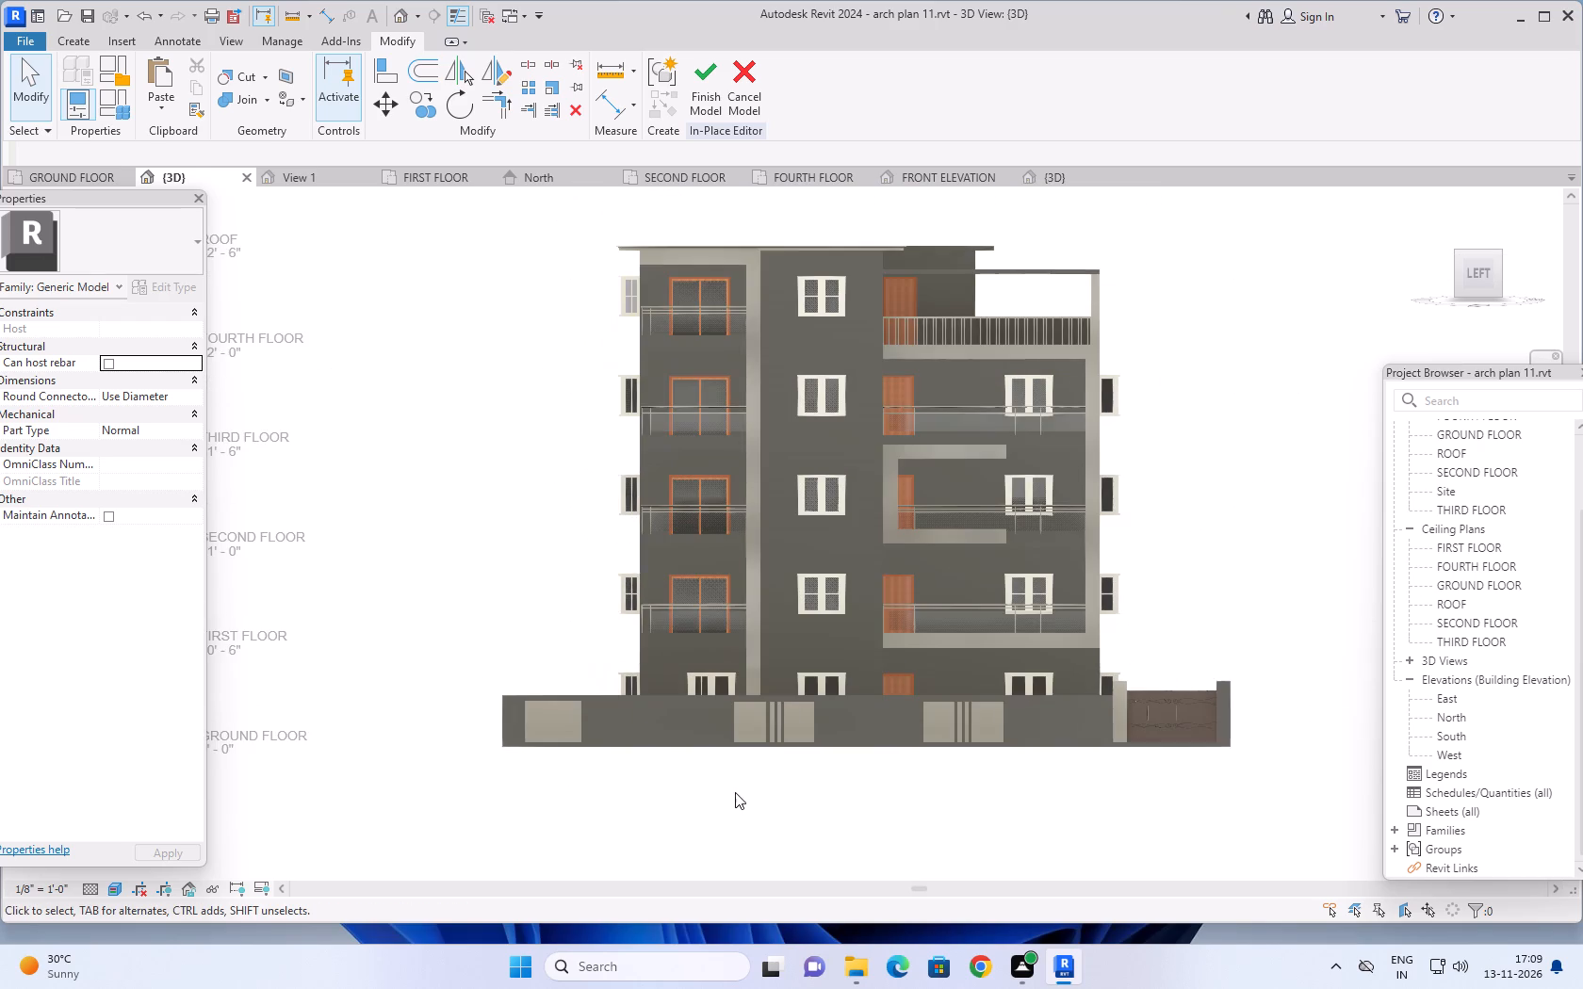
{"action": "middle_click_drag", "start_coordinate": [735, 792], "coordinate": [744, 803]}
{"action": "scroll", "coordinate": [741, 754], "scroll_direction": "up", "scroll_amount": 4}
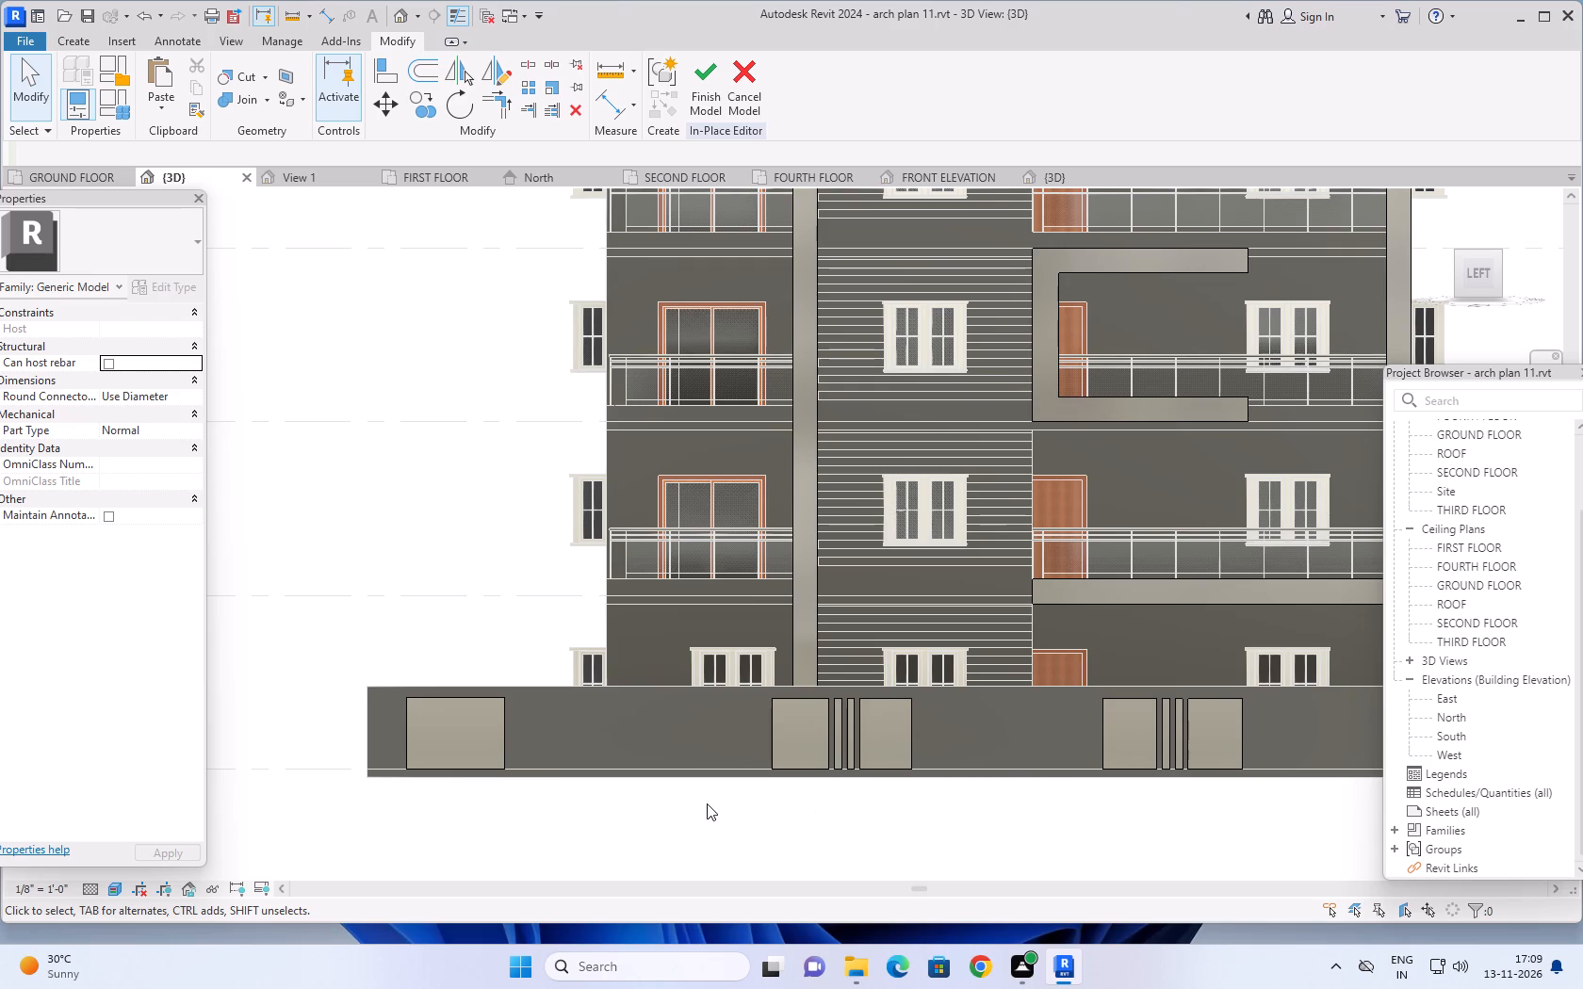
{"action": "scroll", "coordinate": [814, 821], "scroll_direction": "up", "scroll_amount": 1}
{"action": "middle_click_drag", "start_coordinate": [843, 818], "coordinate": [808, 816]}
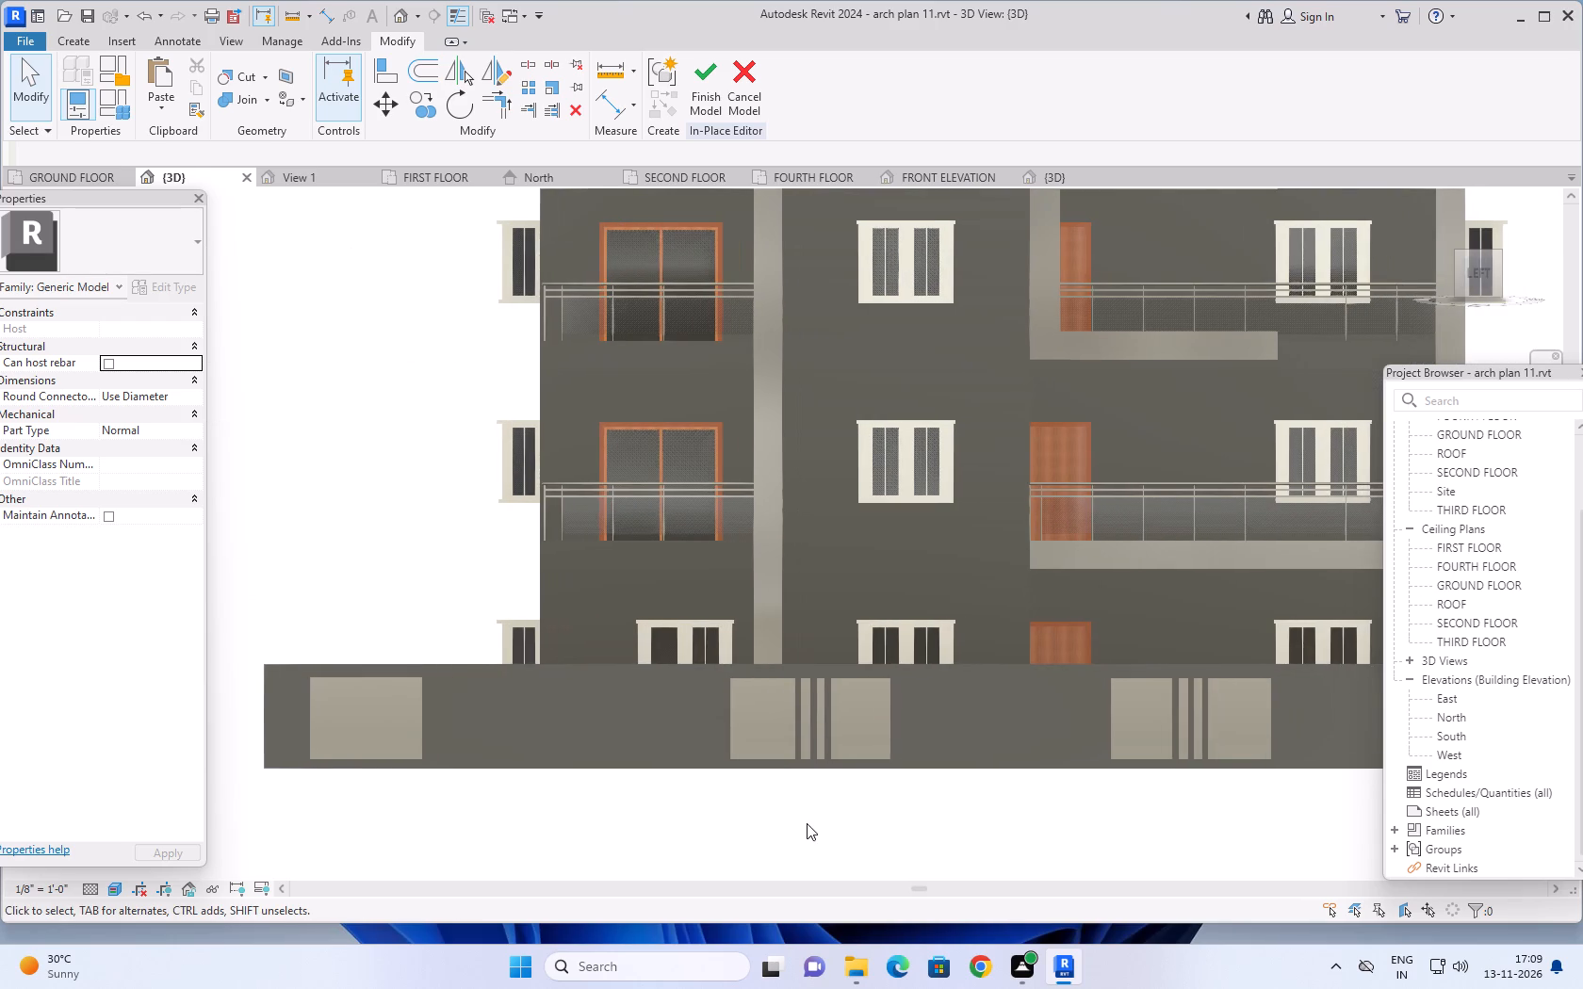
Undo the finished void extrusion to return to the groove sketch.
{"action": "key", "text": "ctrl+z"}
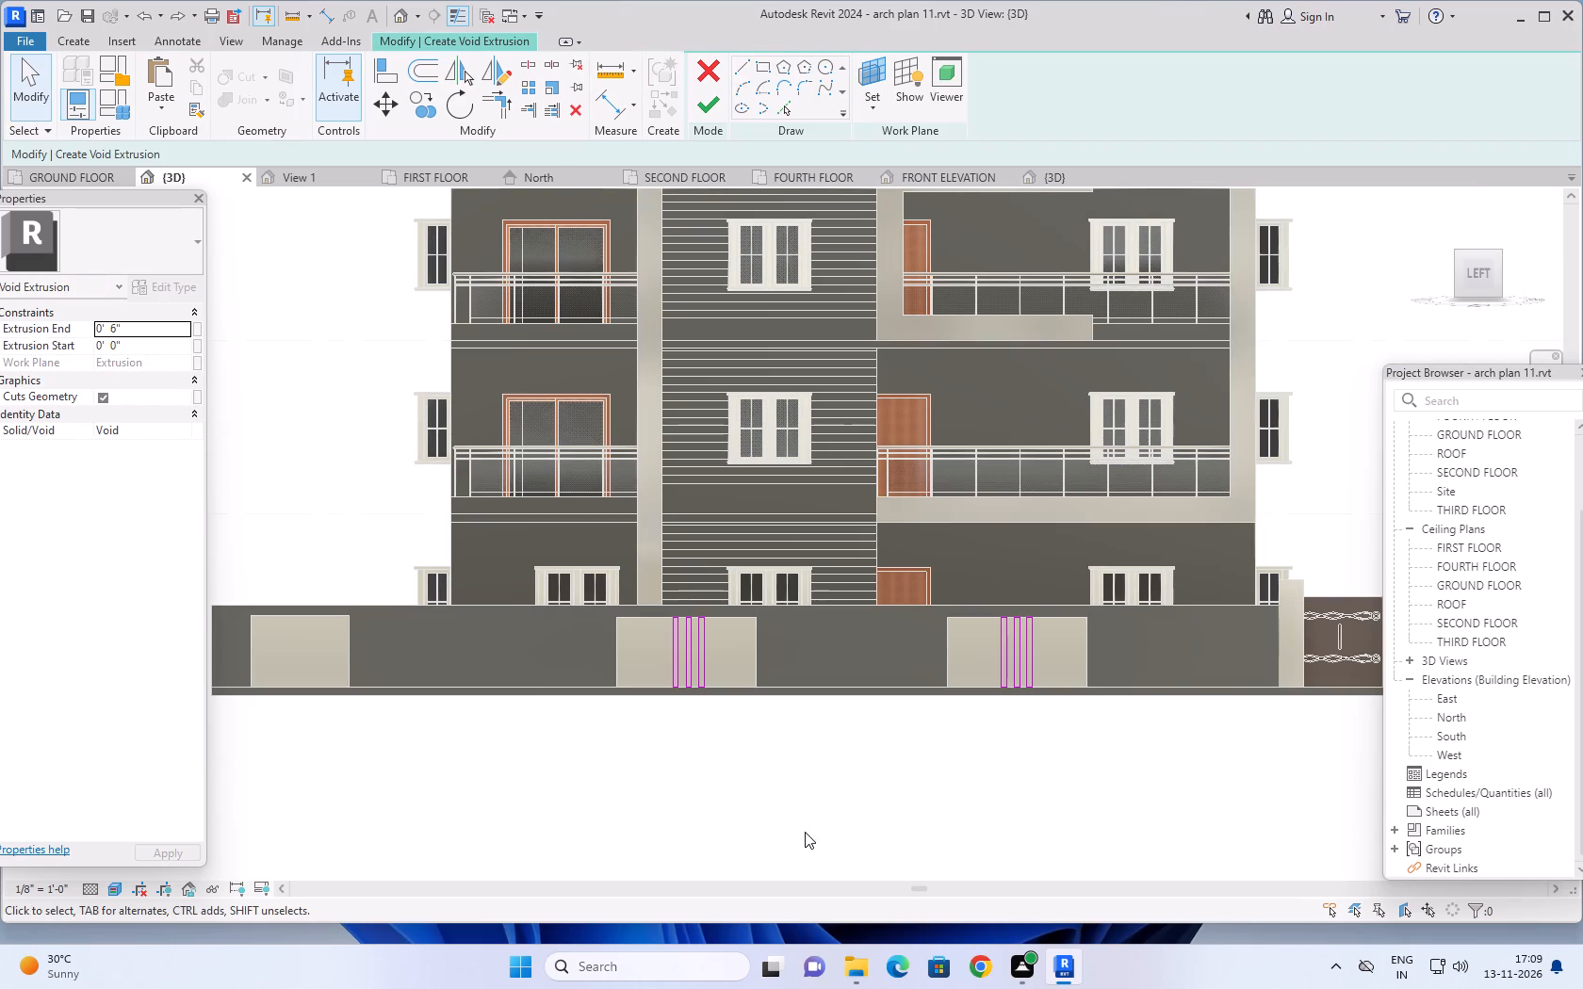
Measure the gaps on both sides of the central groove rectangle in the middle panel, without placing dimensions.
{"action": "middle_click_drag", "start_coordinate": [711, 768], "coordinate": [803, 819]}
{"action": "scroll", "coordinate": [765, 784], "scroll_direction": "up", "scroll_amount": 4}
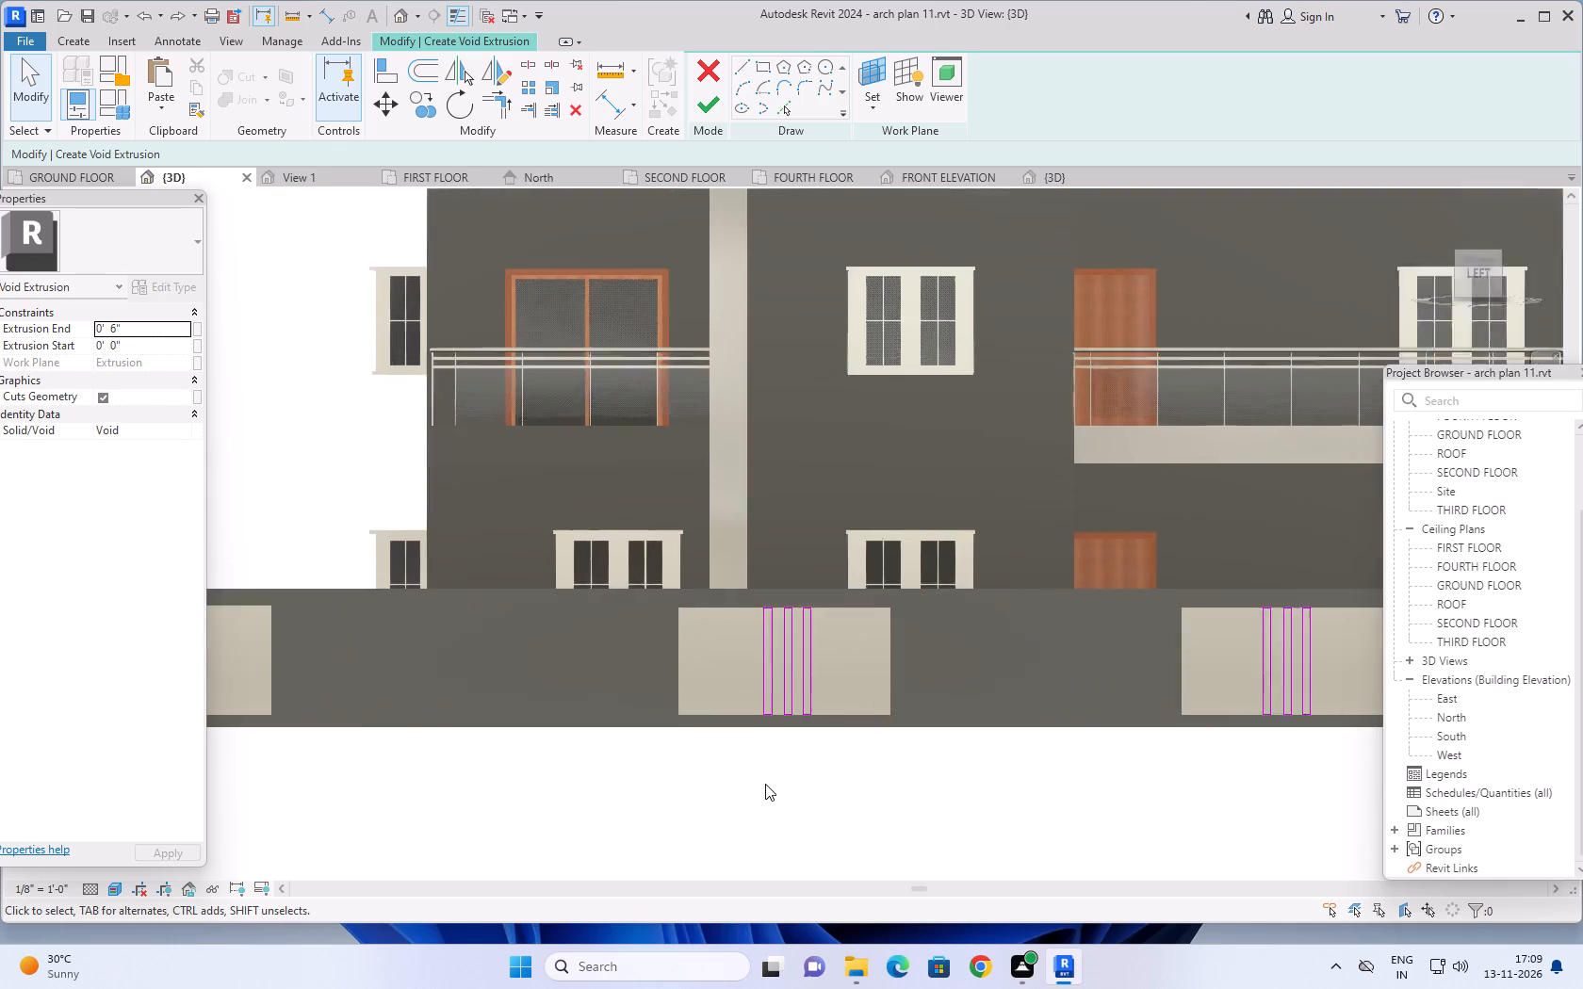
{"action": "scroll", "coordinate": [765, 783], "scroll_direction": "up", "scroll_amount": 1}
{"action": "middle_click_drag", "start_coordinate": [782, 765], "coordinate": [776, 829]}
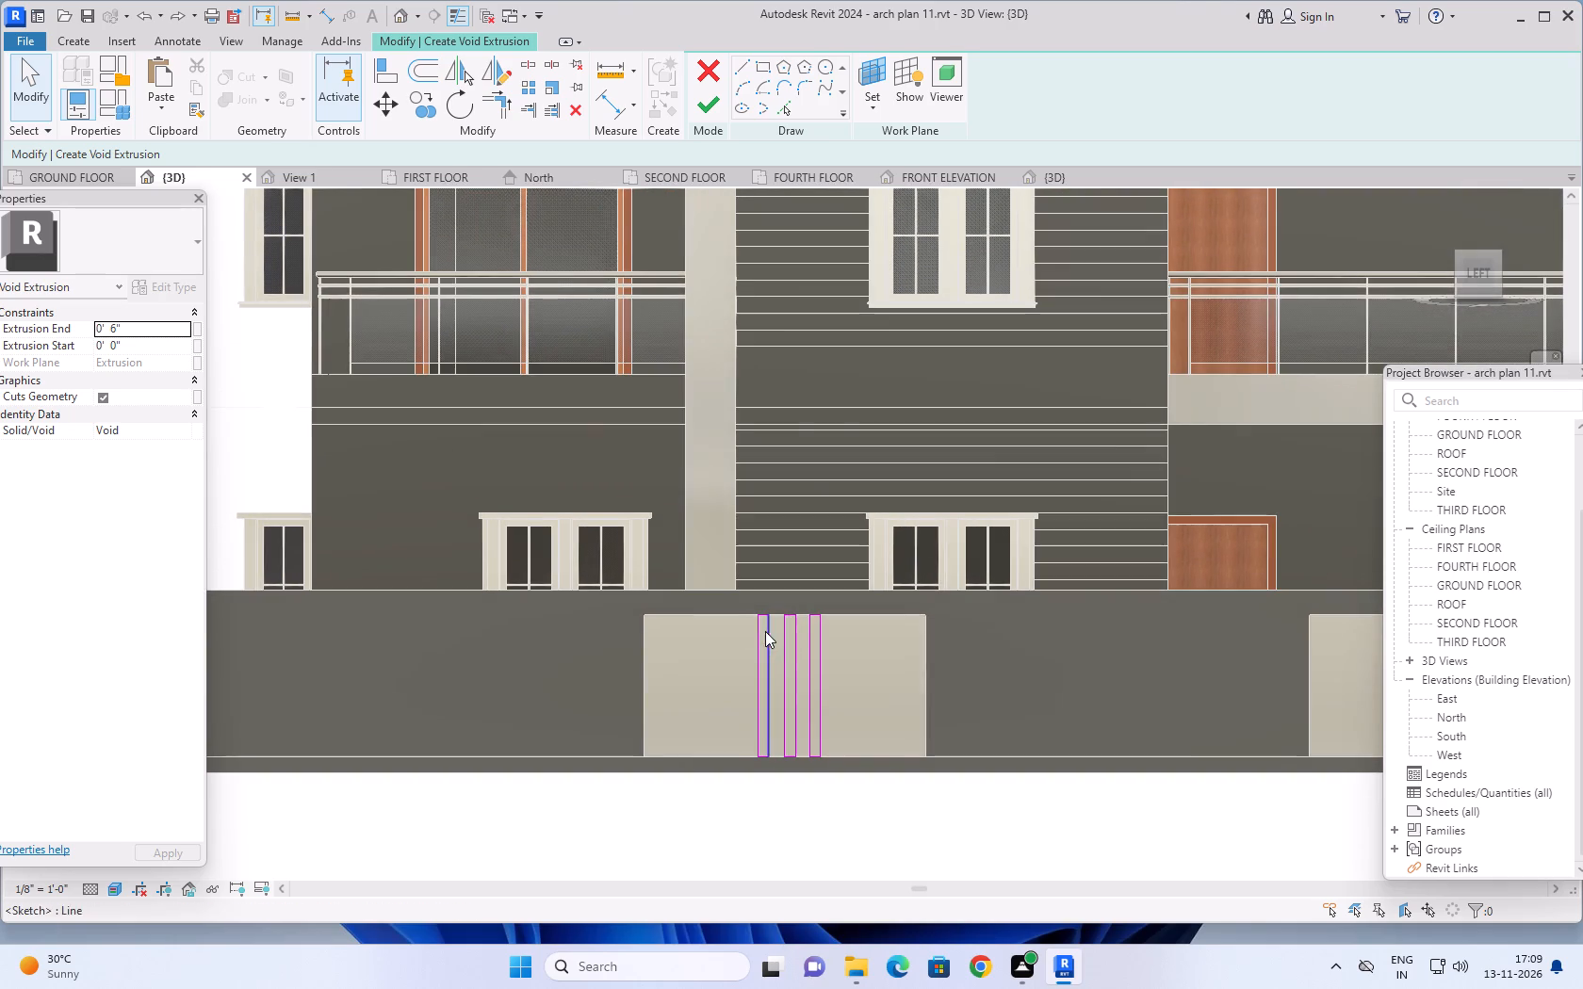
{"action": "scroll", "coordinate": [791, 643], "scroll_direction": "up", "scroll_amount": 4}
{"action": "key", "text": "Escape"}
{"action": "key", "text": "Escape"}
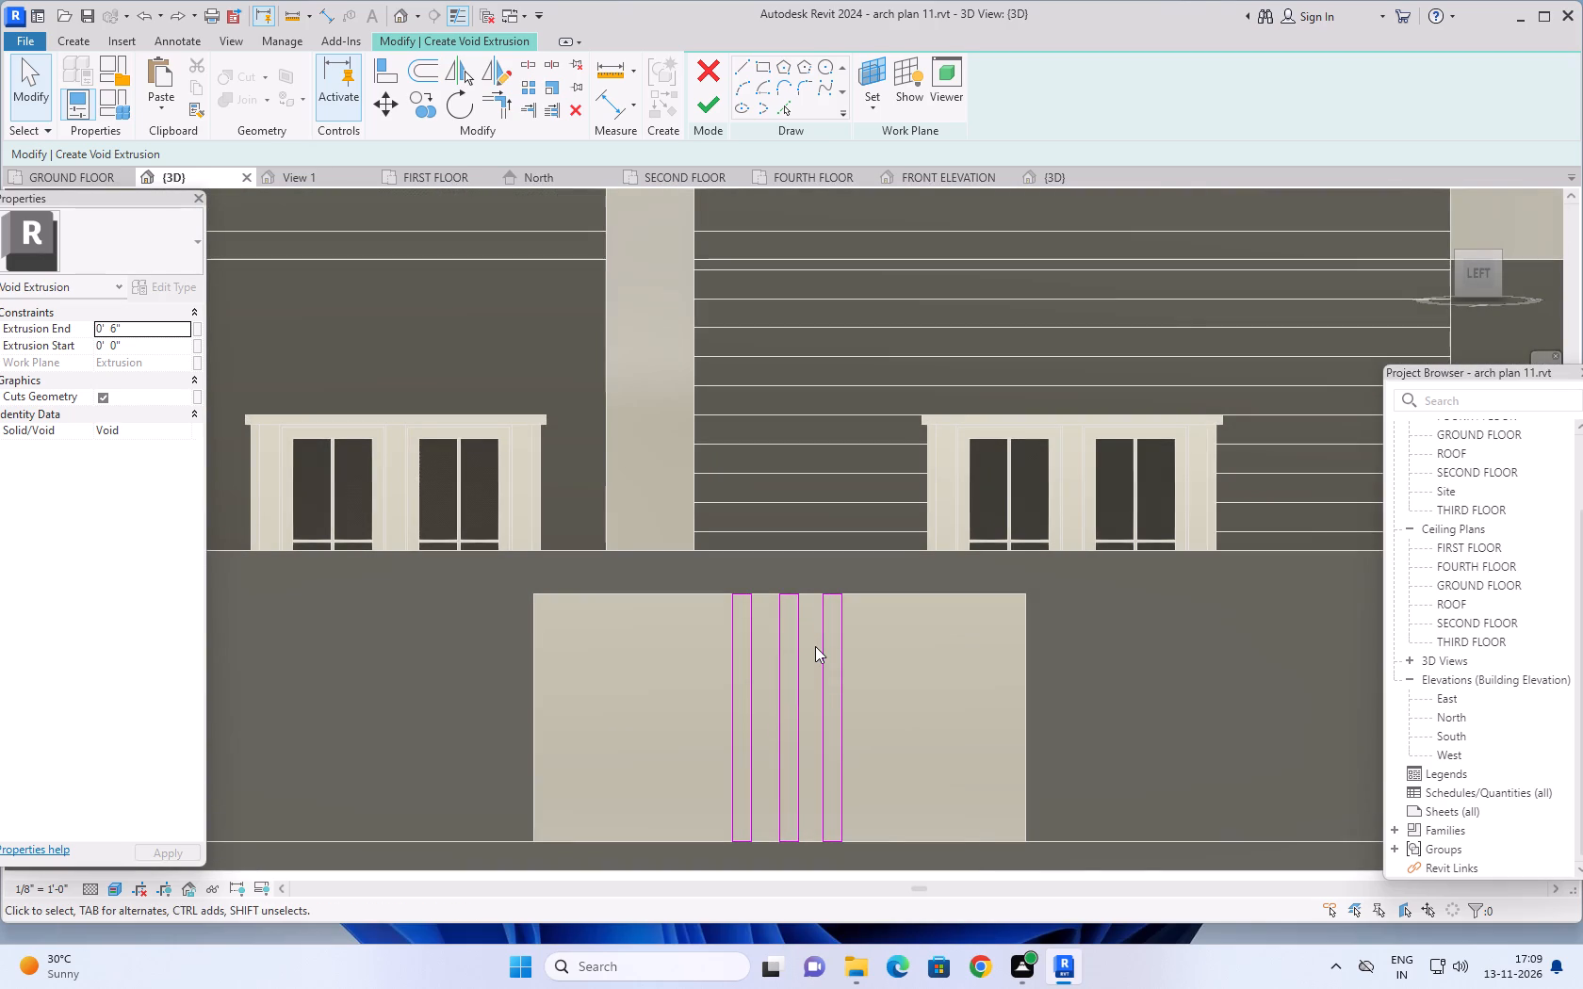
{"action": "left_click", "coordinate": [324, 19]}
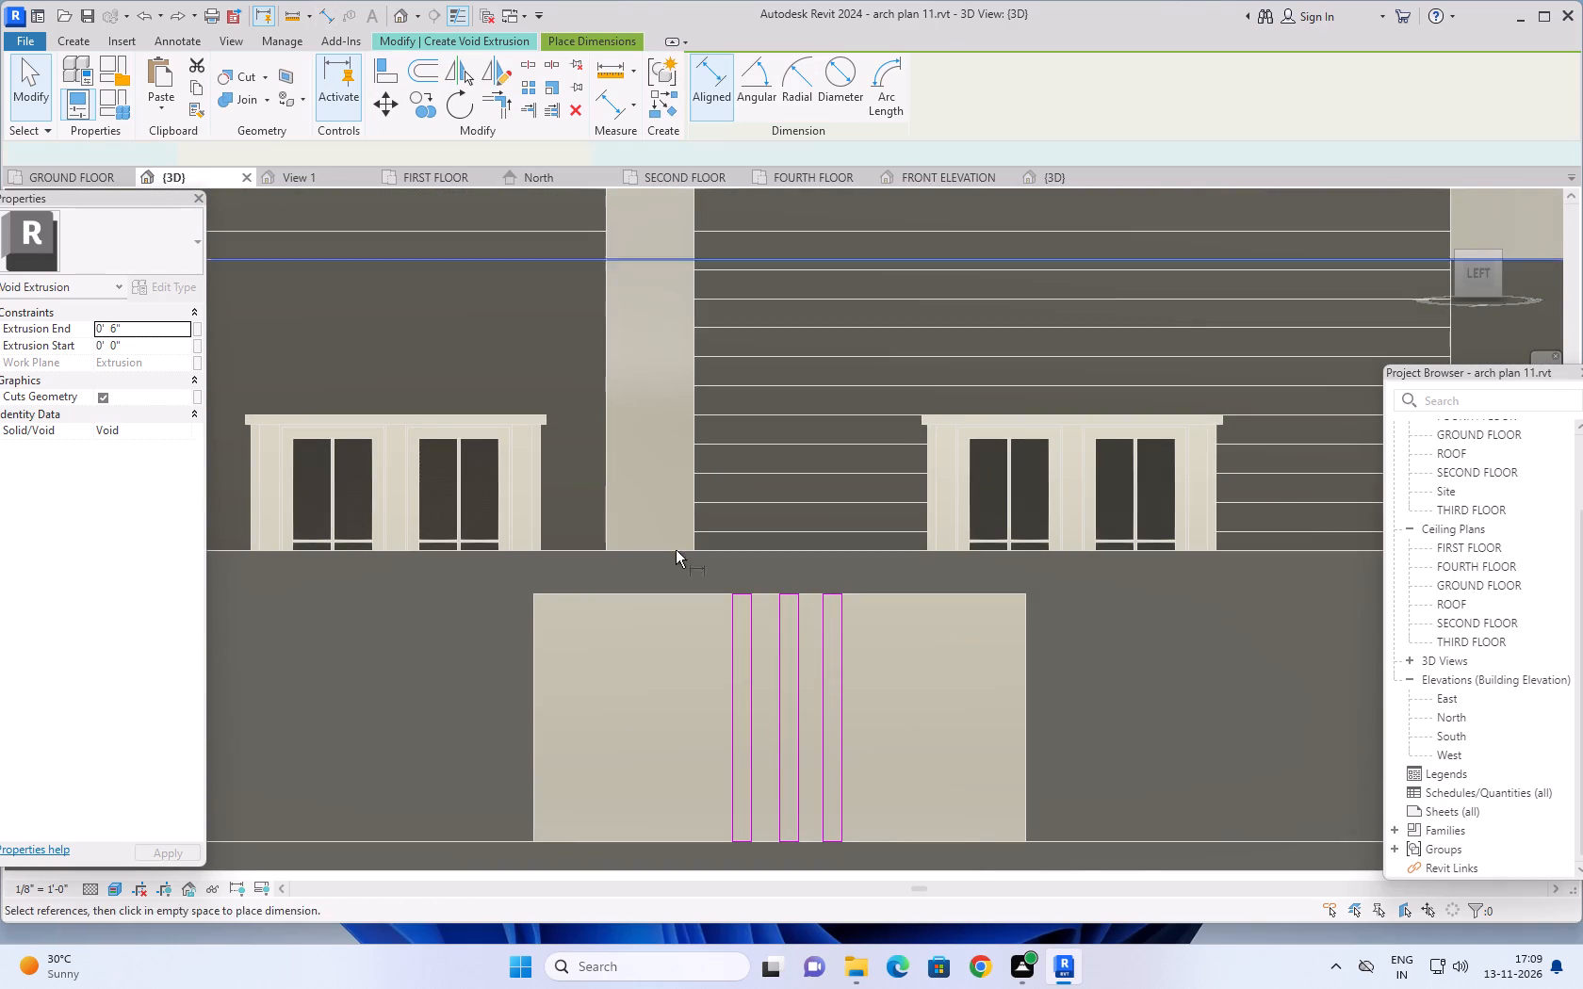
{"action": "scroll", "coordinate": [776, 622], "scroll_direction": "up", "scroll_amount": 5}
{"action": "left_click", "coordinate": [815, 630]}
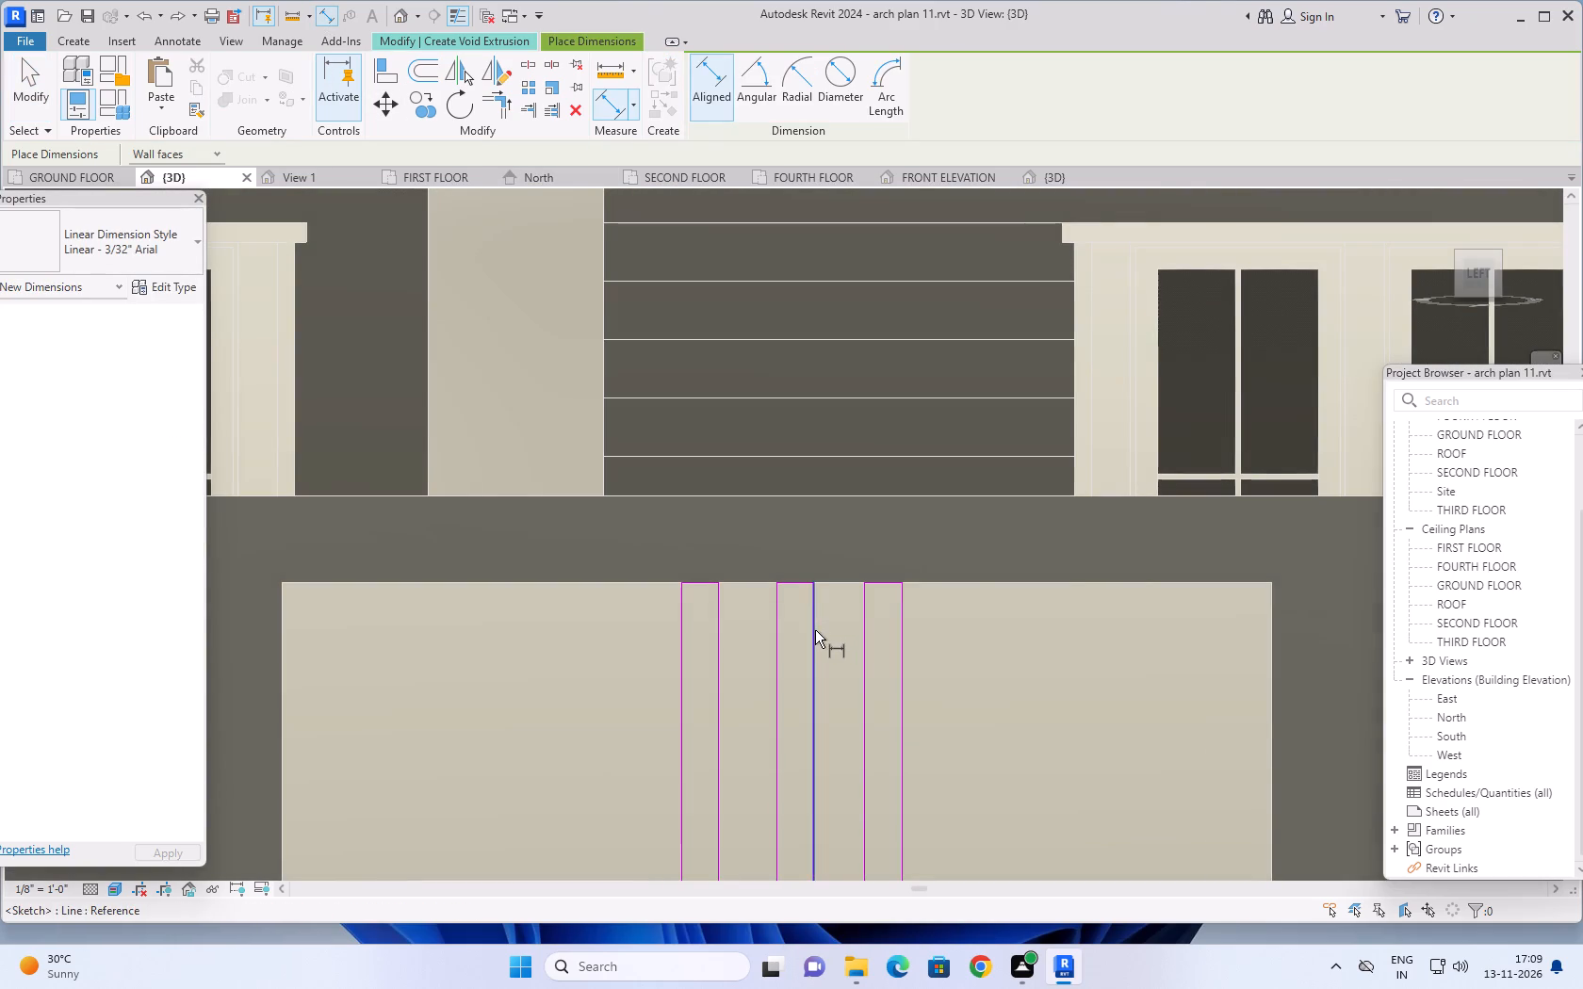
{"action": "left_click", "coordinate": [862, 630]}
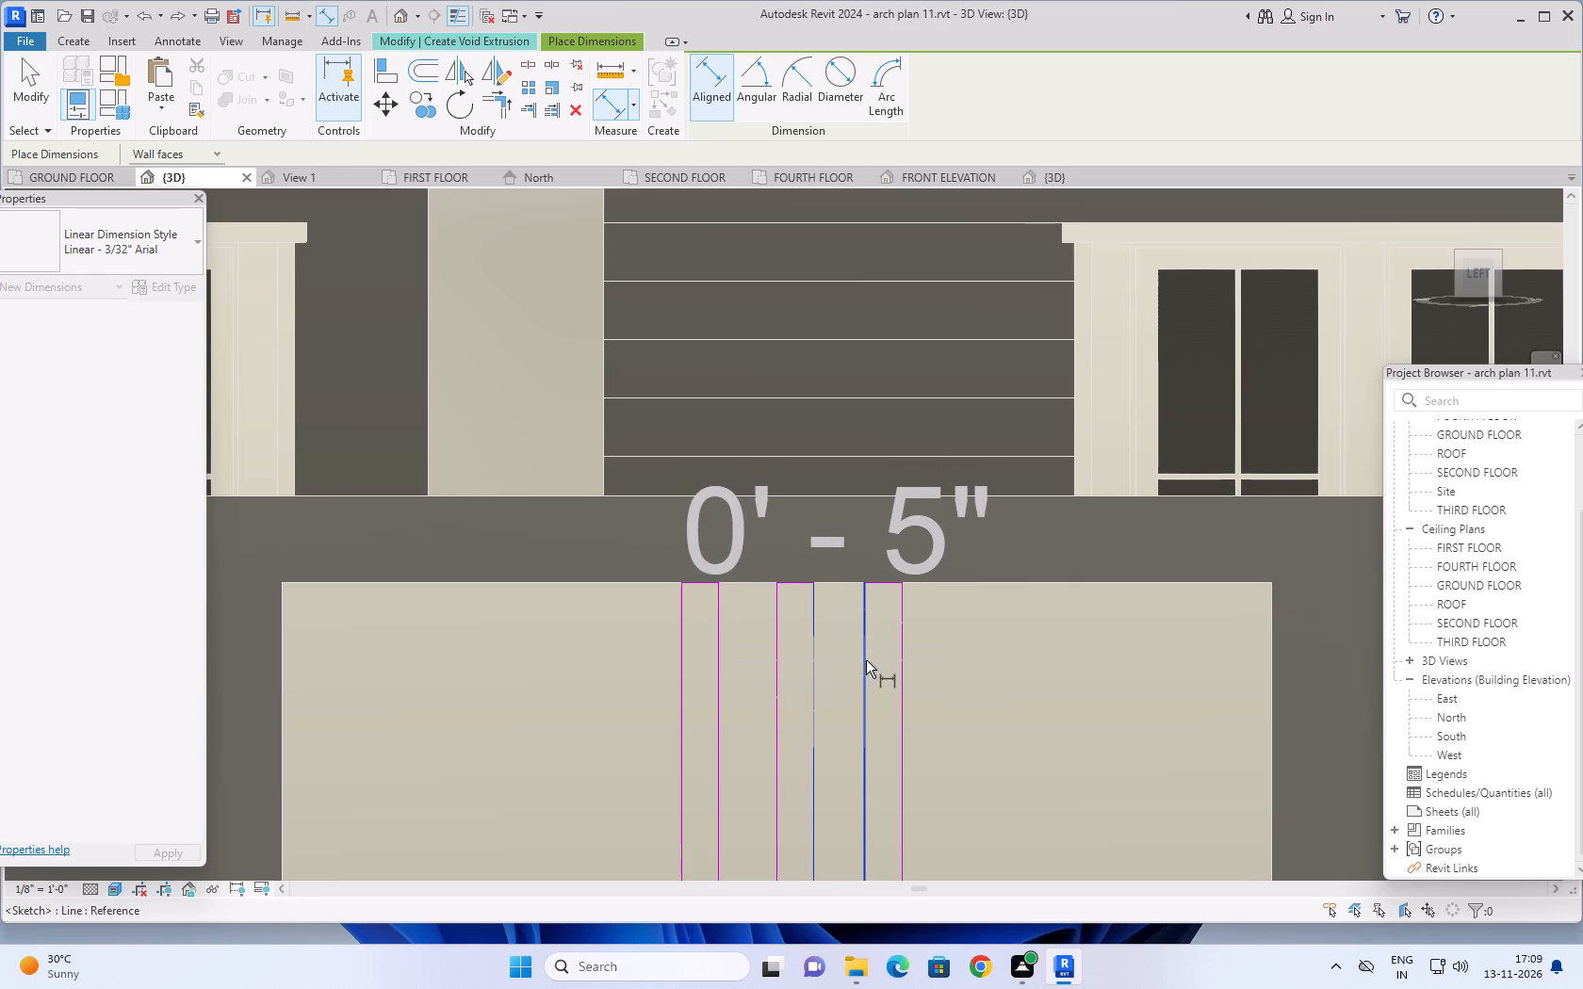
{"action": "key", "text": "Escape"}
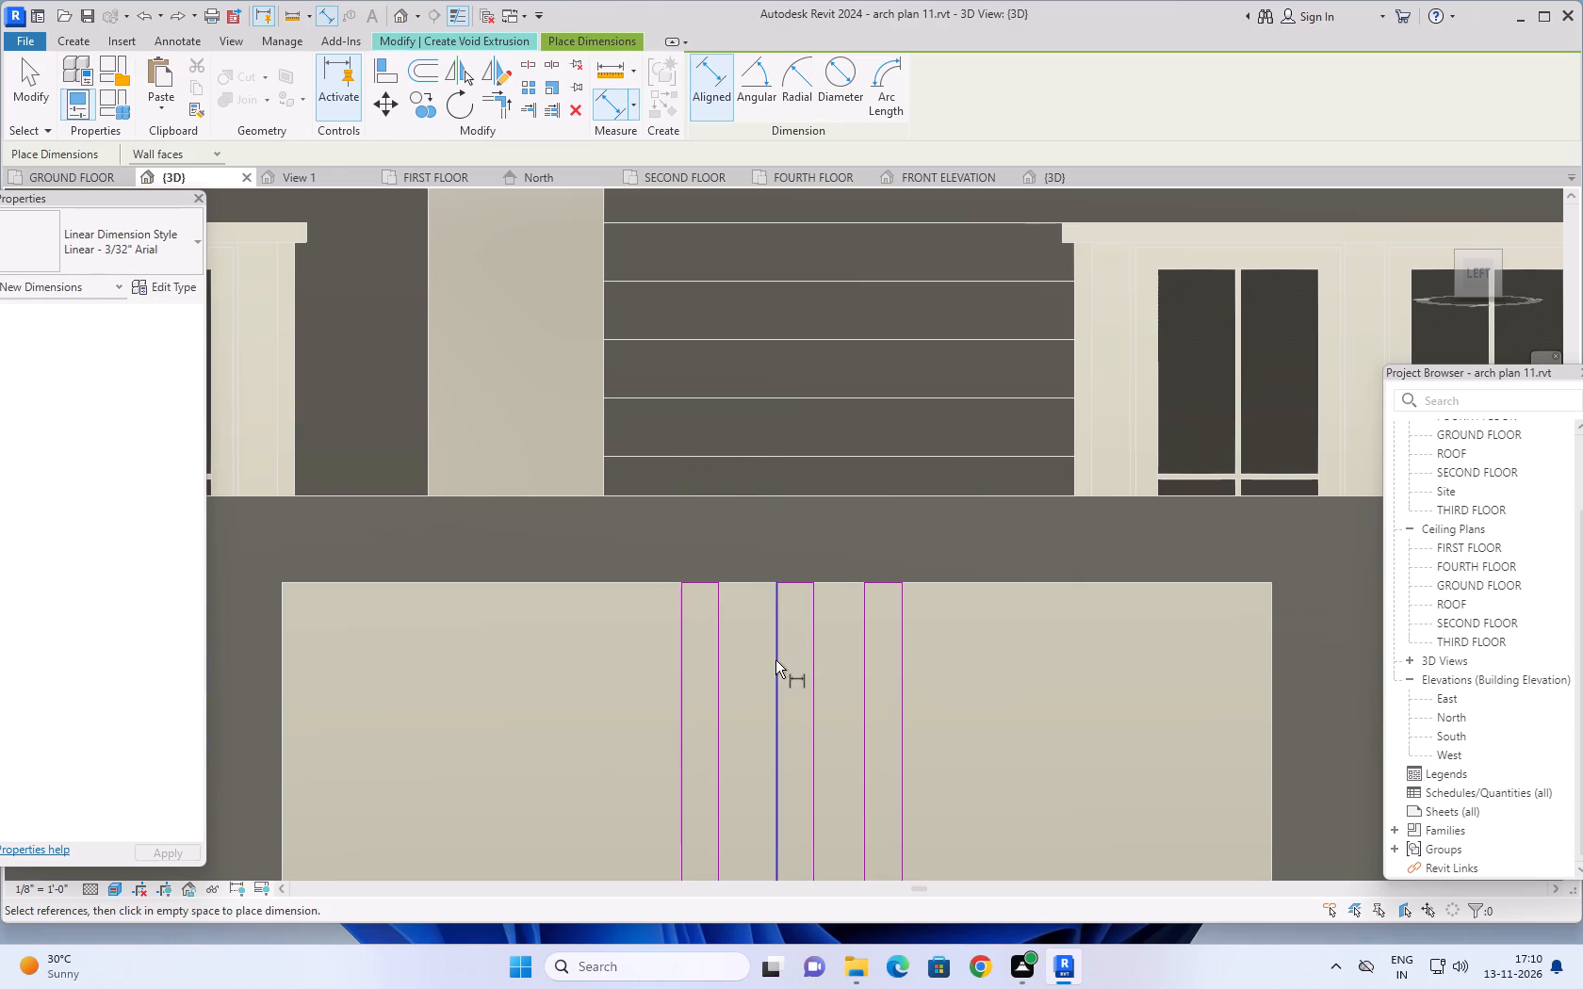
{"action": "left_click", "coordinate": [775, 660]}
{"action": "left_click", "coordinate": [719, 660]}
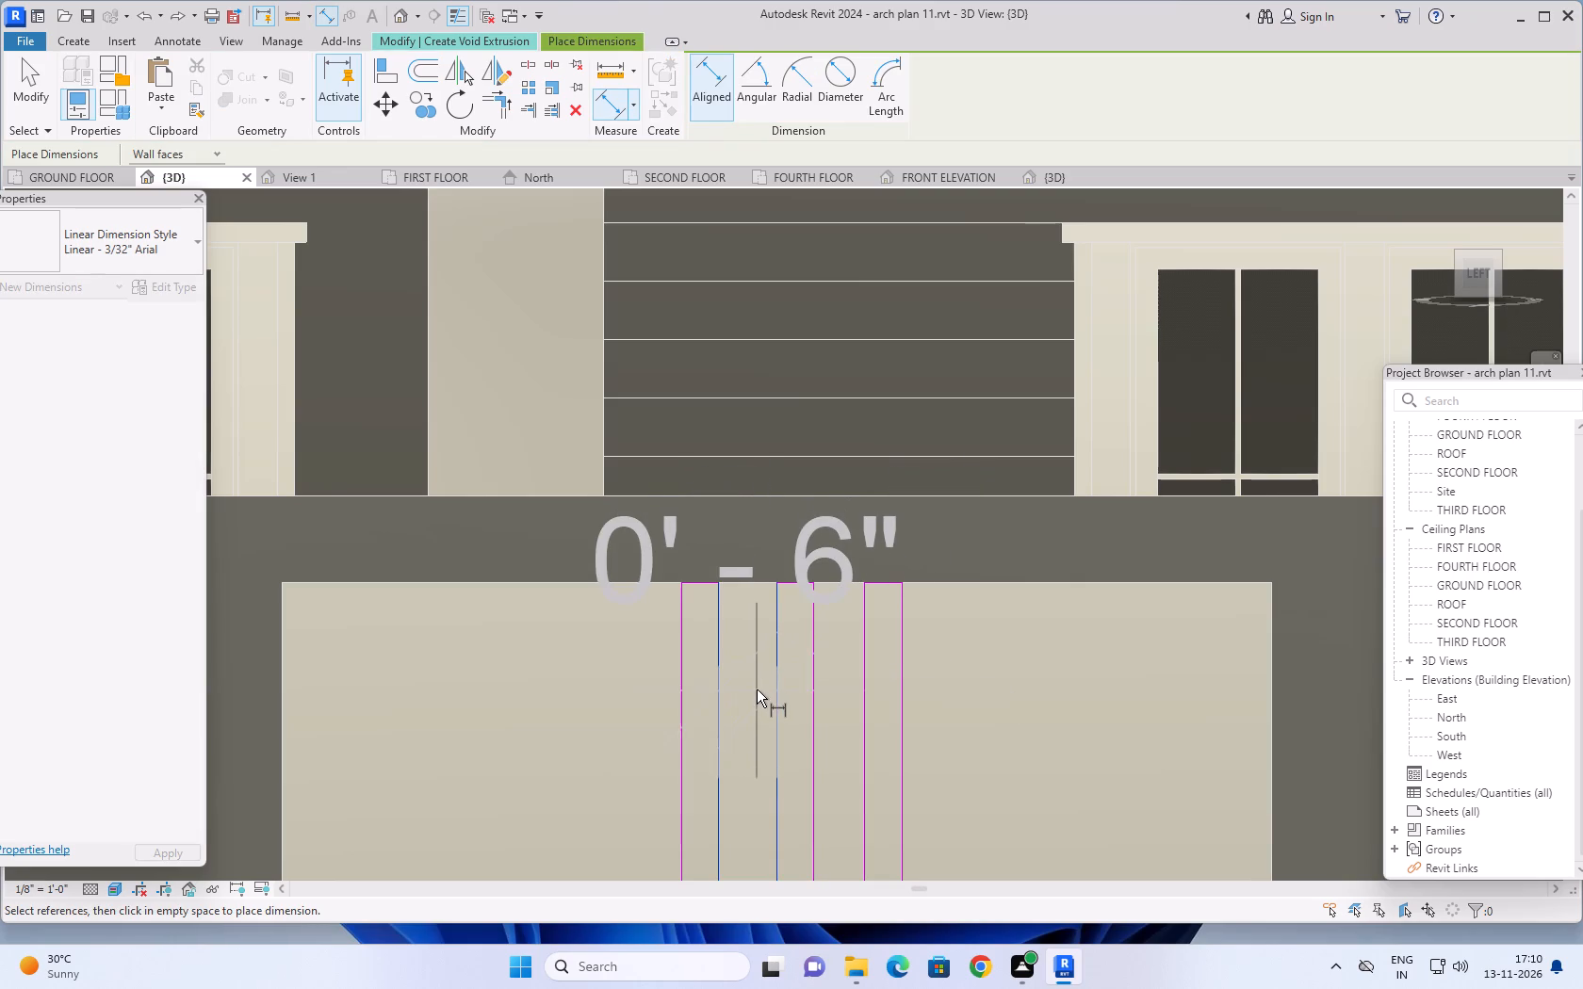
{"action": "key", "text": "Escape"}
{"action": "scroll", "coordinate": [919, 556], "scroll_direction": "down", "scroll_amount": 2}
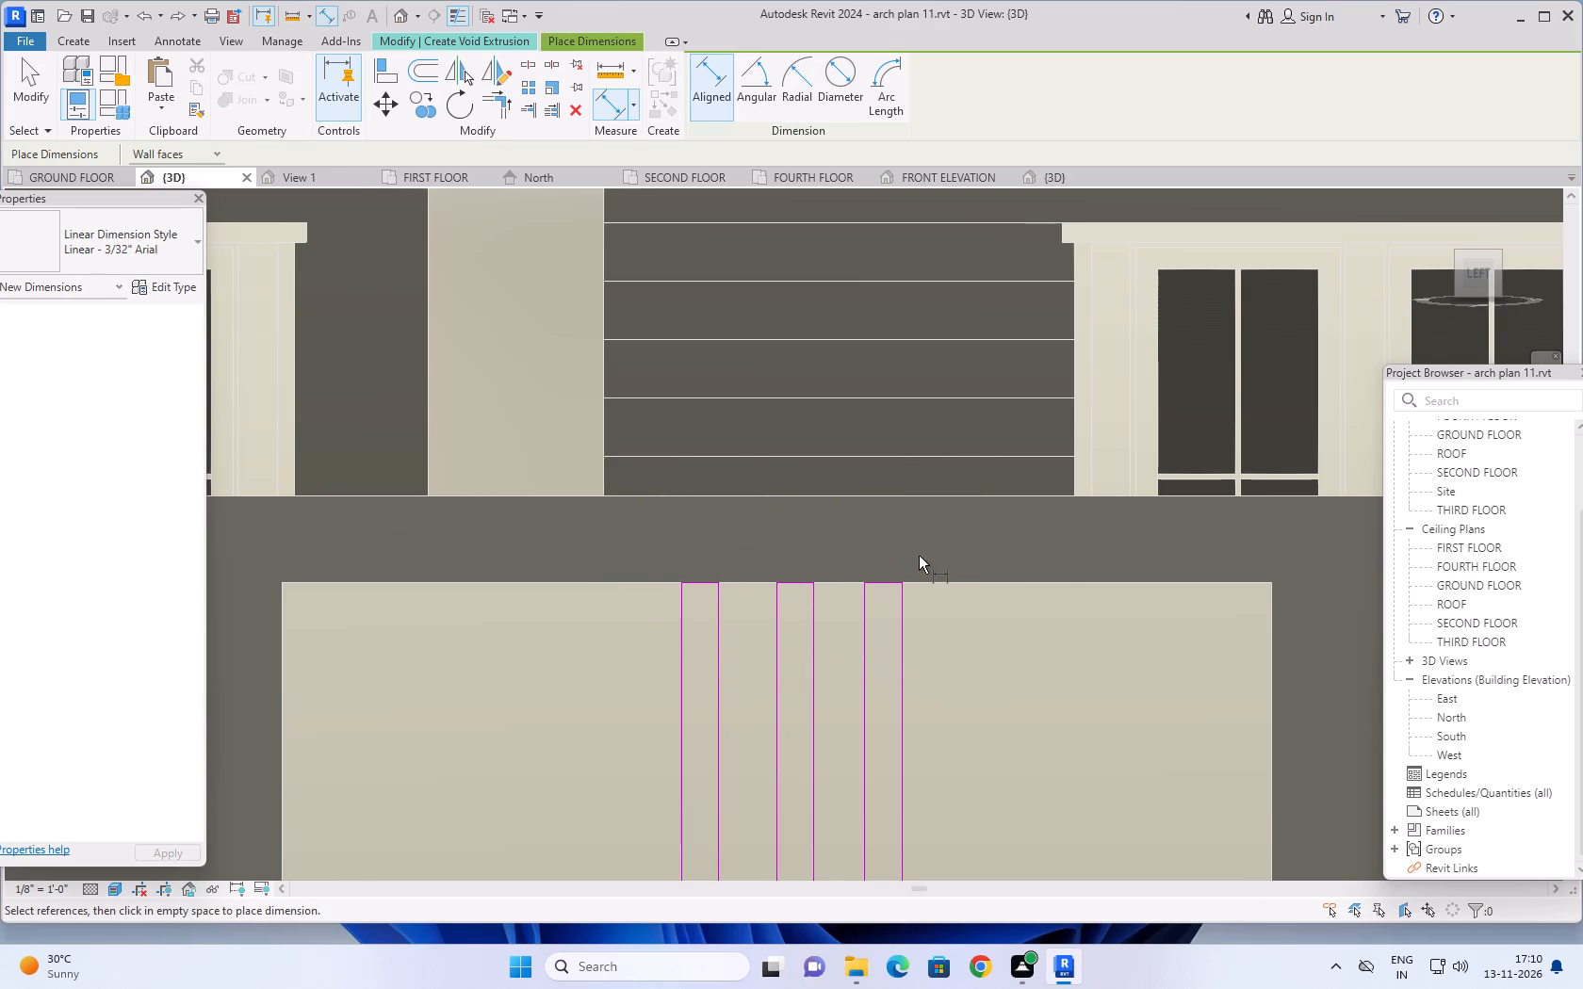
{"action": "scroll", "coordinate": [944, 552], "scroll_direction": "down", "scroll_amount": 3}
{"action": "middle_click_drag", "start_coordinate": [946, 551], "coordinate": [898, 532]}
{"action": "key", "text": "Escape"}
{"action": "key", "text": "Escape"}
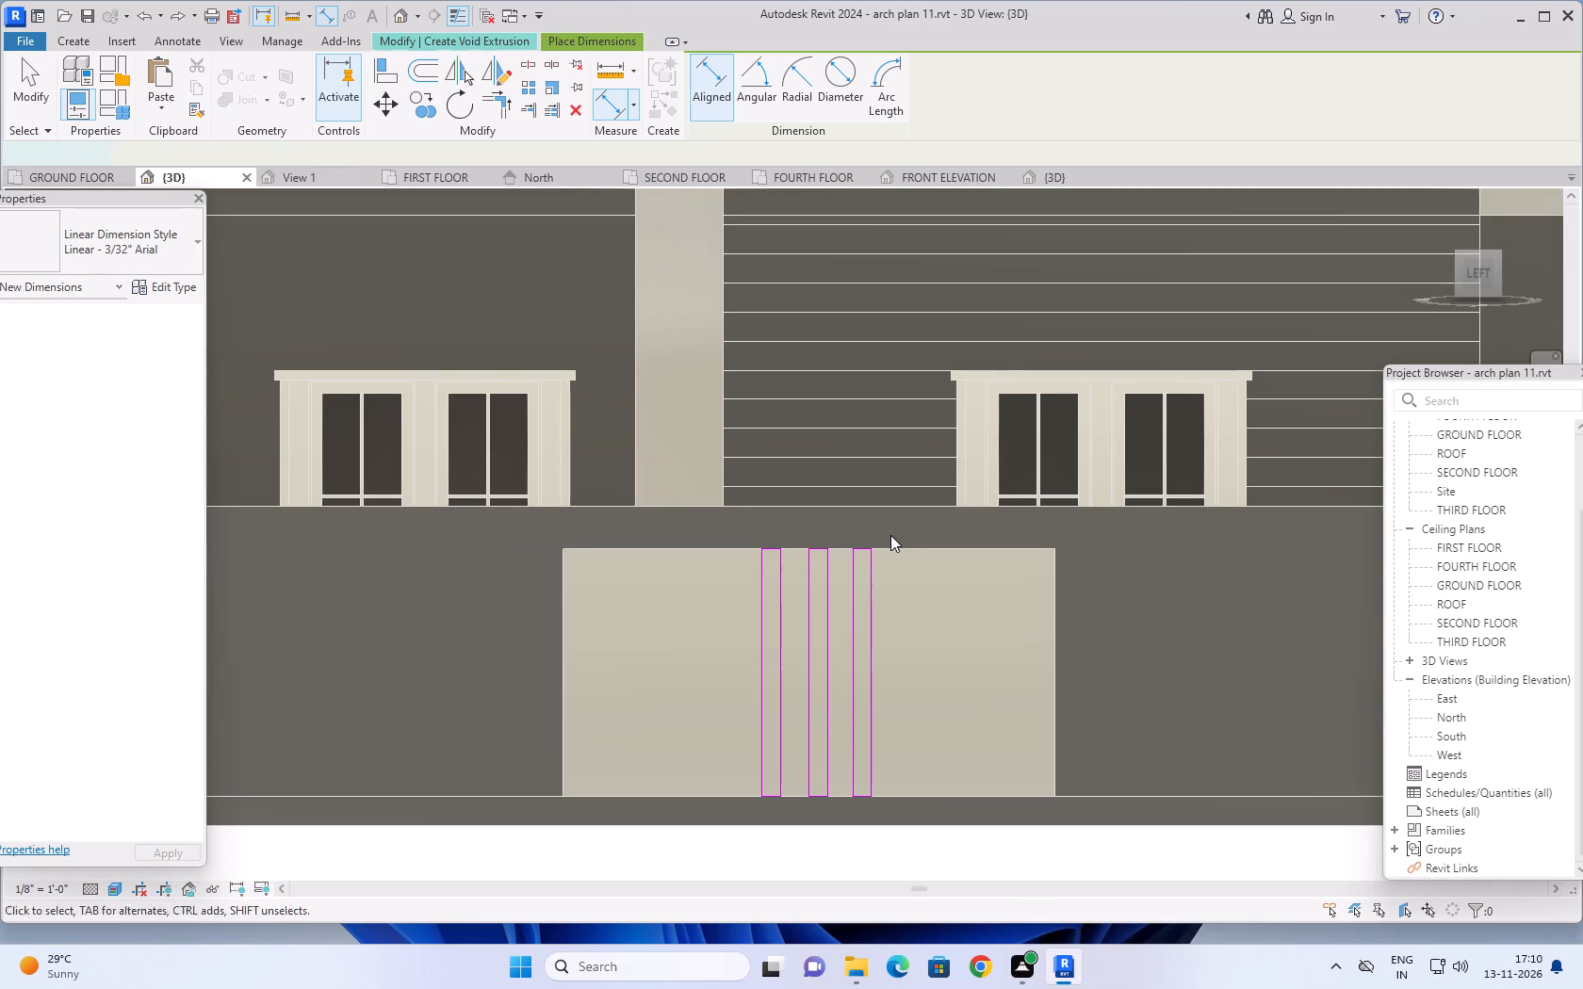
Set the gap between the central and right-hand groove rectangles in the middle wall panel to 6".
{"action": "left_click_drag", "start_coordinate": [884, 531], "coordinate": [844, 820]}
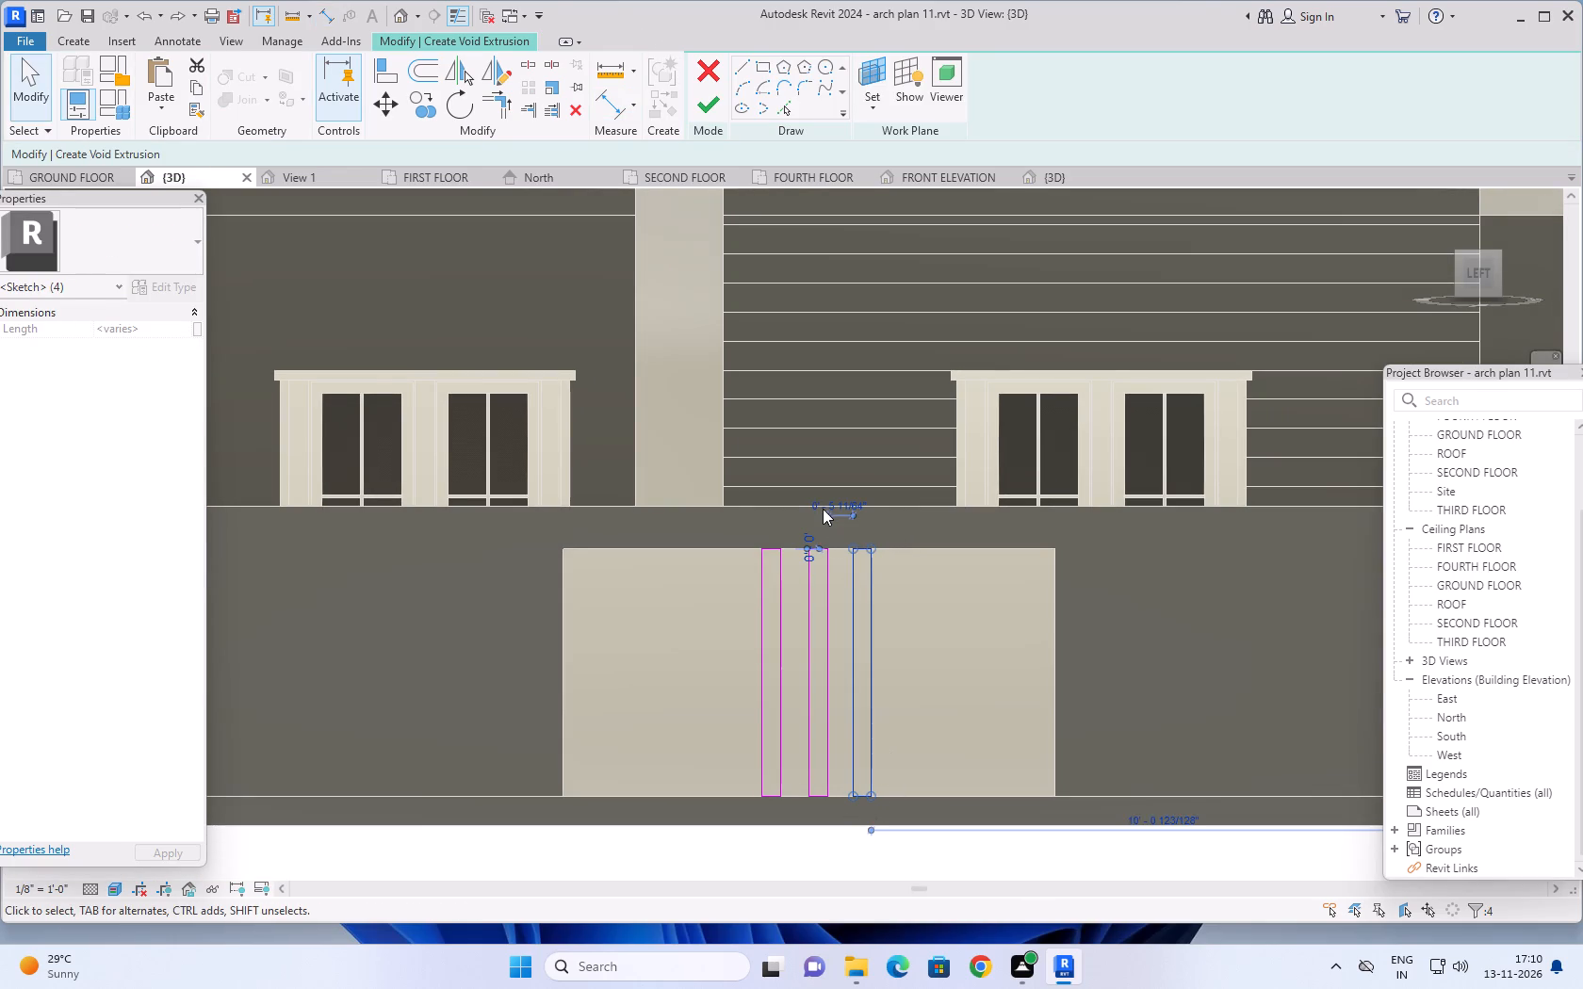
{"action": "scroll", "coordinate": [845, 503], "scroll_direction": "up", "scroll_amount": 4}
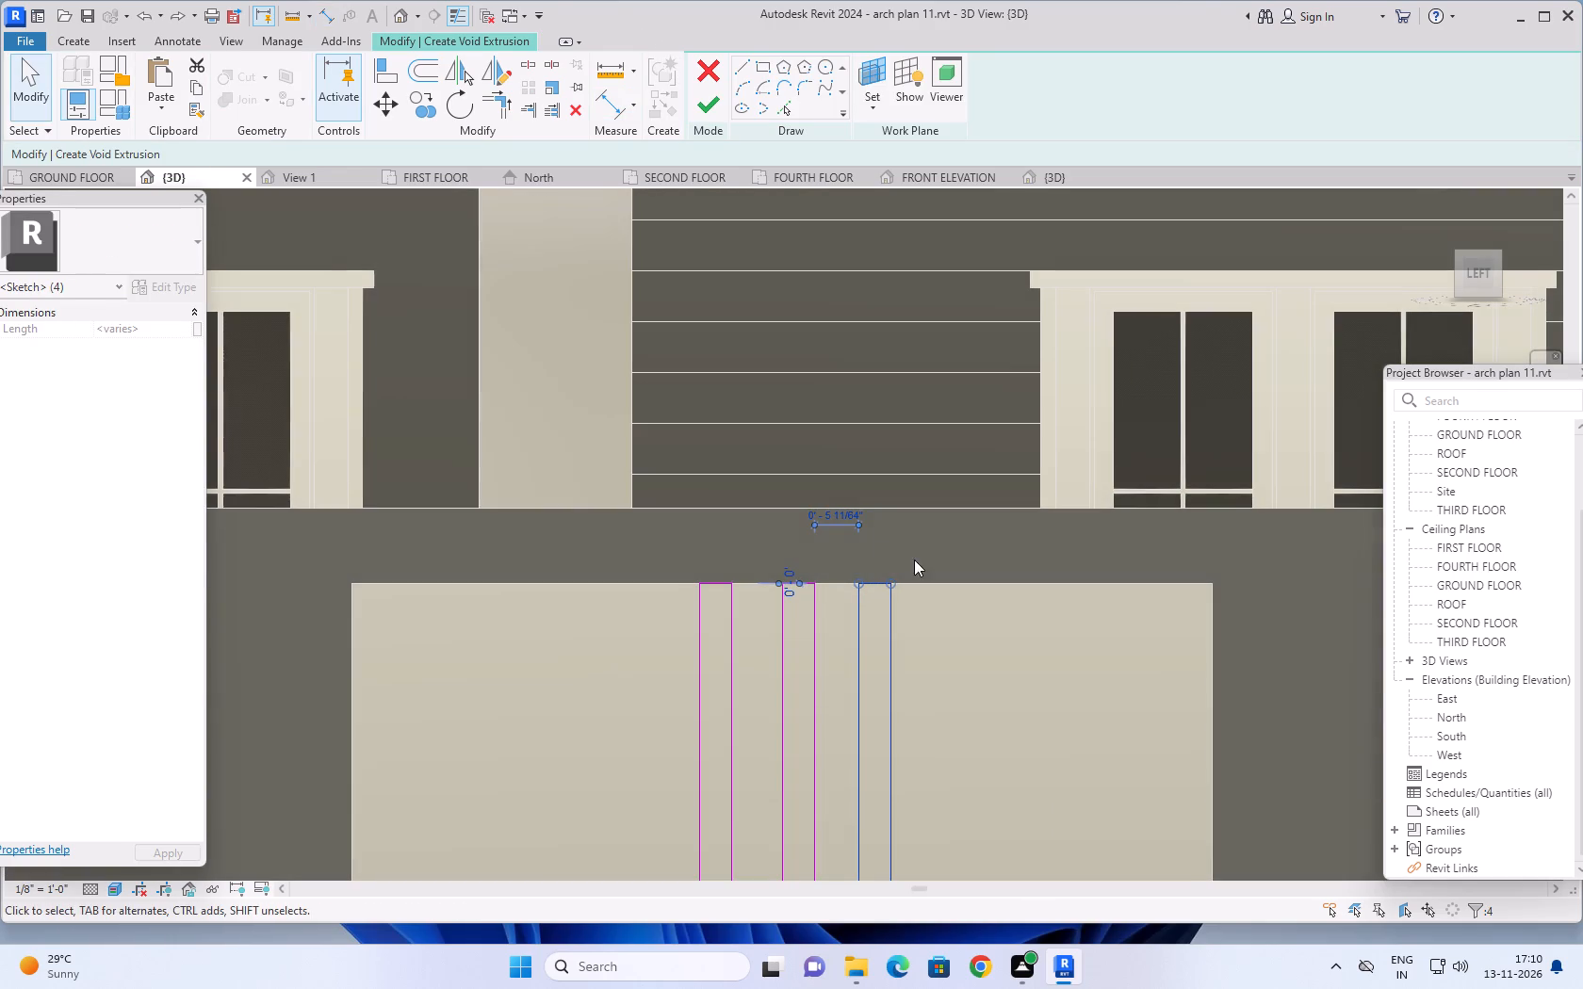
{"action": "left_click", "coordinate": [840, 513]}
{"action": "type", "text": "6\""}
{"action": "key", "text": "Return"}
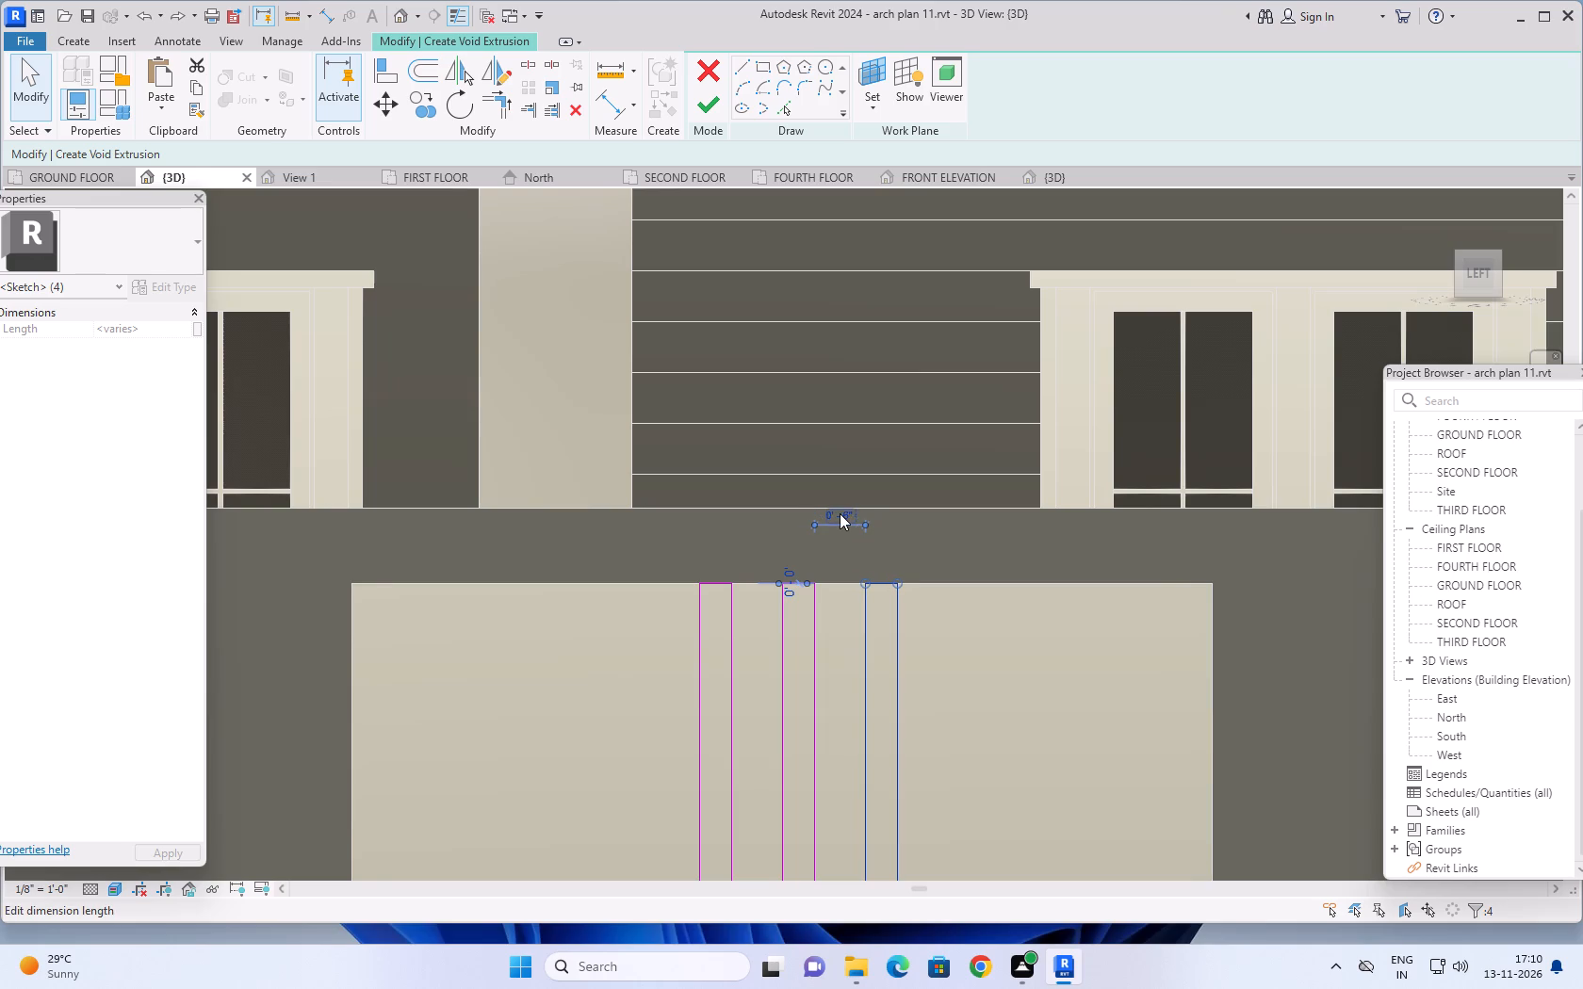
{"action": "key", "text": "Escape"}
Copy the right-hand groove rectangle 6" horizontally to the right from its bottom corner, making a fourth groove rectangle.
{"action": "scroll", "coordinate": [945, 593], "scroll_direction": "down", "scroll_amount": 2}
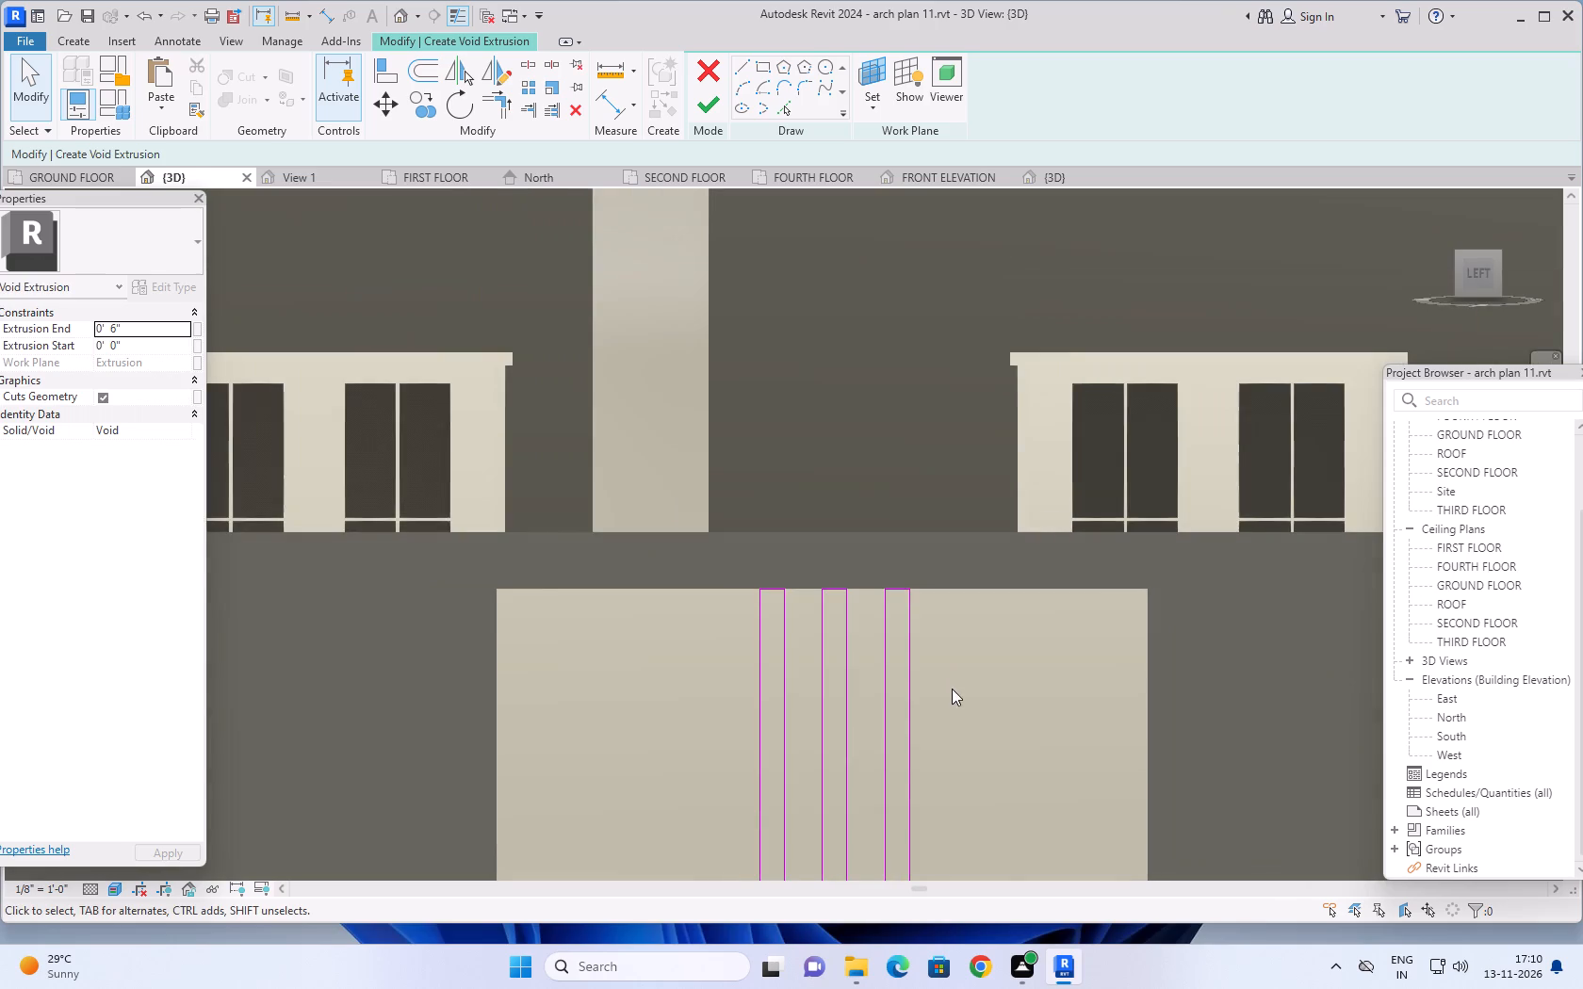
{"action": "middle_click_drag", "start_coordinate": [948, 679], "coordinate": [872, 426]}
{"action": "middle_click_drag", "start_coordinate": [874, 469], "coordinate": [889, 535]}
{"action": "left_click_drag", "start_coordinate": [862, 372], "coordinate": [817, 702]}
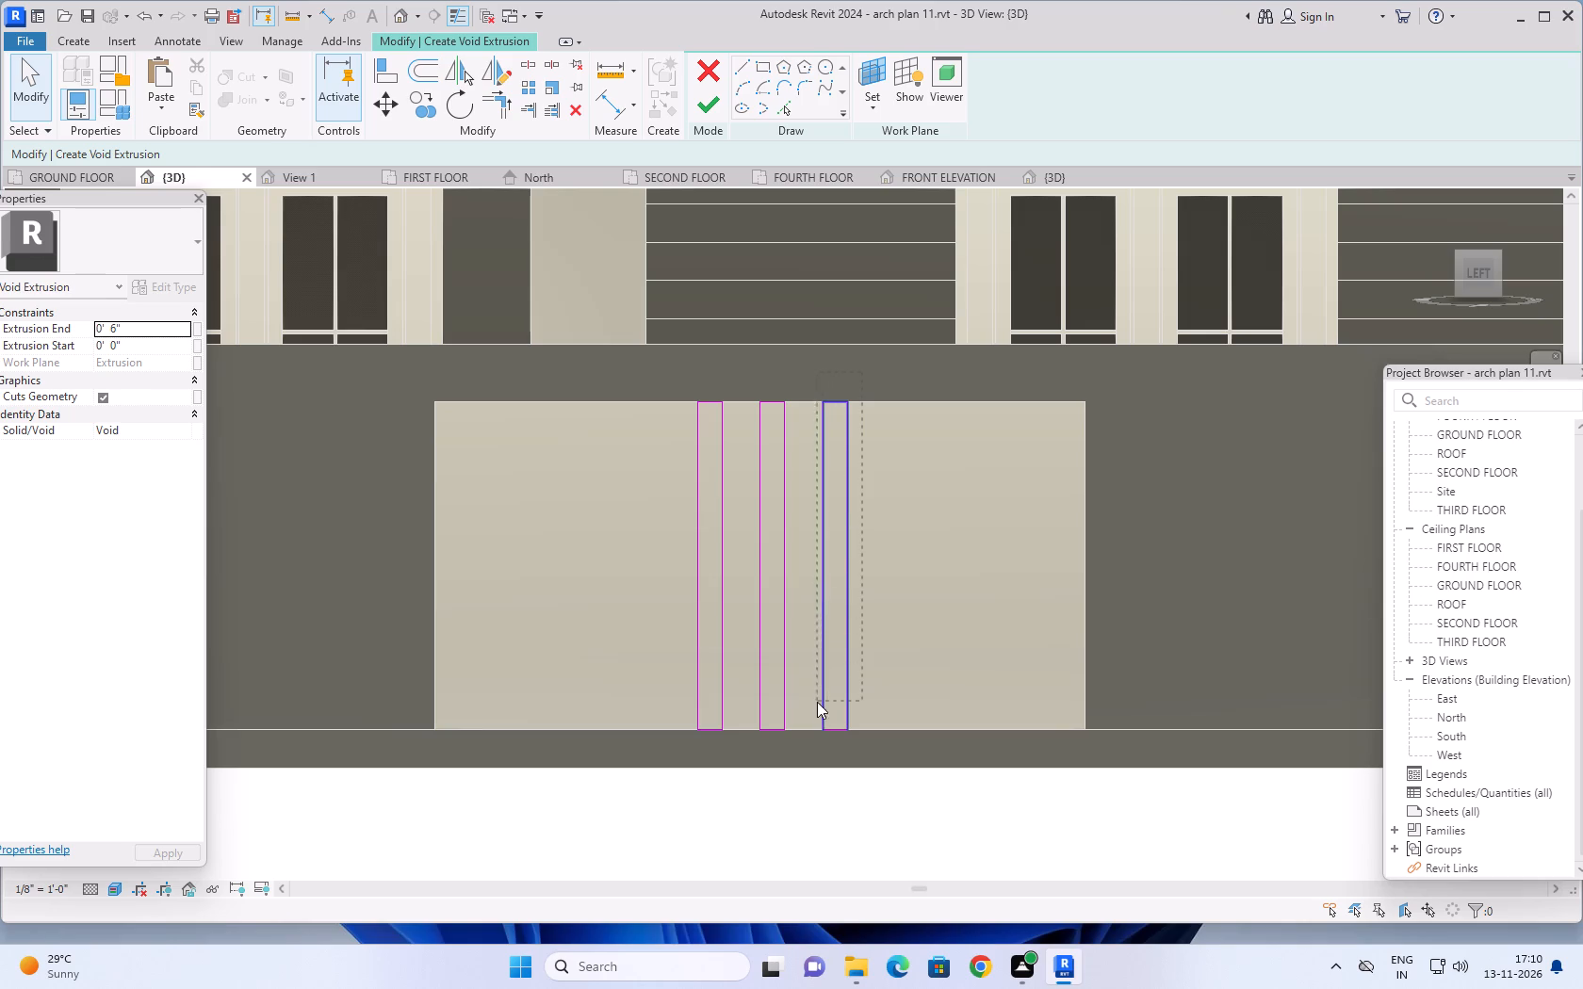
{"action": "left_click_drag", "start_coordinate": [817, 702], "coordinate": [818, 741]}
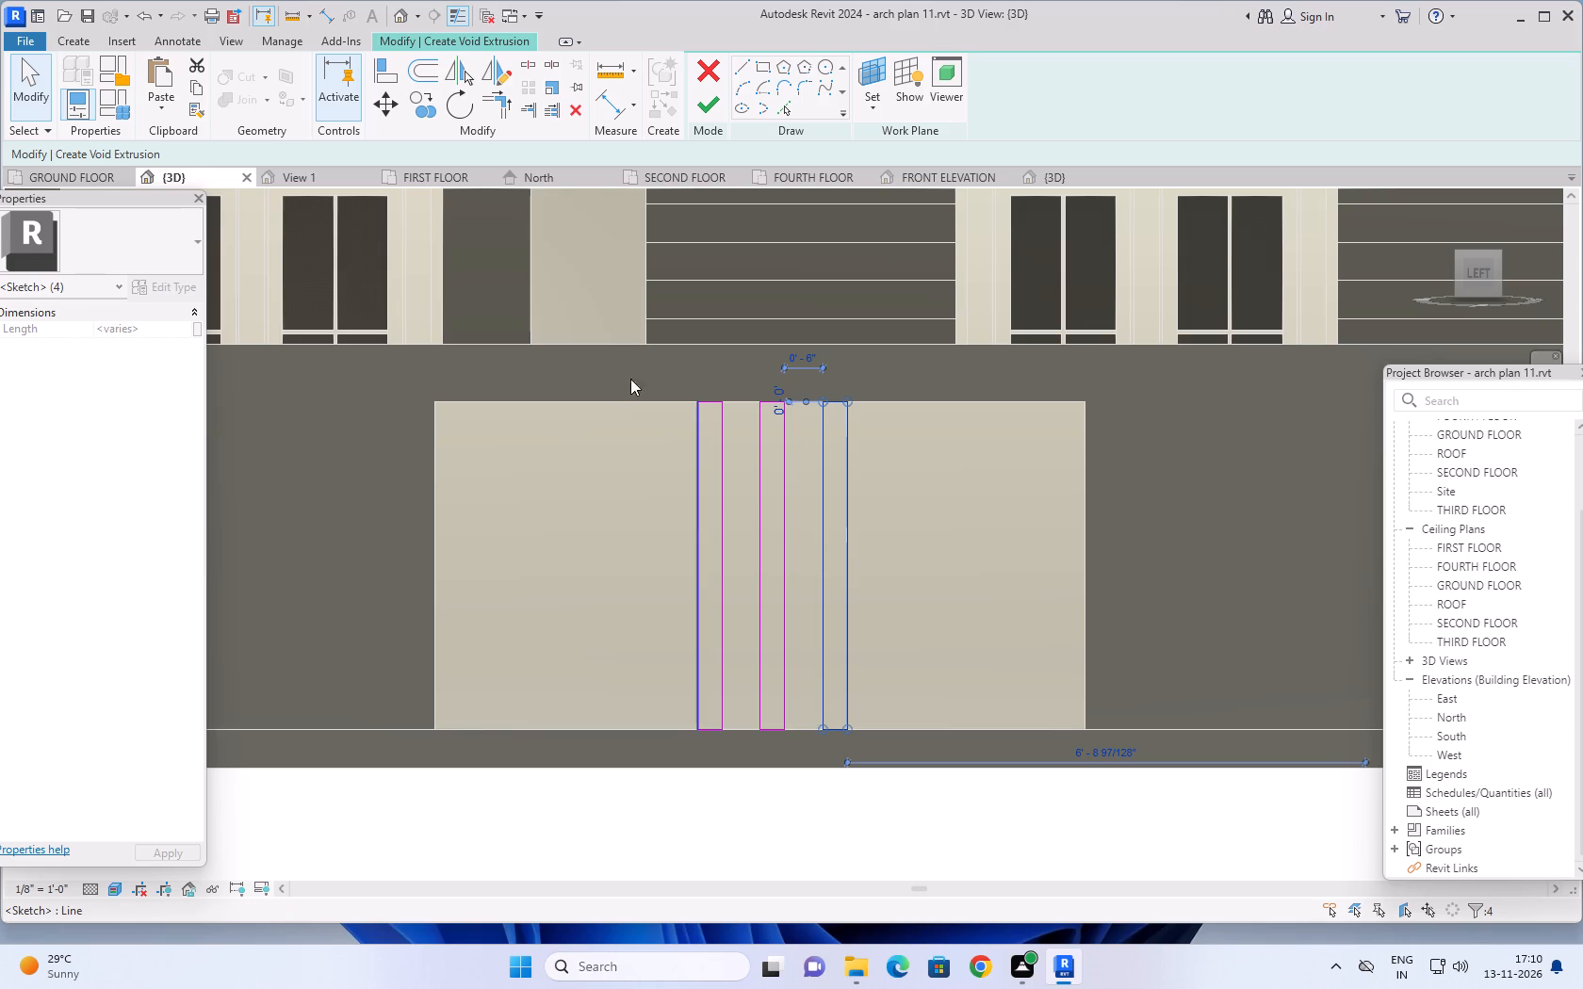
{"action": "left_click", "coordinate": [428, 110]}
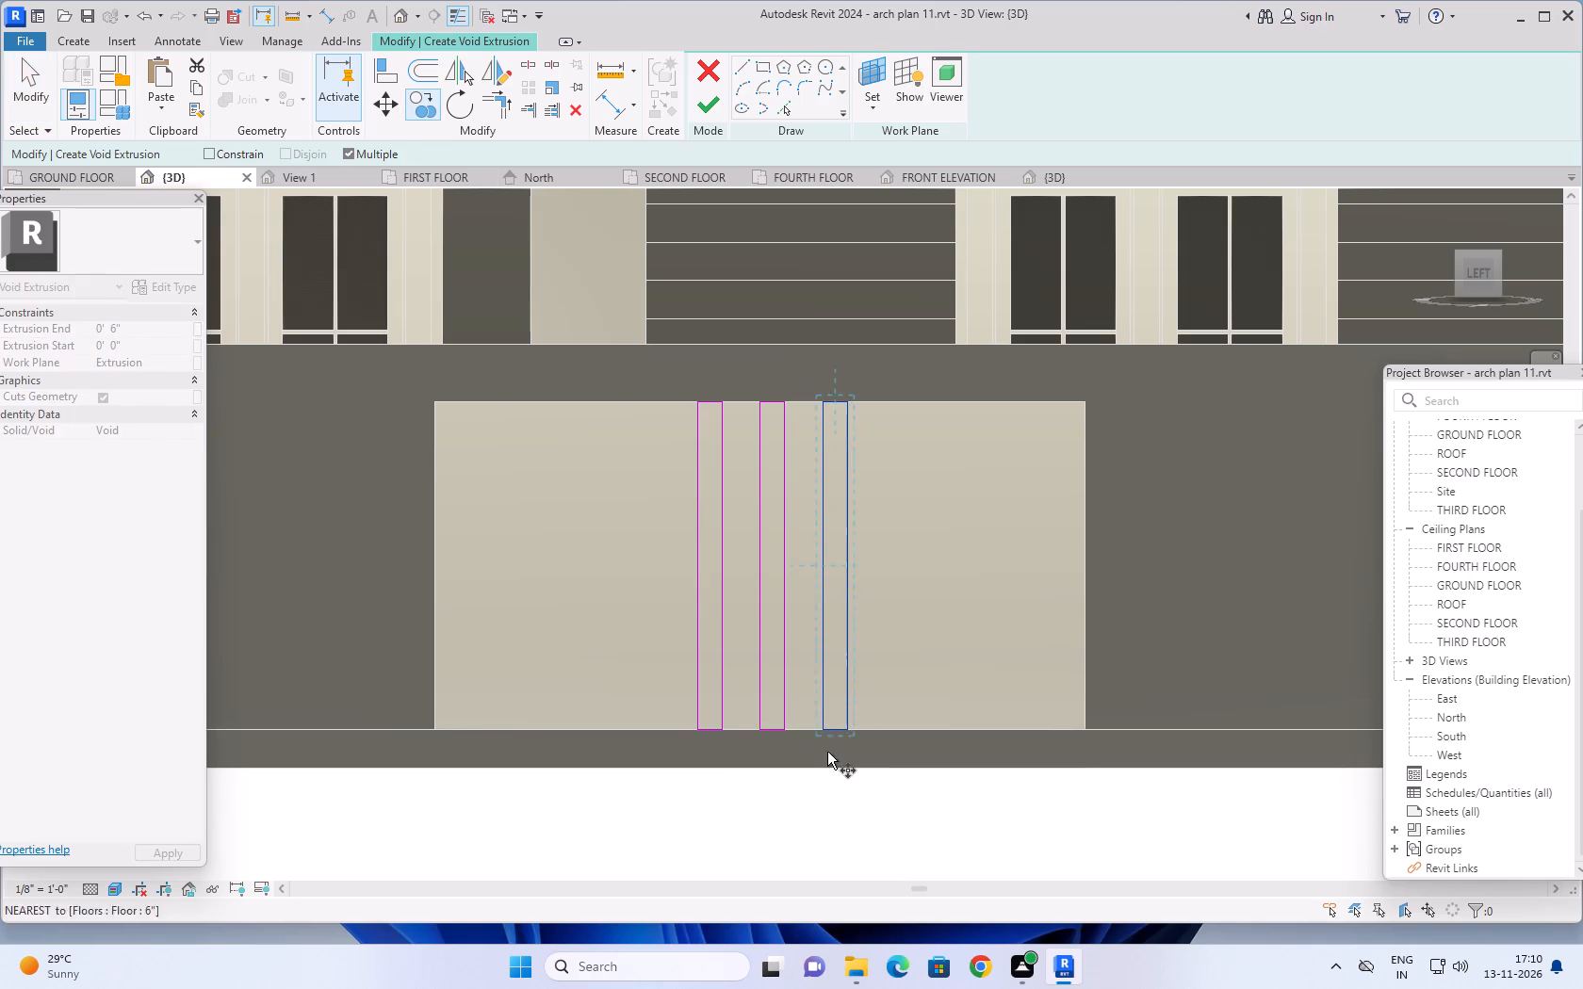
{"action": "scroll", "coordinate": [825, 746], "scroll_direction": "up", "scroll_amount": 1}
{"action": "left_click", "coordinate": [821, 724]}
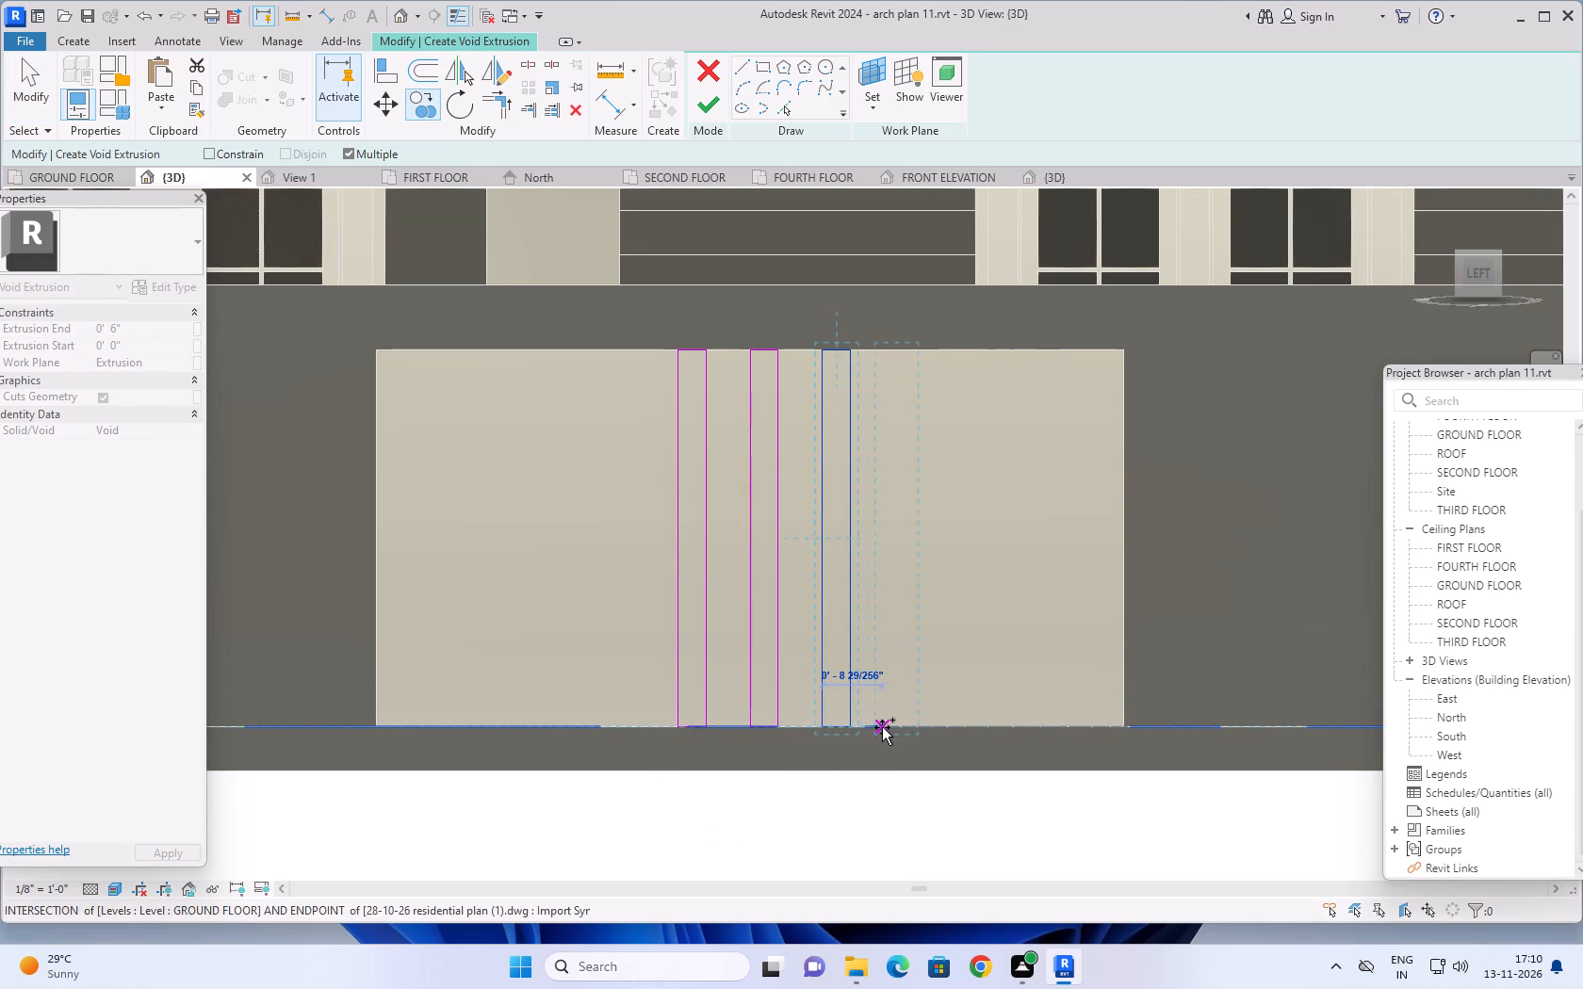
{"action": "key", "text": "6"}
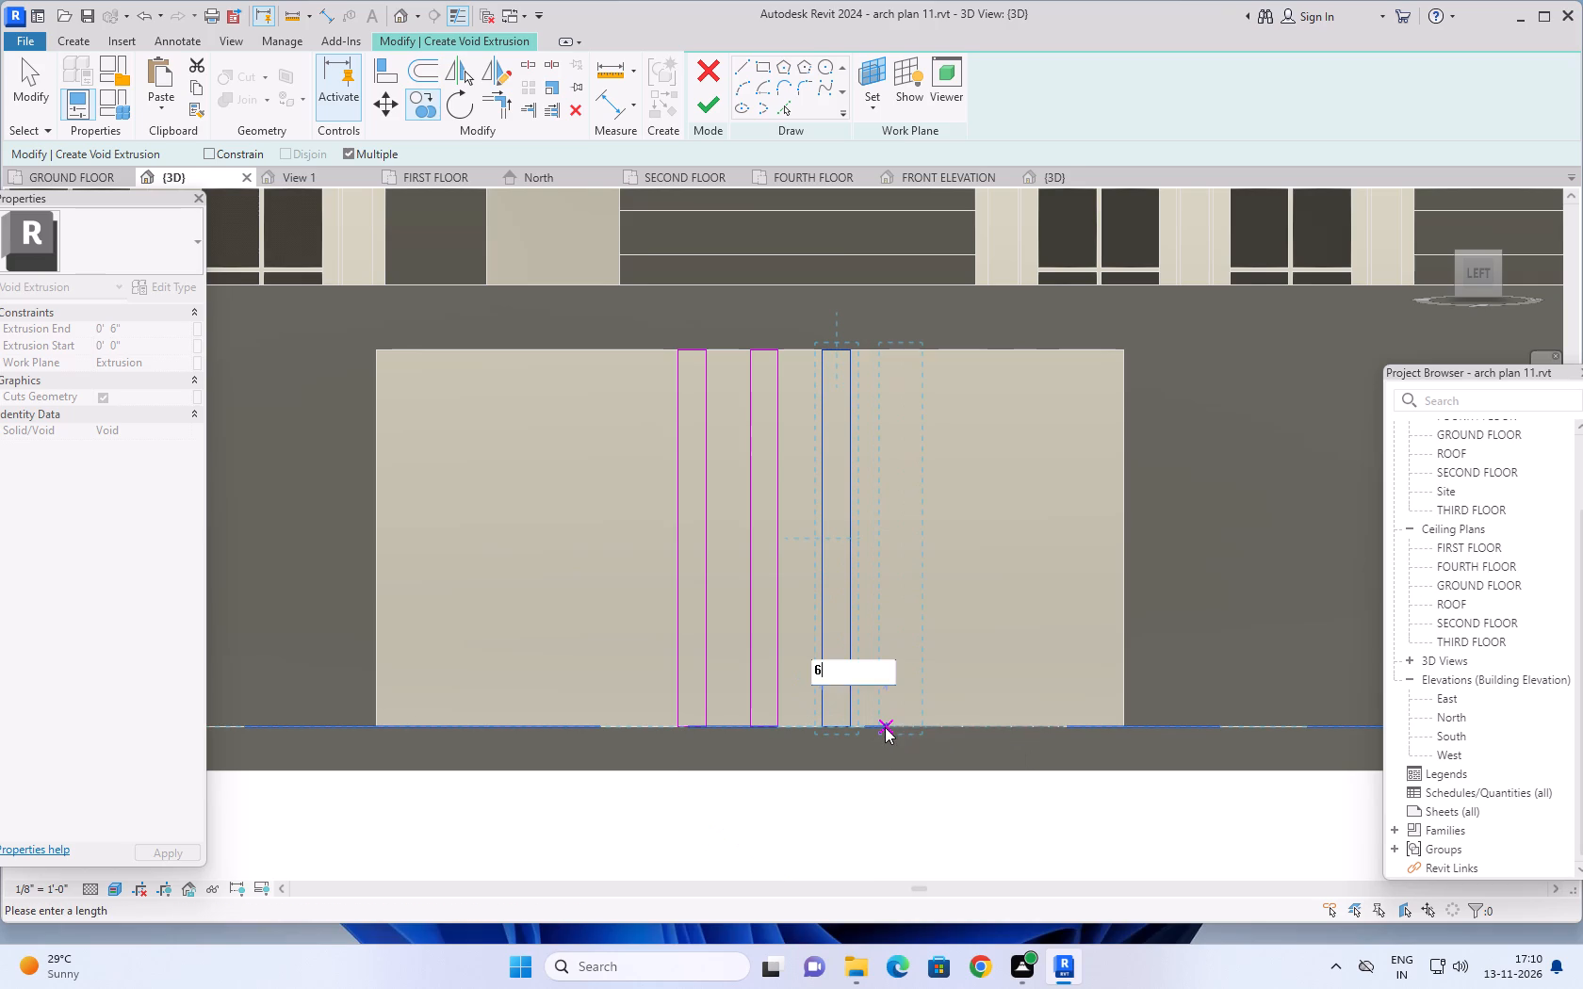
{"action": "key", "text": "shift+quotedbl"}
{"action": "key", "text": "Return"}
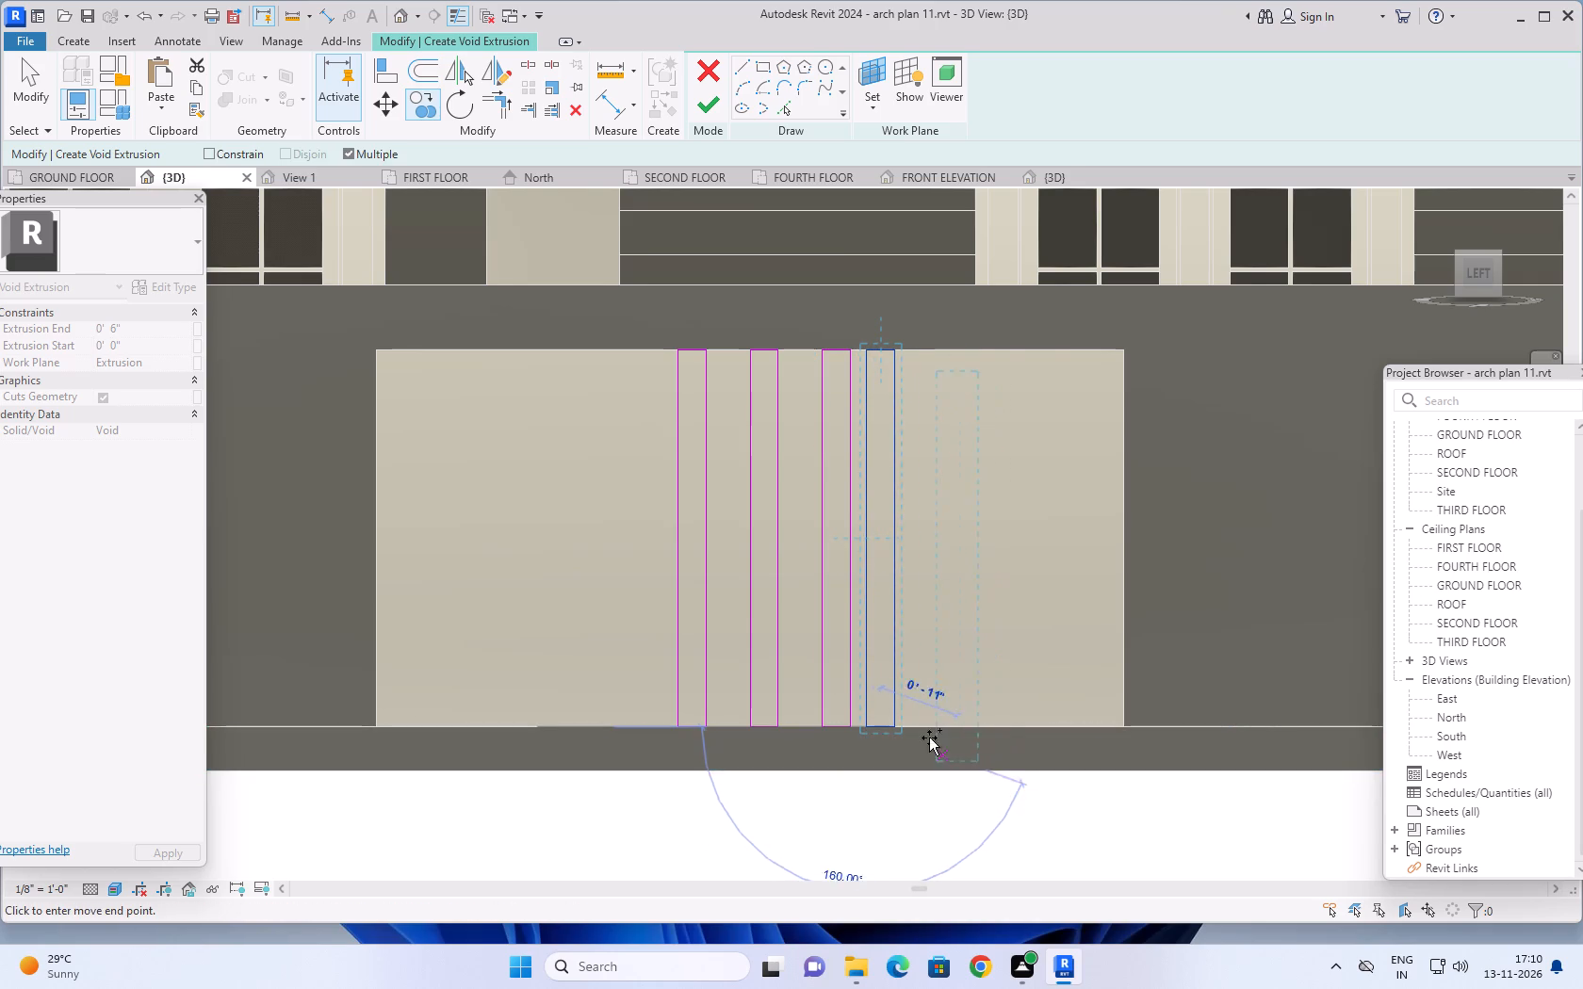
{"action": "scroll", "coordinate": [923, 714], "scroll_direction": "up", "scroll_amount": 2}
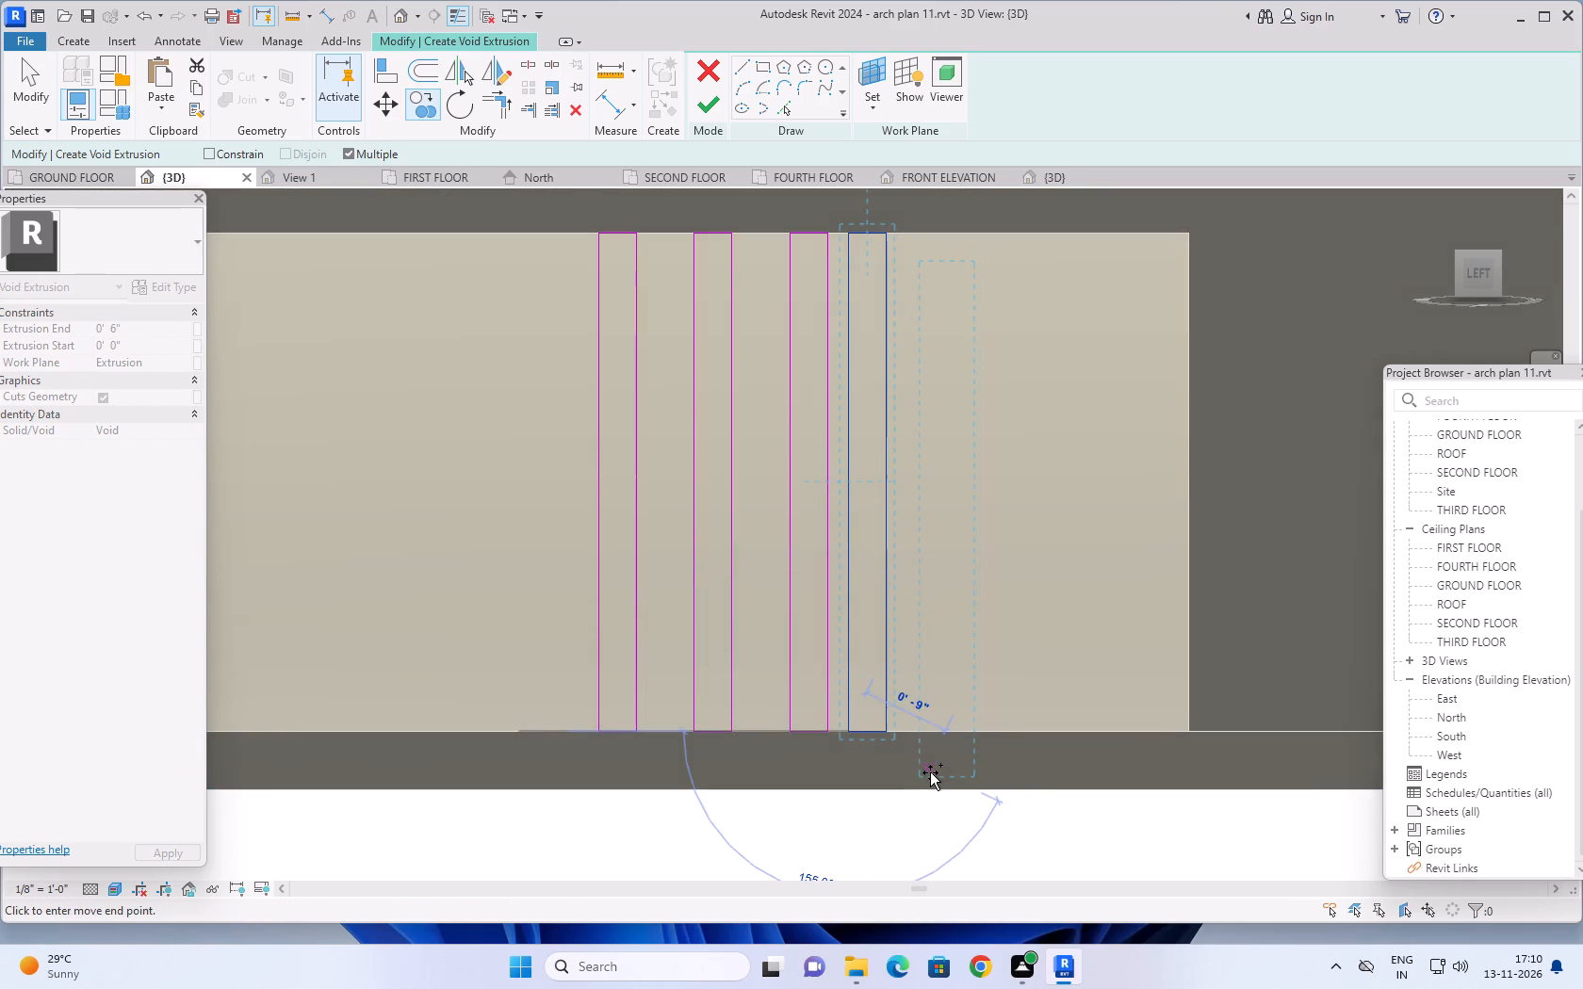
{"action": "scroll", "coordinate": [928, 770], "scroll_direction": "down", "scroll_amount": 1}
{"action": "key", "text": "Escape"}
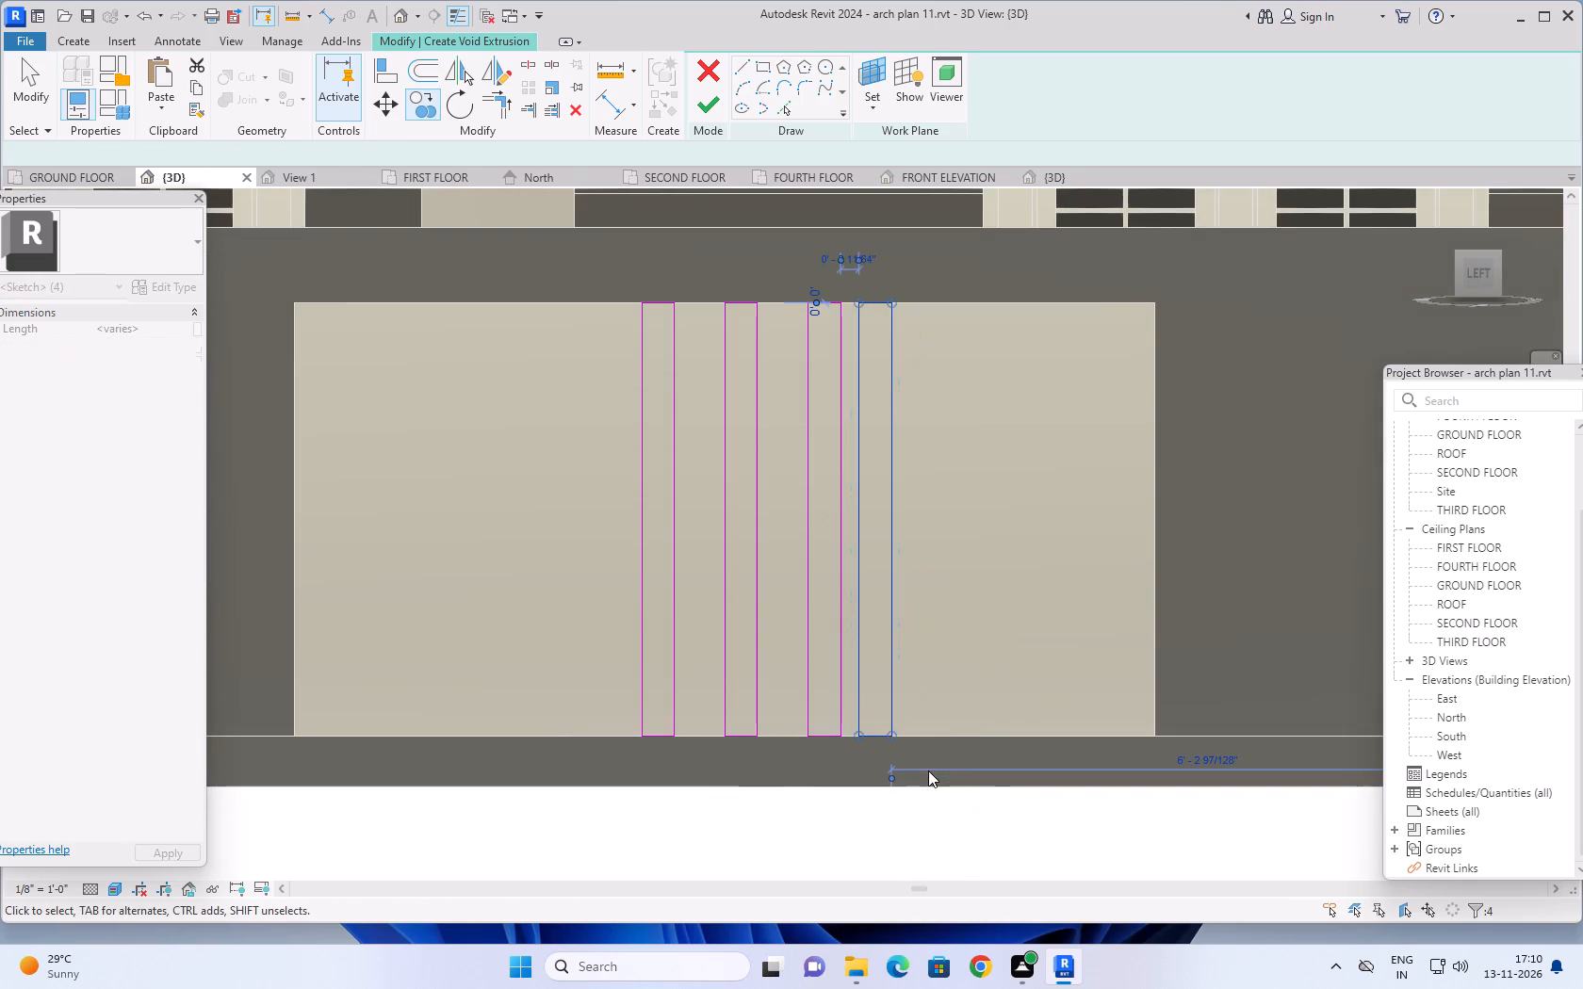
Set the gap between the new fourth groove rectangle and its neighbour to 6".
{"action": "scroll", "coordinate": [850, 262], "scroll_direction": "up", "scroll_amount": 5}
{"action": "left_click", "coordinate": [851, 265]}
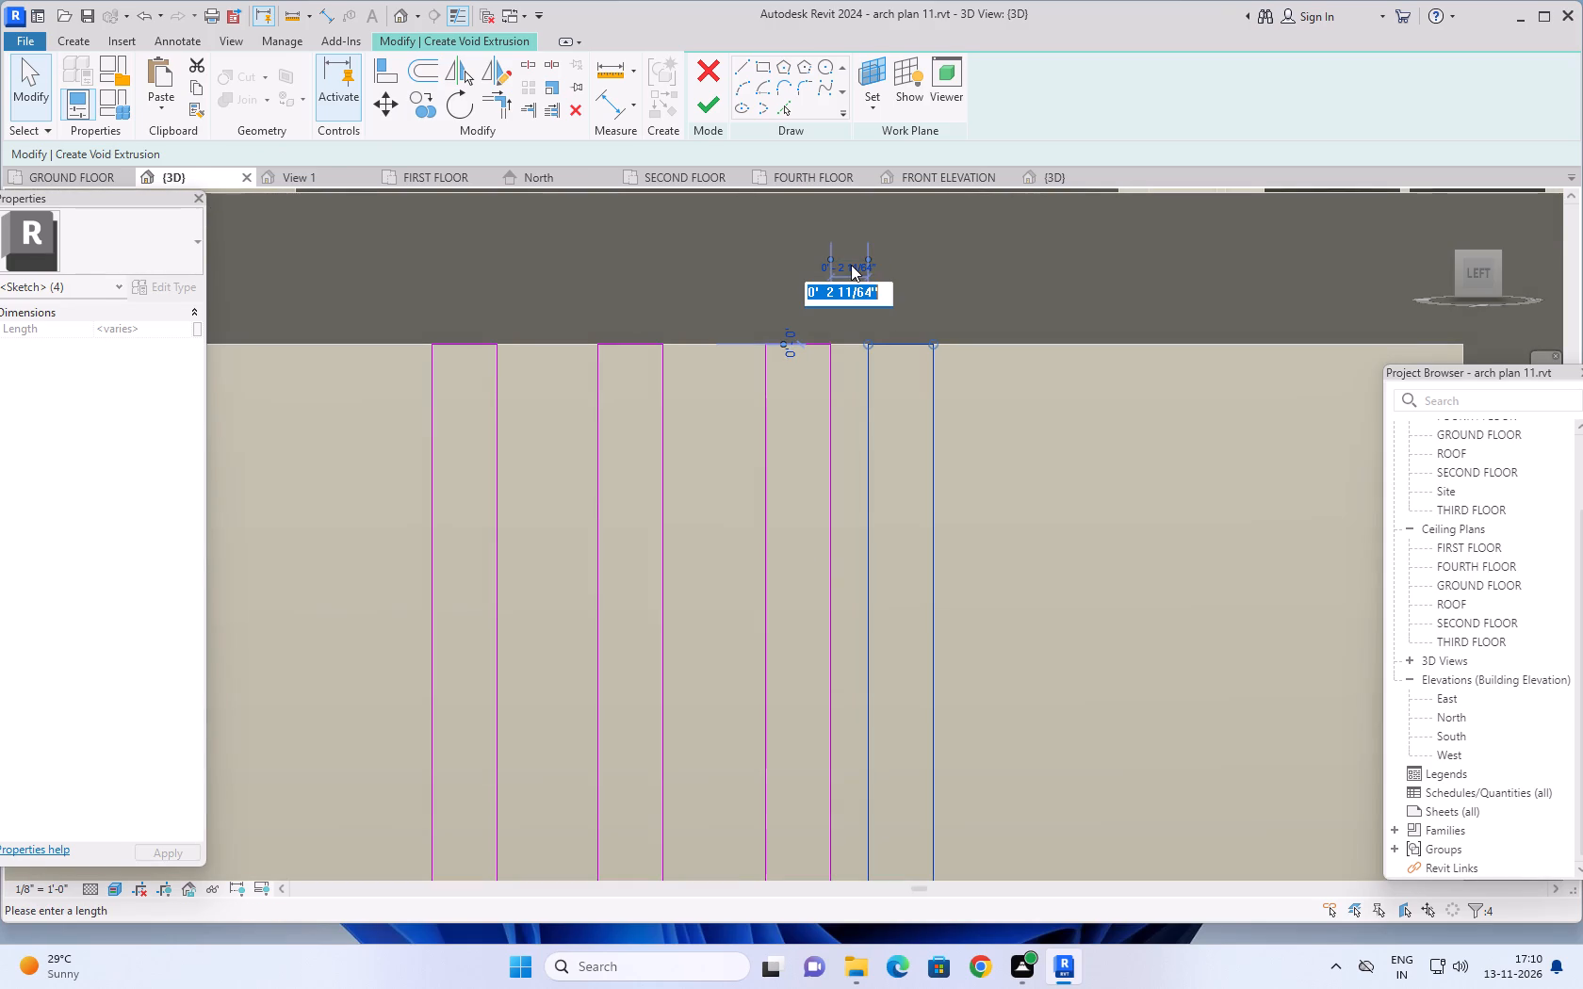
{"action": "type", "text": "6\""}
{"action": "key", "text": "Return"}
{"action": "scroll", "coordinate": [867, 300], "scroll_direction": "down", "scroll_amount": 4}
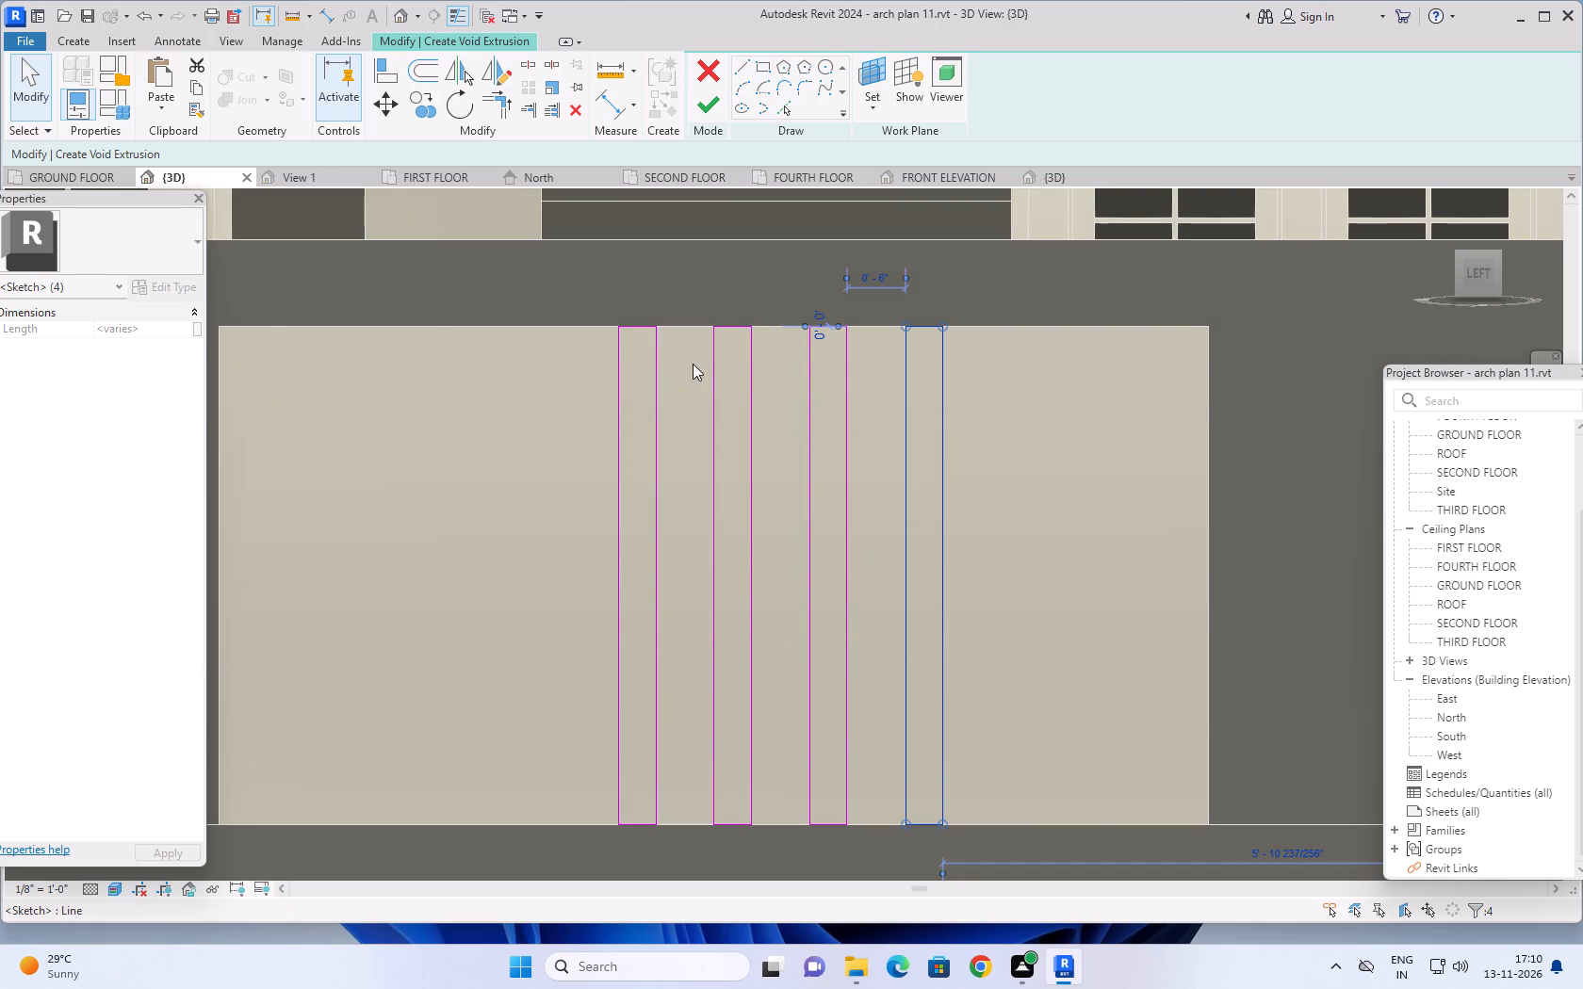
Set the gap between the leftmost groove rectangle and the one beside it to 6".
{"action": "left_click_drag", "start_coordinate": [677, 292], "coordinate": [629, 628]}
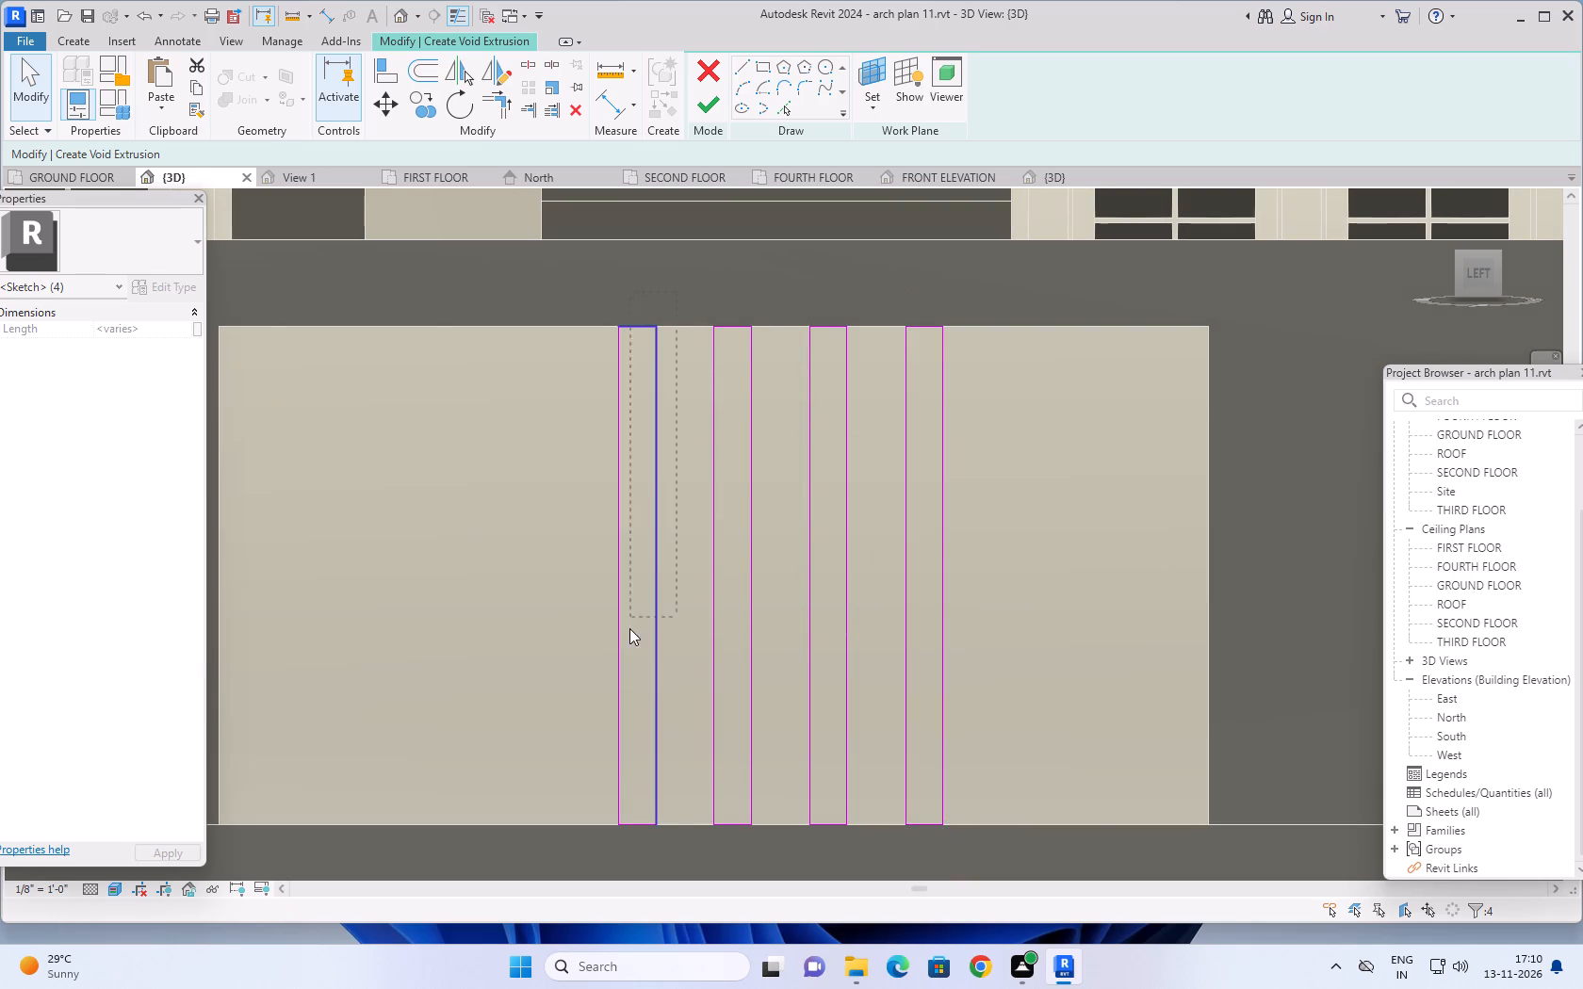
{"action": "left_click_drag", "start_coordinate": [629, 628], "coordinate": [608, 867]}
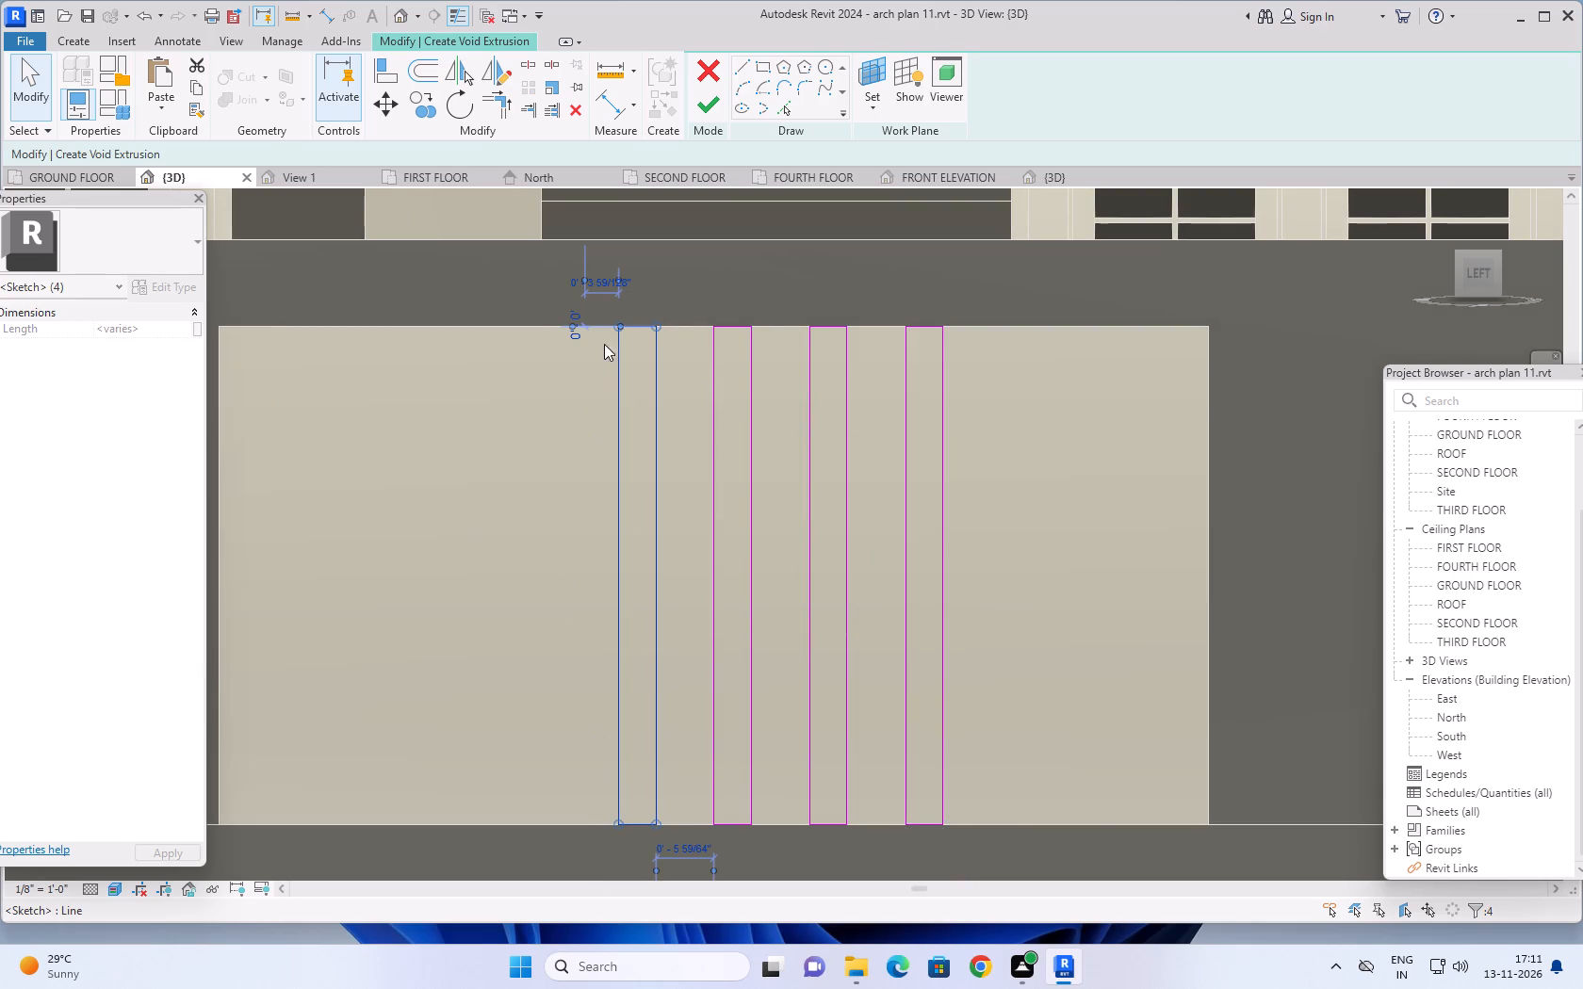
{"action": "left_click", "coordinate": [604, 279]}
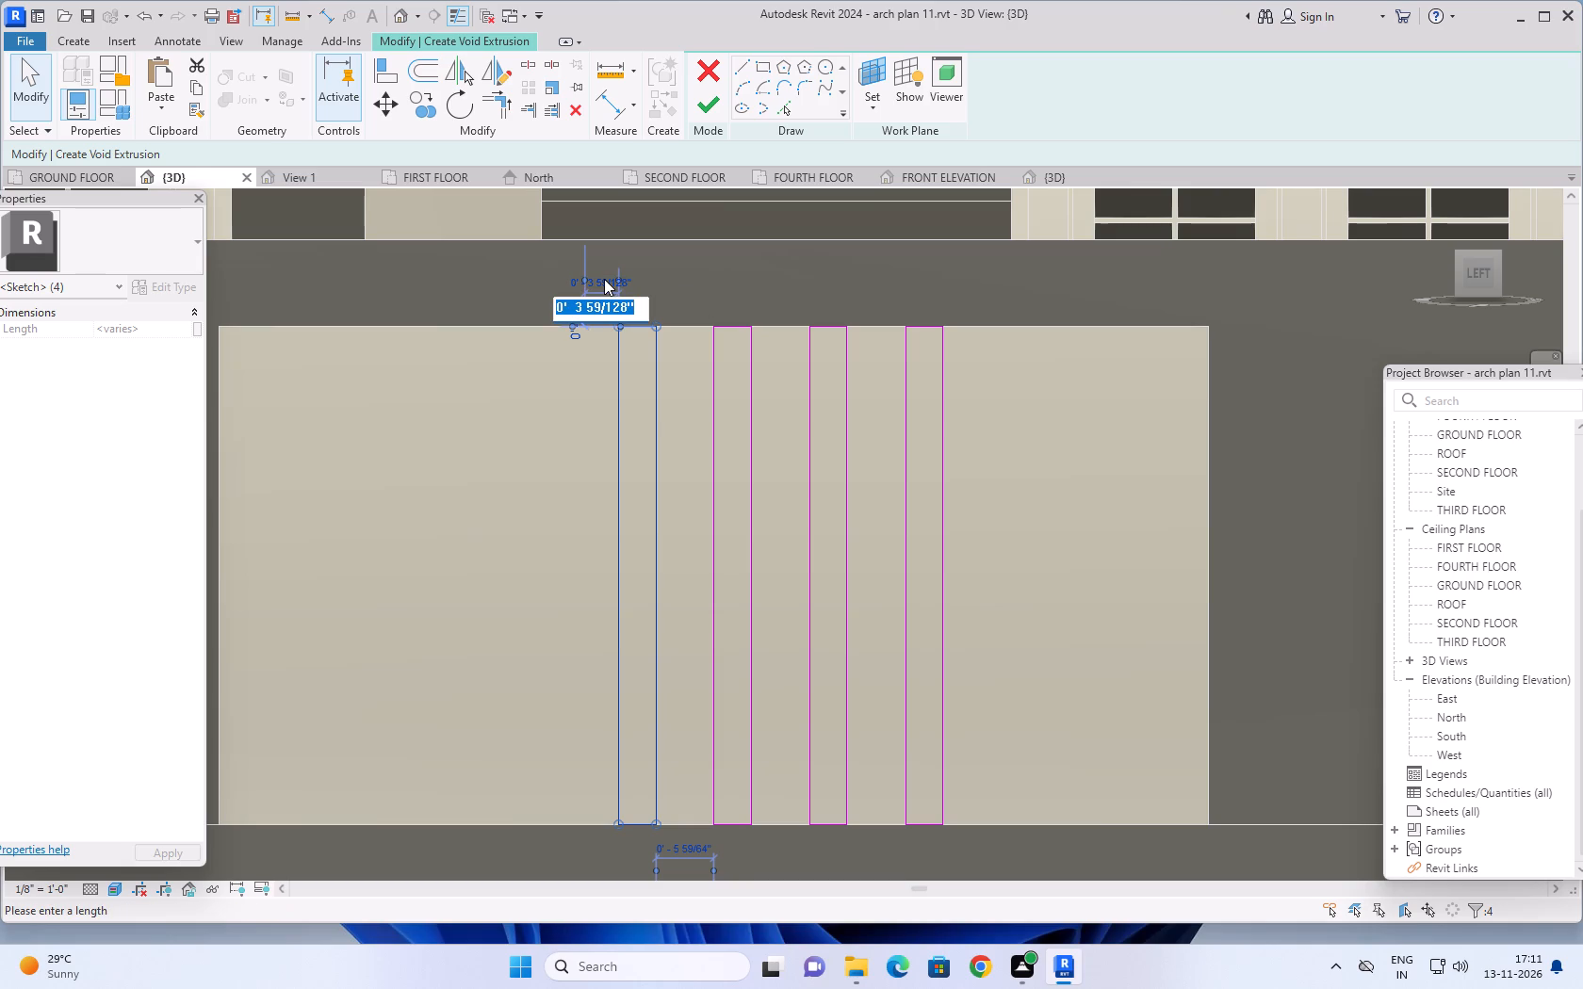
{"action": "left_click", "coordinate": [692, 851]}
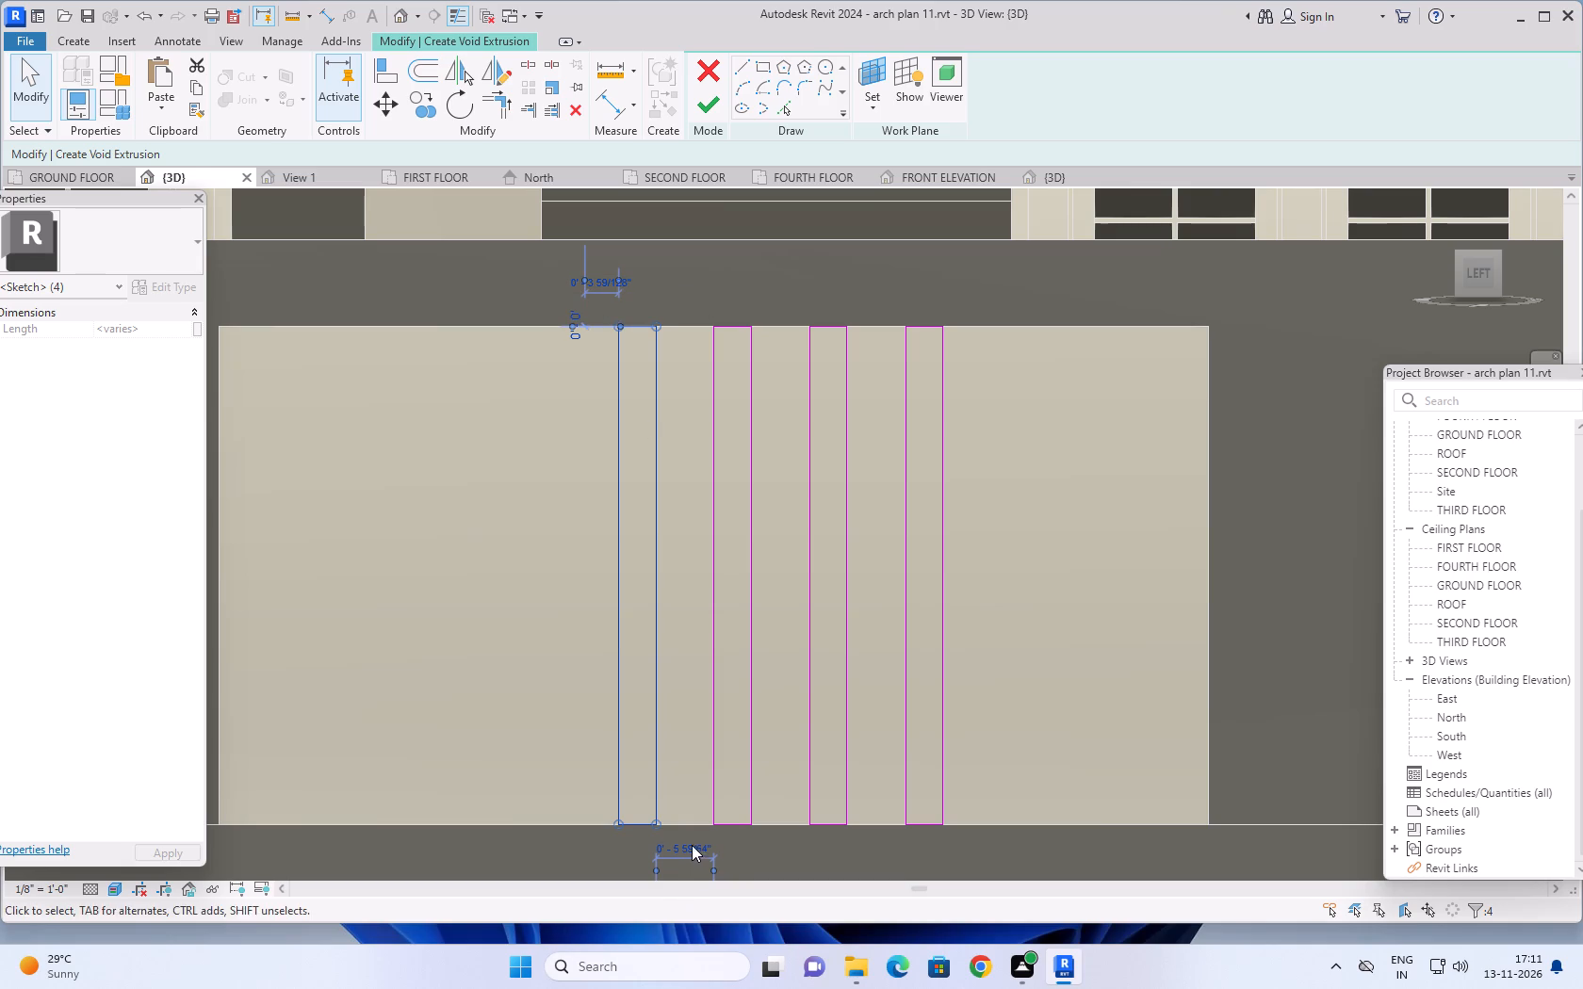
{"action": "left_click", "coordinate": [692, 845]}
{"action": "key", "text": "6"}
{"action": "key", "text": "shift+quotedbl"}
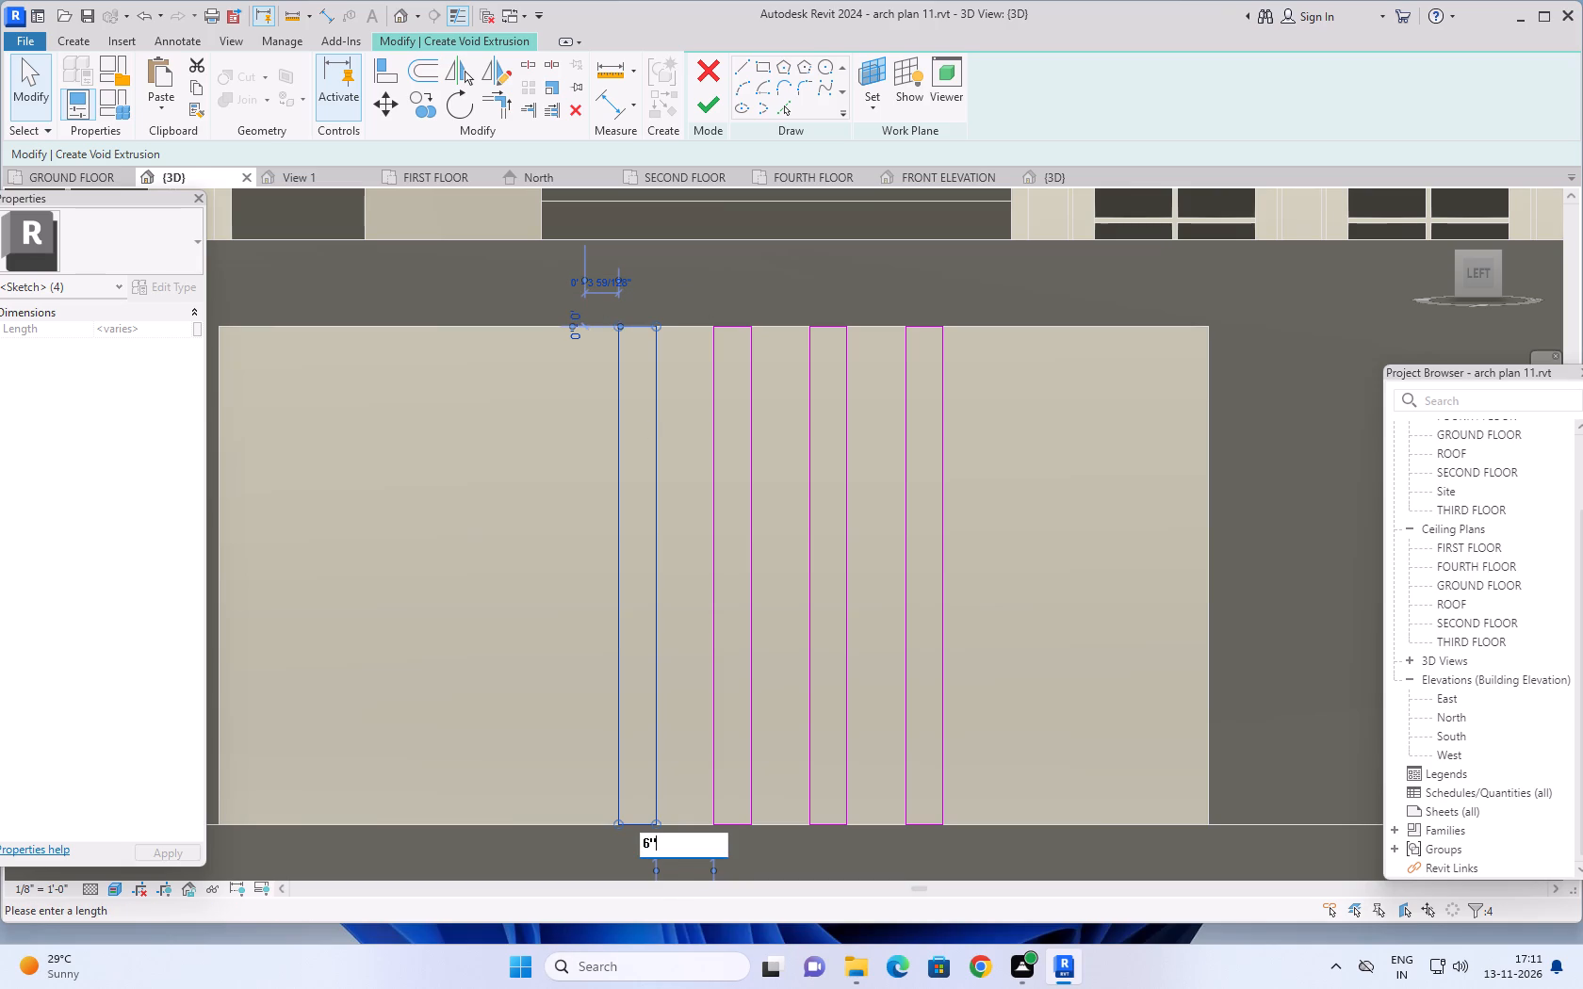
{"action": "key", "text": "Return"}
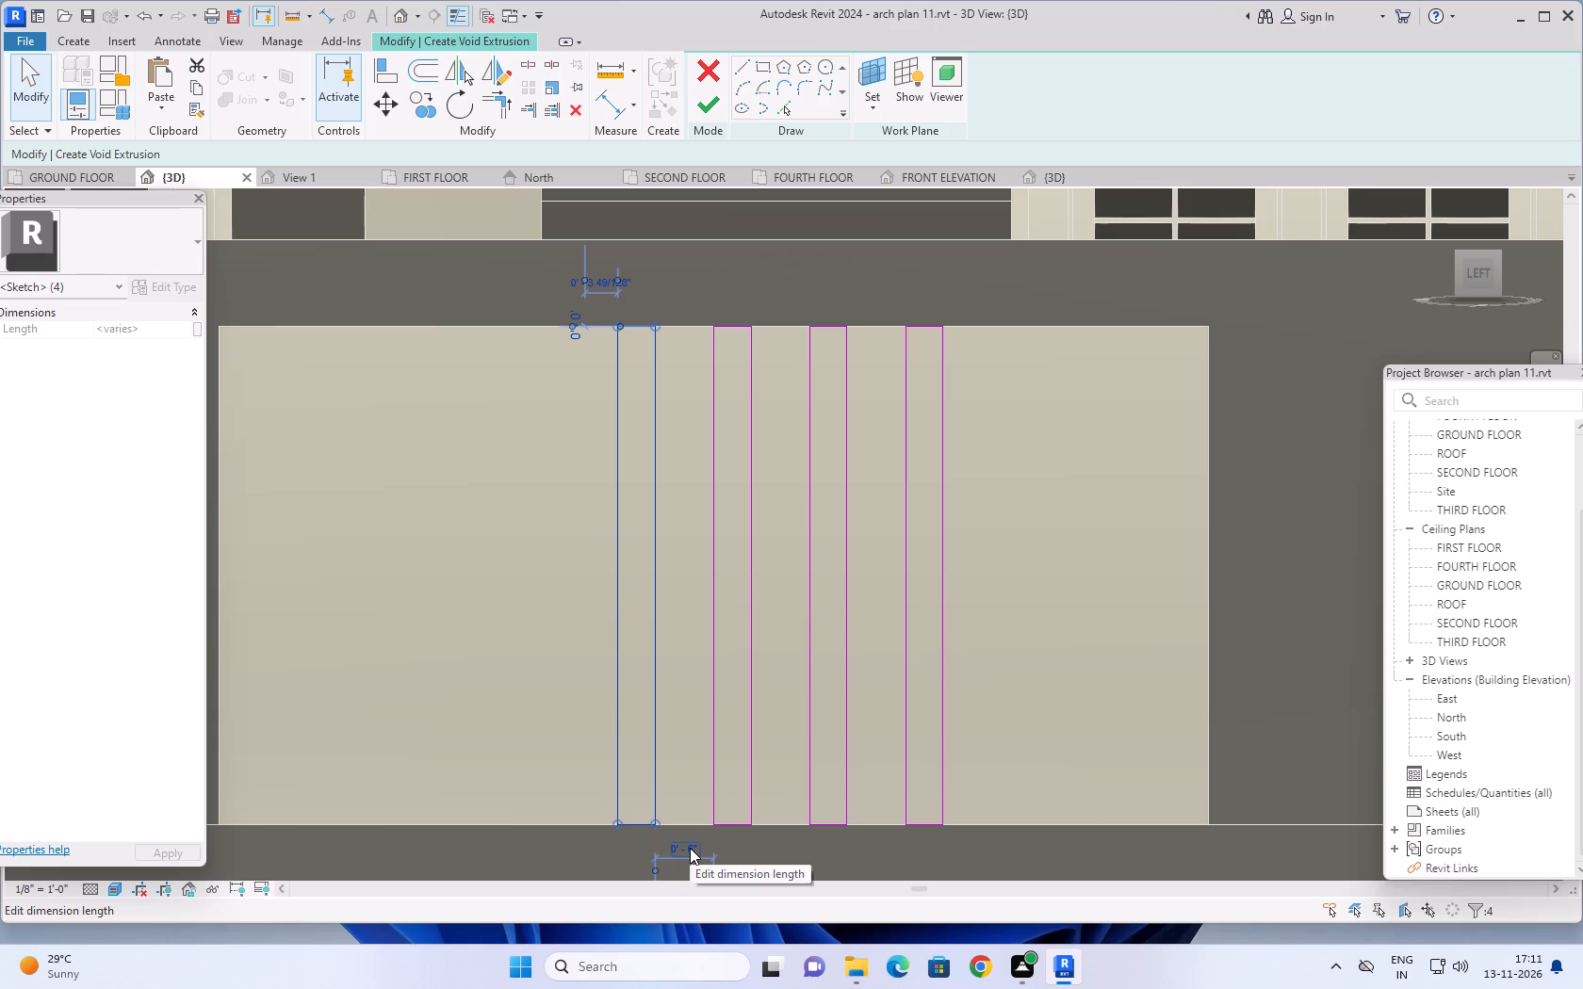
Copy the leftmost groove rectangle about 10" horizontally to the left along the panel's bottom edge, making a fifth rectangle.
{"action": "scroll", "coordinate": [558, 826], "scroll_direction": "down", "scroll_amount": 1}
{"action": "middle_click_drag", "start_coordinate": [571, 836], "coordinate": [595, 786]}
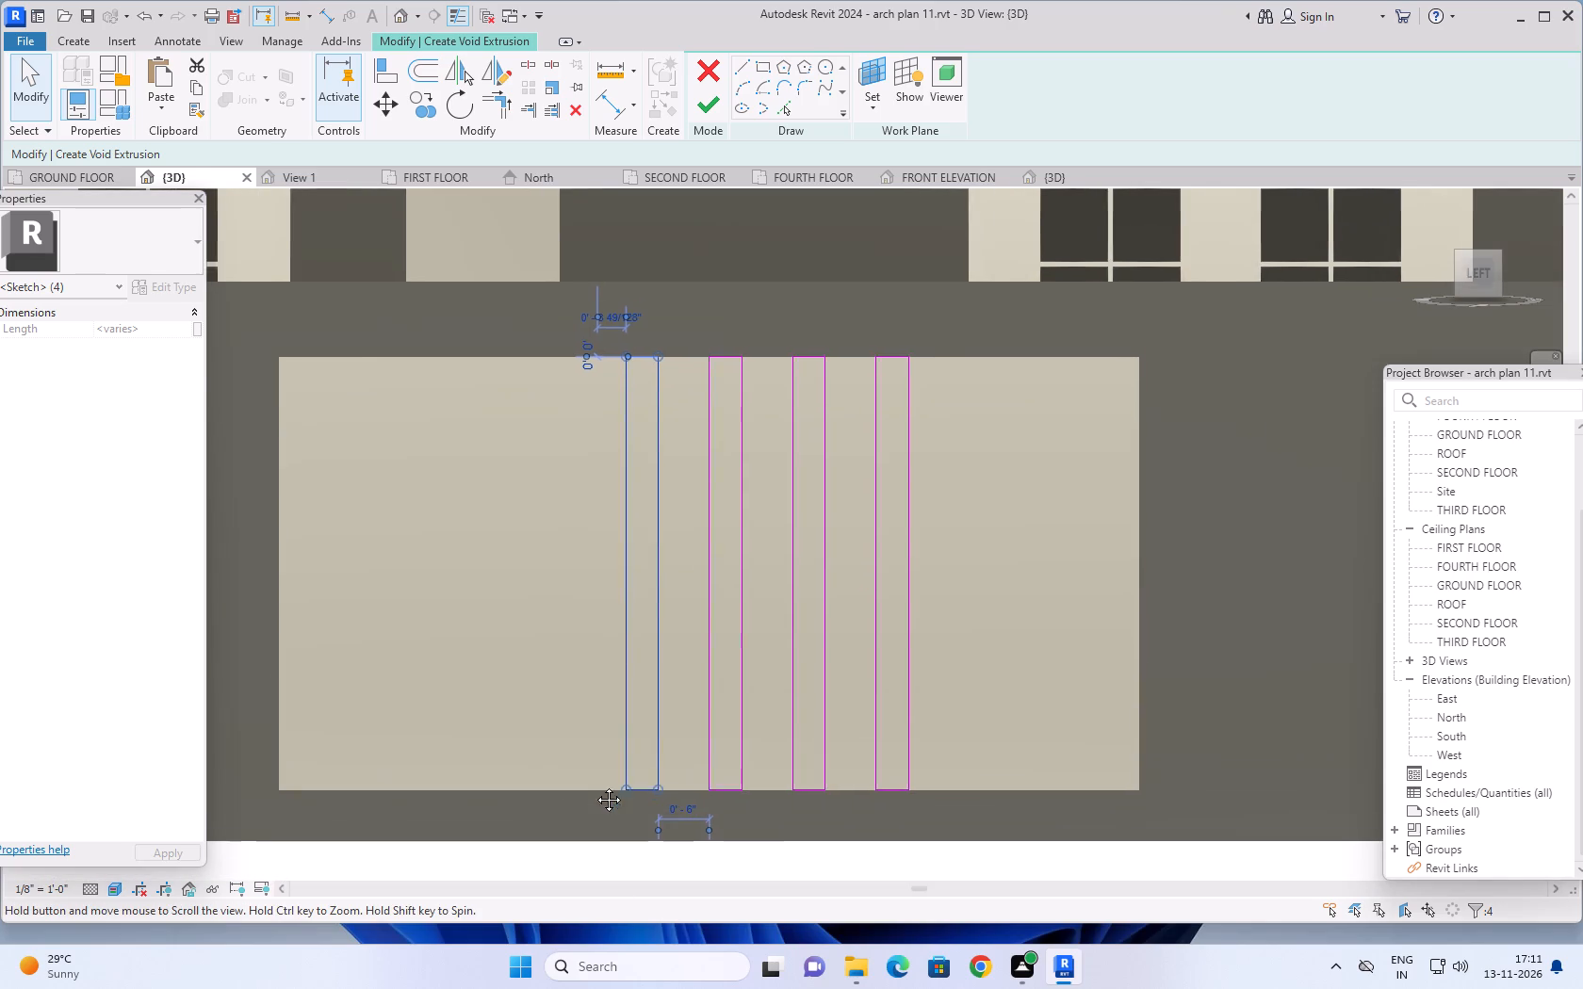
{"action": "middle_click_drag", "start_coordinate": [595, 786], "coordinate": [608, 763]}
{"action": "left_click", "coordinate": [438, 104]}
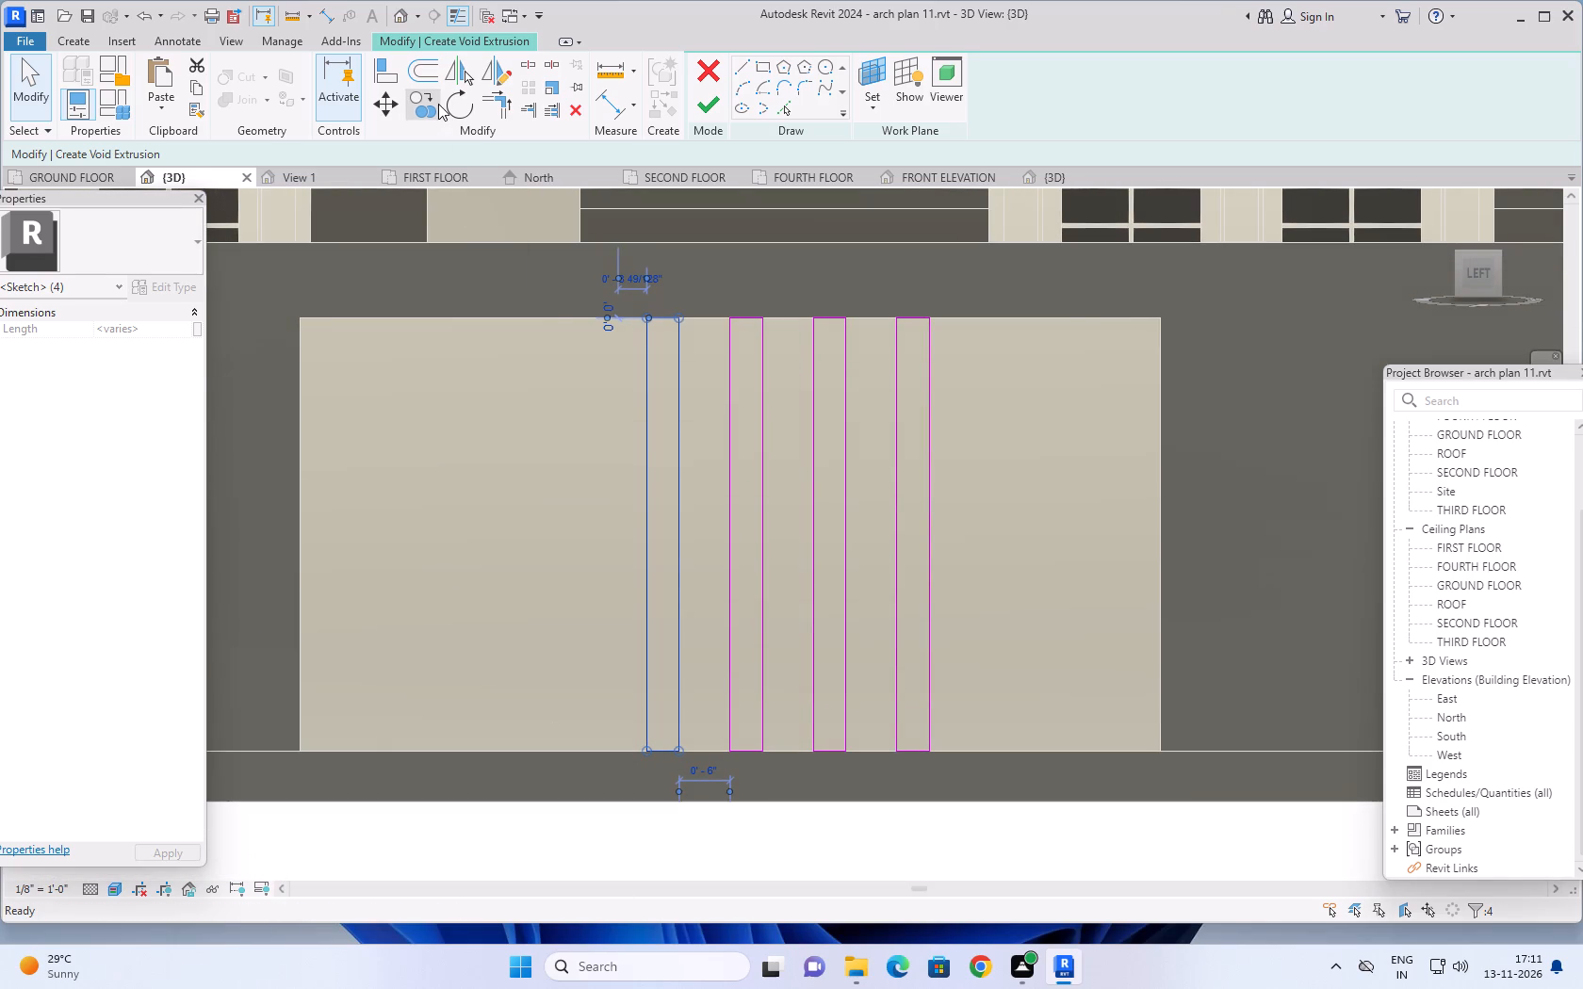
{"action": "left_click", "coordinate": [677, 749]}
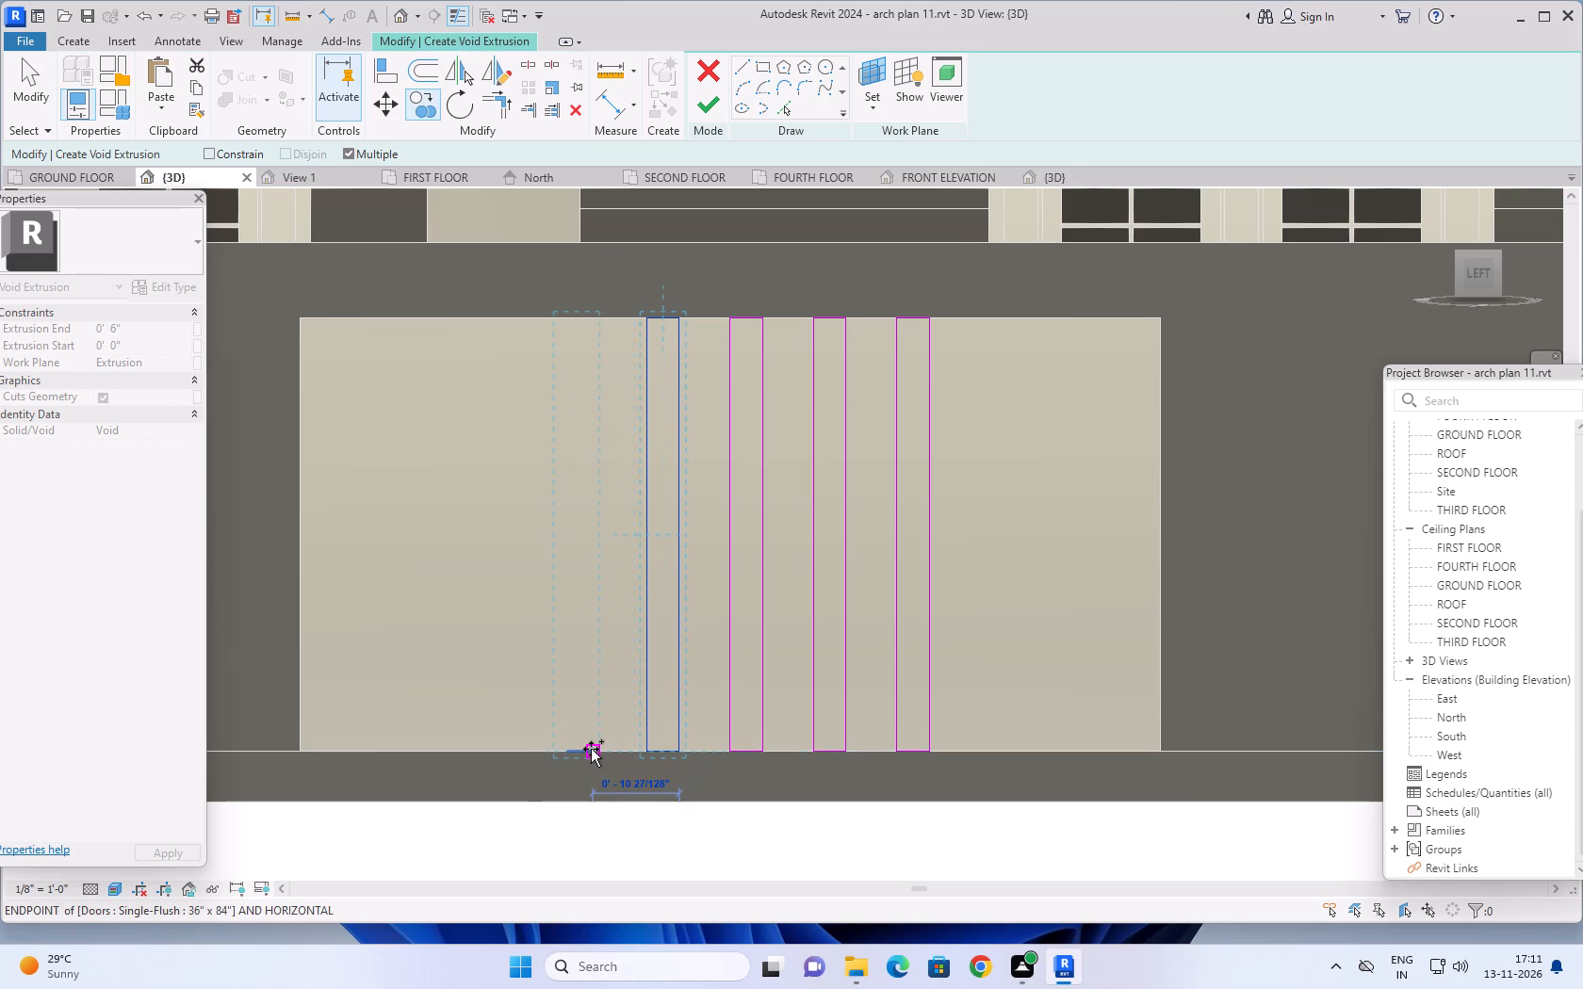
{"action": "left_click", "coordinate": [591, 749]}
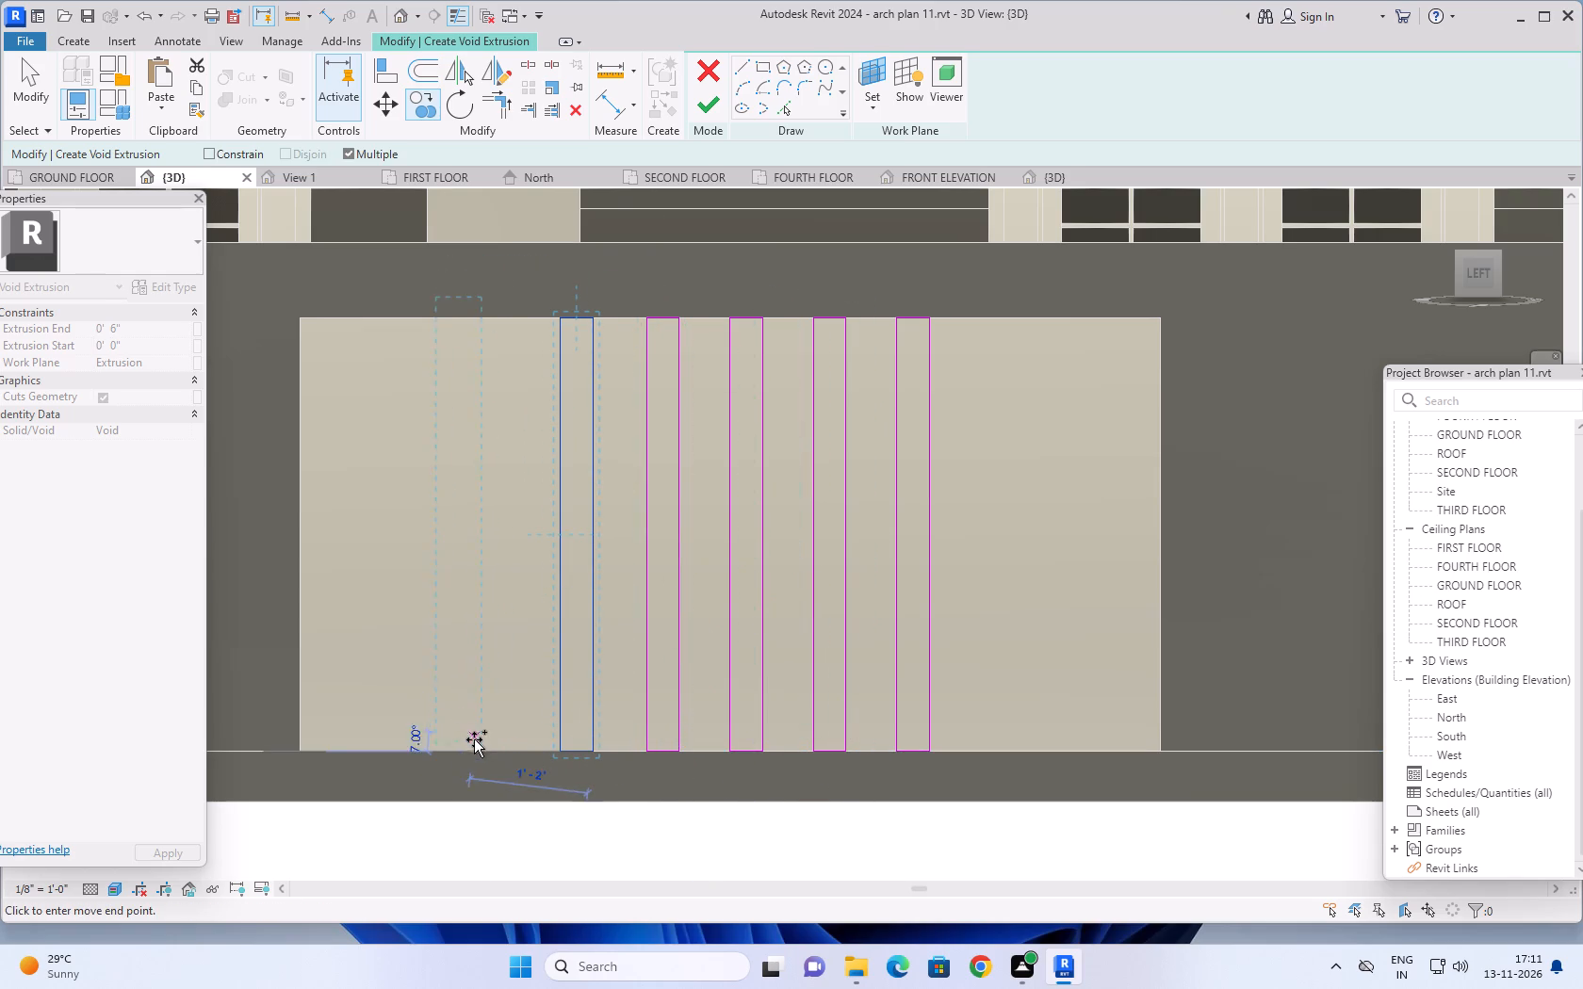
{"action": "key", "text": "Escape"}
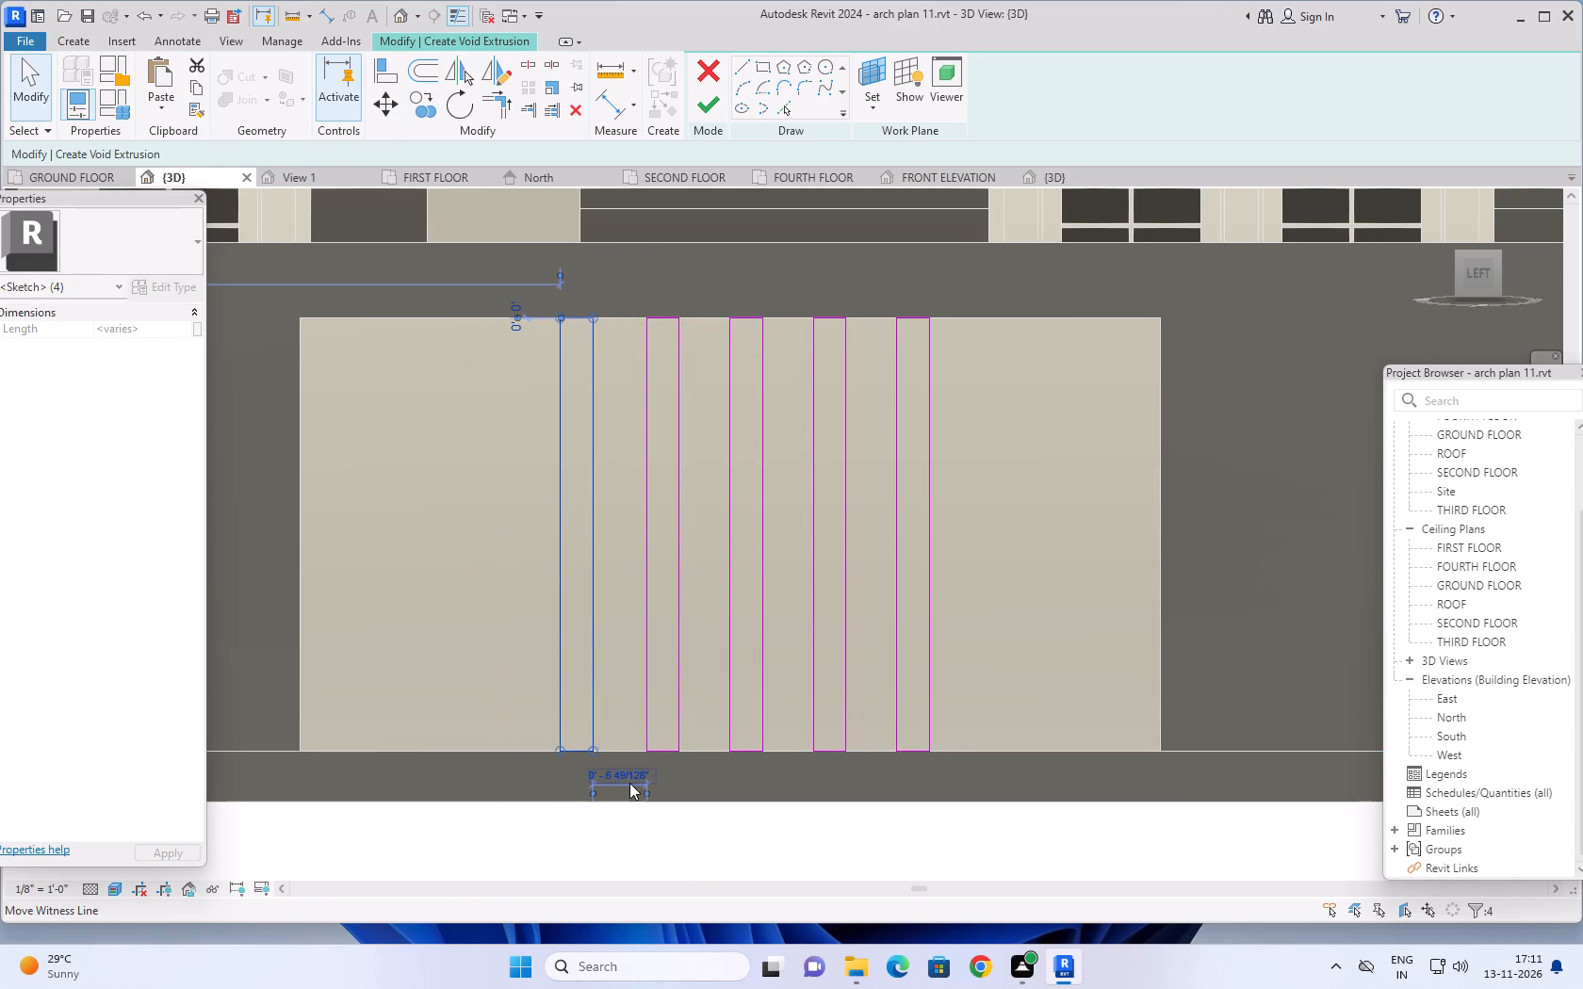
Set the gap between the new leftmost groove rectangle and its neighbour to 6".
{"action": "left_click", "coordinate": [619, 773]}
{"action": "key", "text": "6"}
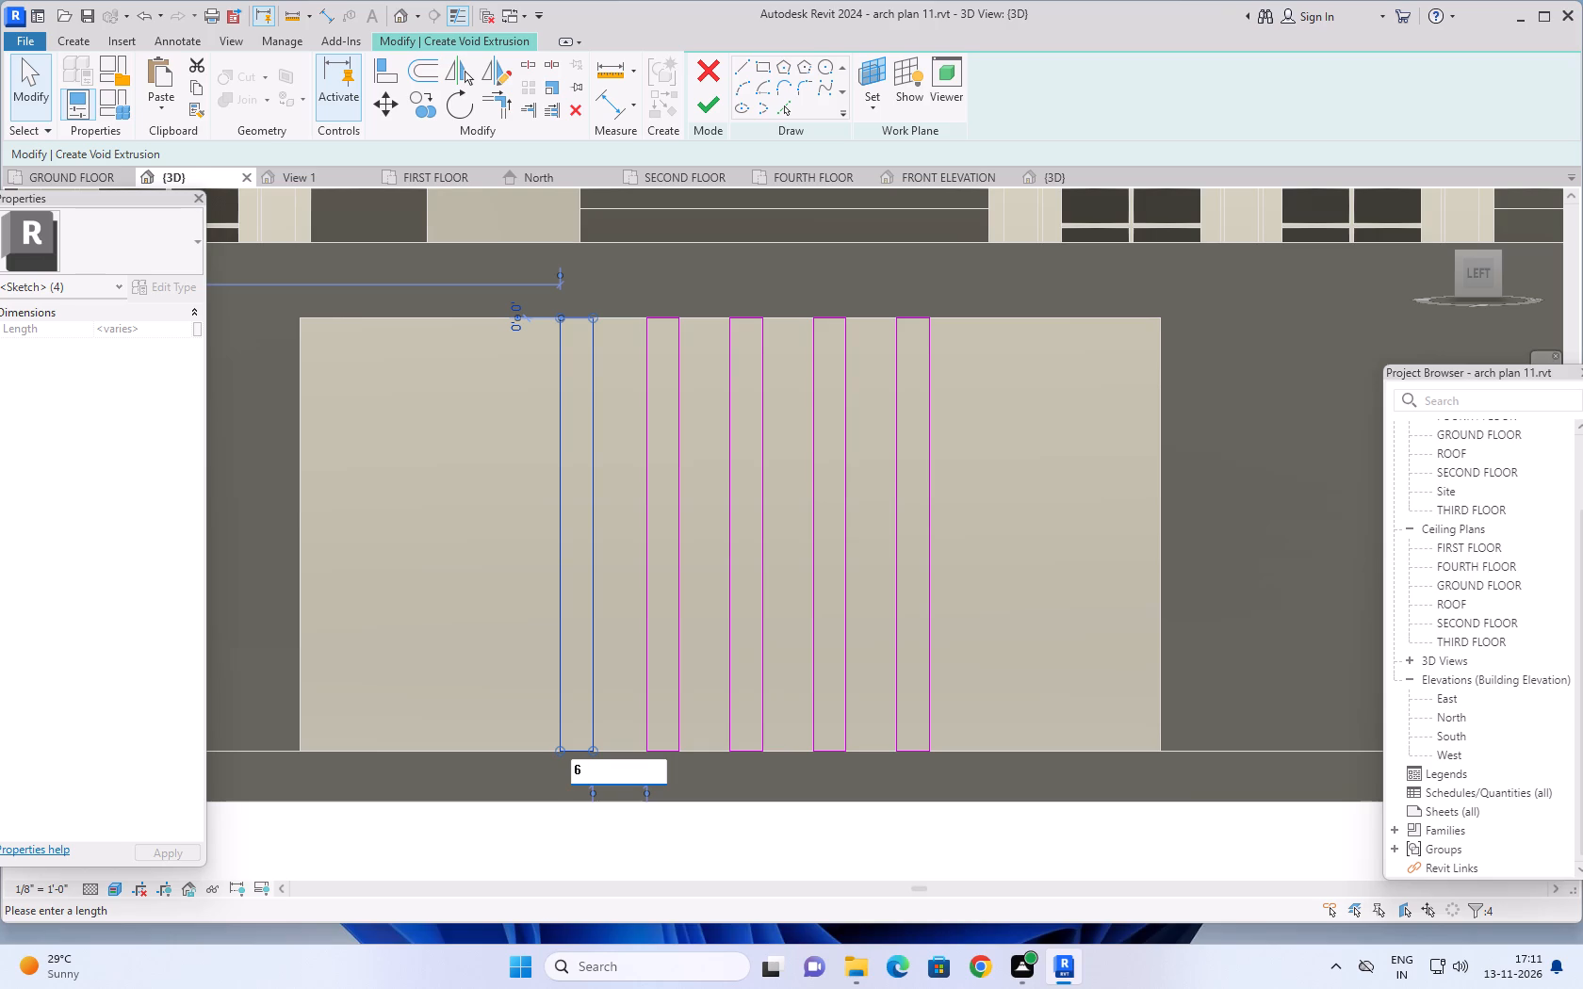
{"action": "key", "text": "shift+quotedbl"}
{"action": "key", "text": "Return"}
{"action": "scroll", "coordinate": [628, 773], "scroll_direction": "down", "scroll_amount": 3}
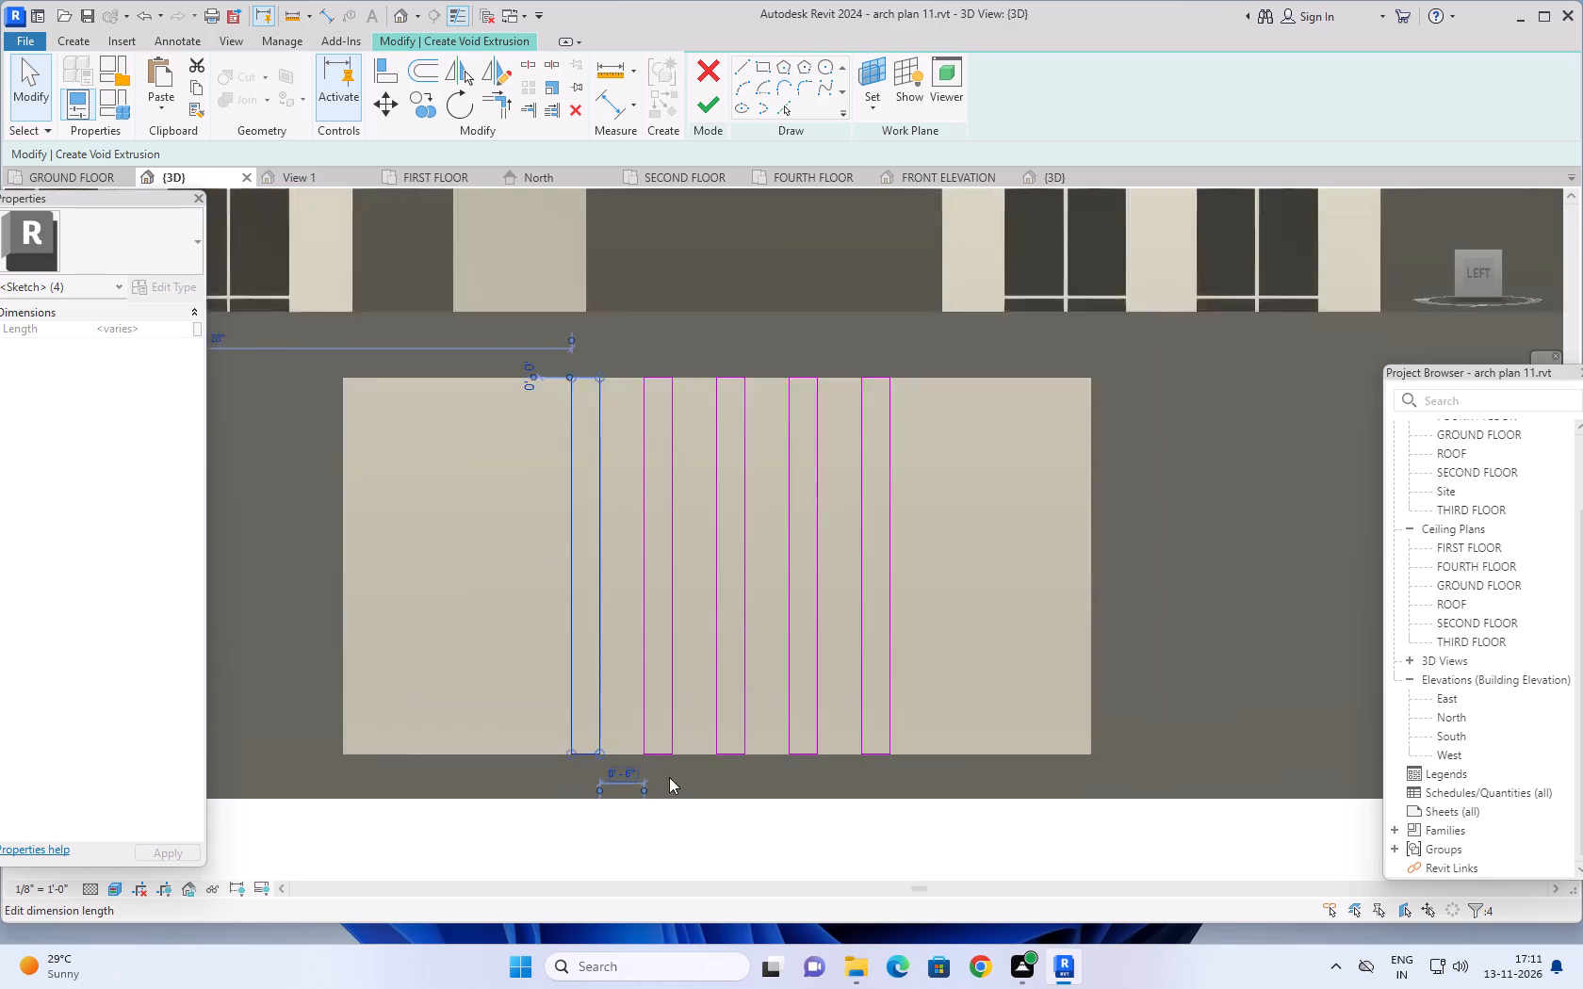
Delete the three old groove rectangles from the right-hand wall panel.
{"action": "scroll", "coordinate": [669, 777], "scroll_direction": "down", "scroll_amount": 1}
{"action": "middle_click_drag", "start_coordinate": [1053, 677], "coordinate": [1091, 594]}
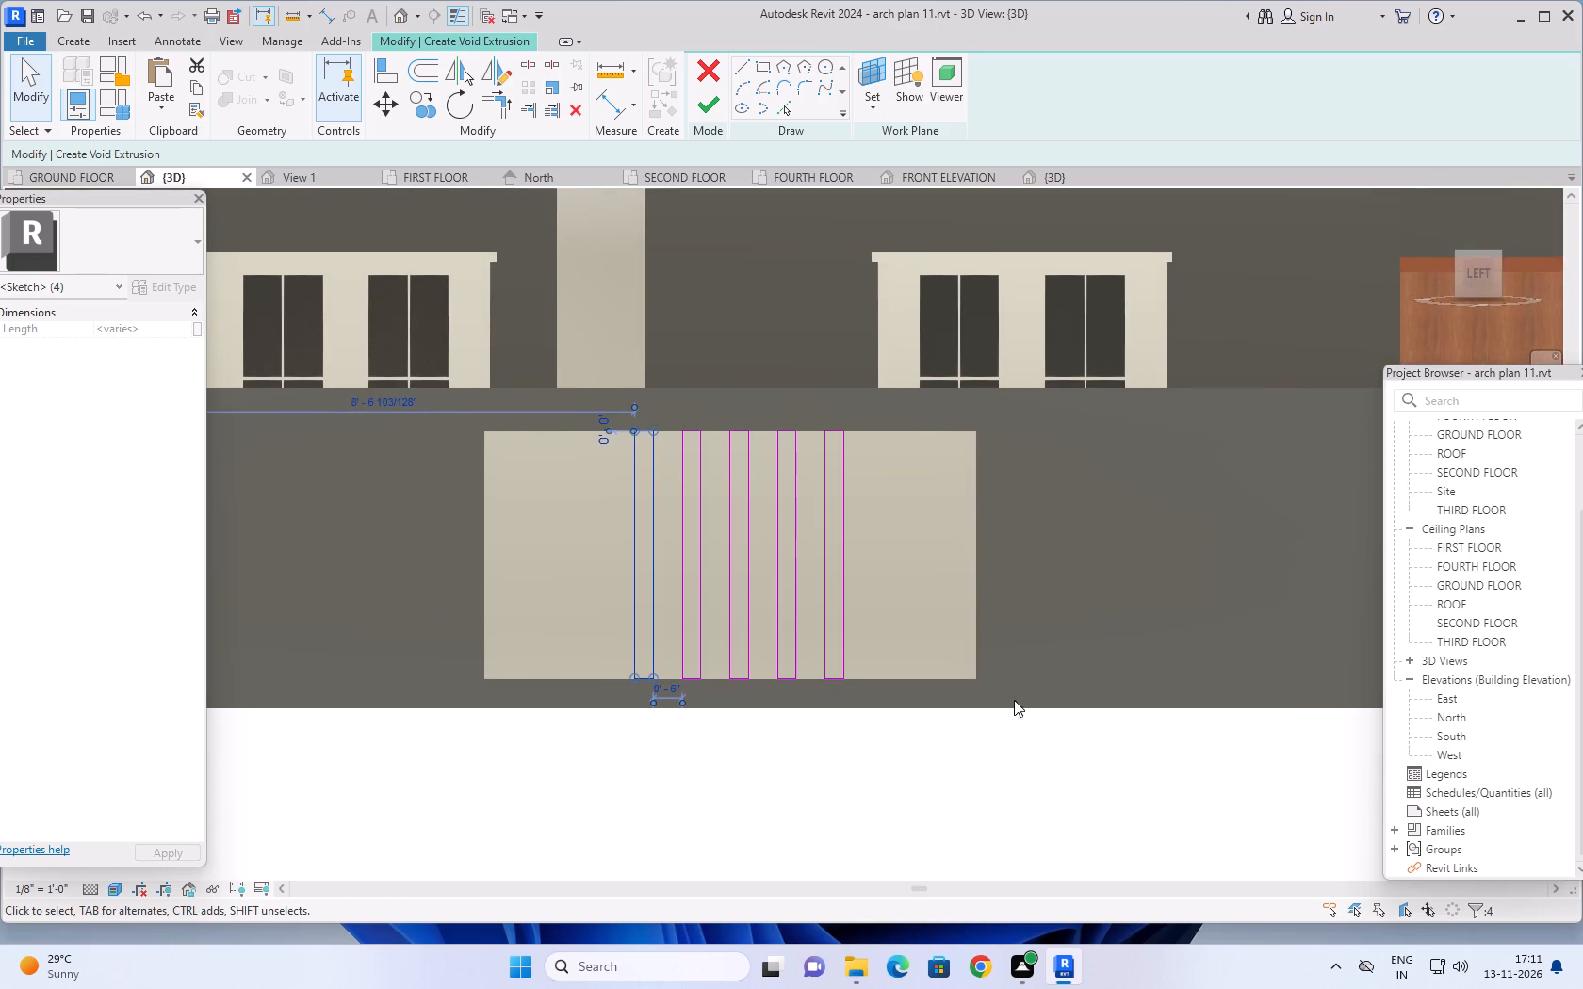
{"action": "scroll", "coordinate": [1014, 703], "scroll_direction": "down", "scroll_amount": 7}
{"action": "middle_click_drag", "start_coordinate": [1053, 742], "coordinate": [752, 721]}
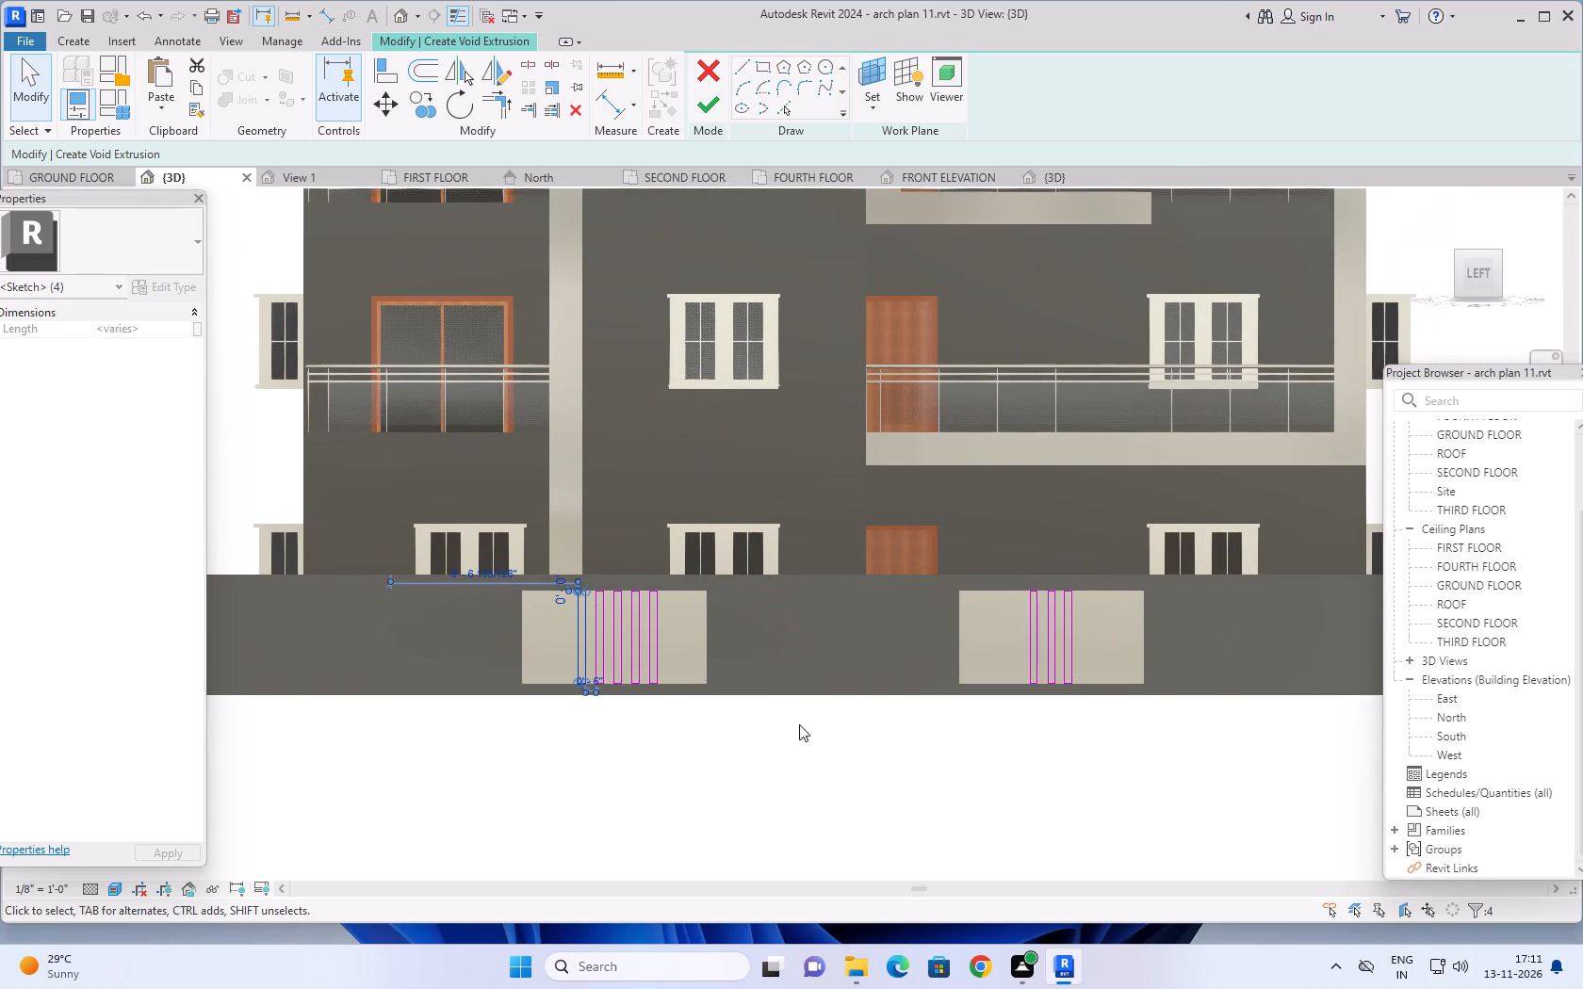
{"action": "key", "text": "Escape"}
{"action": "key", "text": "Escape"}
{"action": "key", "text": "Escape"}
{"action": "key", "text": "Escape"}
{"action": "key", "text": "Escape"}
{"action": "key", "text": "Escape"}
{"action": "left_click_drag", "start_coordinate": [1089, 568], "coordinate": [1069, 641]}
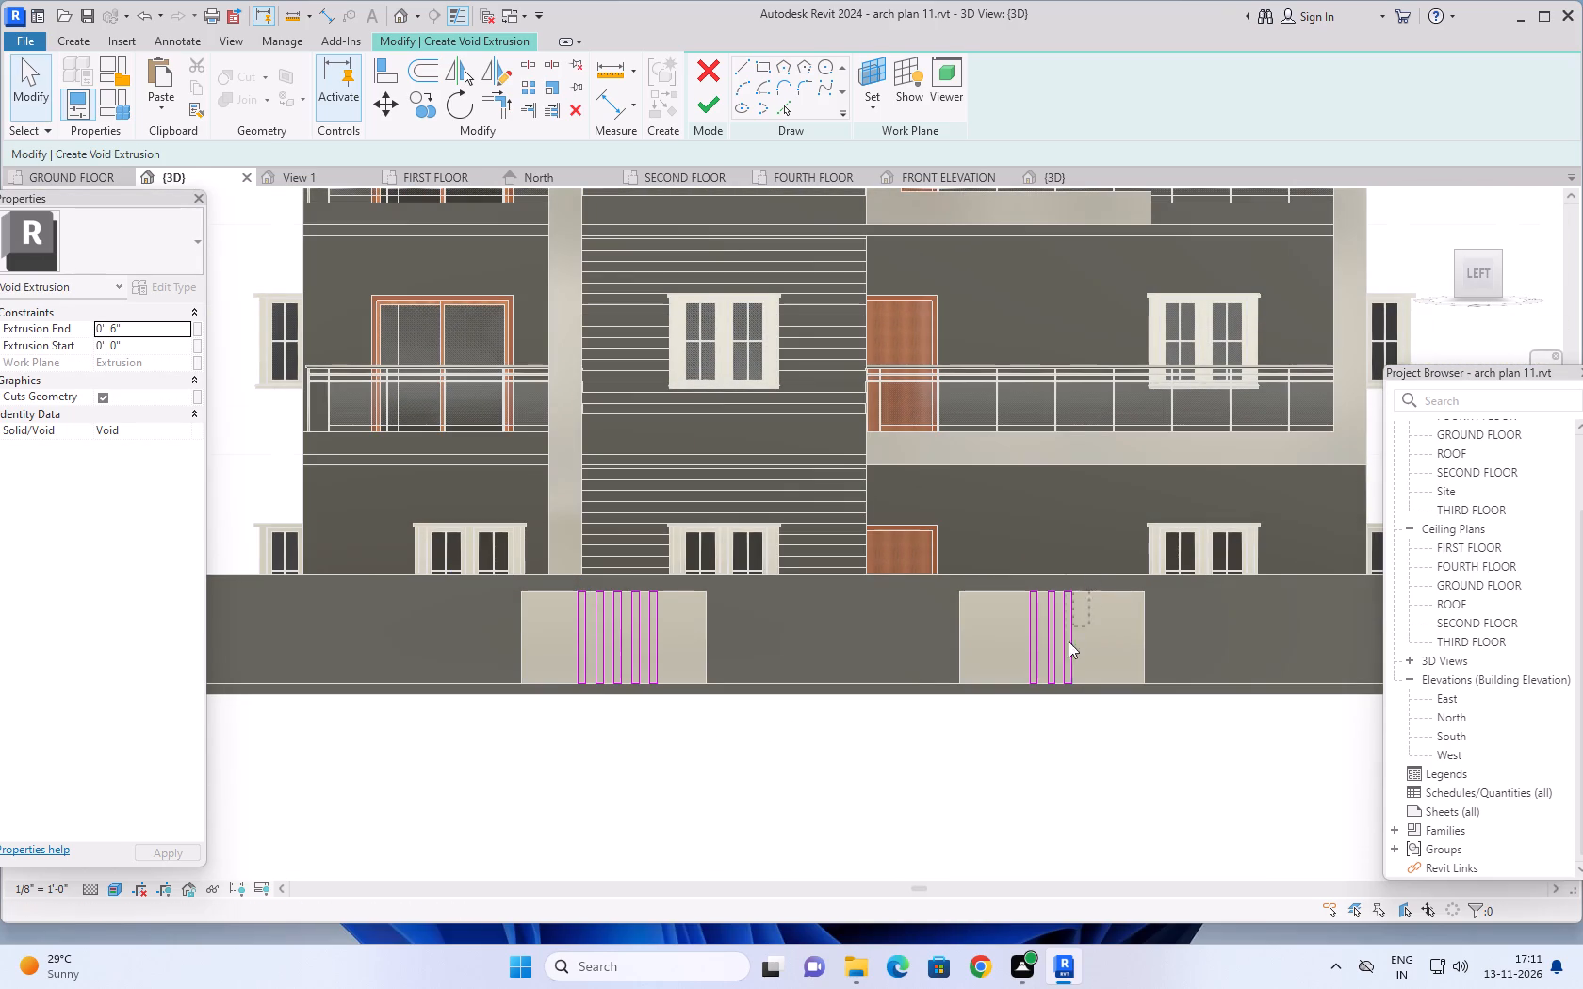
{"action": "left_click_drag", "start_coordinate": [1069, 641], "coordinate": [1006, 742]}
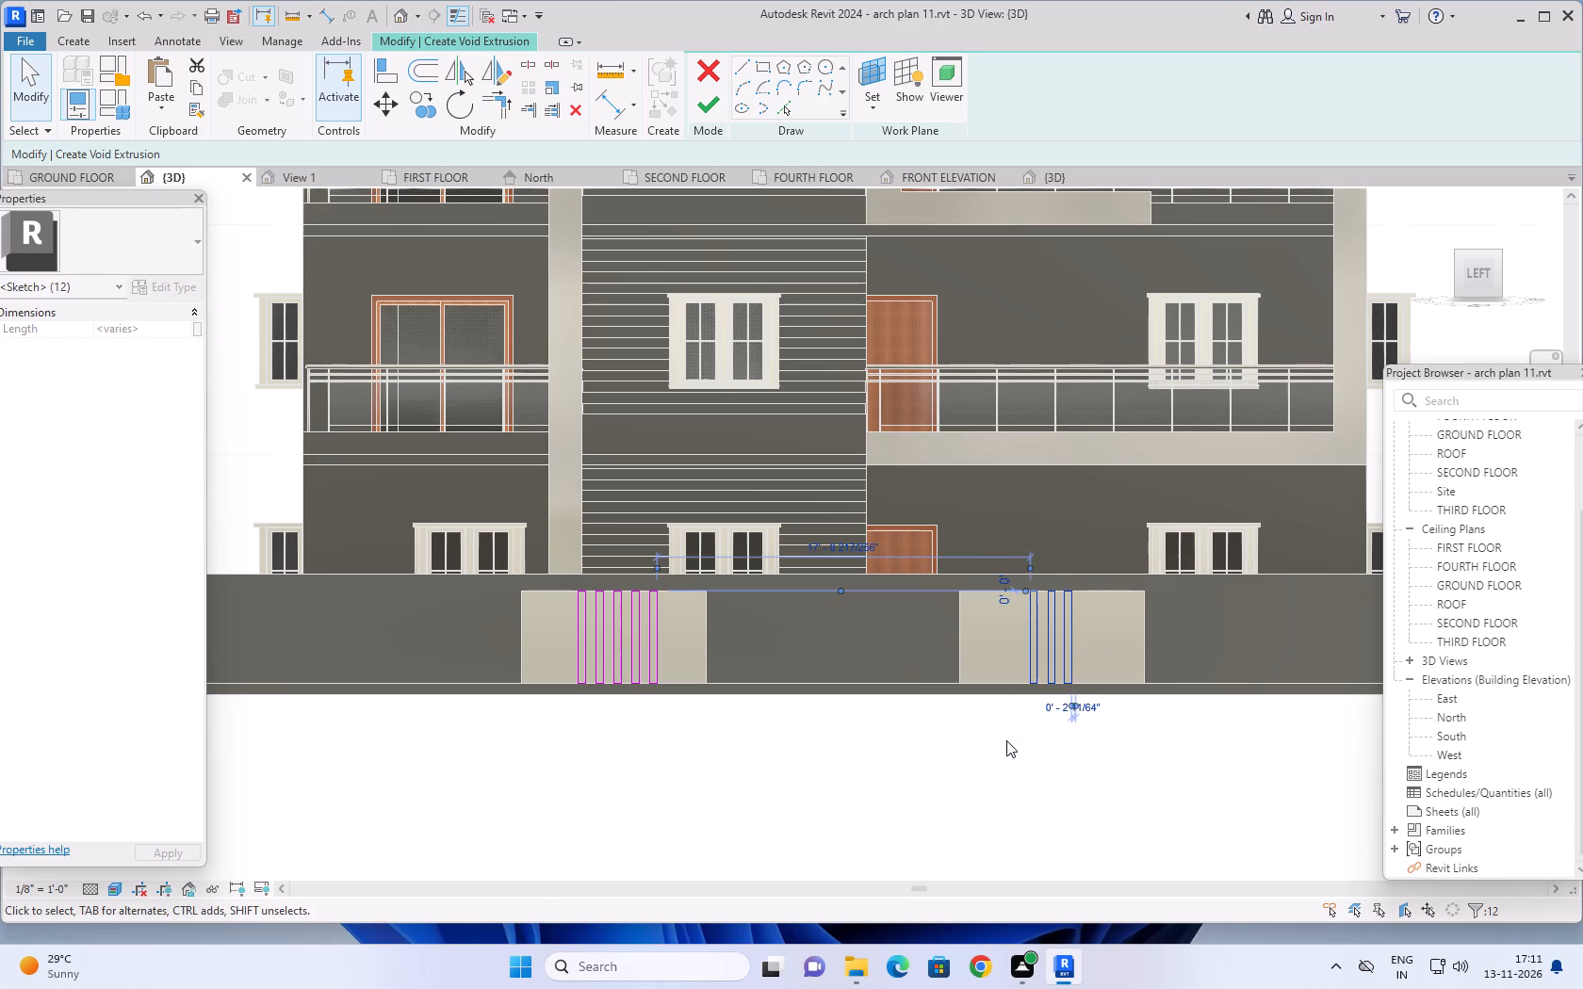
{"action": "key", "text": "Delete"}
Select all five groove rectangles in the middle wall panel.
{"action": "scroll", "coordinate": [616, 586], "scroll_direction": "up", "scroll_amount": 5}
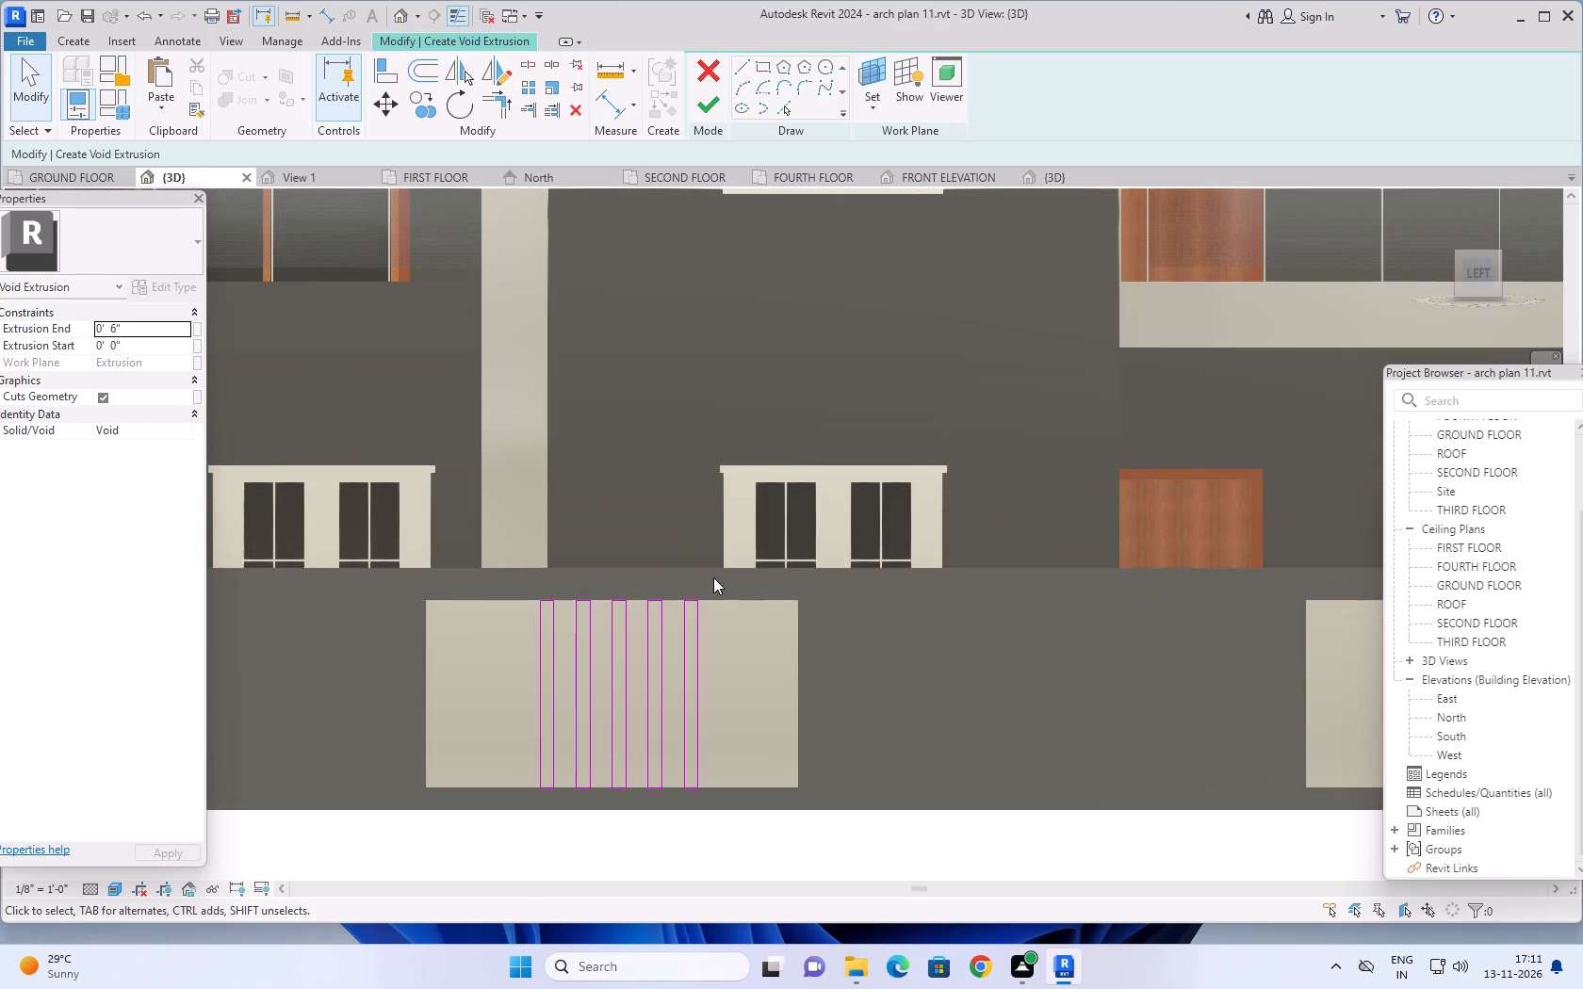
{"action": "left_click_drag", "start_coordinate": [713, 576], "coordinate": [532, 806]}
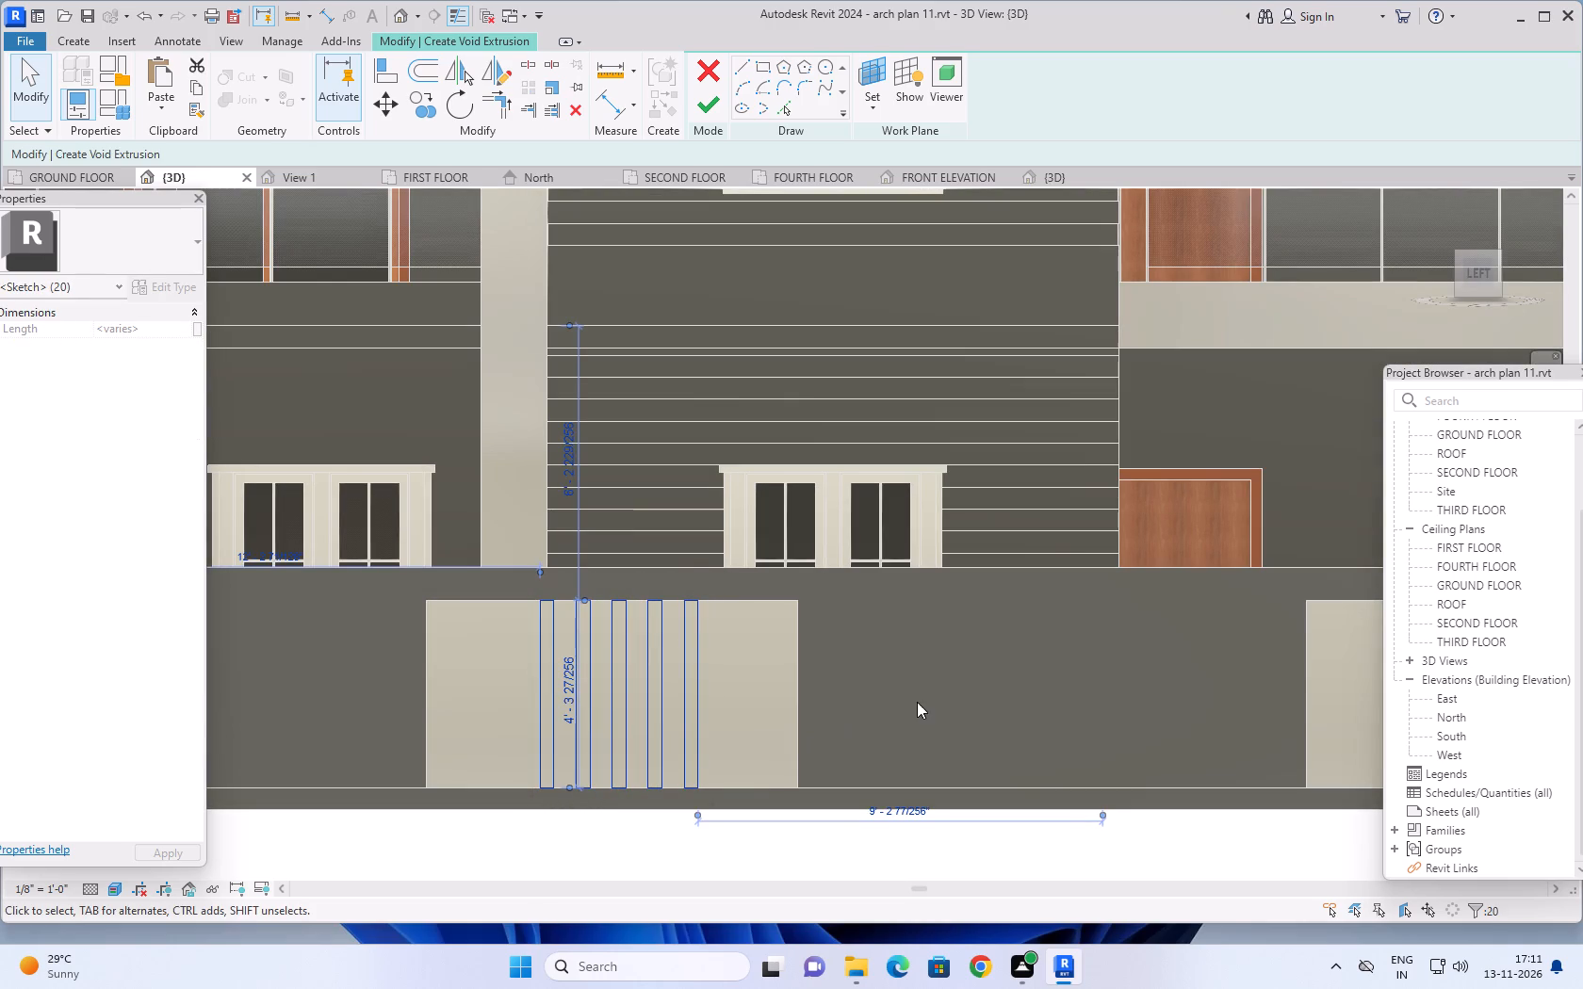
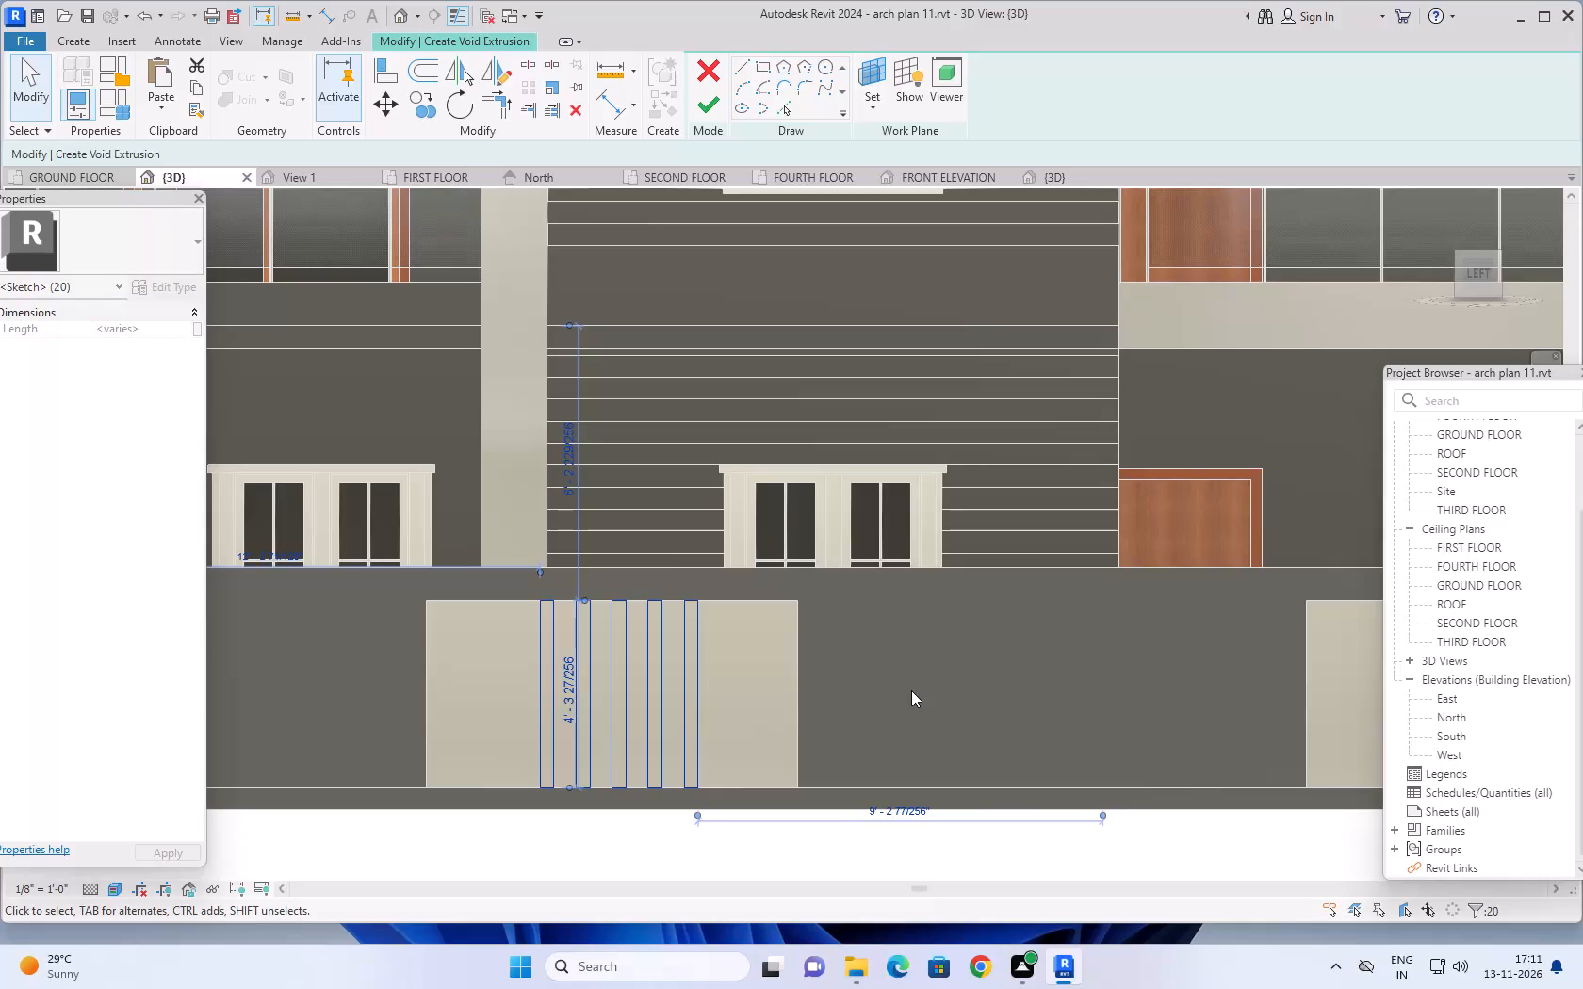
Copy the five groove rectangles from the middle groove's top midpoint to the midpoint of the right-hand wall panel's top edge.
{"action": "scroll", "coordinate": [912, 690], "scroll_direction": "down", "scroll_amount": 6}
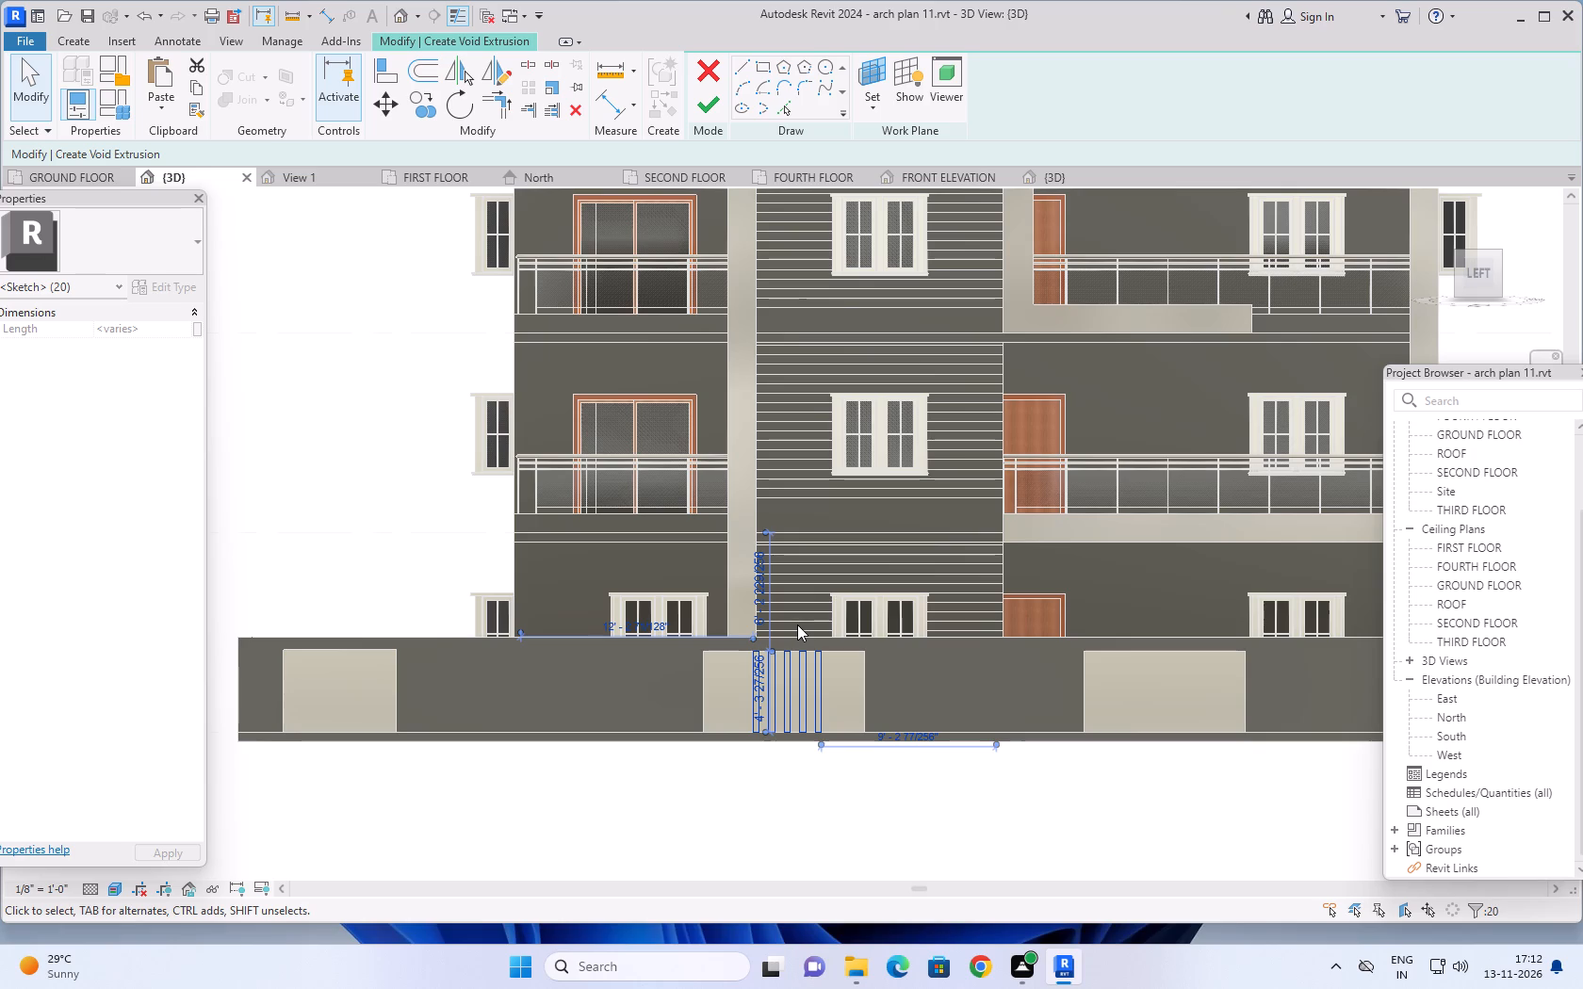
{"action": "left_click", "coordinate": [428, 101]}
{"action": "scroll", "coordinate": [777, 645], "scroll_direction": "up", "scroll_amount": 14}
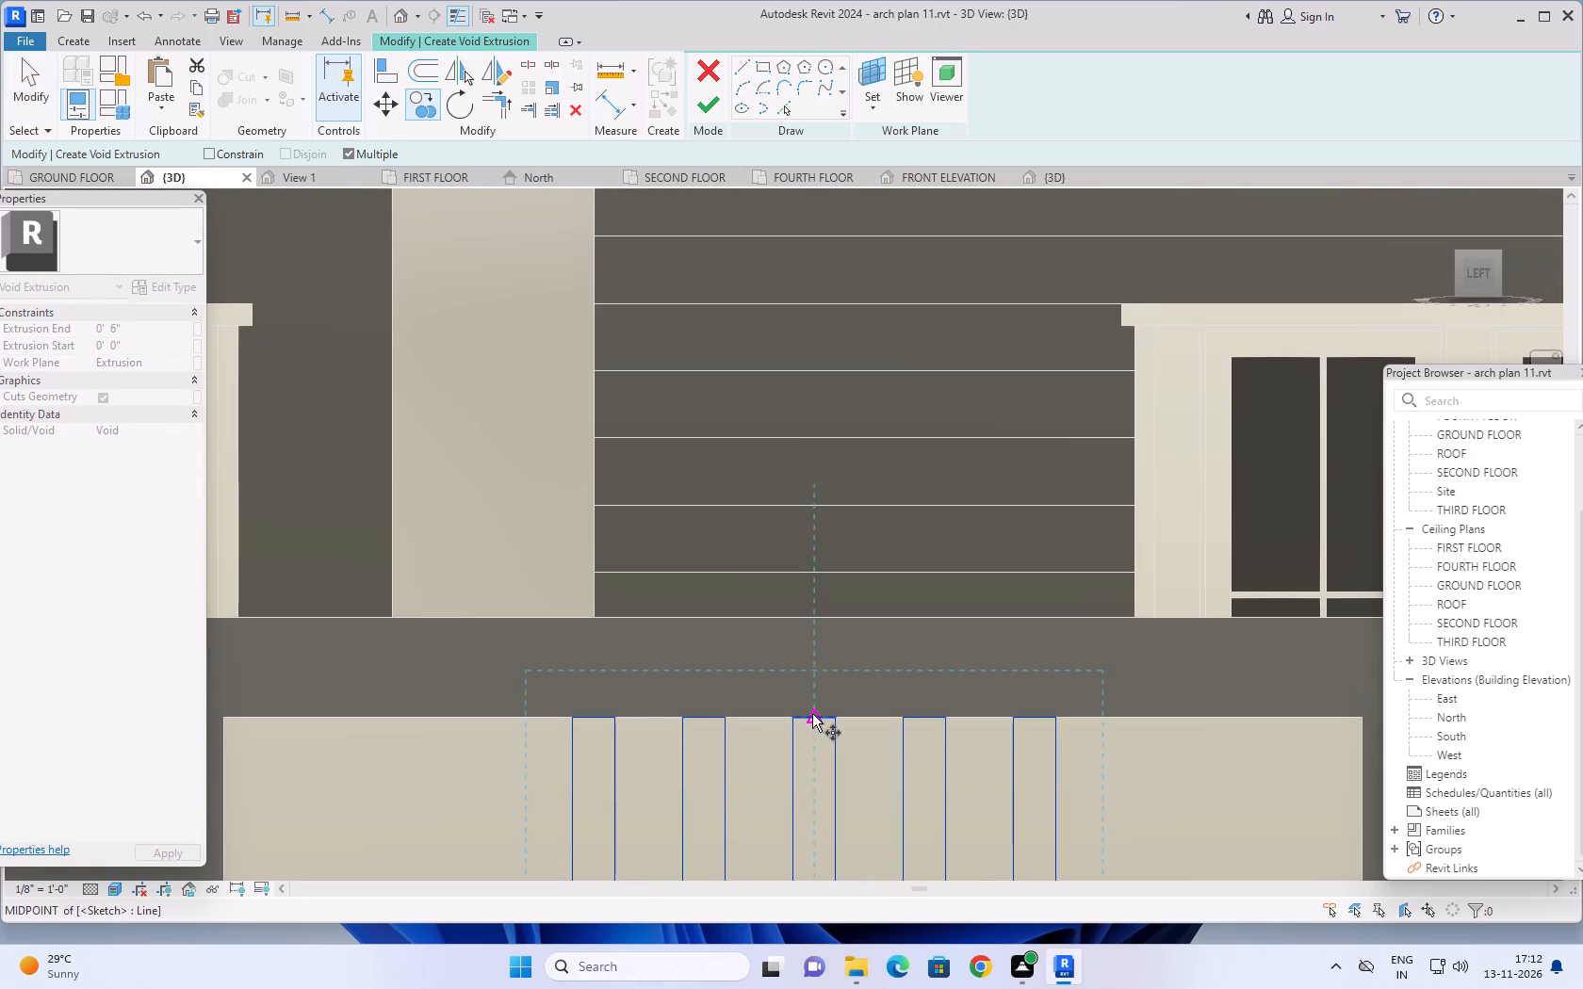
{"action": "left_click", "coordinate": [812, 714]}
{"action": "scroll", "coordinate": [1154, 708], "scroll_direction": "down", "scroll_amount": 9}
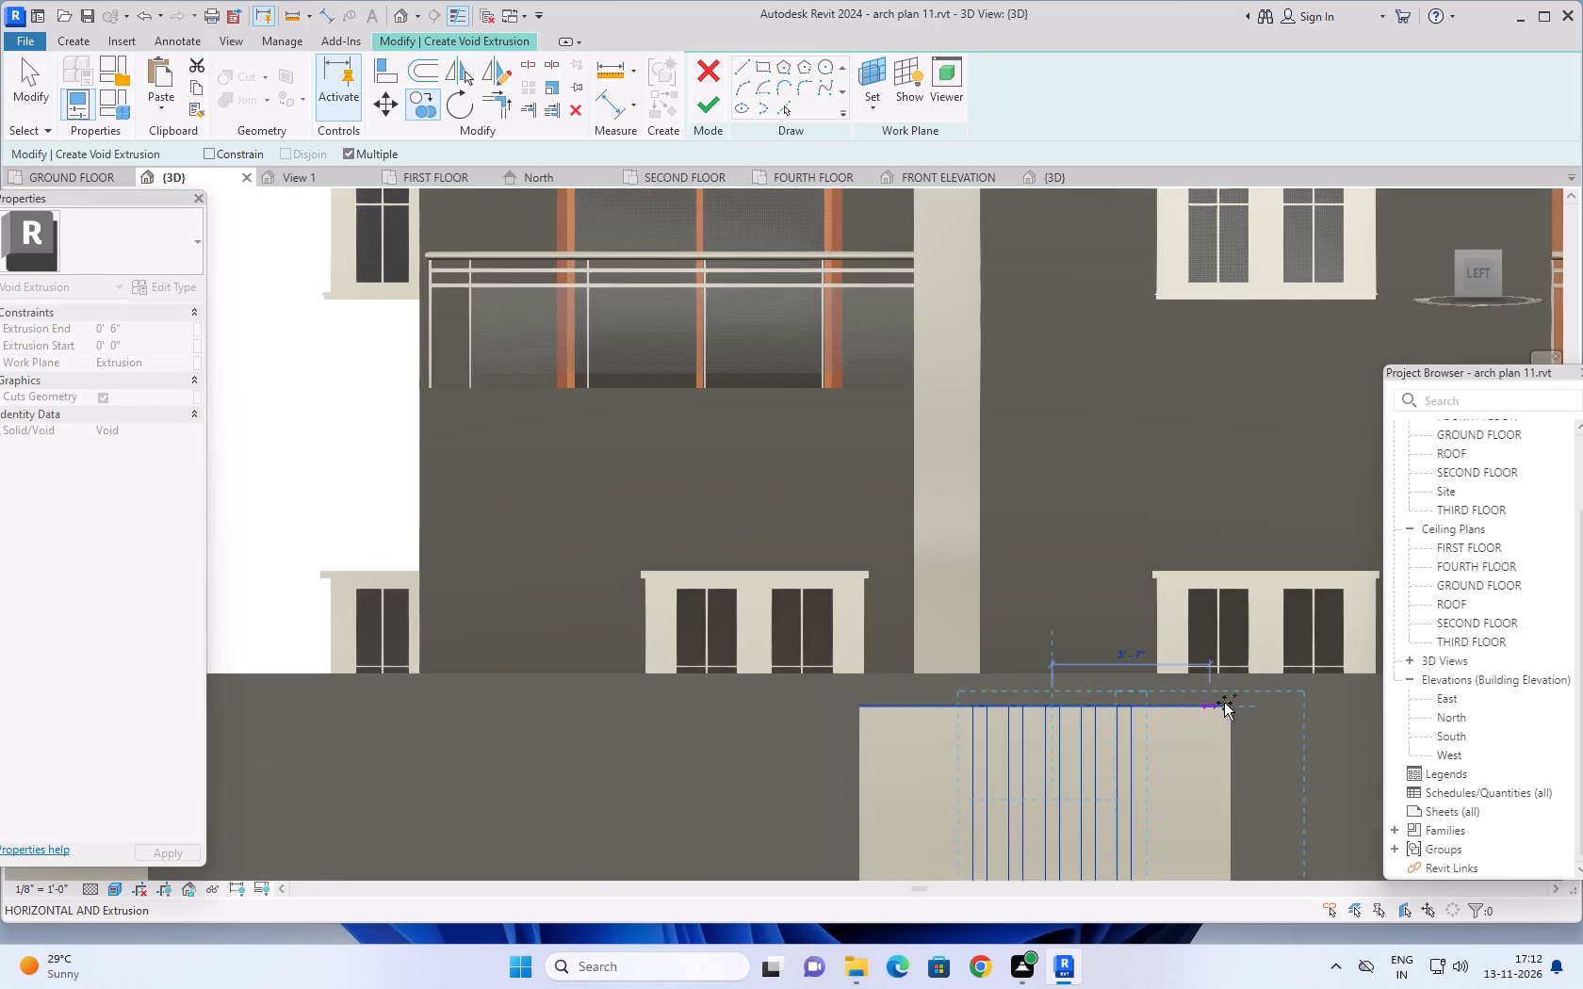
{"action": "scroll", "coordinate": [1224, 703], "scroll_direction": "down", "scroll_amount": 2}
{"action": "middle_click_drag", "start_coordinate": [1244, 699], "coordinate": [536, 640]}
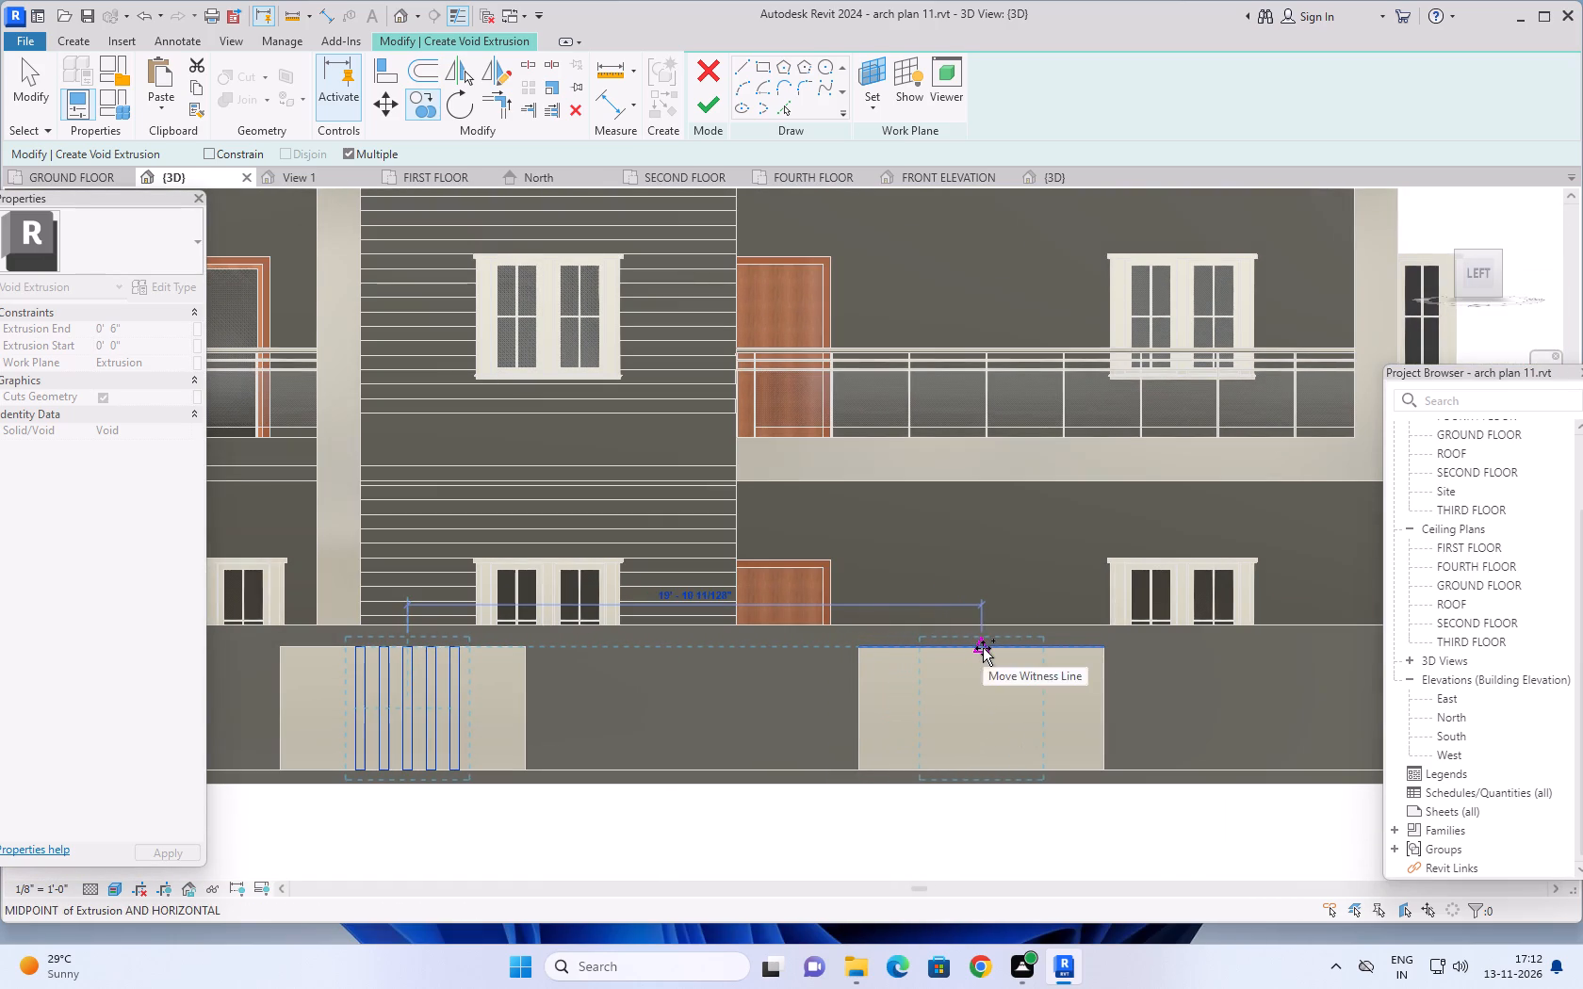
{"action": "left_click", "coordinate": [983, 648]}
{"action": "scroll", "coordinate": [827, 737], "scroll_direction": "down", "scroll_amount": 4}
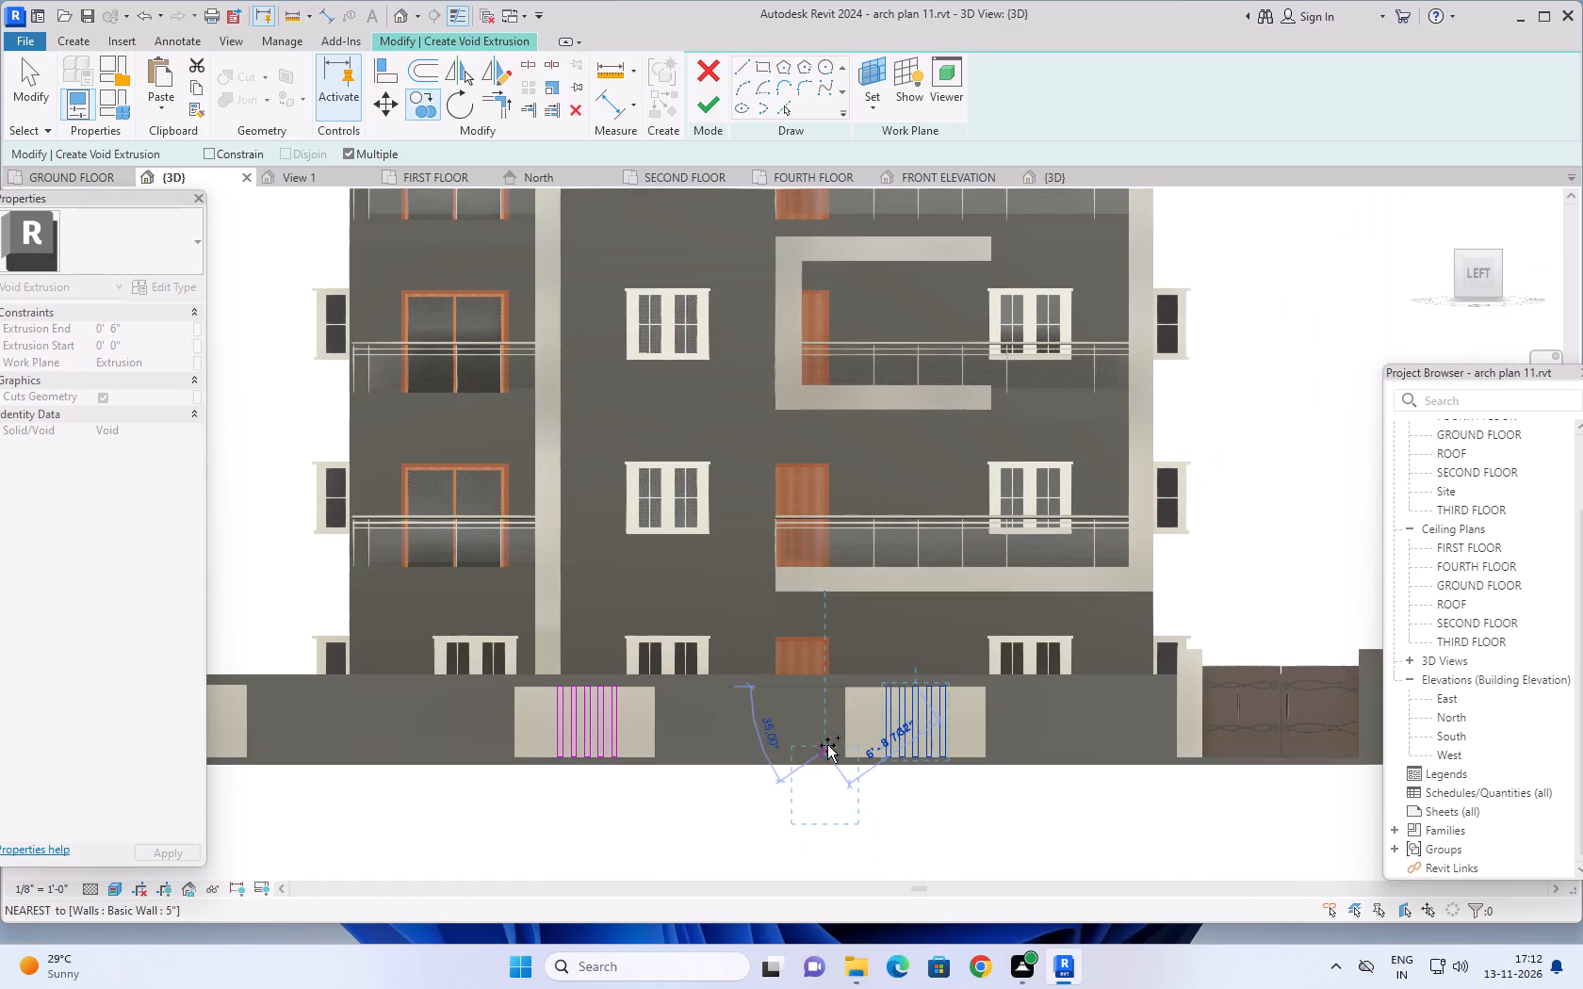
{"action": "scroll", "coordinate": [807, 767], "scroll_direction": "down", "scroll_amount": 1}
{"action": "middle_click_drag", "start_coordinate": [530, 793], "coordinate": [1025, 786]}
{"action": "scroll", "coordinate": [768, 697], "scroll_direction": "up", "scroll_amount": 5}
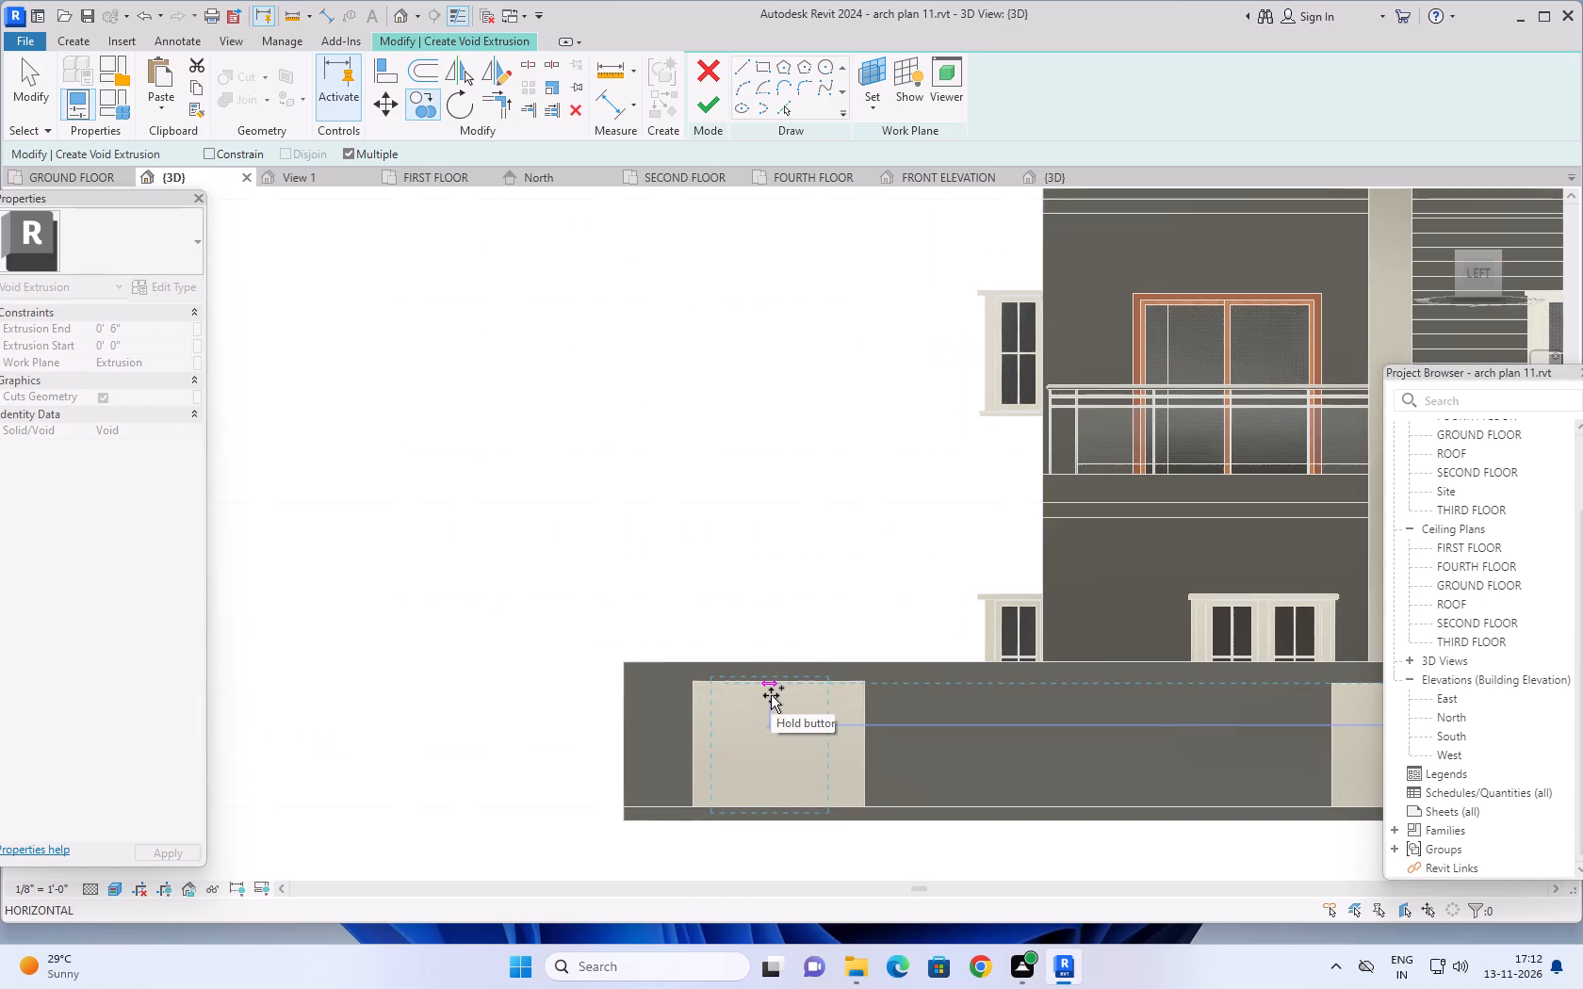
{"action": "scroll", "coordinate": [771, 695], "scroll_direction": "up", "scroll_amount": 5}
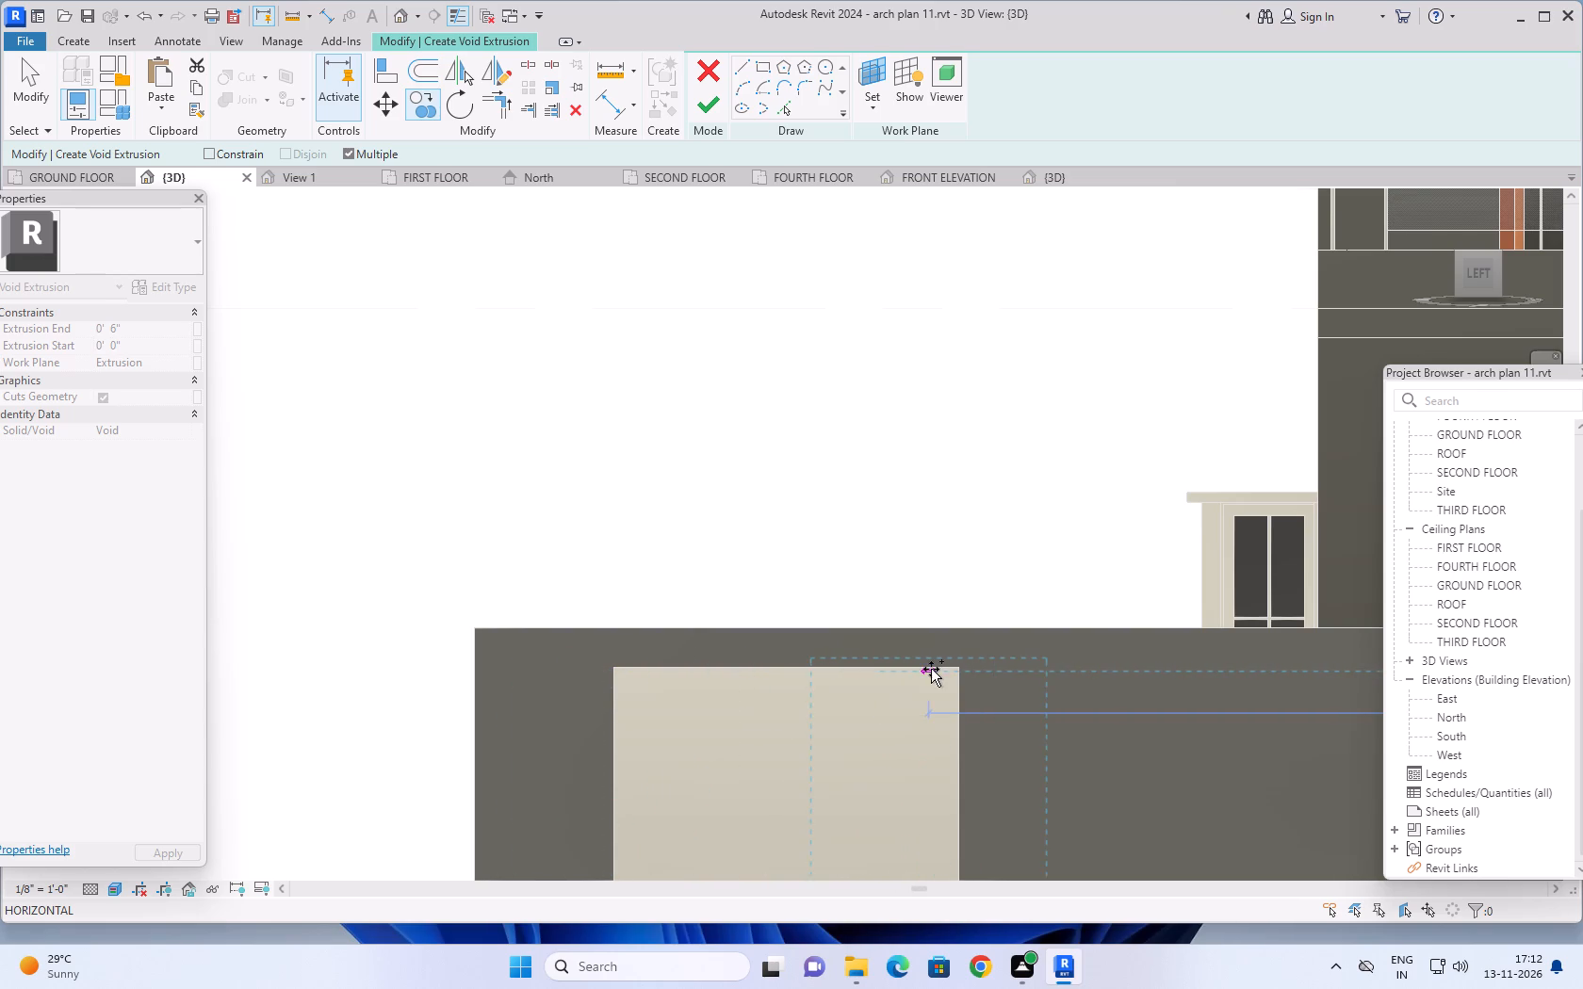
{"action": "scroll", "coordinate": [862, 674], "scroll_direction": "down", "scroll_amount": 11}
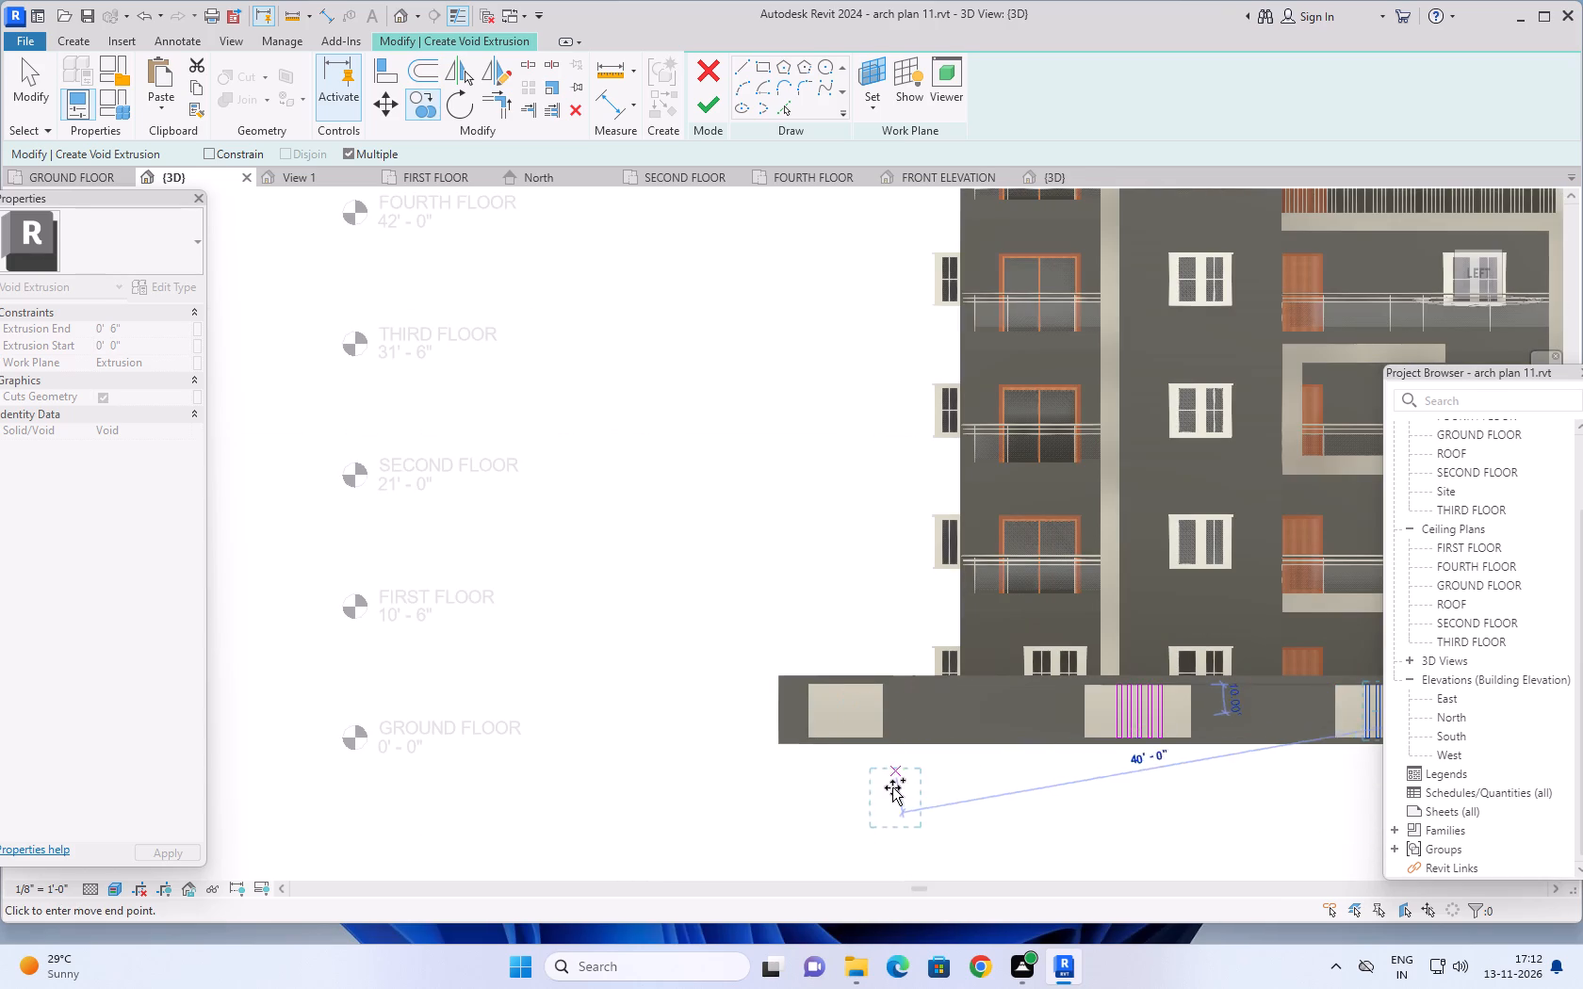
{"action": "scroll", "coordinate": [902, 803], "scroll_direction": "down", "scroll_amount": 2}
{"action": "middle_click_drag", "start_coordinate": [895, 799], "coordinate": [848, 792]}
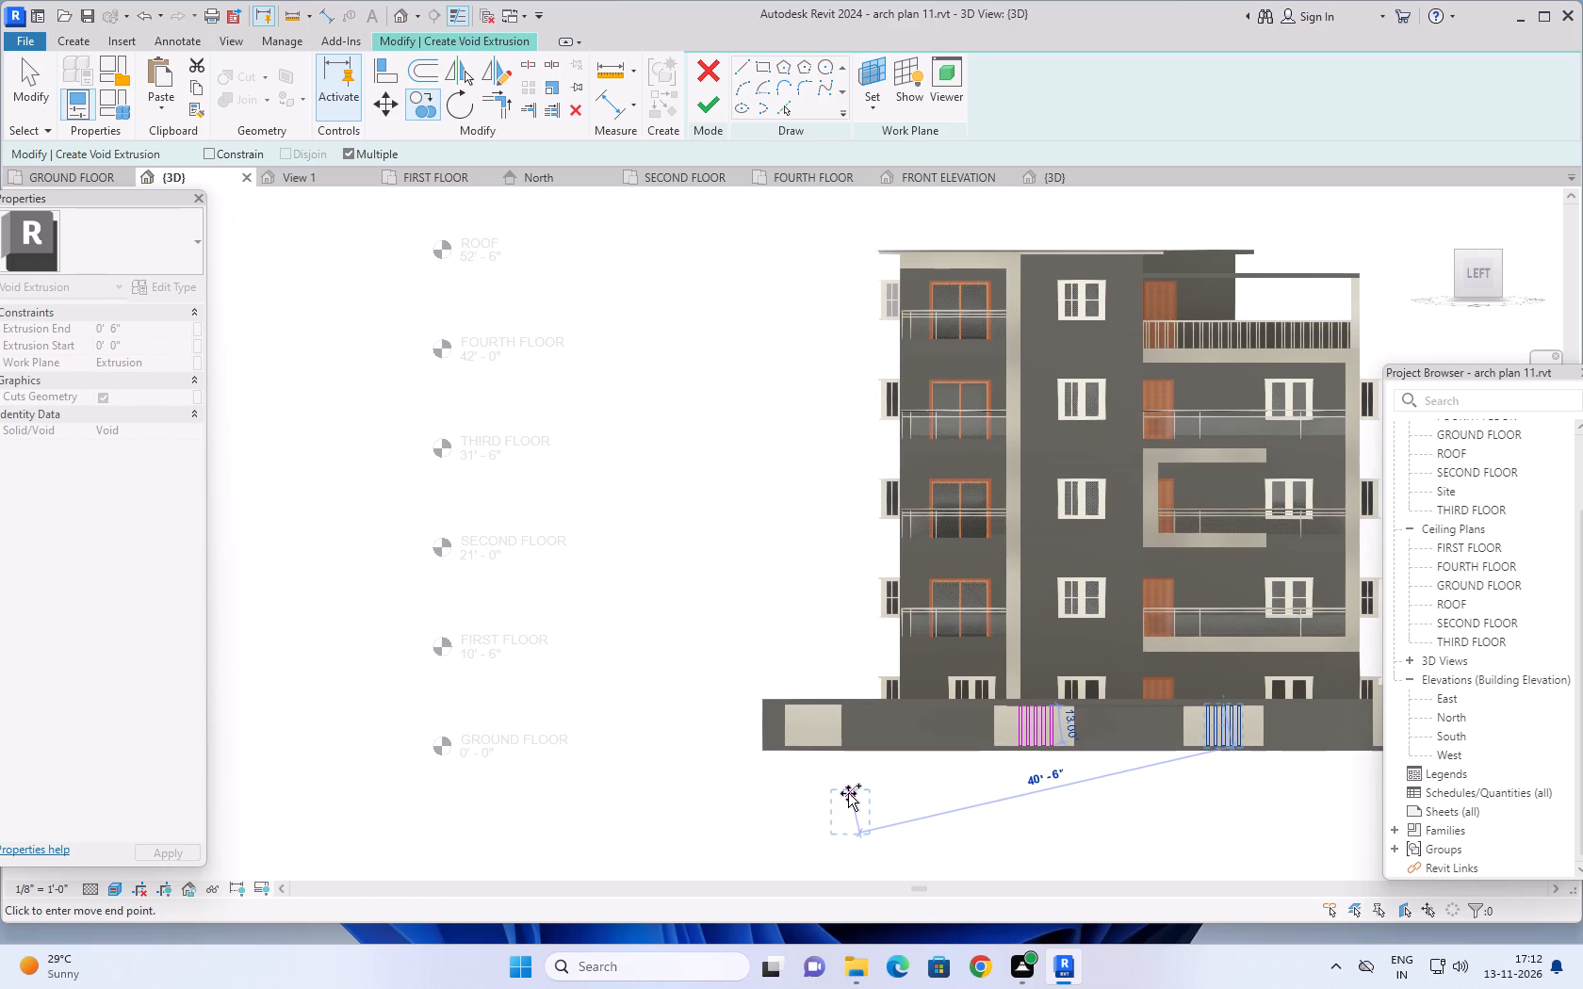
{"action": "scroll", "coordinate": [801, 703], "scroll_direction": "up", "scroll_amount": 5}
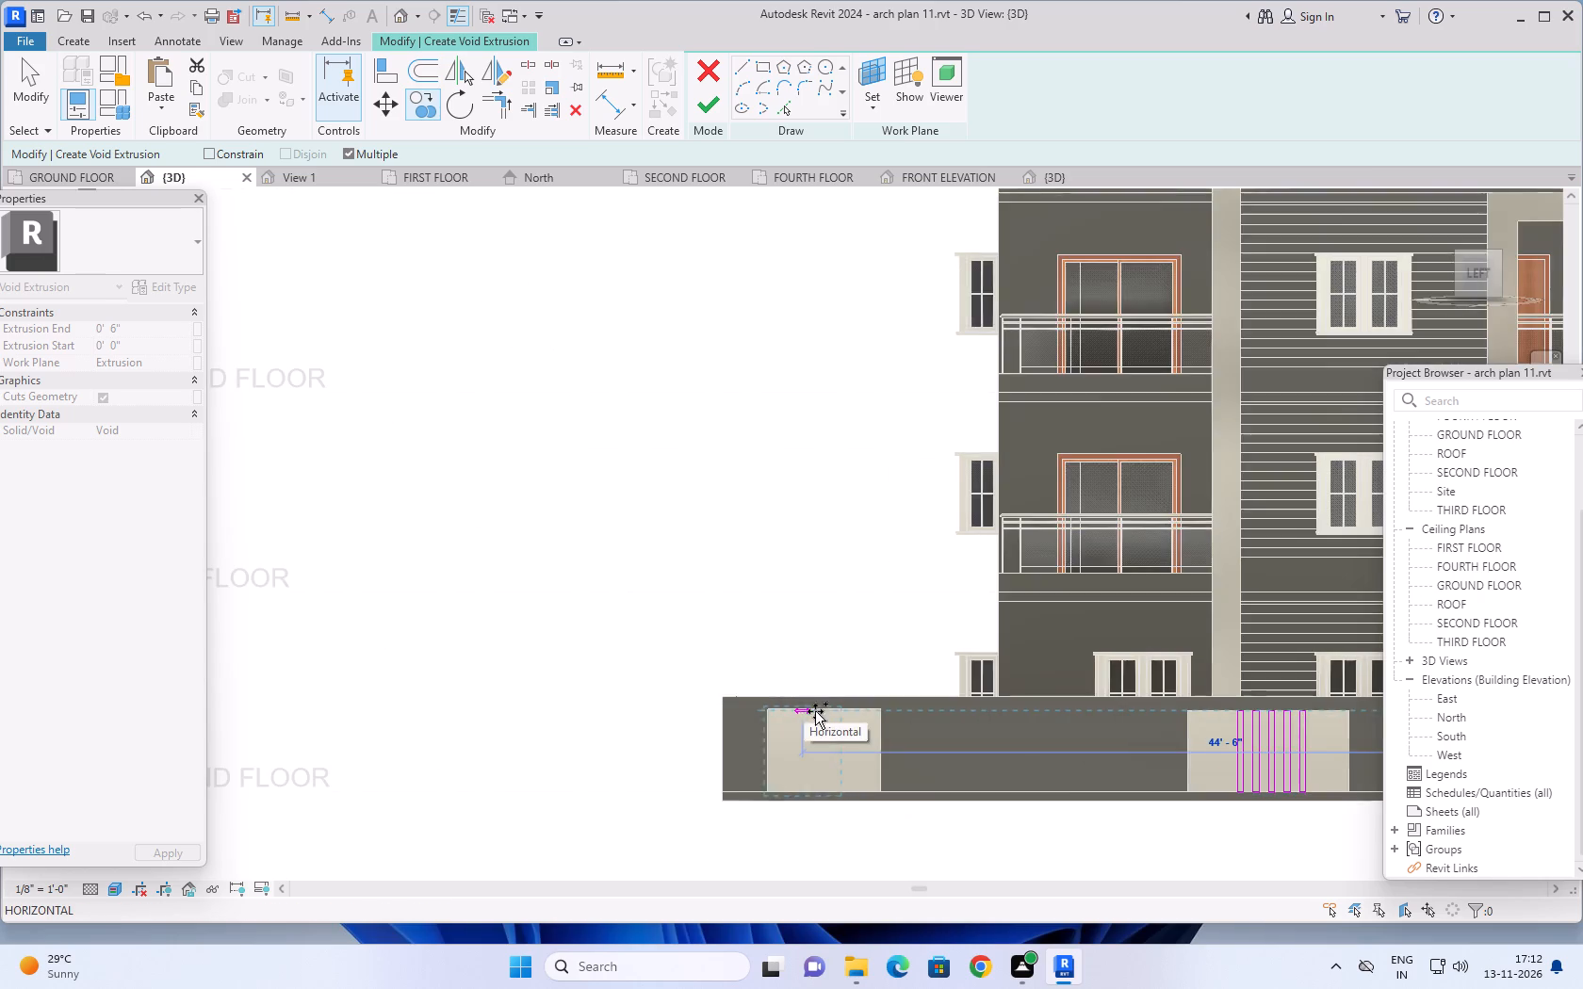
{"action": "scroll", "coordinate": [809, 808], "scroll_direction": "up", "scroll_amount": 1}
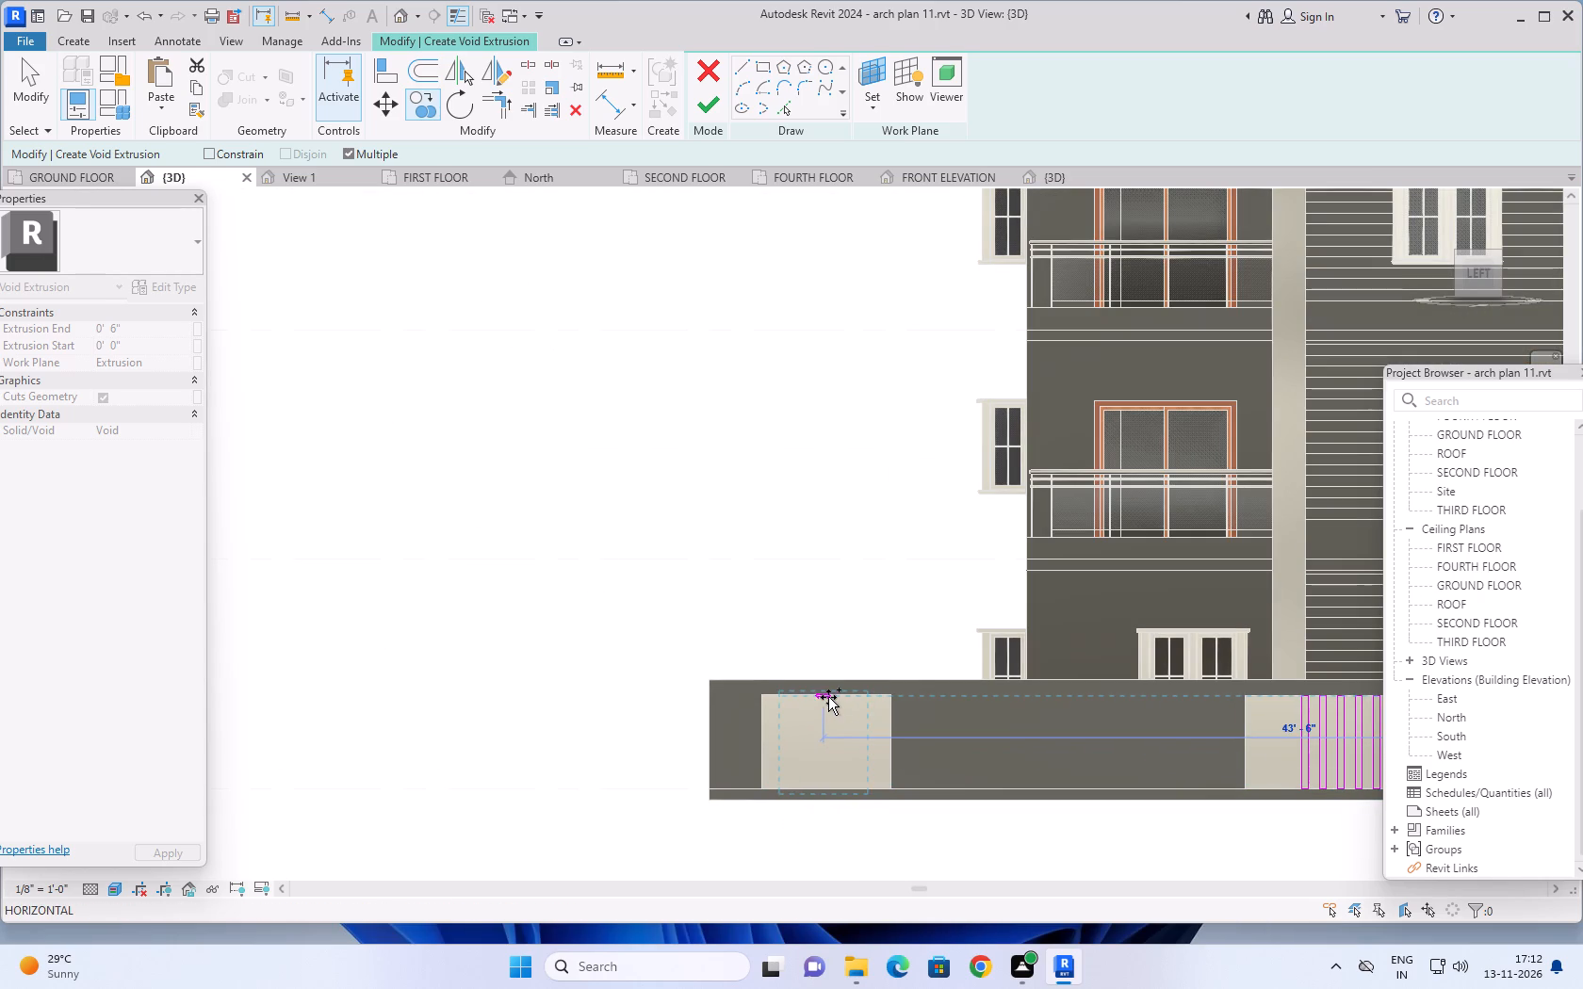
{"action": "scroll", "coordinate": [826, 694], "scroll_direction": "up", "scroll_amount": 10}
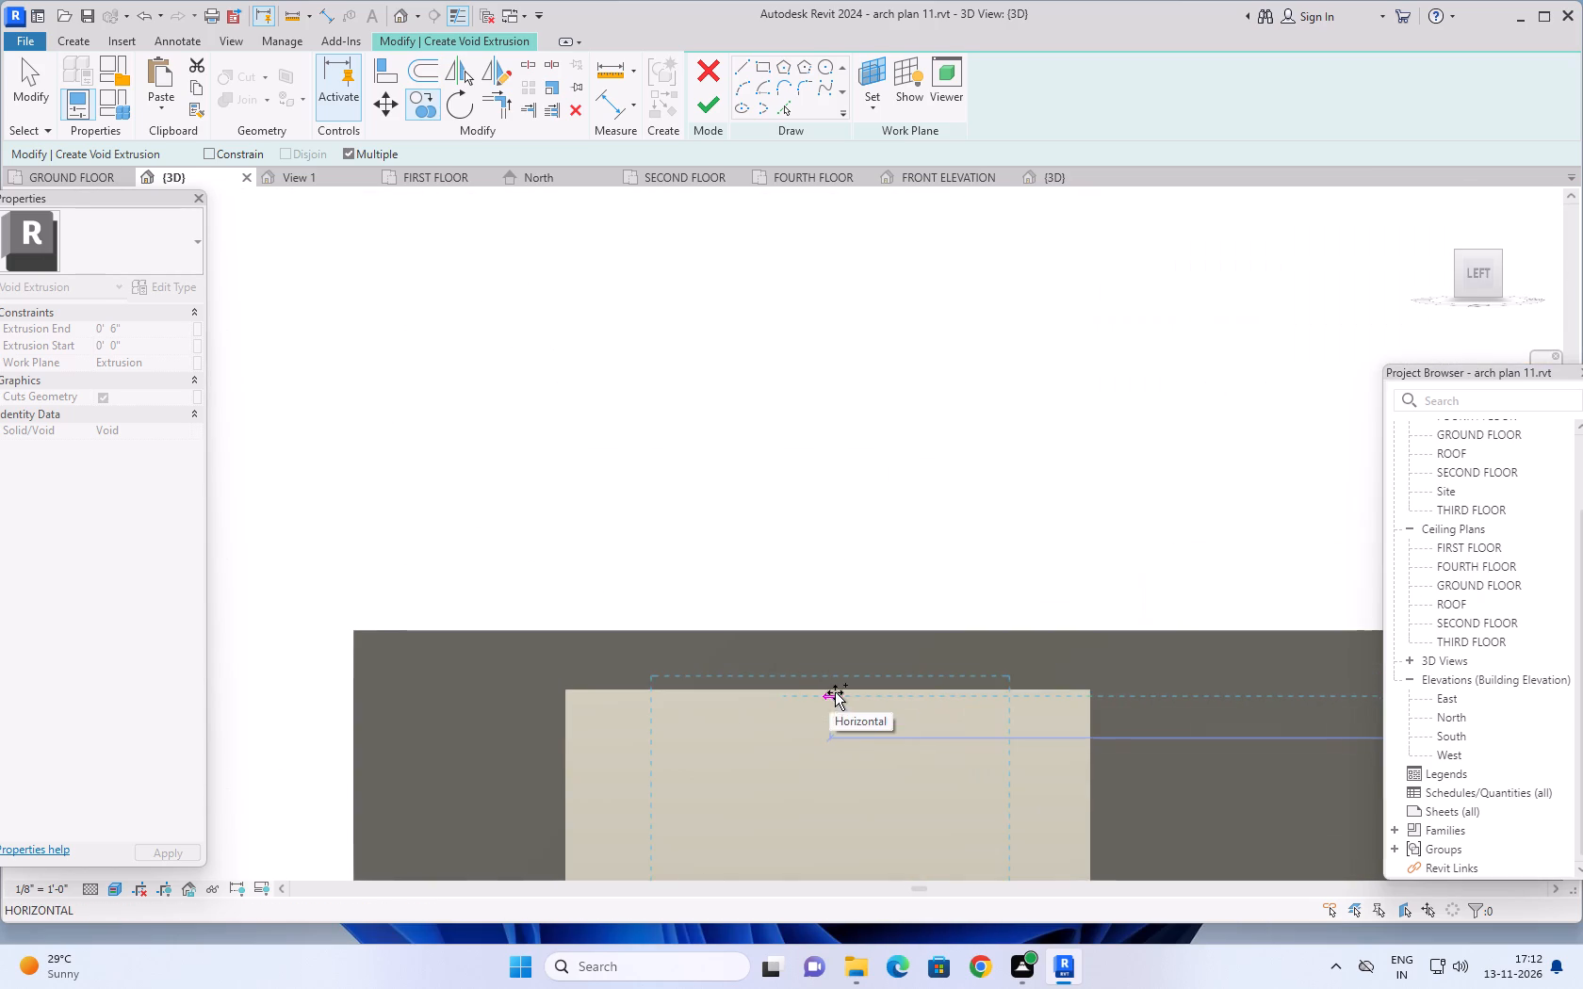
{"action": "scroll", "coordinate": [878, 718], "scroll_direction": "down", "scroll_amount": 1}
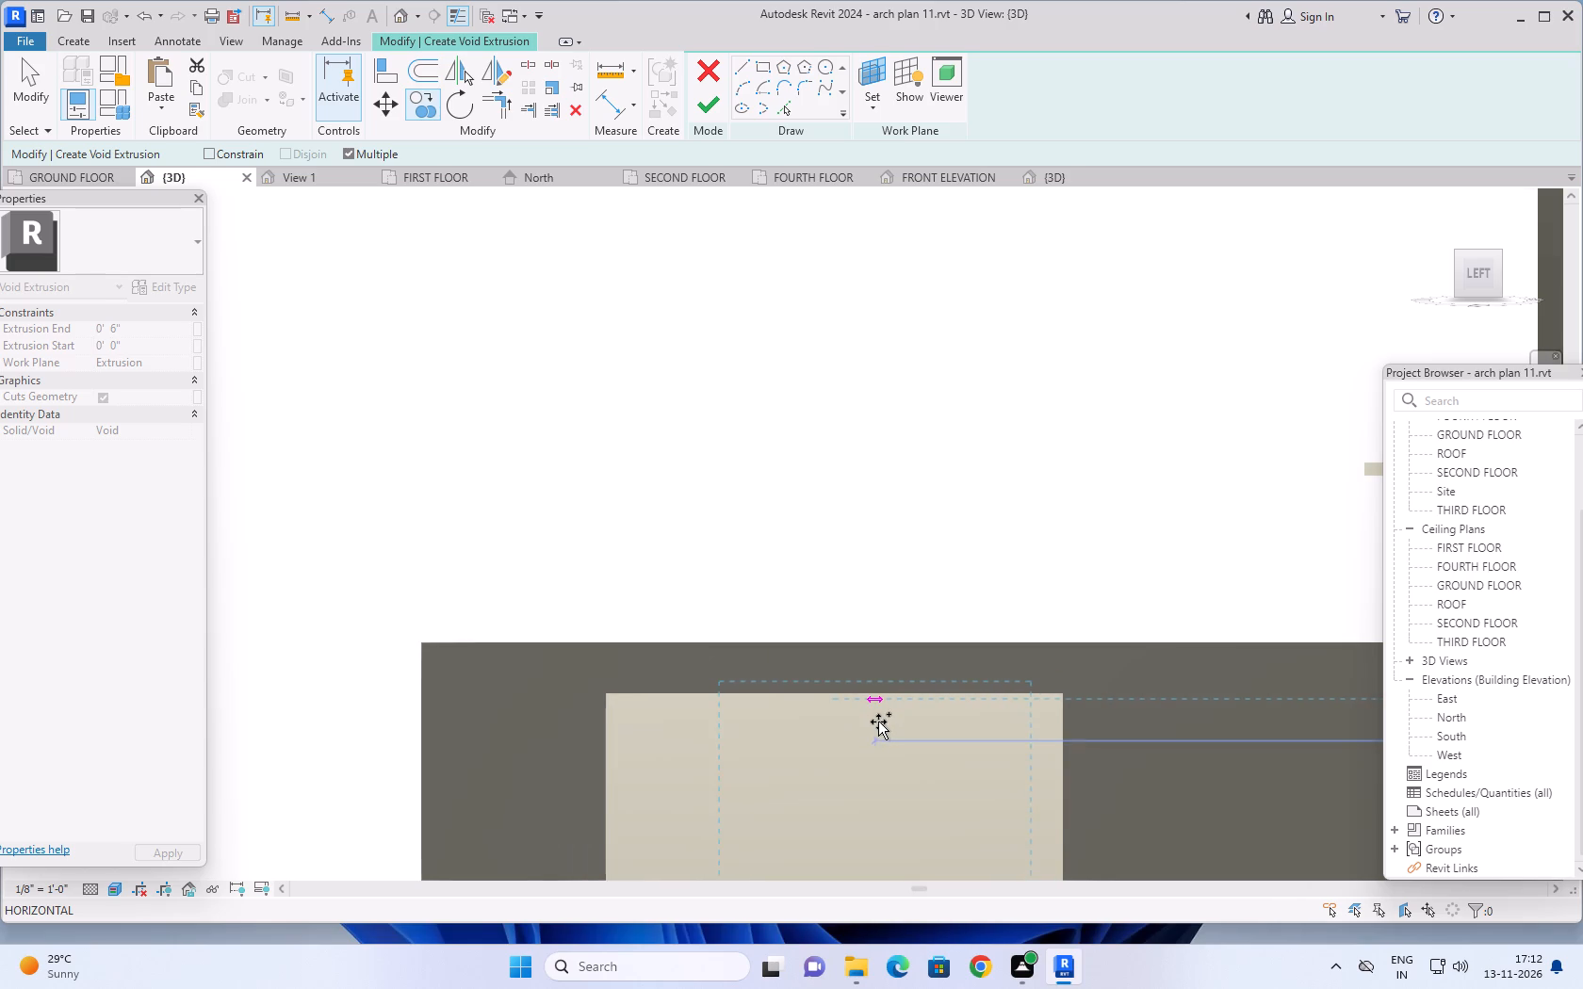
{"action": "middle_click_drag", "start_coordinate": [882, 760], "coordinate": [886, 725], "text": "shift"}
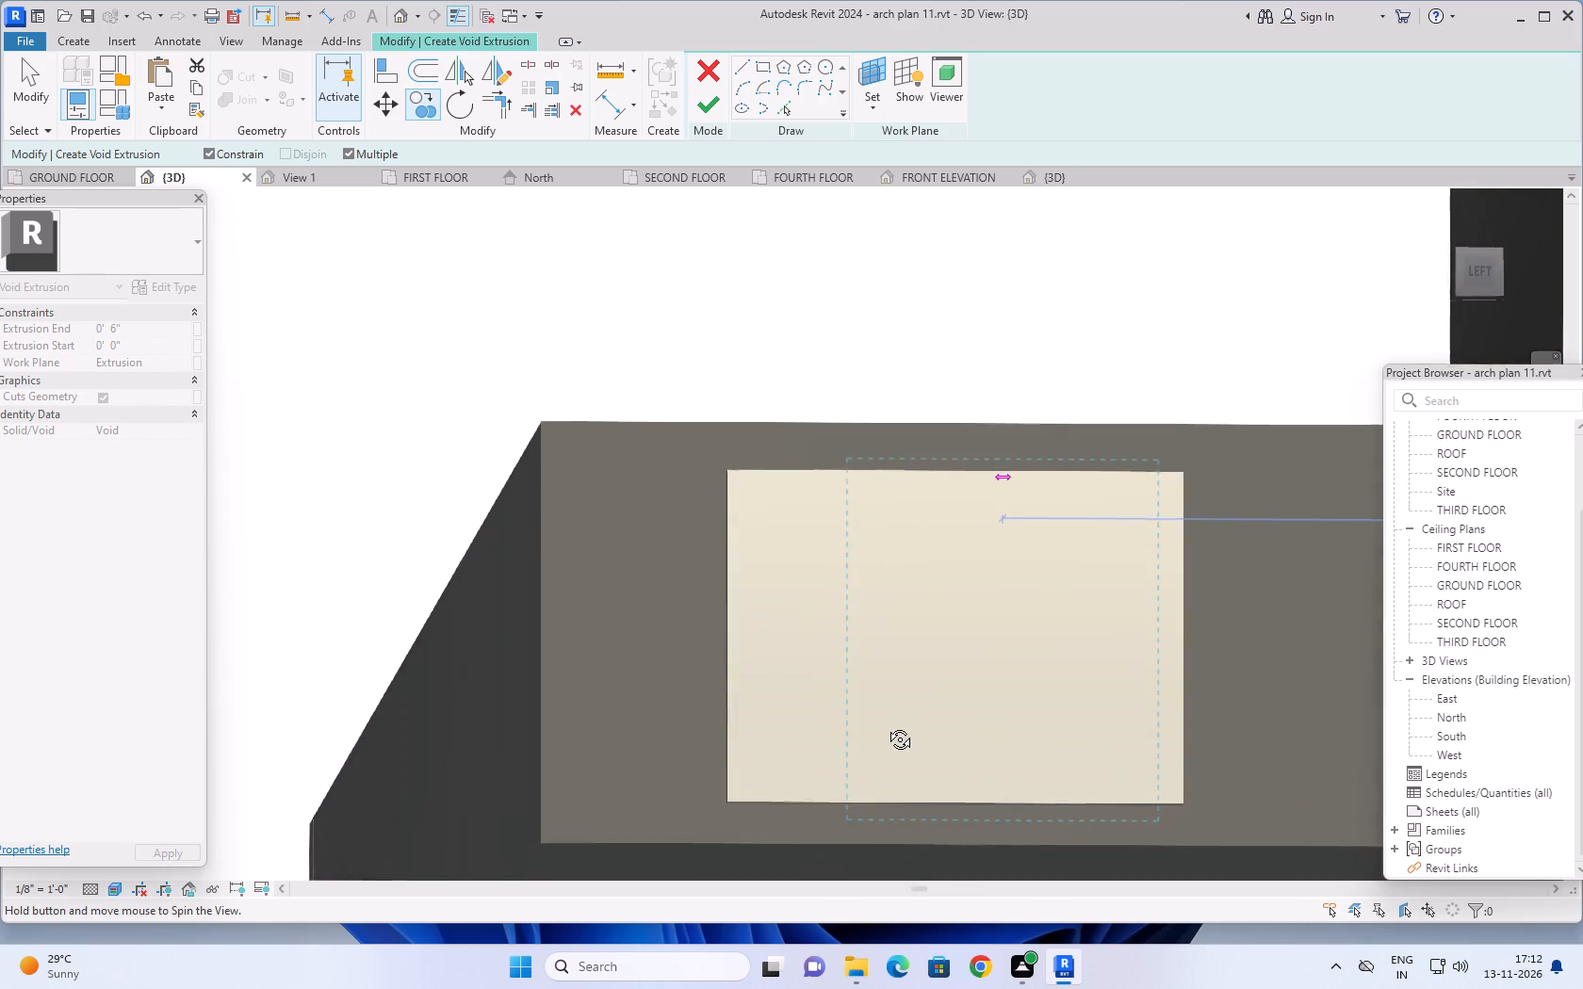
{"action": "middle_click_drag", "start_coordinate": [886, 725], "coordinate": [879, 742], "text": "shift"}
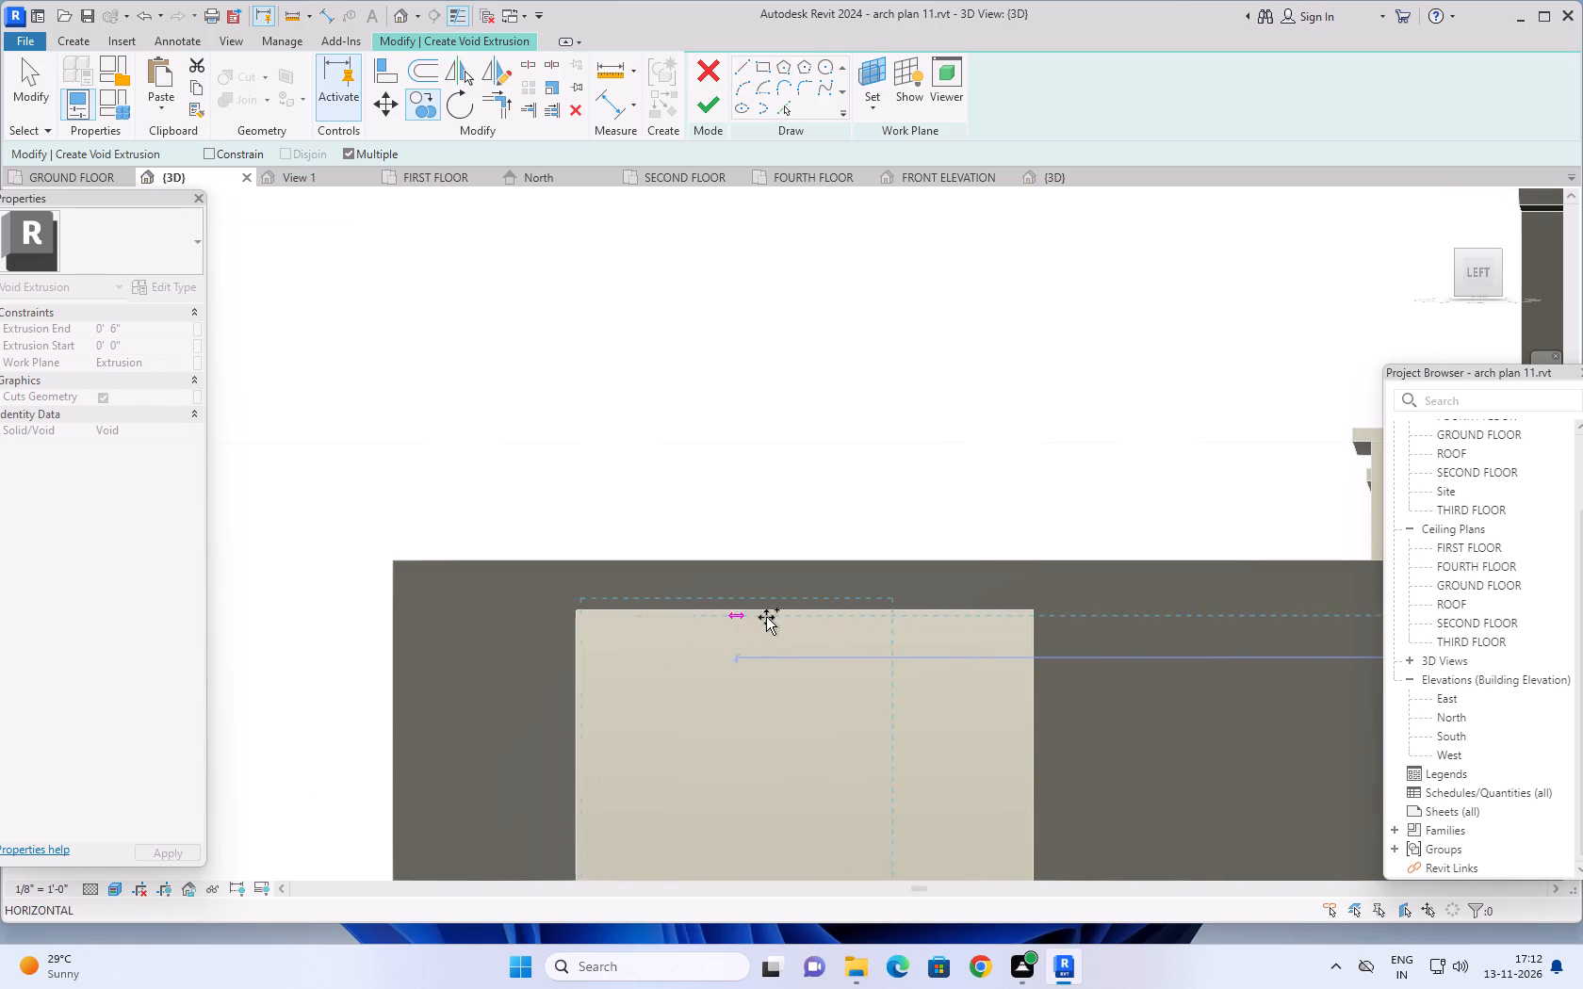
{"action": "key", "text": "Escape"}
Finish the void extrusion sketch, cutting five vertical grooves into both the middle and right-hand wall panels.
{"action": "scroll", "coordinate": [940, 634], "scroll_direction": "down", "scroll_amount": 2}
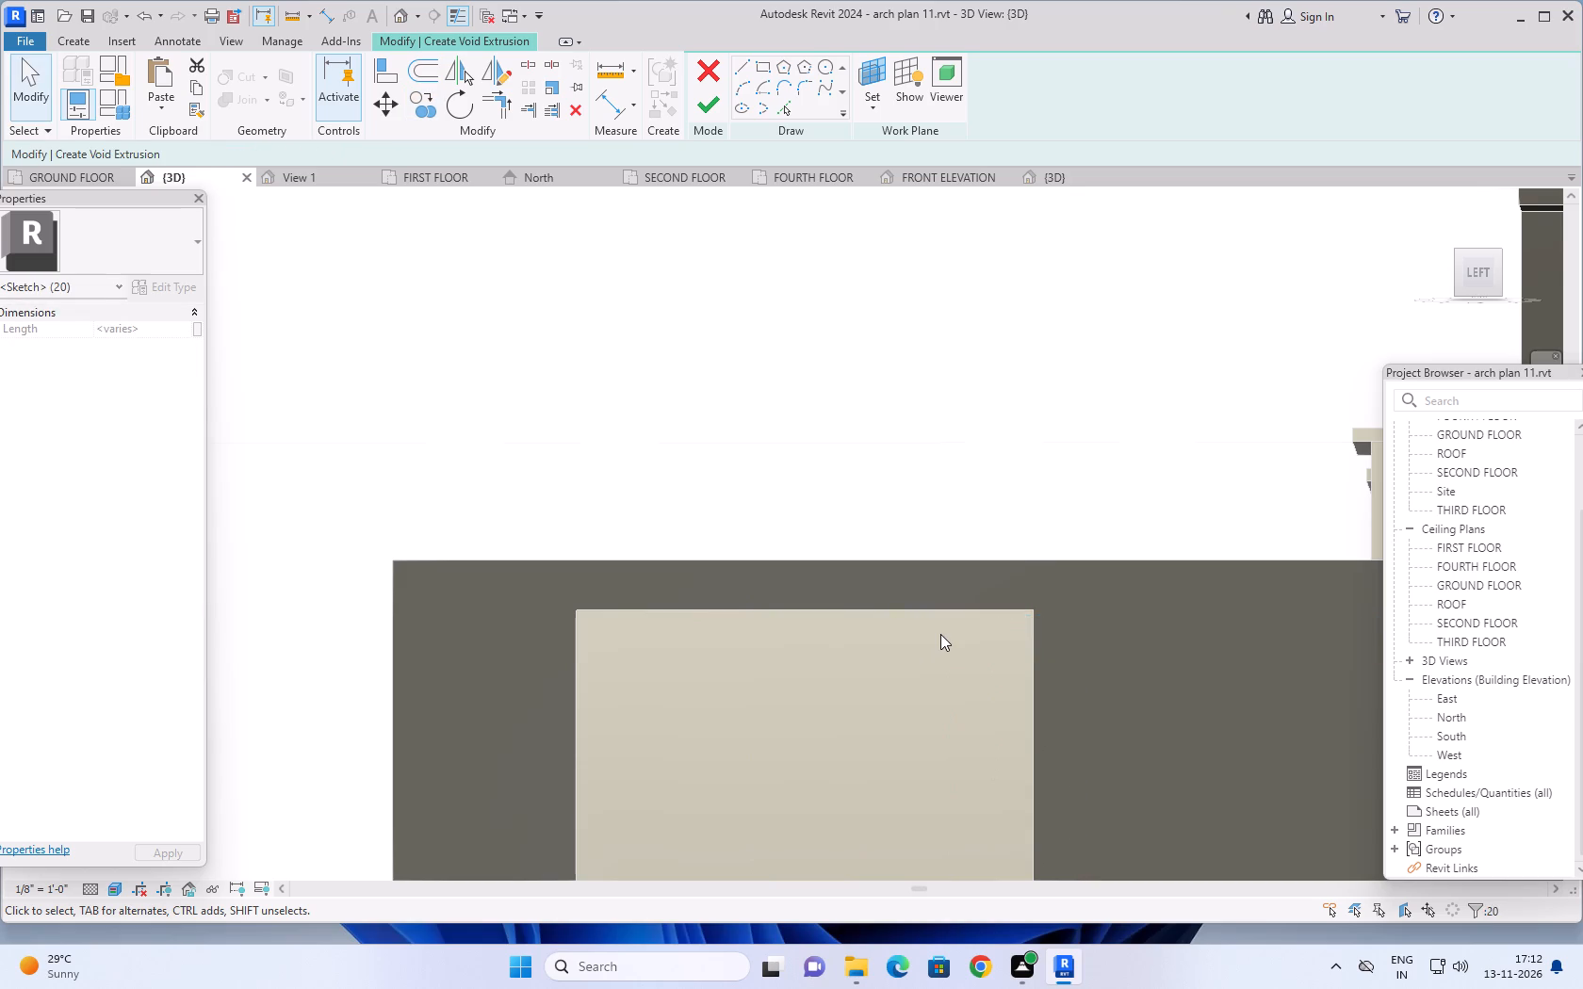
{"action": "scroll", "coordinate": [940, 634], "scroll_direction": "down", "scroll_amount": 9}
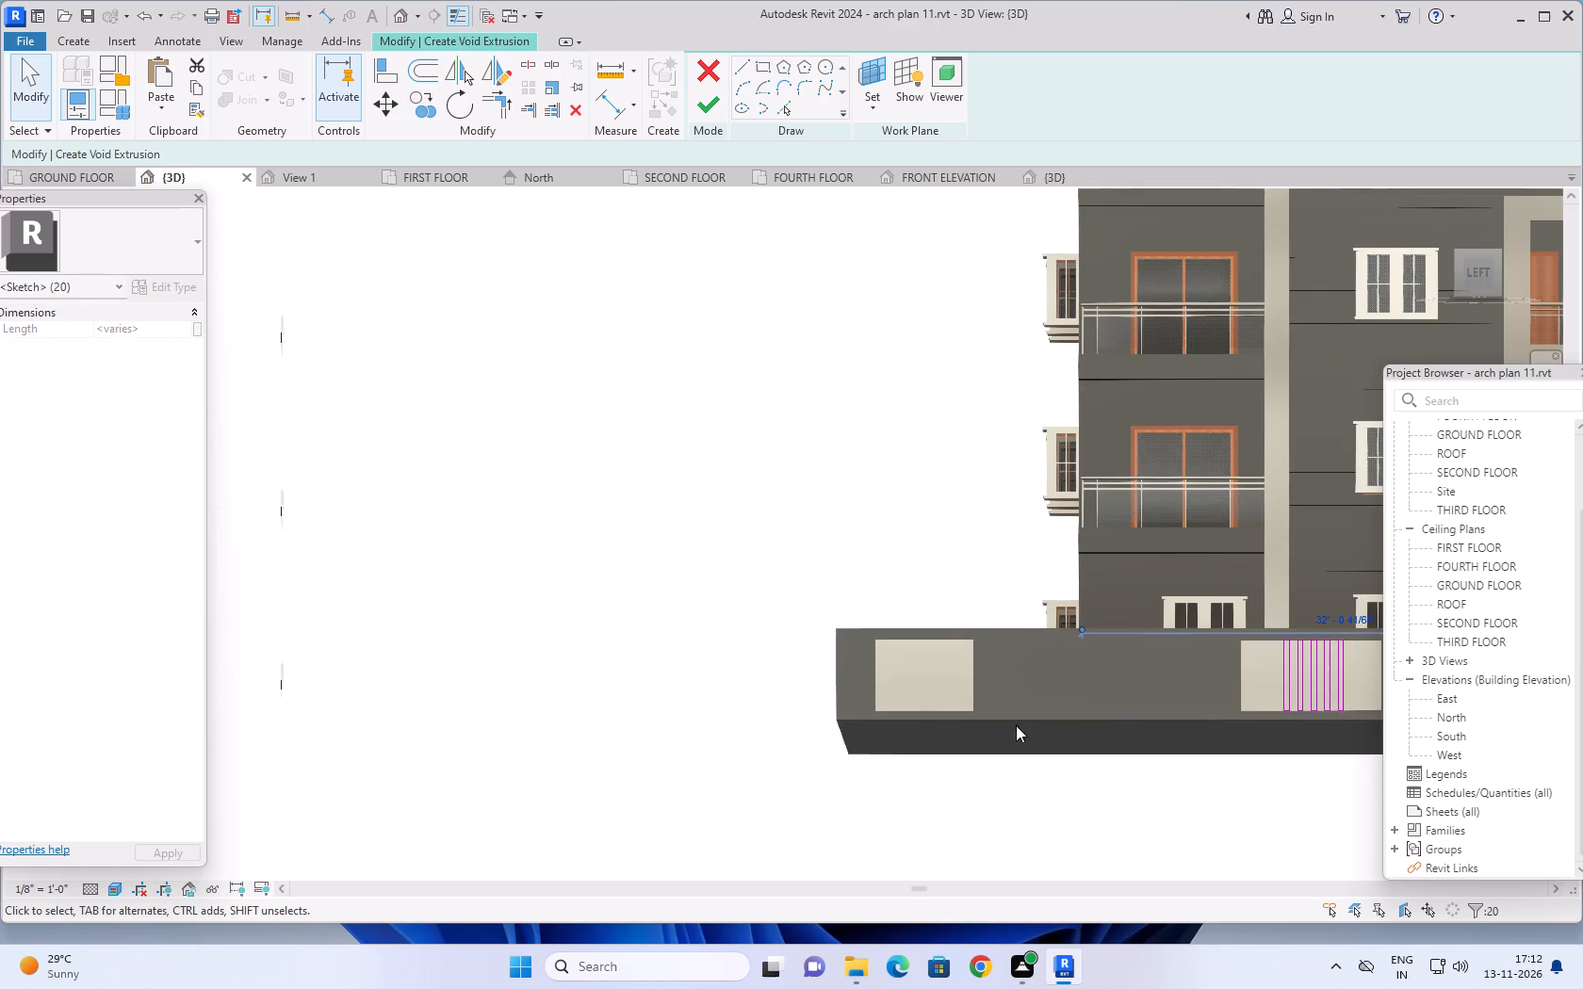
{"action": "middle_click_drag", "start_coordinate": [1030, 759], "coordinate": [835, 656]}
{"action": "middle_click_drag", "start_coordinate": [890, 674], "coordinate": [895, 771], "text": "shift"}
{"action": "scroll", "coordinate": [959, 726], "scroll_direction": "down", "scroll_amount": 5}
{"action": "middle_click_drag", "start_coordinate": [1118, 722], "coordinate": [1045, 760]}
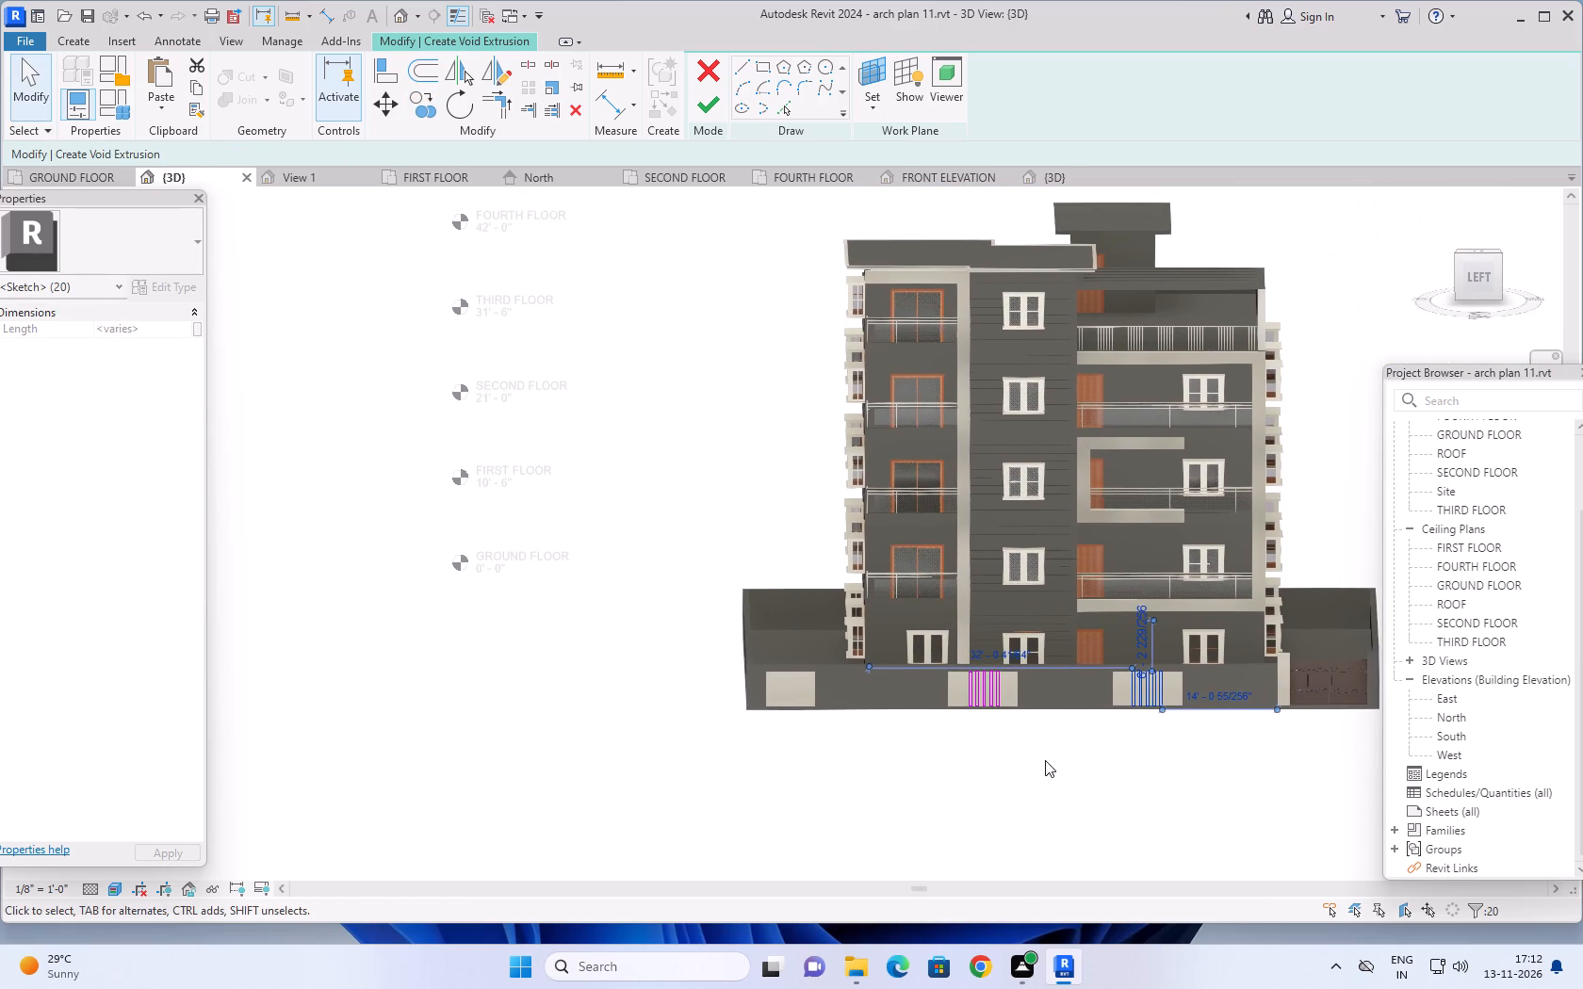
{"action": "middle_click_drag", "start_coordinate": [1045, 760], "coordinate": [1048, 780], "text": "shift"}
{"action": "left_click", "coordinate": [710, 113]}
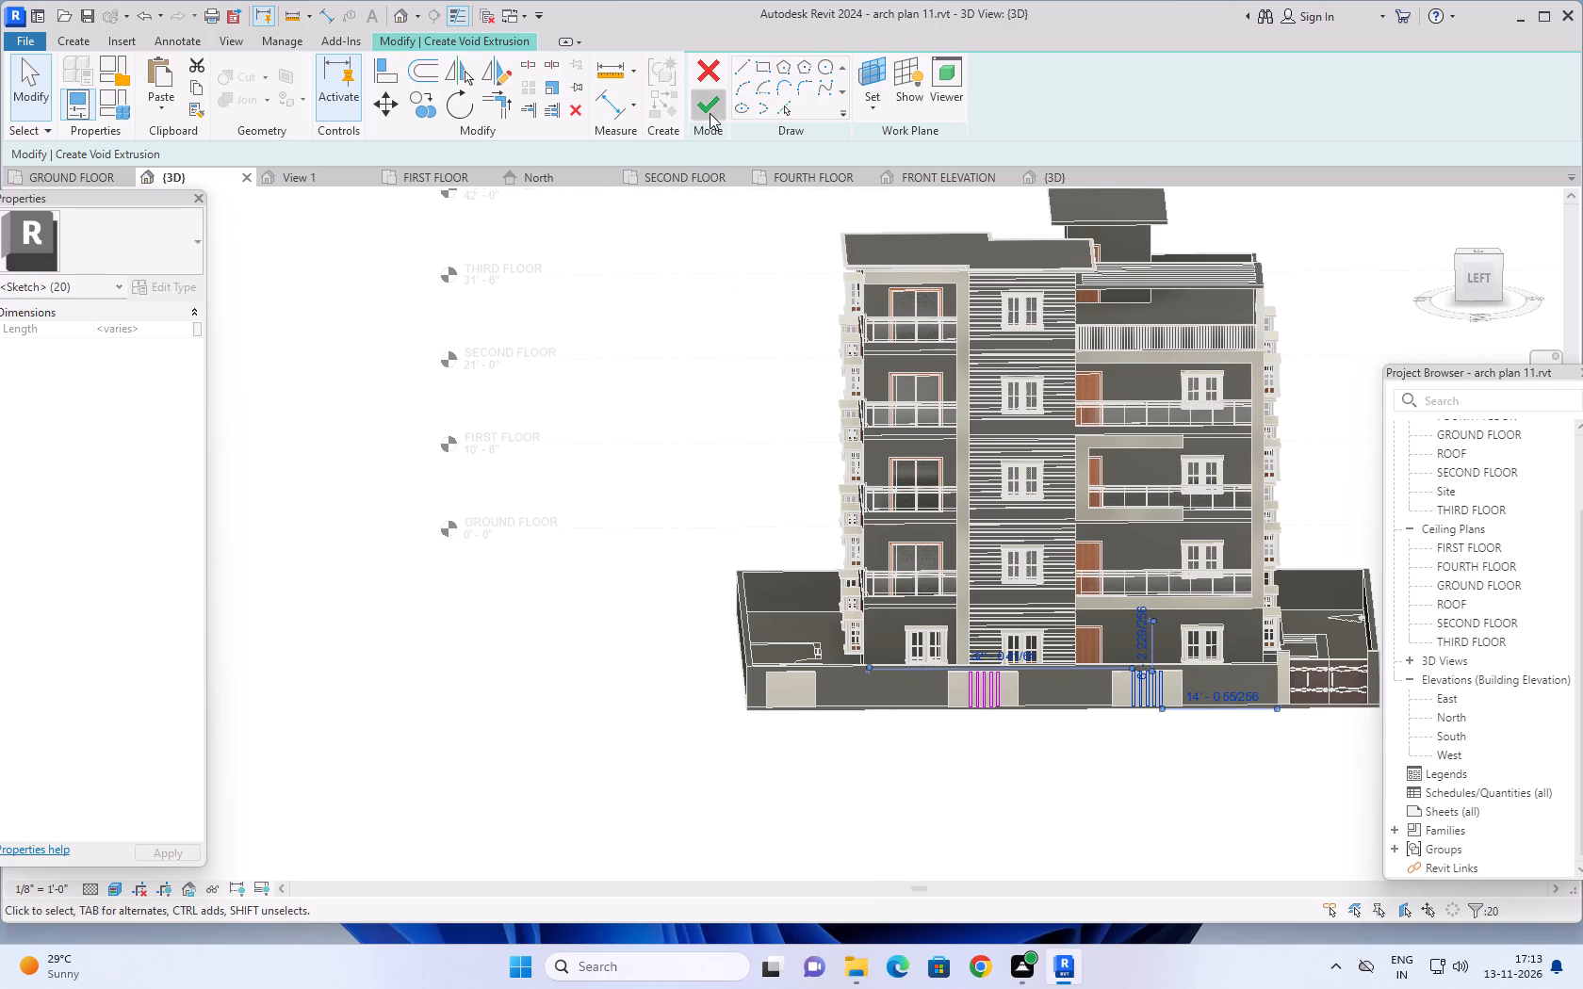
{"action": "left_click", "coordinate": [641, 633]}
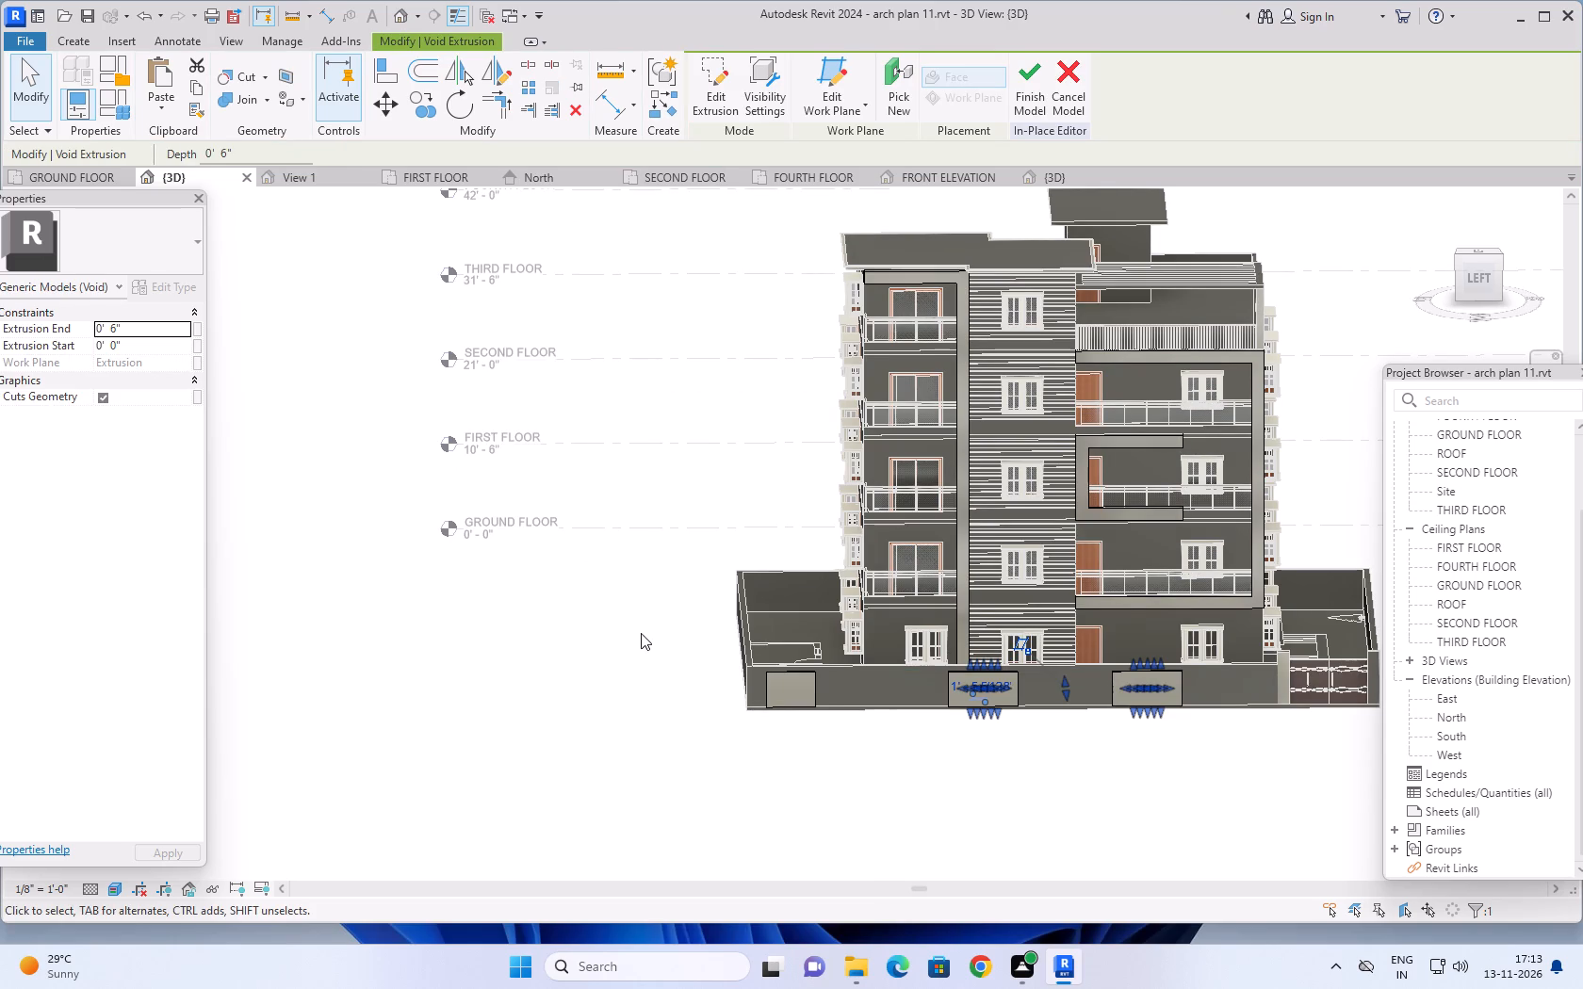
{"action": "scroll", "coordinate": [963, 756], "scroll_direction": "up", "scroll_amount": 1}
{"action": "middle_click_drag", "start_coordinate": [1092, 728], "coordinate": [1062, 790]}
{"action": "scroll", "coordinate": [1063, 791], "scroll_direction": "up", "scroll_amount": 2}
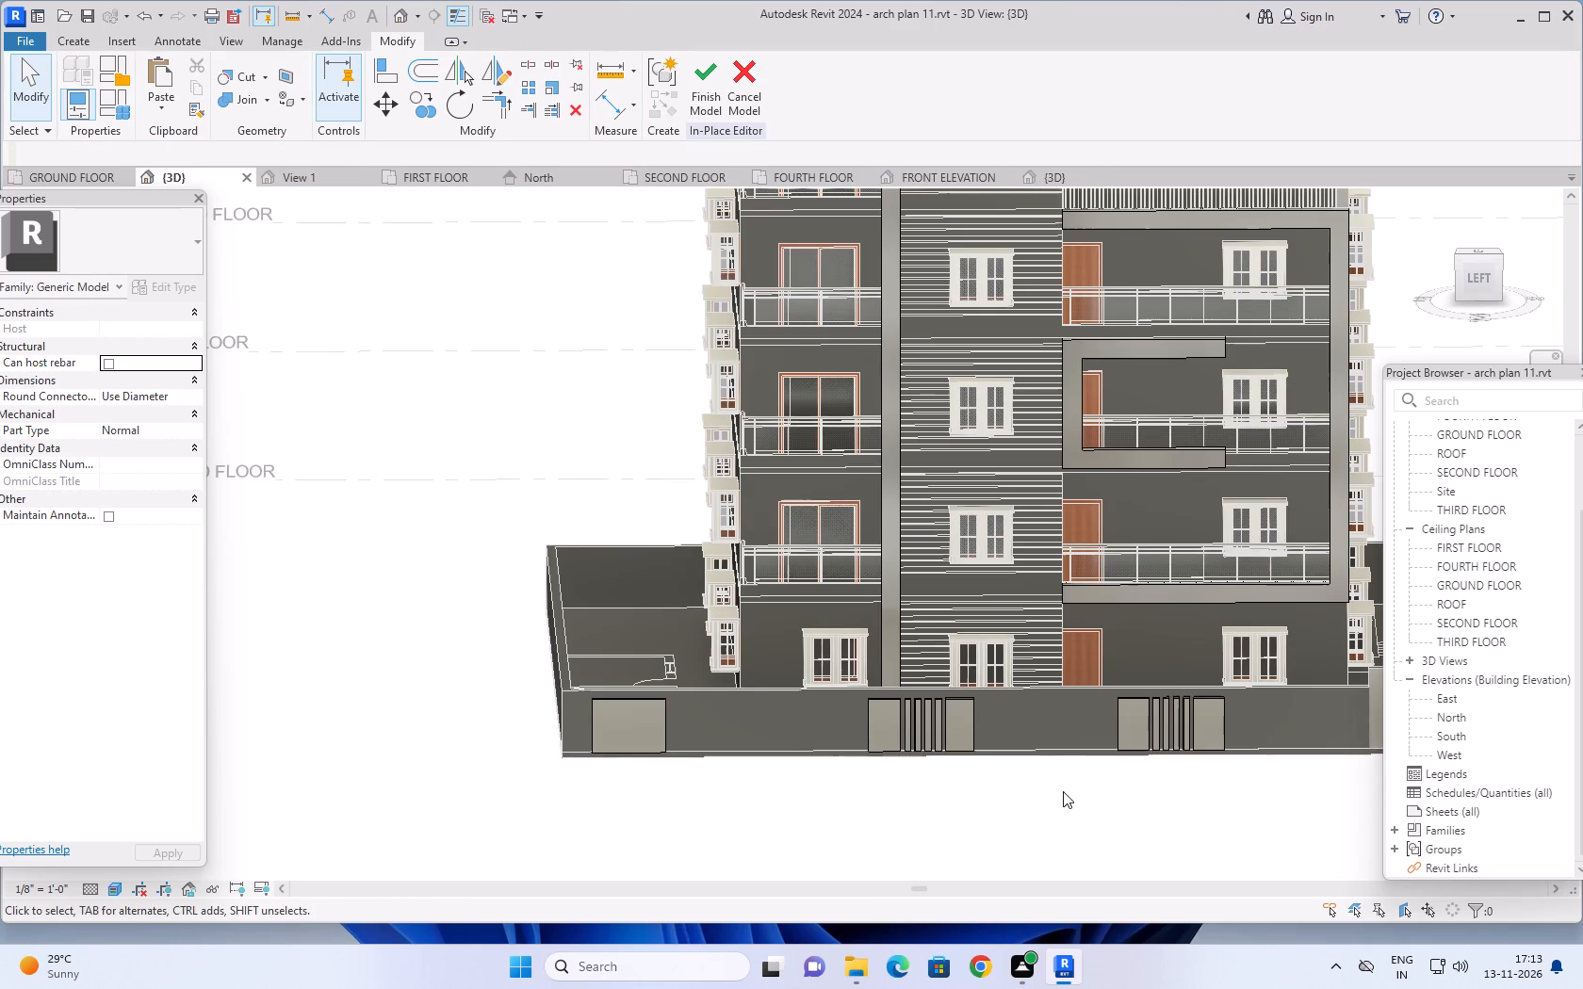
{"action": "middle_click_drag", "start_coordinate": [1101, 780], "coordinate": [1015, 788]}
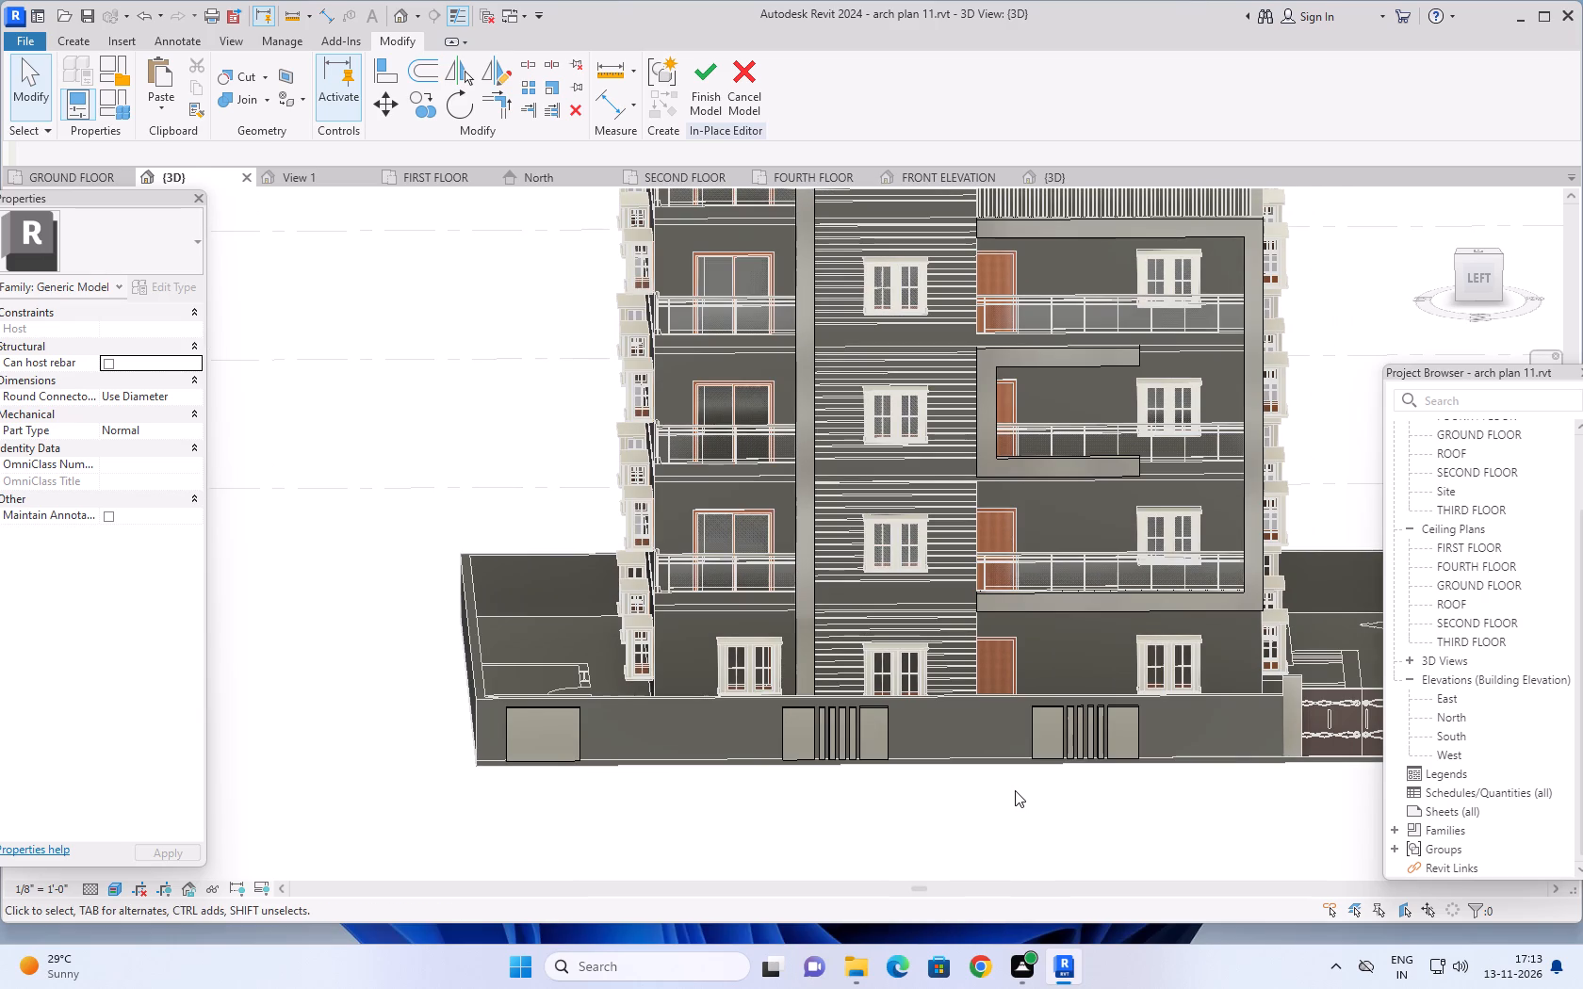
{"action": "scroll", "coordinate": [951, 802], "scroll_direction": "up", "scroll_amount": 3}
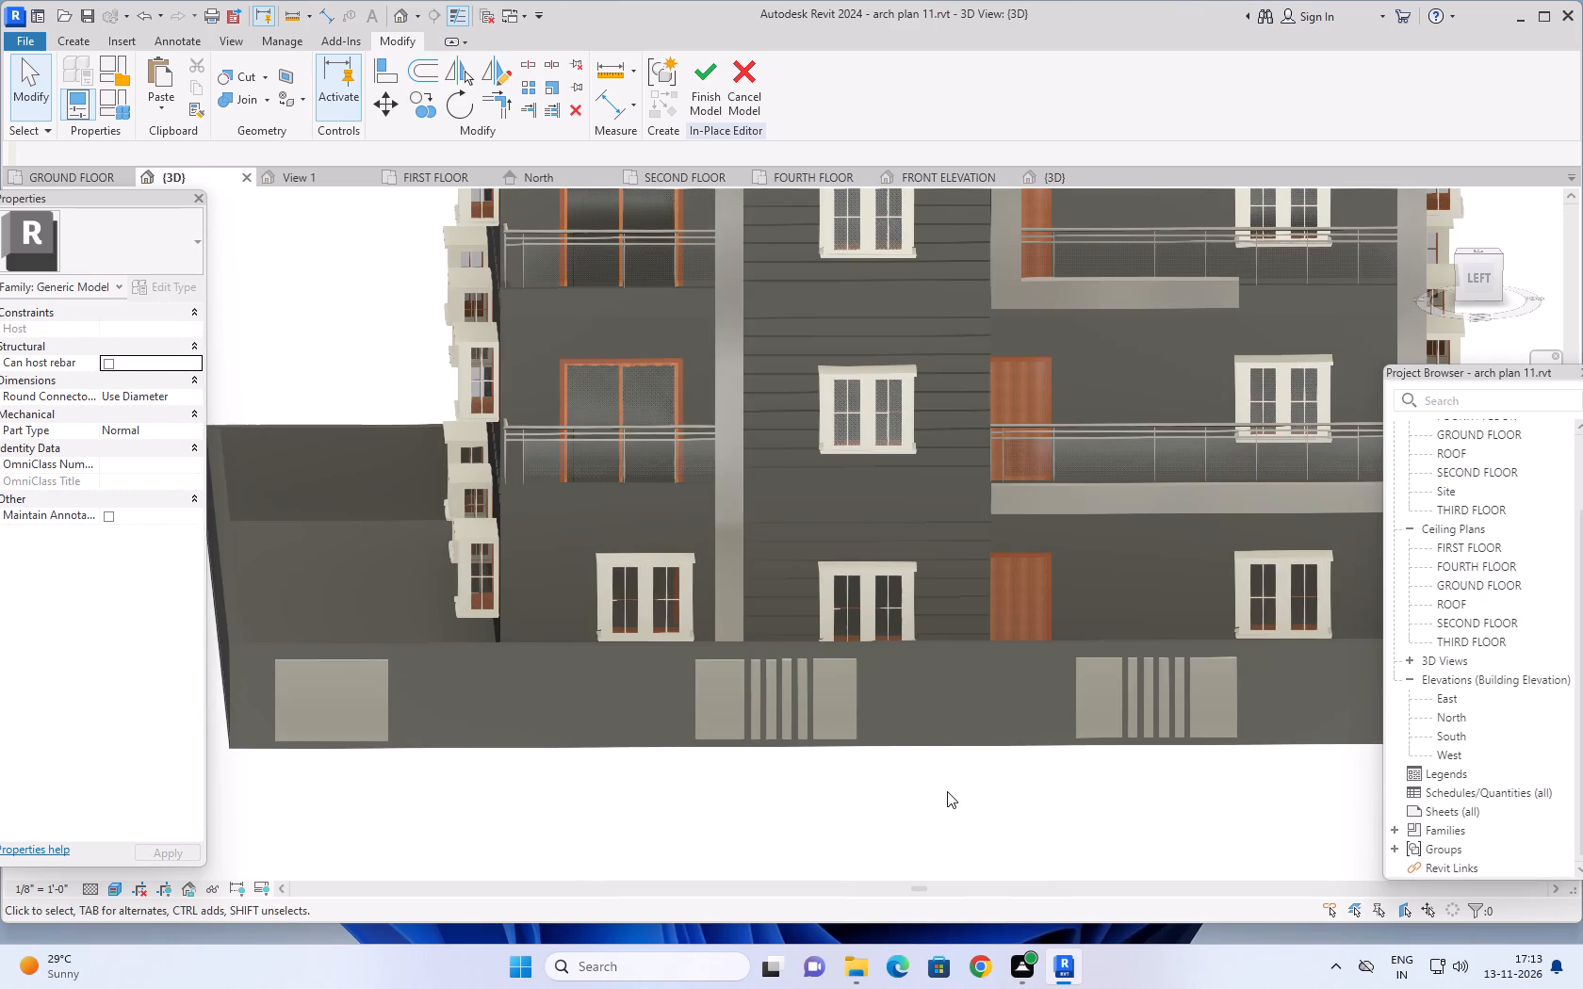
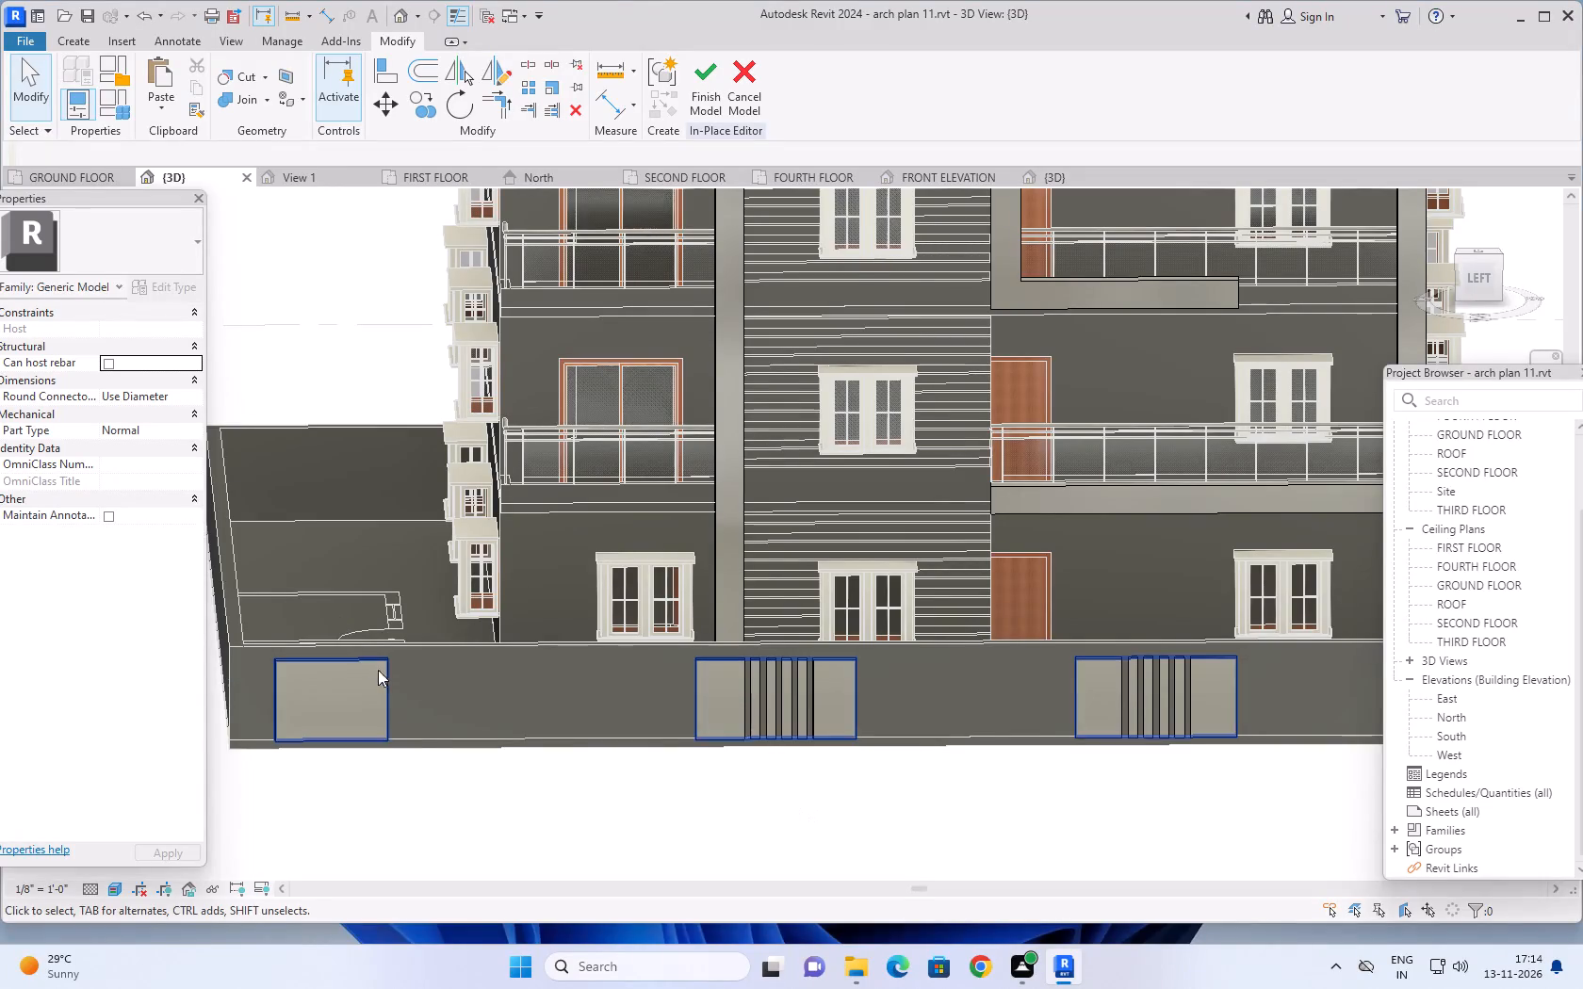
Examine the front boundary wall's grooved panels and plain end panel against the building's facade from several distances and angles.
{"action": "scroll", "coordinate": [675, 820], "scroll_direction": "down", "scroll_amount": 1}
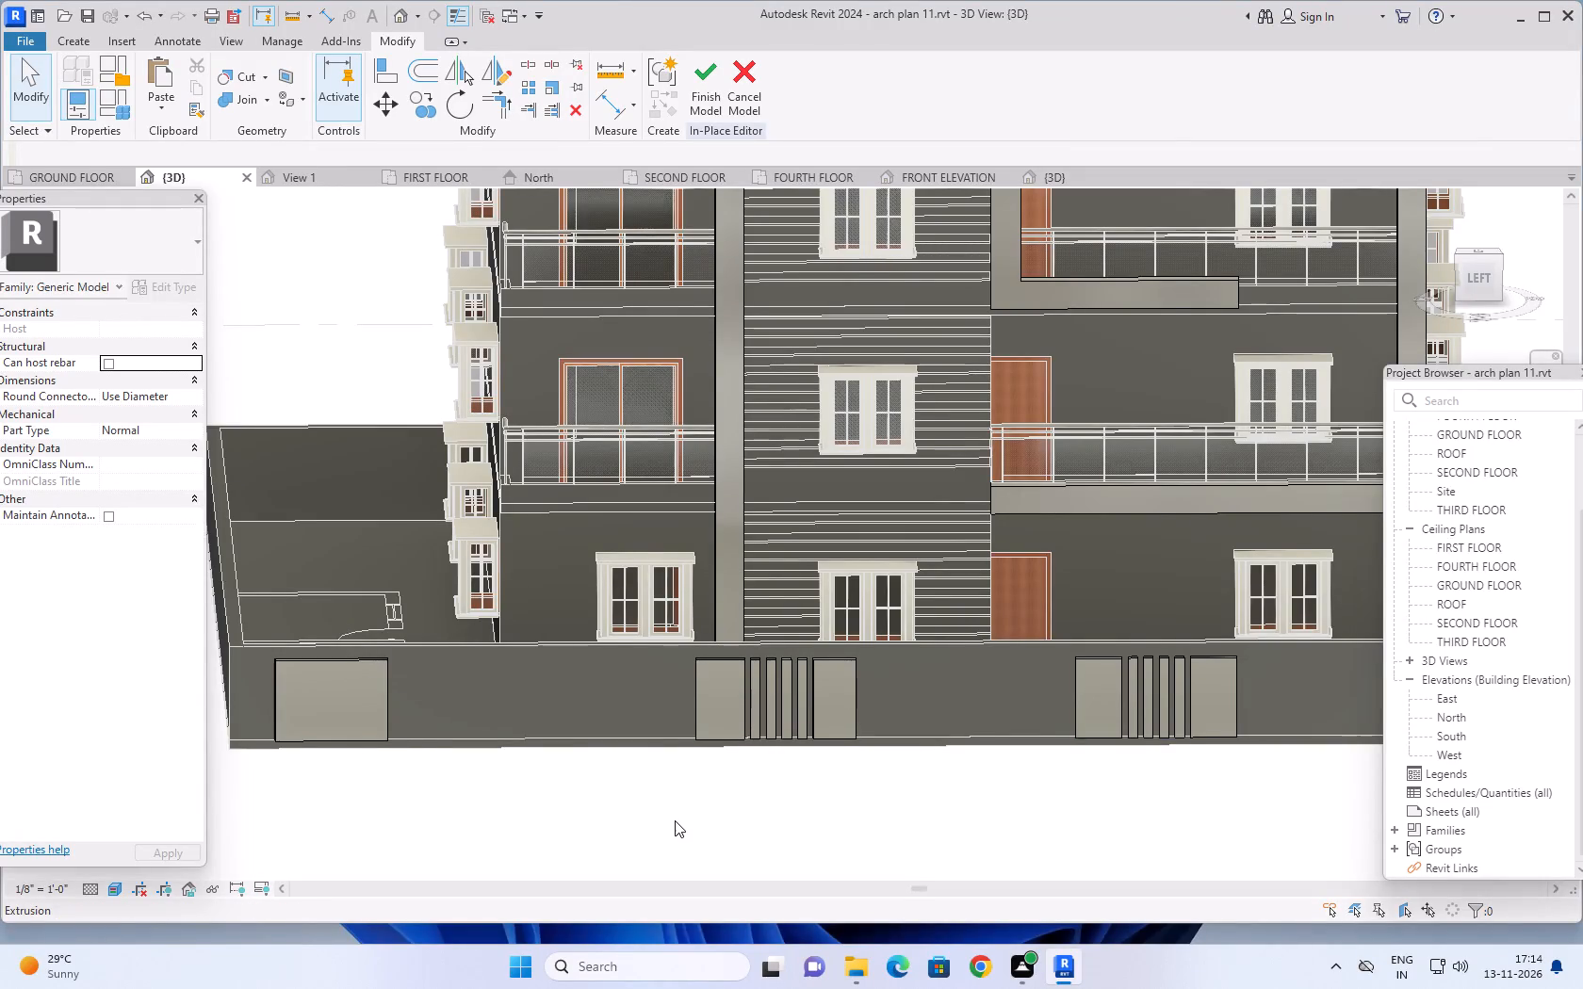
{"action": "middle_click_drag", "start_coordinate": [934, 834], "coordinate": [916, 814]}
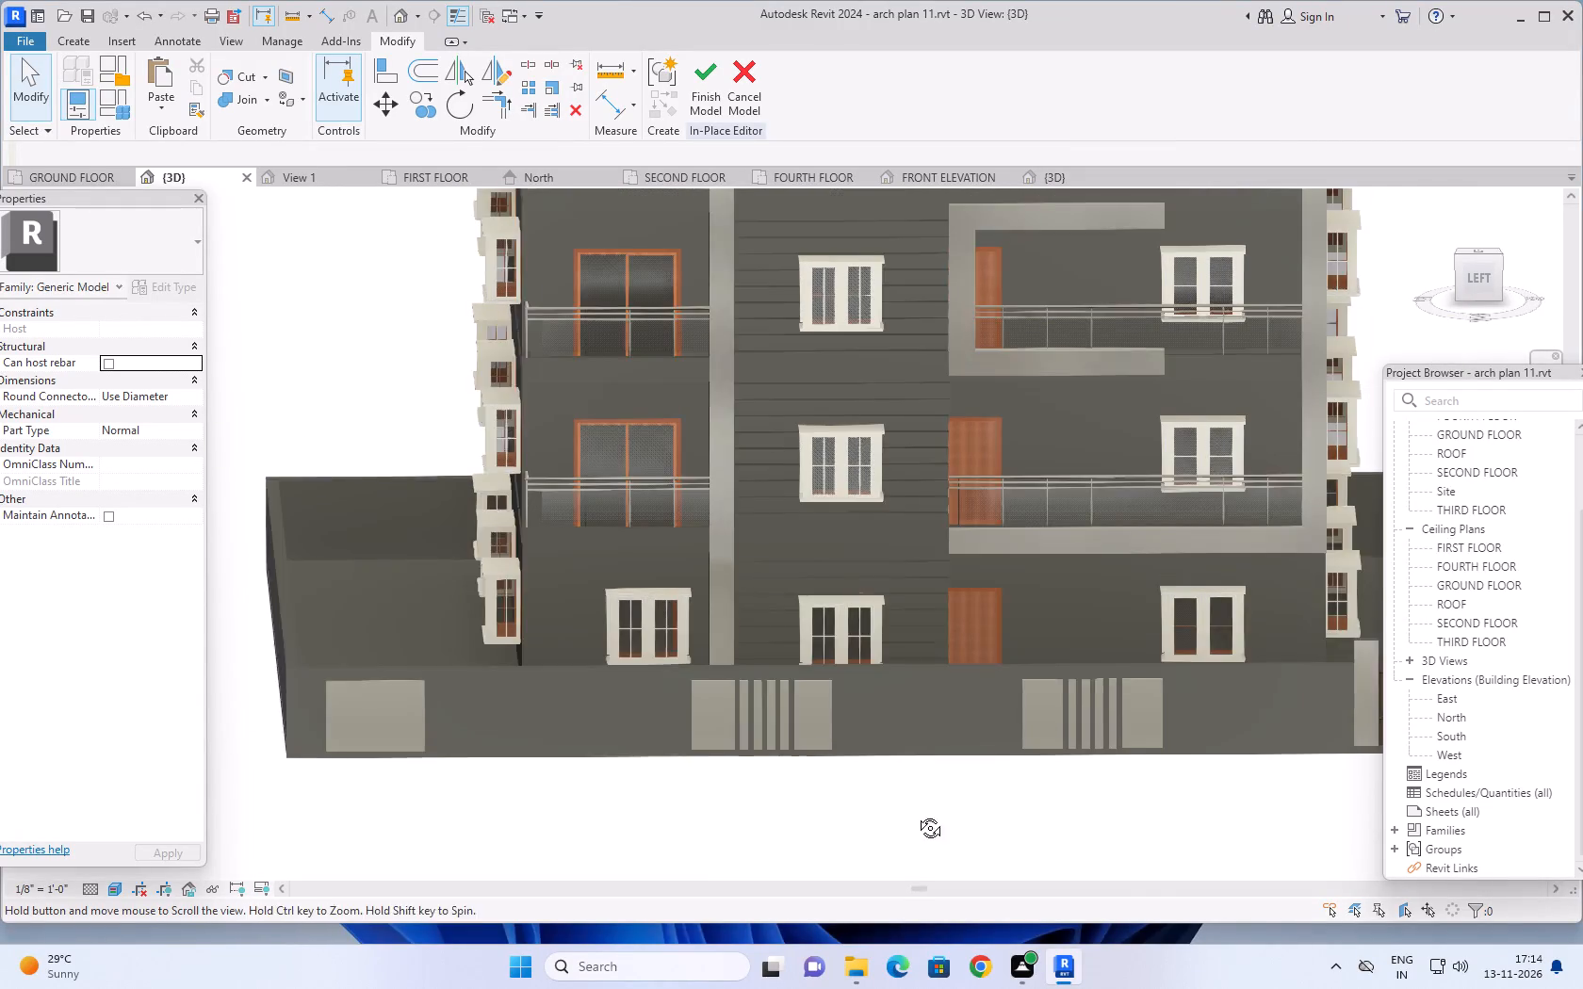
{"action": "middle_click_drag", "start_coordinate": [916, 814], "coordinate": [928, 743]}
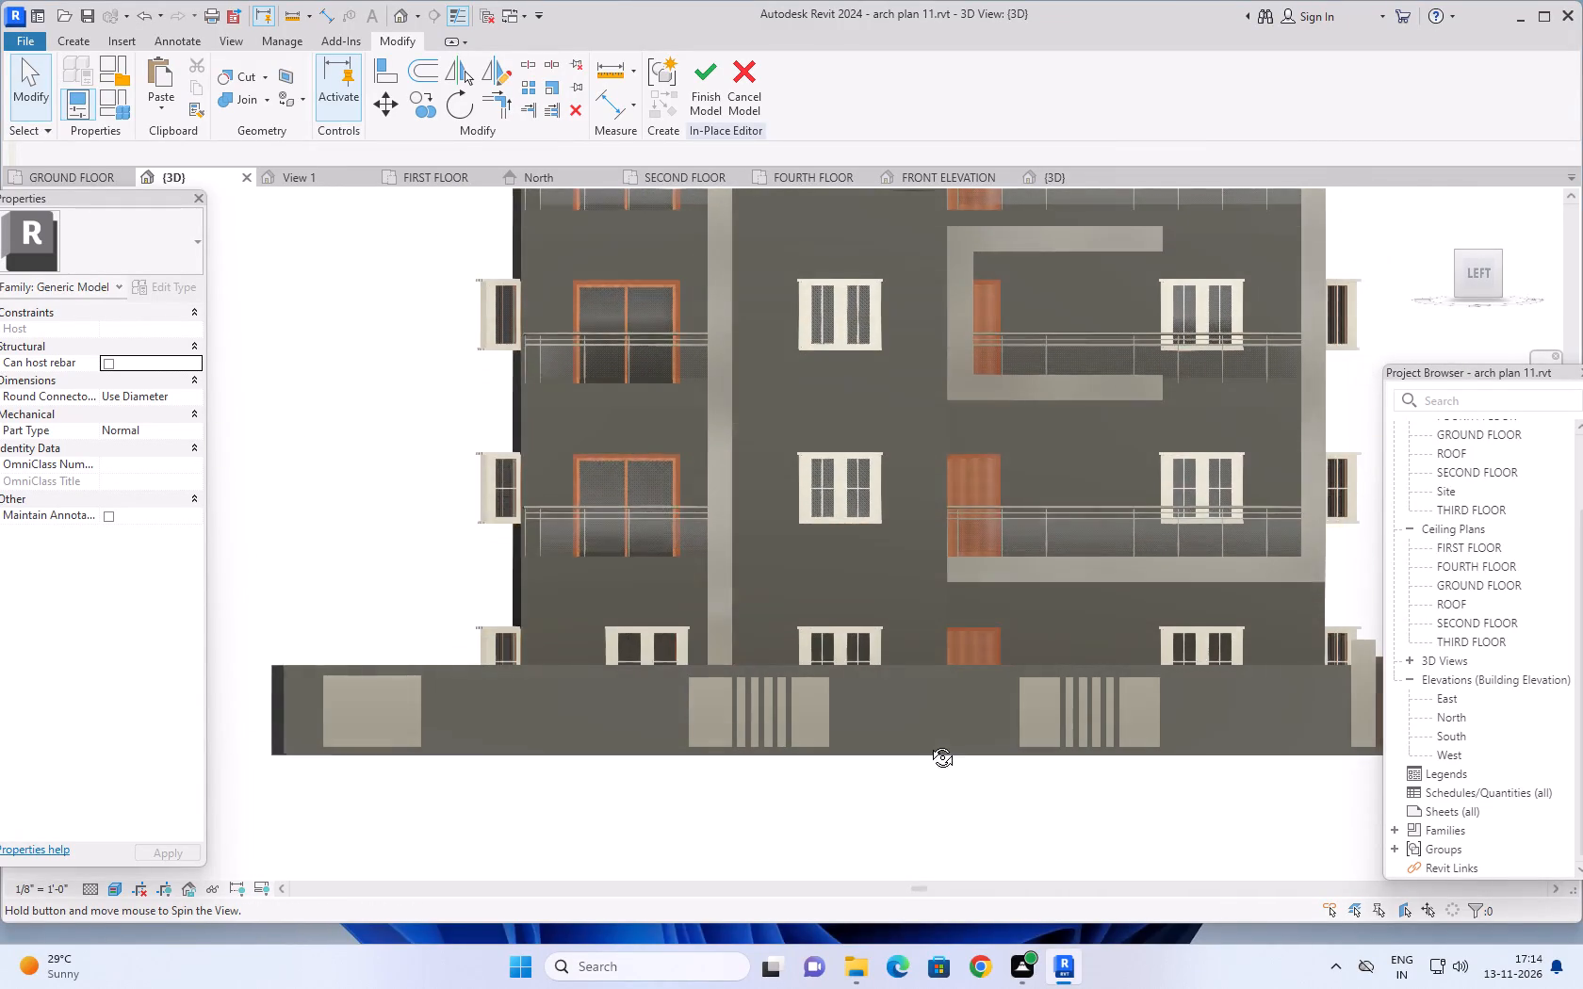
{"action": "middle_click_drag", "start_coordinate": [928, 743], "coordinate": [931, 775]}
{"action": "scroll", "coordinate": [931, 775], "scroll_direction": "down", "scroll_amount": 2}
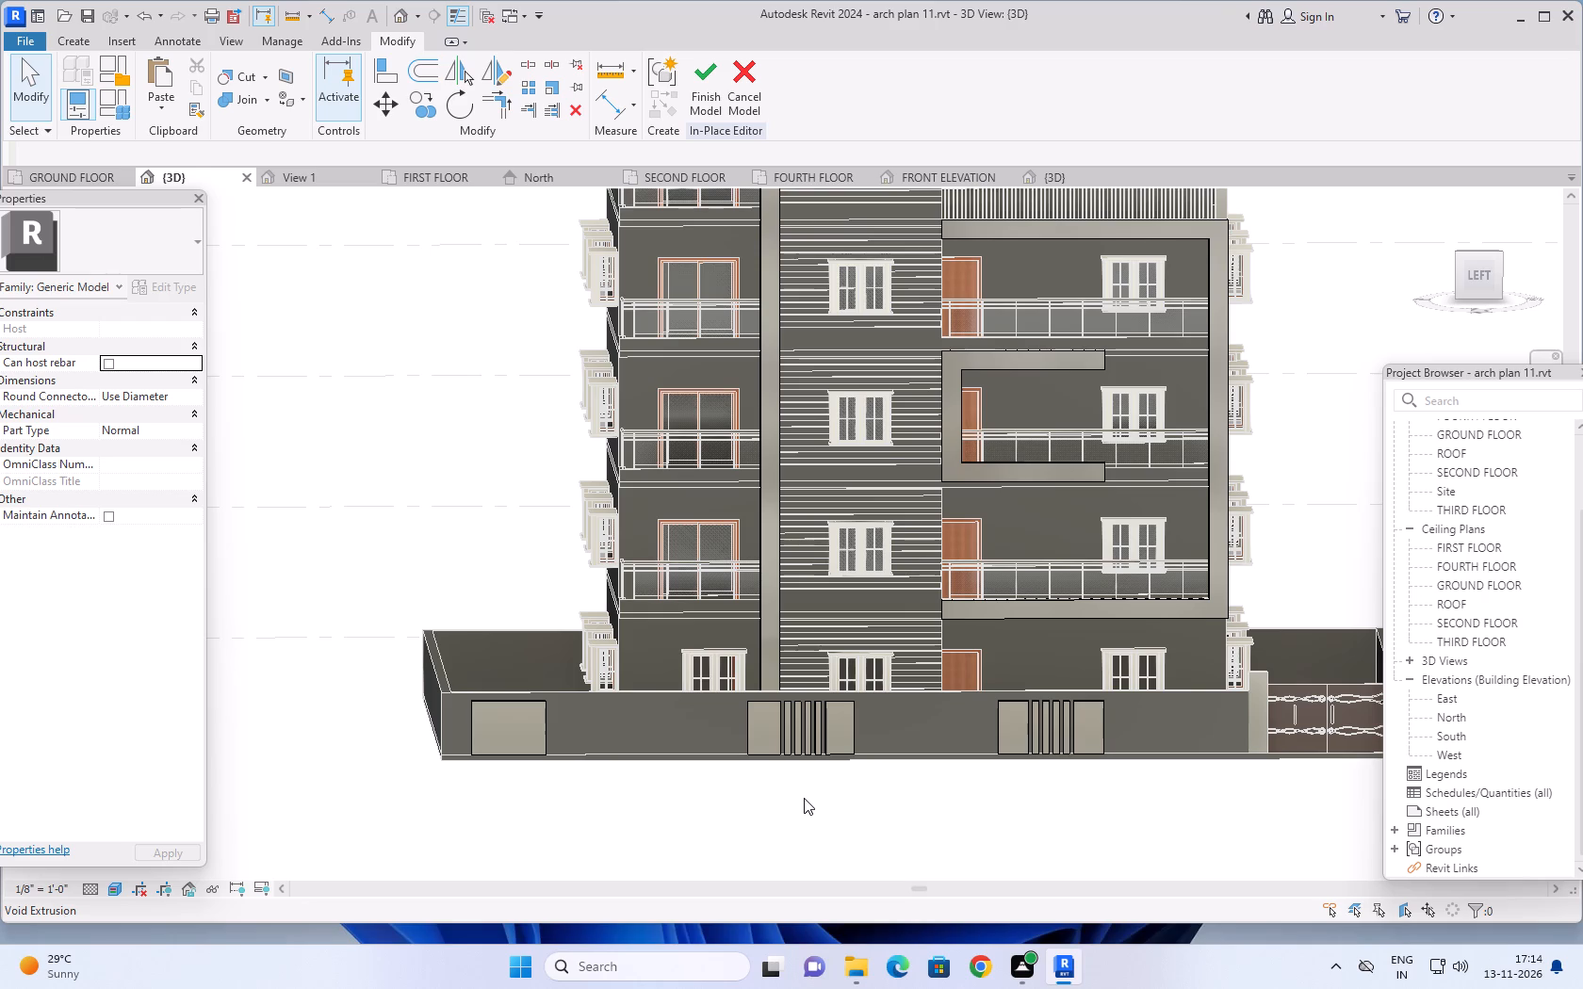
{"action": "scroll", "coordinate": [804, 798], "scroll_direction": "down", "scroll_amount": 2}
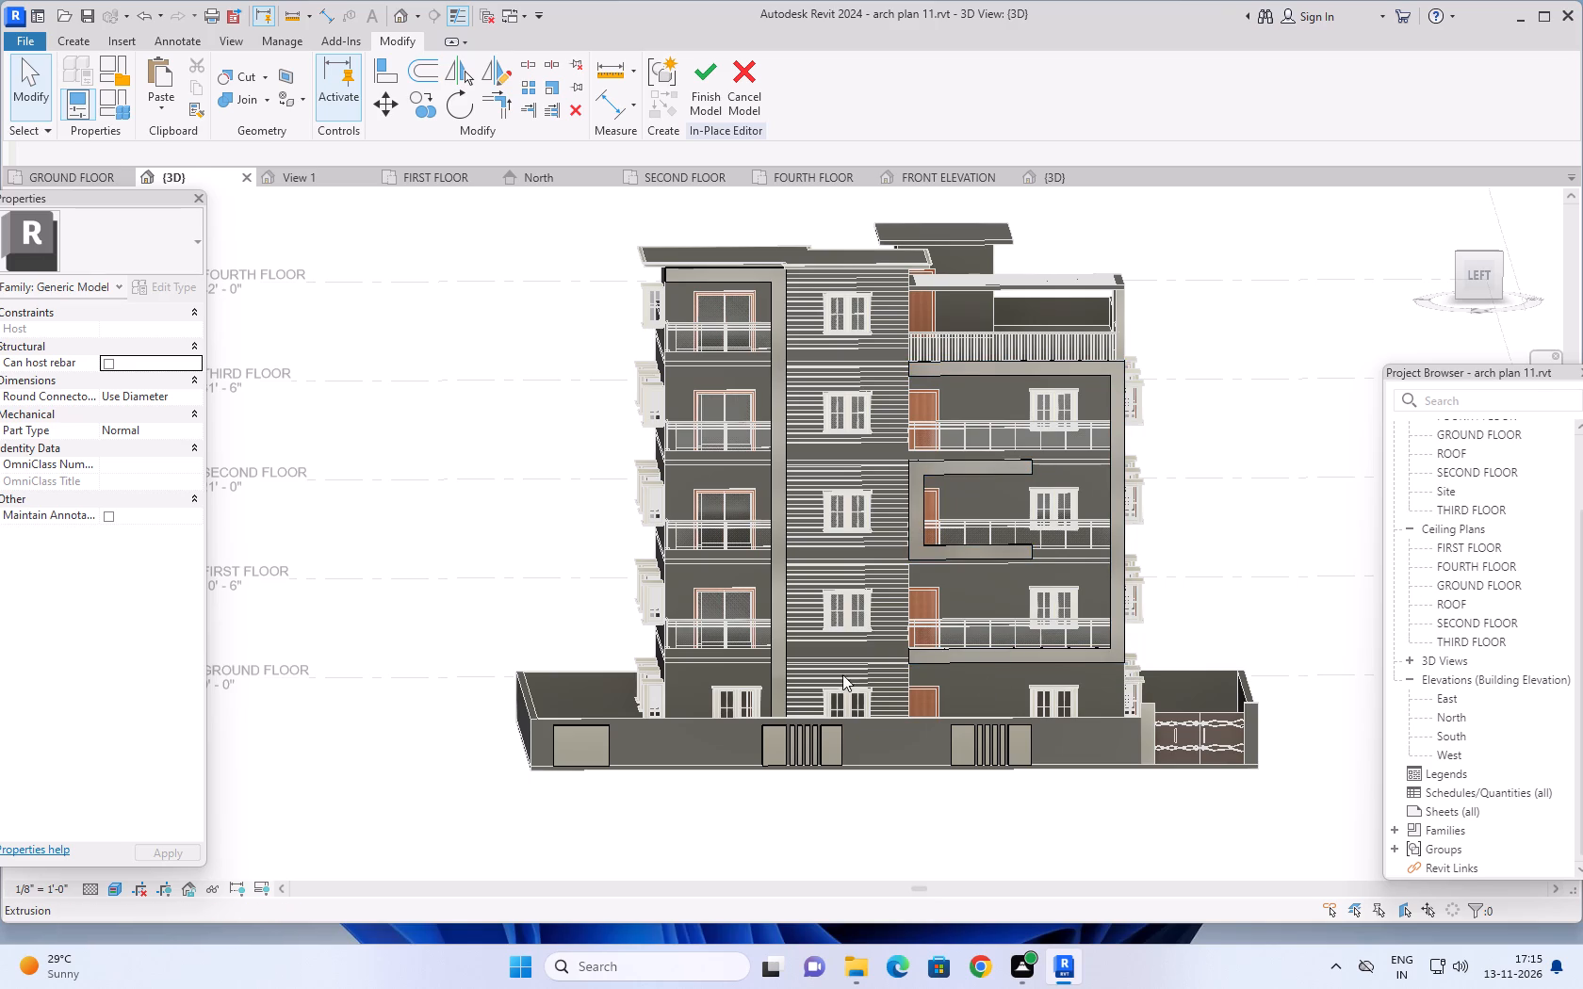
{"action": "middle_click_drag", "start_coordinate": [807, 800], "coordinate": [858, 770]}
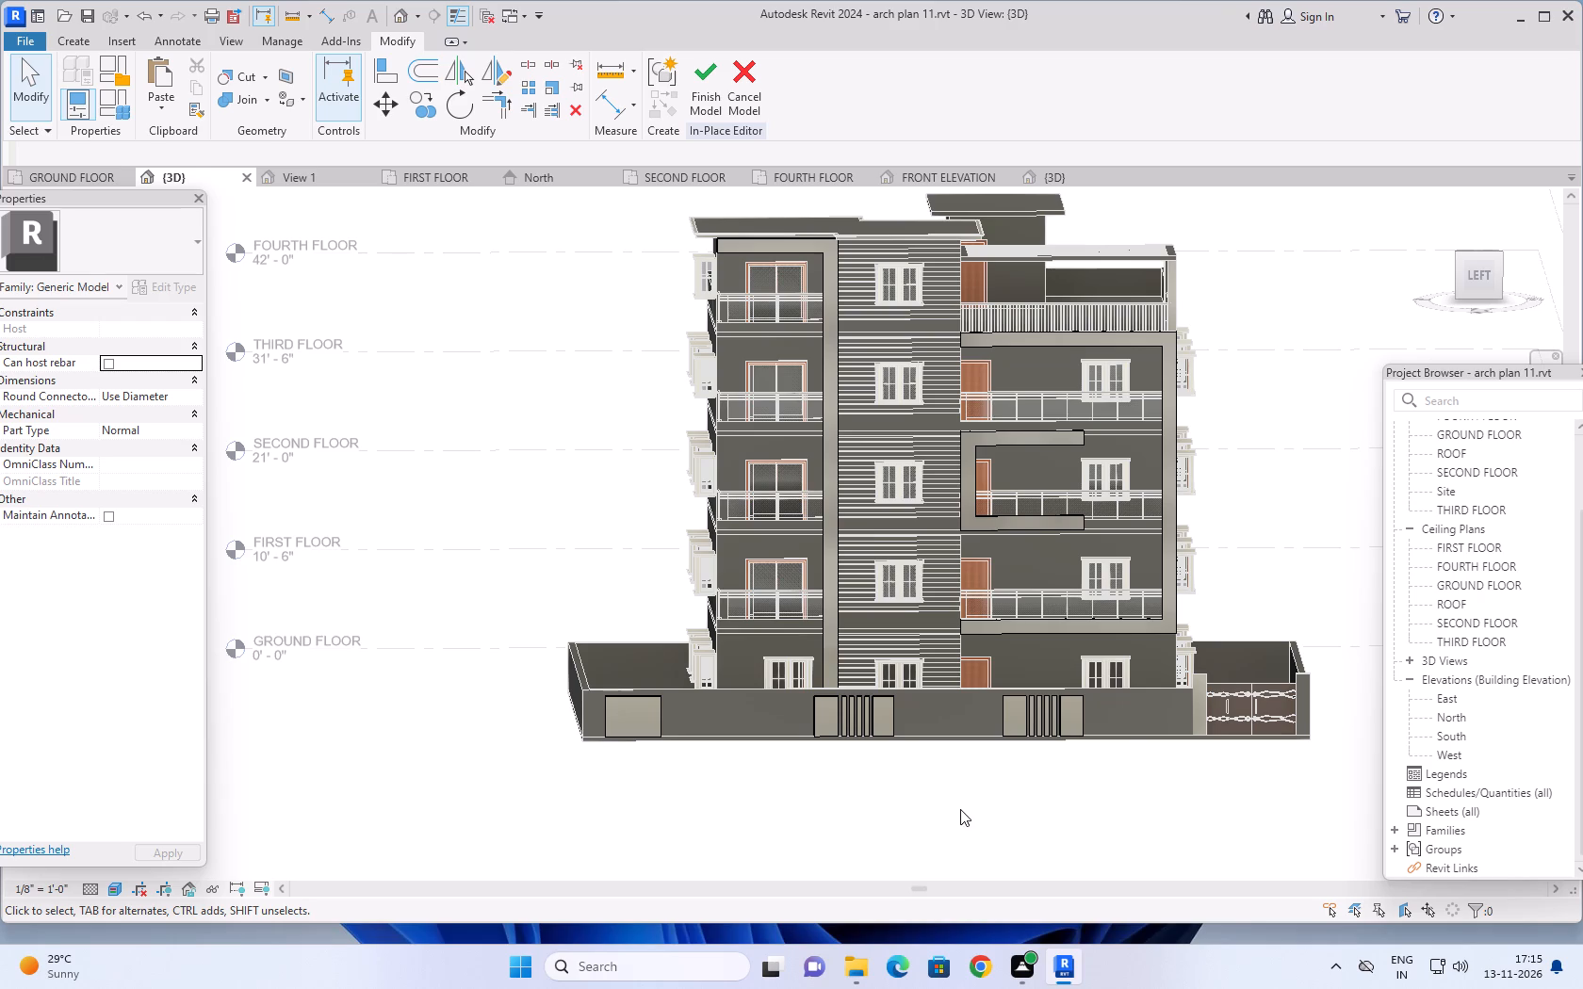
{"action": "scroll", "coordinate": [635, 729], "scroll_direction": "up", "scroll_amount": 1}
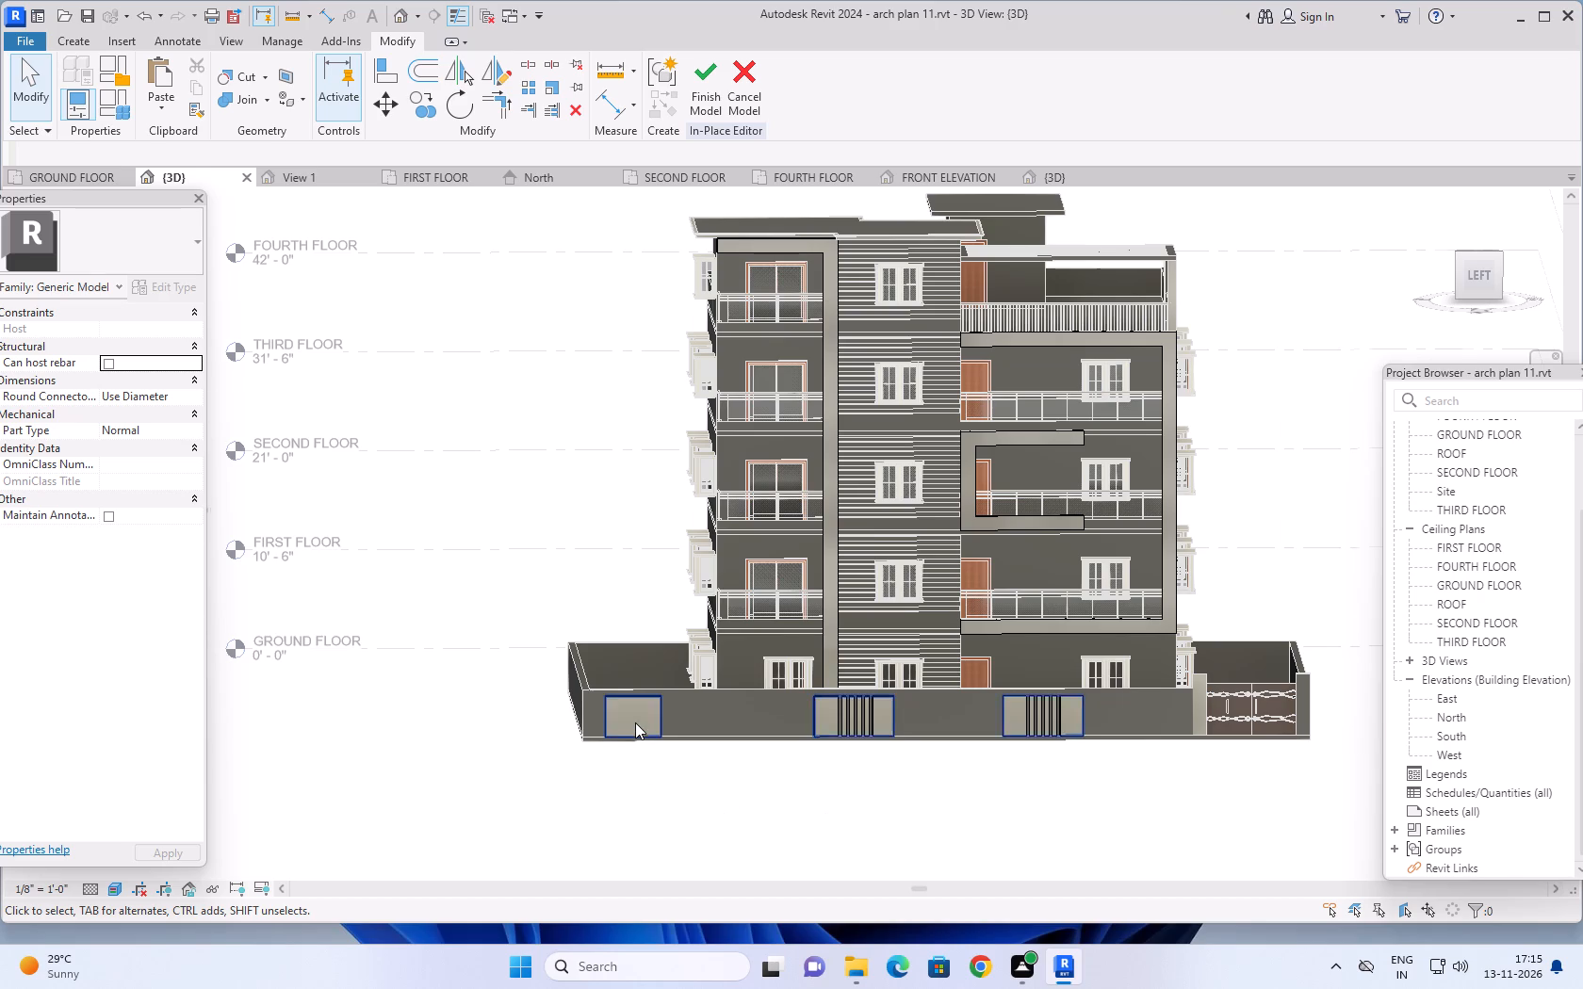
{"action": "scroll", "coordinate": [635, 722], "scroll_direction": "up", "scroll_amount": 4}
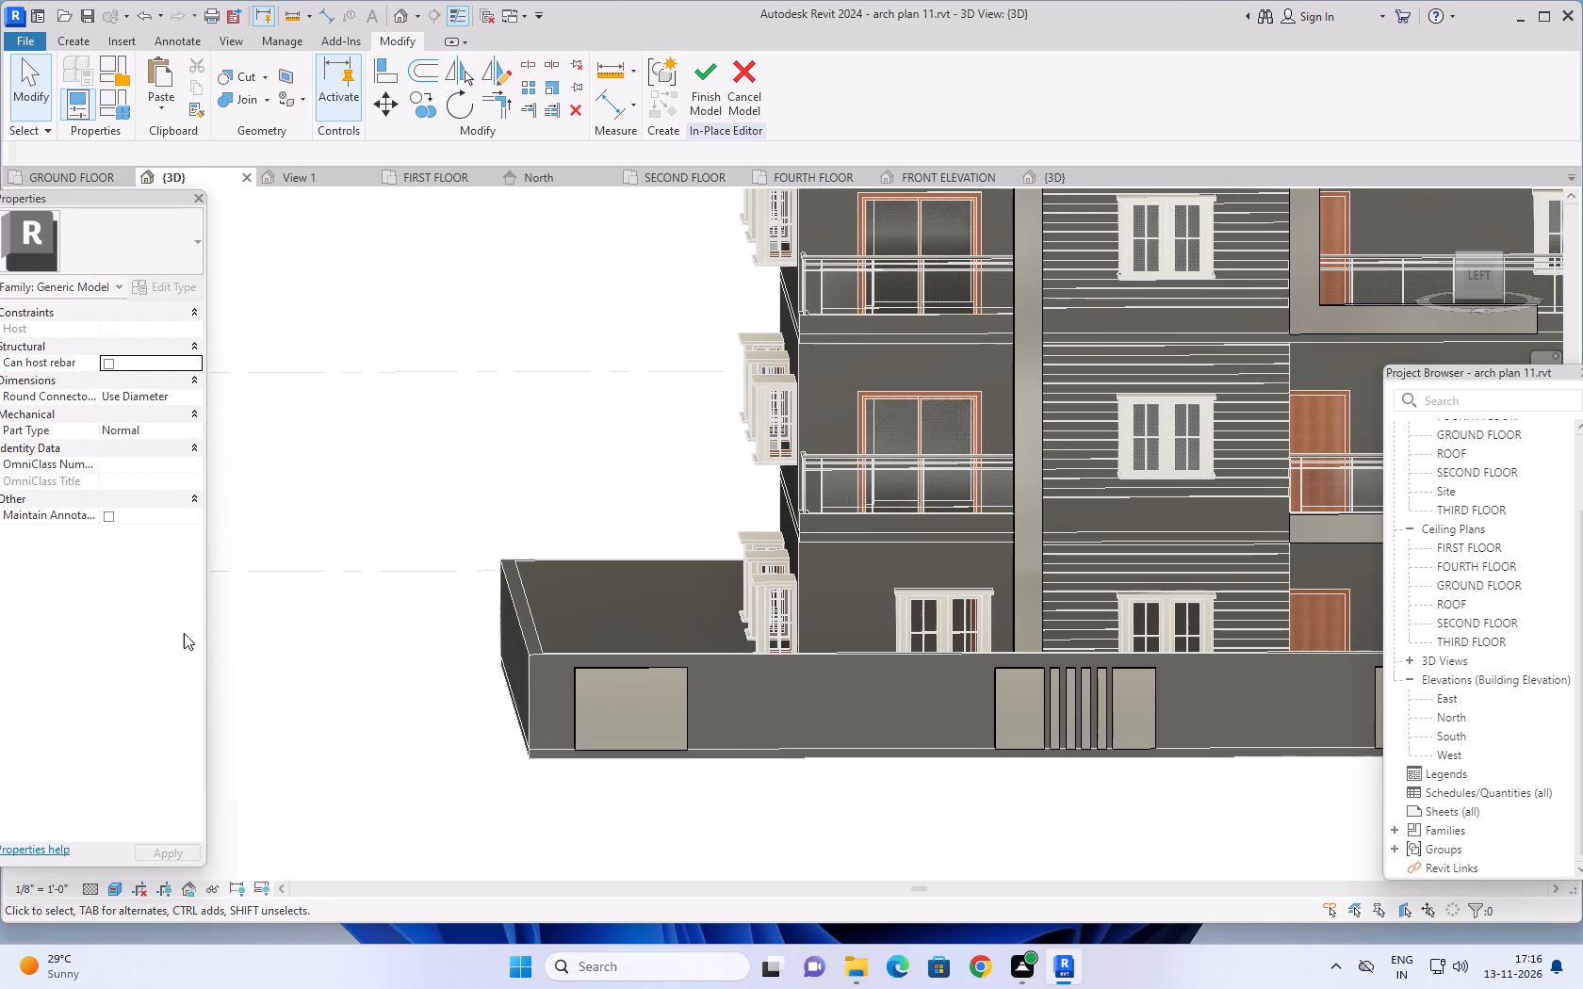
{"action": "scroll", "coordinate": [385, 678], "scroll_direction": "down", "scroll_amount": 1}
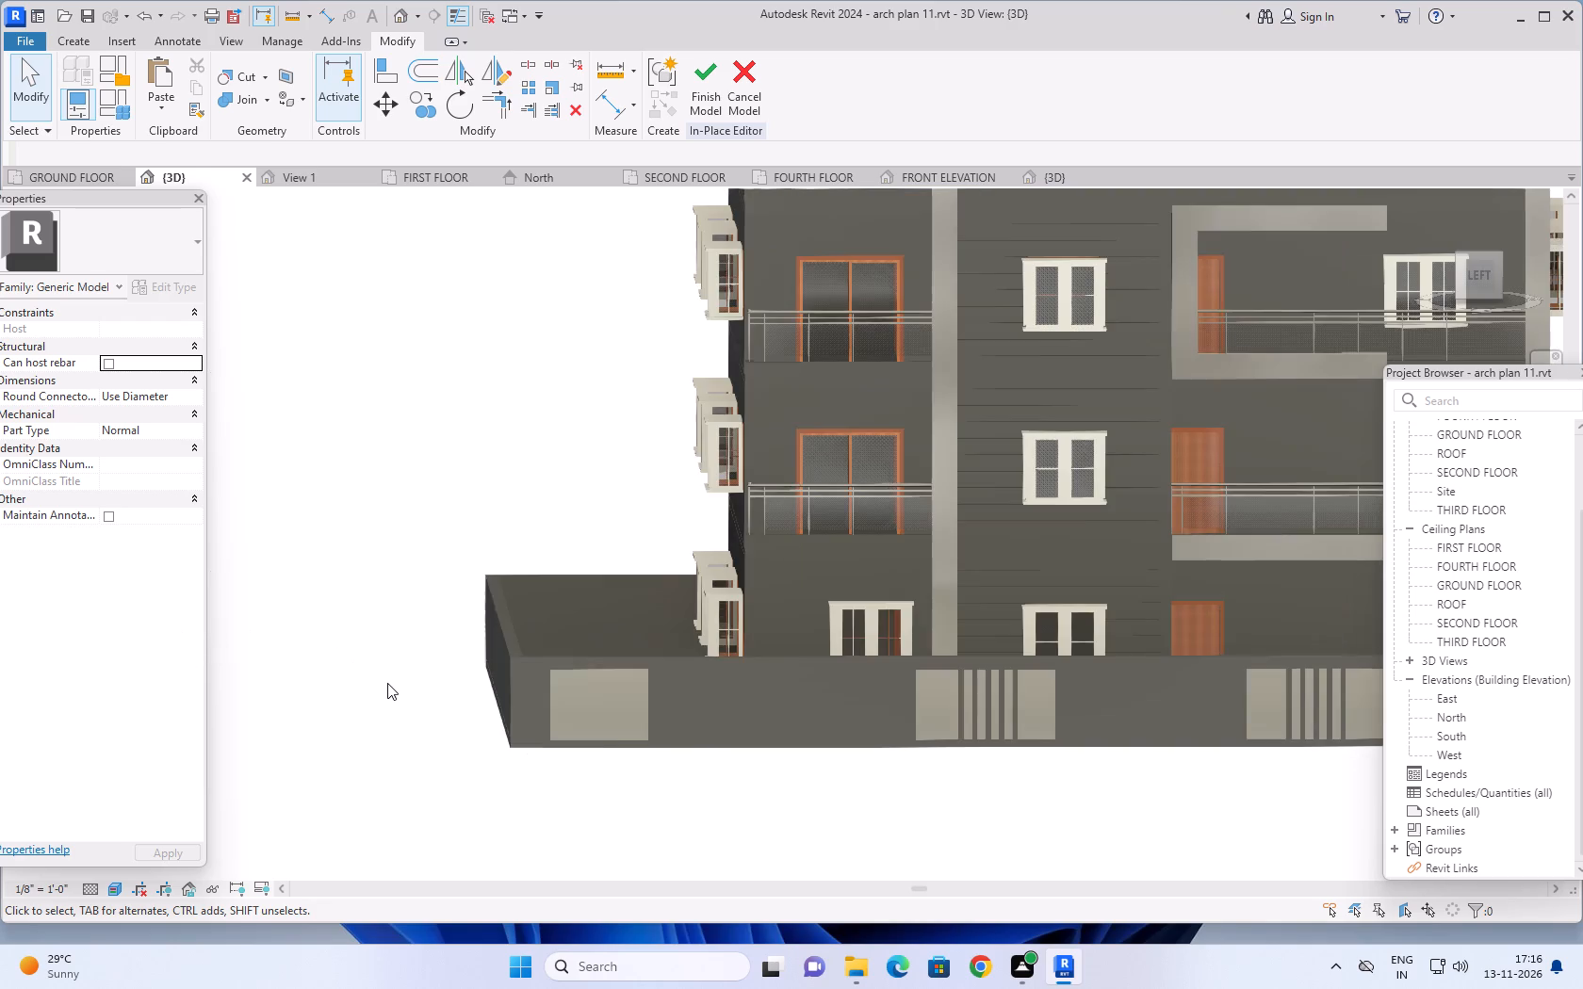
{"action": "middle_click_drag", "start_coordinate": [389, 697], "coordinate": [402, 645]}
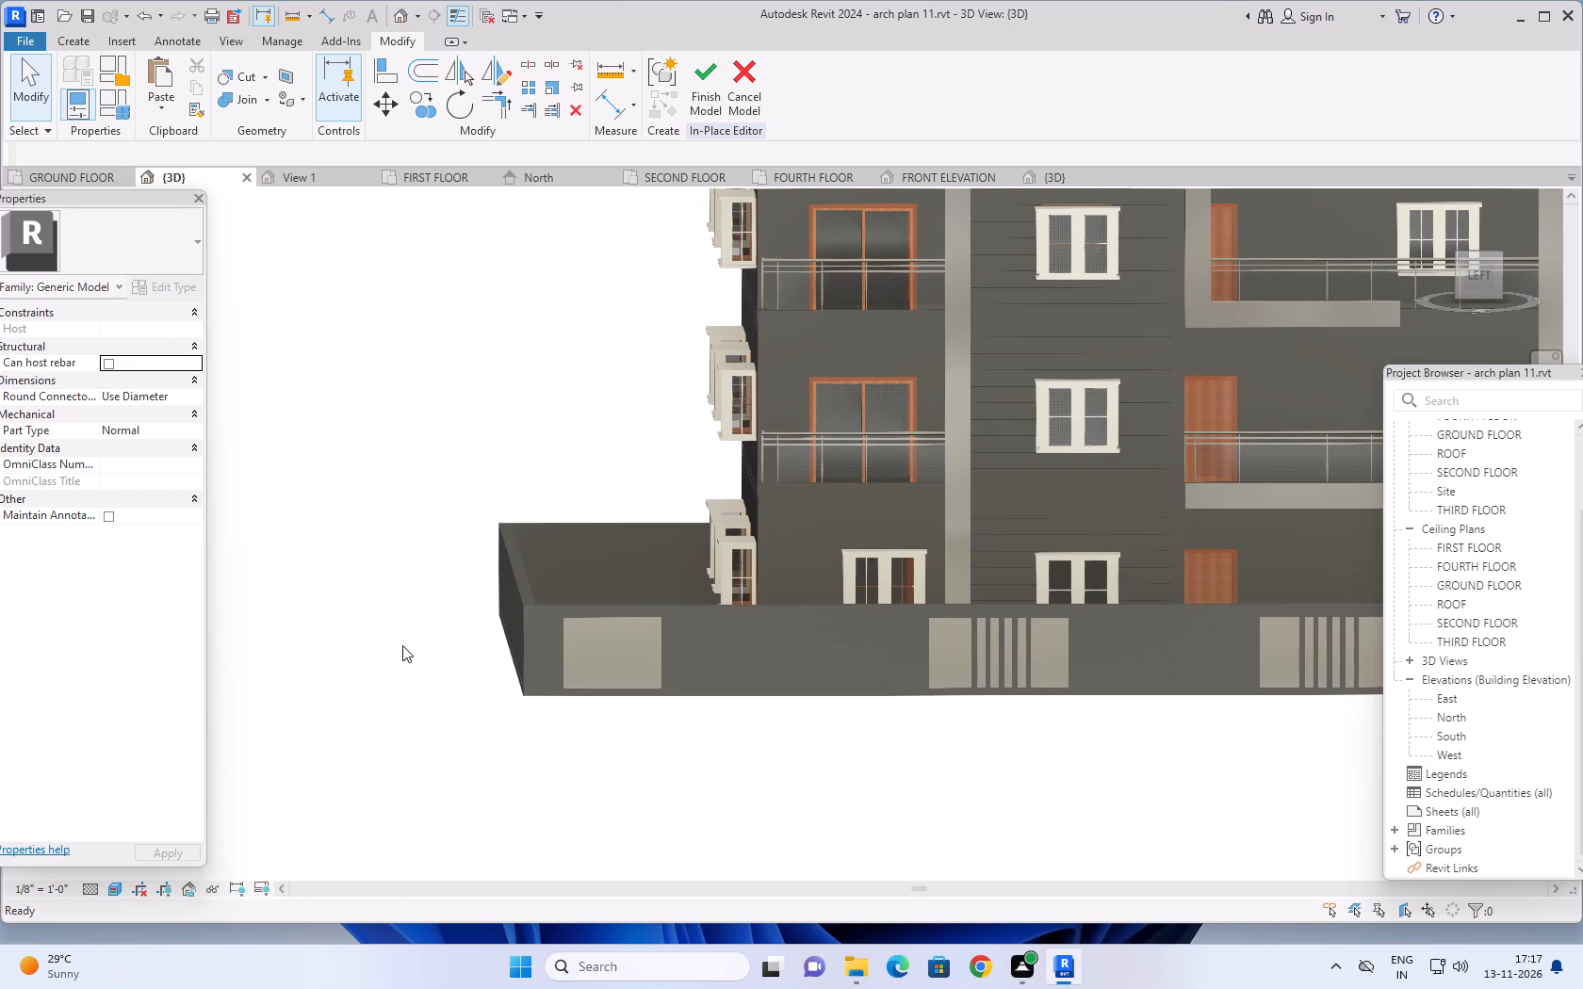
{"action": "scroll", "coordinate": [598, 642], "scroll_direction": "up", "scroll_amount": 6}
{"action": "scroll", "coordinate": [626, 613], "scroll_direction": "down", "scroll_amount": 4}
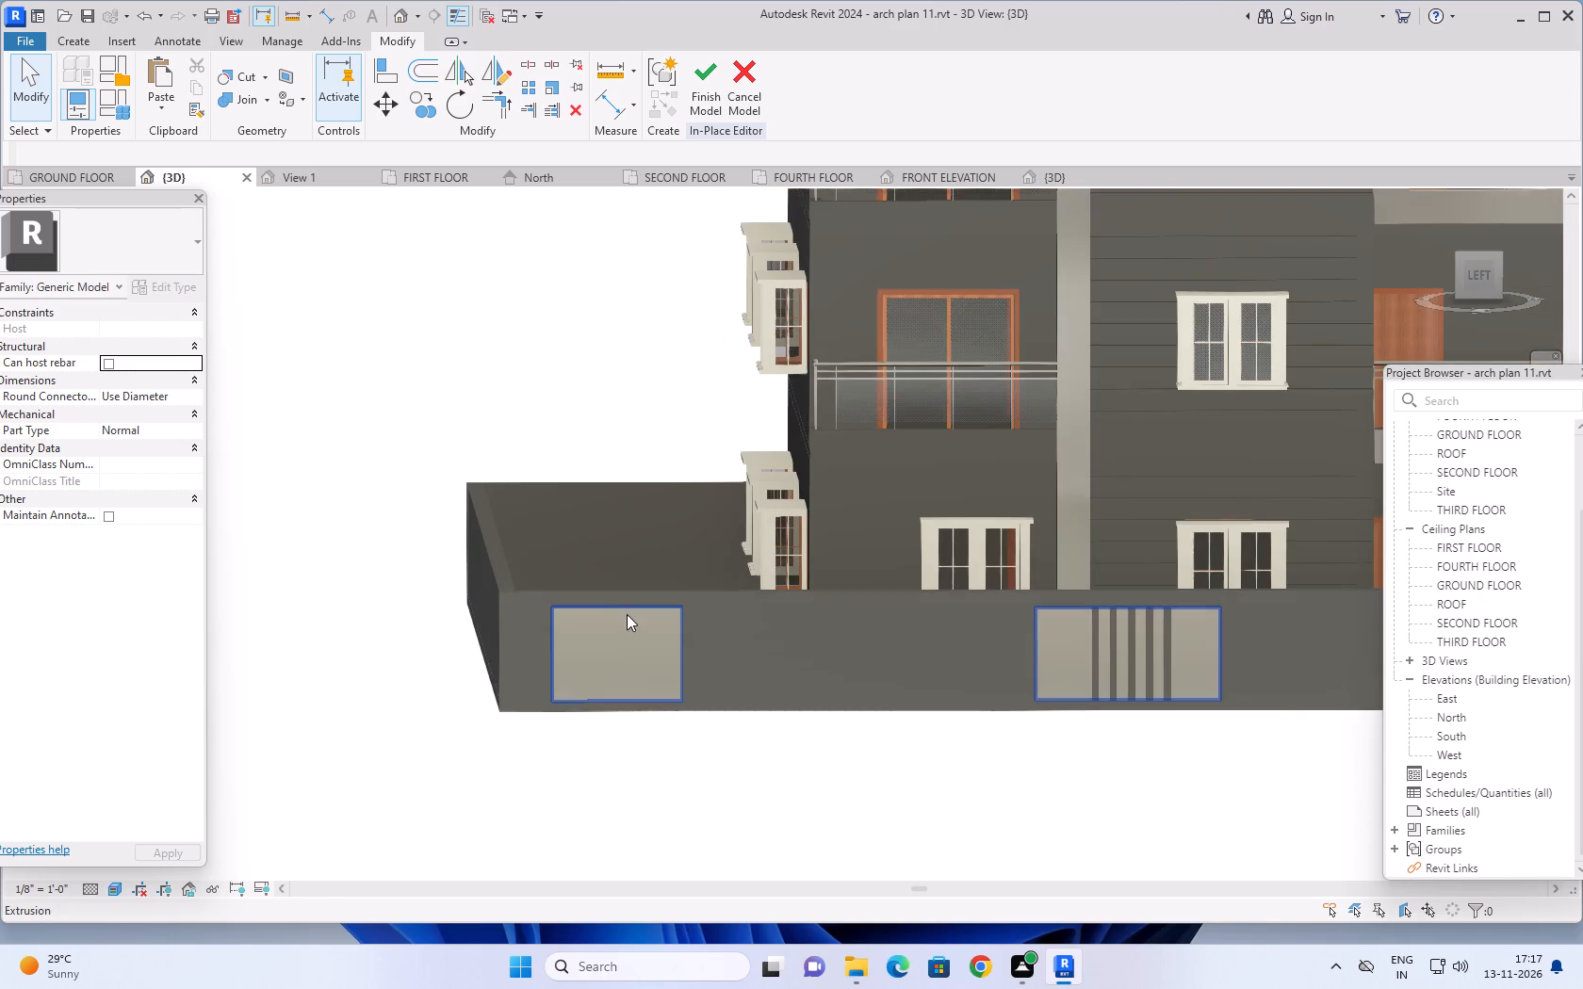
{"action": "scroll", "coordinate": [629, 622], "scroll_direction": "down", "scroll_amount": 1}
{"action": "scroll", "coordinate": [801, 707], "scroll_direction": "down", "scroll_amount": 2}
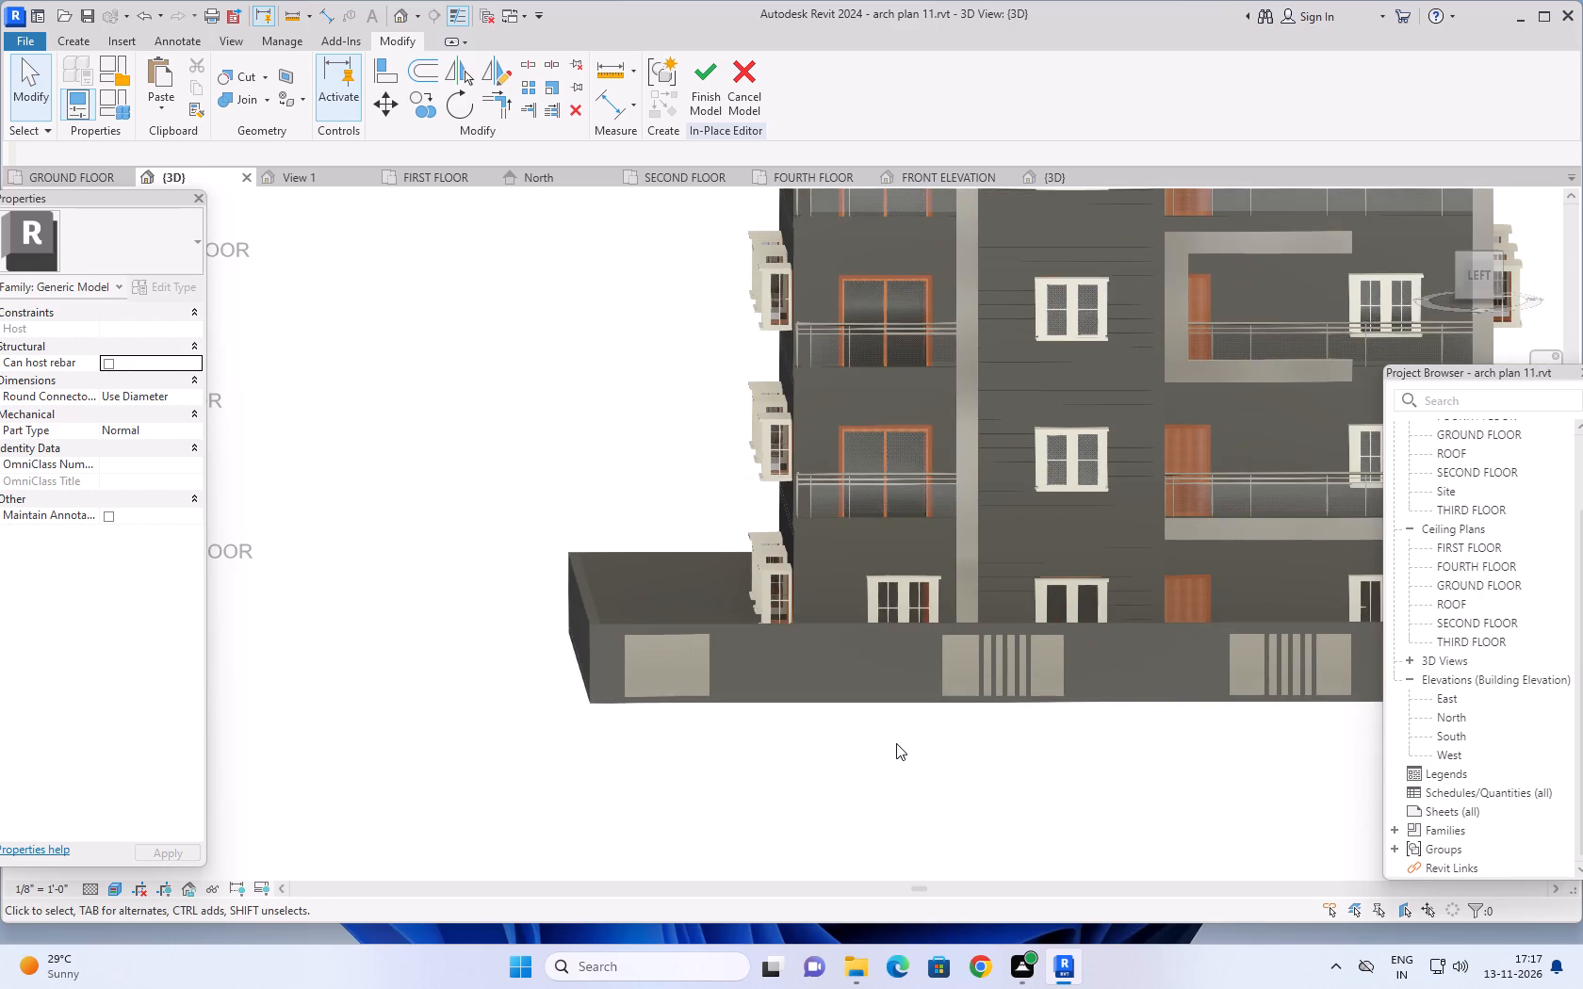
{"action": "middle_click_drag", "start_coordinate": [906, 752], "coordinate": [639, 705]}
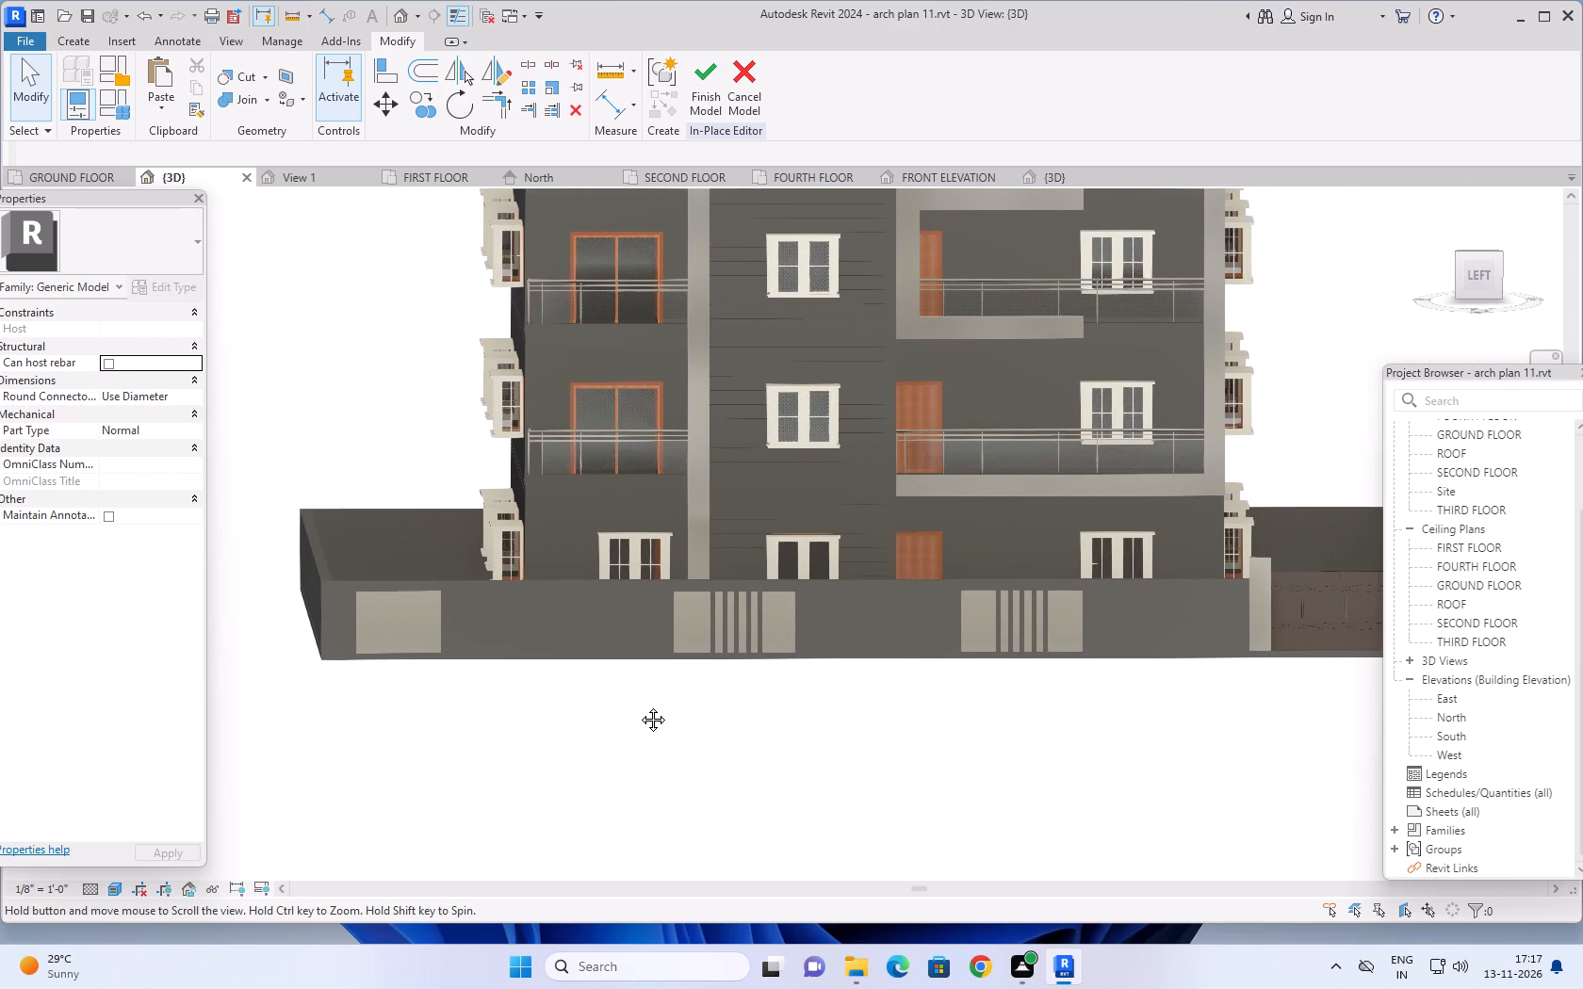
{"action": "middle_click_drag", "start_coordinate": [639, 705], "coordinate": [663, 711]}
{"action": "middle_click", "coordinate": [663, 711]}
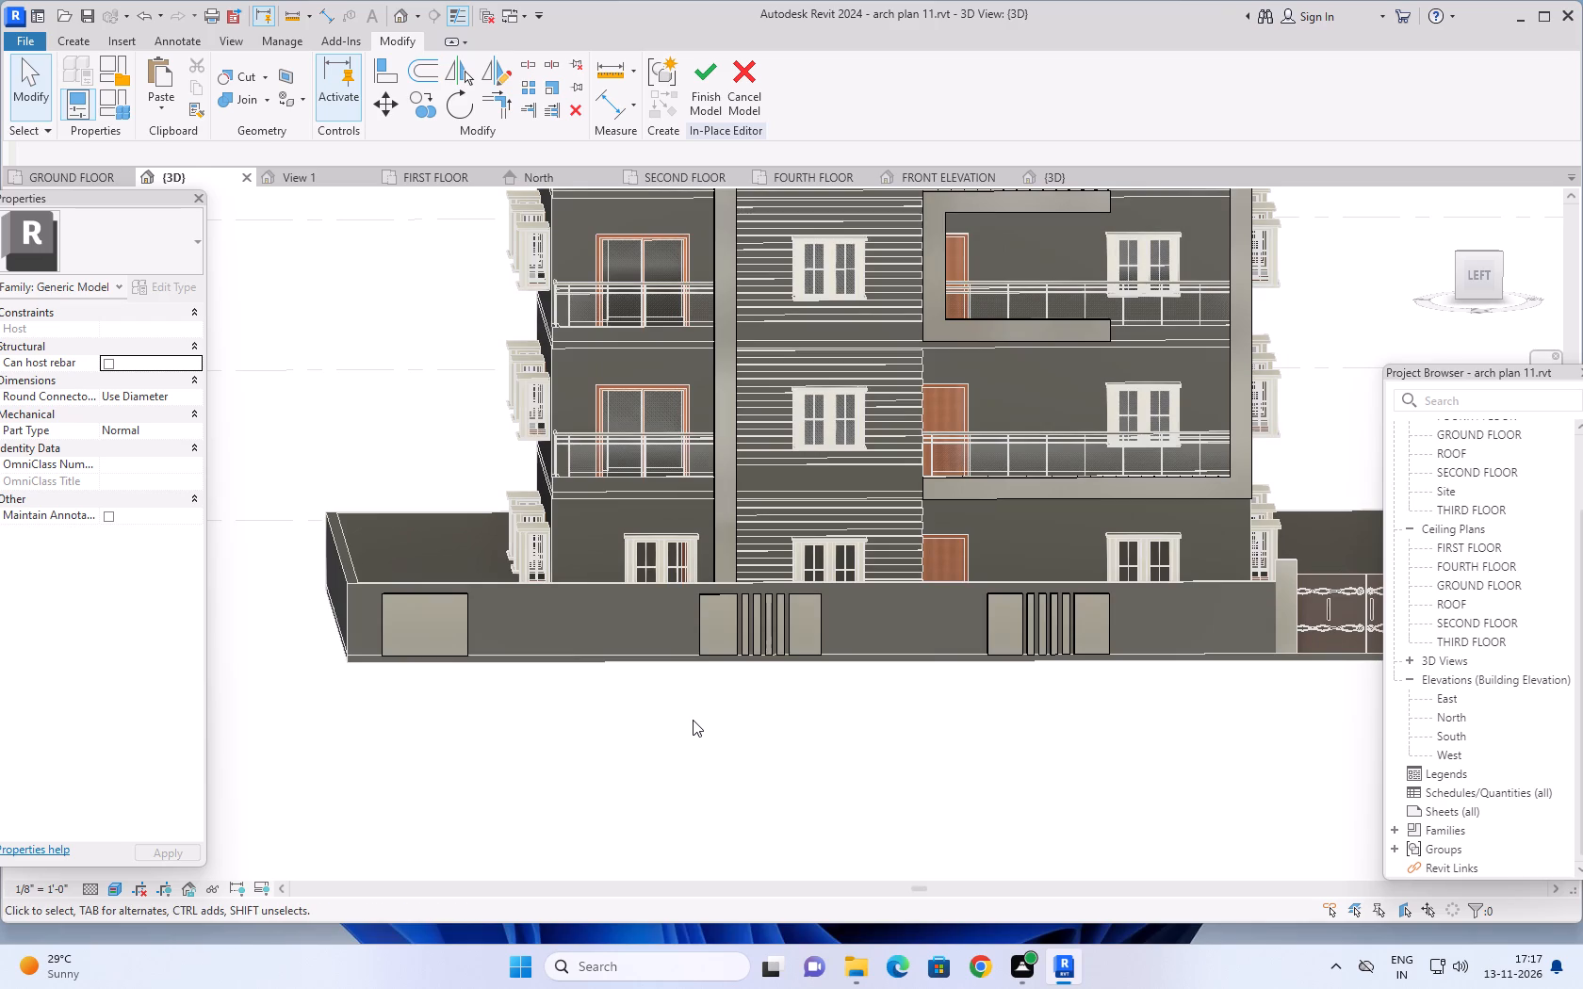
{"action": "scroll", "coordinate": [432, 647], "scroll_direction": "up", "scroll_amount": 2}
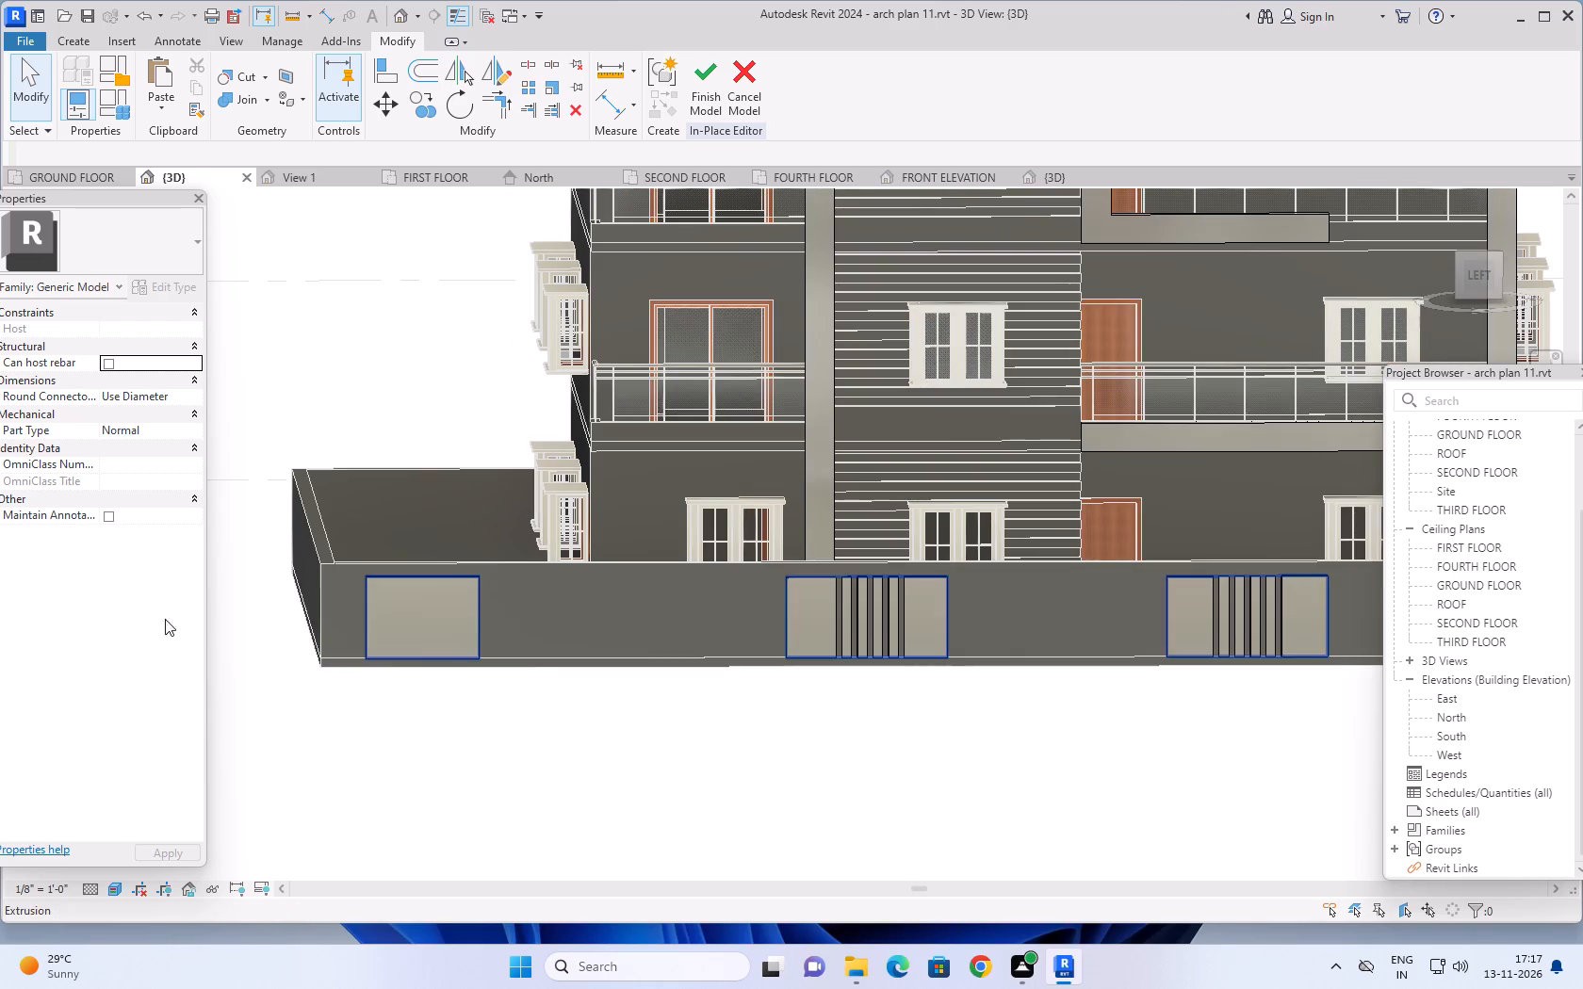
Select the boundary wall's panel extrusion and inspect its extents, focusing on the ungrooved panel at the wall's far end from the gate.
{"action": "left_click", "coordinate": [413, 614]}
{"action": "scroll", "coordinate": [515, 710], "scroll_direction": "down", "scroll_amount": 3}
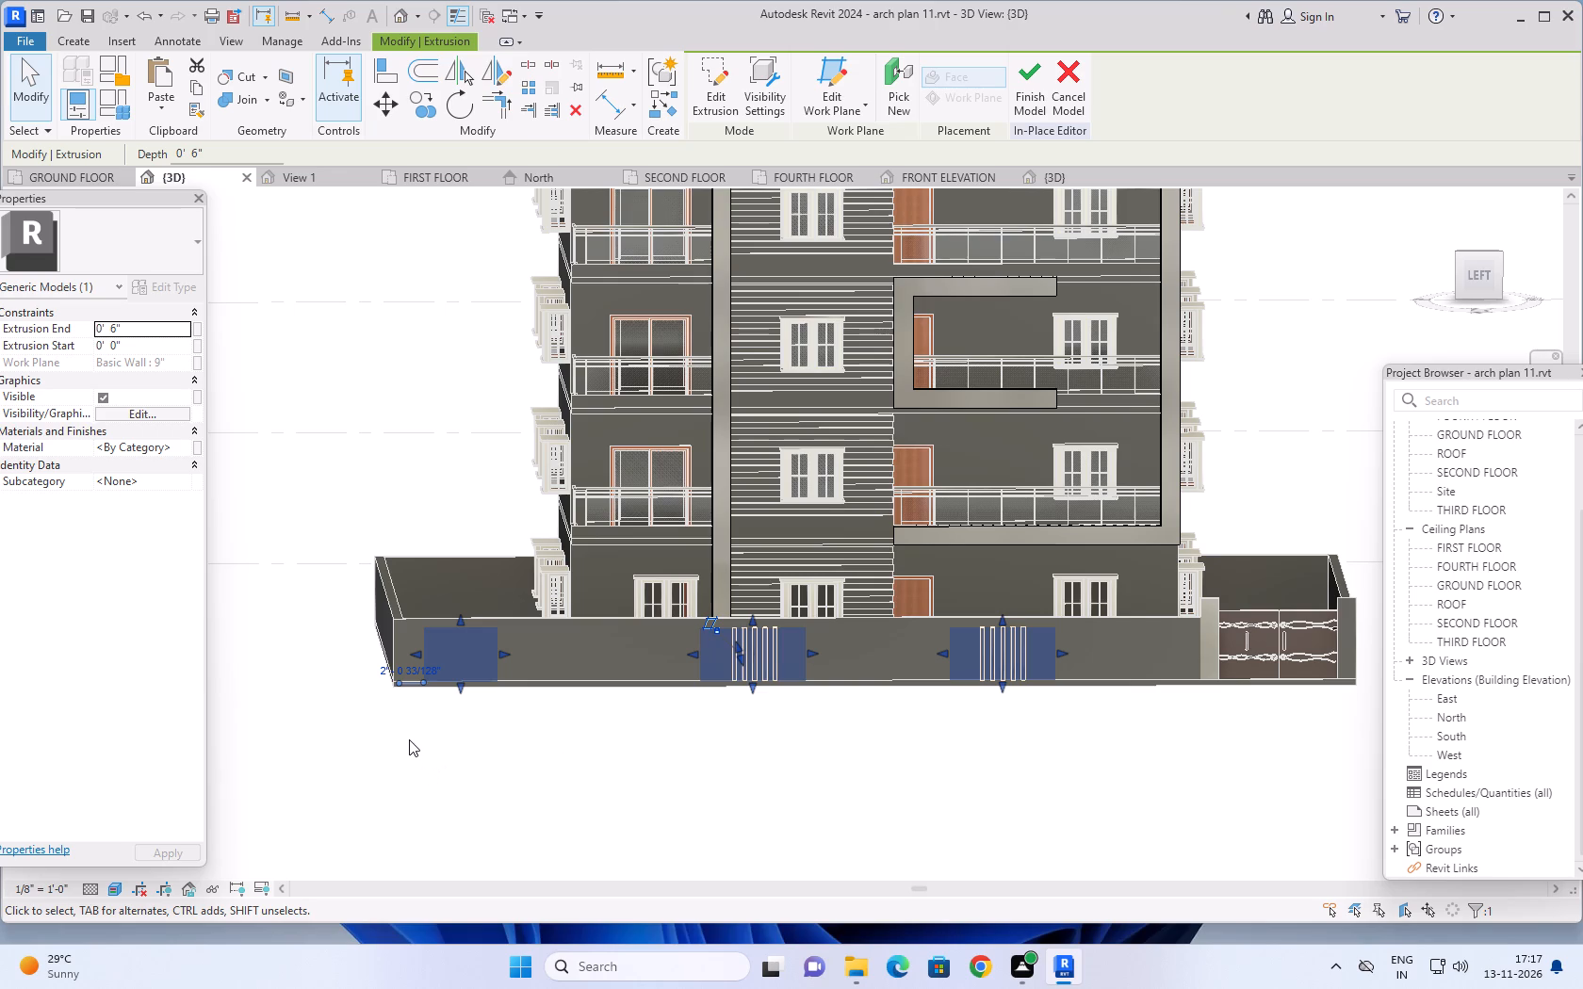
{"action": "scroll", "coordinate": [414, 738], "scroll_direction": "up", "scroll_amount": 1}
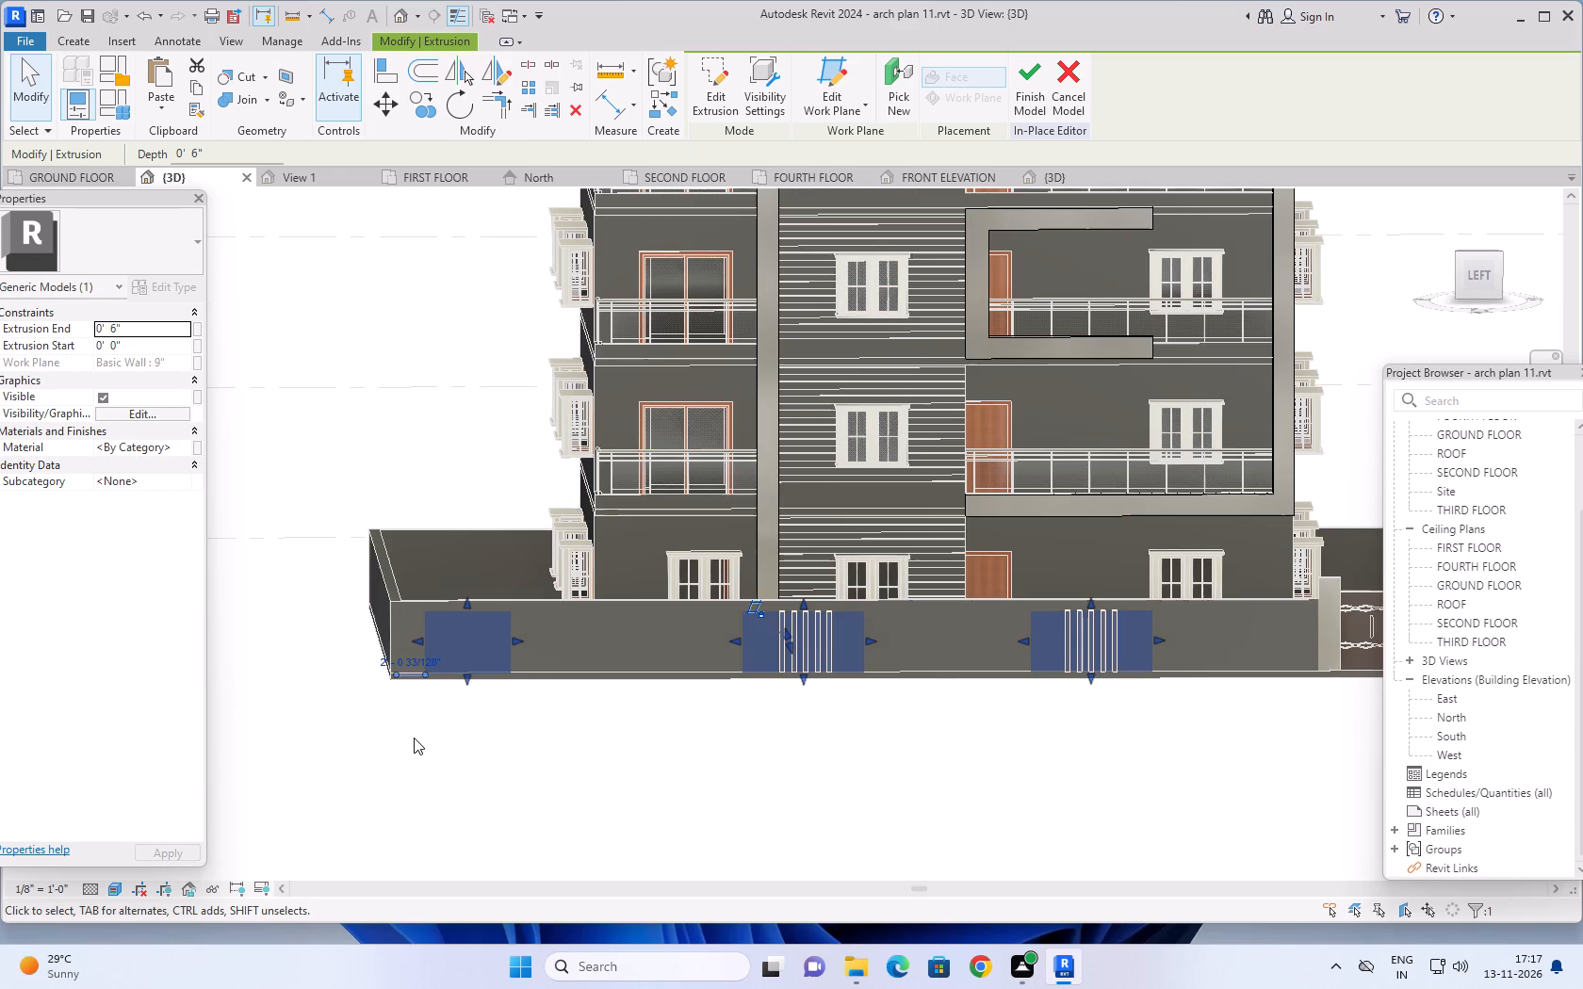
{"action": "scroll", "coordinate": [454, 721], "scroll_direction": "up", "scroll_amount": 4}
{"action": "middle_click_drag", "start_coordinate": [464, 715], "coordinate": [518, 728]}
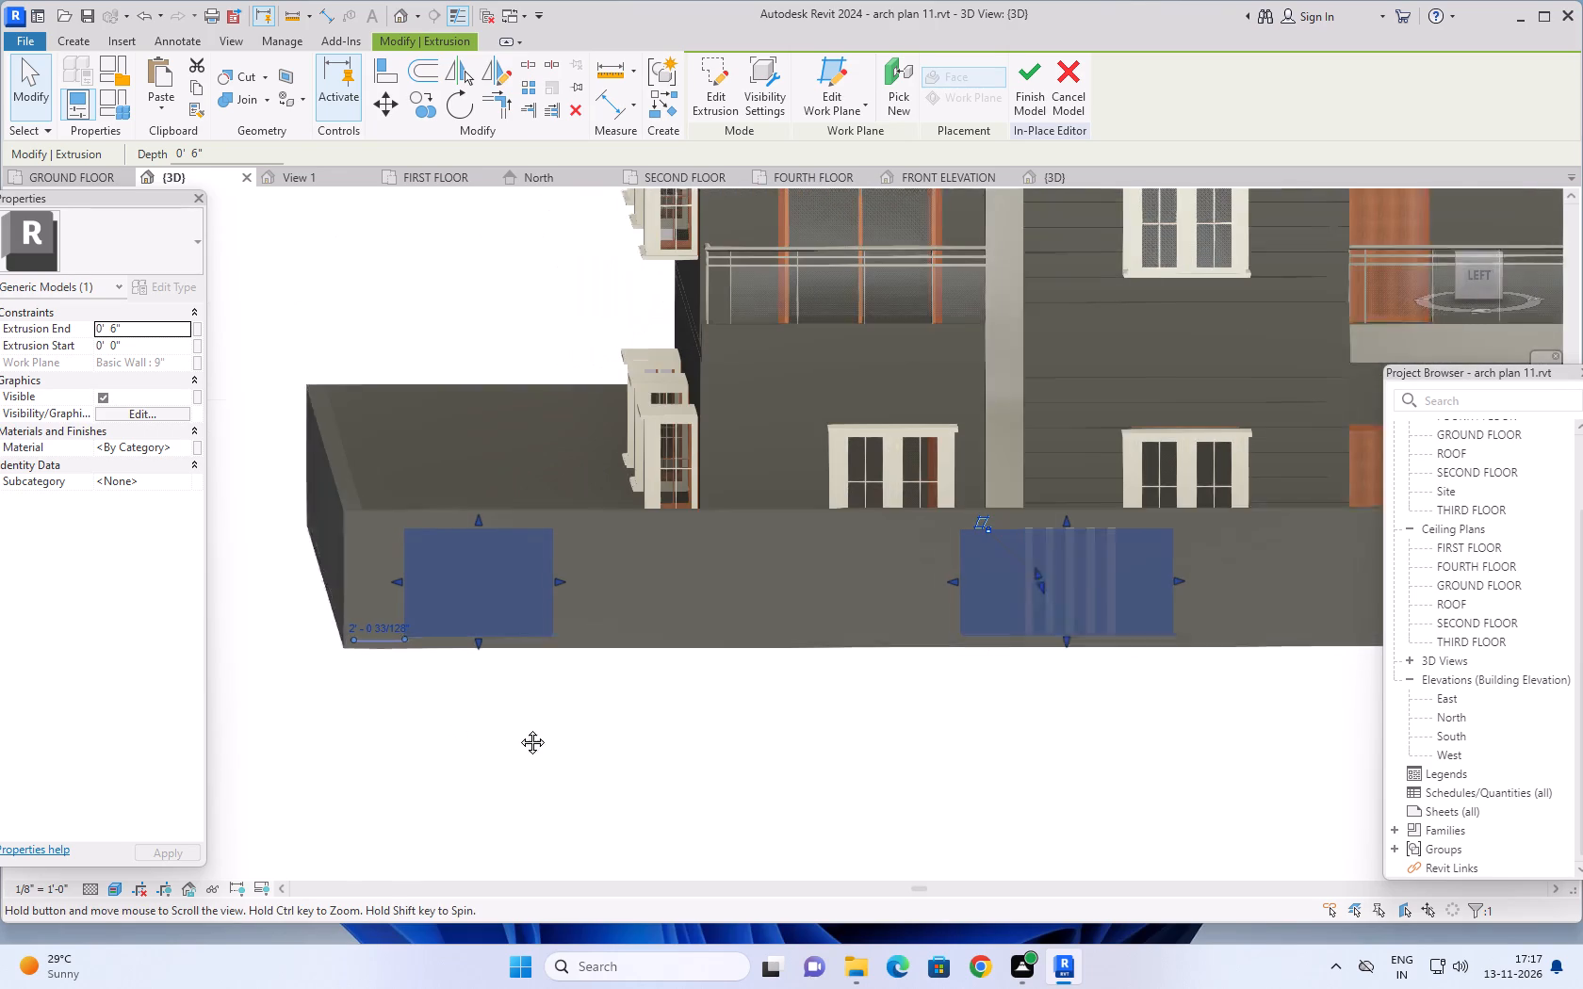
{"action": "middle_click_drag", "start_coordinate": [518, 728], "coordinate": [555, 764]}
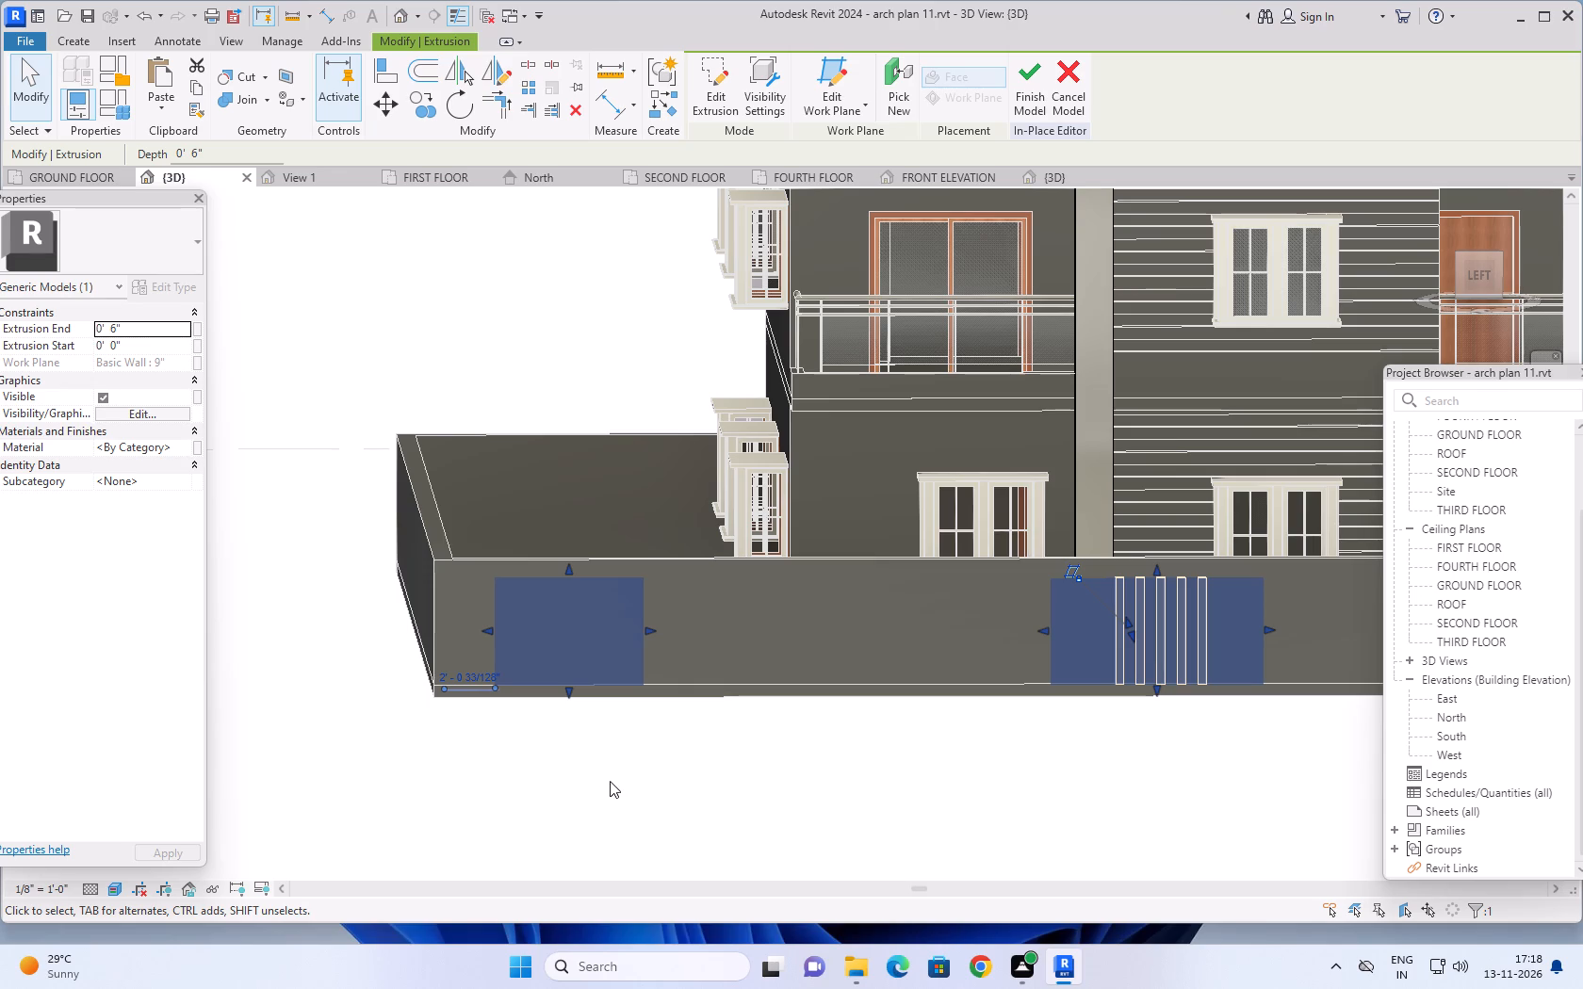
{"action": "middle_click_drag", "start_coordinate": [604, 778], "coordinate": [580, 754]}
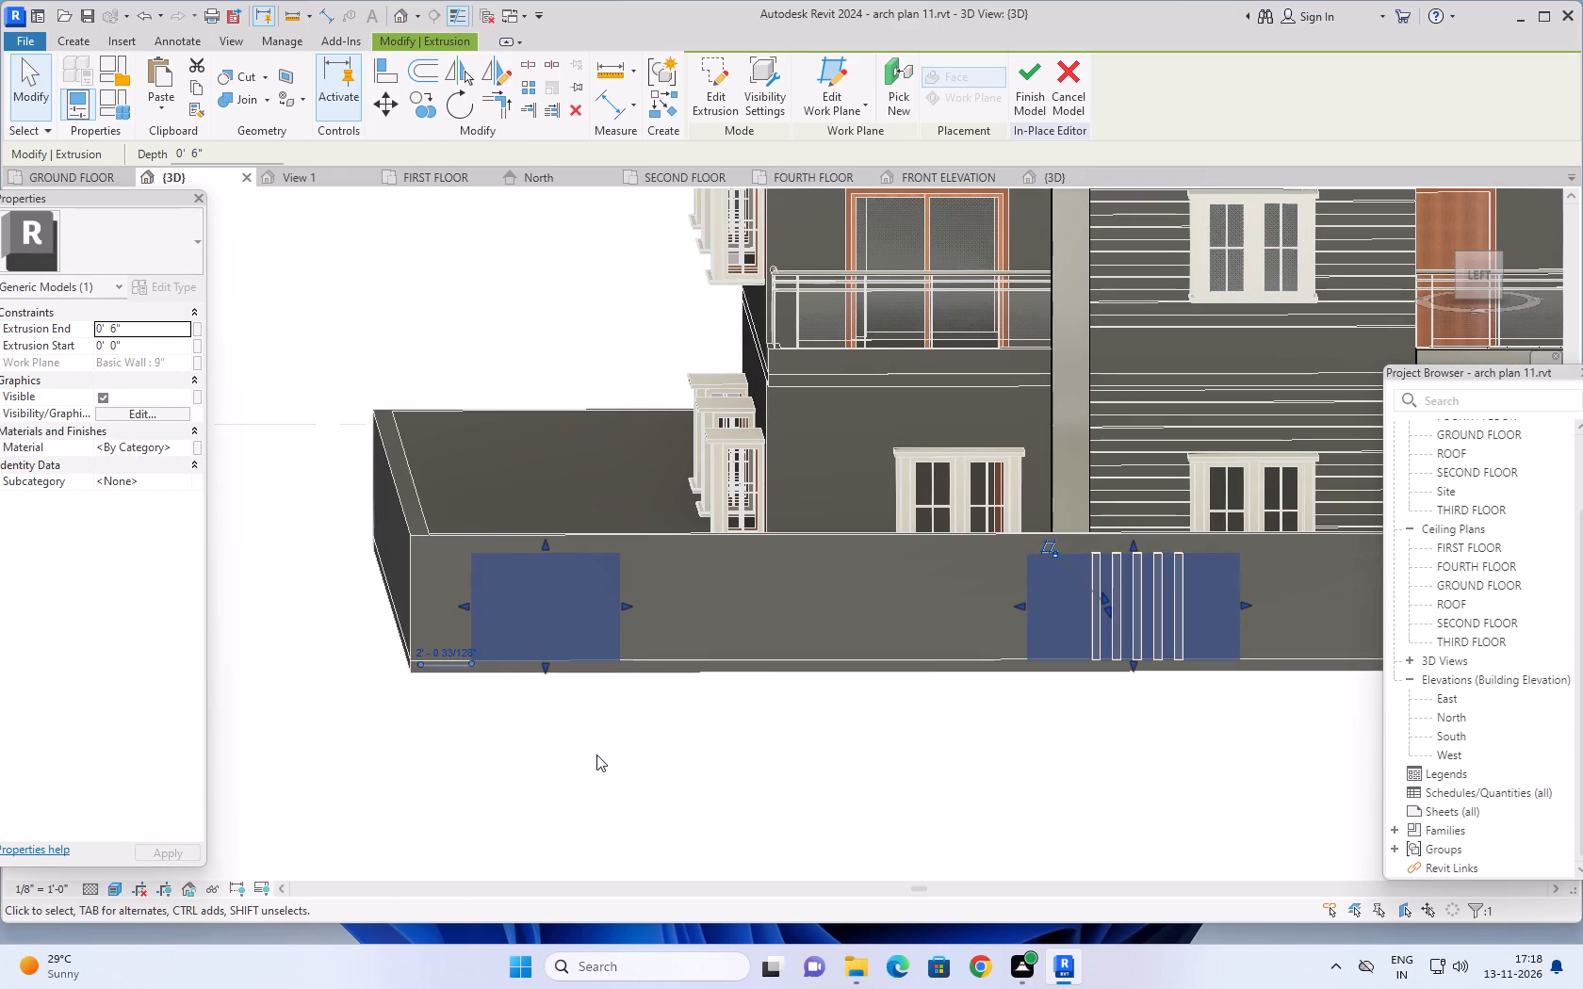
{"action": "scroll", "coordinate": [598, 754], "scroll_direction": "down", "scroll_amount": 3}
{"action": "scroll", "coordinate": [762, 756], "scroll_direction": "down", "scroll_amount": 1}
{"action": "middle_click_drag", "start_coordinate": [798, 761], "coordinate": [730, 733]}
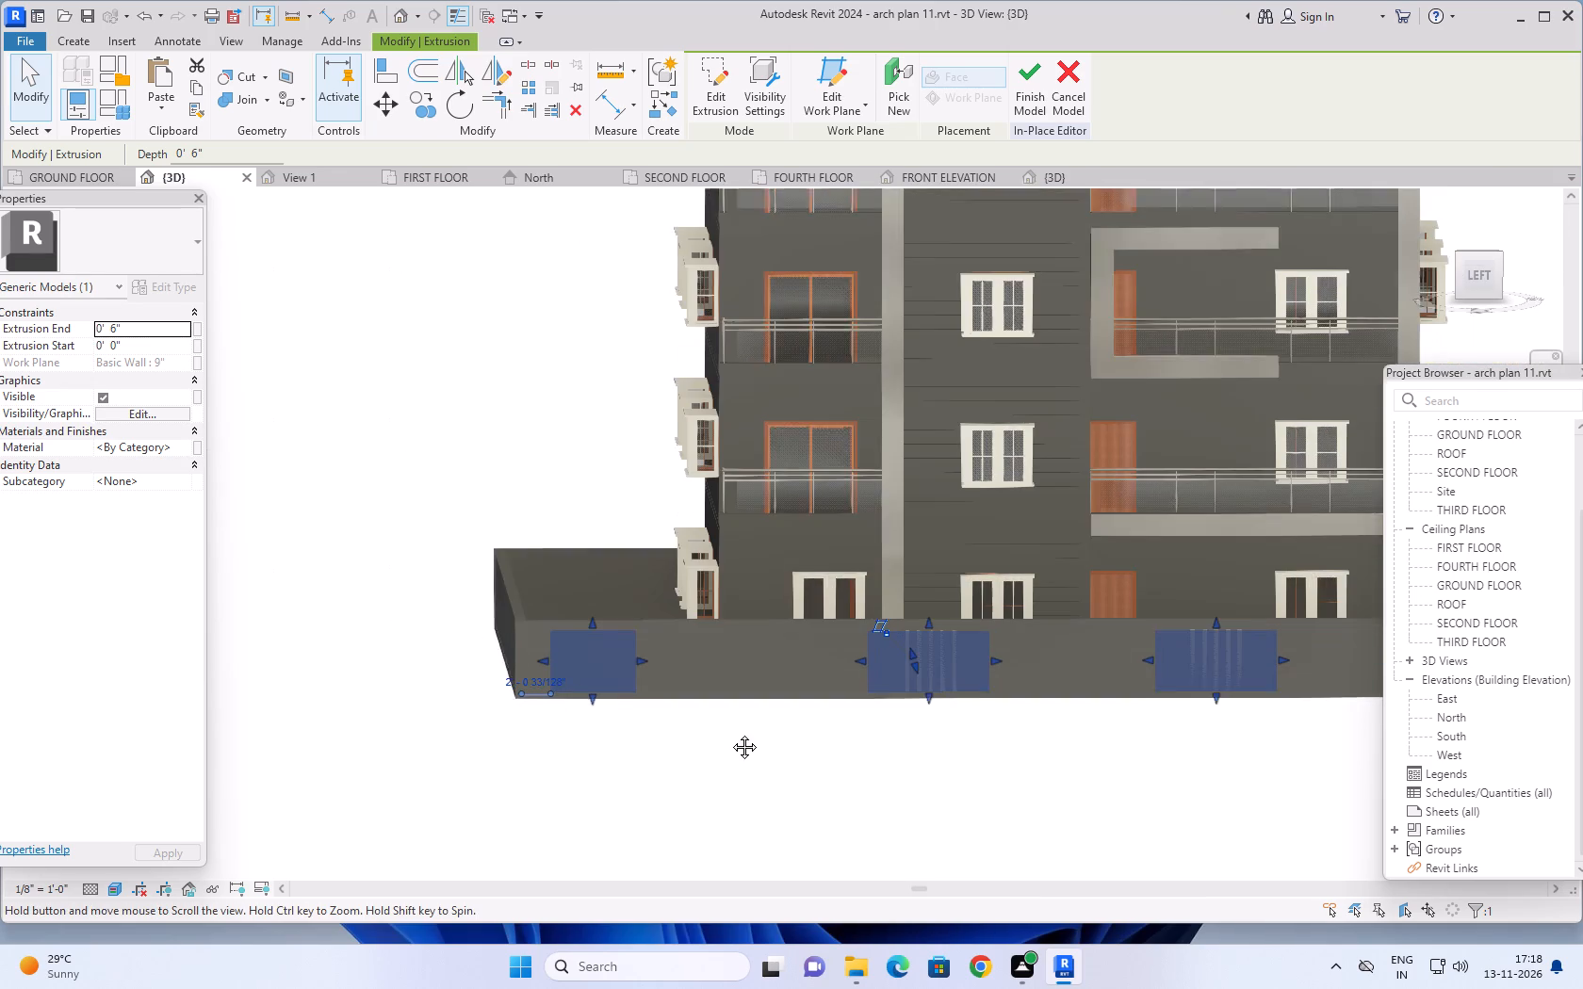
{"action": "middle_click_drag", "start_coordinate": [730, 733], "coordinate": [763, 709]}
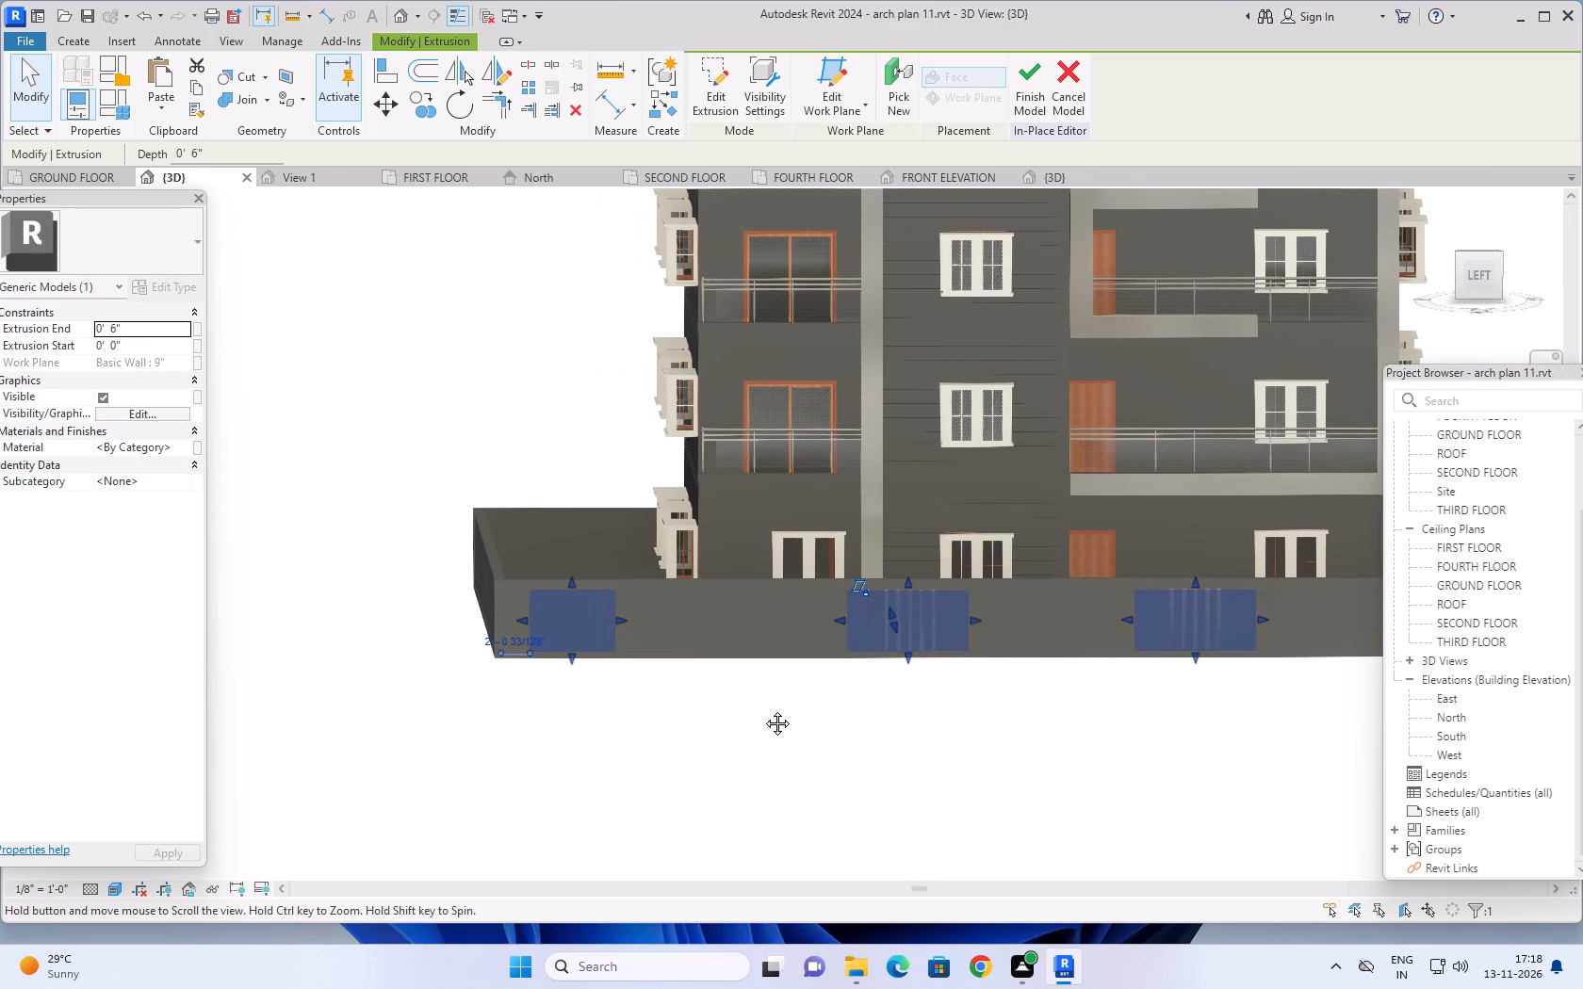
{"action": "middle_click_drag", "start_coordinate": [763, 709], "coordinate": [772, 710]}
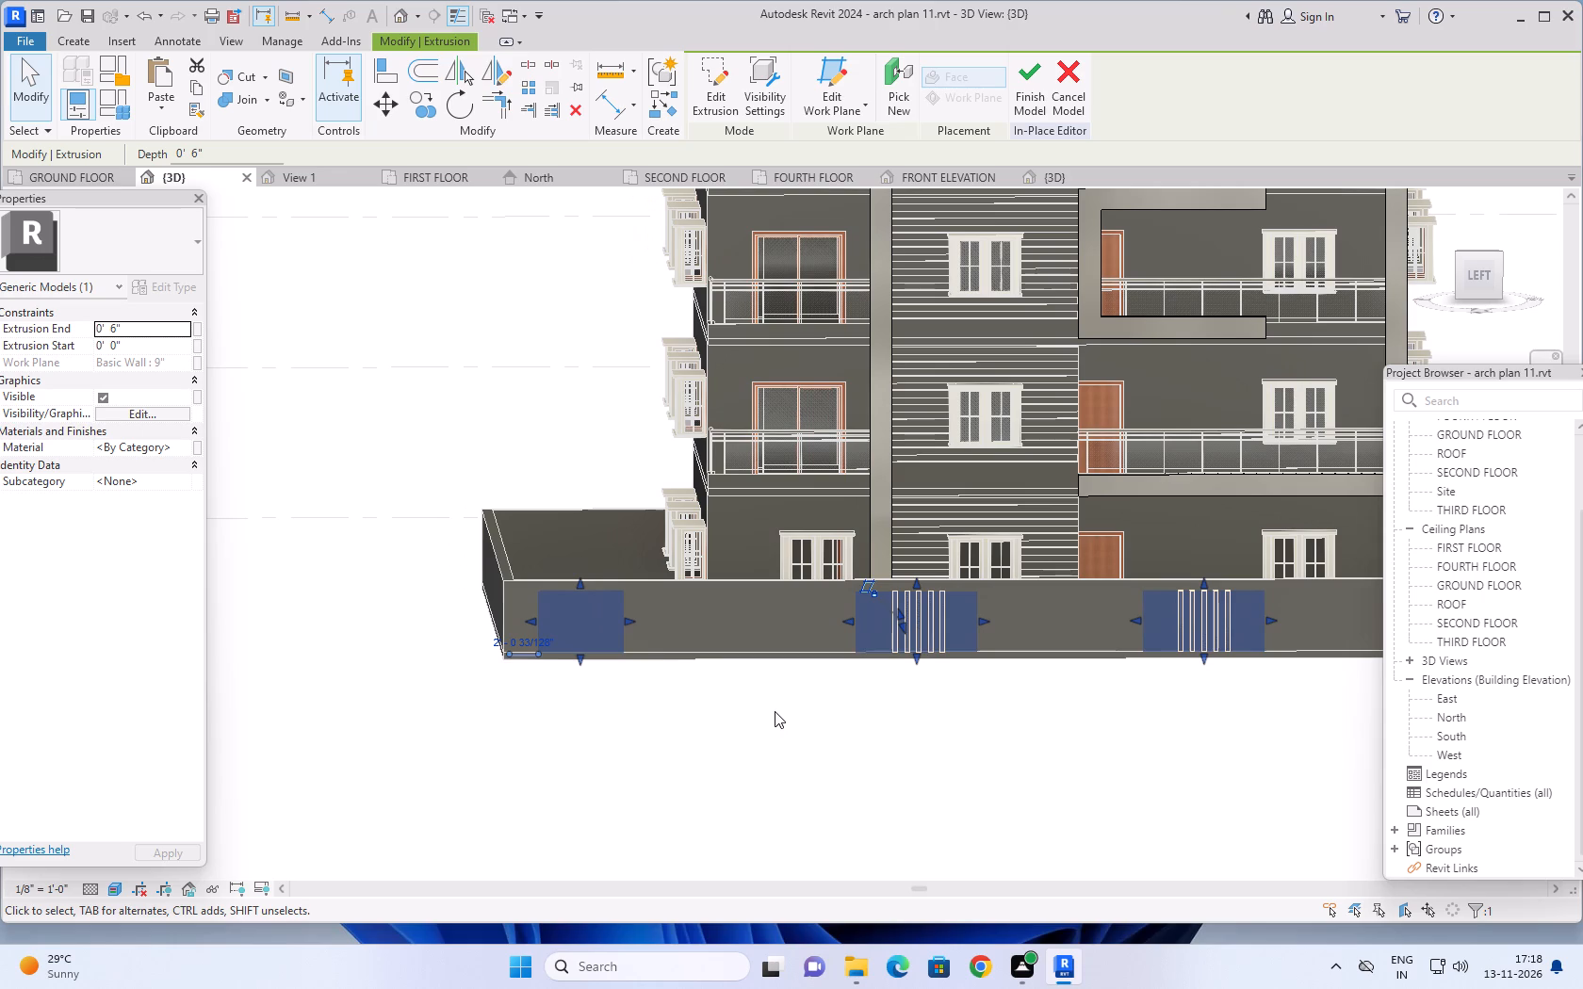
{"action": "scroll", "coordinate": [838, 732], "scroll_direction": "down", "scroll_amount": 2}
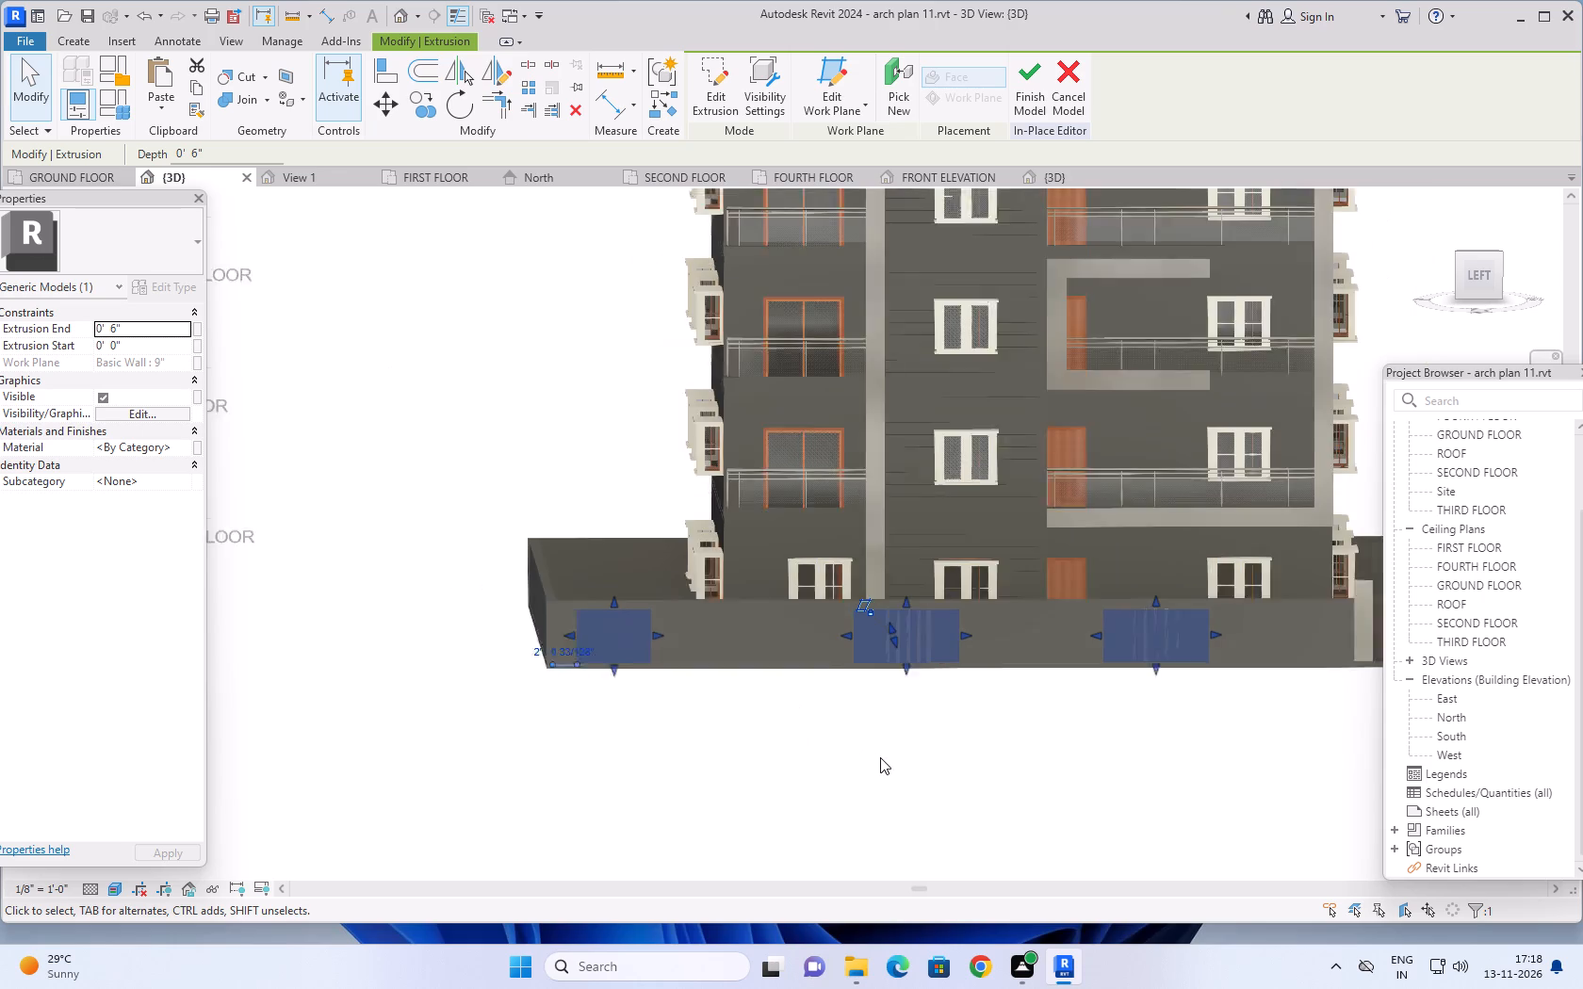
{"action": "middle_click_drag", "start_coordinate": [884, 759], "coordinate": [844, 782]}
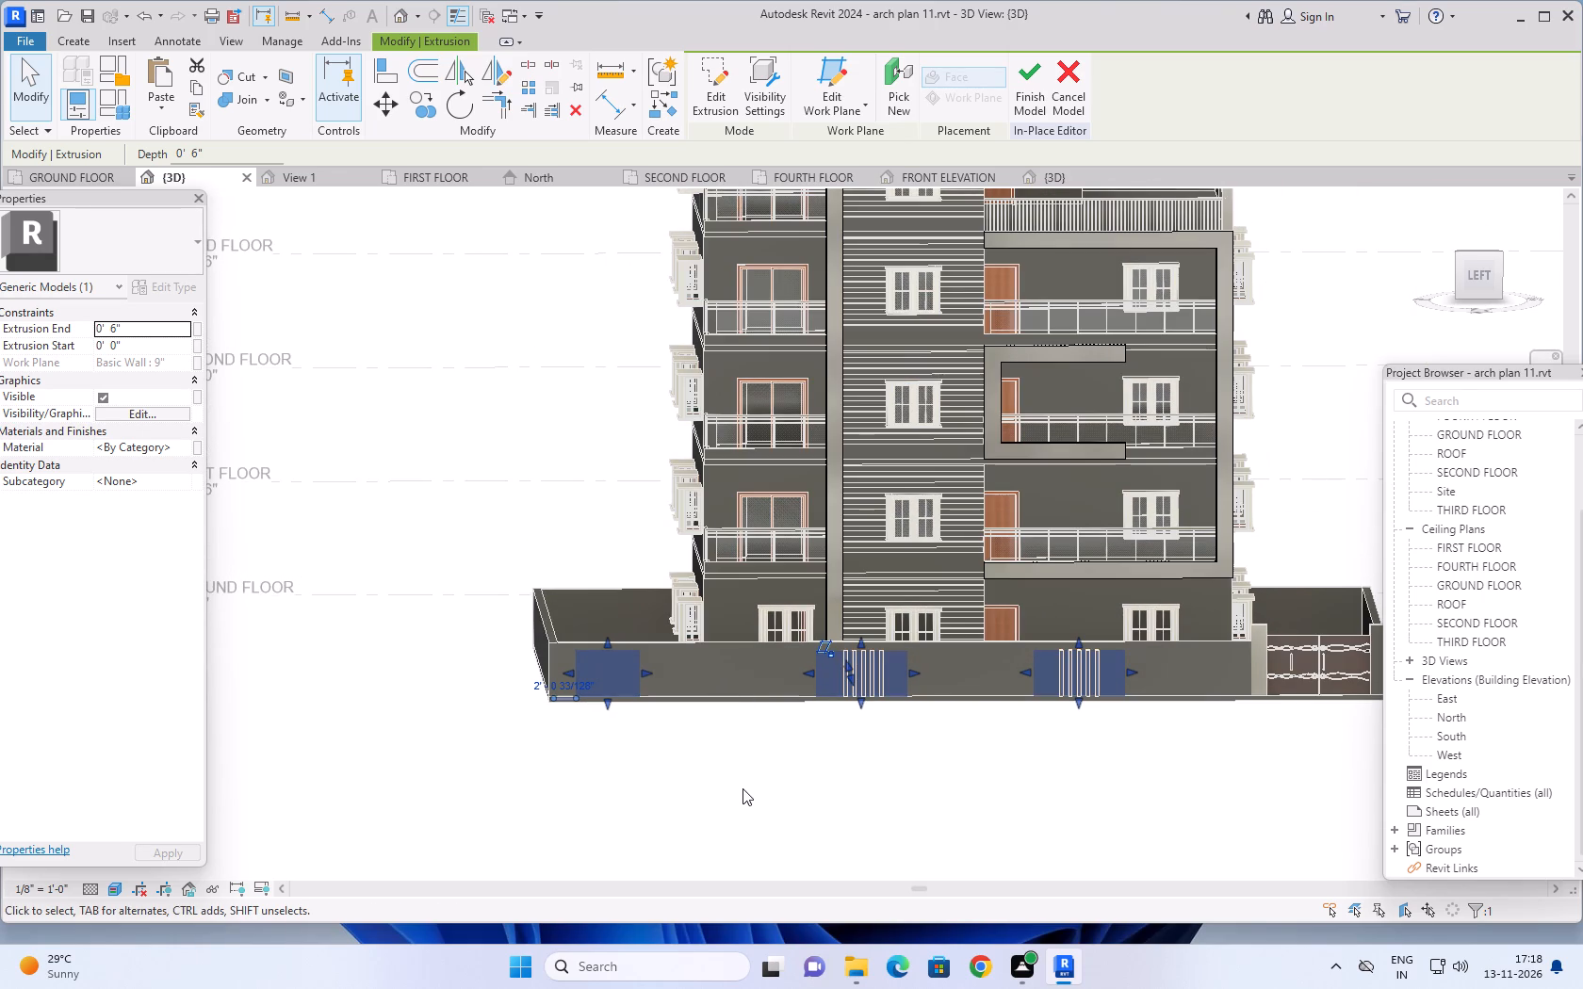
{"action": "scroll", "coordinate": [681, 781], "scroll_direction": "up", "scroll_amount": 4}
{"action": "middle_click_drag", "start_coordinate": [680, 731], "coordinate": [700, 793]}
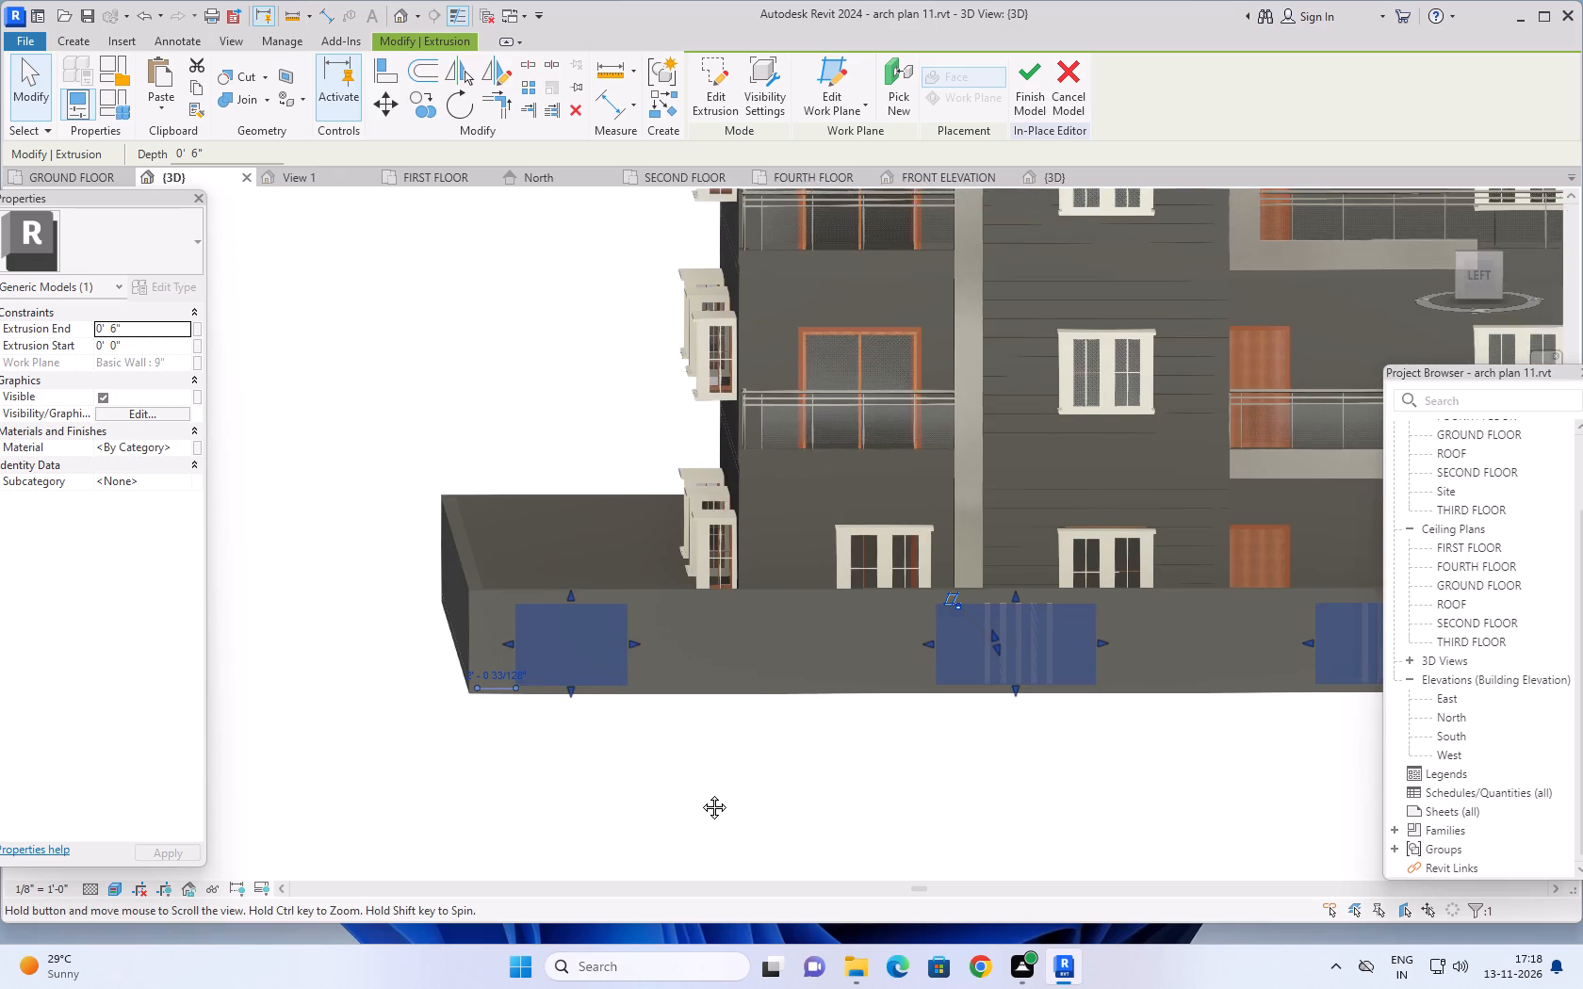
{"action": "middle_click_drag", "start_coordinate": [700, 793], "coordinate": [704, 801]}
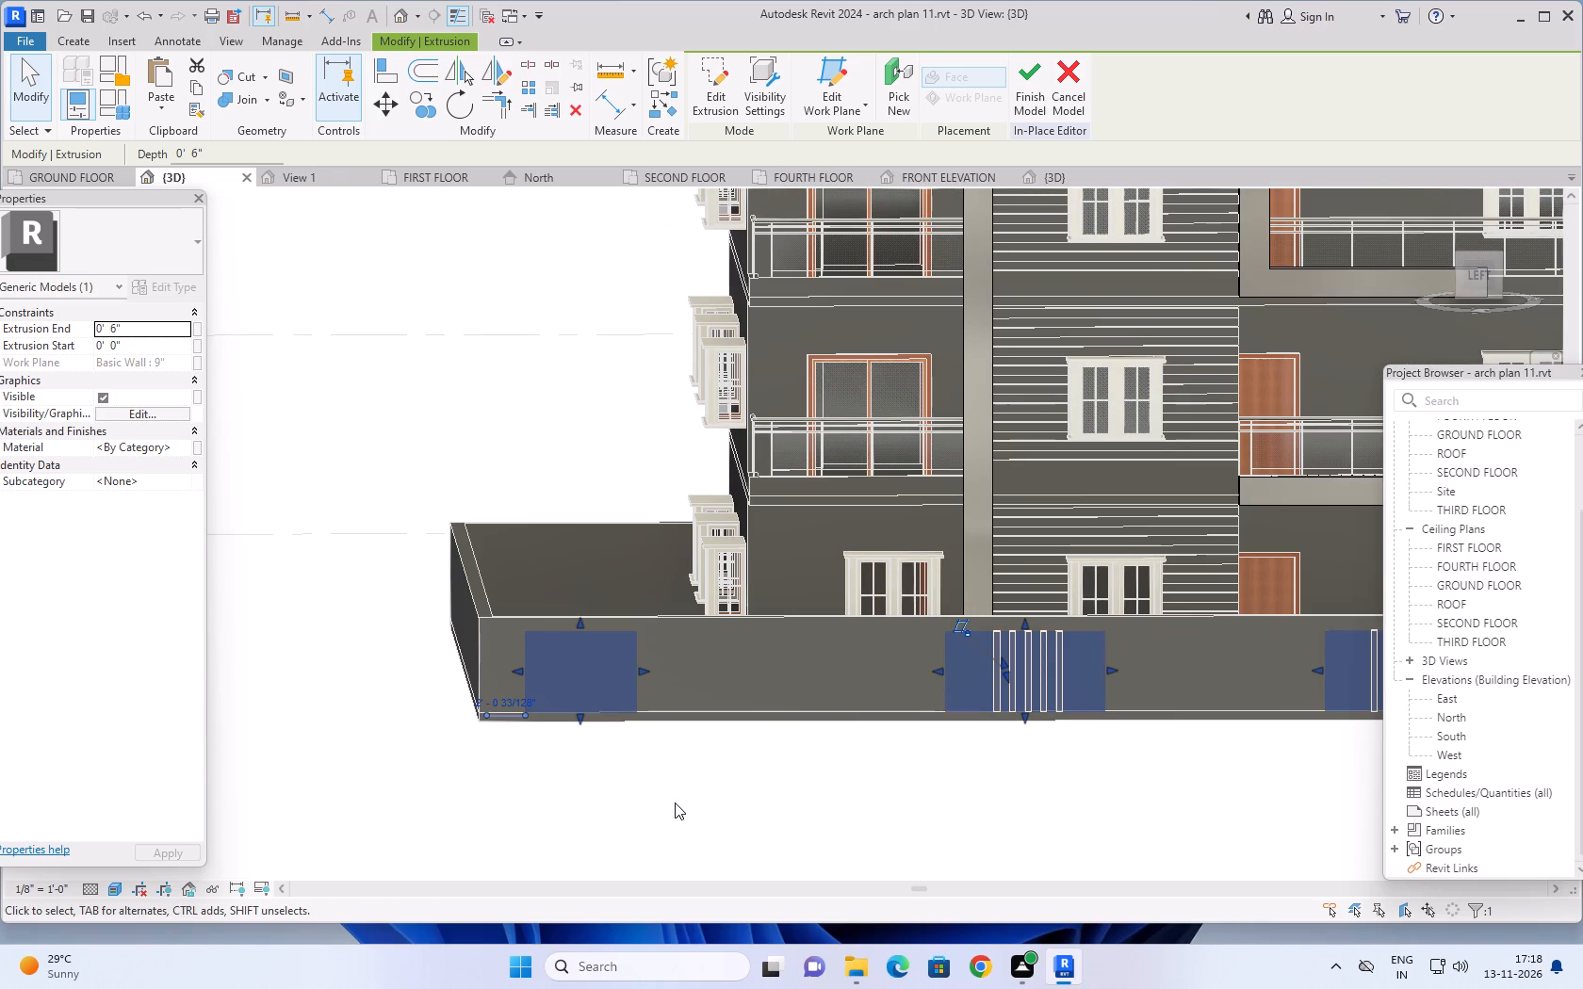
{"action": "scroll", "coordinate": [649, 796], "scroll_direction": "up", "scroll_amount": 3}
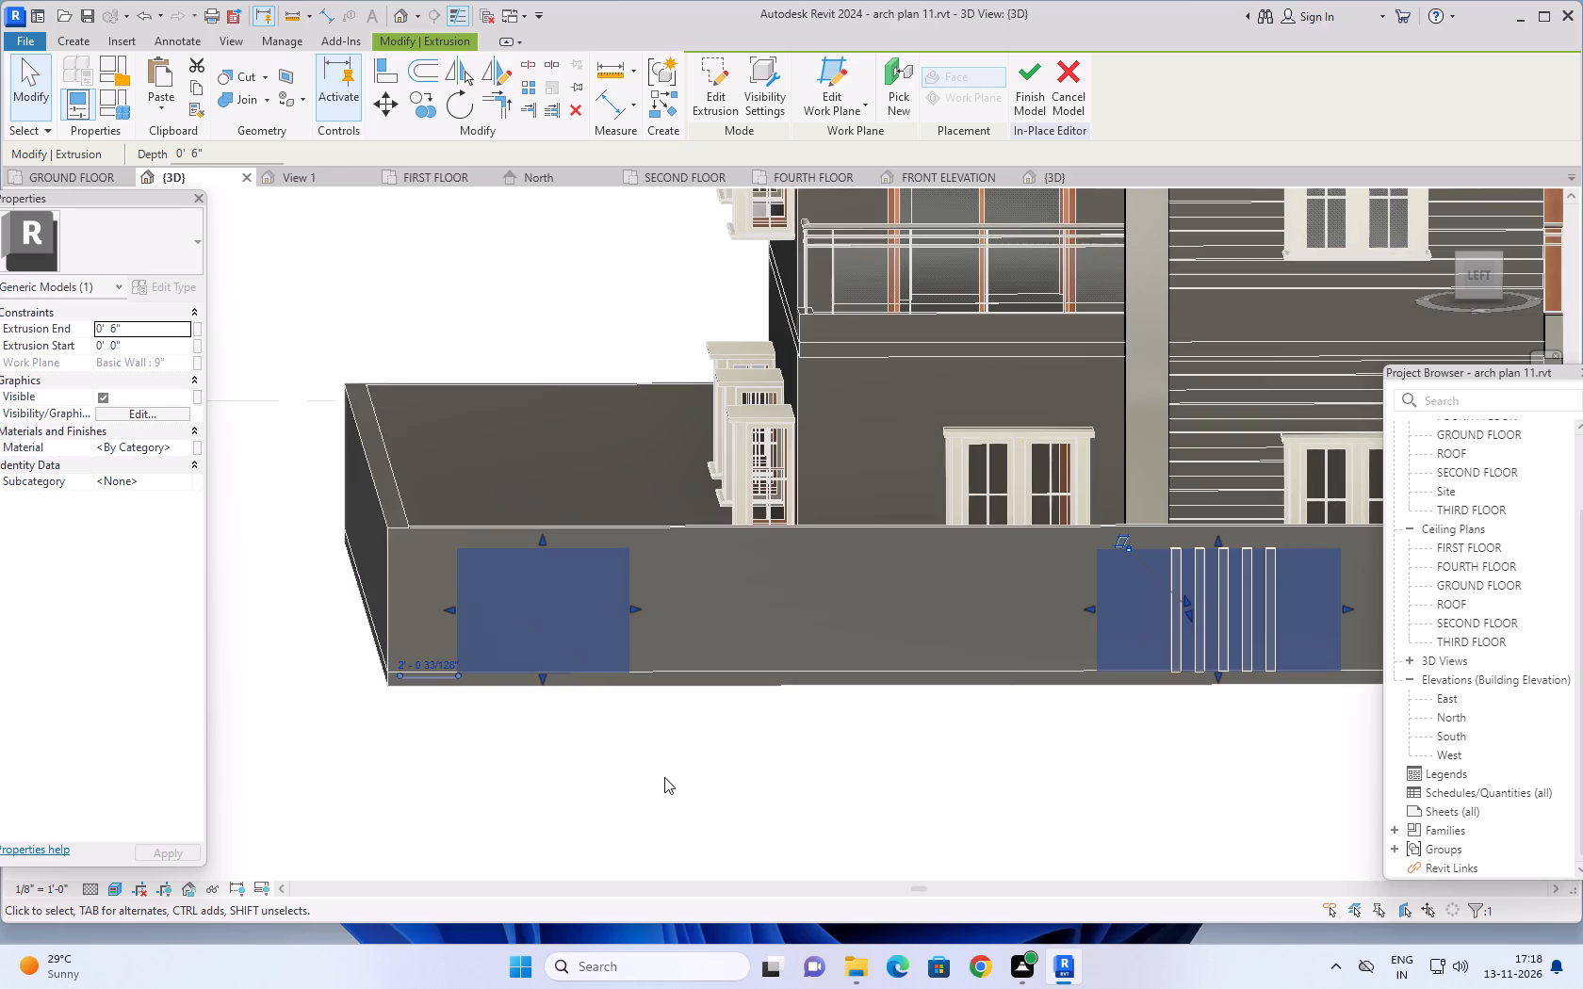
{"action": "scroll", "coordinate": [664, 777], "scroll_direction": "up", "scroll_amount": 3}
{"action": "middle_click_drag", "start_coordinate": [689, 764], "coordinate": [721, 810]}
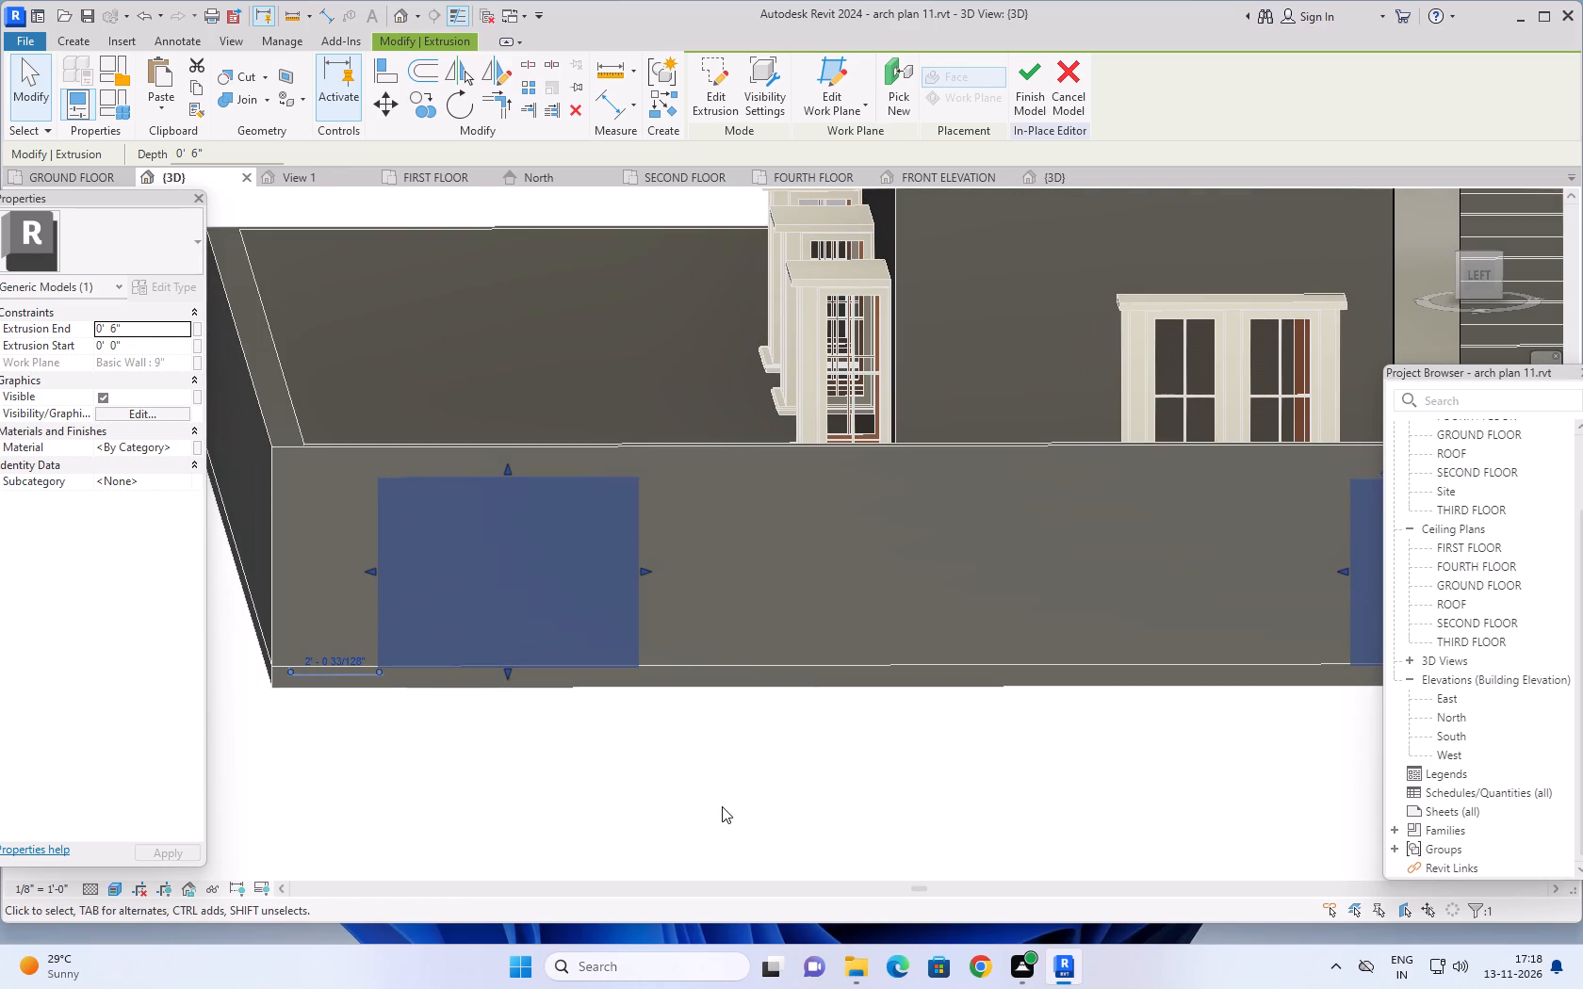
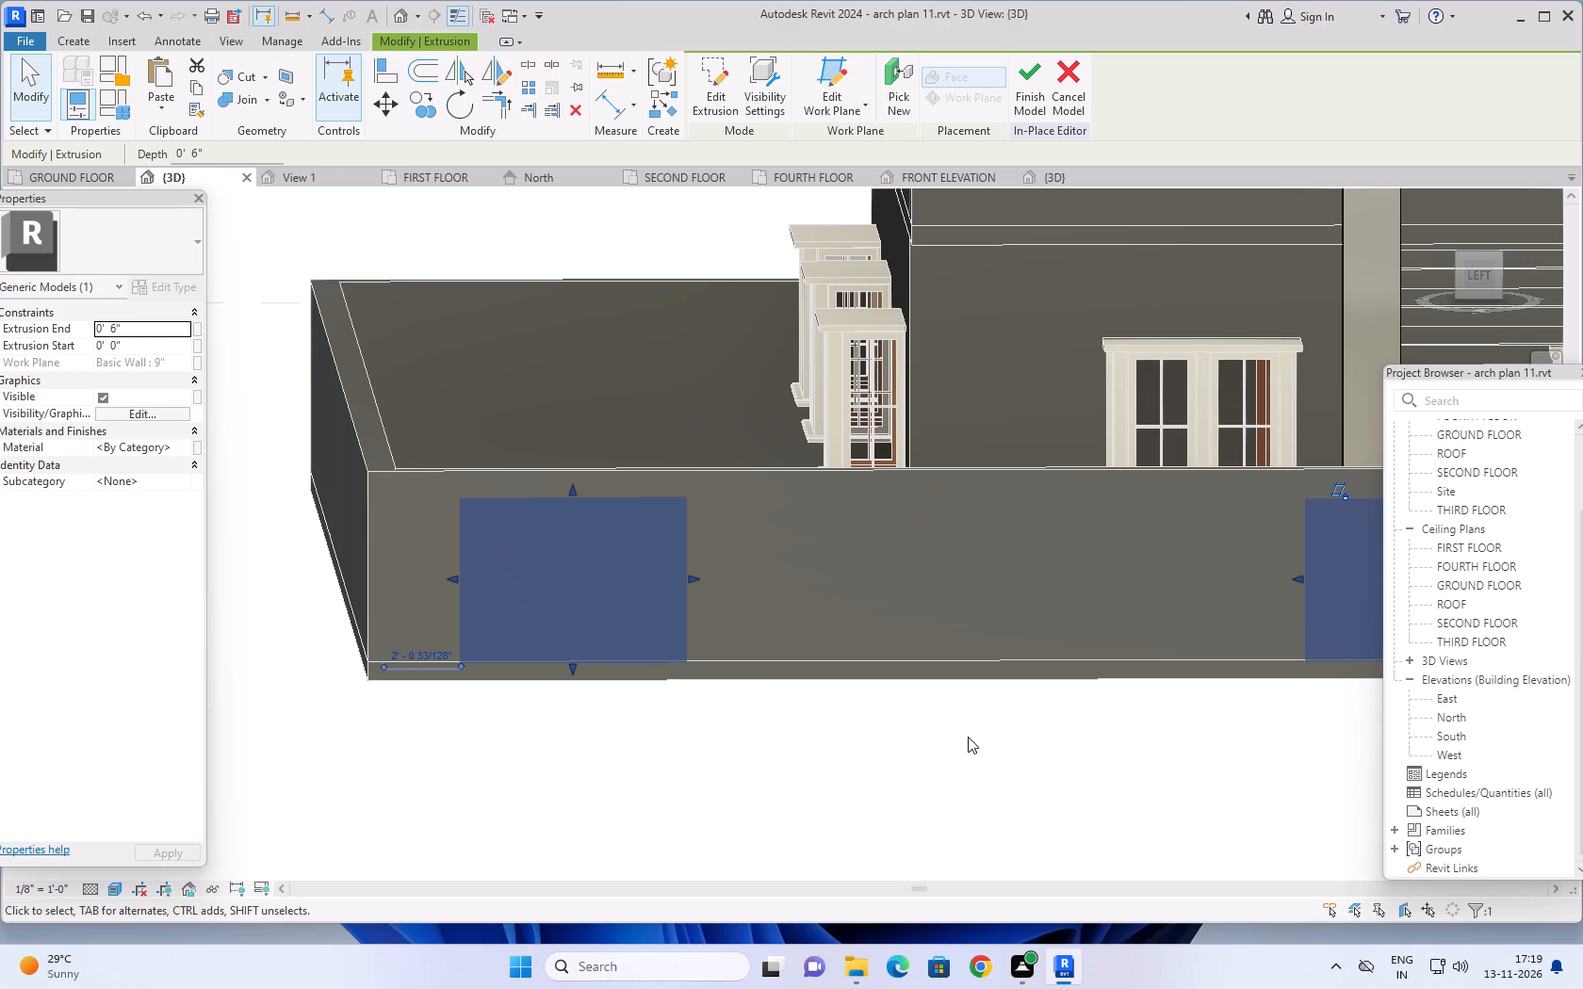
Examine the boundary wall's plain and grooved panels against the building's full front facade, and release the panel selection.
{"action": "scroll", "coordinate": [970, 738], "scroll_direction": "down", "scroll_amount": 5}
{"action": "middle_click_drag", "start_coordinate": [1094, 780], "coordinate": [812, 672]}
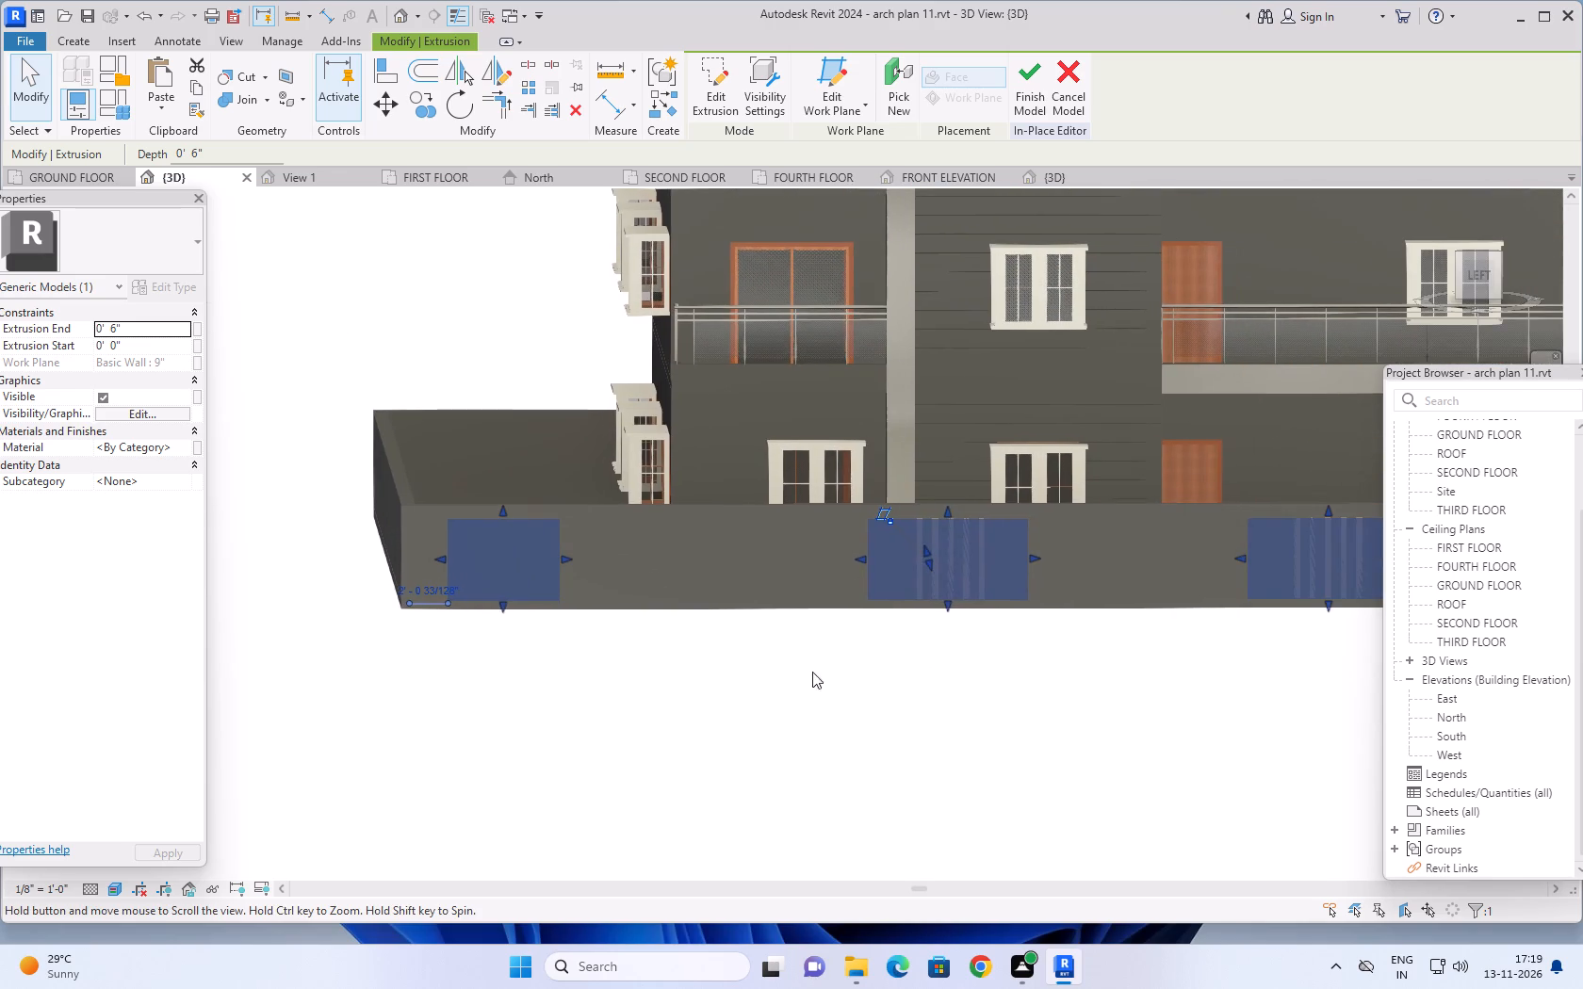
{"action": "scroll", "coordinate": [934, 700], "scroll_direction": "down", "scroll_amount": 2}
{"action": "scroll", "coordinate": [1013, 739], "scroll_direction": "down", "scroll_amount": 2}
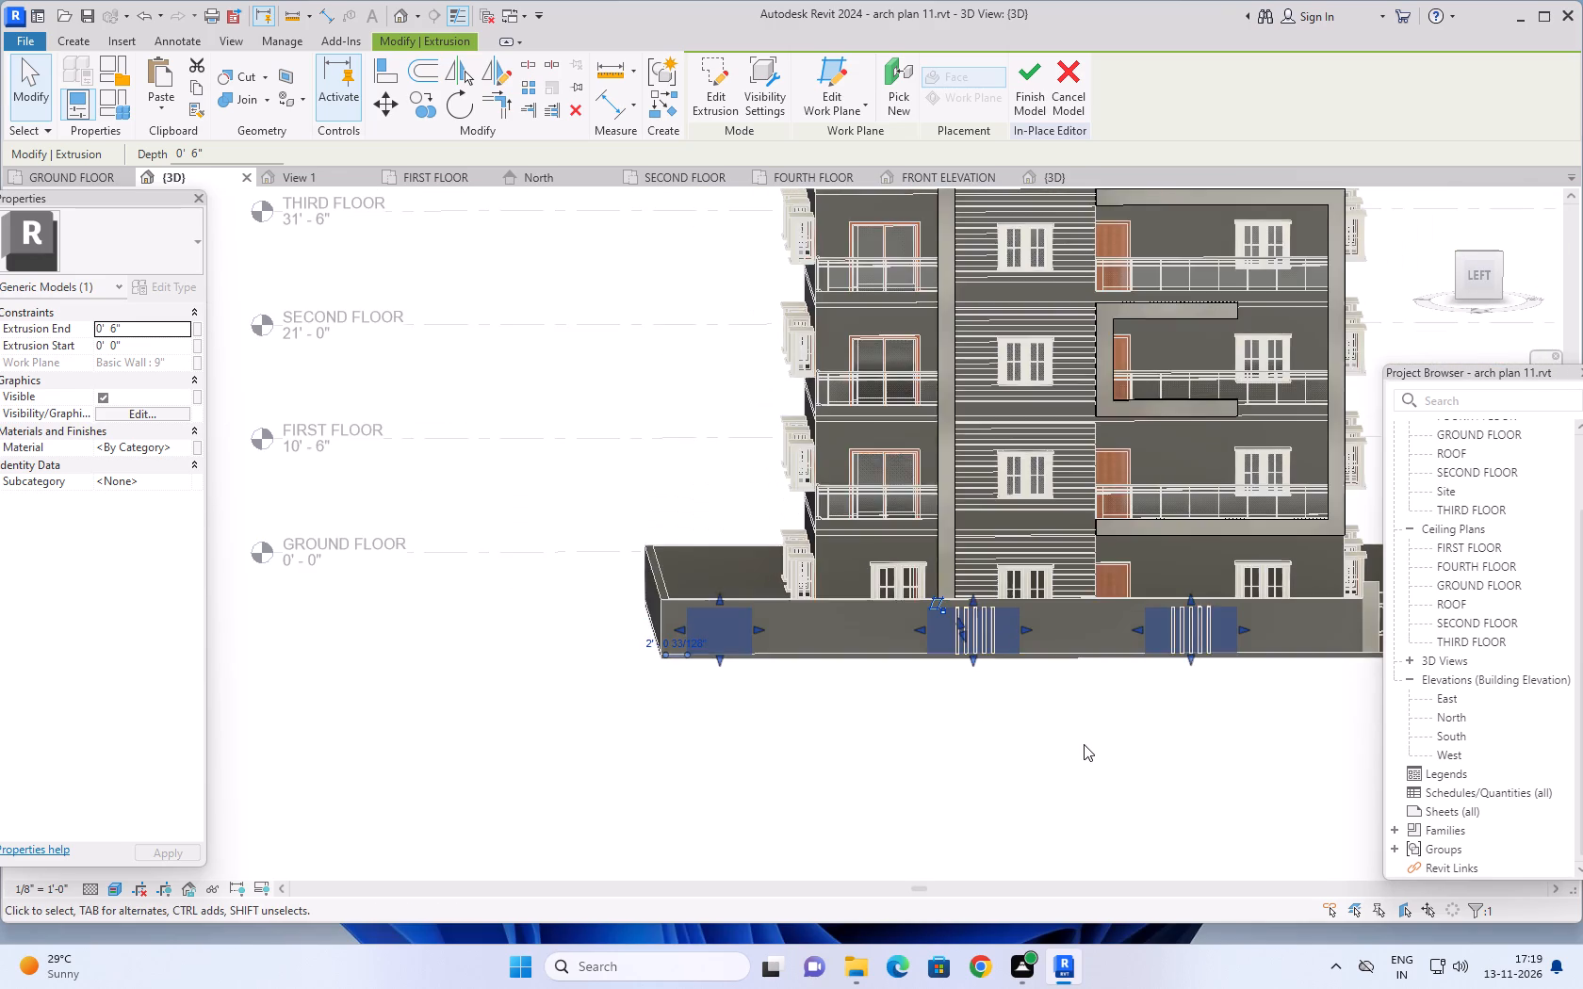
{"action": "scroll", "coordinate": [1084, 744], "scroll_direction": "down", "scroll_amount": 2}
{"action": "middle_click_drag", "start_coordinate": [1102, 747], "coordinate": [1000, 714]}
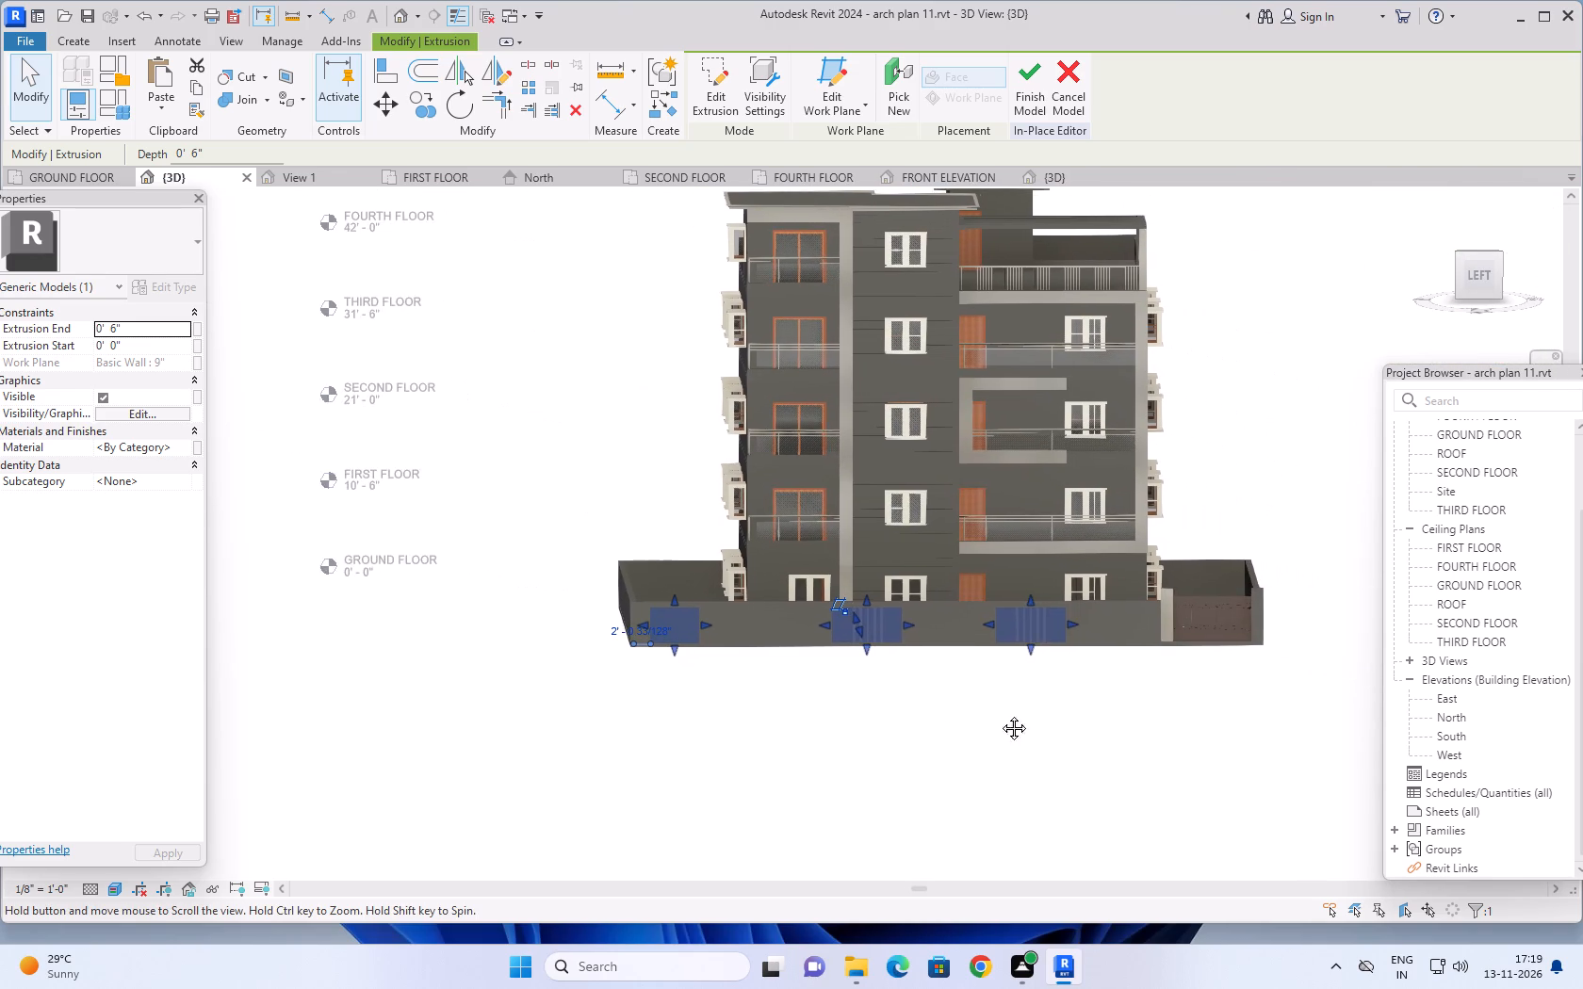
{"action": "middle_click_drag", "start_coordinate": [1000, 714], "coordinate": [1134, 767]}
{"action": "middle_click", "coordinate": [1134, 767]}
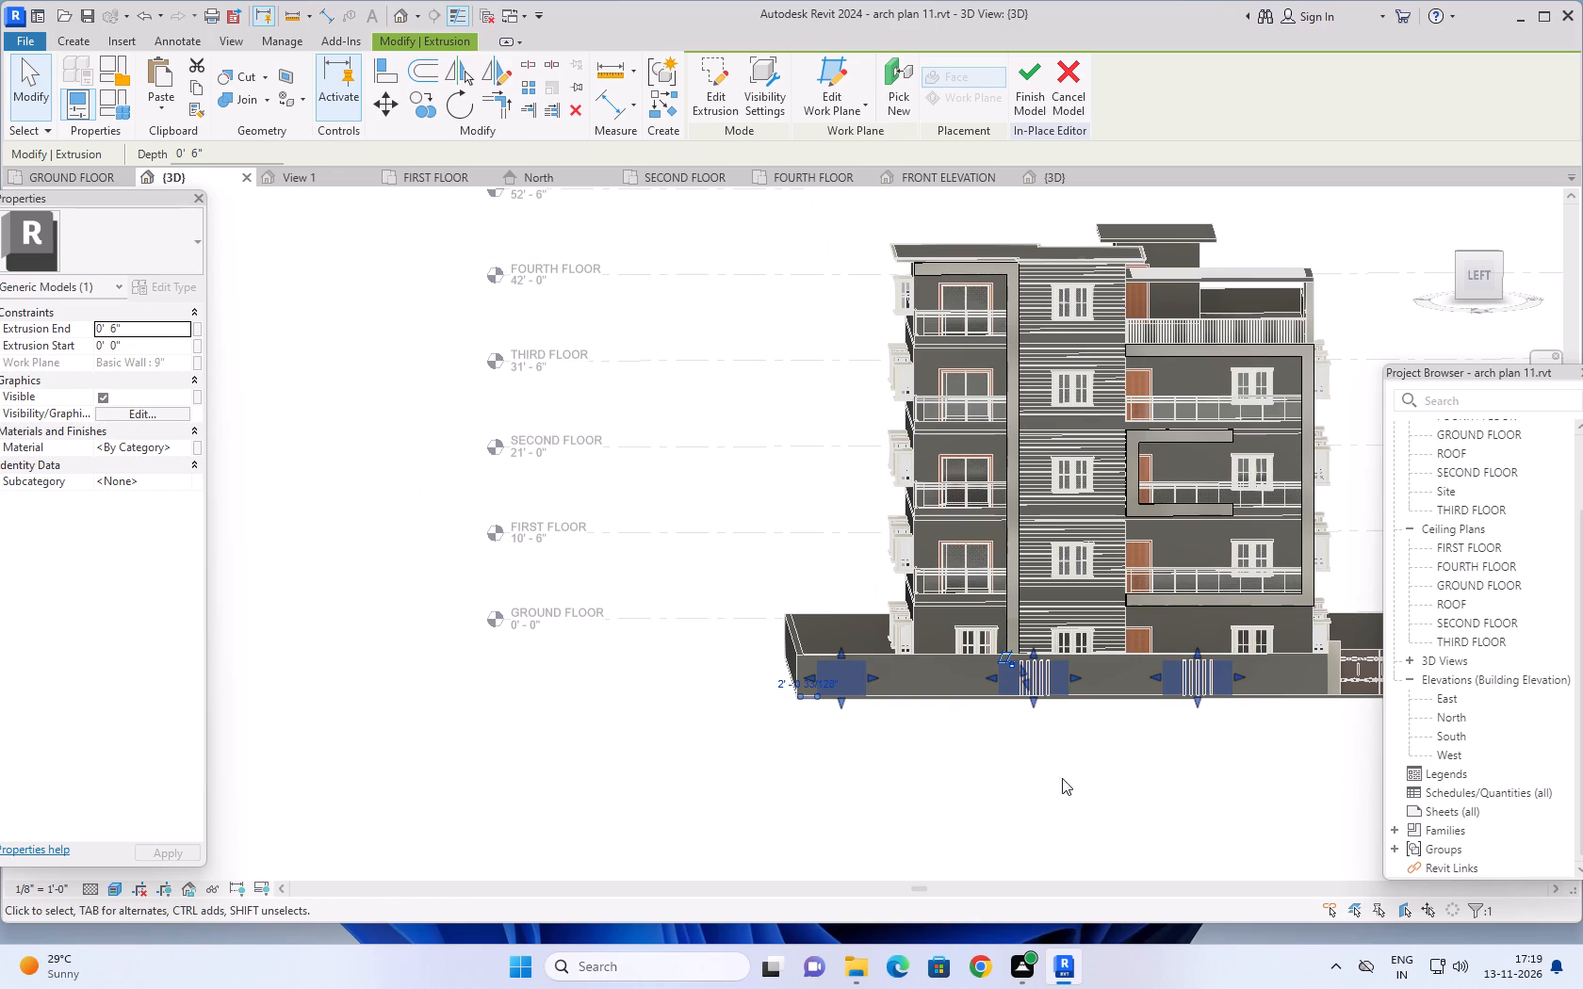
{"action": "scroll", "coordinate": [821, 763], "scroll_direction": "up", "scroll_amount": 5}
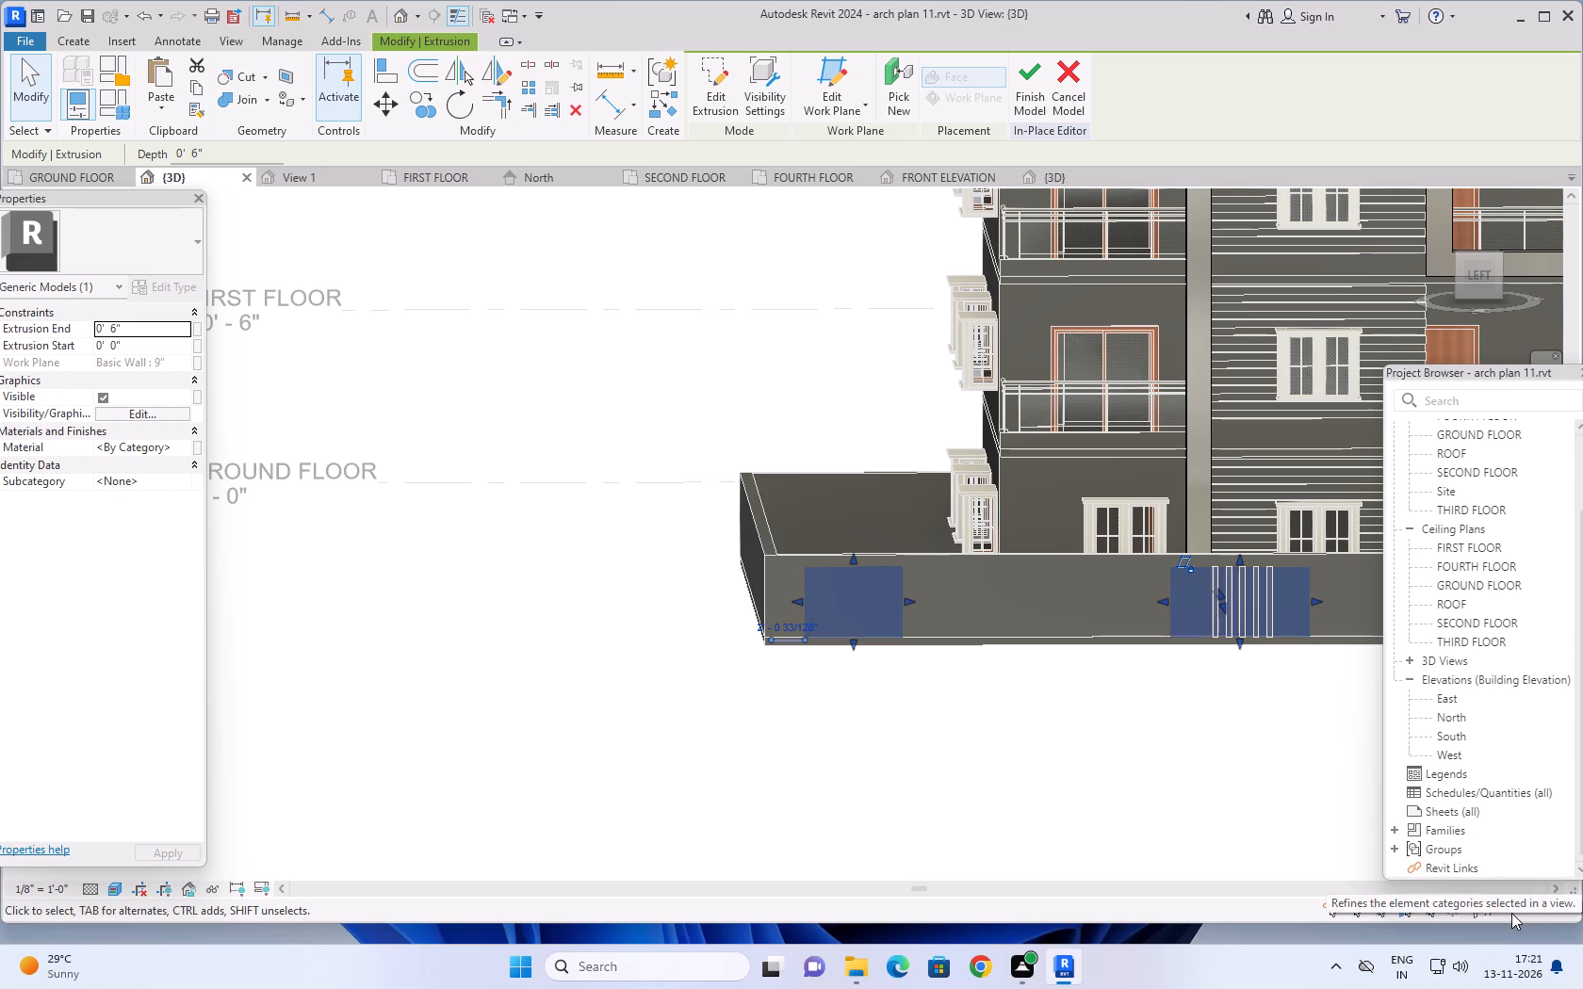
{"action": "scroll", "coordinate": [1104, 796], "scroll_direction": "down", "scroll_amount": 1}
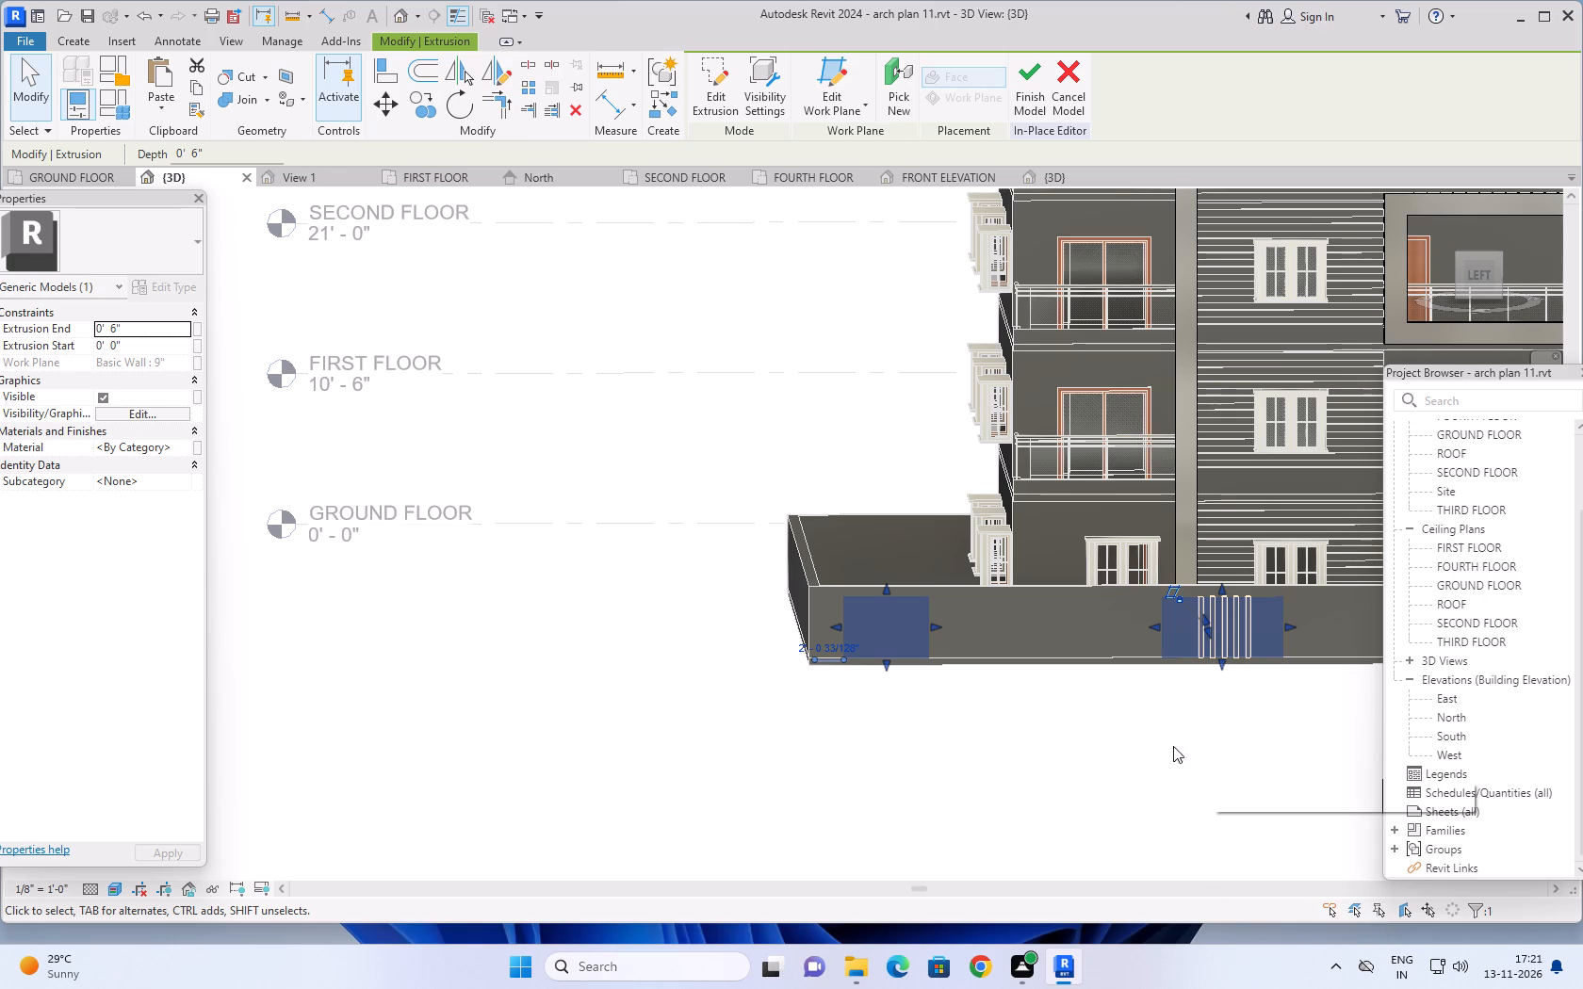
{"action": "middle_click_drag", "start_coordinate": [997, 723], "coordinate": [991, 839]}
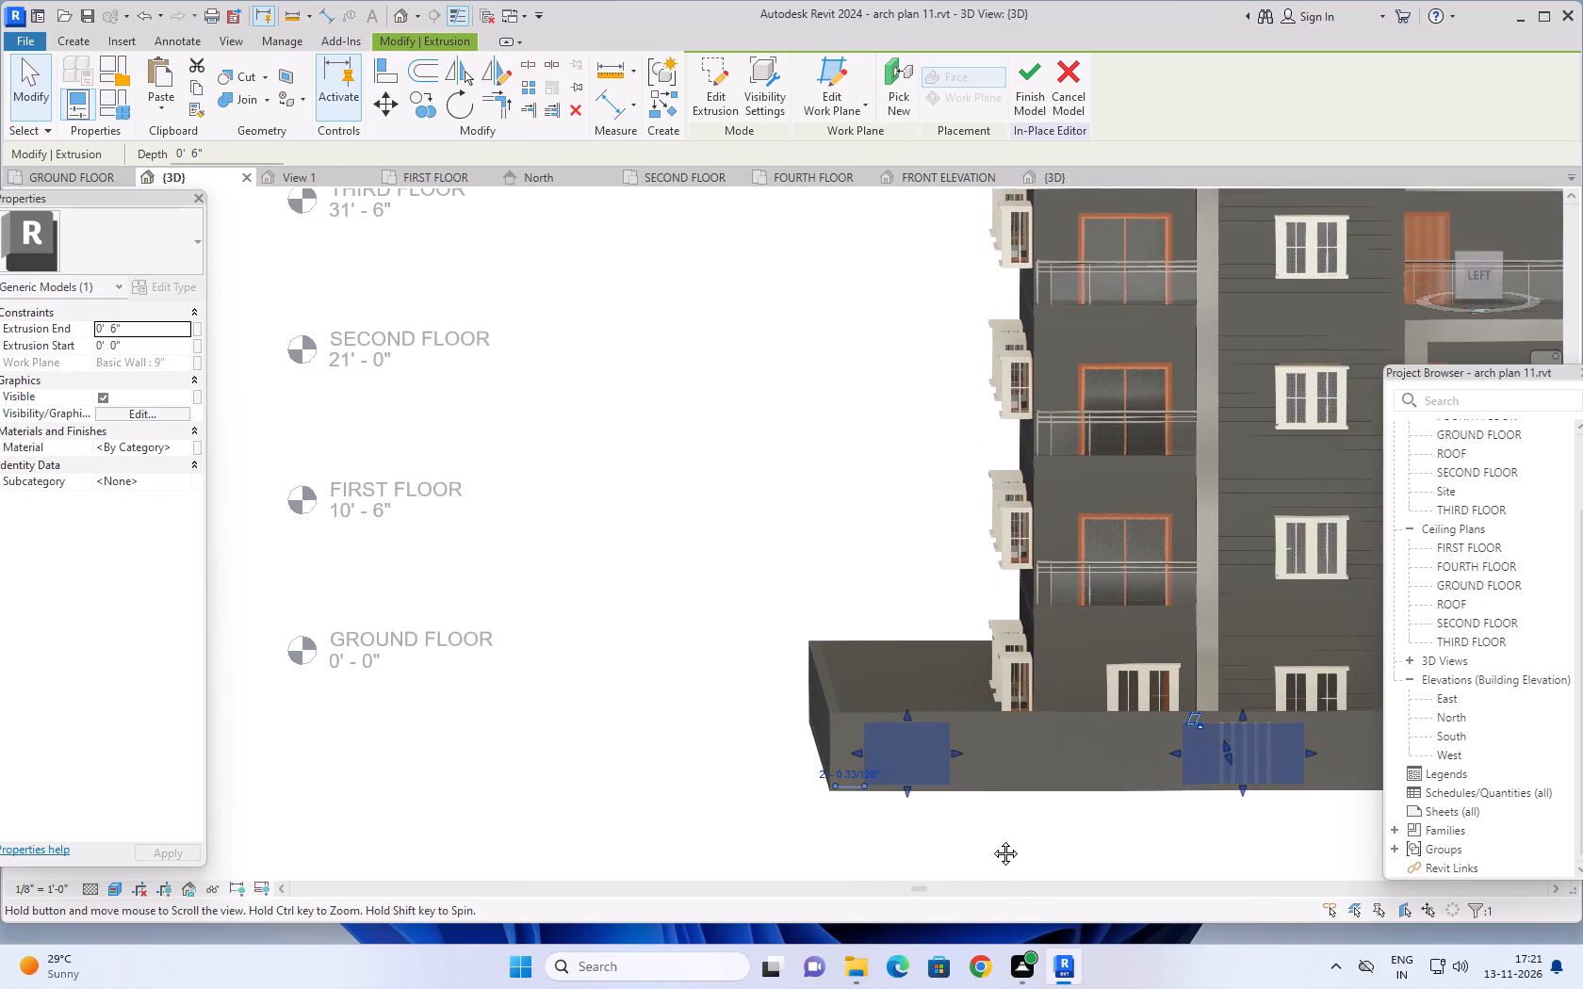
{"action": "middle_click_drag", "start_coordinate": [991, 839], "coordinate": [891, 801]}
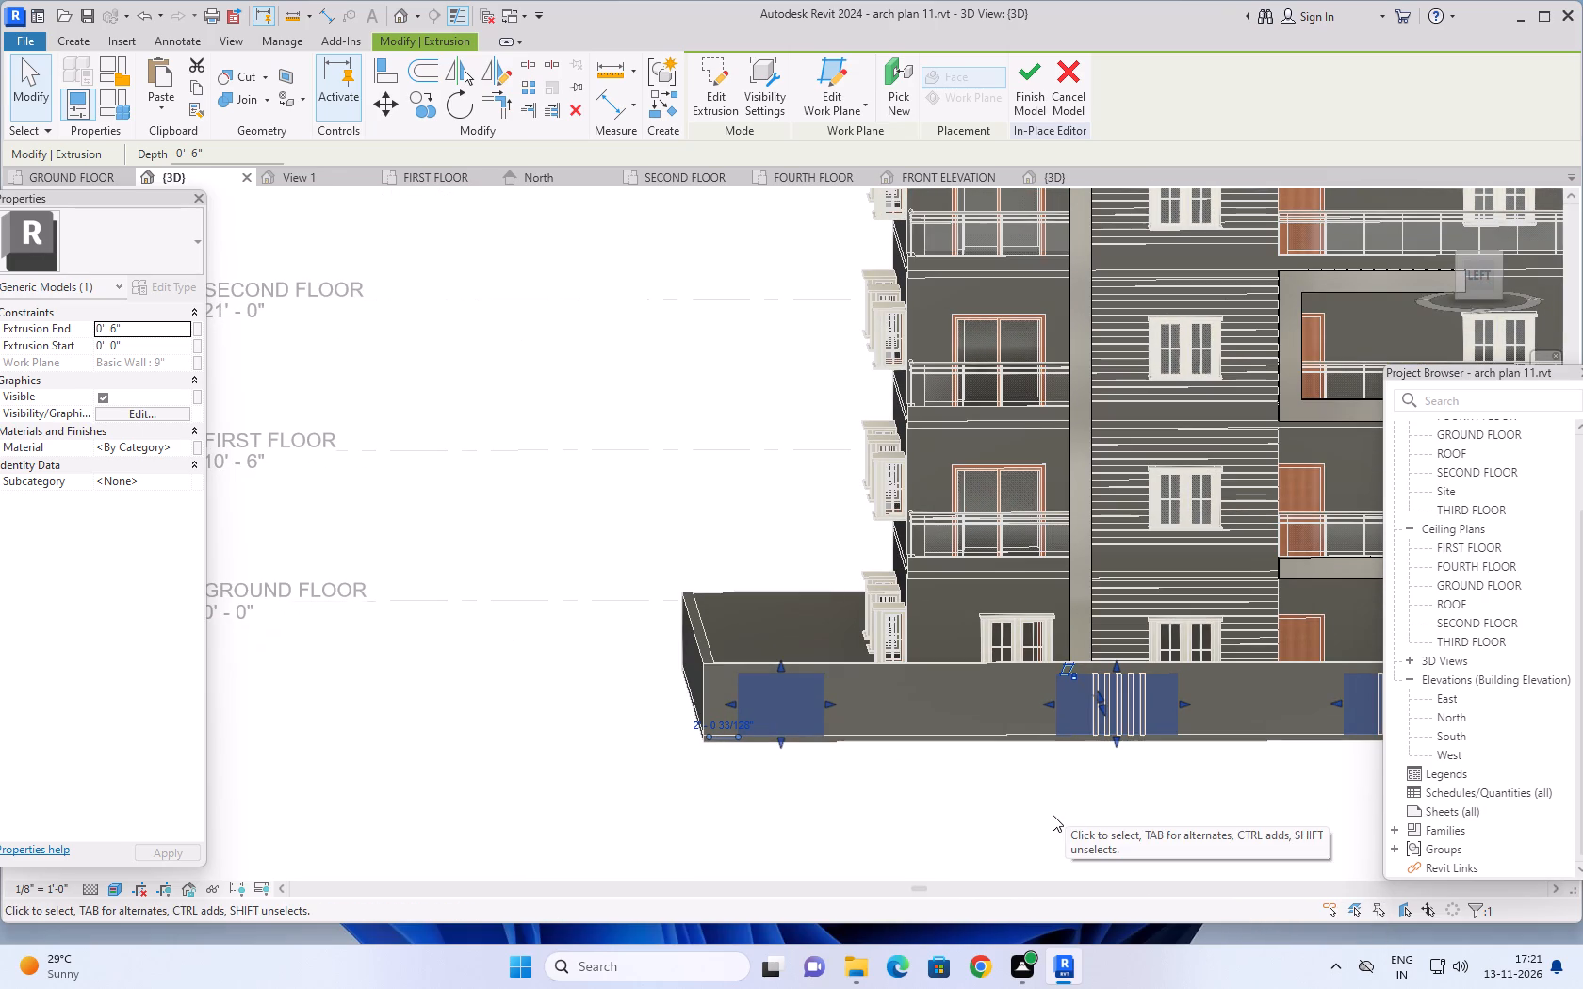
{"action": "middle_click_drag", "start_coordinate": [1039, 815], "coordinate": [1004, 802]}
{"action": "key", "text": "Escape"}
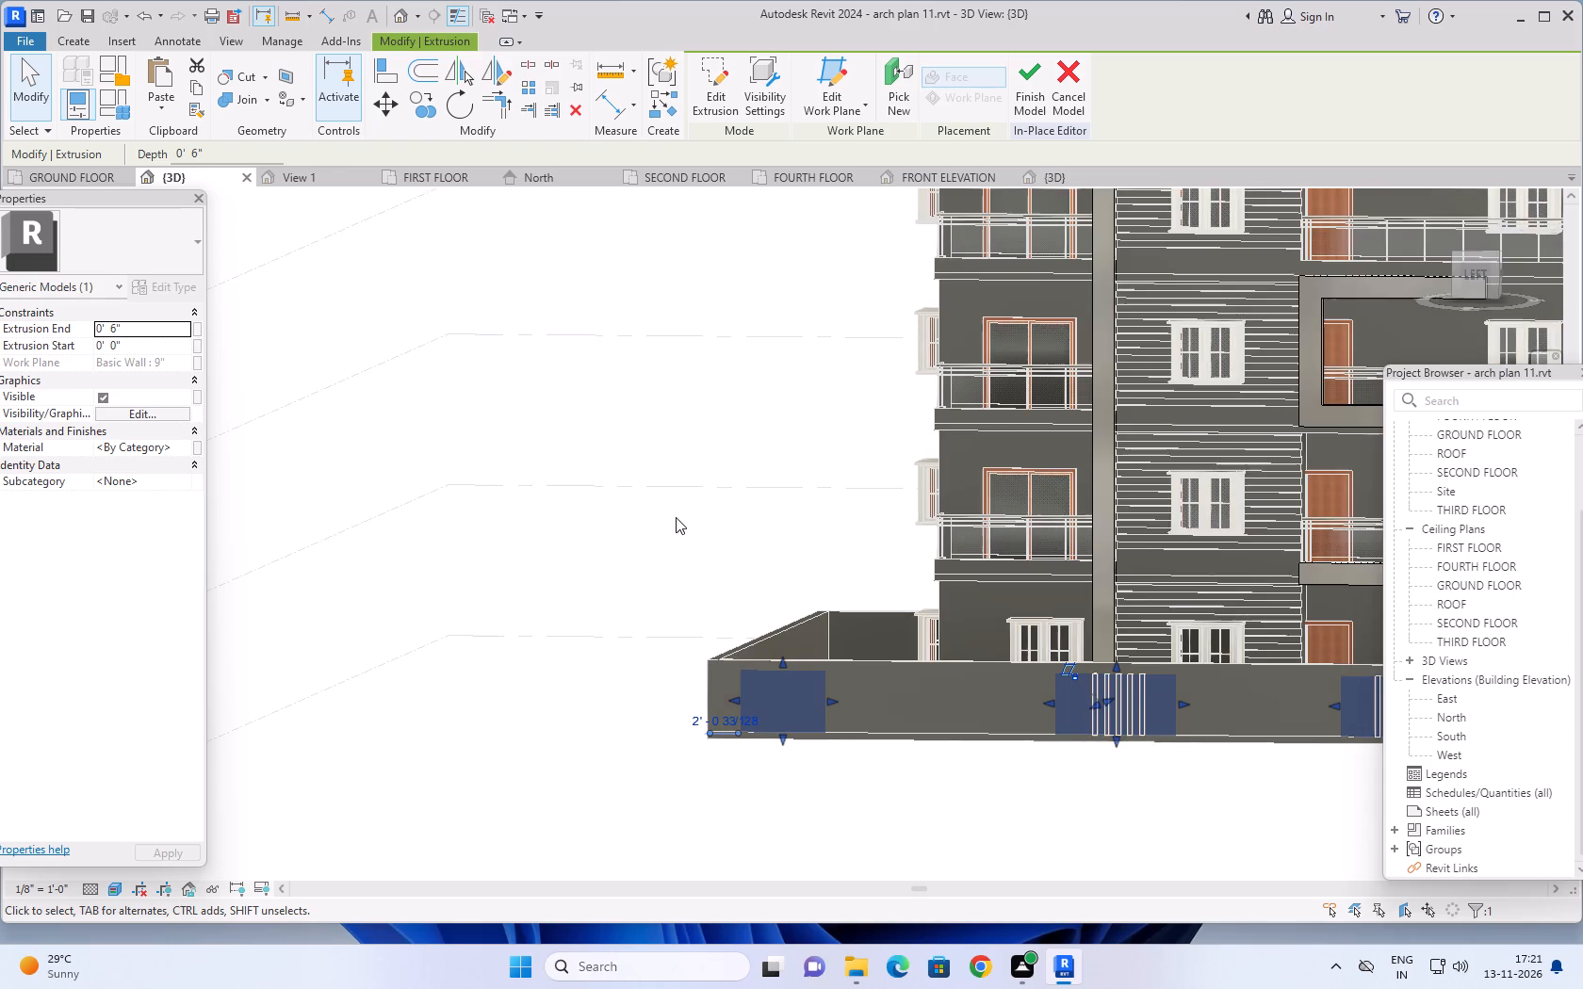
Start a new solid extrusion in the in-place model, picking the front boundary wall's outer face as its work plane.
{"action": "scroll", "coordinate": [676, 515], "scroll_direction": "down", "scroll_amount": 1}
{"action": "middle_click_drag", "start_coordinate": [683, 510], "coordinate": [584, 478]}
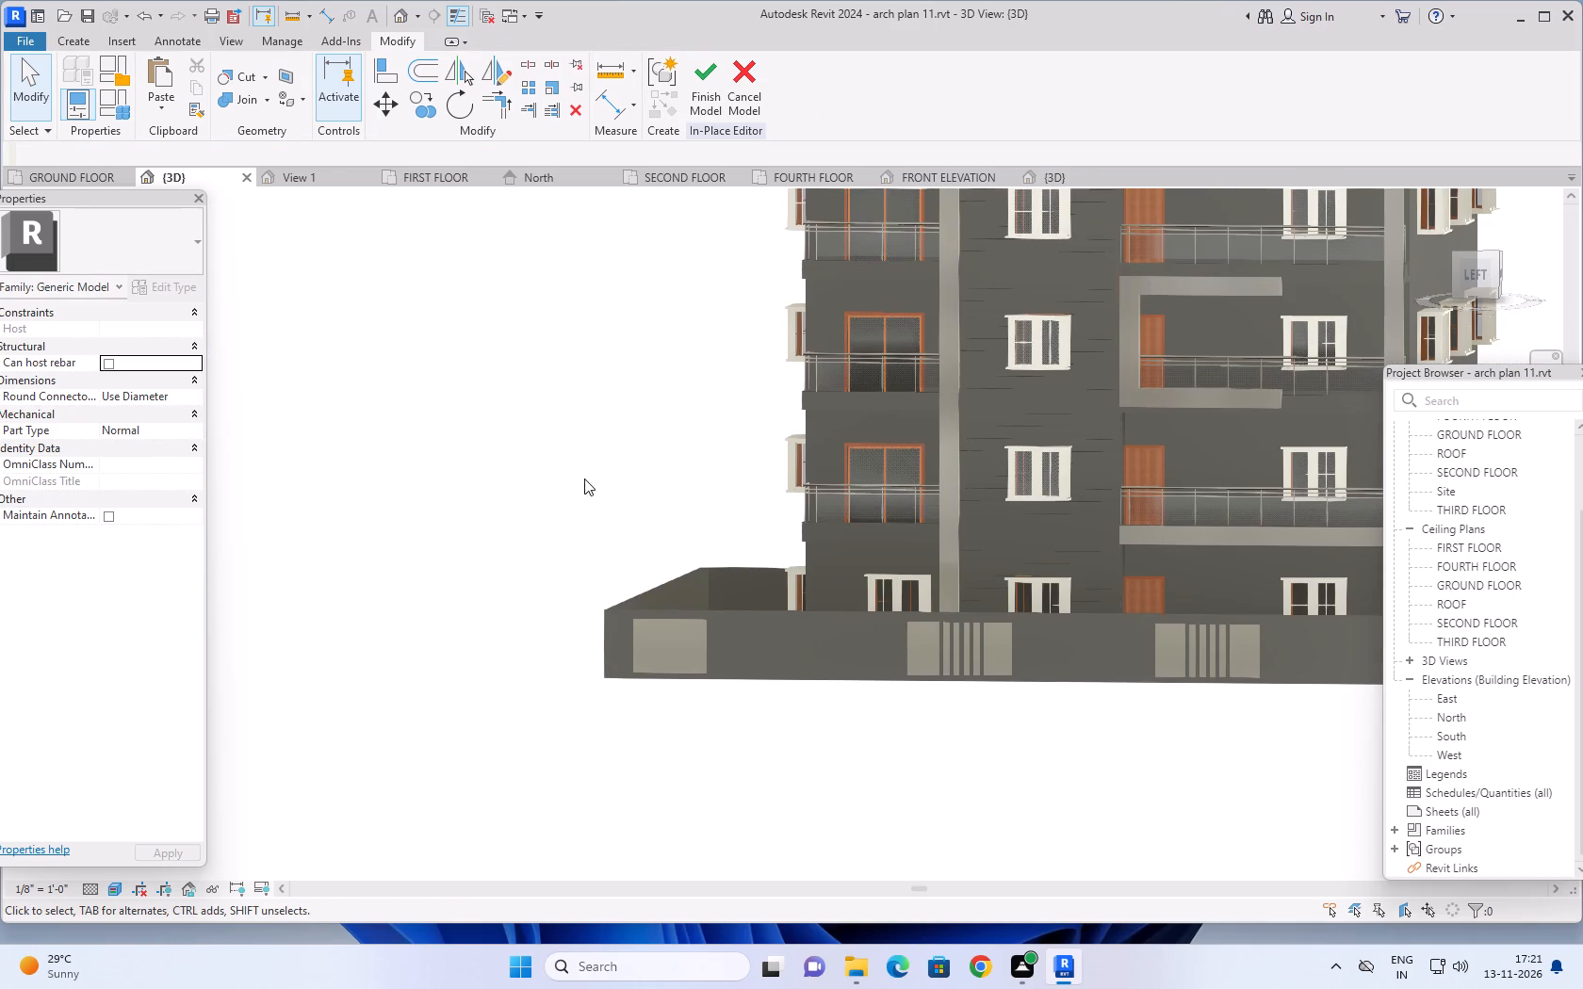
{"action": "left_click", "coordinate": [69, 42]}
{"action": "left_click", "coordinate": [172, 72]}
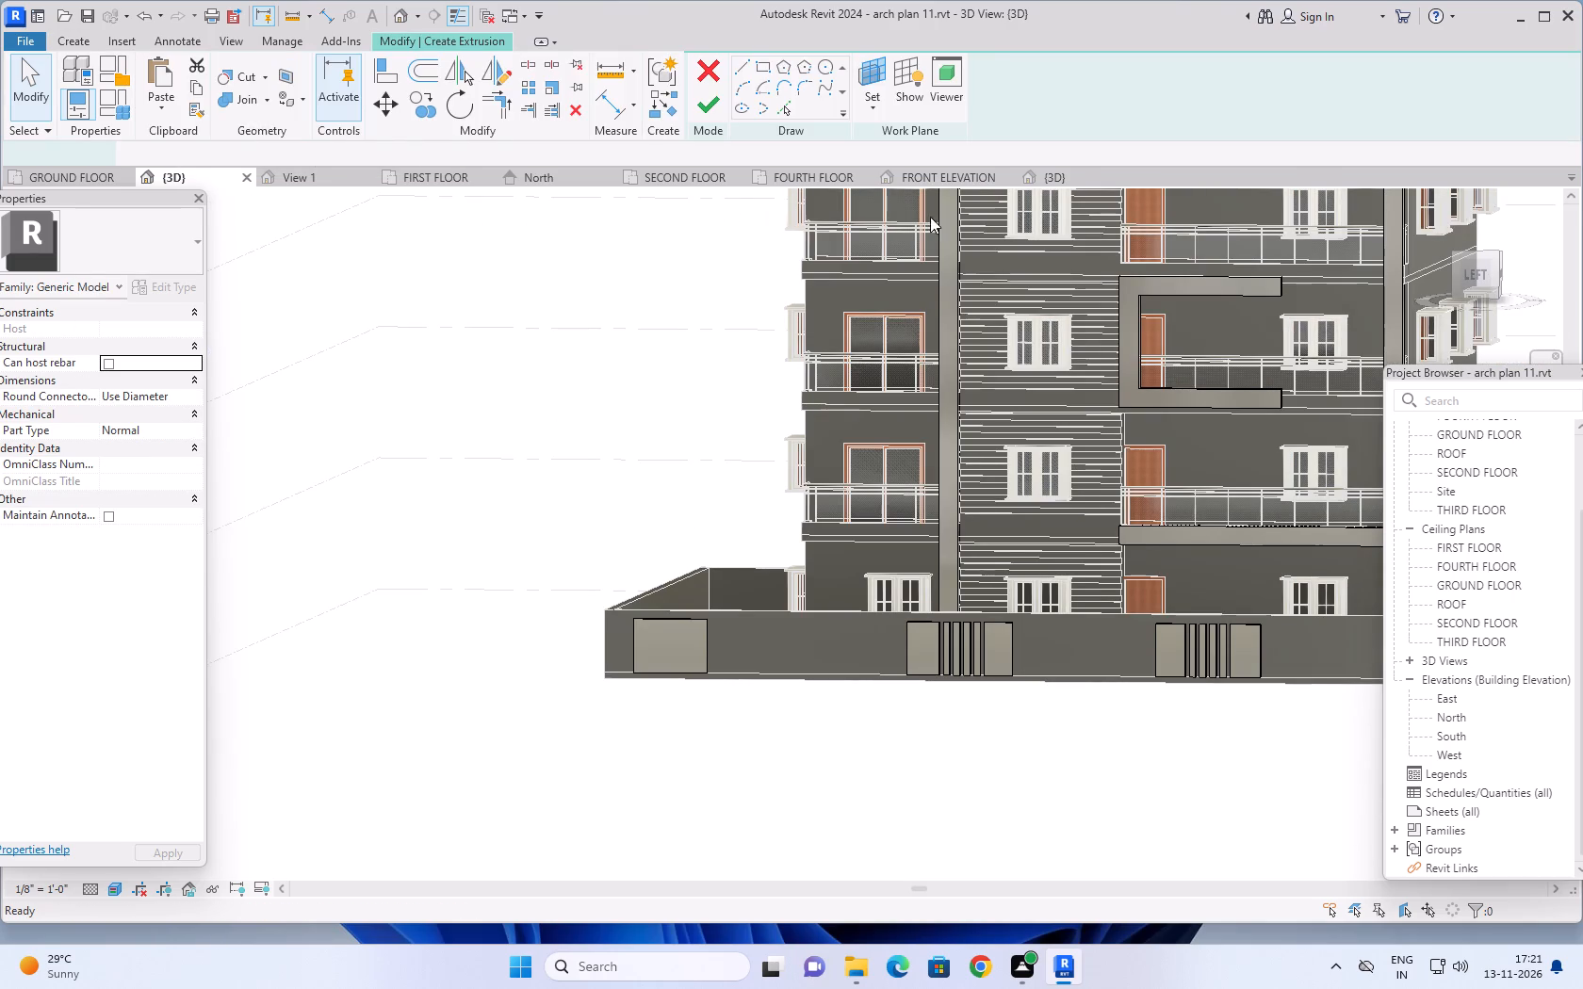
{"action": "left_click", "coordinate": [872, 106]}
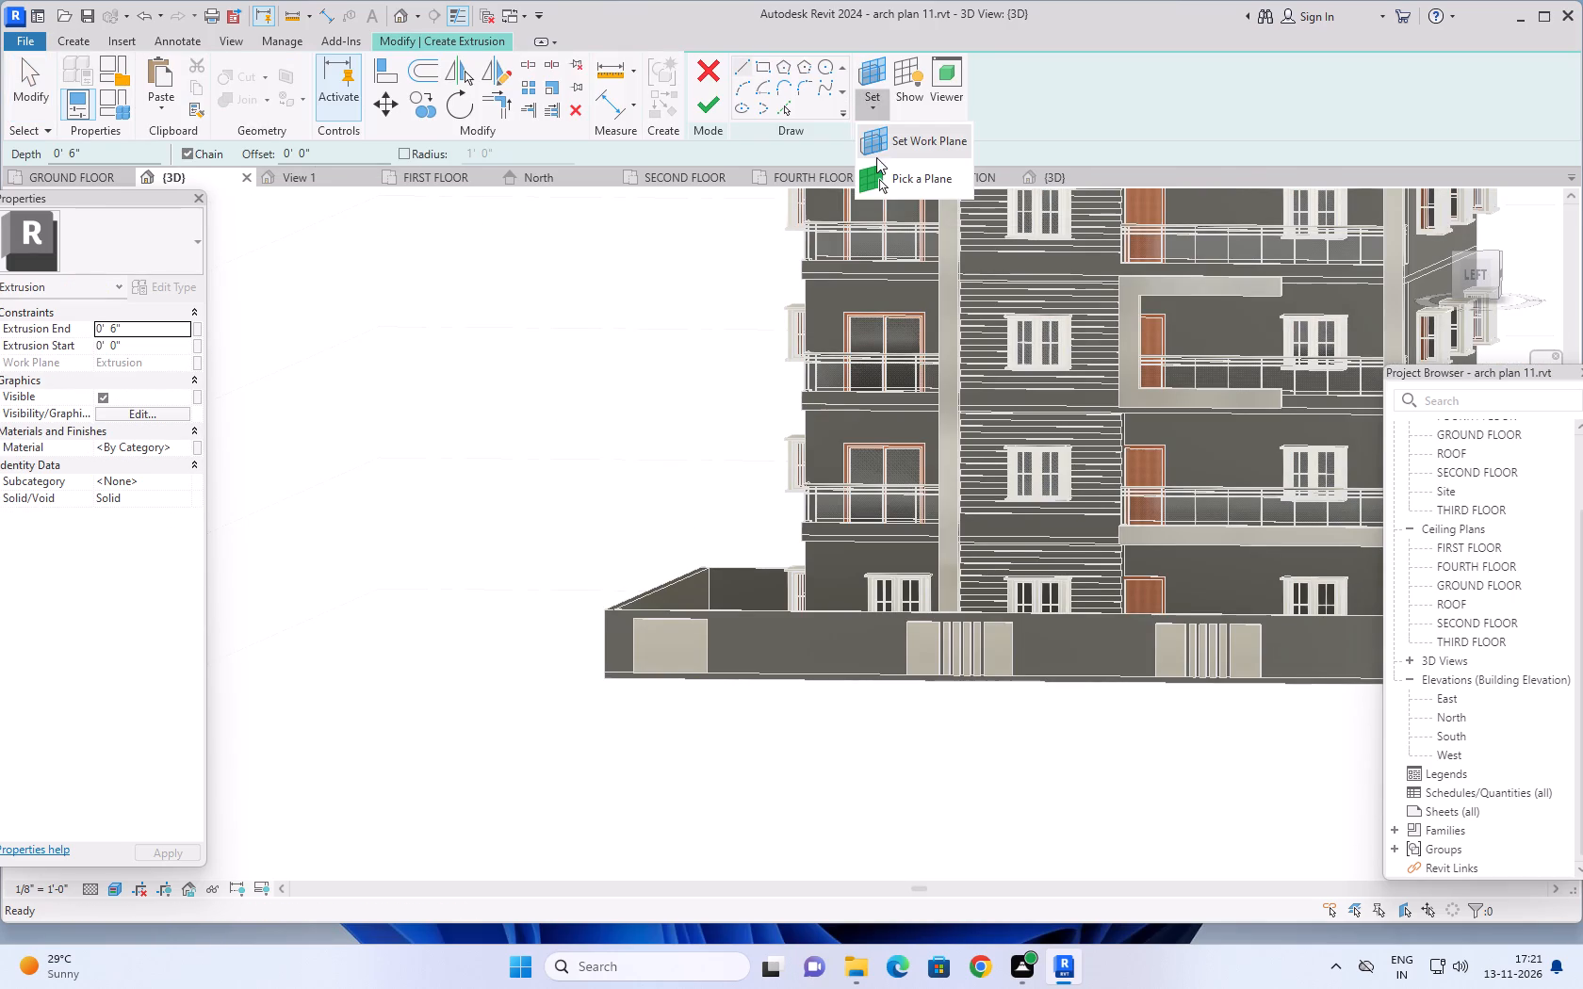
{"action": "left_click", "coordinate": [879, 180]}
{"action": "left_click", "coordinate": [777, 638]}
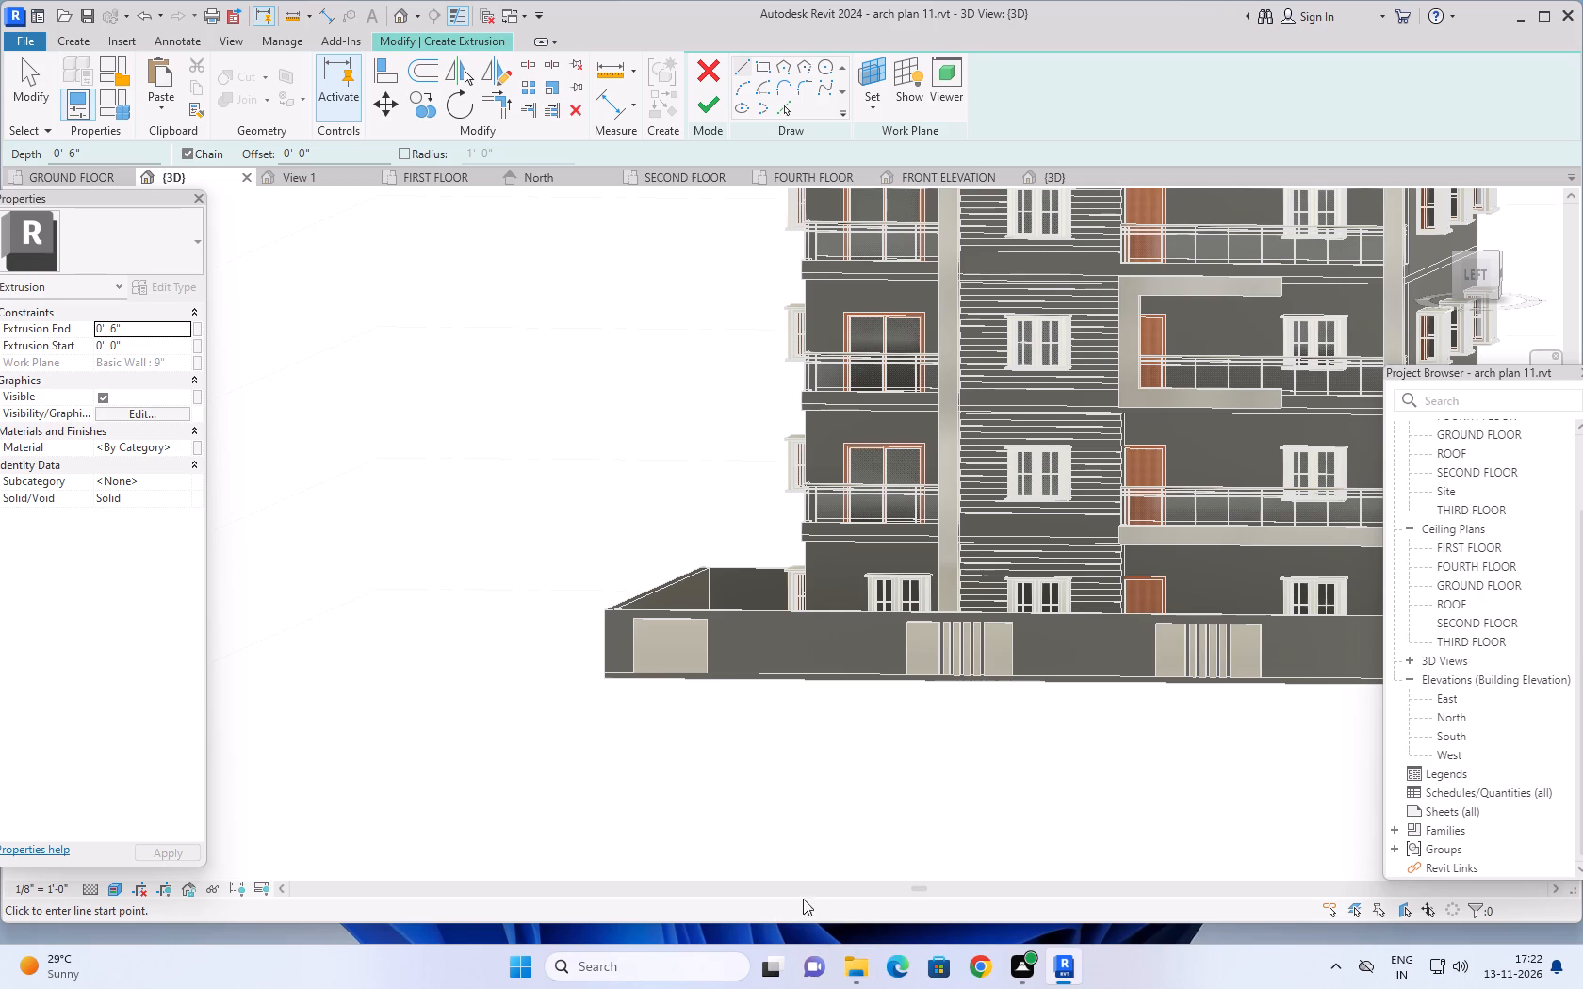
Examine the spacing between the boundary wall's three panels and the gate from several distances and angles.
{"action": "scroll", "coordinate": [893, 814], "scroll_direction": "down", "scroll_amount": 1}
{"action": "middle_click_drag", "start_coordinate": [955, 808], "coordinate": [852, 792]}
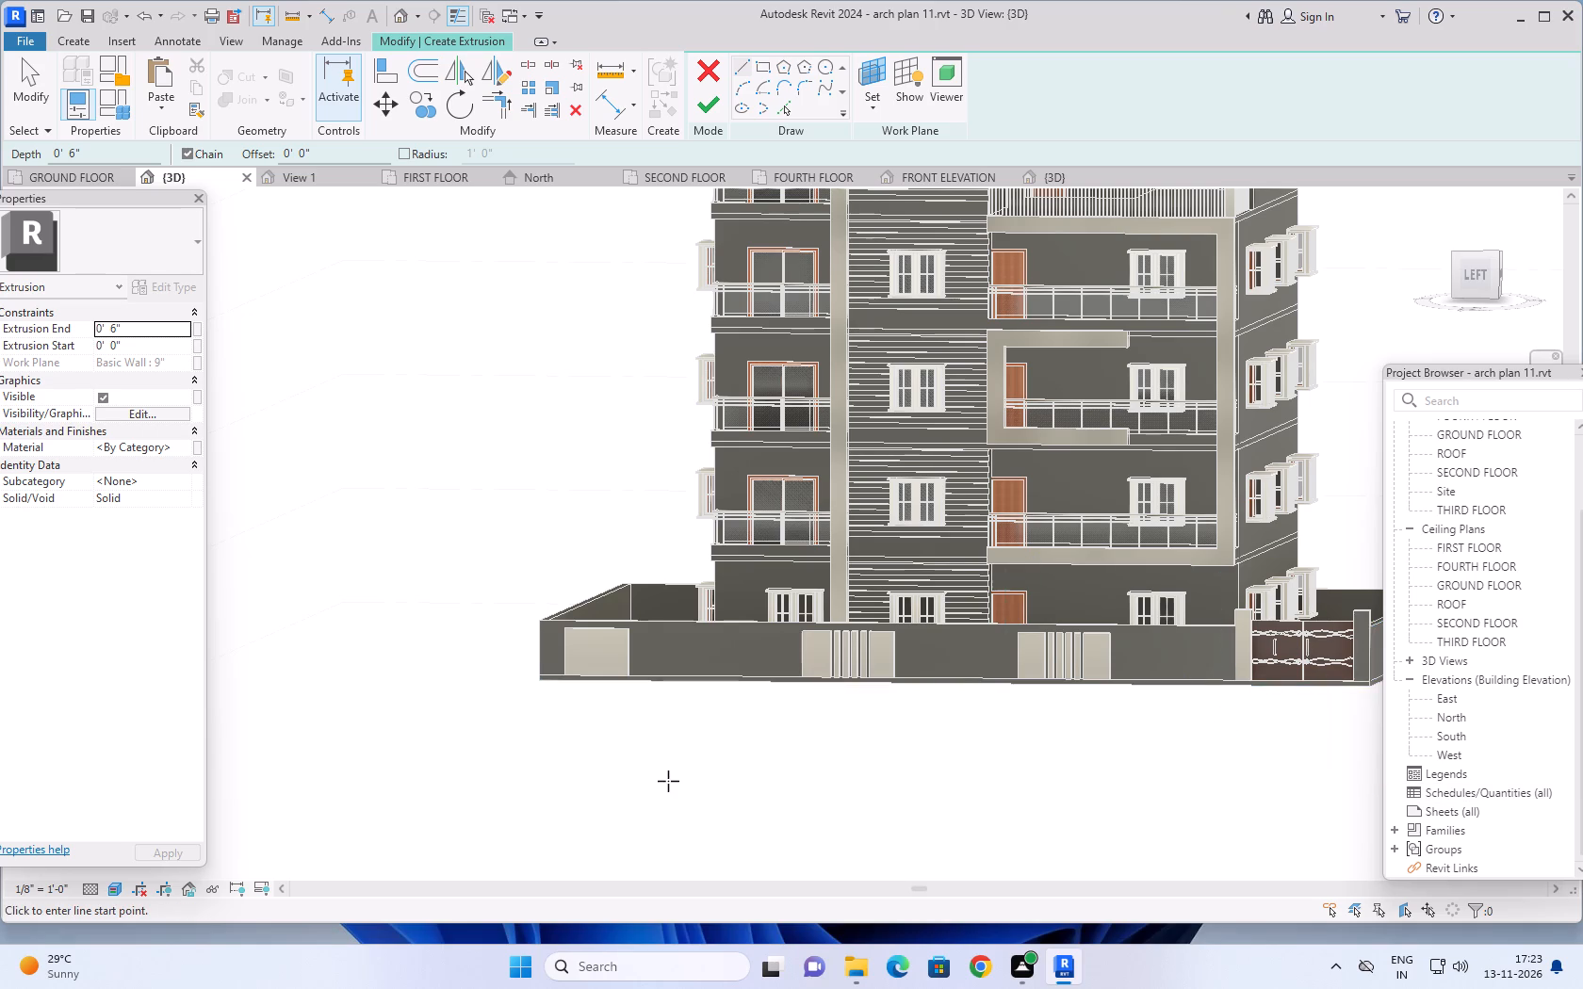
{"action": "middle_click_drag", "start_coordinate": [723, 746], "coordinate": [770, 742]}
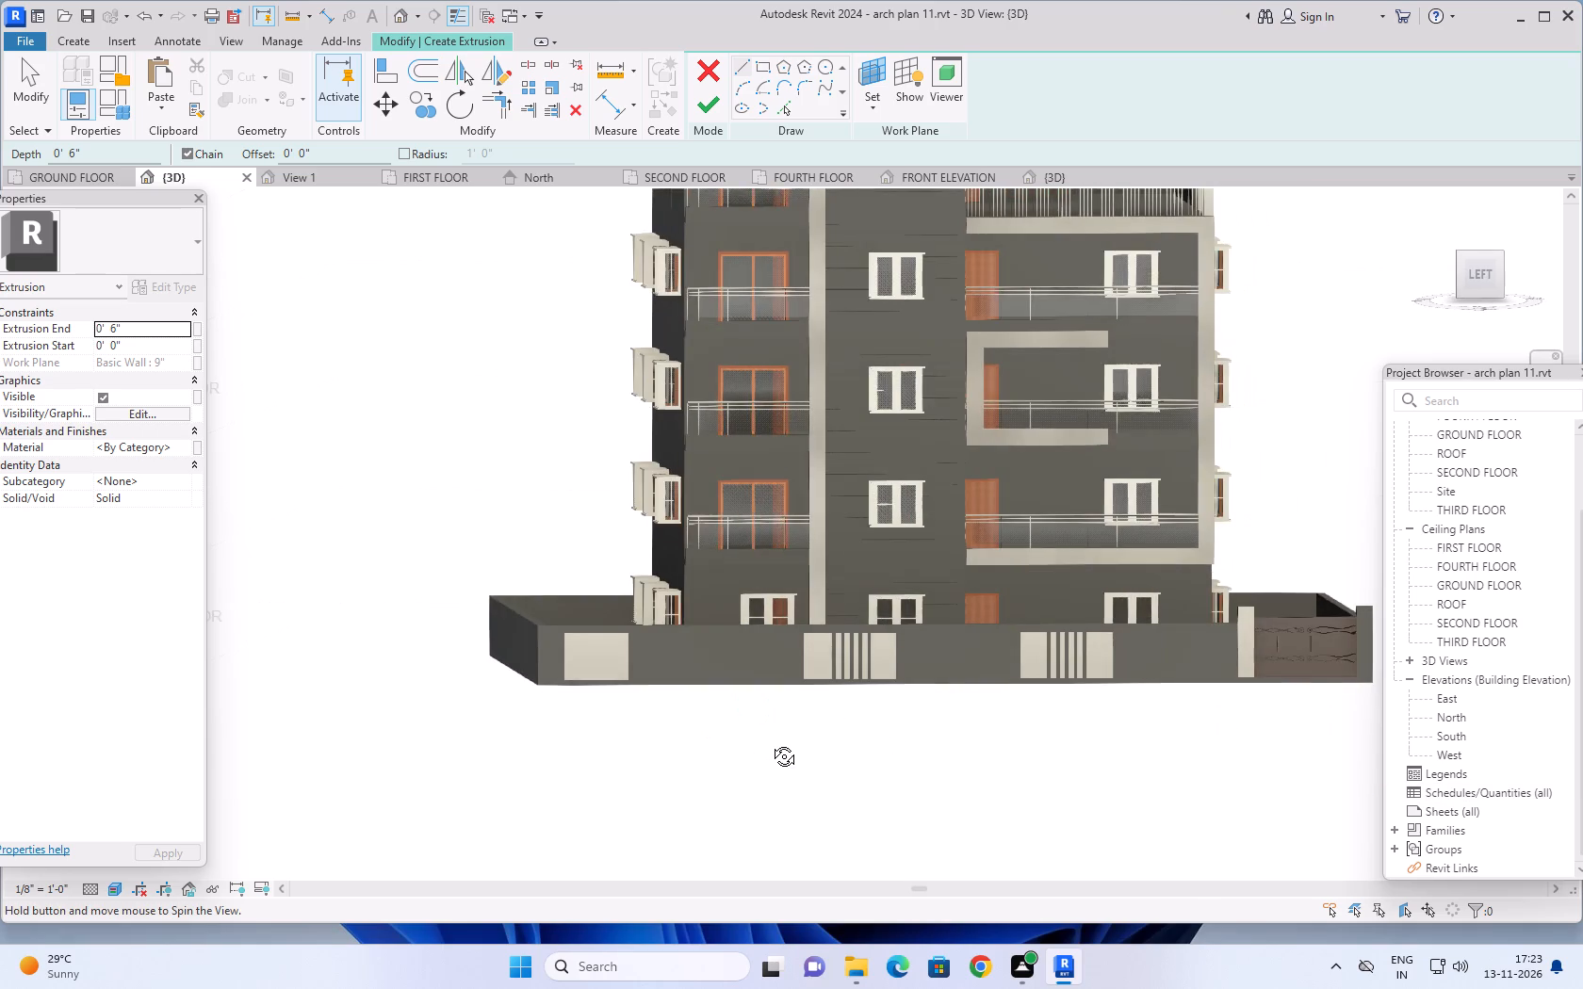
{"action": "middle_click_drag", "start_coordinate": [770, 742], "coordinate": [757, 741]}
{"action": "scroll", "coordinate": [736, 731], "scroll_direction": "up", "scroll_amount": 2}
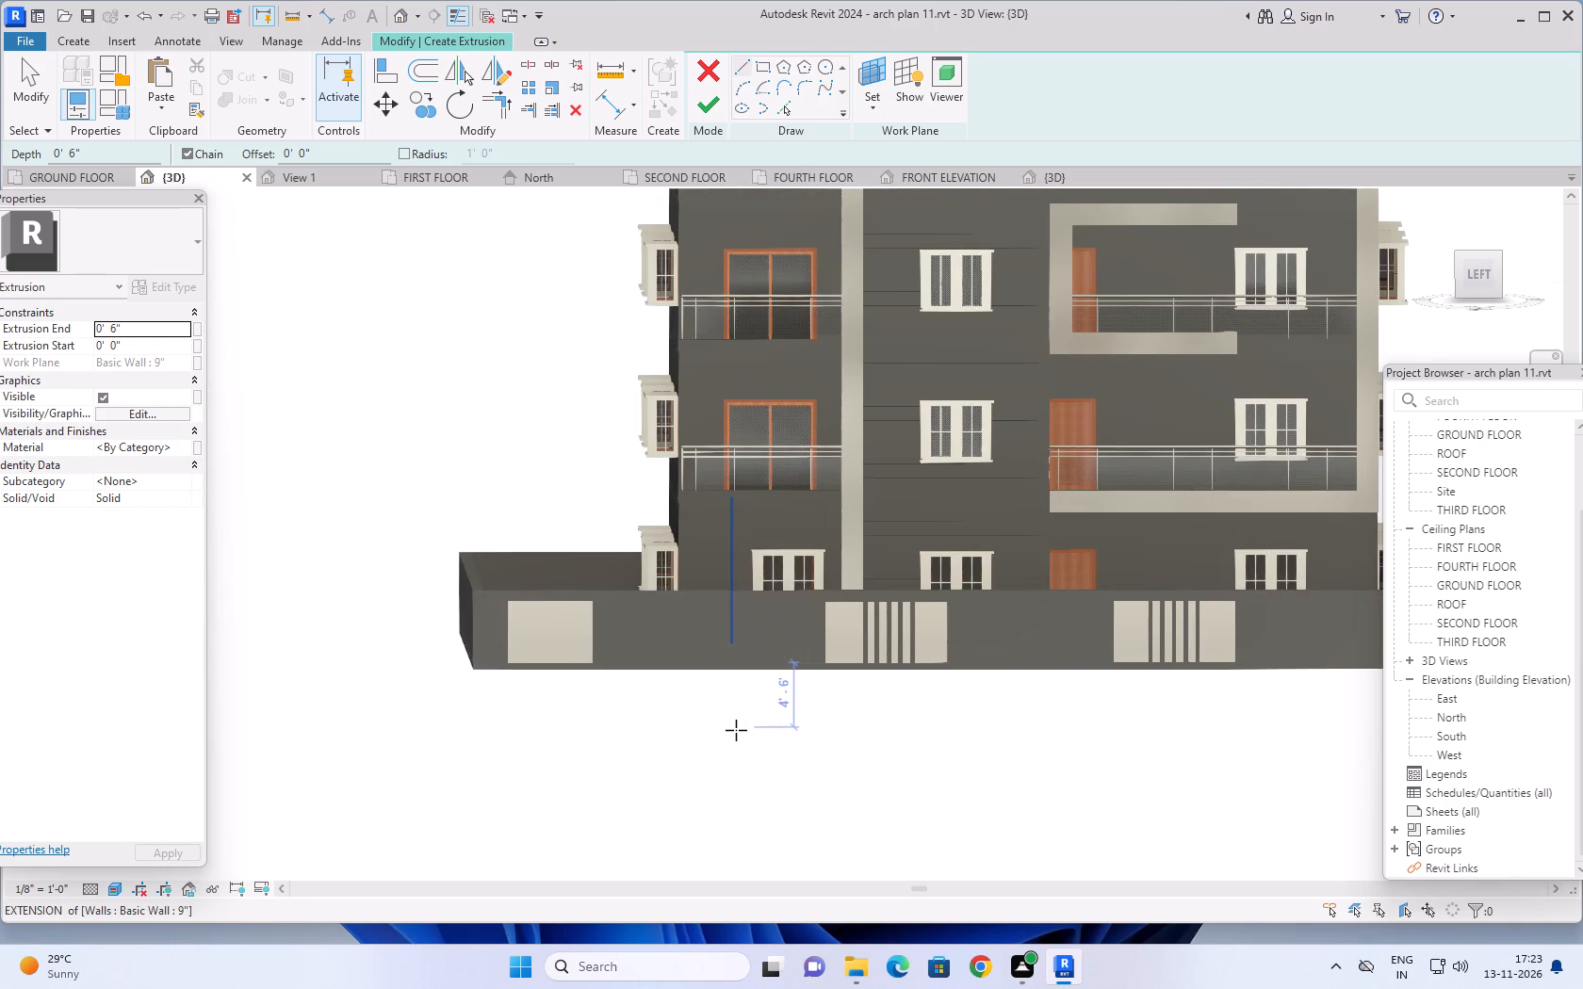
{"action": "scroll", "coordinate": [736, 730], "scroll_direction": "down", "scroll_amount": 4}
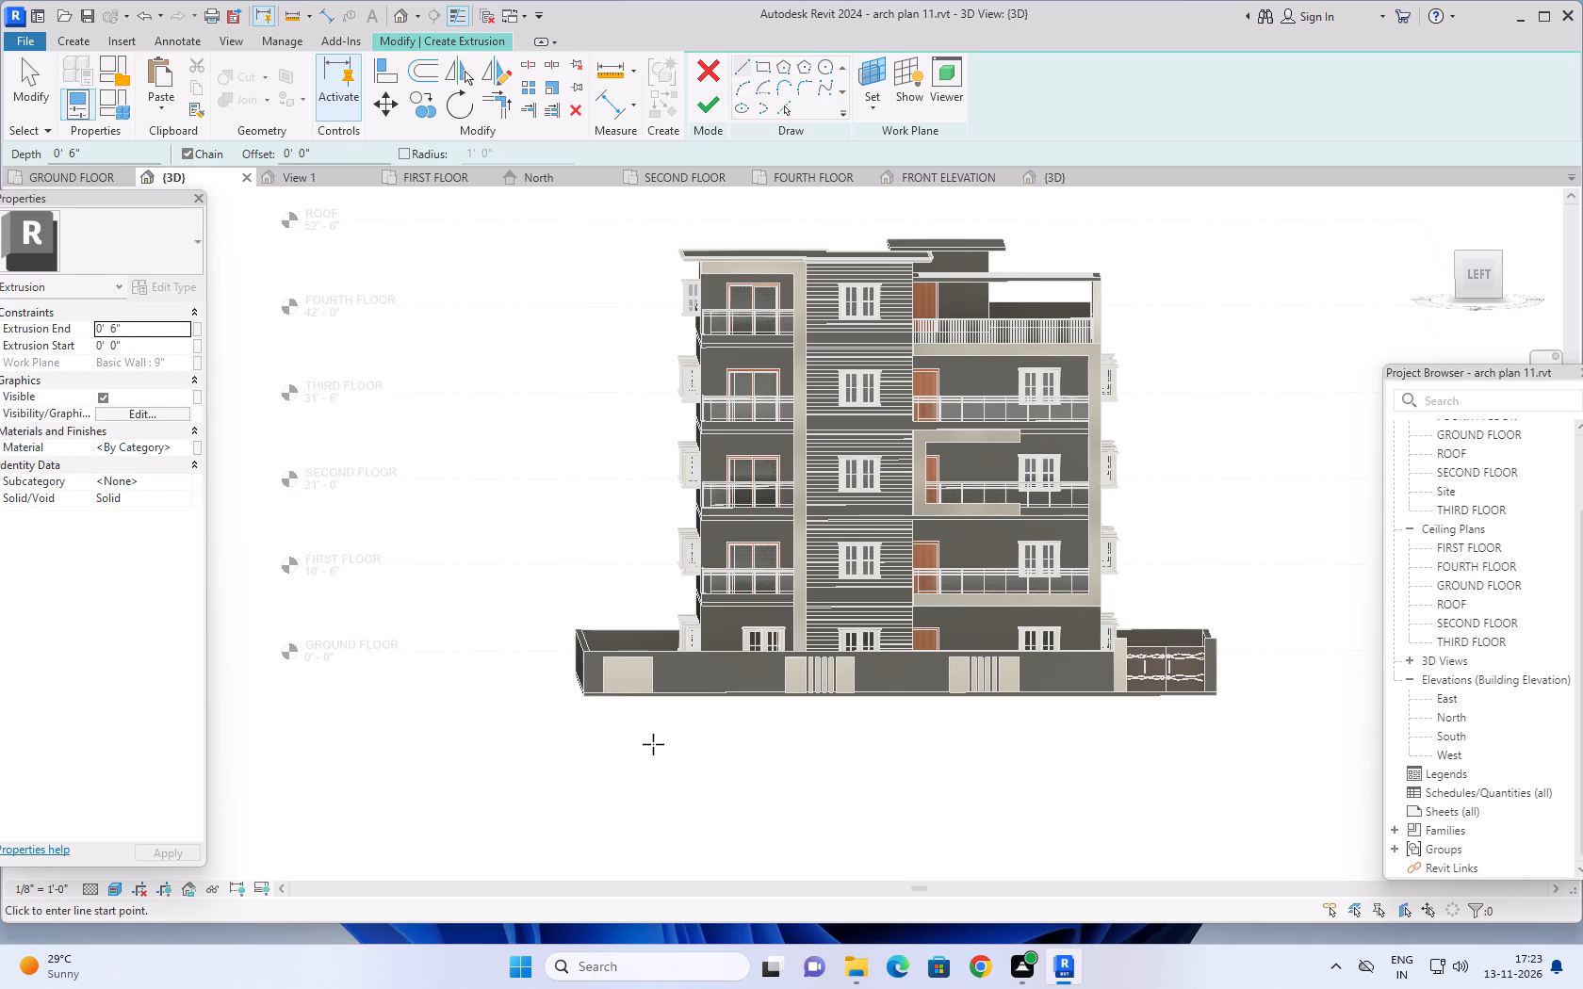
{"action": "scroll", "coordinate": [520, 607], "scroll_direction": "up", "scroll_amount": 1}
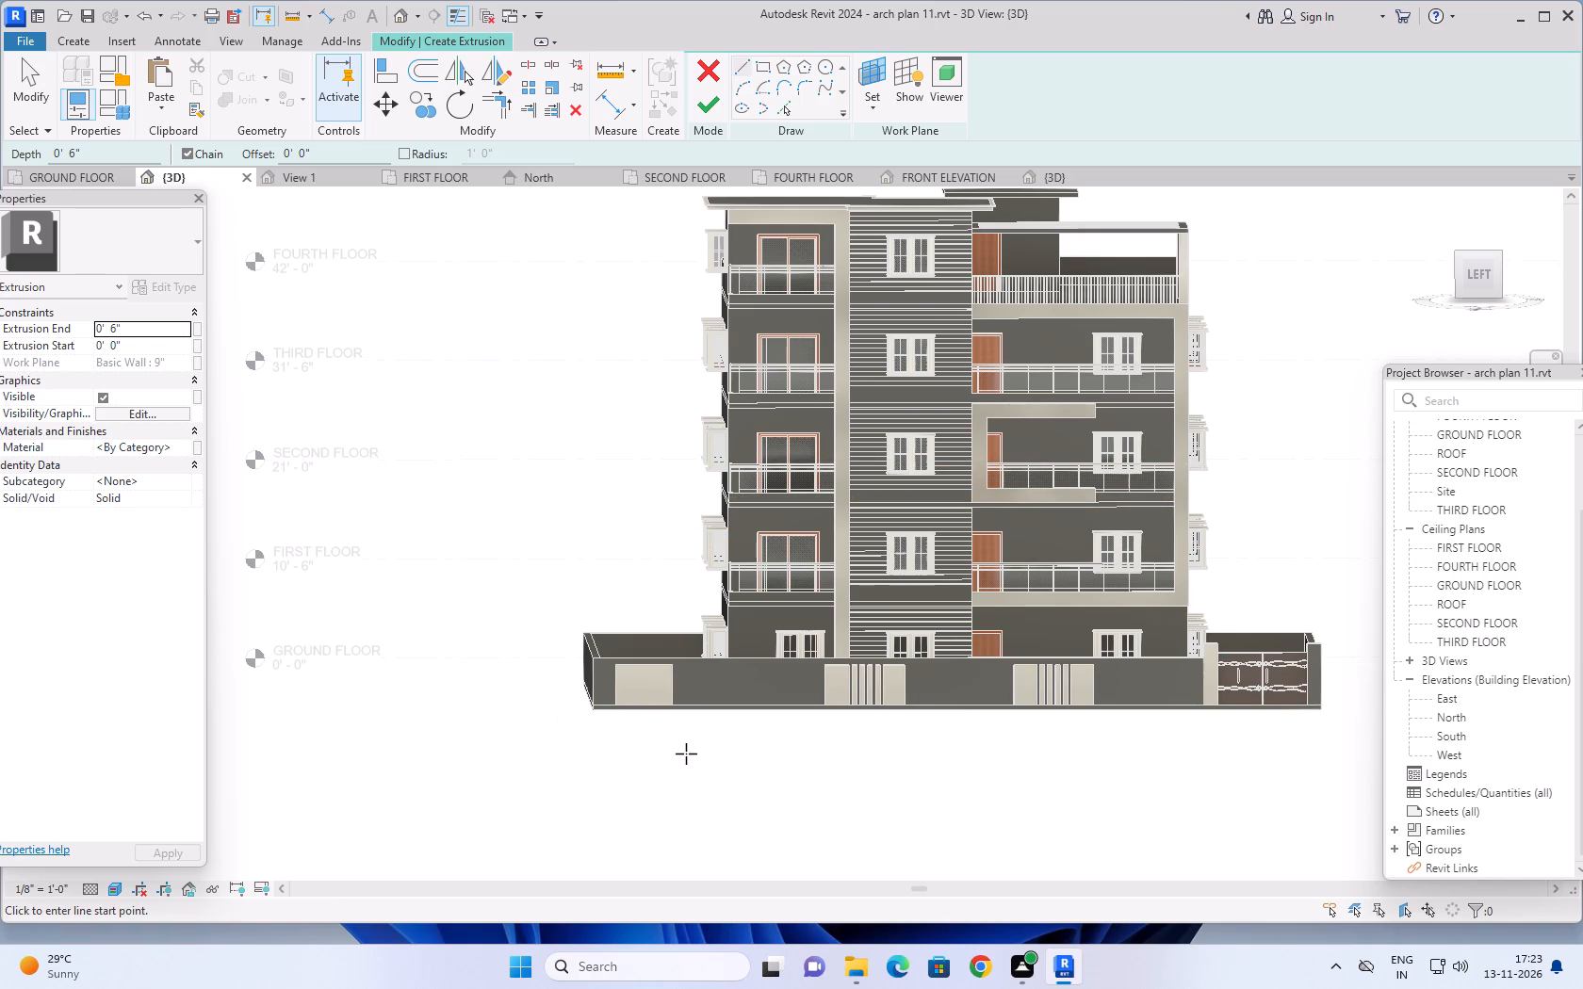
{"action": "middle_click_drag", "start_coordinate": [675, 751], "coordinate": [662, 723], "text": "shift"}
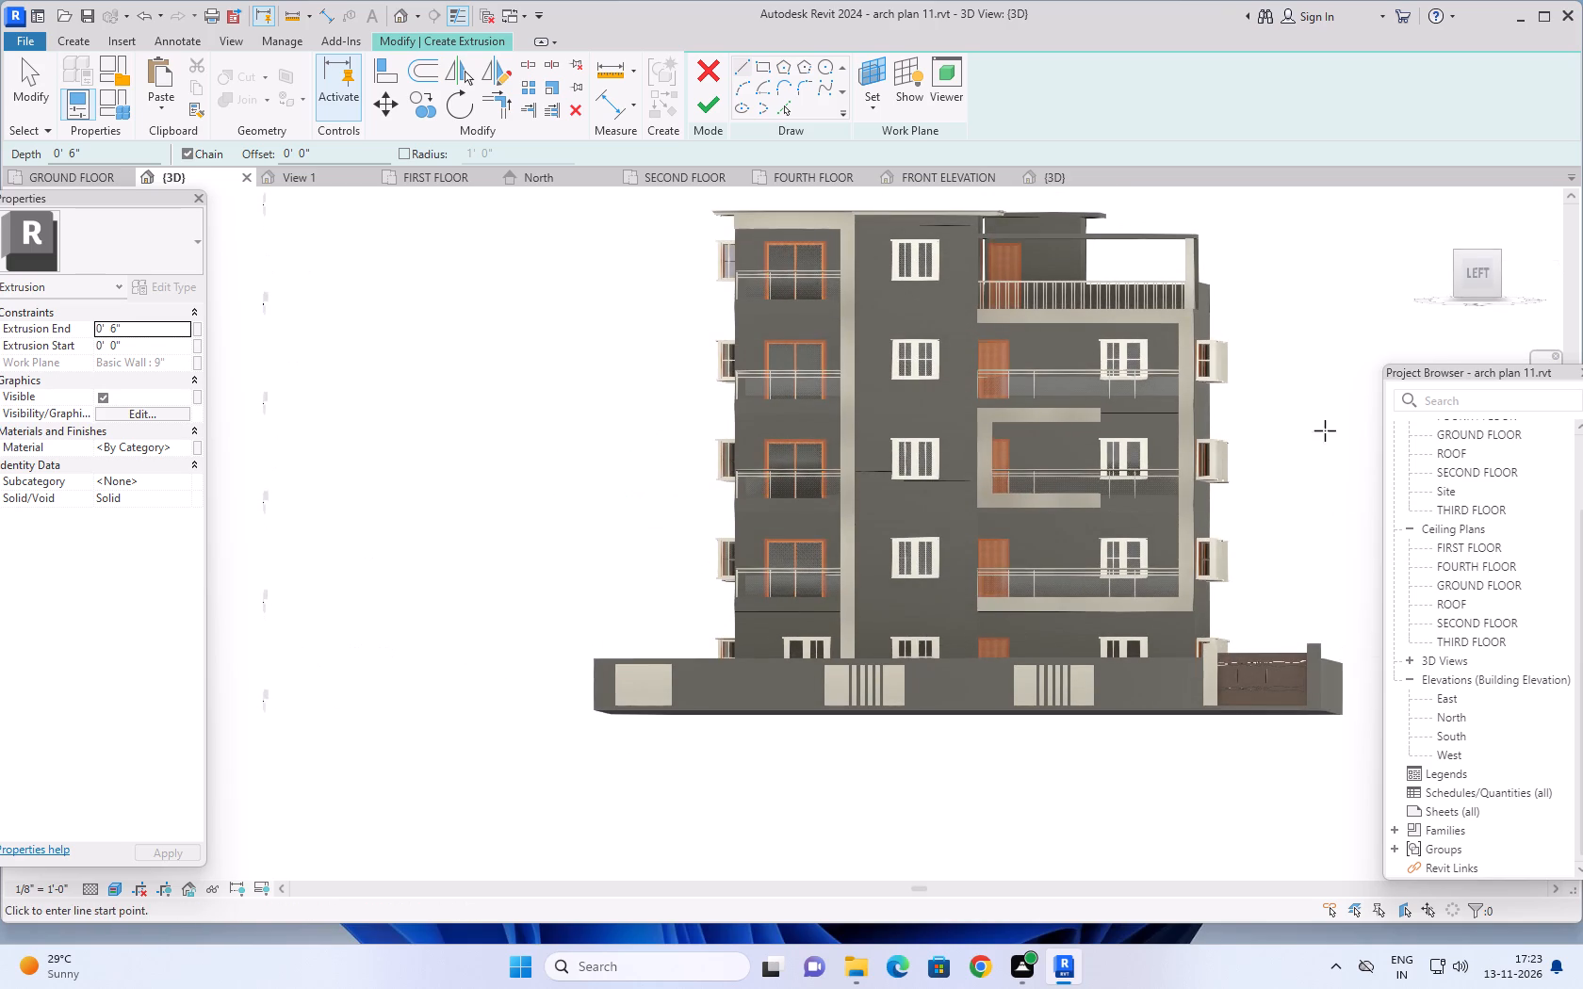
In the straight-on Left view, sketch a thin horizontal rectangle about 16'-2" long from the plain end panel's edge to the nearest grooved panel.
{"action": "left_click", "coordinate": [1477, 266]}
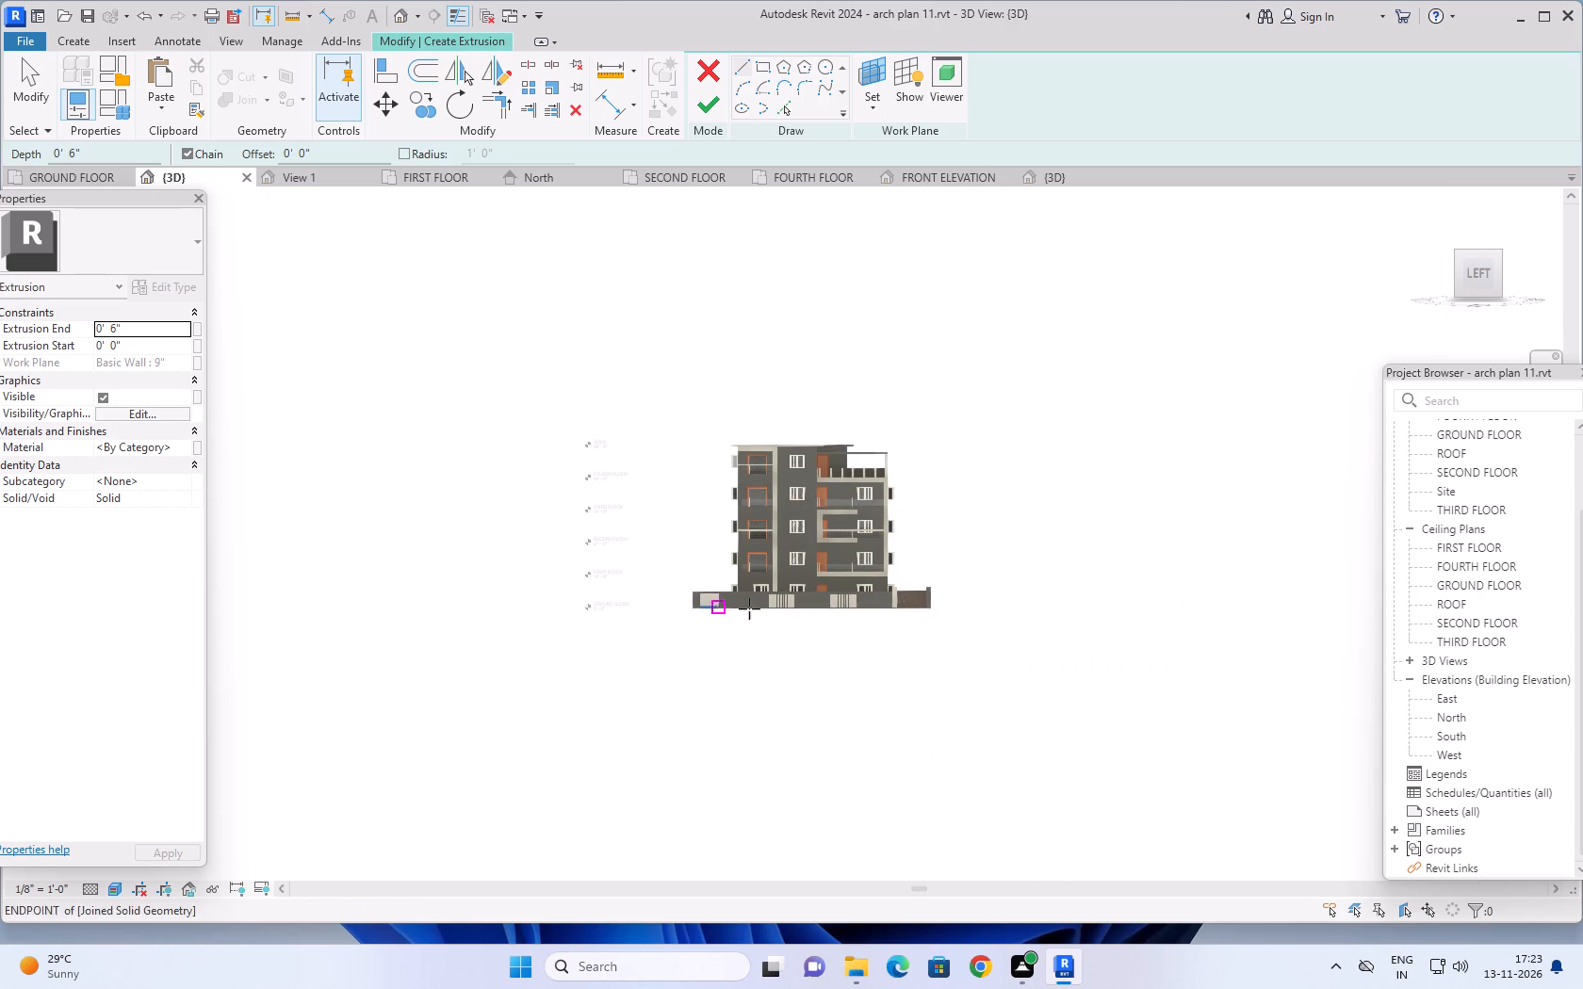
{"action": "scroll", "coordinate": [820, 626], "scroll_direction": "up", "scroll_amount": 4}
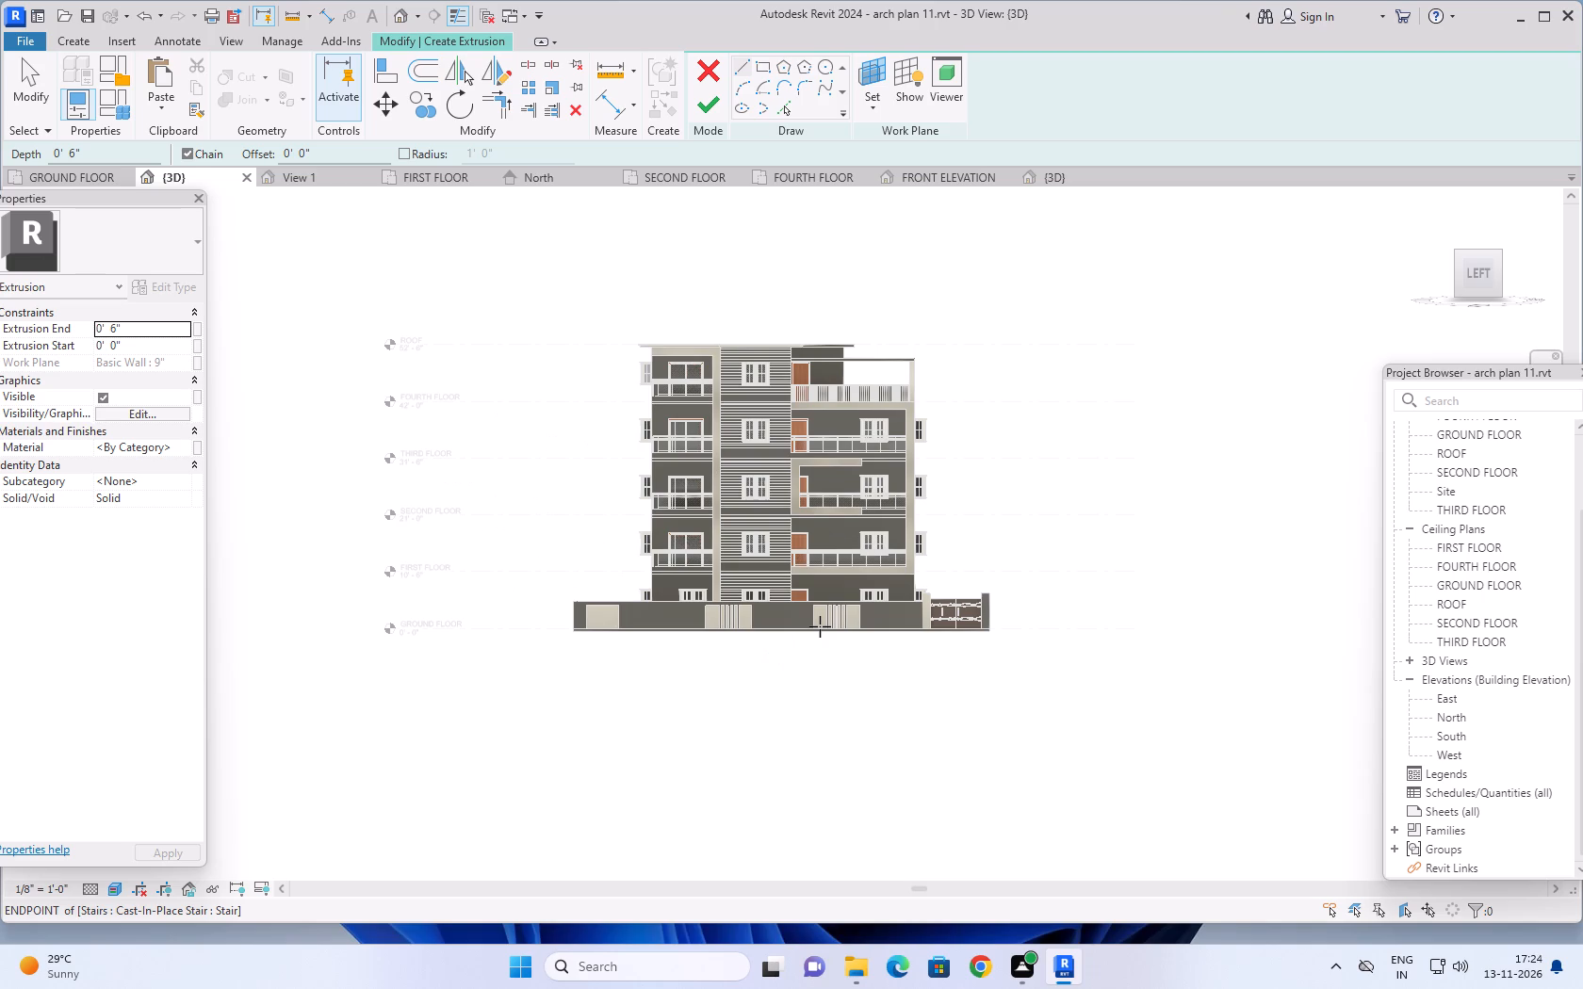
{"action": "scroll", "coordinate": [597, 640], "scroll_direction": "up", "scroll_amount": 3}
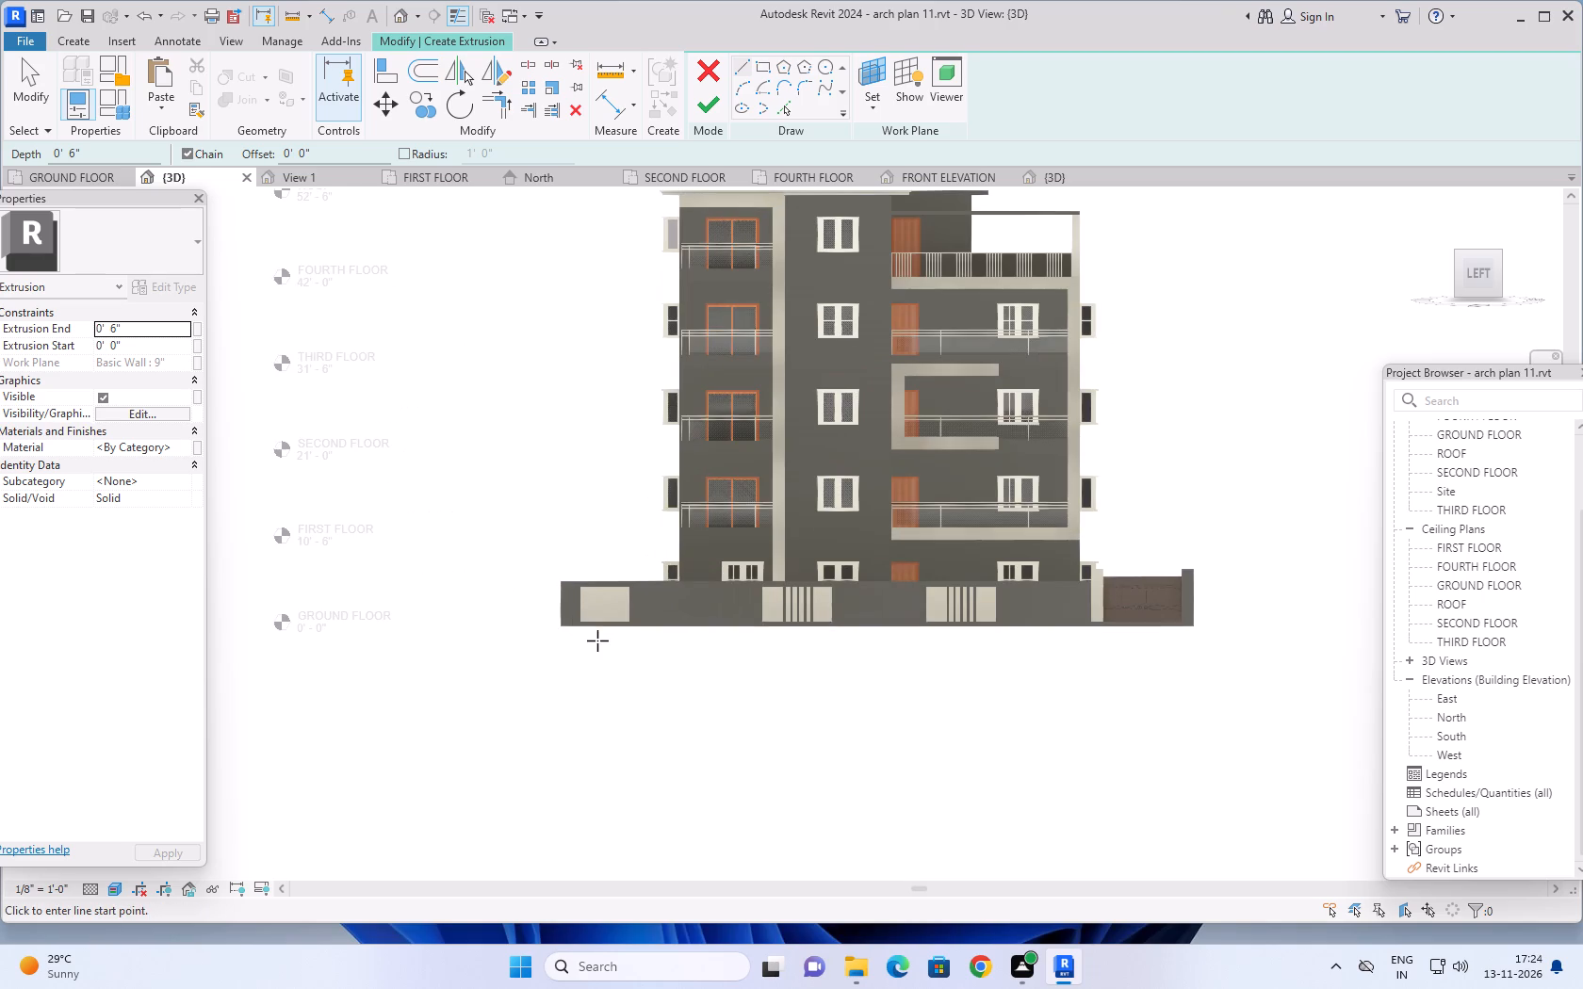
{"action": "scroll", "coordinate": [632, 695], "scroll_direction": "up", "scroll_amount": 5}
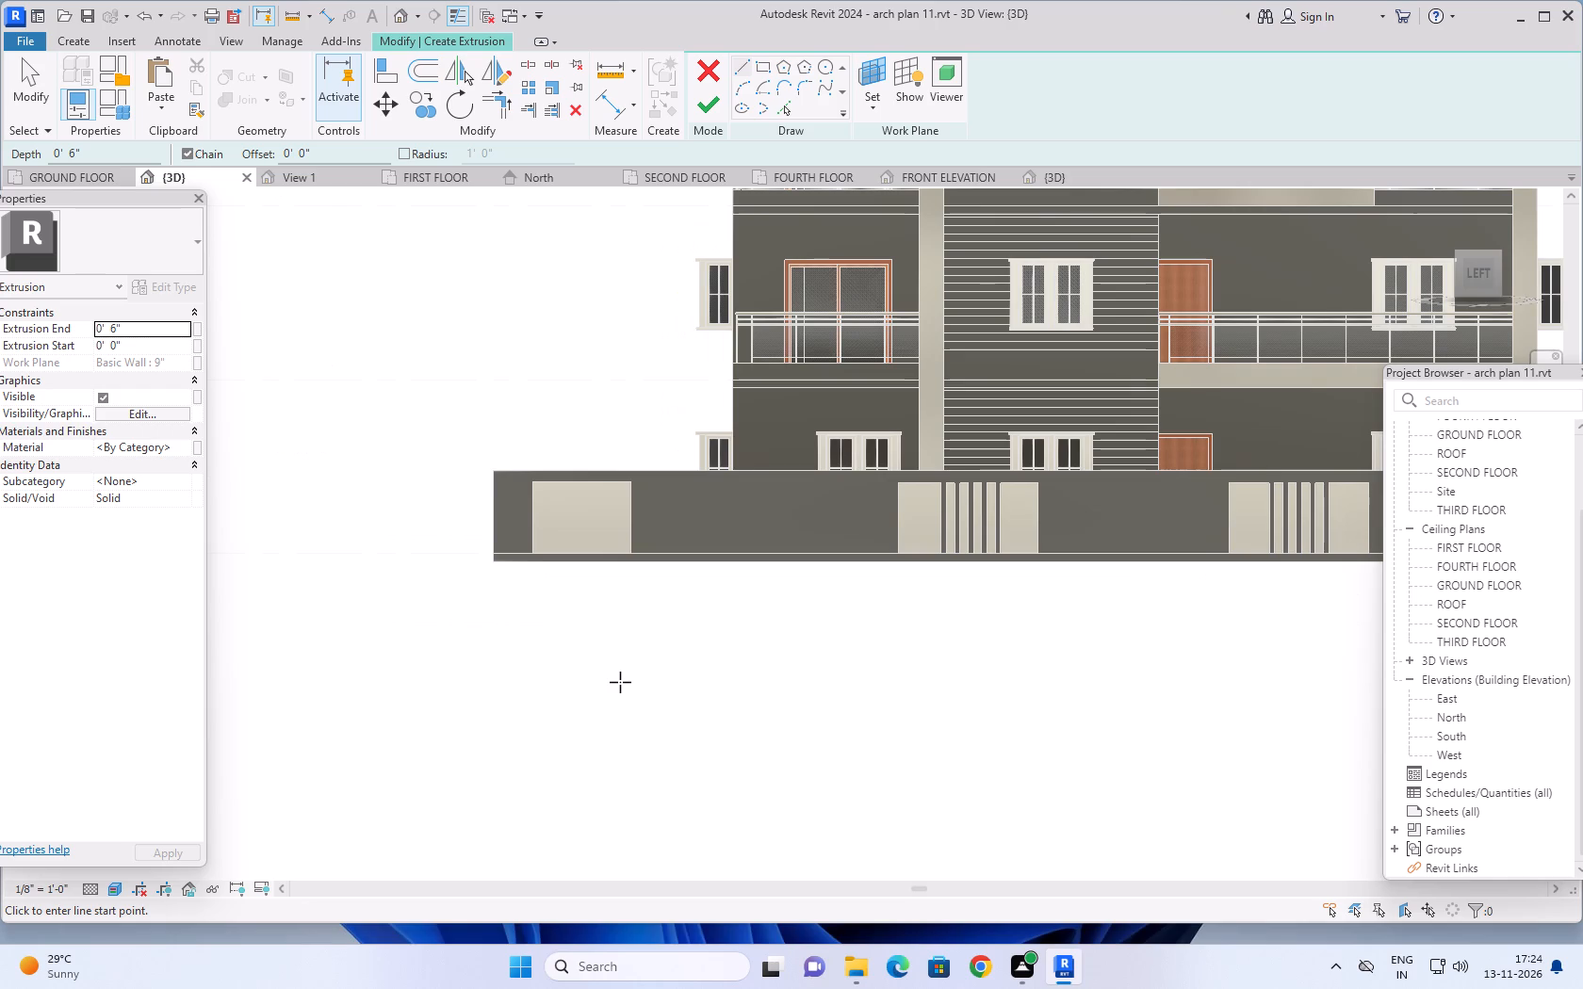
{"action": "middle_click_drag", "start_coordinate": [625, 659], "coordinate": [615, 713]}
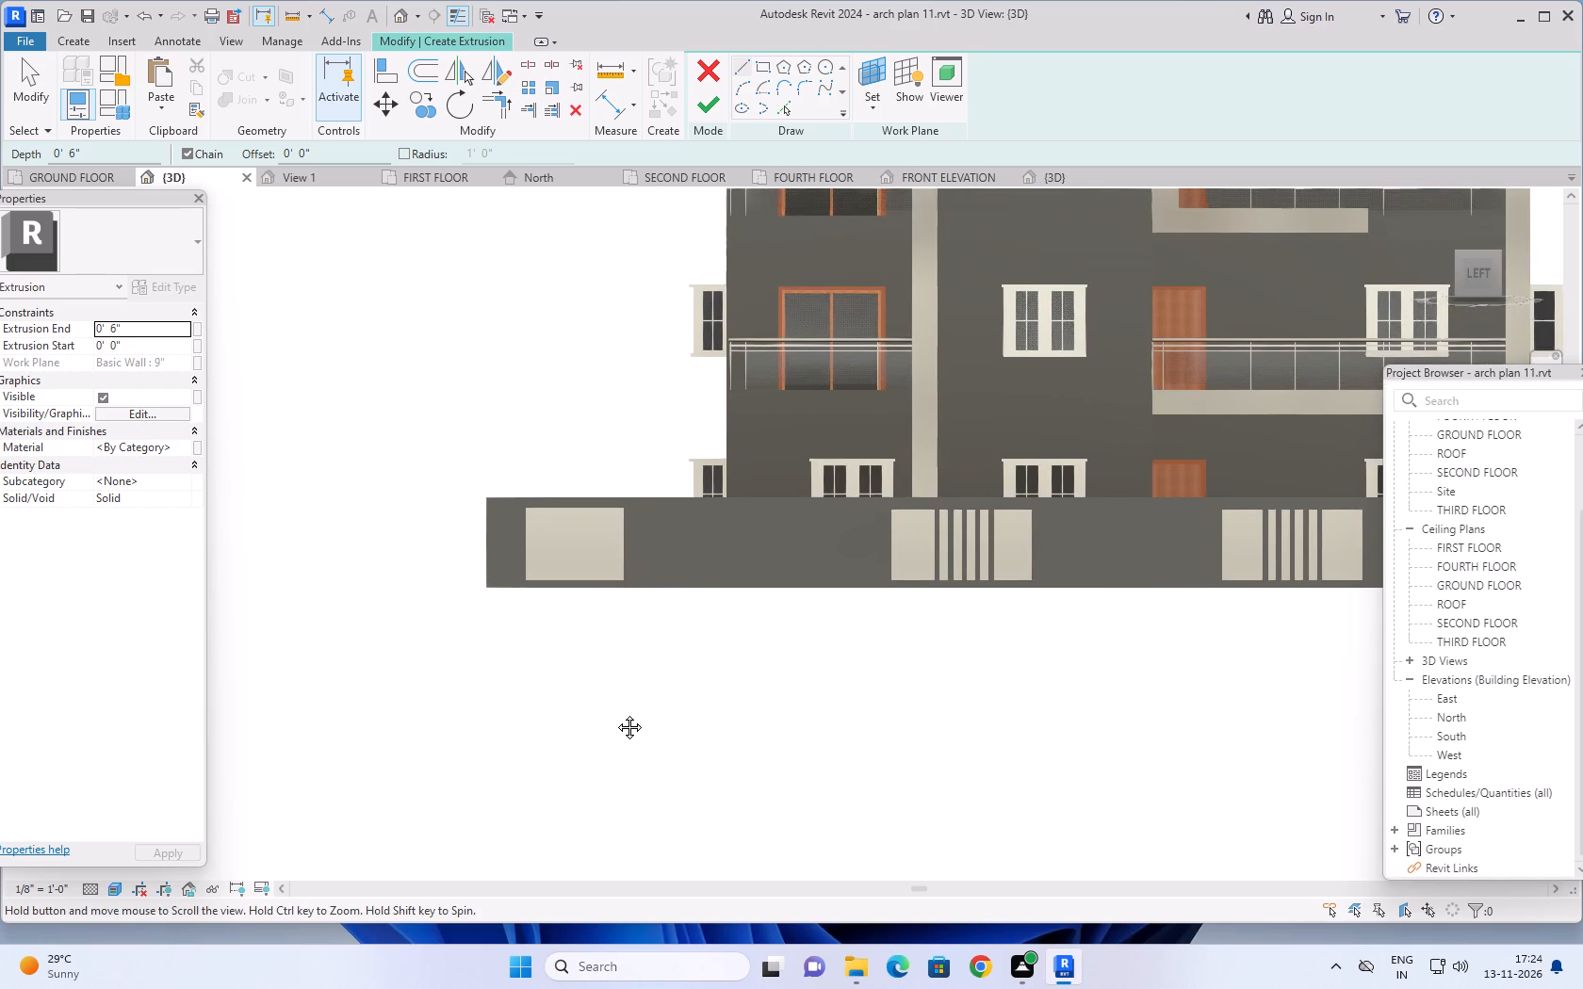
{"action": "middle_click_drag", "start_coordinate": [615, 713], "coordinate": [608, 763]}
{"action": "scroll", "coordinate": [622, 628], "scroll_direction": "up", "scroll_amount": 6}
{"action": "scroll", "coordinate": [607, 620], "scroll_direction": "down", "scroll_amount": 1}
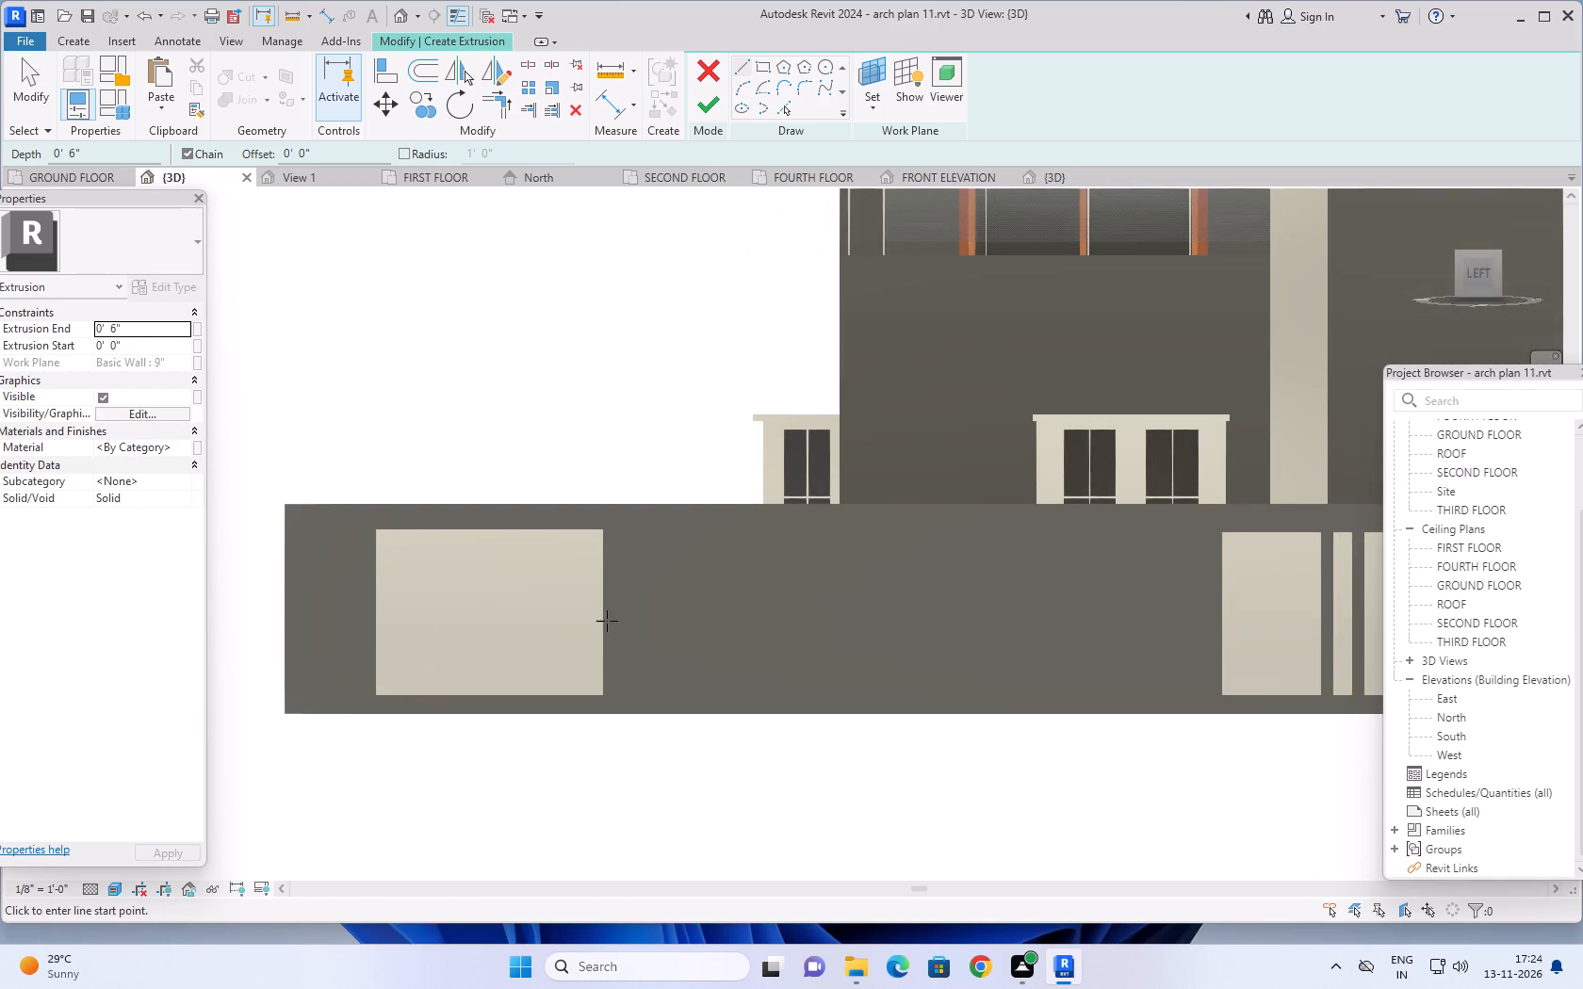
{"action": "scroll", "coordinate": [607, 621], "scroll_direction": "down", "scroll_amount": 1}
{"action": "middle_click_drag", "start_coordinate": [752, 857], "coordinate": [659, 856]}
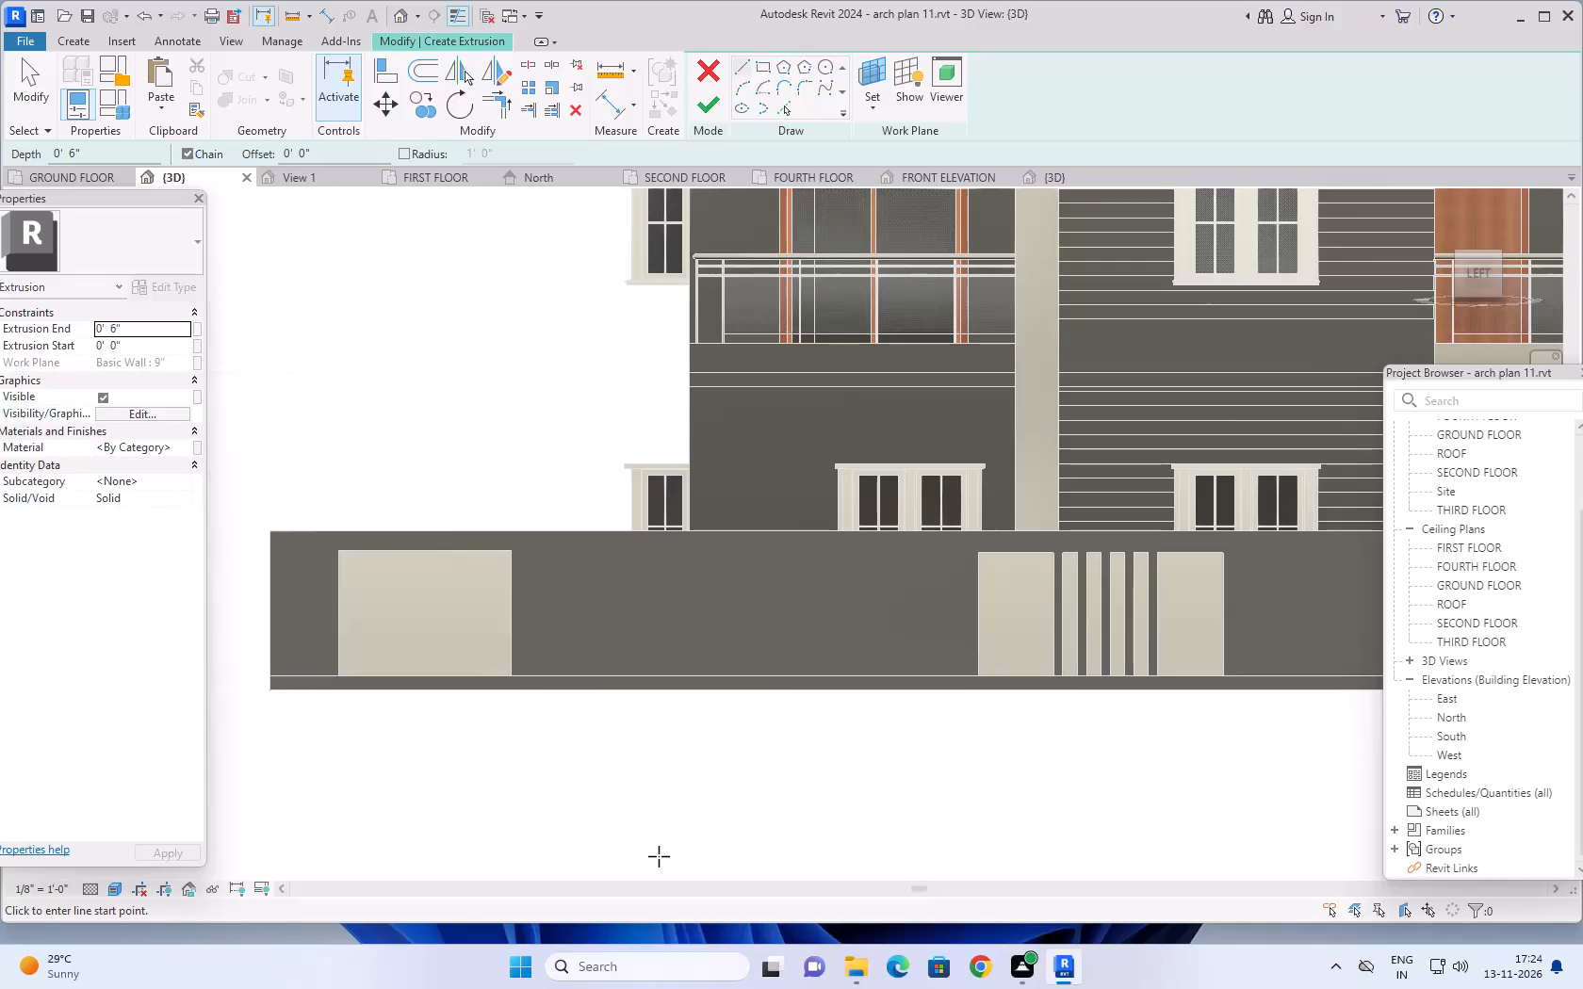
{"action": "scroll", "coordinate": [735, 800], "scroll_direction": "down", "scroll_amount": 2}
{"action": "middle_click_drag", "start_coordinate": [769, 787], "coordinate": [683, 787]}
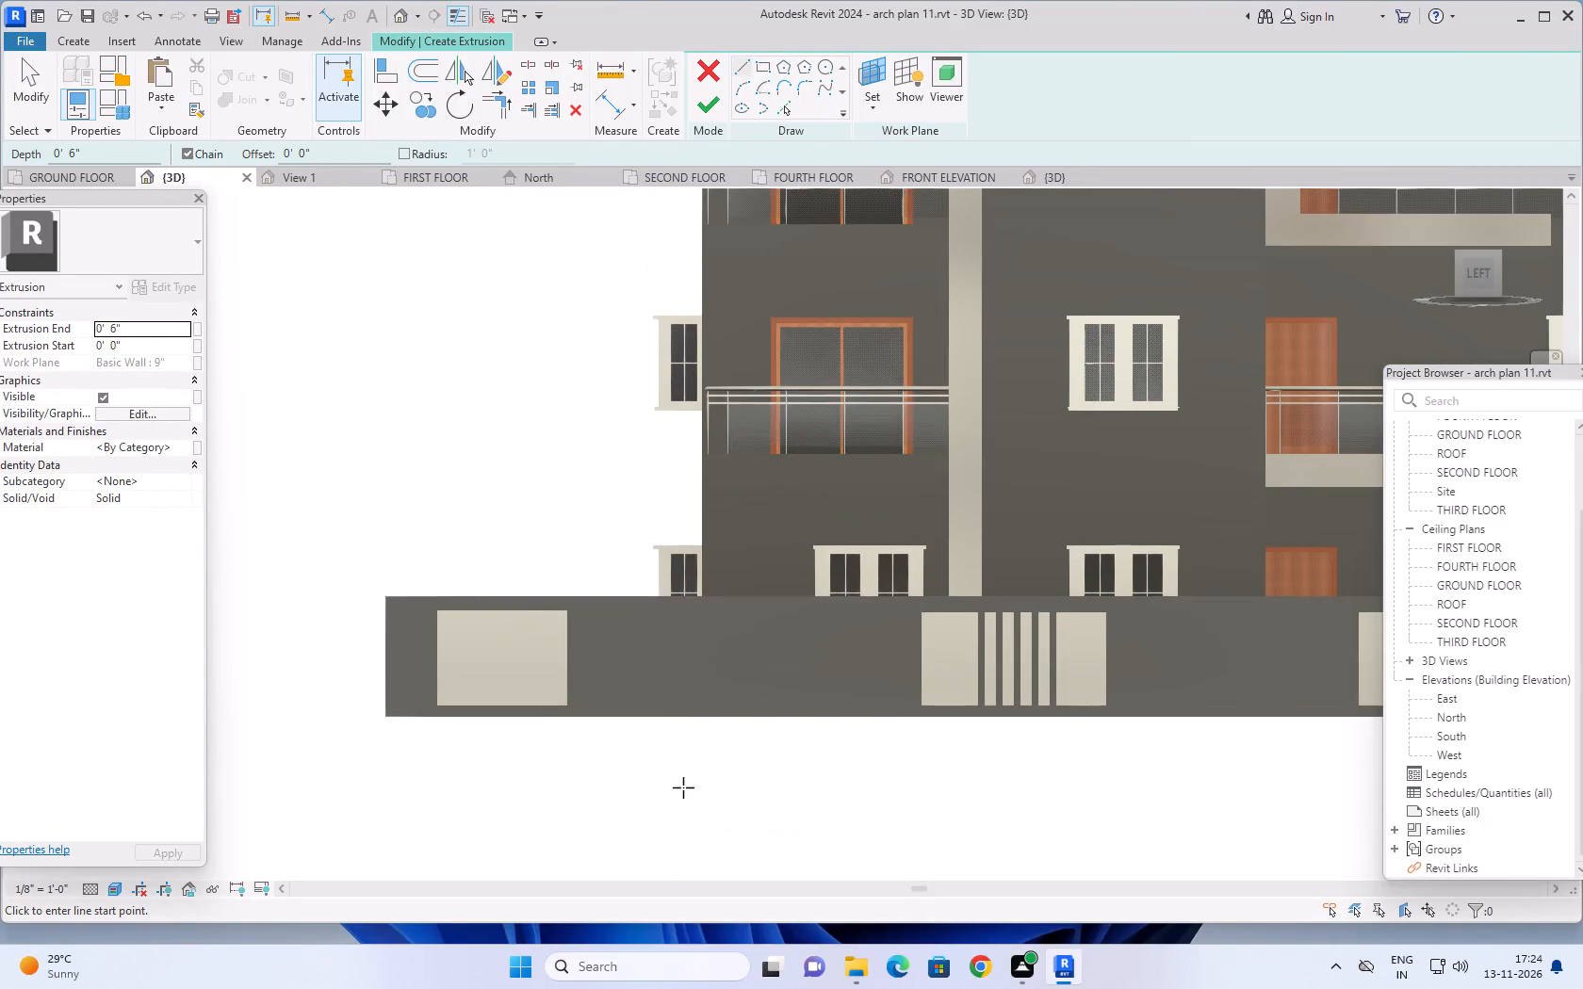
{"action": "middle_click_drag", "start_coordinate": [683, 787], "coordinate": [579, 788]}
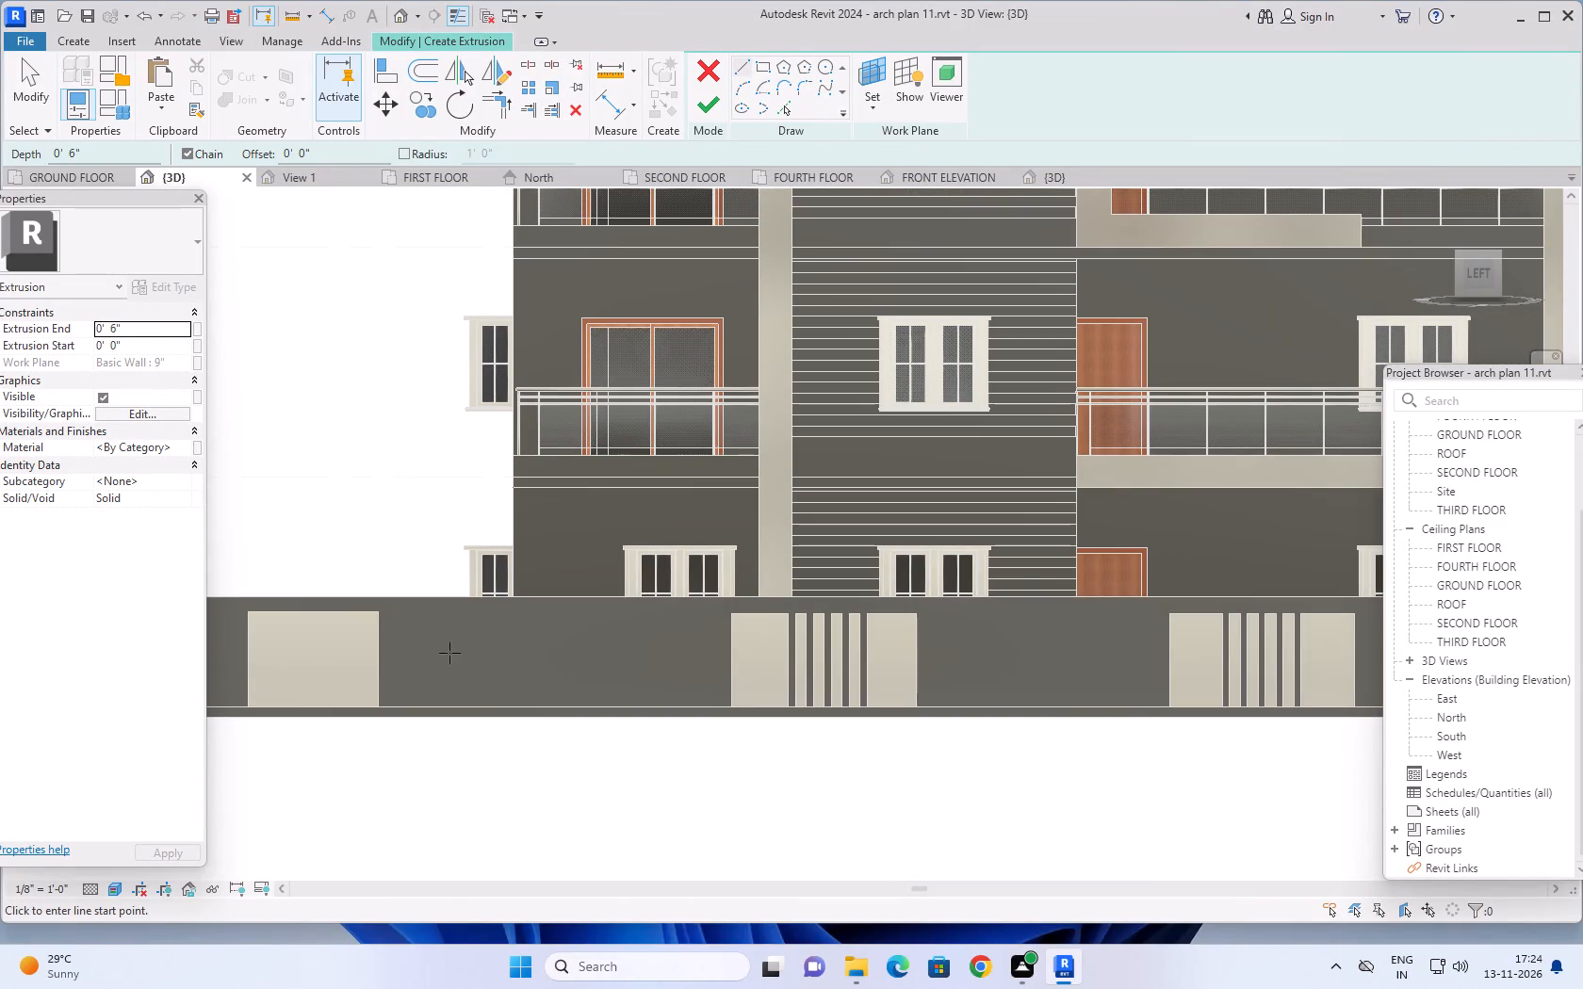
{"action": "left_click", "coordinate": [759, 65]}
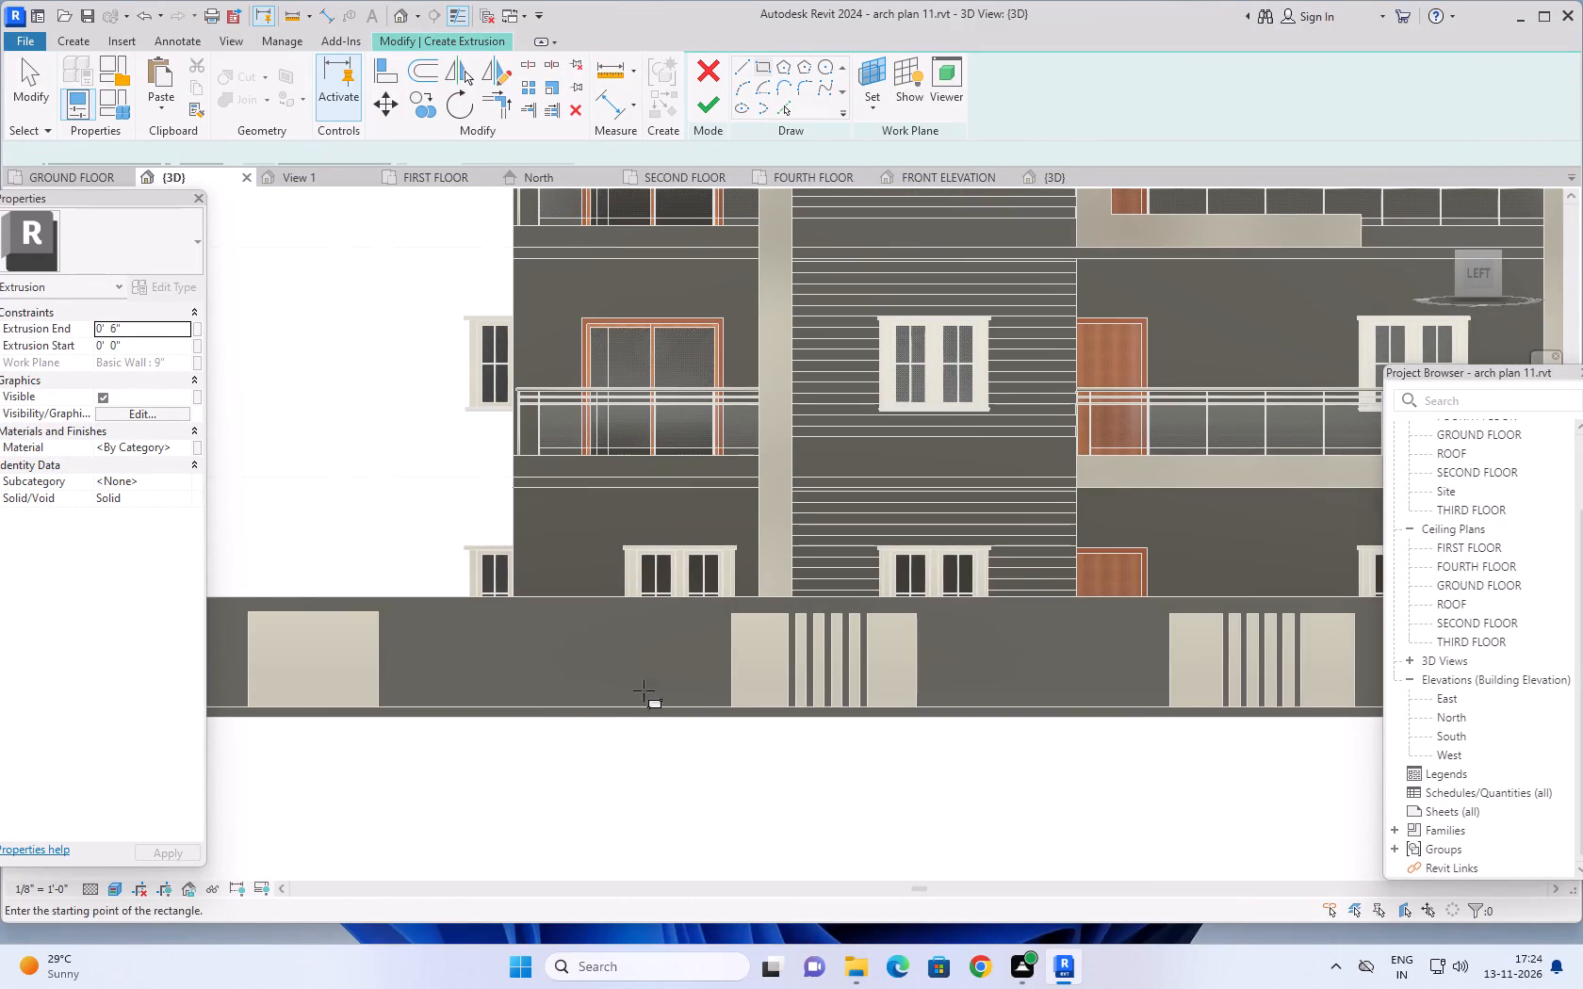
{"action": "left_click", "coordinate": [376, 661]}
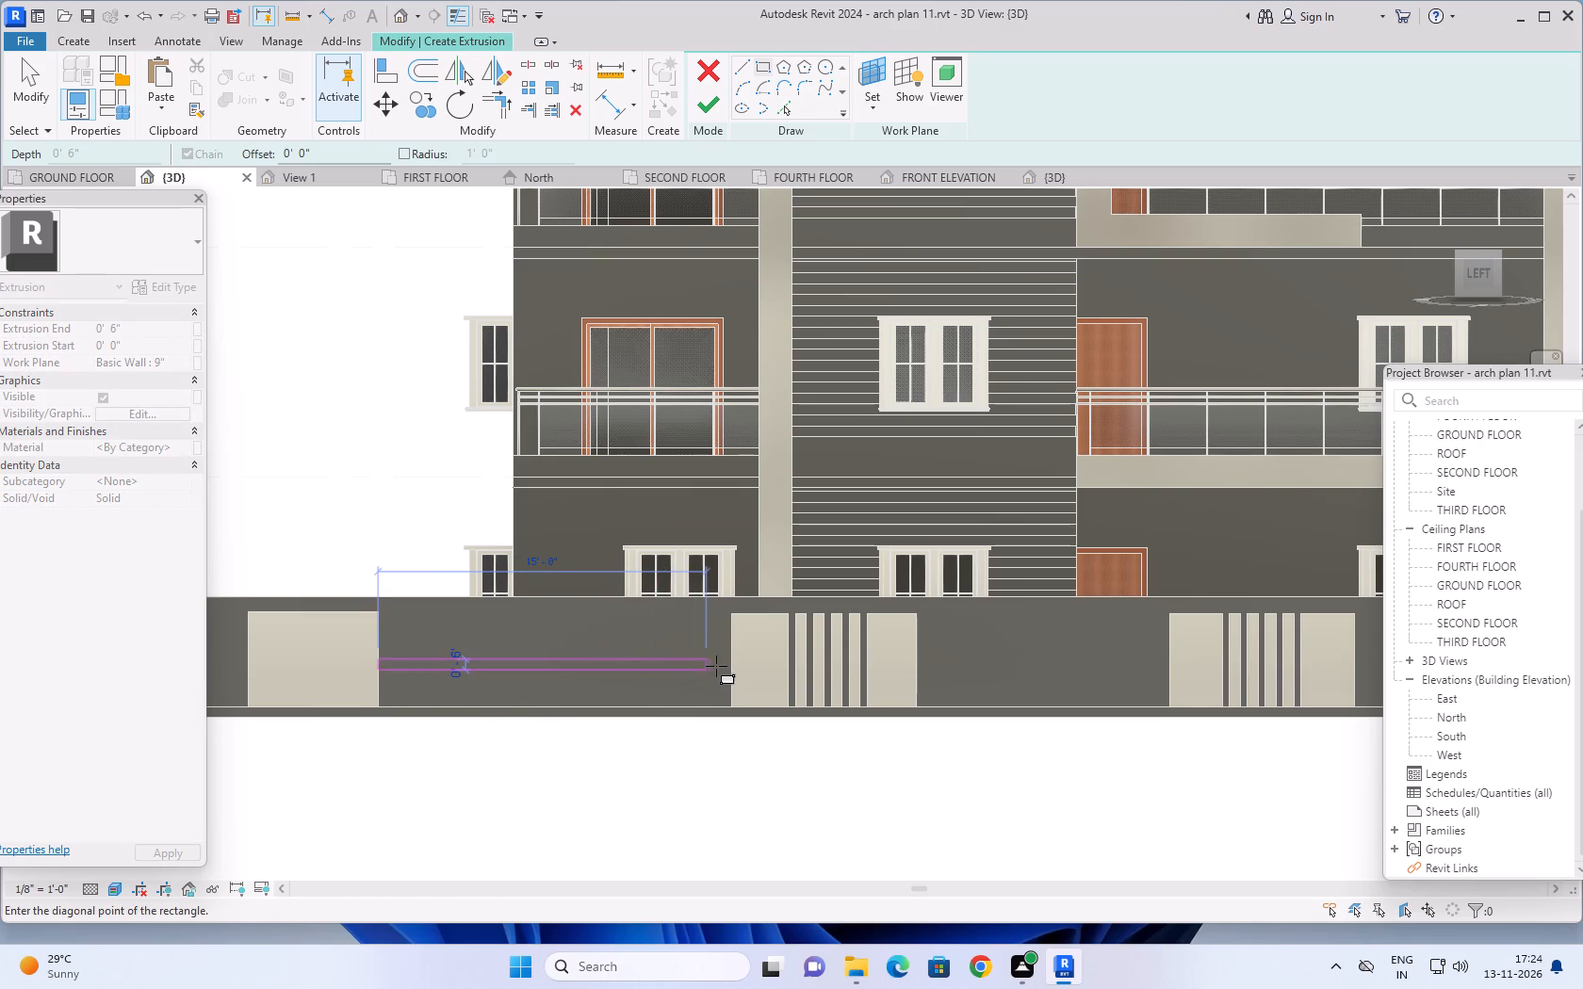
{"action": "scroll", "coordinate": [735, 665], "scroll_direction": "up", "scroll_amount": 6}
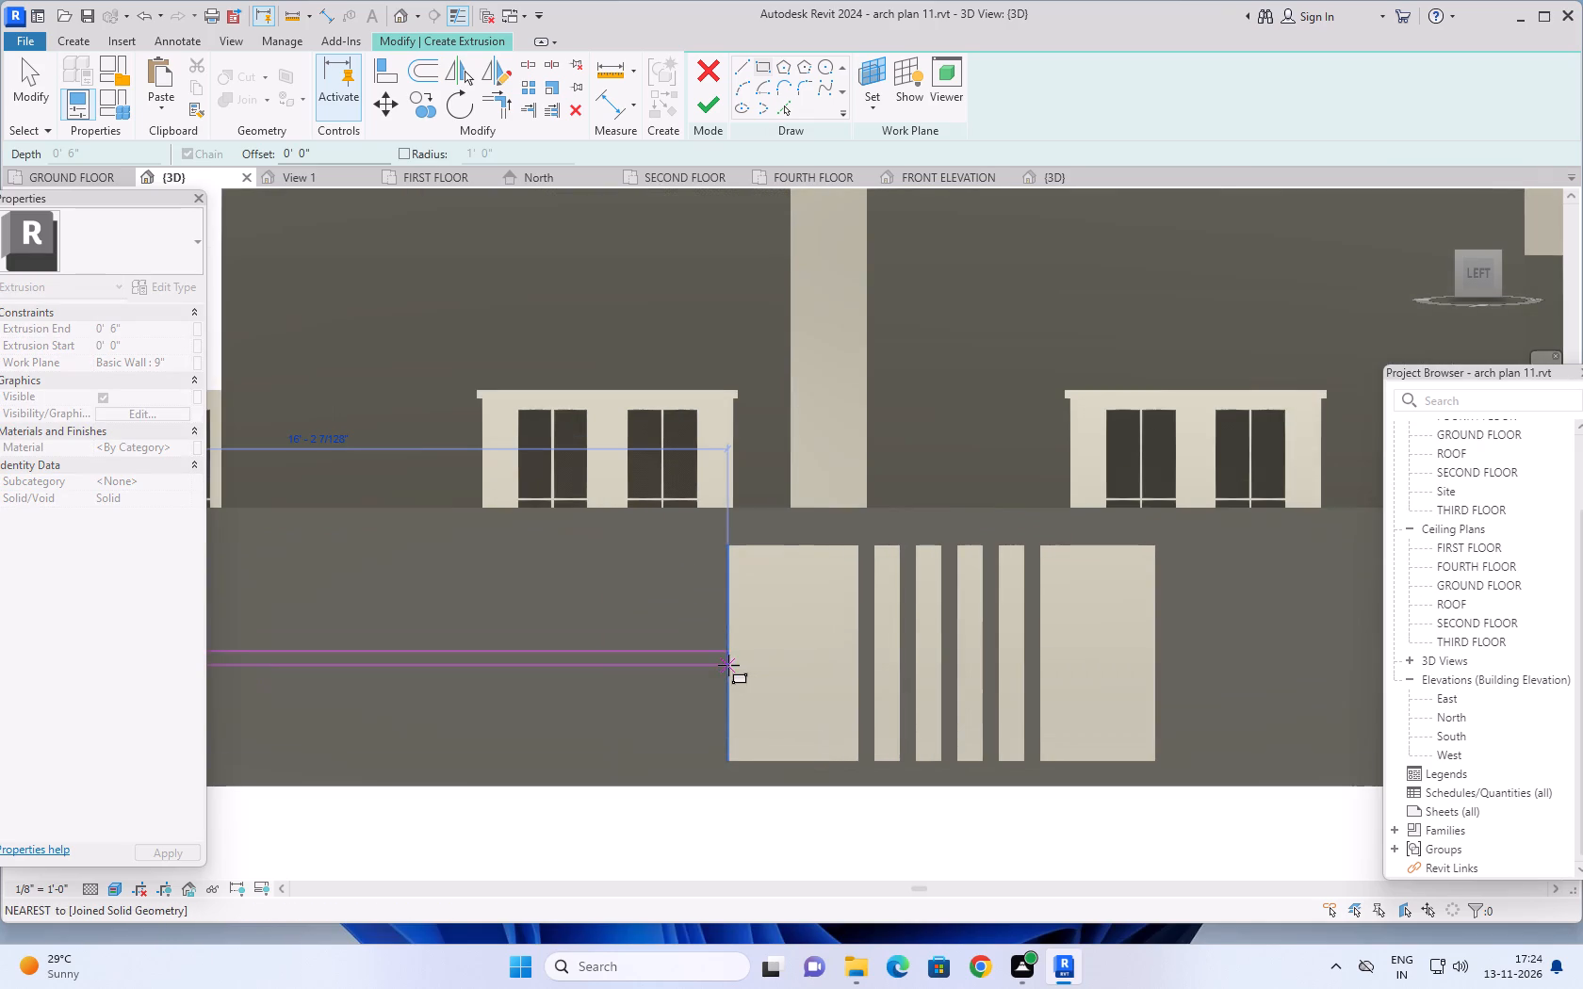
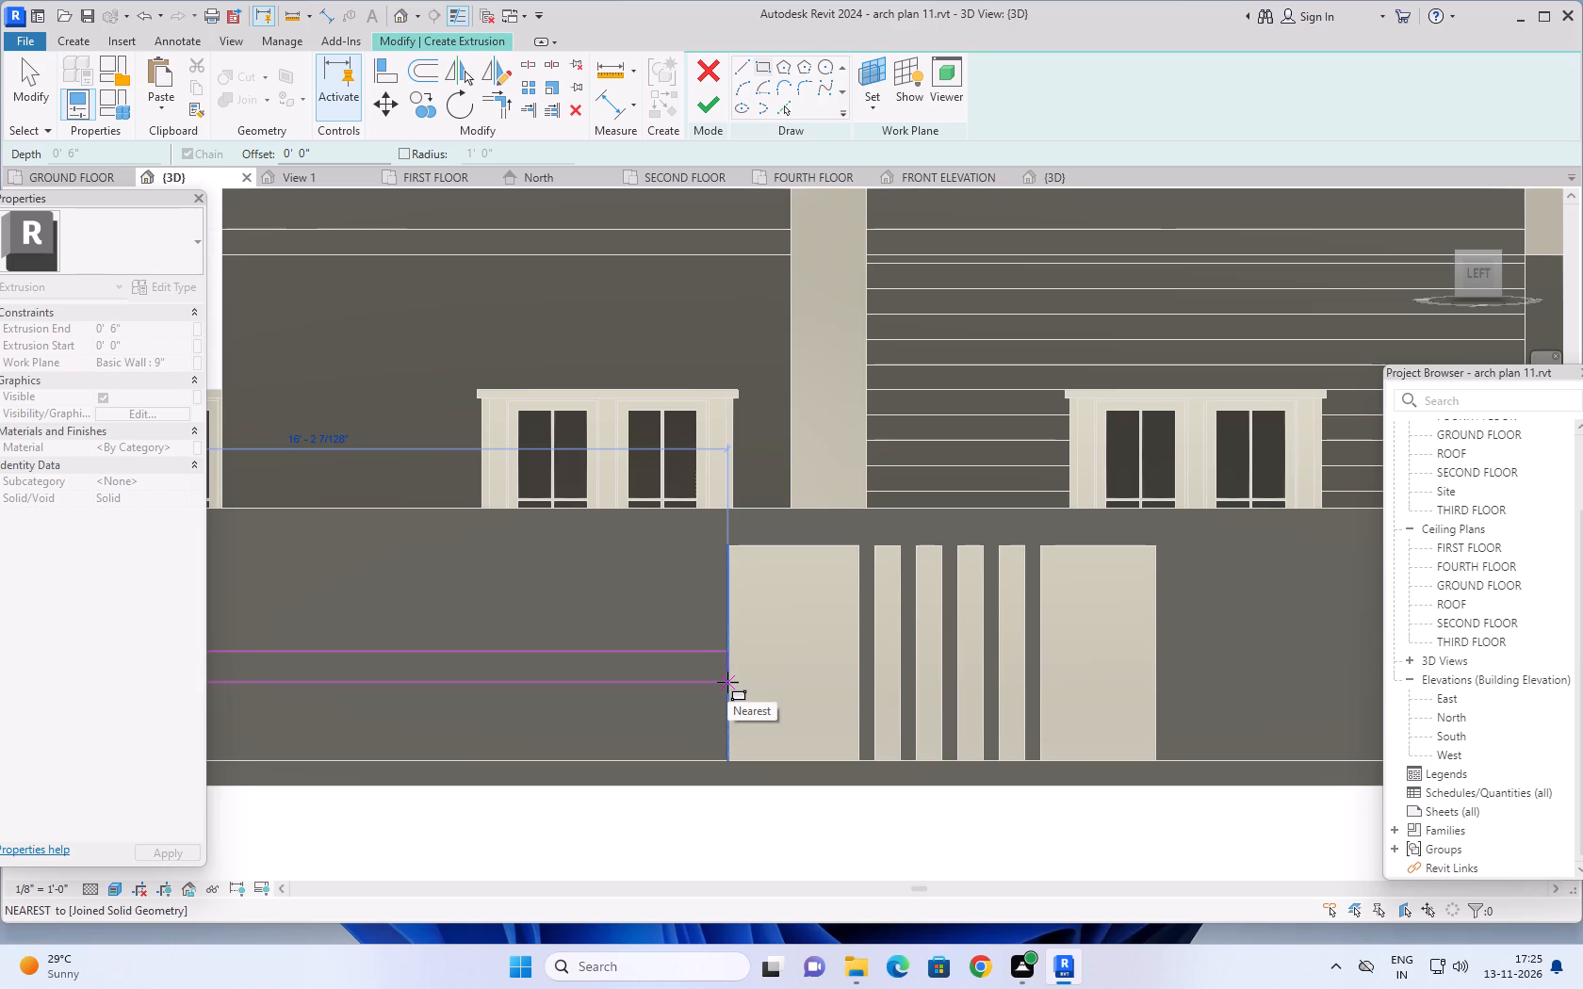
Finish the band rectangle, about 16'-2" by 6", at the nearest grooved panel's edge and leave the rectangle tool.
{"action": "scroll", "coordinate": [727, 682], "scroll_direction": "up", "scroll_amount": 3}
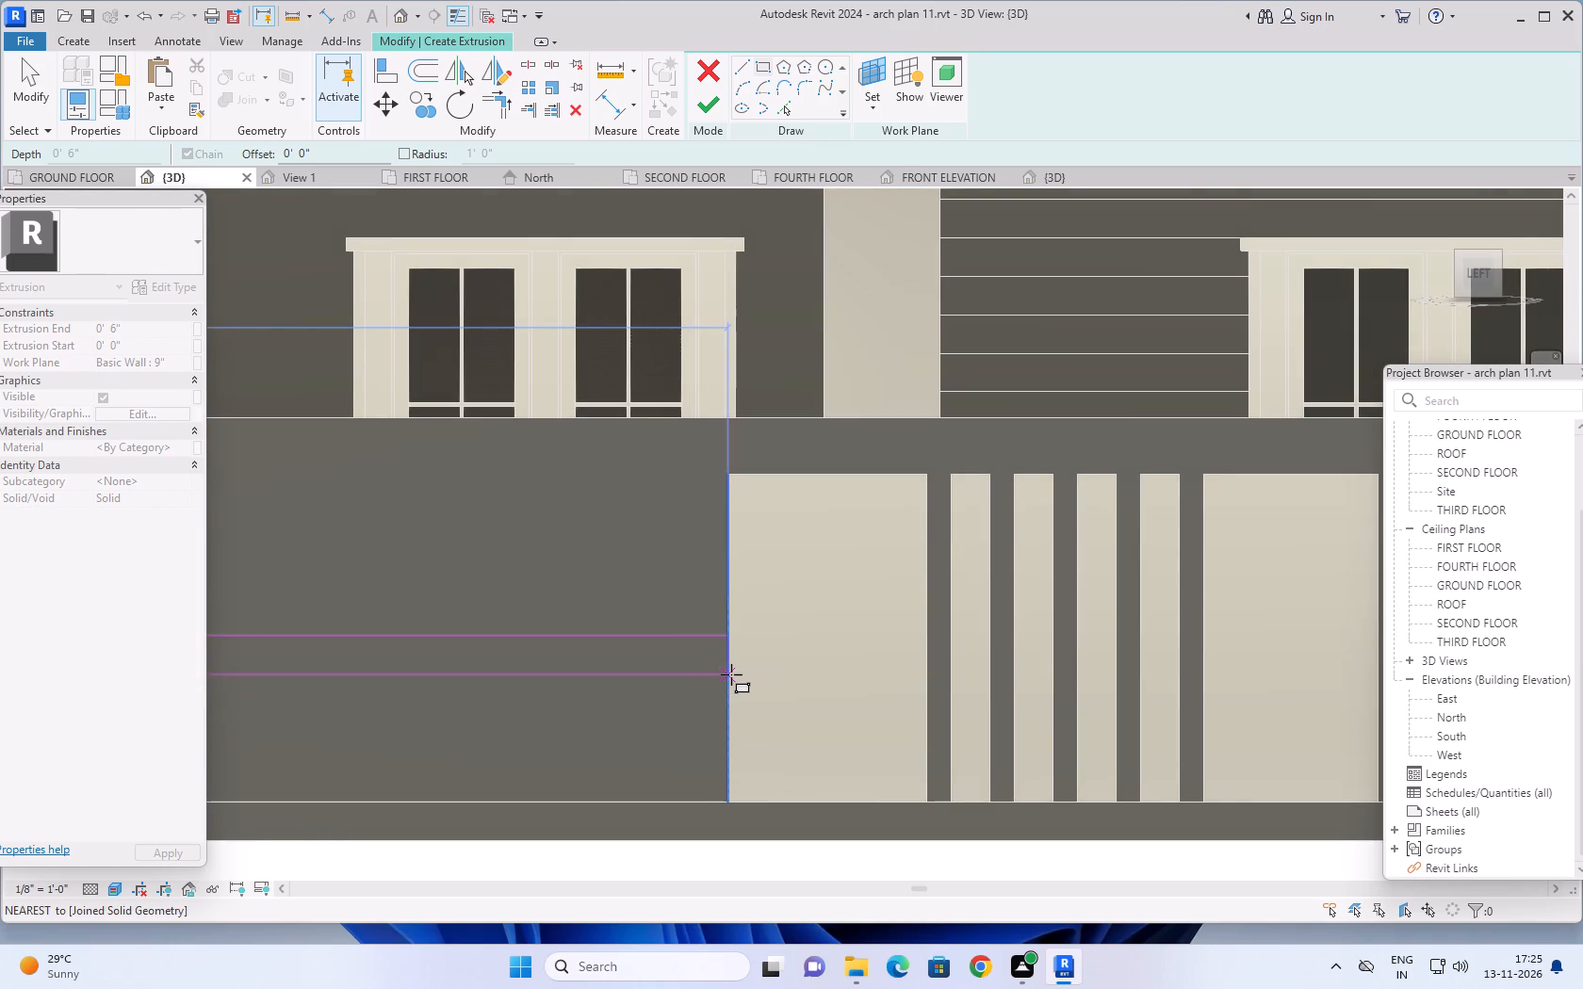
{"action": "left_click", "coordinate": [731, 674]}
{"action": "scroll", "coordinate": [701, 719], "scroll_direction": "down", "scroll_amount": 4}
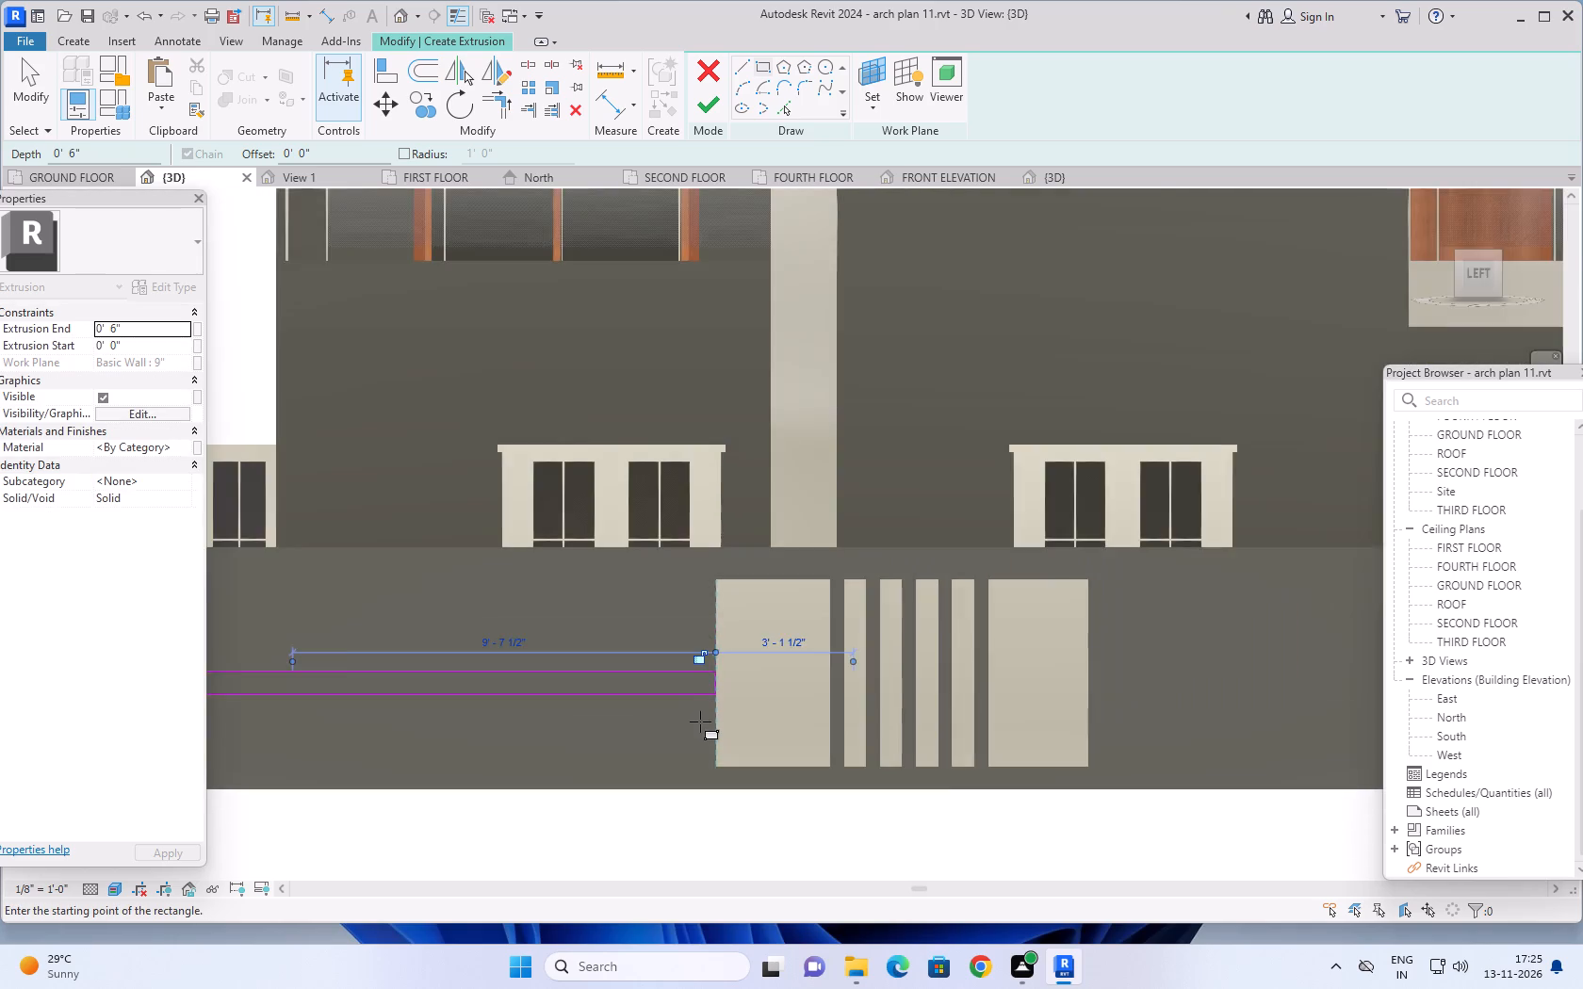
{"action": "scroll", "coordinate": [700, 721], "scroll_direction": "down", "scroll_amount": 3}
{"action": "middle_click_drag", "start_coordinate": [700, 726], "coordinate": [788, 694]}
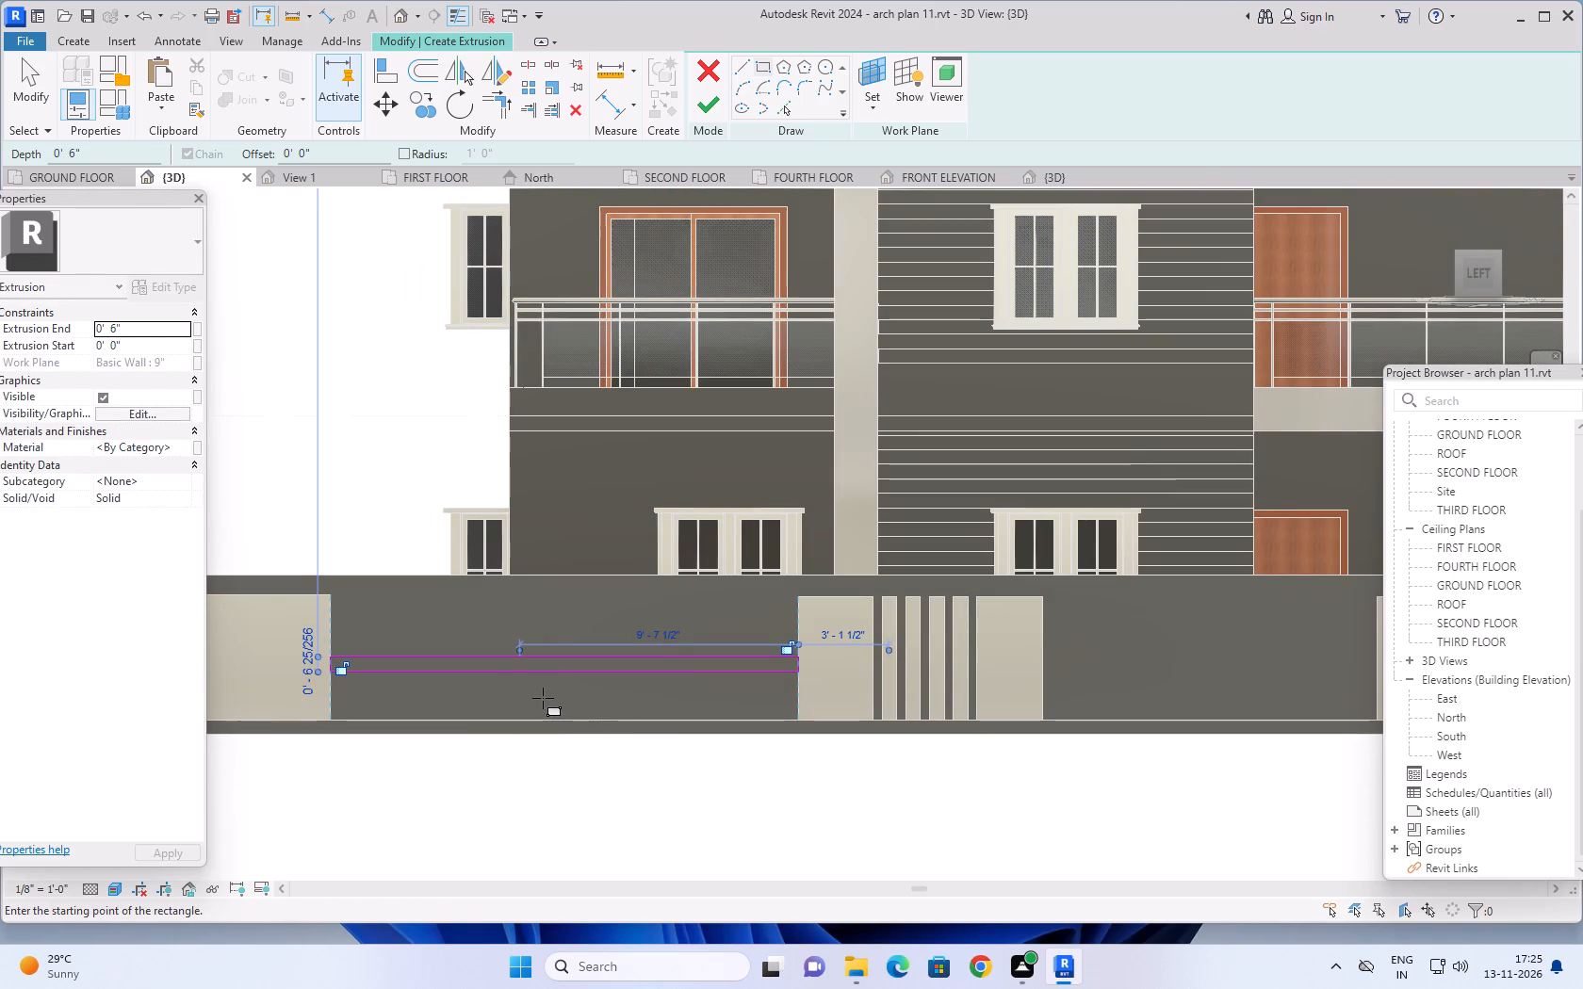
{"action": "key", "text": "Escape"}
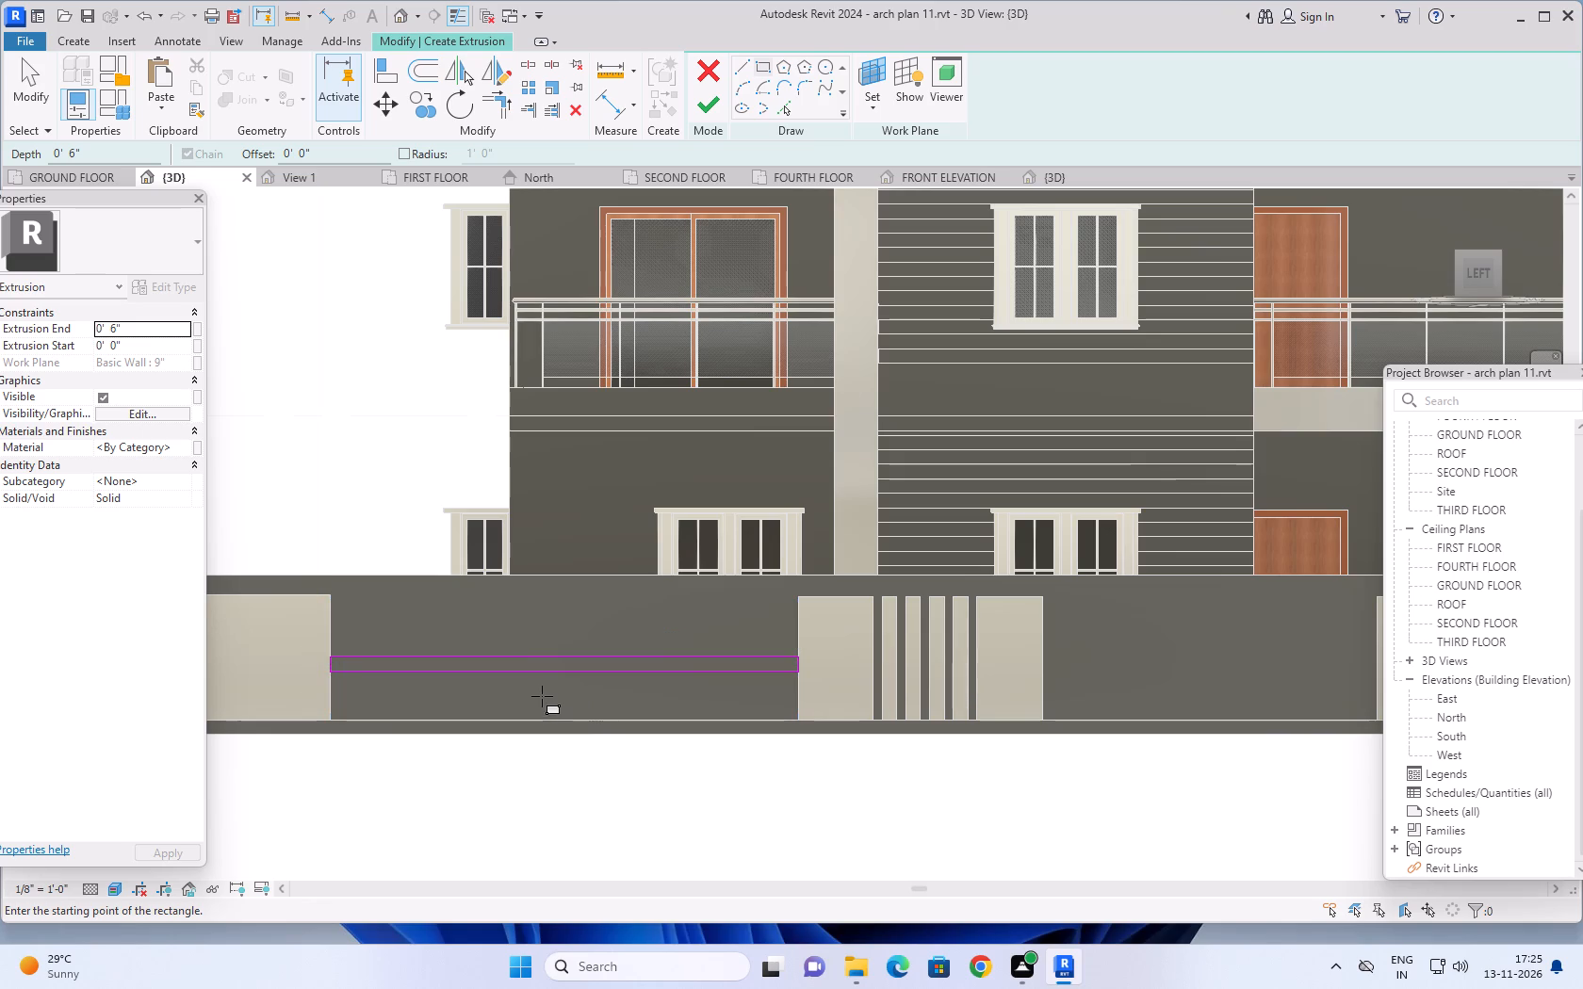
{"action": "key", "text": "Escape"}
{"action": "key", "text": "Escape"}
{"action": "key", "text": "Escape"}
Raise the top edge of the band rectangle until the profile is about 11" tall.
{"action": "scroll", "coordinate": [547, 692], "scroll_direction": "down", "scroll_amount": 2}
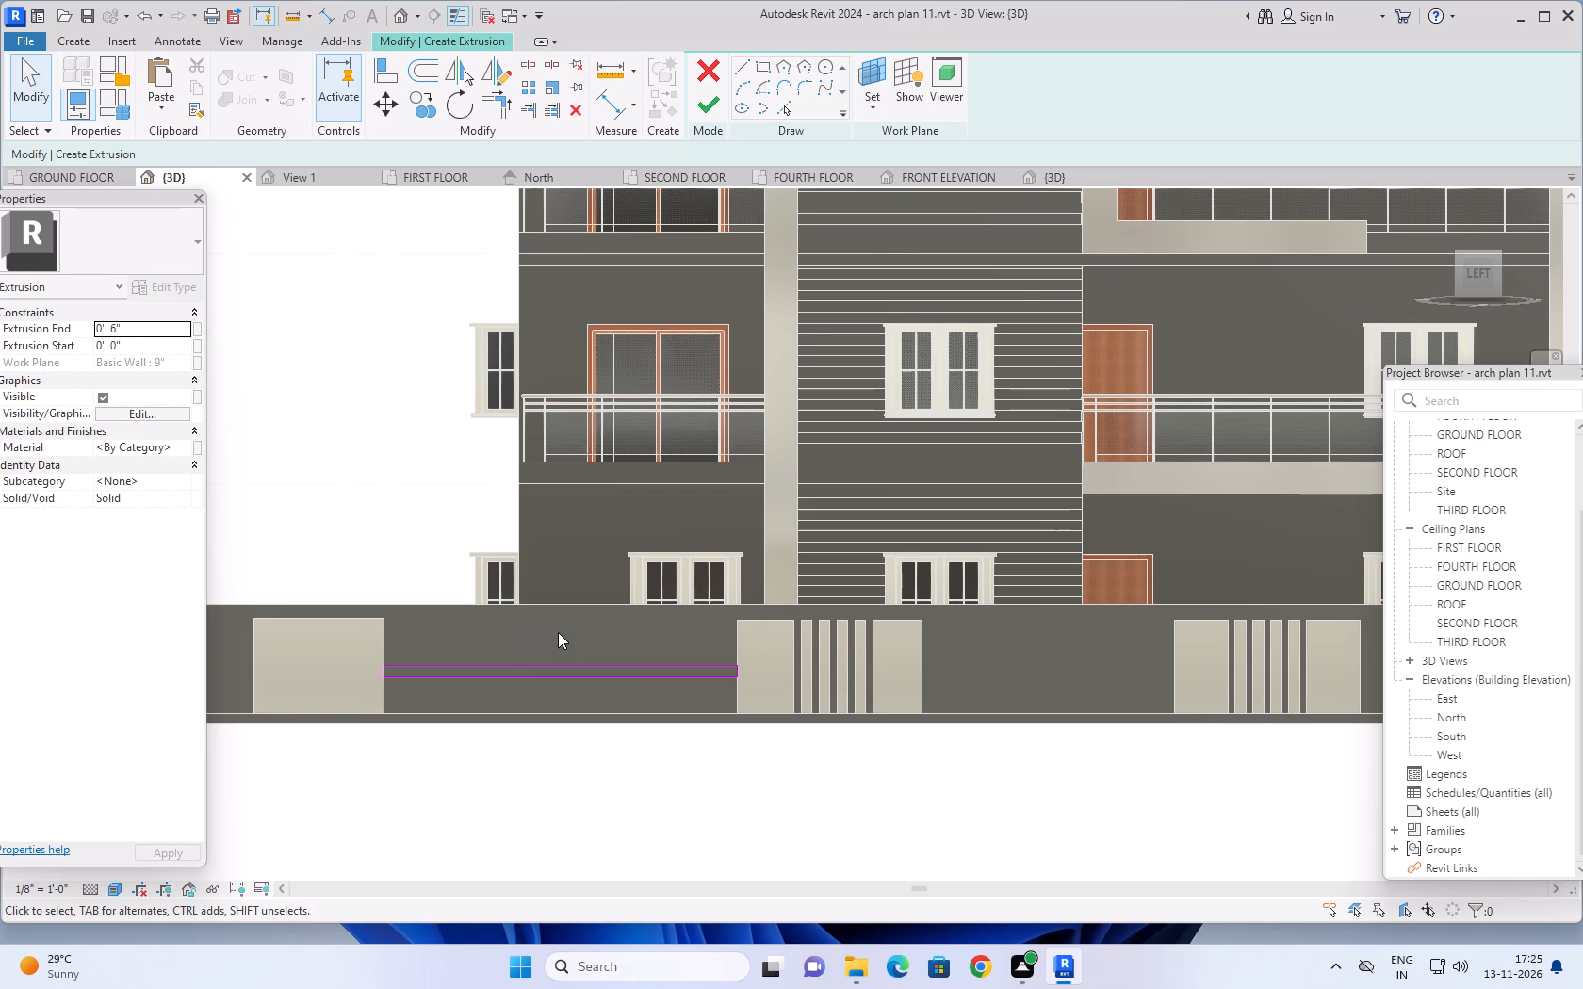
{"action": "scroll", "coordinate": [563, 631], "scroll_direction": "up", "scroll_amount": 5}
{"action": "scroll", "coordinate": [616, 660], "scroll_direction": "down", "scroll_amount": 2}
{"action": "middle_click_drag", "start_coordinate": [612, 633], "coordinate": [662, 589]}
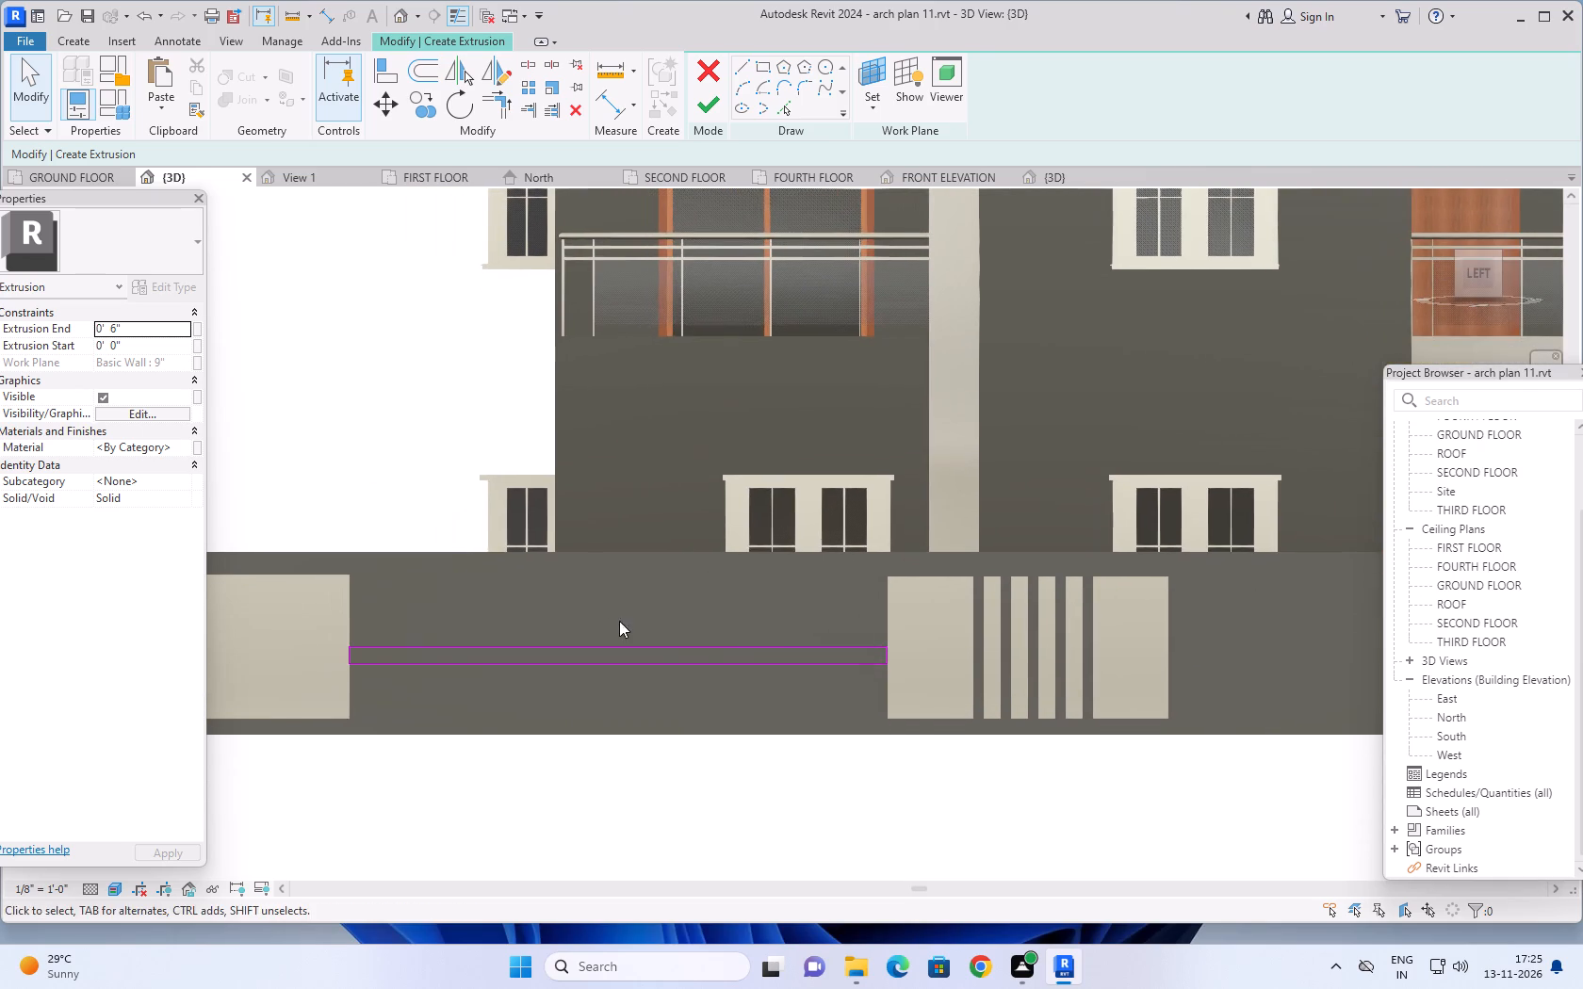
{"action": "left_click", "coordinate": [537, 651]}
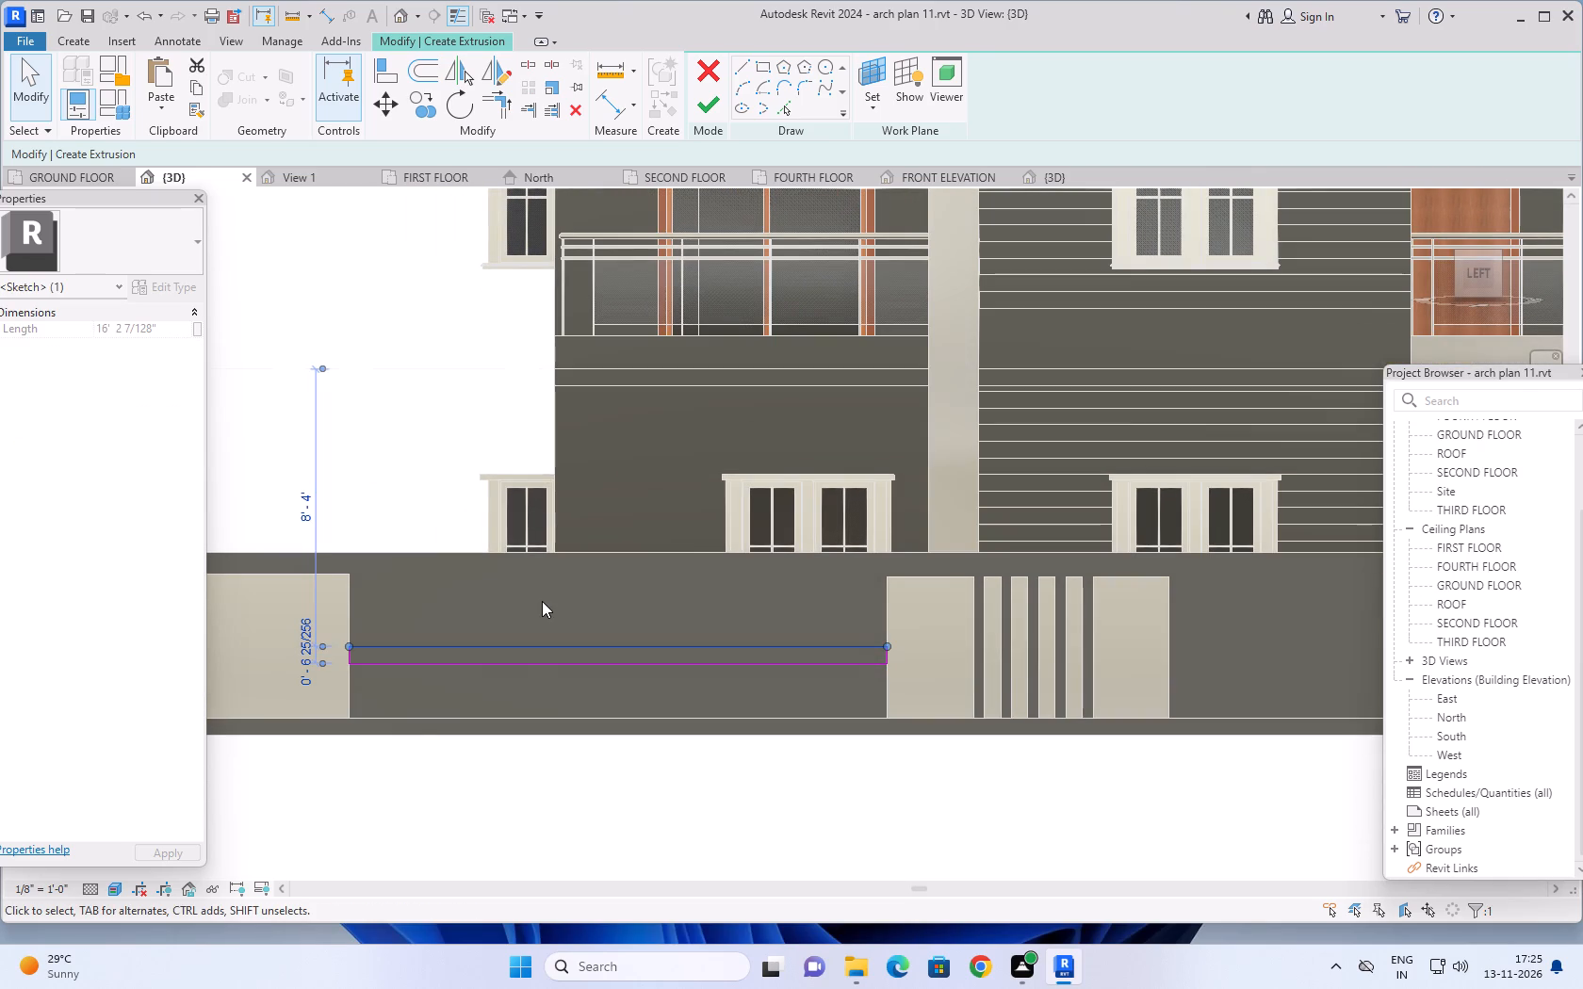
{"action": "key", "text": "Up"}
{"action": "key", "text": "Up"}
{"action": "key", "text": "Up"}
{"action": "key", "text": "Up"}
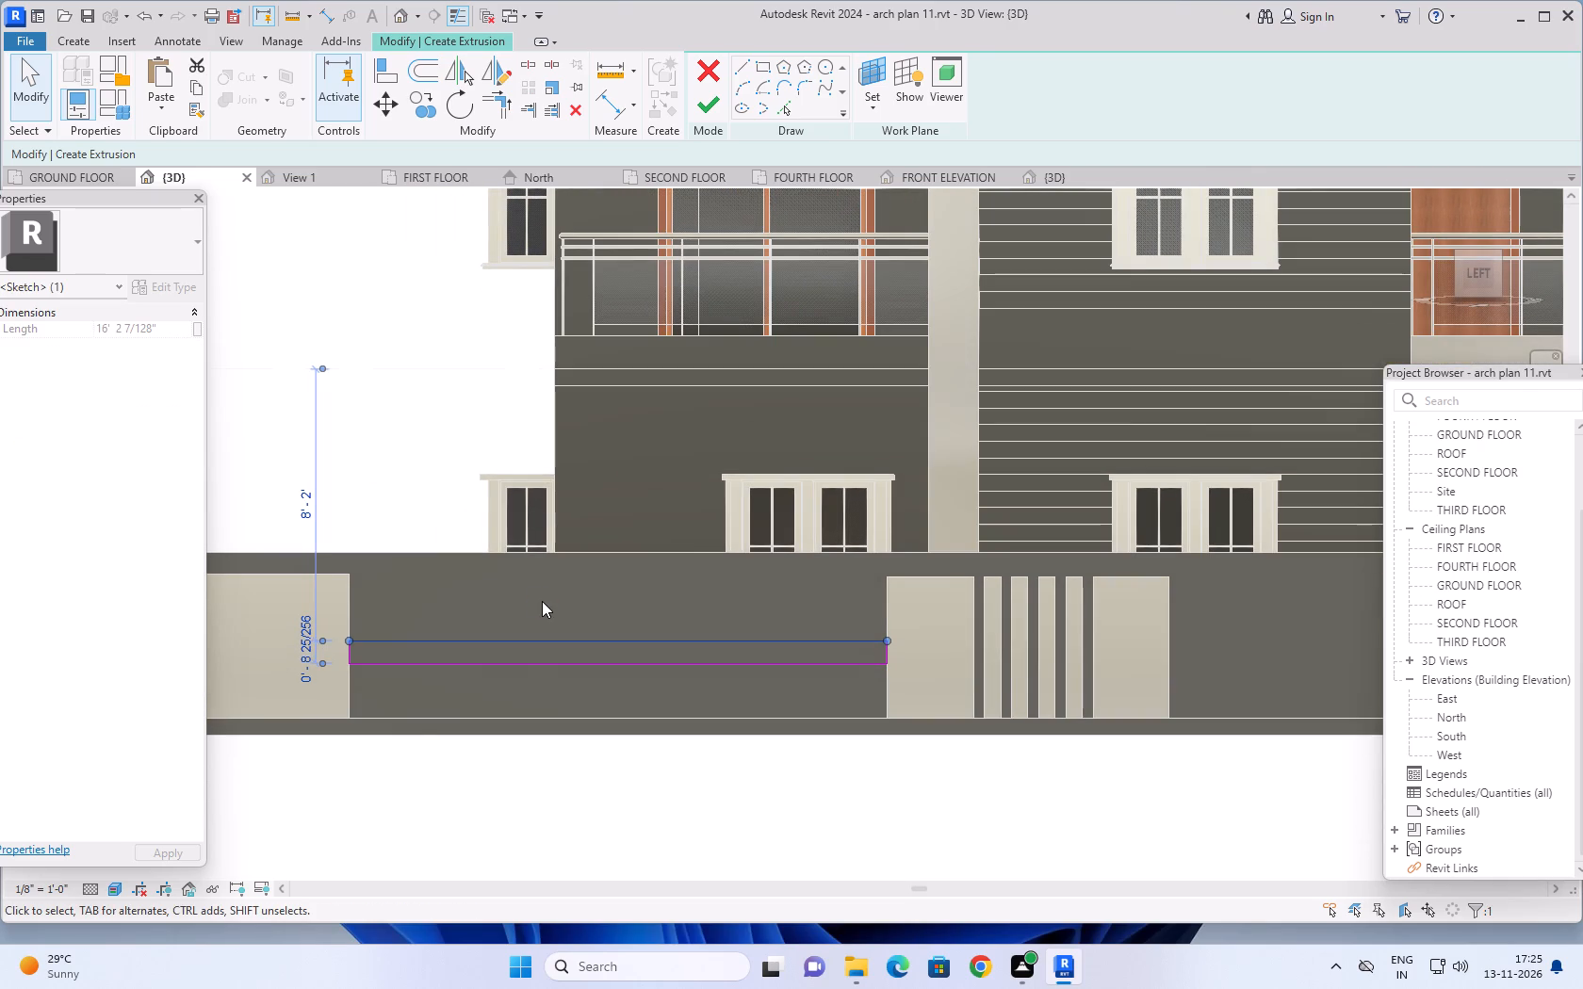
{"action": "key", "text": "Up"}
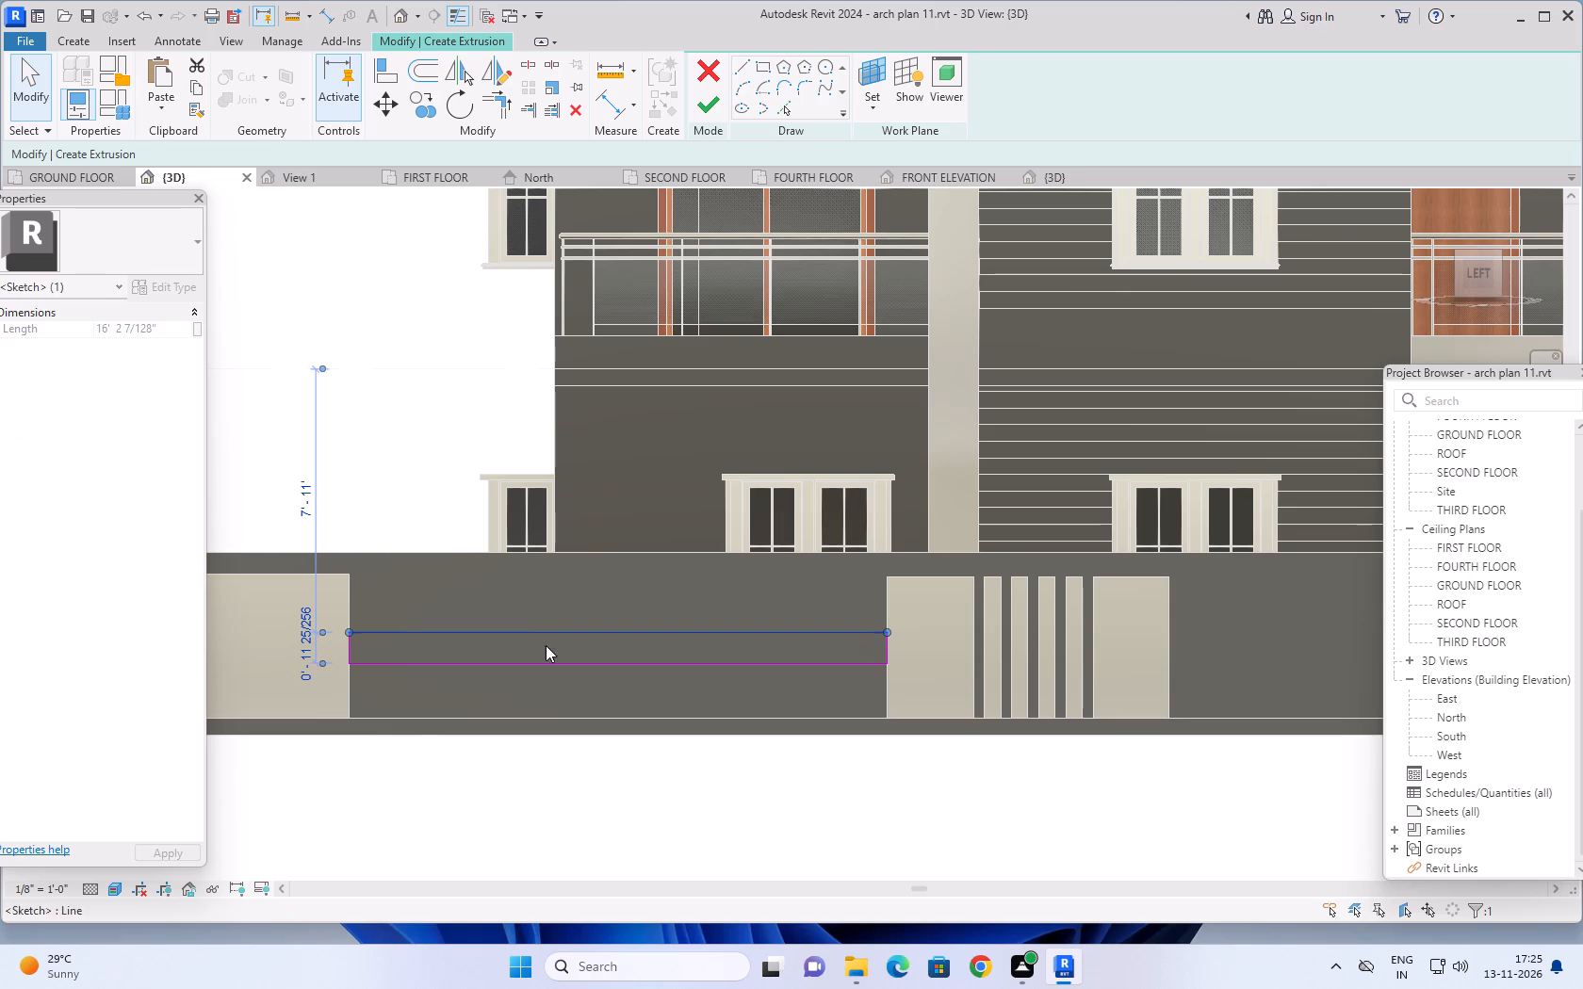
Lower the bottom edge of the band rectangle until the profile is about 1'-4" tall.
{"action": "left_click", "coordinate": [554, 663]}
{"action": "key", "text": "Down"}
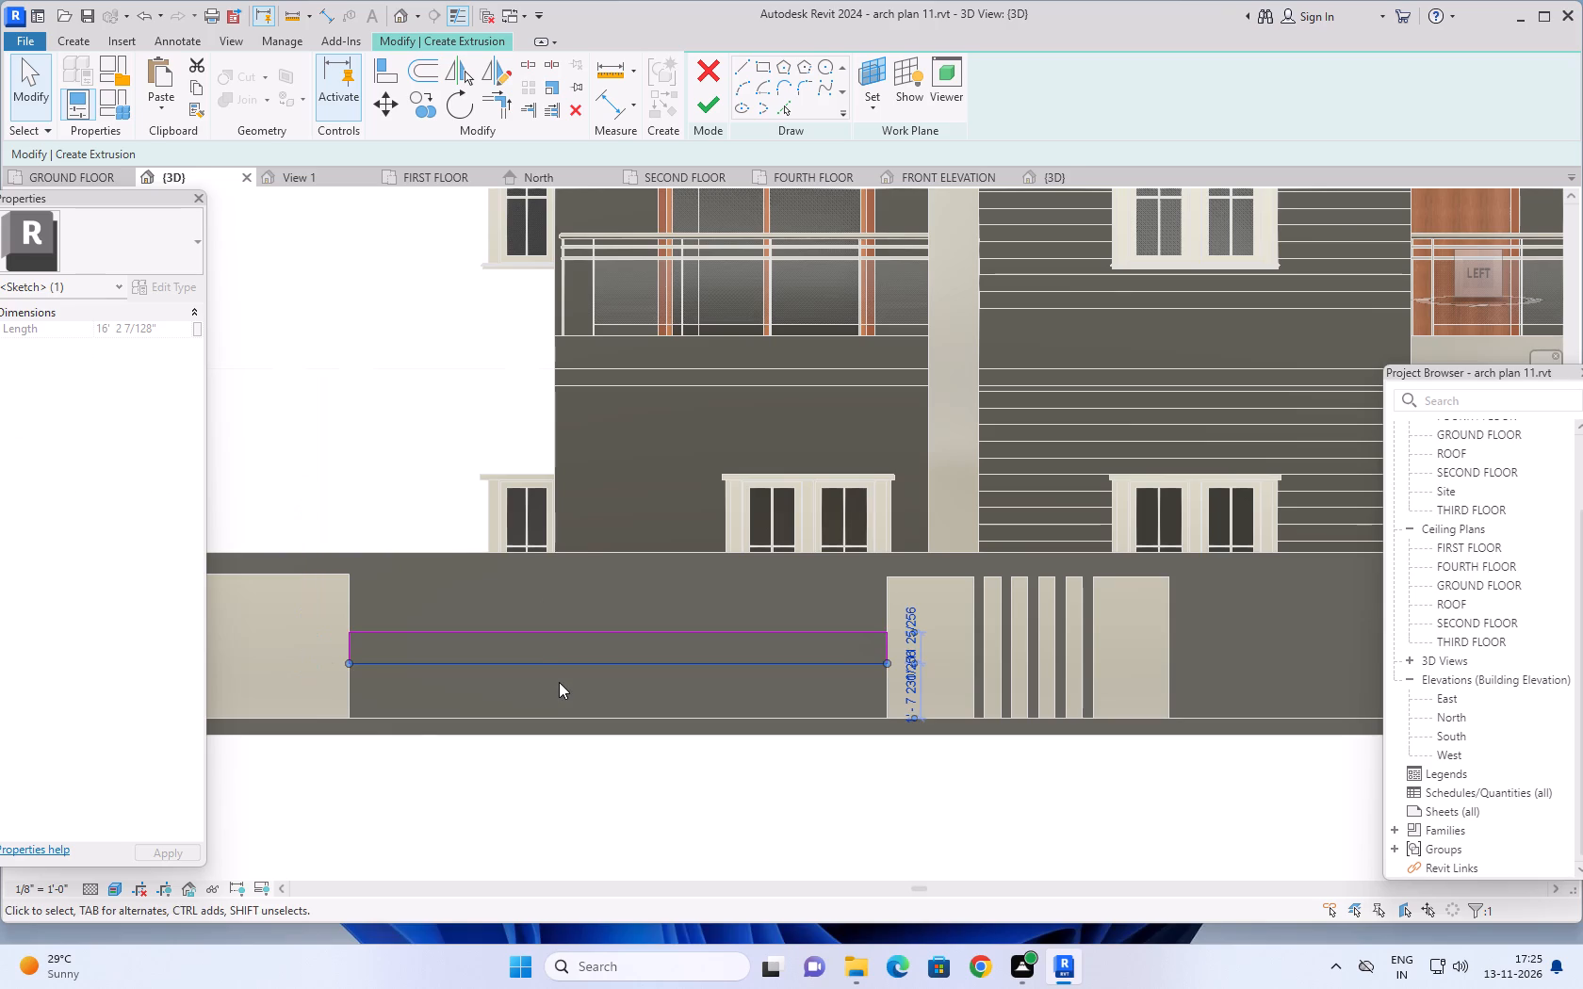
{"action": "key", "text": "Down"}
{"action": "key", "text": "Down"}
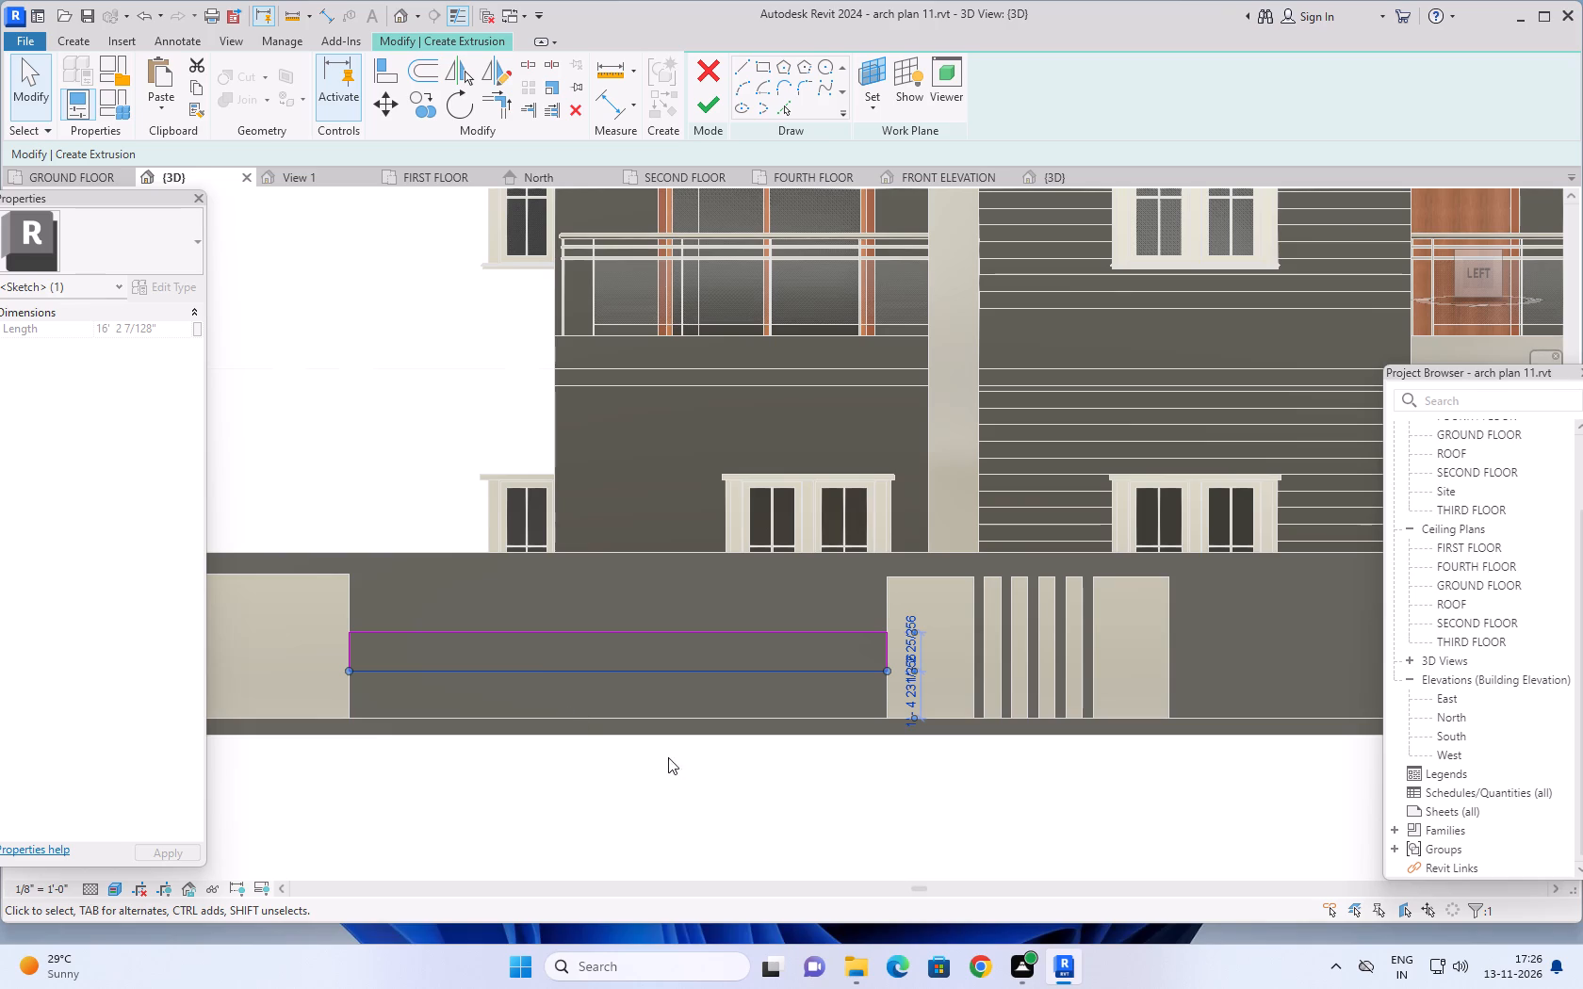
{"action": "scroll", "coordinate": [693, 772], "scroll_direction": "down", "scroll_amount": 3}
{"action": "middle_click_drag", "start_coordinate": [778, 806], "coordinate": [720, 801]}
{"action": "scroll", "coordinate": [751, 802], "scroll_direction": "down", "scroll_amount": 2}
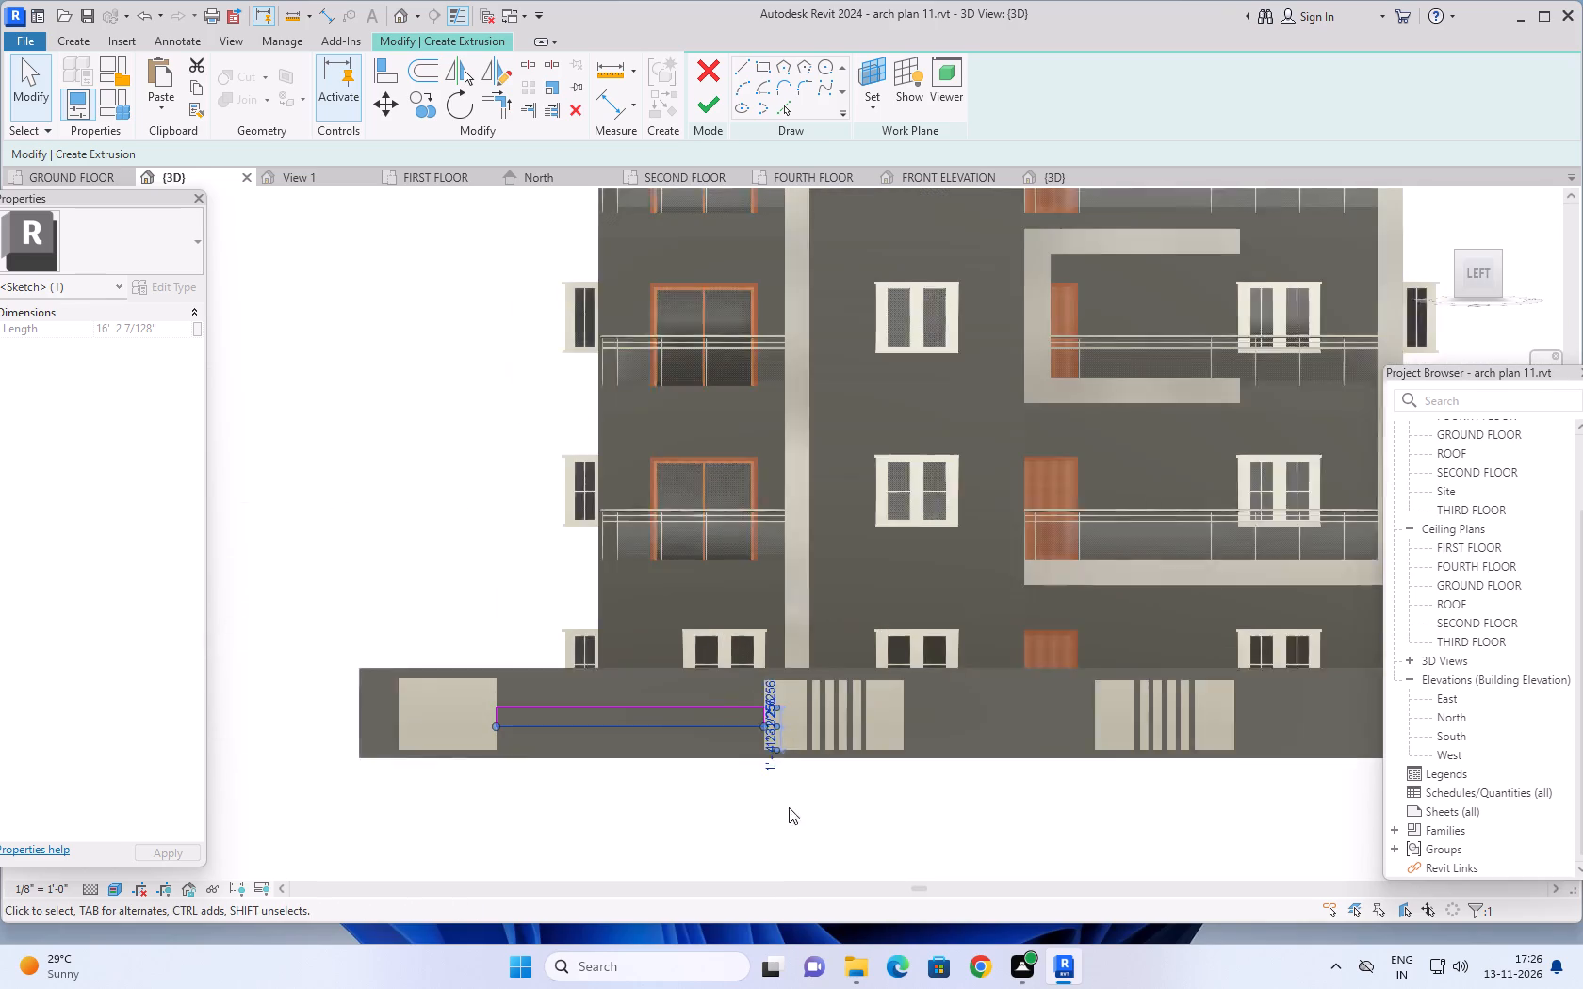
{"action": "scroll", "coordinate": [789, 807], "scroll_direction": "down", "scroll_amount": 1}
{"action": "middle_click_drag", "start_coordinate": [846, 815], "coordinate": [823, 825]}
{"action": "scroll", "coordinate": [832, 822], "scroll_direction": "down", "scroll_amount": 1}
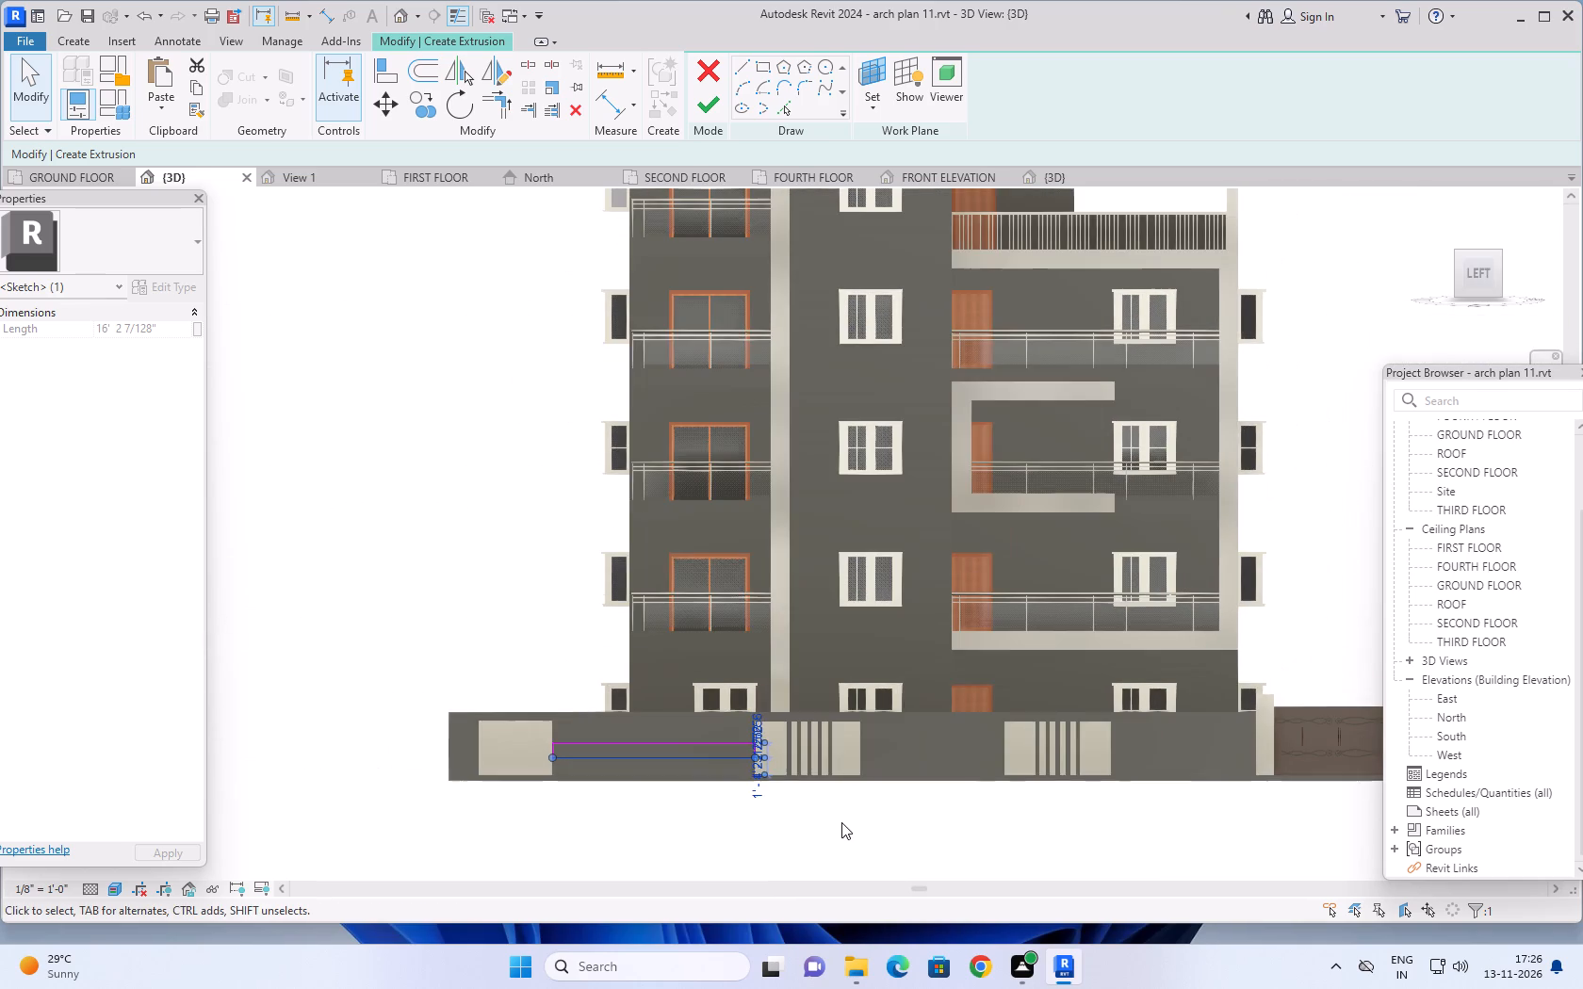
{"action": "middle_click_drag", "start_coordinate": [839, 822], "coordinate": [825, 828]}
{"action": "scroll", "coordinate": [624, 794], "scroll_direction": "up", "scroll_amount": 5}
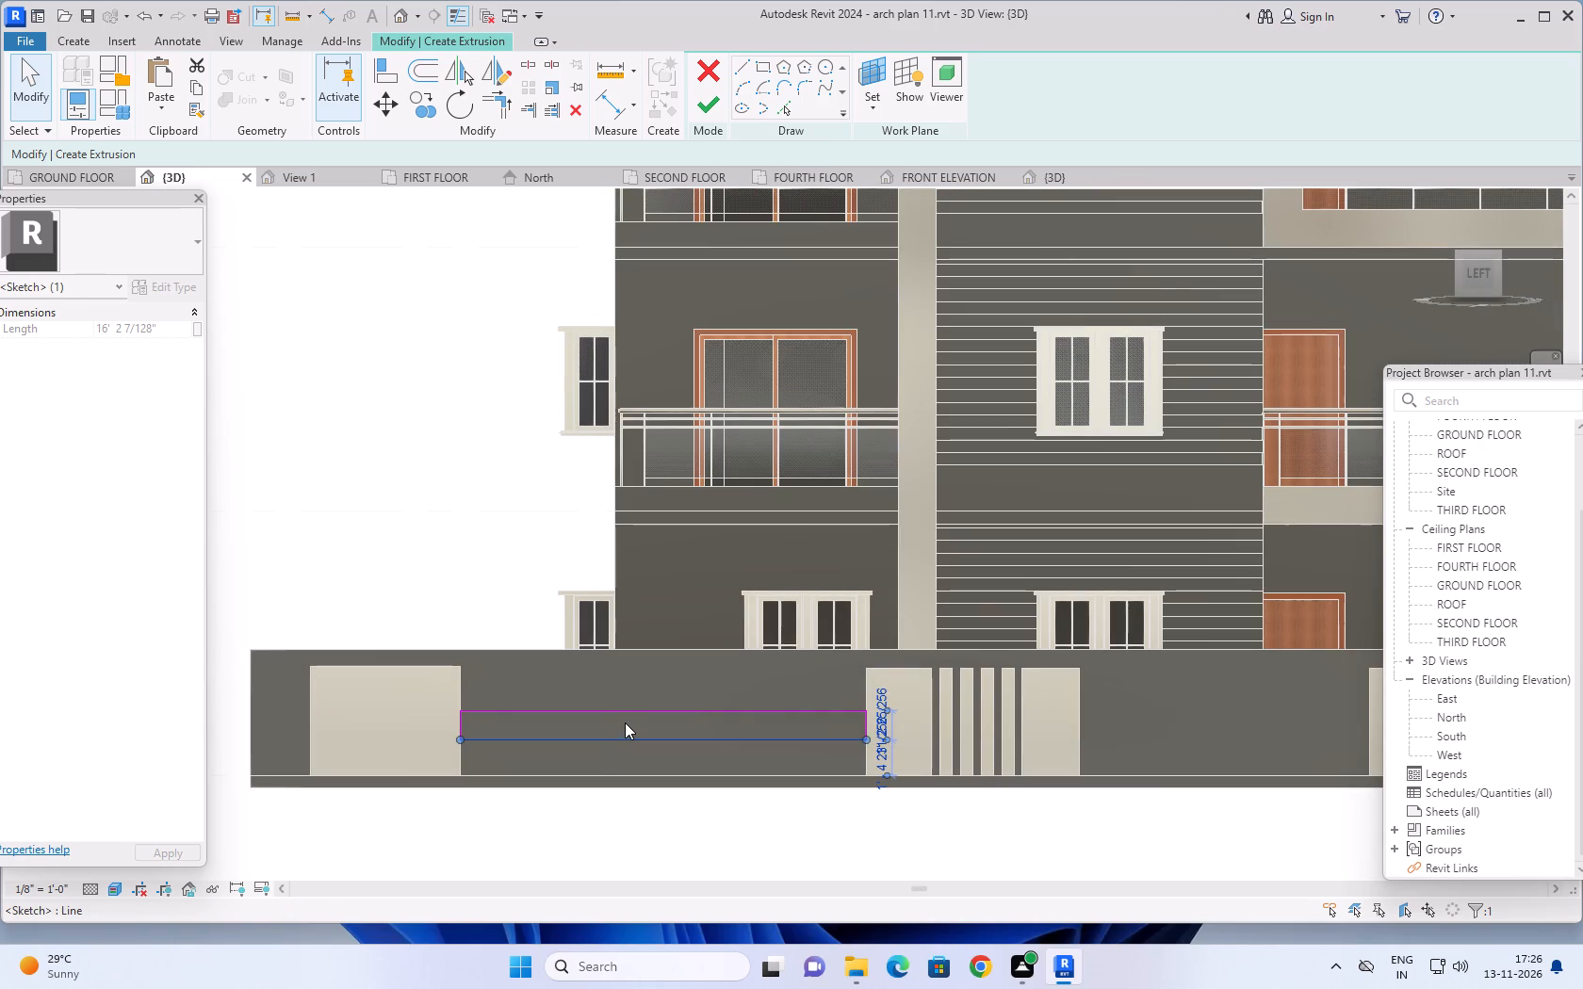
{"action": "key", "text": "Down"}
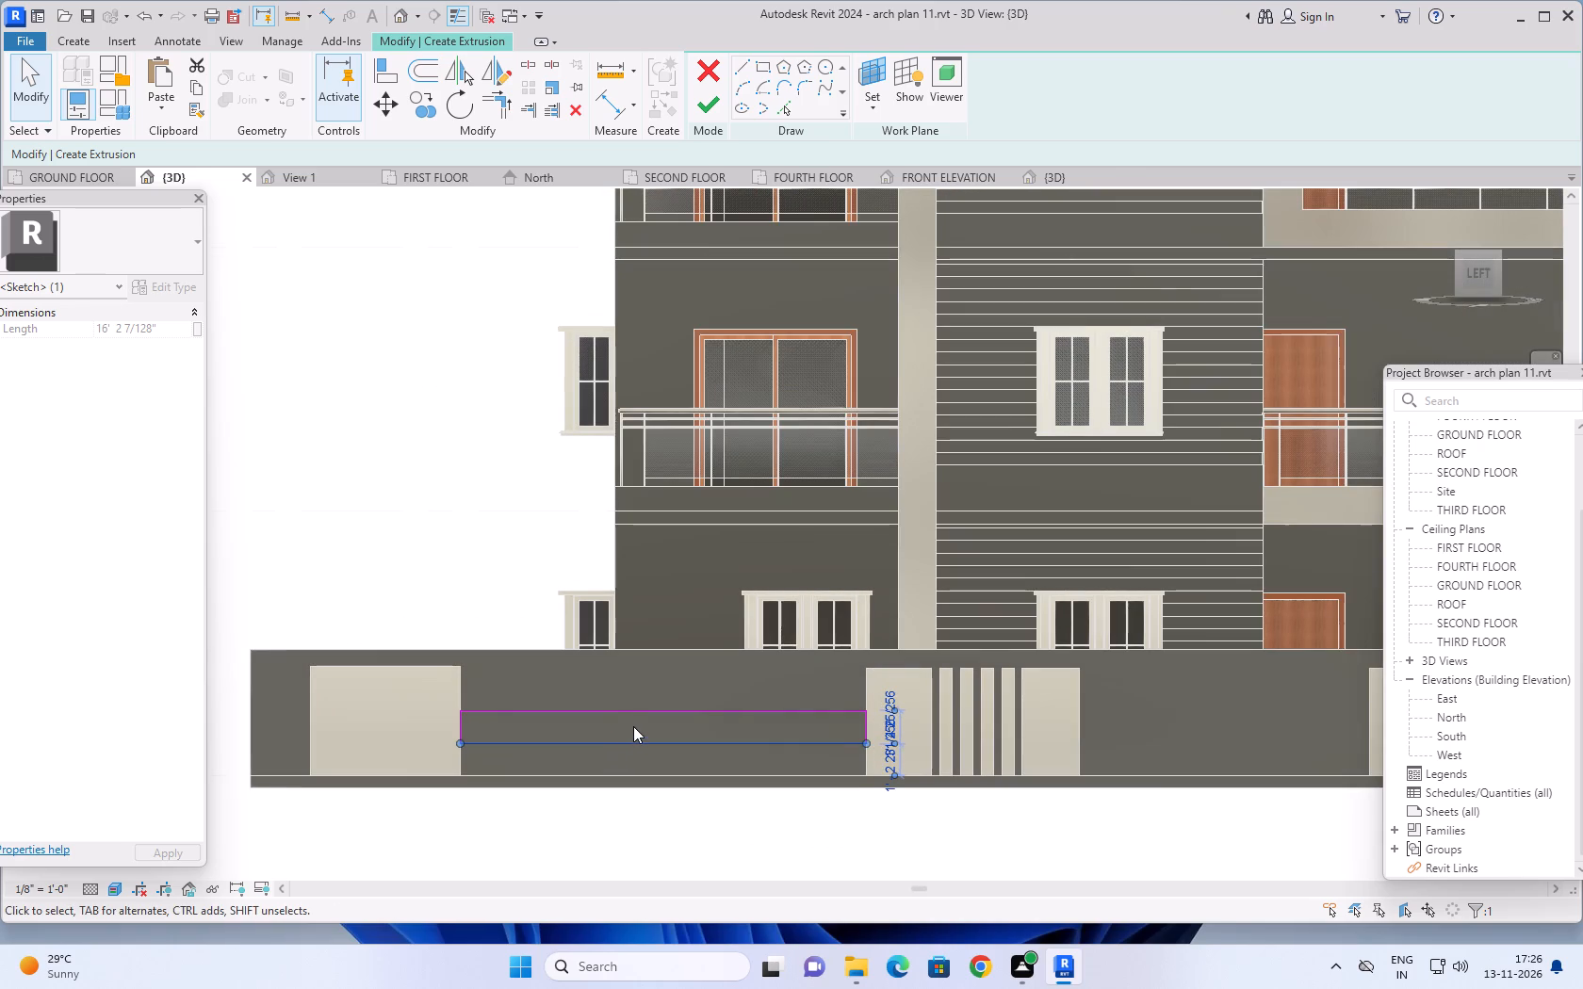
Raise the band rectangle's top edge again so the profile is about 1'-6" tall, and release the selection.
{"action": "left_click", "coordinate": [628, 708]}
{"action": "key", "text": "Up"}
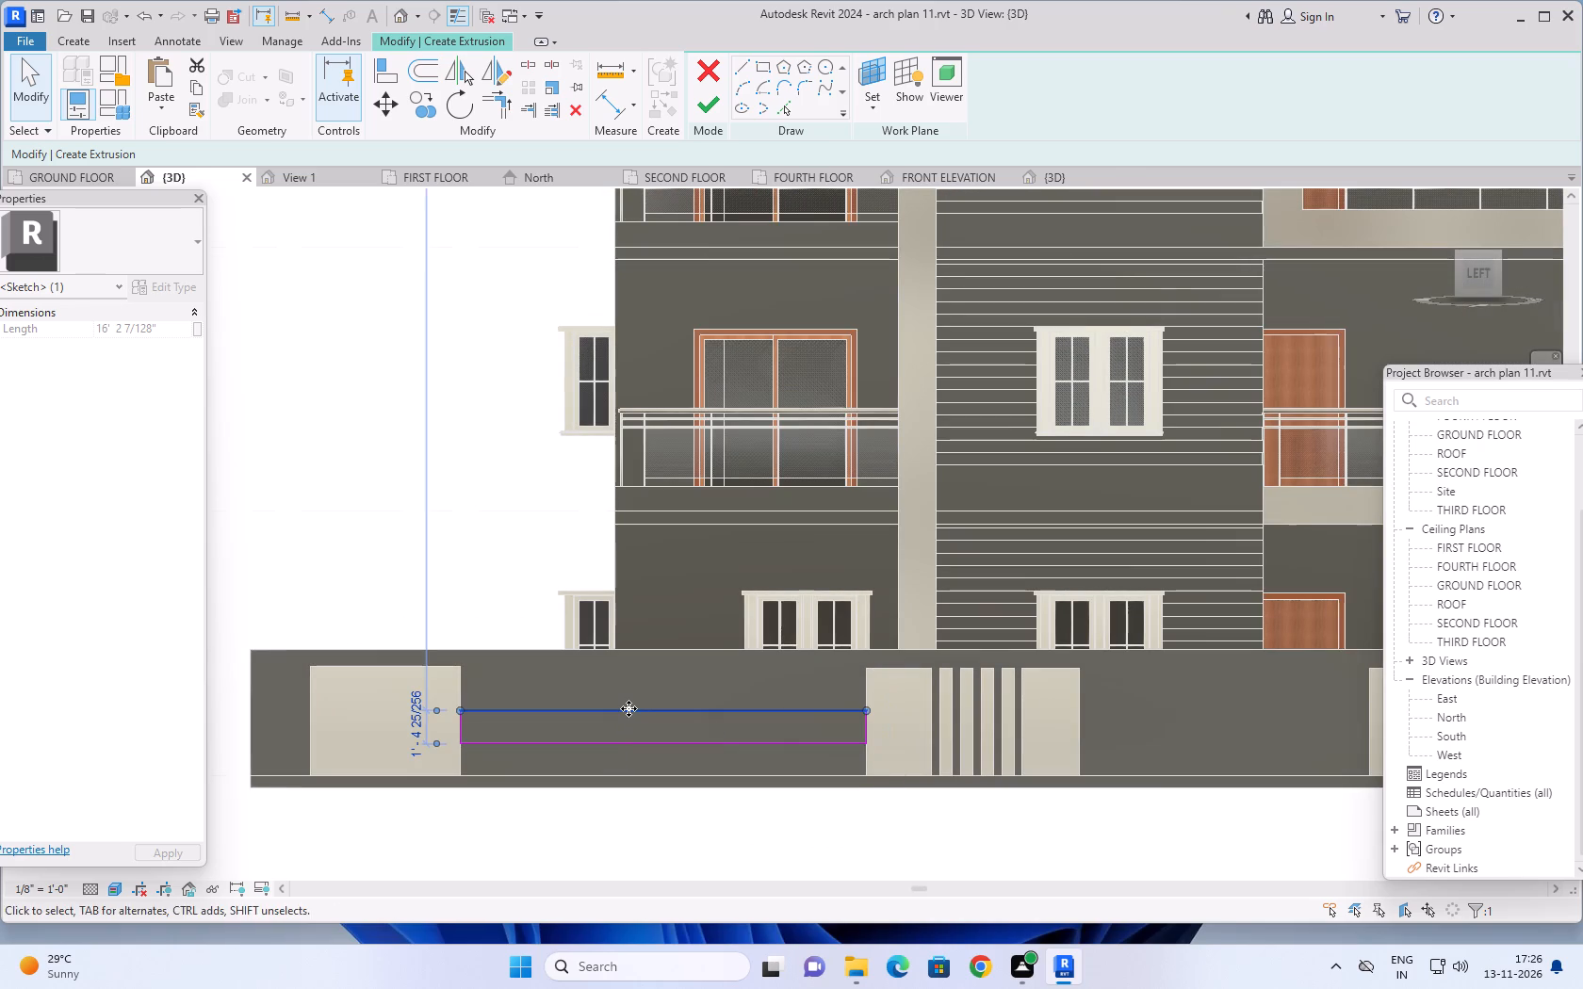
{"action": "scroll", "coordinate": [645, 732], "scroll_direction": "down", "scroll_amount": 2}
{"action": "middle_click_drag", "start_coordinate": [722, 837], "coordinate": [668, 813]}
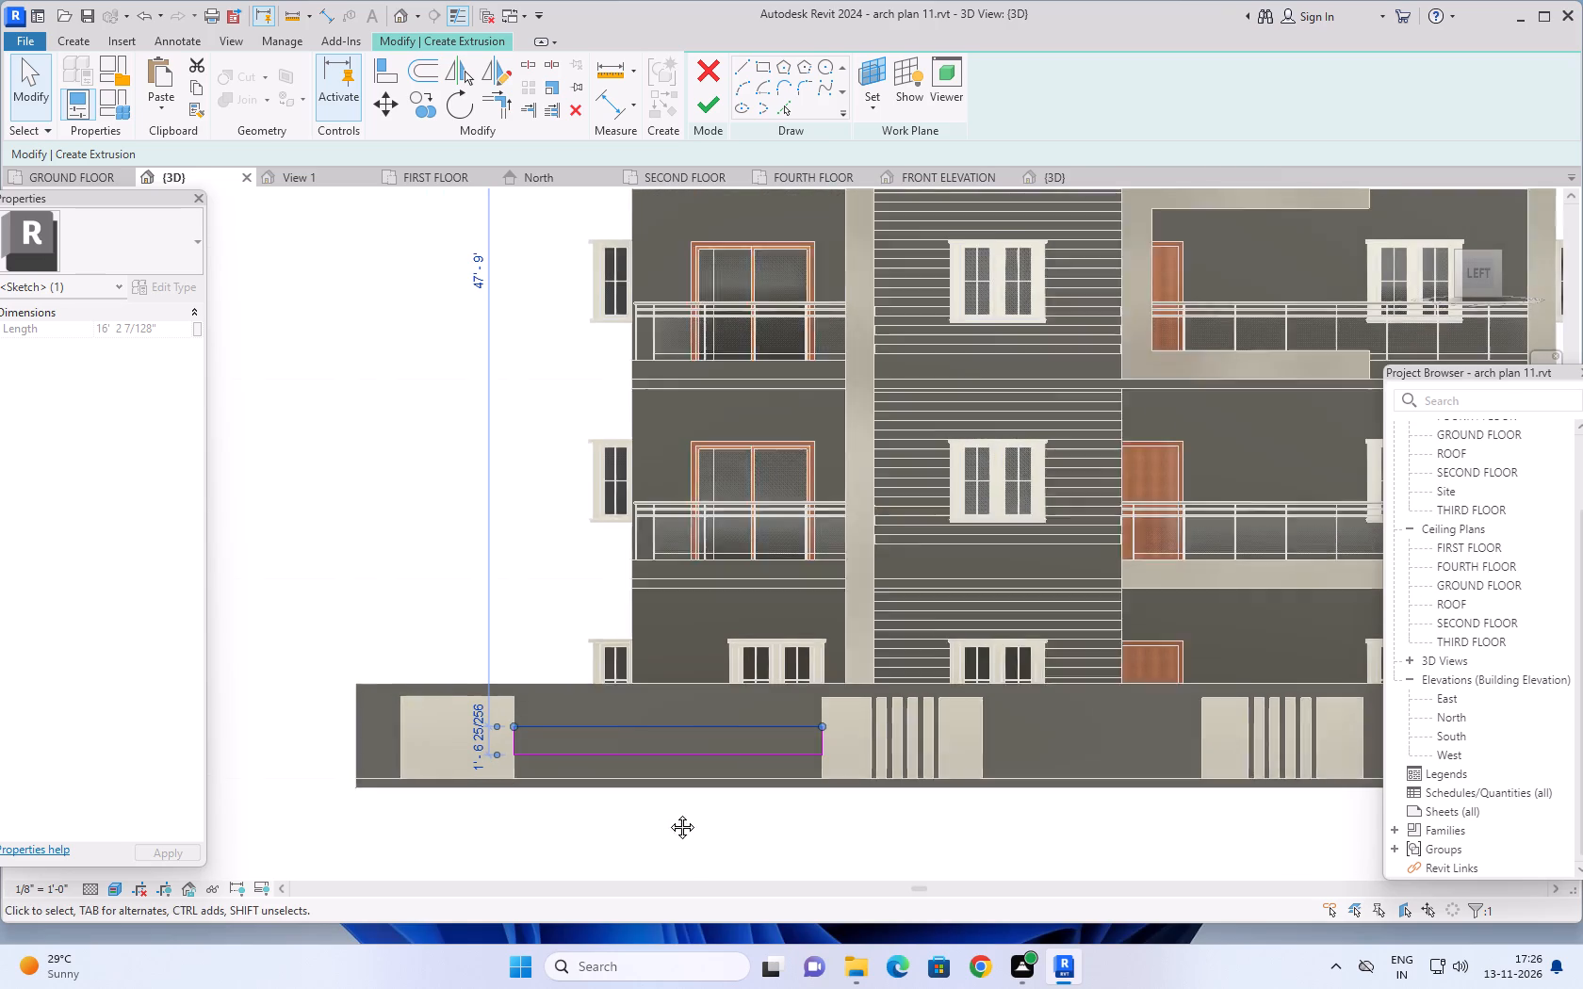
{"action": "middle_click_drag", "start_coordinate": [668, 813], "coordinate": [598, 796]}
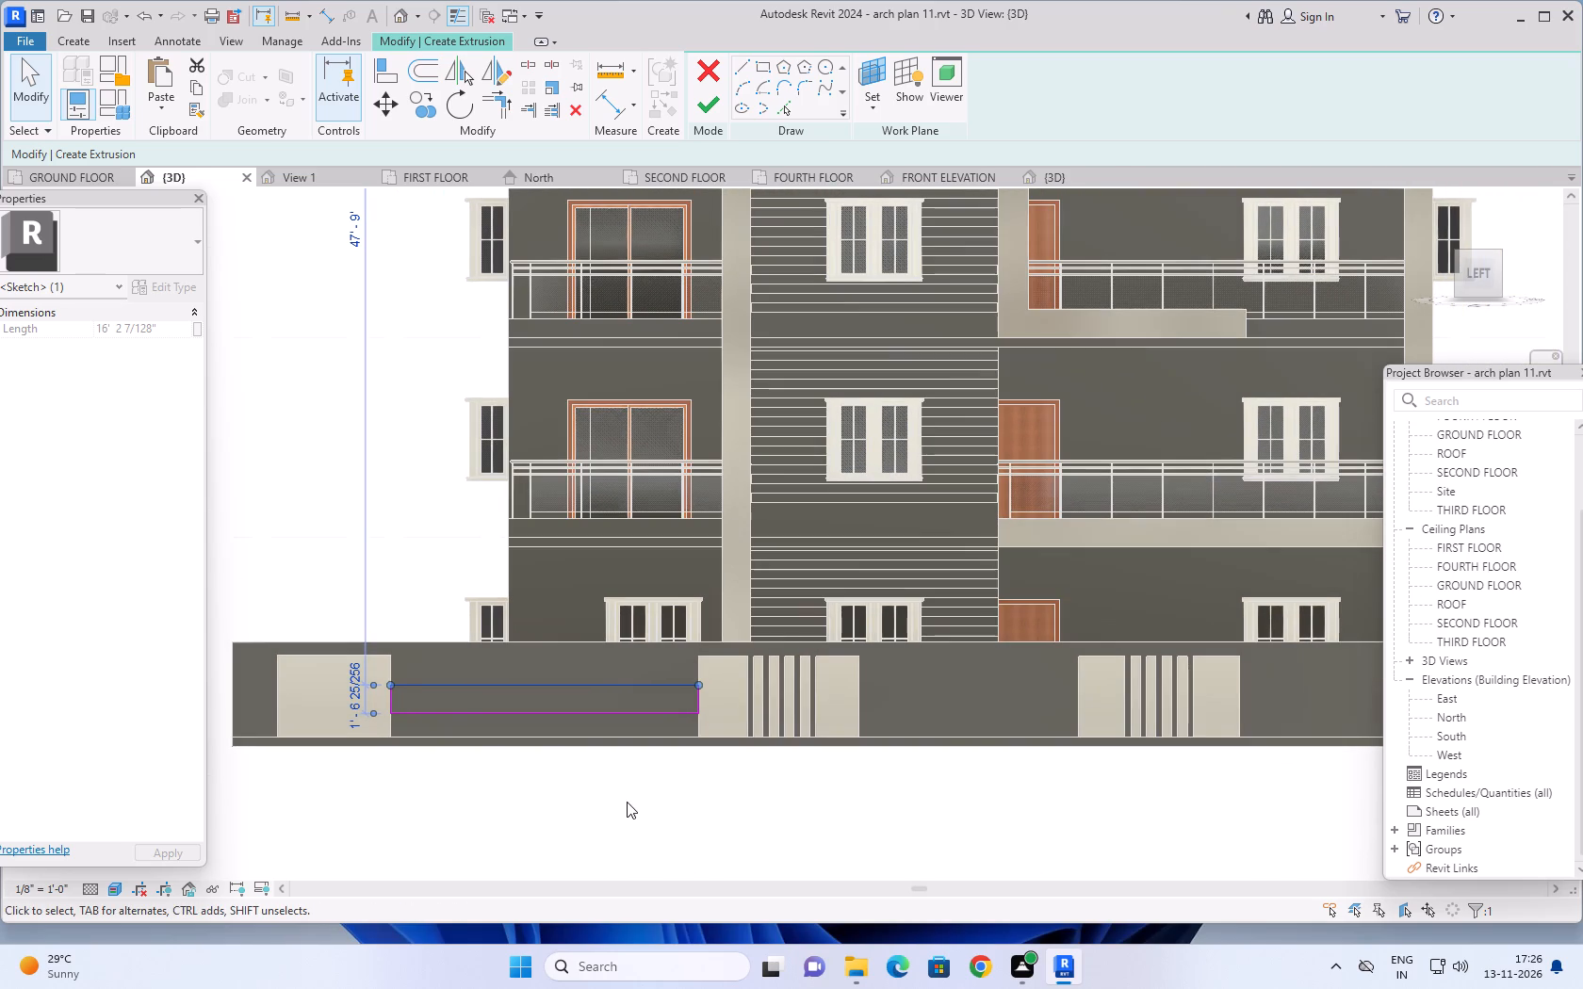
{"action": "key", "text": "Escape"}
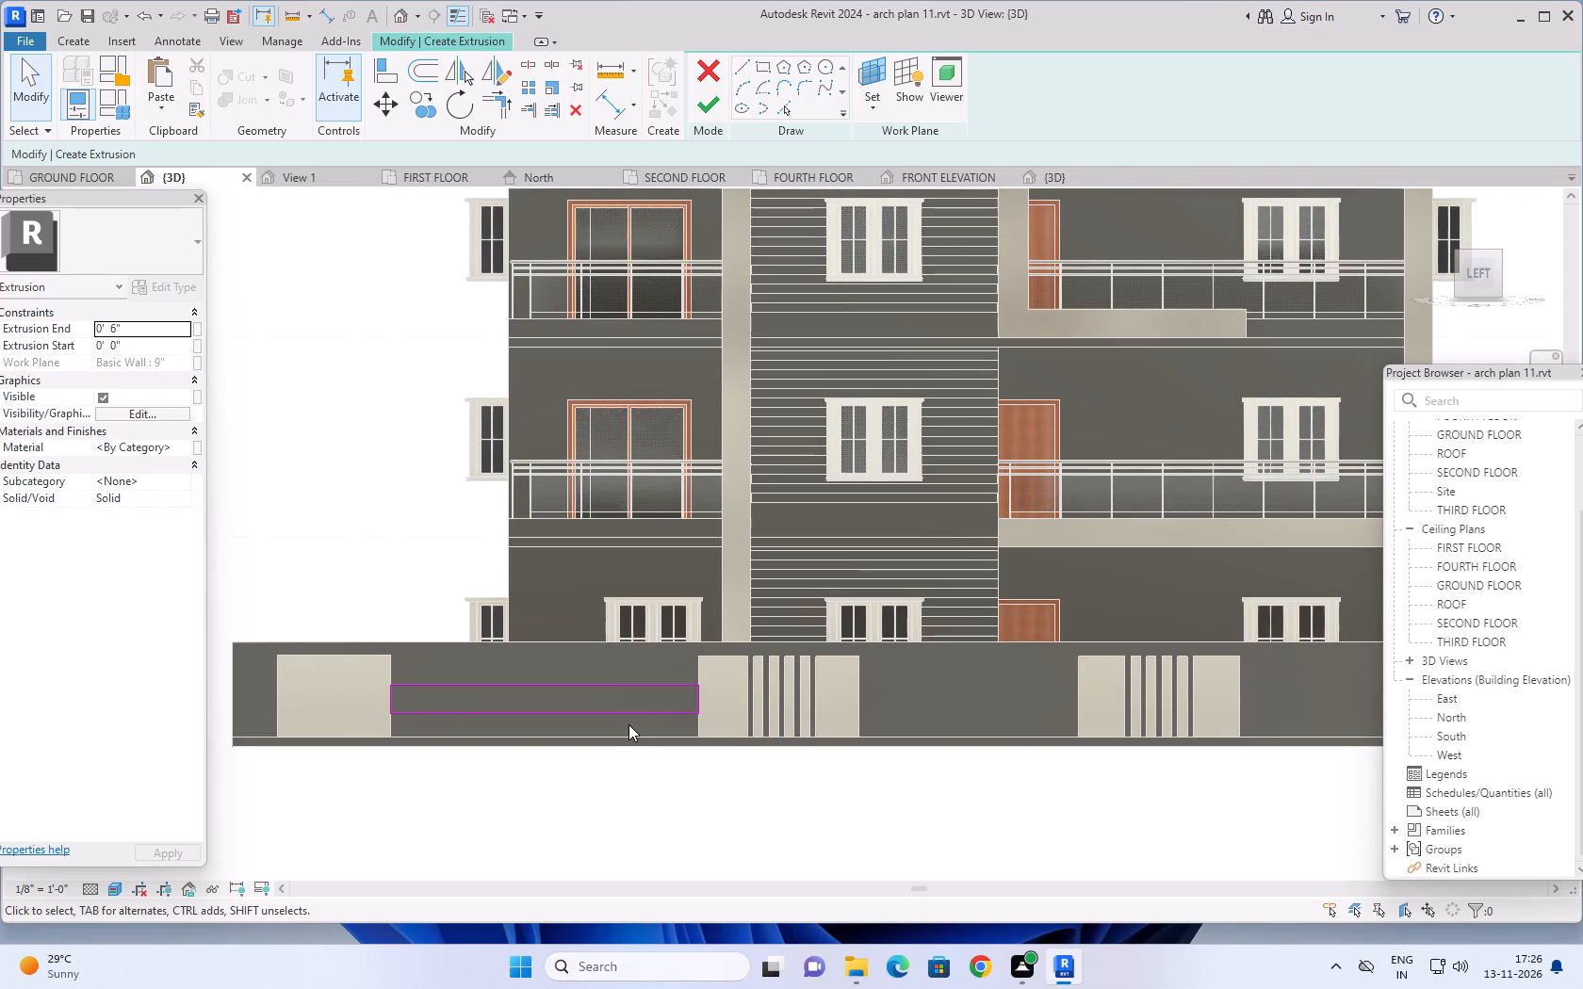
{"action": "key", "text": "Escape"}
Copy the whole band rectangle about 24'-8" along the wall so it starts at the first grooved panel's far edge.
{"action": "left_click_drag", "start_coordinate": [710, 664], "coordinate": [341, 728]}
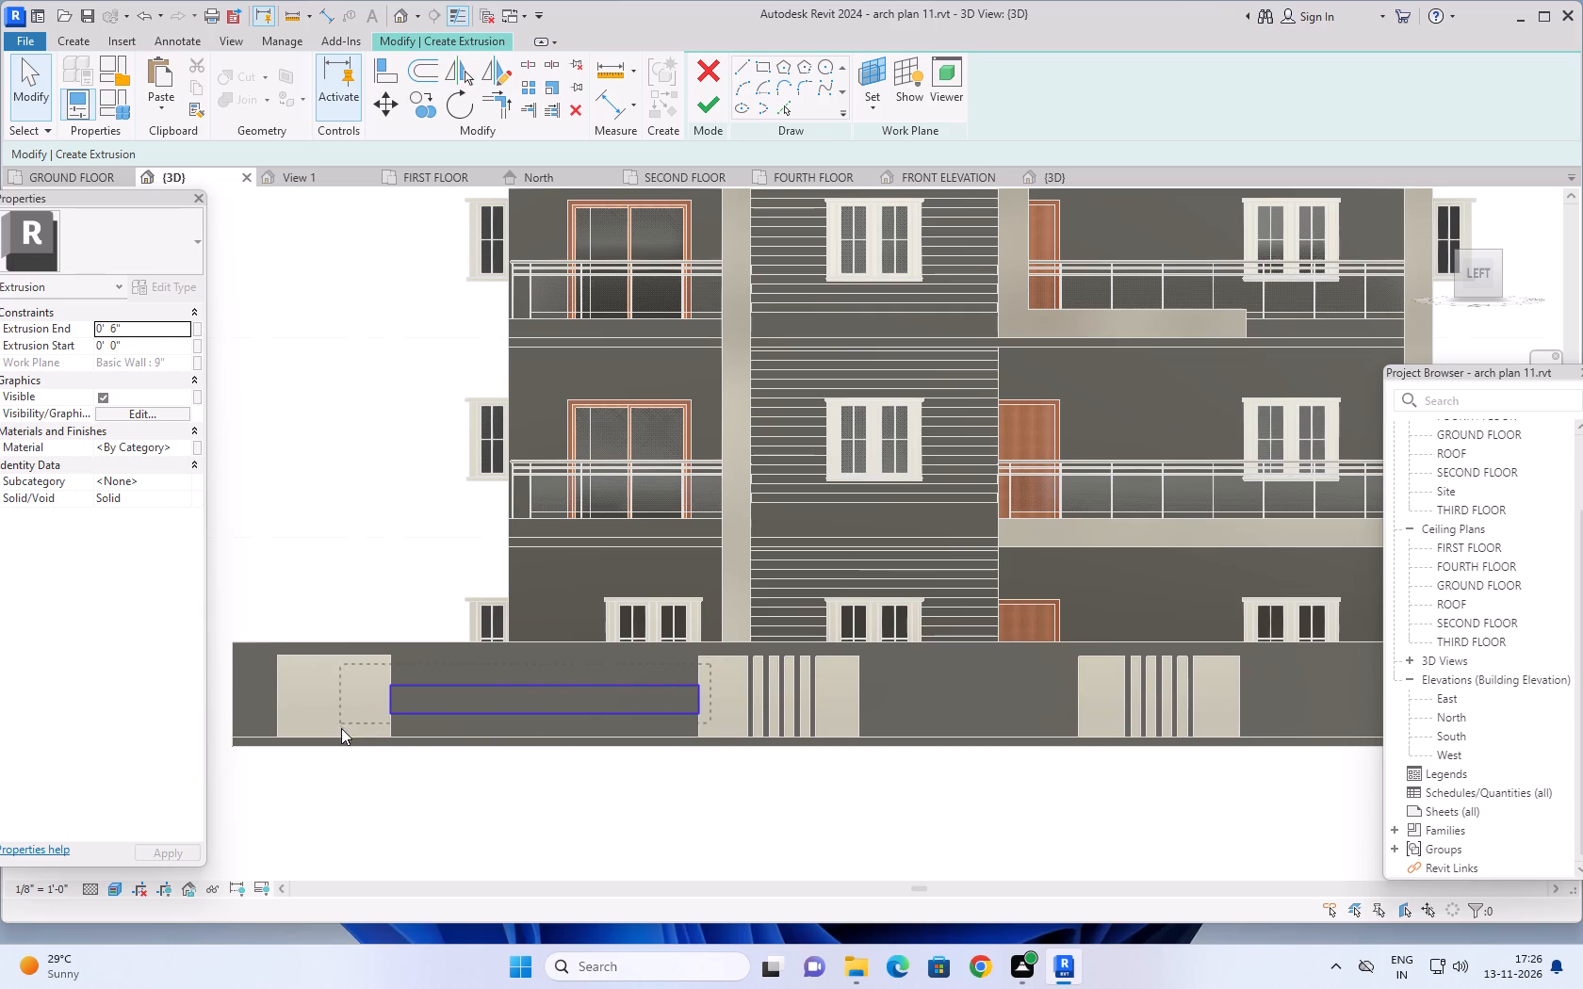
{"action": "left_click_drag", "start_coordinate": [341, 728], "coordinate": [359, 733]}
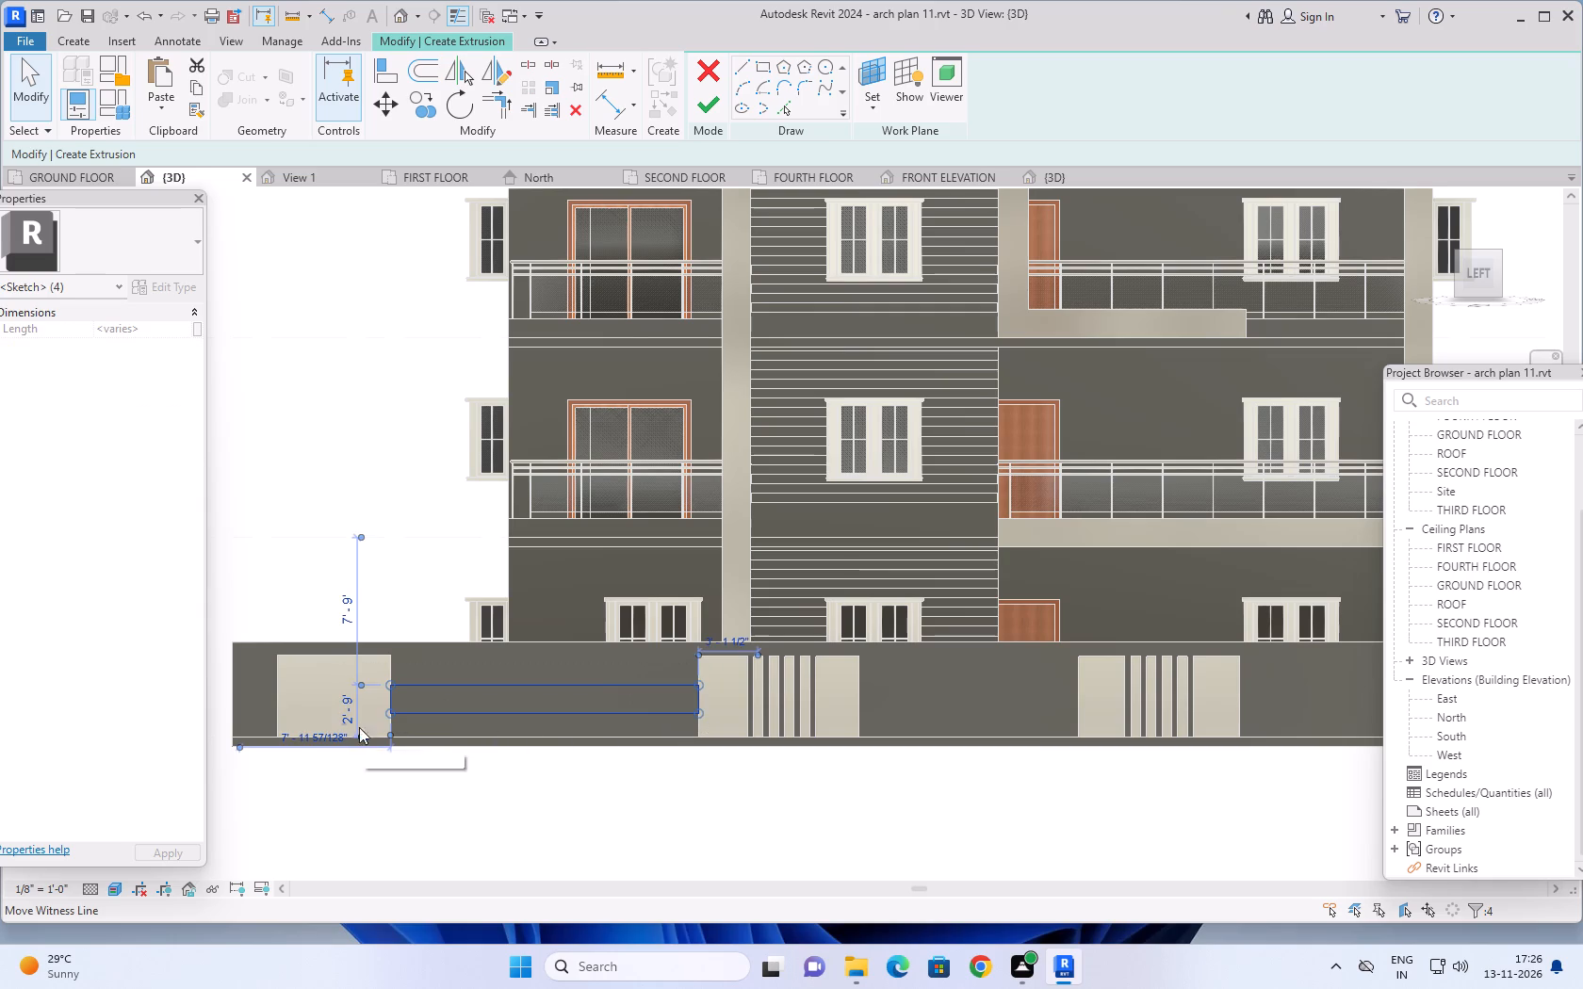
{"action": "left_click", "coordinate": [416, 104]}
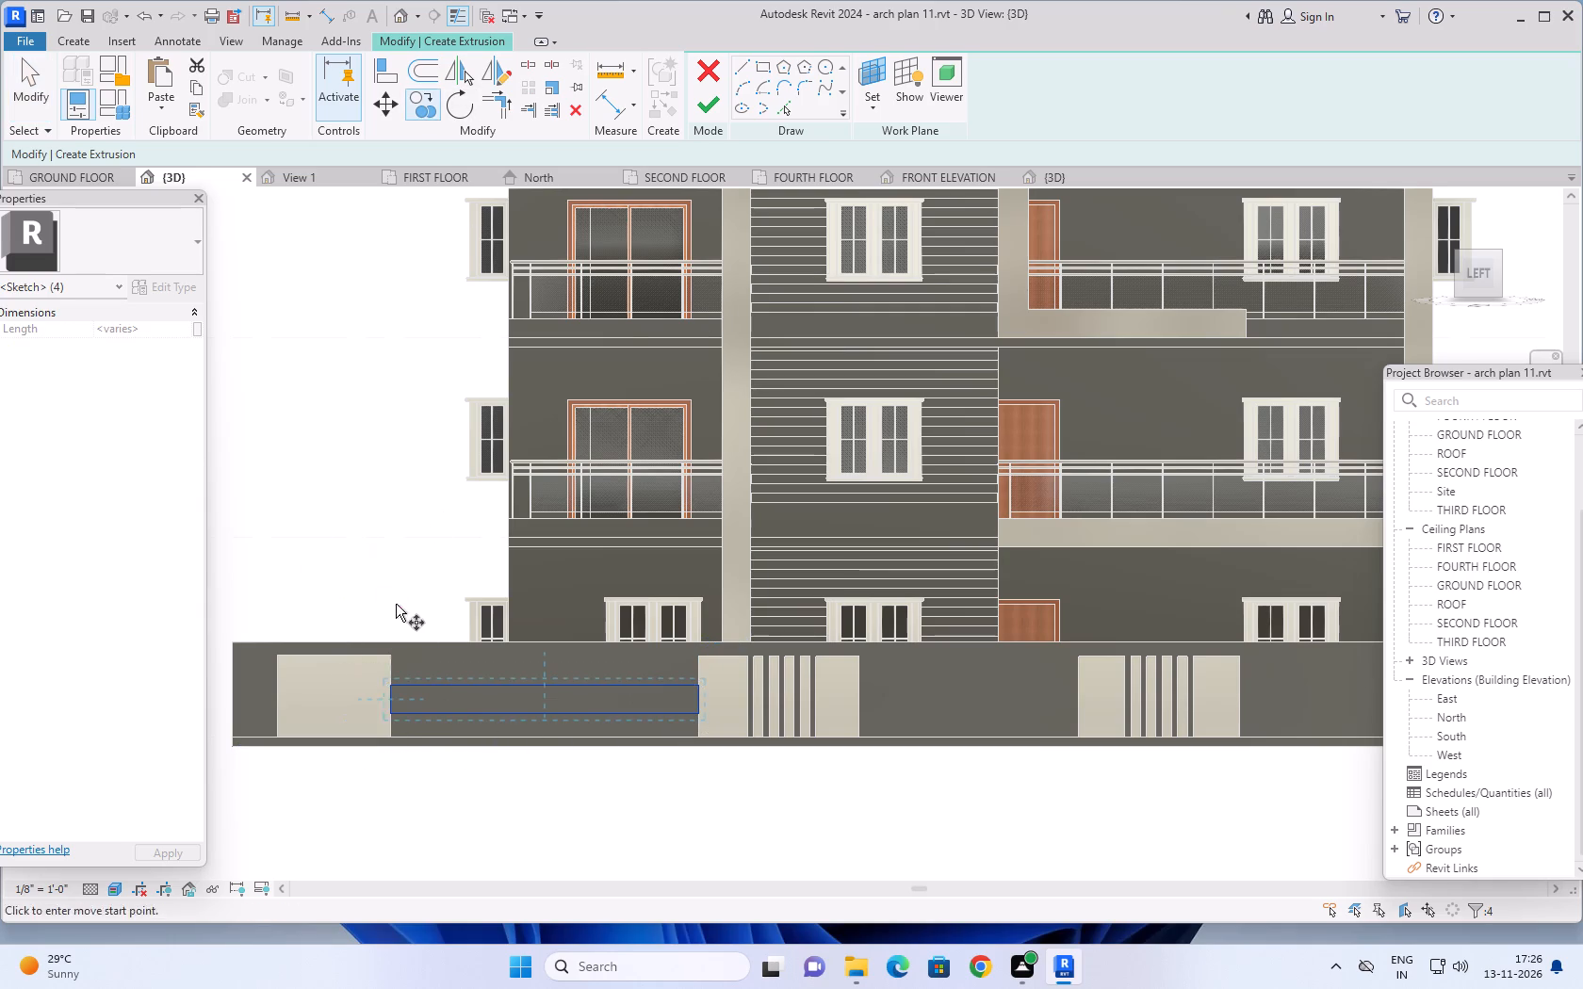
{"action": "left_click", "coordinate": [391, 710]}
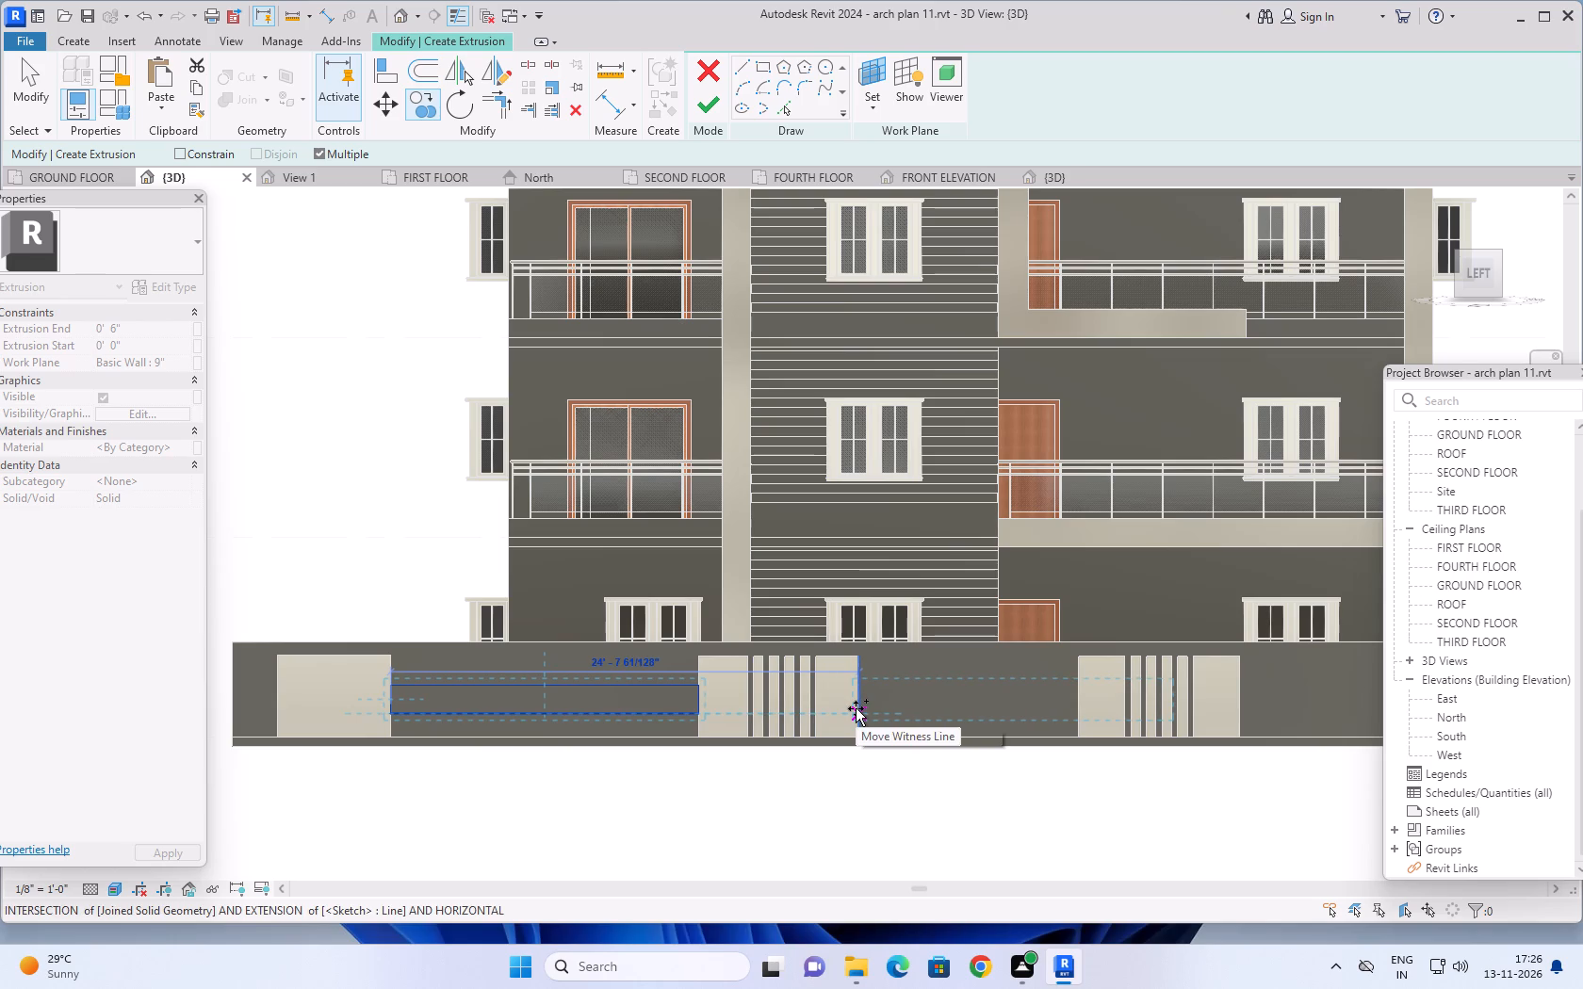
{"action": "left_click", "coordinate": [856, 708]}
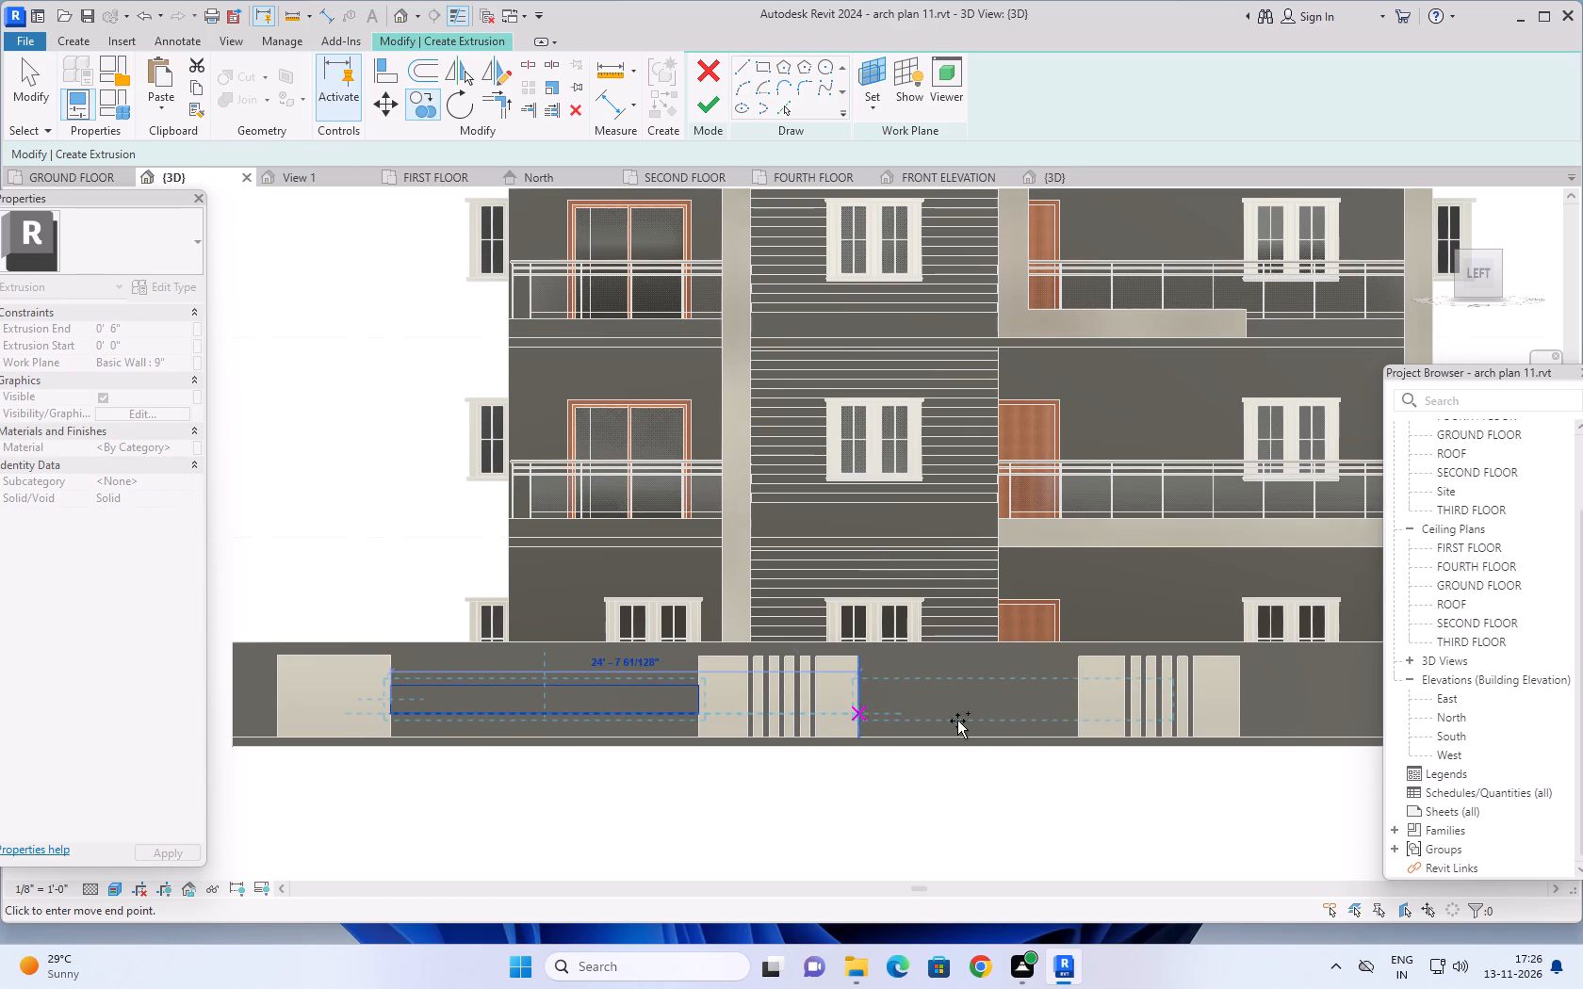
Place another copy of the band rectangle starting at the second grooved panel's gate-side edge, and end the copying.
{"action": "scroll", "coordinate": [1036, 783], "scroll_direction": "down", "scroll_amount": 2}
{"action": "middle_click_drag", "start_coordinate": [1050, 784], "coordinate": [627, 770]}
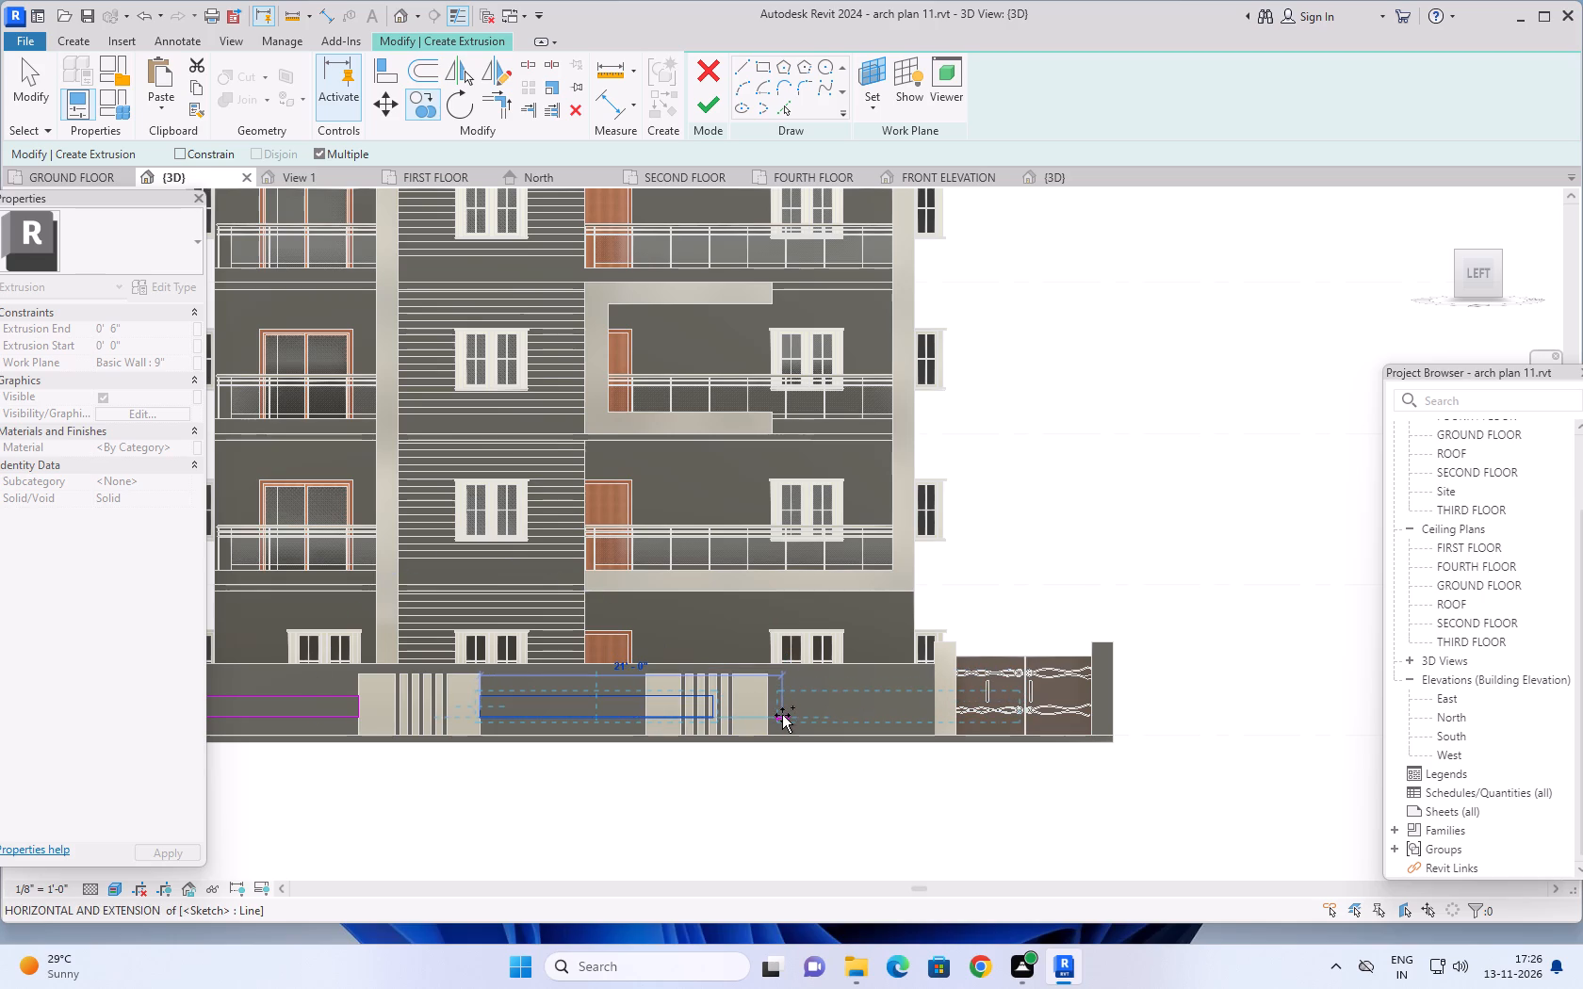
{"action": "scroll", "coordinate": [782, 715], "scroll_direction": "up", "scroll_amount": 5}
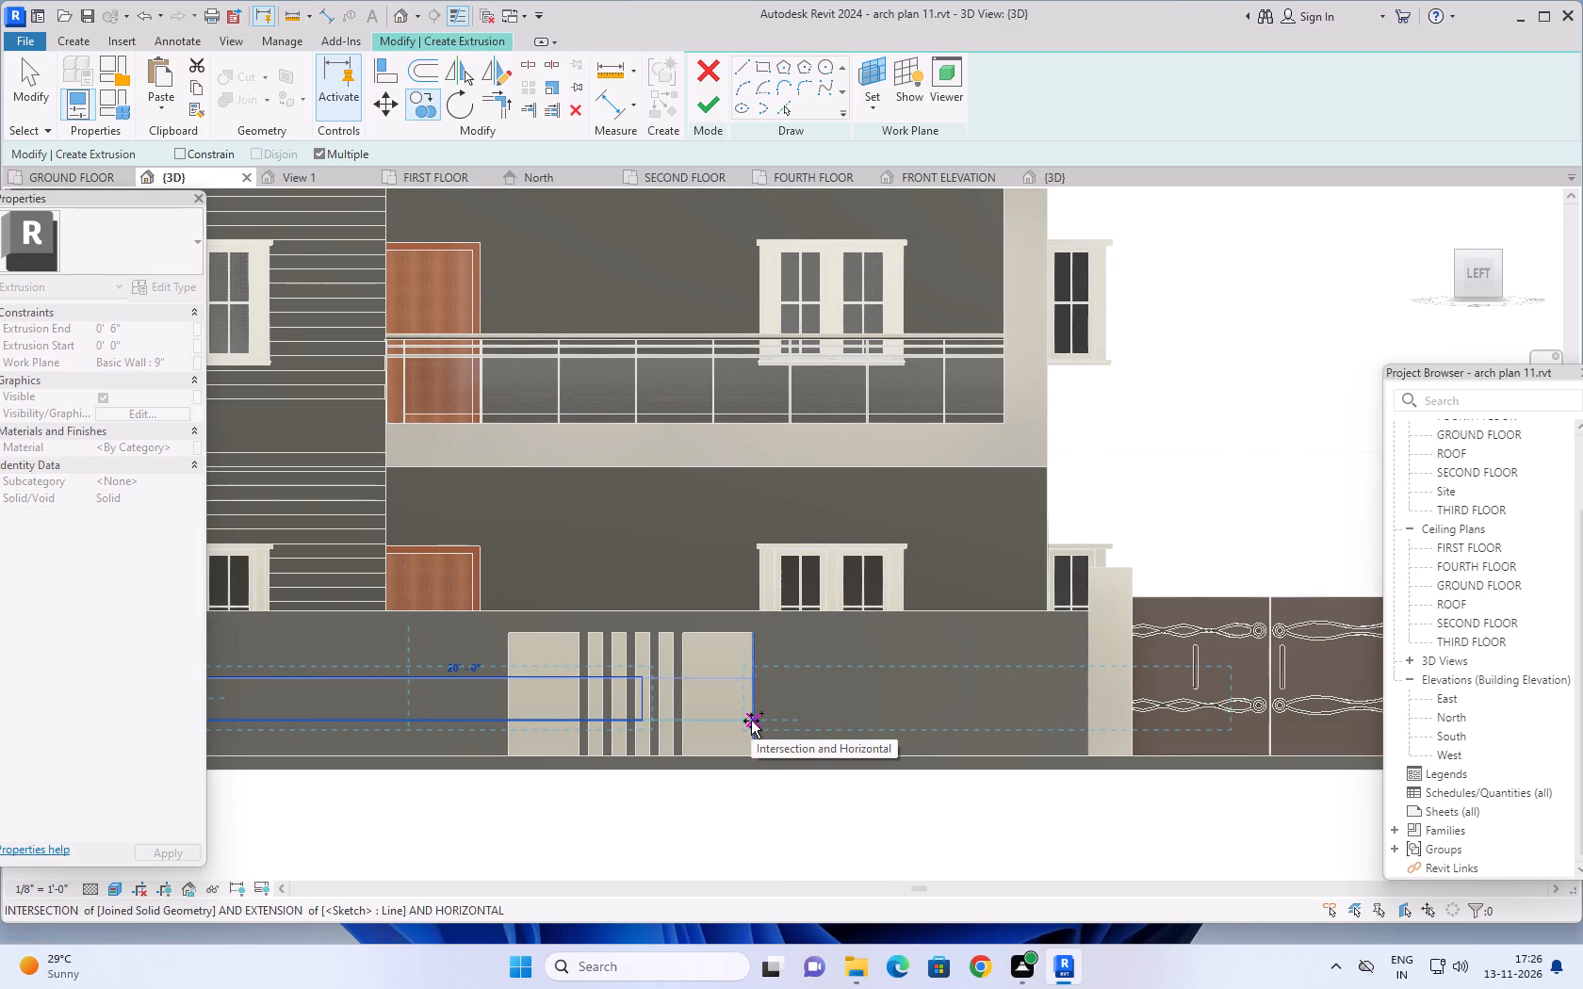
{"action": "left_click", "coordinate": [751, 721]}
{"action": "scroll", "coordinate": [597, 737], "scroll_direction": "down", "scroll_amount": 6}
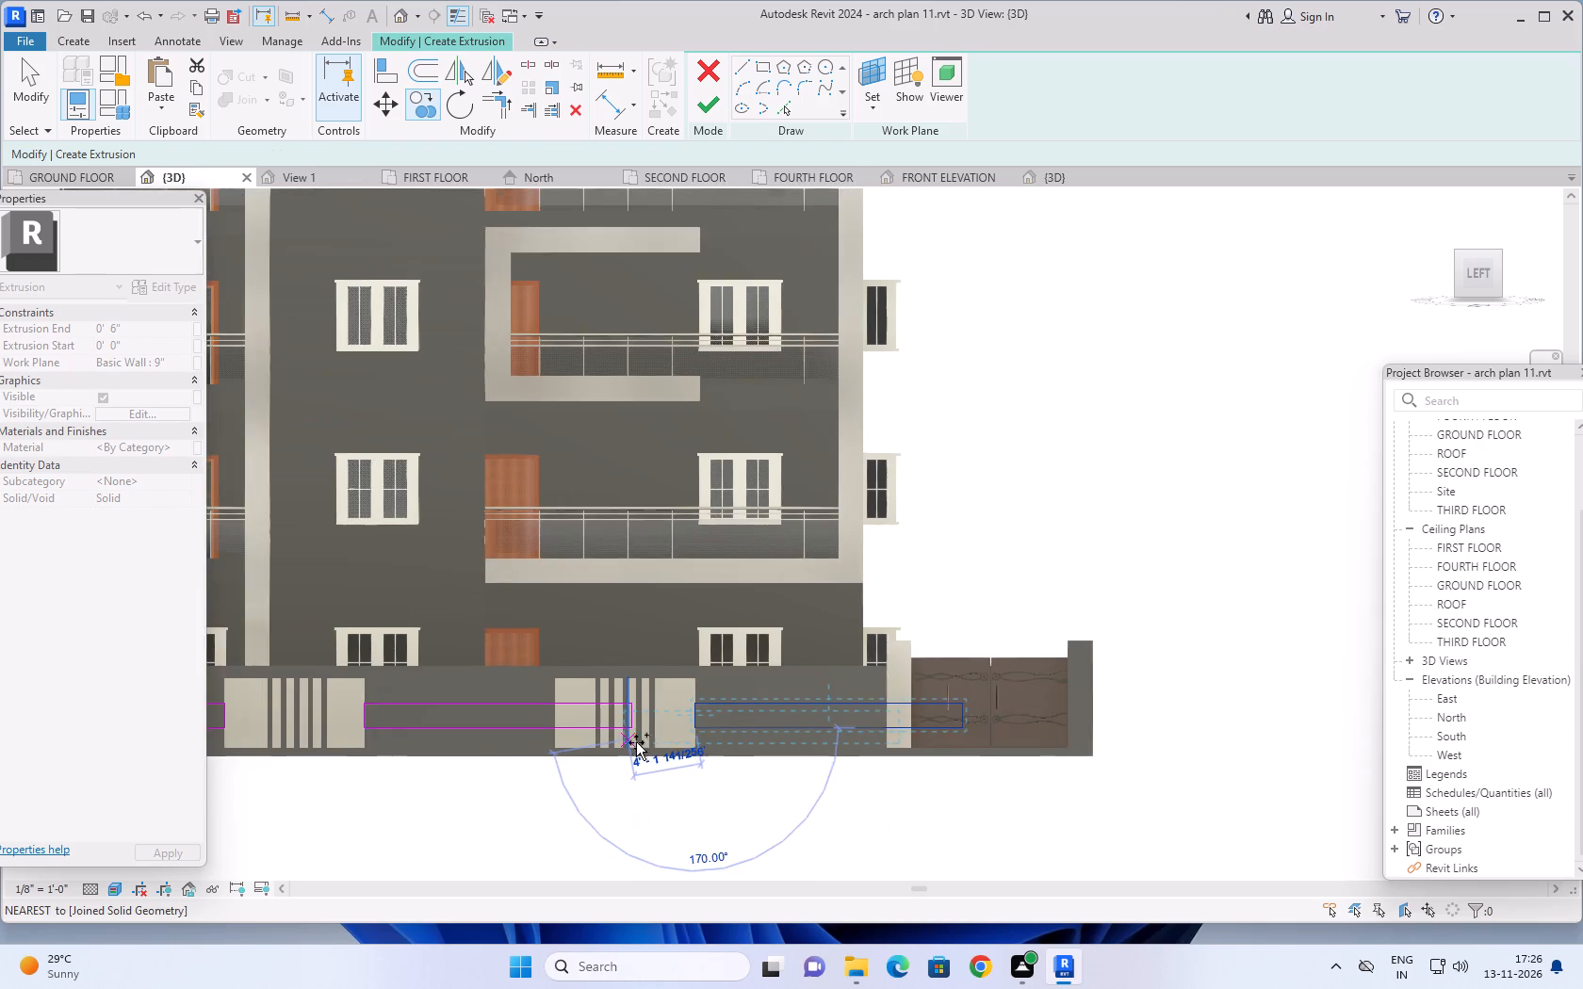
{"action": "scroll", "coordinate": [636, 742], "scroll_direction": "down", "scroll_amount": 2}
{"action": "key", "text": "Escape"}
{"action": "key", "text": "Escape"}
{"action": "key", "text": "Escape"}
{"action": "key", "text": "Escape"}
Examine how the three band rectangles fit between the boundary wall's panels and the gate, against the full facade.
{"action": "middle_click_drag", "start_coordinate": [565, 772], "coordinate": [645, 772]}
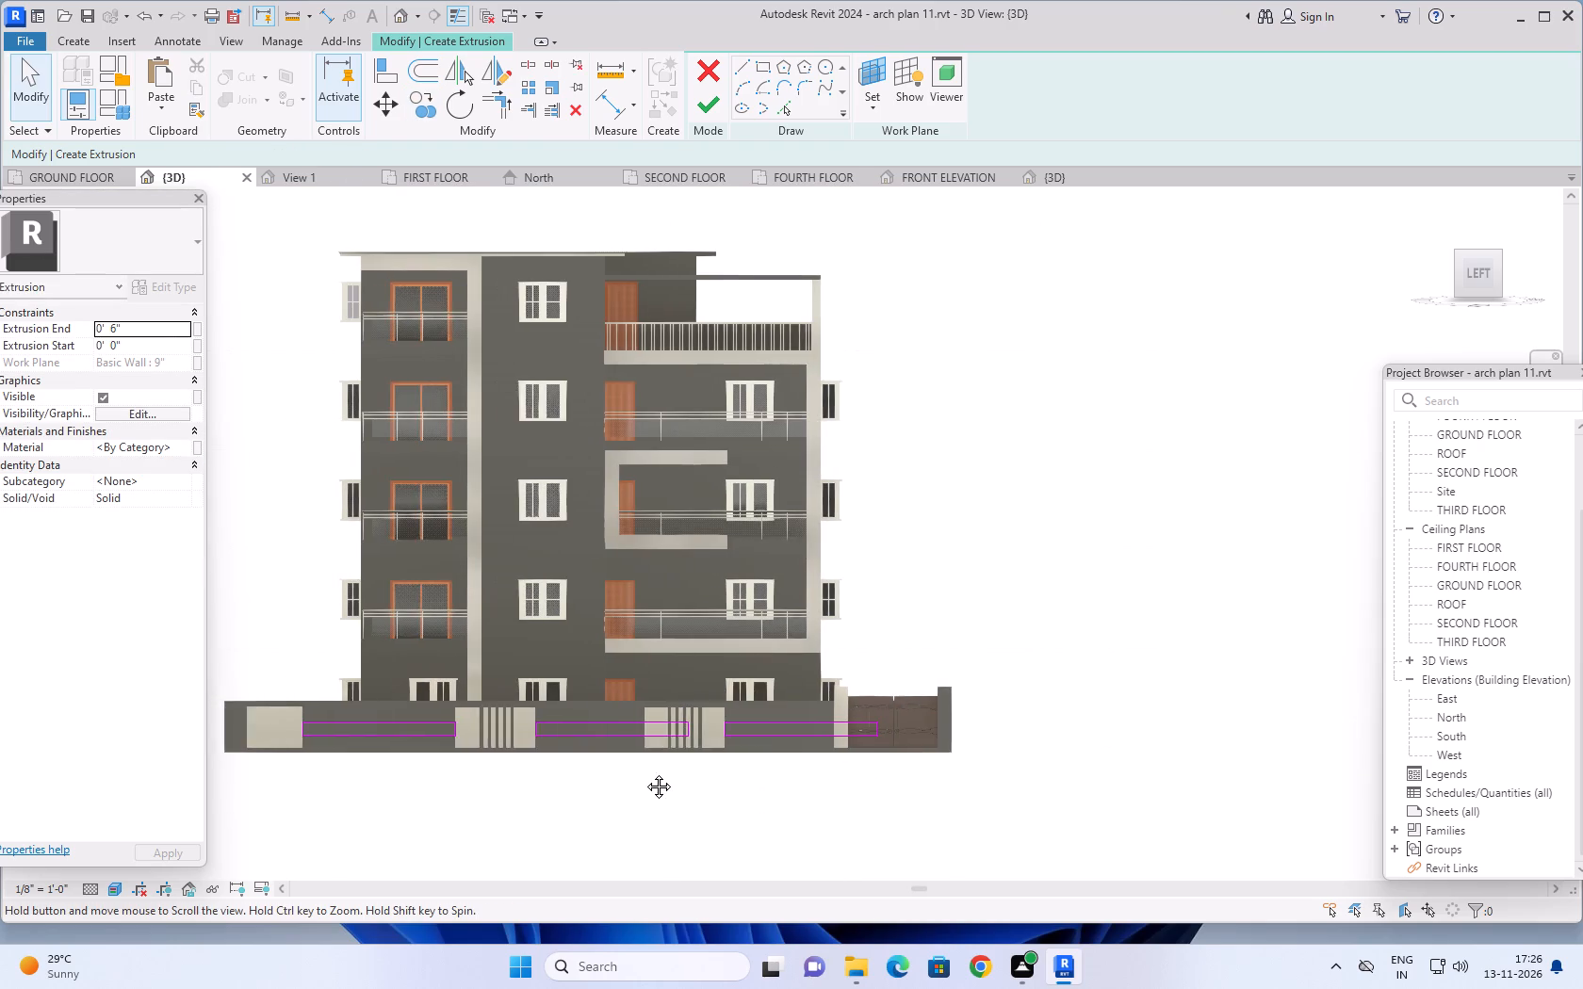
{"action": "middle_click_drag", "start_coordinate": [645, 772], "coordinate": [777, 779]}
{"action": "scroll", "coordinate": [748, 777], "scroll_direction": "up", "scroll_amount": 4}
{"action": "middle_click_drag", "start_coordinate": [748, 776], "coordinate": [792, 778]}
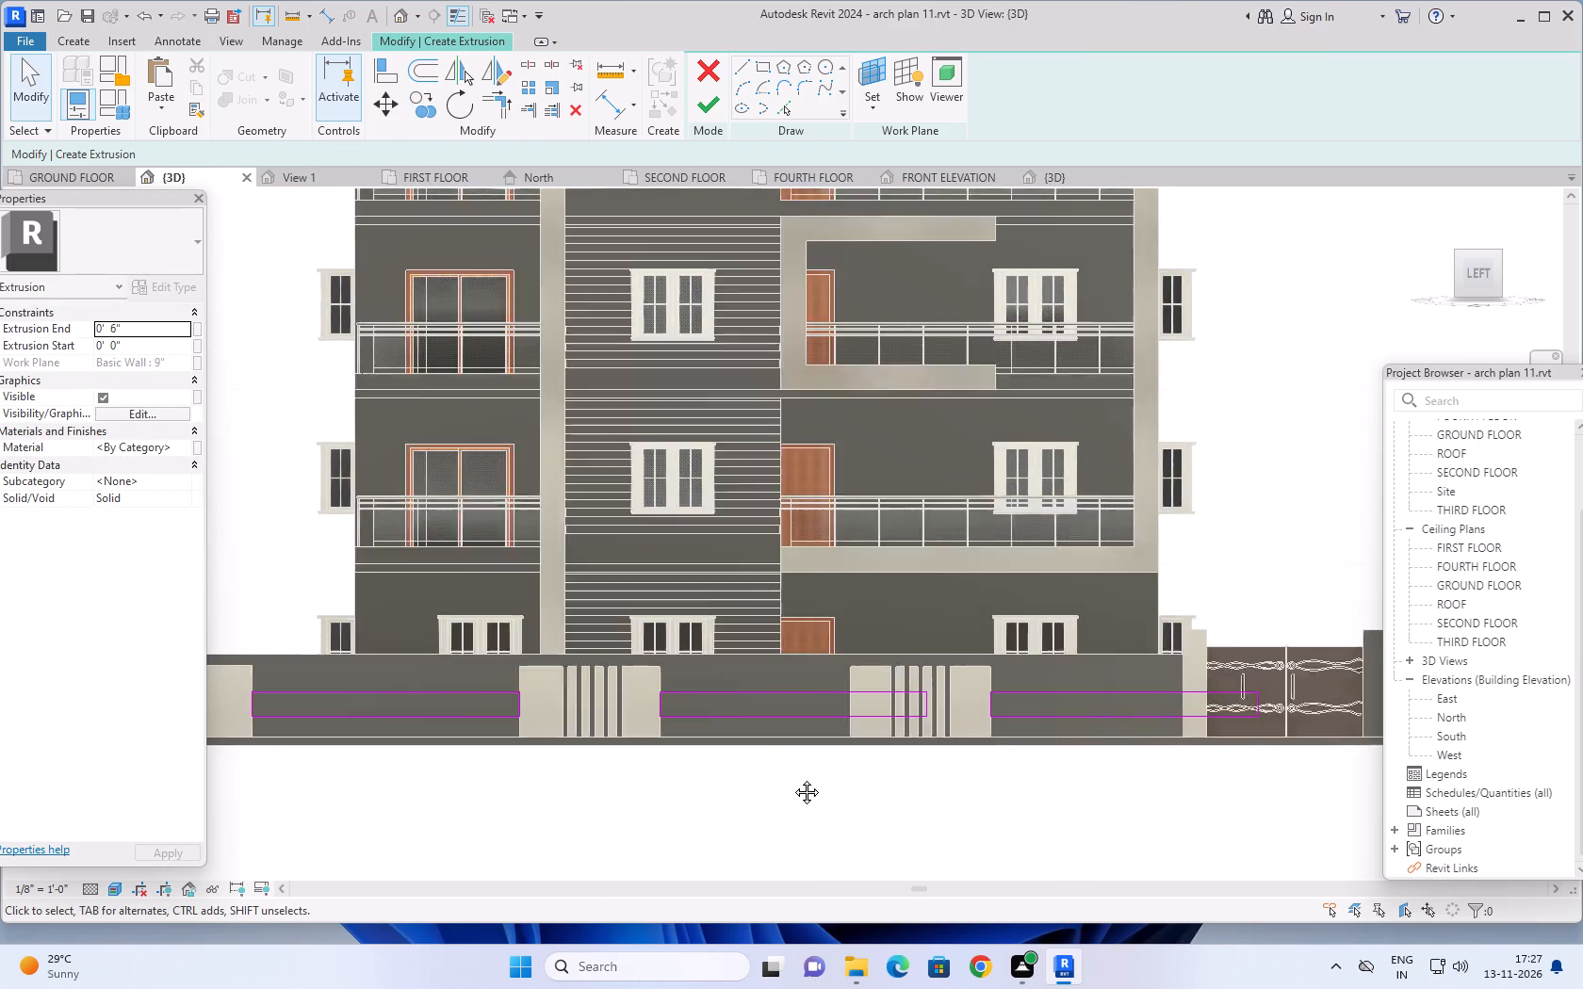
{"action": "middle_click_drag", "start_coordinate": [792, 778], "coordinate": [795, 778]}
{"action": "middle_click_drag", "start_coordinate": [863, 774], "coordinate": [810, 769]}
{"action": "scroll", "coordinate": [925, 782], "scroll_direction": "down", "scroll_amount": 2}
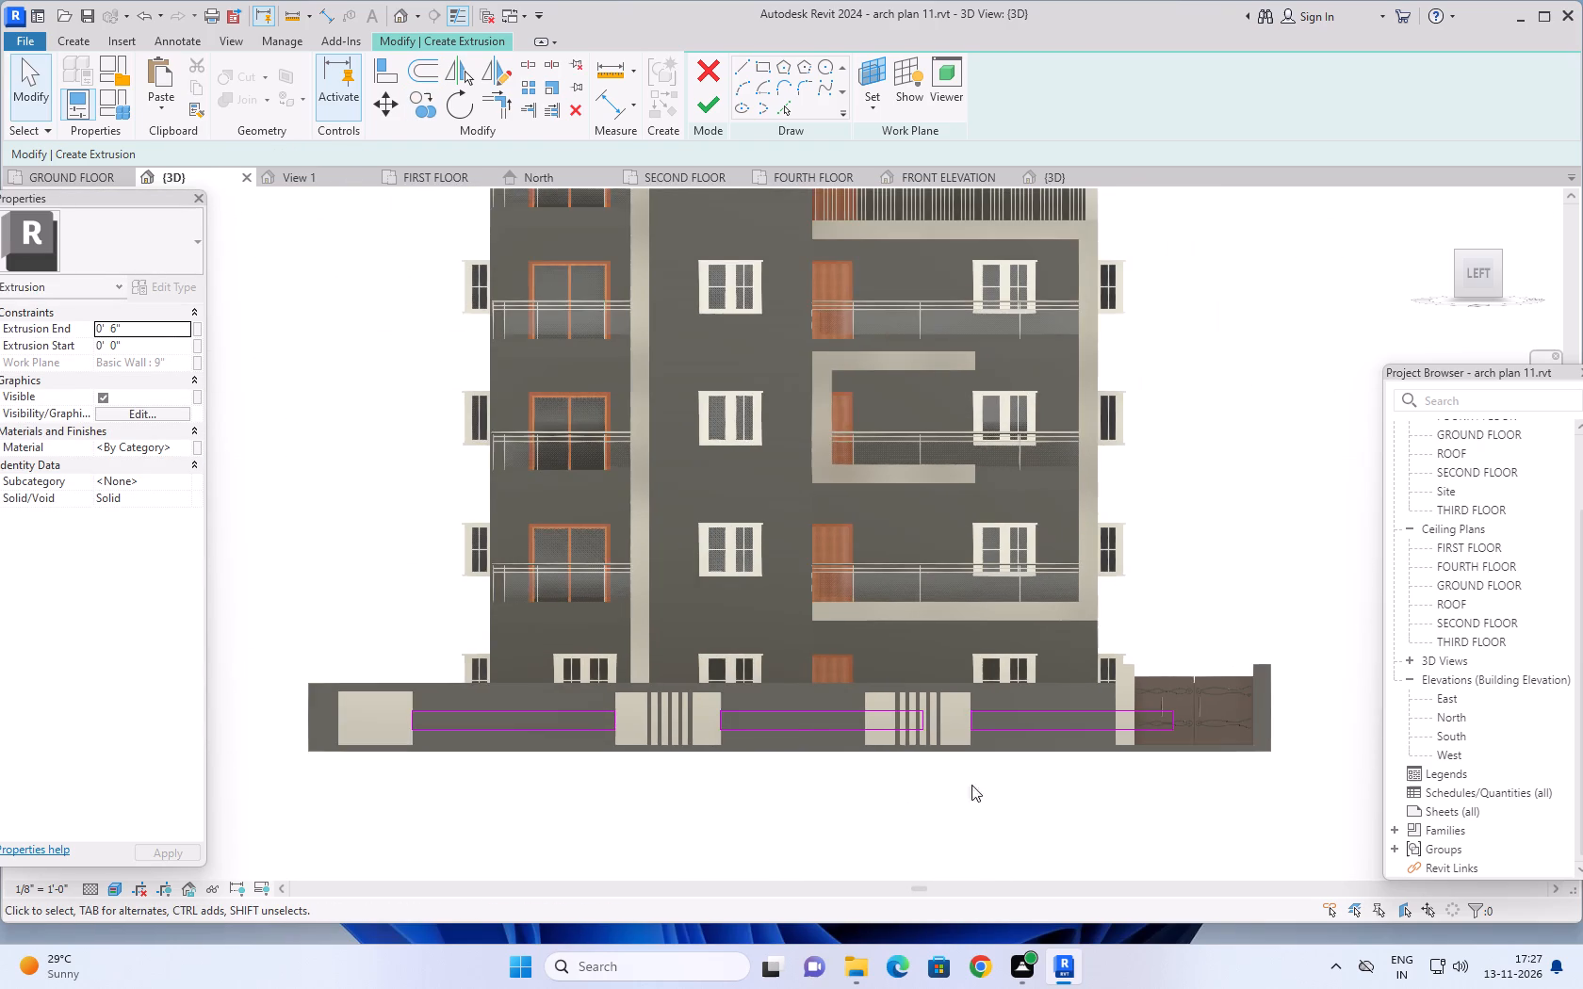
{"action": "middle_click_drag", "start_coordinate": [1004, 777], "coordinate": [958, 770]}
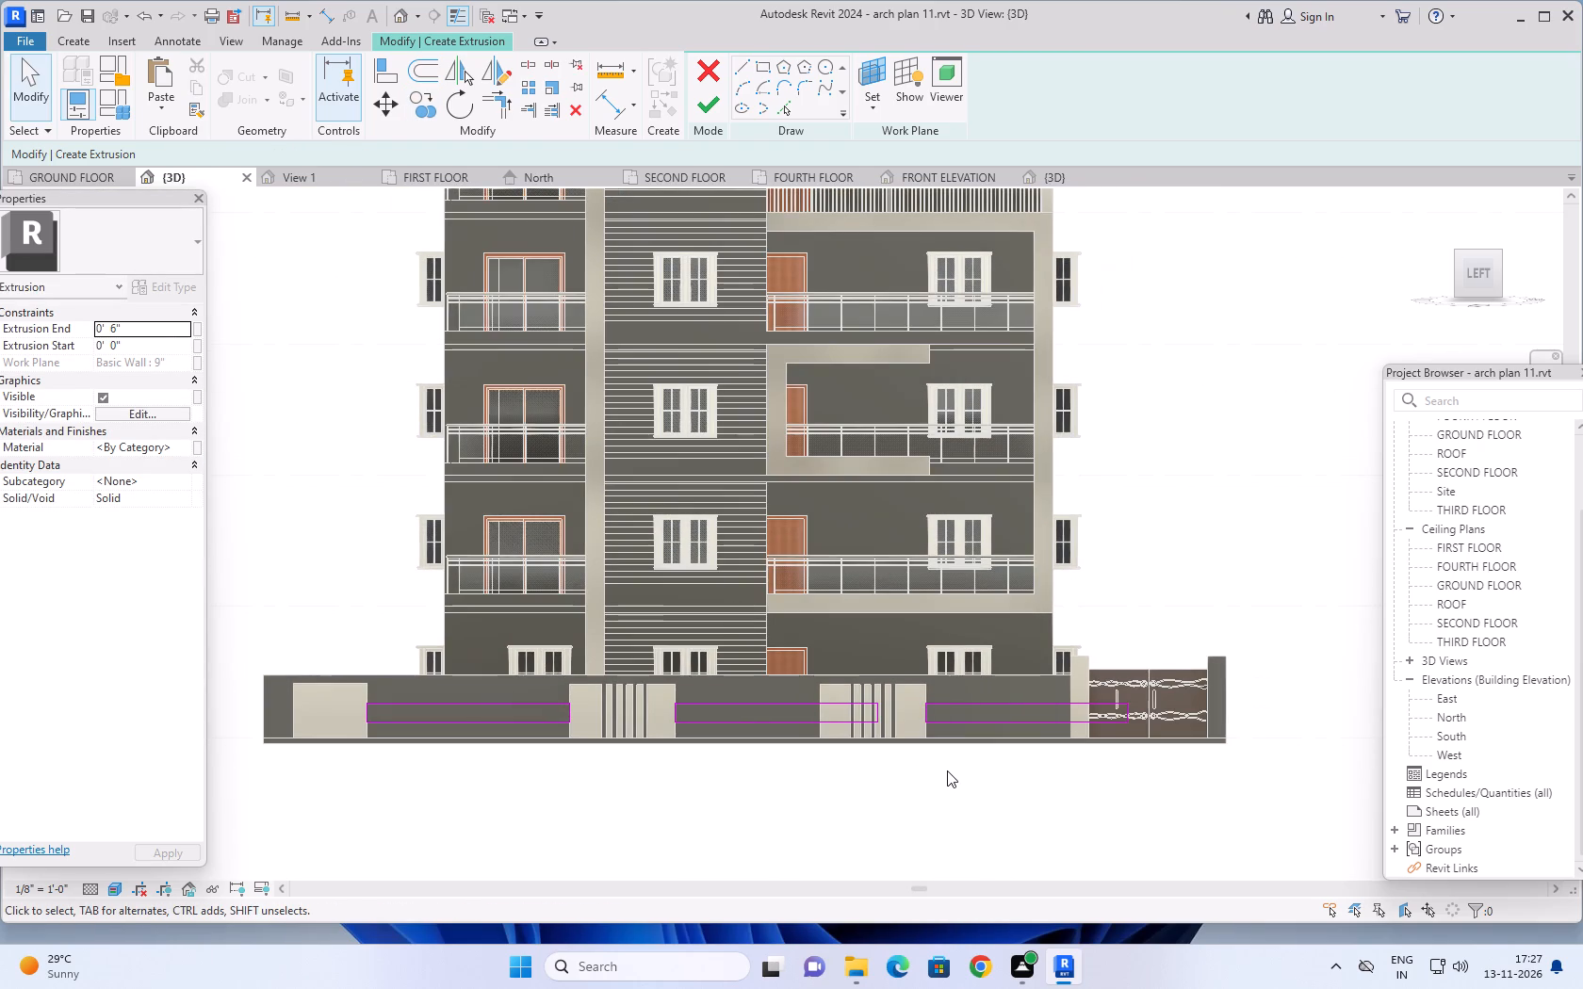
{"action": "scroll", "coordinate": [968, 774], "scroll_direction": "down", "scroll_amount": 2}
{"action": "middle_click_drag", "start_coordinate": [988, 777], "coordinate": [968, 770]}
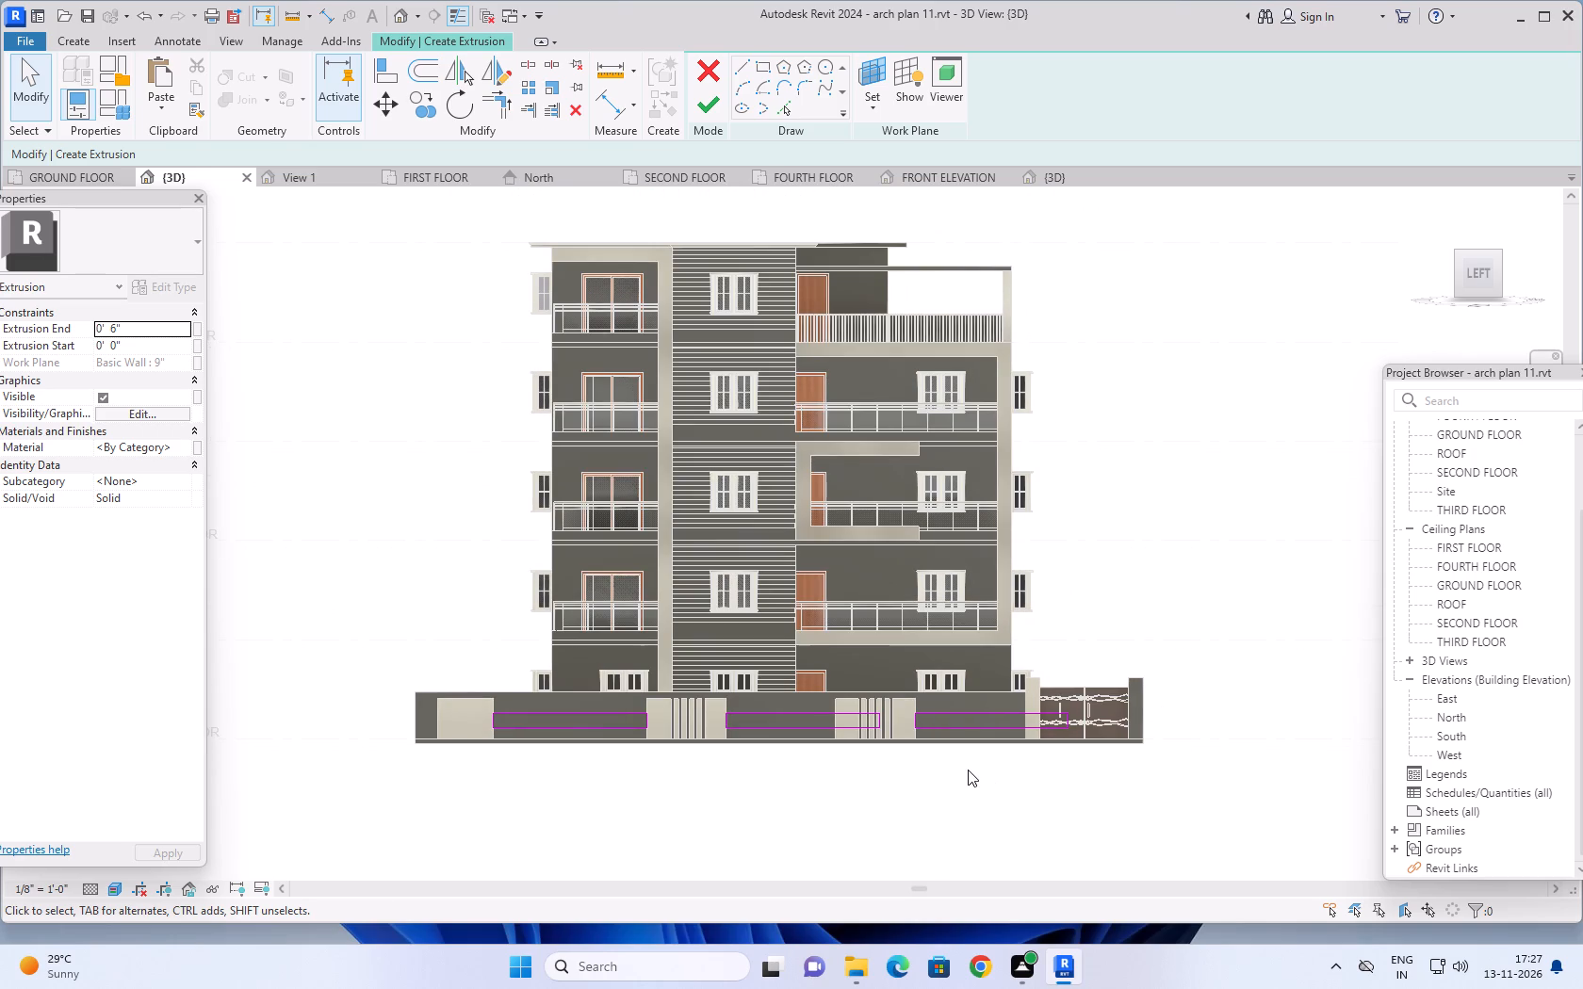
{"action": "scroll", "coordinate": [882, 778], "scroll_direction": "up", "scroll_amount": 3}
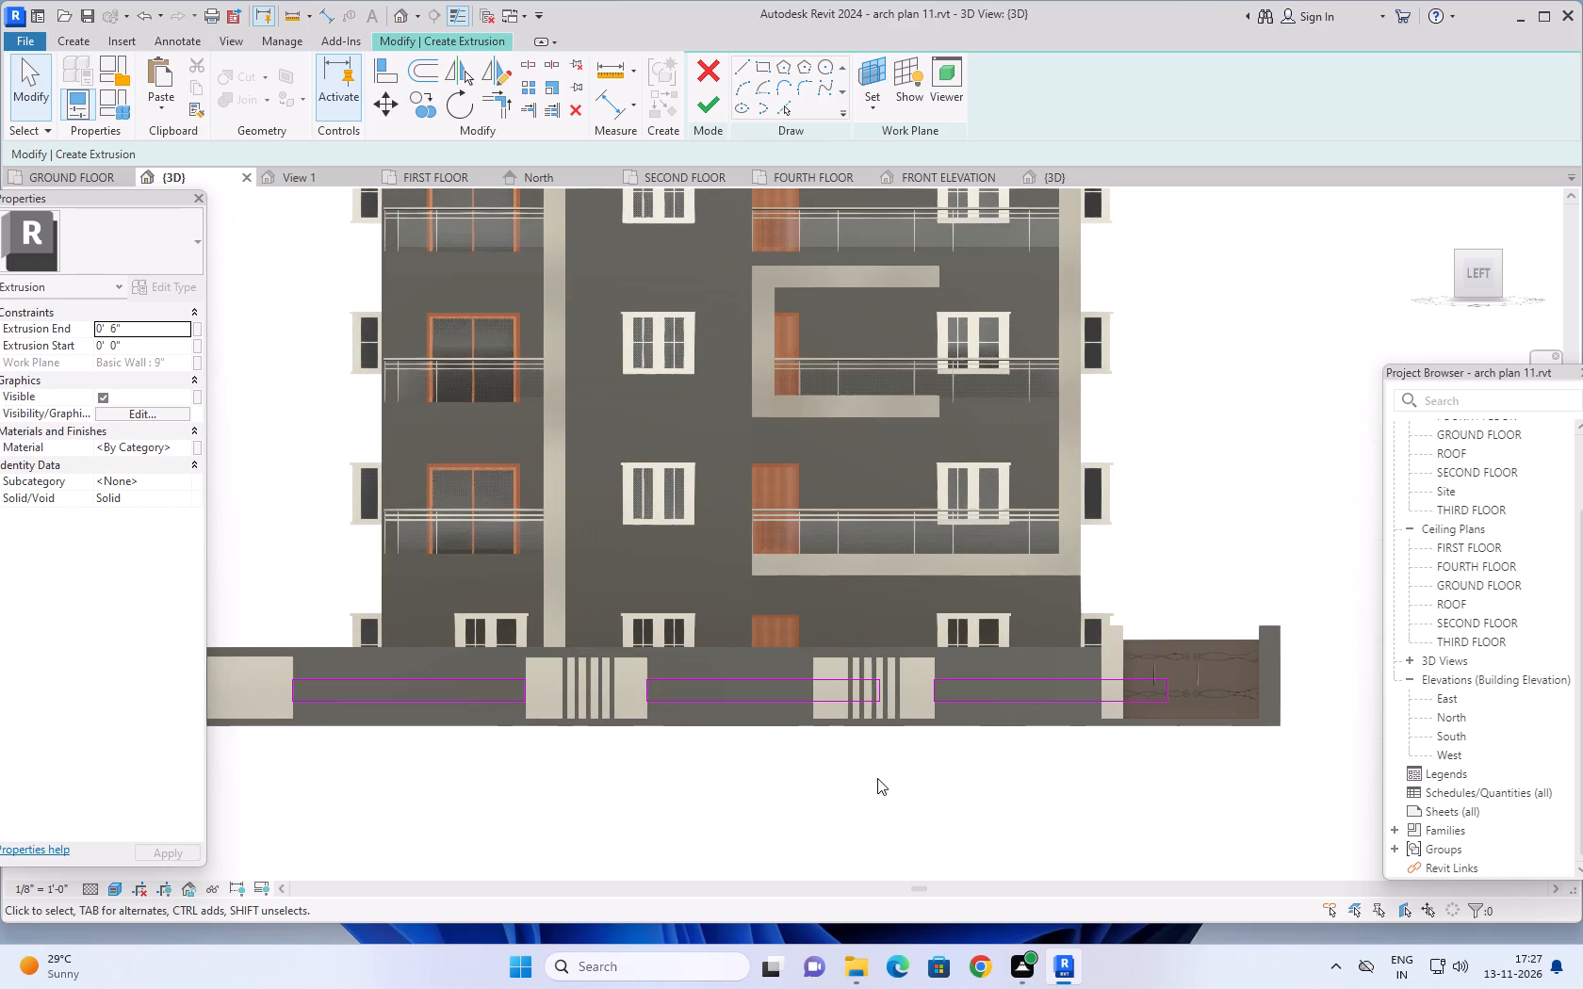
{"action": "middle_click_drag", "start_coordinate": [826, 771], "coordinate": [871, 768]}
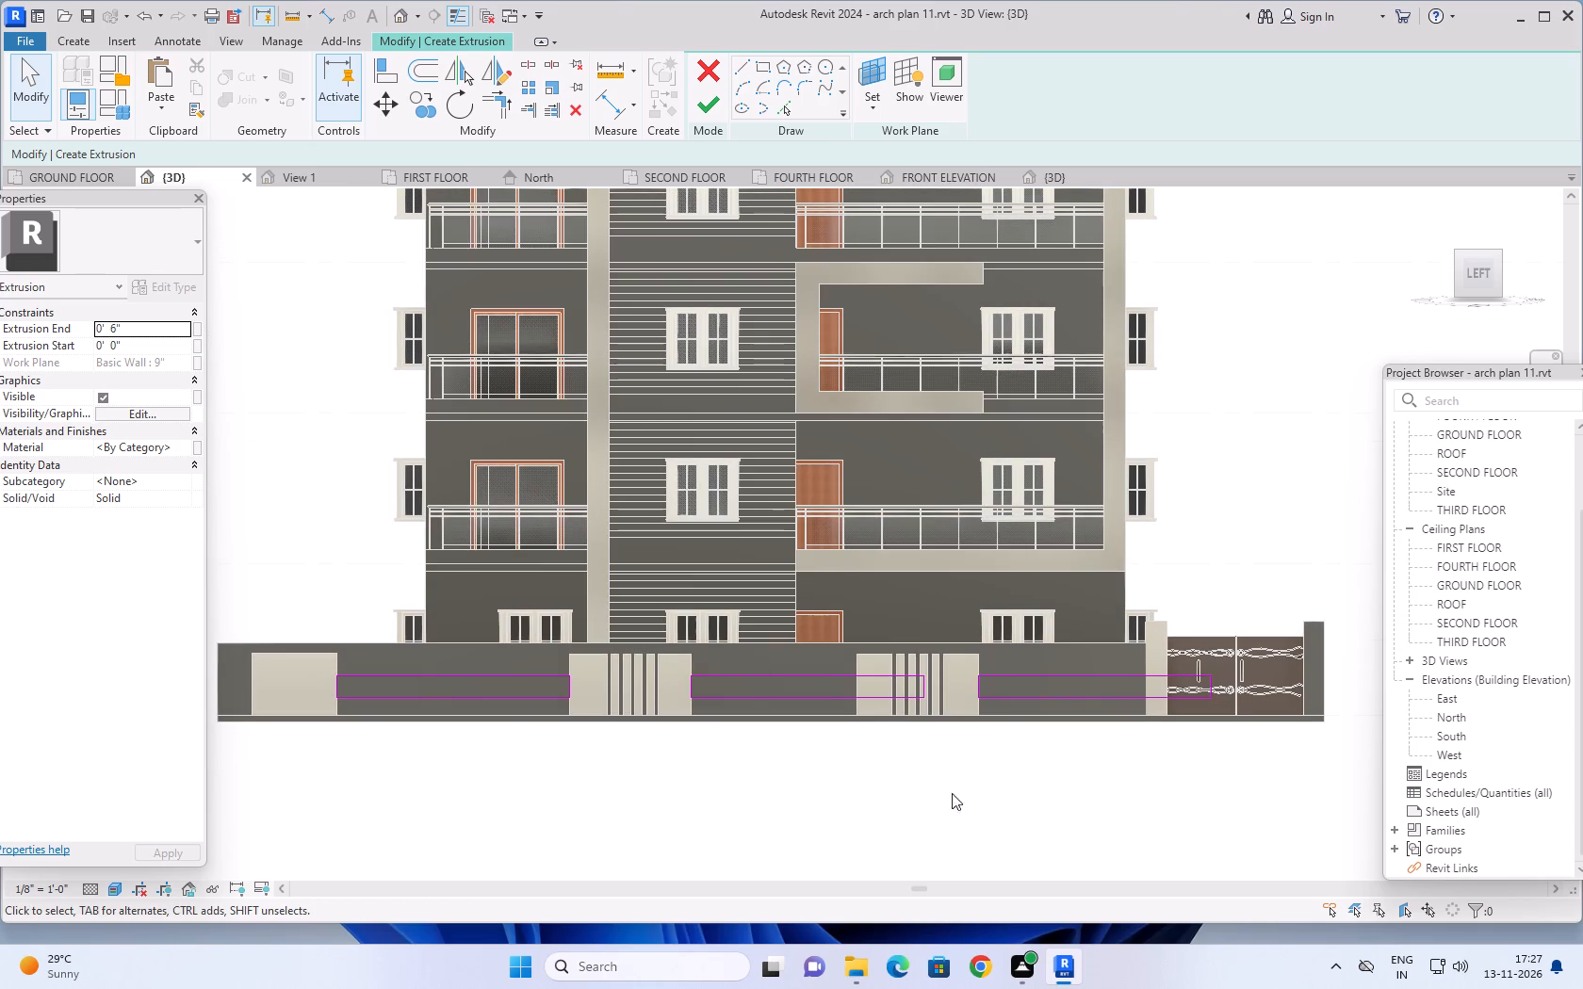
Align the middle band rectangle's overshooting end edge with the near edge of the second grooved panel.
{"action": "middle_click_drag", "start_coordinate": [962, 787], "coordinate": [1004, 806]}
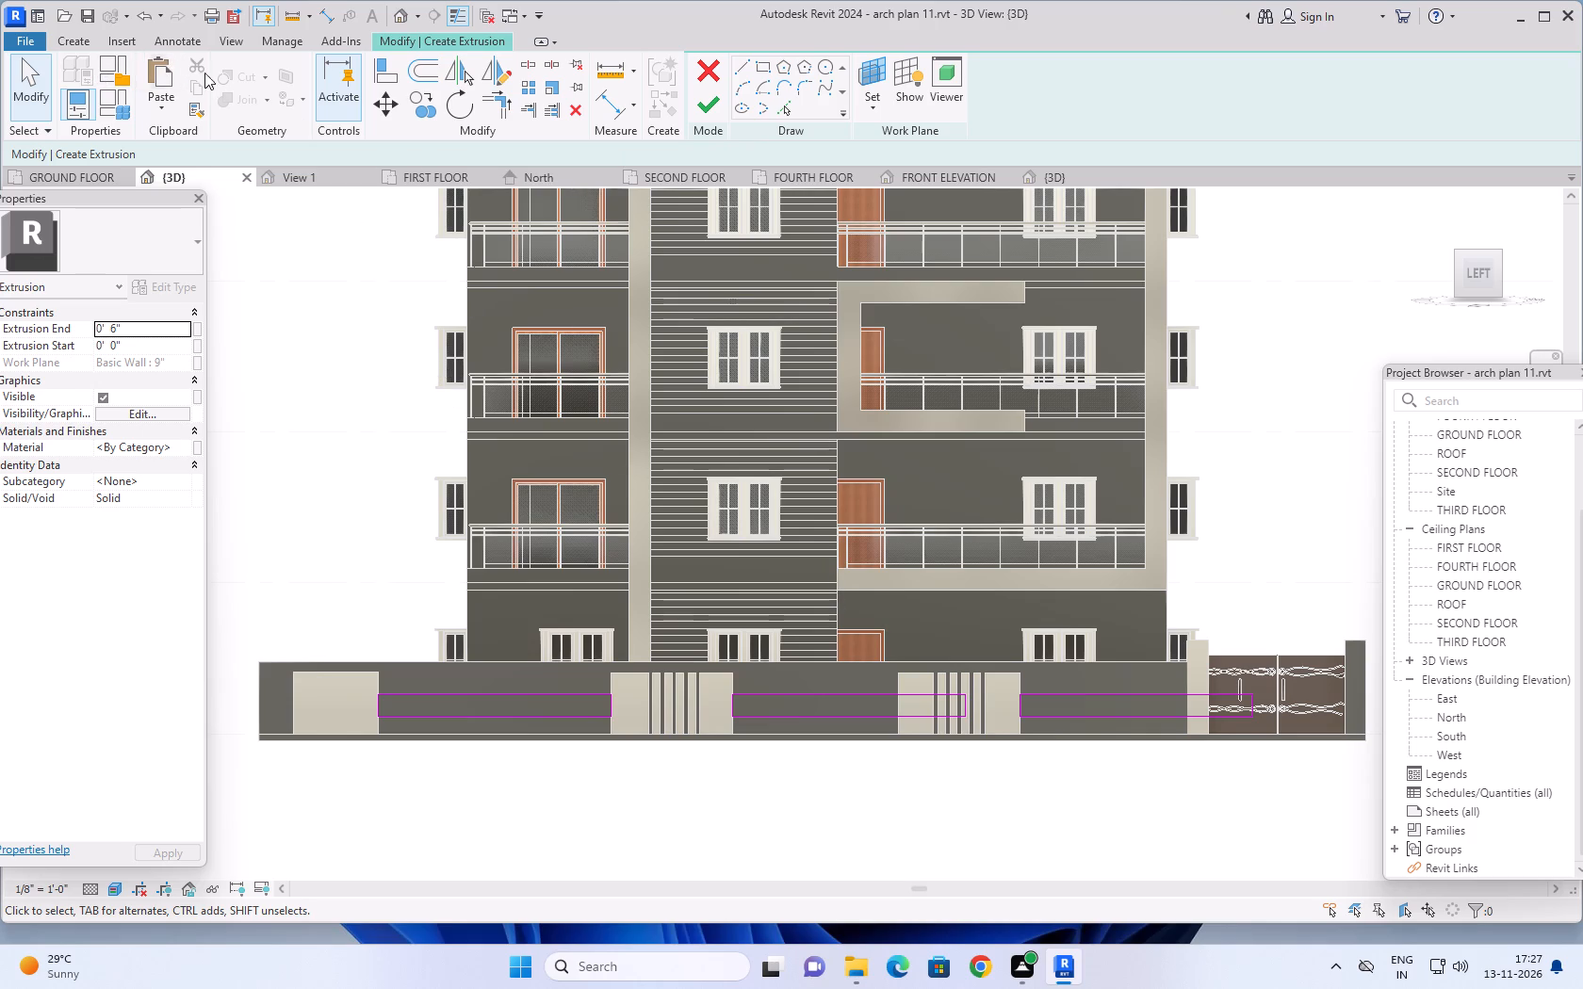
{"action": "left_click", "coordinate": [384, 60]}
{"action": "scroll", "coordinate": [918, 665], "scroll_direction": "up", "scroll_amount": 5}
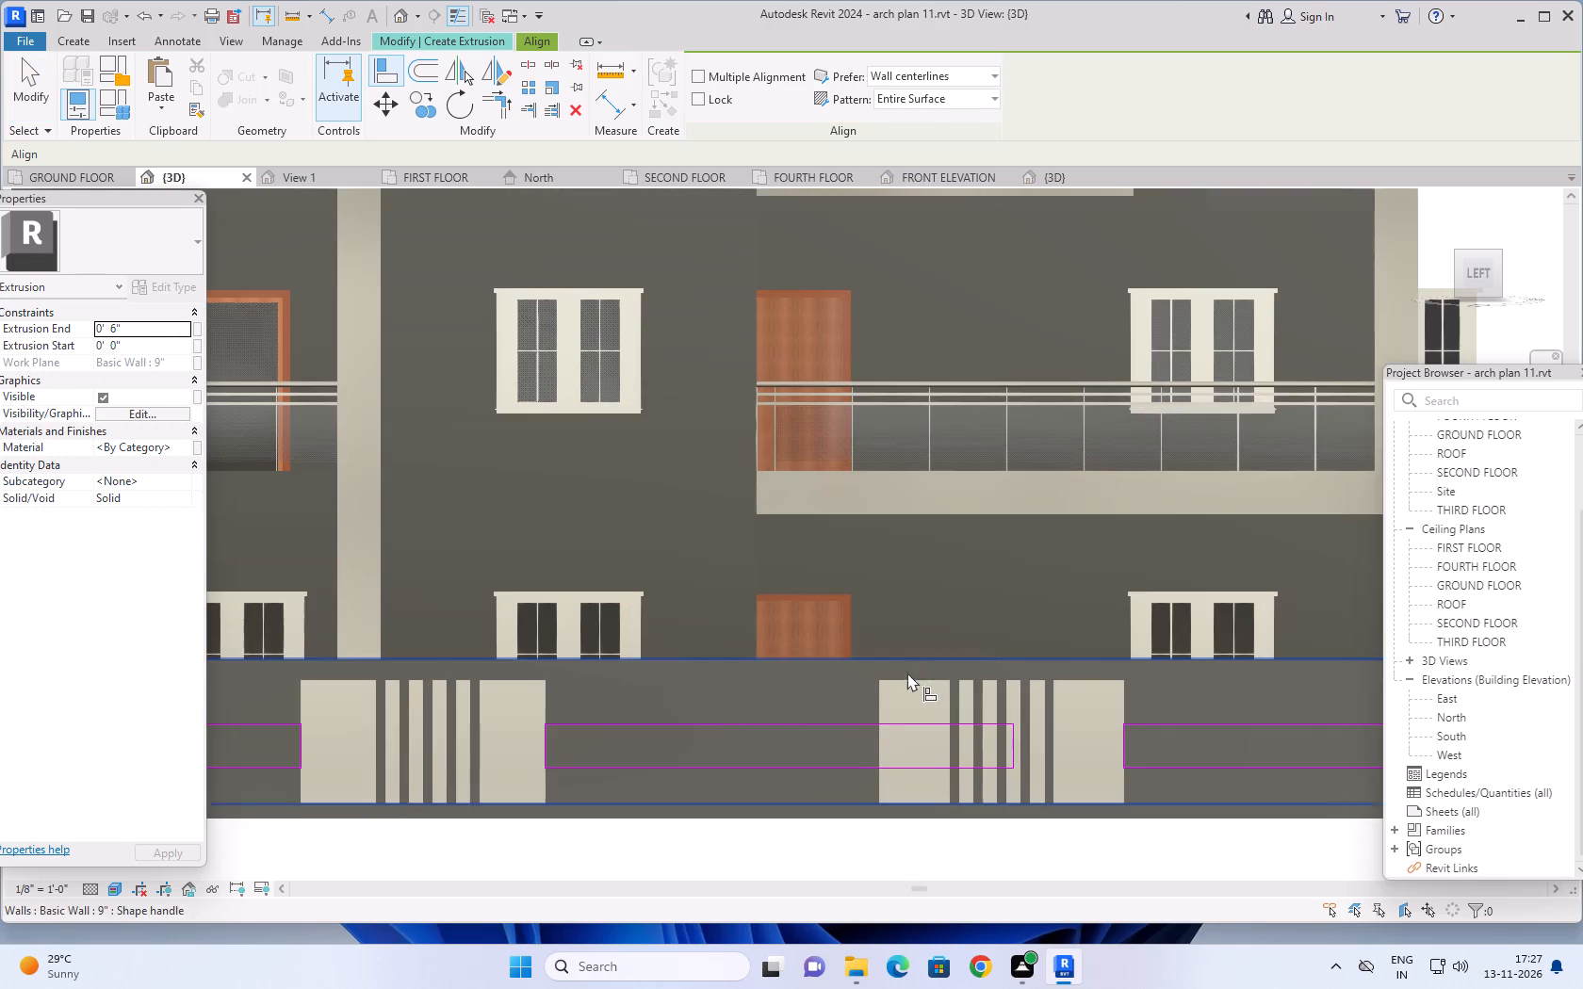
{"action": "left_click", "coordinate": [880, 704]}
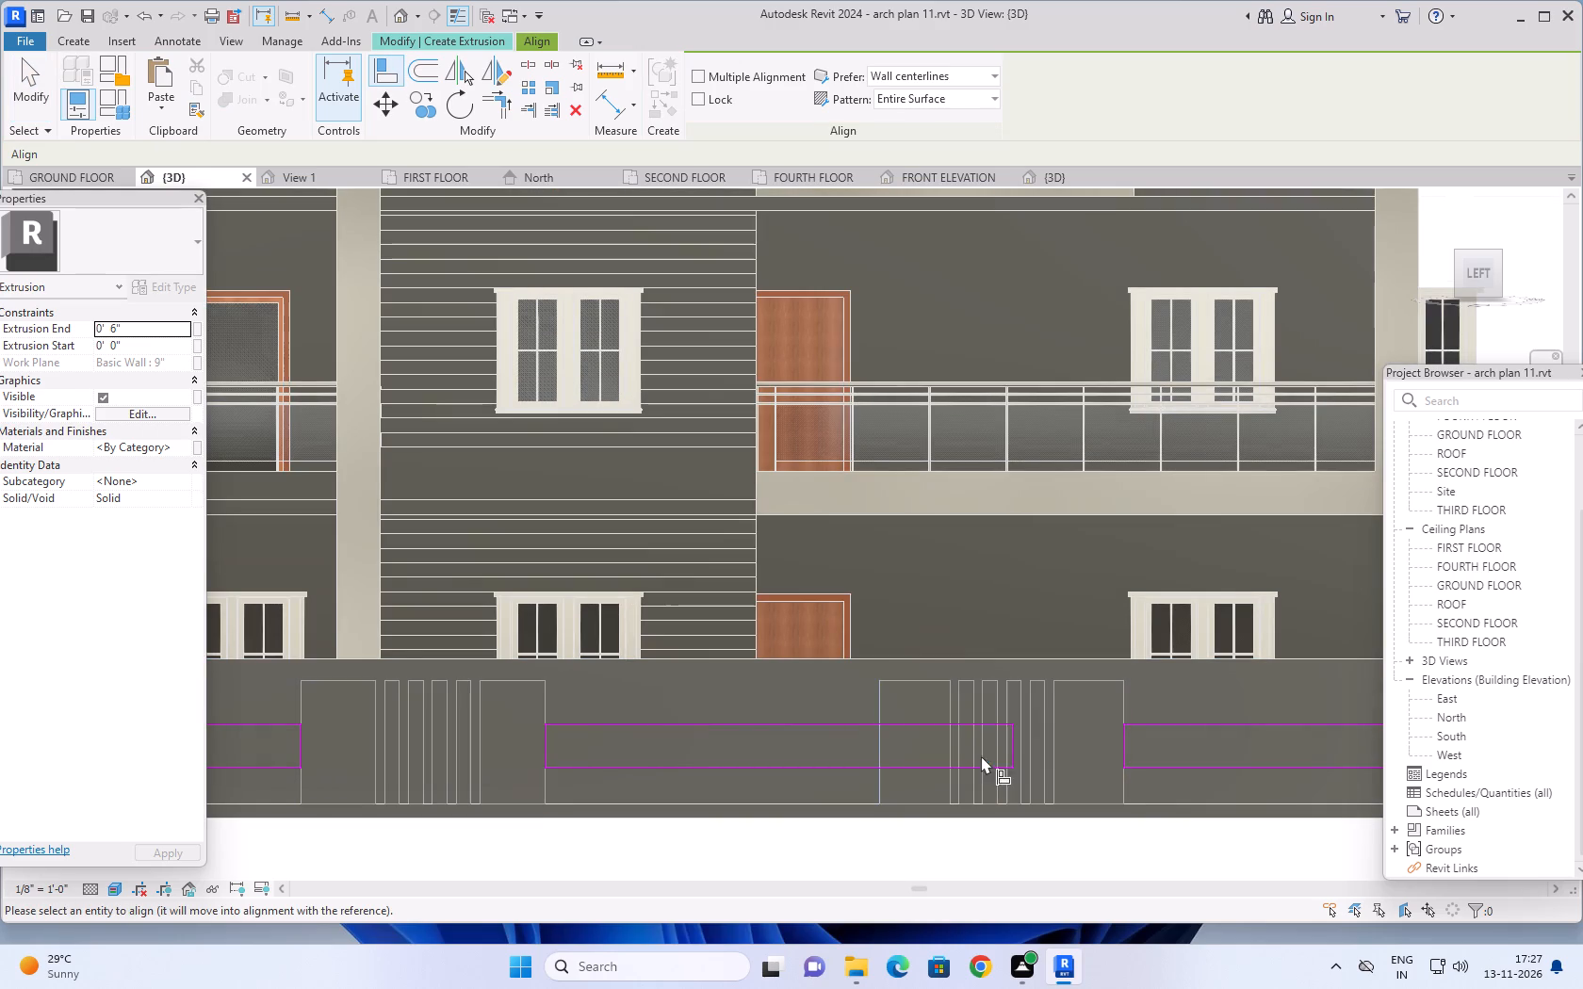
{"action": "left_click", "coordinate": [1010, 742]}
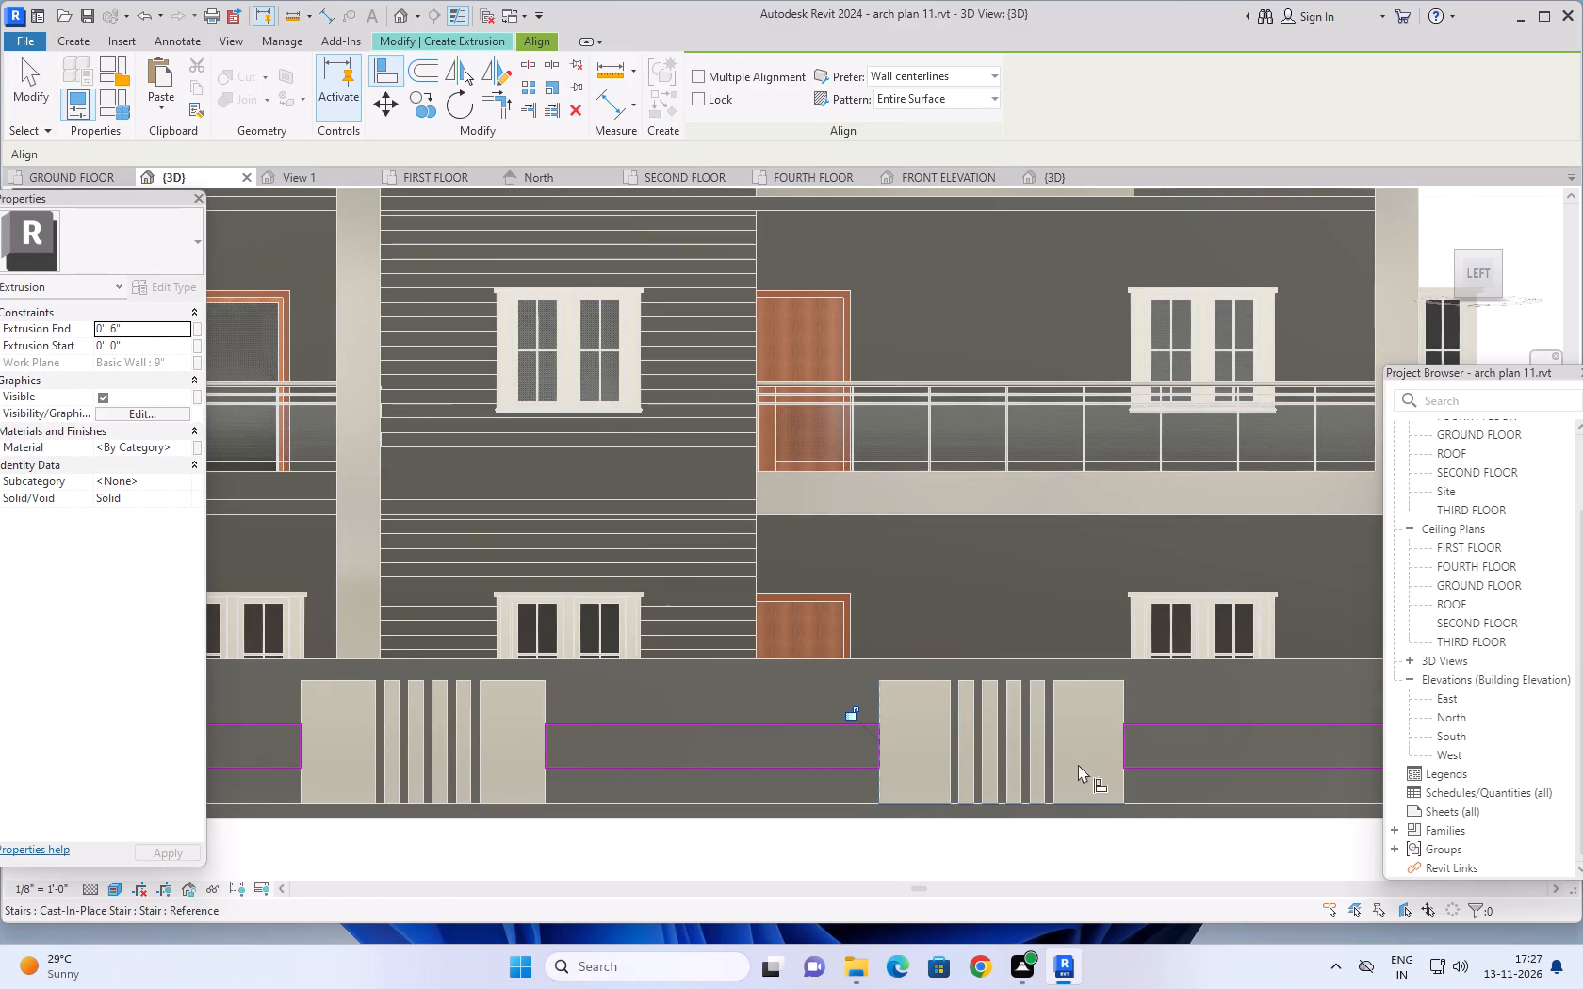
Shorten the third band rectangle by nudging its gate-side edge back to the near face of the gate column.
{"action": "scroll", "coordinate": [1142, 773], "scroll_direction": "down", "scroll_amount": 4}
{"action": "middle_click_drag", "start_coordinate": [1153, 823], "coordinate": [728, 823]}
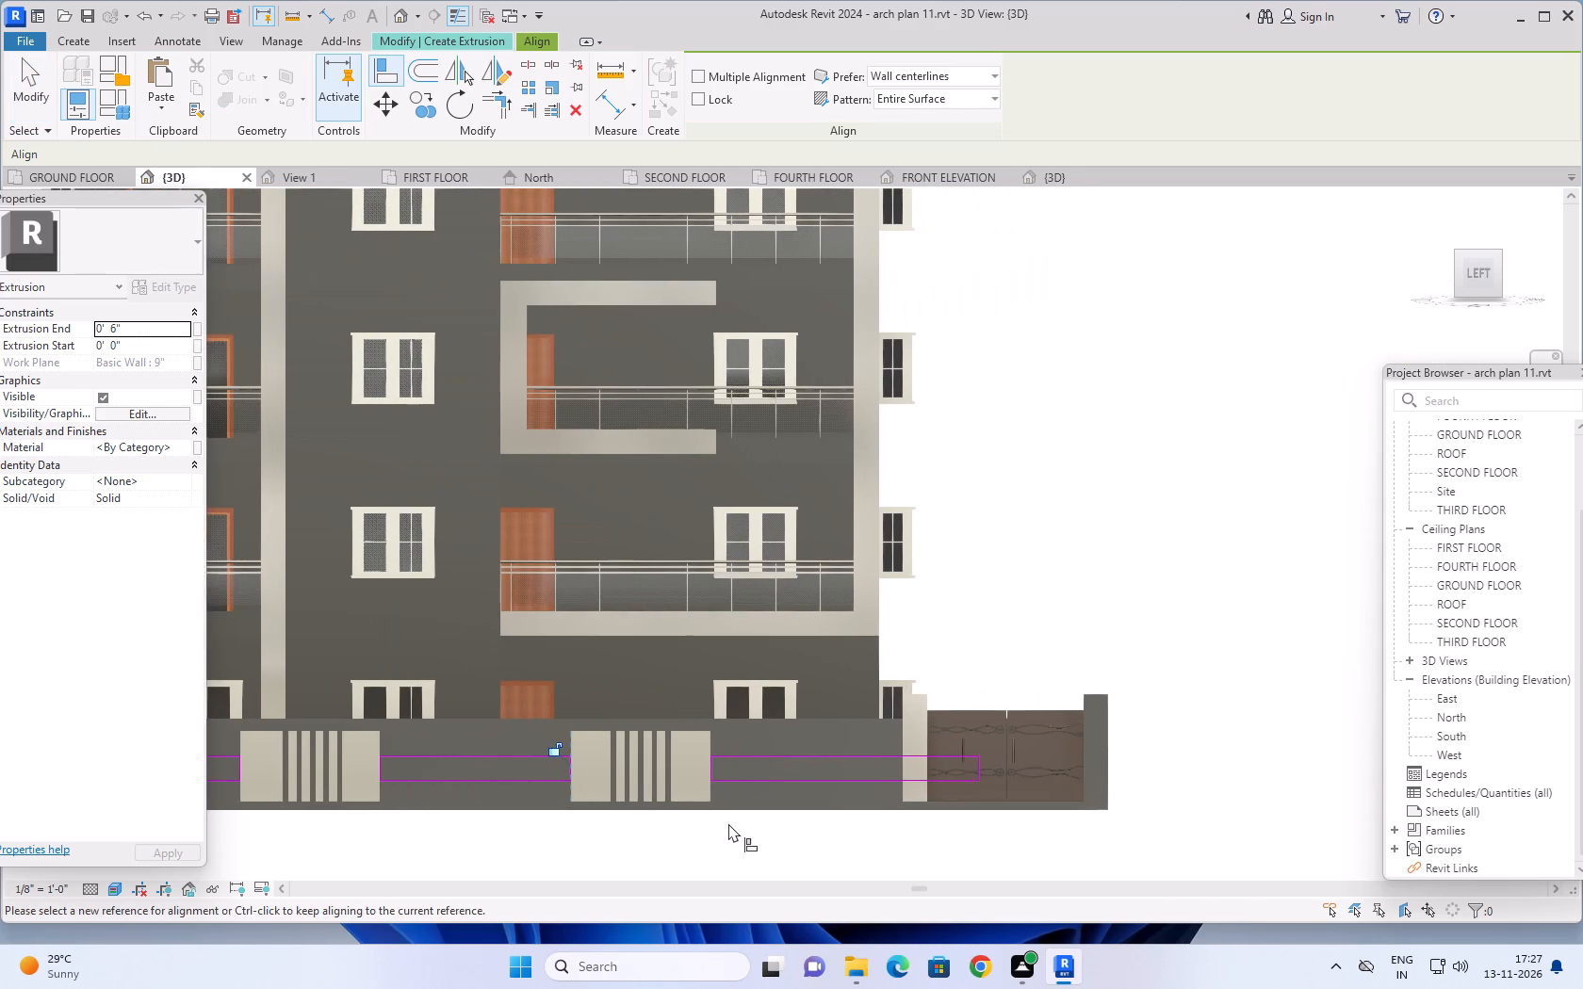
{"action": "scroll", "coordinate": [883, 705], "scroll_direction": "up", "scroll_amount": 5}
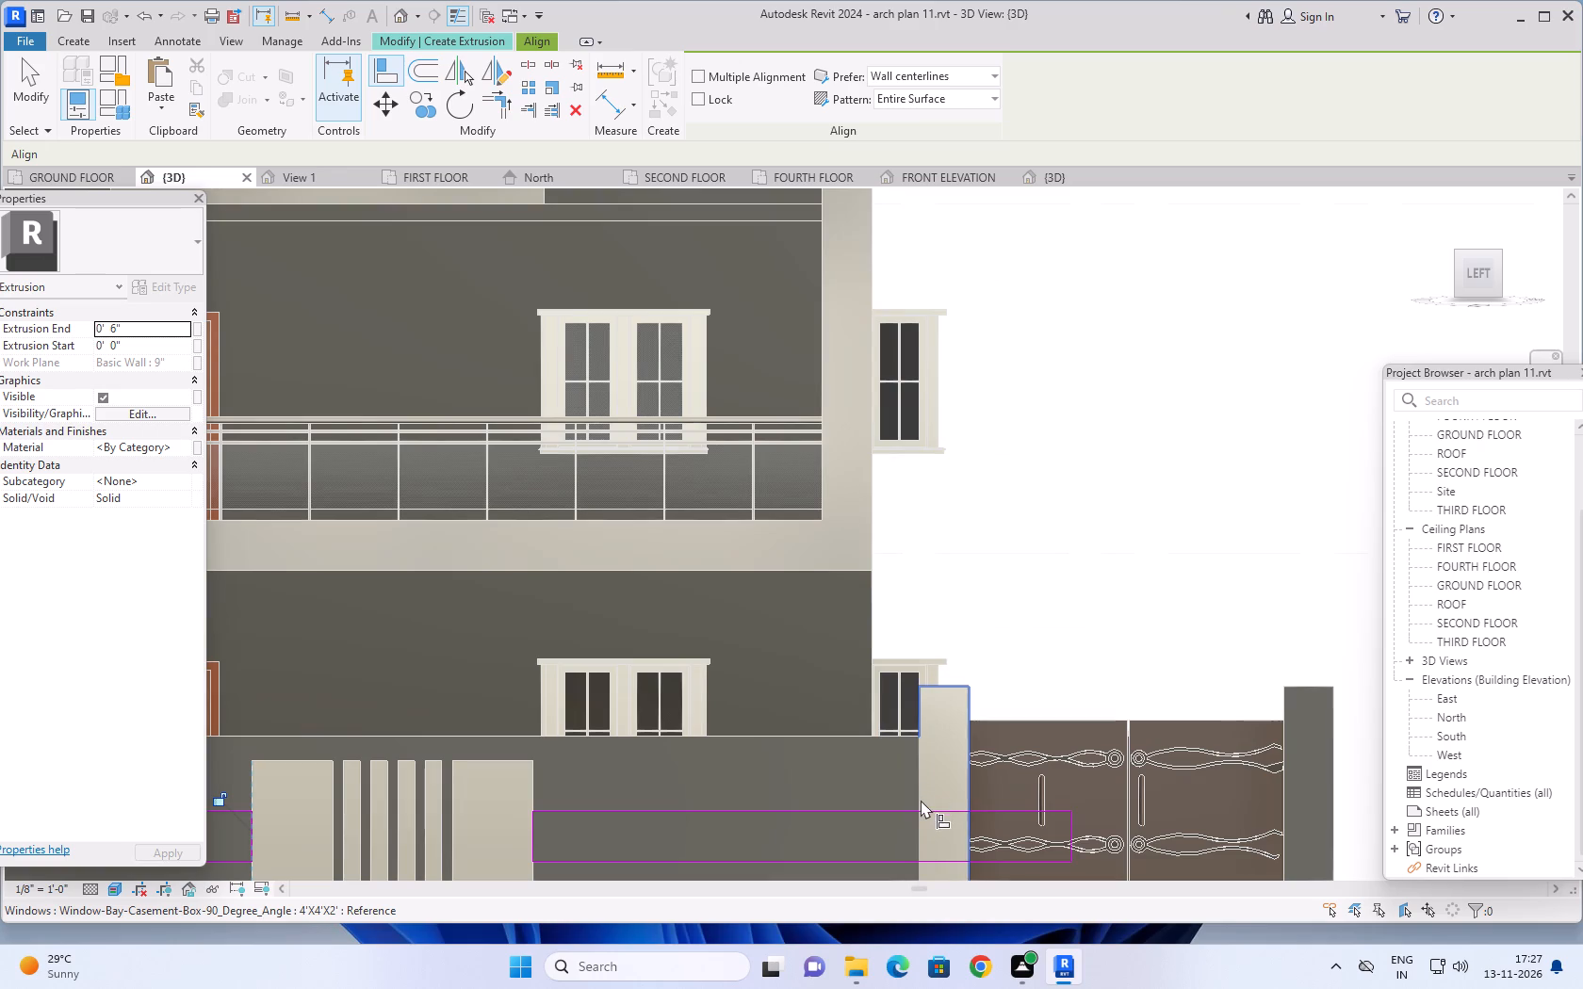
{"action": "scroll", "coordinate": [918, 836], "scroll_direction": "up", "scroll_amount": 5}
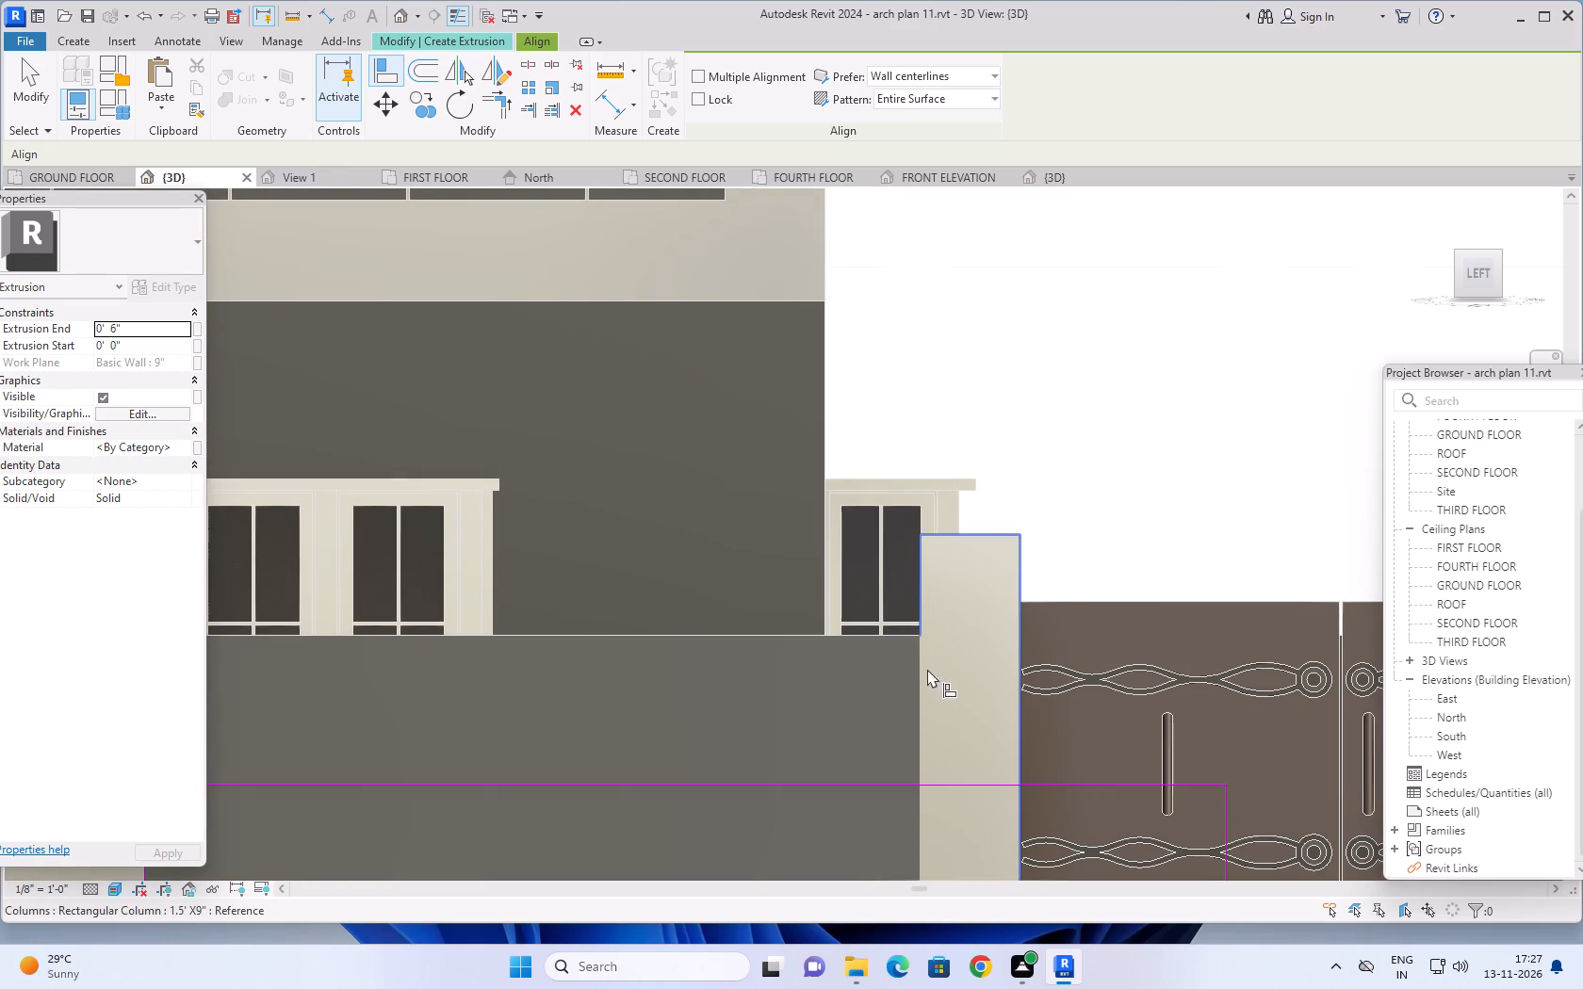
{"action": "scroll", "coordinate": [912, 745], "scroll_direction": "down", "scroll_amount": 4}
{"action": "middle_click_drag", "start_coordinate": [909, 741], "coordinate": [889, 609]}
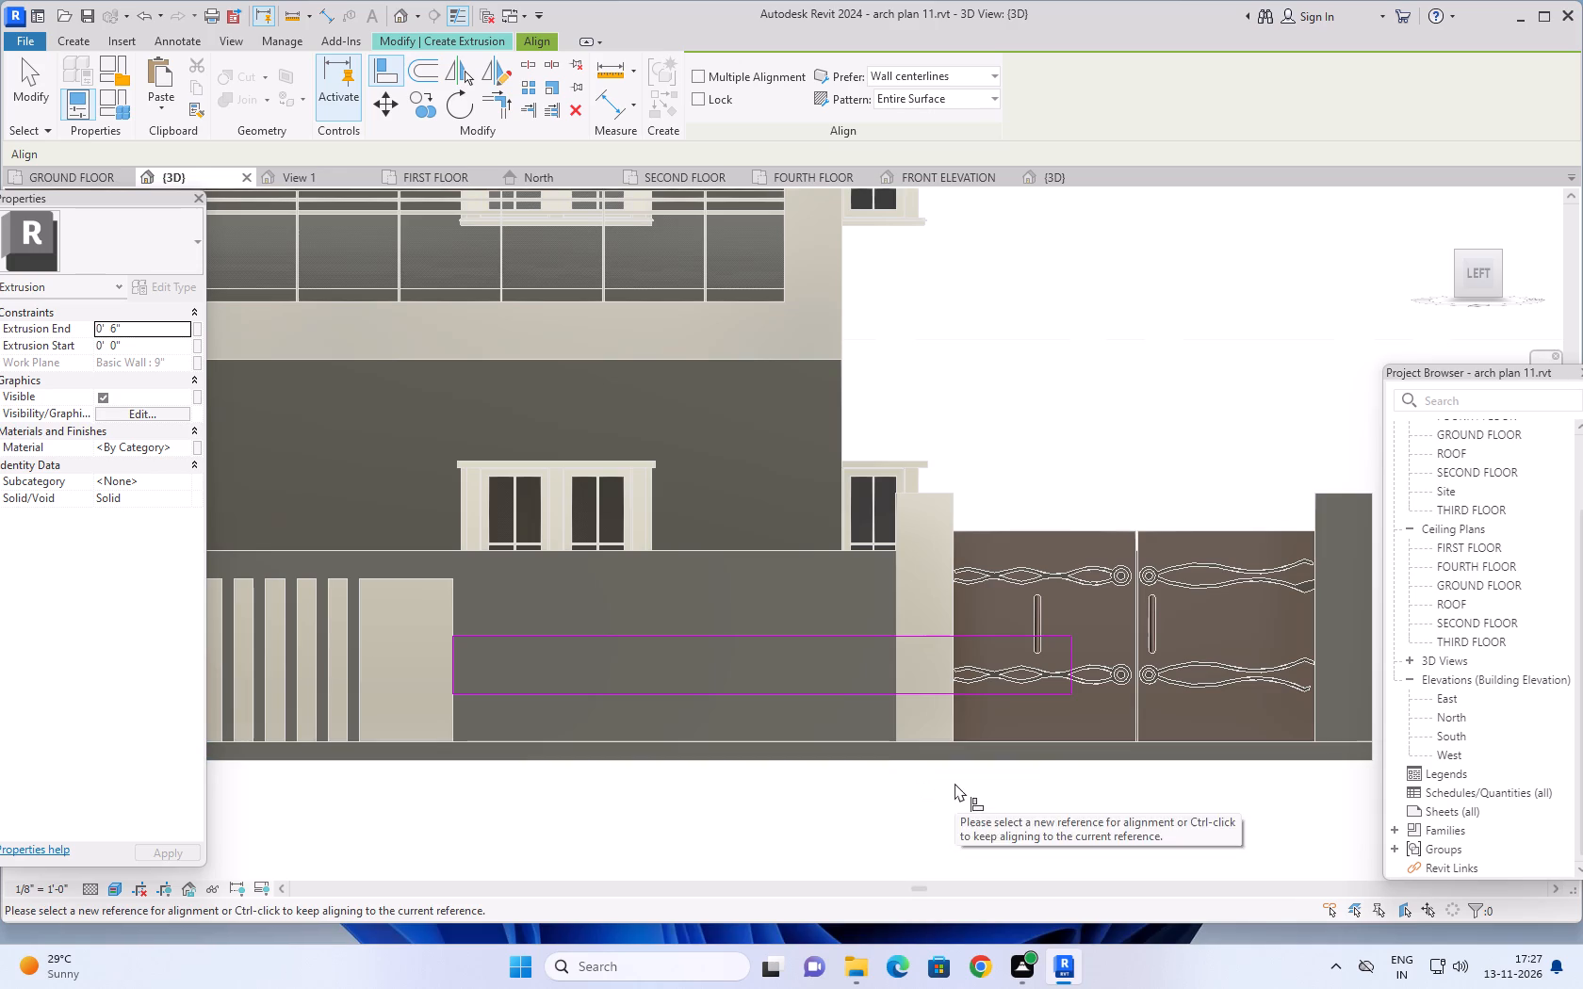
{"action": "key", "text": "Escape"}
{"action": "key", "text": "Escape"}
{"action": "key", "text": "Escape"}
{"action": "key", "text": "Escape"}
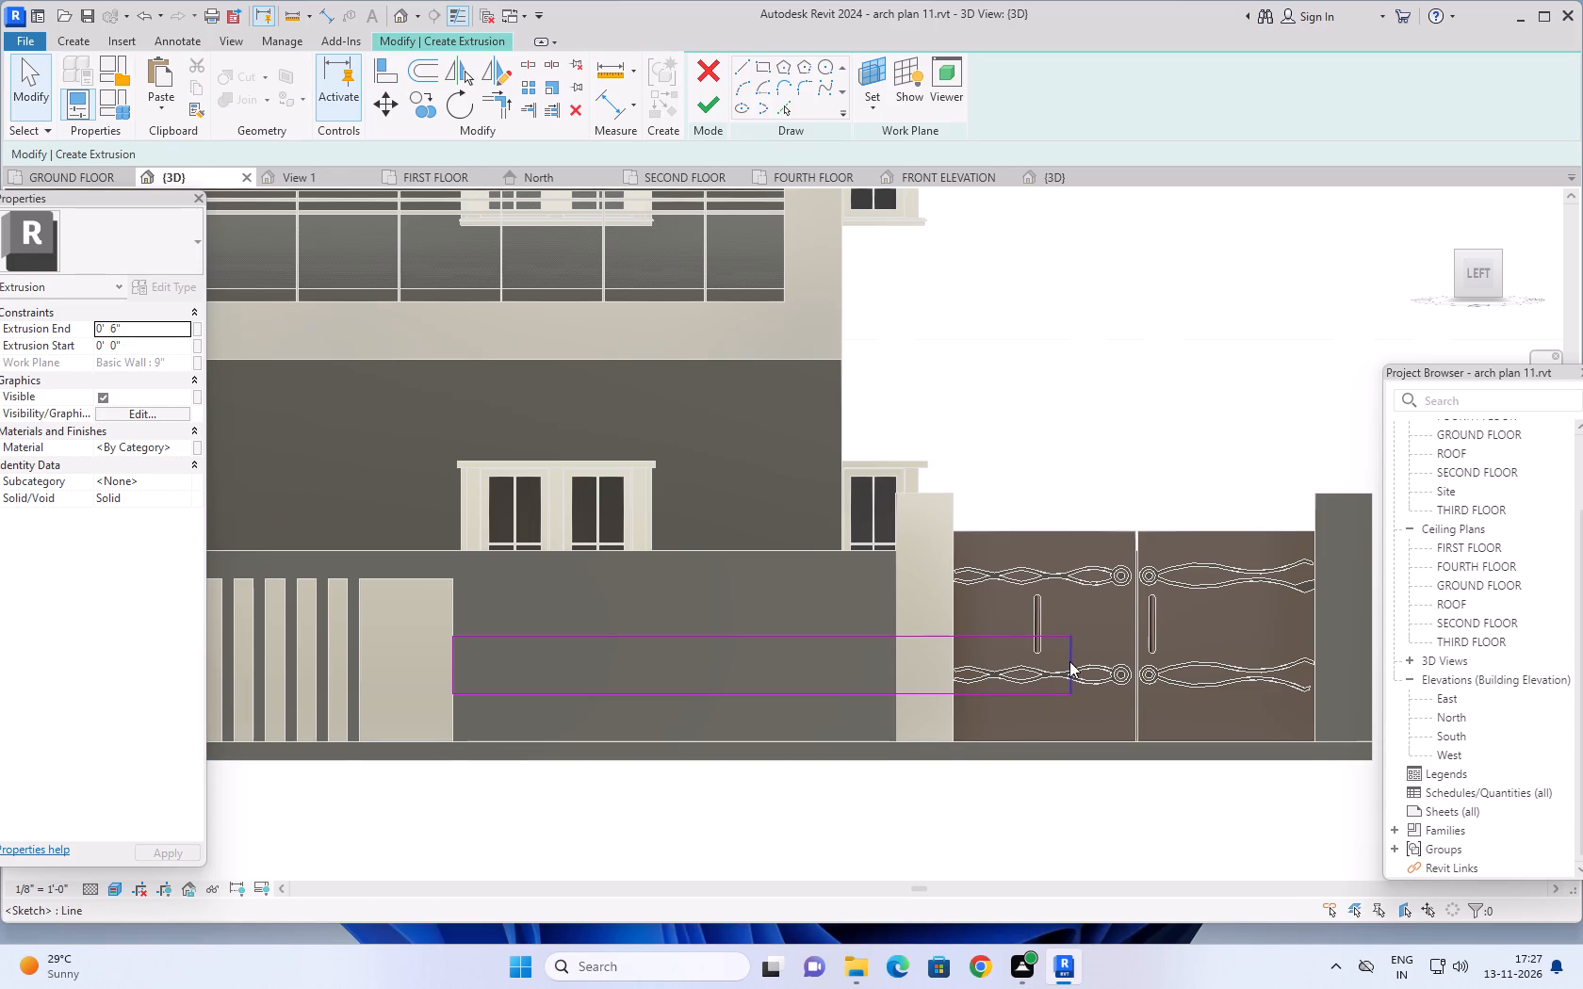
{"action": "left_click", "coordinate": [1069, 661]}
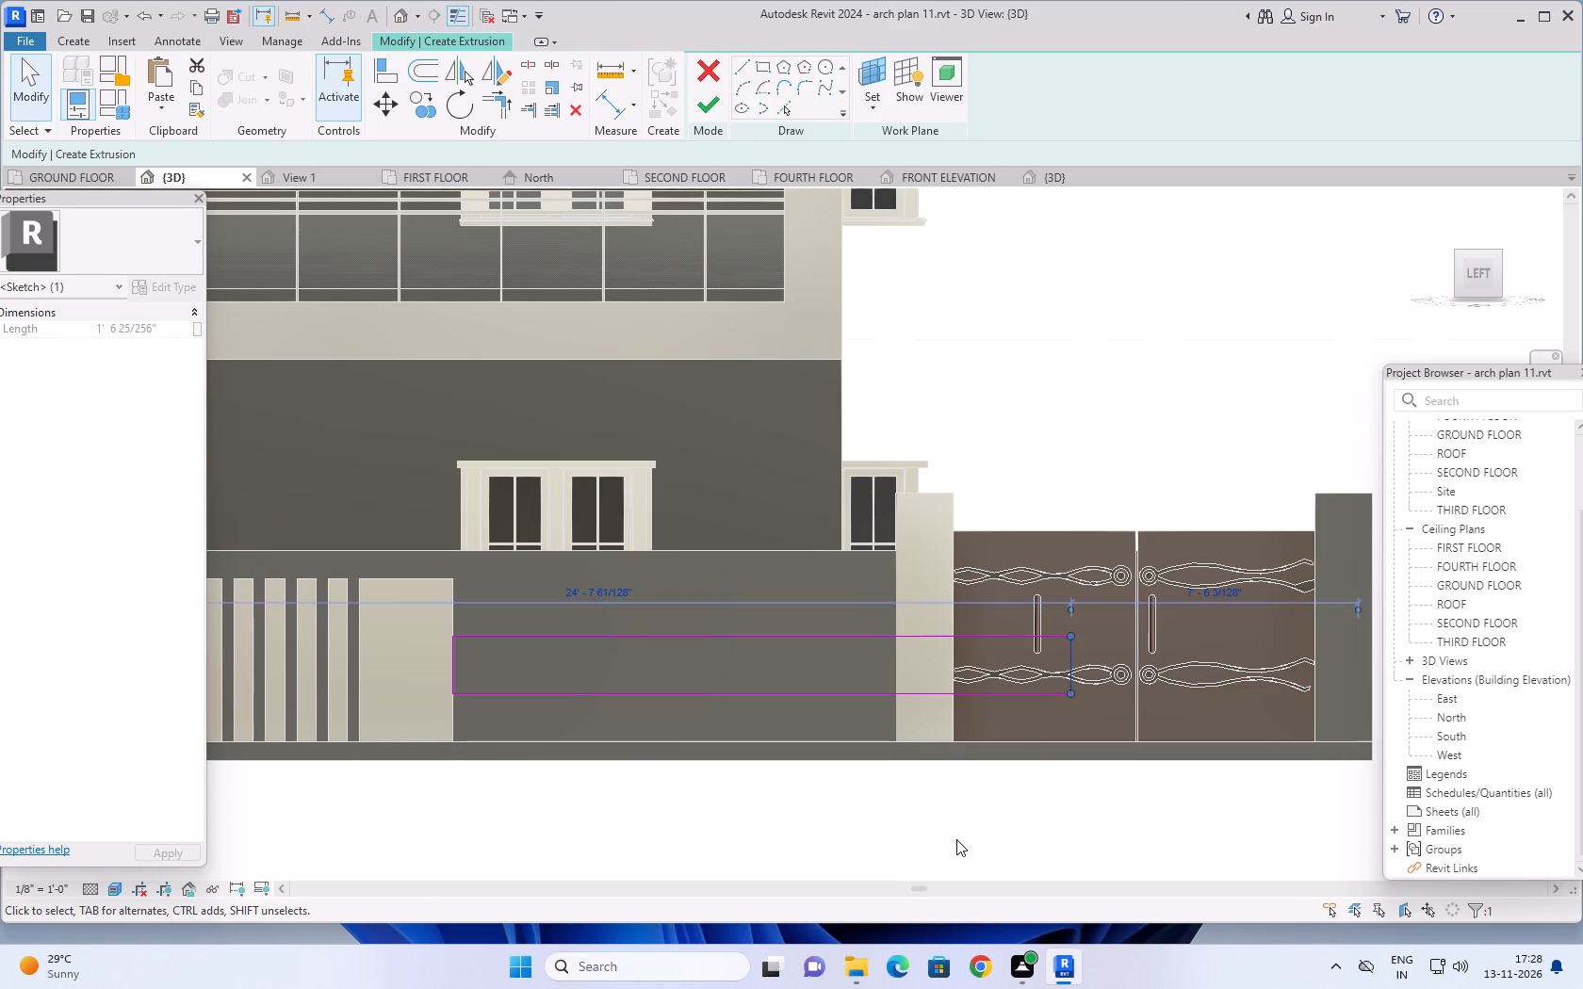
{"action": "key", "text": "Left"}
{"action": "key", "text": "Left"}
{"action": "key", "text": "Left"}
{"action": "key", "text": "Left"}
{"action": "key", "text": "Left"}
{"action": "key", "text": "Left"}
{"action": "key", "text": "Left"}
{"action": "key", "text": "Left"}
{"action": "key", "text": "Left"}
{"action": "key", "text": "Left"}
{"action": "key", "text": "Left"}
{"action": "key", "text": "Left"}
{"action": "key", "text": "Left"}
{"action": "key", "text": "Left"}
{"action": "key", "text": "Left"}
{"action": "key", "text": "Left"}
{"action": "key", "text": "Left"}
{"action": "key", "text": "Left"}
{"action": "key", "text": "Left"}
{"action": "key", "text": "Left"}
{"action": "key", "text": "Left"}
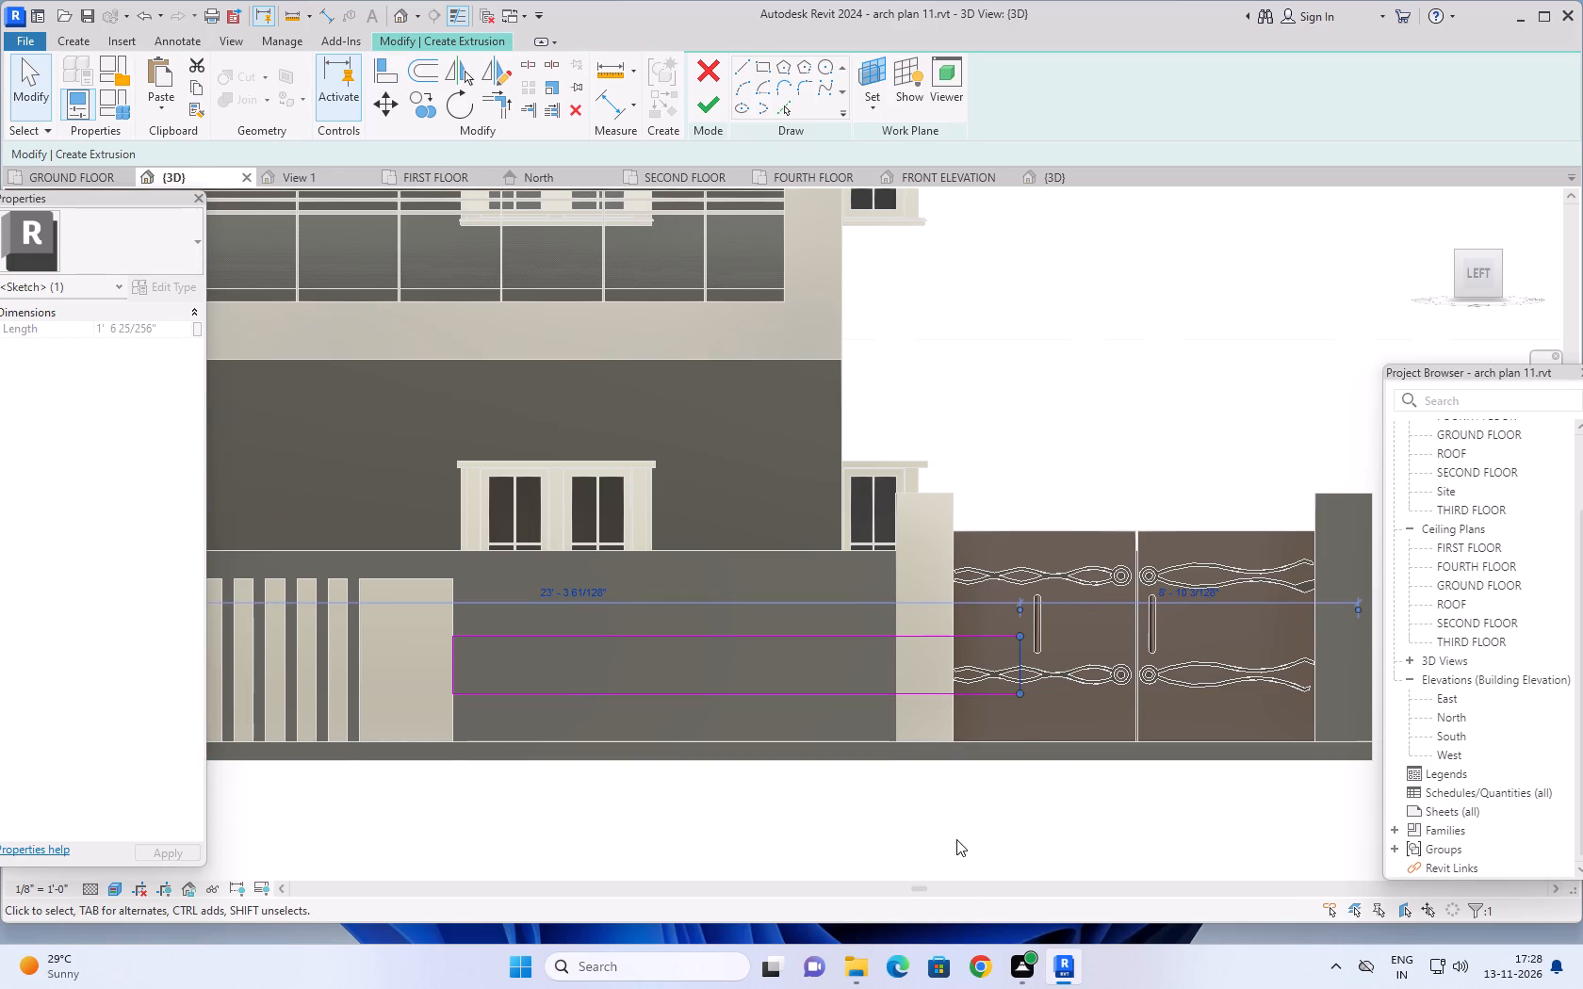
{"action": "key", "text": "Left"}
{"action": "key", "text": "Left"}
{"action": "key", "text": "Left"}
{"action": "key", "text": "Left"}
{"action": "key", "text": "Left"}
{"action": "key", "text": "Left"}
{"action": "key", "text": "Left"}
{"action": "key", "text": "Left"}
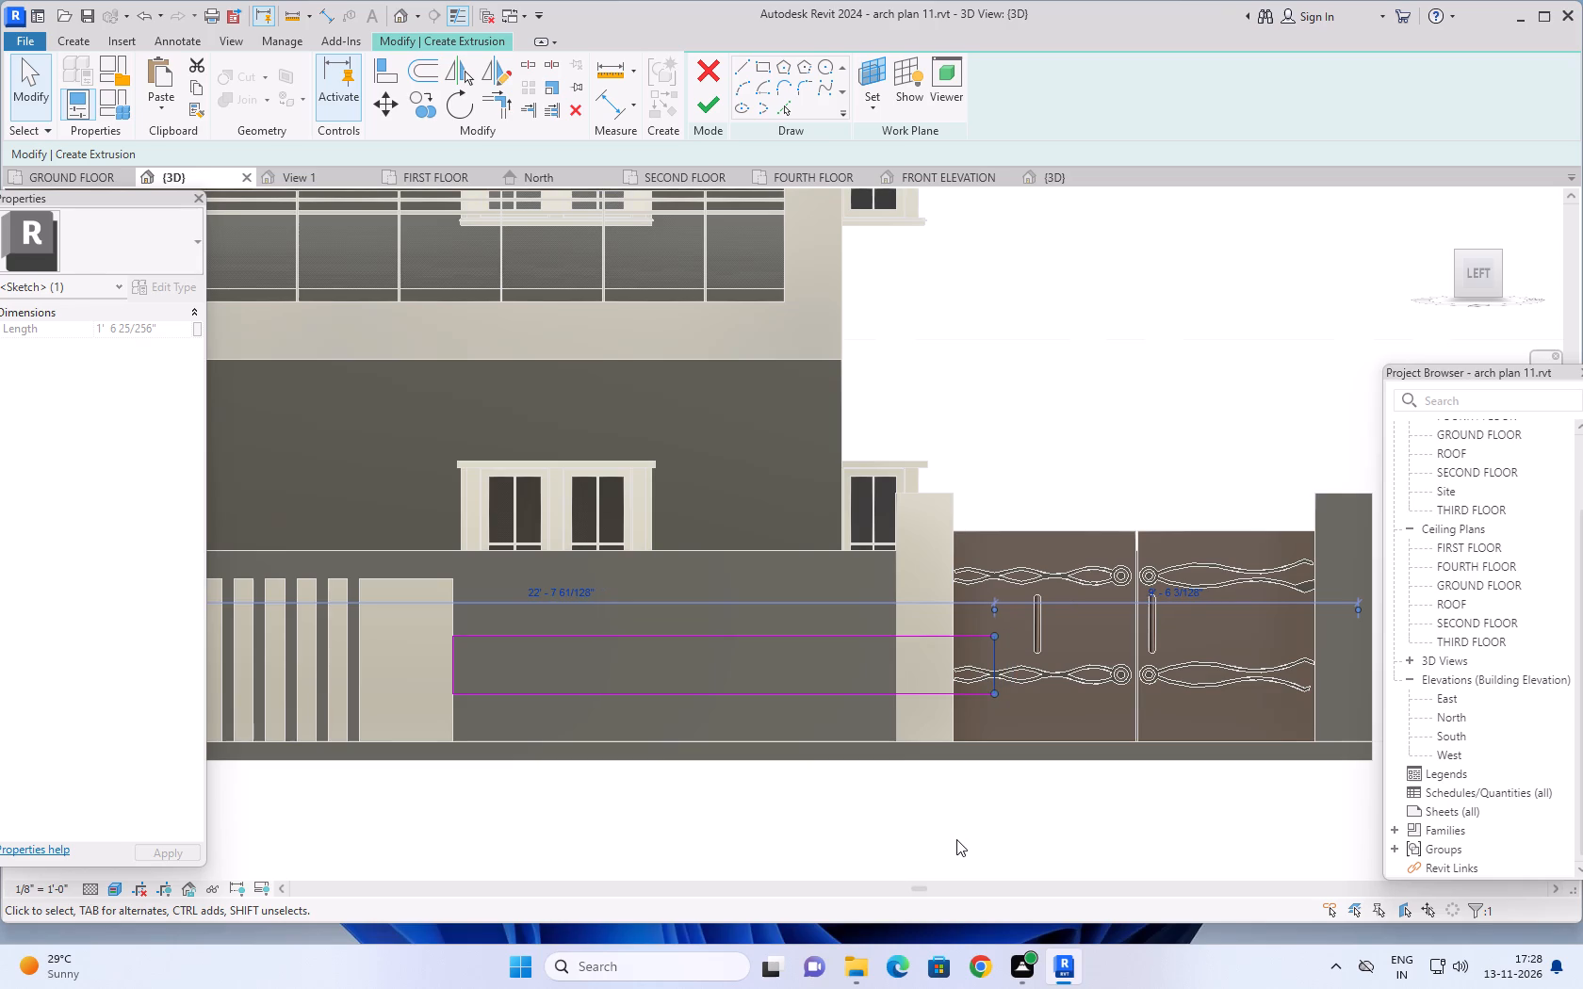
{"action": "key", "text": "Left"}
{"action": "key", "text": "Left"}
{"action": "key", "text": "Left"}
{"action": "key", "text": "Left"}
{"action": "key", "text": "Left"}
{"action": "key", "text": "Left"}
{"action": "key", "text": "Left"}
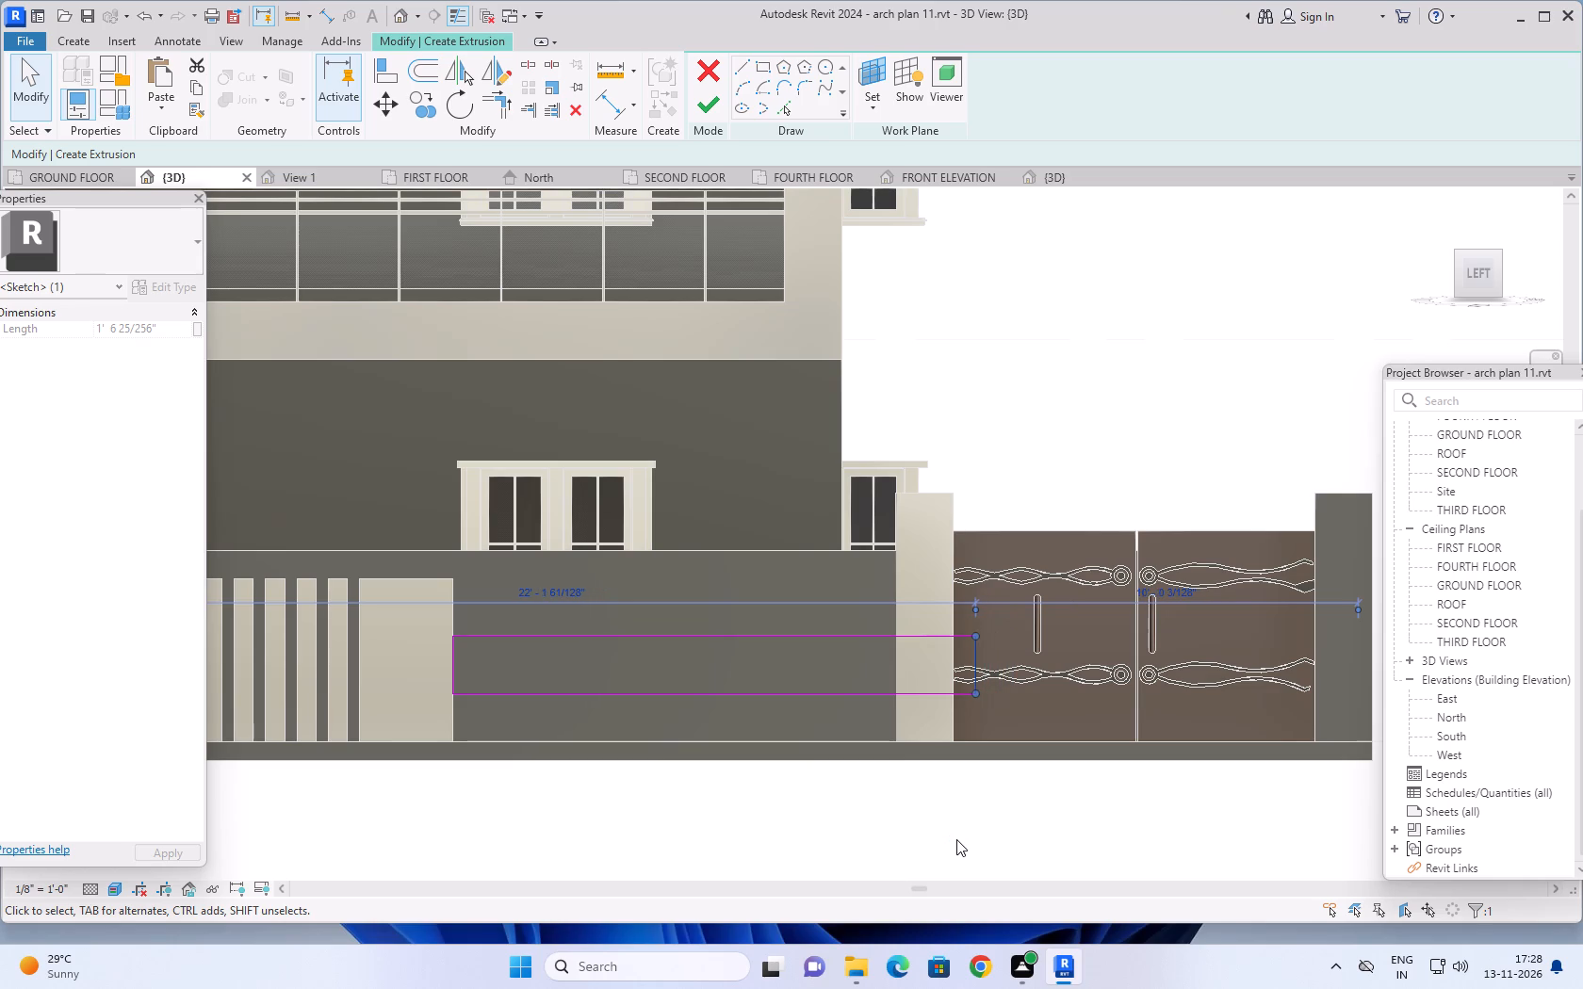
{"action": "key", "text": "Left"}
{"action": "key", "text": "Left"}
{"action": "key", "text": "Left"}
{"action": "key", "text": "Left"}
{"action": "key", "text": "Left"}
{"action": "key", "text": "Left"}
{"action": "key", "text": "Left"}
{"action": "key", "text": "Left"}
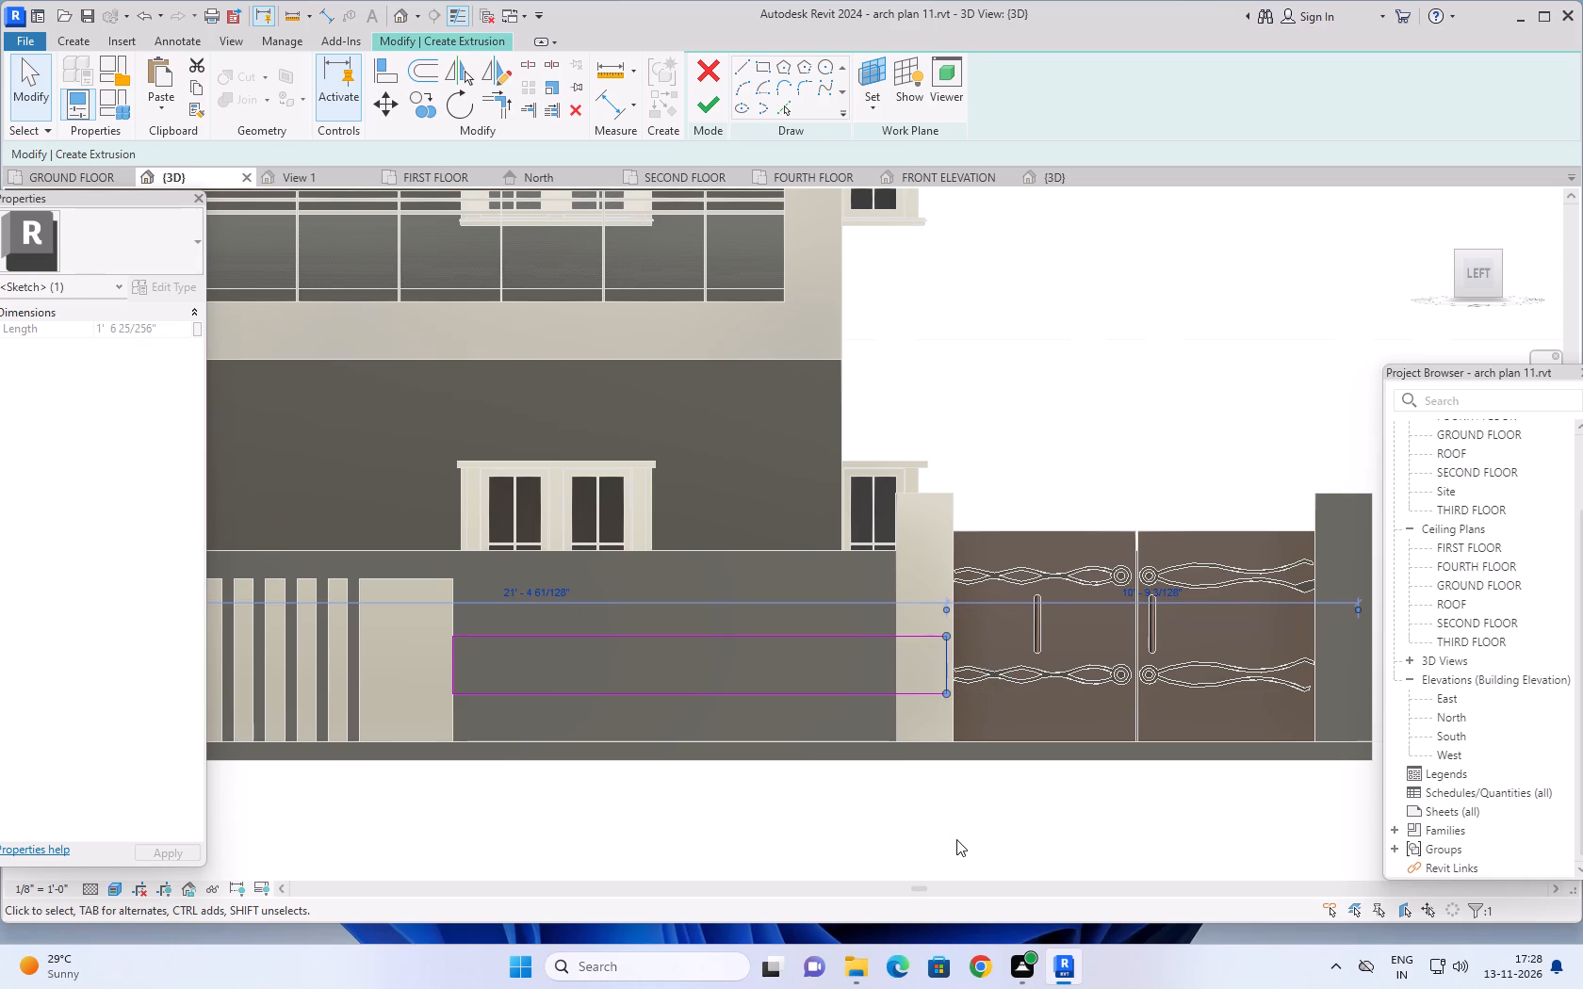
{"action": "key", "text": "Left"}
{"action": "key", "text": "Left"}
{"action": "key", "text": "Left"}
{"action": "key", "text": "Left"}
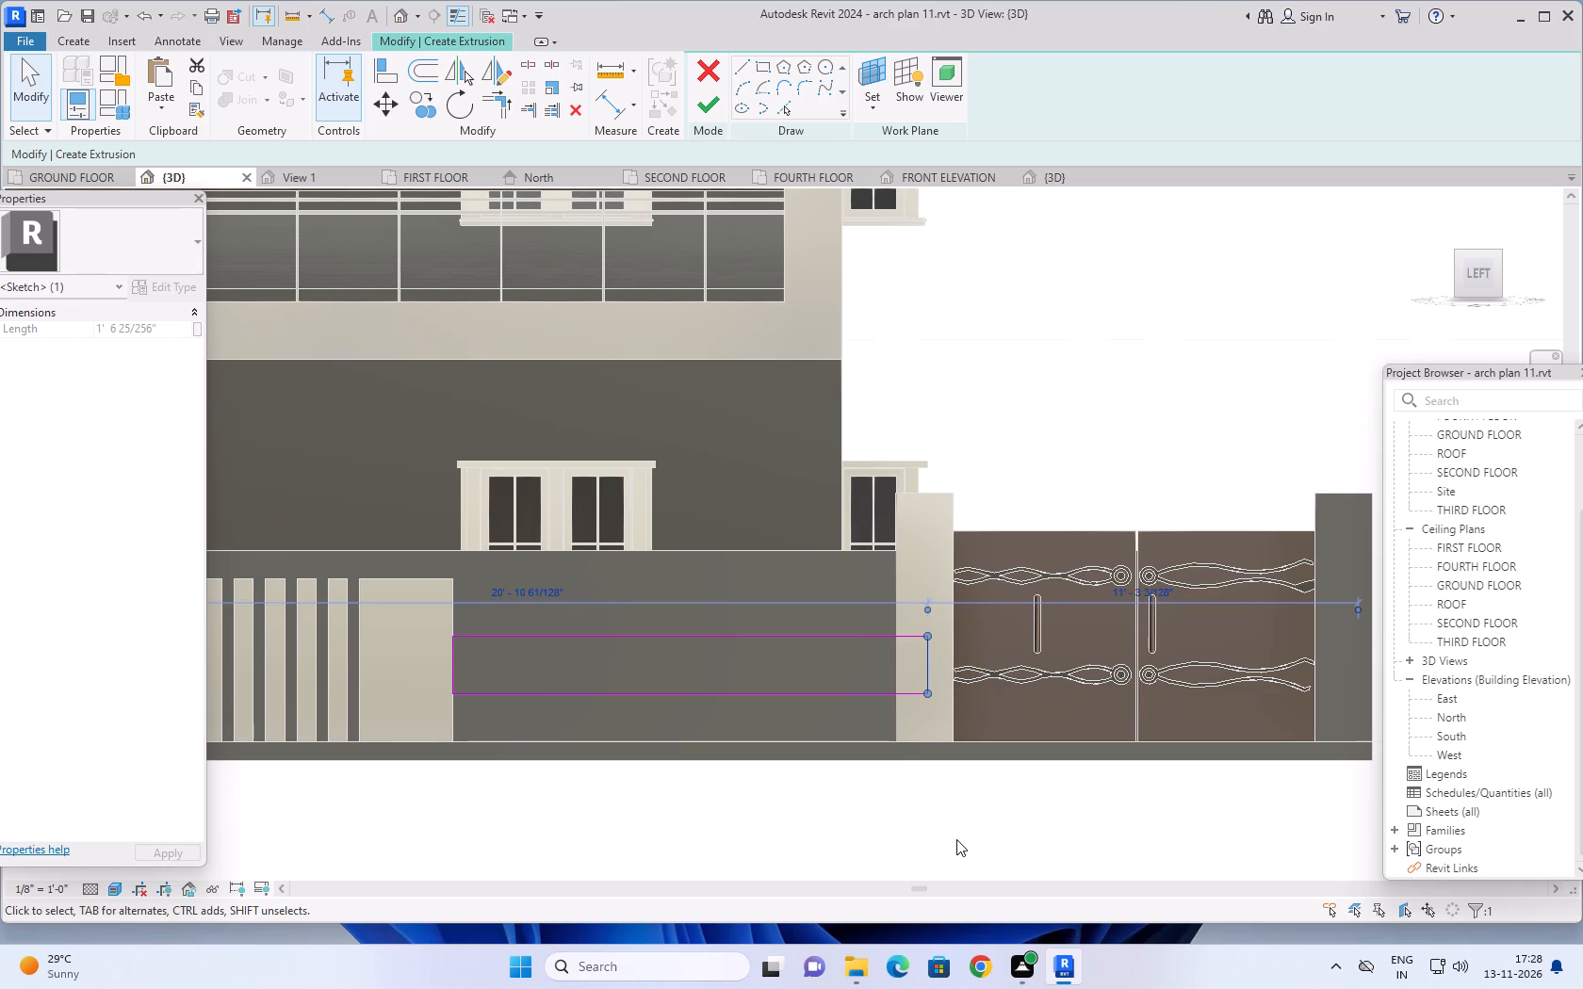
{"action": "key", "text": "Left"}
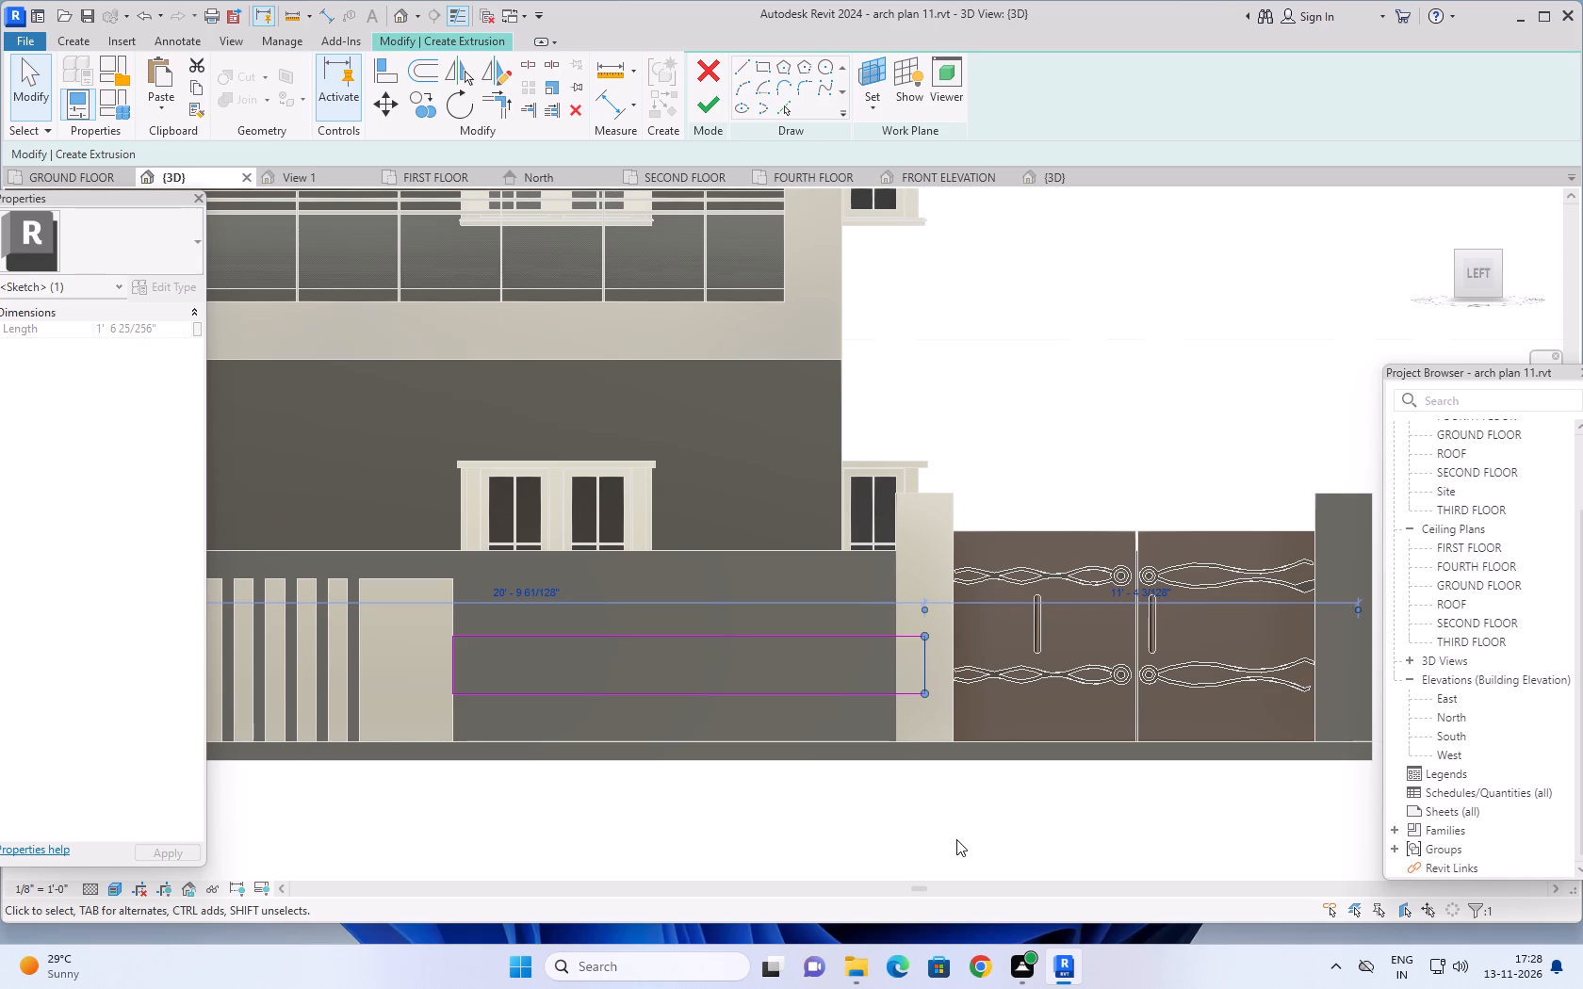
{"action": "key", "text": "Left"}
{"action": "key", "text": "Left"}
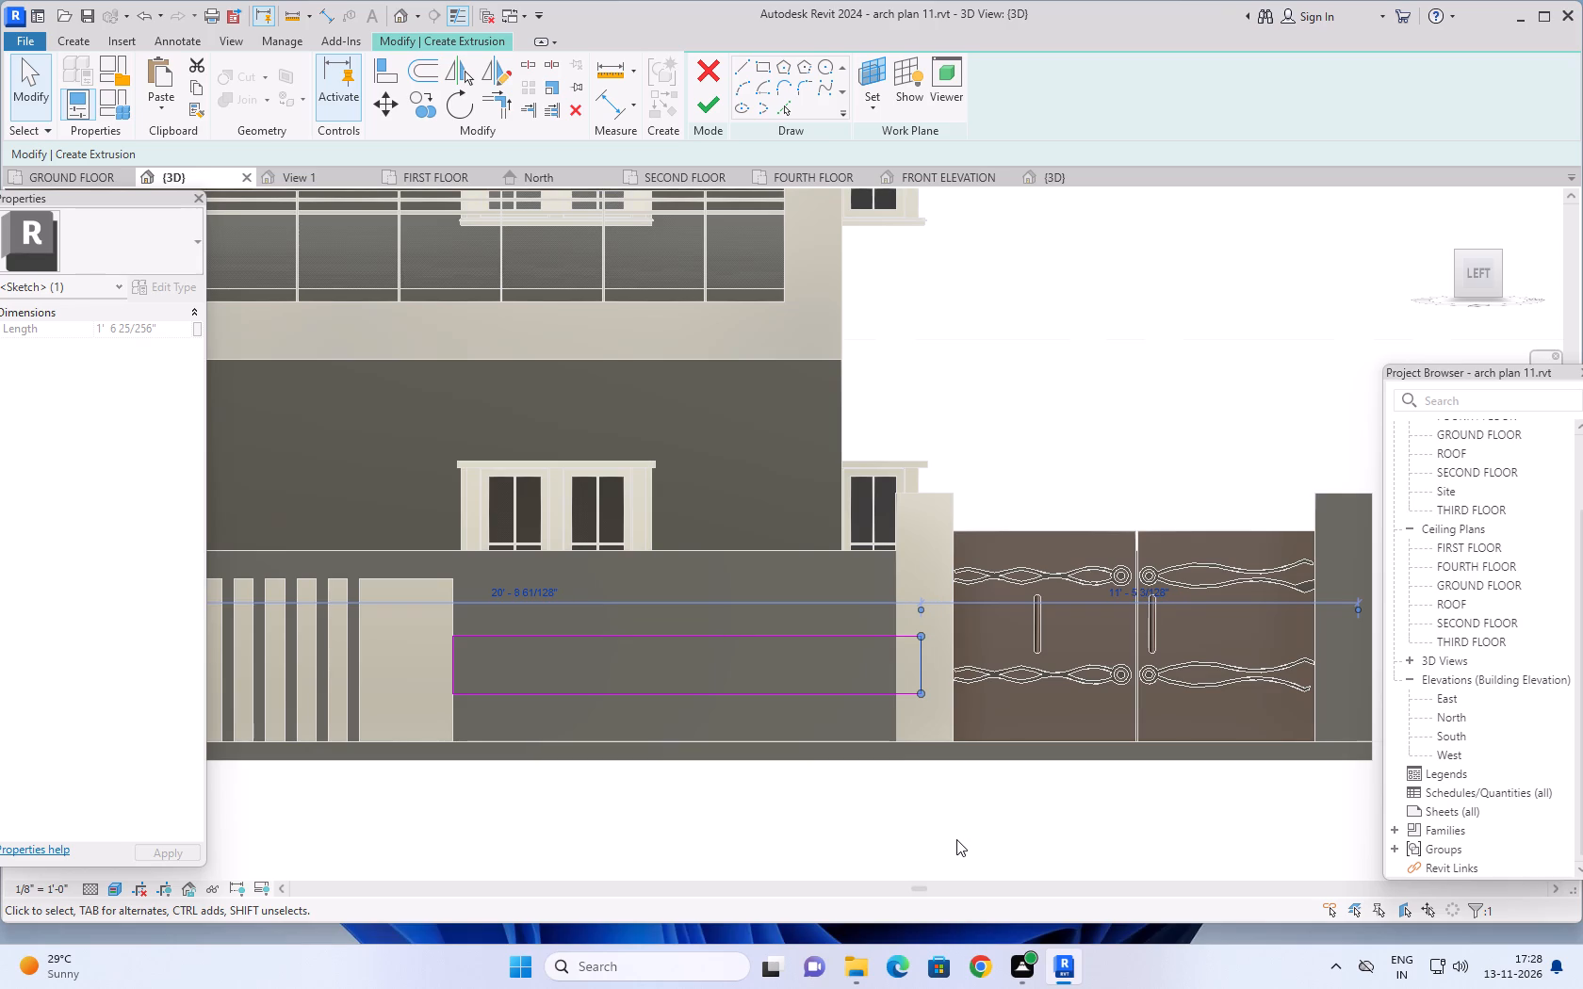
{"action": "key", "text": "Left"}
{"action": "key", "text": "Left"}
{"action": "key", "text": "Left"}
{"action": "key", "text": "Left"}
{"action": "key", "text": "Left"}
{"action": "key", "text": "Left"}
{"action": "key", "text": "Left"}
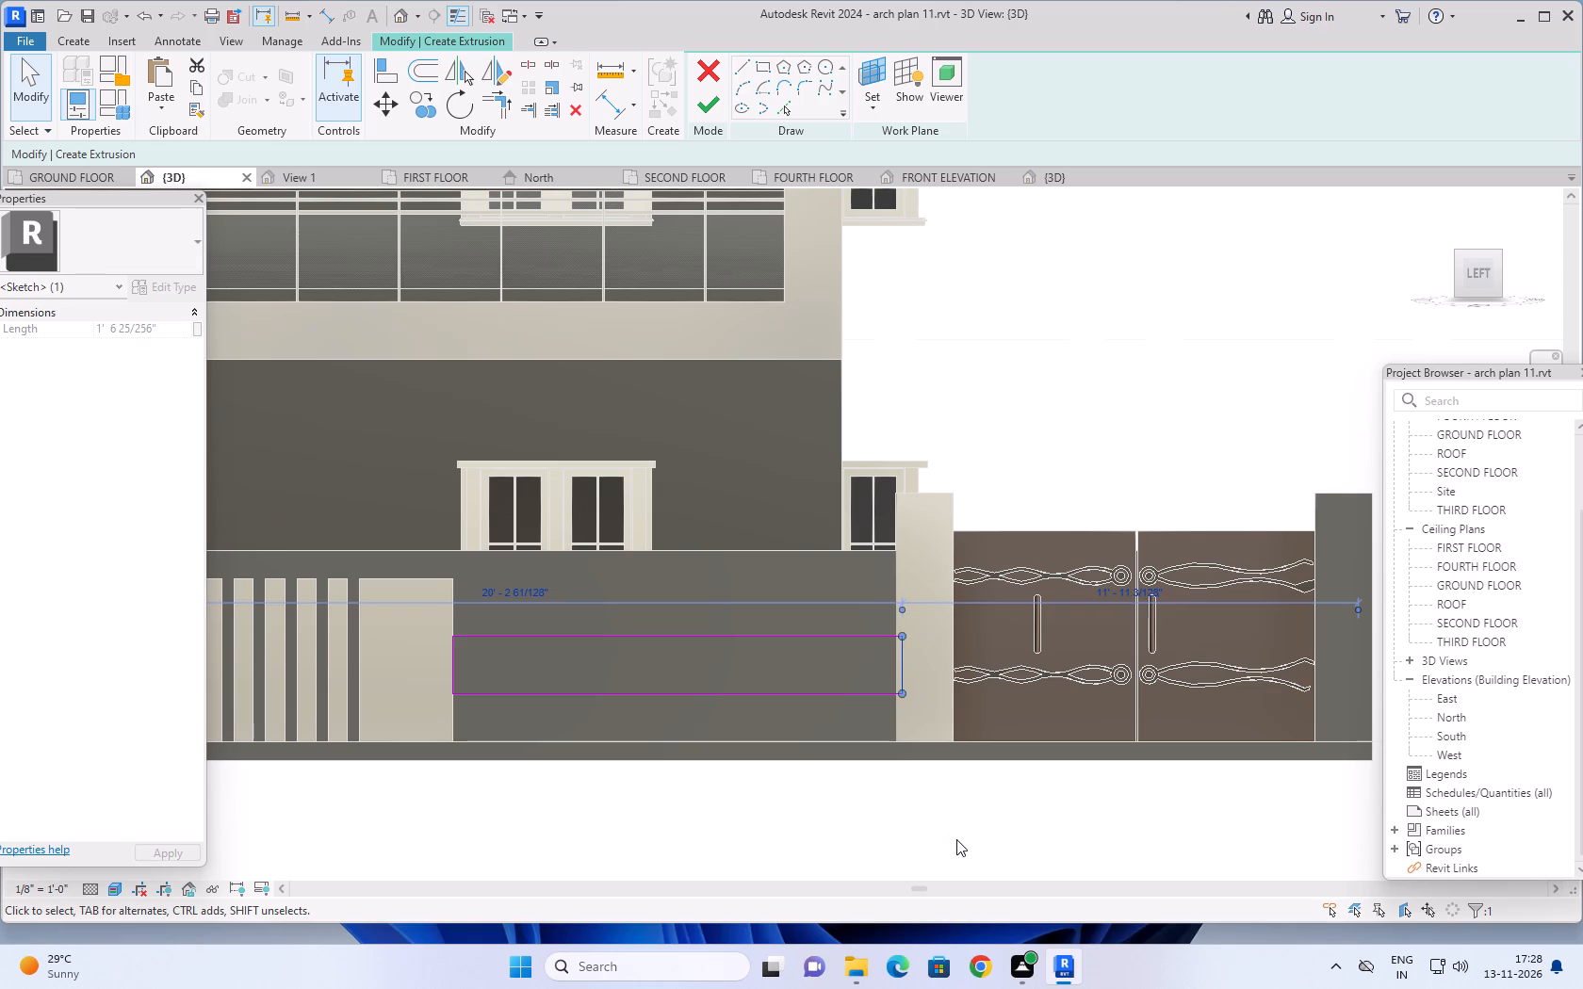
{"action": "key", "text": "Left"}
{"action": "key", "text": "Right"}
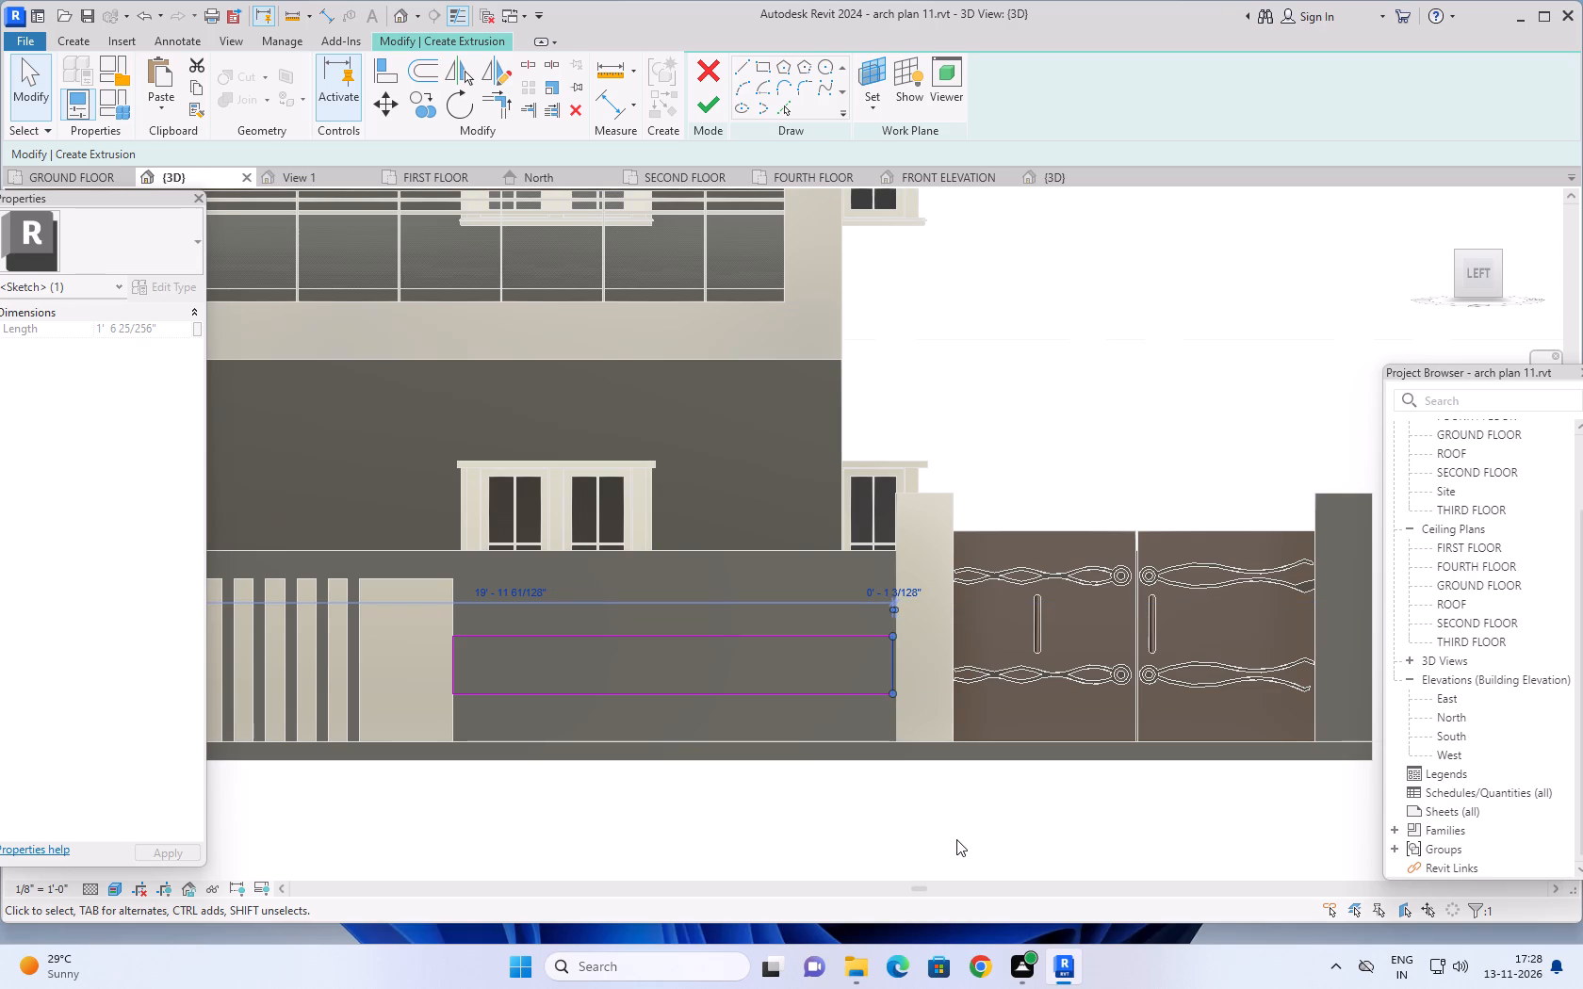
{"action": "key", "text": "Escape"}
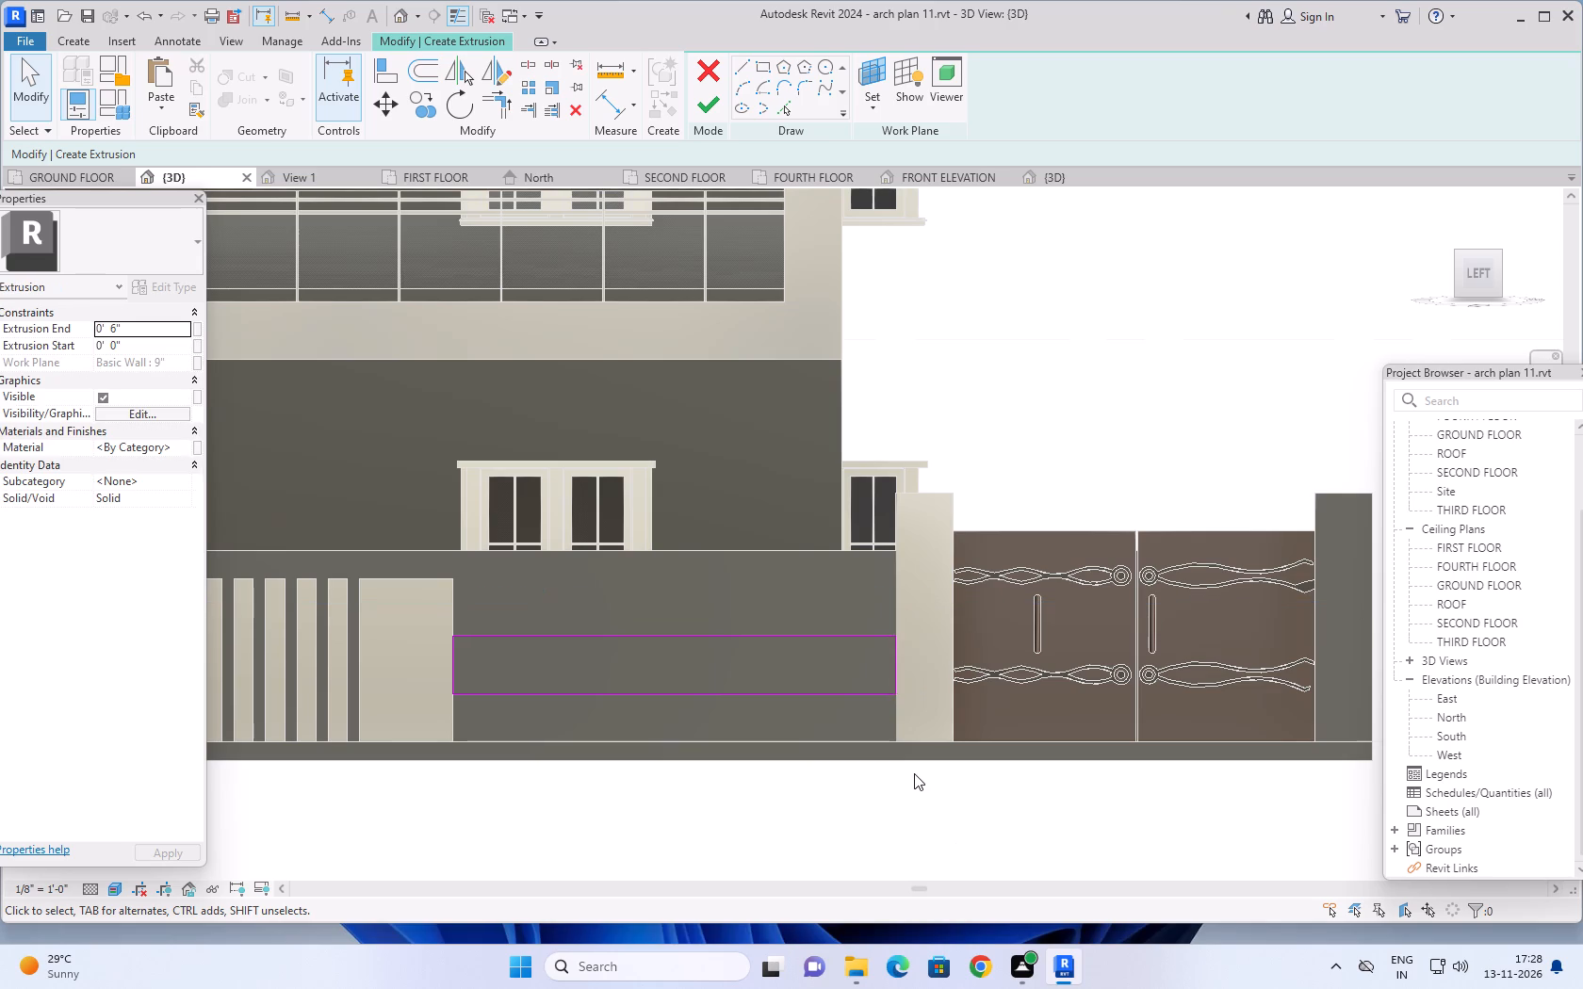
Set the extrusion end of the three band rectangles to 4" and finish the extrusion.
{"action": "scroll", "coordinate": [914, 773], "scroll_direction": "down", "scroll_amount": 4}
{"action": "middle_click_drag", "start_coordinate": [902, 785], "coordinate": [1034, 639]}
{"action": "scroll", "coordinate": [851, 708], "scroll_direction": "down", "scroll_amount": 4}
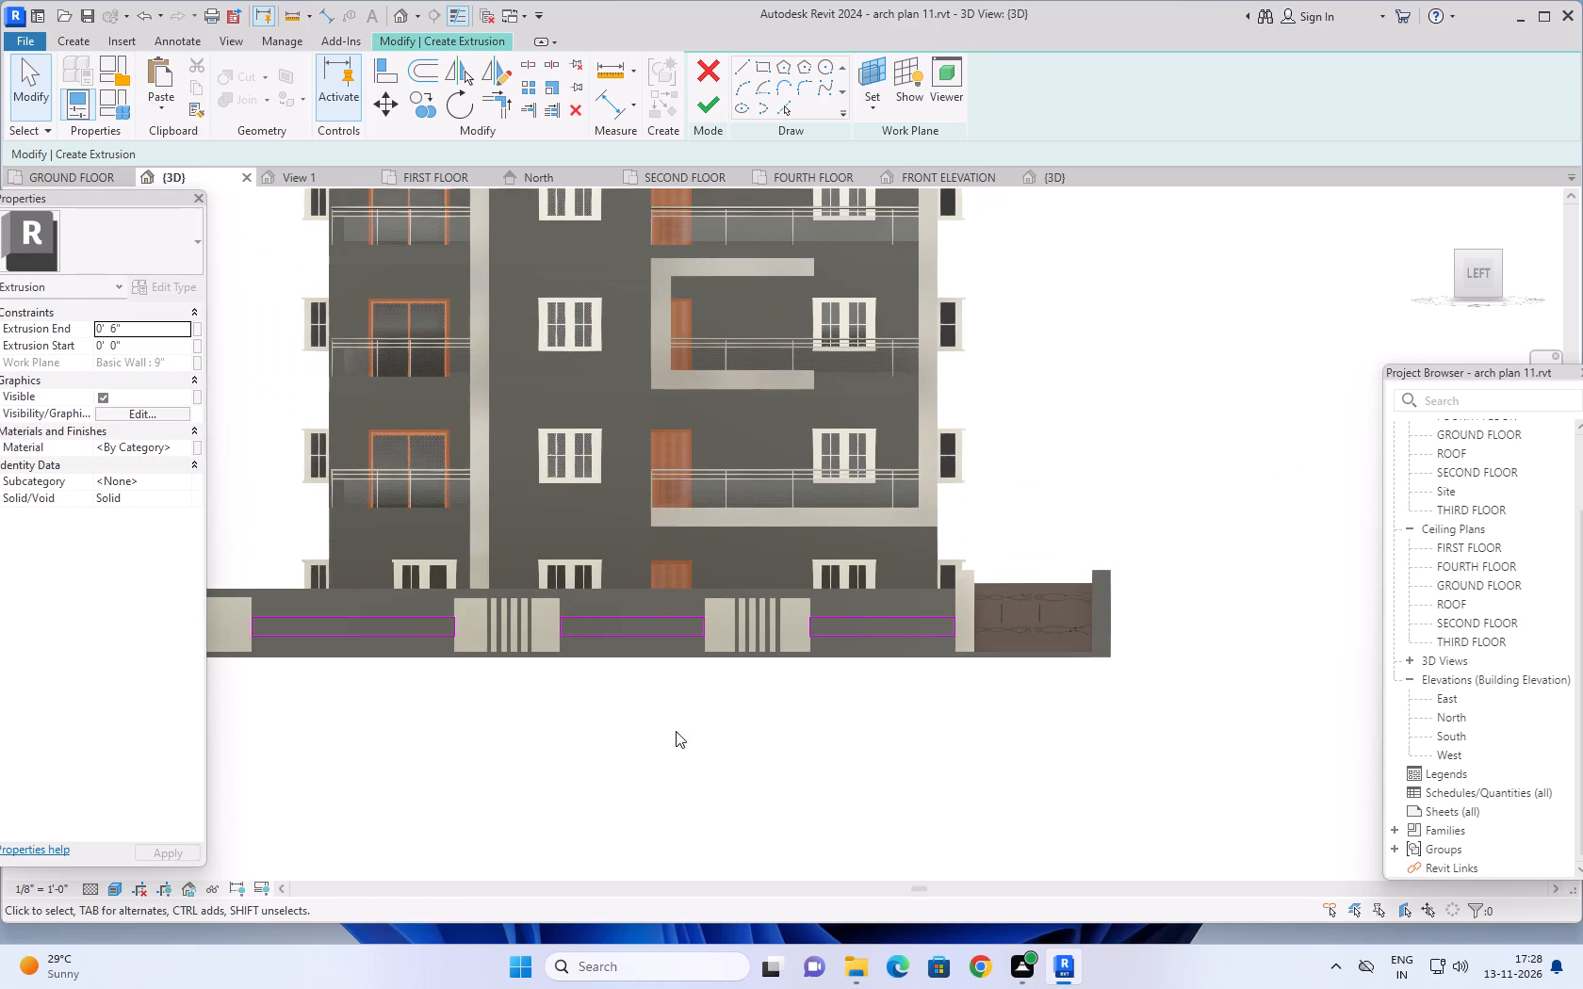
{"action": "middle_click_drag", "start_coordinate": [648, 731], "coordinate": [808, 740]}
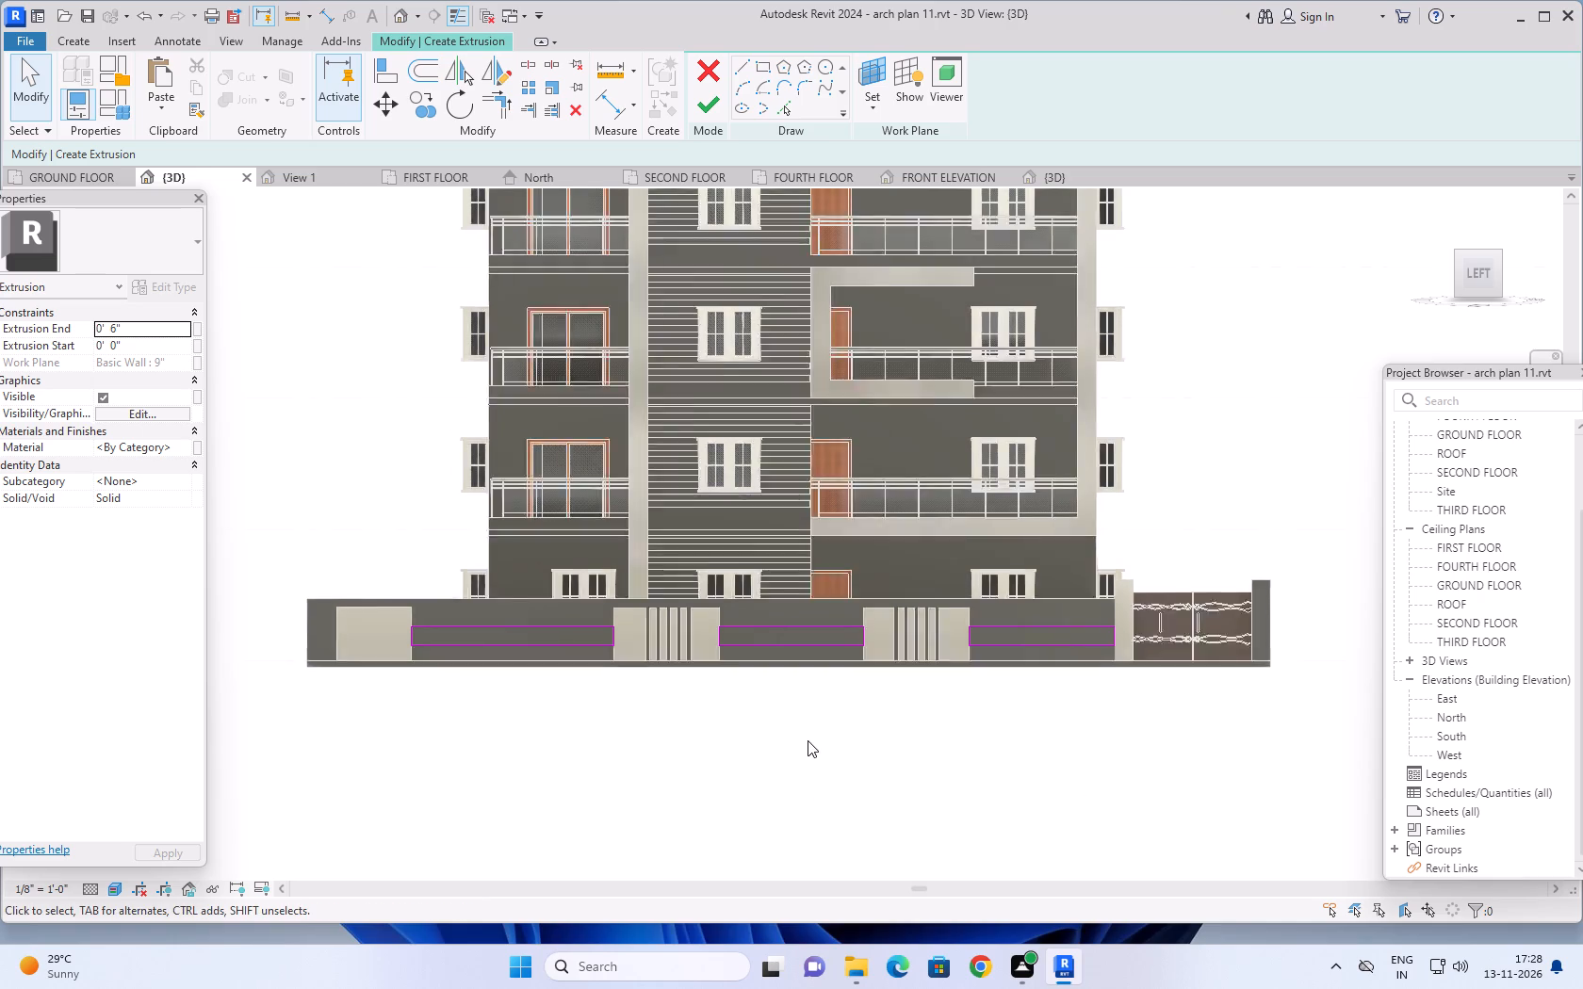
{"action": "scroll", "coordinate": [808, 740], "scroll_direction": "down", "scroll_amount": 2}
{"action": "middle_click_drag", "start_coordinate": [808, 740], "coordinate": [772, 733]}
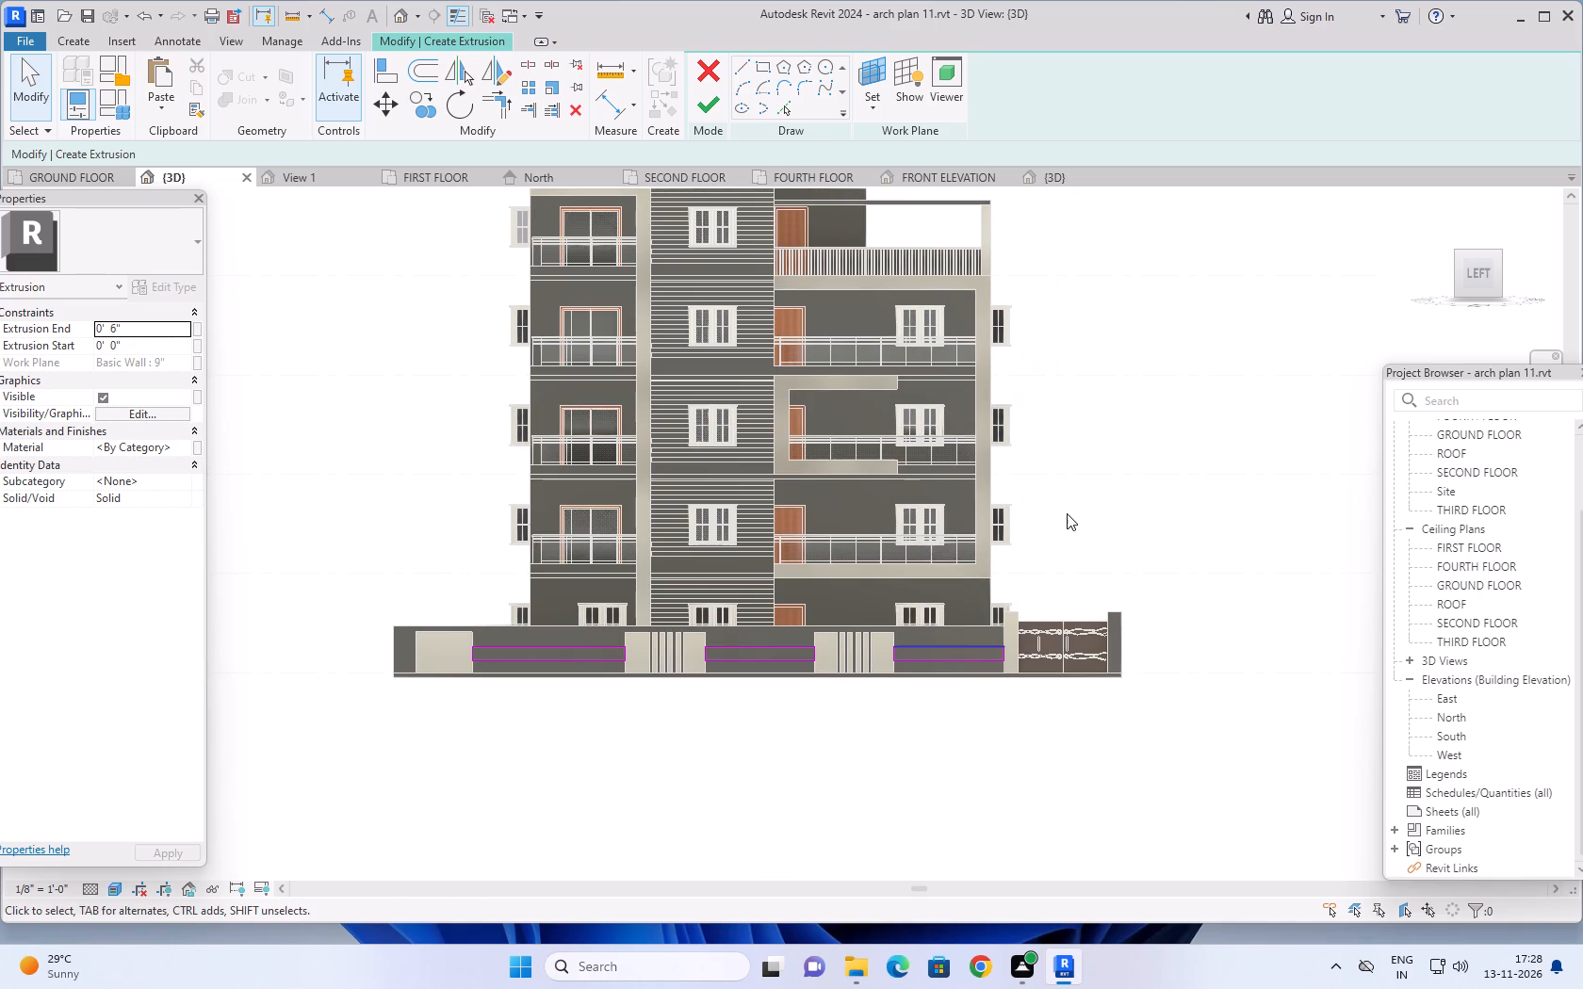
{"action": "middle_click_drag", "start_coordinate": [1108, 499], "coordinate": [1103, 523]}
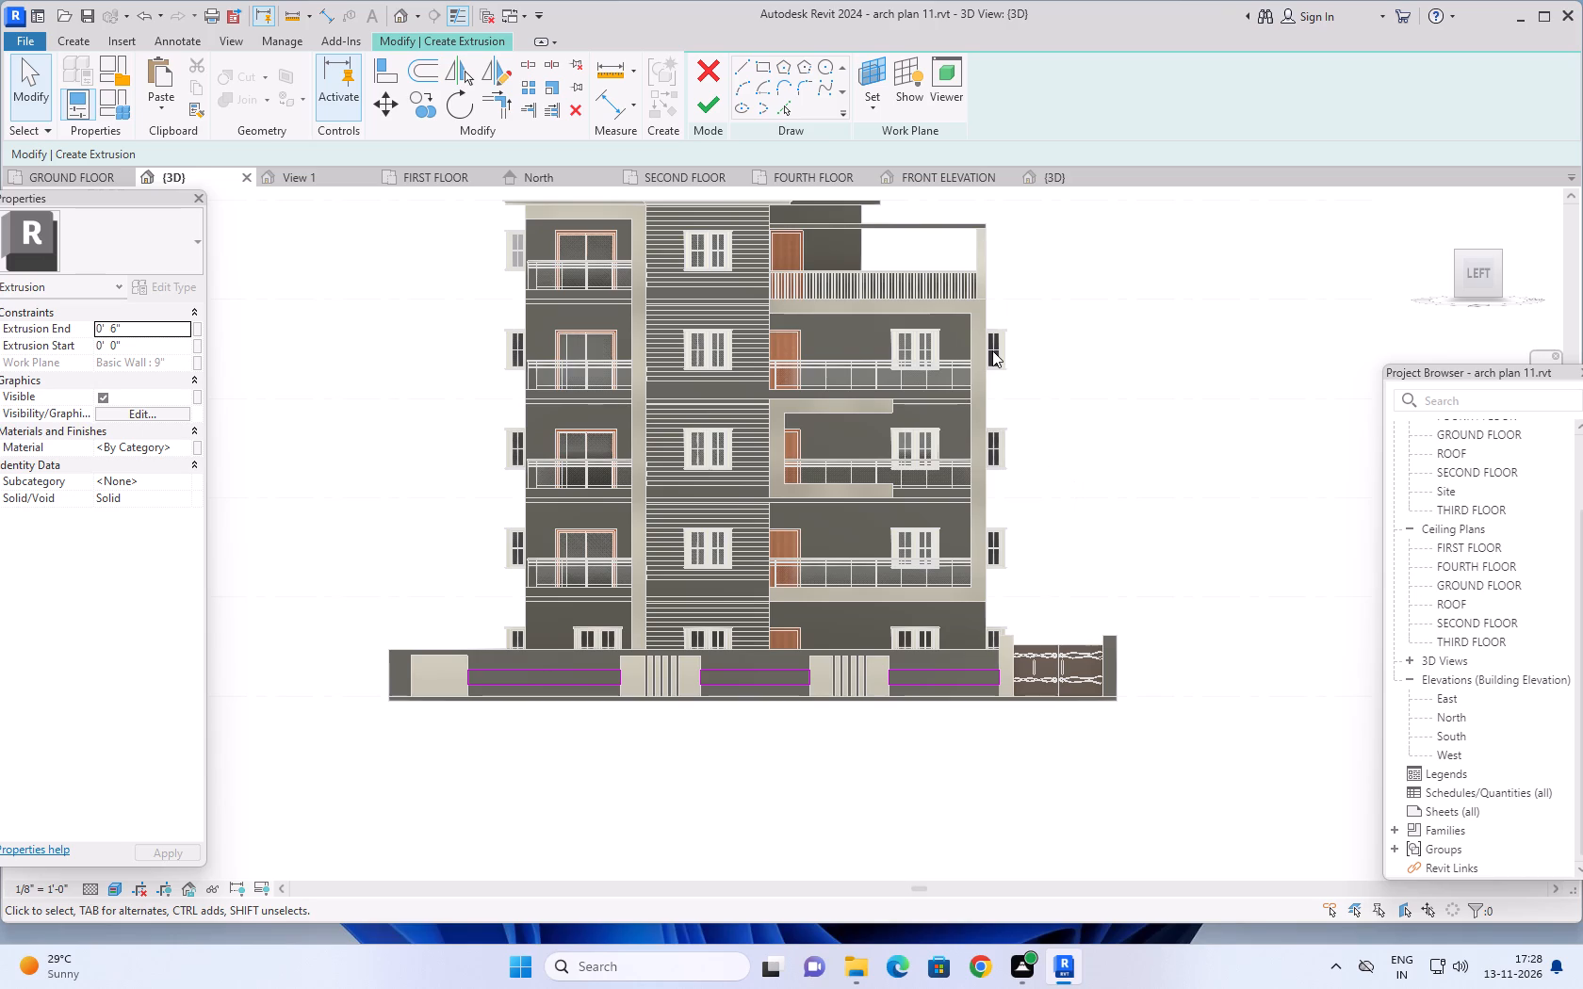
{"action": "left_click", "coordinate": [138, 326]}
{"action": "type", "text": "4\""}
{"action": "key", "text": "Return"}
{"action": "left_click", "coordinate": [707, 107]}
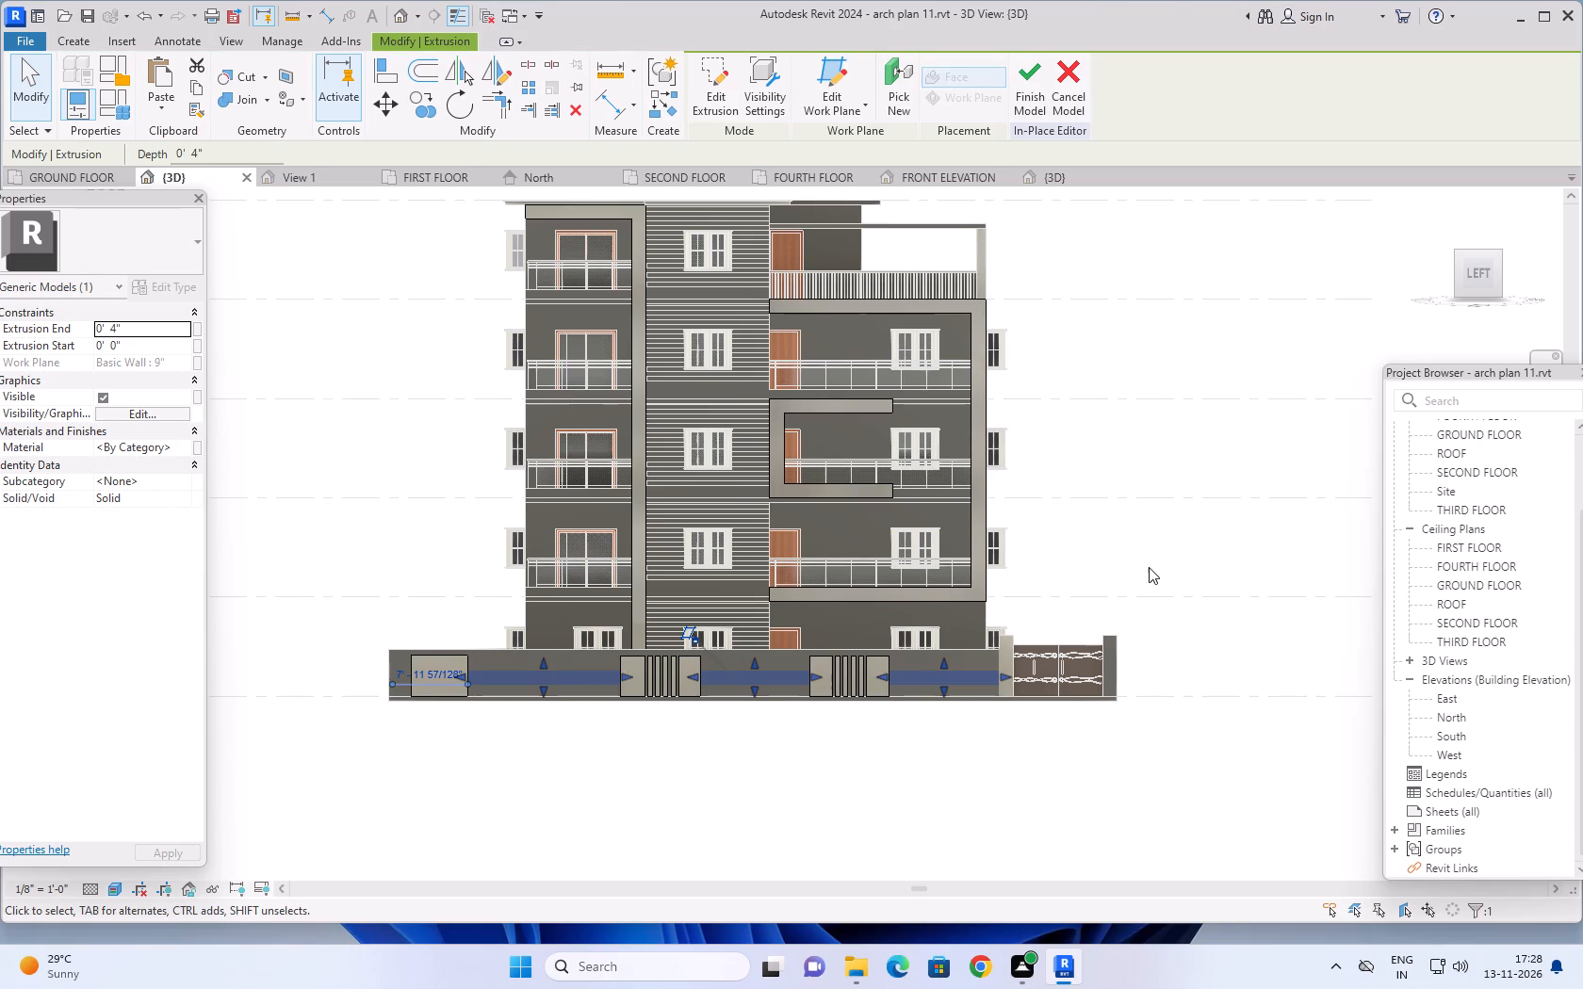
{"action": "left_click", "coordinate": [1140, 558]}
Examine how the extruded bands sit between the boundary wall's panels and the gate, against the full facade.
{"action": "middle_click_drag", "start_coordinate": [702, 749], "coordinate": [840, 761]}
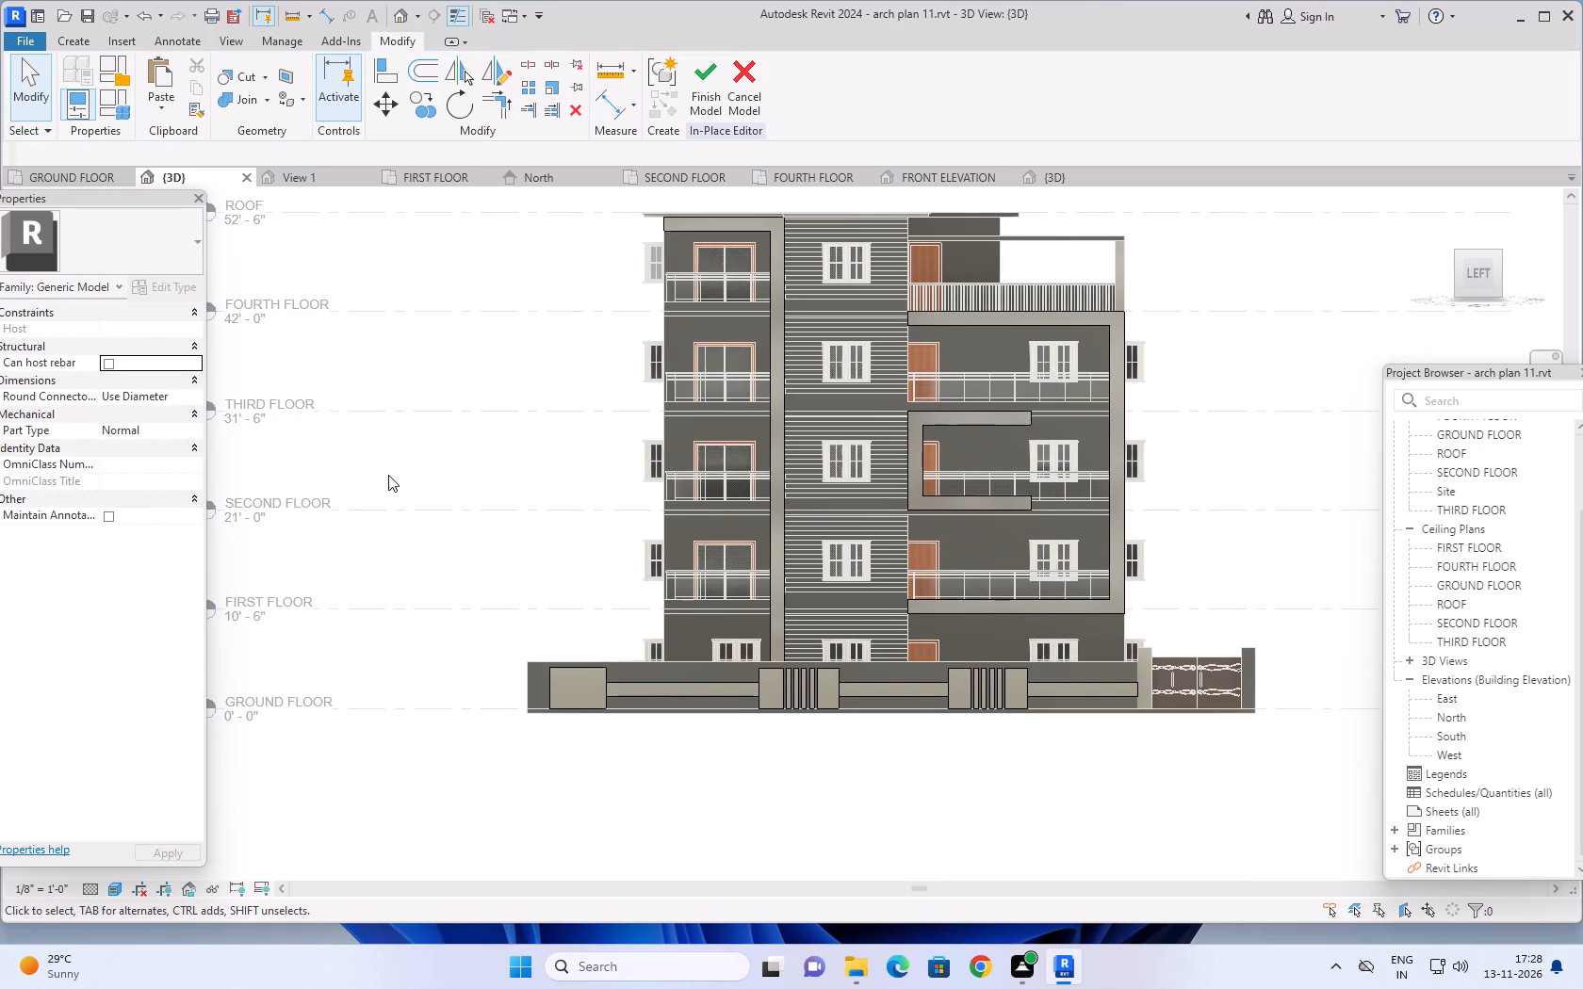
{"action": "middle_click_drag", "start_coordinate": [399, 489], "coordinate": [372, 450]}
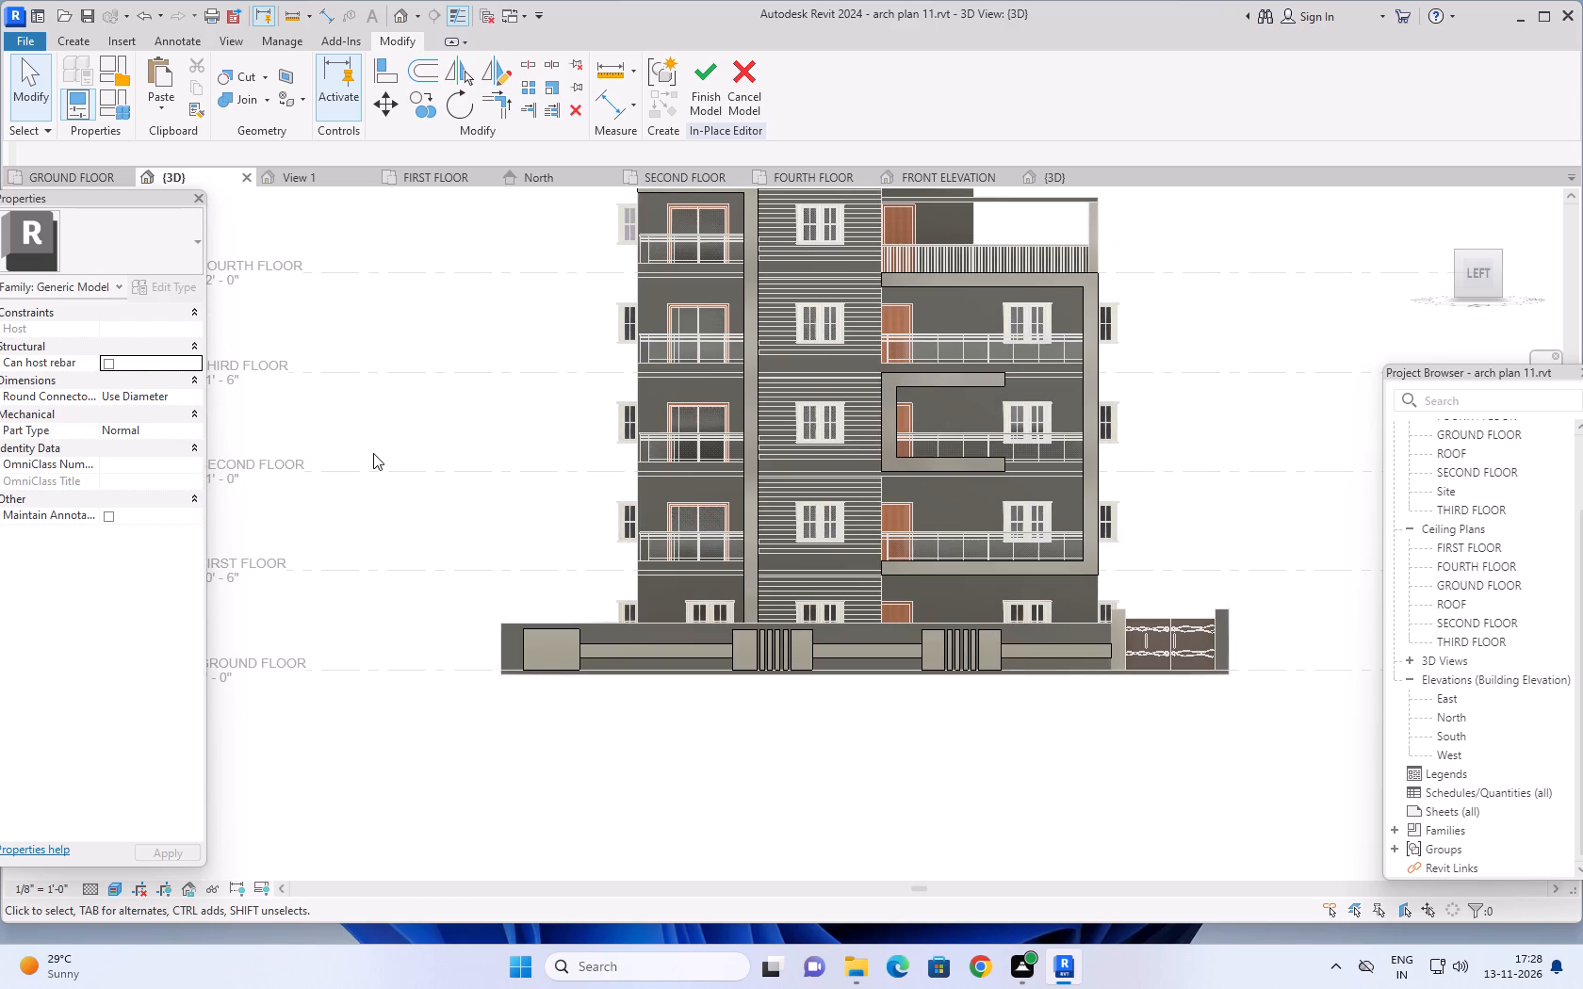
{"action": "scroll", "coordinate": [442, 476], "scroll_direction": "up", "scroll_amount": 1}
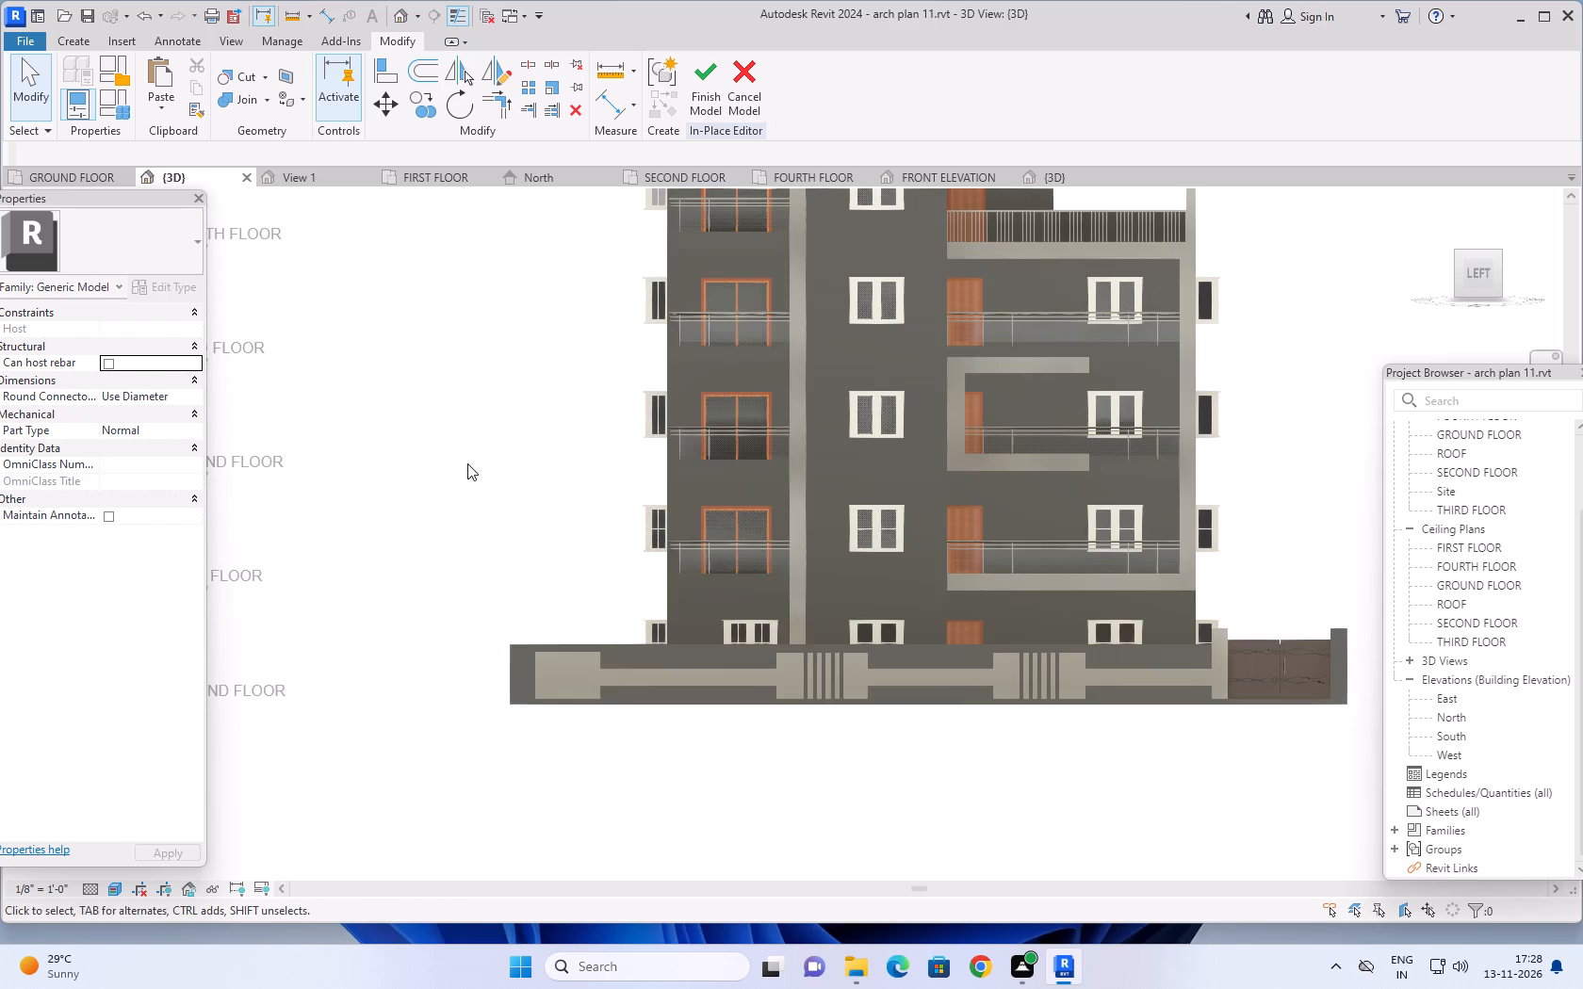
{"action": "middle_click_drag", "start_coordinate": [477, 441], "coordinate": [445, 421]}
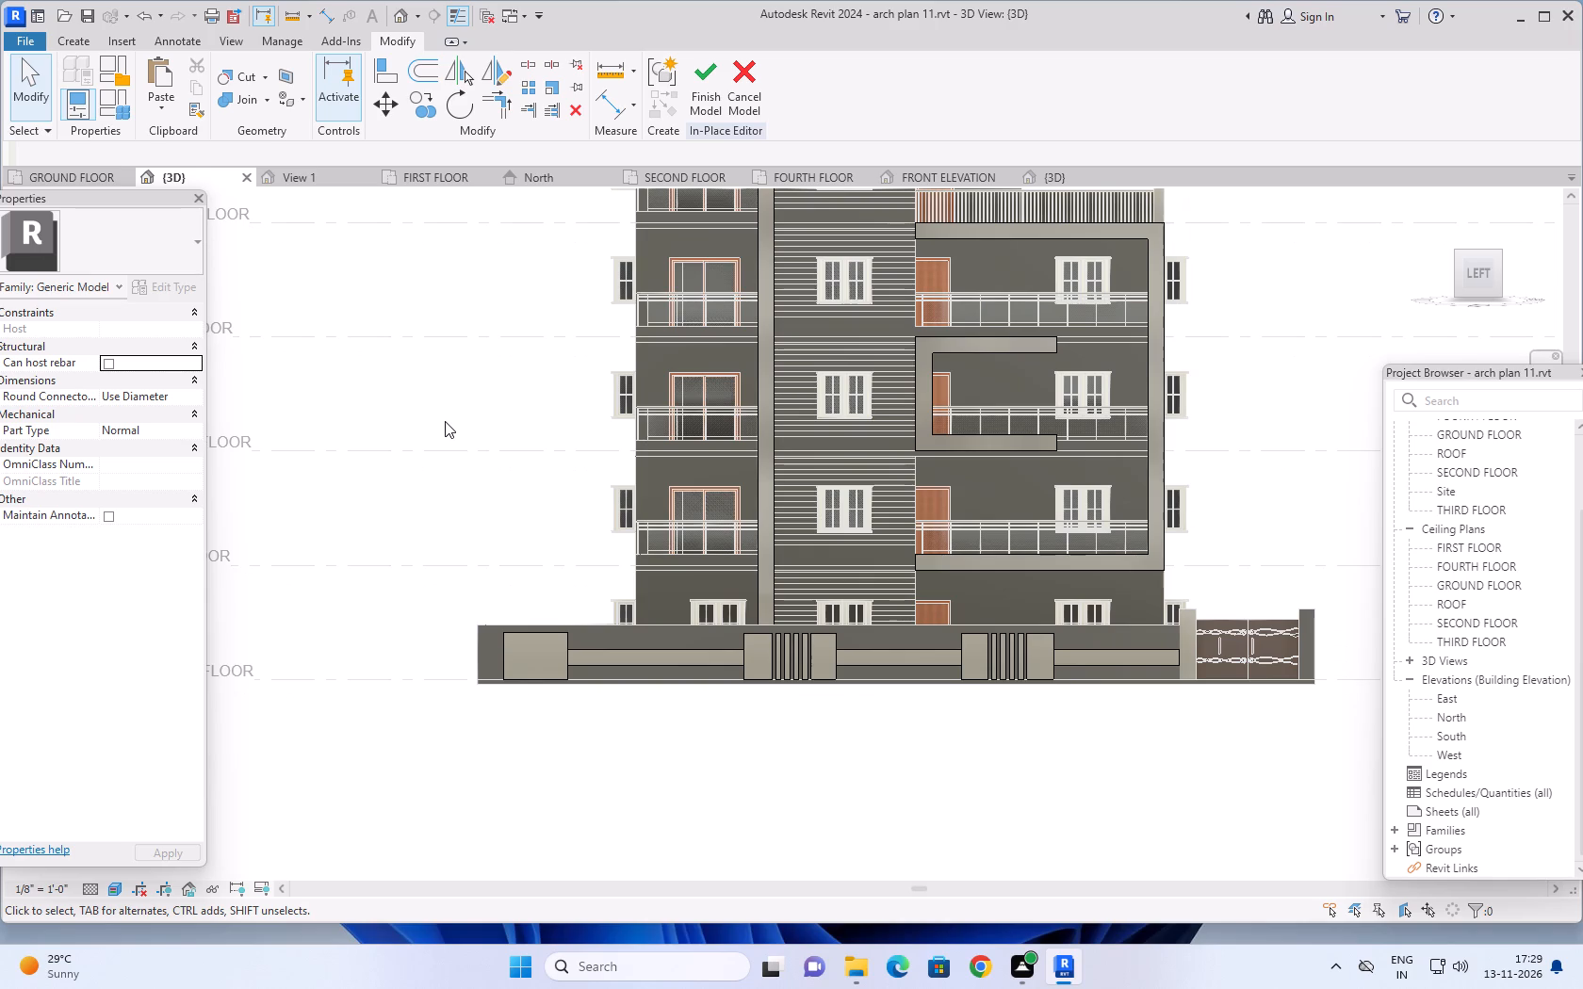
{"action": "middle_click_drag", "start_coordinate": [639, 747], "coordinate": [585, 728]}
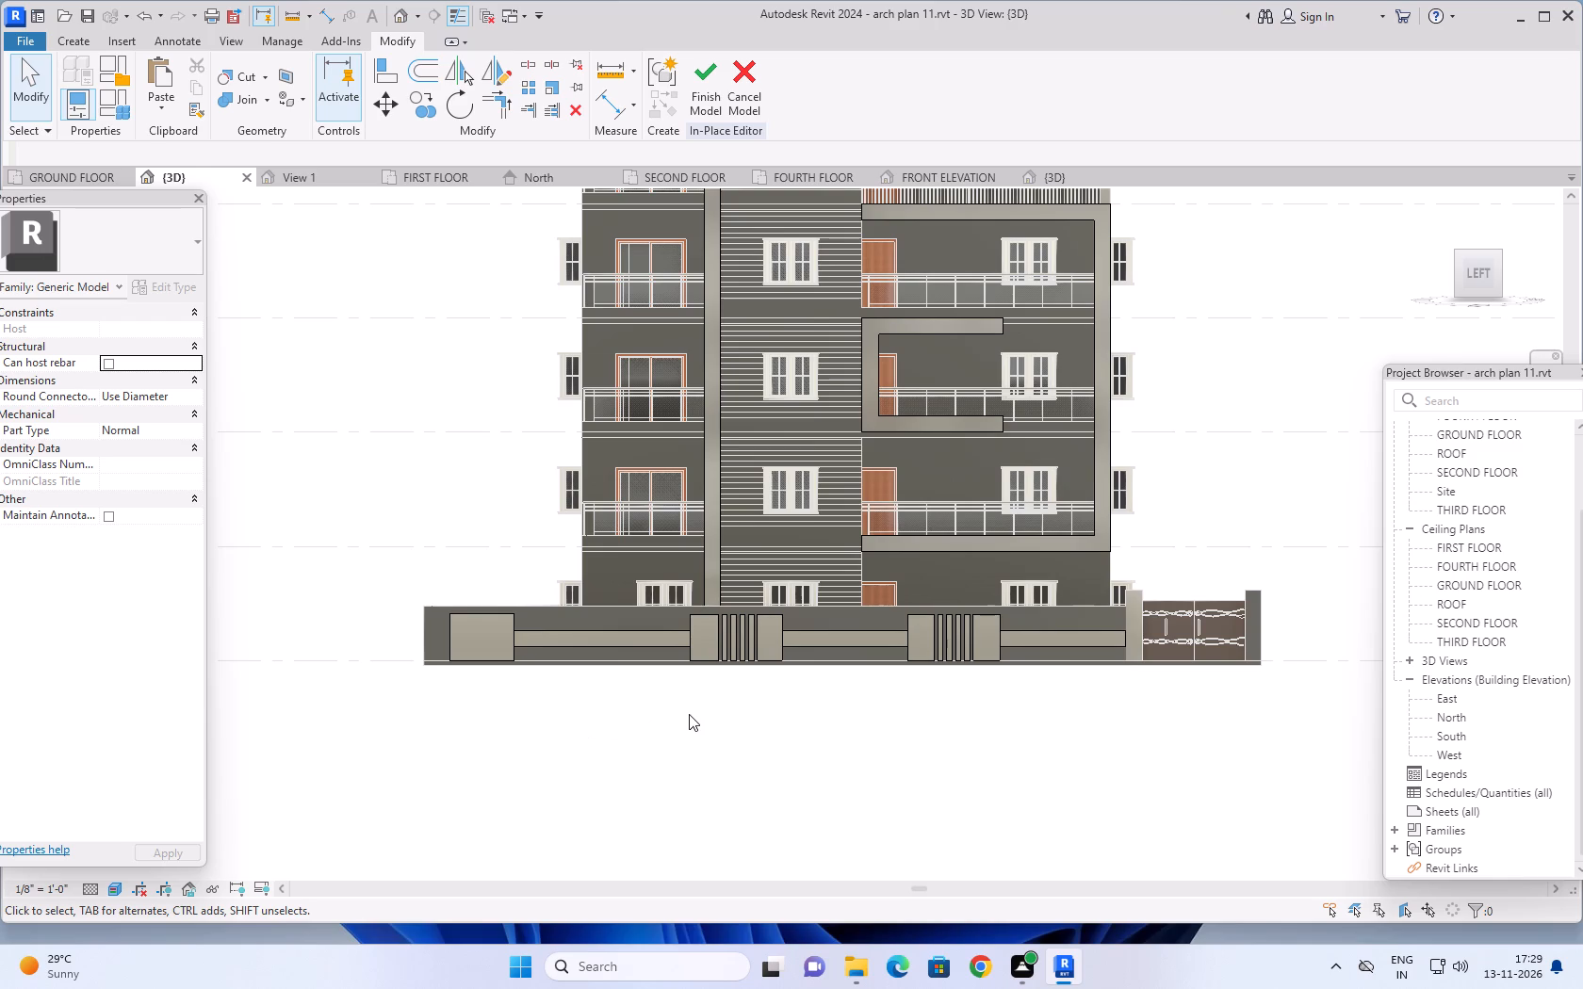
{"action": "middle_click_drag", "start_coordinate": [689, 714], "coordinate": [678, 721]}
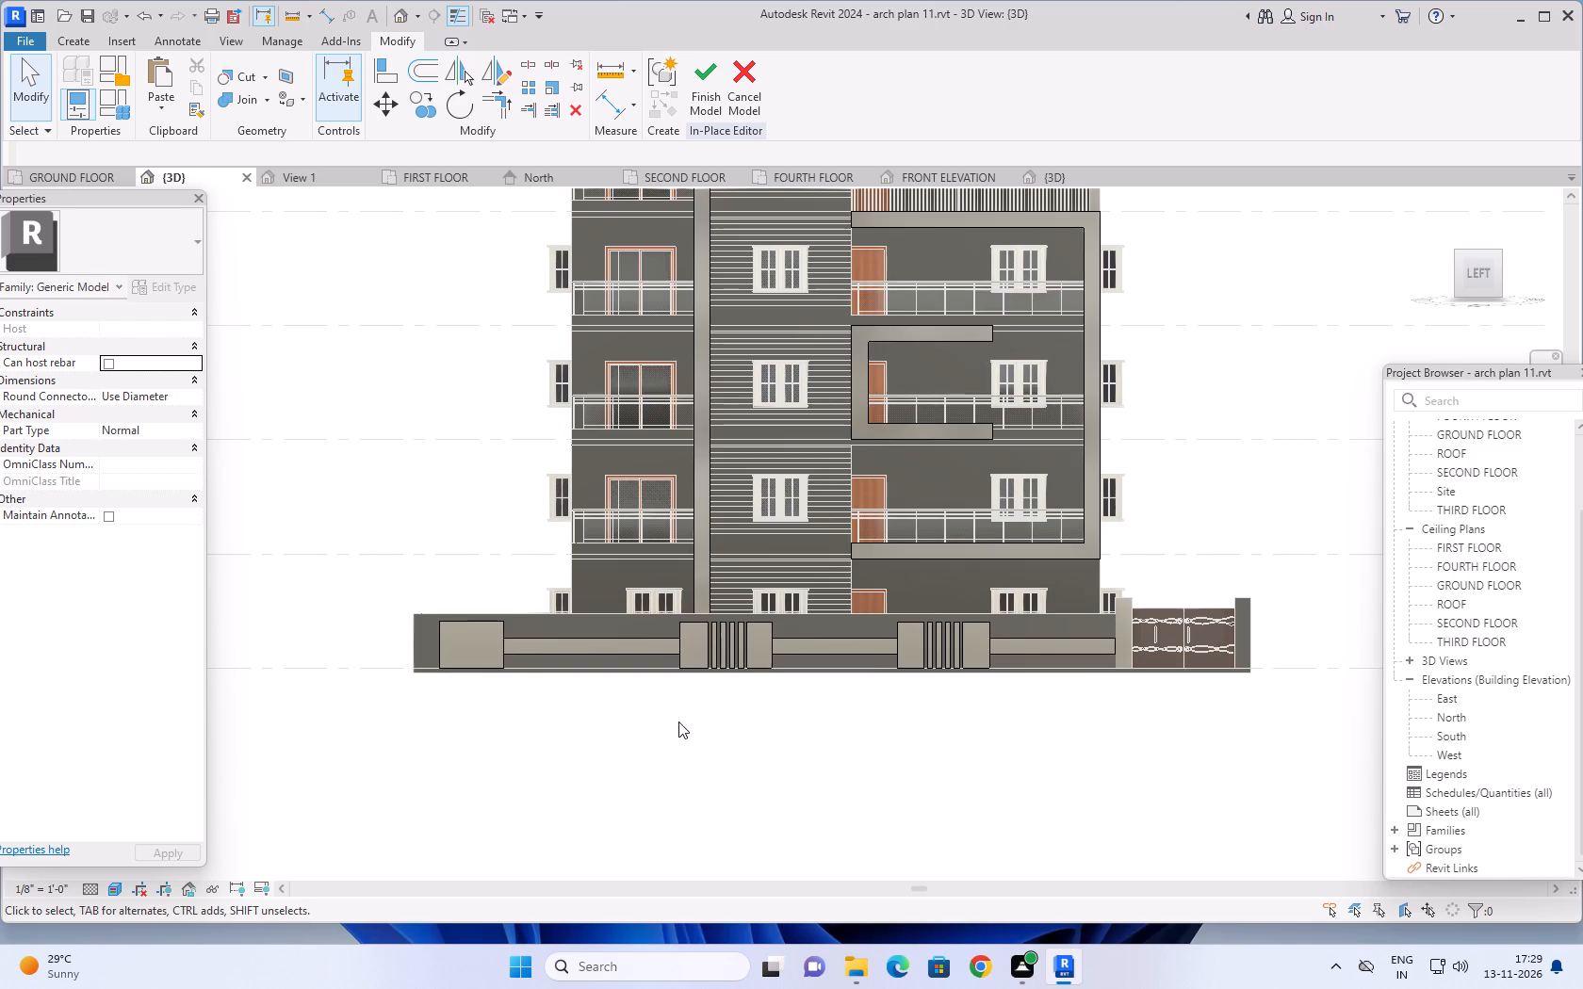
{"action": "scroll", "coordinate": [564, 649], "scroll_direction": "up", "scroll_amount": 1}
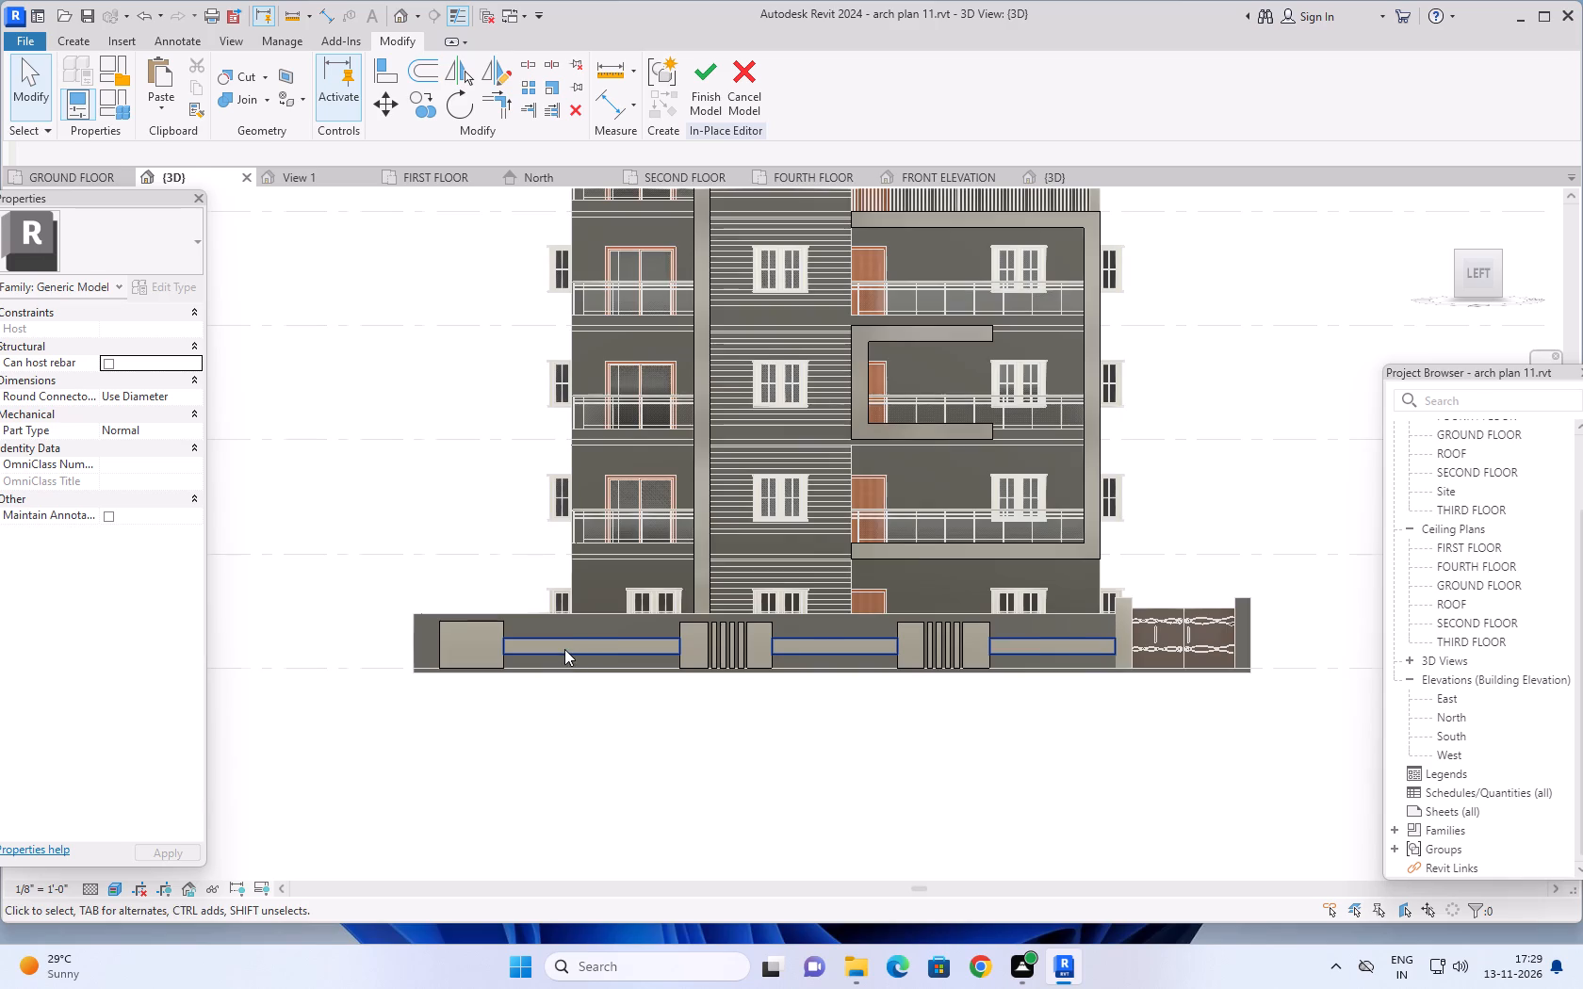
{"action": "scroll", "coordinate": [564, 649], "scroll_direction": "up", "scroll_amount": 1}
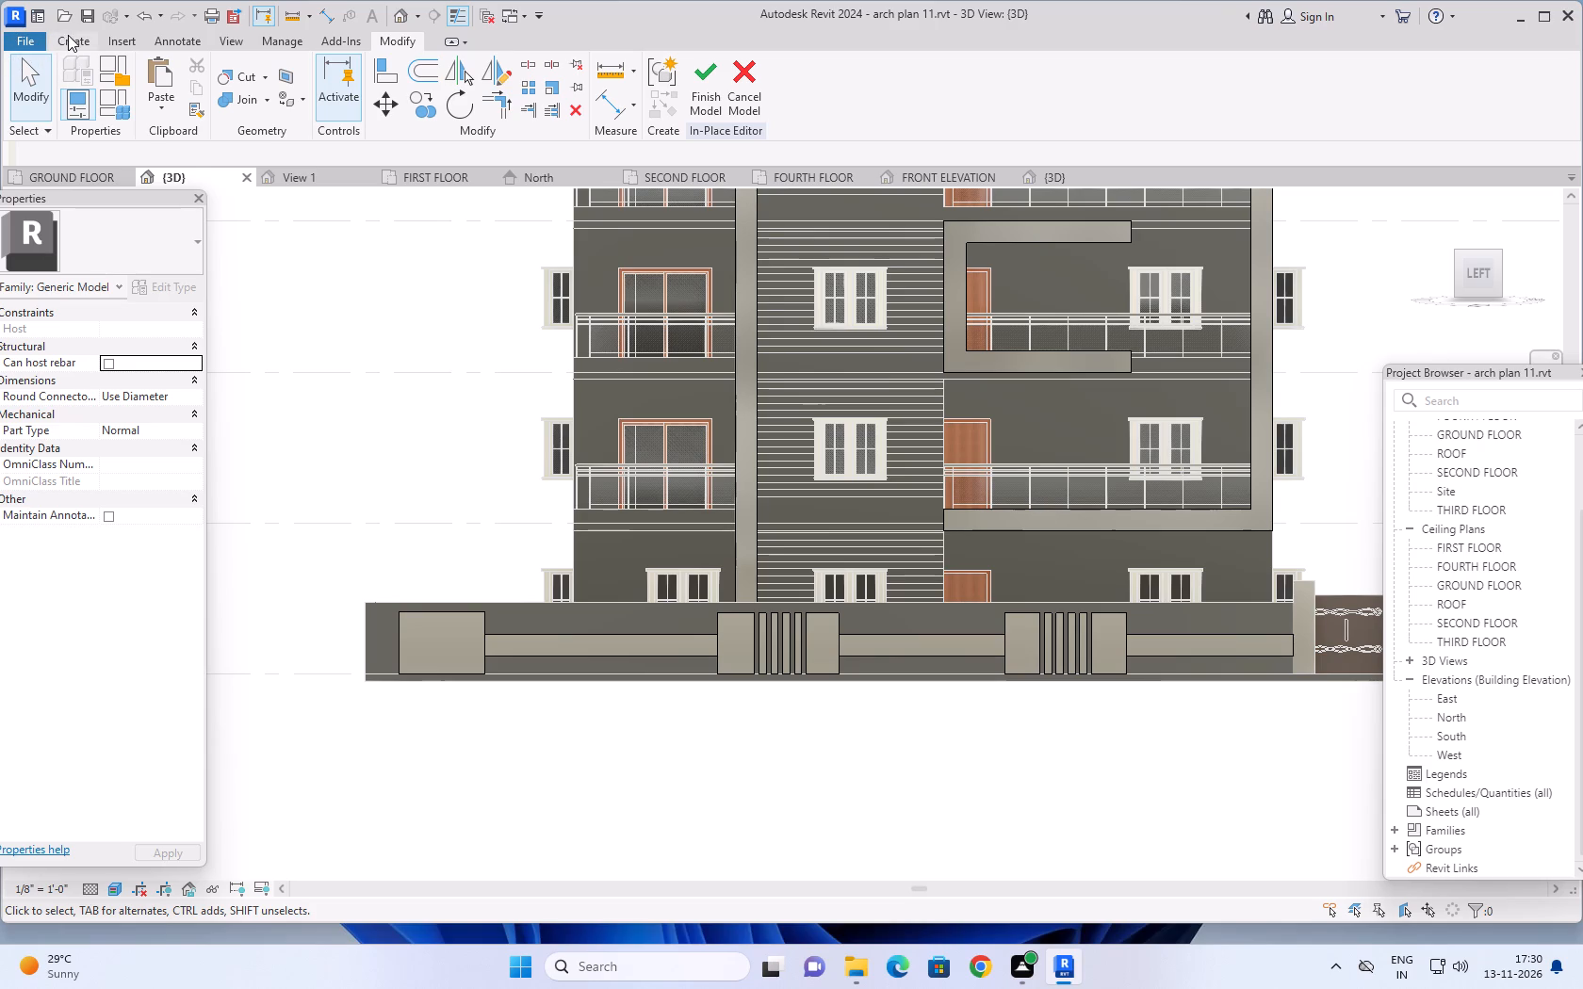
Start a void extrusion with its work plane on the front face of the boundary wall's first horizontal band.
{"action": "left_click", "coordinate": [70, 40]}
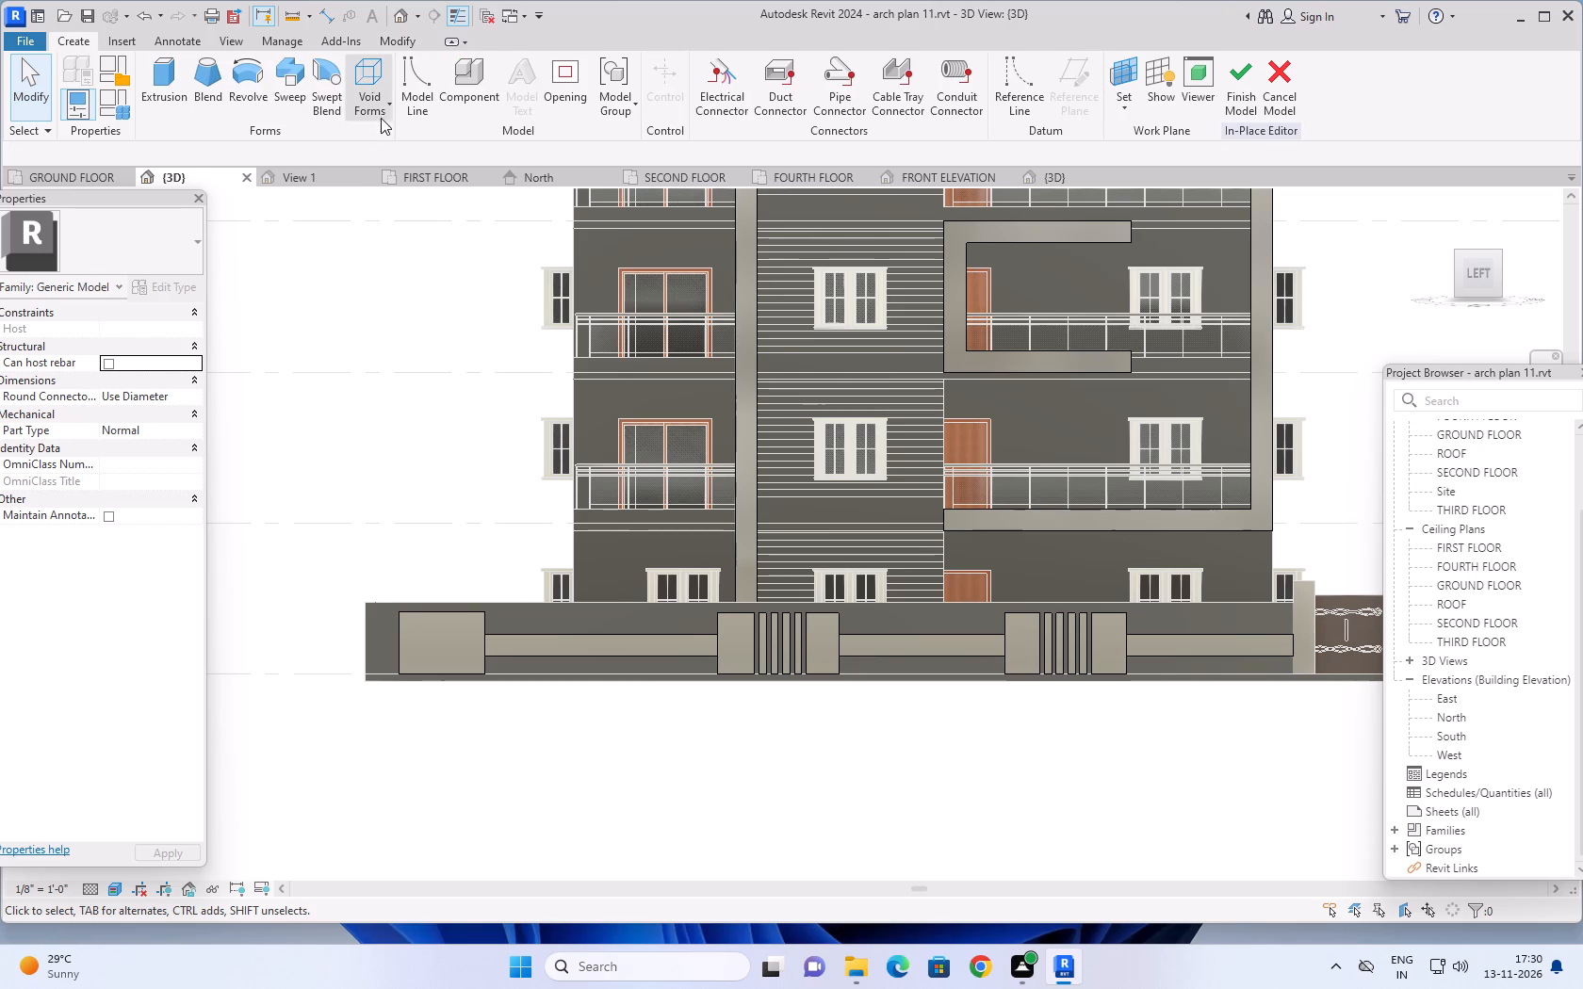
{"action": "left_click", "coordinate": [388, 103]}
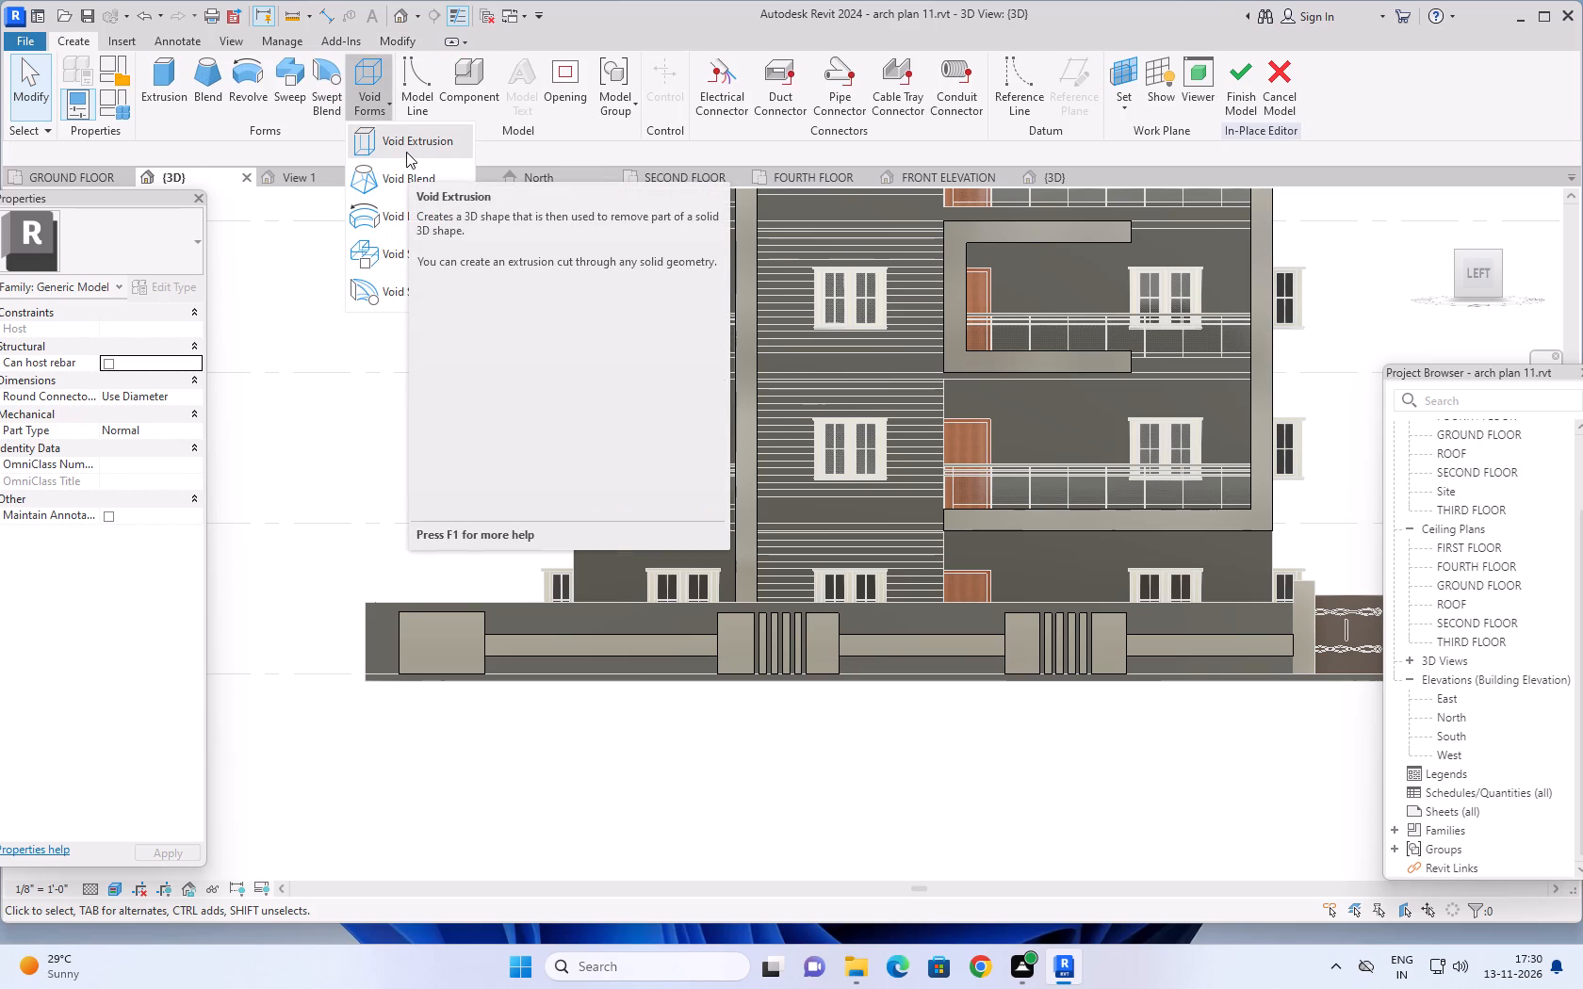
{"action": "left_click", "coordinate": [365, 143]}
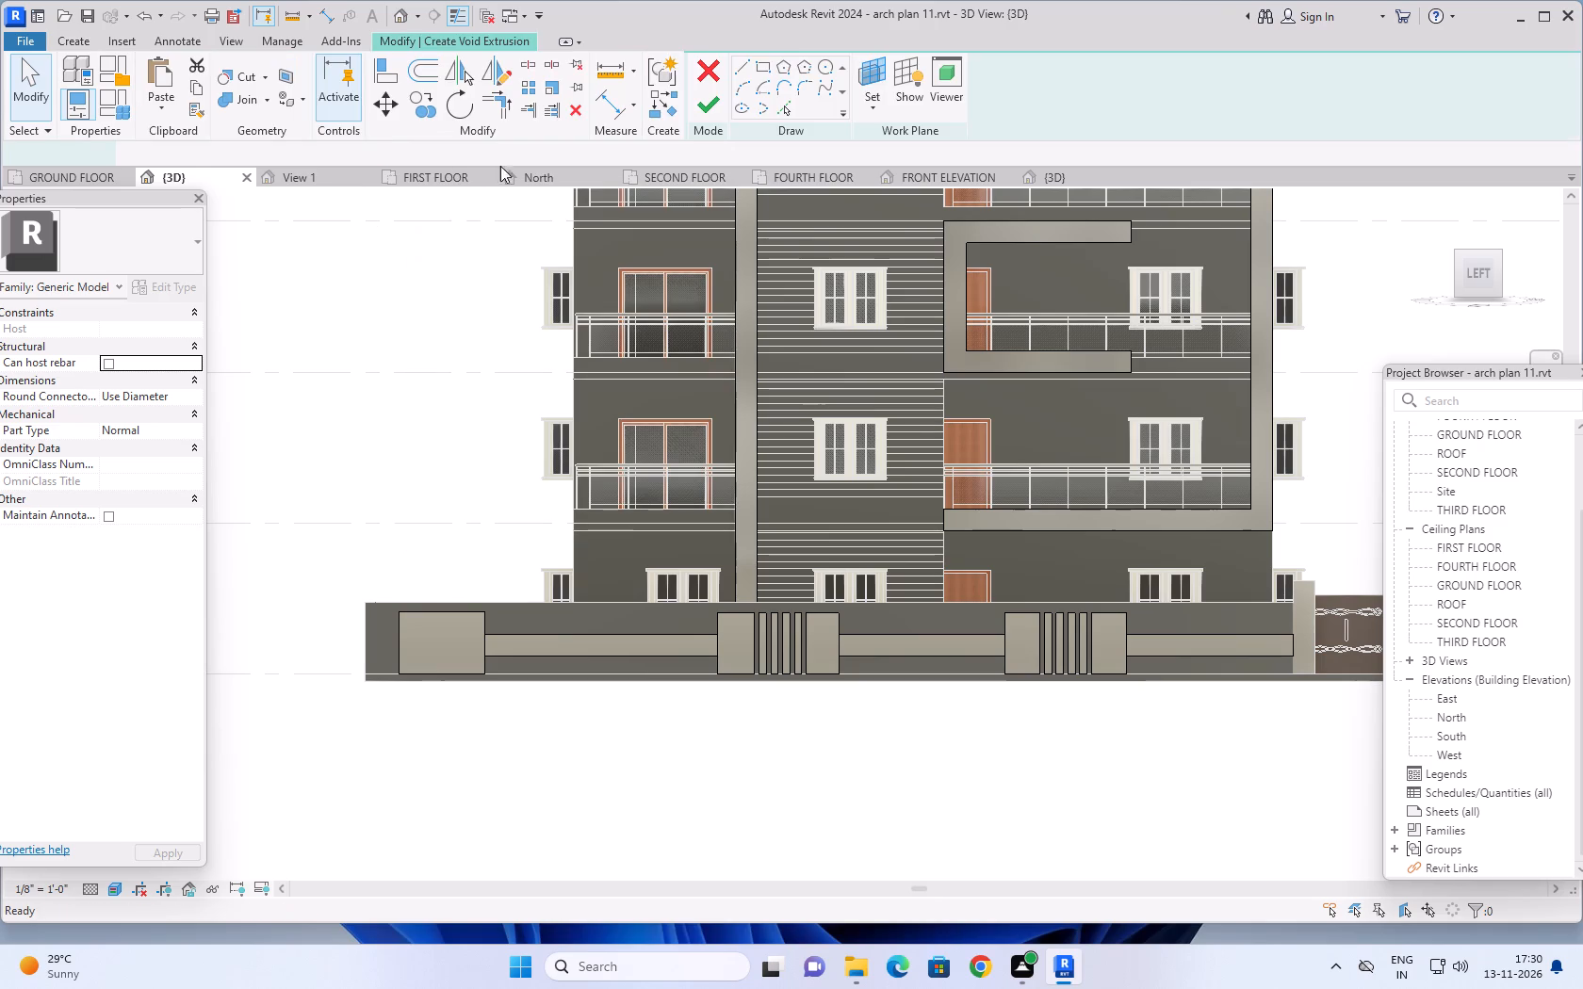
{"action": "left_click", "coordinate": [873, 108]}
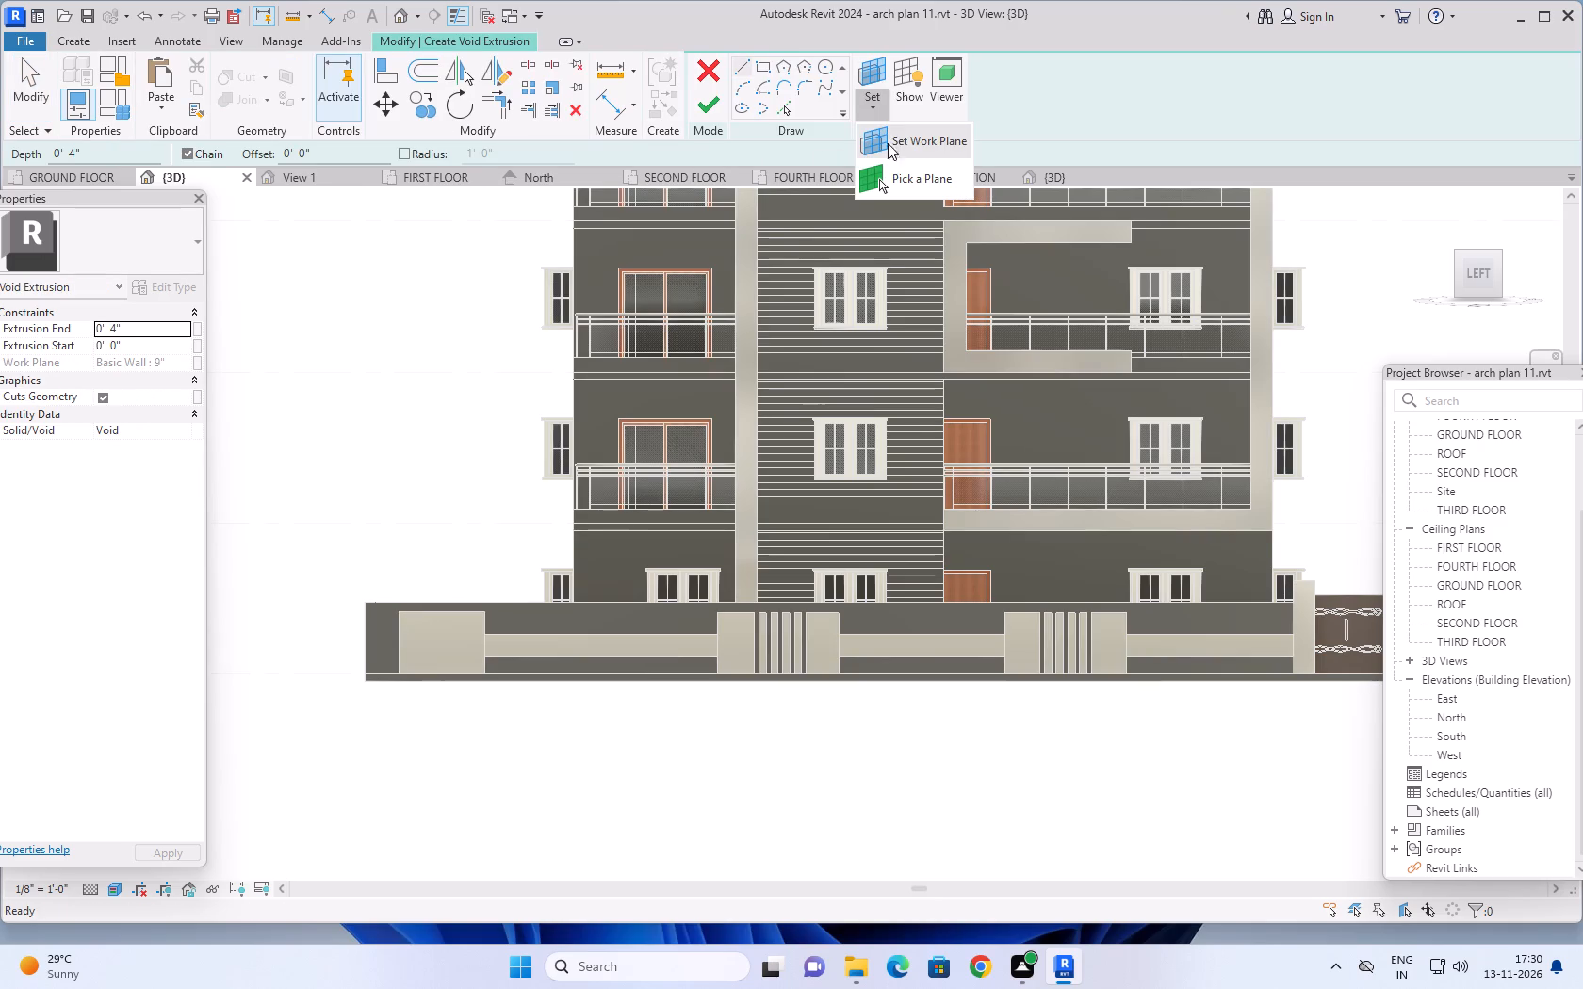
{"action": "left_click", "coordinate": [889, 175]}
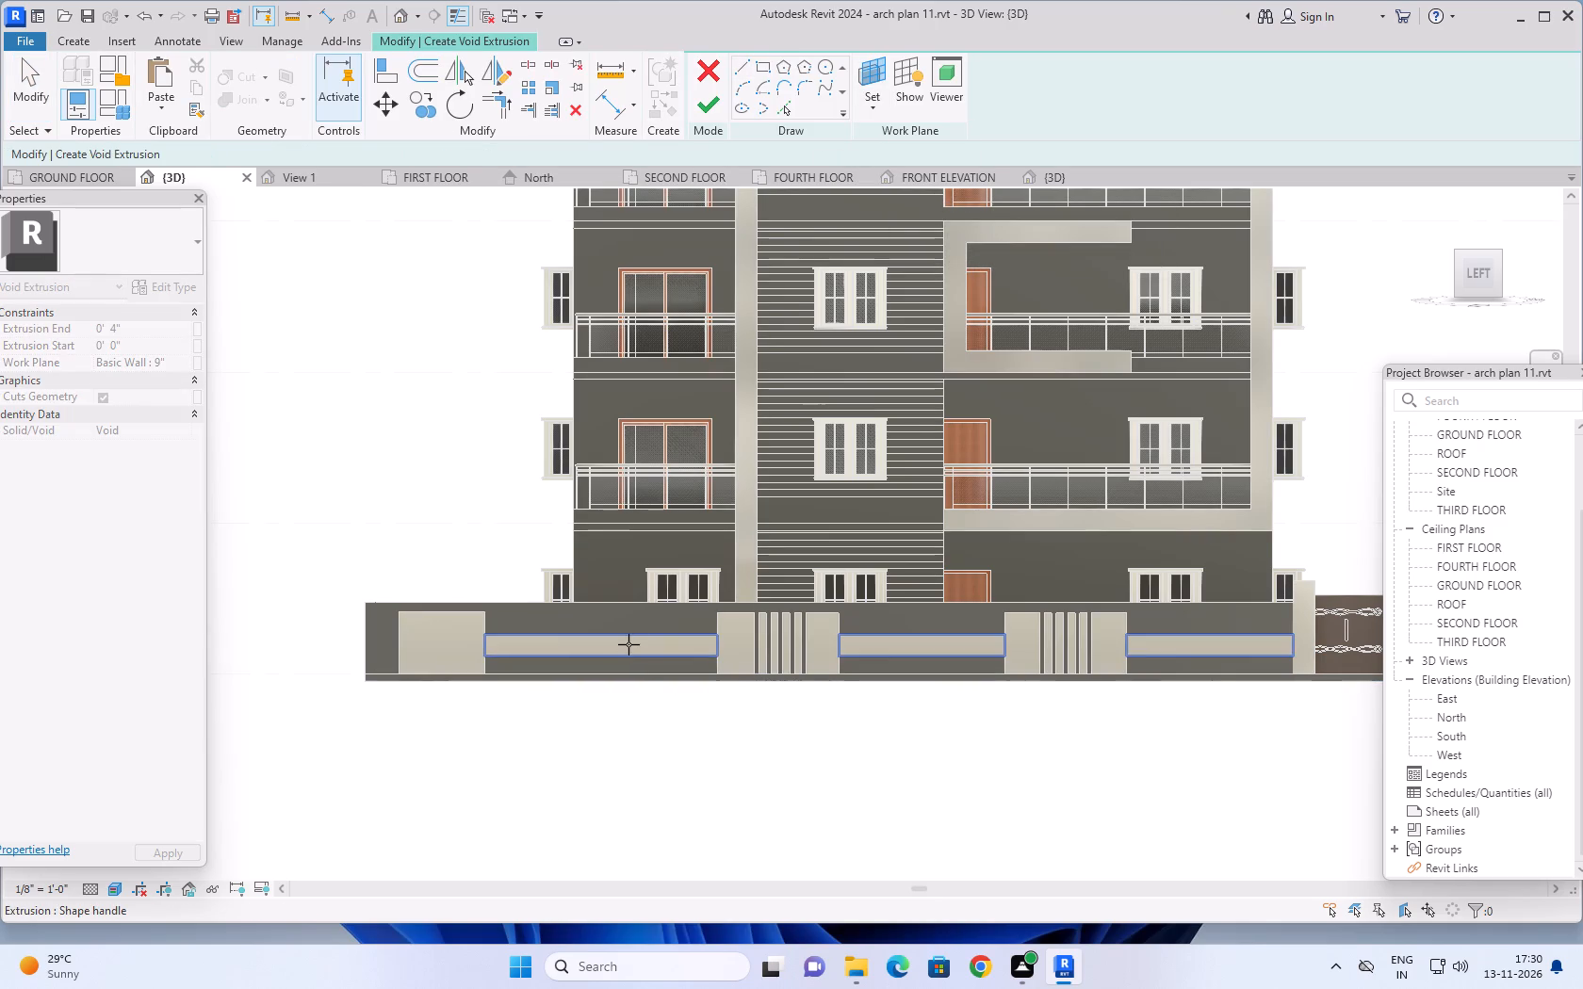
{"action": "left_click", "coordinate": [628, 644]}
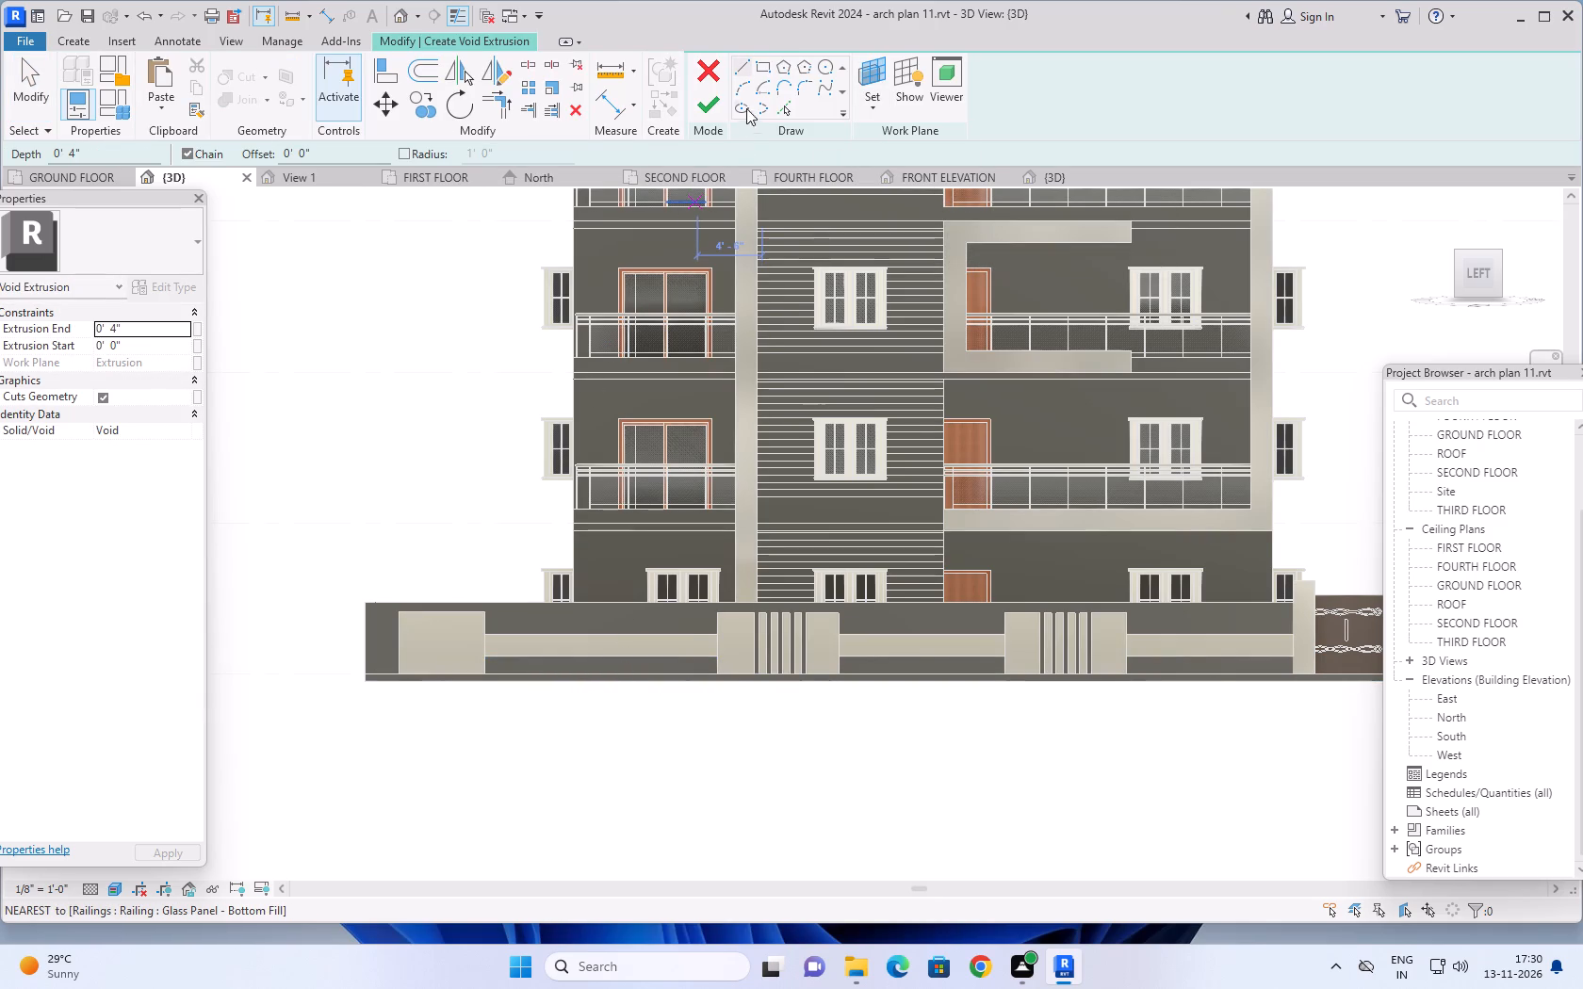
Sketch a thin rectangle about 16' 2" long and 1 5/8" high through the first band's middle, between the plain panel and grooved panel.
{"action": "left_click", "coordinate": [762, 64]}
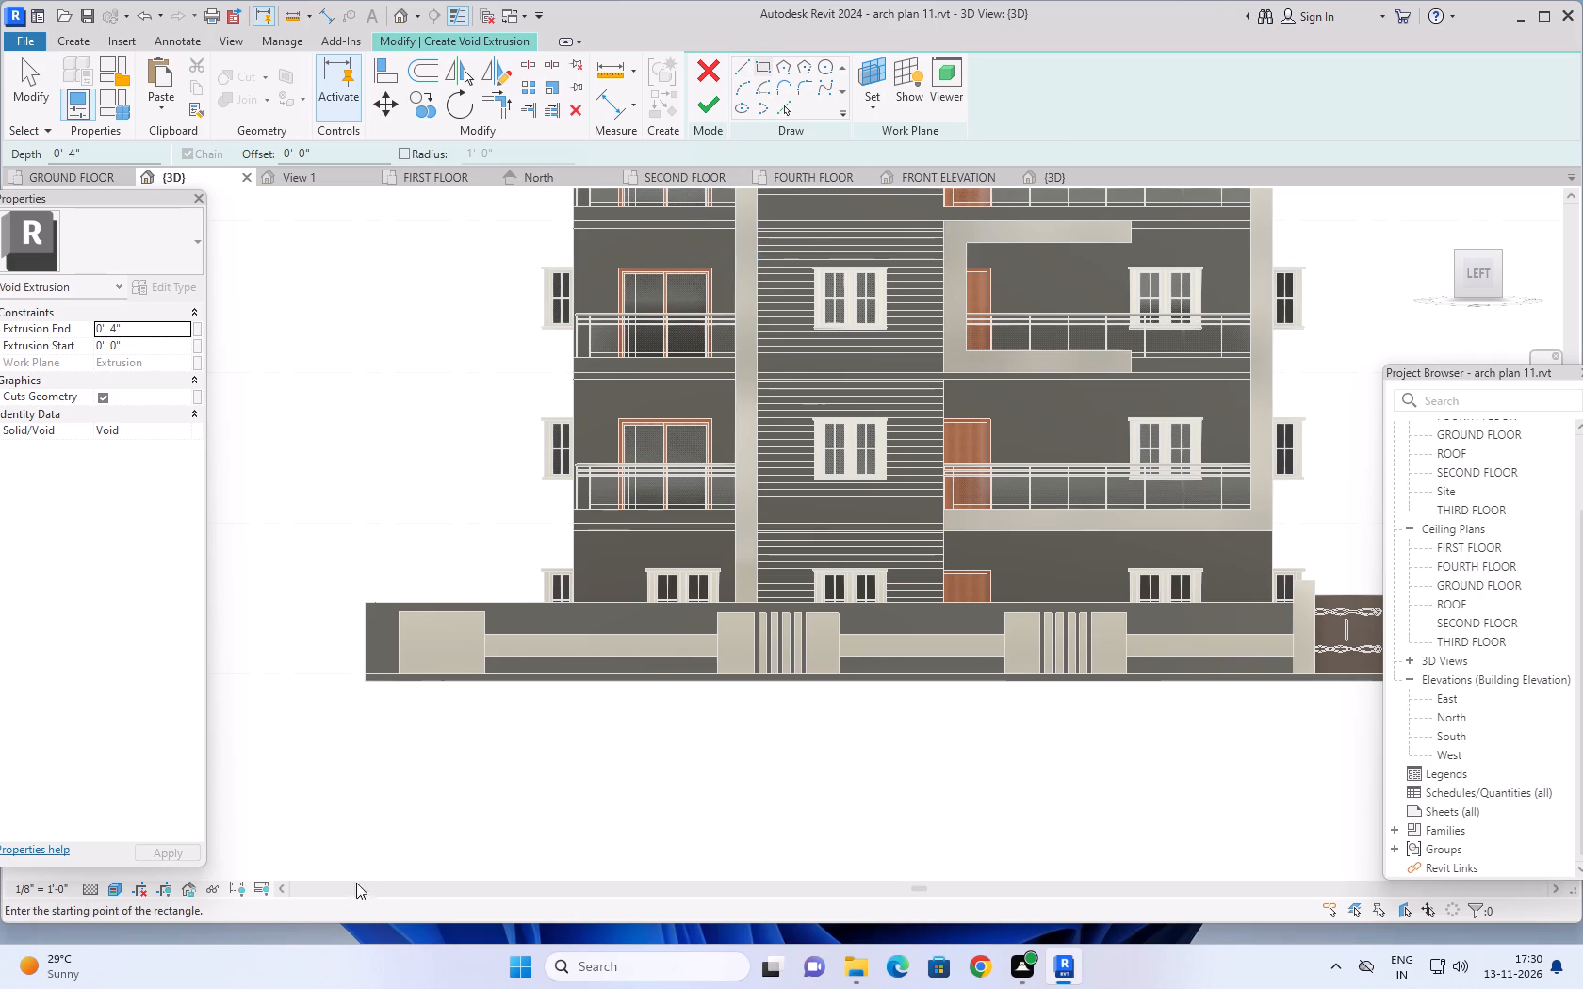
{"action": "scroll", "coordinate": [481, 658], "scroll_direction": "up", "scroll_amount": 10}
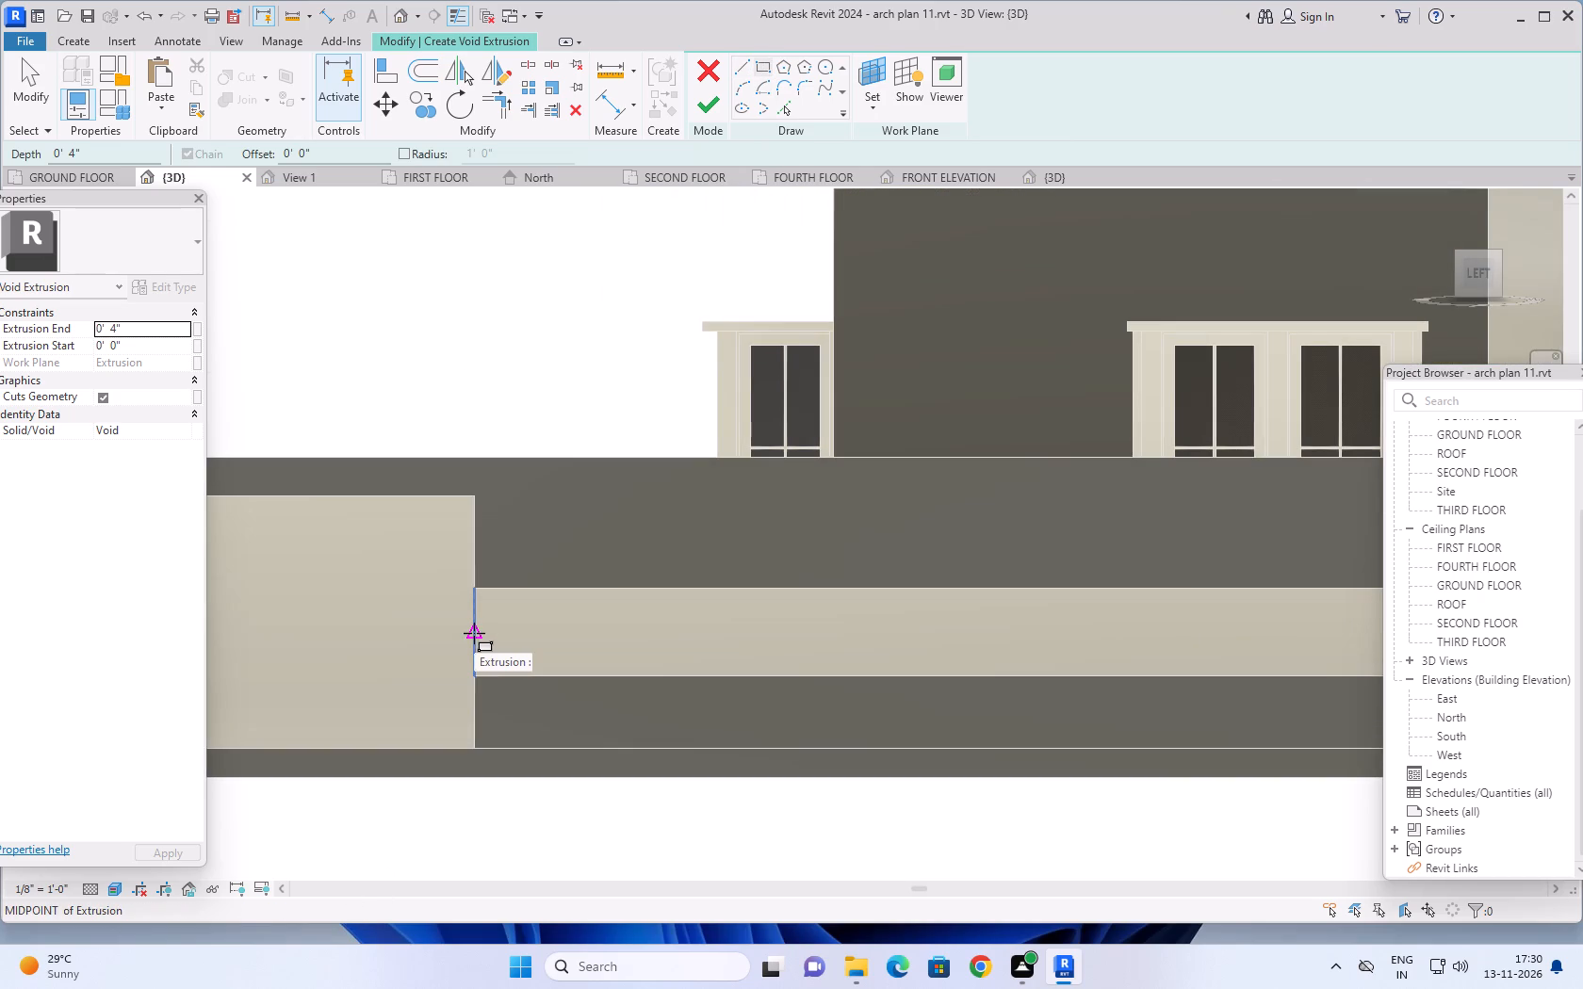
{"action": "left_click", "coordinate": [474, 633]}
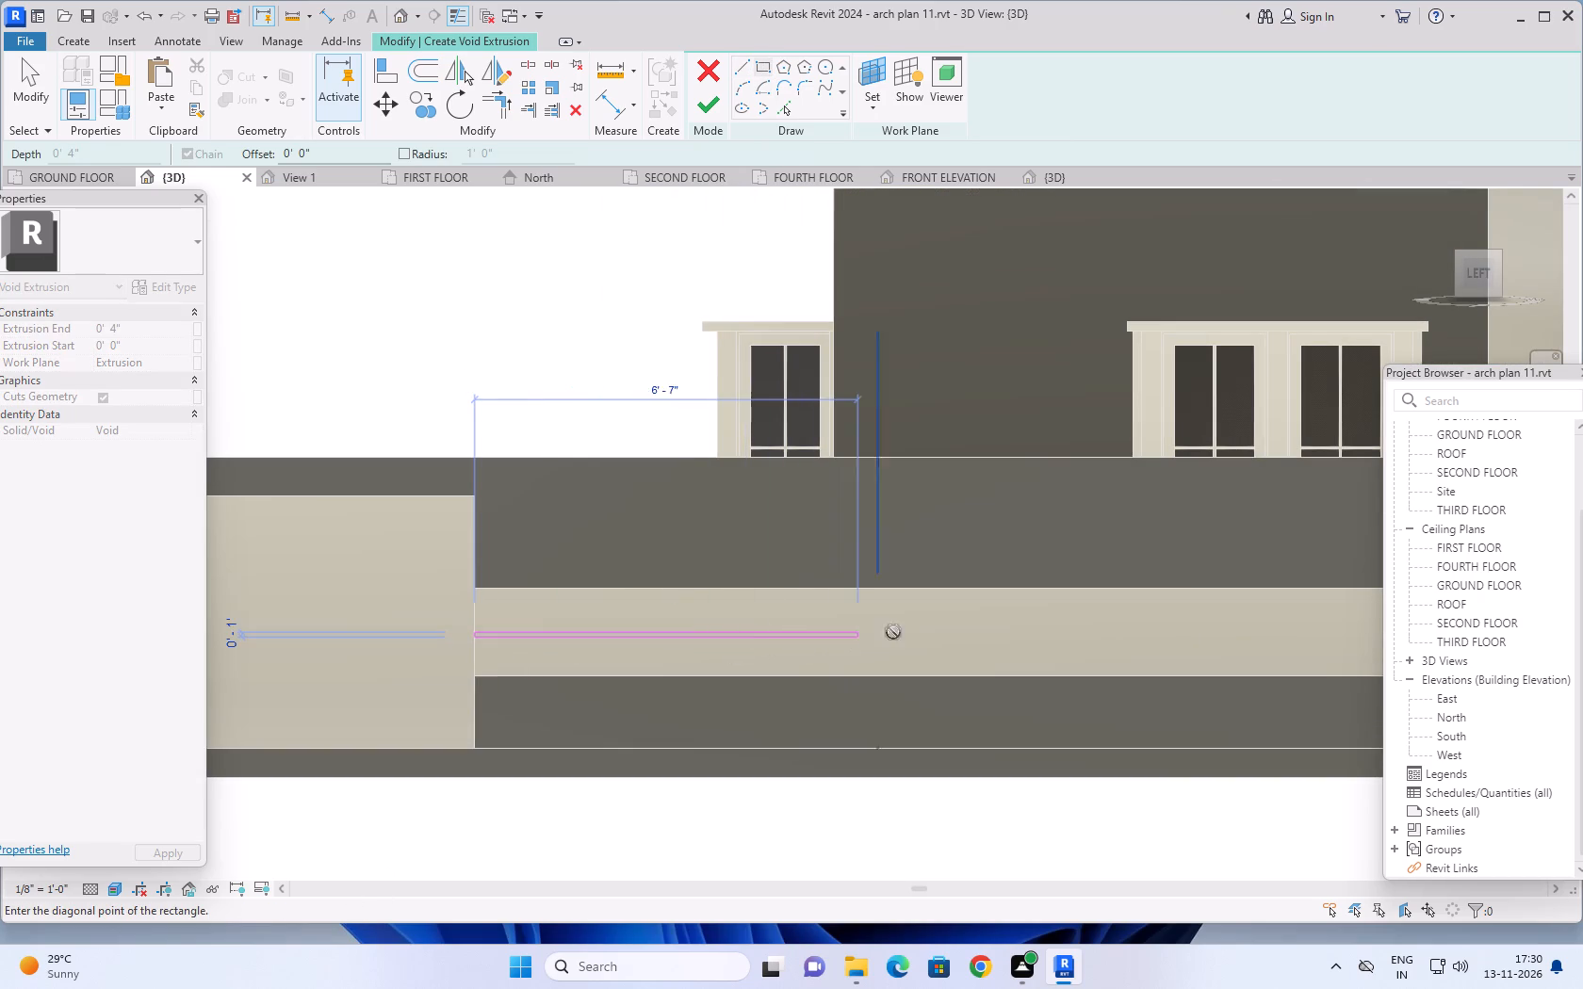
{"action": "scroll", "coordinate": [1043, 614], "scroll_direction": "down", "scroll_amount": 3}
{"action": "middle_click_drag", "start_coordinate": [1046, 621], "coordinate": [595, 634]}
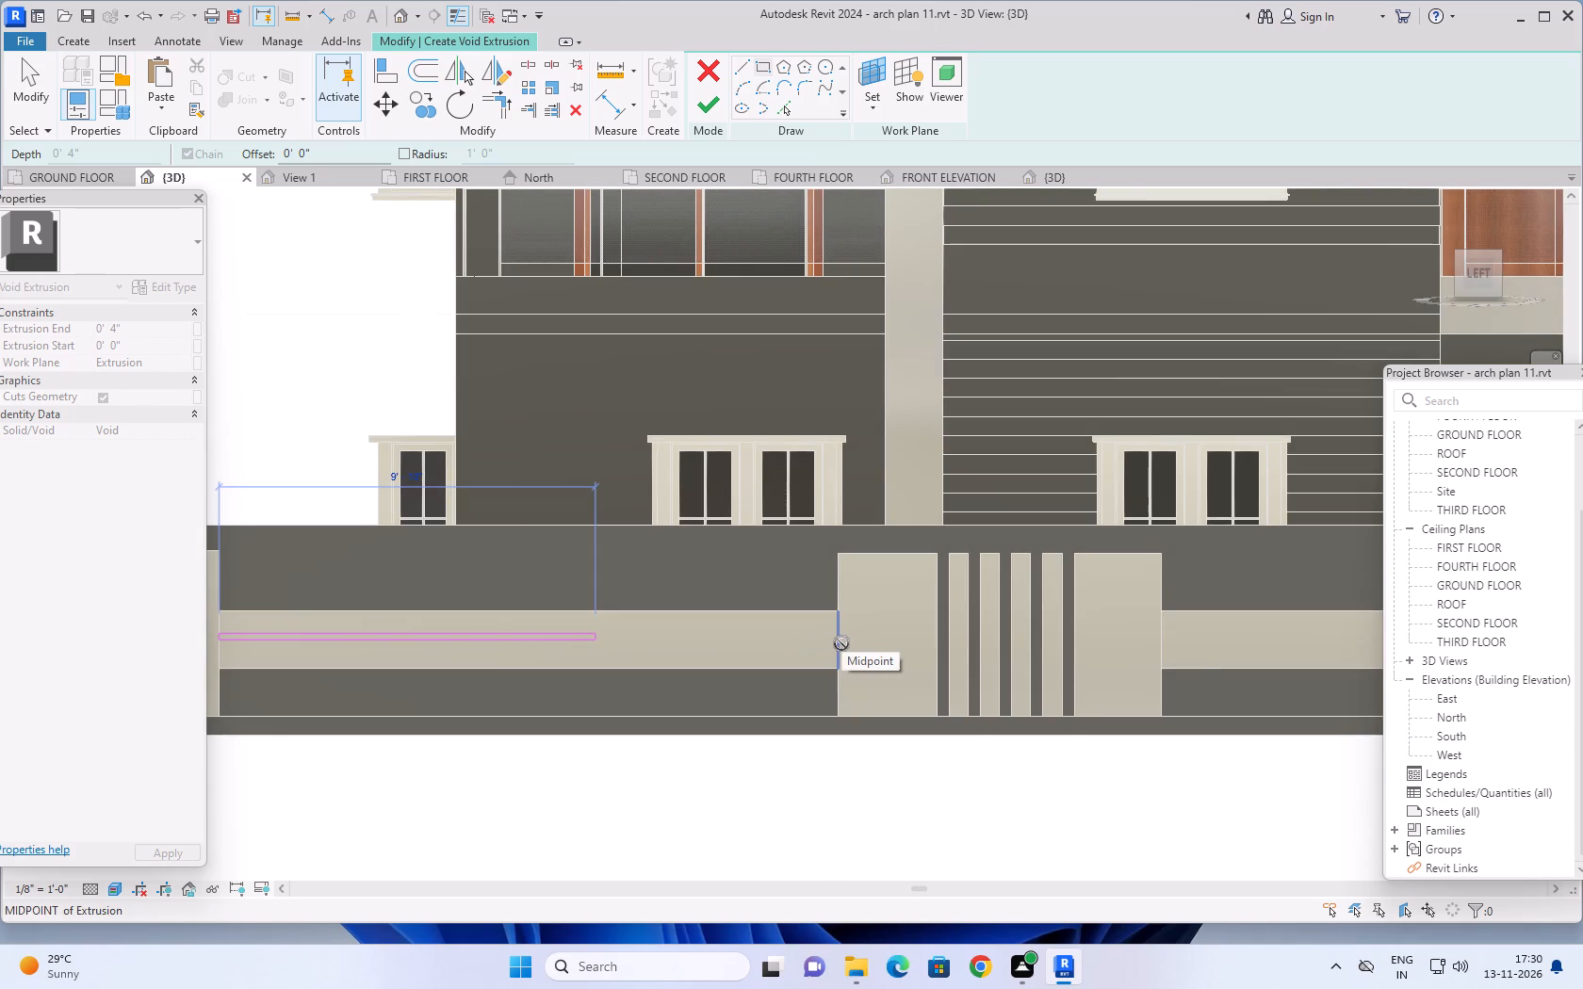
{"action": "scroll", "coordinate": [841, 643], "scroll_direction": "up", "scroll_amount": 3}
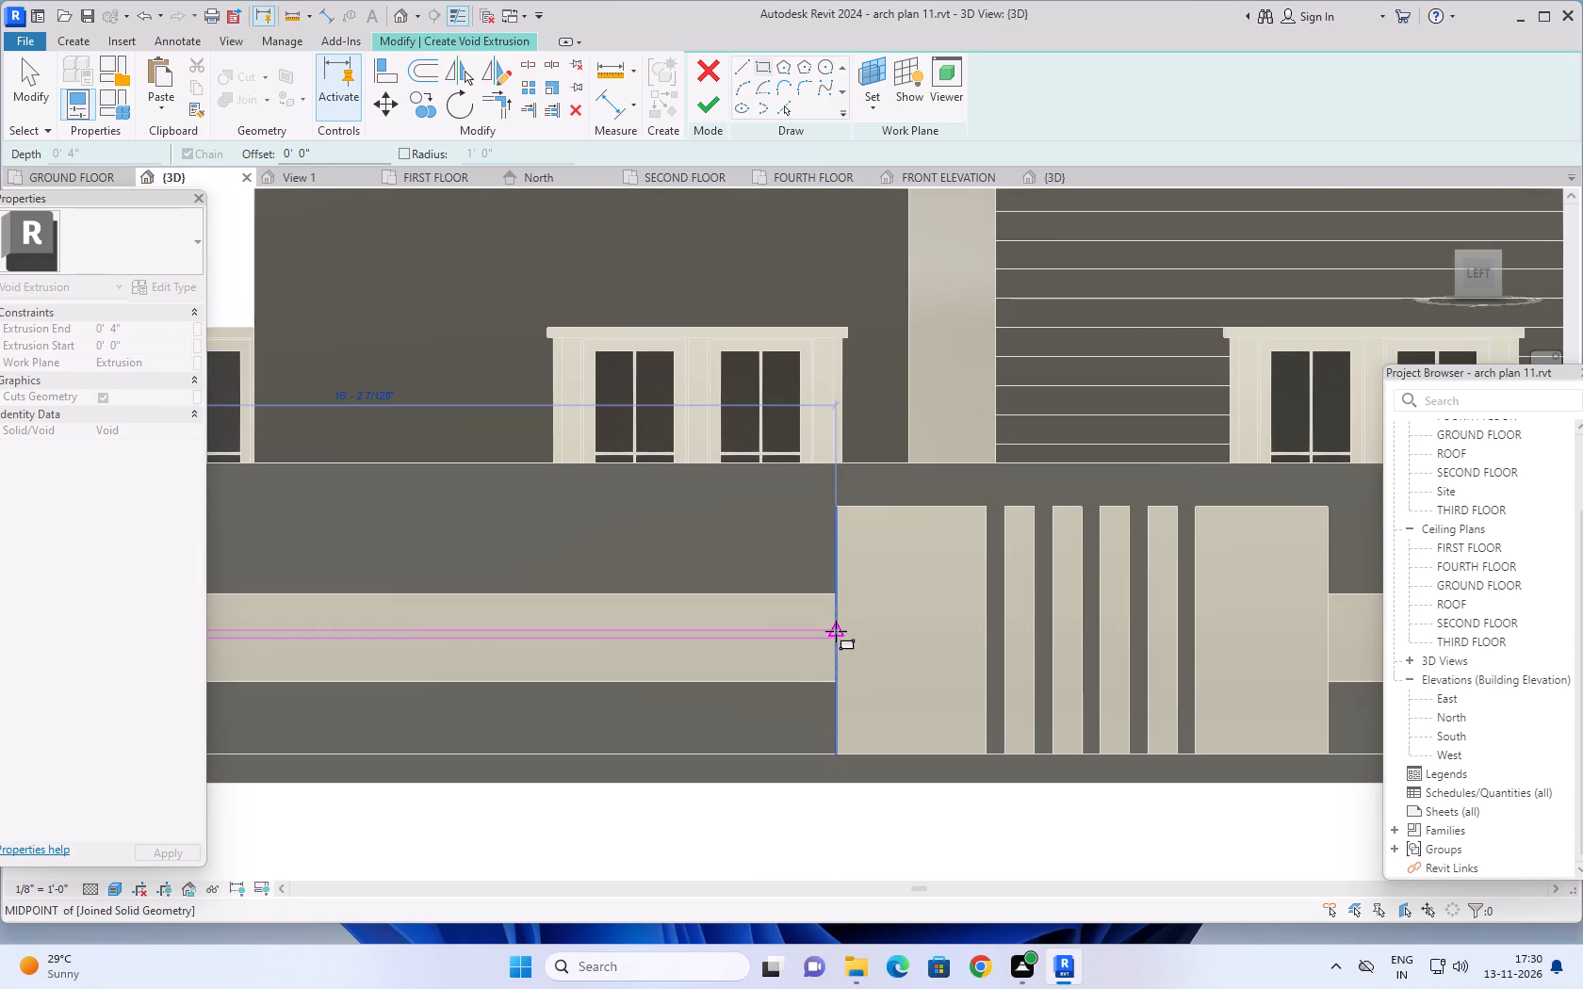
{"action": "left_click", "coordinate": [836, 631]}
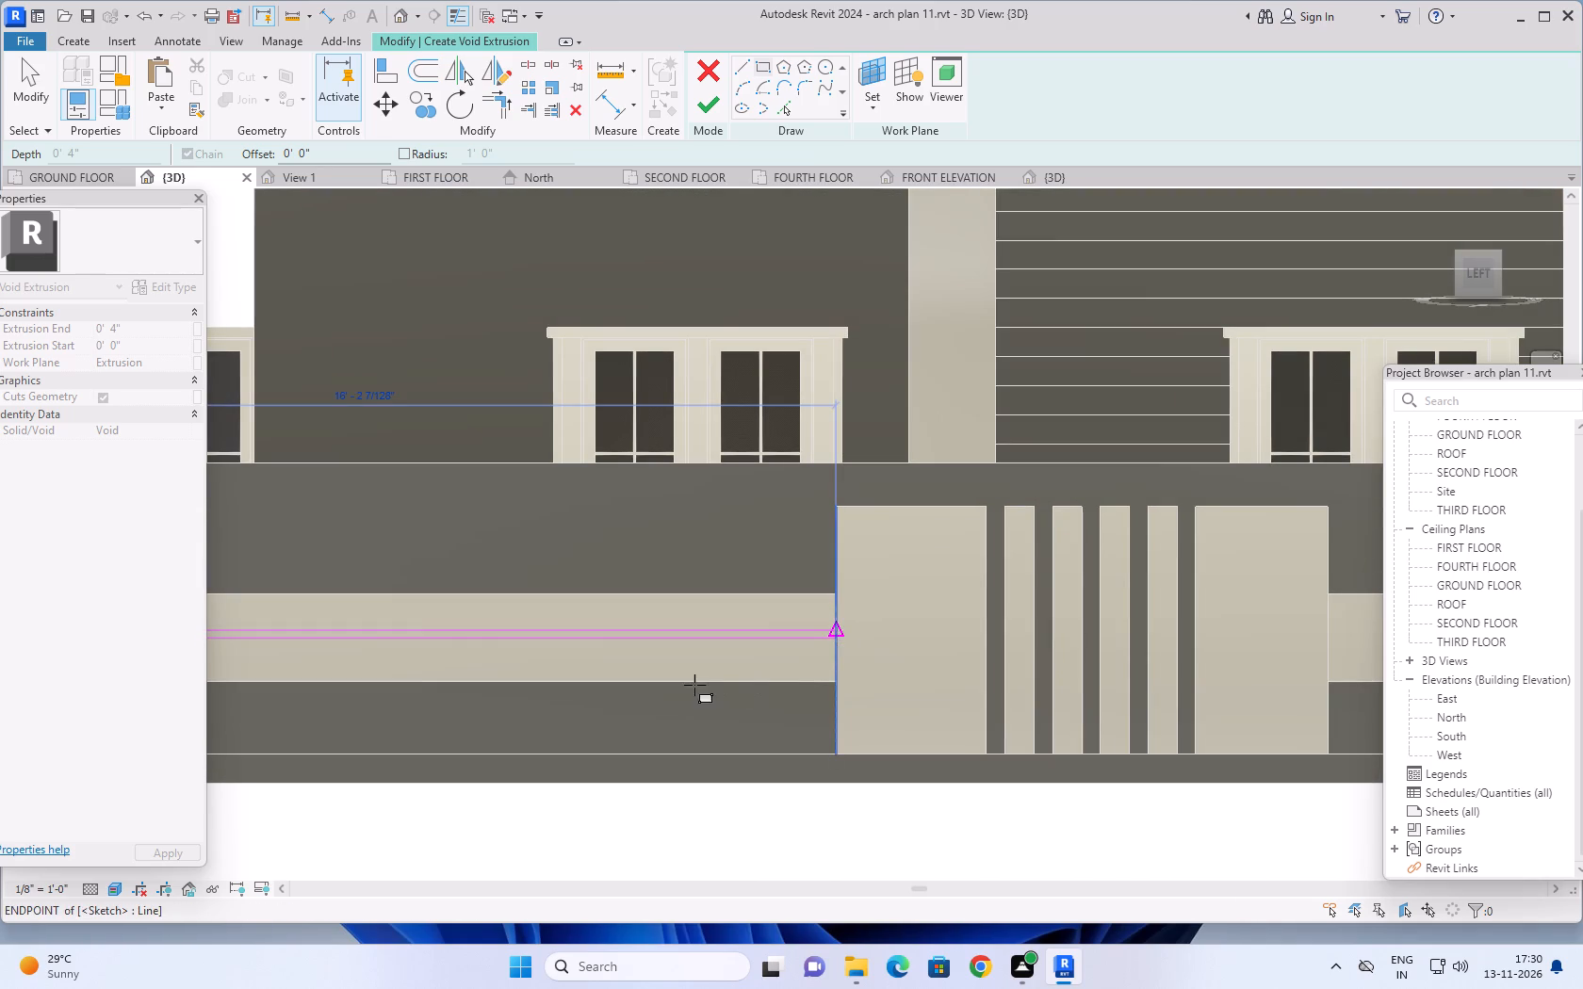
{"action": "scroll", "coordinate": [667, 677], "scroll_direction": "down", "scroll_amount": 2}
{"action": "middle_click_drag", "start_coordinate": [667, 677], "coordinate": [860, 647]}
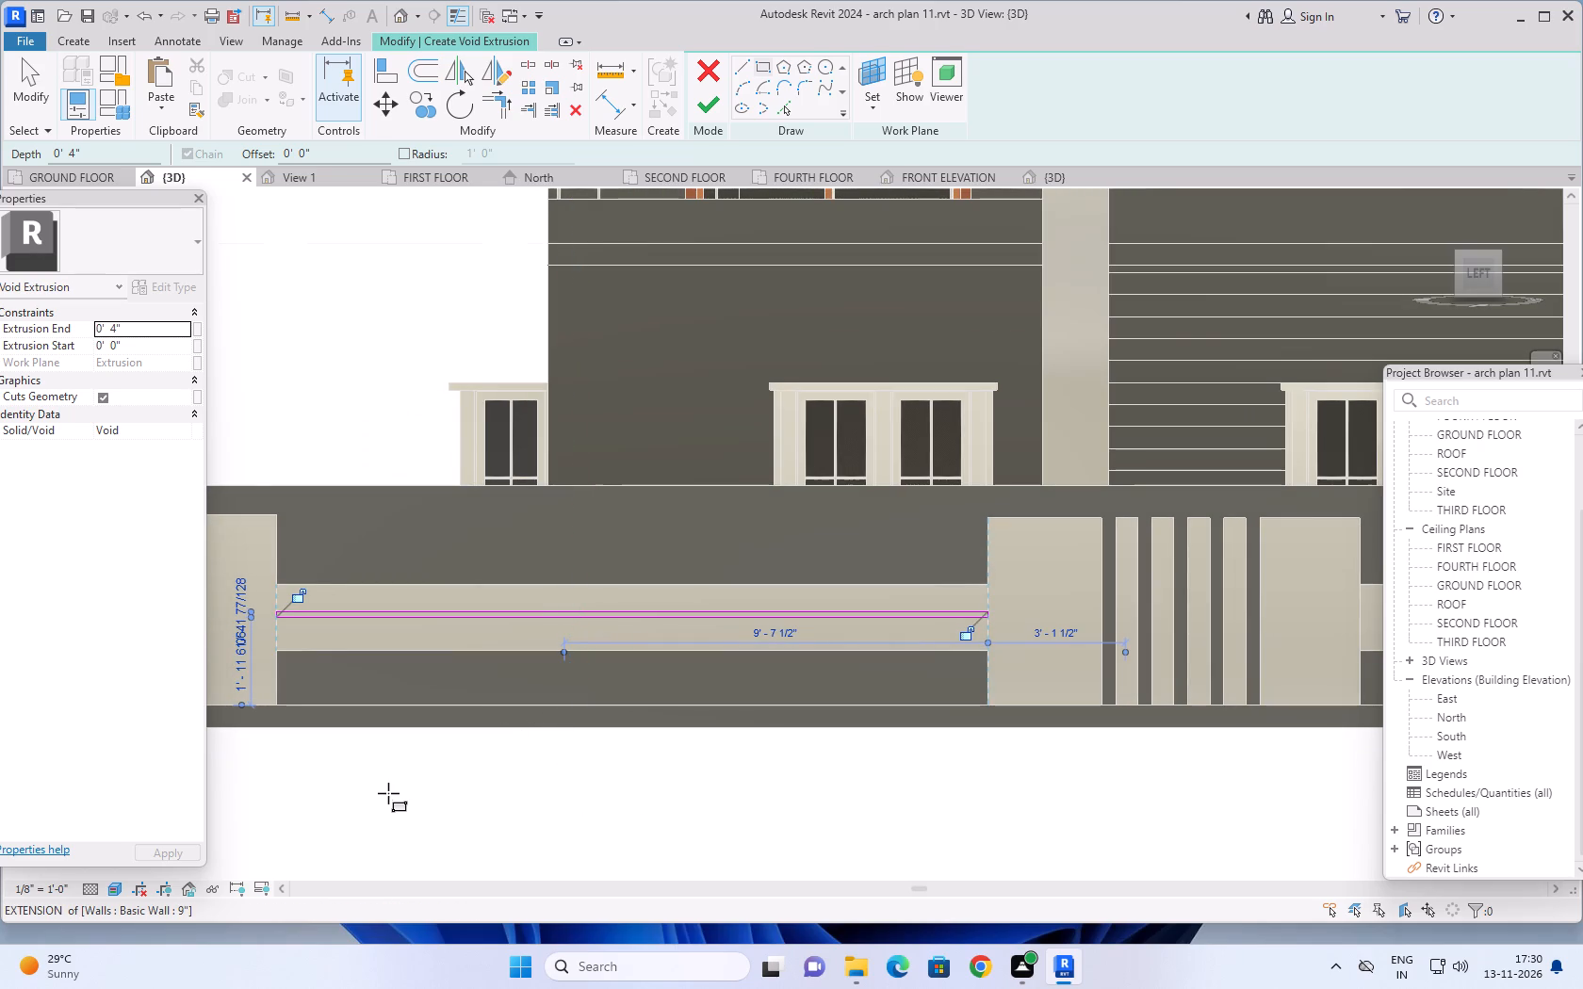
{"action": "middle_click_drag", "start_coordinate": [408, 787], "coordinate": [696, 758]}
{"action": "scroll", "coordinate": [615, 744], "scroll_direction": "up", "scroll_amount": 2}
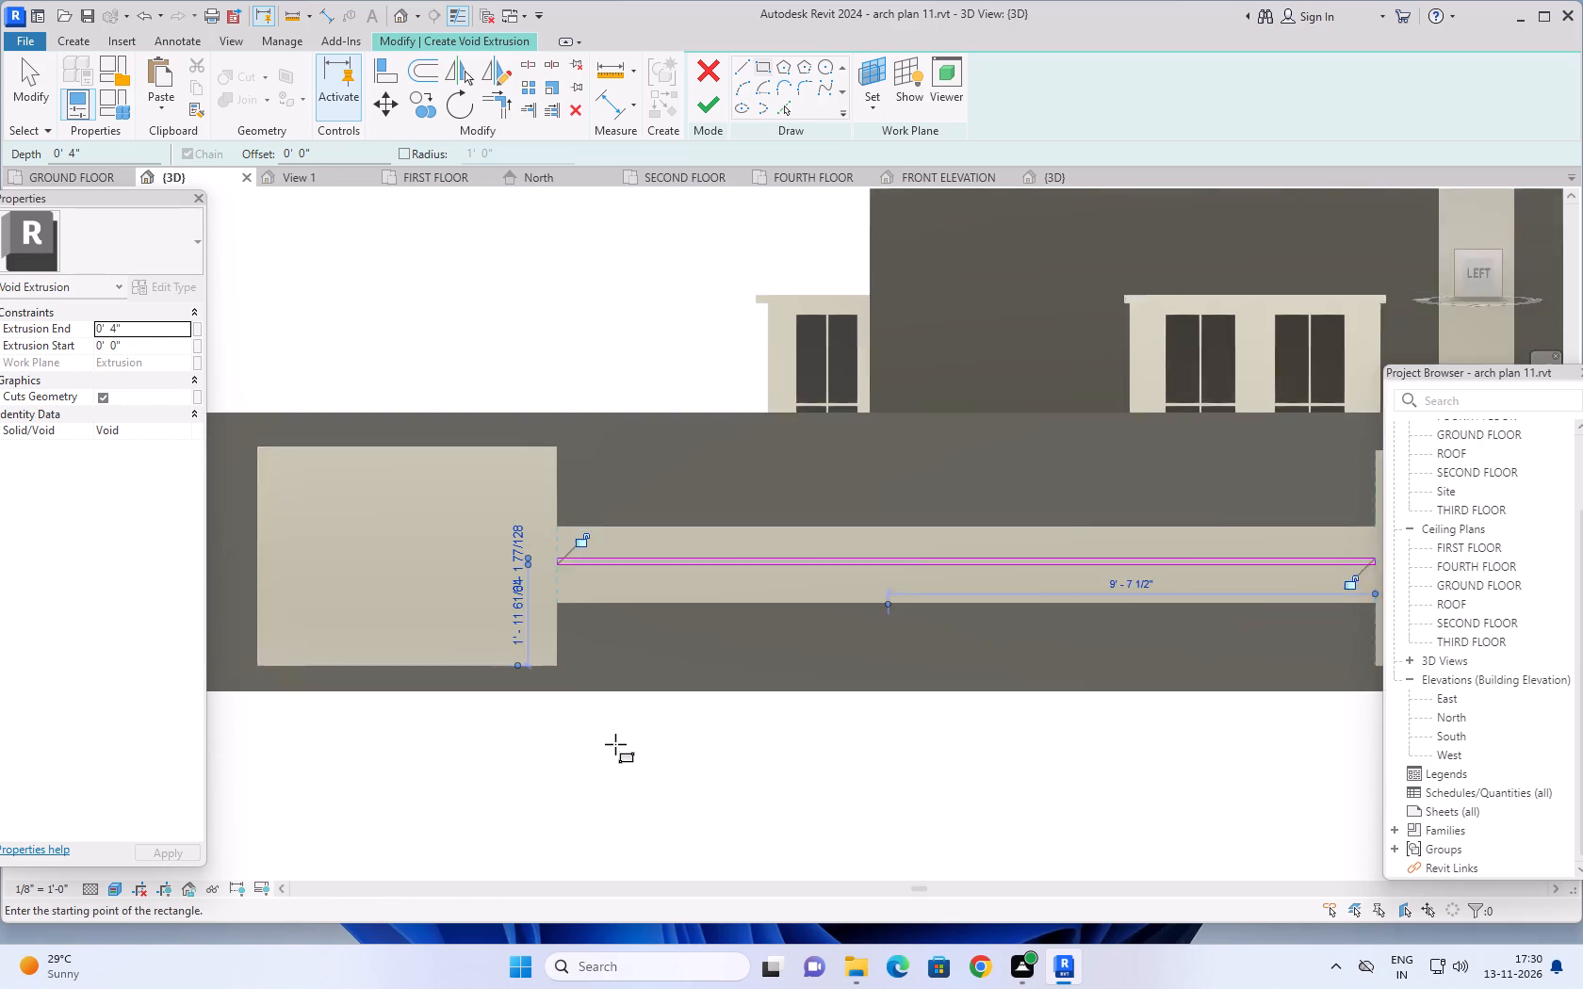
{"action": "scroll", "coordinate": [615, 744], "scroll_direction": "up", "scroll_amount": 2}
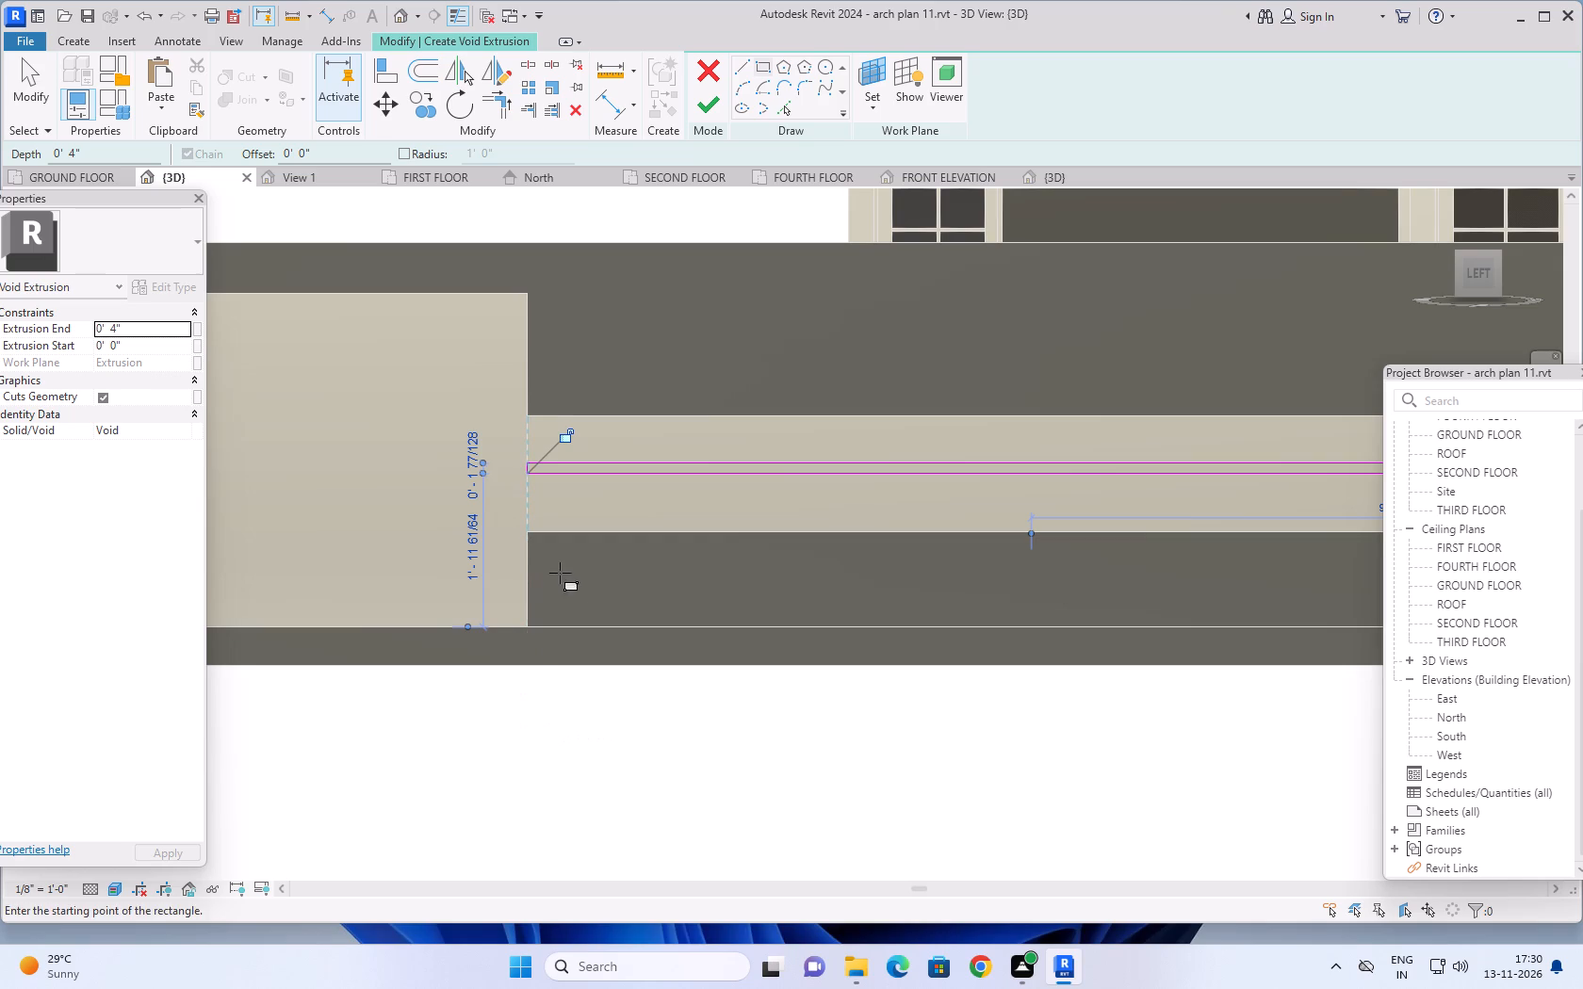
{"action": "scroll", "coordinate": [503, 478], "scroll_direction": "up", "scroll_amount": 3}
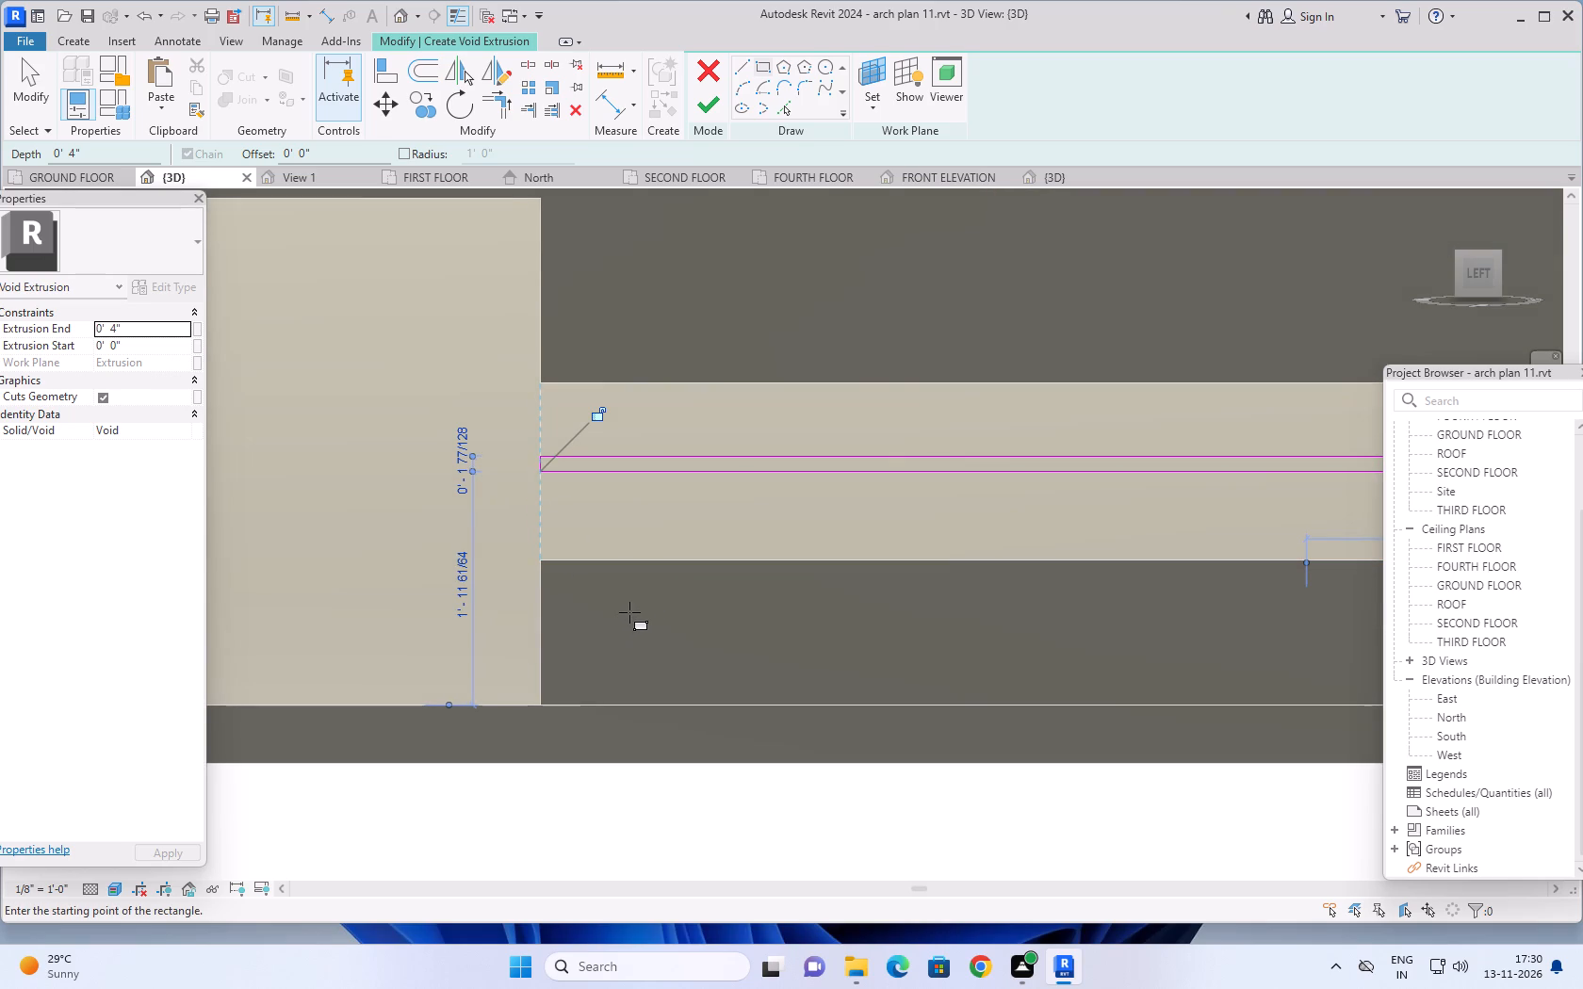
{"action": "scroll", "coordinate": [629, 612], "scroll_direction": "down", "scroll_amount": 1}
{"action": "key", "text": "Escape"}
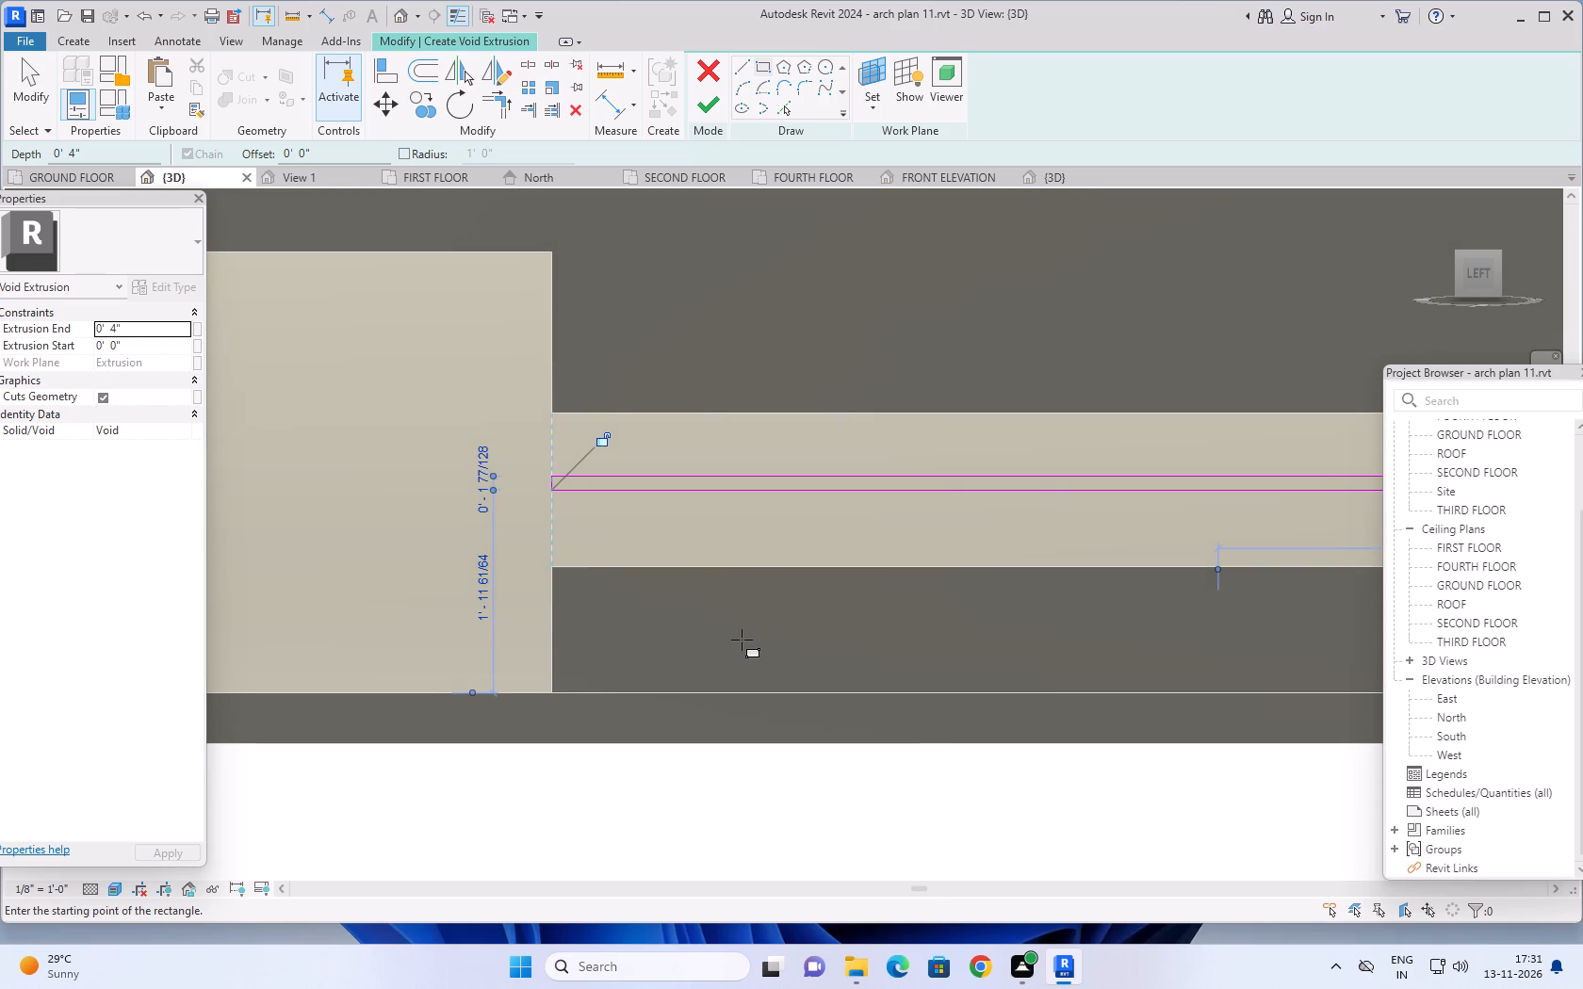
{"action": "middle_click_drag", "start_coordinate": [738, 640], "coordinate": [598, 636]}
{"action": "key", "text": "Escape"}
{"action": "key", "text": "Escape"}
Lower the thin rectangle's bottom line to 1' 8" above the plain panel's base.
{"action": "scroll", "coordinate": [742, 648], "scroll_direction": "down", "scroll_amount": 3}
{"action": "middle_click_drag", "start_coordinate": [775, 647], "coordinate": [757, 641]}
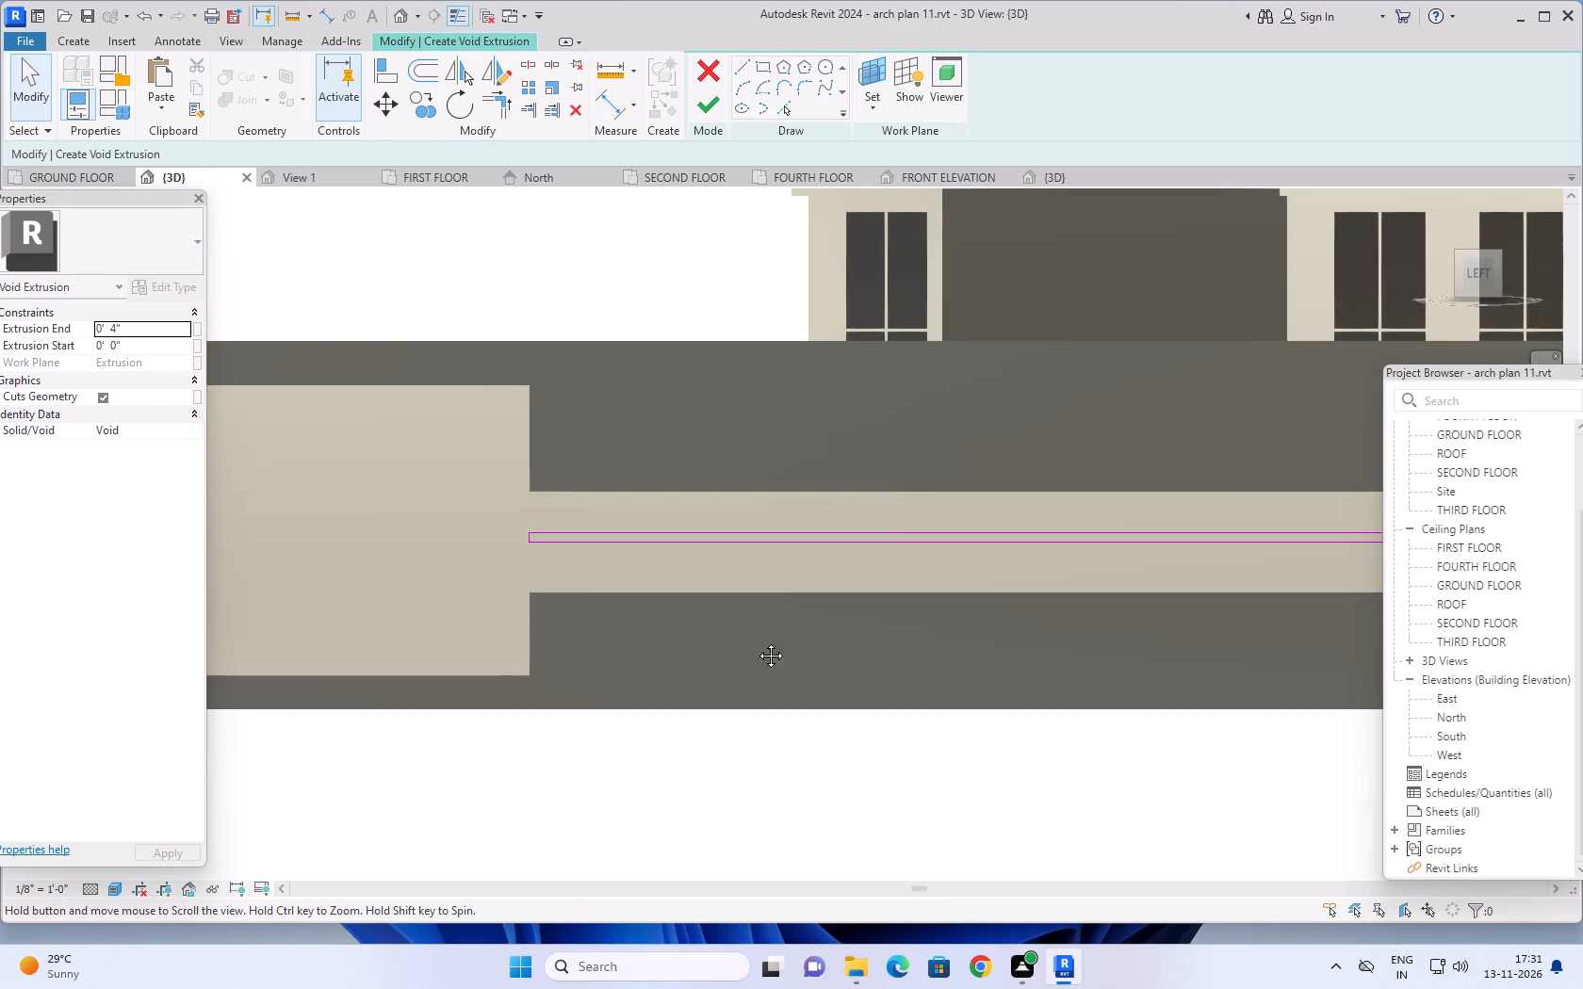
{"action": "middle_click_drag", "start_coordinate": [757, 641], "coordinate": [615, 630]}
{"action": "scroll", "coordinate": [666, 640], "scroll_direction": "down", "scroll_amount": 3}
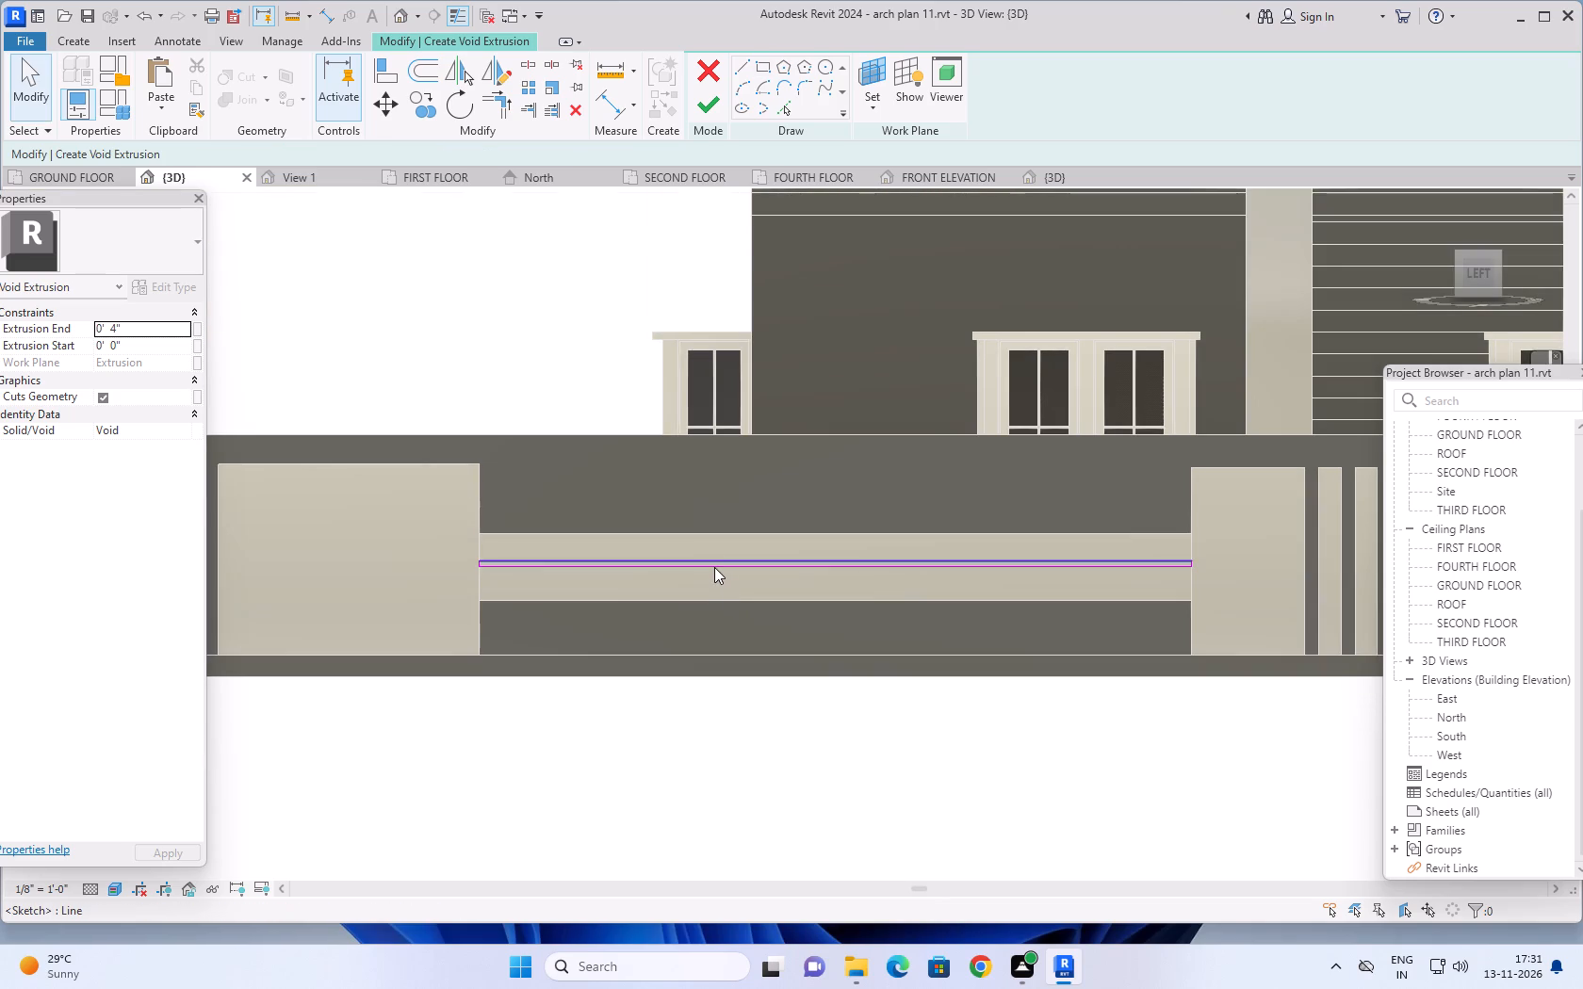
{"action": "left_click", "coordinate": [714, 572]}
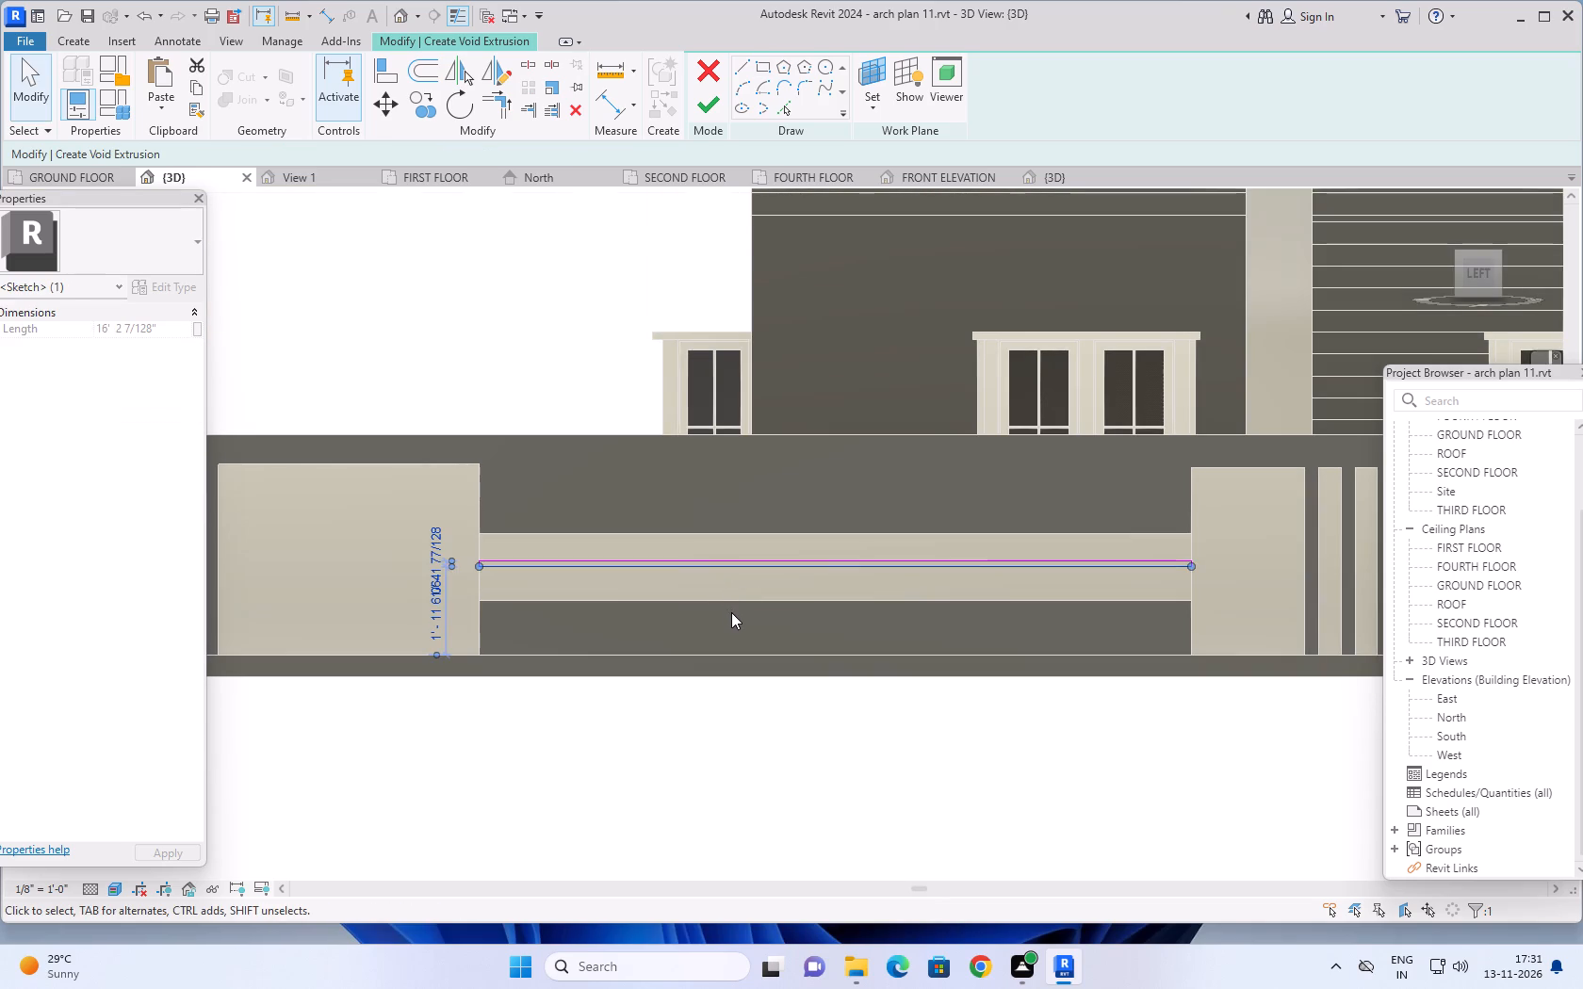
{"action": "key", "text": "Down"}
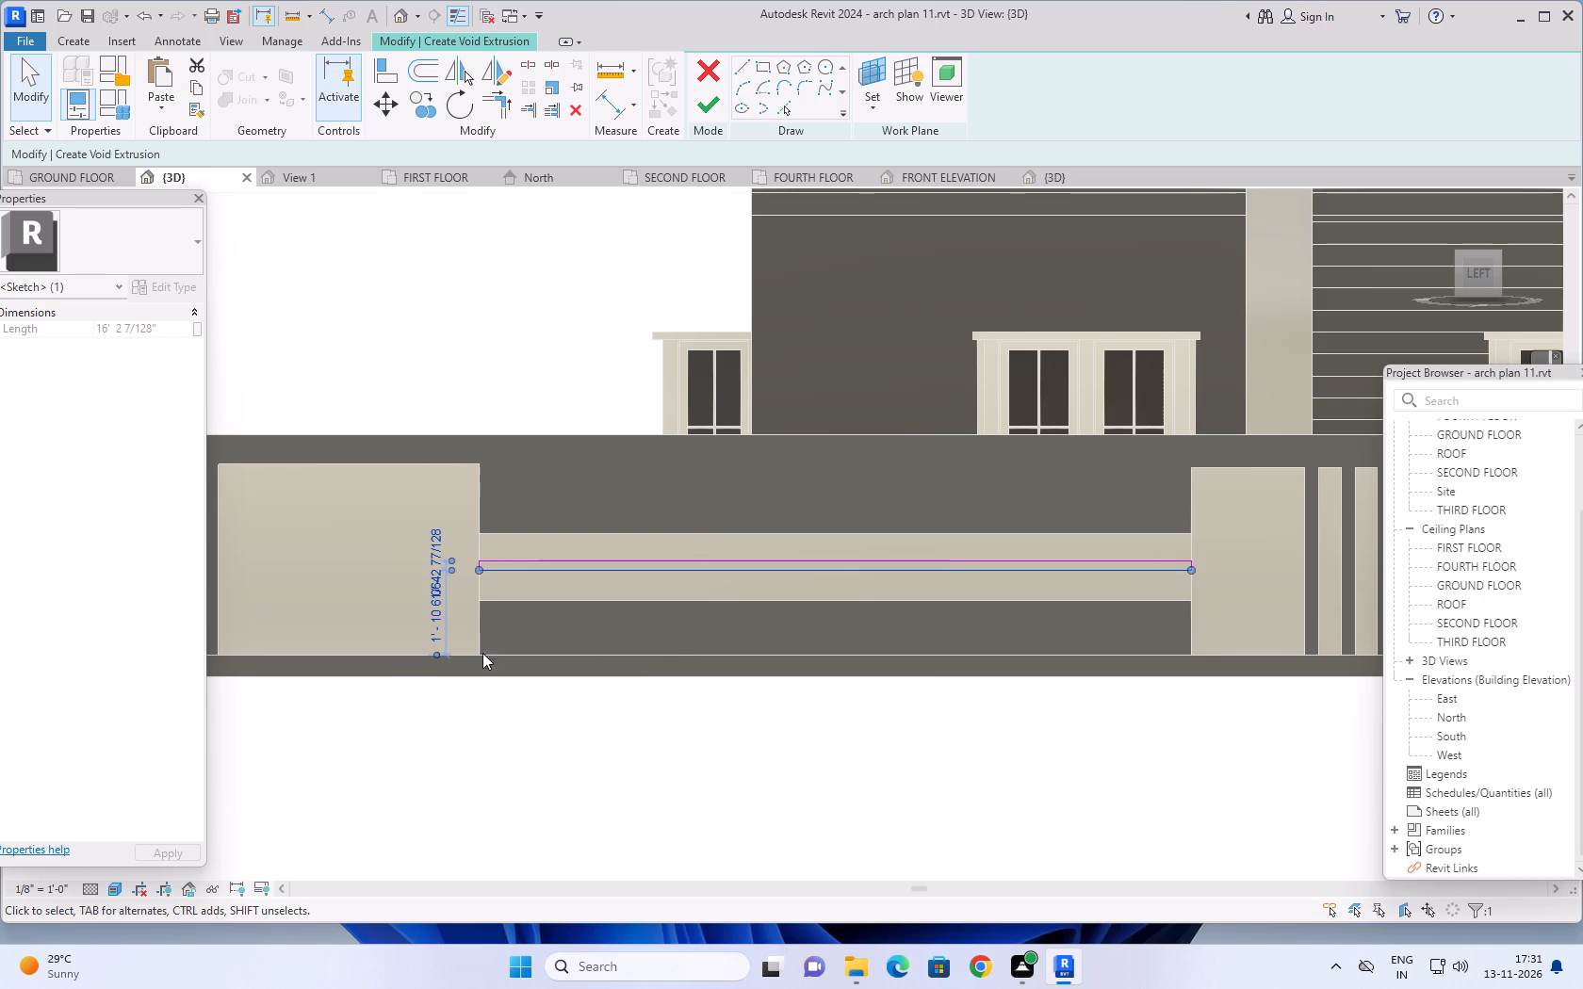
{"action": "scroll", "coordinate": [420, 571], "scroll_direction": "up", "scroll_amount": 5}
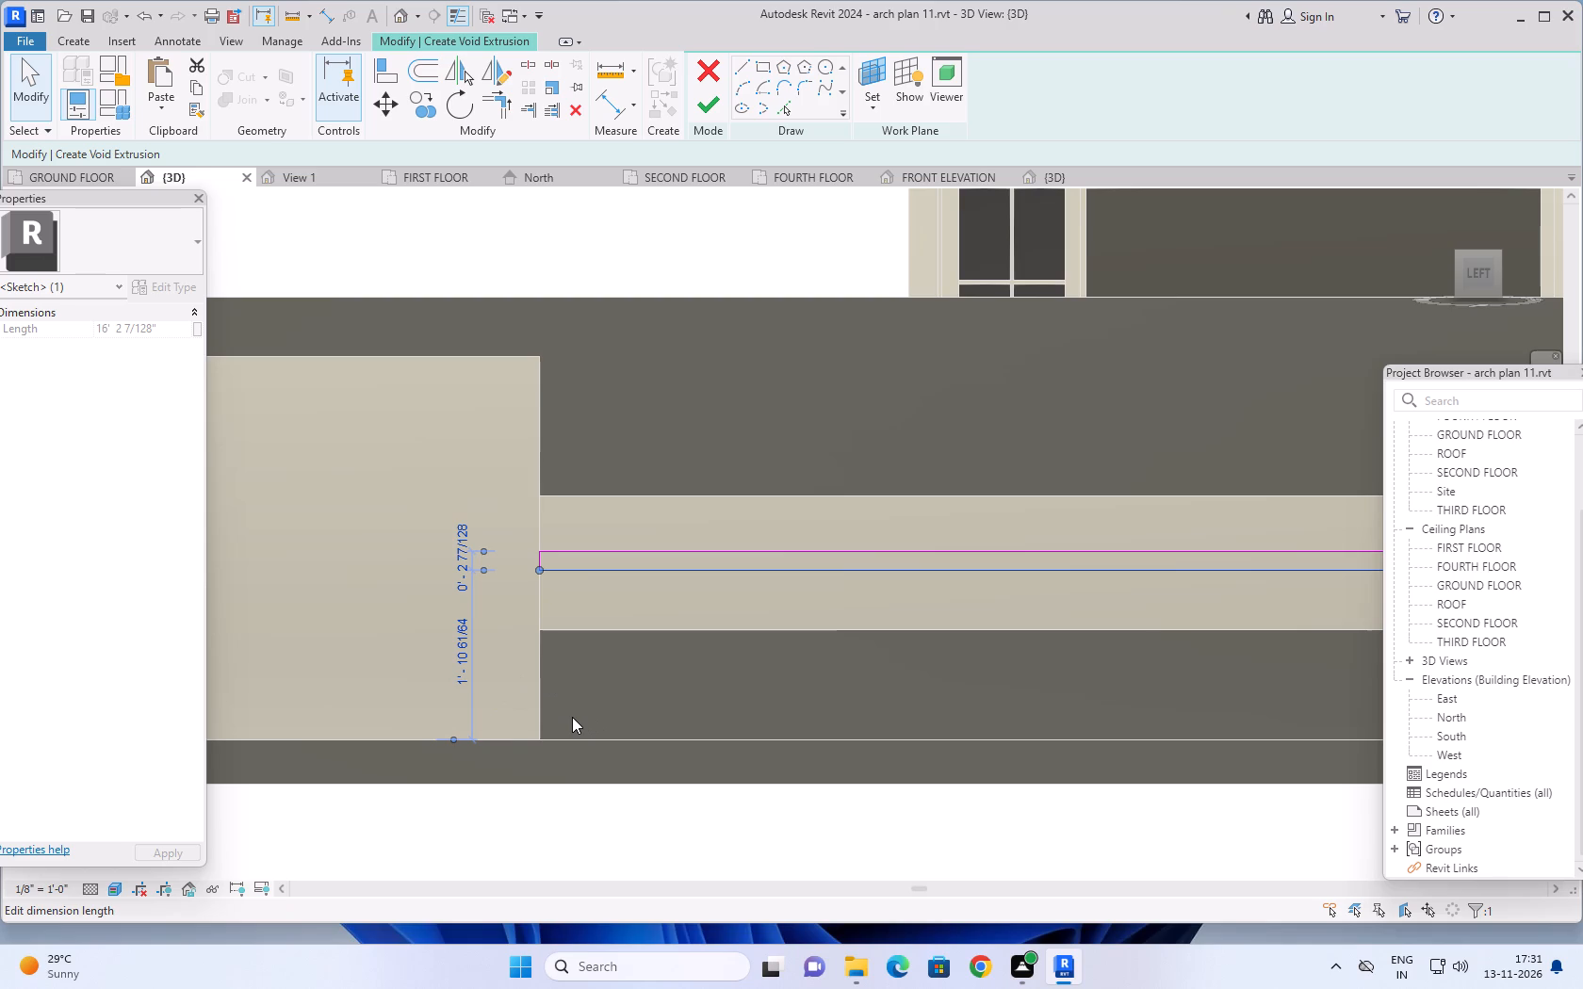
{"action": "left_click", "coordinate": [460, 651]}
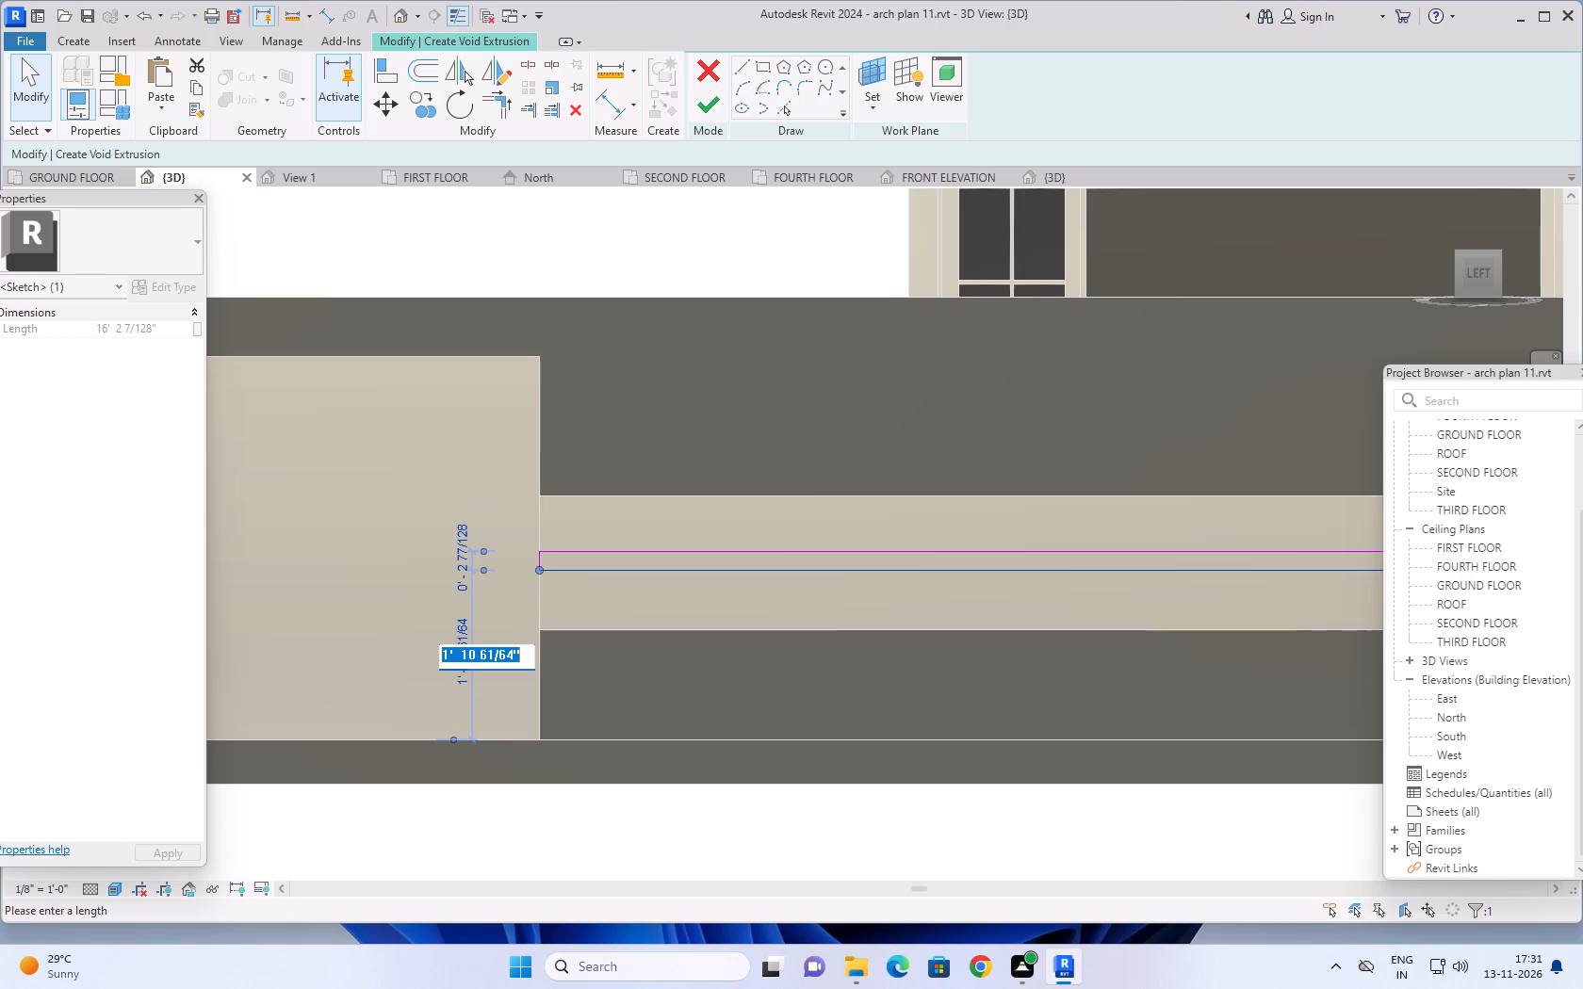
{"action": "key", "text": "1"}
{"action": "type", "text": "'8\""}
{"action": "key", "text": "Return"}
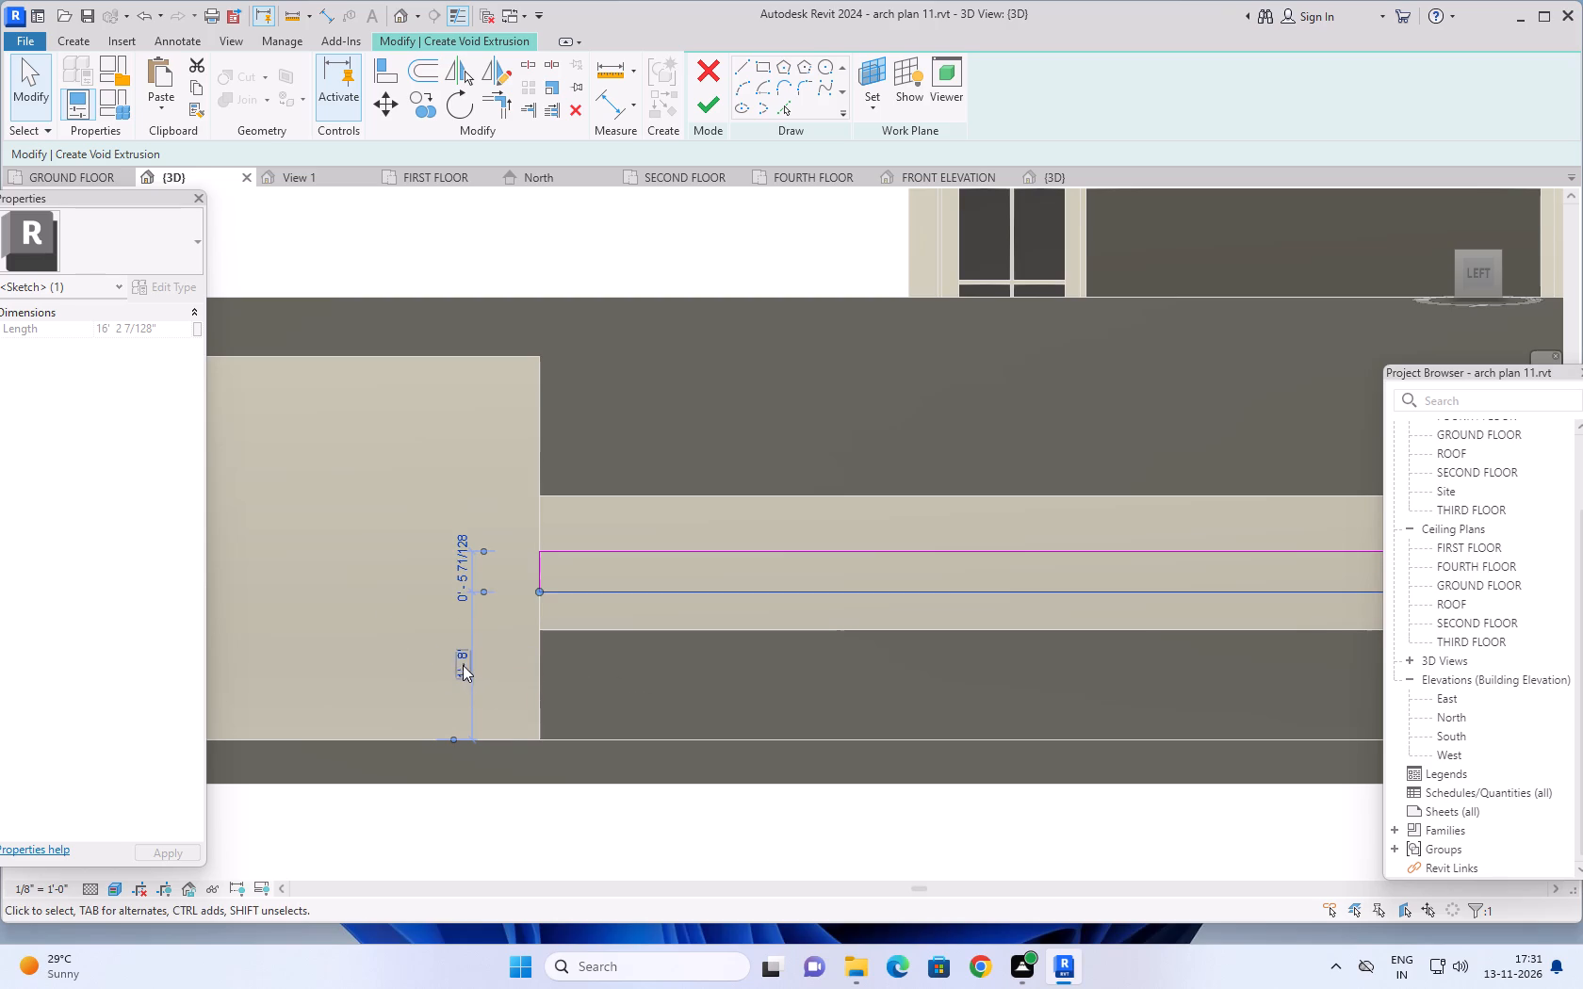
Set the rectangle's bottom line to 1' 9" above the plain panel's base.
{"action": "left_click", "coordinate": [458, 660]}
{"action": "type", "text": "1'9"}
{"action": "key", "text": "shift+quotedbl"}
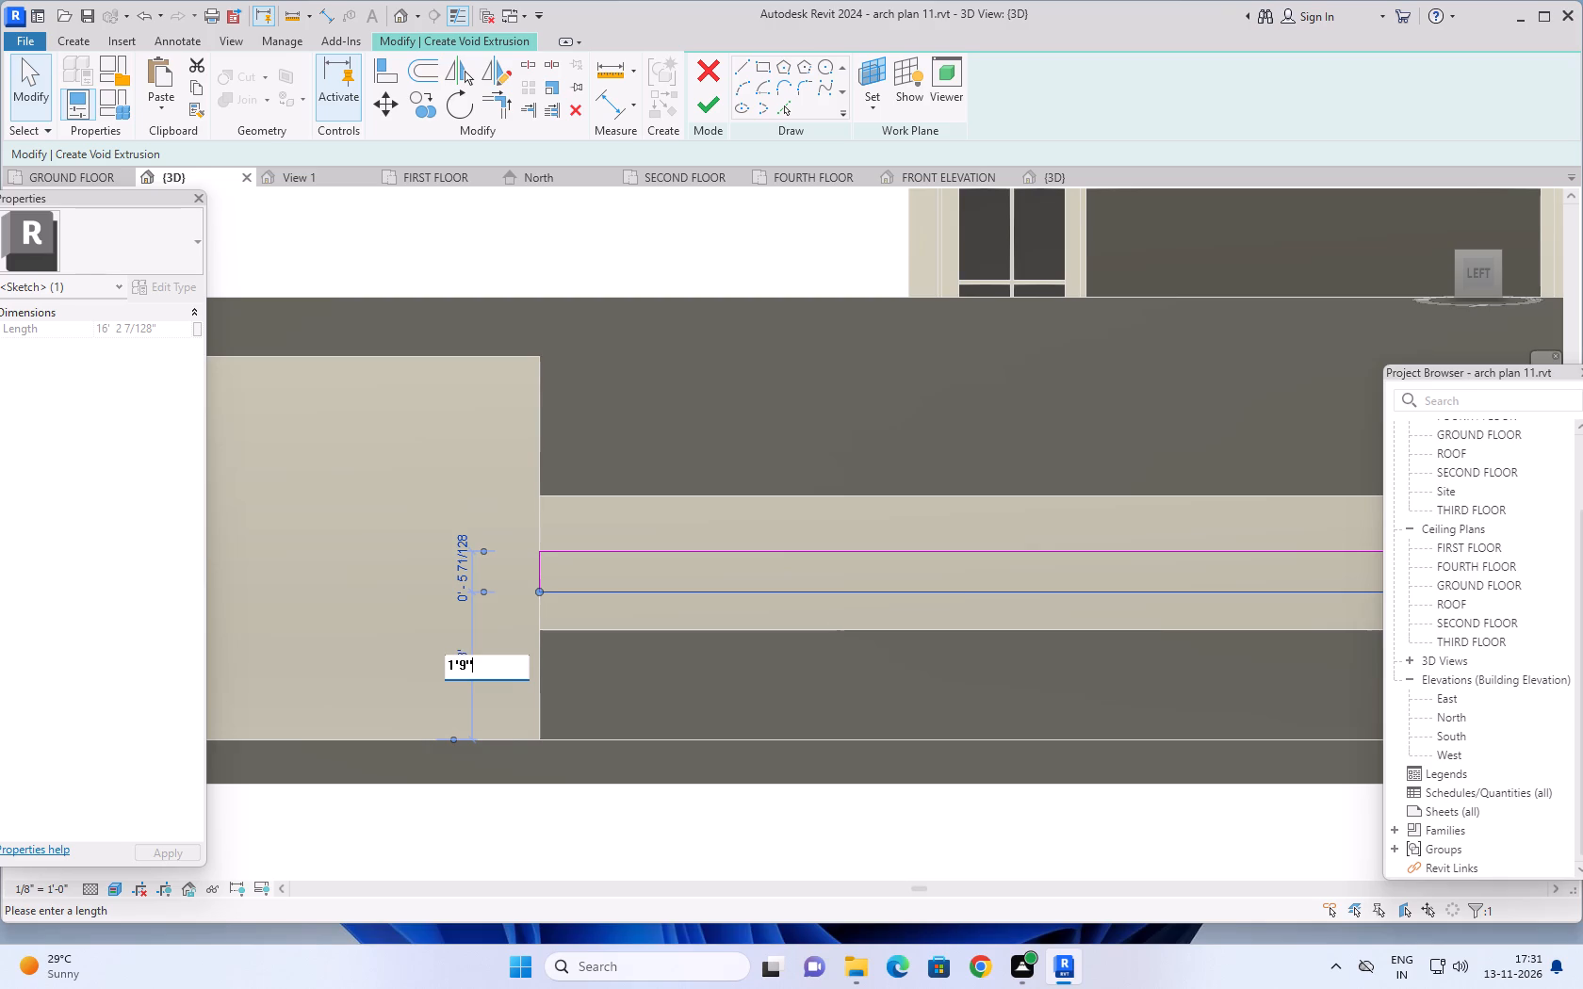
{"action": "key", "text": "Return"}
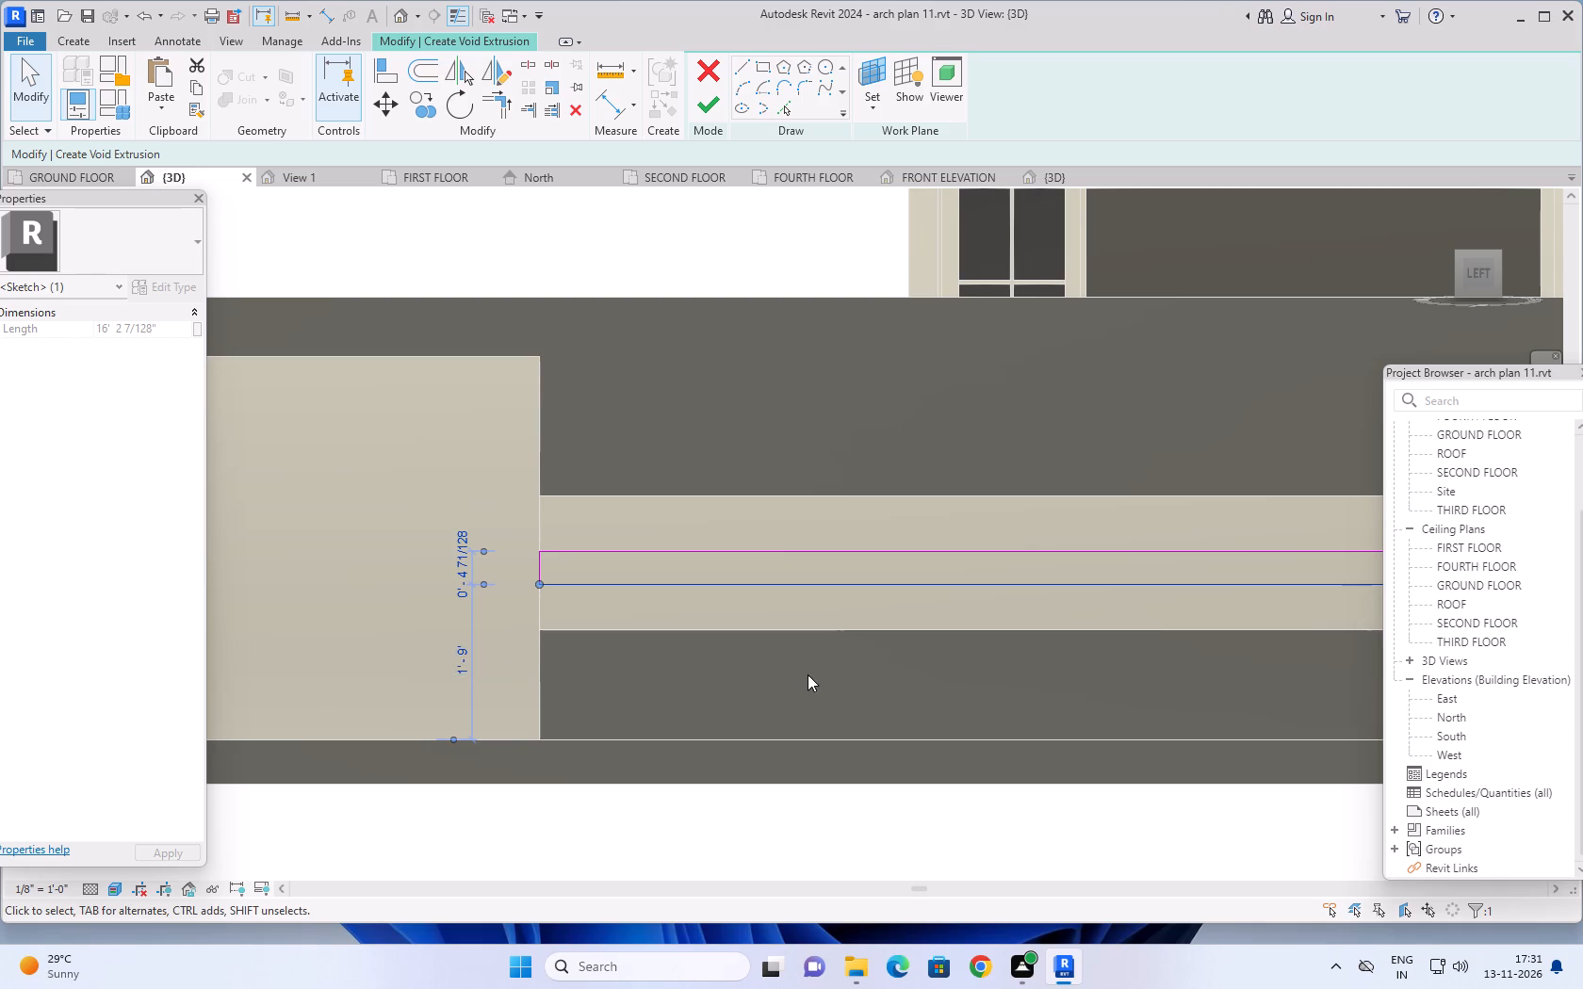
Examine the thin rectangle and its top line against the first band and the rest of the front boundary wall.
{"action": "scroll", "coordinate": [797, 680], "scroll_direction": "down", "scroll_amount": 2}
{"action": "middle_click_drag", "start_coordinate": [799, 689], "coordinate": [748, 691]}
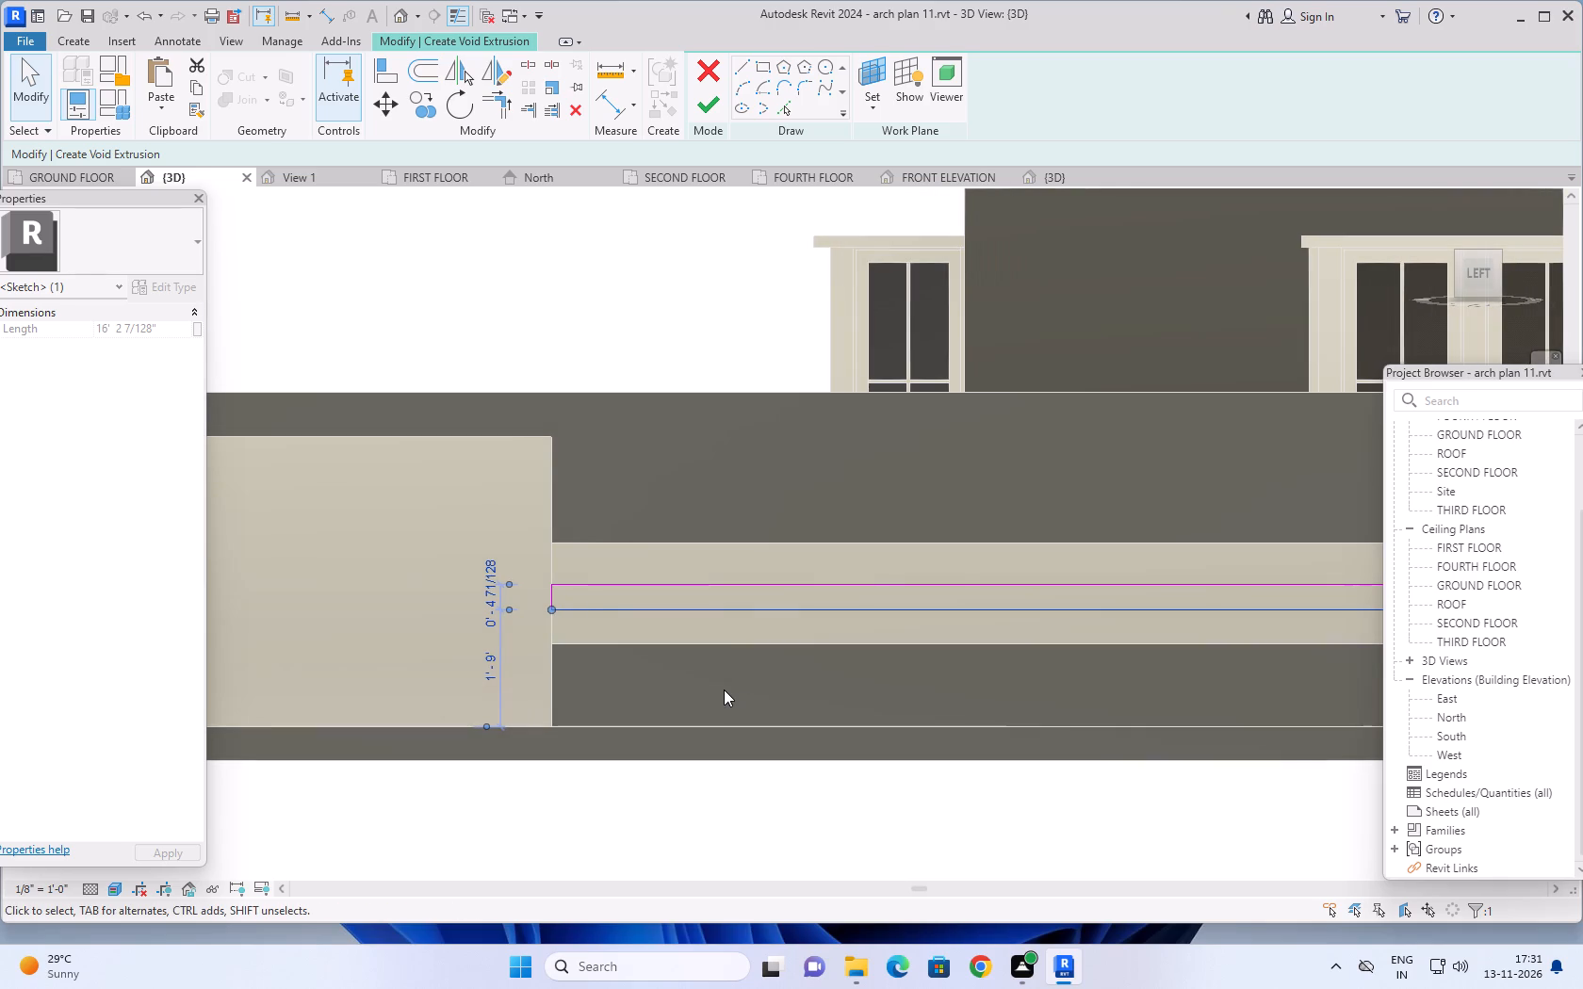
{"action": "scroll", "coordinate": [726, 689], "scroll_direction": "down", "scroll_amount": 2}
{"action": "middle_click_drag", "start_coordinate": [768, 684], "coordinate": [685, 669]}
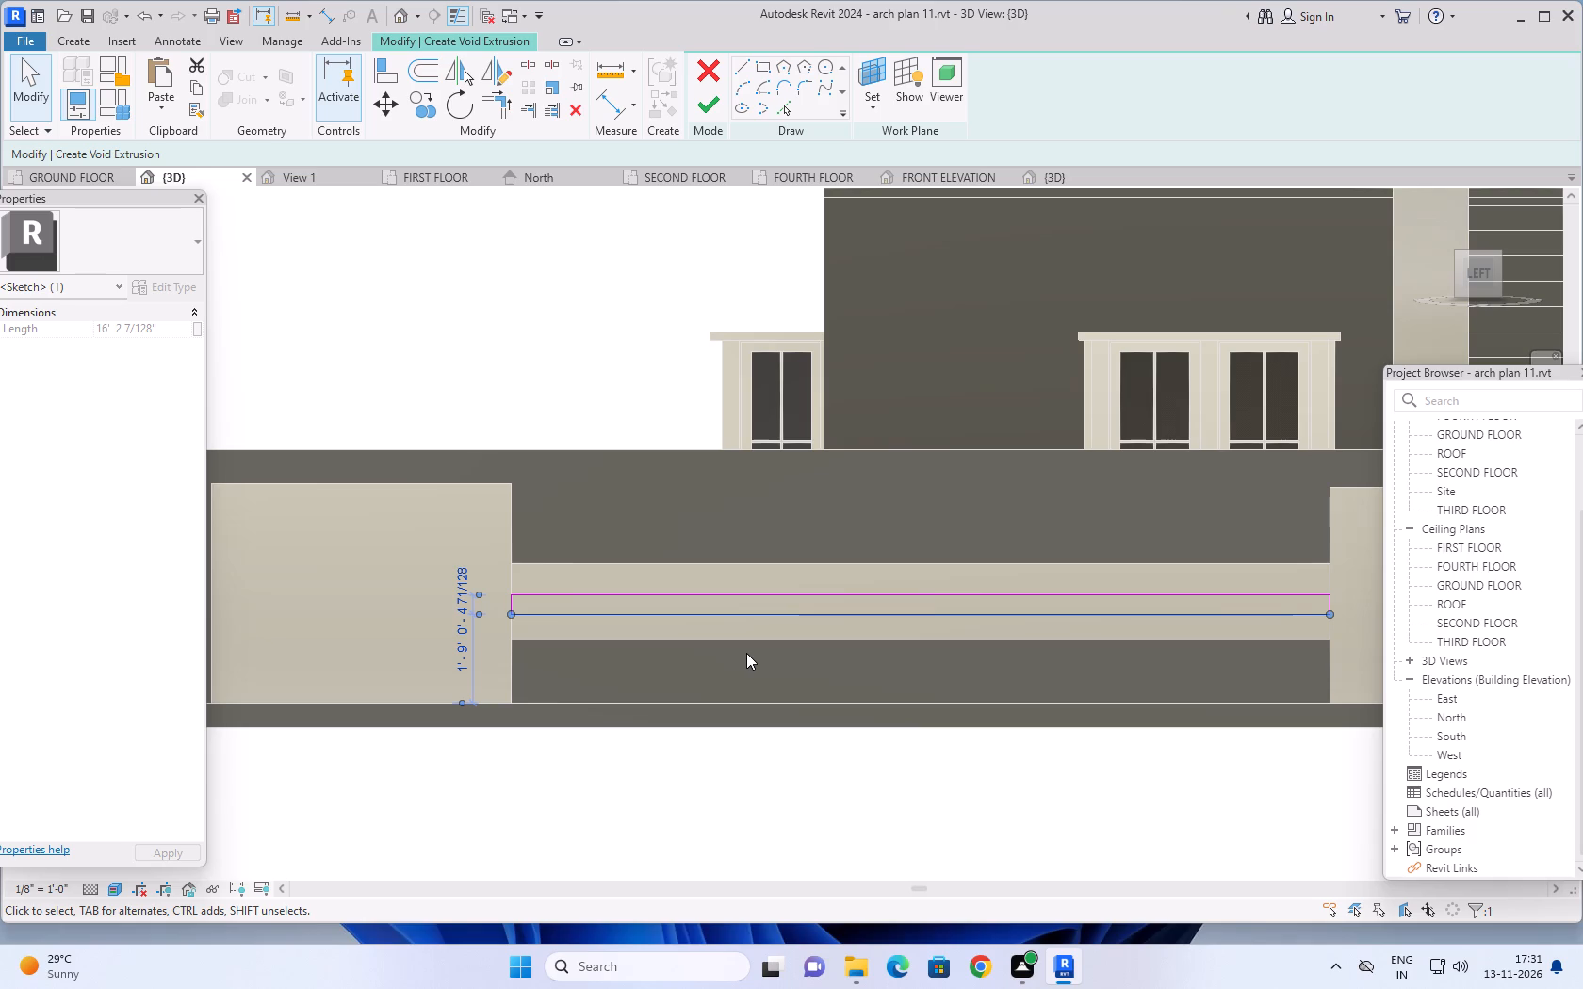
{"action": "left_click", "coordinate": [694, 593]}
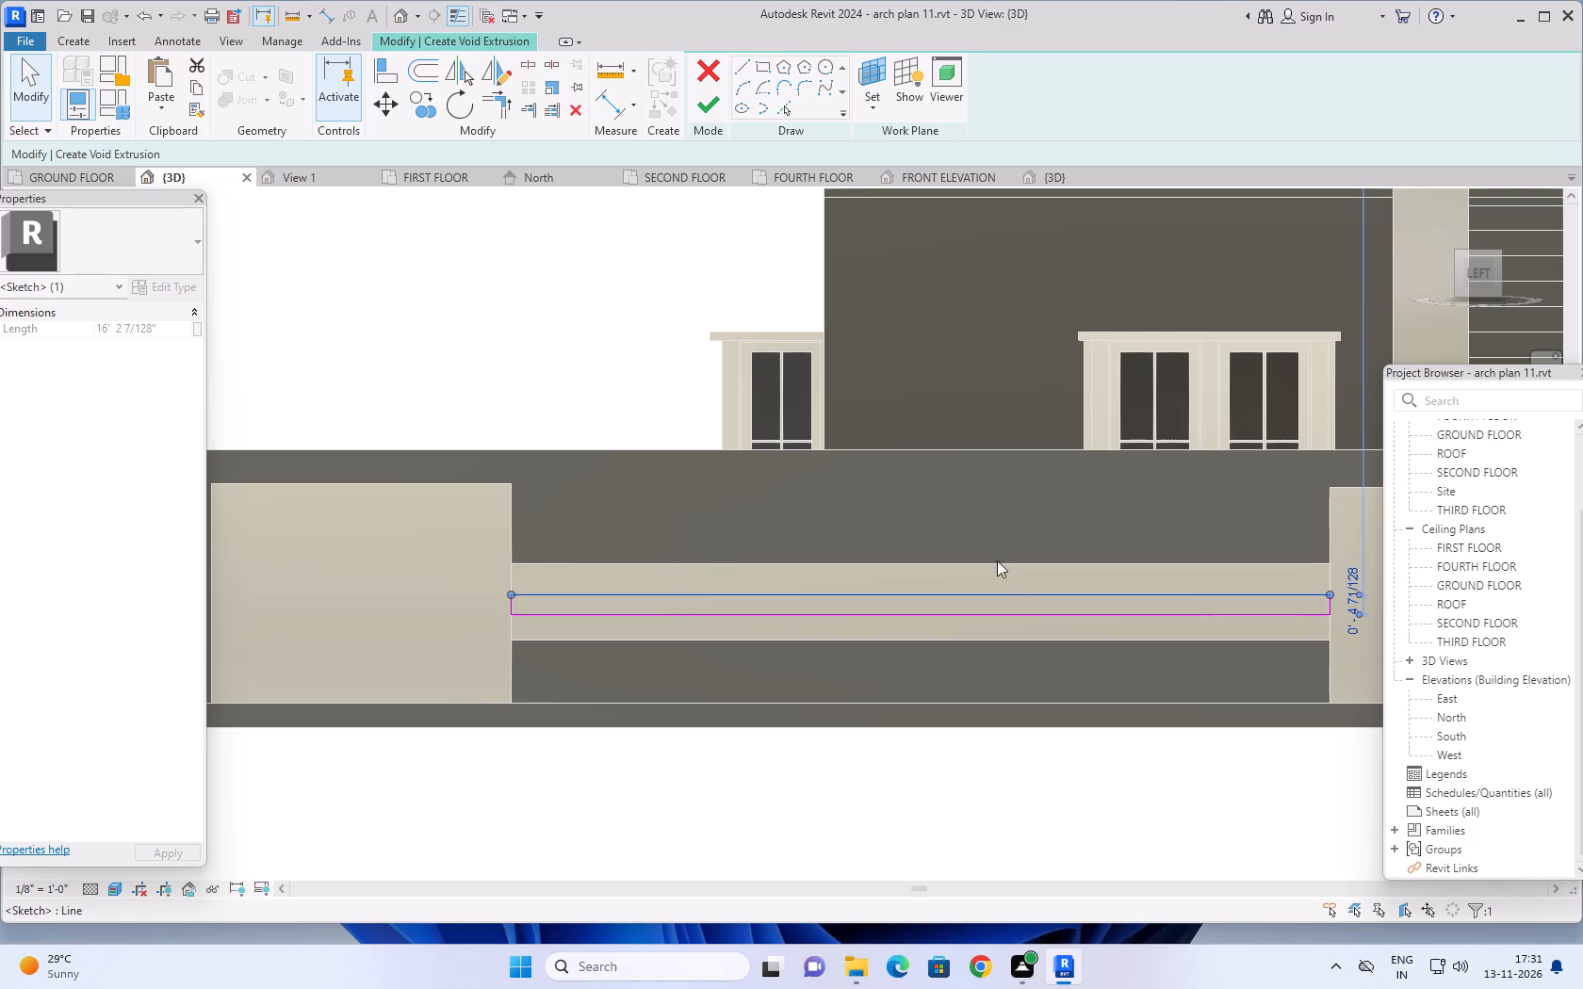
{"action": "middle_click_drag", "start_coordinate": [1049, 673], "coordinate": [889, 673]}
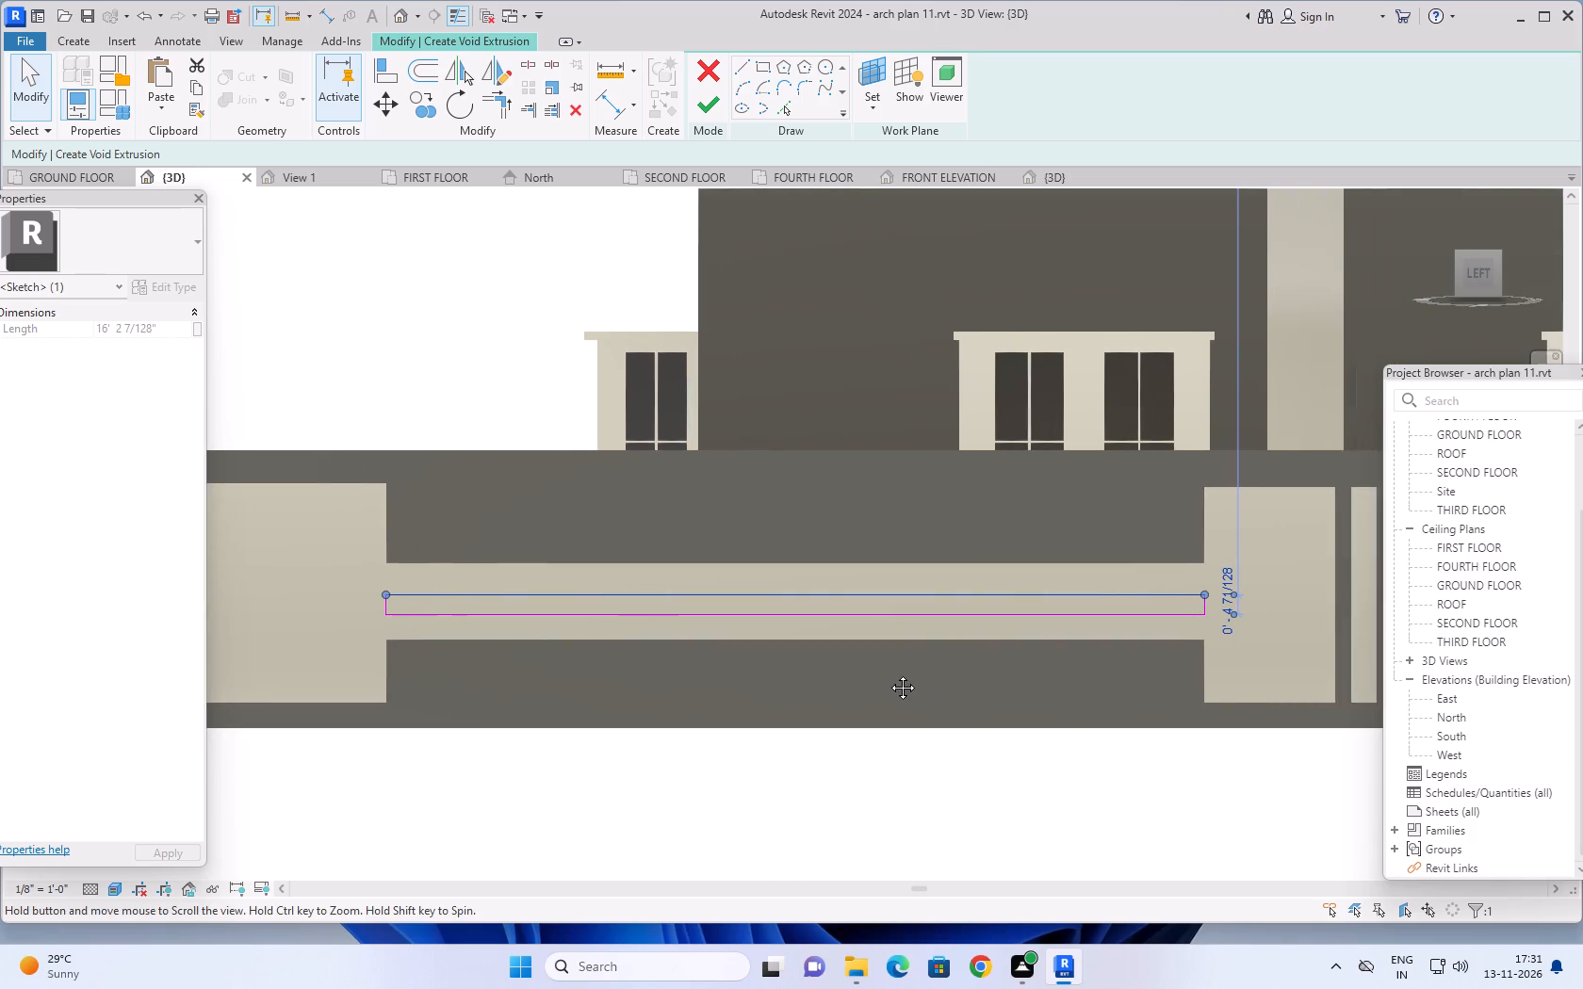
{"action": "middle_click_drag", "start_coordinate": [889, 673], "coordinate": [867, 673]}
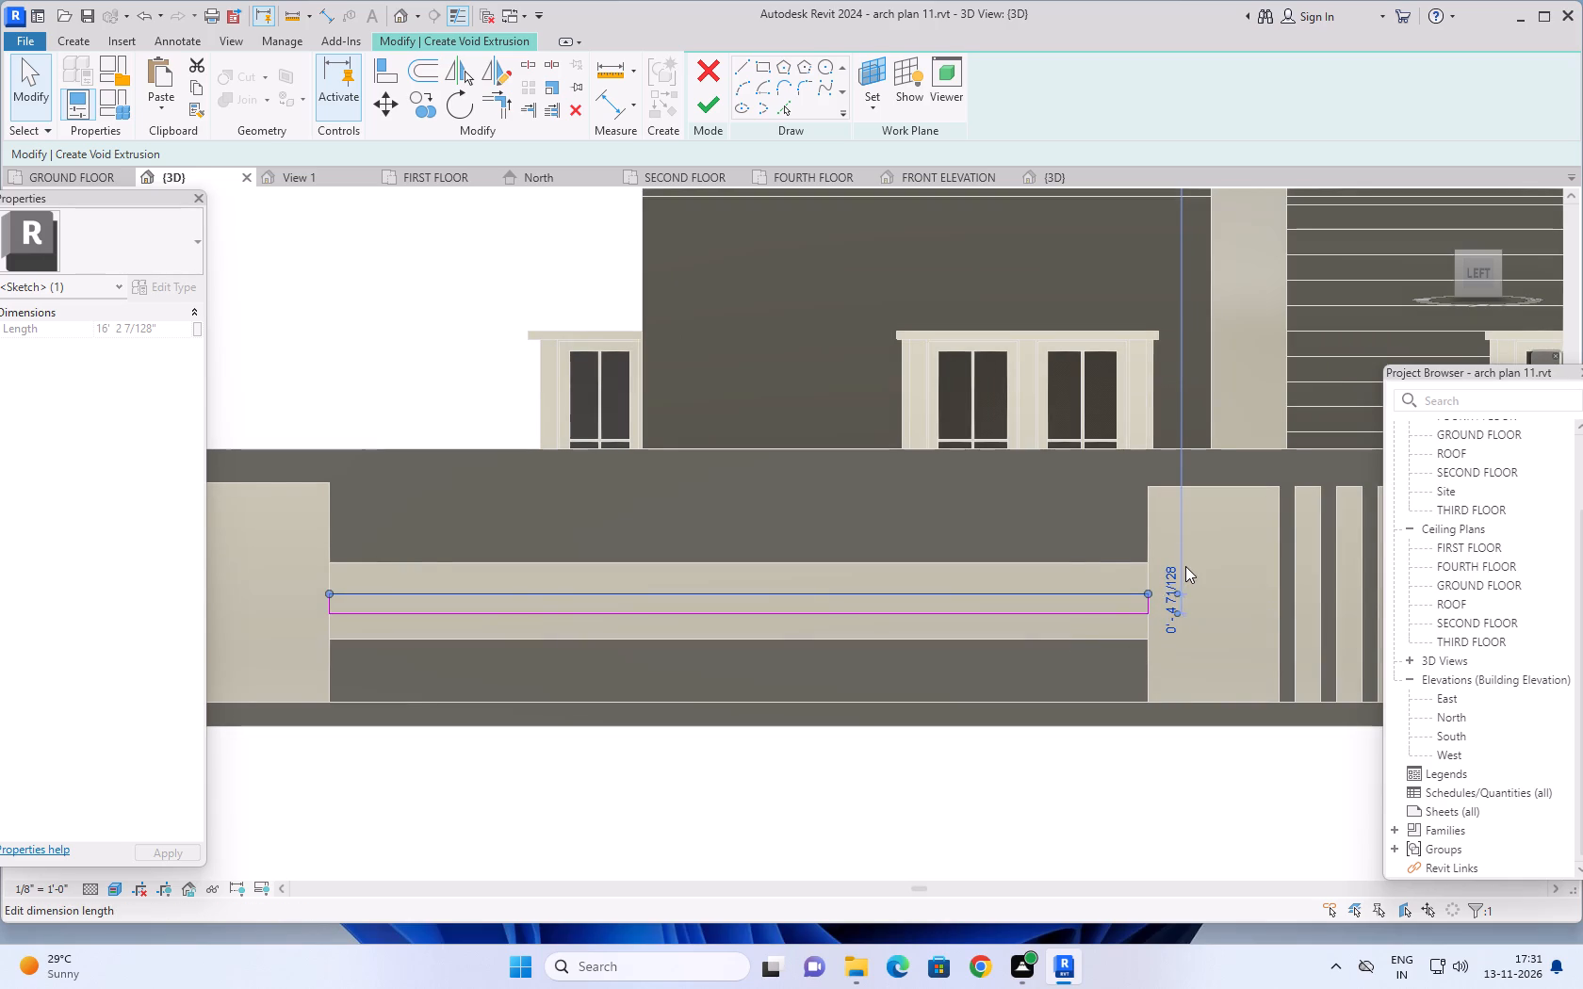
{"action": "scroll", "coordinate": [1179, 569], "scroll_direction": "down", "scroll_amount": 3}
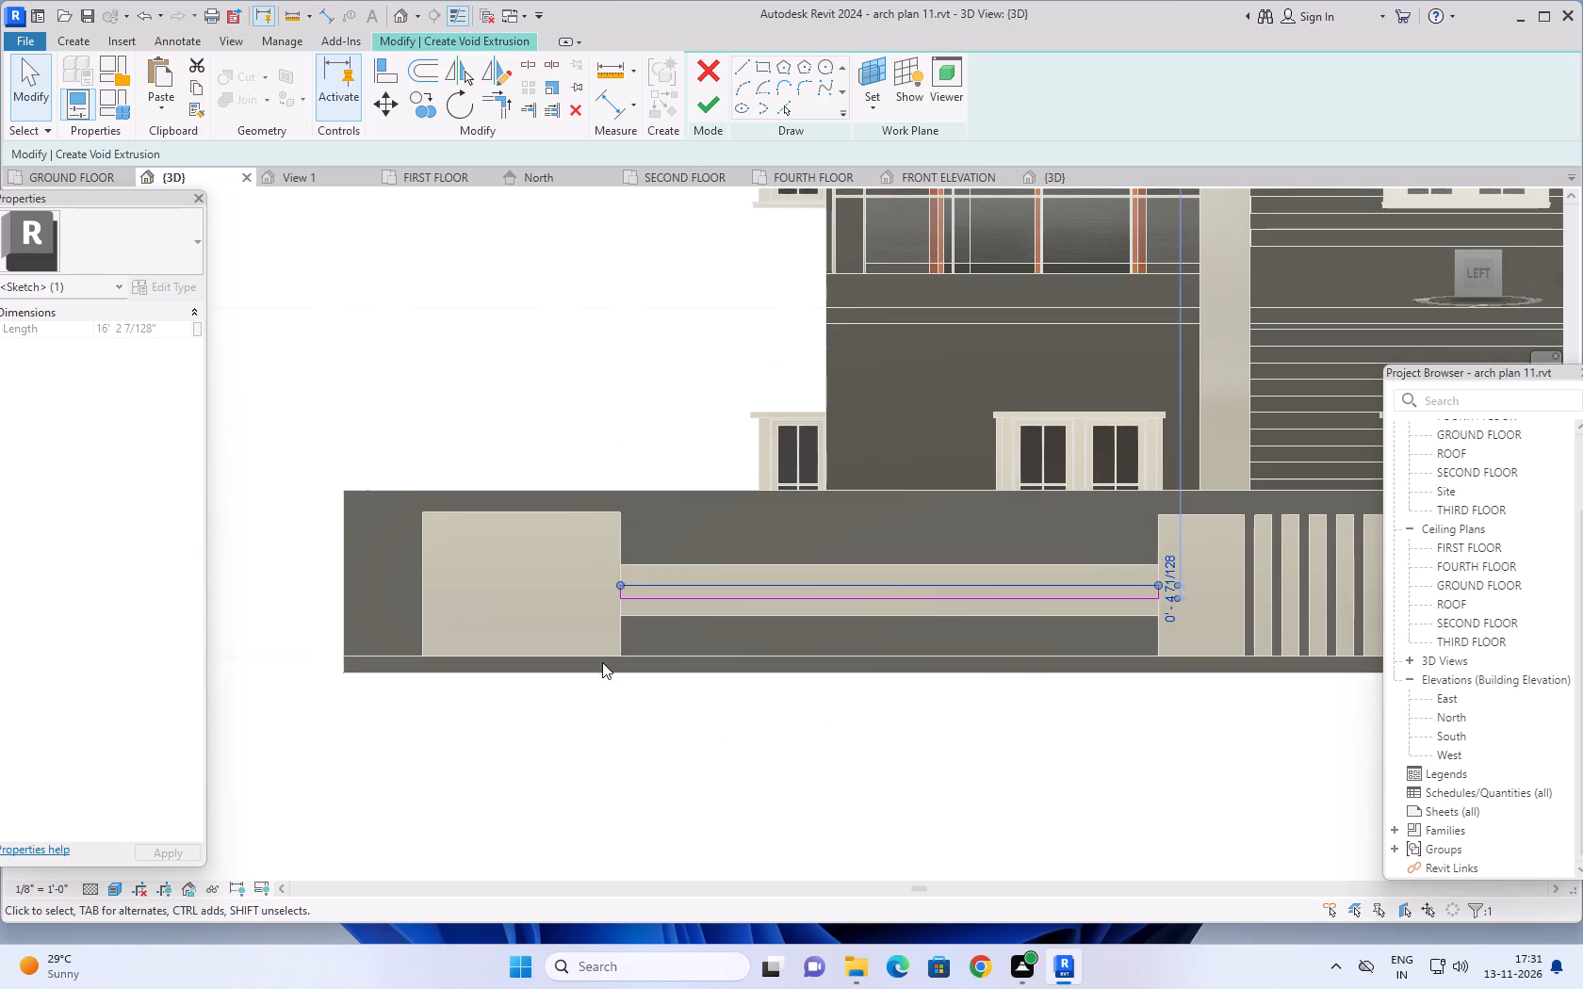
{"action": "scroll", "coordinate": [1188, 681], "scroll_direction": "down", "scroll_amount": 2}
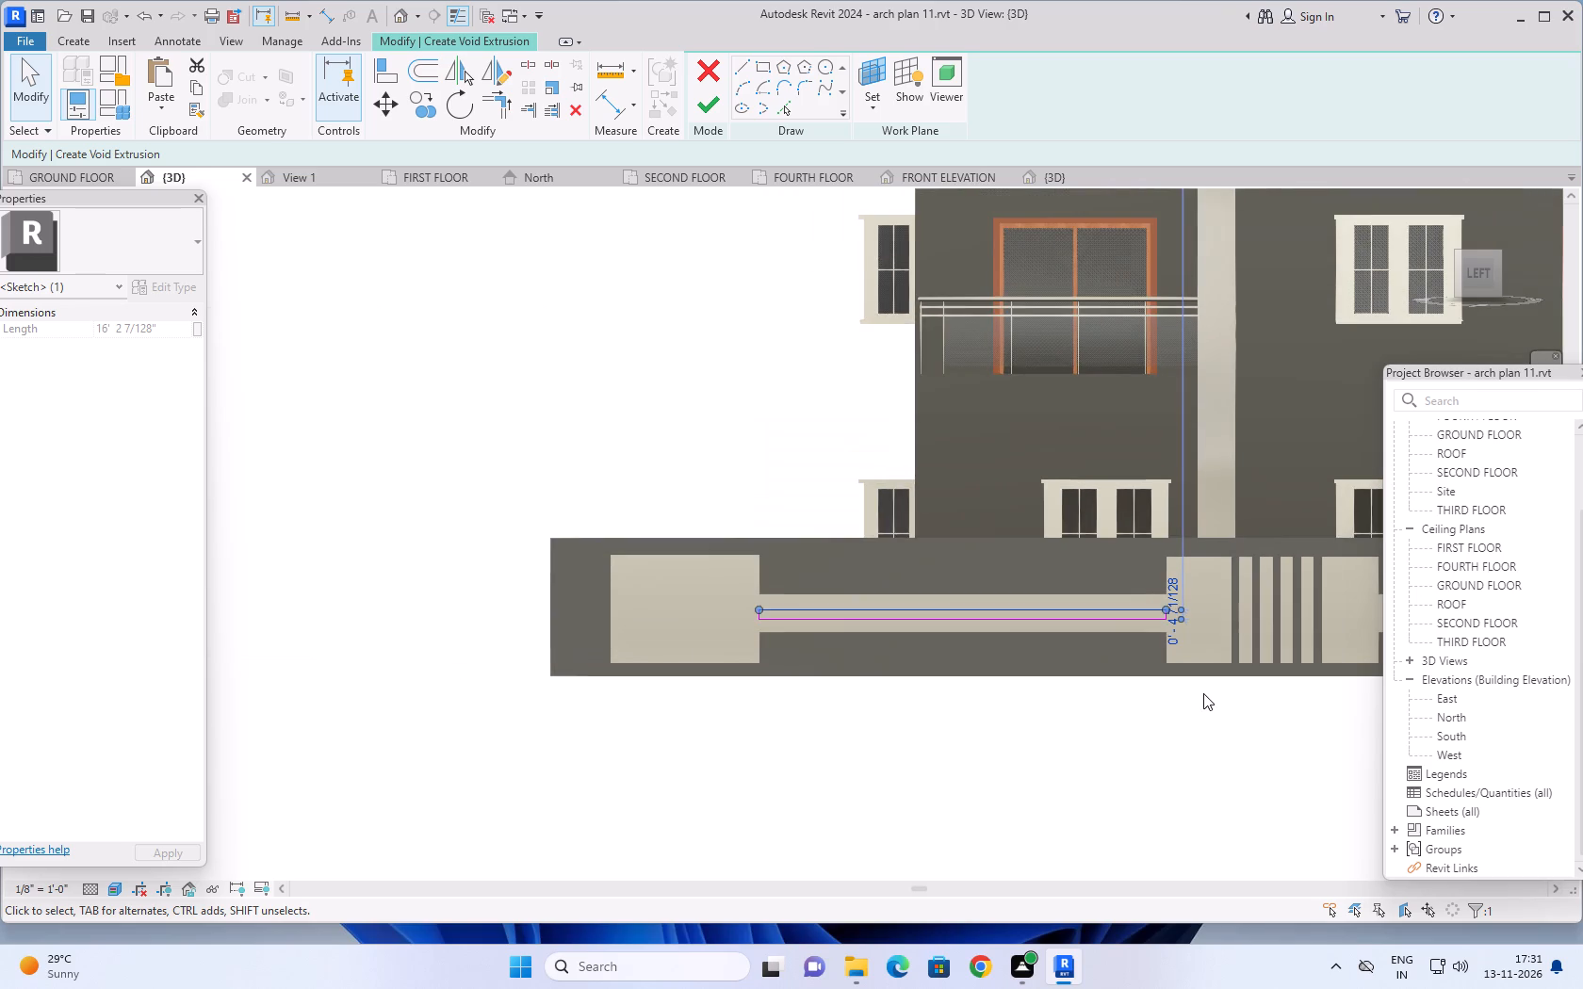
{"action": "middle_click_drag", "start_coordinate": [1199, 694], "coordinate": [1087, 699]}
{"action": "scroll", "coordinate": [1090, 630], "scroll_direction": "down", "scroll_amount": 5}
{"action": "middle_click_drag", "start_coordinate": [1106, 709], "coordinate": [1089, 748]}
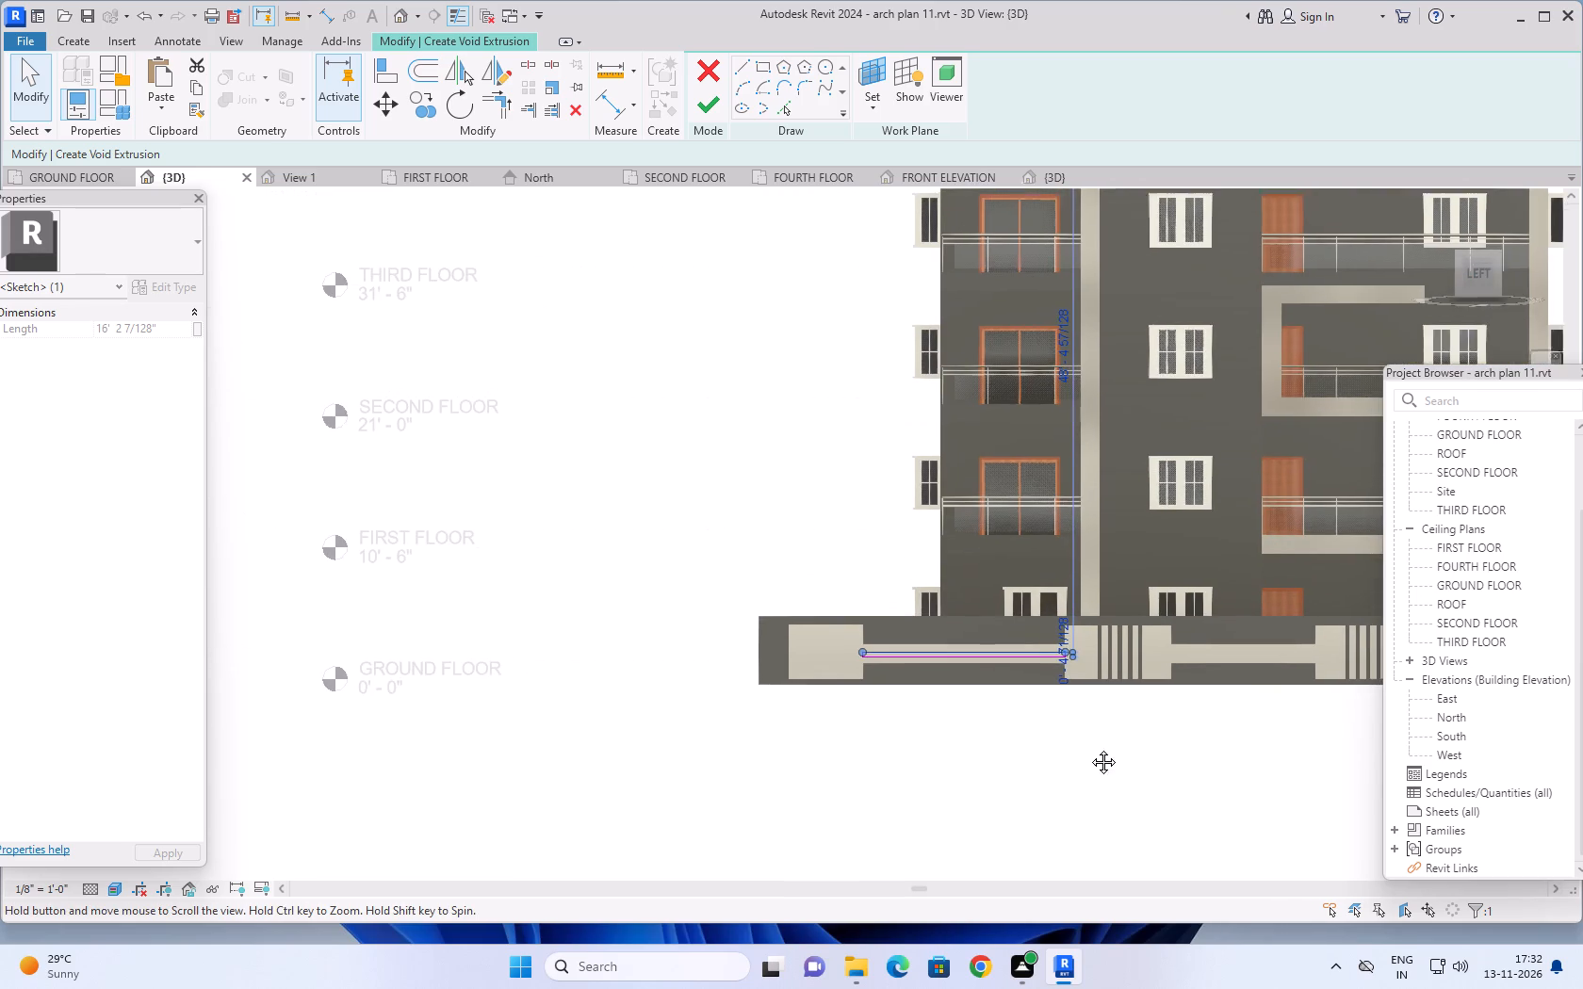
{"action": "middle_click_drag", "start_coordinate": [1089, 748], "coordinate": [1060, 778]}
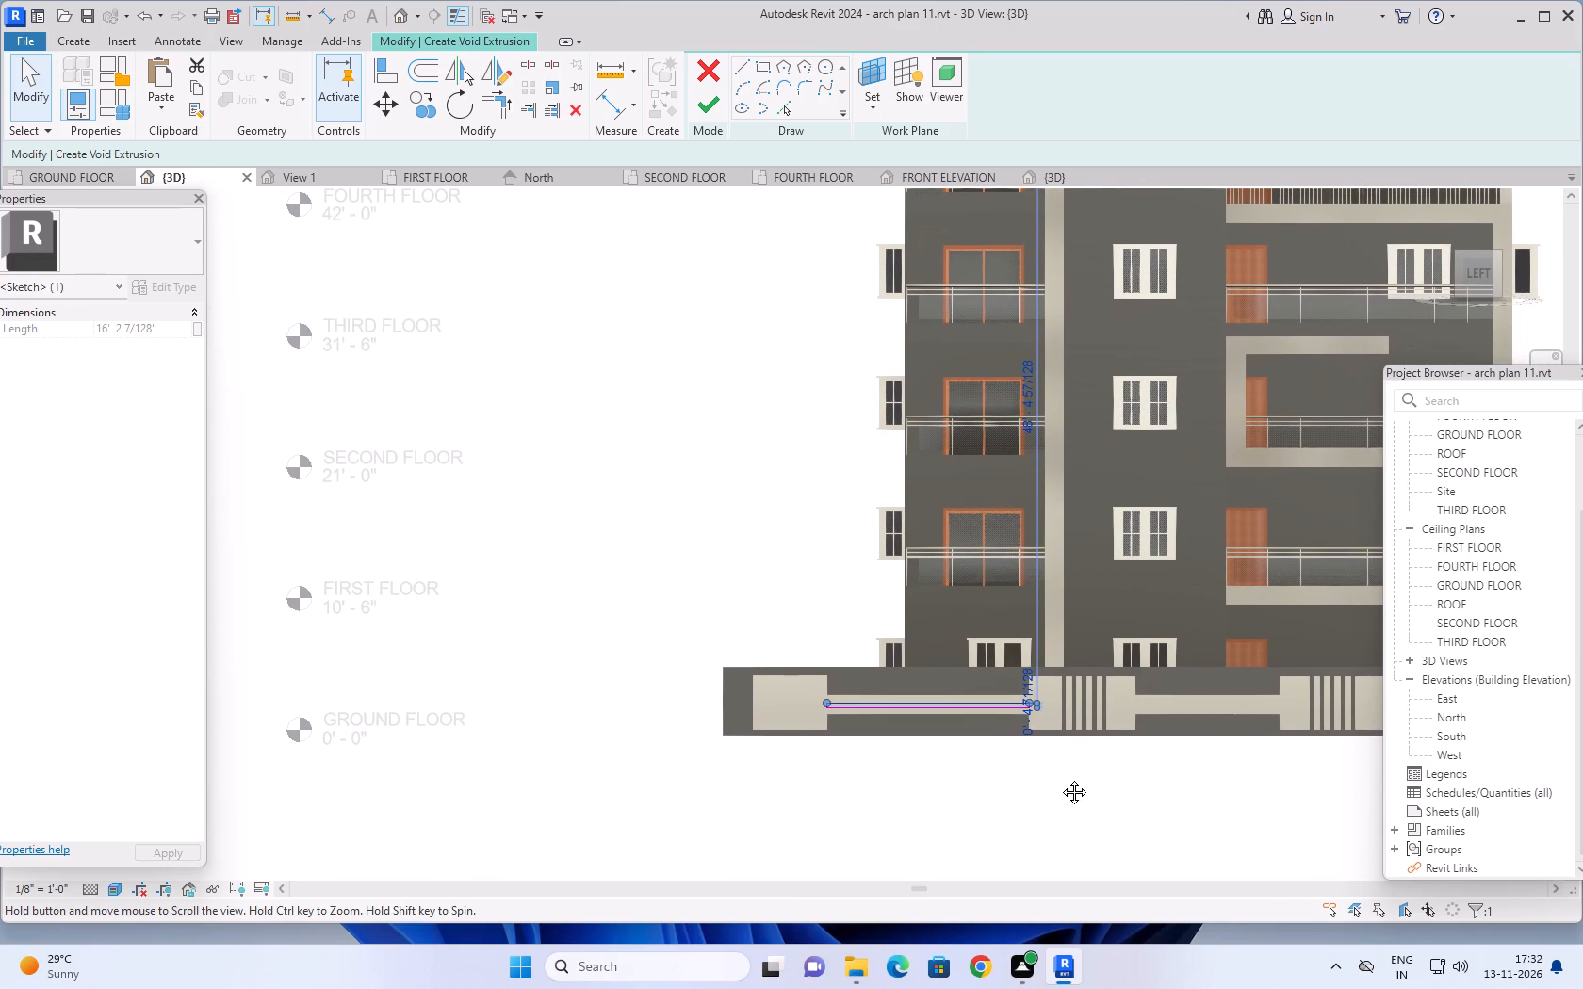
{"action": "middle_click_drag", "start_coordinate": [1060, 778], "coordinate": [910, 754]}
{"action": "scroll", "coordinate": [913, 740], "scroll_direction": "down", "scroll_amount": 5}
{"action": "scroll", "coordinate": [917, 745], "scroll_direction": "up", "scroll_amount": 5}
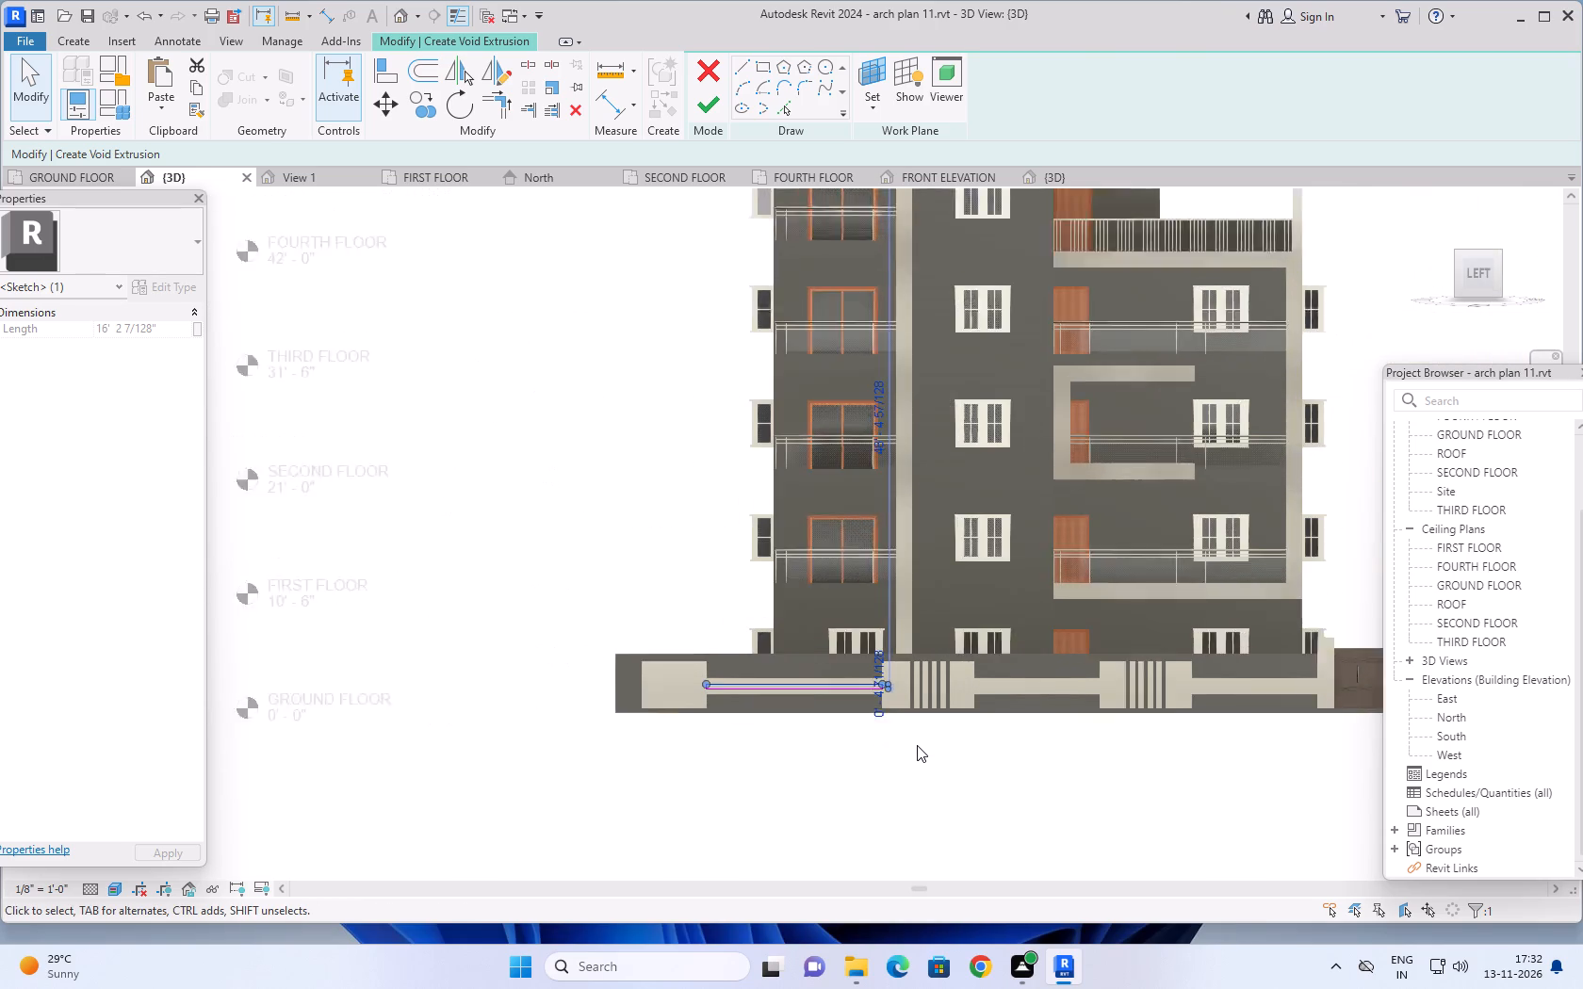
{"action": "middle_click_drag", "start_coordinate": [926, 724], "coordinate": [1020, 758]}
{"action": "key", "text": "Escape"}
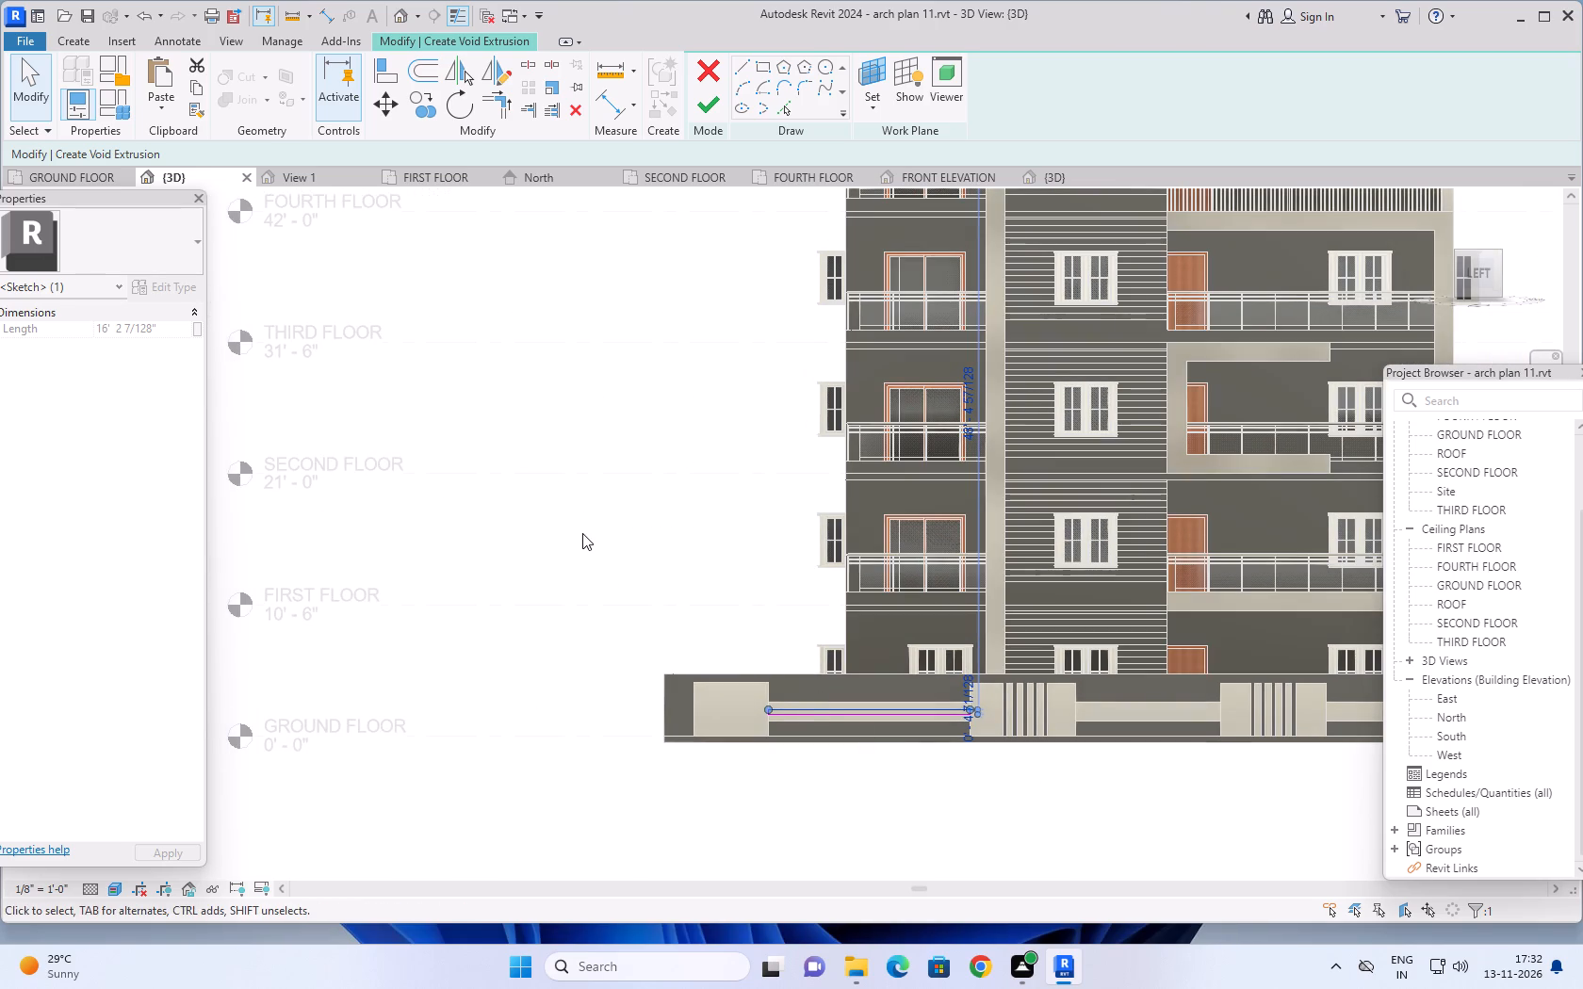
{"action": "key", "text": "Escape"}
Measure the gaps from the thin rectangle's top and bottom lines to the first band's top and bottom edges.
{"action": "scroll", "coordinate": [896, 764], "scroll_direction": "up", "scroll_amount": 5}
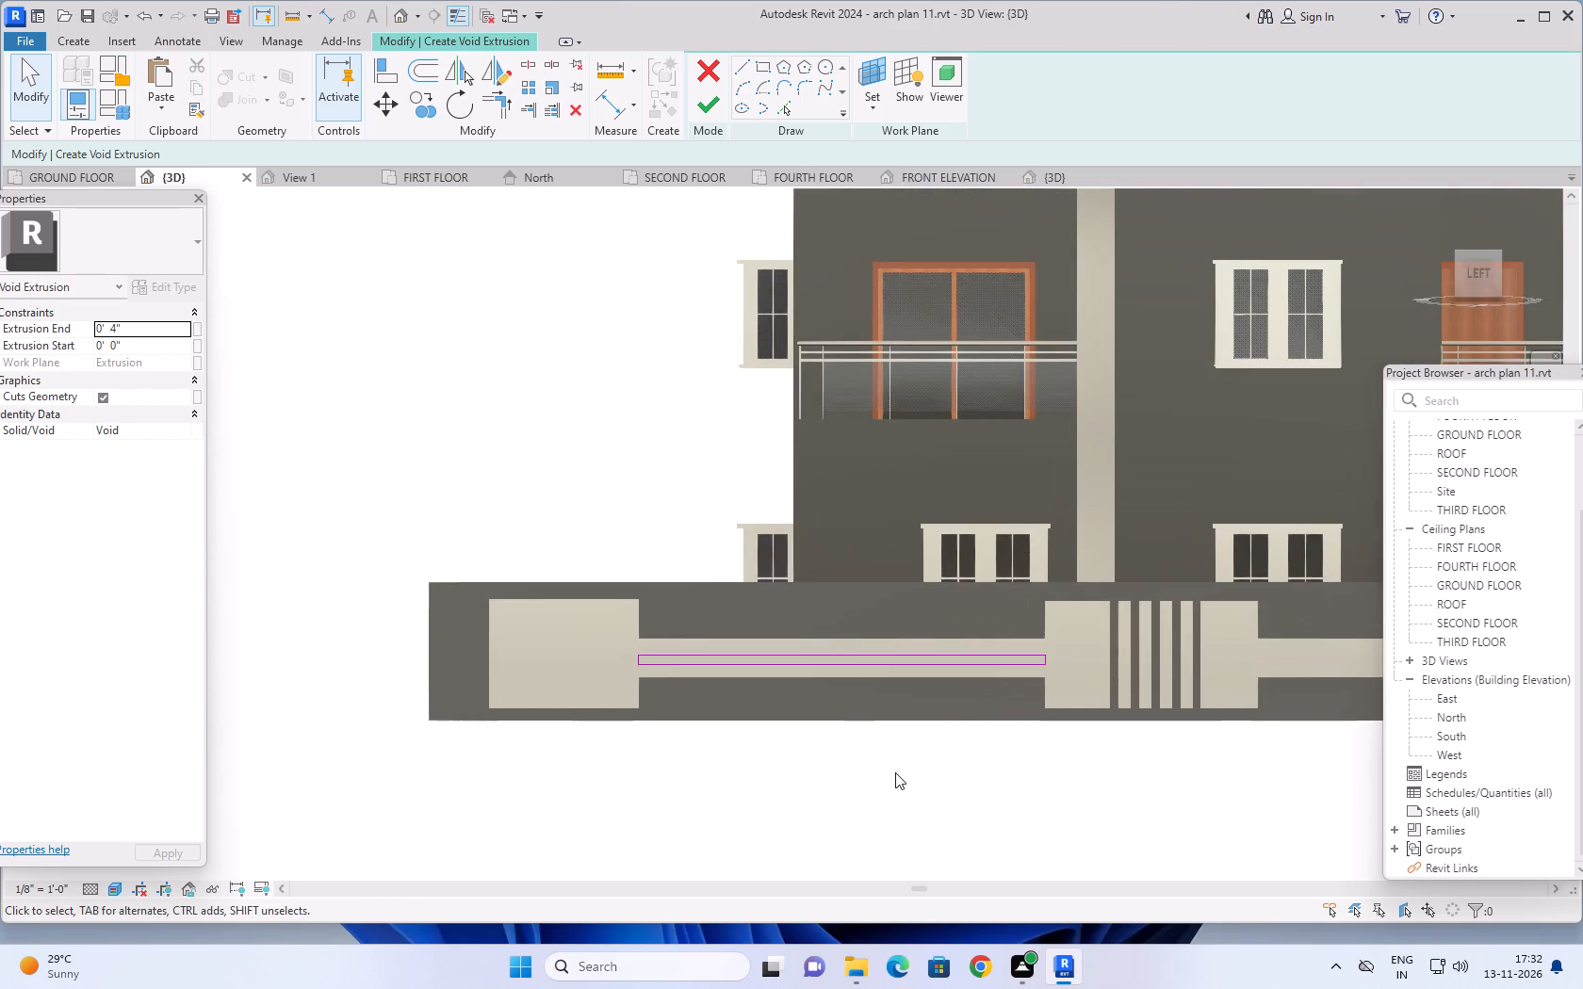
{"action": "scroll", "coordinate": [895, 776], "scroll_direction": "up", "scroll_amount": 2}
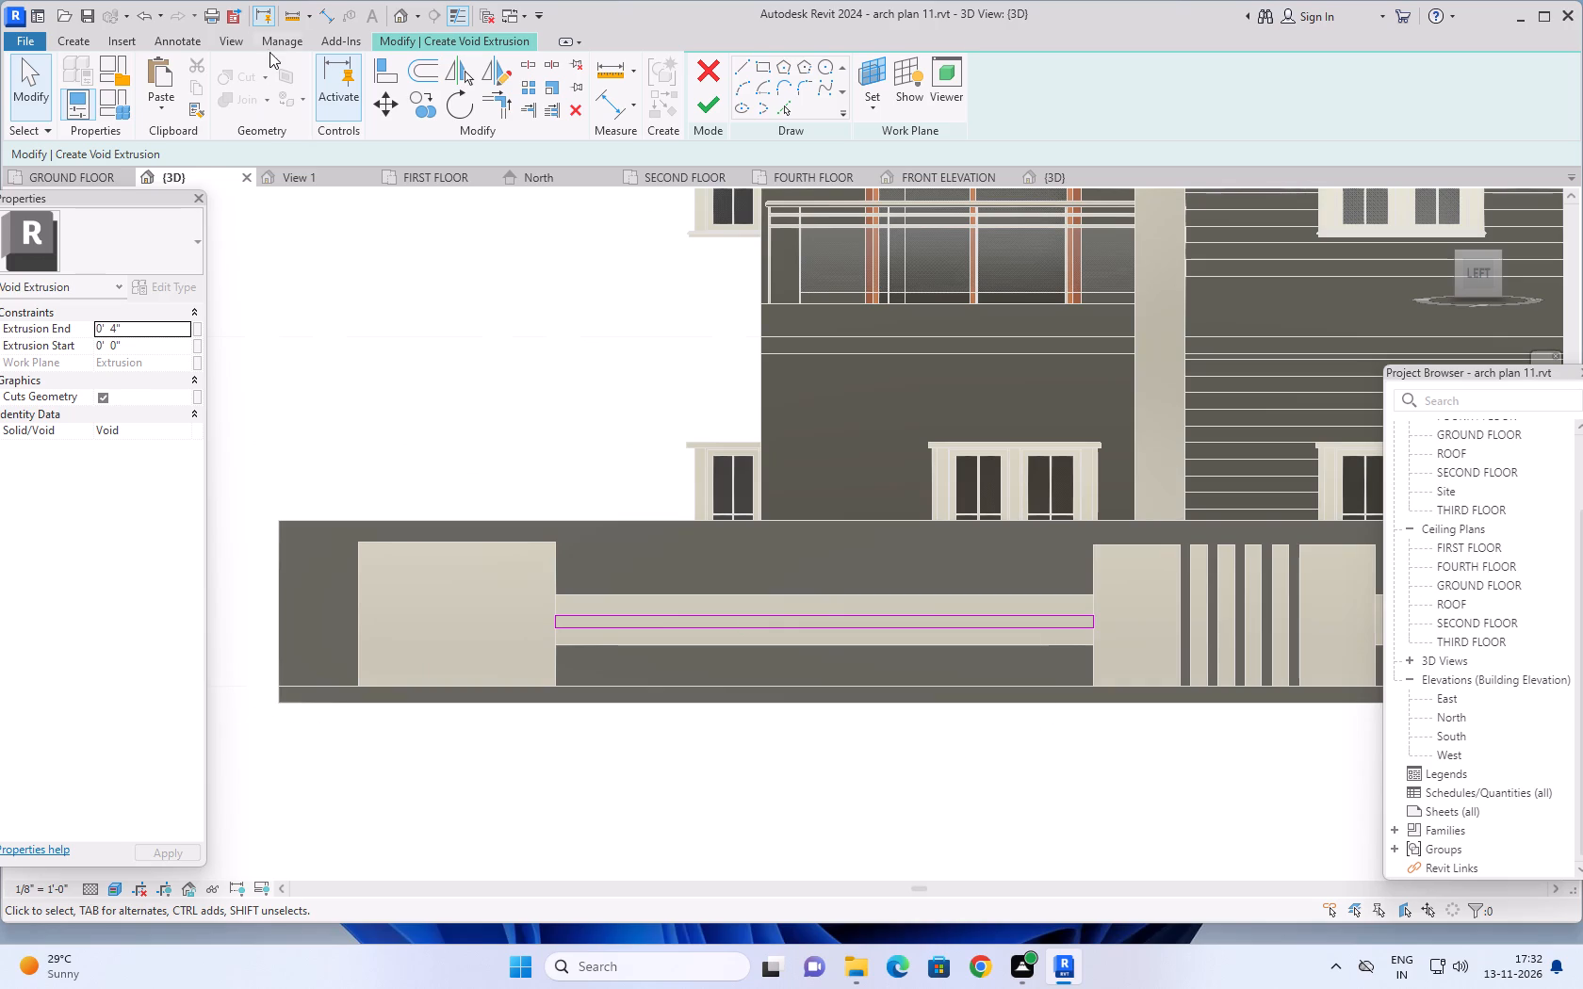
{"action": "left_click", "coordinate": [333, 10]}
{"action": "scroll", "coordinate": [708, 587], "scroll_direction": "up", "scroll_amount": 2}
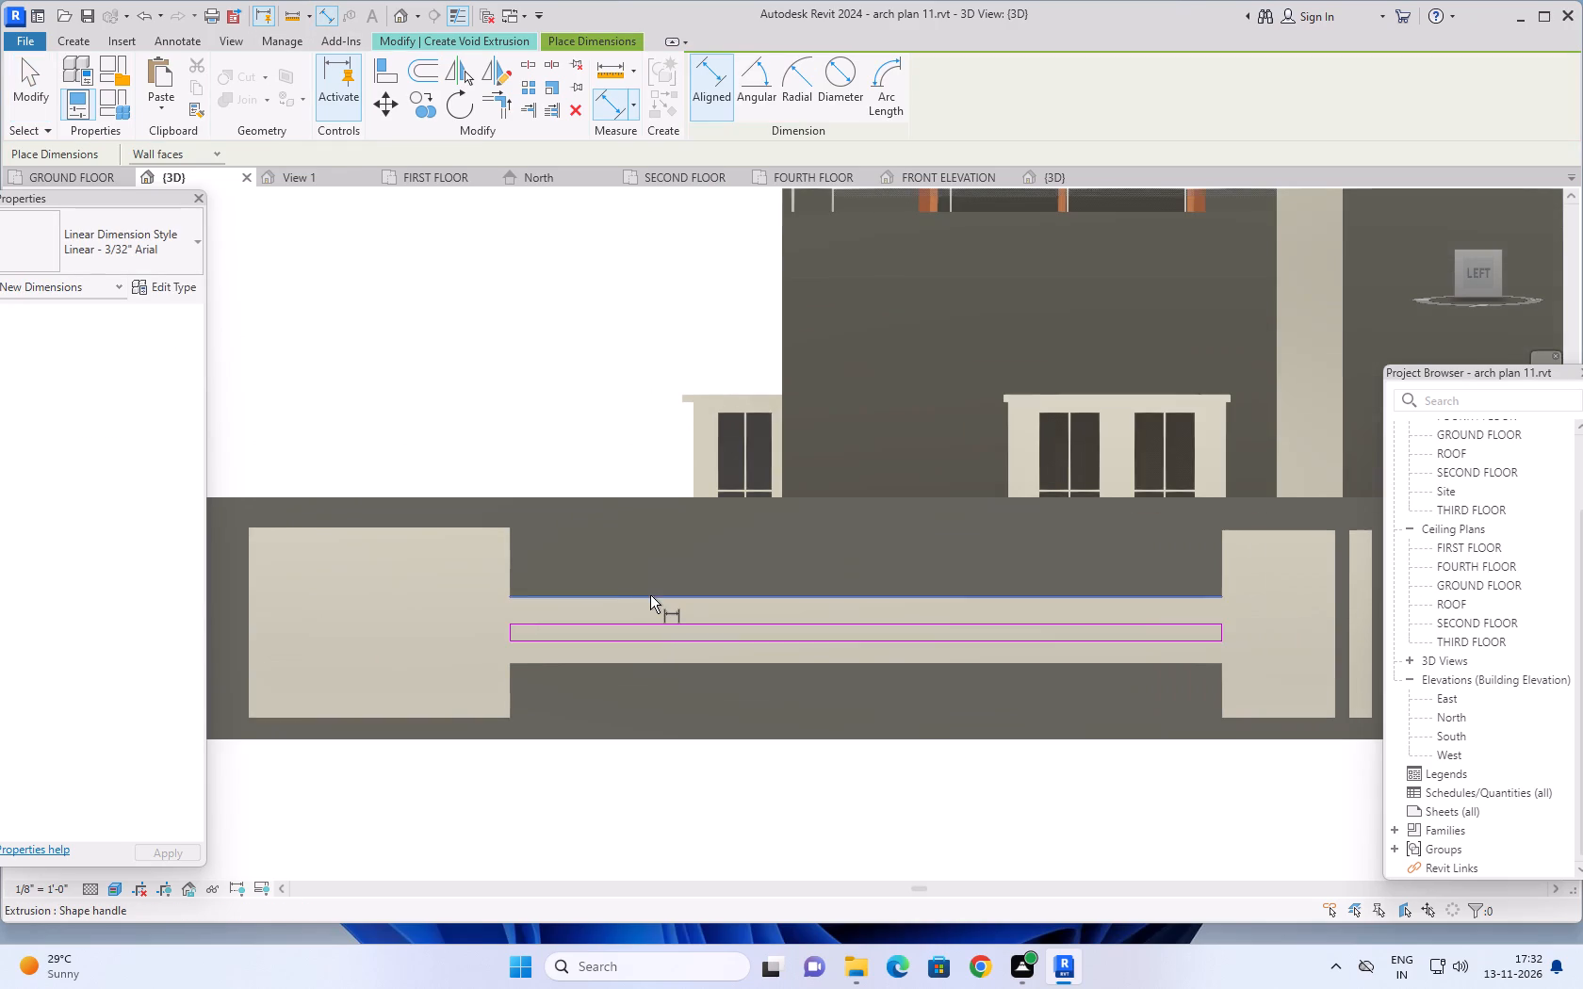
{"action": "left_click", "coordinate": [640, 592]}
{"action": "left_click", "coordinate": [640, 623]}
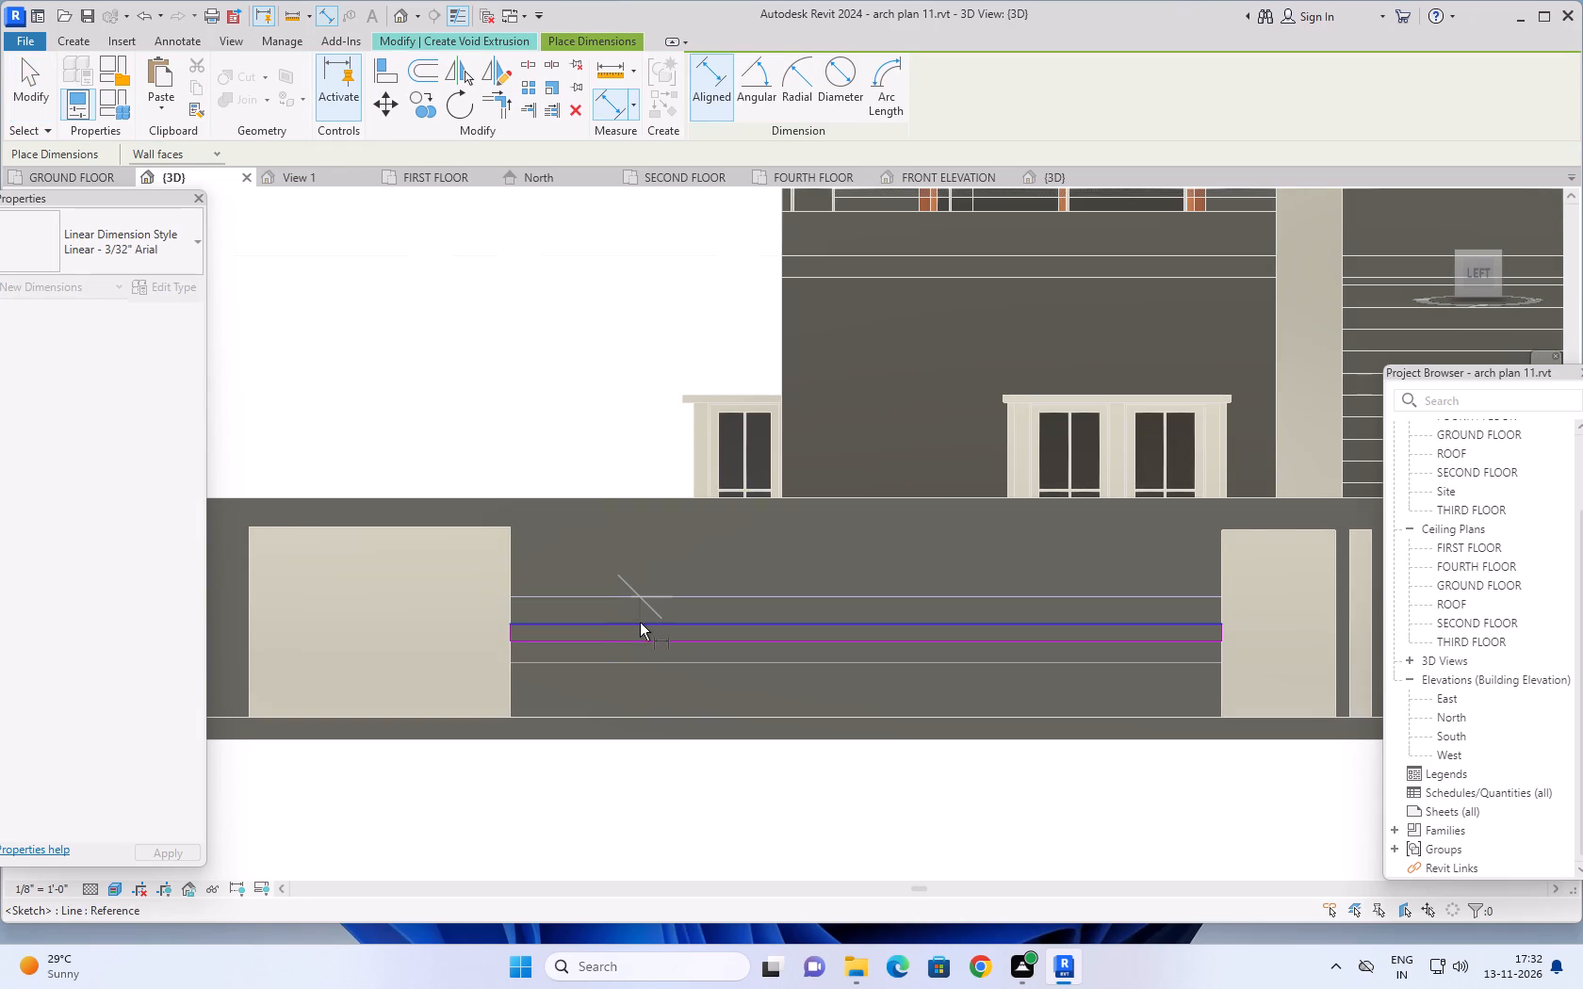
{"action": "key", "text": "Escape"}
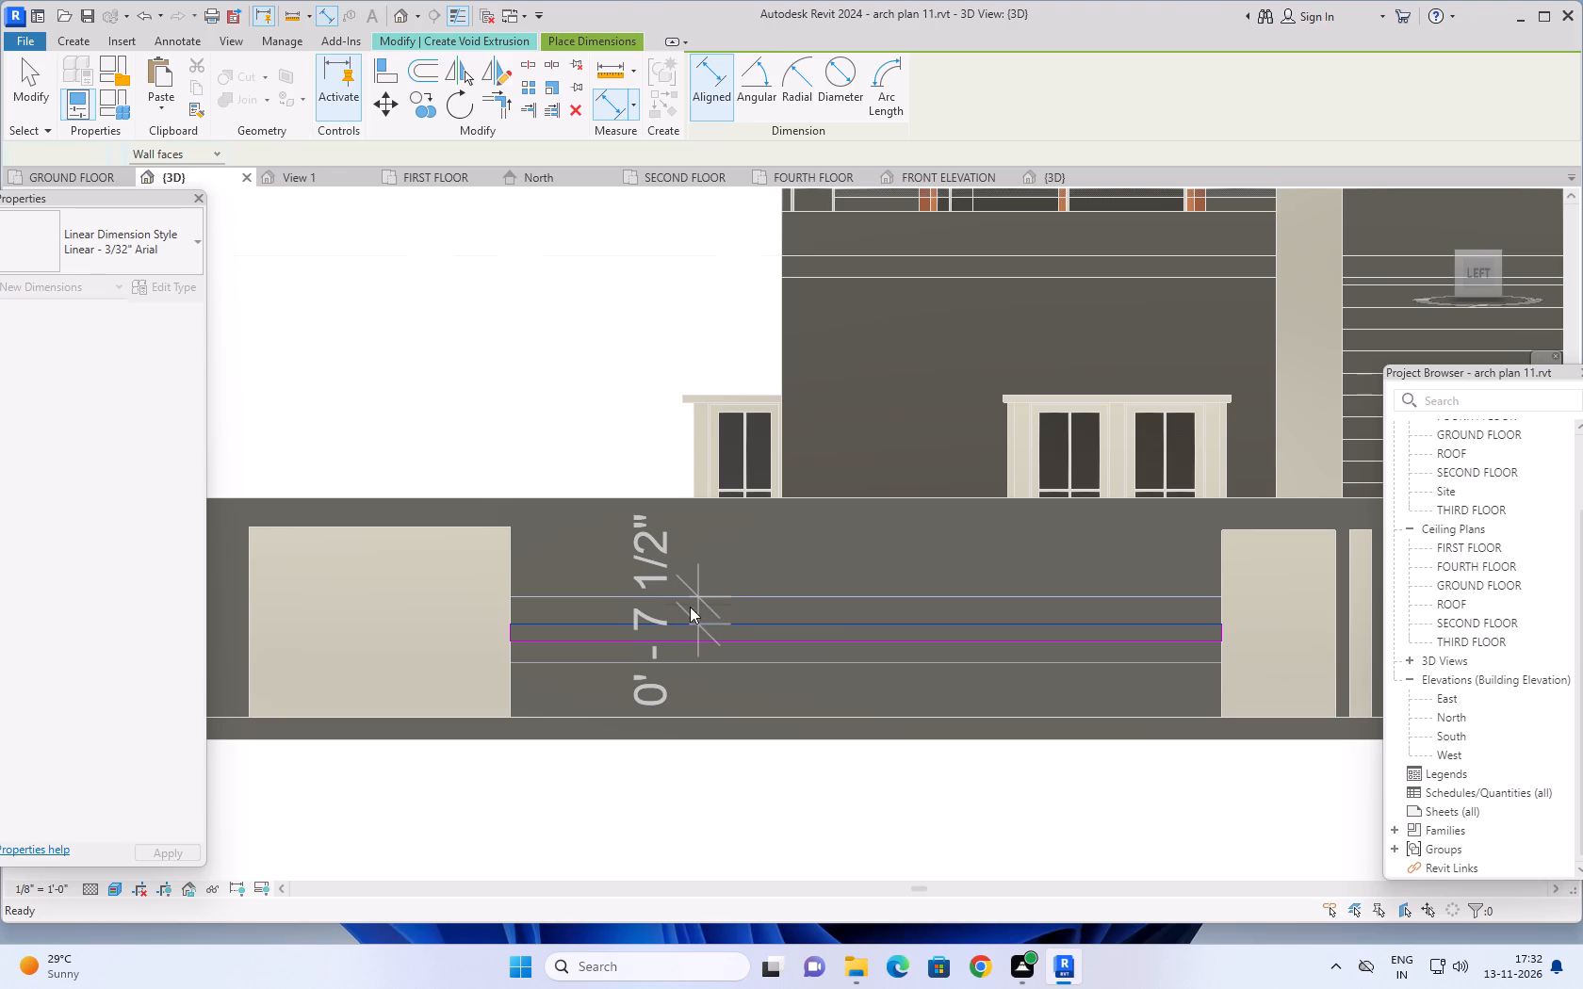
{"action": "left_click", "coordinate": [670, 641]}
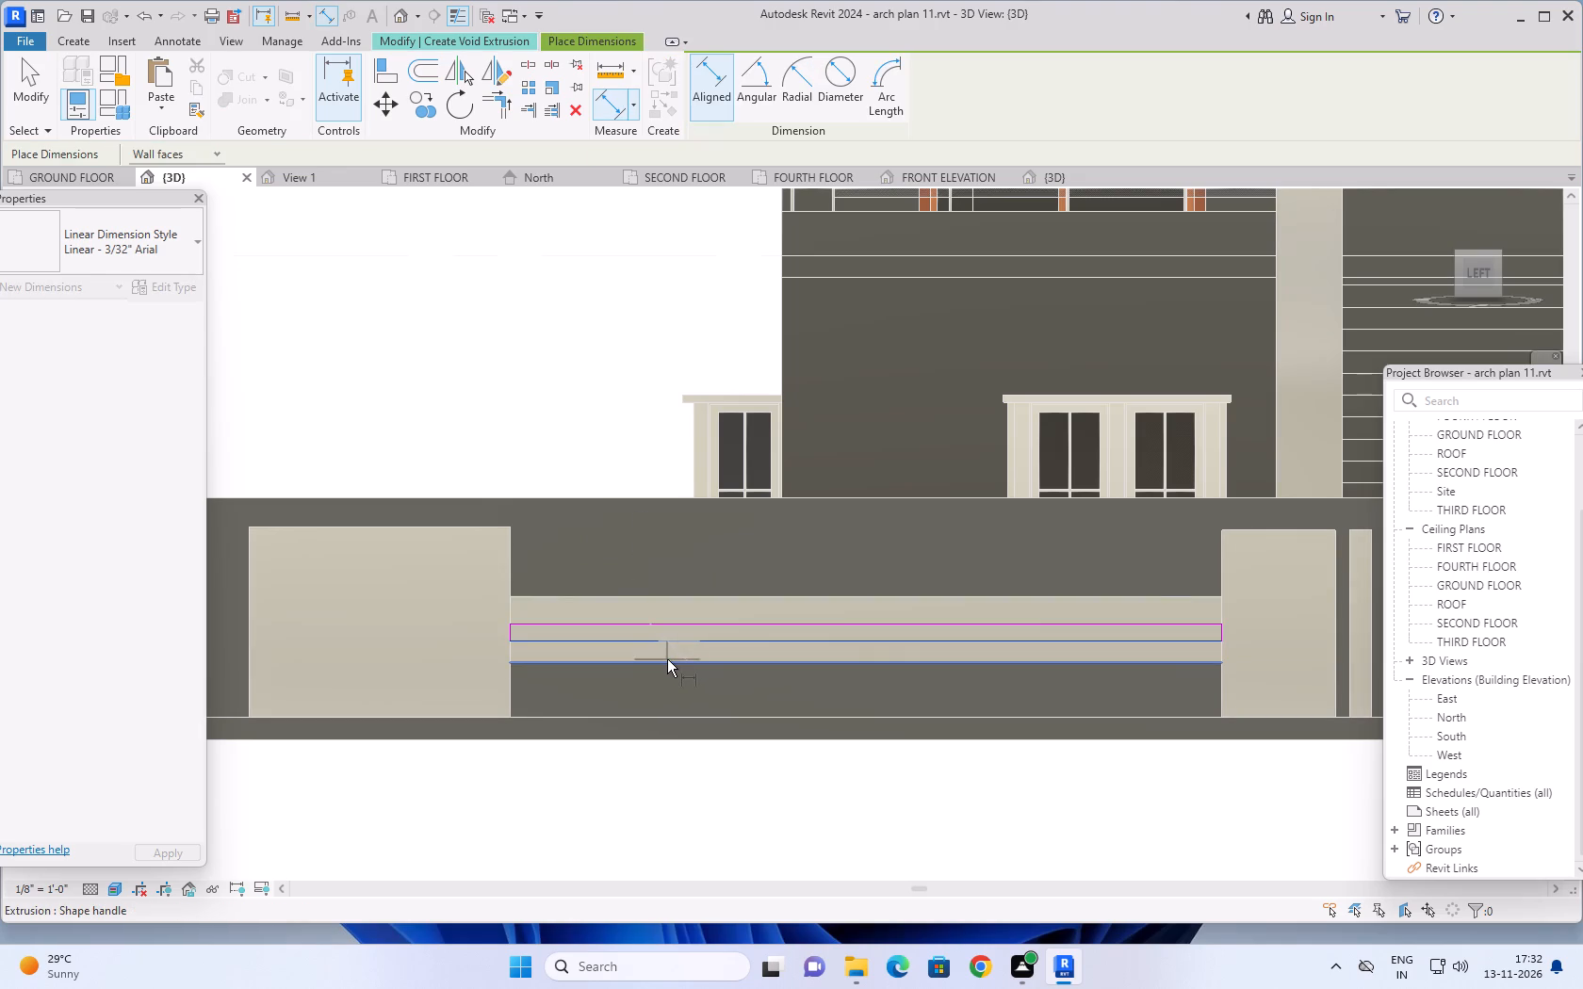
{"action": "left_click", "coordinate": [667, 663]}
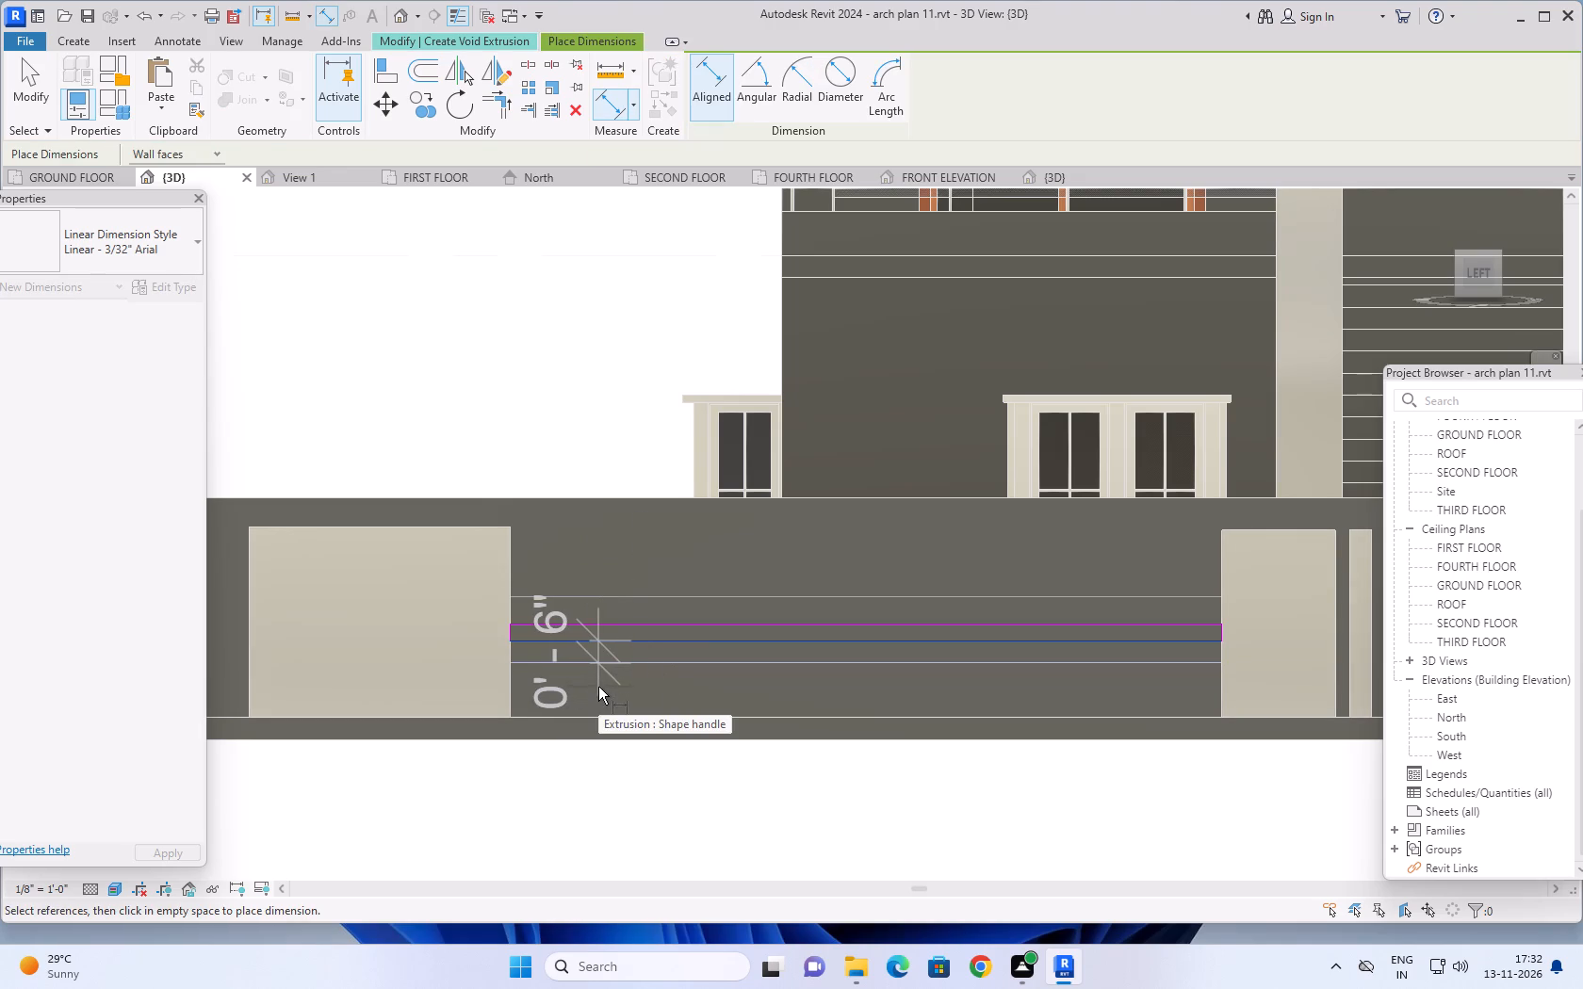
{"action": "key", "text": "Escape"}
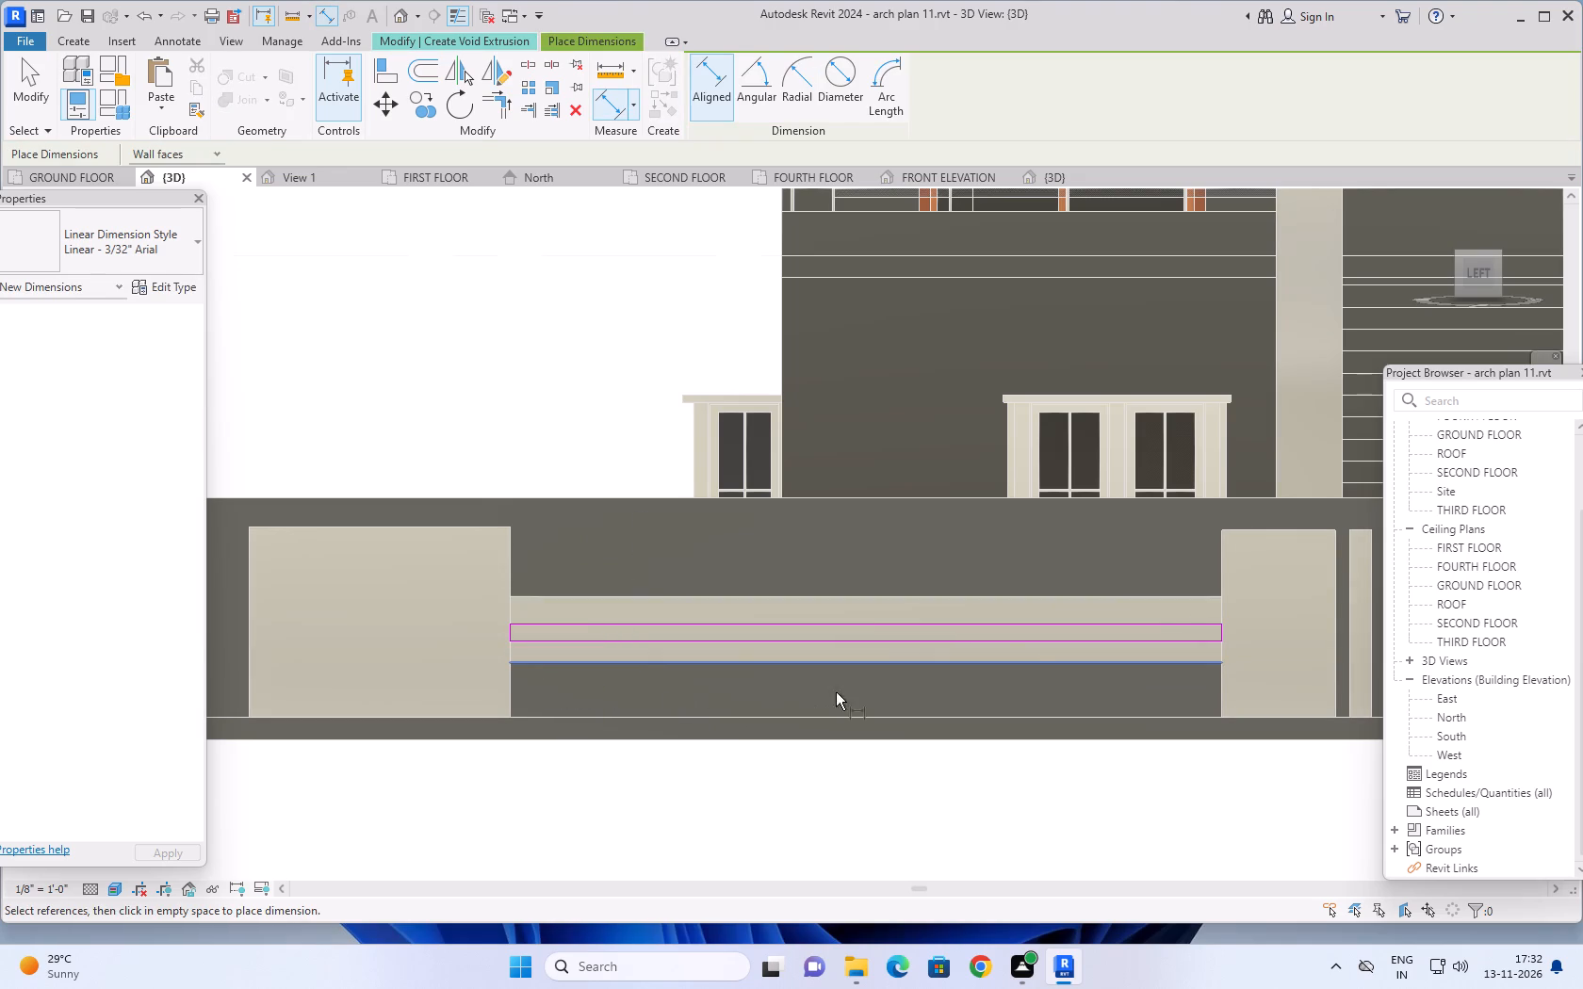
{"action": "key", "text": "Escape"}
{"action": "key", "text": "Escape"}
Nudge the whole thin rectangle up 1" so its bottom line sits 1' 10" above the plain panel's base.
{"action": "left_click_drag", "start_coordinate": [1239, 613], "coordinate": [1090, 654]}
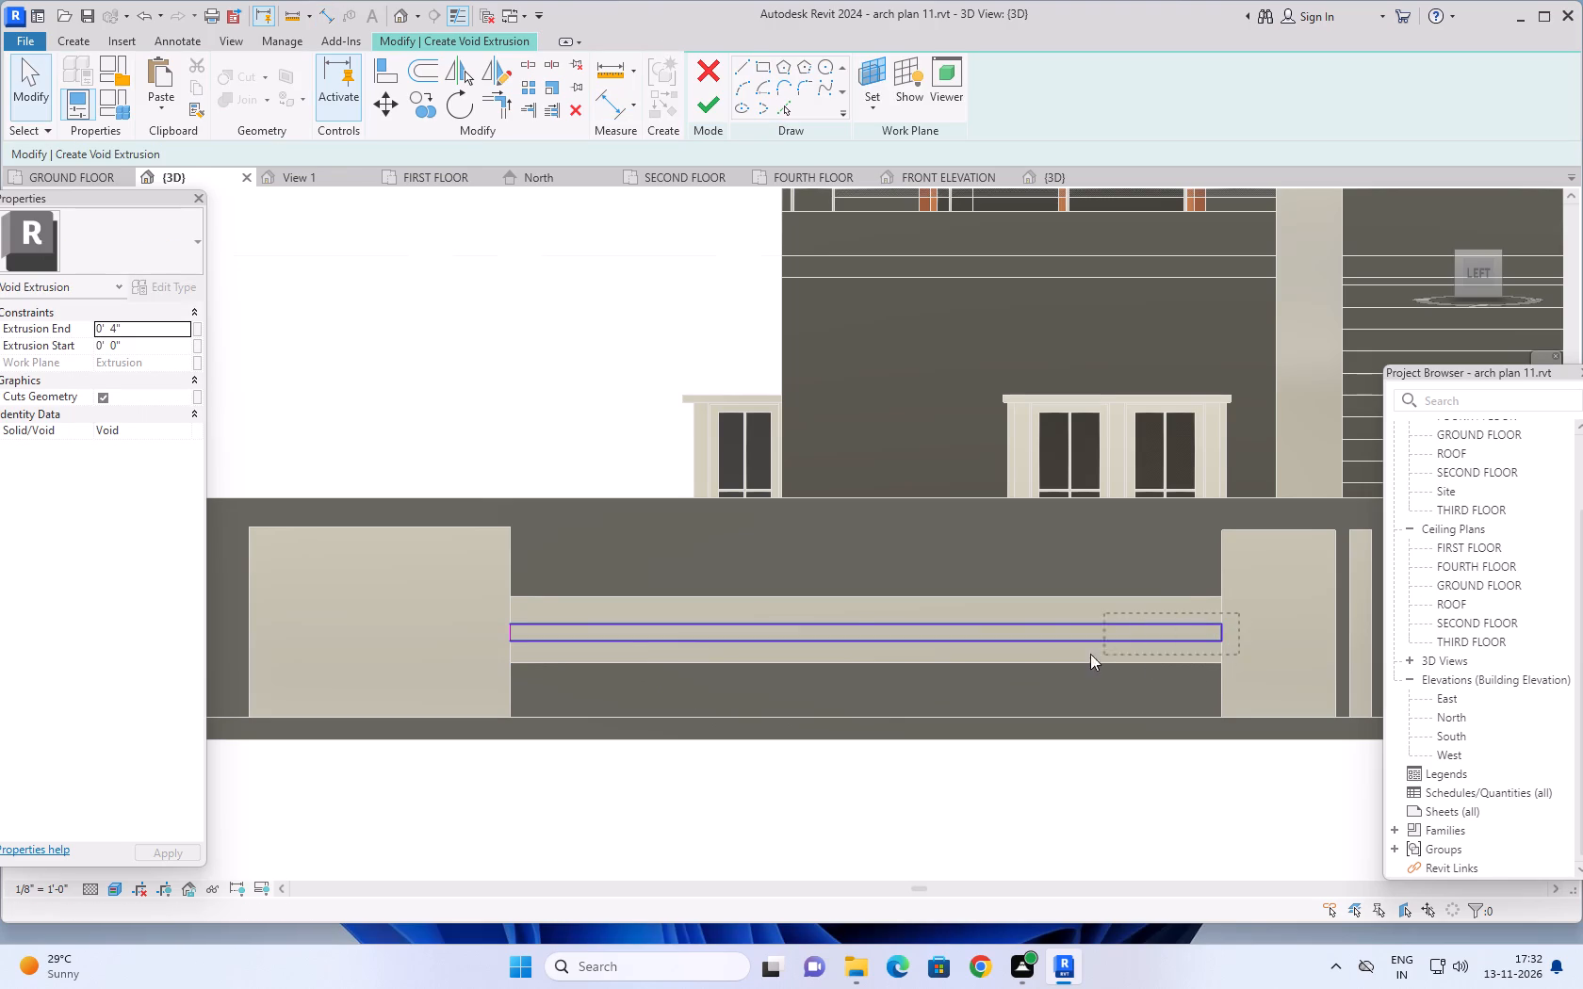
{"action": "left_click_drag", "start_coordinate": [1090, 654], "coordinate": [459, 654]}
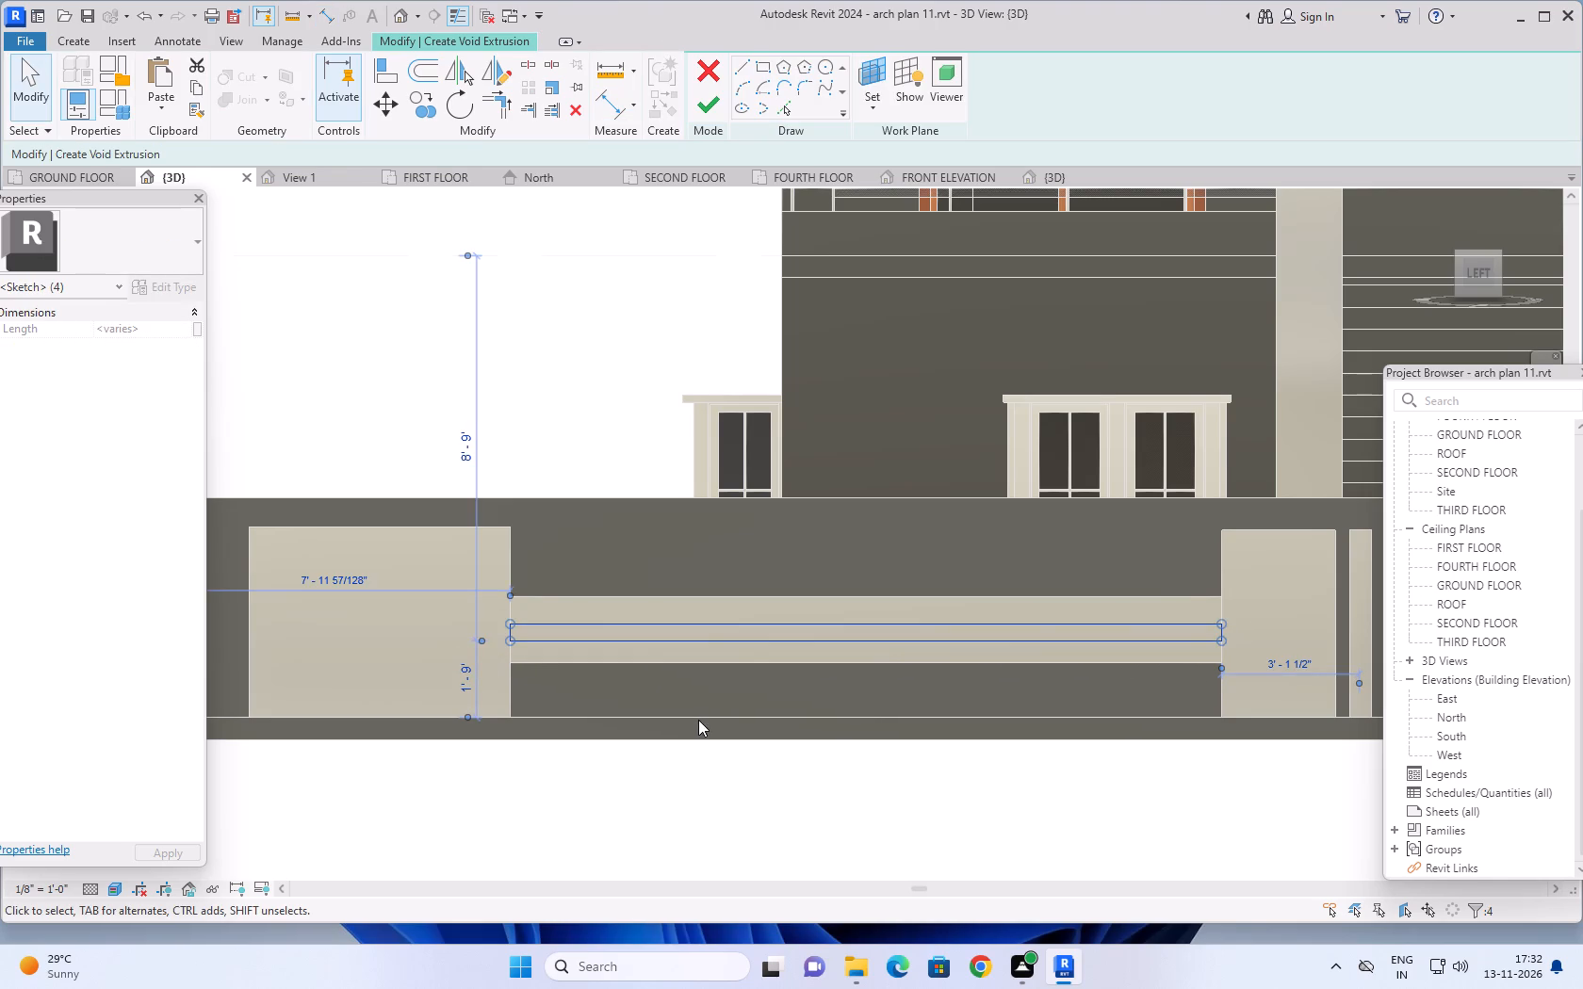
{"action": "key", "text": "Up"}
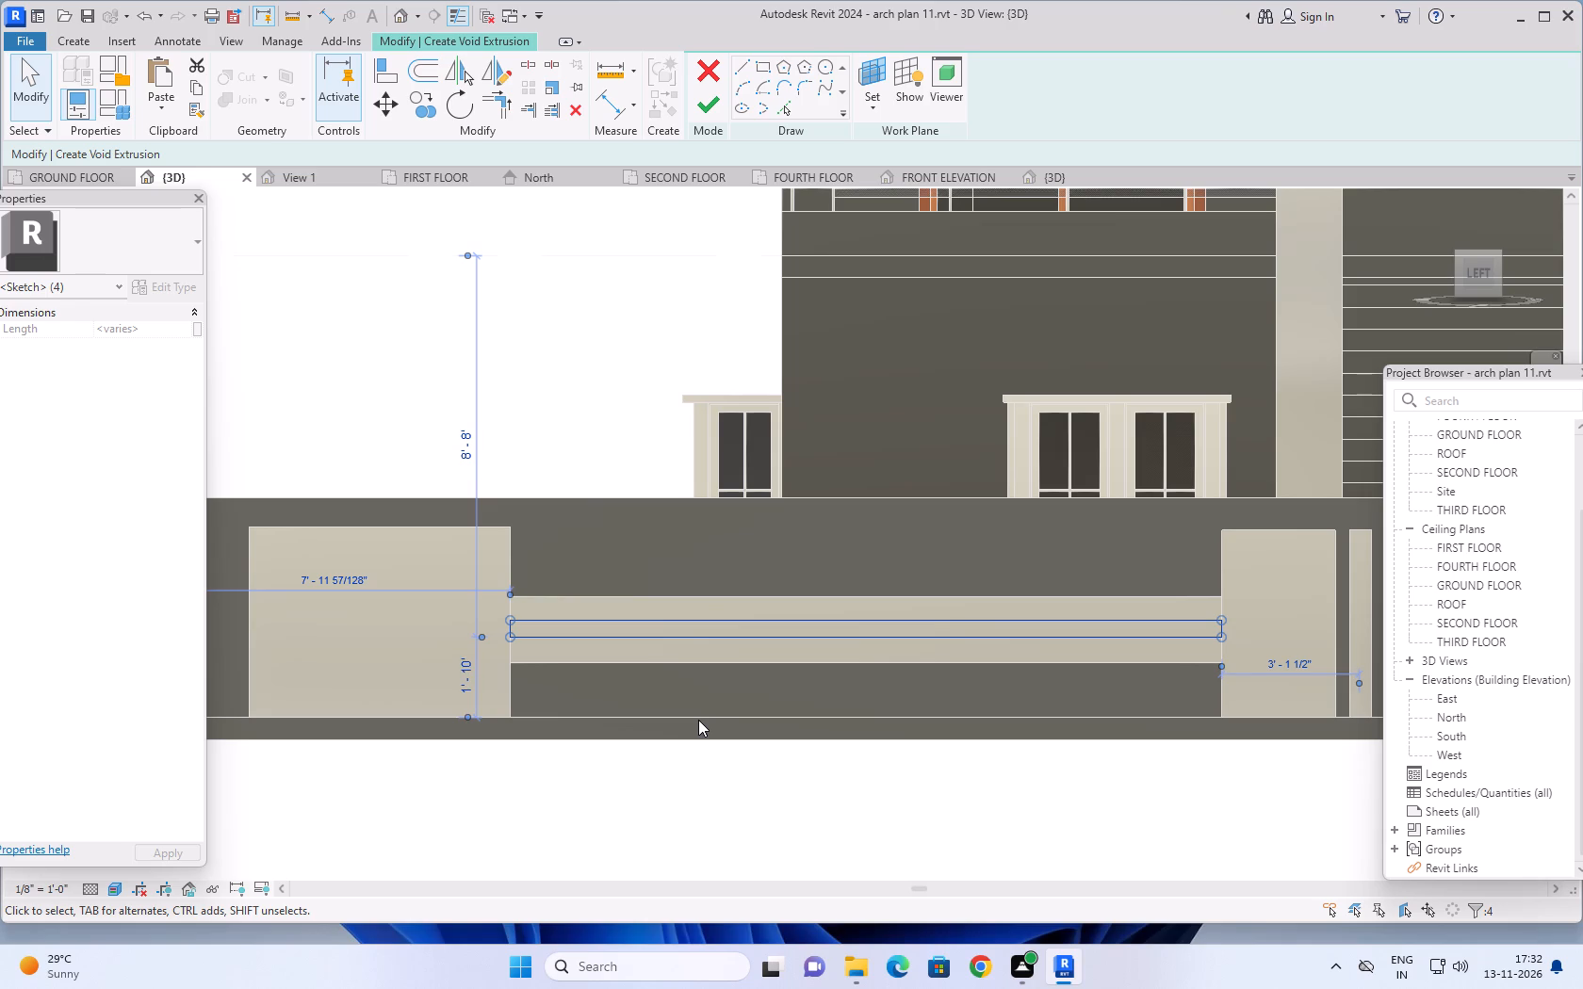
{"action": "key", "text": "Escape"}
Copy the thin rectangle horizontally about 24' 7 1/2" to the start of the second band, beside the first grooved panel.
{"action": "scroll", "coordinate": [788, 800], "scroll_direction": "down", "scroll_amount": 2}
{"action": "middle_click_drag", "start_coordinate": [857, 812], "coordinate": [769, 786]}
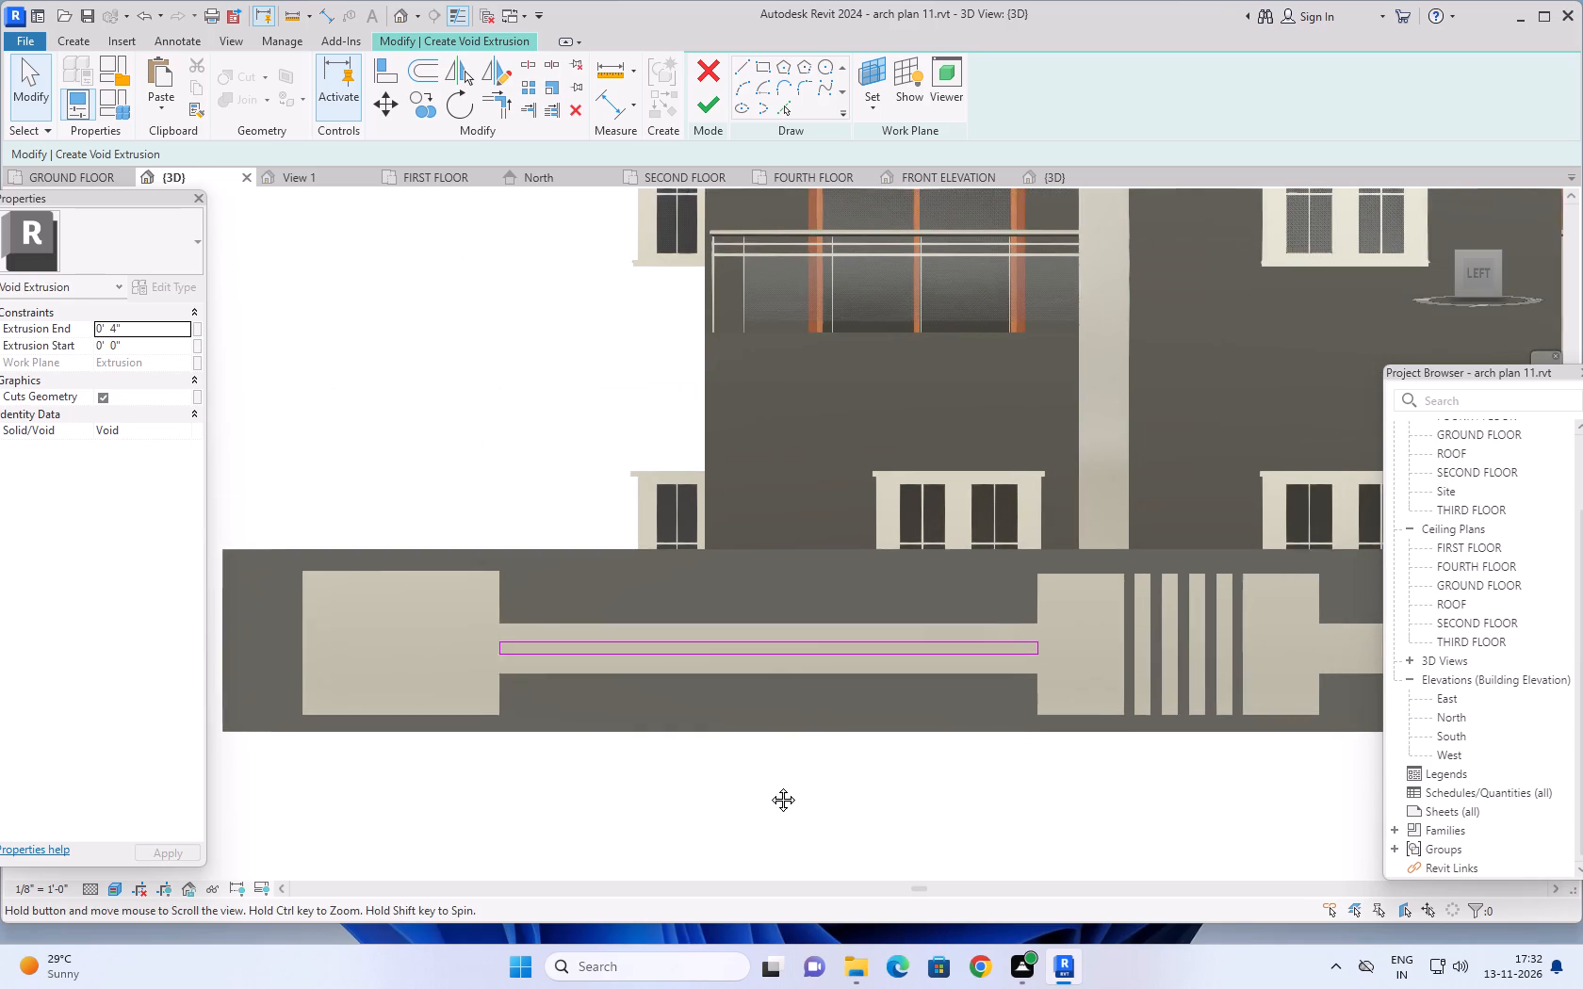
{"action": "middle_click_drag", "start_coordinate": [769, 786], "coordinate": [755, 778]}
{"action": "scroll", "coordinate": [833, 781], "scroll_direction": "down", "scroll_amount": 4}
{"action": "middle_click_drag", "start_coordinate": [943, 787], "coordinate": [907, 761]}
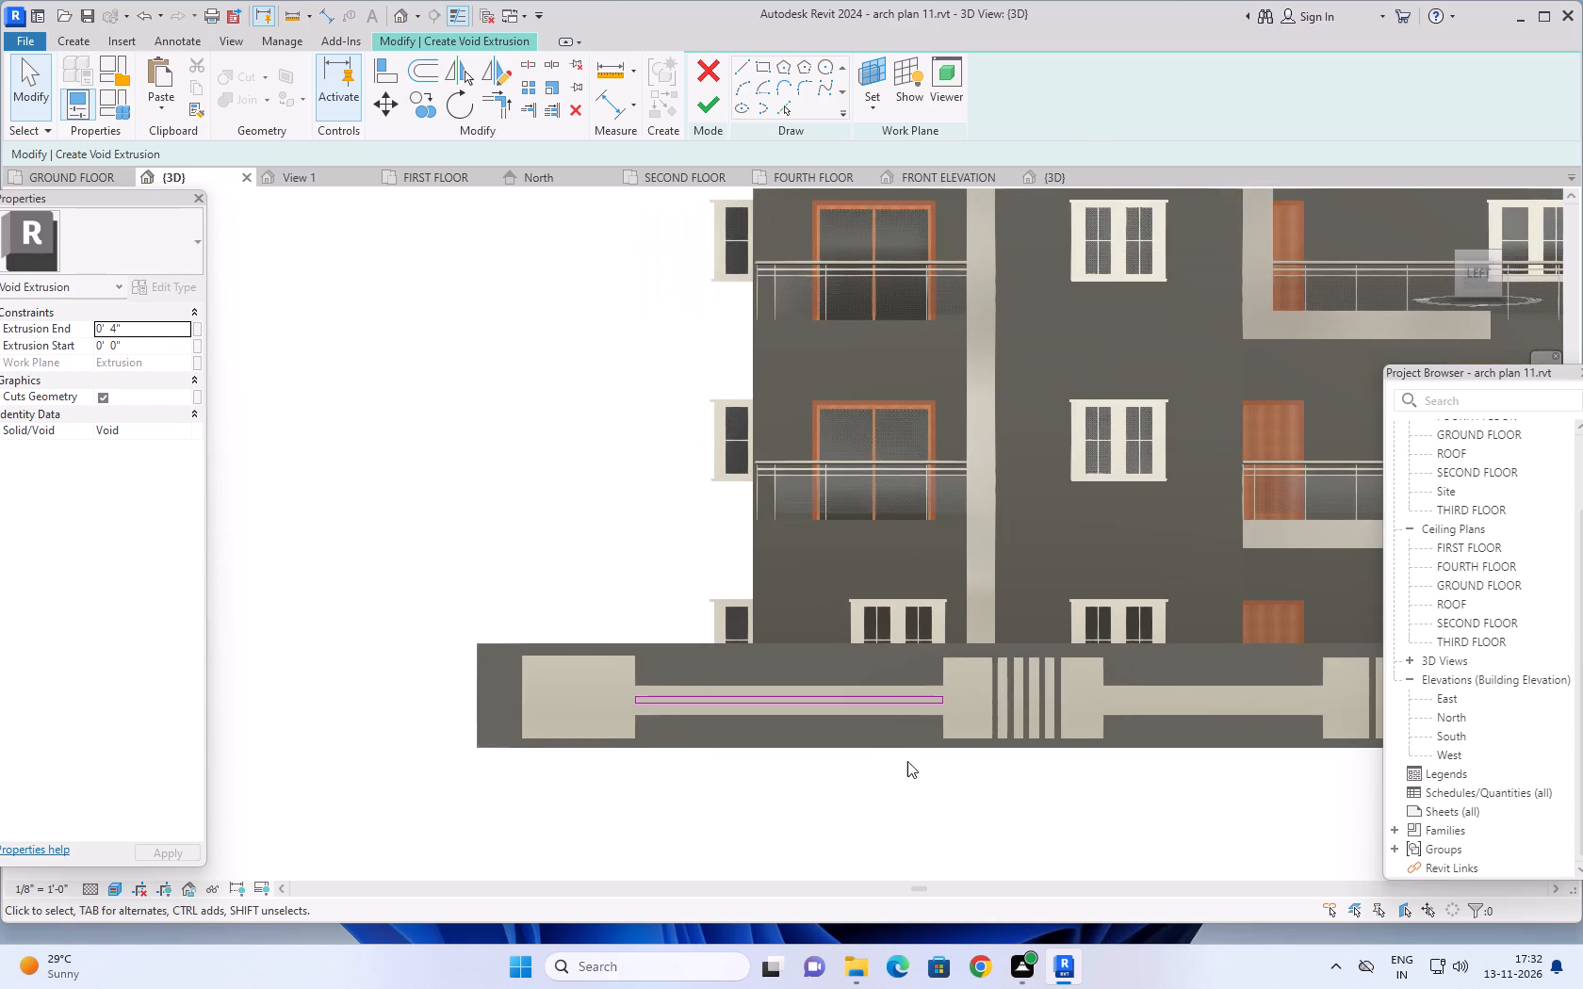
{"action": "middle_click_drag", "start_coordinate": [907, 761], "coordinate": [810, 708]}
{"action": "left_click_drag", "start_coordinate": [820, 603], "coordinate": [622, 643]}
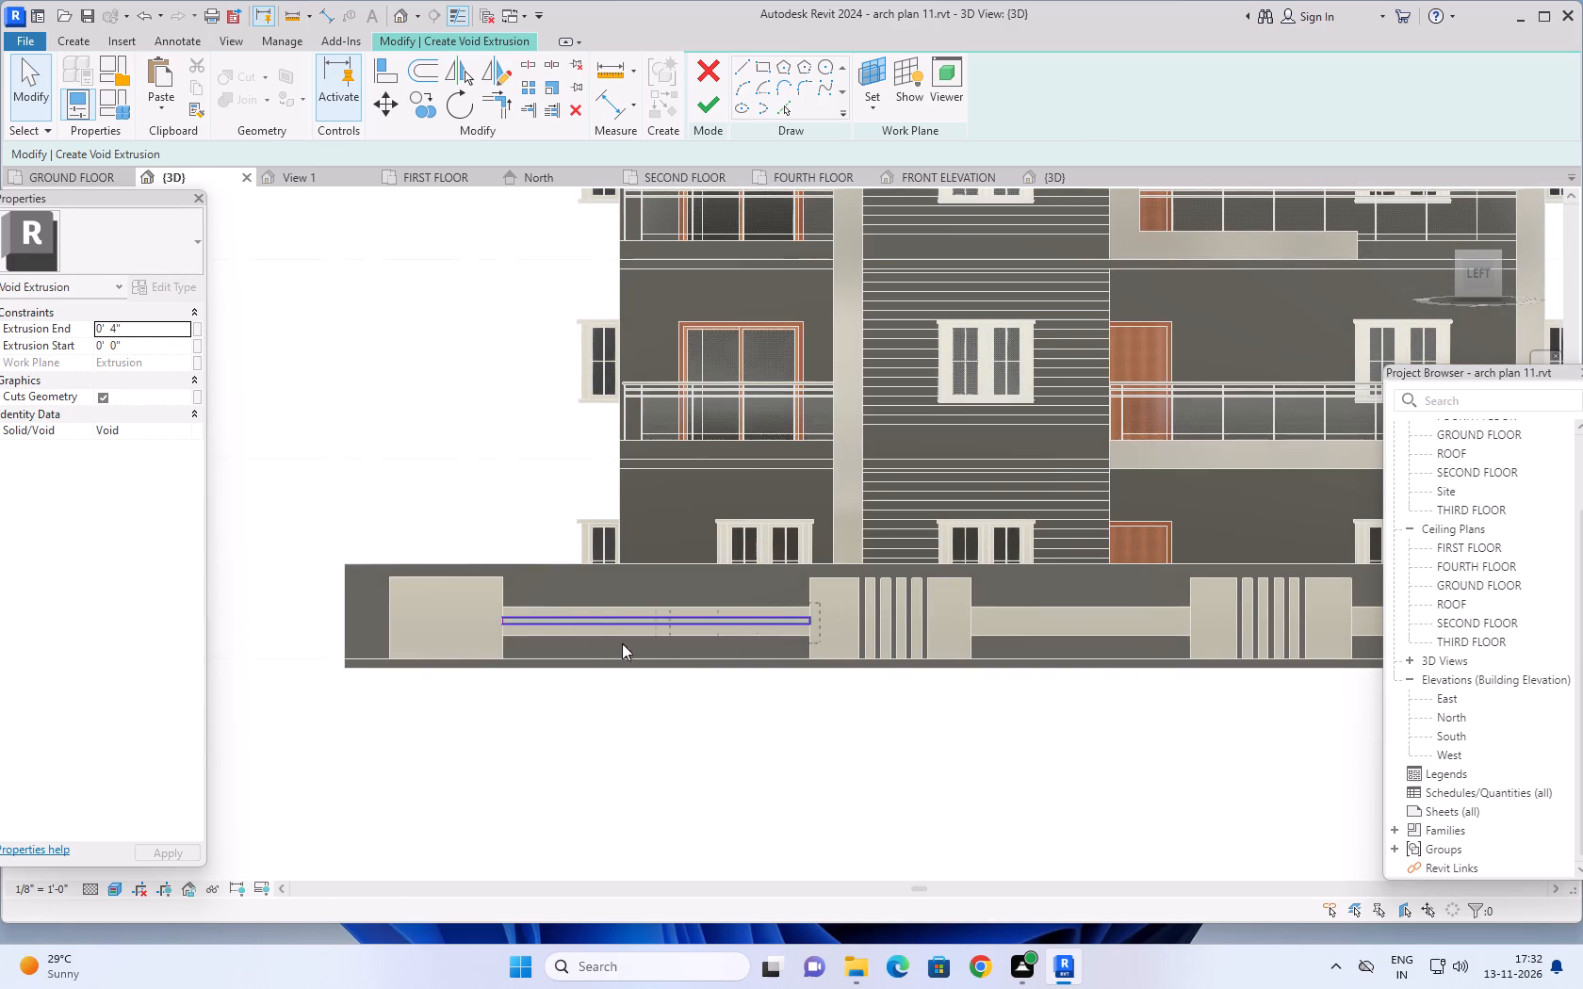
{"action": "left_click_drag", "start_coordinate": [622, 643], "coordinate": [418, 643]}
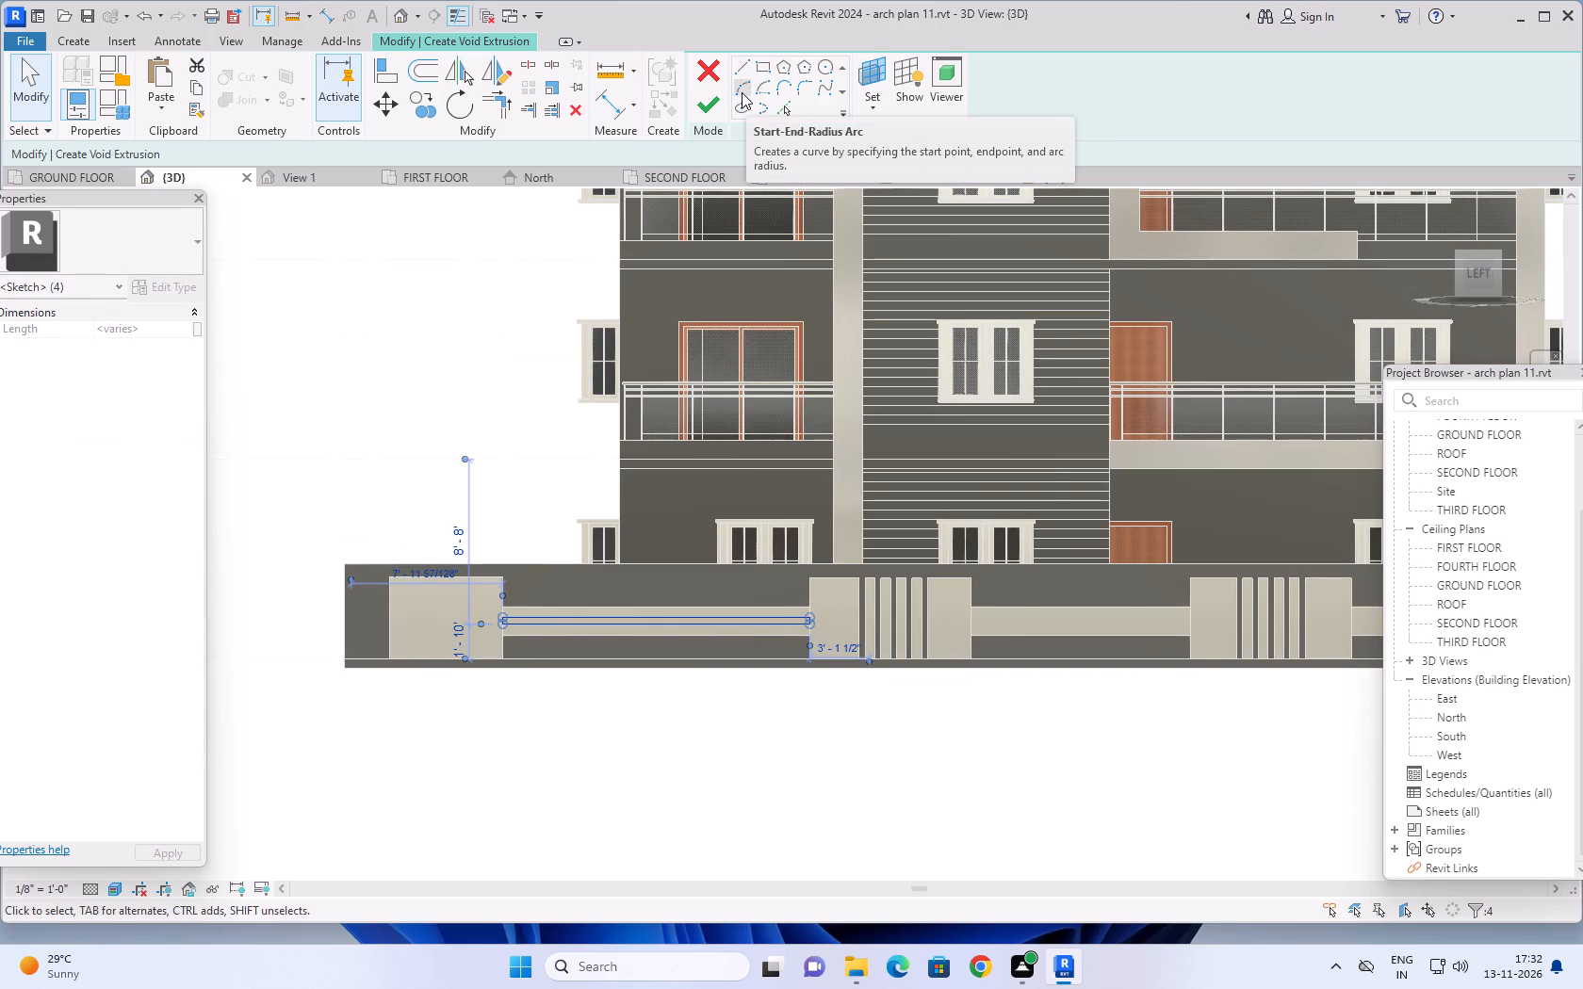
{"action": "left_click", "coordinate": [422, 108]}
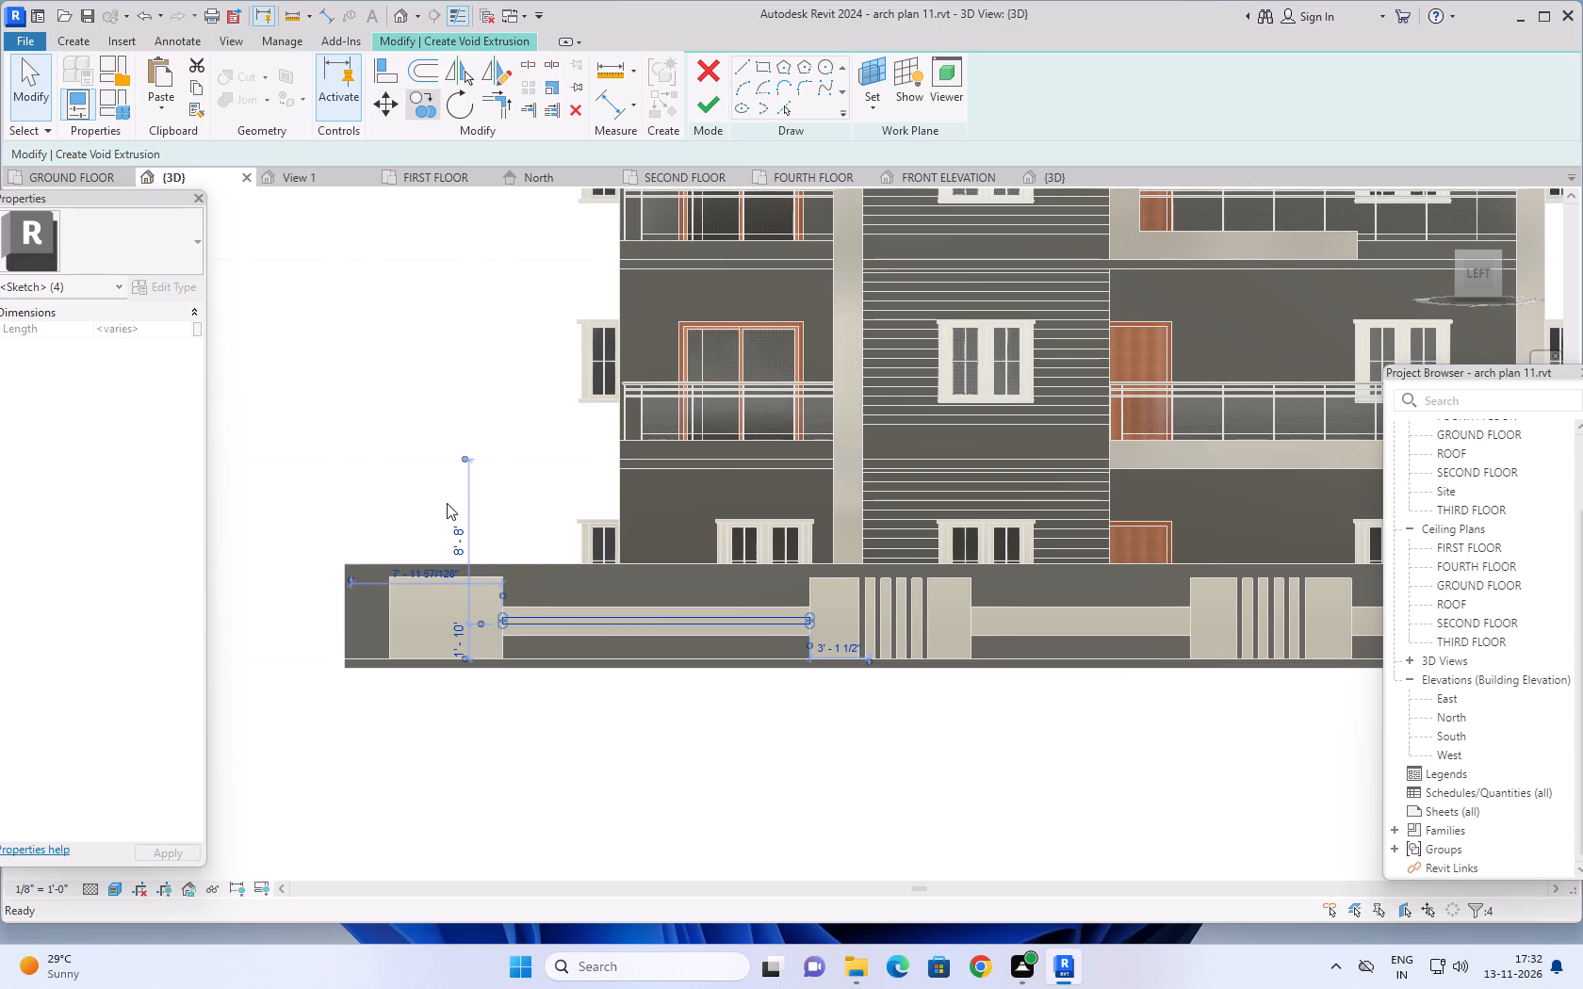
{"action": "scroll", "coordinate": [501, 622], "scroll_direction": "up", "scroll_amount": 10}
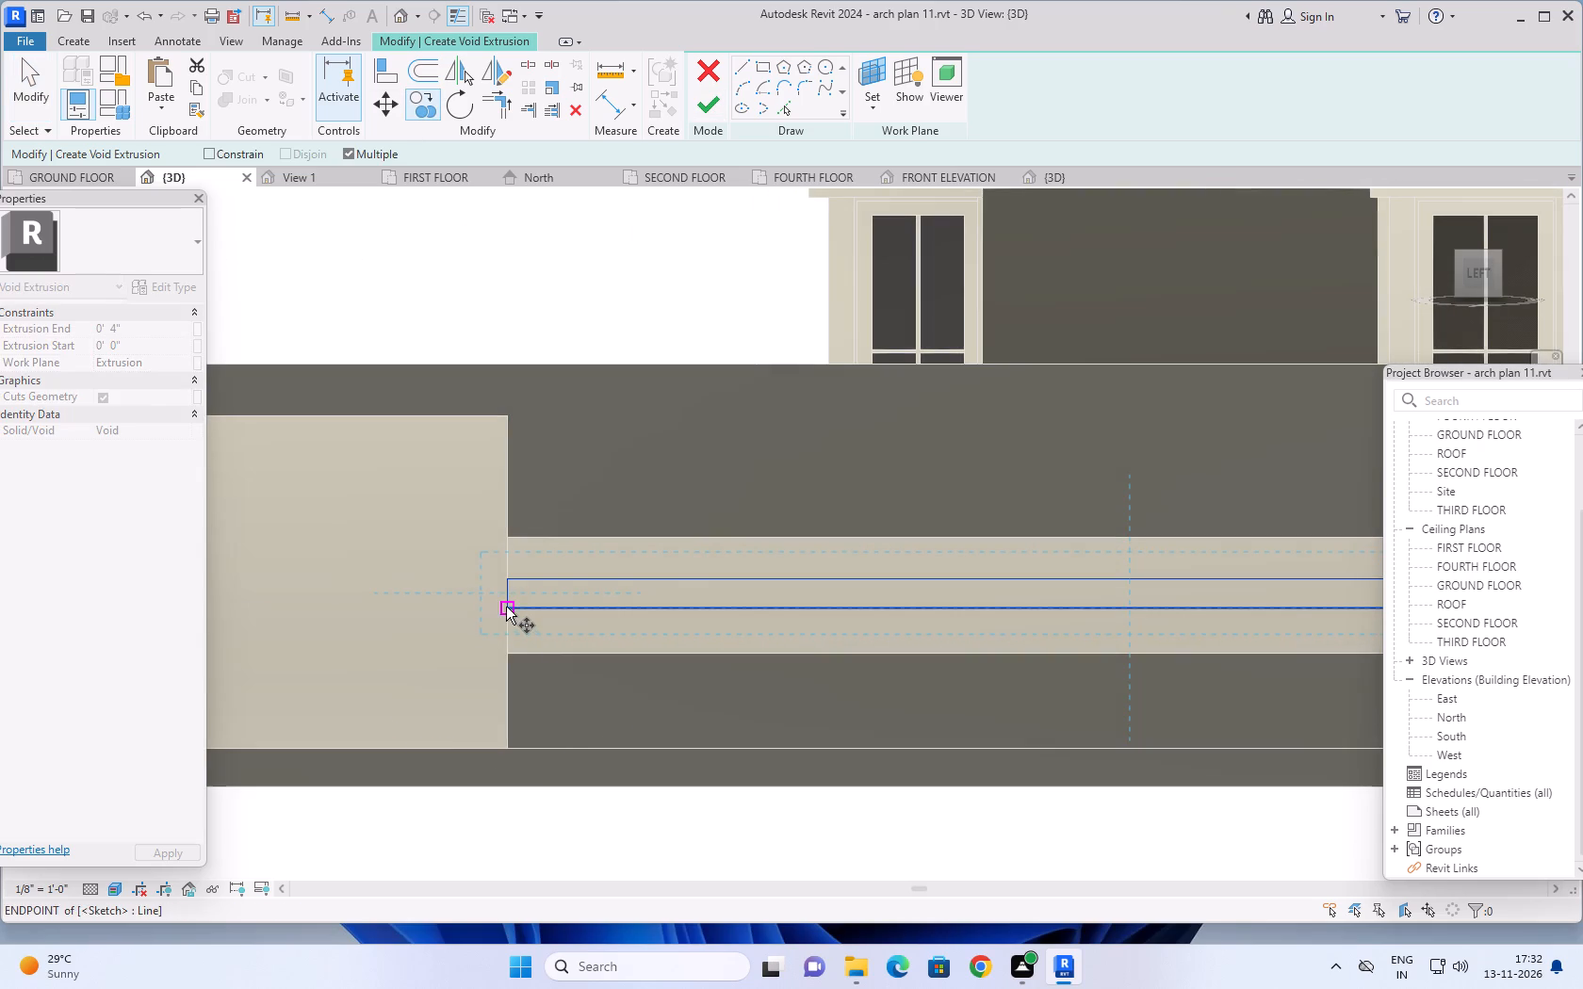
{"action": "left_click", "coordinate": [506, 607]}
{"action": "scroll", "coordinate": [1097, 705], "scroll_direction": "down", "scroll_amount": 8}
{"action": "middle_click_drag", "start_coordinate": [1155, 675], "coordinate": [1060, 673]}
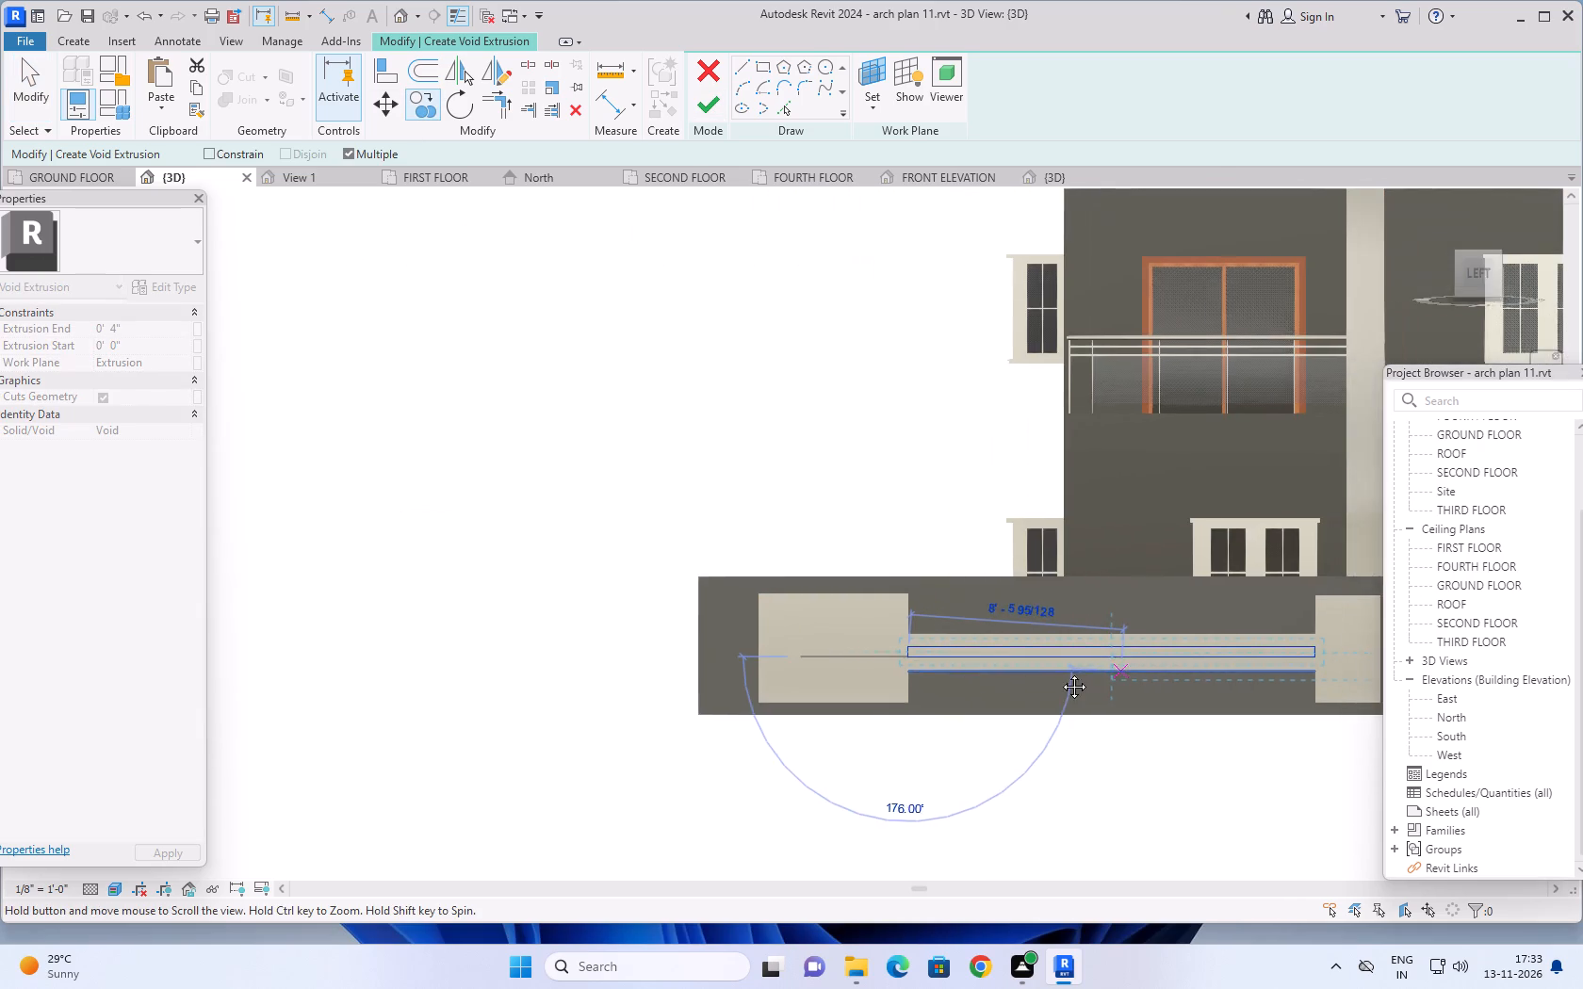
{"action": "middle_click_drag", "start_coordinate": [1060, 673], "coordinate": [523, 645]}
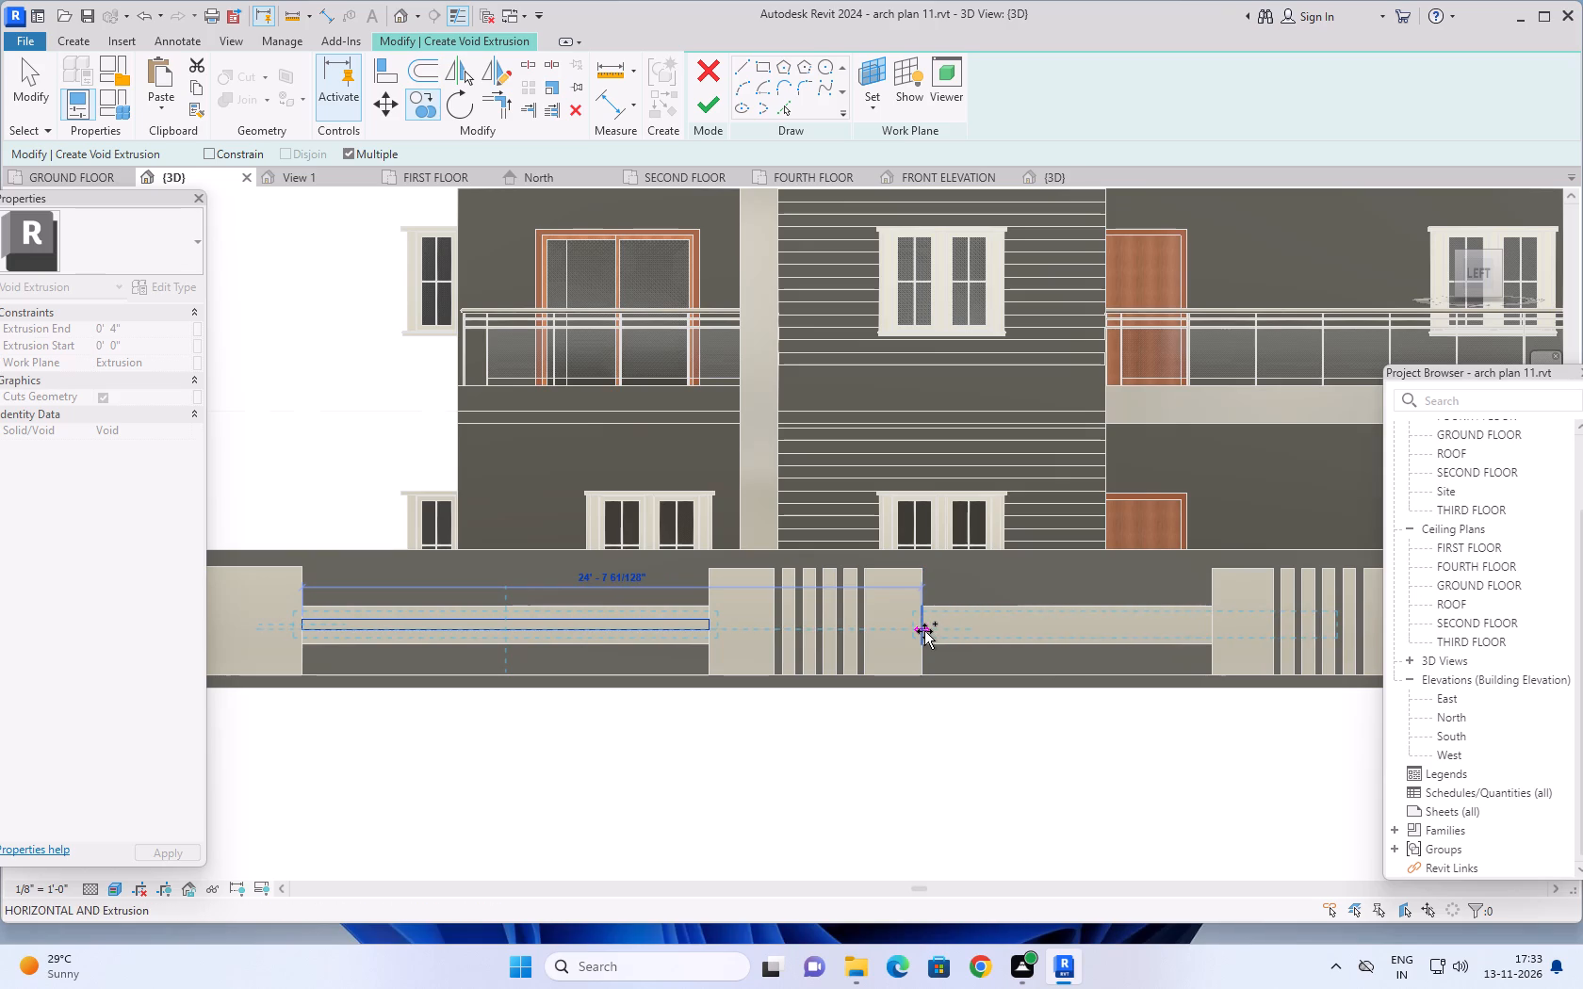
{"action": "left_click", "coordinate": [924, 631]}
Place another copy of the thin rectangle 20' 0" further along, at the start of the third band before the gate.
{"action": "scroll", "coordinate": [1163, 711], "scroll_direction": "down", "scroll_amount": 5}
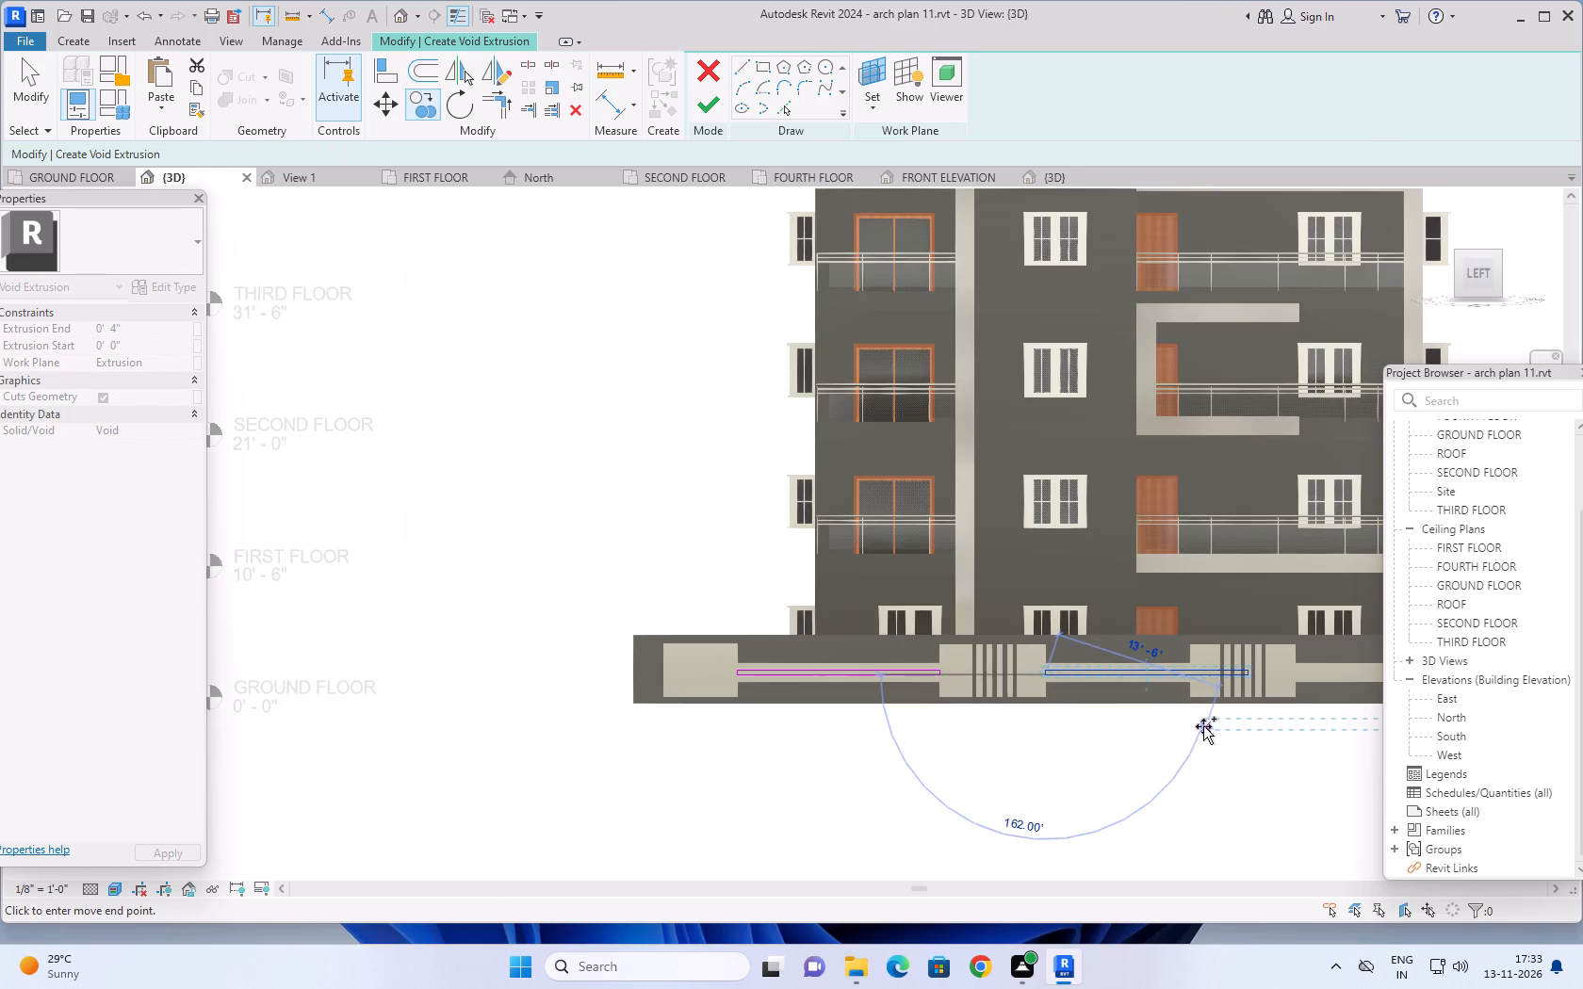
{"action": "middle_click_drag", "start_coordinate": [1193, 726], "coordinate": [768, 705]}
{"action": "scroll", "coordinate": [957, 634], "scroll_direction": "up", "scroll_amount": 4}
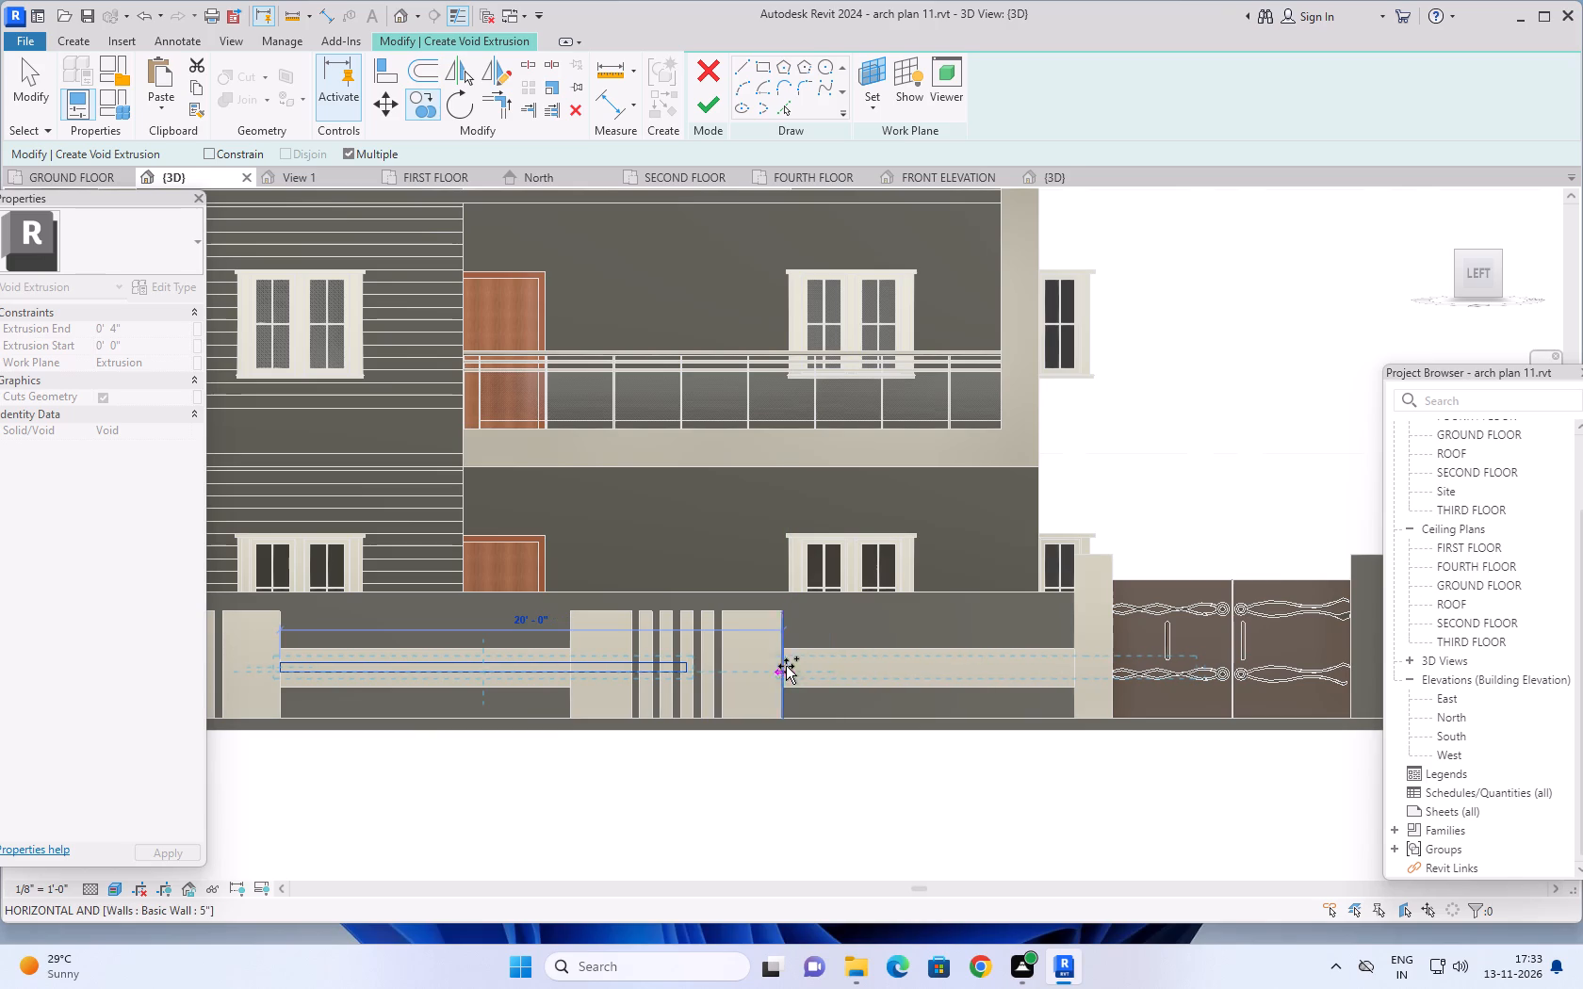
{"action": "left_click", "coordinate": [781, 669]}
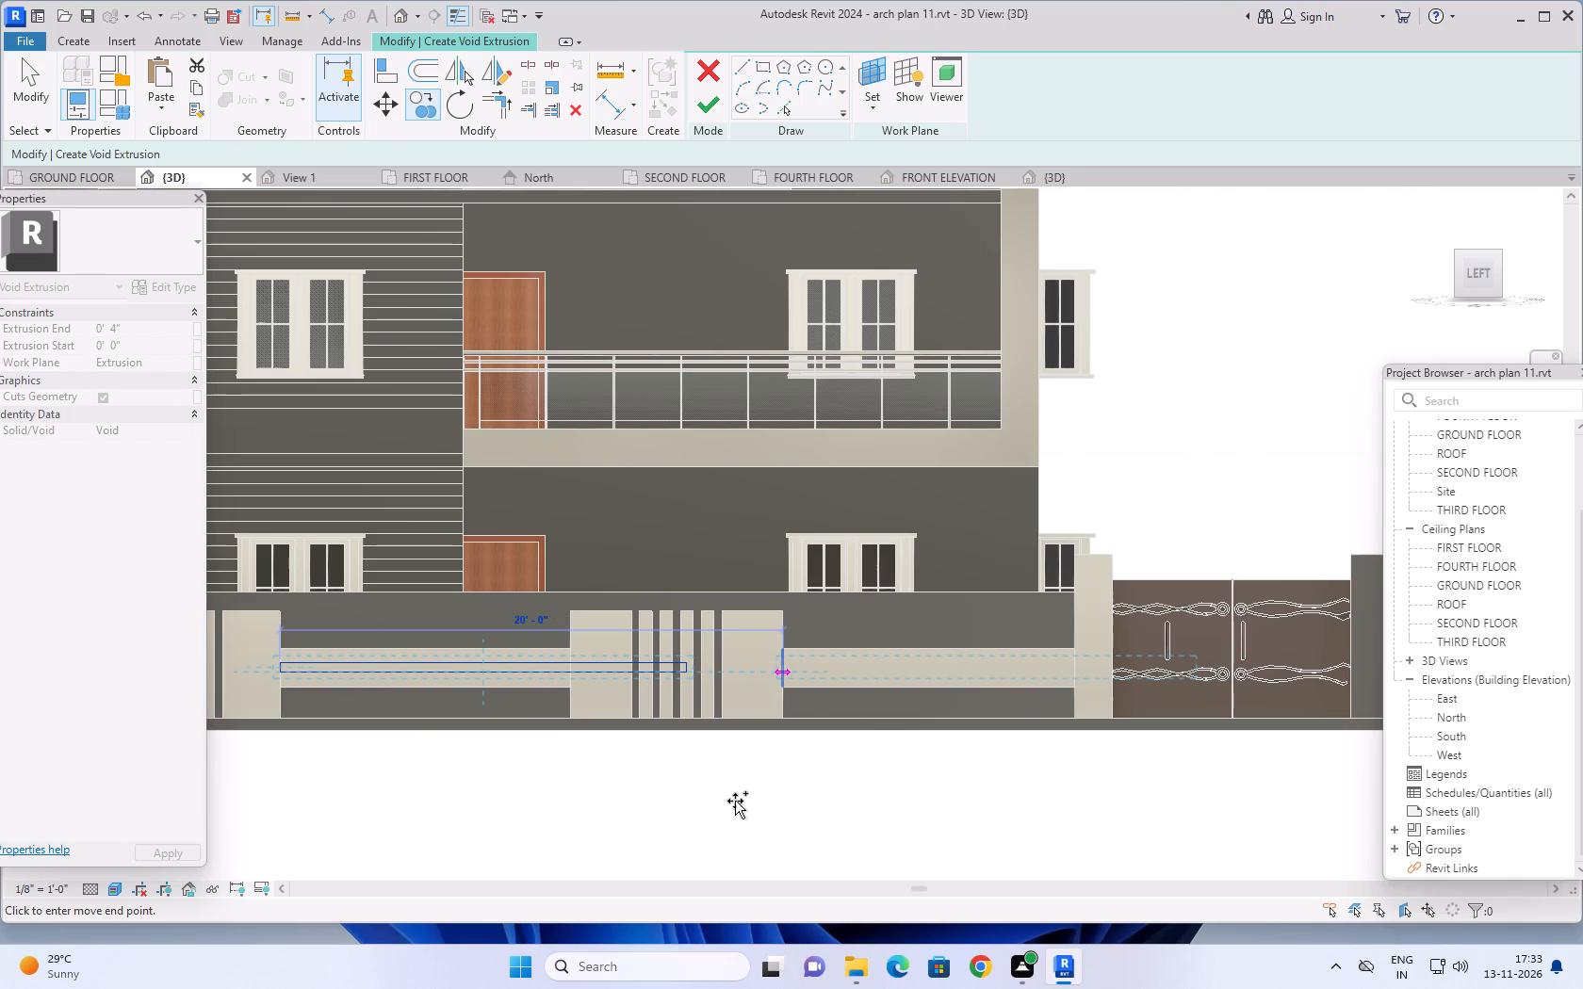
{"action": "key", "text": "Escape"}
{"action": "key", "text": "Escape"}
{"action": "key", "text": "Escape"}
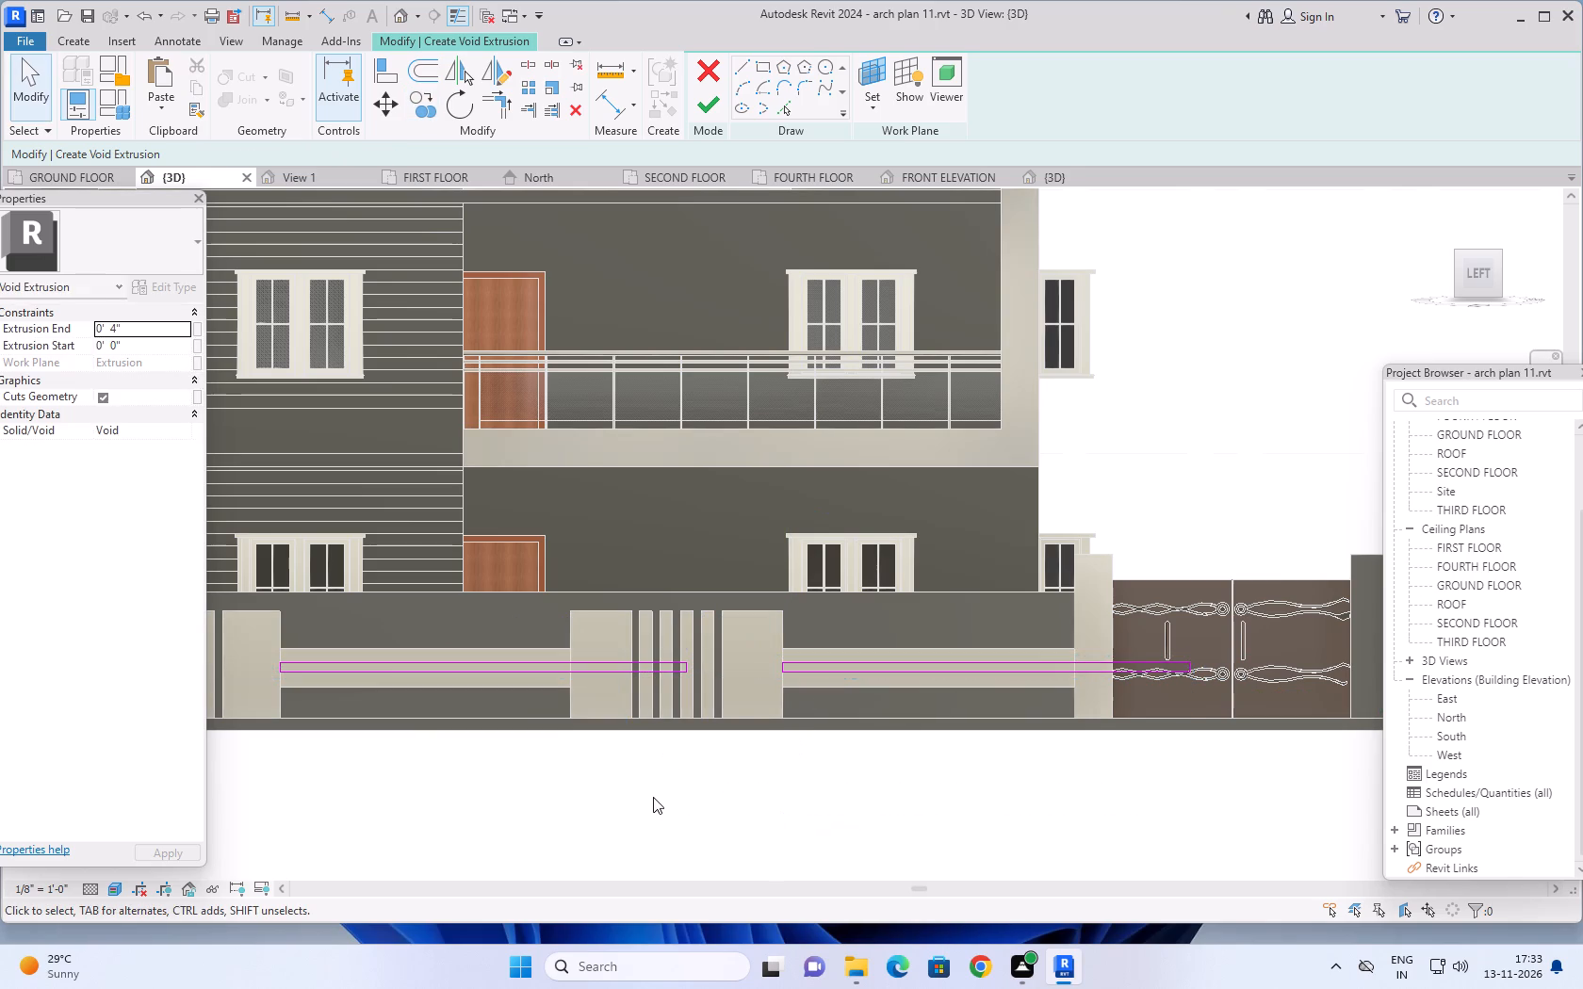
{"action": "scroll", "coordinate": [650, 795], "scroll_direction": "down", "scroll_amount": 4}
{"action": "middle_click_drag", "start_coordinate": [642, 786], "coordinate": [1070, 769]}
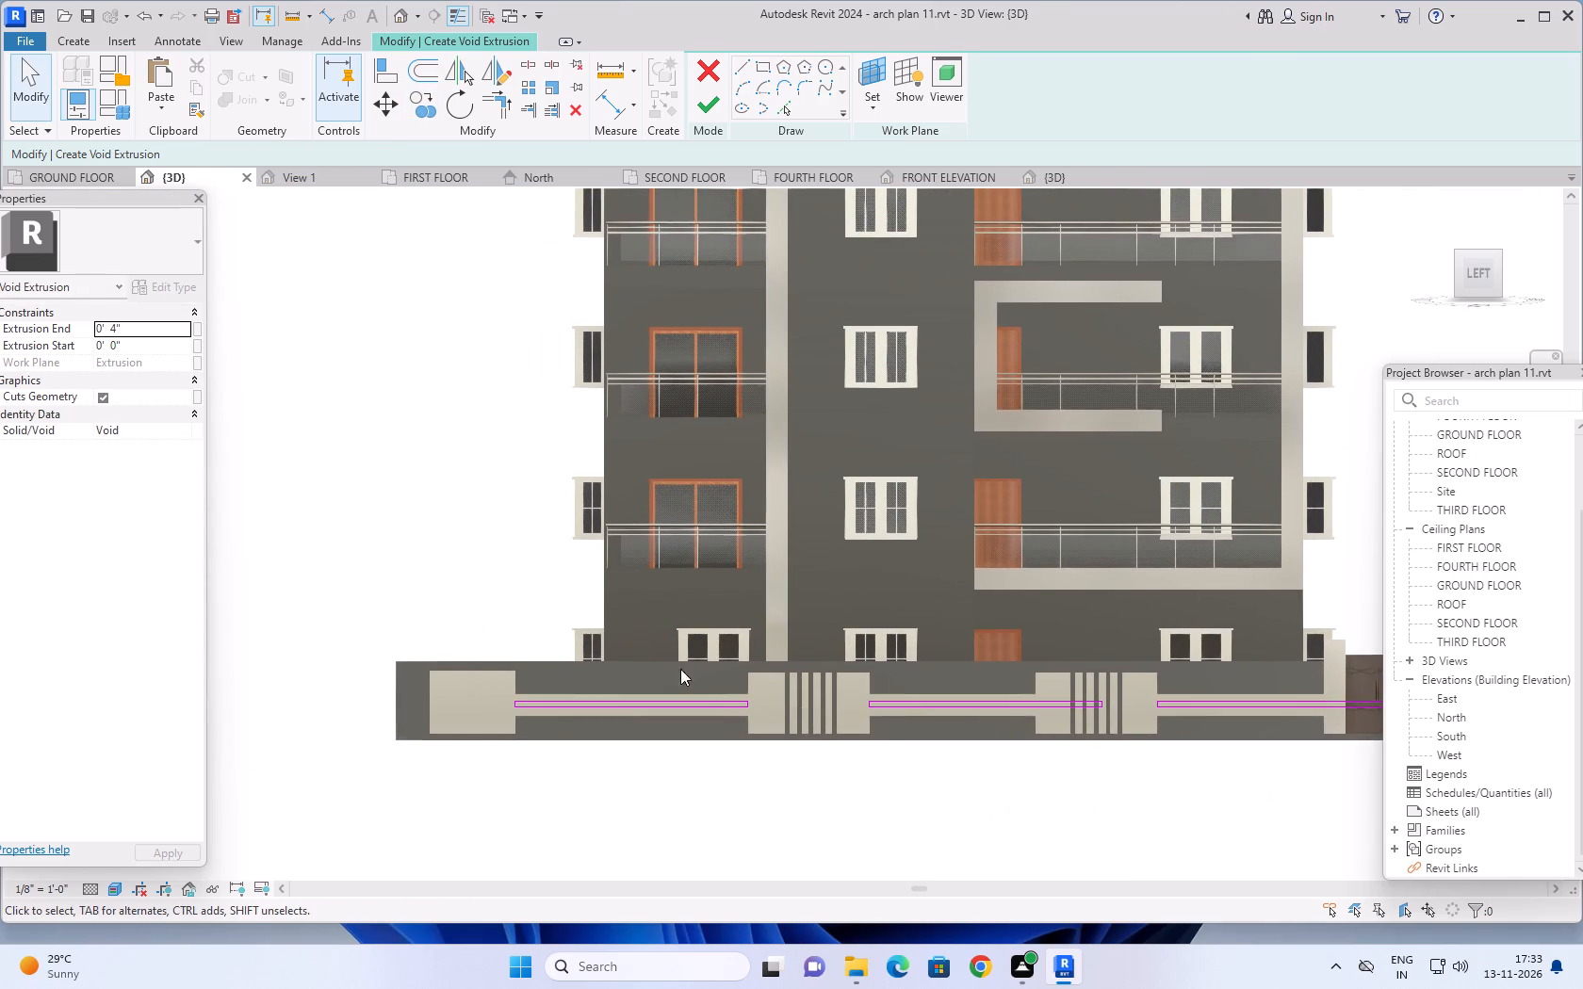
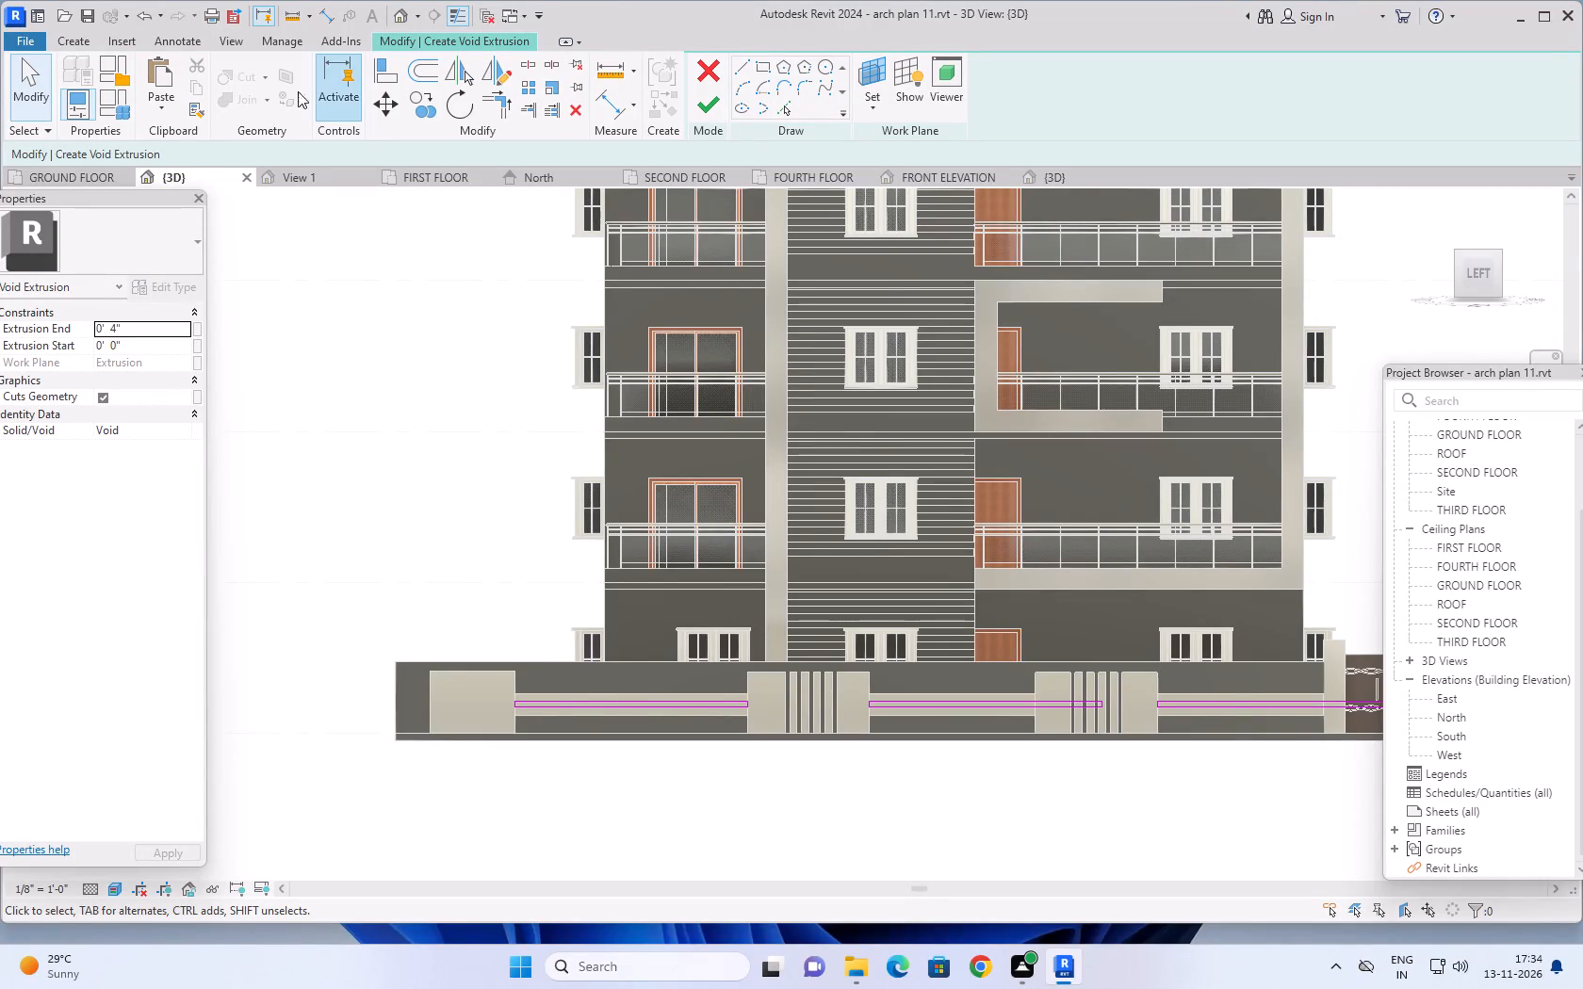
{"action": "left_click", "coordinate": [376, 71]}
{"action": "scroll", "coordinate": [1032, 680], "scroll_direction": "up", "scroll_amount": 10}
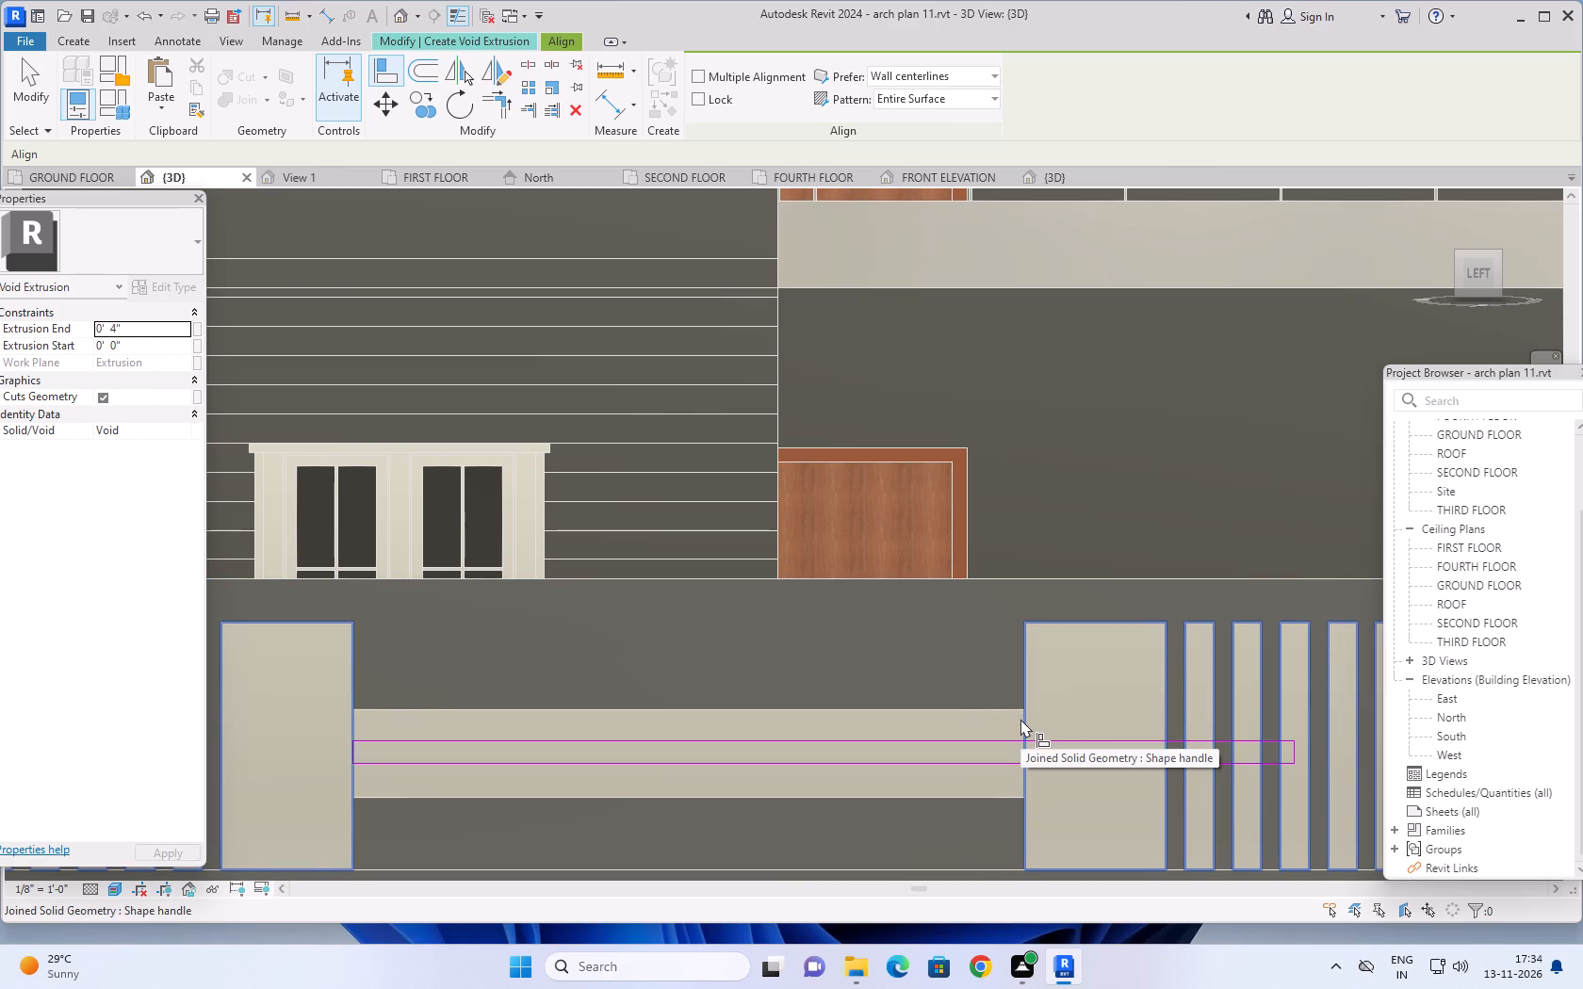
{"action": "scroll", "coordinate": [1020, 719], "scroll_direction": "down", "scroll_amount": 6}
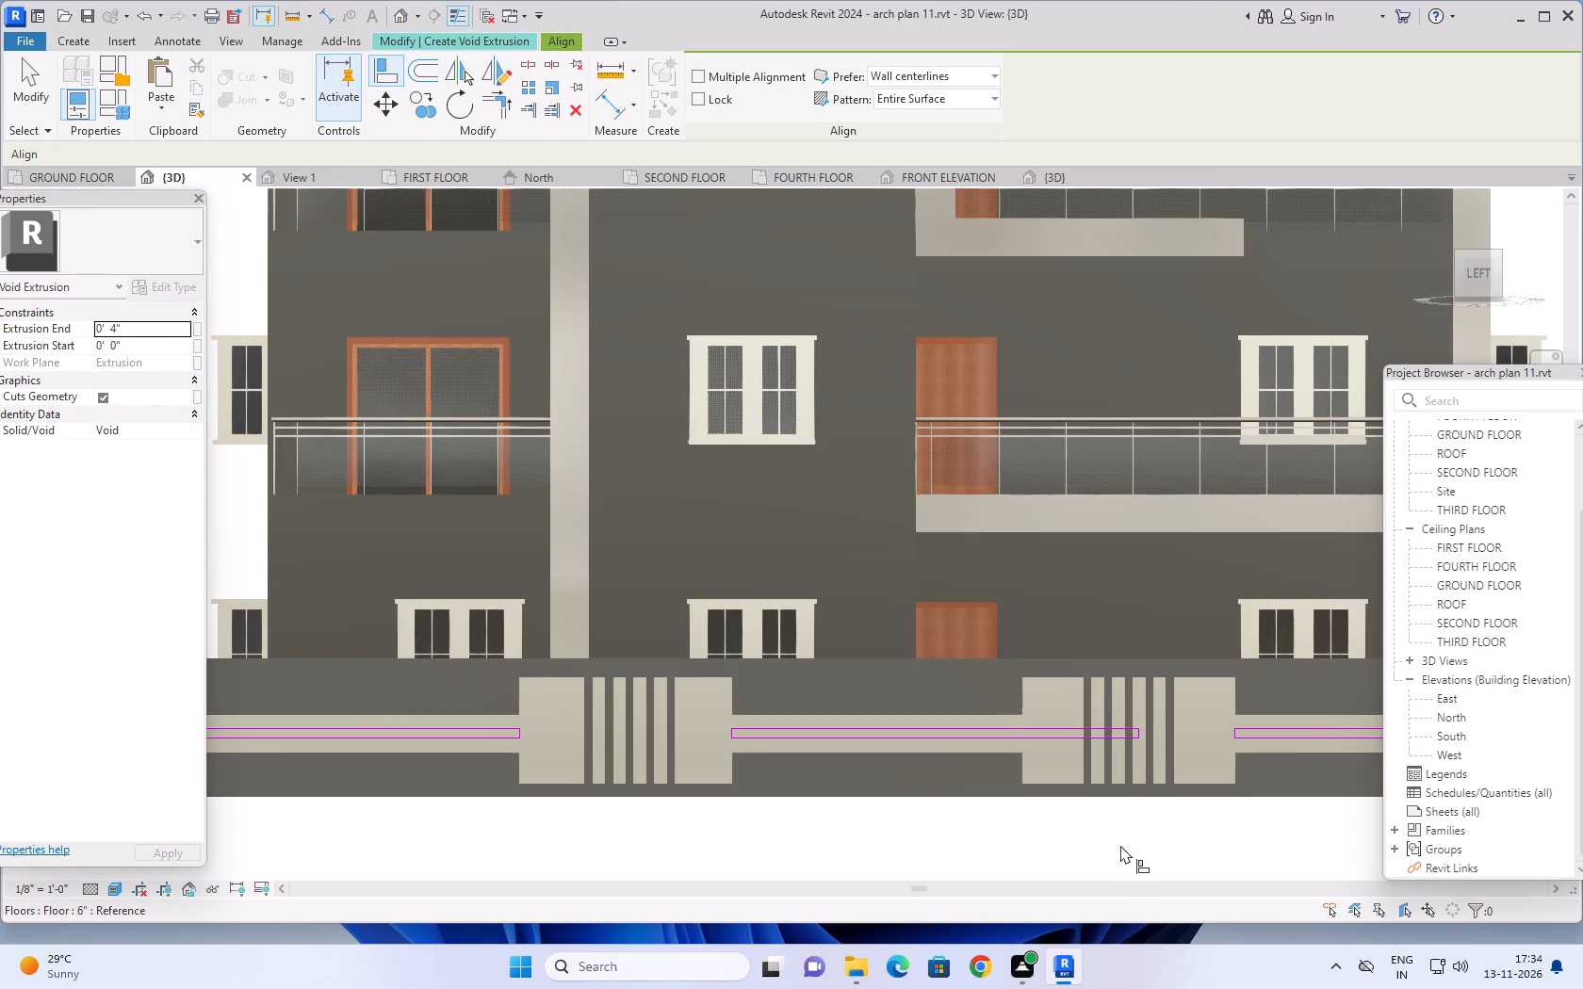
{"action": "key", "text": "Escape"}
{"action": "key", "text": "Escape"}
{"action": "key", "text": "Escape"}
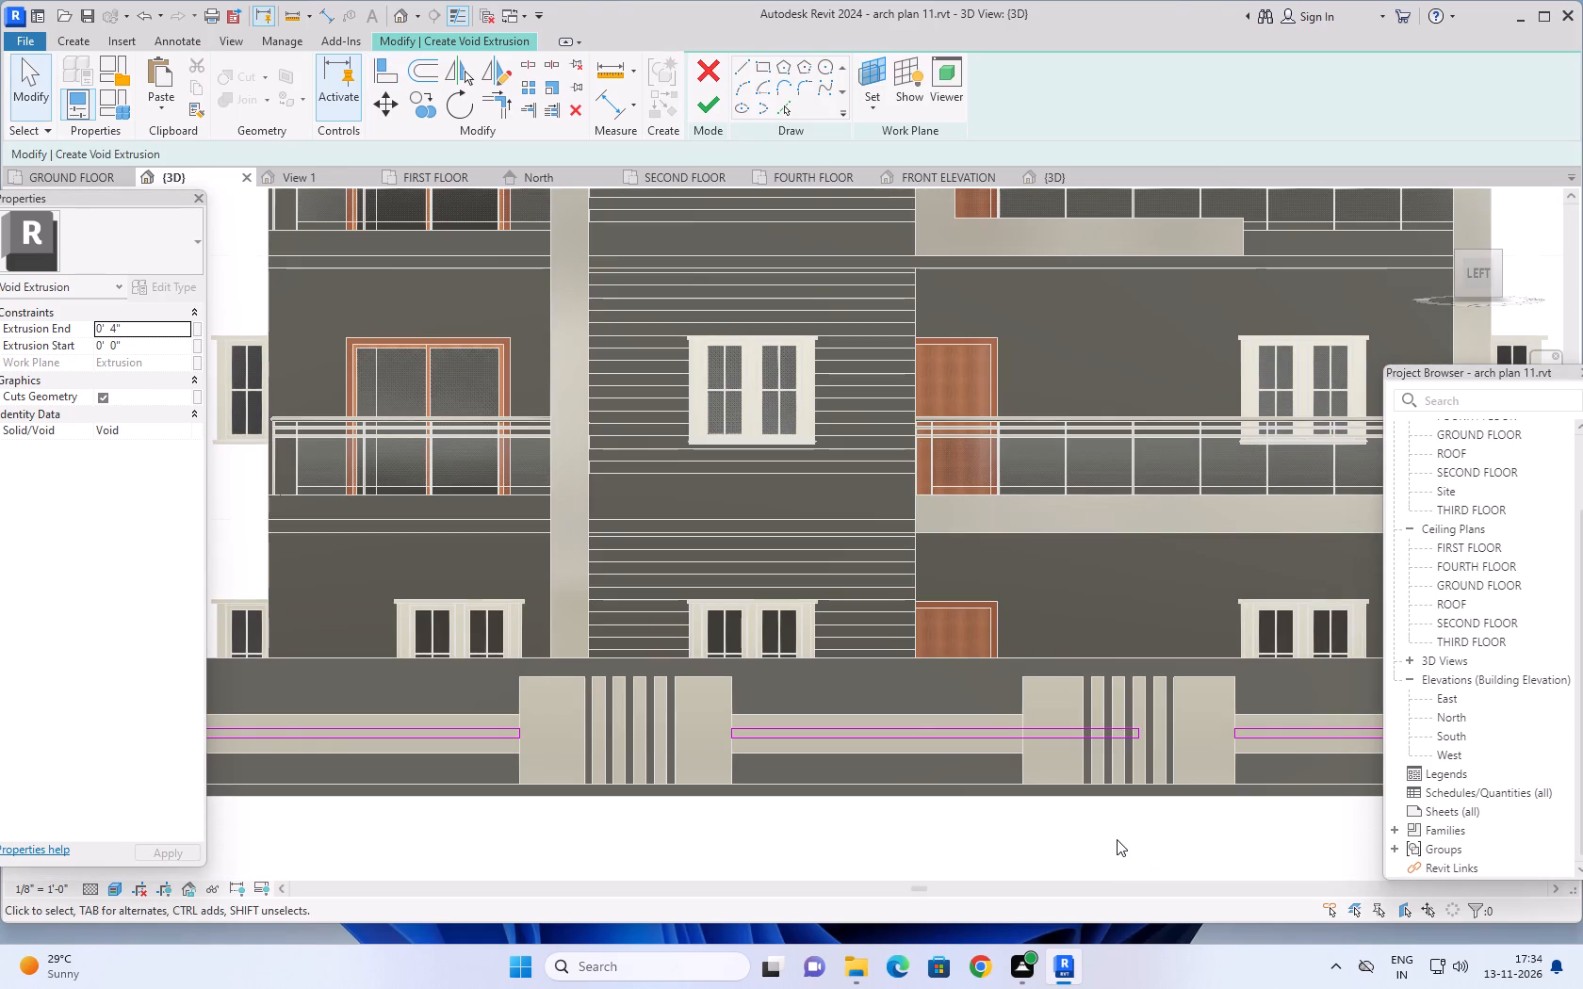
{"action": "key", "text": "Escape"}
Nudge the end line of the second band's thin rectangle back to the second grooved panel's near edge, making it about 11' 6 1/2" long.
{"action": "scroll", "coordinate": [1152, 759], "scroll_direction": "up", "scroll_amount": 7}
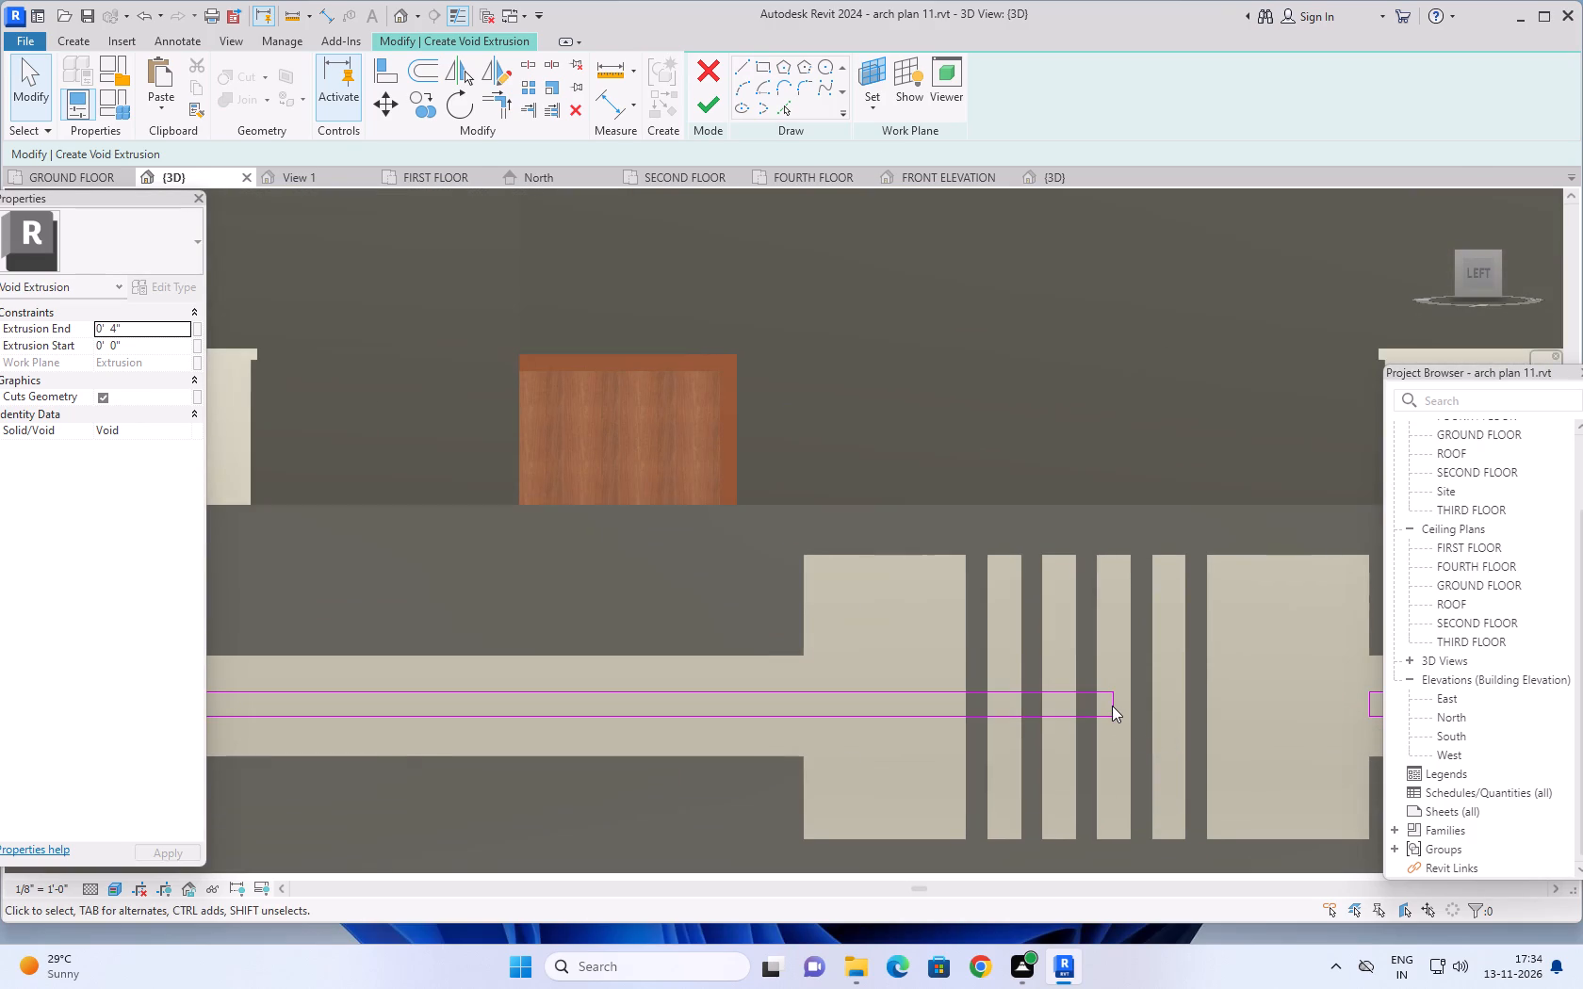
{"action": "left_click", "coordinate": [1112, 703]}
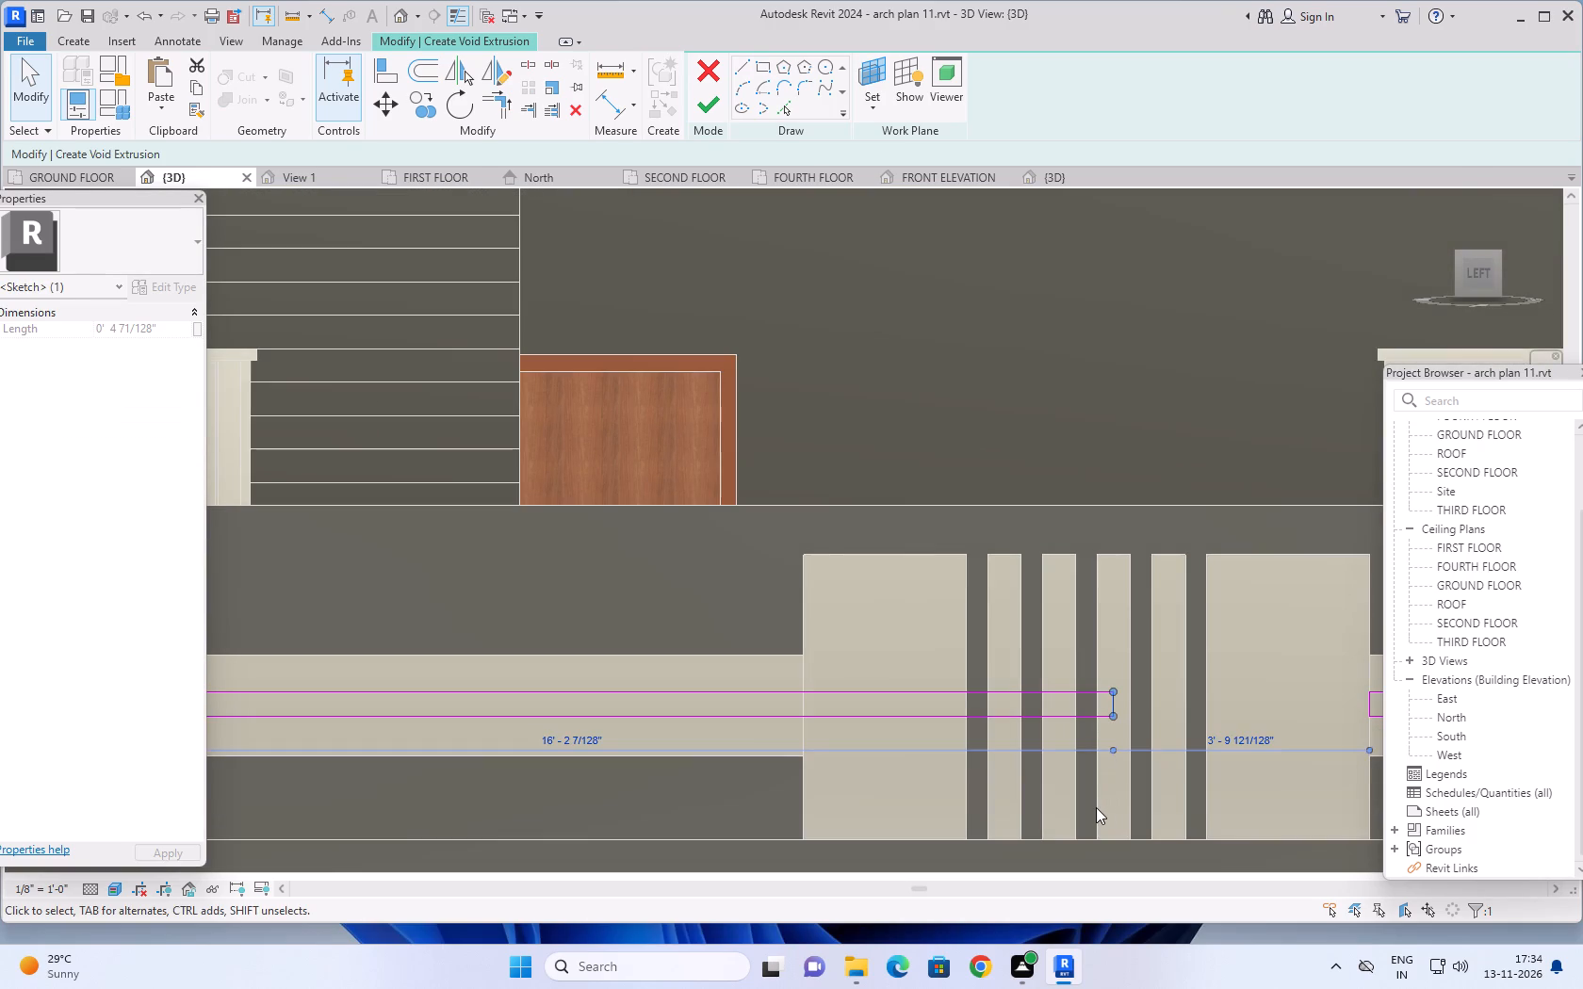
{"action": "key", "text": "Left"}
{"action": "key", "text": "Left"}
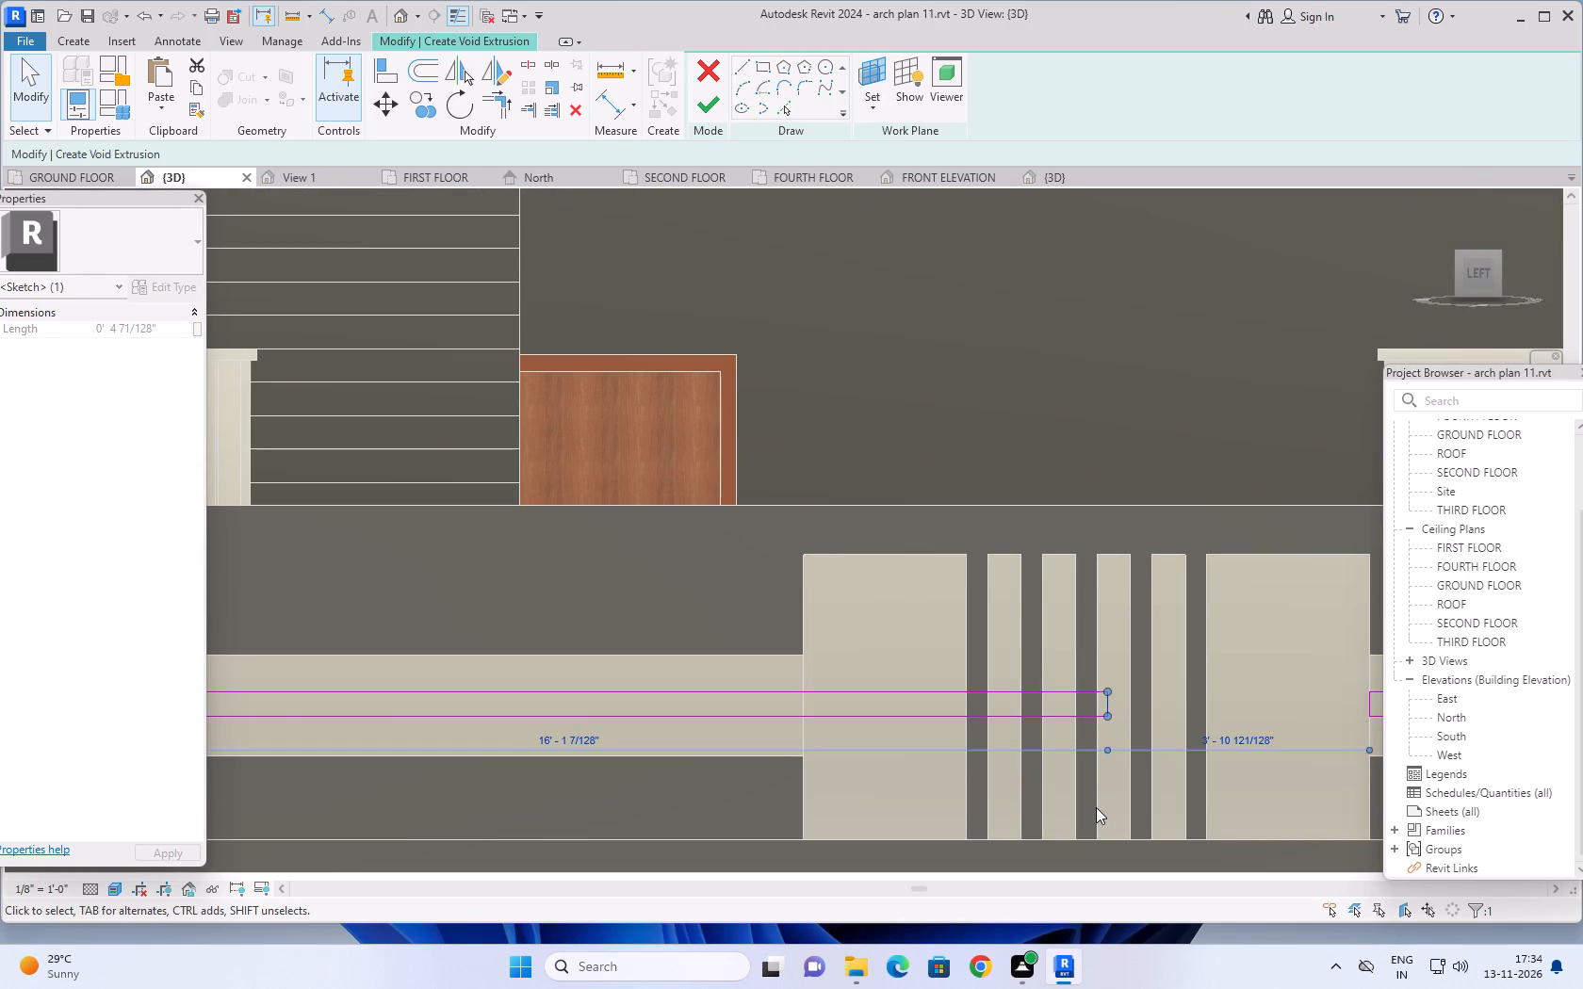
{"action": "key", "text": "Left"}
{"action": "key", "text": "Left"}
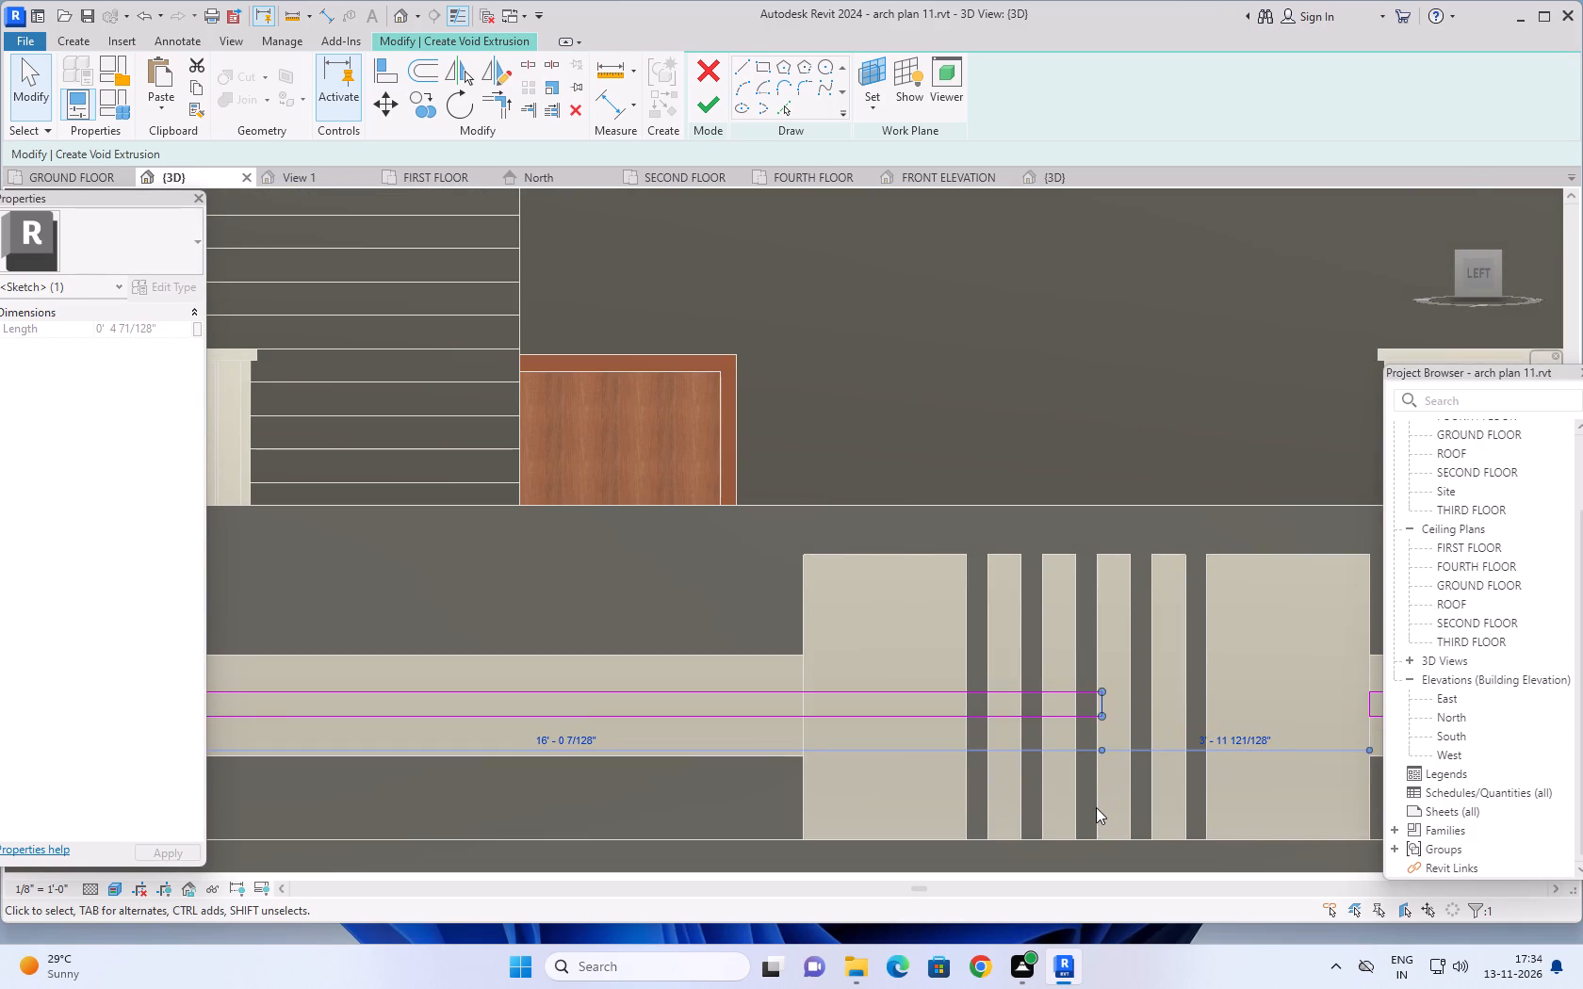
{"action": "key", "text": "Left"}
{"action": "key", "text": "Left"}
{"action": "key", "text": "Left"}
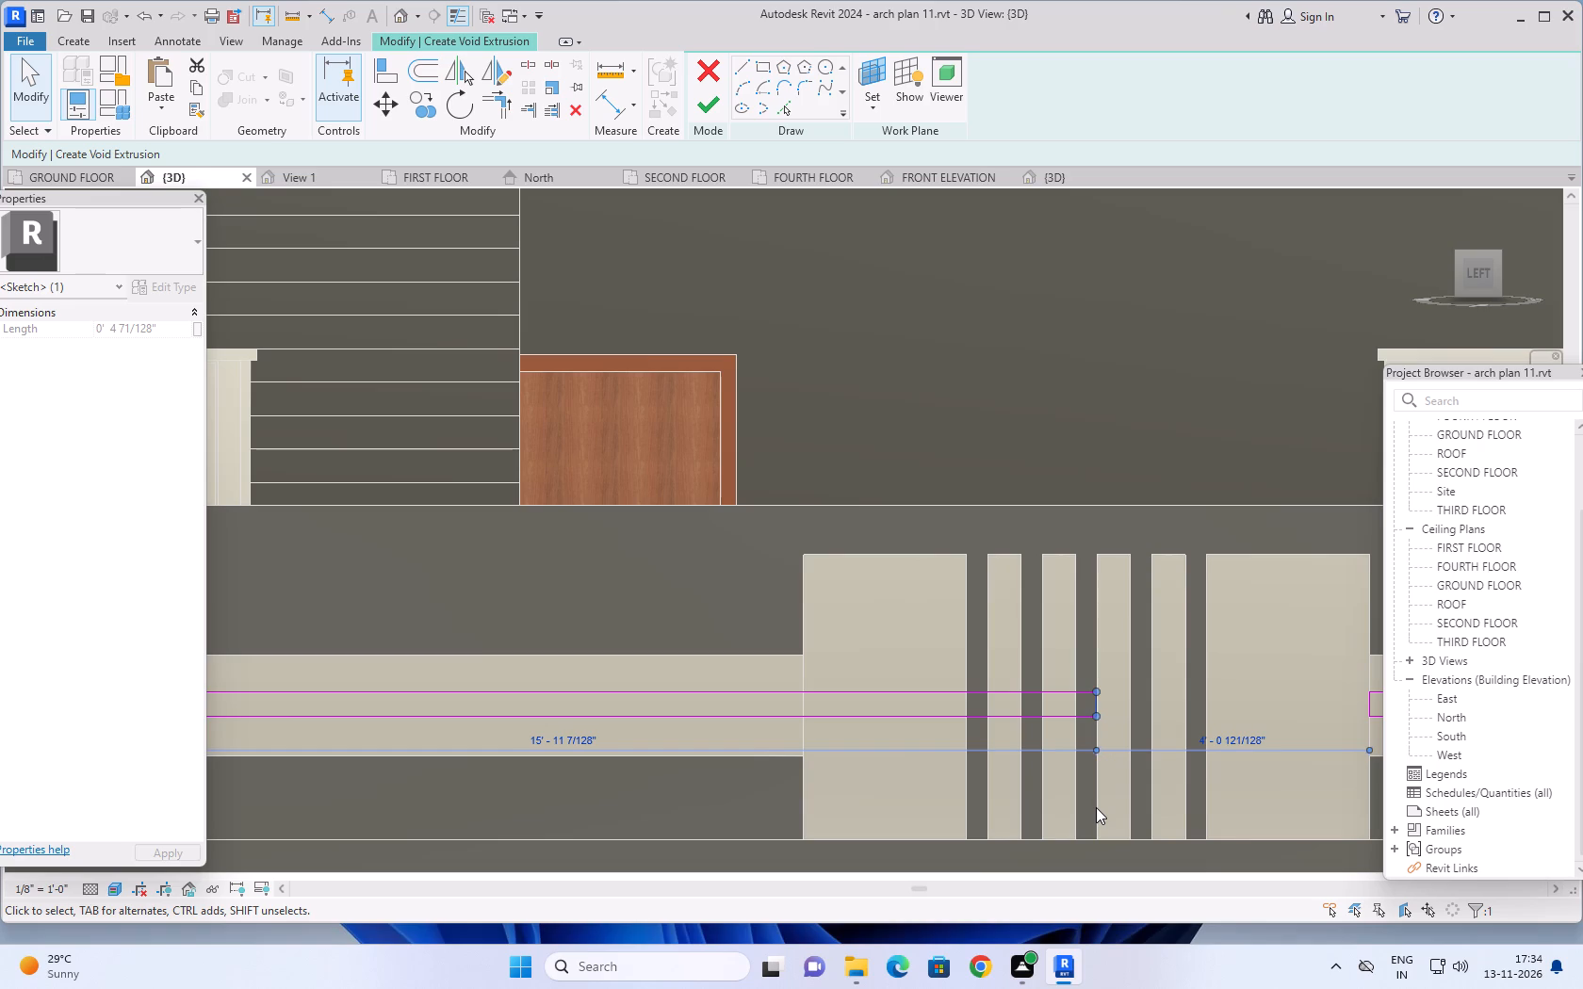
{"action": "key", "text": "Left"}
{"action": "key", "text": "Left"}
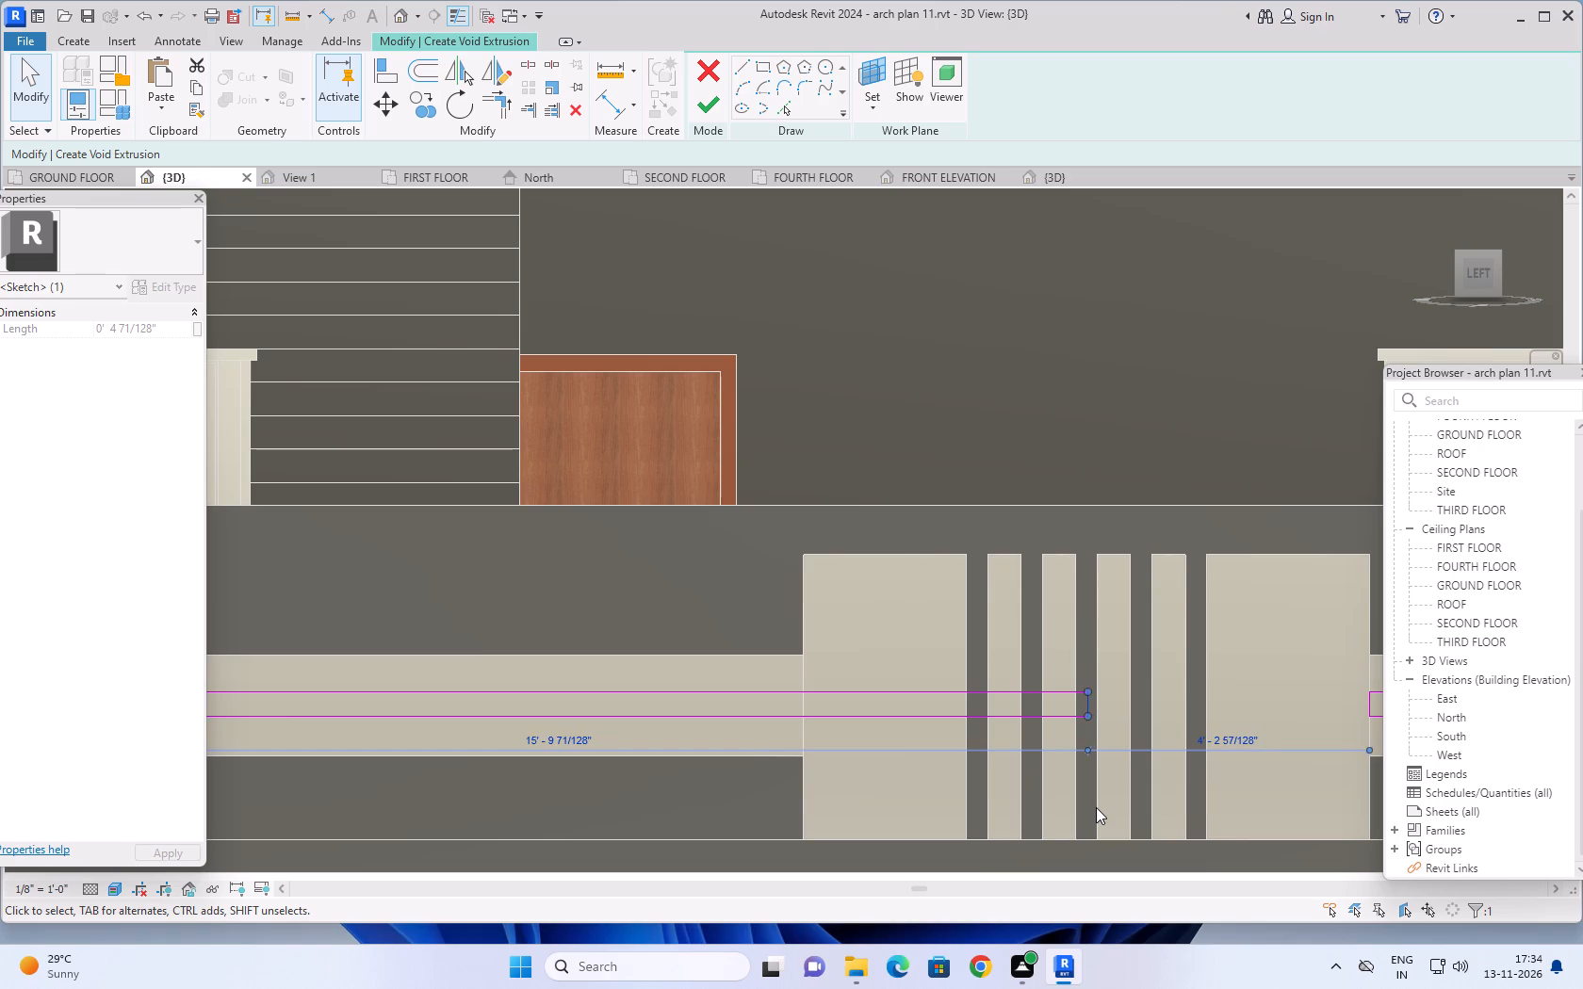
{"action": "key", "text": "Left"}
{"action": "key", "text": "Left"}
{"action": "key", "text": "Left"}
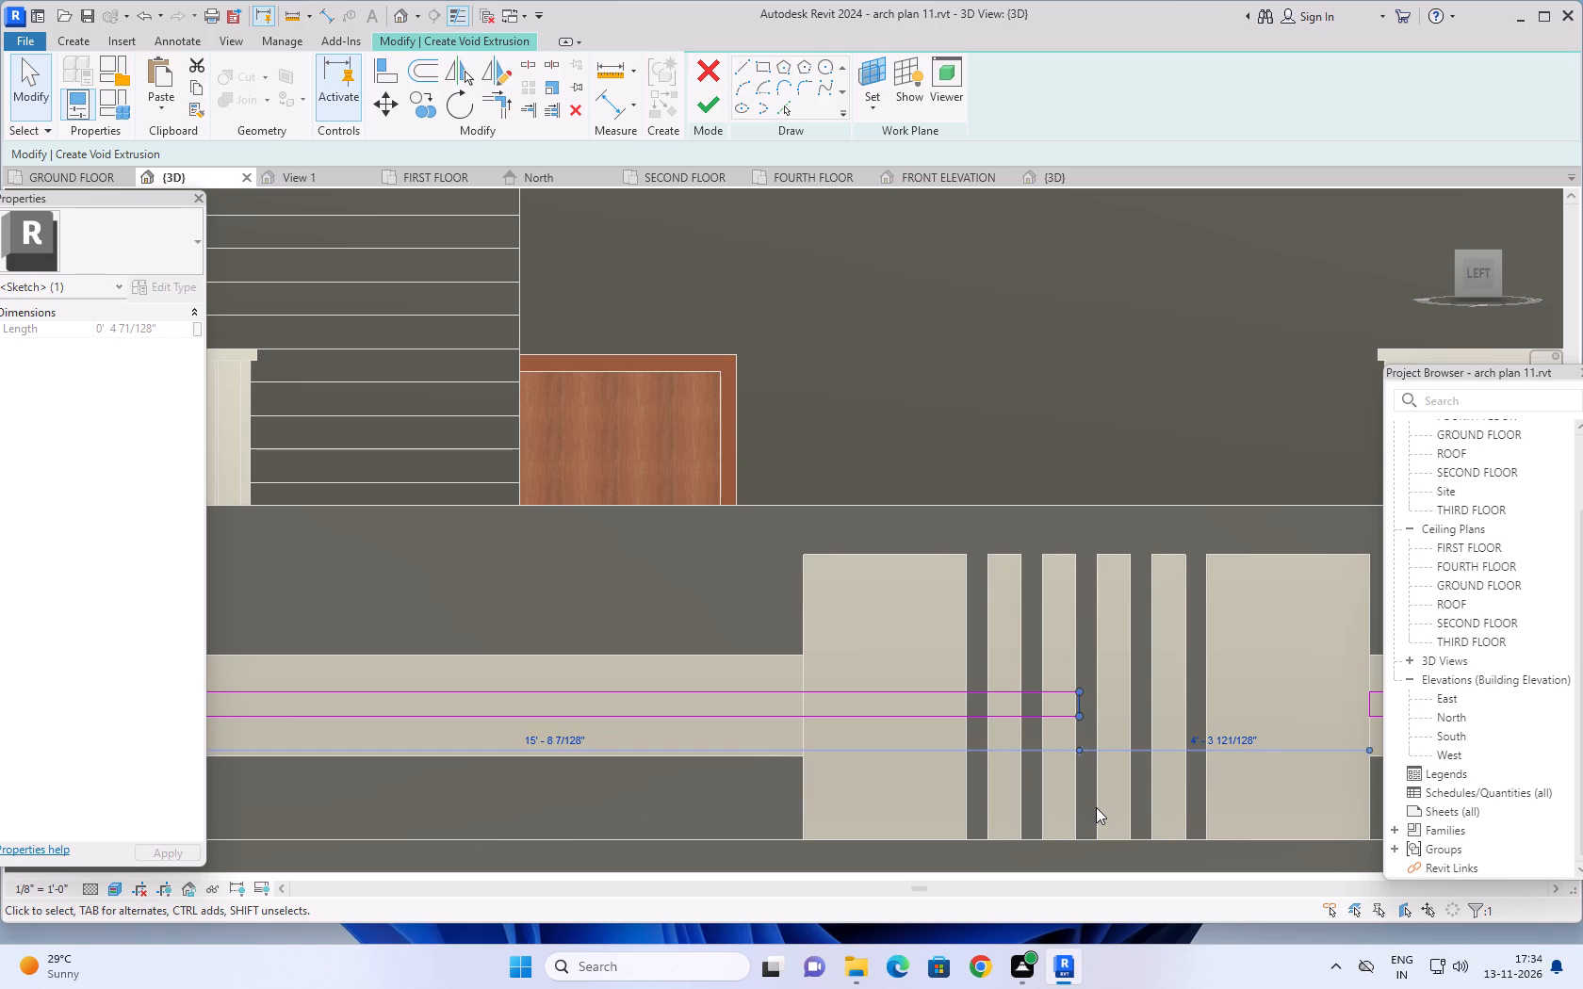
{"action": "key", "text": "Left"}
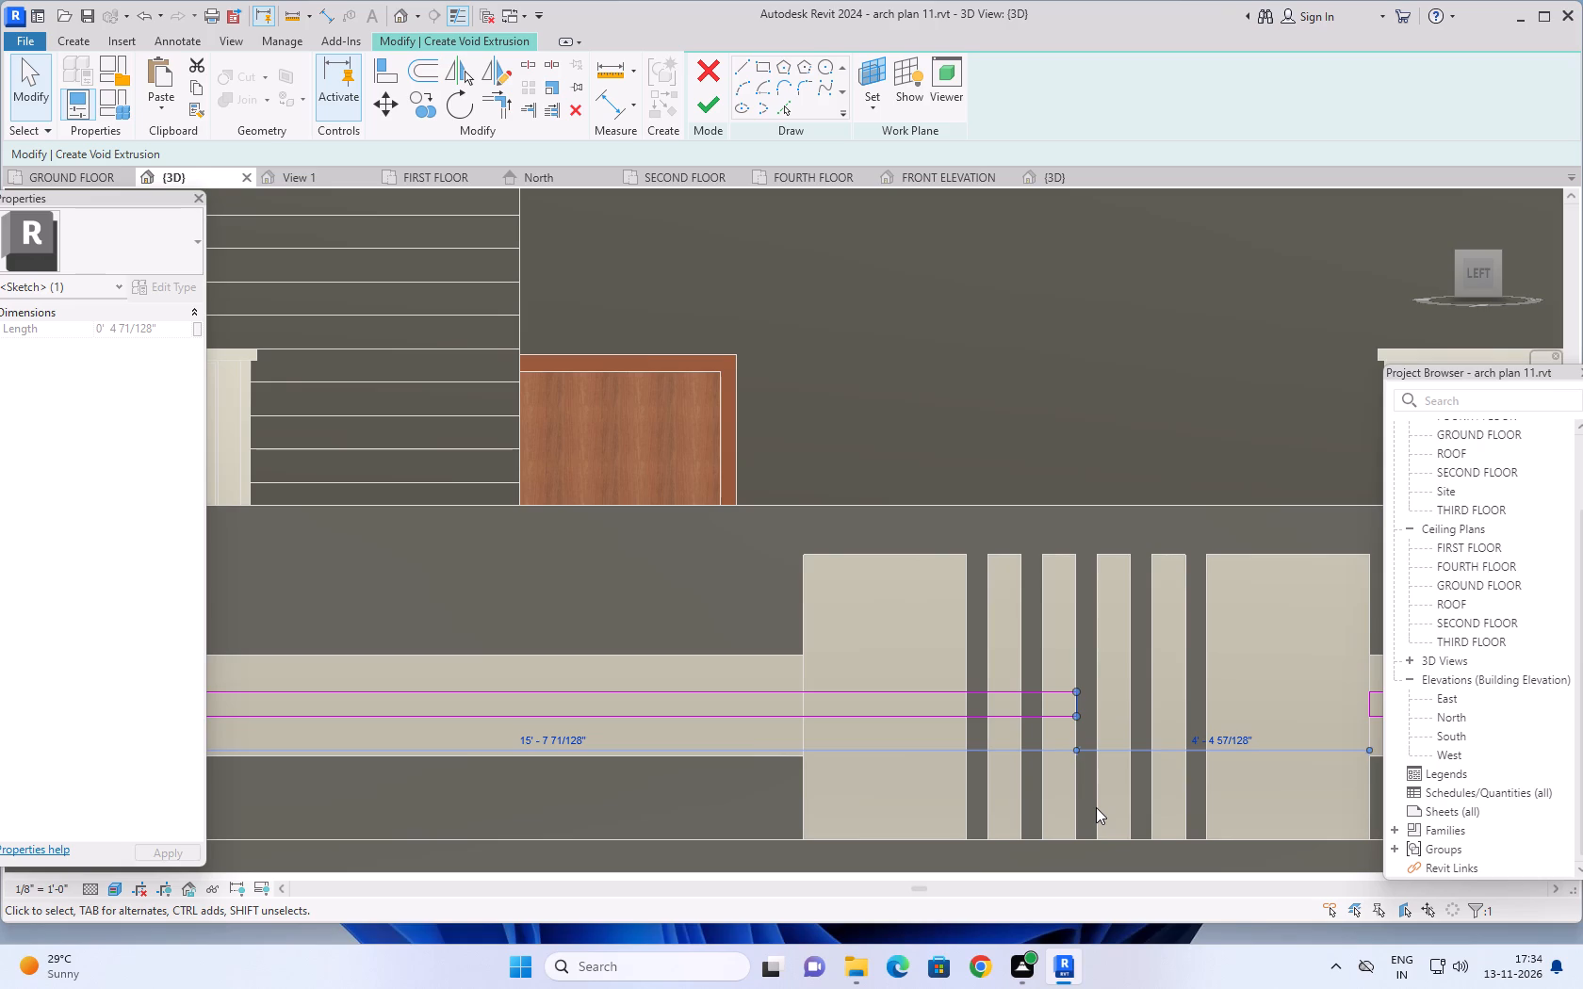
{"action": "key", "text": "Left"}
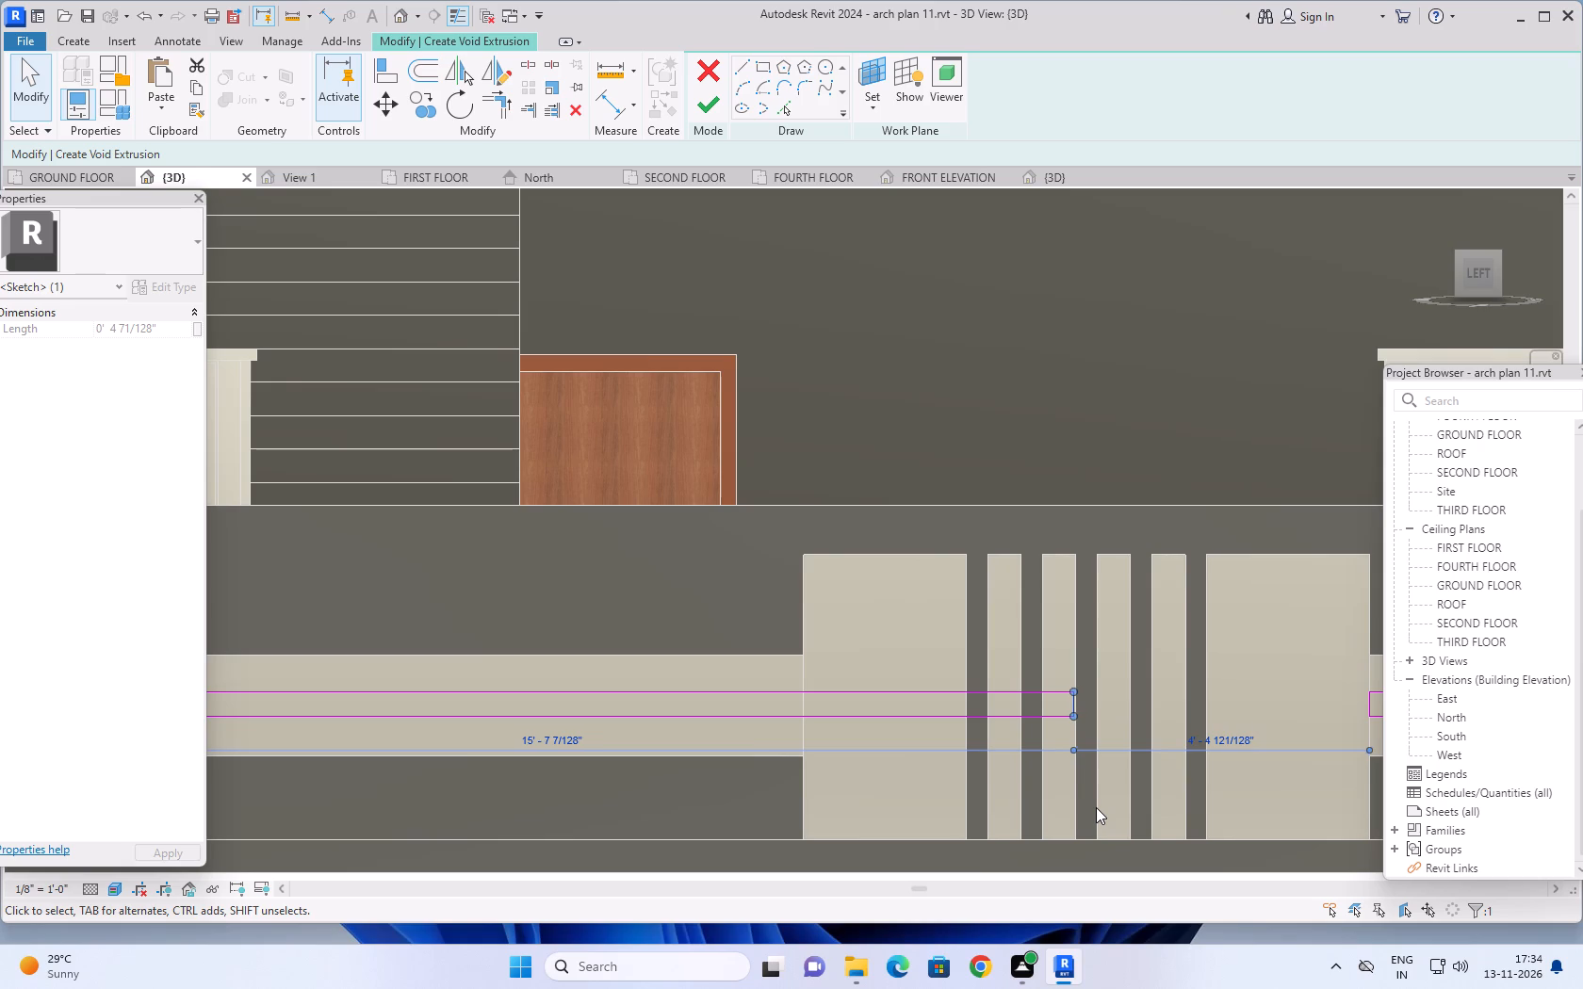
{"action": "key", "text": "Left"}
{"action": "key", "text": "Left"}
{"action": "key", "text": "Left"}
{"action": "key", "text": "Left"}
{"action": "key", "text": "Left"}
{"action": "key", "text": "Left"}
{"action": "key", "text": "Left"}
{"action": "key", "text": "Left"}
{"action": "key", "text": "Left"}
{"action": "key", "text": "Left"}
{"action": "key", "text": "Left"}
{"action": "key", "text": "Left"}
{"action": "key", "text": "Left"}
{"action": "key", "text": "Left"}
{"action": "key", "text": "Left"}
{"action": "key", "text": "Left"}
{"action": "key", "text": "Left"}
{"action": "key", "text": "Left"}
{"action": "key", "text": "Left"}
{"action": "key", "text": "Left"}
{"action": "key", "text": "Left"}
{"action": "key", "text": "Left"}
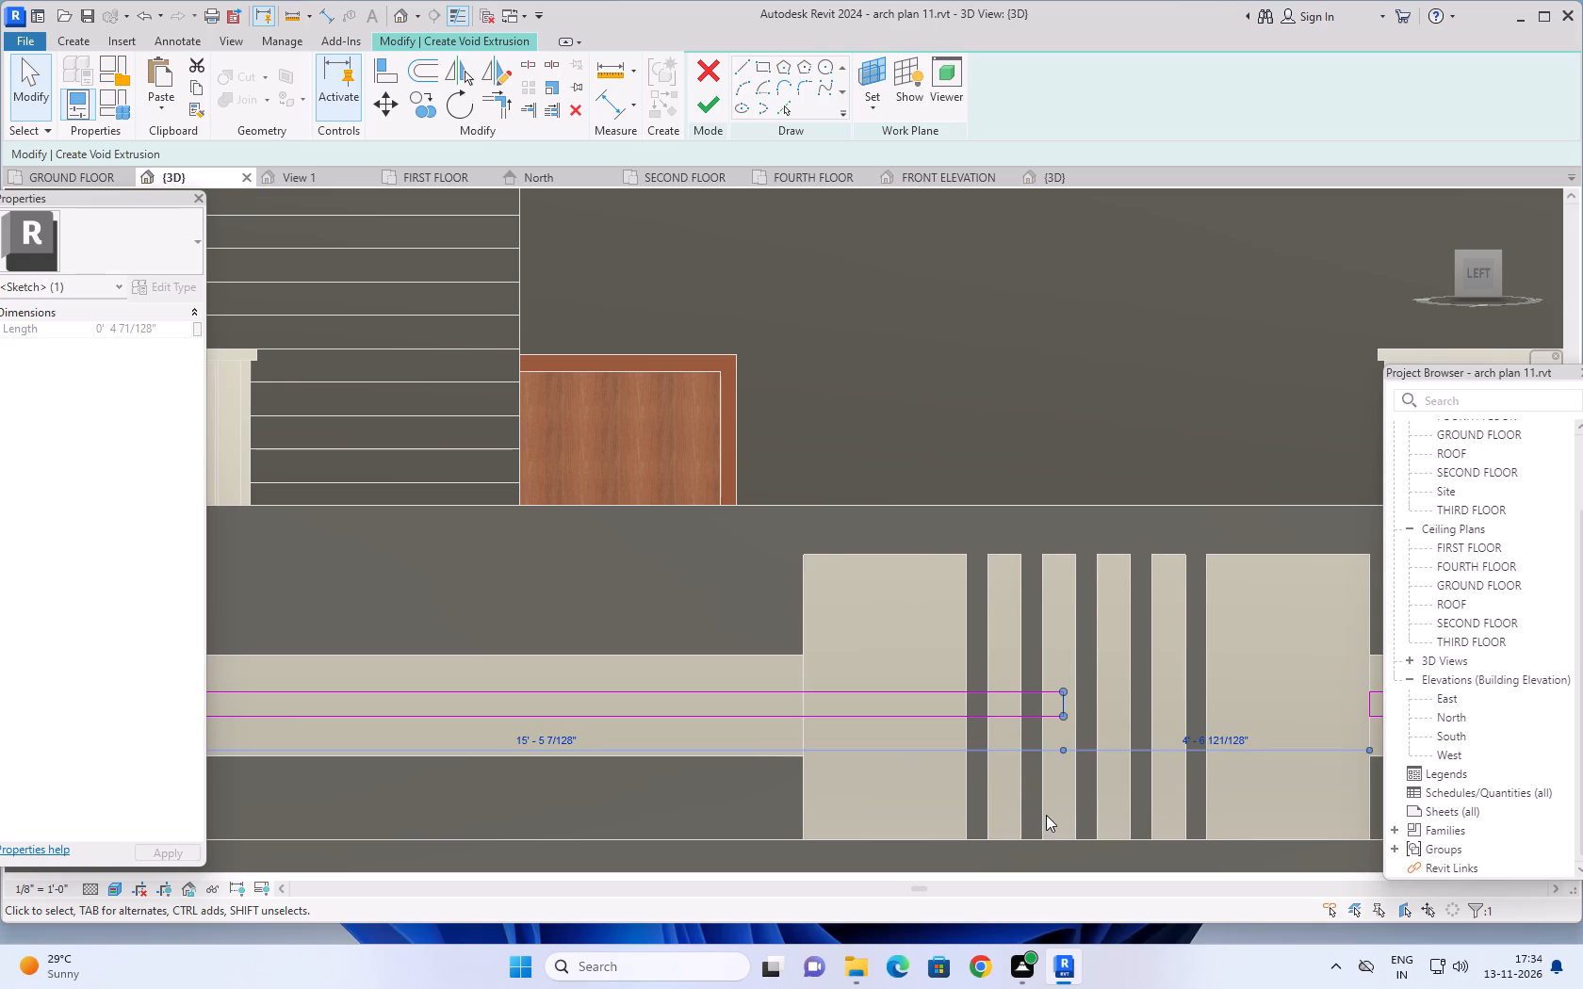
{"action": "key", "text": "Left"}
{"action": "key", "text": "Left"}
{"action": "key", "text": "Left"}
{"action": "key", "text": "Left"}
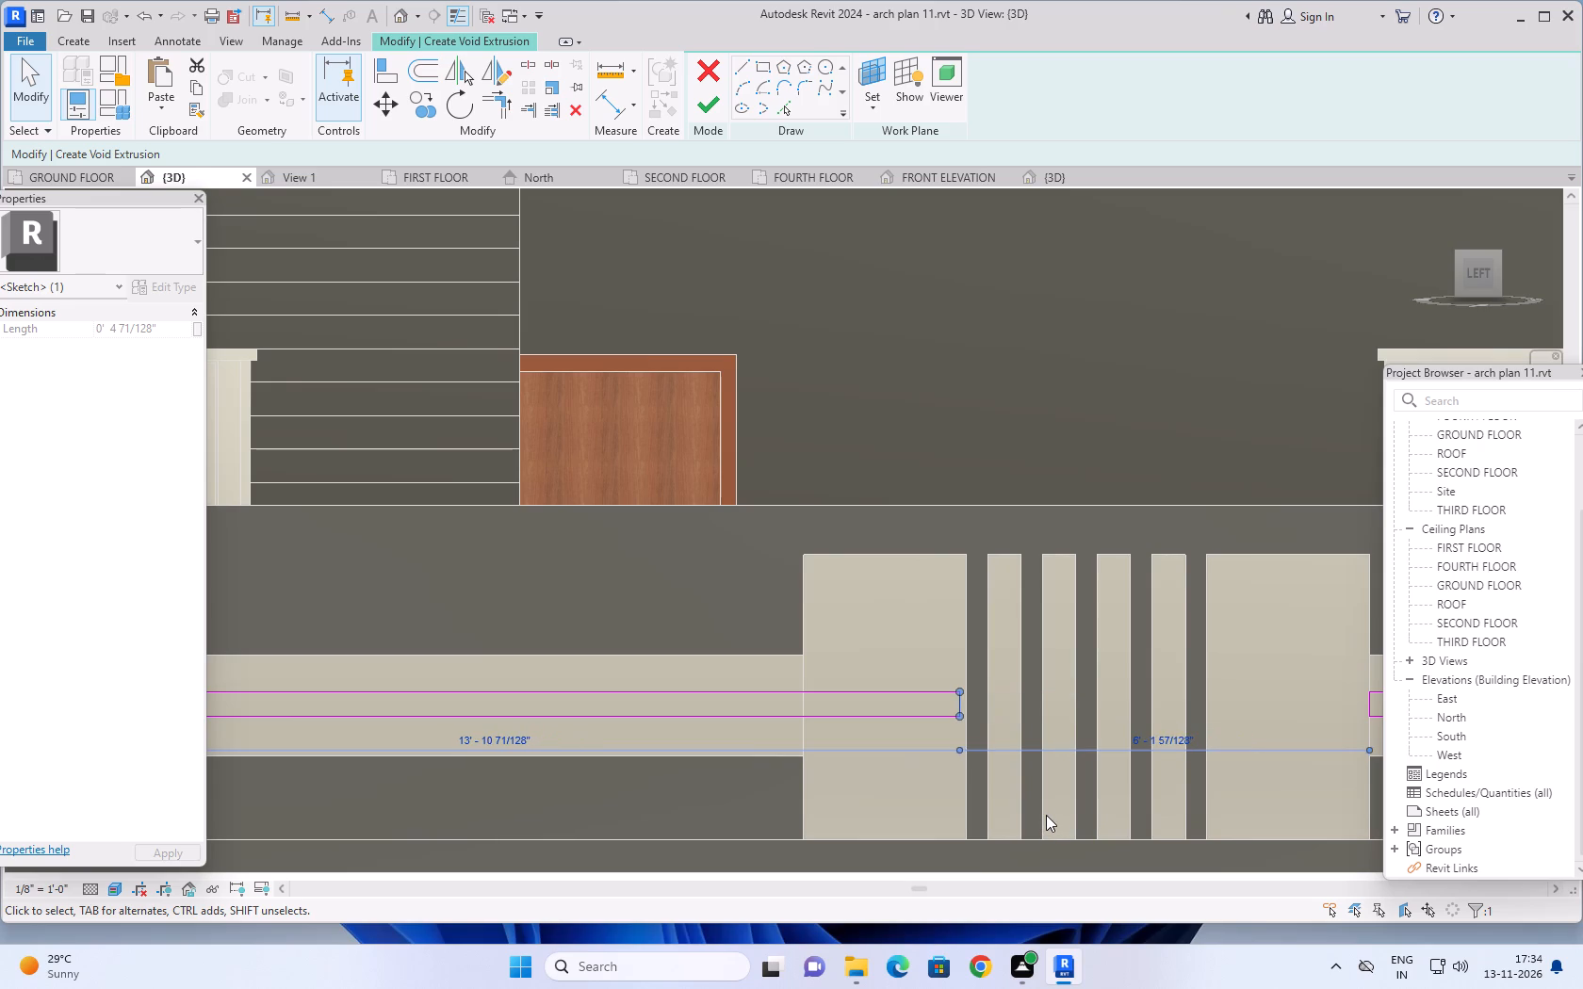
{"action": "key", "text": "Left"}
{"action": "key", "text": "Left"}
{"action": "key", "text": "Left"}
{"action": "key", "text": "Left"}
{"action": "key", "text": "Left"}
{"action": "key", "text": "Left"}
{"action": "key", "text": "Left"}
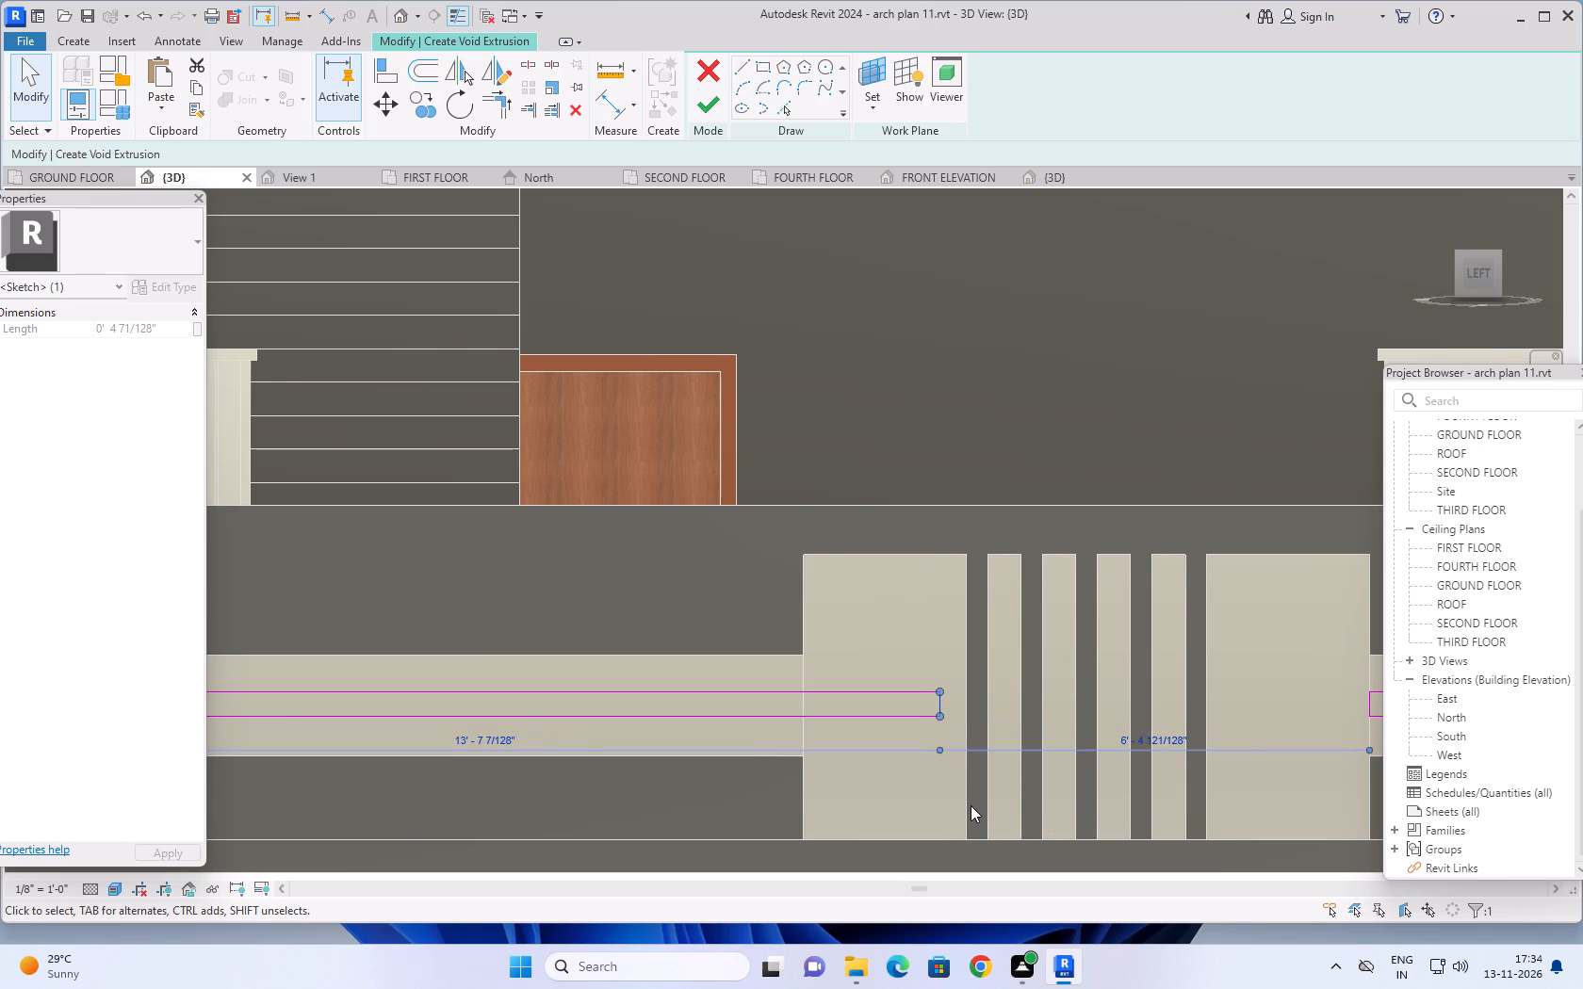
{"action": "key", "text": "Left"}
{"action": "key", "text": "Left"}
{"action": "key", "text": "Left"}
{"action": "key", "text": "Left"}
{"action": "key", "text": "Left"}
{"action": "key", "text": "Left"}
{"action": "key", "text": "Left"}
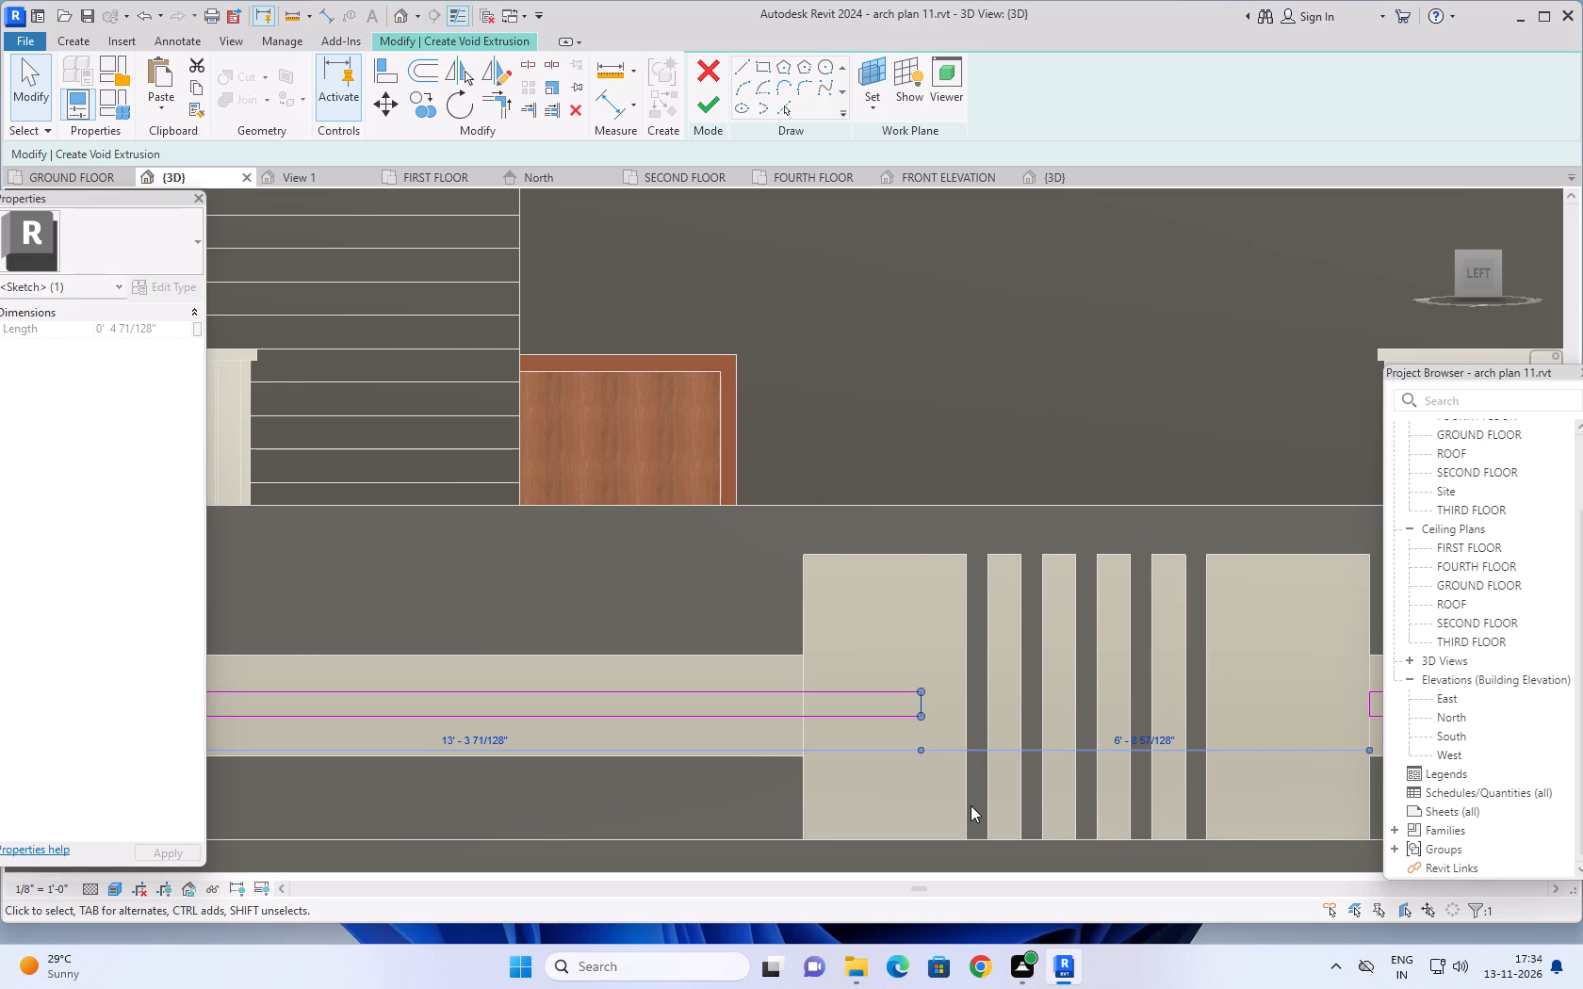
{"action": "key", "text": "Left"}
{"action": "key", "text": "Left"}
{"action": "key", "text": "Left"}
{"action": "key", "text": "Left"}
{"action": "key", "text": "Left"}
{"action": "key", "text": "Left"}
{"action": "key", "text": "Left"}
{"action": "key", "text": "Left"}
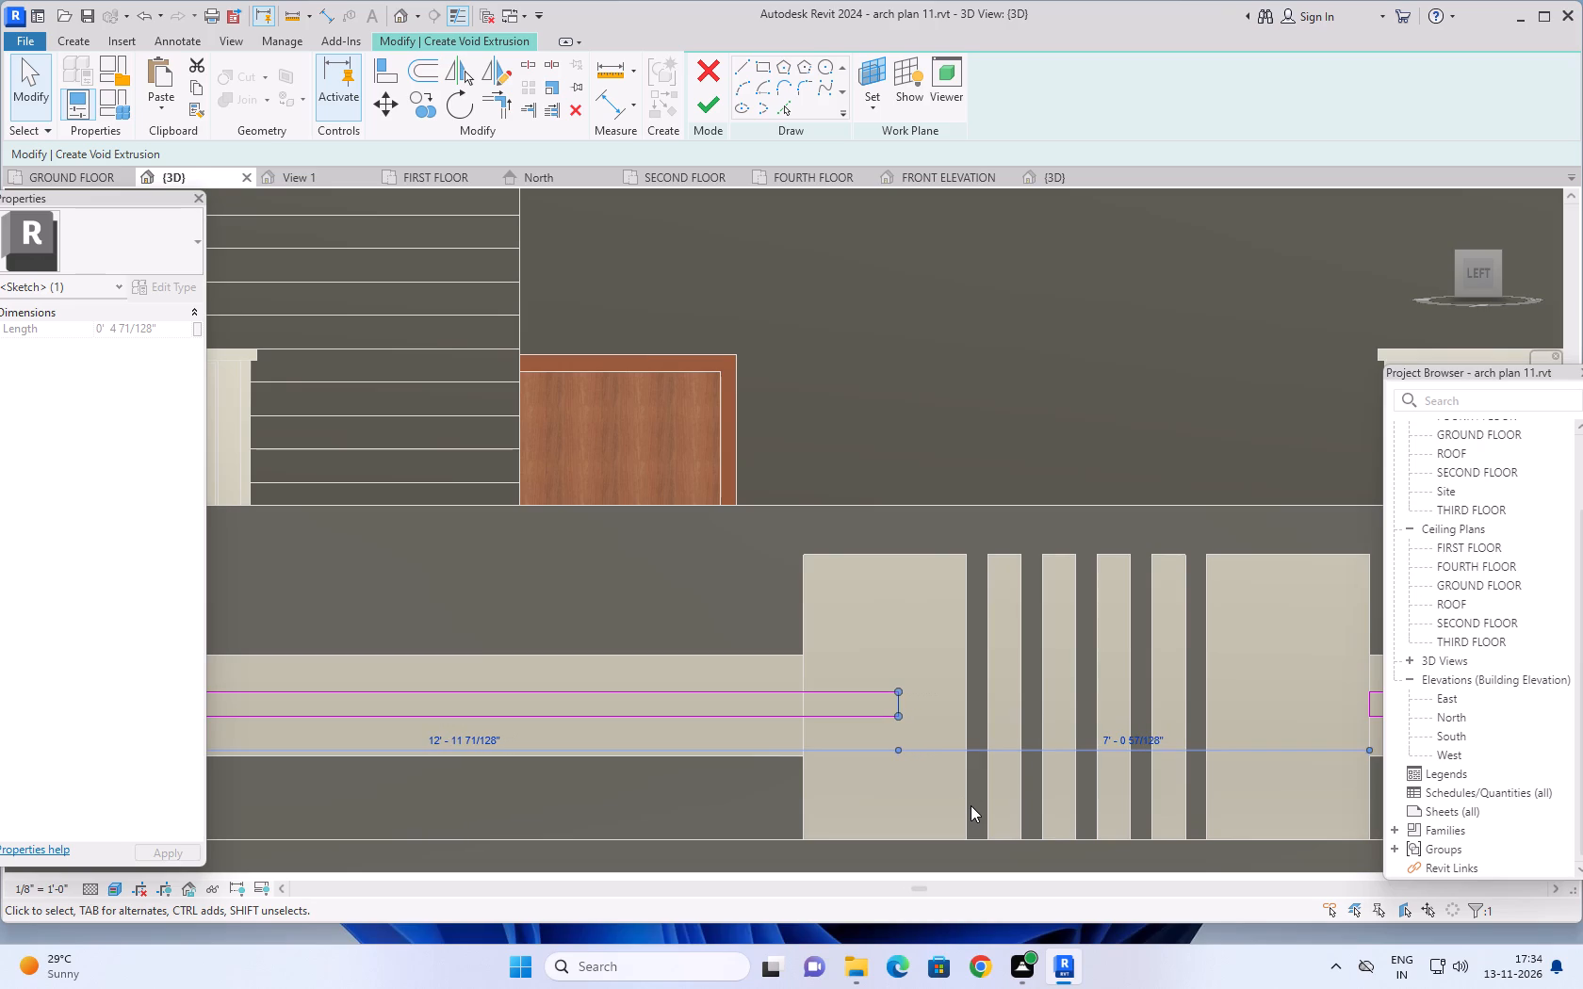
{"action": "key", "text": "Left"}
{"action": "key", "text": "Left"}
{"action": "key", "text": "Left"}
{"action": "key", "text": "Left"}
{"action": "key", "text": "Left"}
{"action": "key", "text": "Left"}
{"action": "key", "text": "Left"}
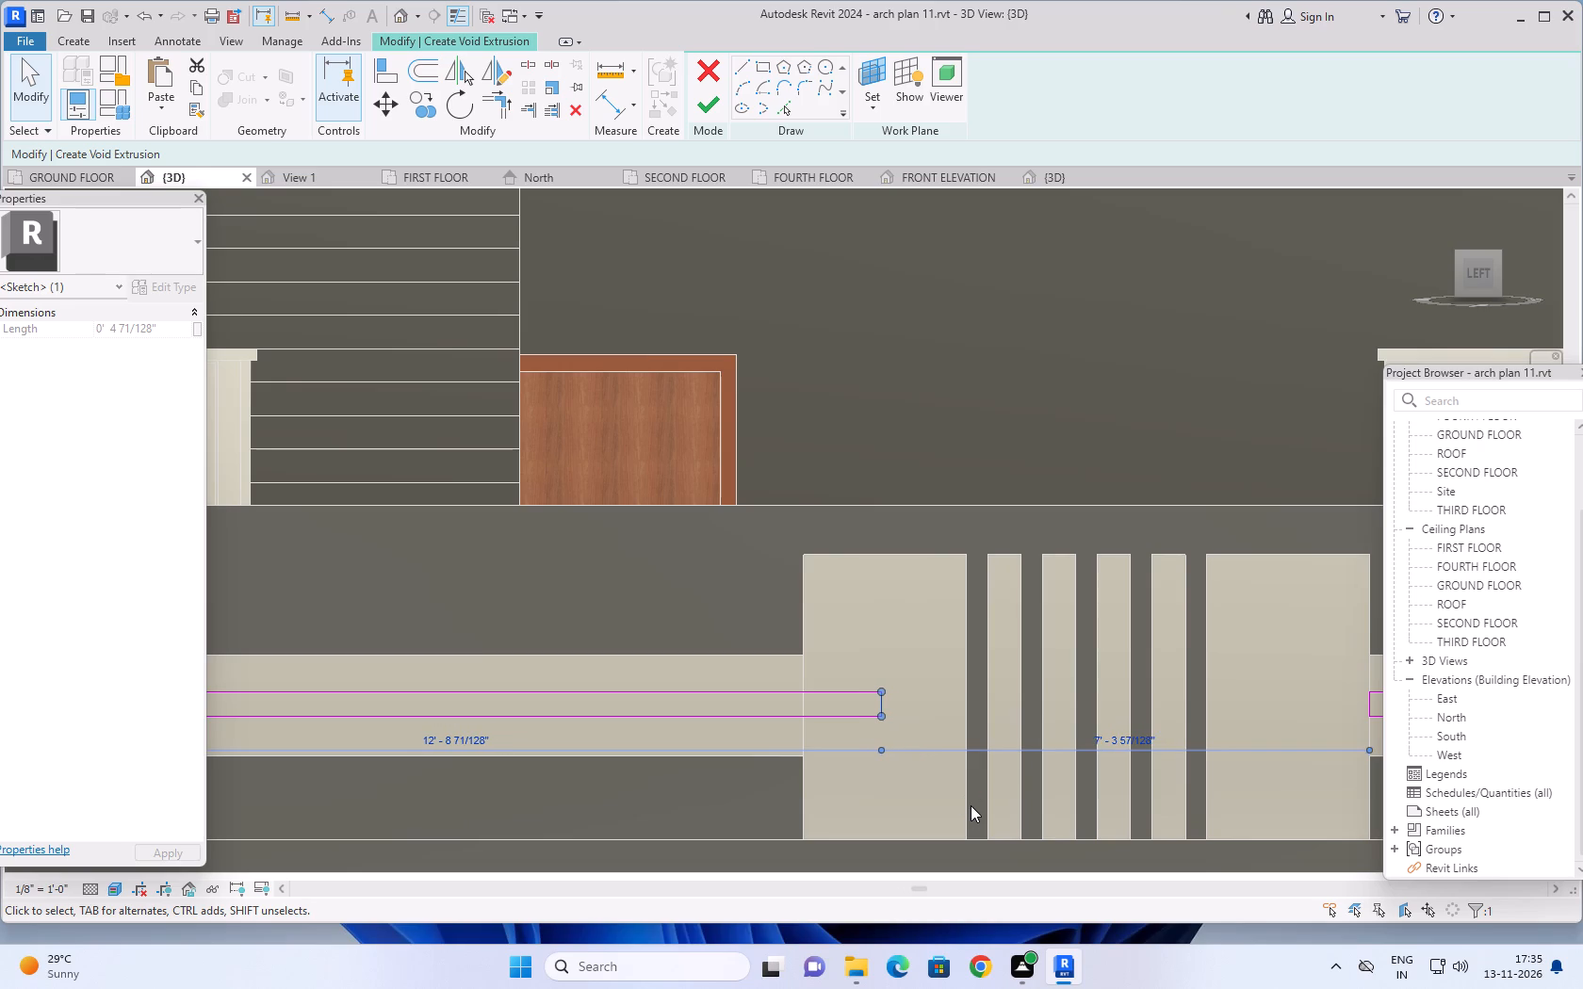
{"action": "key", "text": "Left"}
{"action": "key", "text": "Left"}
{"action": "key", "text": "Left"}
{"action": "key", "text": "Left"}
{"action": "key", "text": "Left"}
{"action": "key", "text": "Left"}
{"action": "key", "text": "Left"}
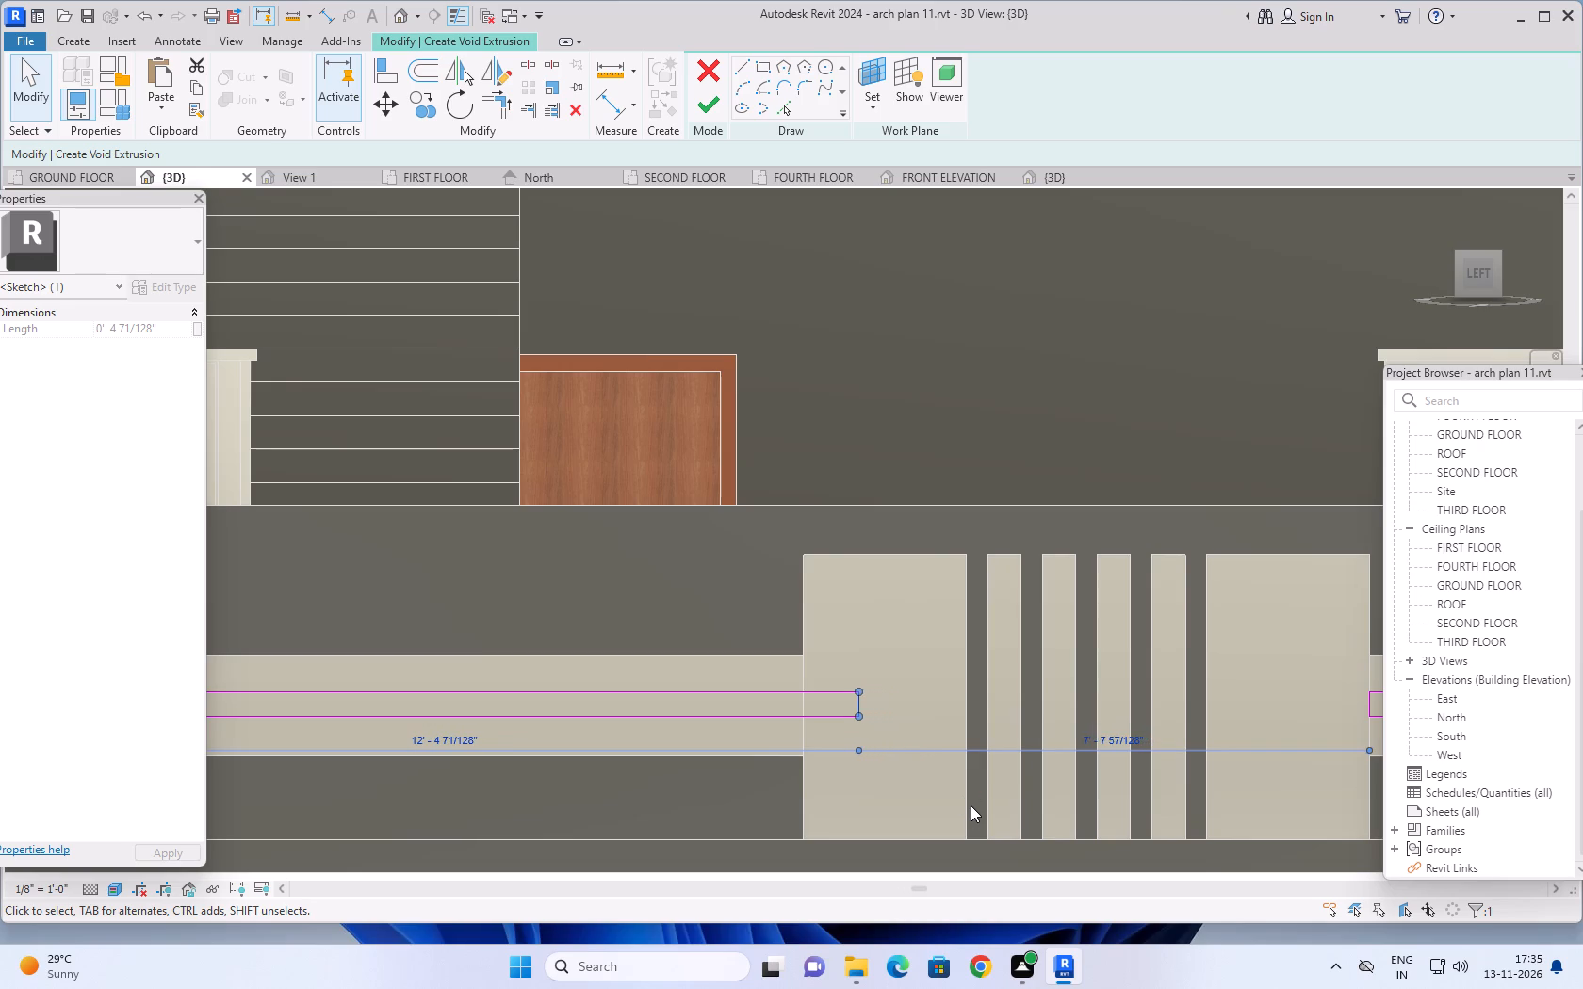
{"action": "key", "text": "Left"}
{"action": "key", "text": "Left"}
{"action": "key", "text": "Left"}
{"action": "key", "text": "Left"}
{"action": "key", "text": "Left"}
{"action": "key", "text": "Left"}
{"action": "key", "text": "Left"}
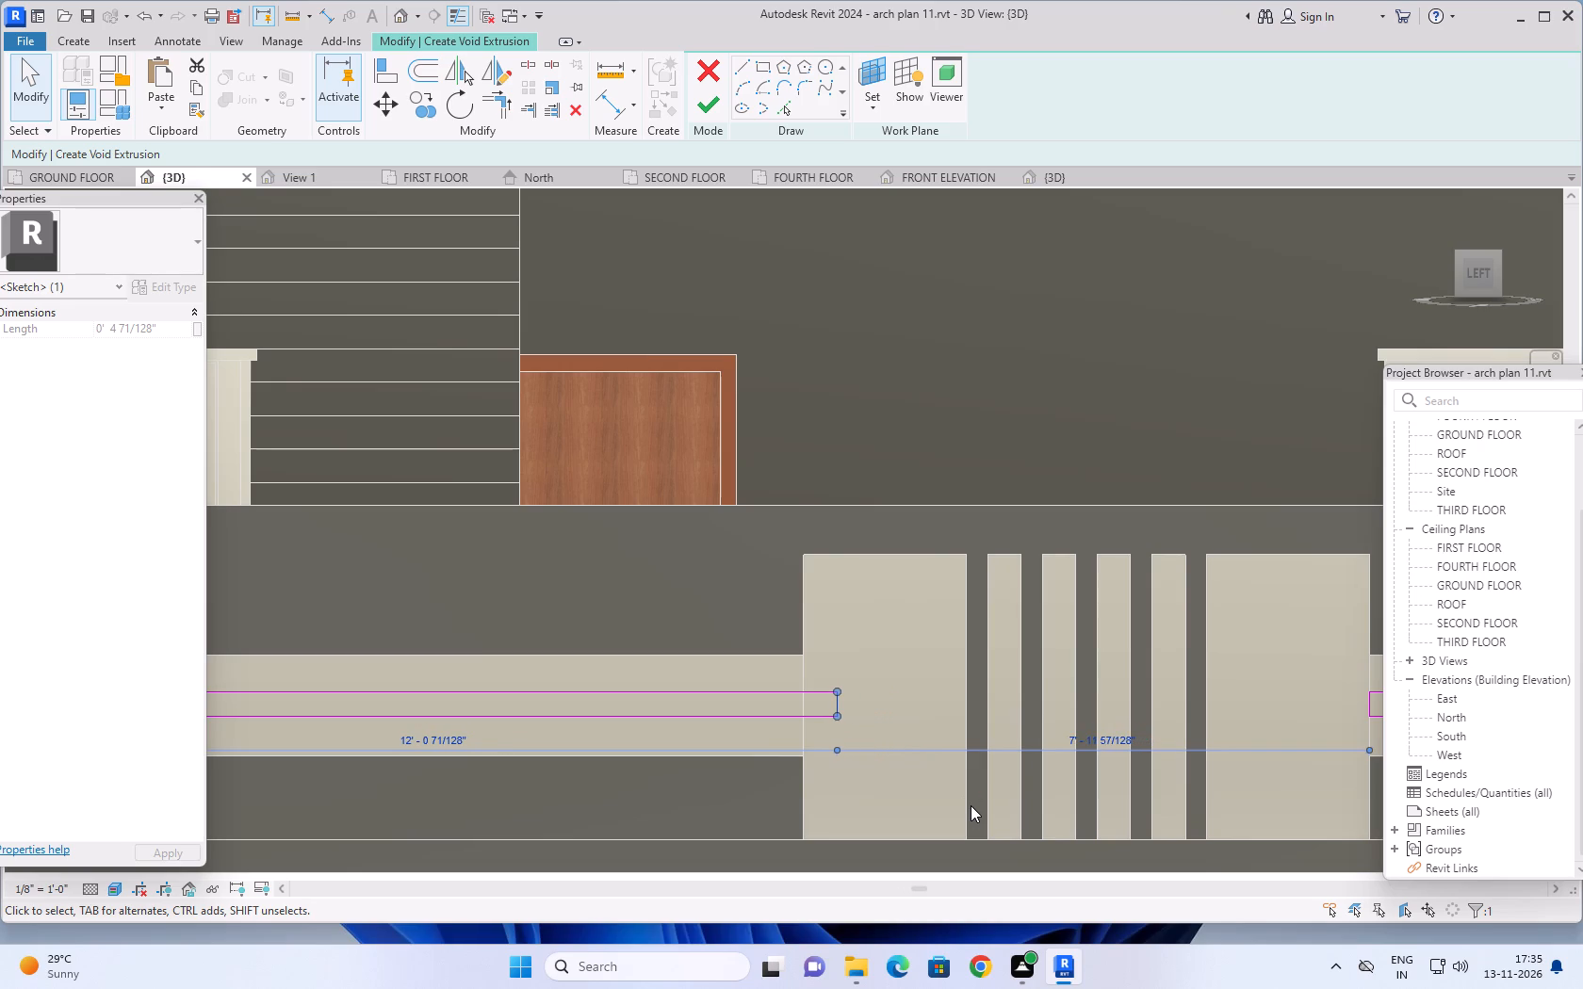
{"action": "key", "text": "Left"}
{"action": "key", "text": "Left"}
{"action": "key", "text": "Left"}
{"action": "key", "text": "Left"}
{"action": "key", "text": "Left"}
{"action": "key", "text": "Left"}
{"action": "key", "text": "Left"}
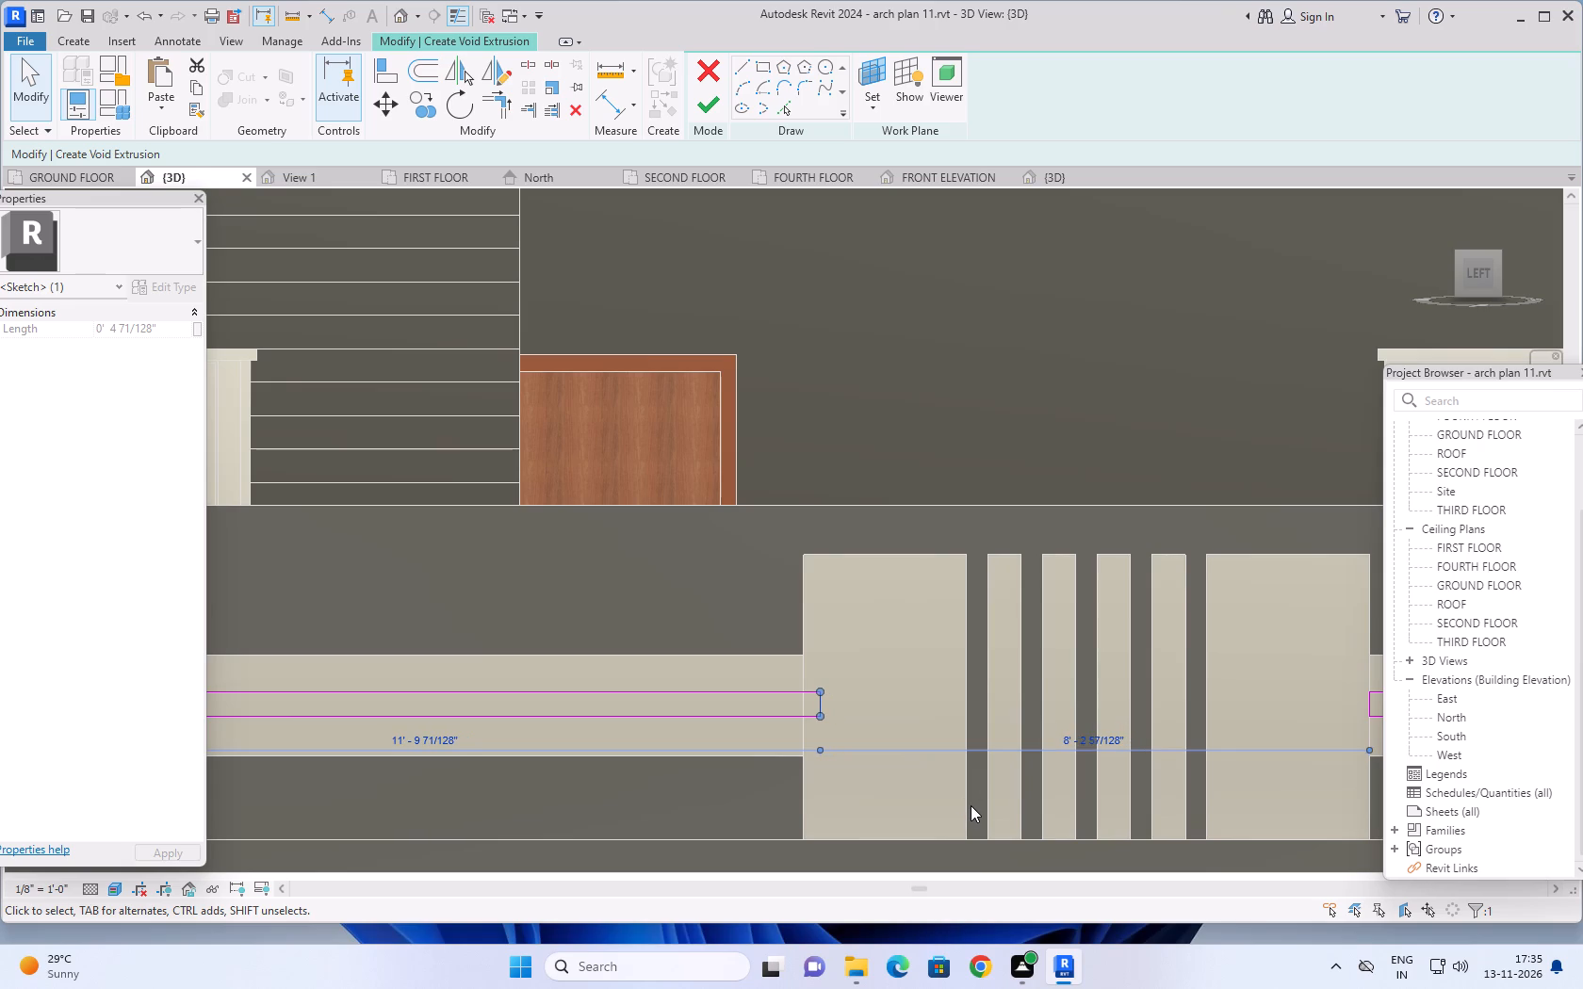
{"action": "key", "text": "Left"}
{"action": "key", "text": "Left"}
{"action": "key", "text": "Left"}
{"action": "key", "text": "Left"}
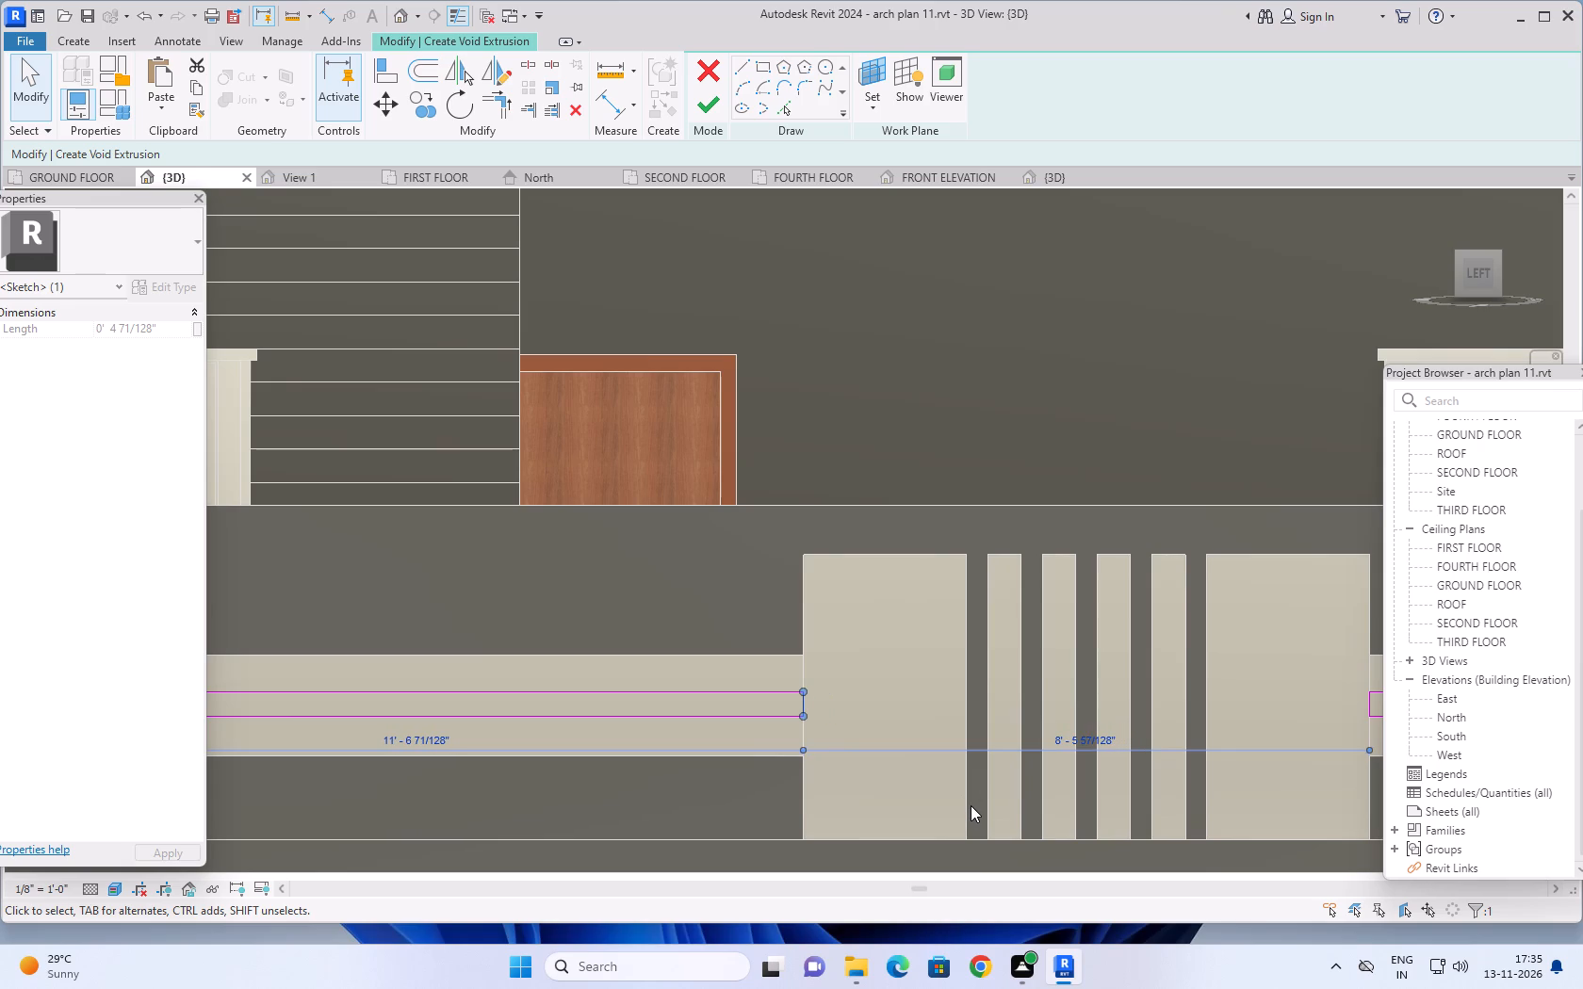
Nudge the end line of the third band's thin rectangle back to the near edge of the gate pillar.
{"action": "scroll", "coordinate": [1042, 789], "scroll_direction": "down", "scroll_amount": 9}
{"action": "middle_click_drag", "start_coordinate": [1144, 834], "coordinate": [980, 812]}
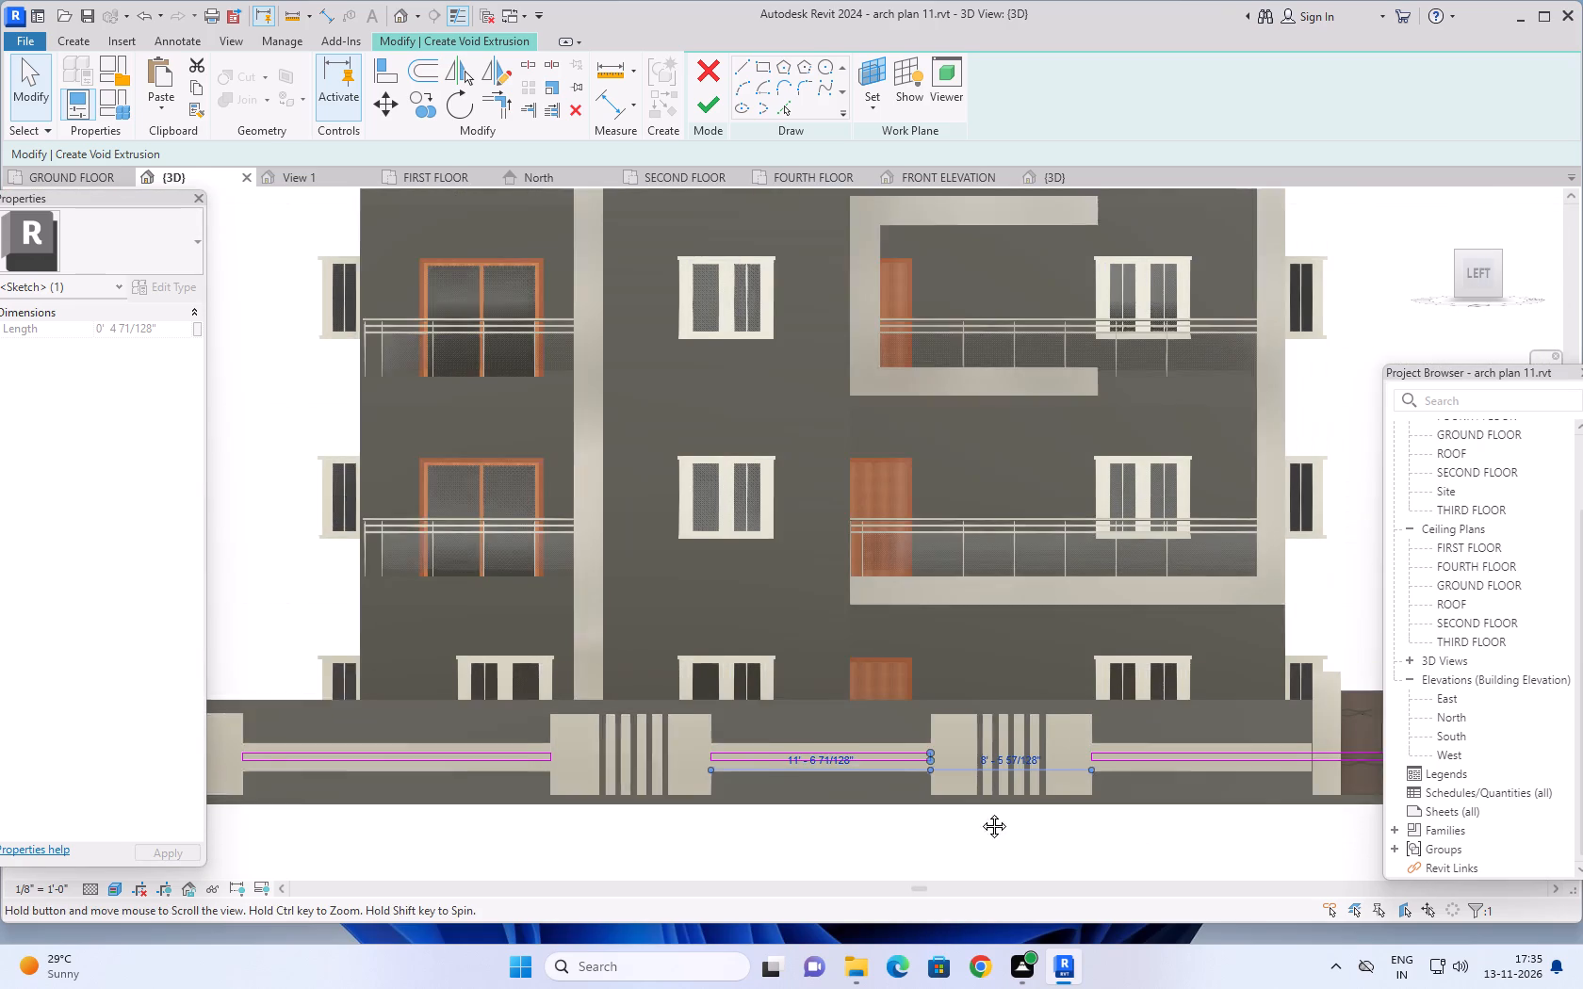
{"action": "middle_click_drag", "start_coordinate": [980, 812], "coordinate": [844, 794]}
{"action": "scroll", "coordinate": [1198, 721], "scroll_direction": "up", "scroll_amount": 5}
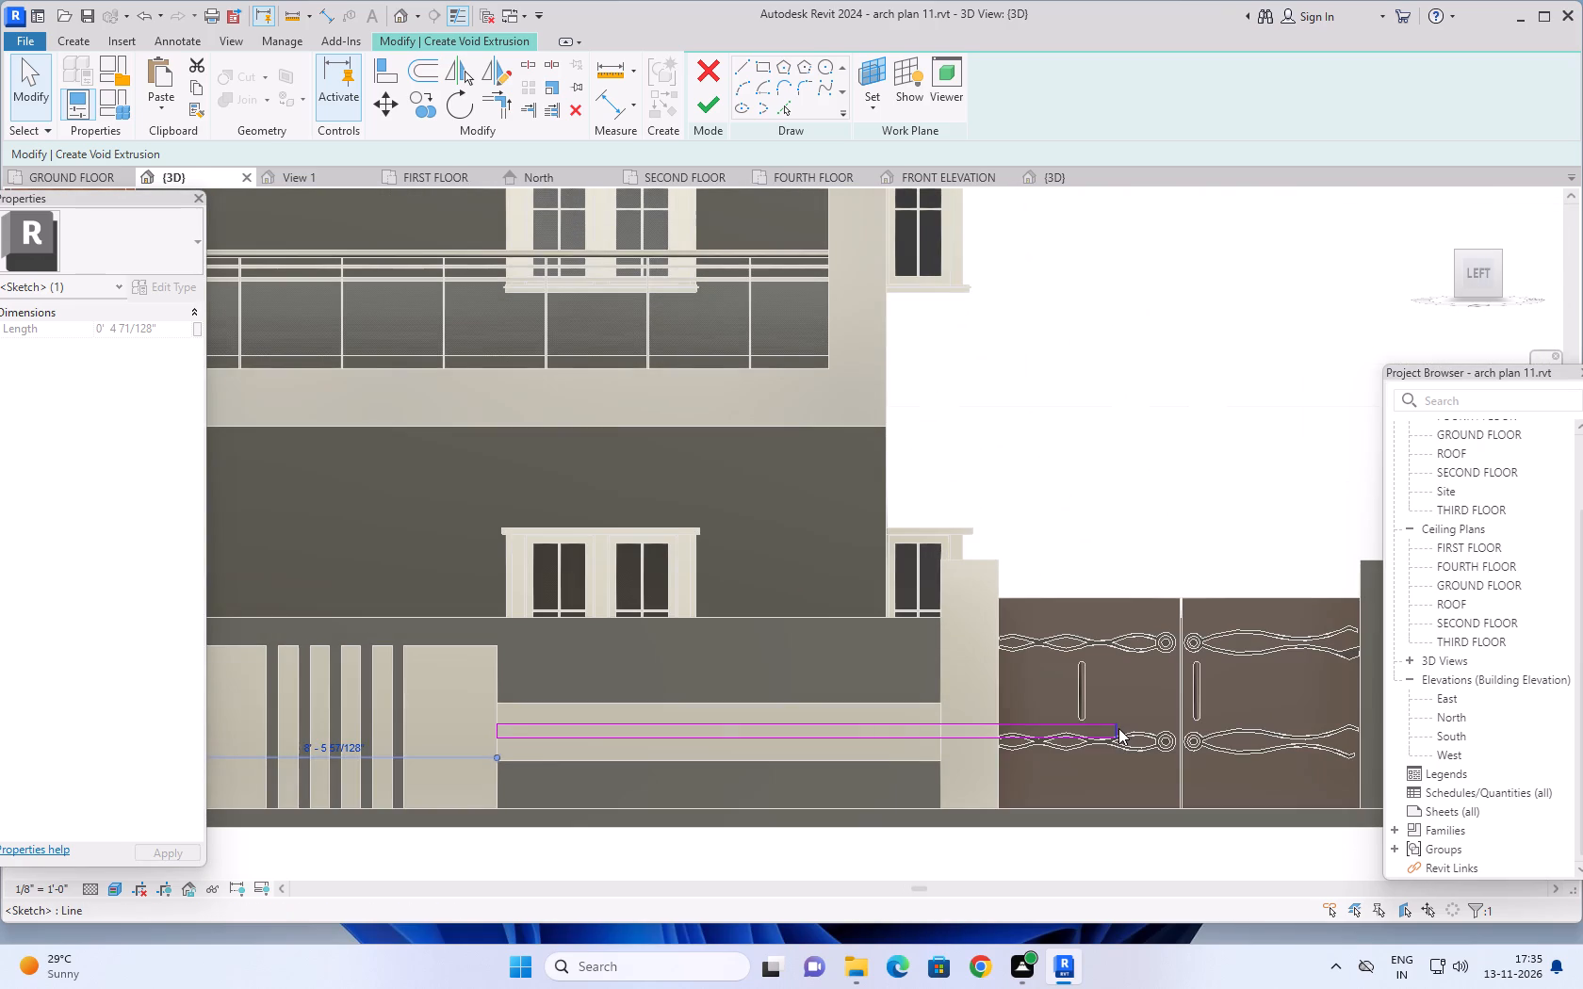
{"action": "left_click", "coordinate": [1118, 729]}
{"action": "key", "text": "Left"}
{"action": "key", "text": "Left"}
{"action": "key", "text": "Left"}
{"action": "key", "text": "Left"}
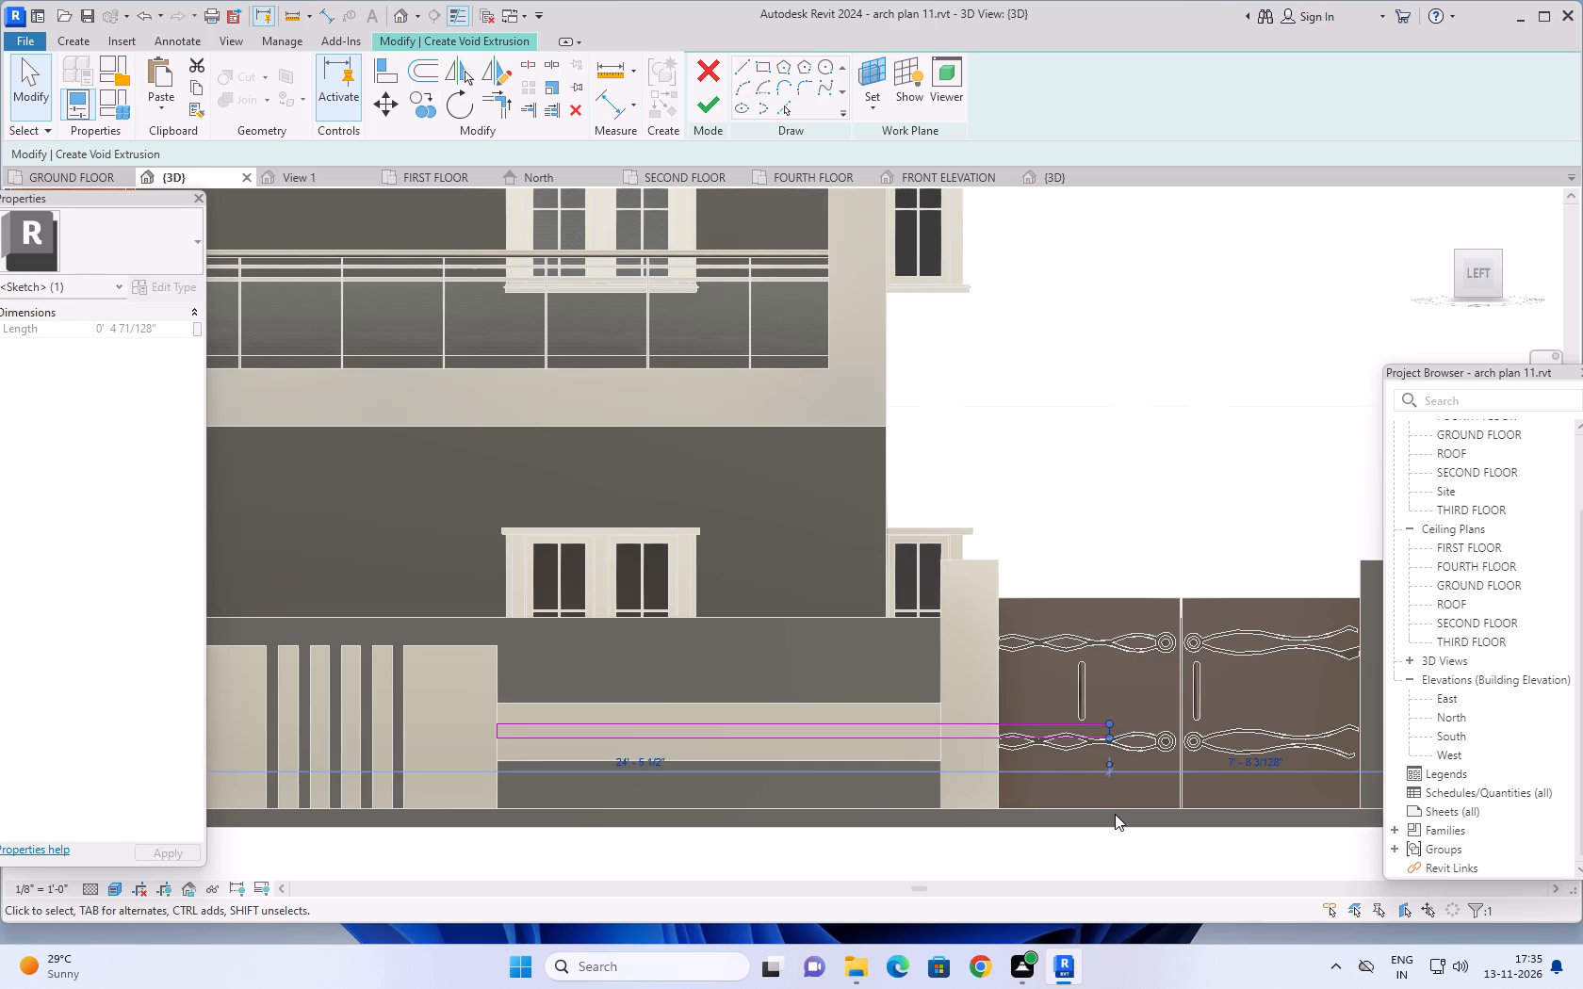
{"action": "key", "text": "Left"}
{"action": "key", "text": "Left"}
{"action": "key", "text": "Left"}
{"action": "key", "text": "Left"}
{"action": "key", "text": "Left"}
{"action": "key", "text": "Left"}
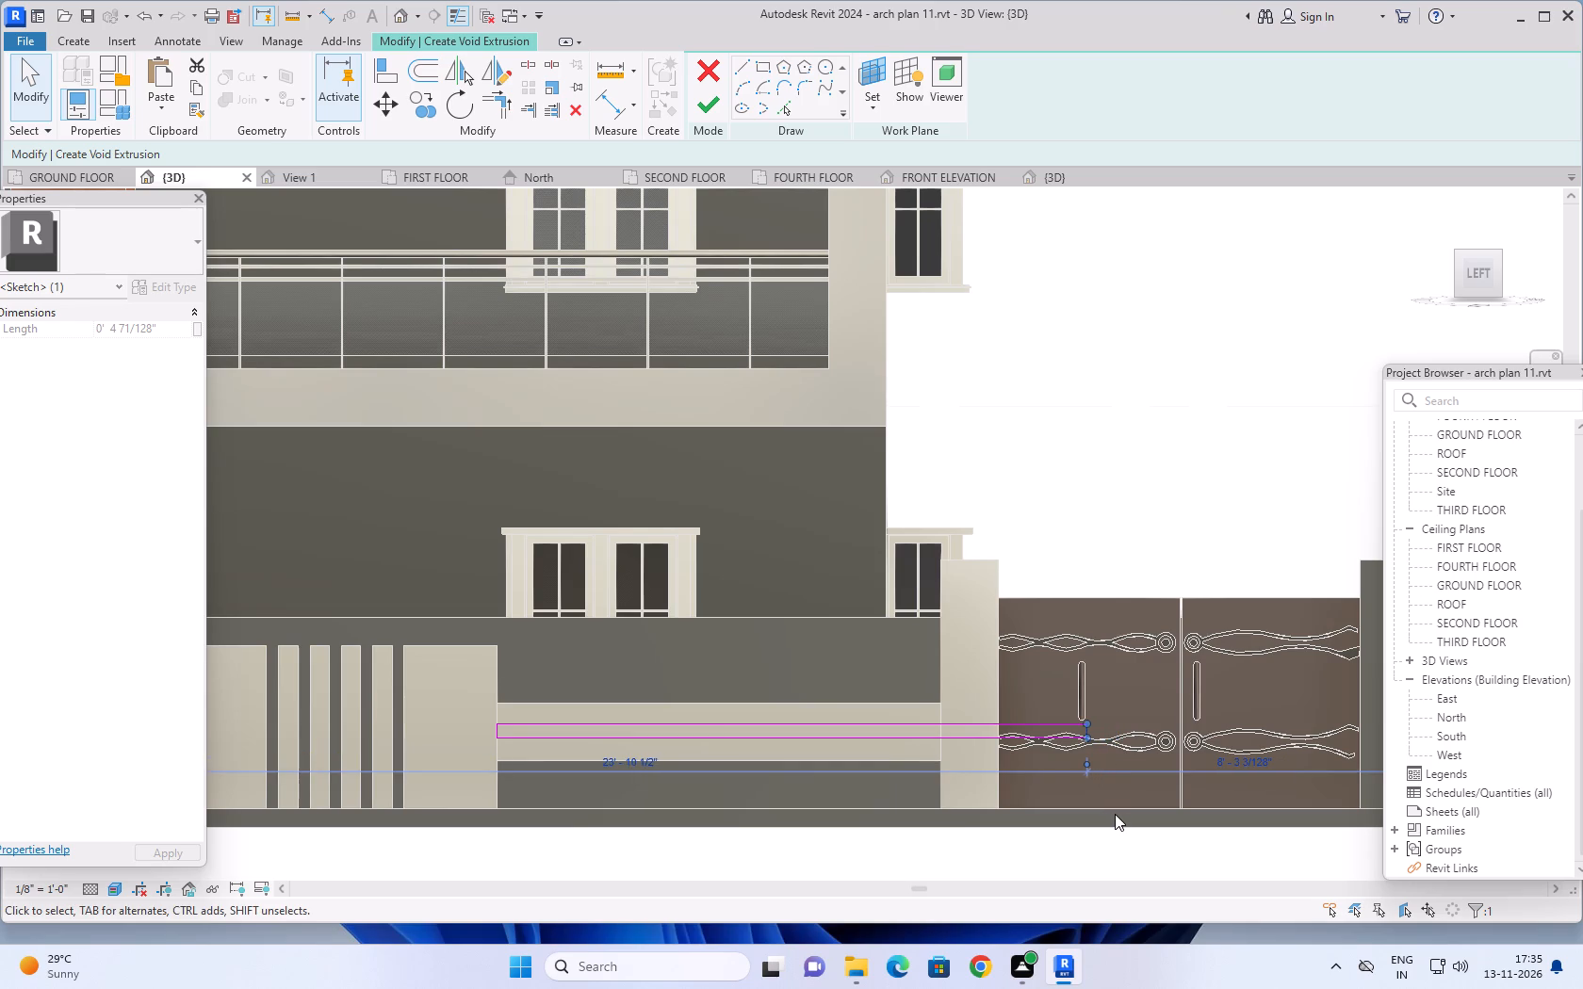
{"action": "key", "text": "Left"}
{"action": "key", "text": "Left"}
{"action": "key", "text": "Left"}
{"action": "key", "text": "Left"}
{"action": "key", "text": "Left"}
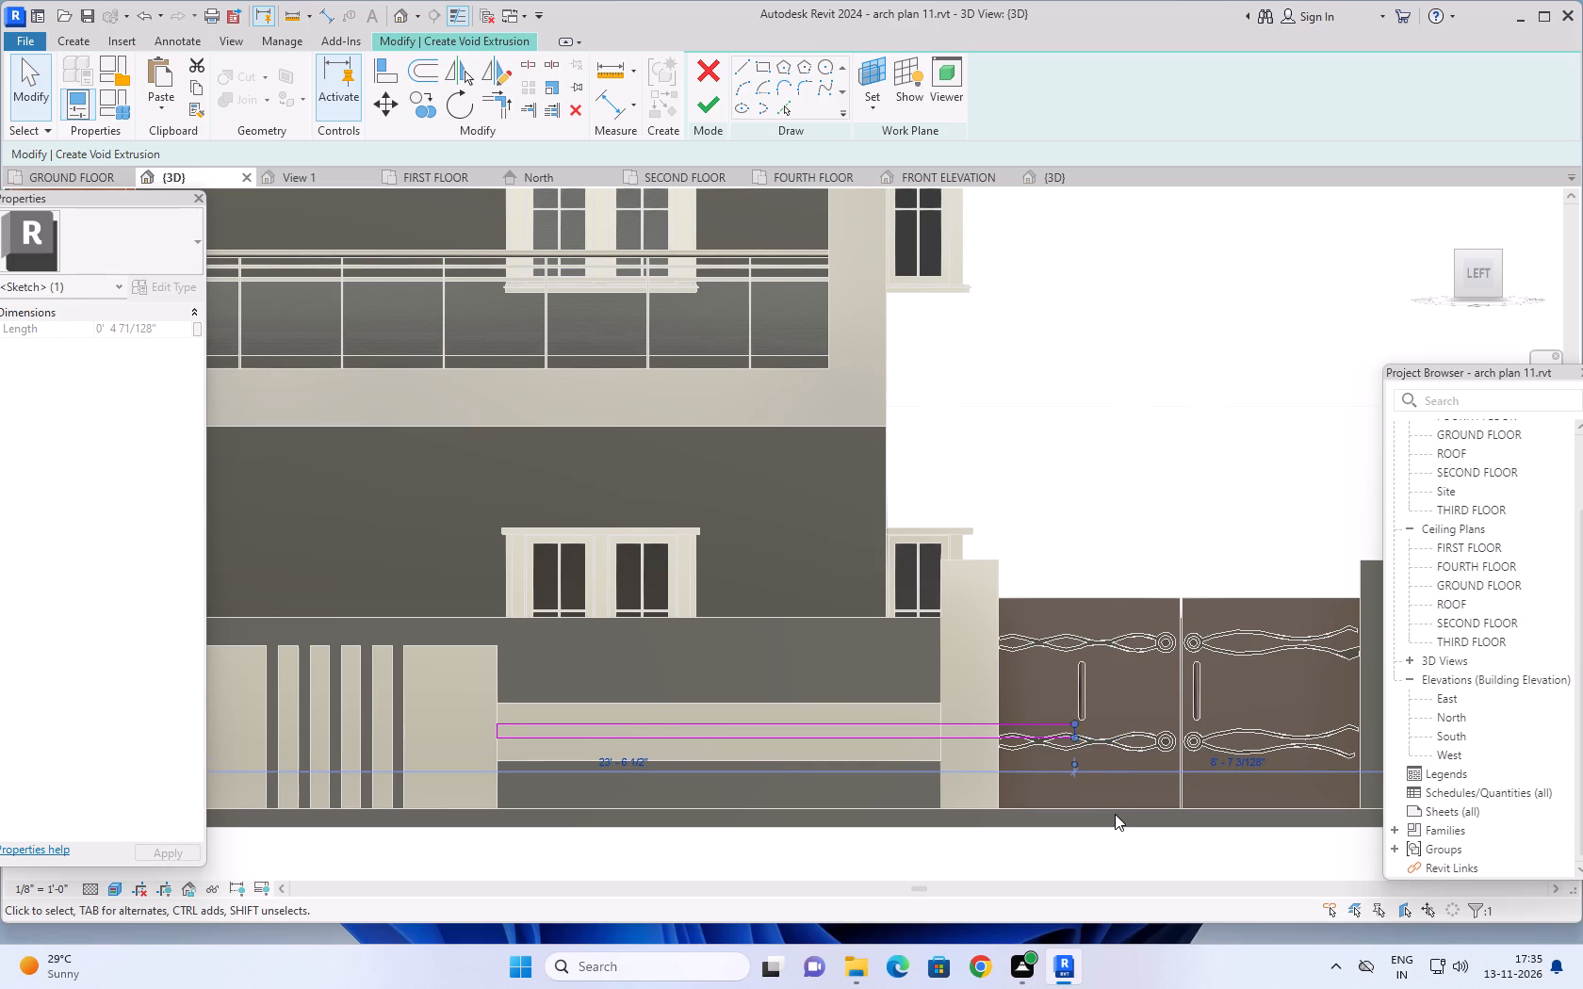
{"action": "key", "text": "Left"}
{"action": "key", "text": "Left"}
{"action": "key", "text": "Left"}
{"action": "key", "text": "Left"}
{"action": "key", "text": "Left"}
{"action": "key", "text": "Left"}
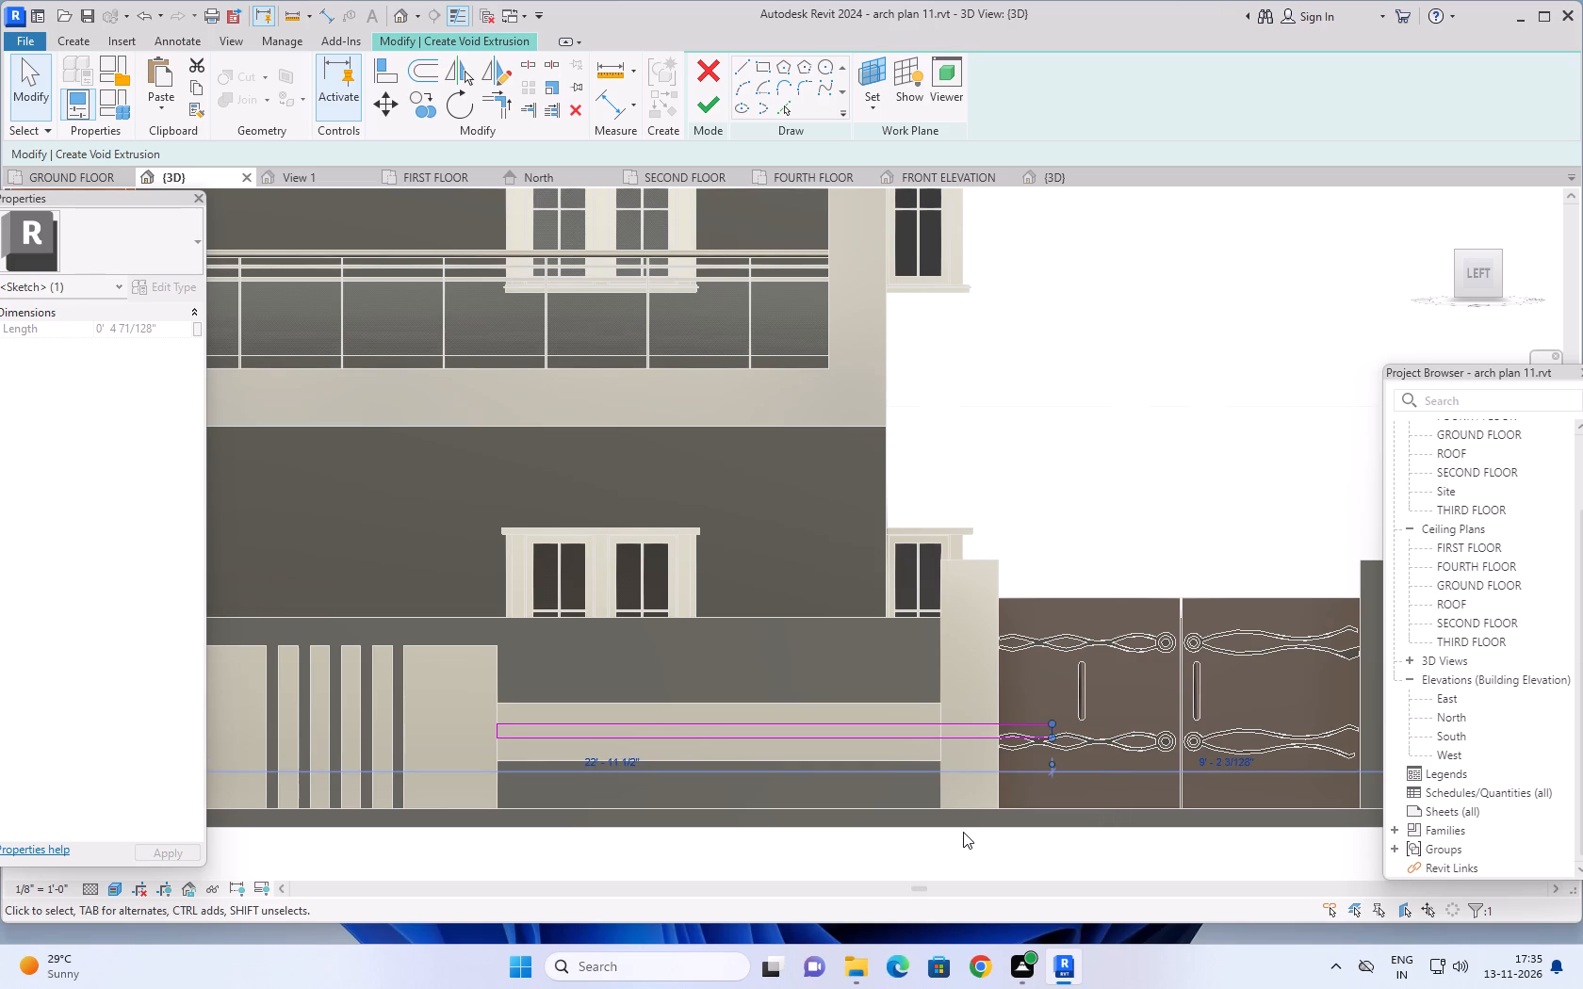
{"action": "key", "text": "Left"}
{"action": "key", "text": "Left"}
{"action": "key", "text": "Left"}
{"action": "key", "text": "Left"}
{"action": "key", "text": "Left"}
{"action": "key", "text": "Left"}
{"action": "key", "text": "Left"}
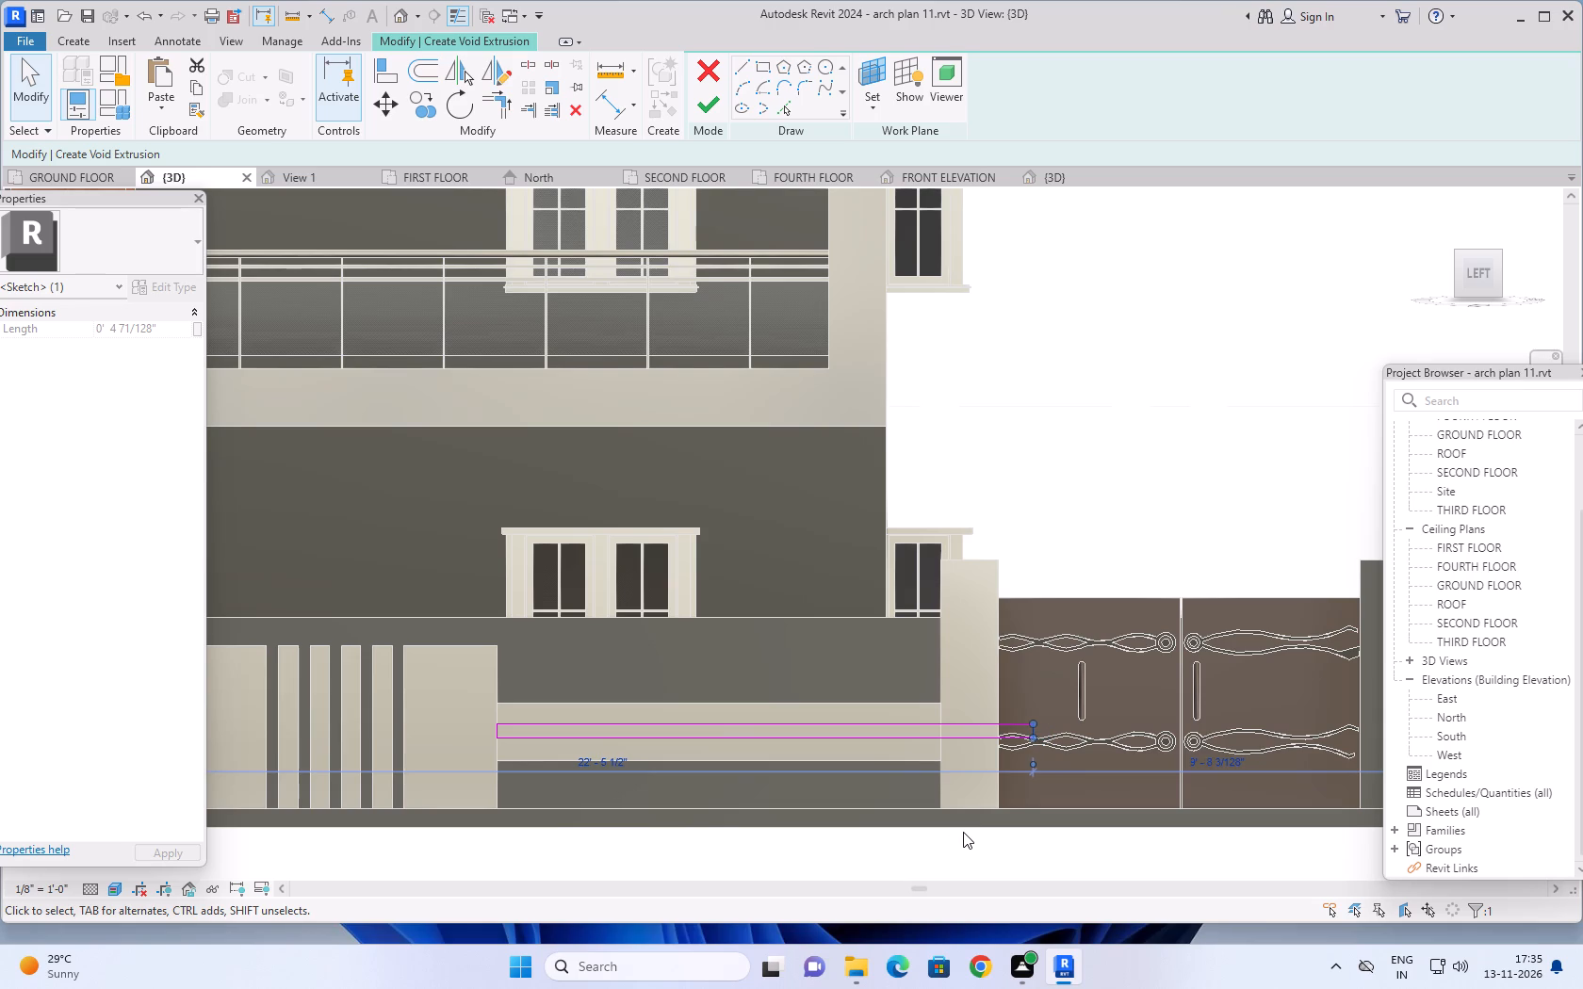
{"action": "key", "text": "Left"}
{"action": "key", "text": "Left"}
{"action": "key", "text": "Left"}
{"action": "key", "text": "Left"}
{"action": "key", "text": "Left"}
{"action": "key", "text": "Left"}
{"action": "key", "text": "Left"}
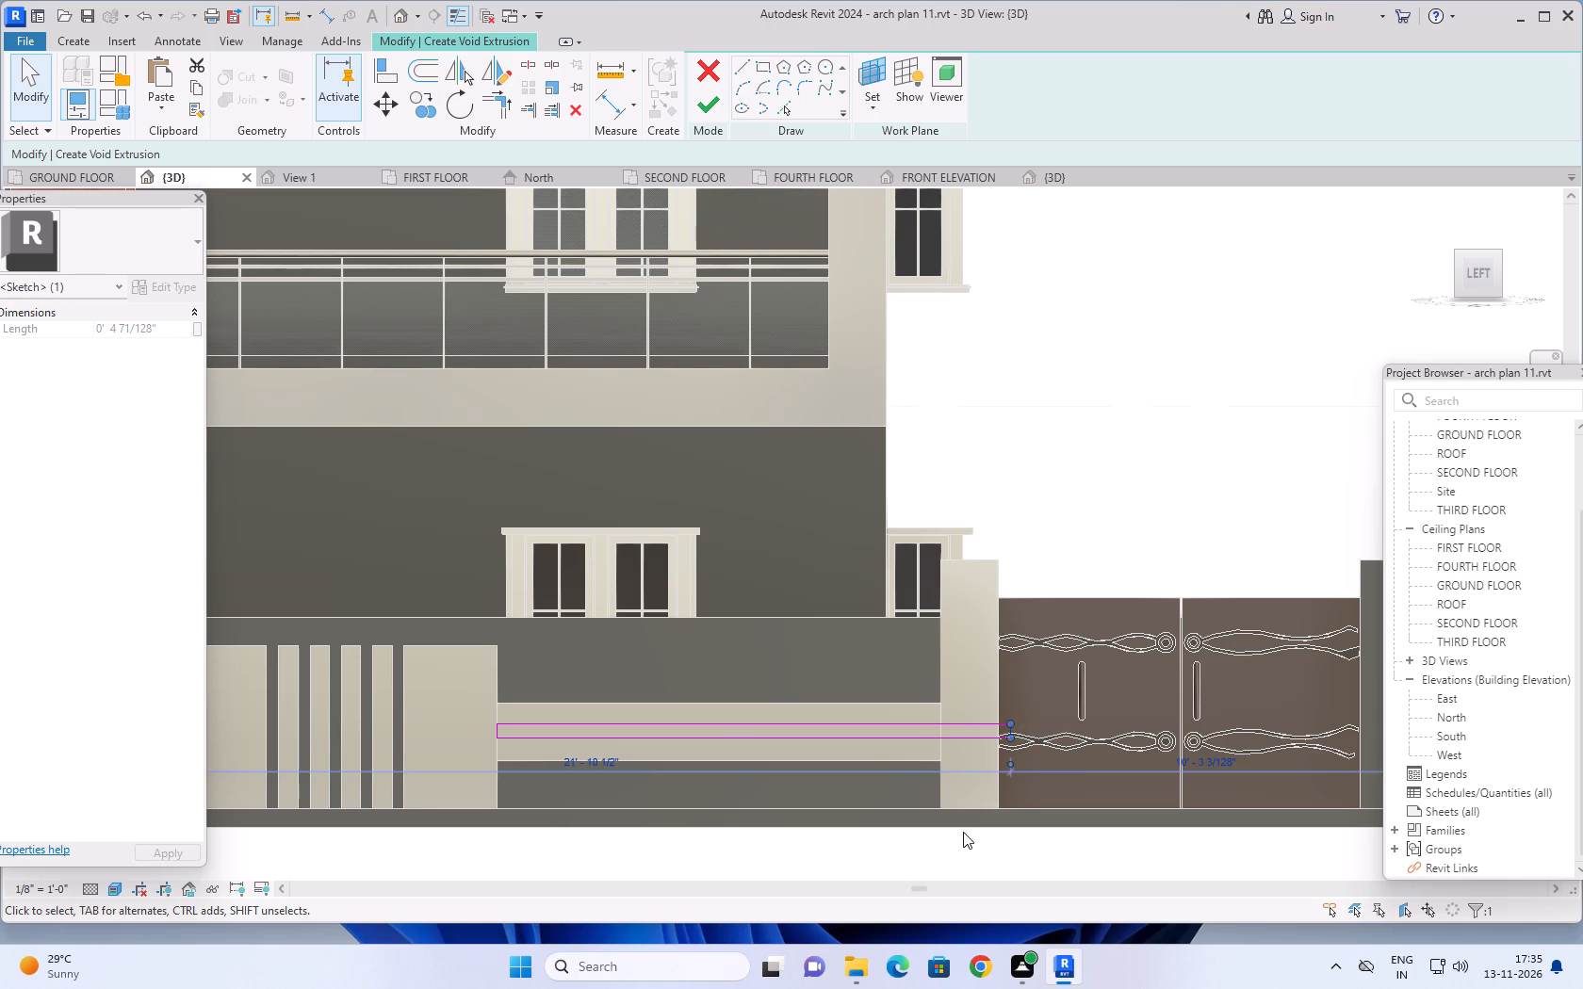
{"action": "key", "text": "Left"}
{"action": "key", "text": "Left"}
{"action": "key", "text": "Left"}
{"action": "key", "text": "Left"}
{"action": "key", "text": "Left"}
{"action": "key", "text": "Left"}
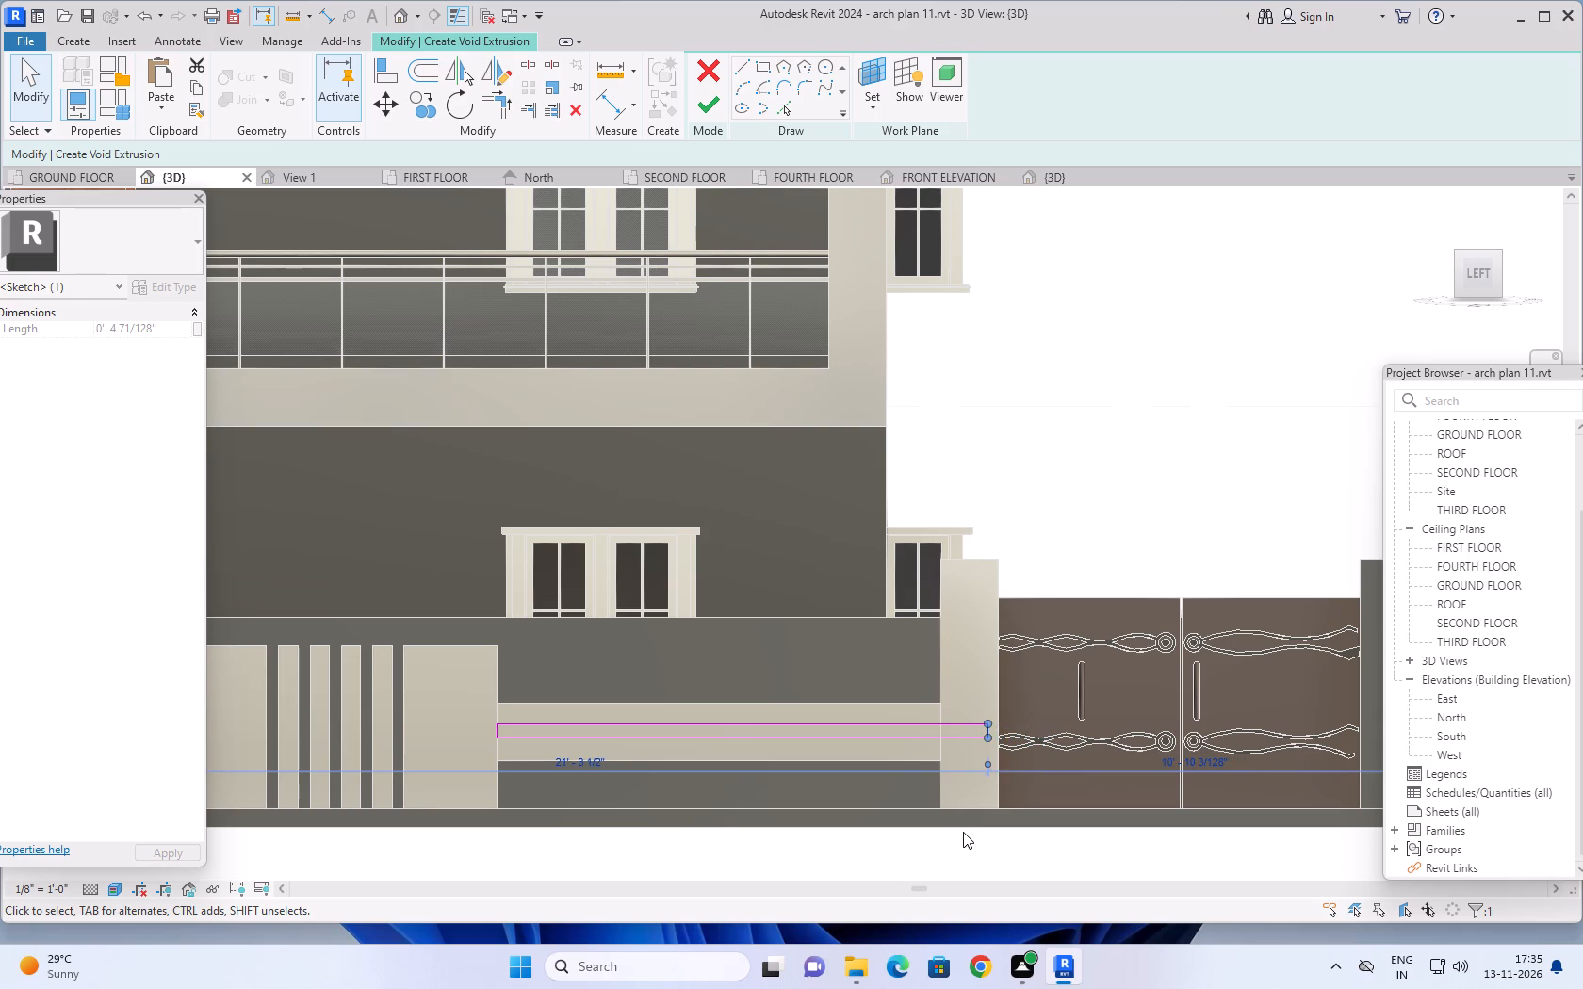
{"action": "key", "text": "Left"}
{"action": "key", "text": "Left"}
{"action": "key", "text": "Left"}
{"action": "key", "text": "Left"}
{"action": "key", "text": "Left"}
{"action": "key", "text": "Left"}
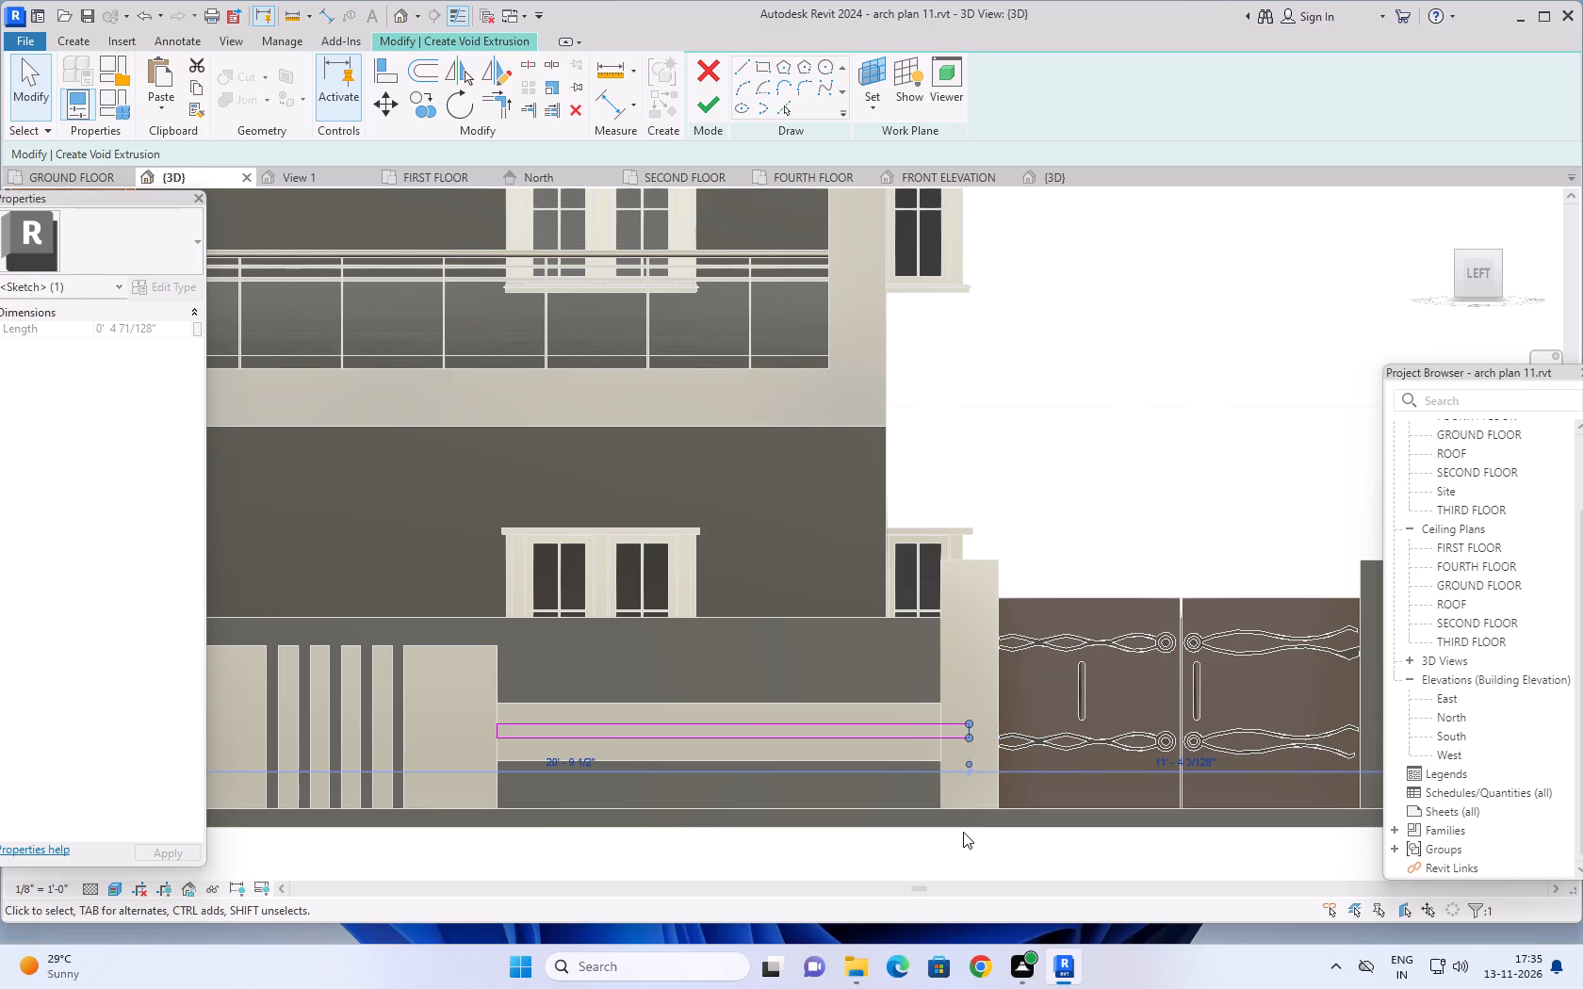
{"action": "key", "text": "Left"}
{"action": "key", "text": "Left"}
{"action": "key", "text": "Left"}
{"action": "key", "text": "Left"}
{"action": "key", "text": "Left"}
{"action": "key", "text": "Left"}
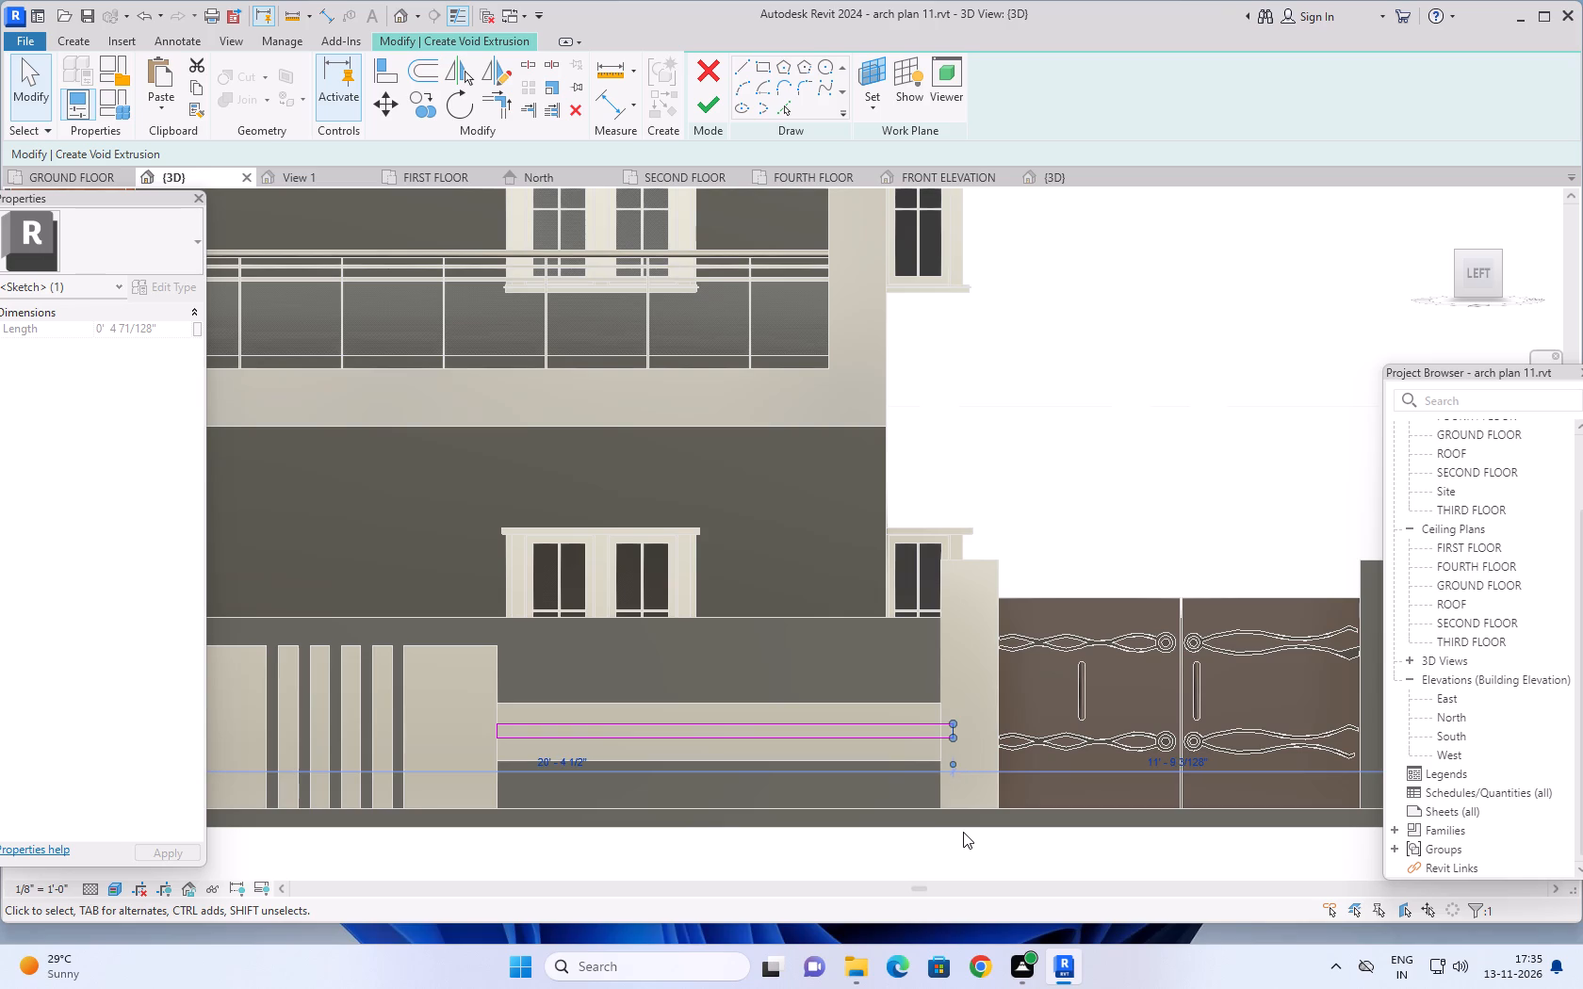
{"action": "key", "text": "Left"}
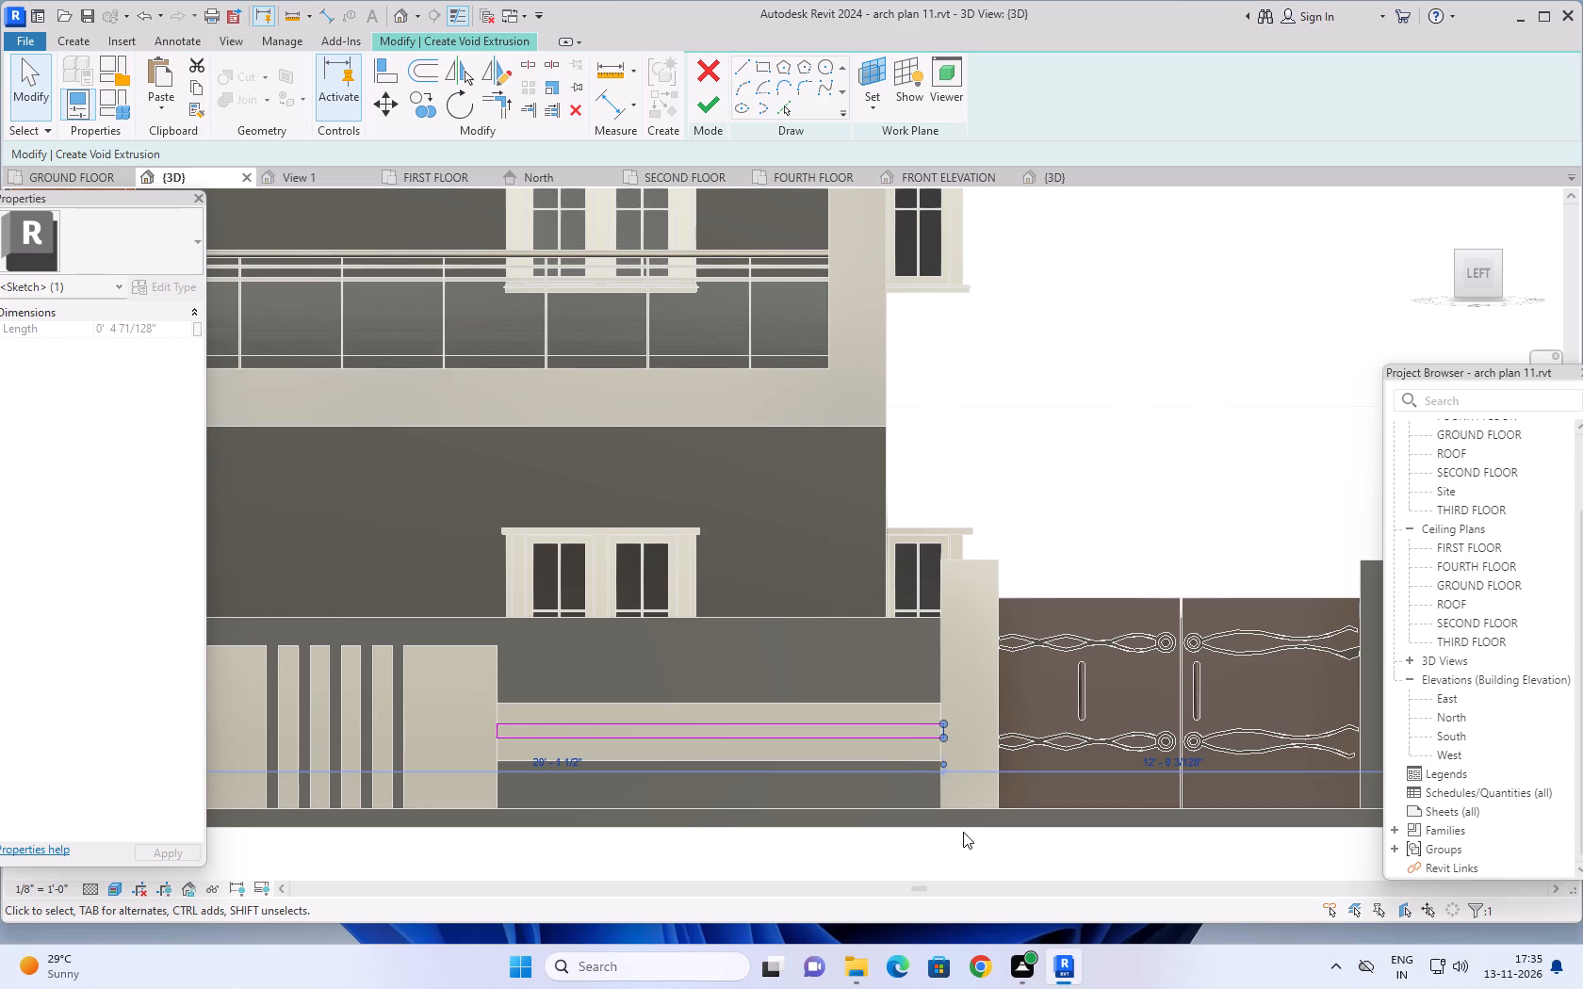
{"action": "scroll", "coordinate": [907, 738], "scroll_direction": "up", "scroll_amount": 6}
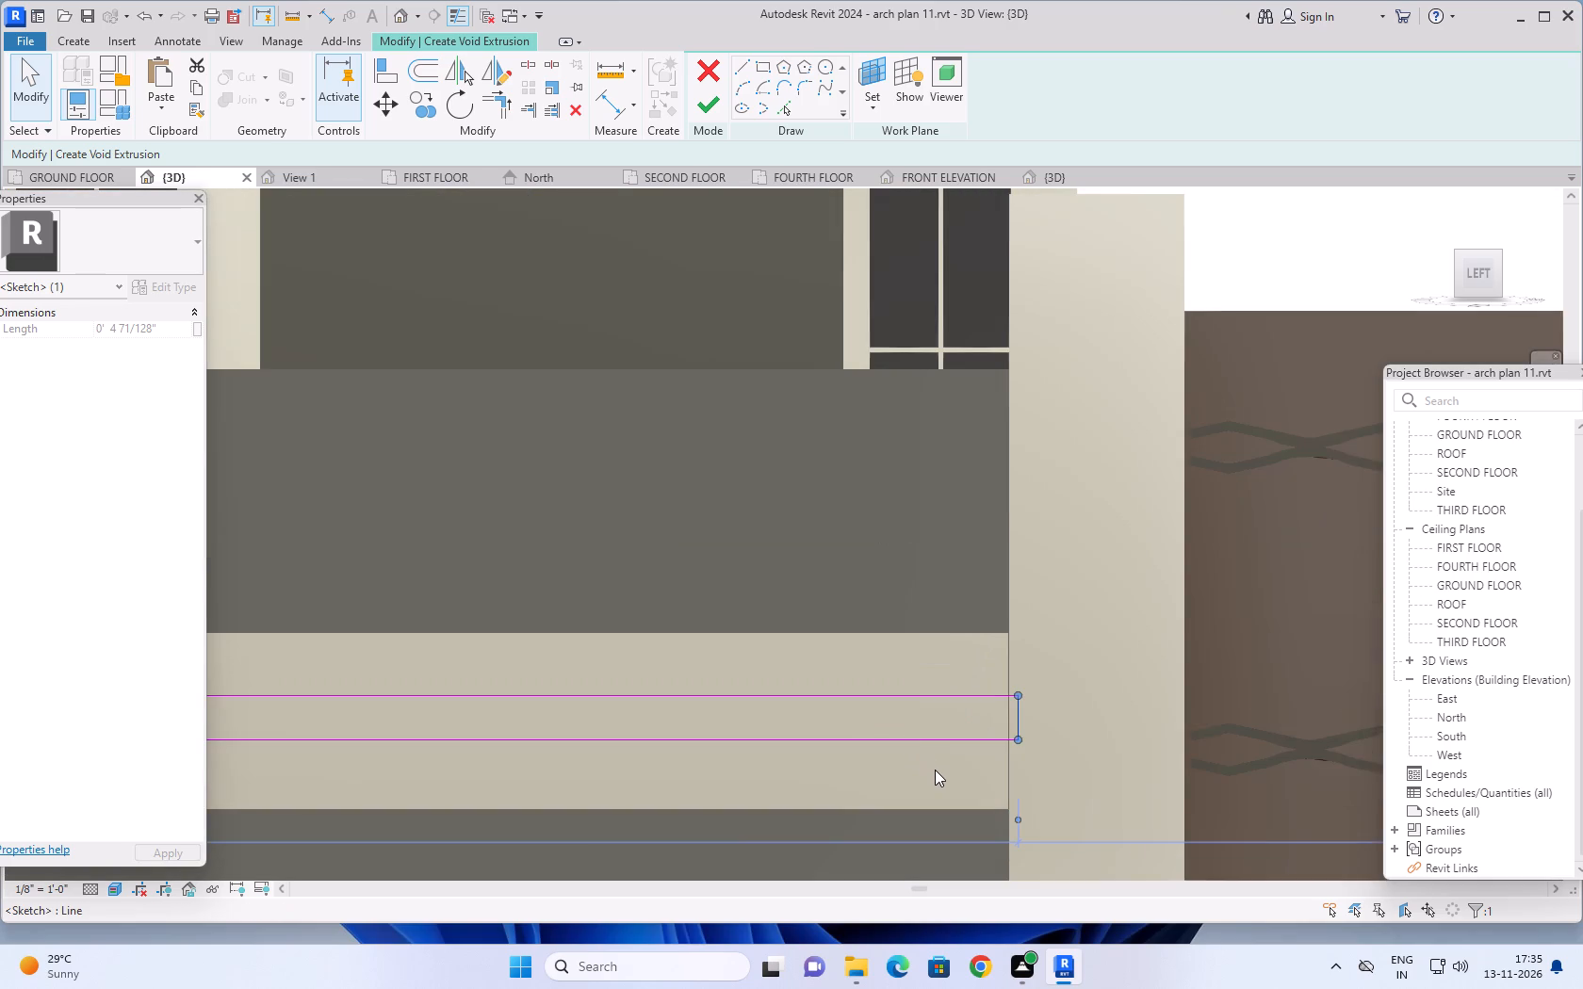
{"action": "key", "text": "Left"}
{"action": "key", "text": "Left"}
{"action": "key", "text": "Left"}
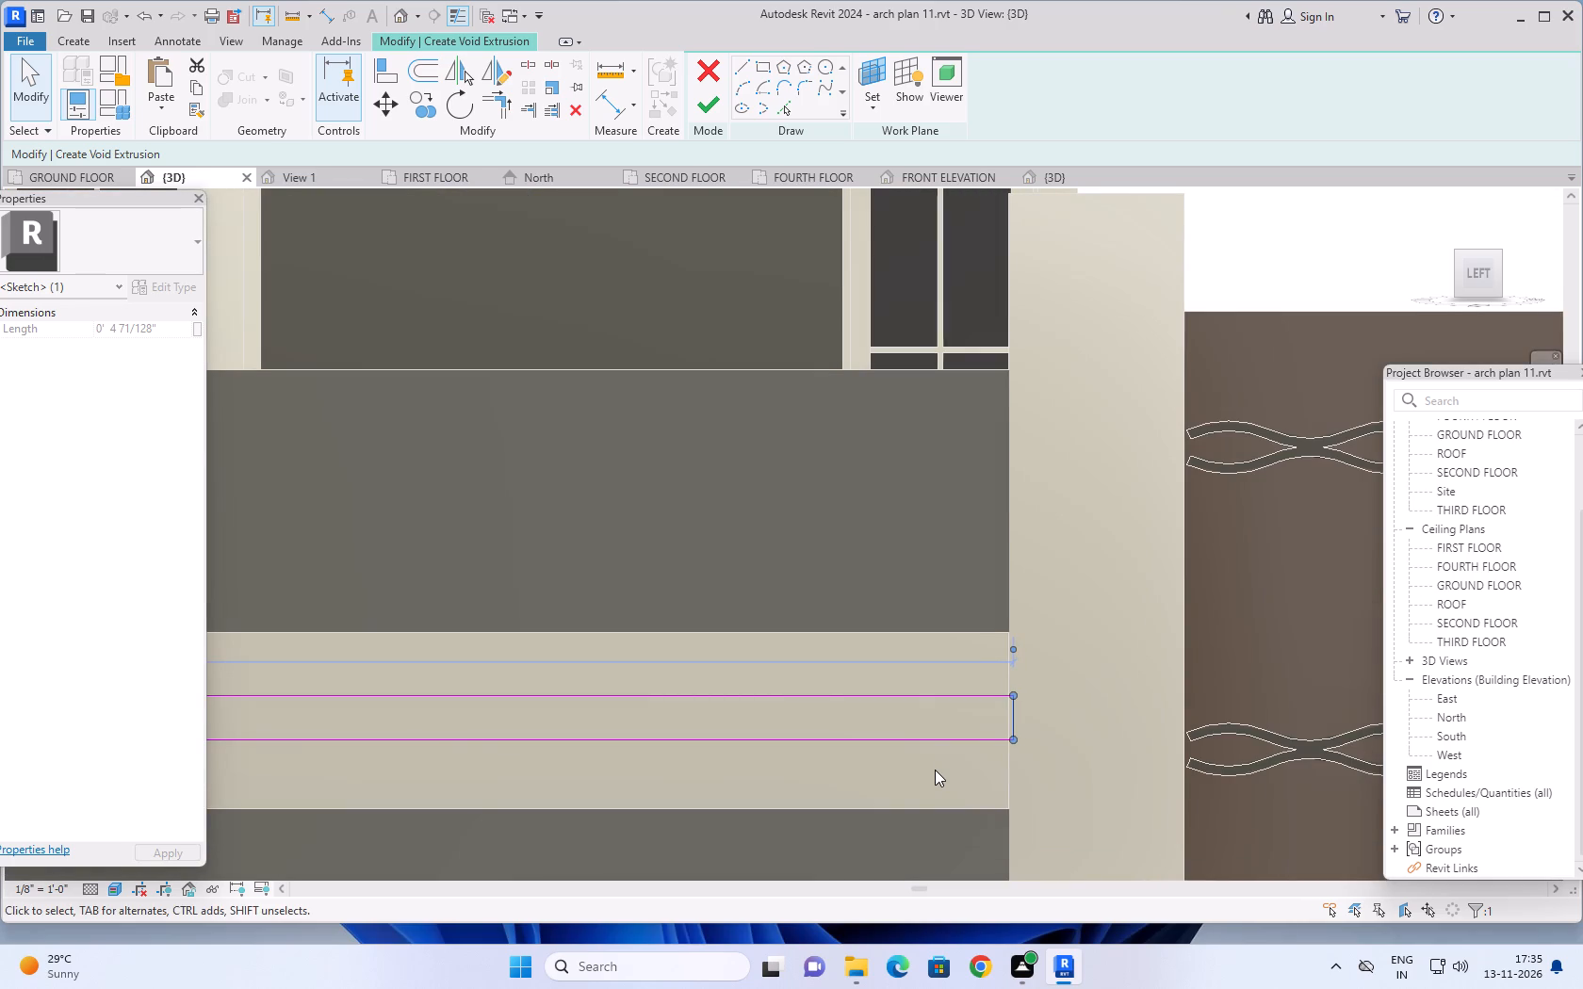
{"action": "key", "text": "Left"}
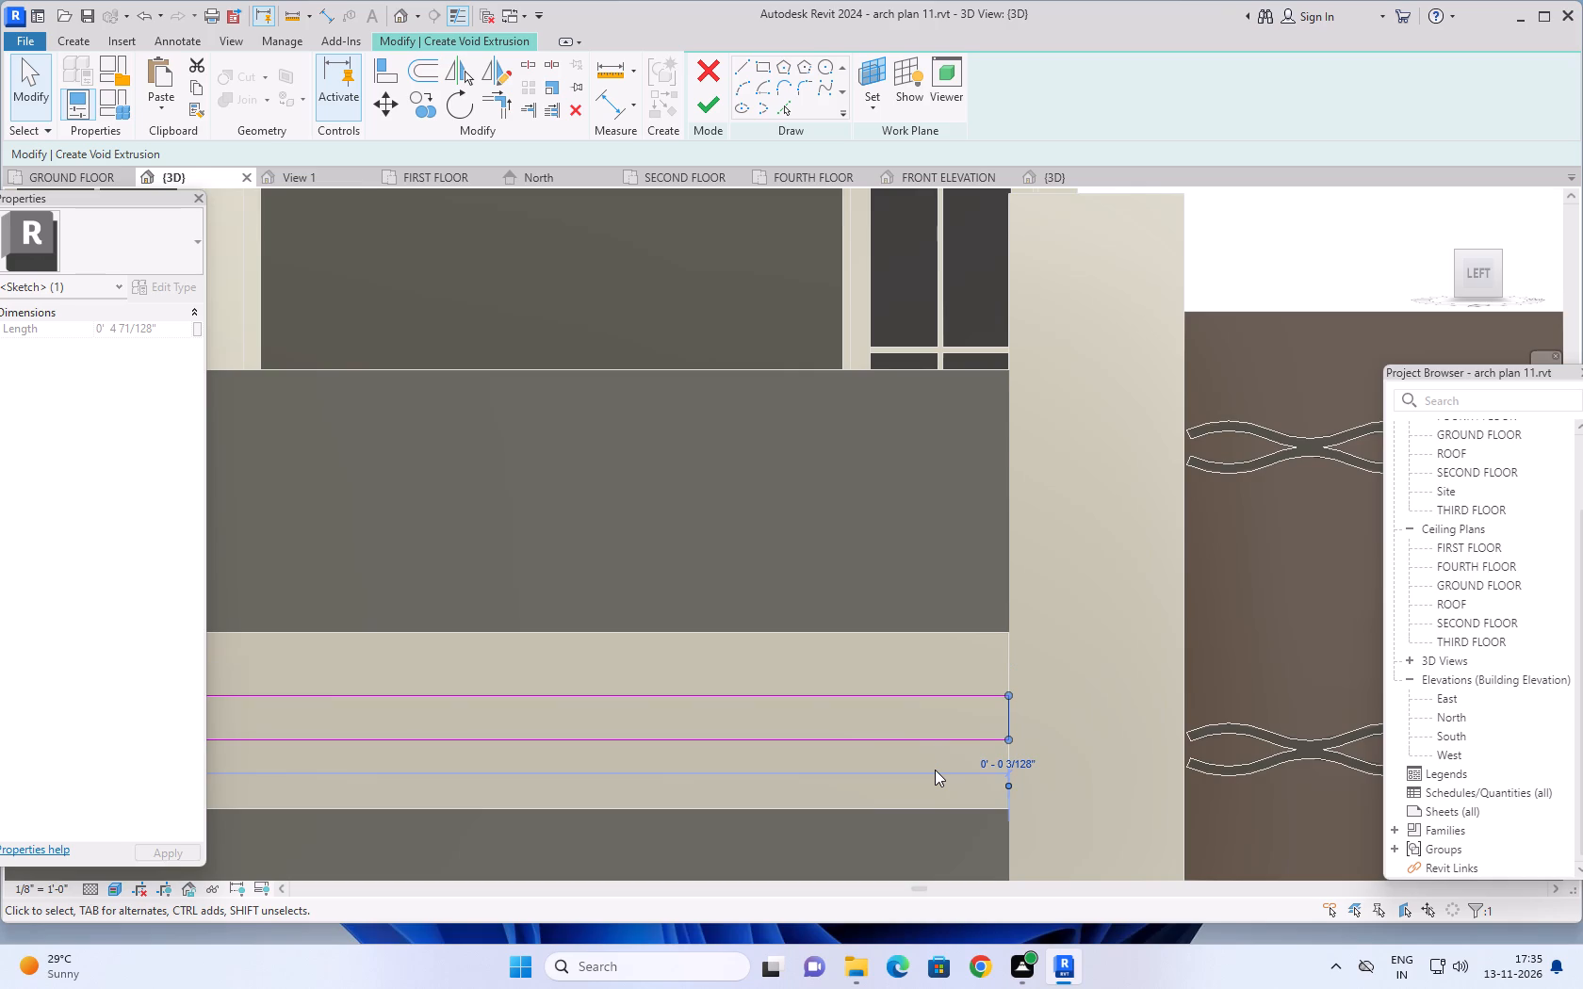
{"action": "scroll", "coordinate": [935, 770], "scroll_direction": "down", "scroll_amount": 18}
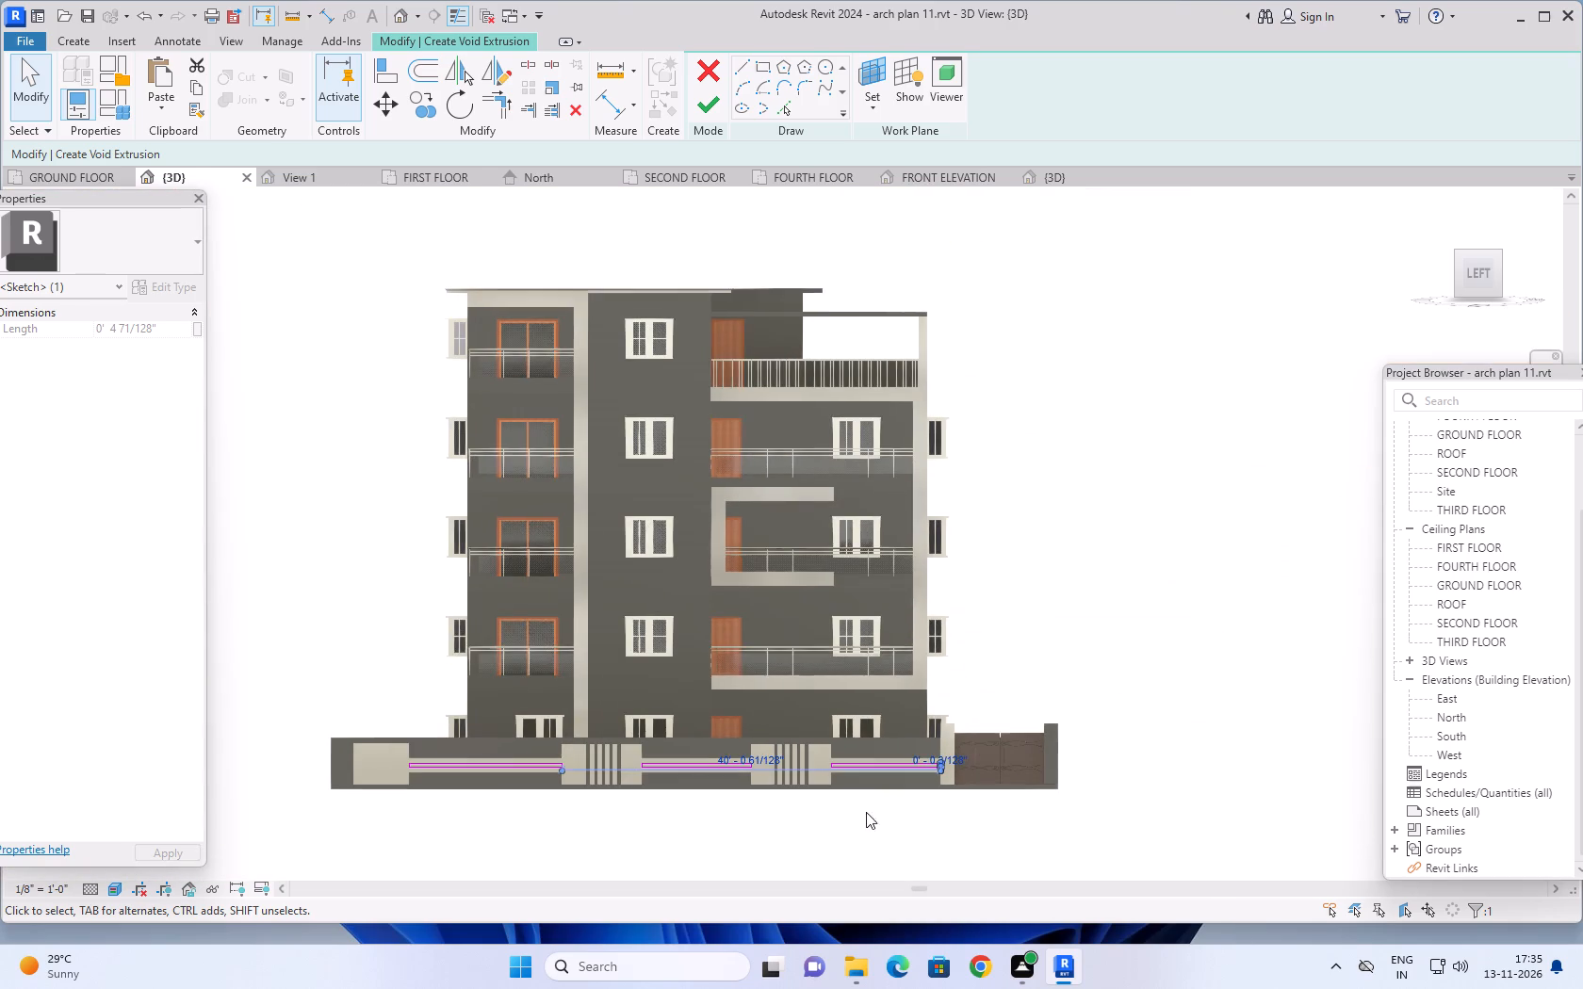
{"action": "middle_click_drag", "start_coordinate": [749, 834], "coordinate": [838, 766]}
{"action": "left_click", "coordinate": [810, 795]}
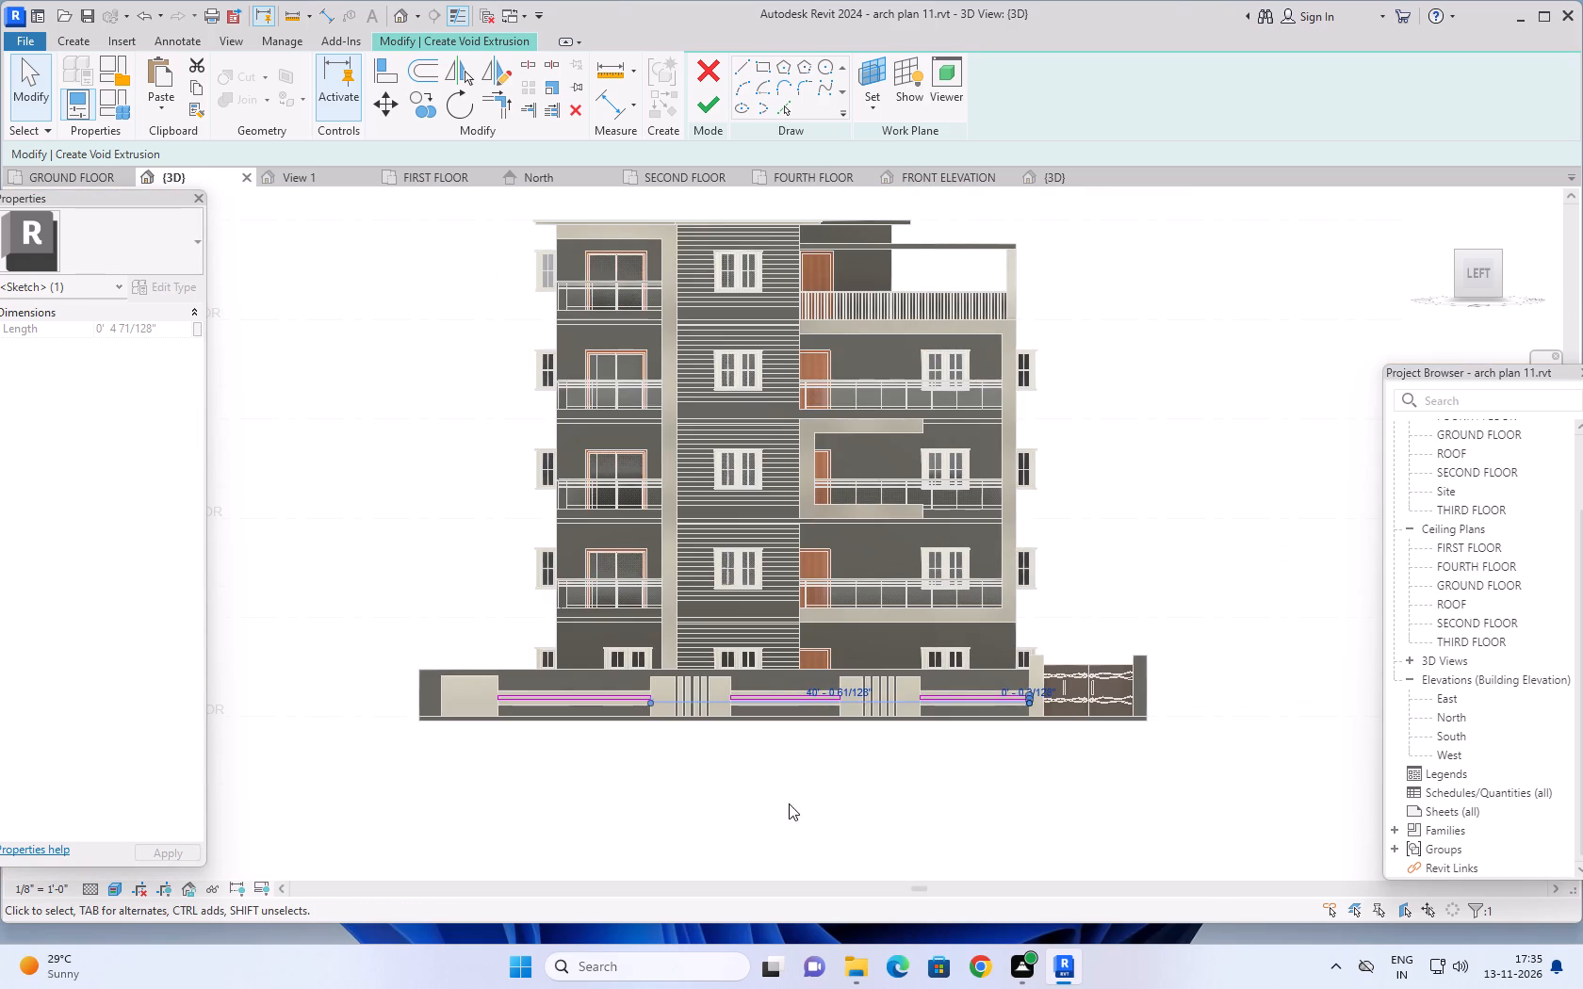
Review the three thin groove outlines along the whole front boundary wall against the facade.
{"action": "middle_click_drag", "start_coordinate": [744, 768], "coordinate": [897, 773]}
{"action": "scroll", "coordinate": [739, 766], "scroll_direction": "up", "scroll_amount": 2}
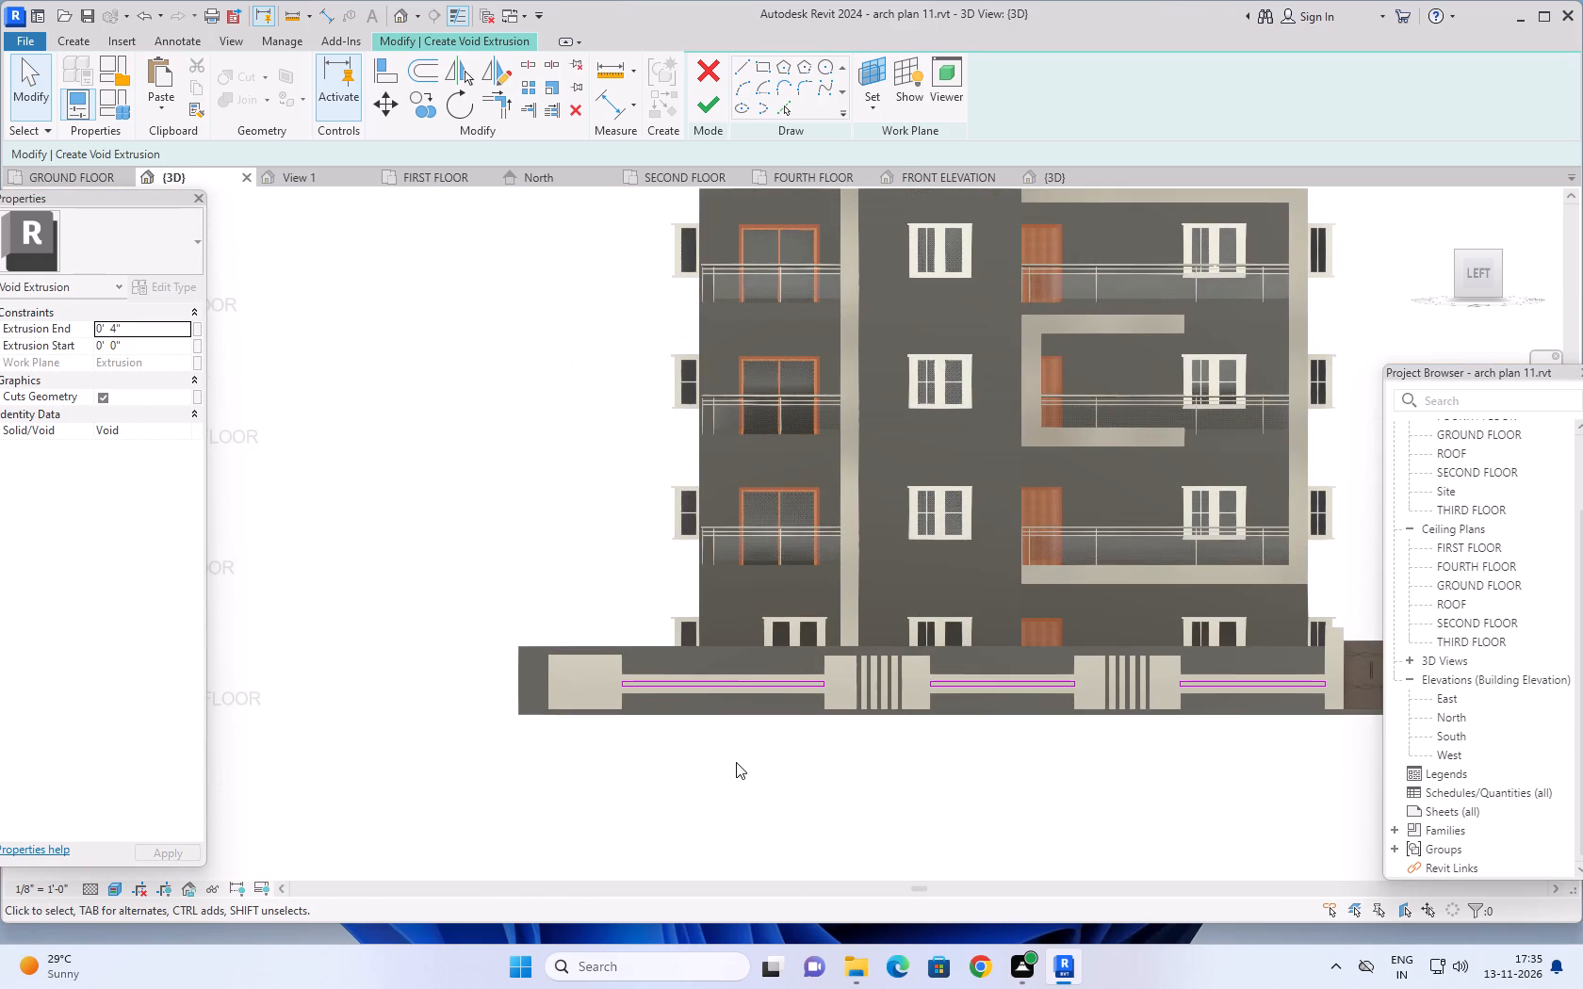
{"action": "scroll", "coordinate": [736, 762], "scroll_direction": "down", "scroll_amount": 4}
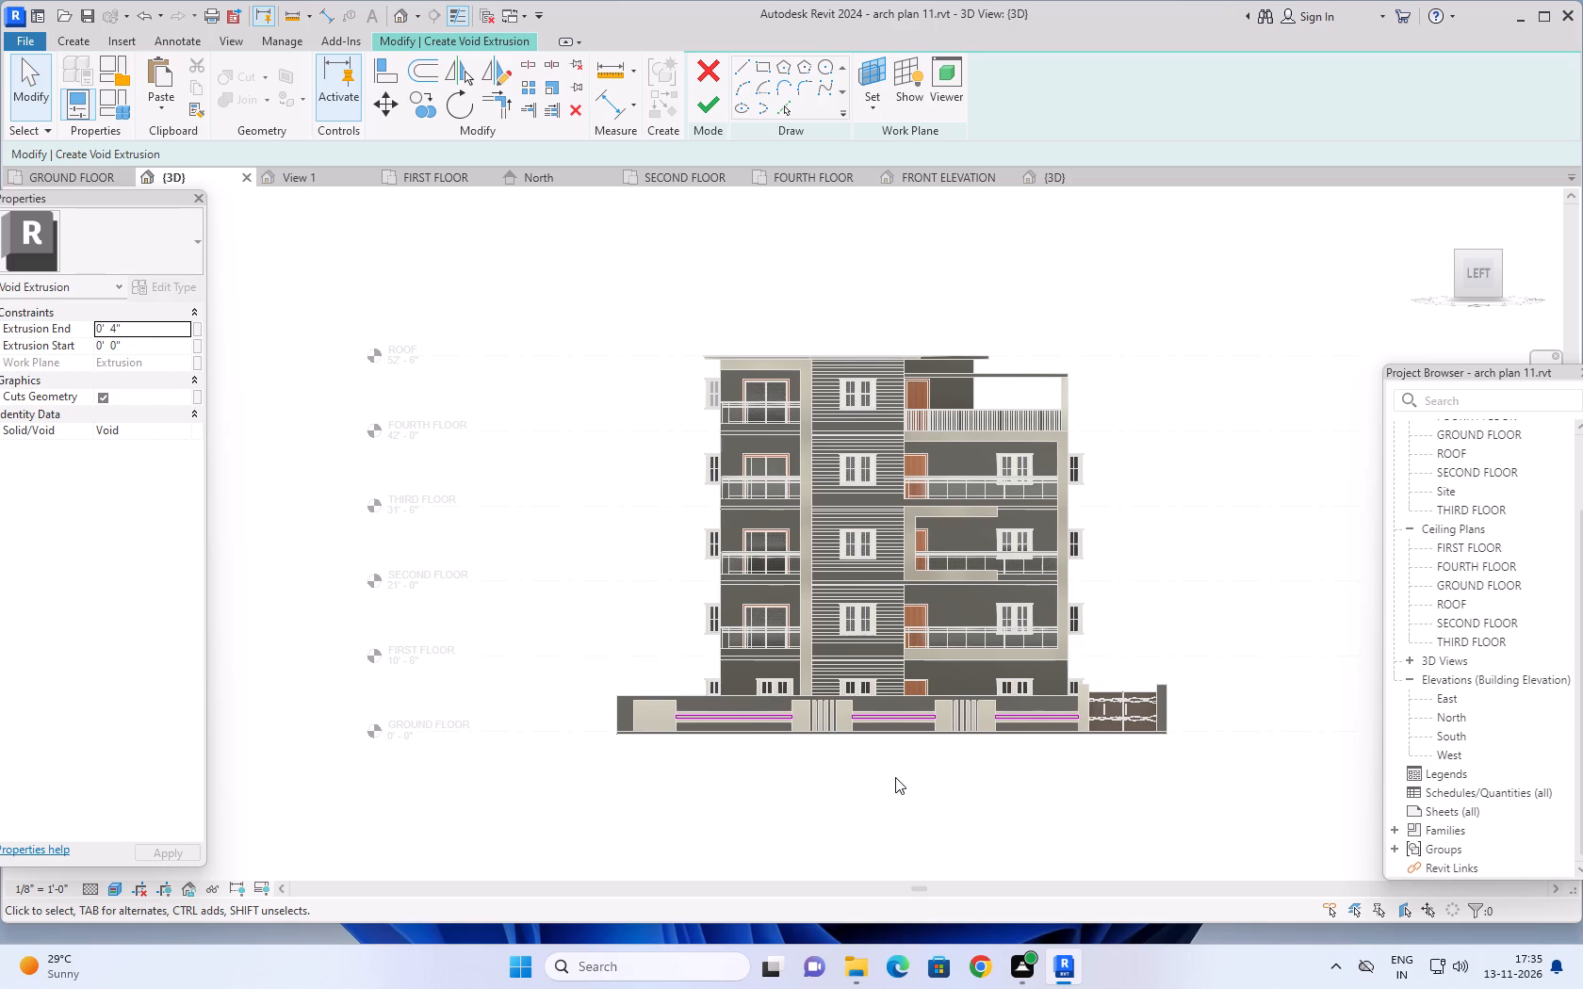
{"action": "scroll", "coordinate": [890, 779], "scroll_direction": "down", "scroll_amount": 1}
{"action": "scroll", "coordinate": [890, 779], "scroll_direction": "up", "scroll_amount": 7}
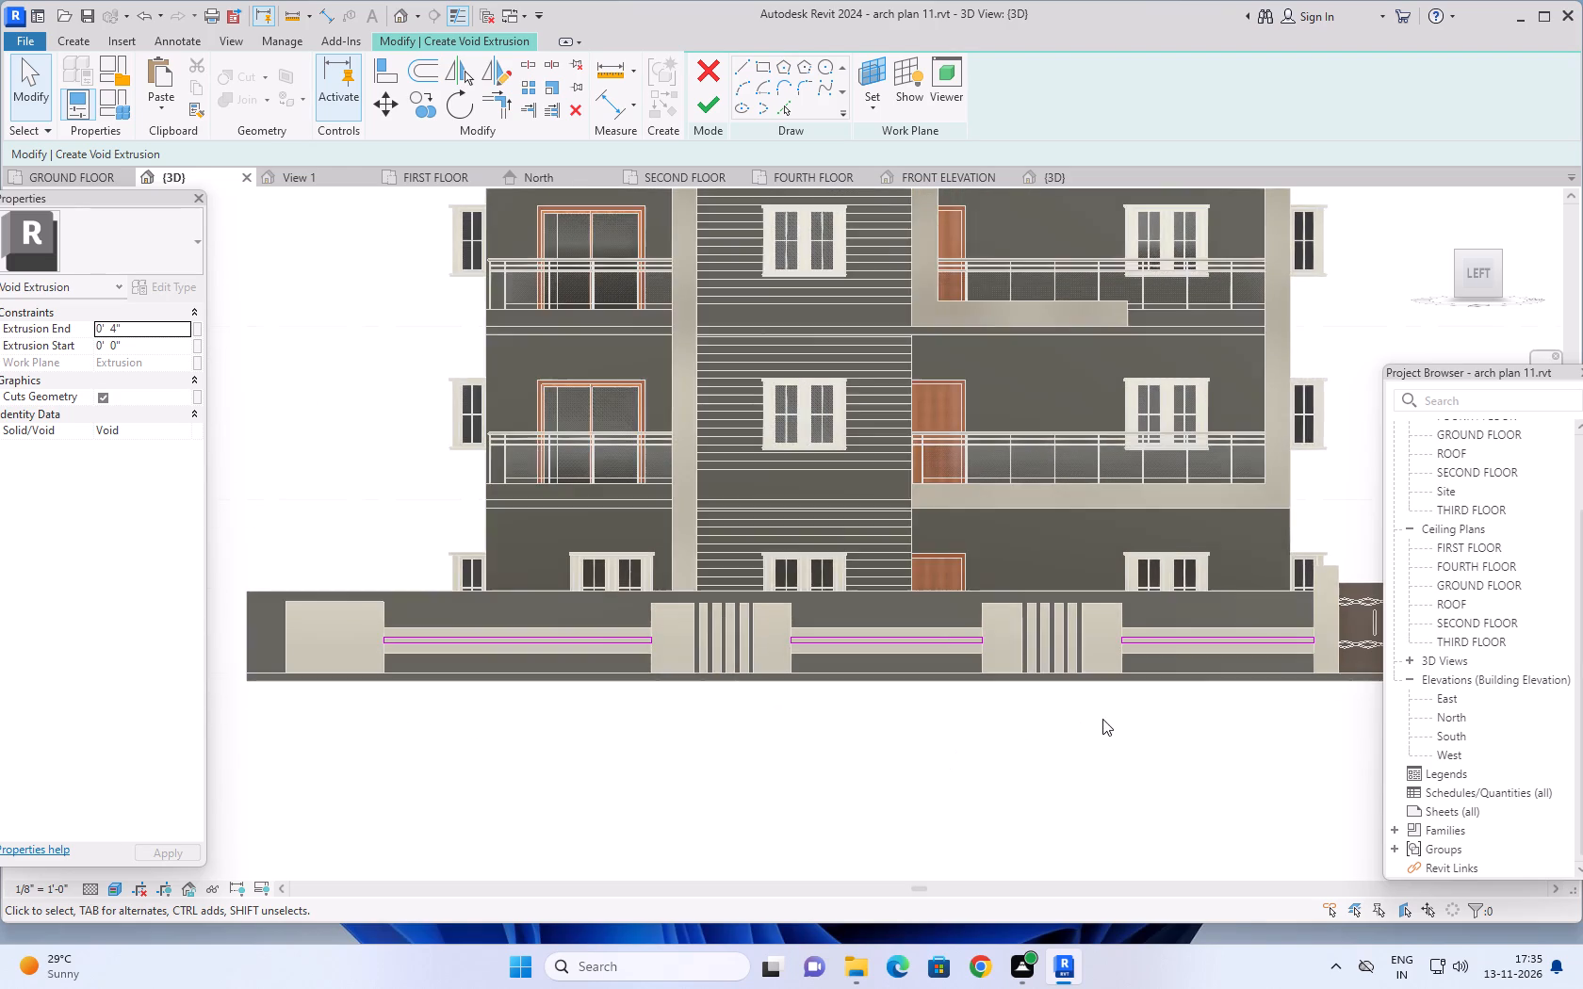
{"action": "scroll", "coordinate": [1103, 719], "scroll_direction": "down", "scroll_amount": 5}
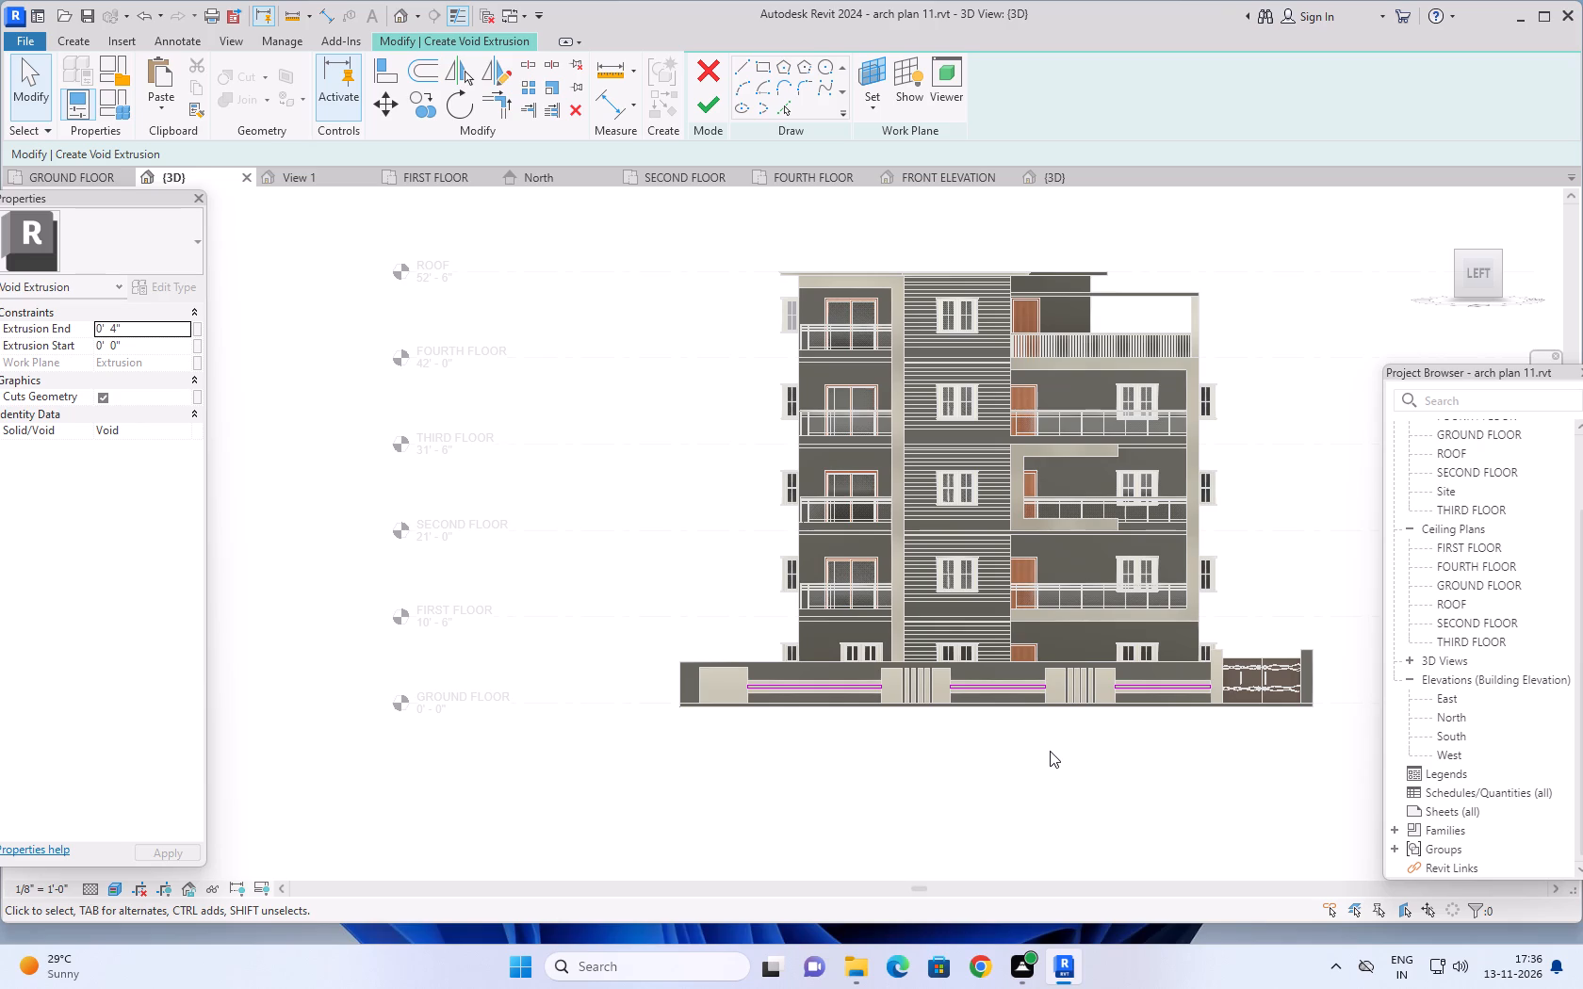
{"action": "middle_click_drag", "start_coordinate": [1128, 773], "coordinate": [1109, 768]}
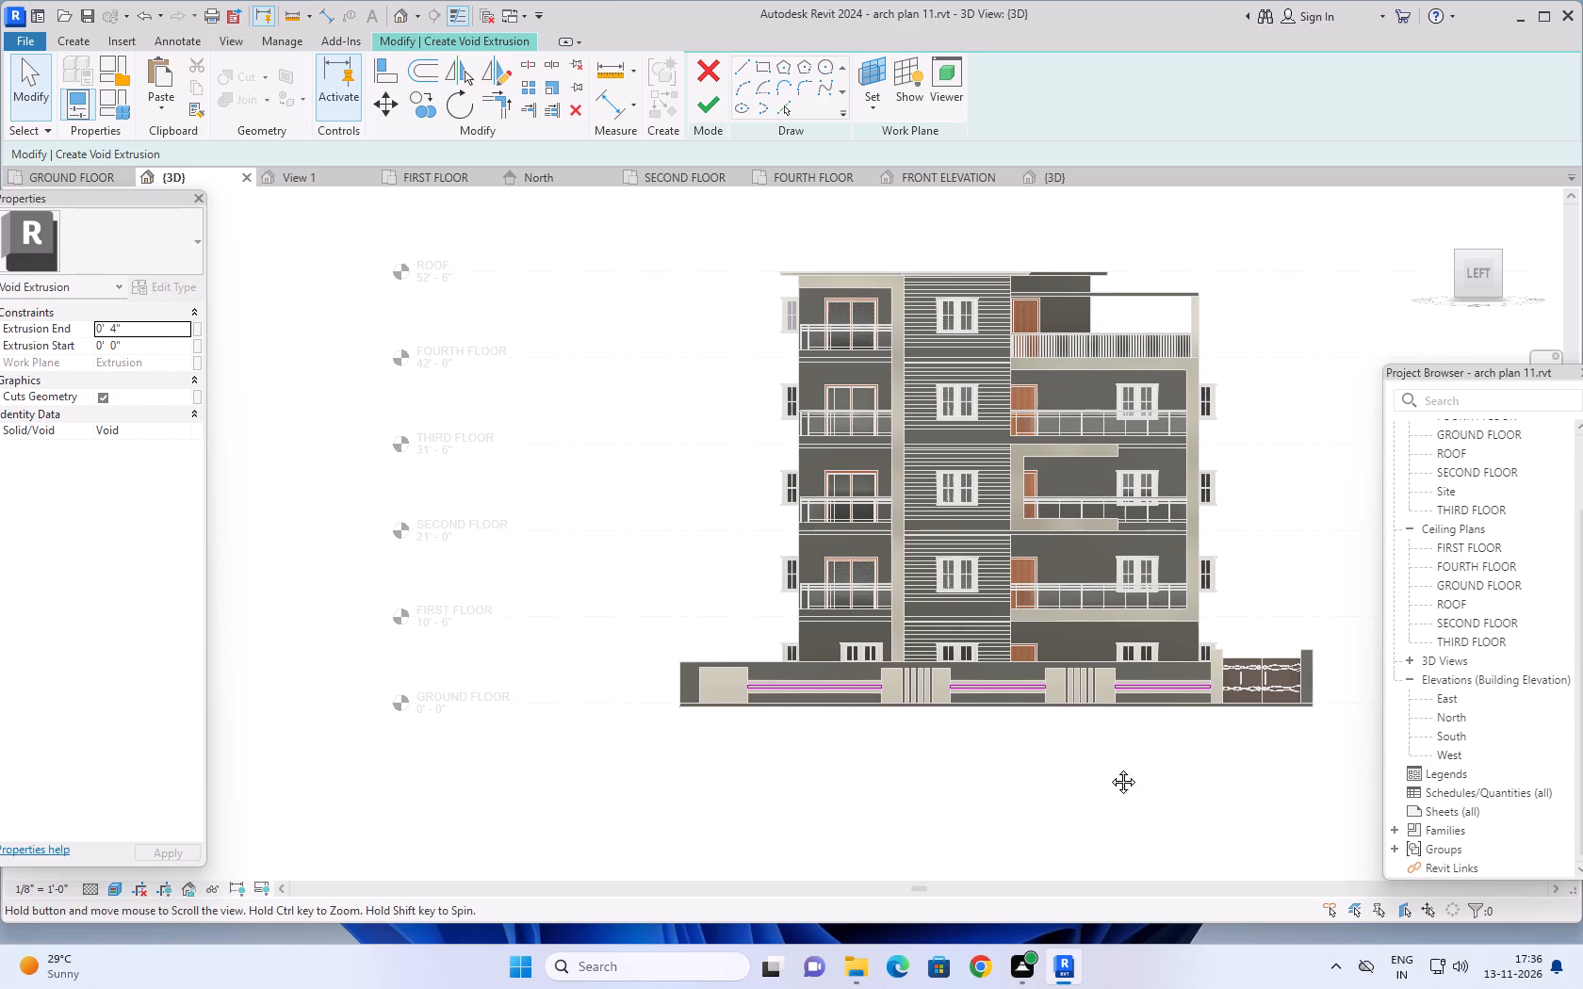
{"action": "middle_click_drag", "start_coordinate": [1109, 768], "coordinate": [1069, 758]}
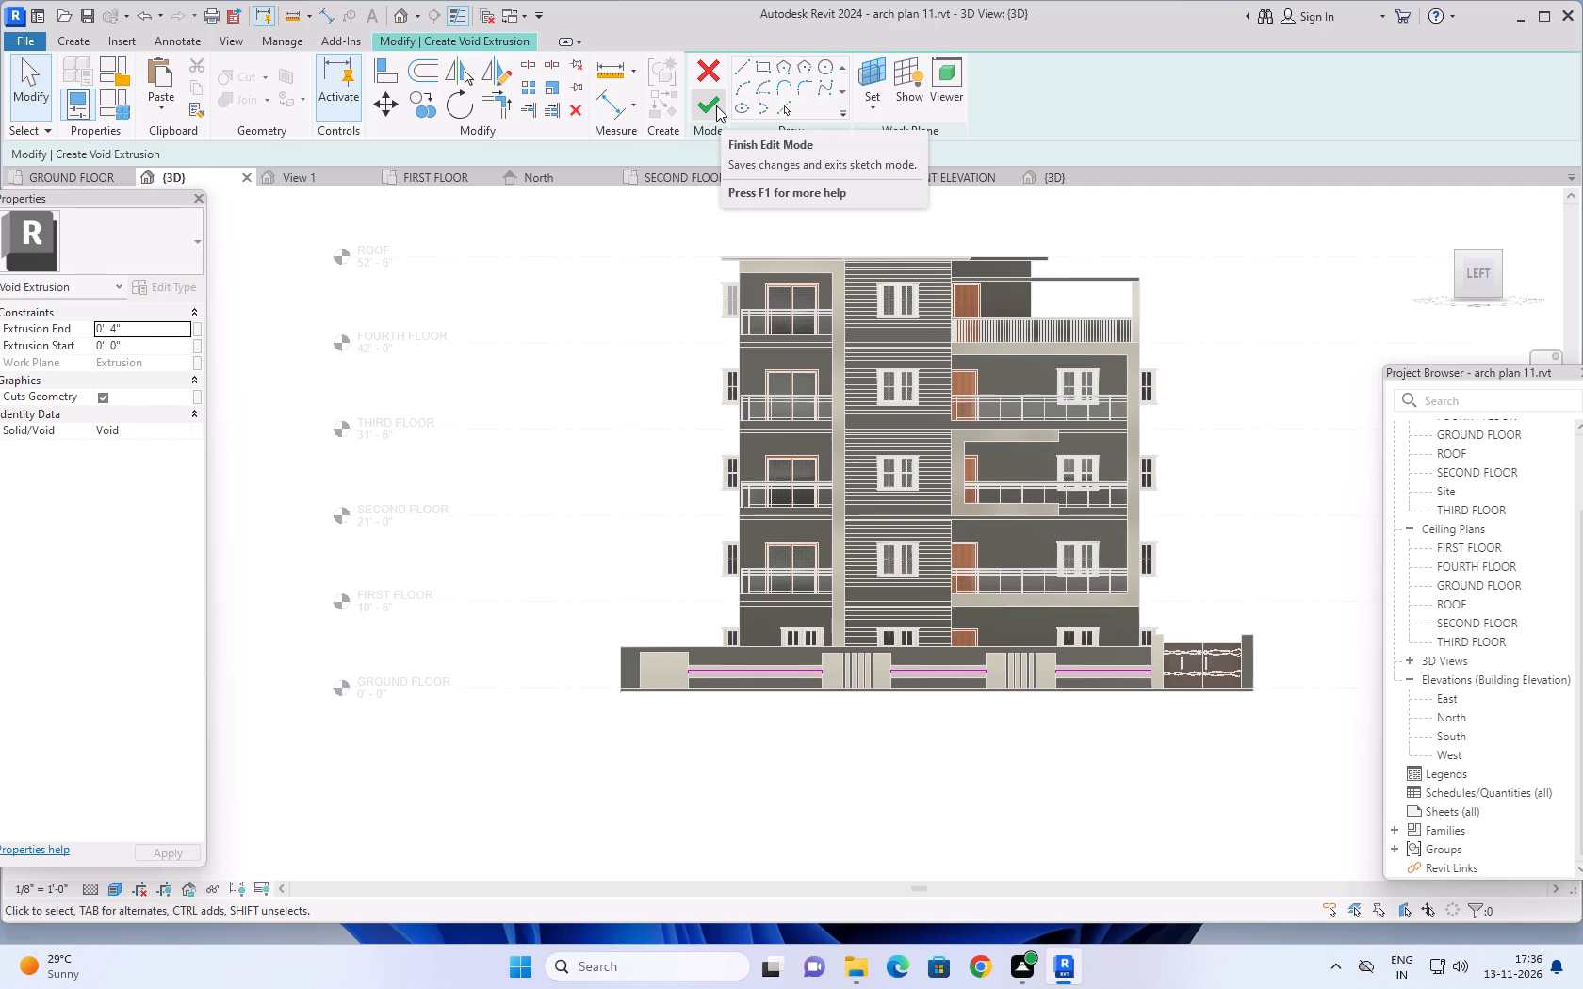
Sketch a circle of 1' 6" radius near the middle of the plain panel at the wall's far end from the gate.
{"action": "left_click", "coordinate": [831, 67]}
{"action": "scroll", "coordinate": [667, 697], "scroll_direction": "up", "scroll_amount": 5}
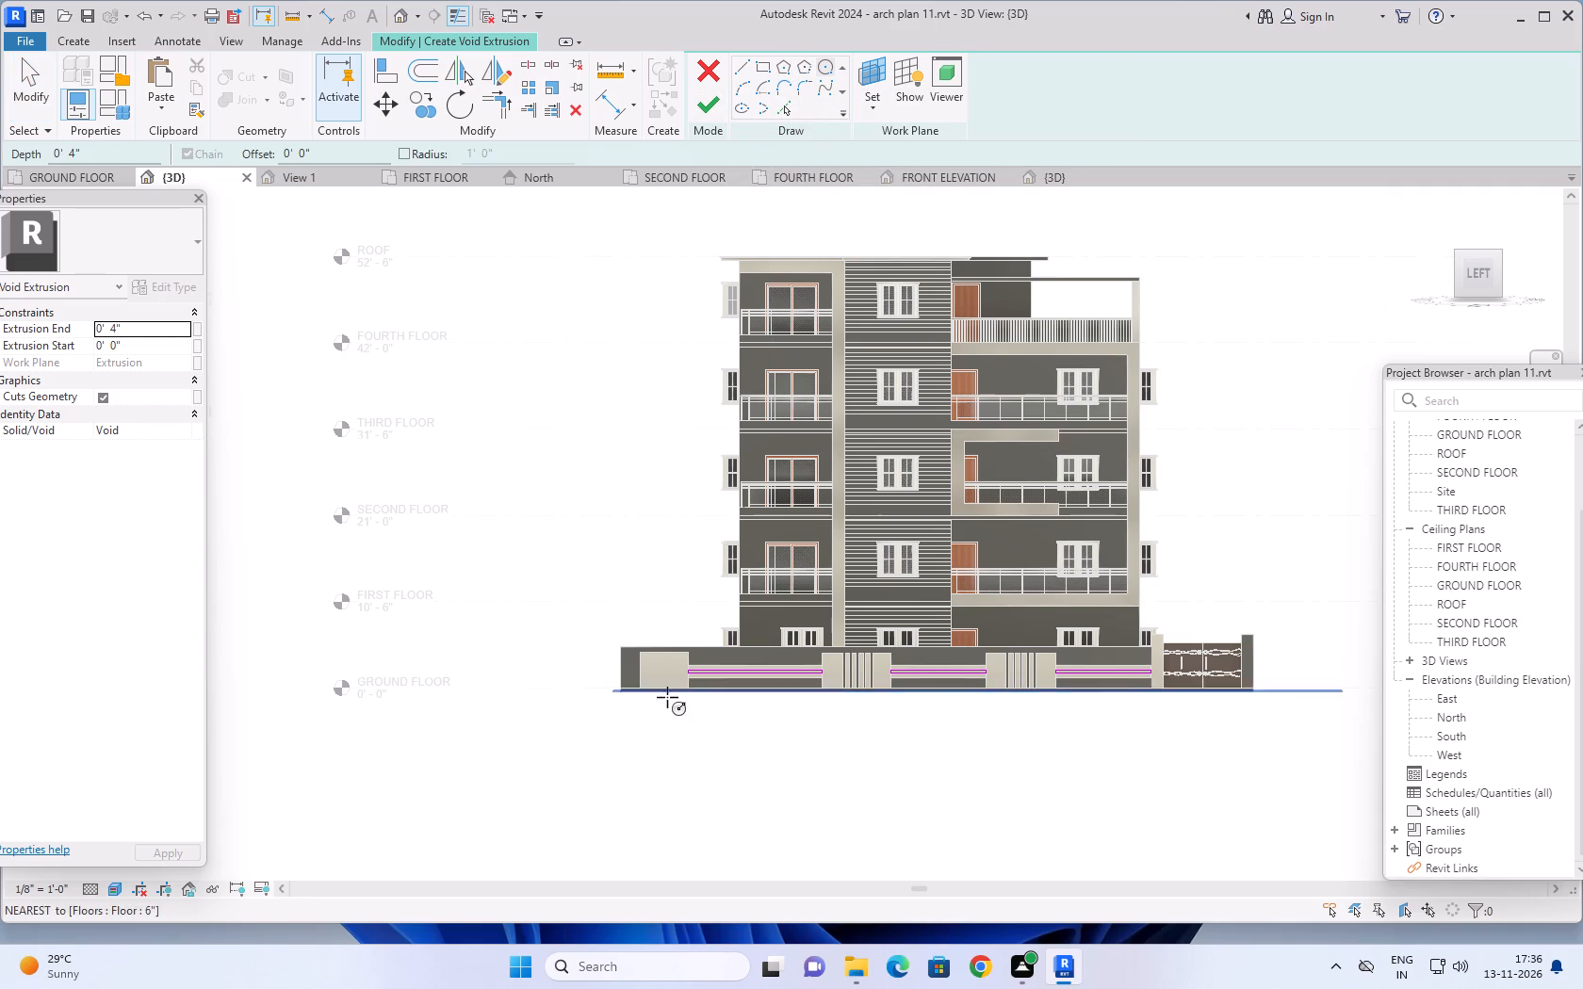
{"action": "scroll", "coordinate": [660, 688], "scroll_direction": "up", "scroll_amount": 3}
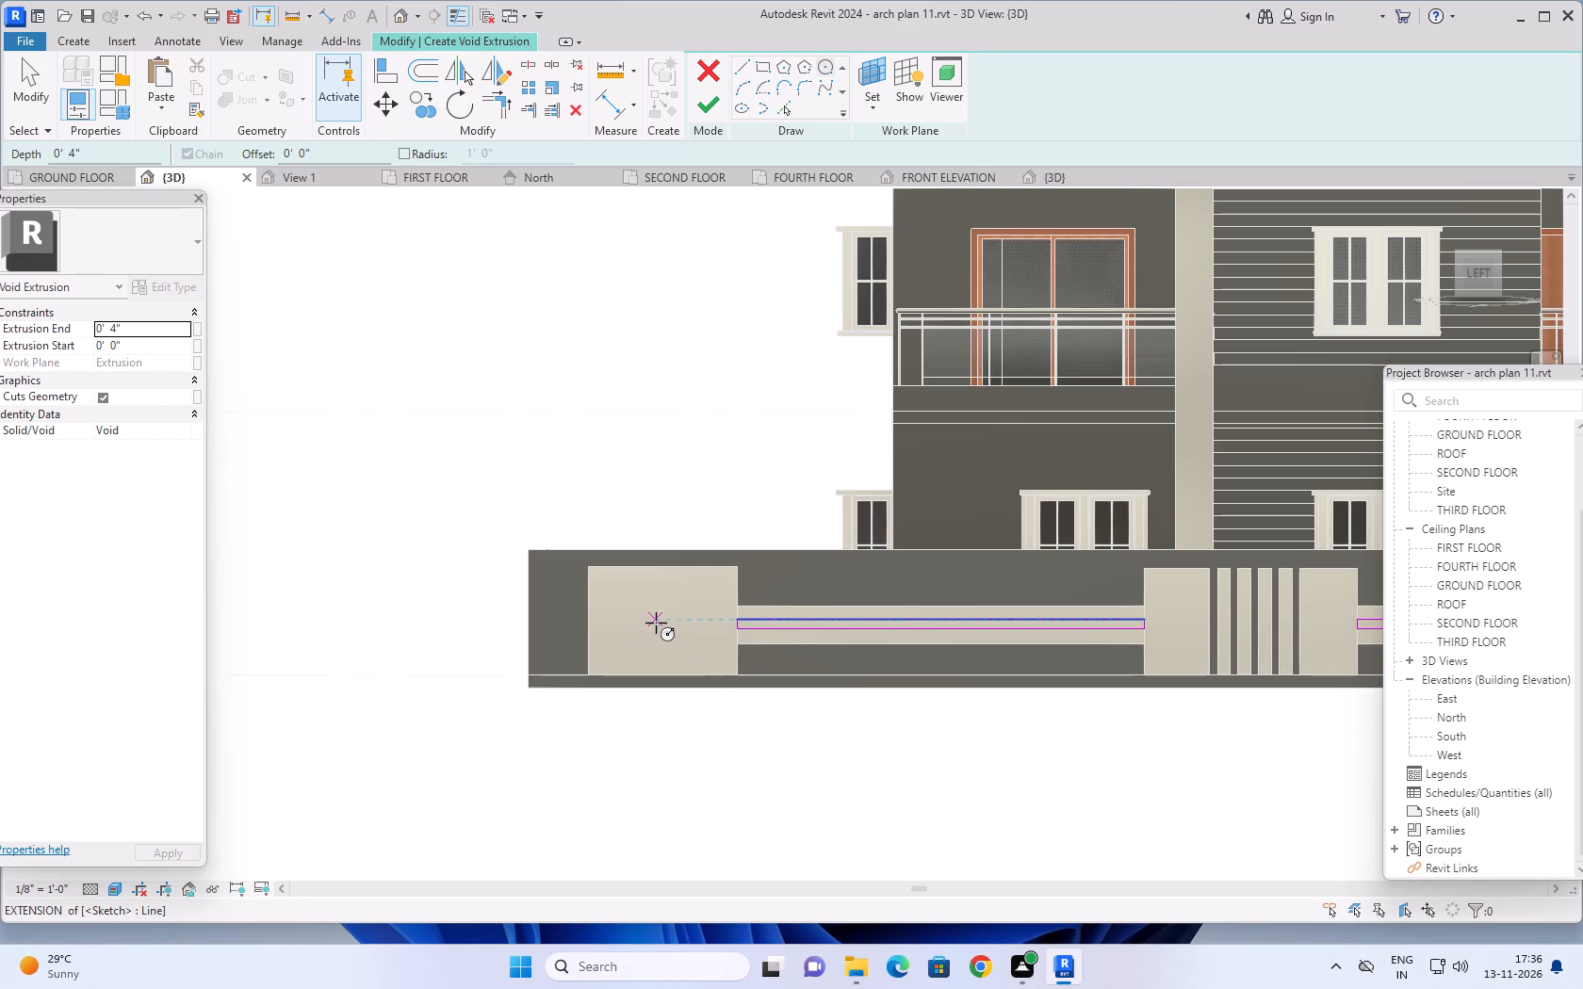
{"action": "left_click", "coordinate": [656, 623]}
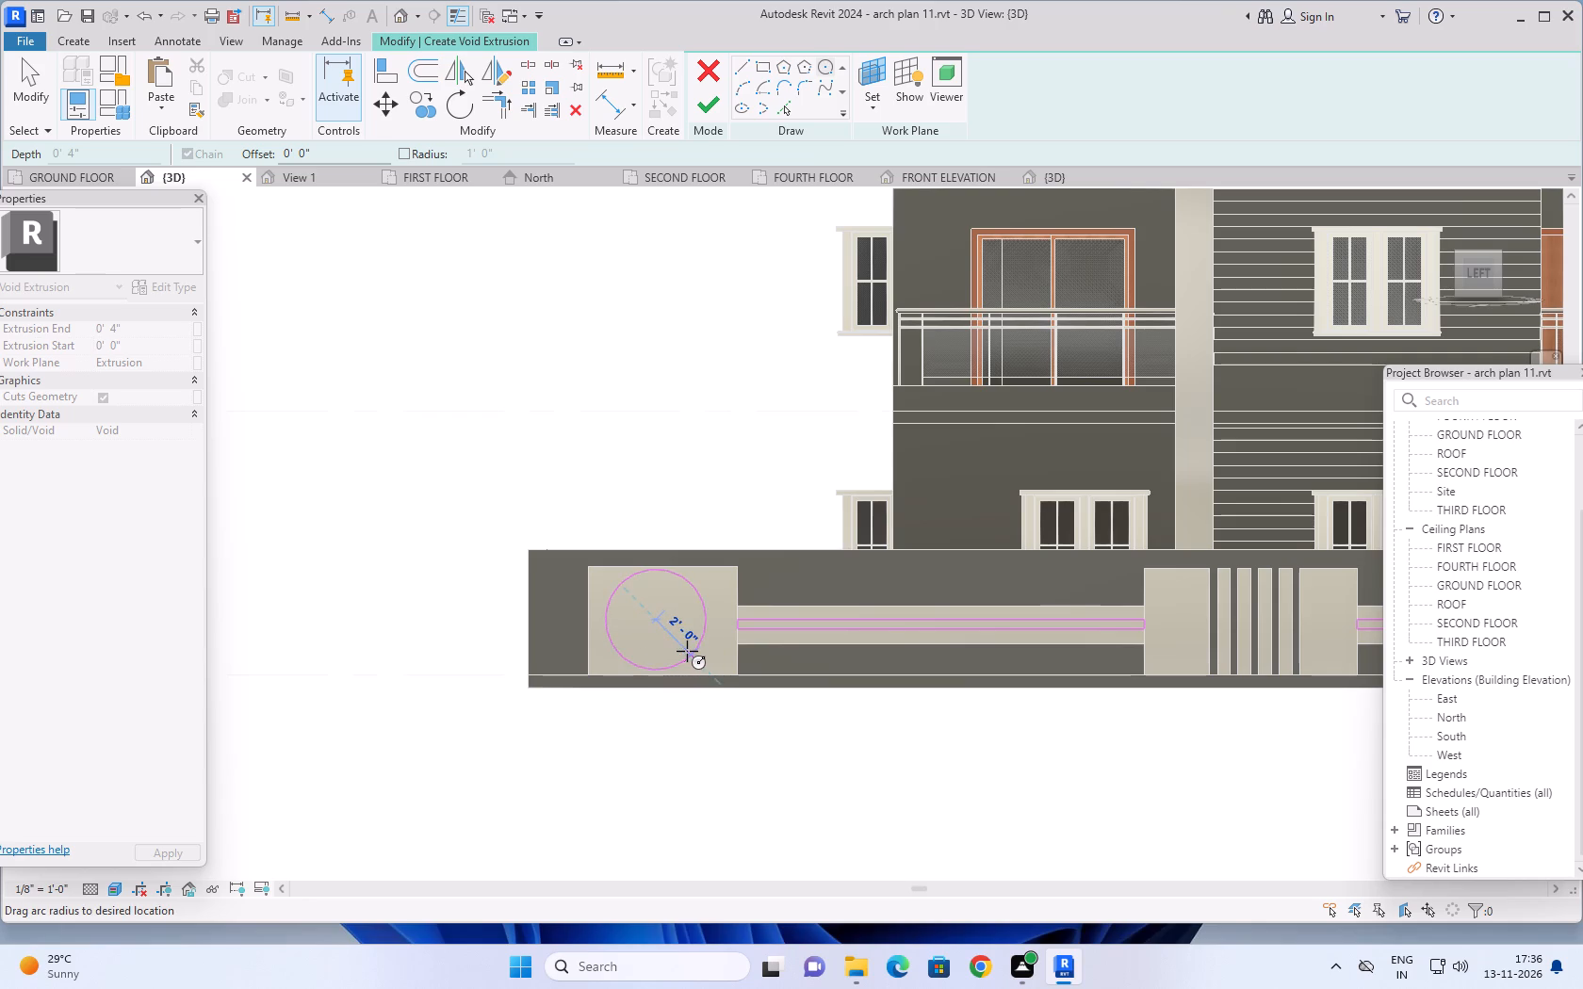
{"action": "left_click", "coordinate": [682, 651]}
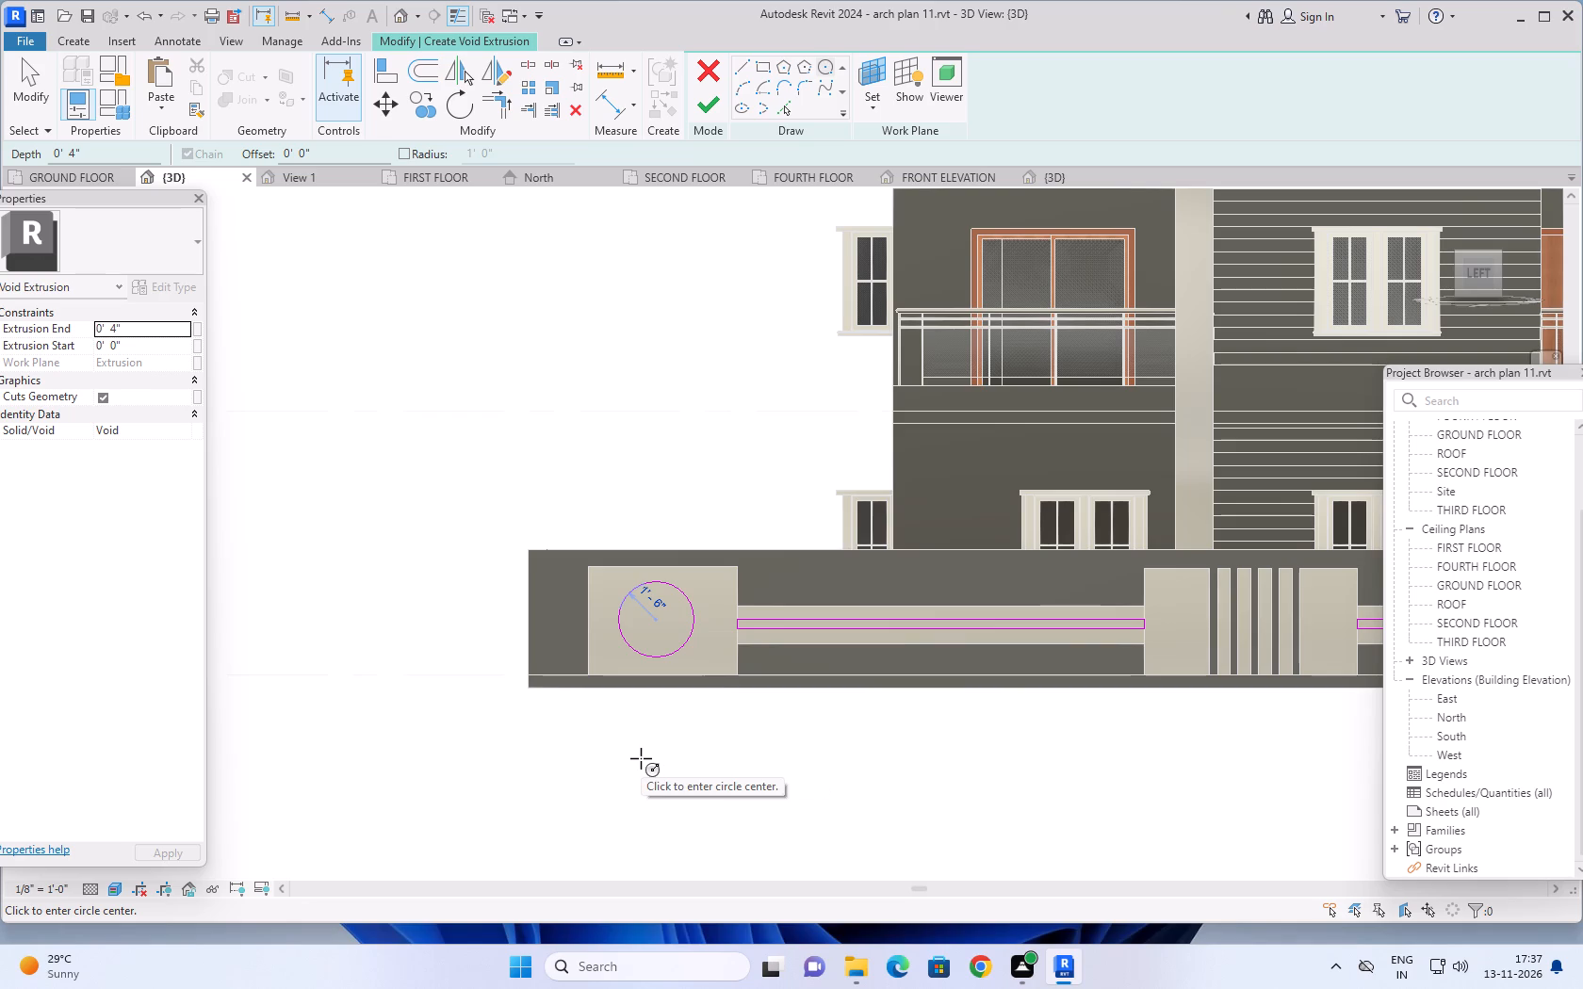
{"action": "key", "text": "Right"}
{"action": "key", "text": "Escape"}
{"action": "key", "text": "Escape"}
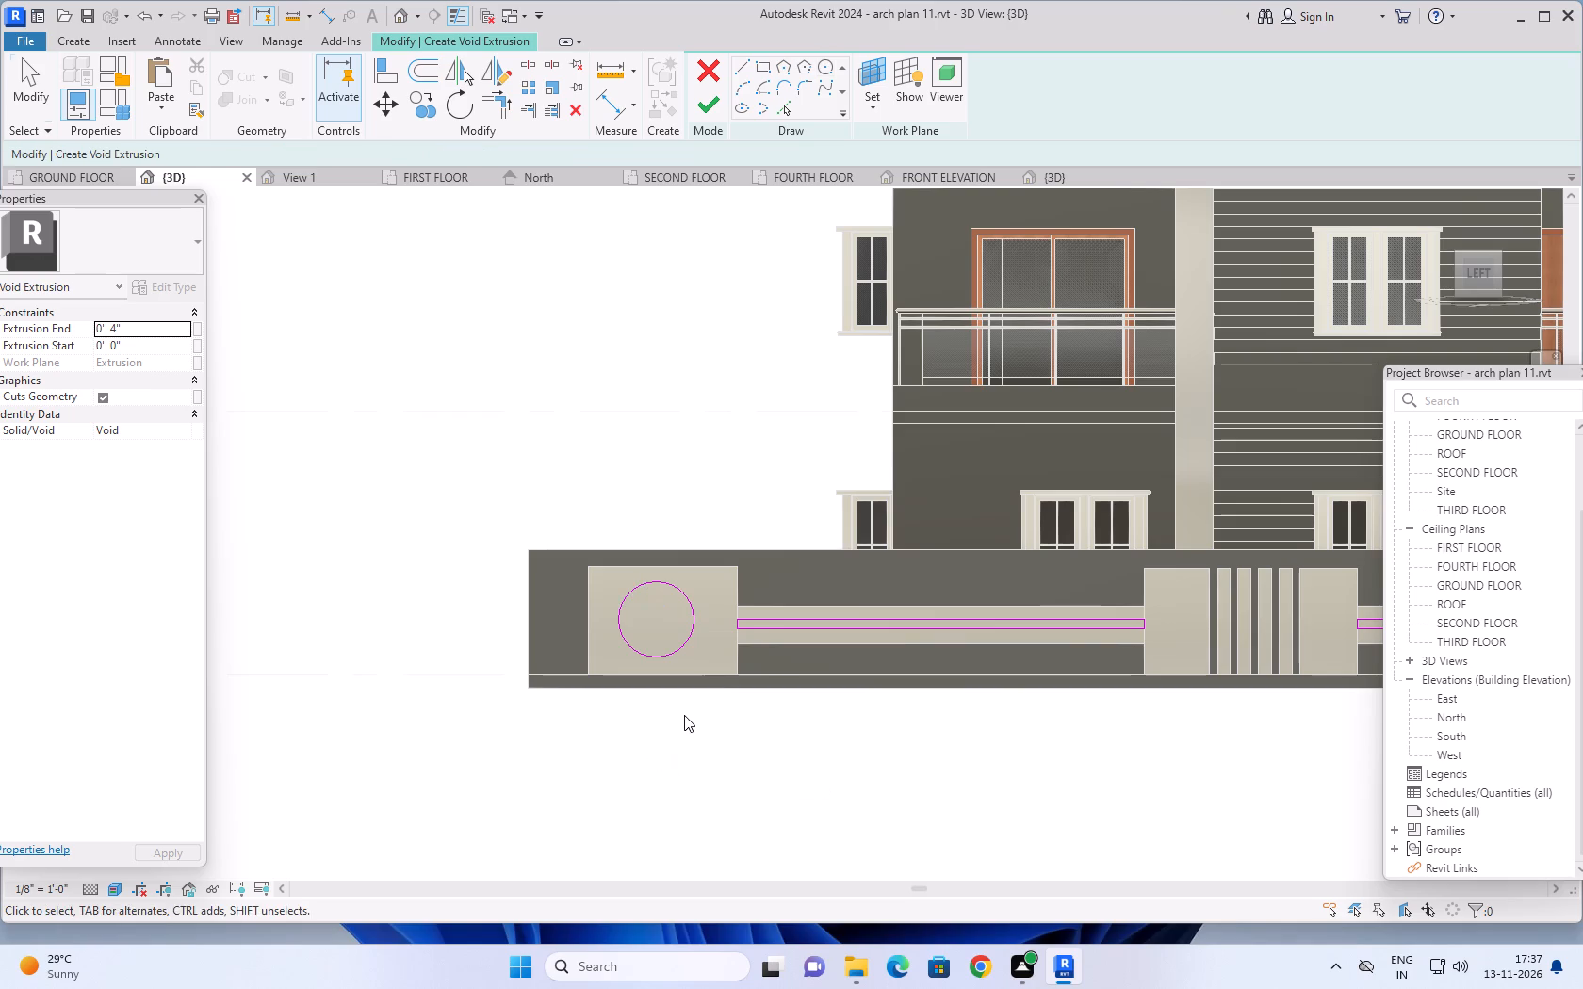
{"action": "key", "text": "Escape"}
{"action": "key", "text": "Escape"}
{"action": "key", "text": "Escape"}
Nudge the circle slightly toward the first band and down, centring it in the plain panel level with the thin rectangle.
{"action": "left_click_drag", "start_coordinate": [709, 555], "coordinate": [612, 687]}
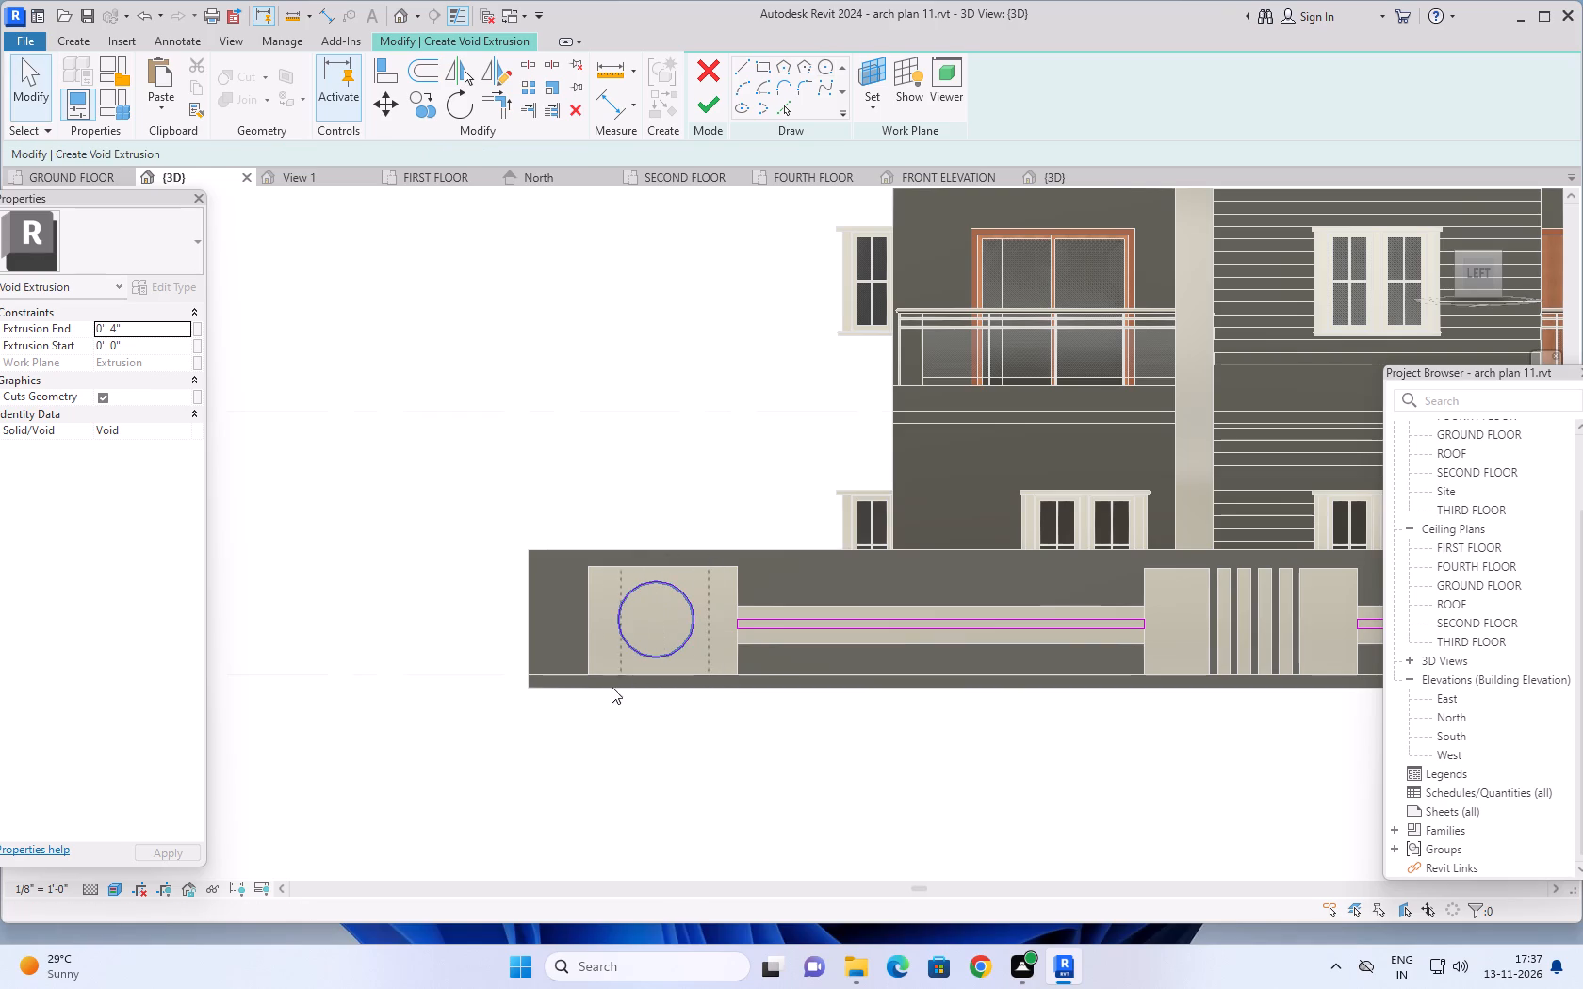
{"action": "left_click_drag", "start_coordinate": [612, 687], "coordinate": [598, 686]}
{"action": "key", "text": "Right"}
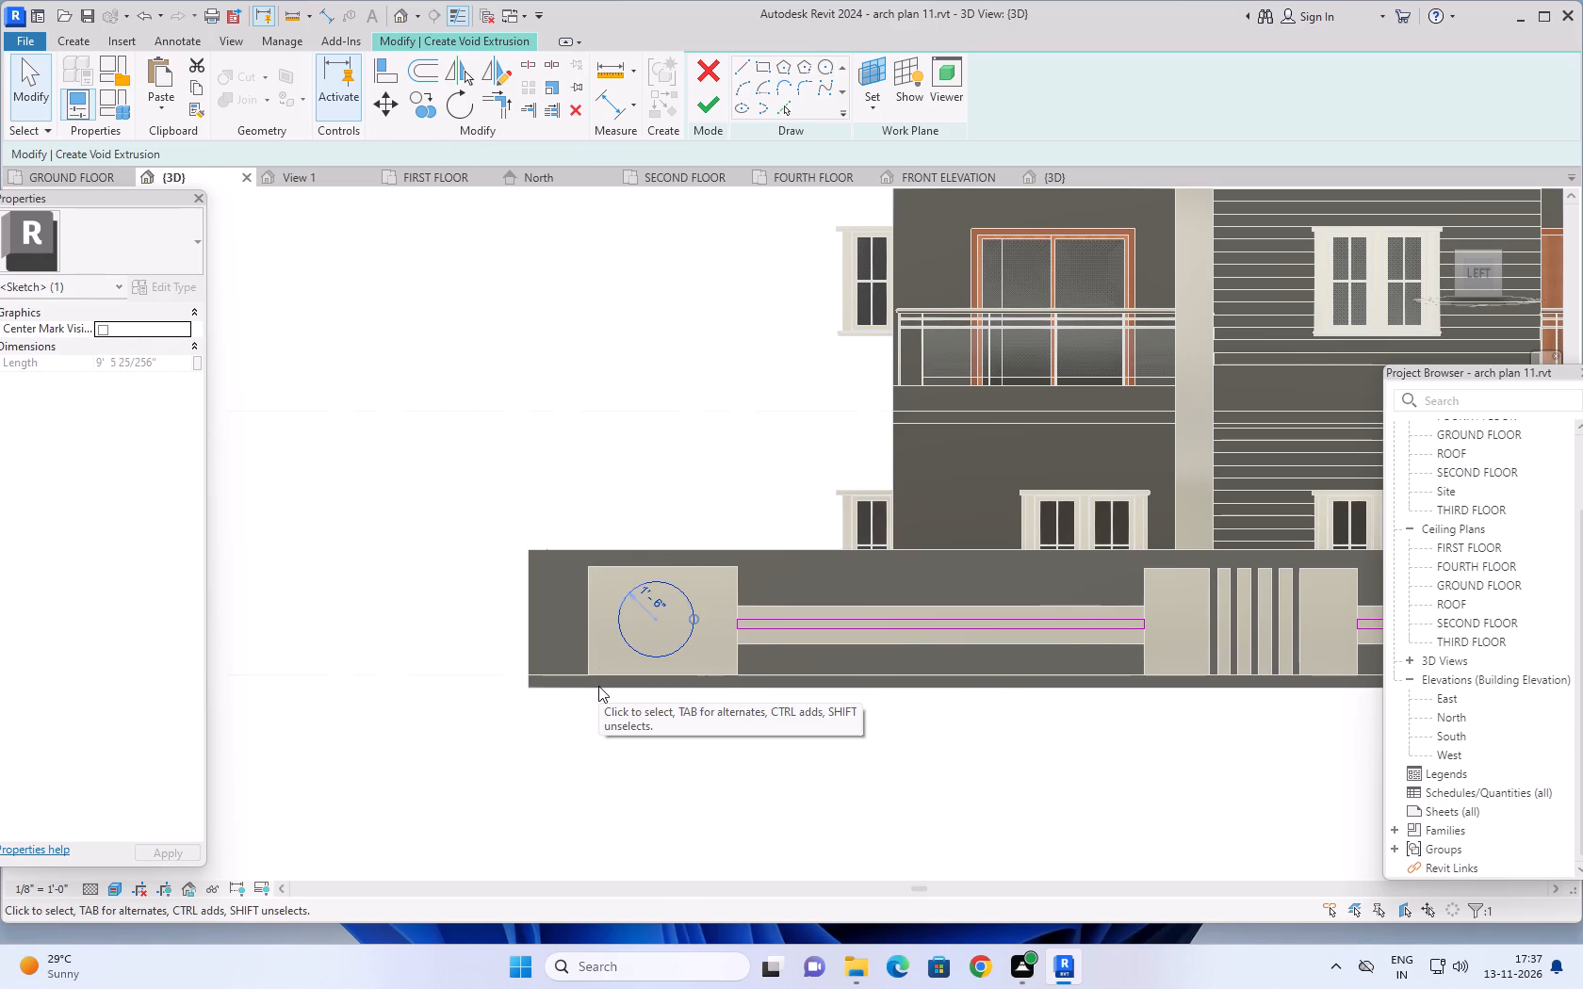
{"action": "key", "text": "Right"}
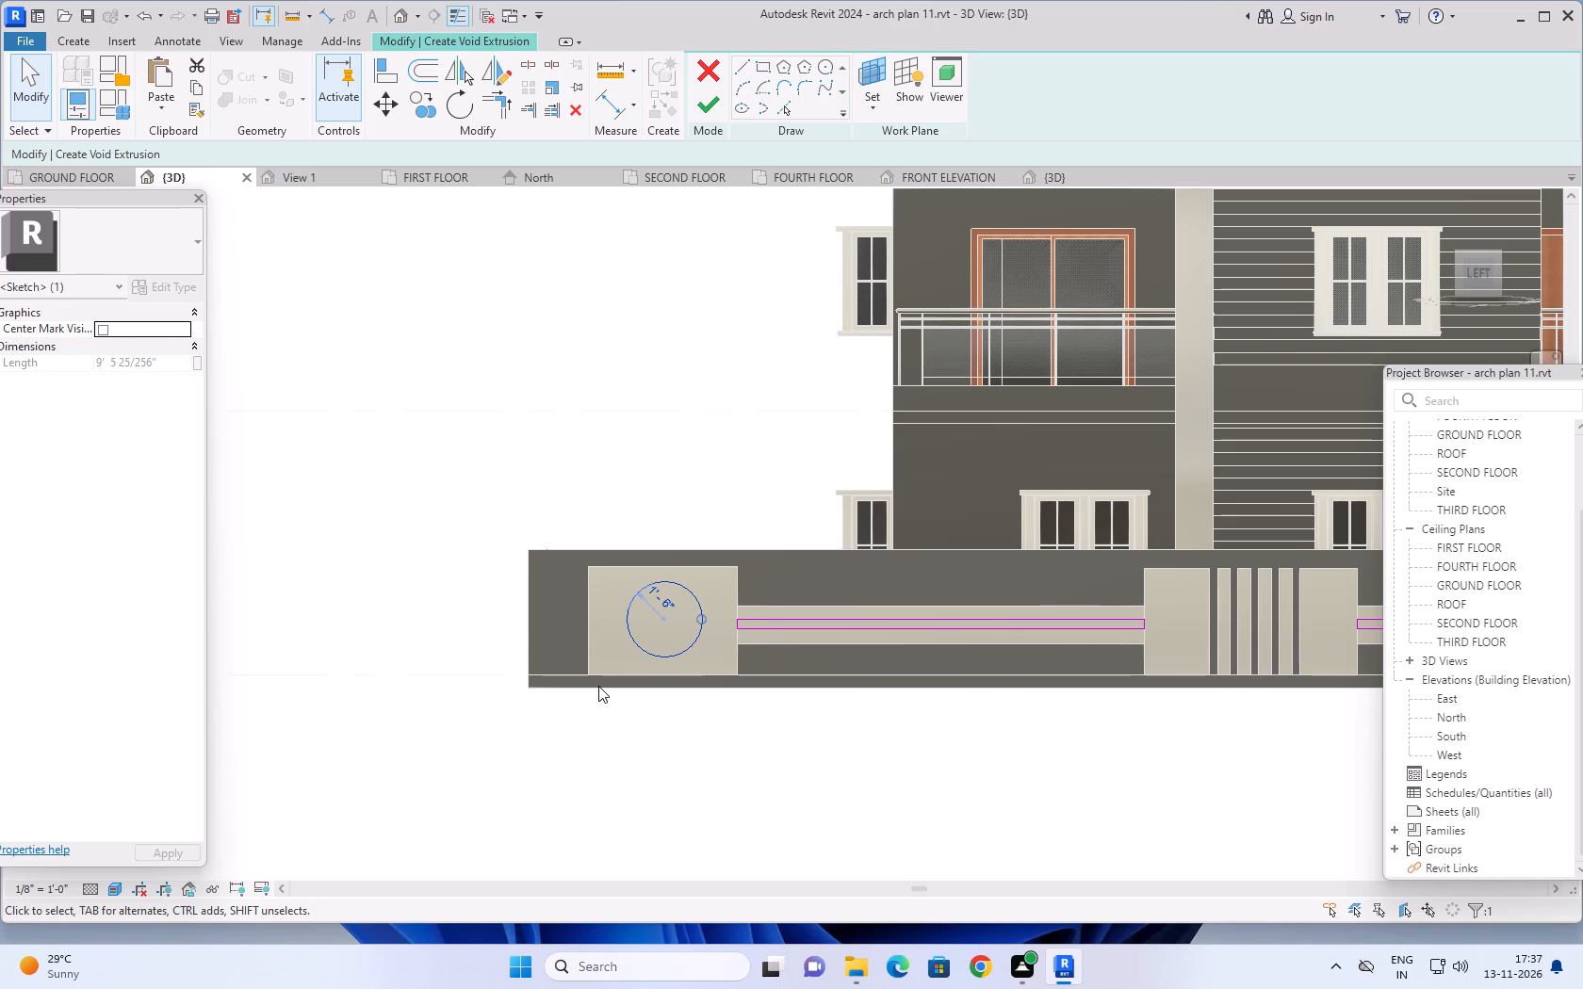
{"action": "key", "text": "Left"}
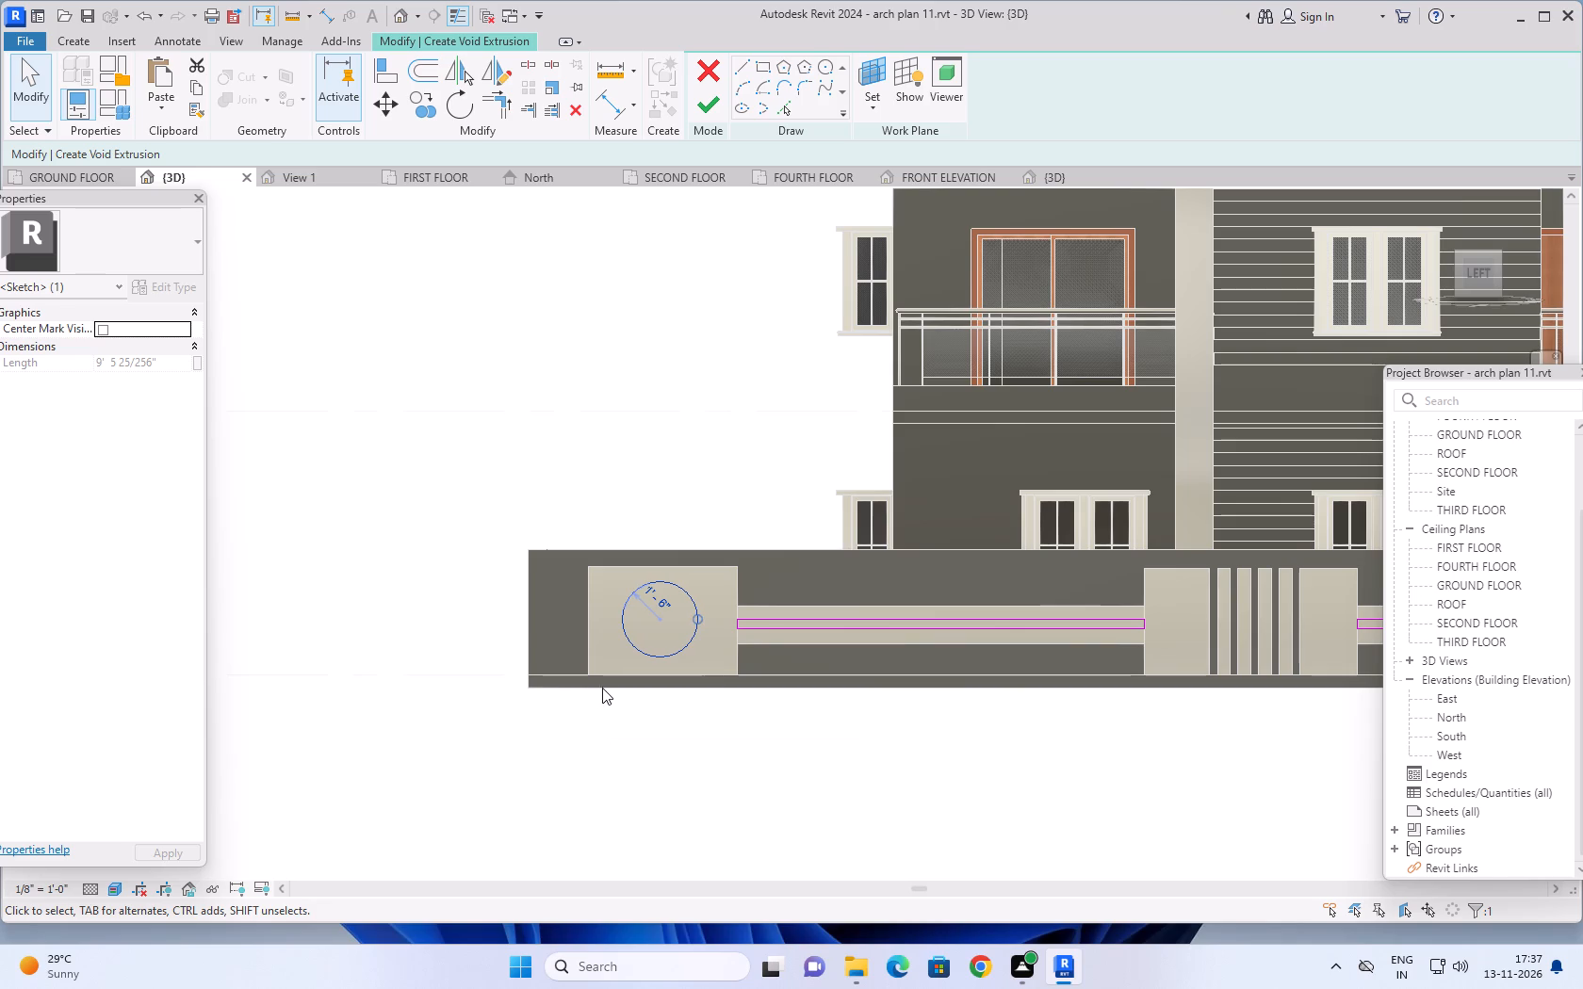
{"action": "key", "text": "Down"}
{"action": "key", "text": "Right"}
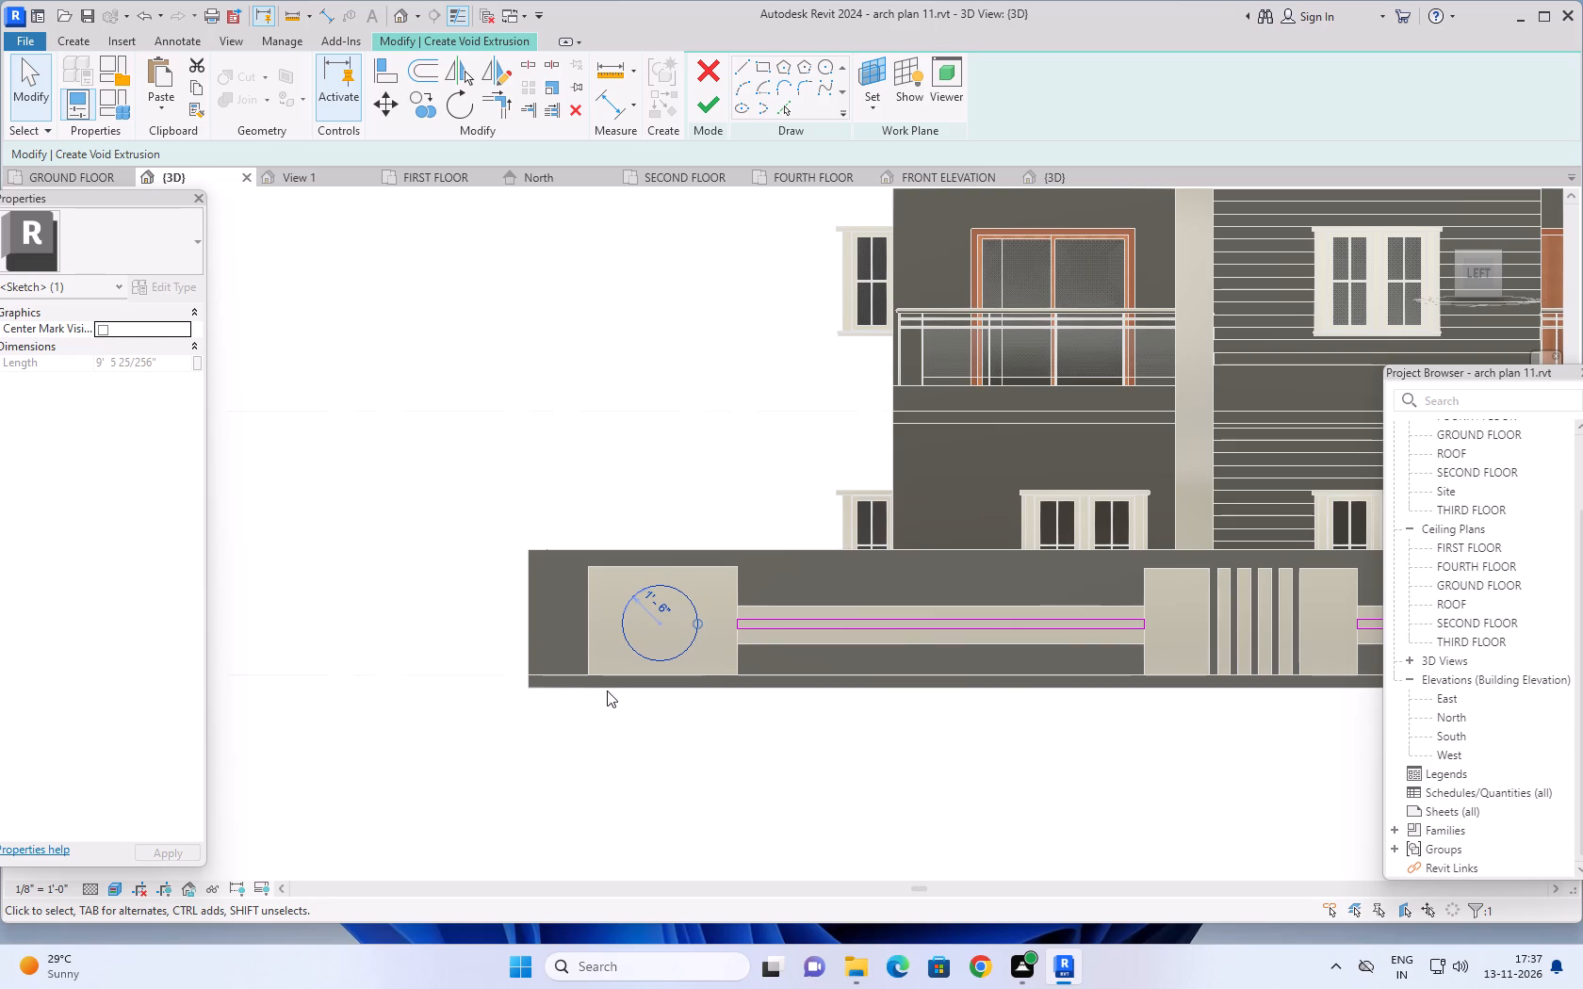
{"action": "key", "text": "Left"}
{"action": "scroll", "coordinate": [630, 707], "scroll_direction": "down", "scroll_amount": 2}
{"action": "middle_click_drag", "start_coordinate": [672, 717], "coordinate": [632, 703]}
{"action": "key", "text": "Escape"}
{"action": "scroll", "coordinate": [727, 741], "scroll_direction": "down", "scroll_amount": 2}
{"action": "middle_click_drag", "start_coordinate": [747, 756], "coordinate": [615, 726]}
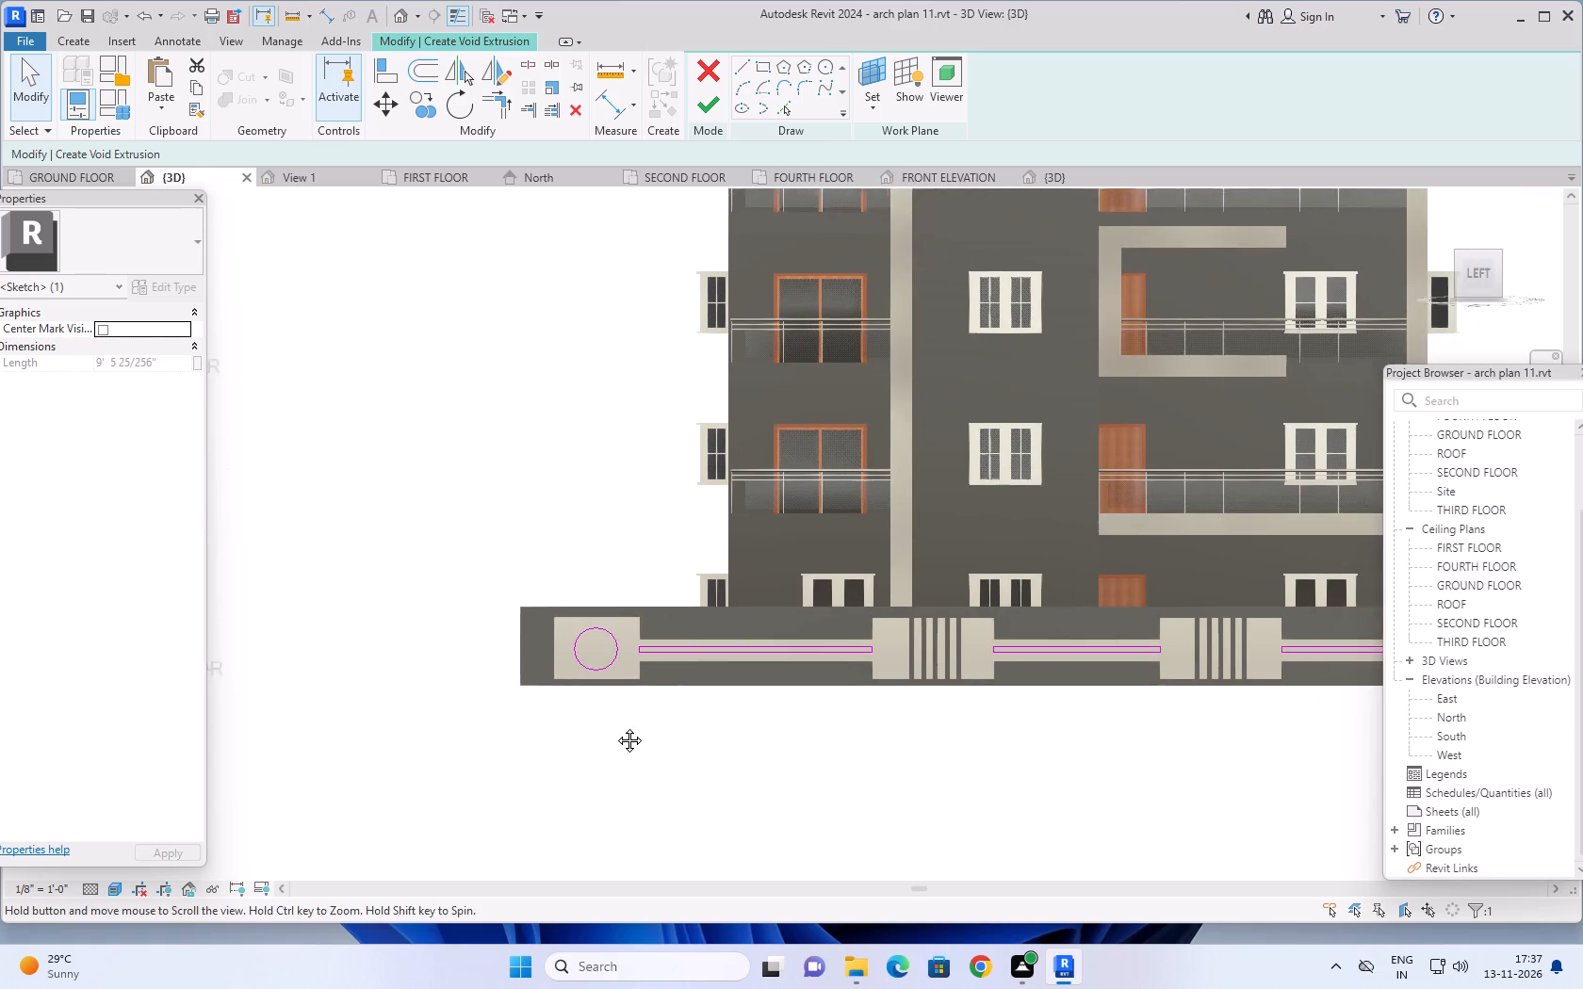
Finish the 4" deep void extrusion from the three thin band rectangles and the circle on the front boundary wall.
{"action": "middle_click_drag", "start_coordinate": [615, 726], "coordinate": [612, 723]}
{"action": "scroll", "coordinate": [617, 723], "scroll_direction": "down", "scroll_amount": 3}
{"action": "middle_click_drag", "start_coordinate": [709, 749], "coordinate": [700, 748]}
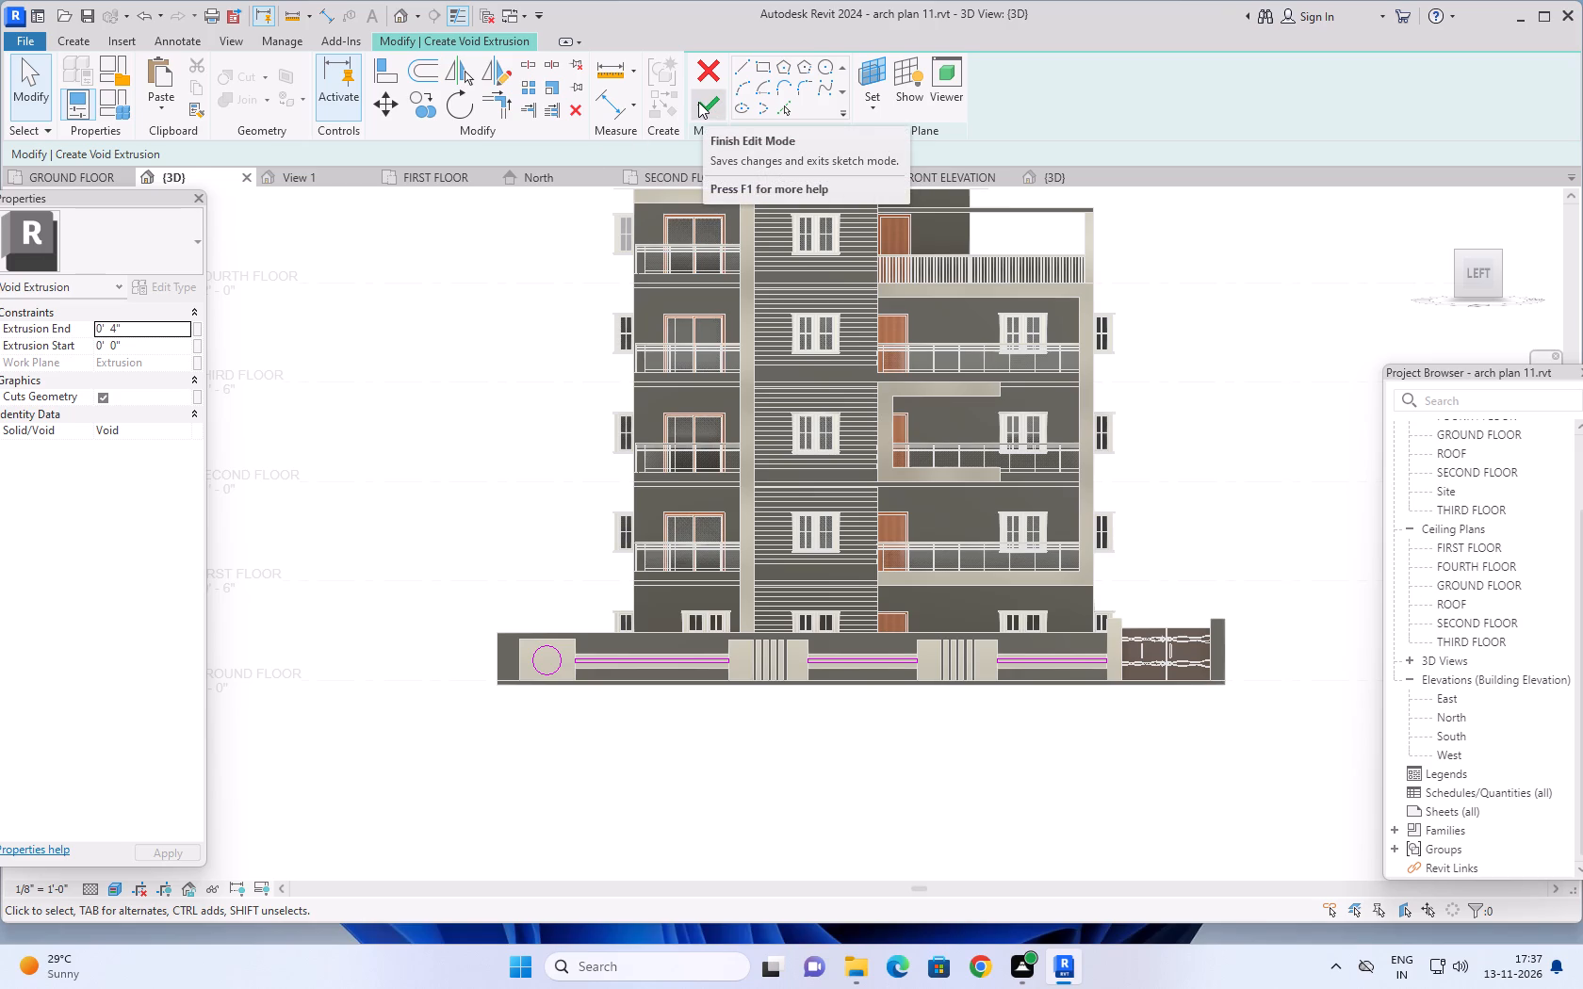
{"action": "left_click", "coordinate": [698, 102]}
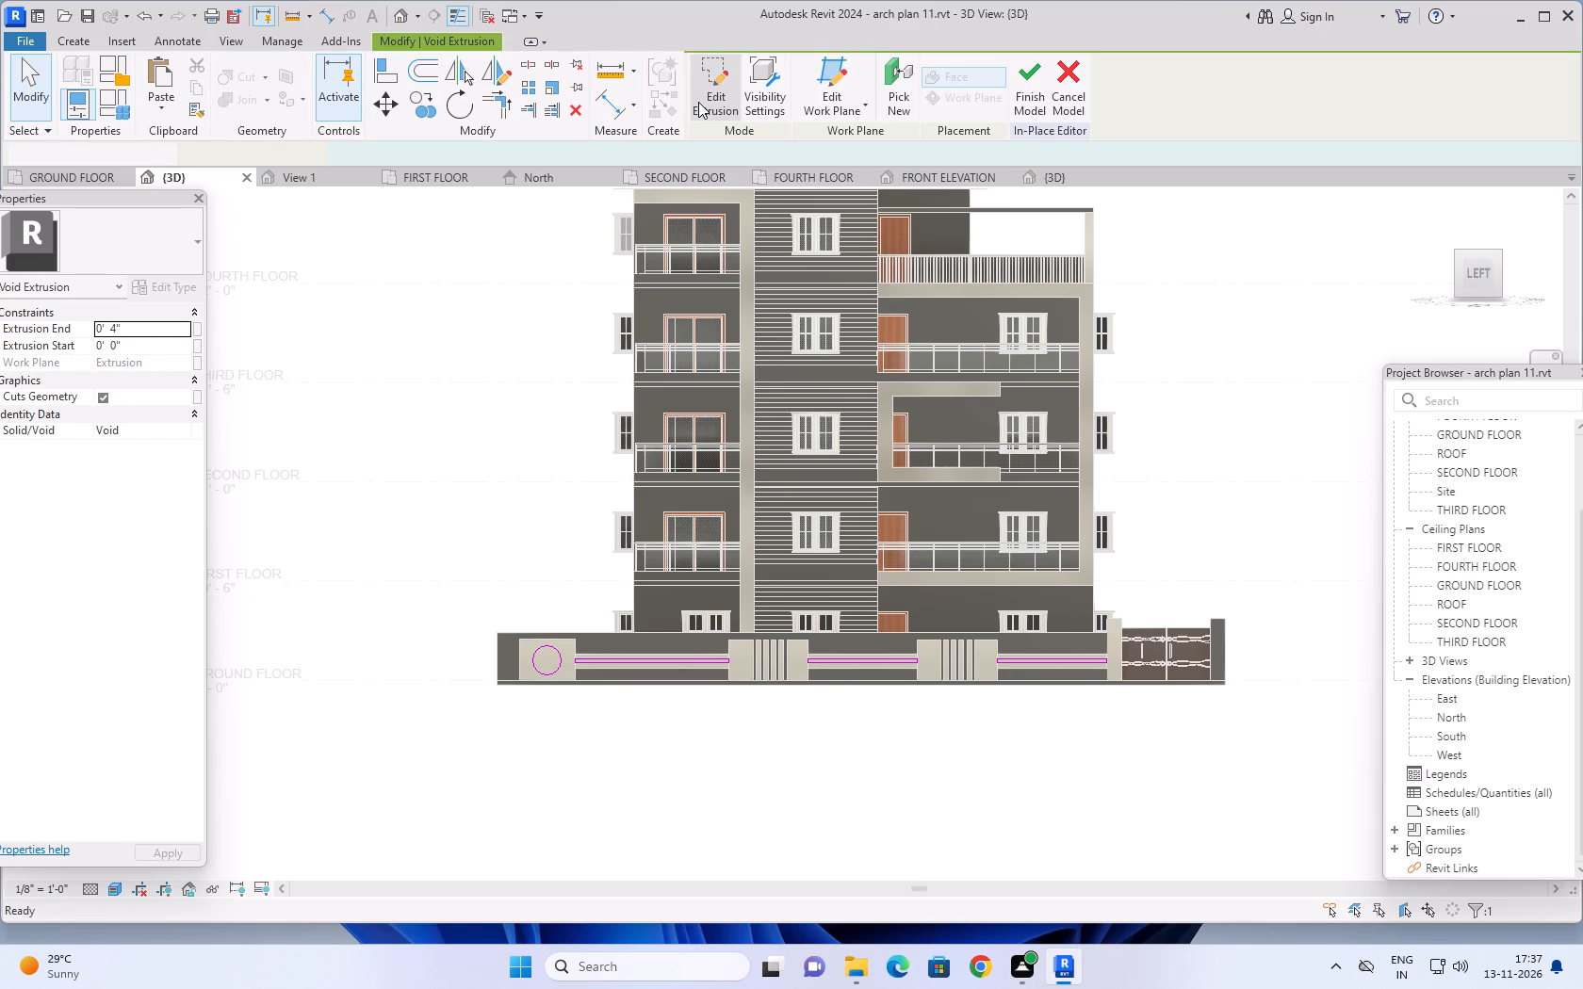
{"action": "left_click", "coordinate": [608, 735]}
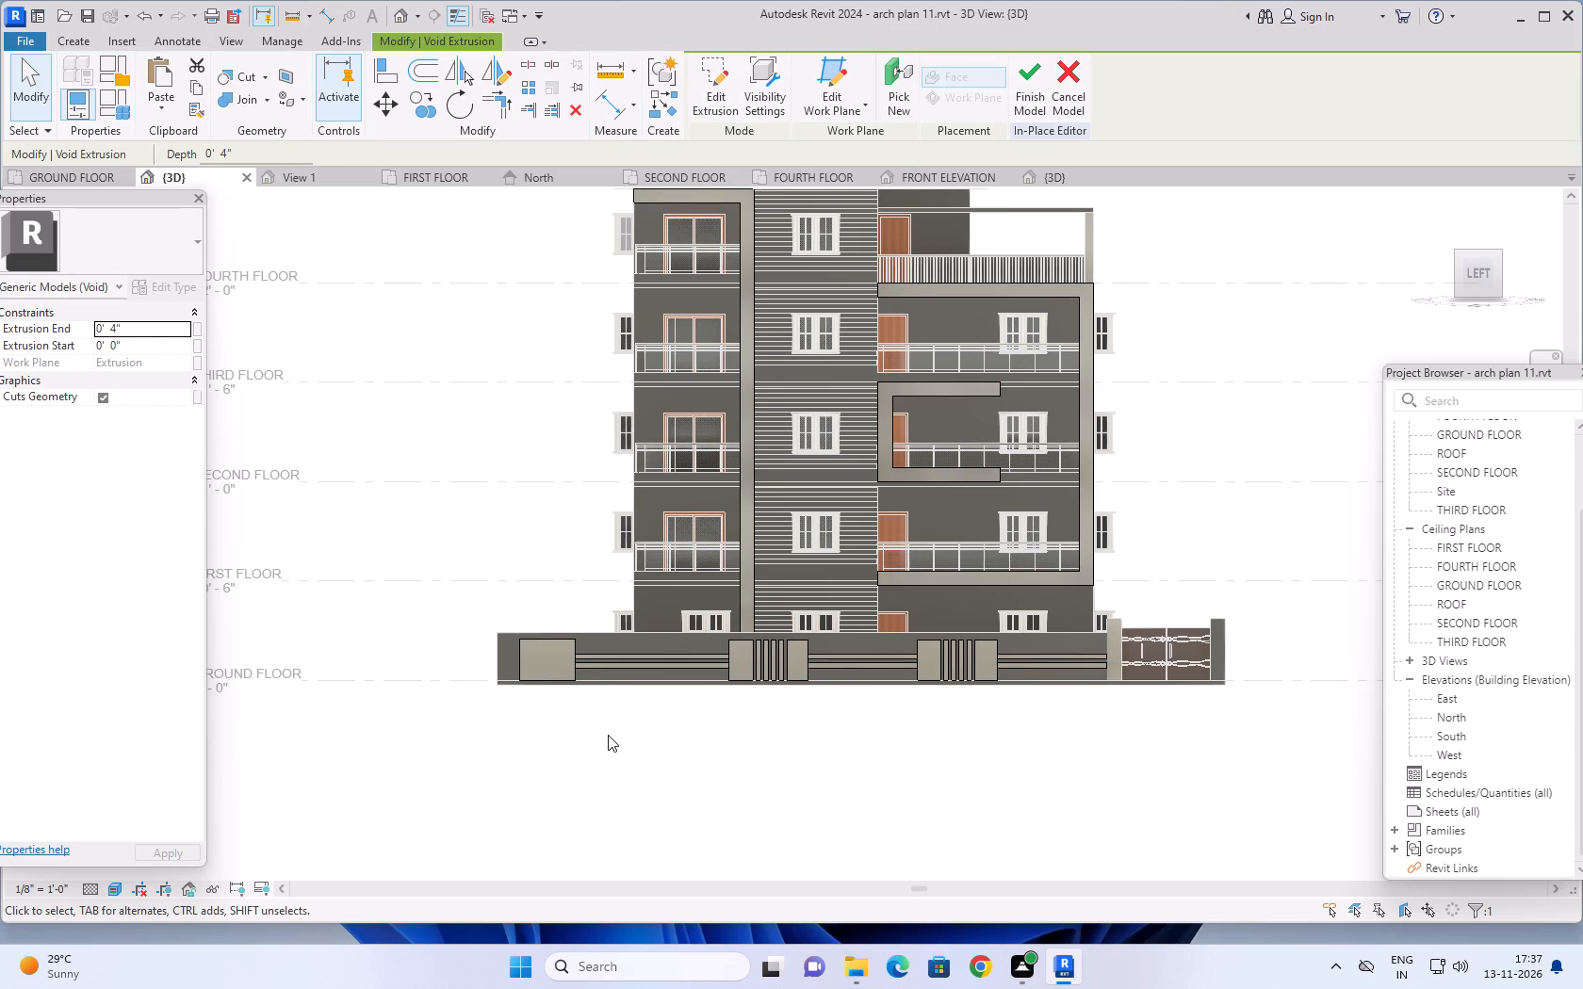
Examine the front boundary wall's bands and plain panel against the whole facade in the straight-on view.
{"action": "middle_click_drag", "start_coordinate": [727, 736], "coordinate": [788, 724]}
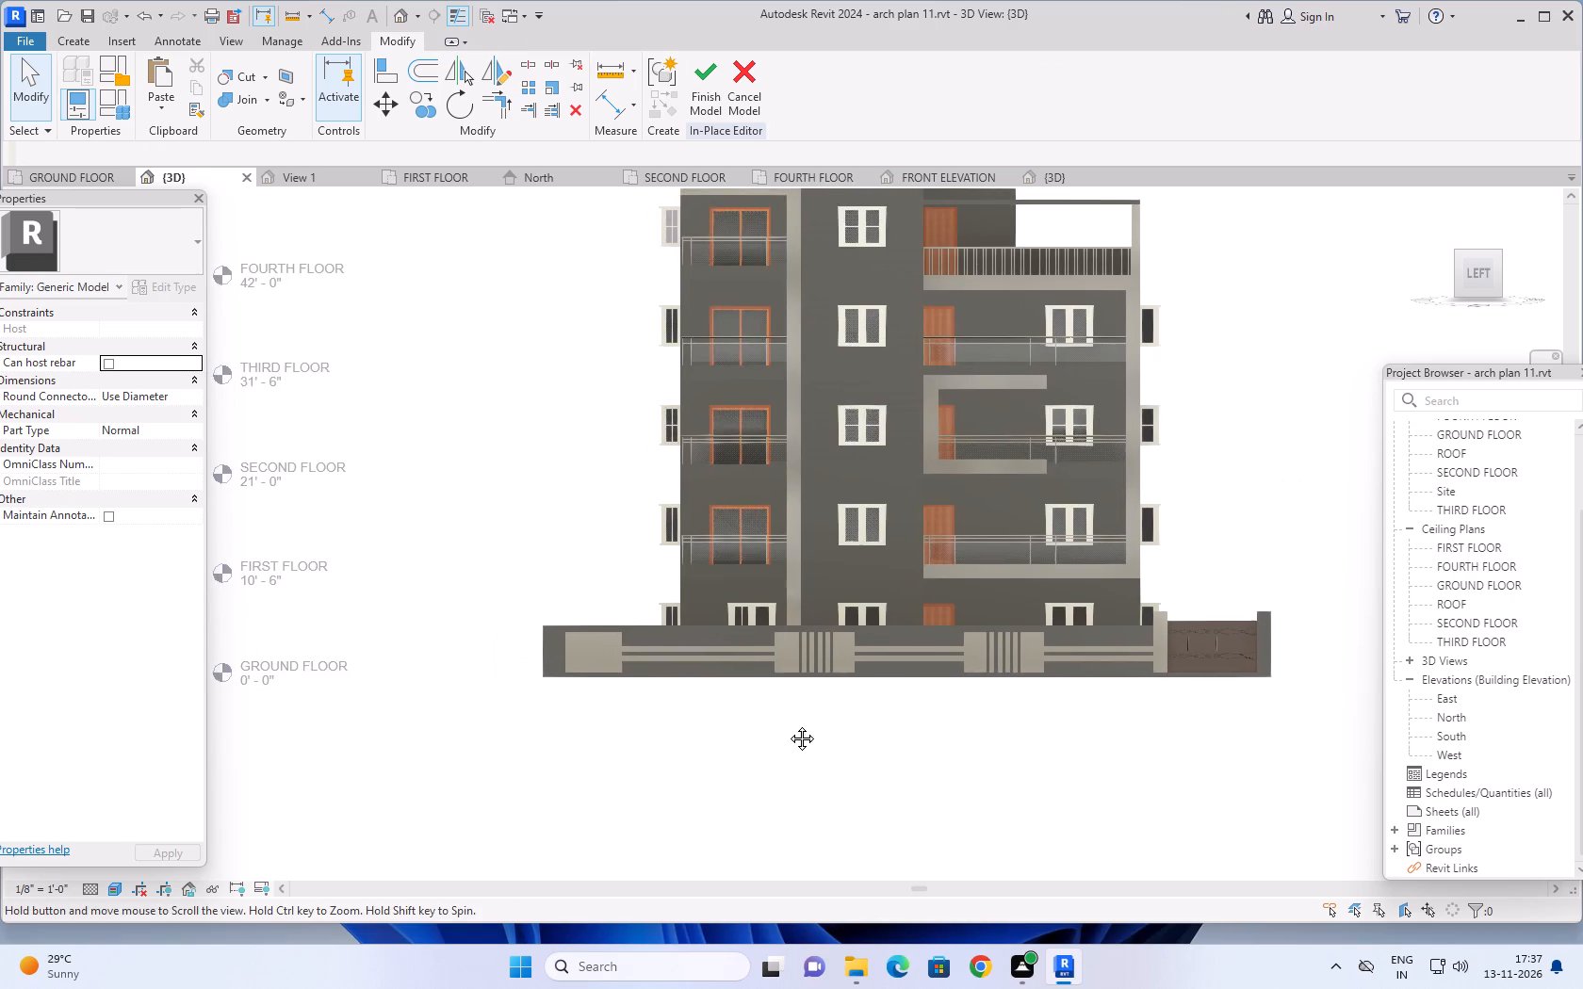
{"action": "middle_click_drag", "start_coordinate": [788, 724], "coordinate": [791, 723]}
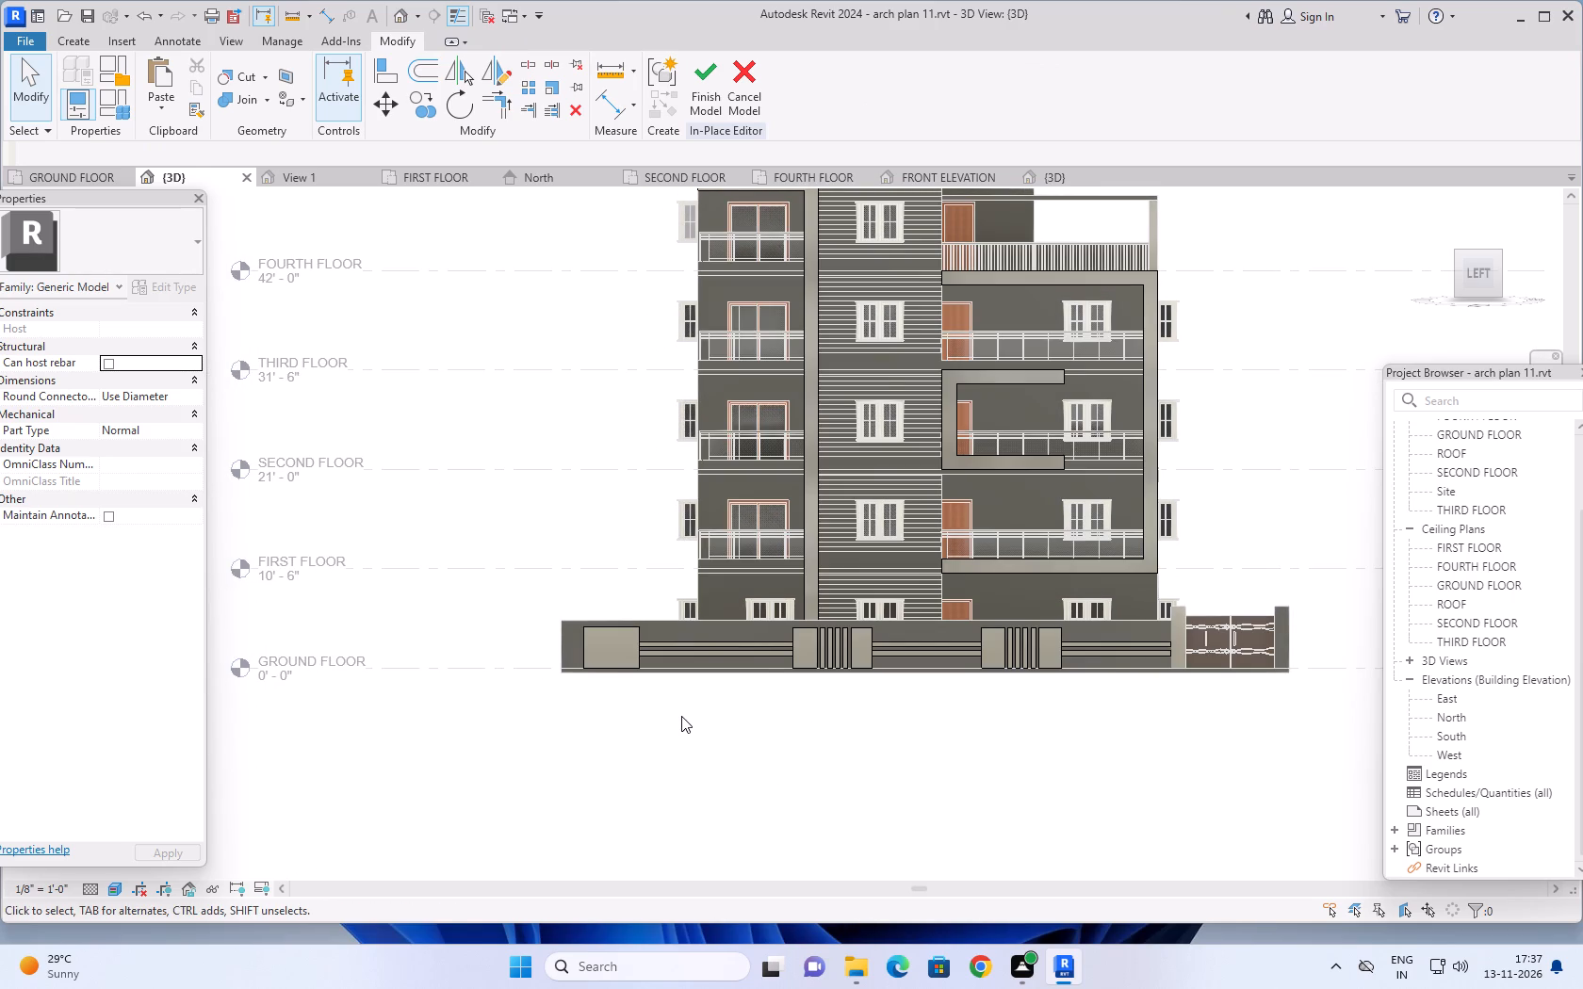
{"action": "scroll", "coordinate": [681, 716], "scroll_direction": "up", "scroll_amount": 2}
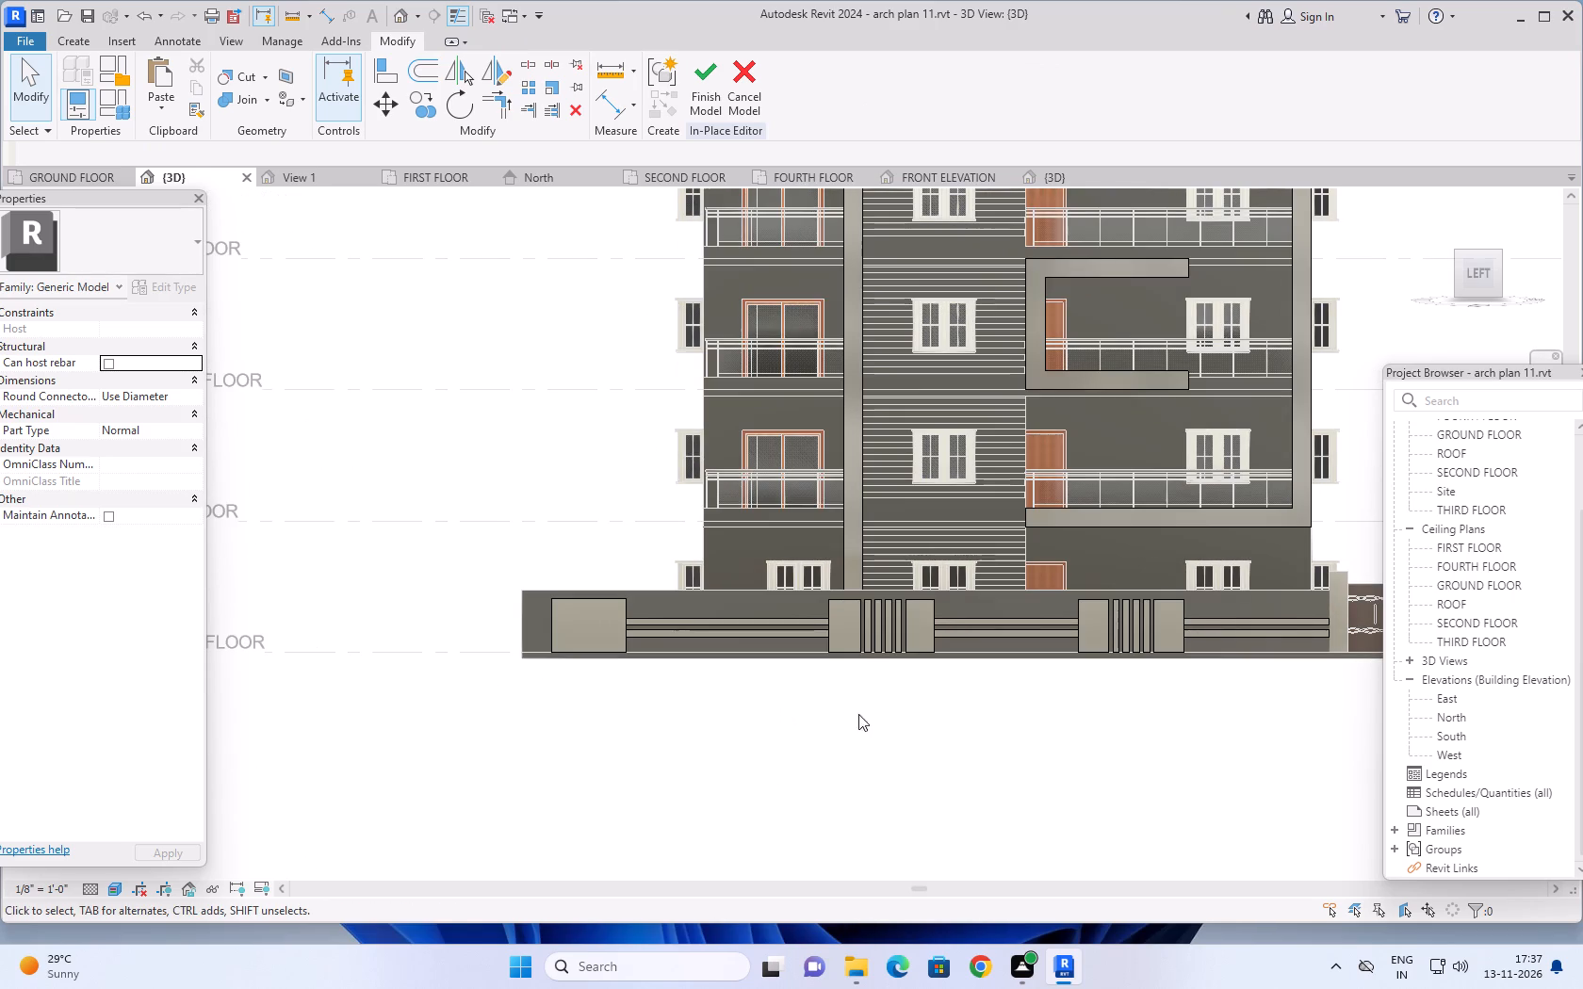
{"action": "scroll", "coordinate": [888, 722], "scroll_direction": "down", "scroll_amount": 3}
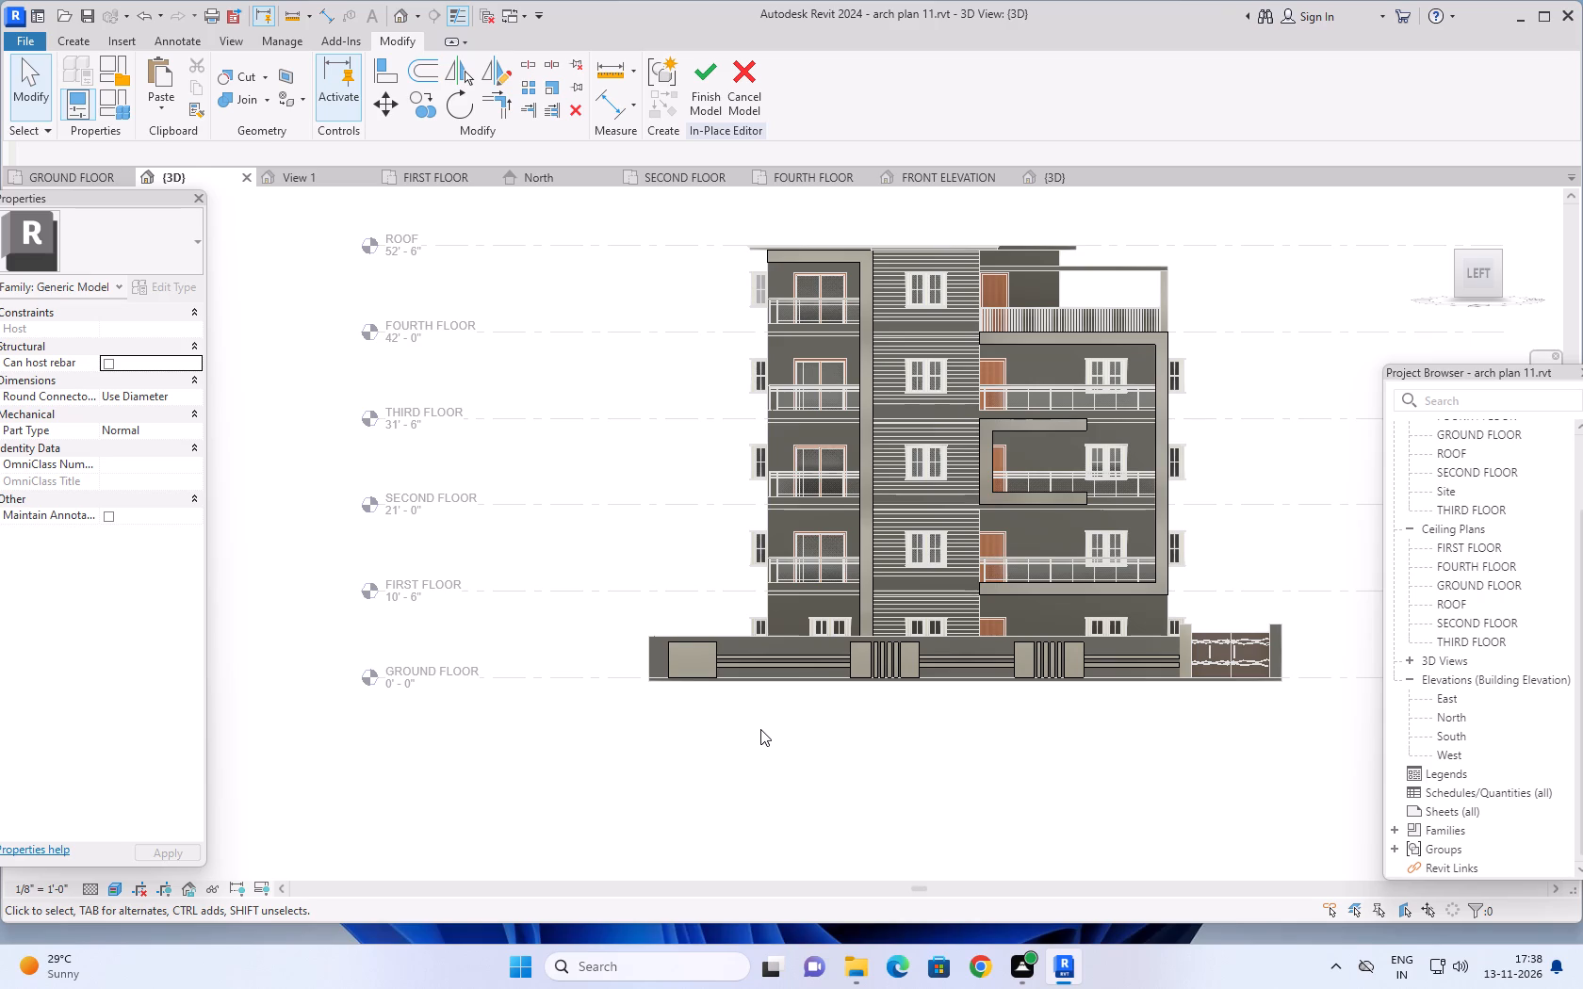
{"action": "middle_click_drag", "start_coordinate": [769, 691], "coordinate": [791, 657]}
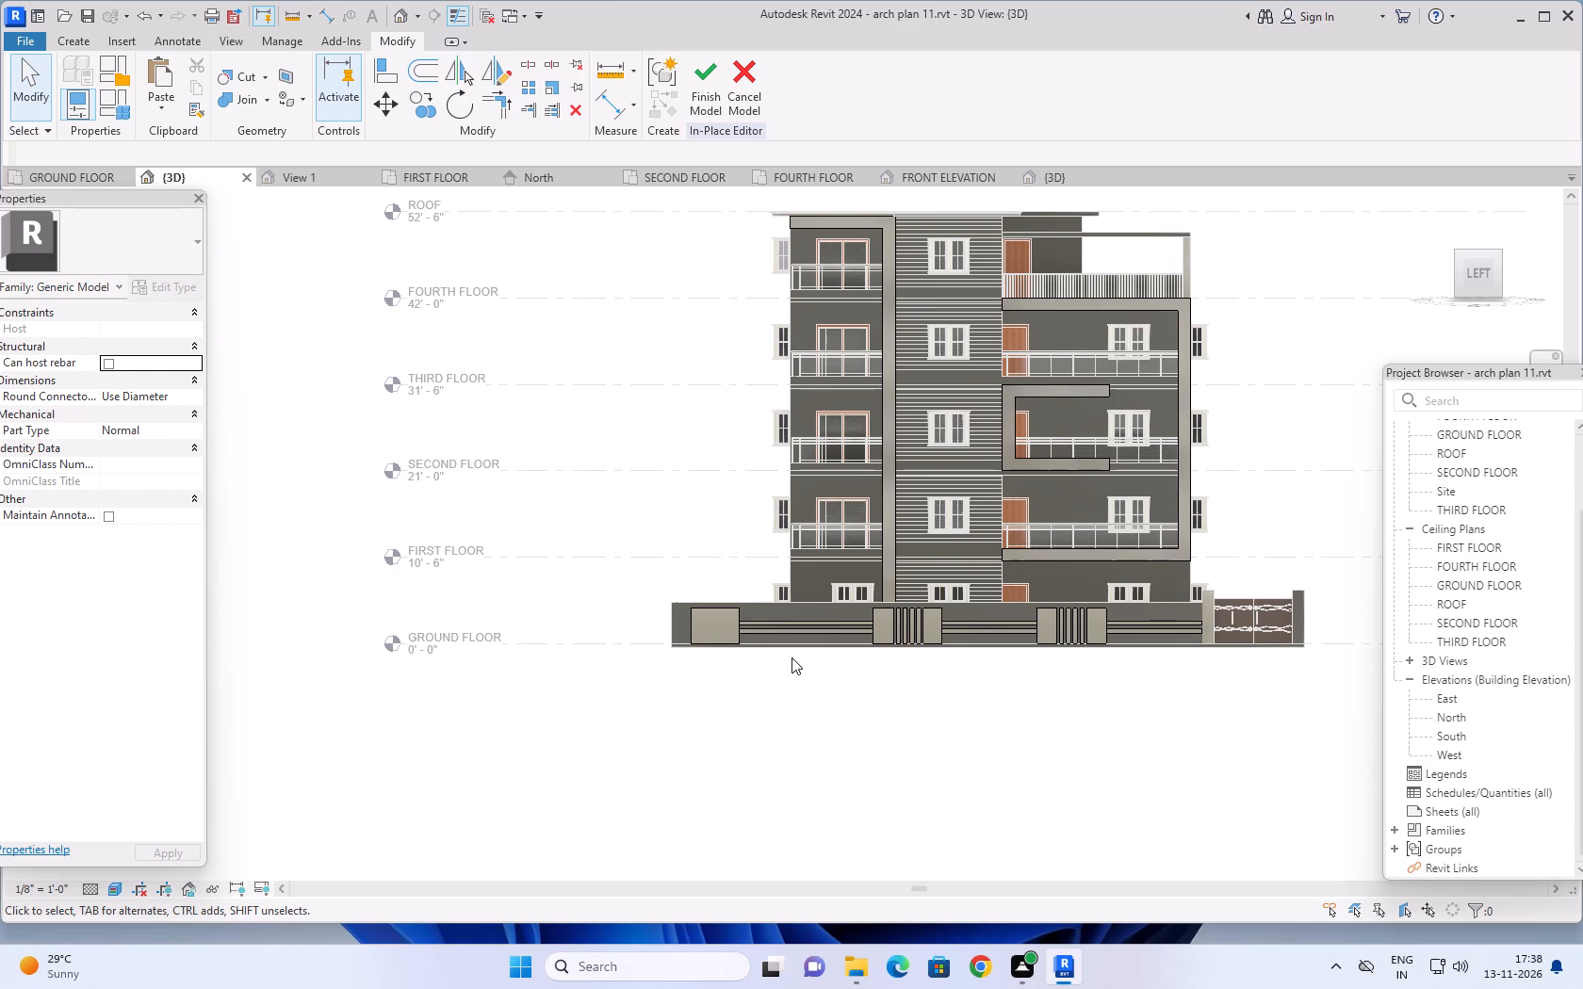
{"action": "scroll", "coordinate": [738, 680], "scroll_direction": "down", "scroll_amount": 2}
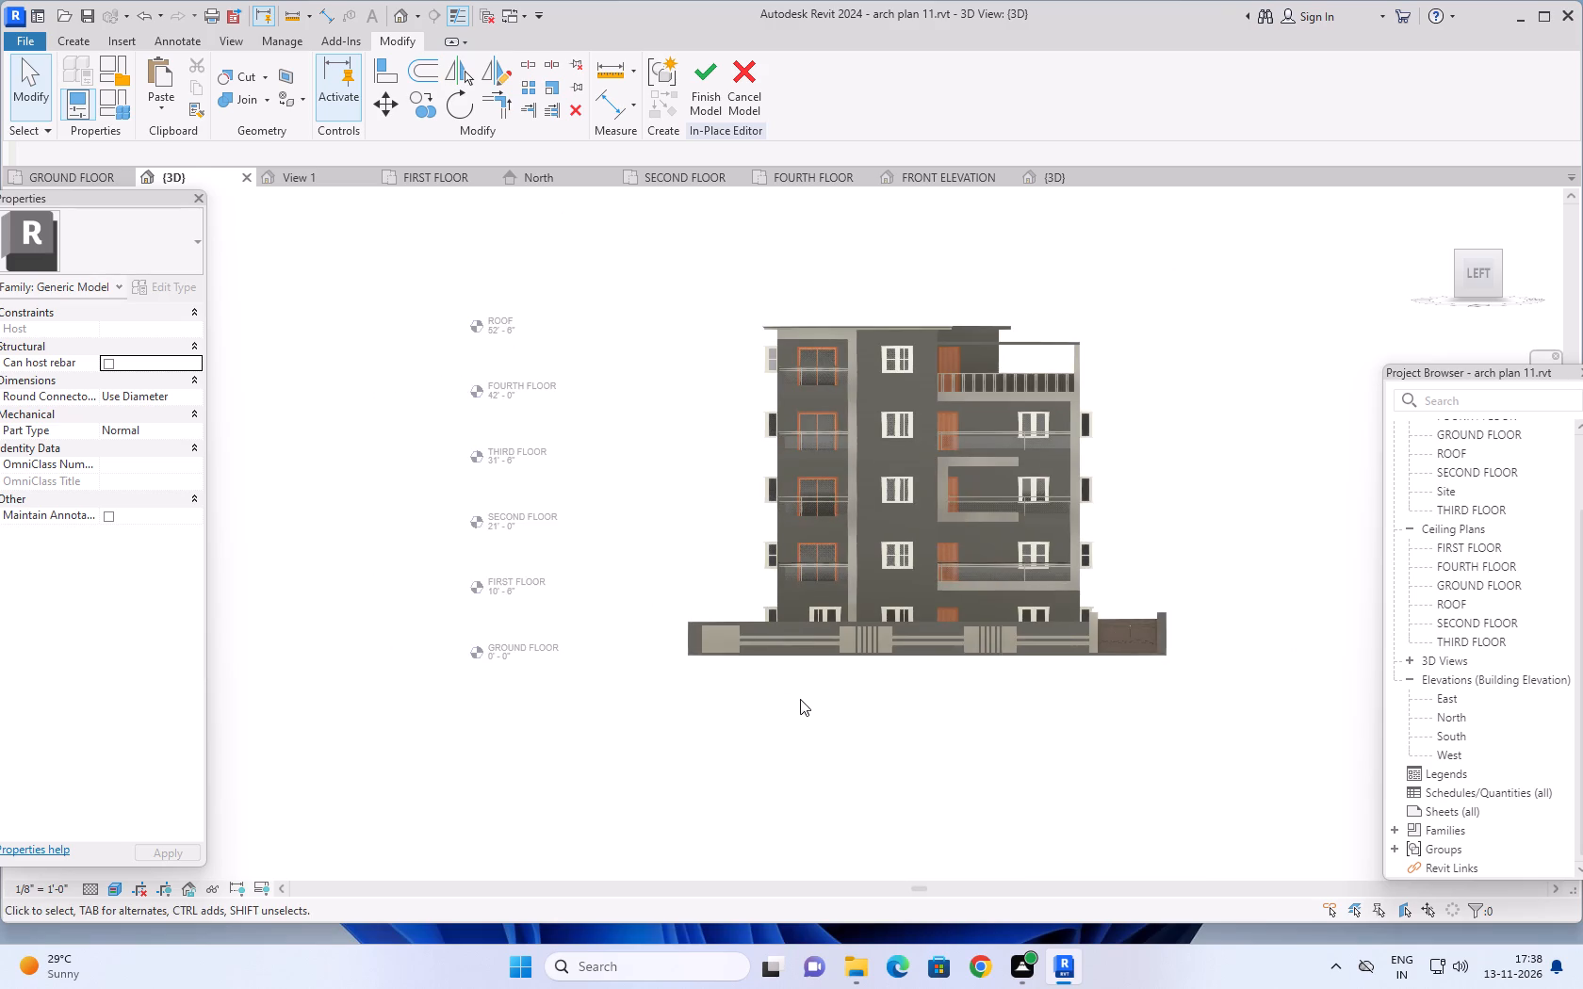
{"action": "middle_click_drag", "start_coordinate": [794, 701], "coordinate": [767, 741]}
{"action": "middle_click", "coordinate": [767, 741]}
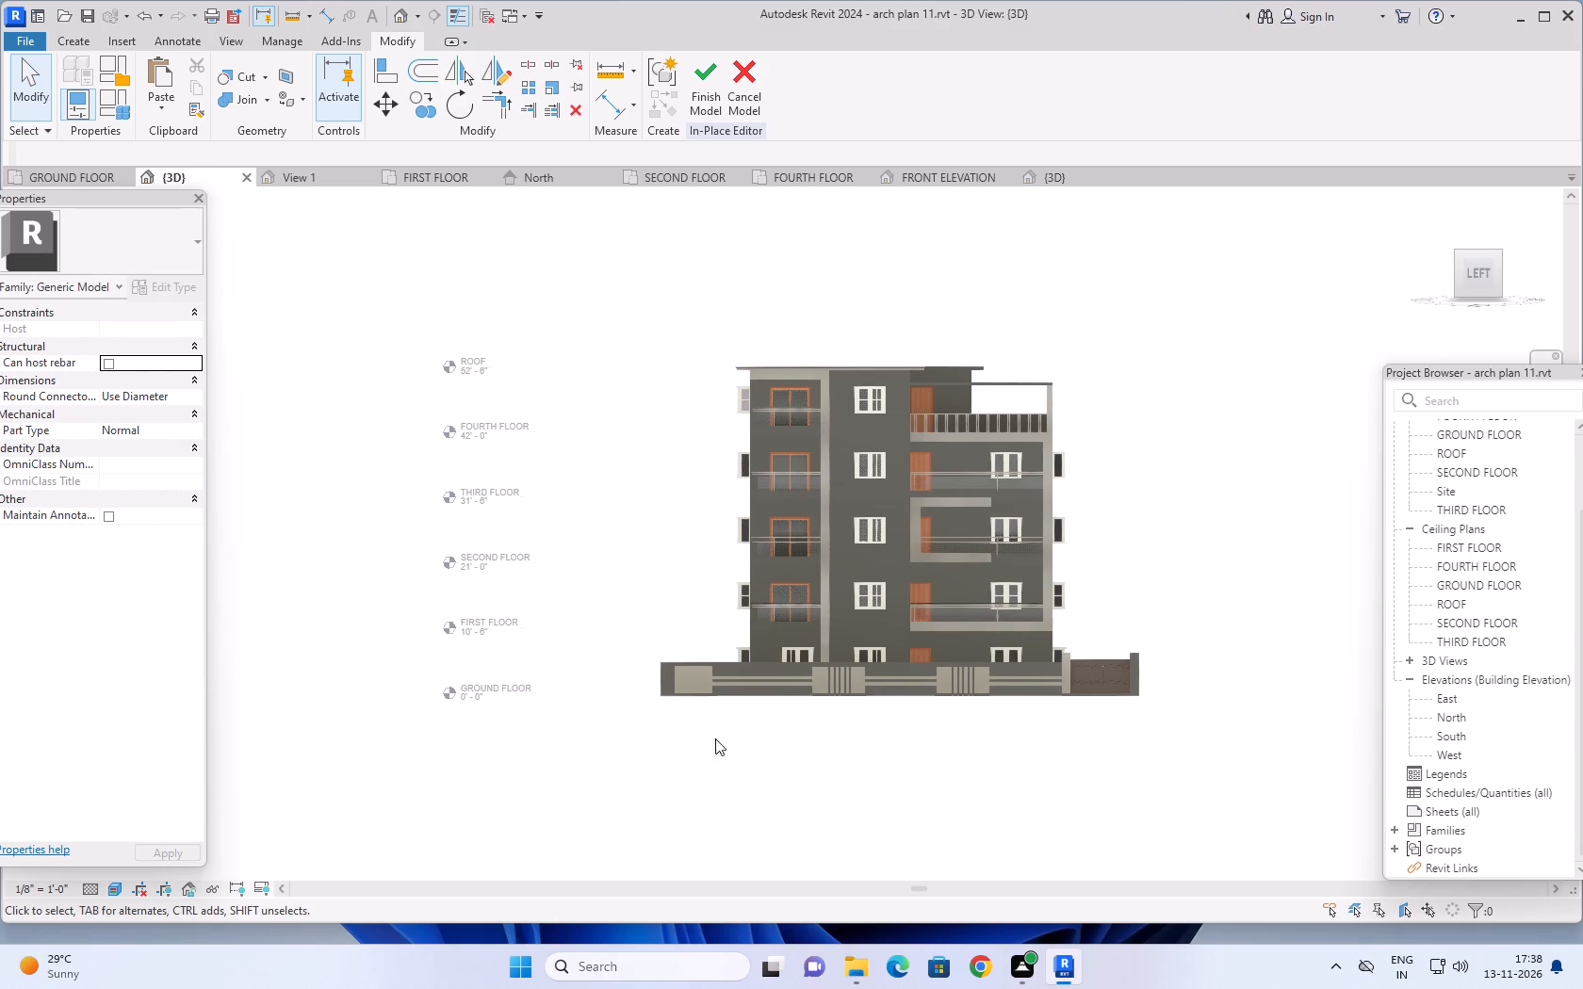
{"action": "scroll", "coordinate": [671, 705], "scroll_direction": "up", "scroll_amount": 7}
{"action": "scroll", "coordinate": [755, 720], "scroll_direction": "down", "scroll_amount": 4}
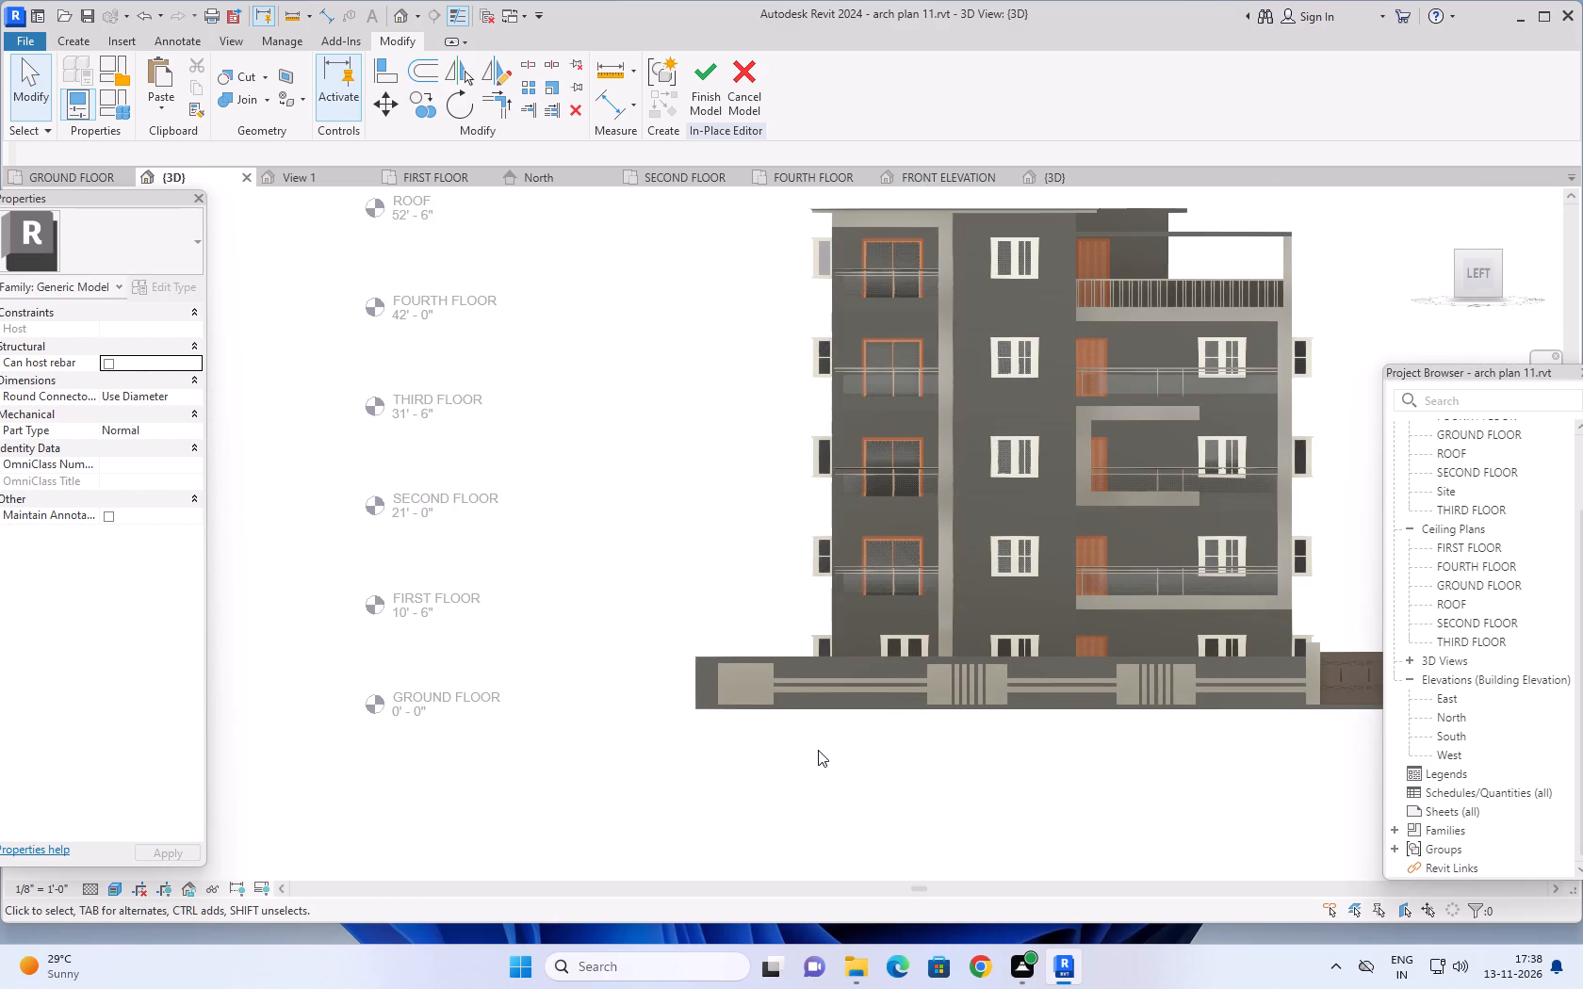
{"action": "middle_click_drag", "start_coordinate": [816, 748], "coordinate": [791, 720]}
{"action": "scroll", "coordinate": [991, 708], "scroll_direction": "down", "scroll_amount": 3}
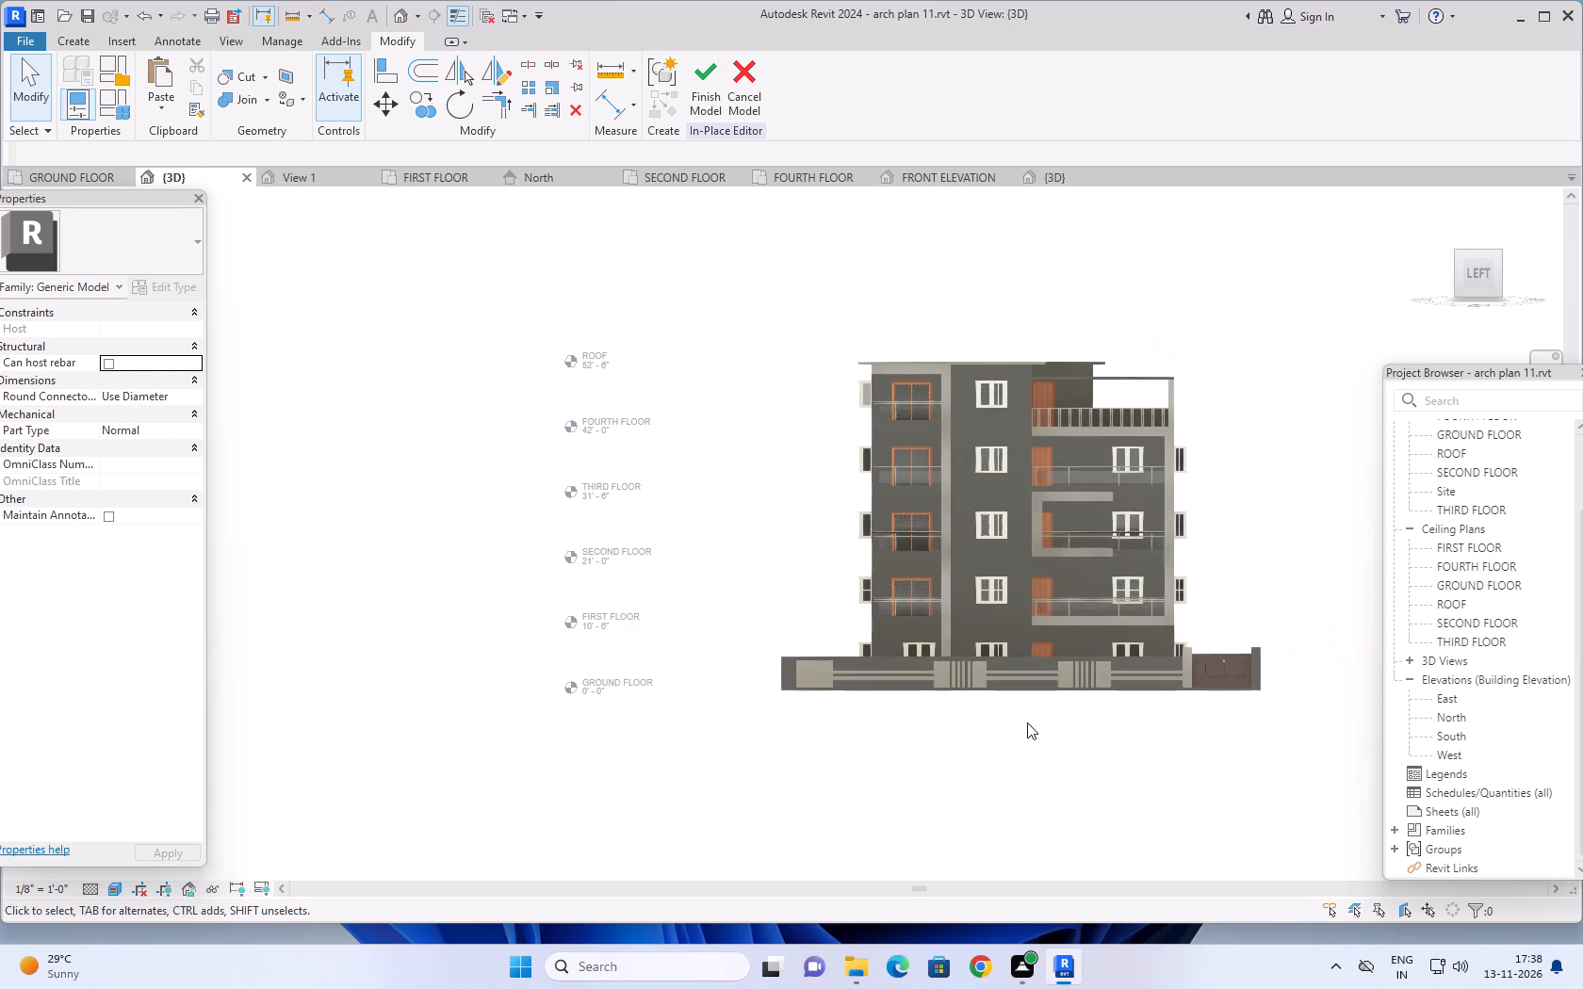
{"action": "middle_click_drag", "start_coordinate": [1025, 729], "coordinate": [998, 737]}
{"action": "middle_click_drag", "start_coordinate": [998, 737], "coordinate": [946, 719]}
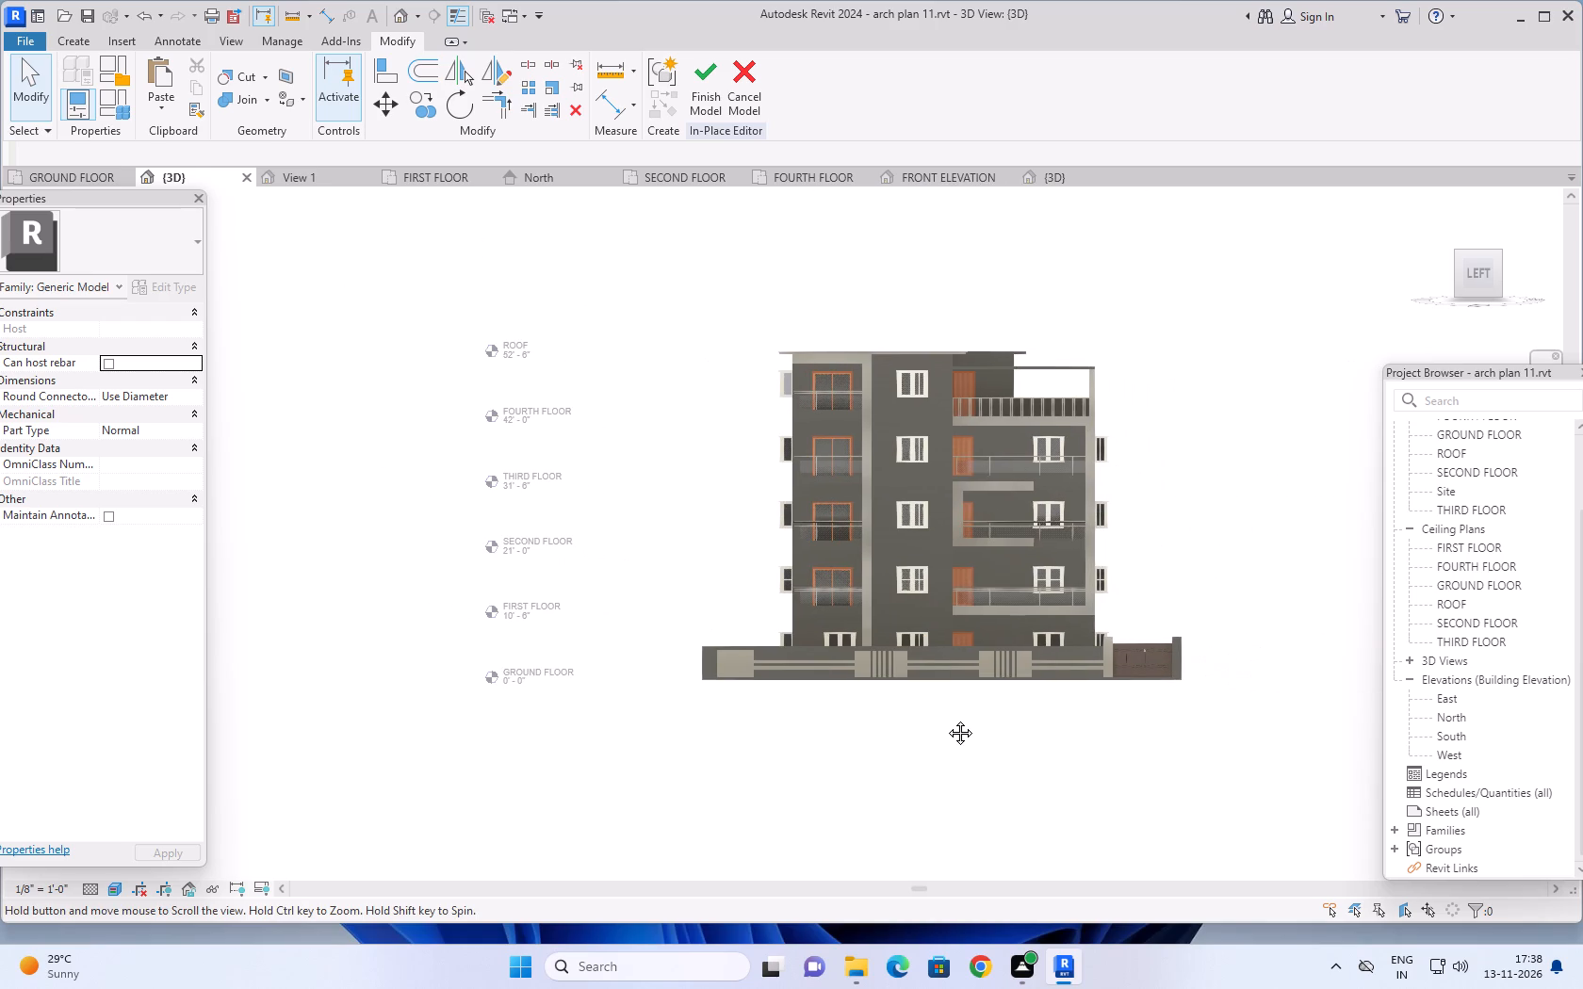
{"action": "middle_click_drag", "start_coordinate": [946, 719], "coordinate": [938, 726]}
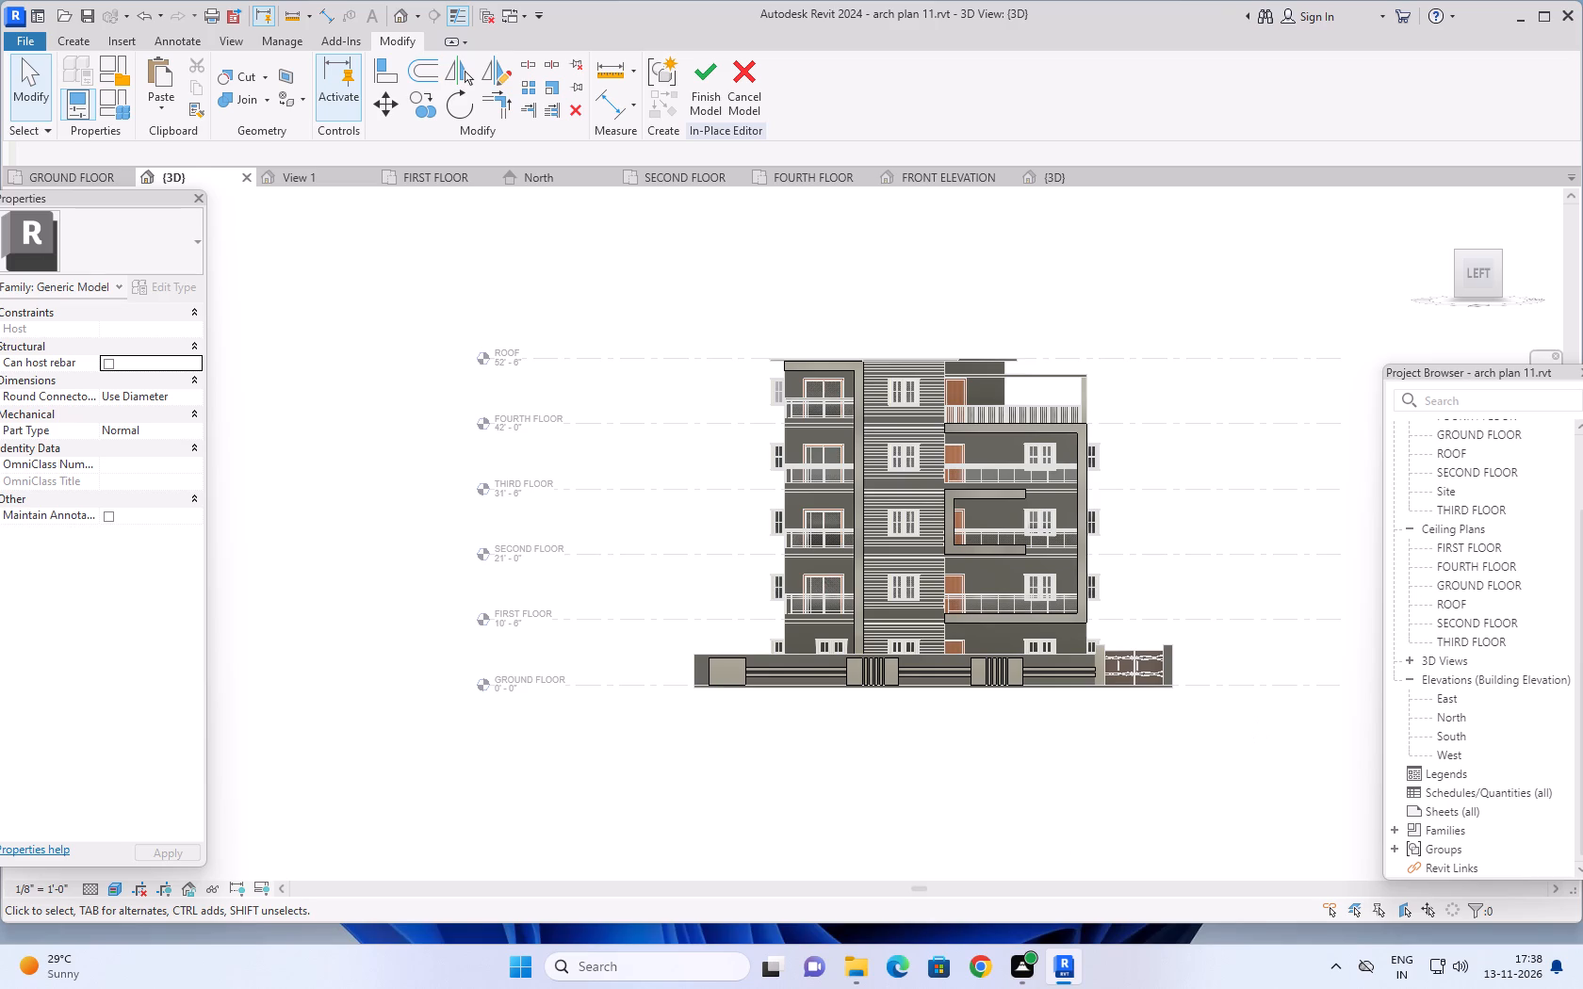
{"action": "scroll", "coordinate": [711, 862], "scroll_direction": "down", "scroll_amount": 1}
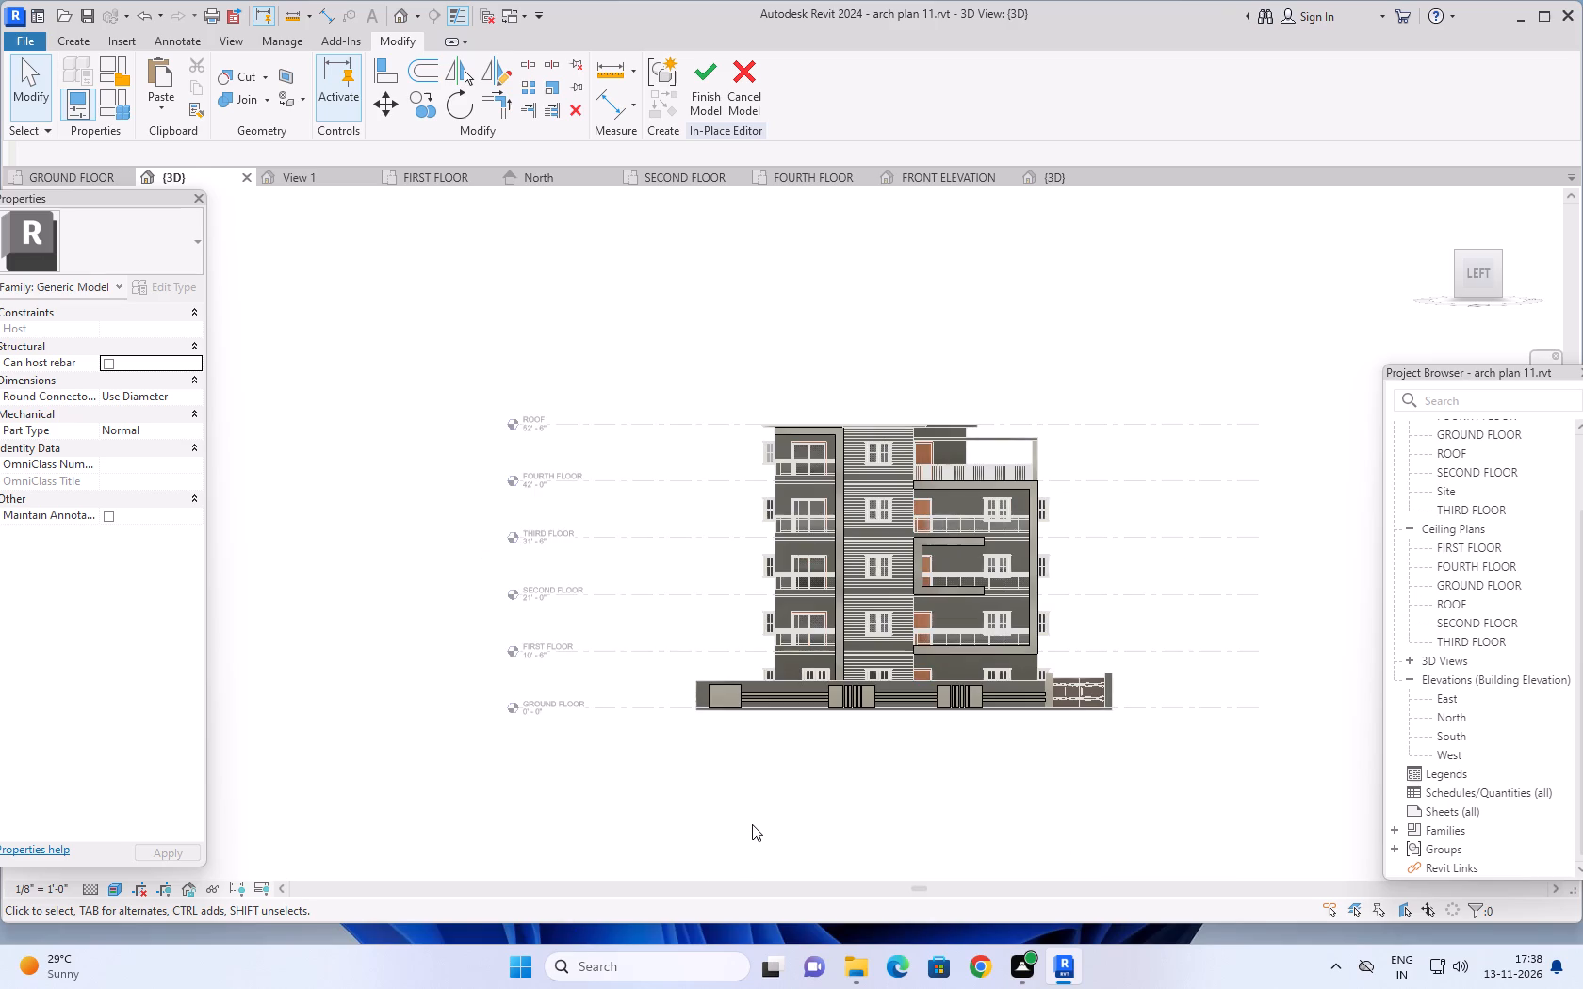
{"action": "scroll", "coordinate": [754, 807], "scroll_direction": "up", "scroll_amount": 4}
{"action": "middle_click_drag", "start_coordinate": [886, 739], "coordinate": [734, 831]}
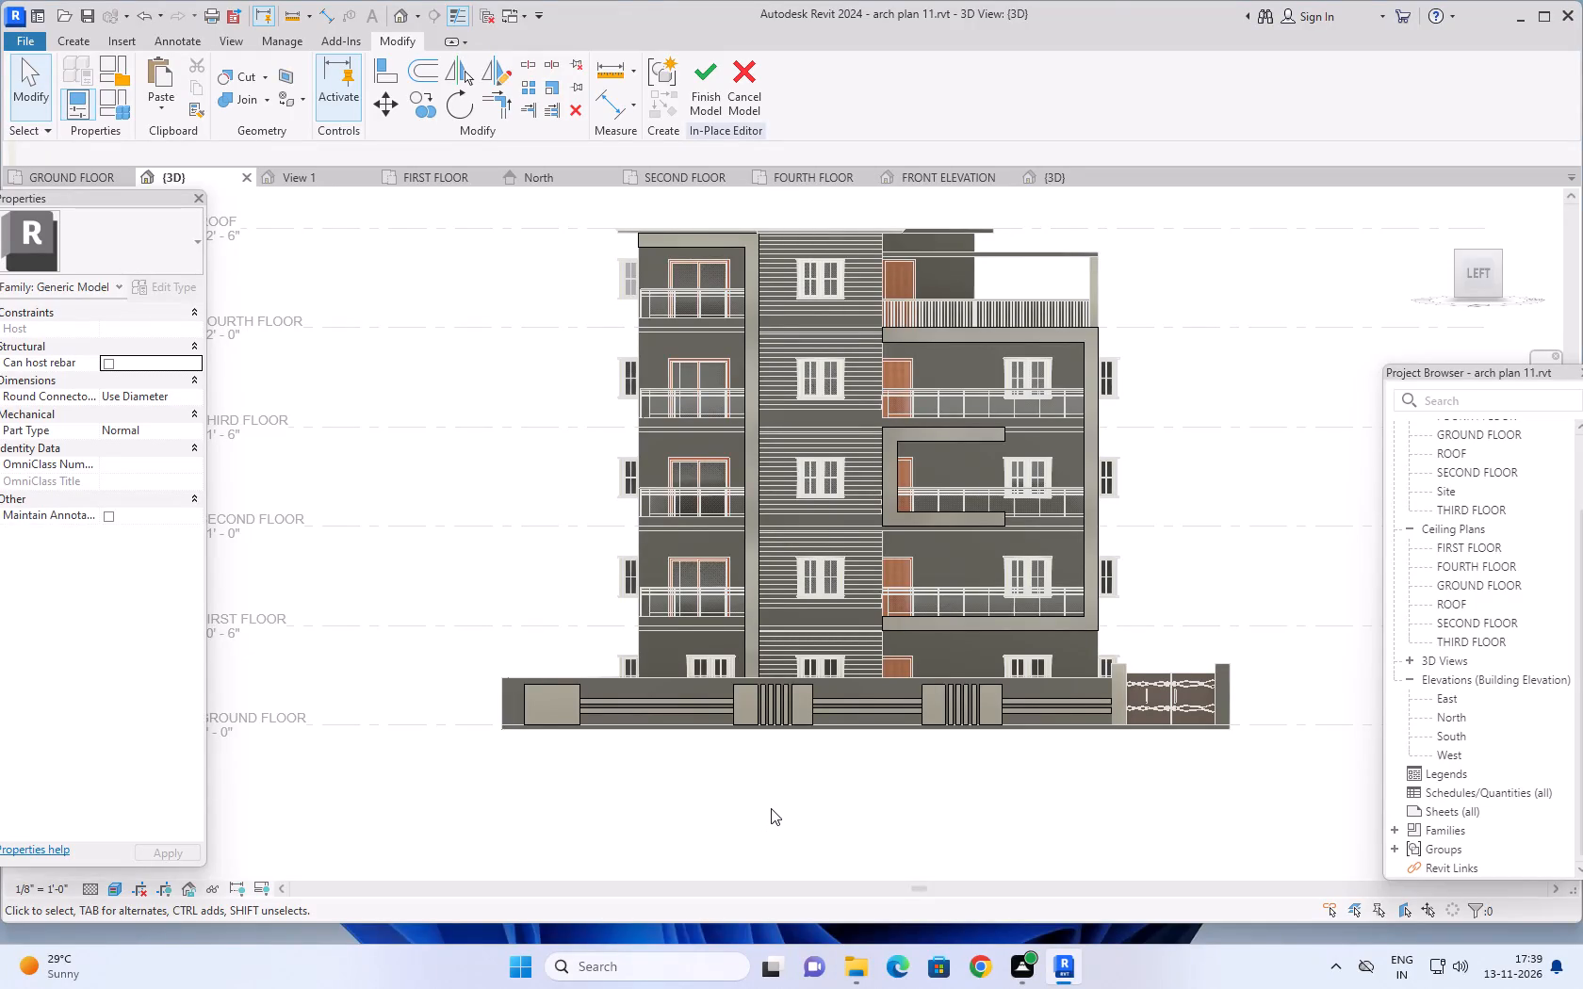
{"action": "middle_click_drag", "start_coordinate": [763, 798], "coordinate": [684, 783]}
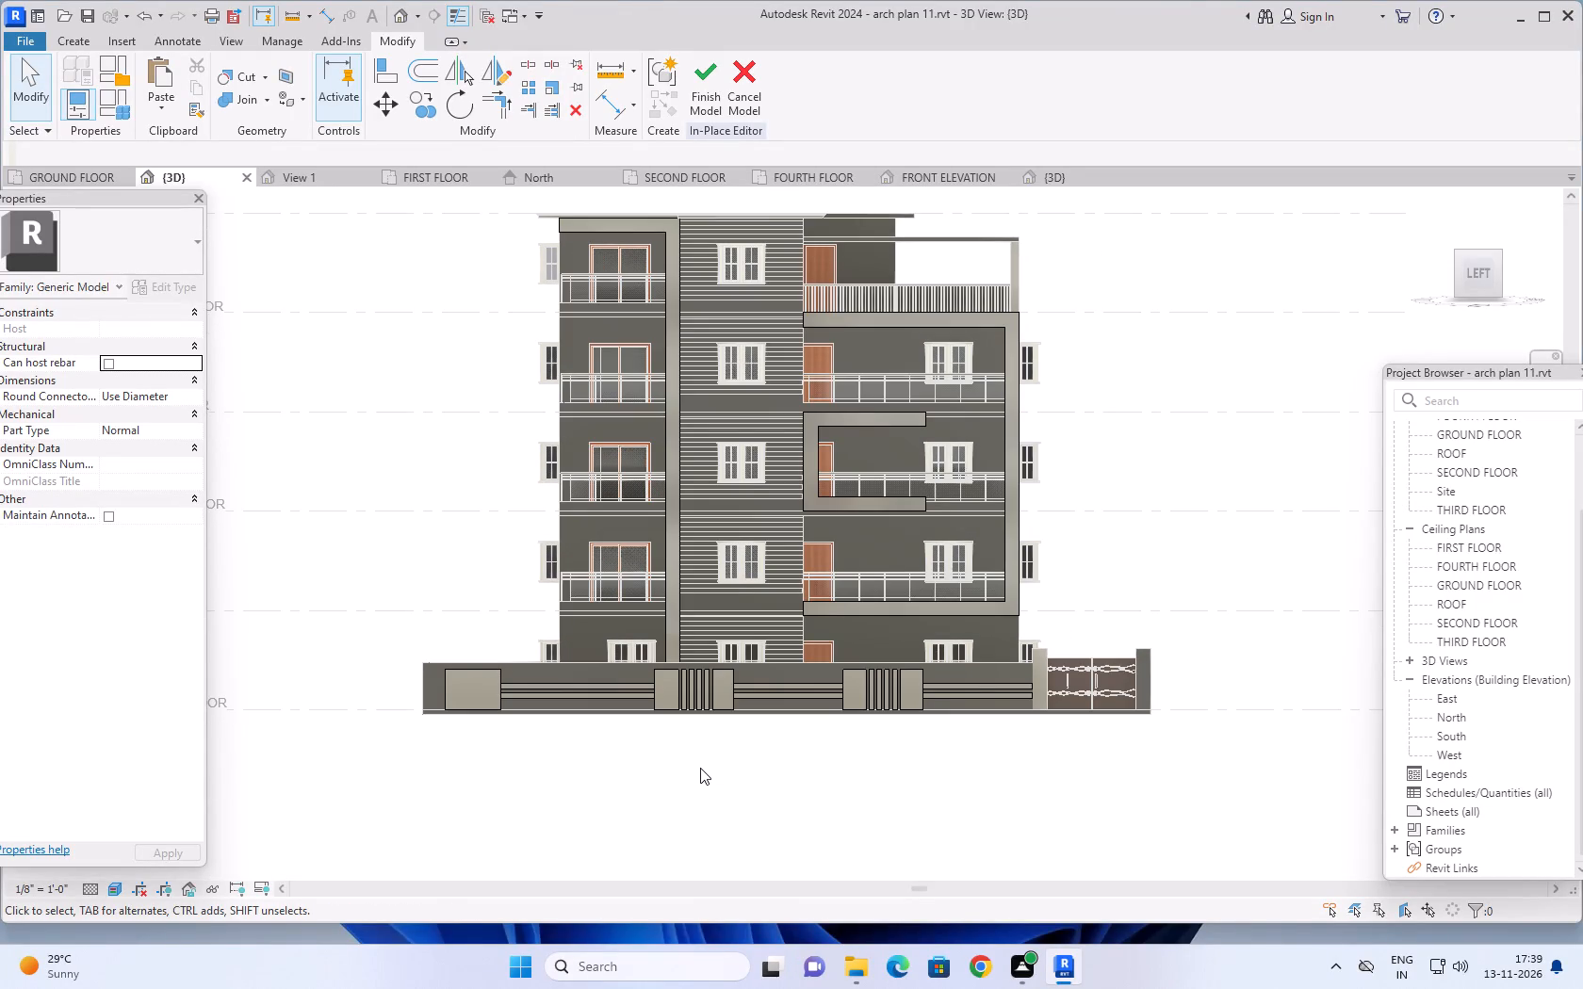
Inspect the building and its front boundary wall in 3D from the rear corner and around to the gate side.
{"action": "middle_click_drag", "start_coordinate": [719, 759], "coordinate": [844, 805], "text": "shift"}
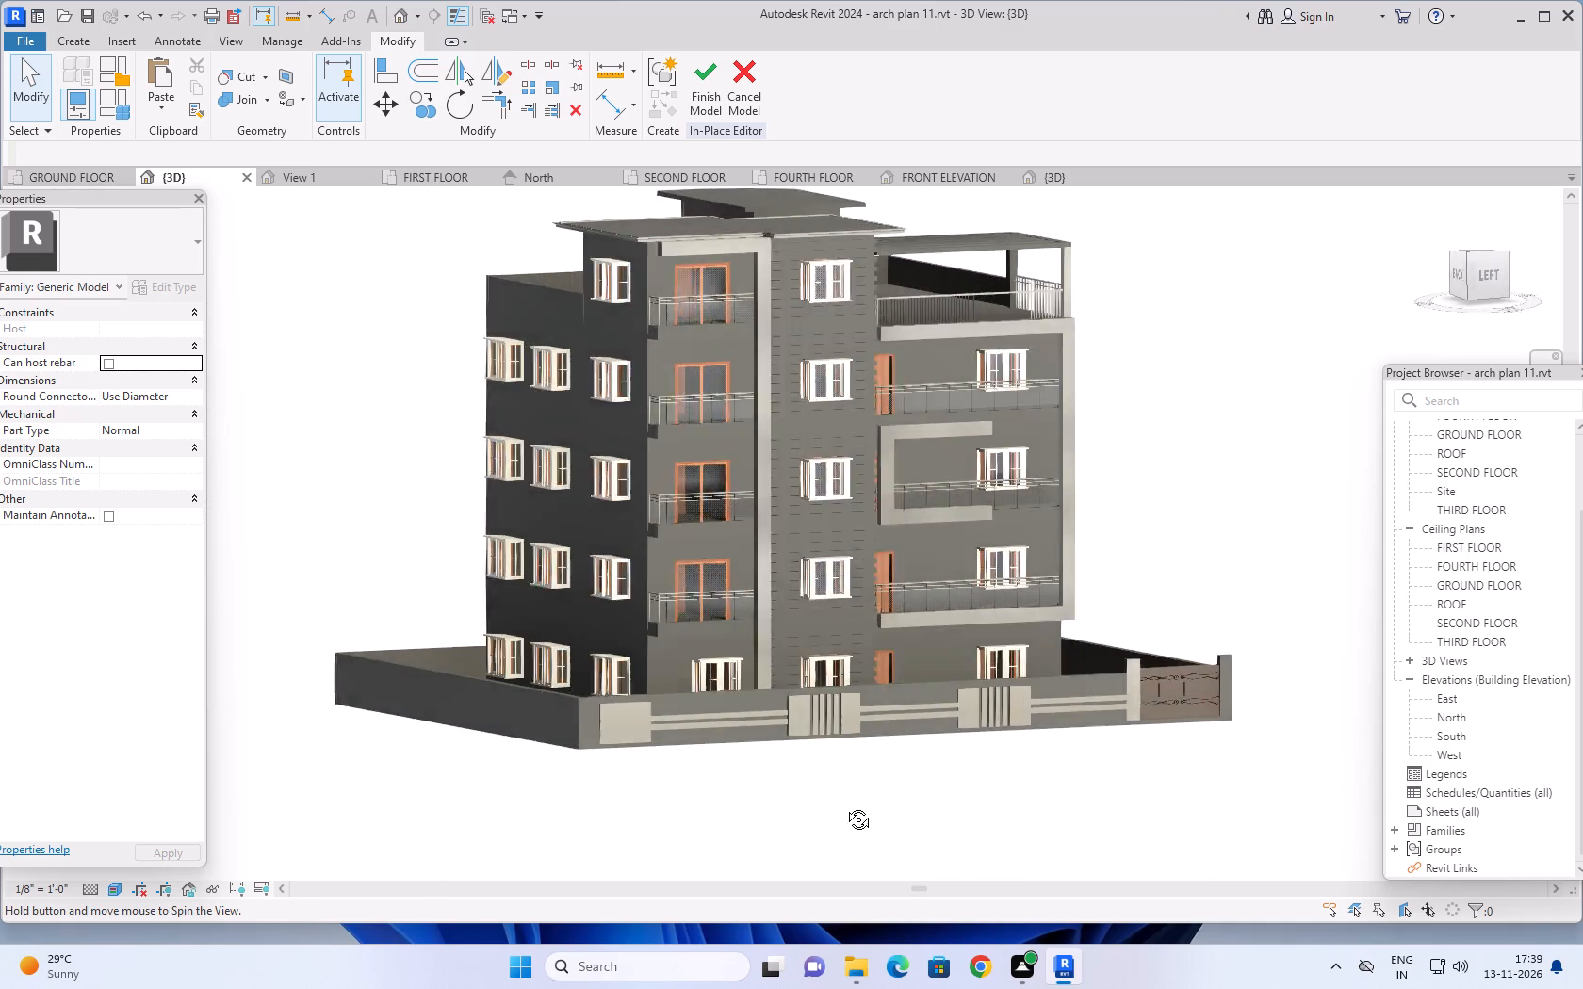
{"action": "middle_click_drag", "start_coordinate": [844, 805], "coordinate": [872, 819], "text": "shift"}
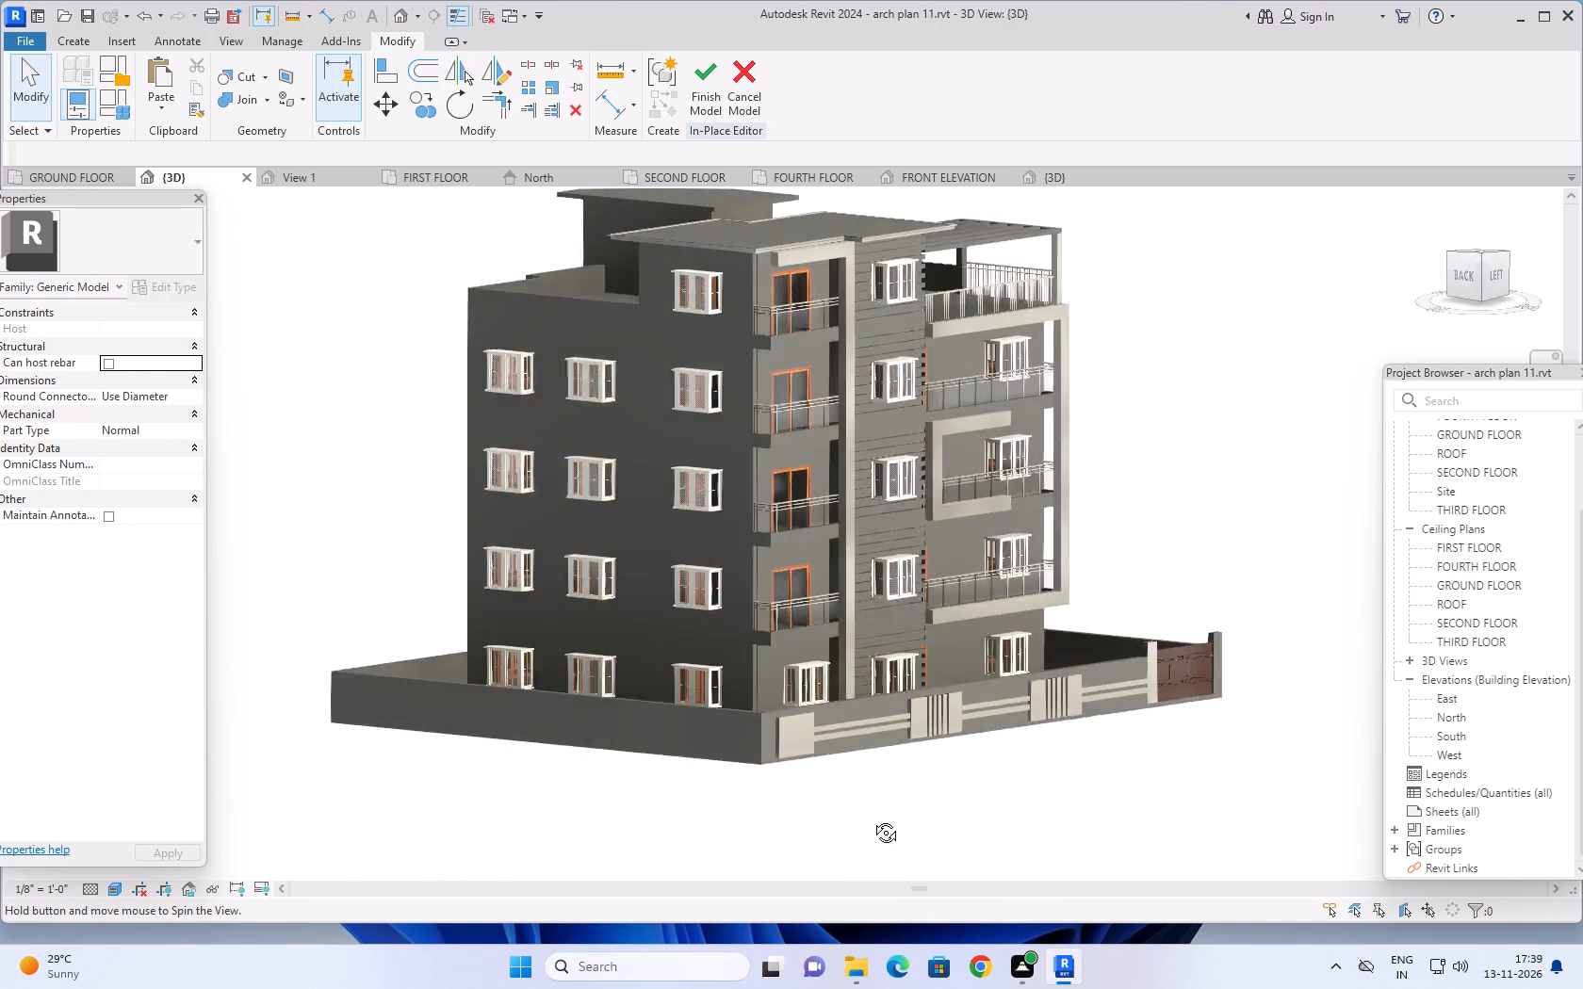
{"action": "middle_click_drag", "start_coordinate": [872, 819], "coordinate": [697, 770], "text": "shift"}
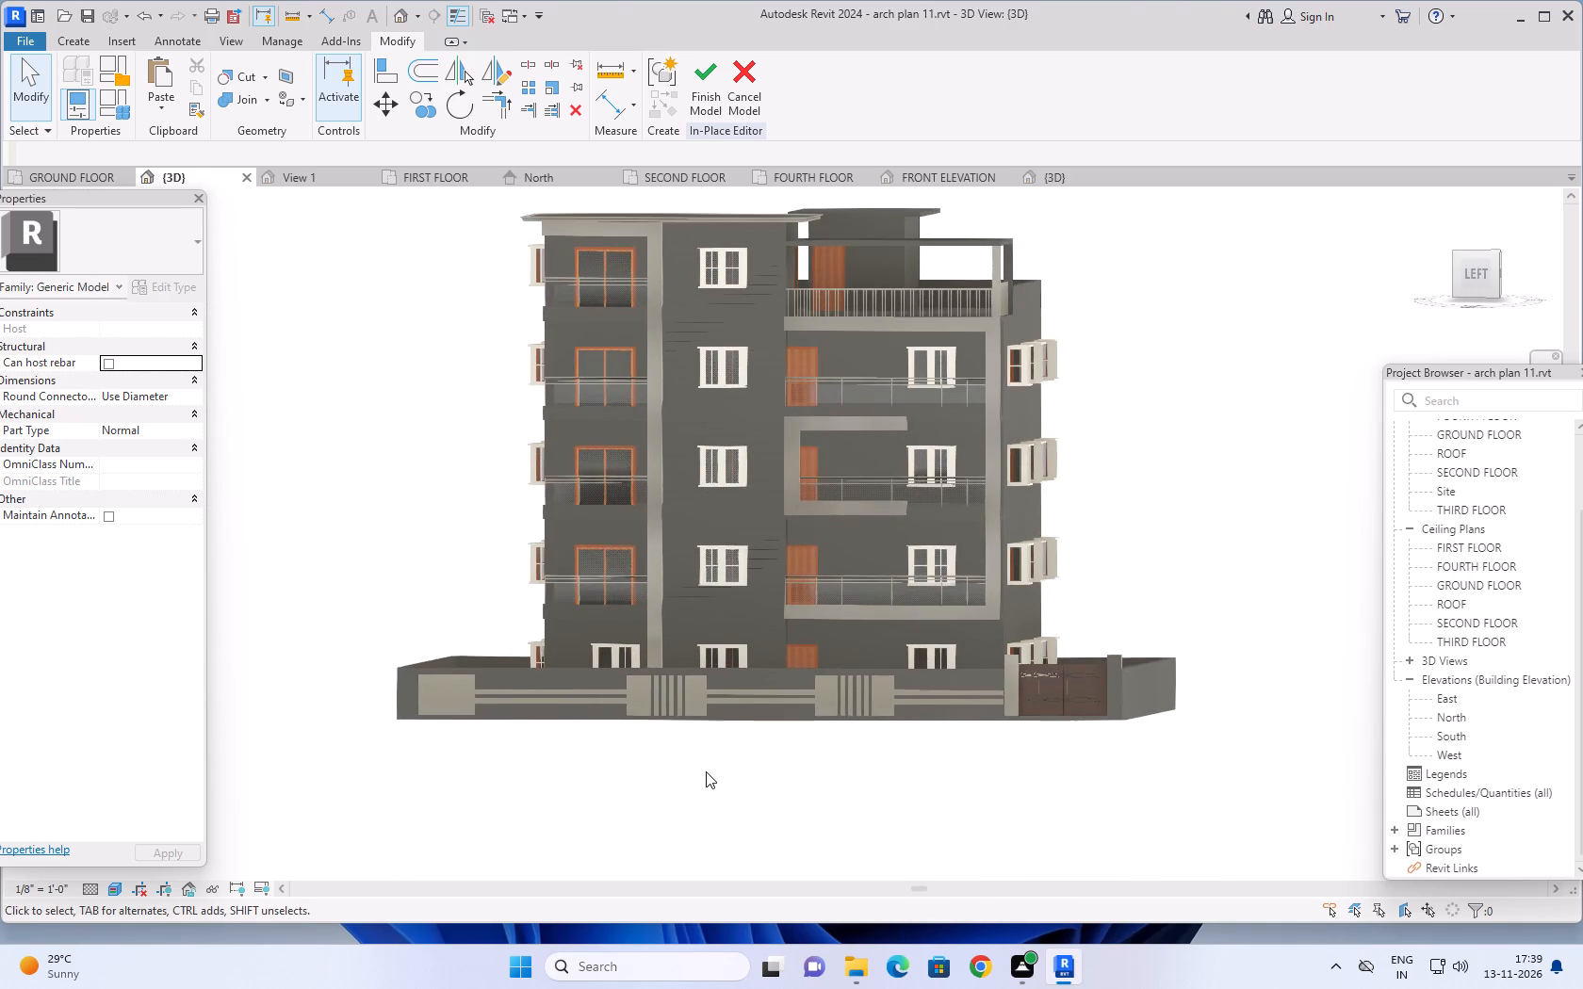
{"action": "scroll", "coordinate": [710, 776], "scroll_direction": "down", "scroll_amount": 2}
{"action": "middle_click_drag", "start_coordinate": [760, 784], "coordinate": [785, 783], "text": "shift"}
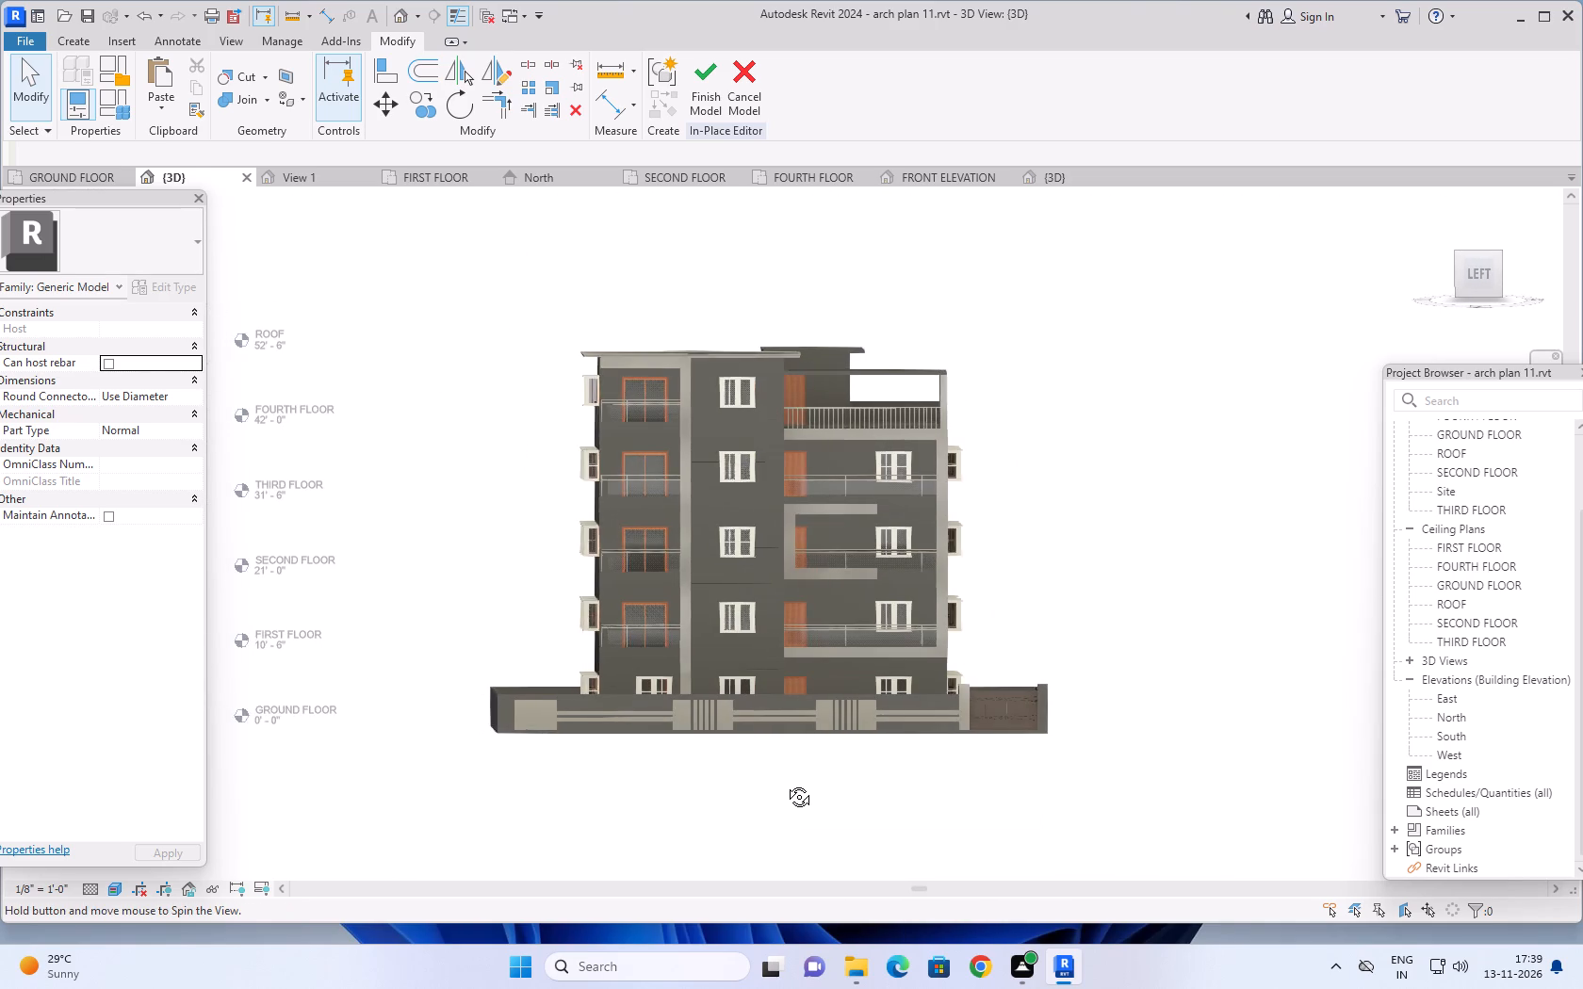
{"action": "middle_click_drag", "start_coordinate": [785, 783], "coordinate": [773, 784], "text": "shift"}
{"action": "middle_click_drag", "start_coordinate": [773, 783], "coordinate": [899, 831]}
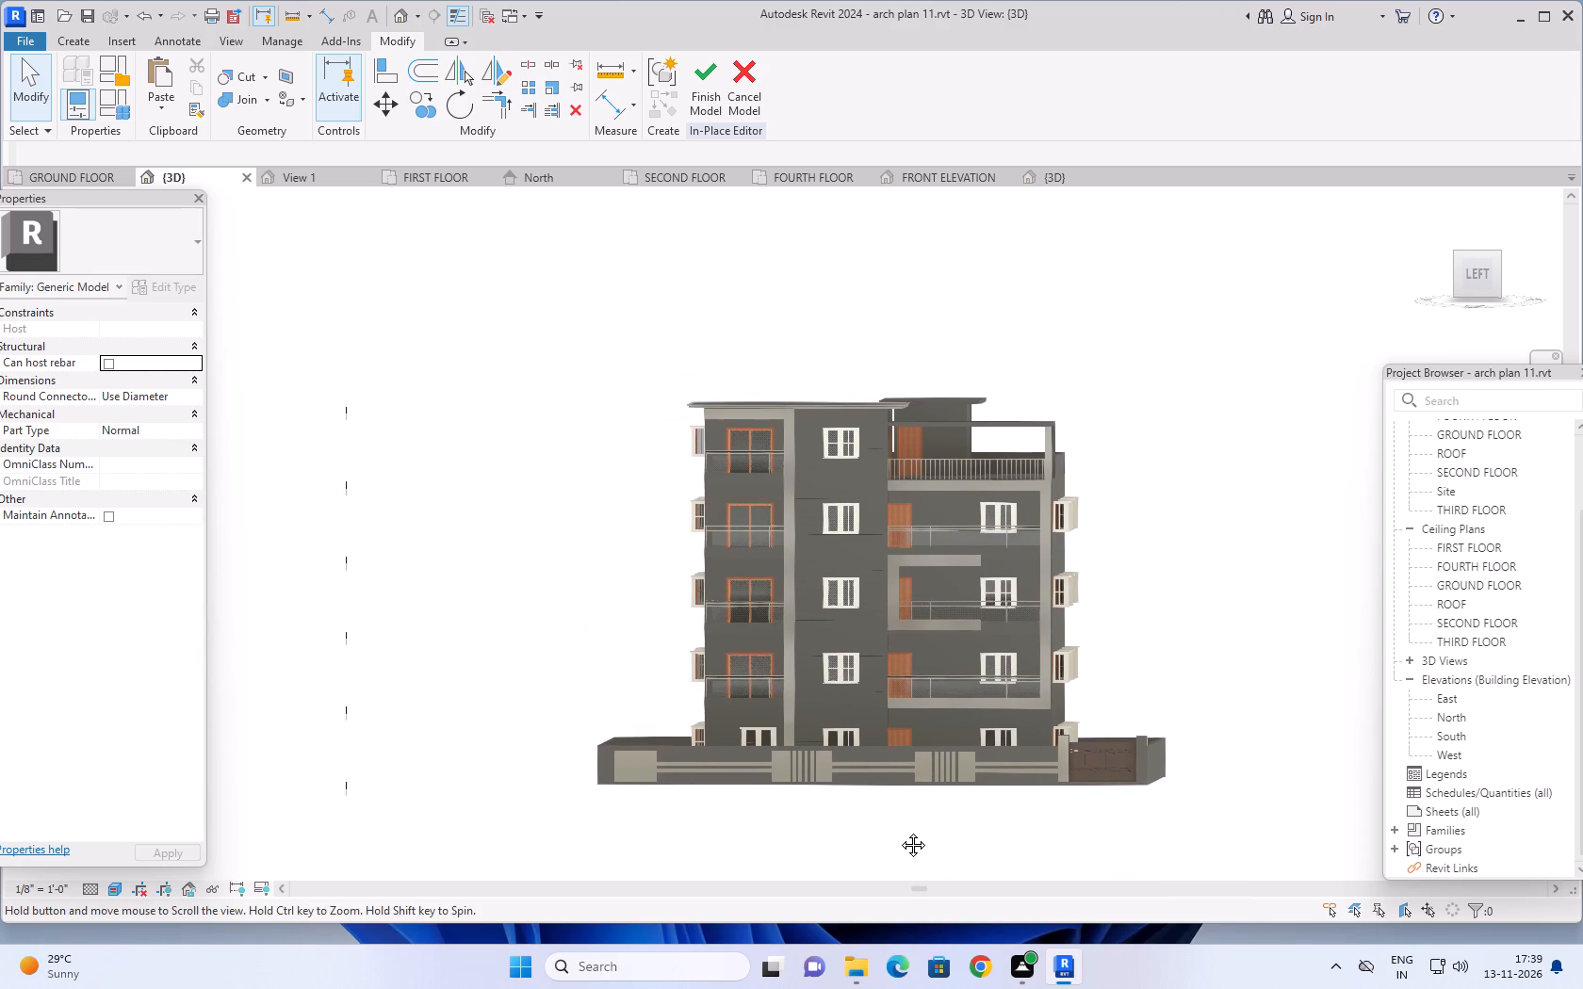
{"action": "middle_click_drag", "start_coordinate": [899, 831], "coordinate": [949, 832]}
{"action": "middle_click", "coordinate": [933, 834], "text": "shift"}
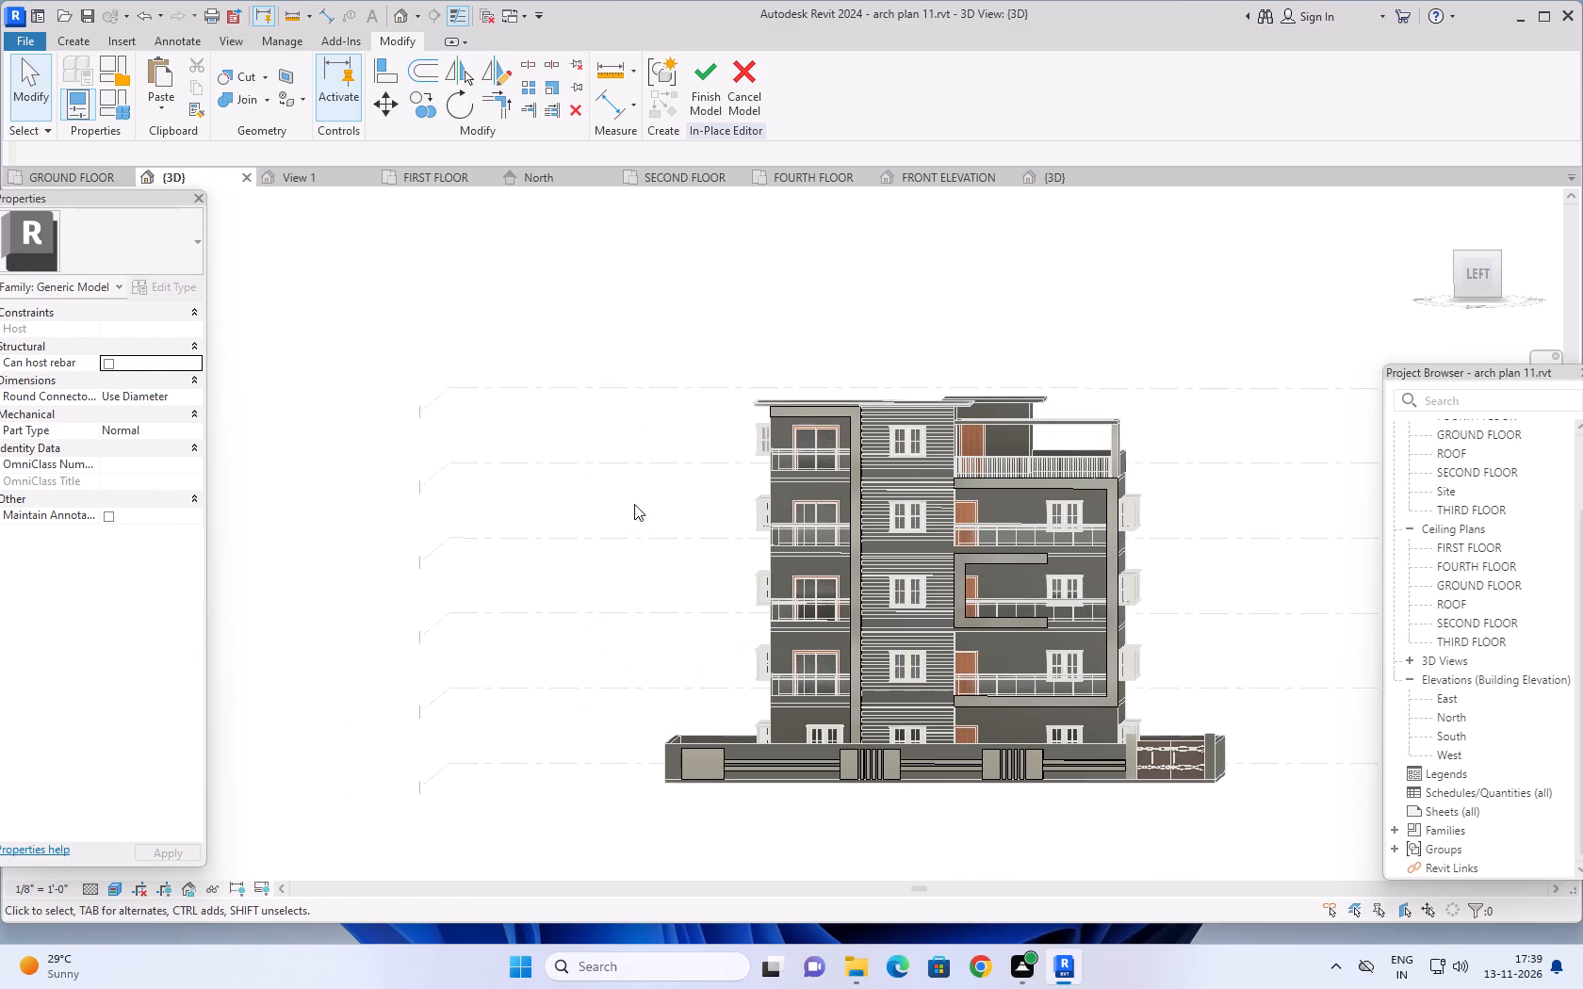
Start a new void extrusion with the face of the plain panel at the boundary wall's far end as its work plane.
{"action": "left_click", "coordinate": [86, 40]}
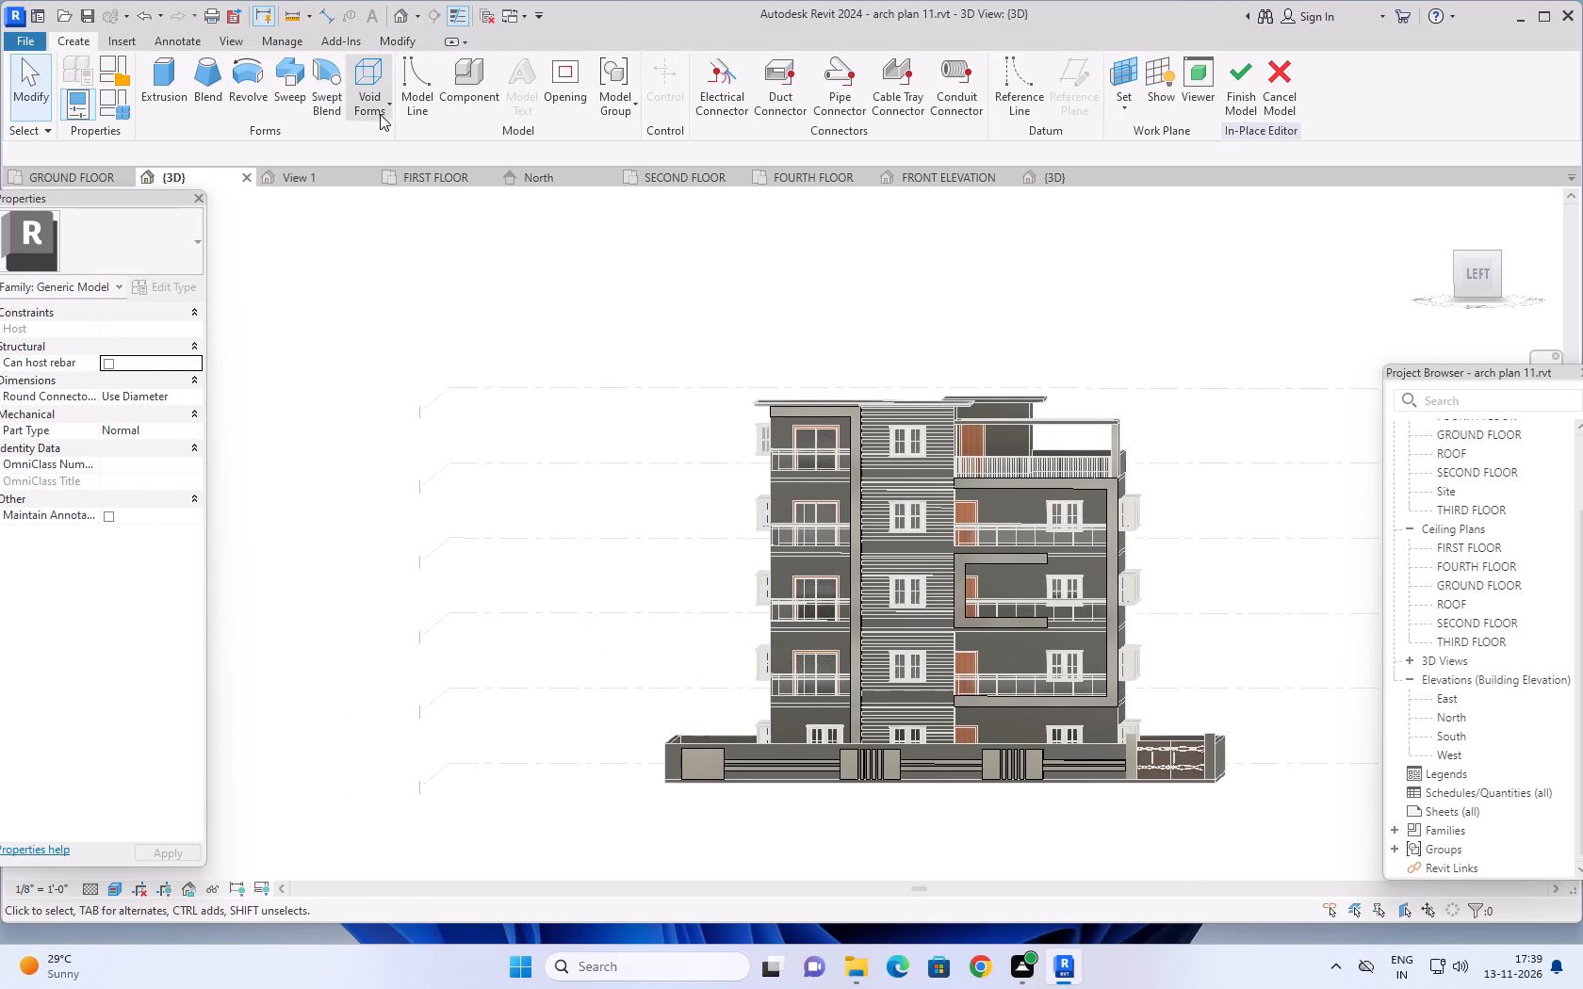
{"action": "left_click", "coordinate": [384, 109]}
{"action": "left_click", "coordinate": [406, 145]}
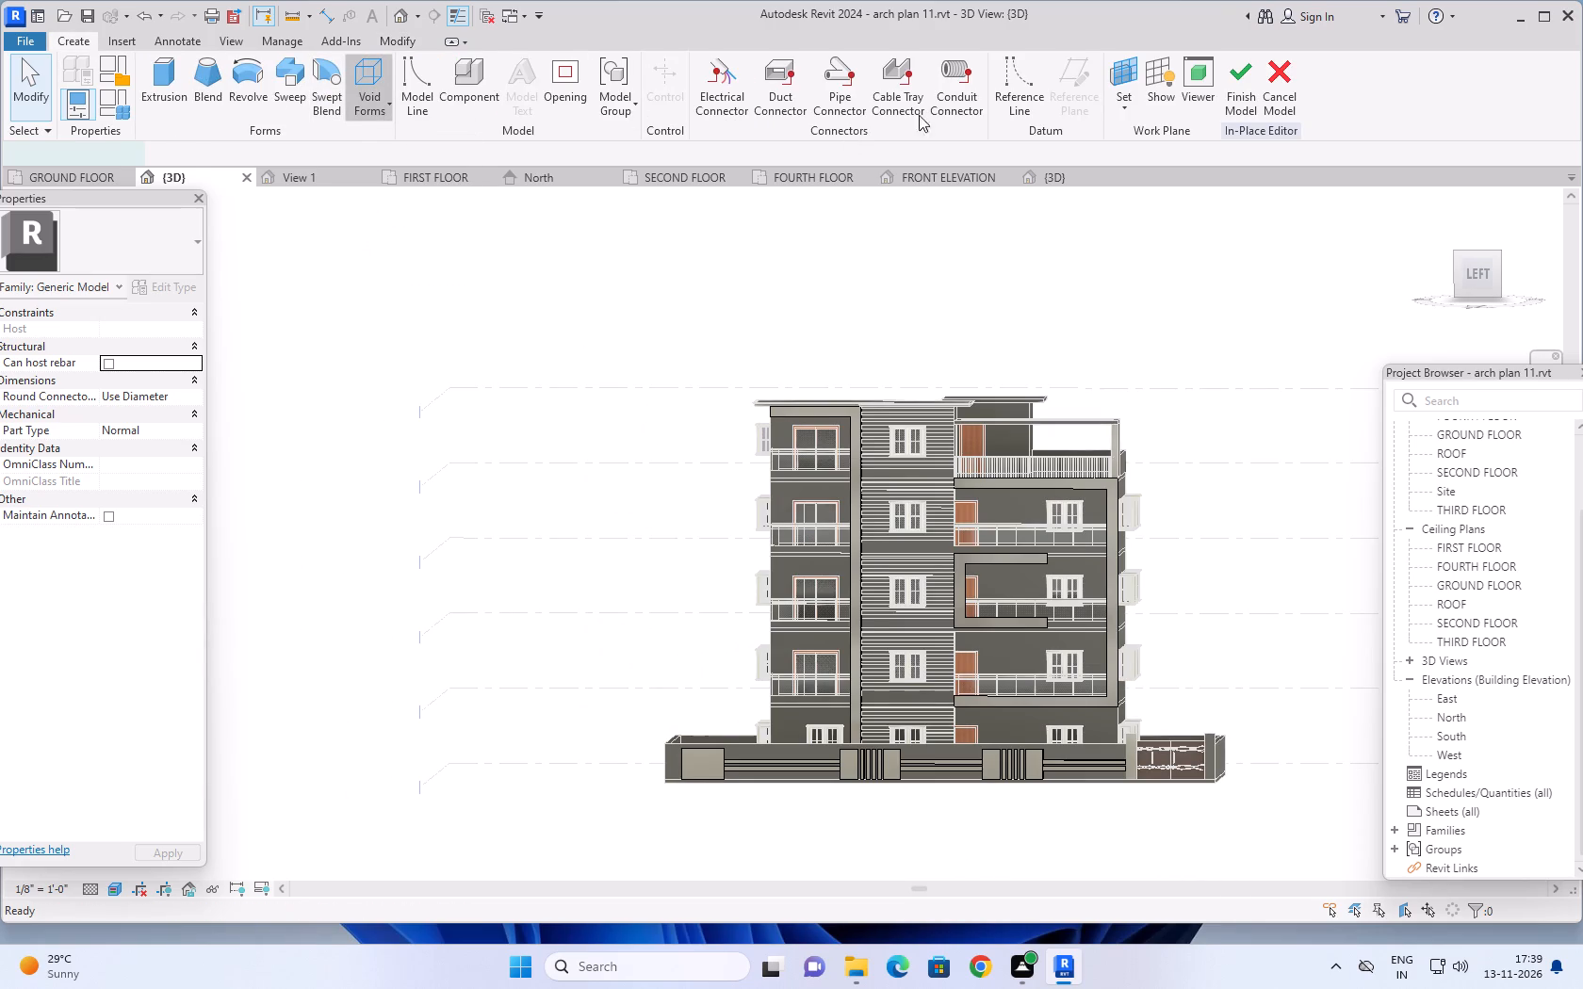
{"action": "left_click", "coordinate": [885, 107]}
{"action": "left_click", "coordinate": [892, 172]}
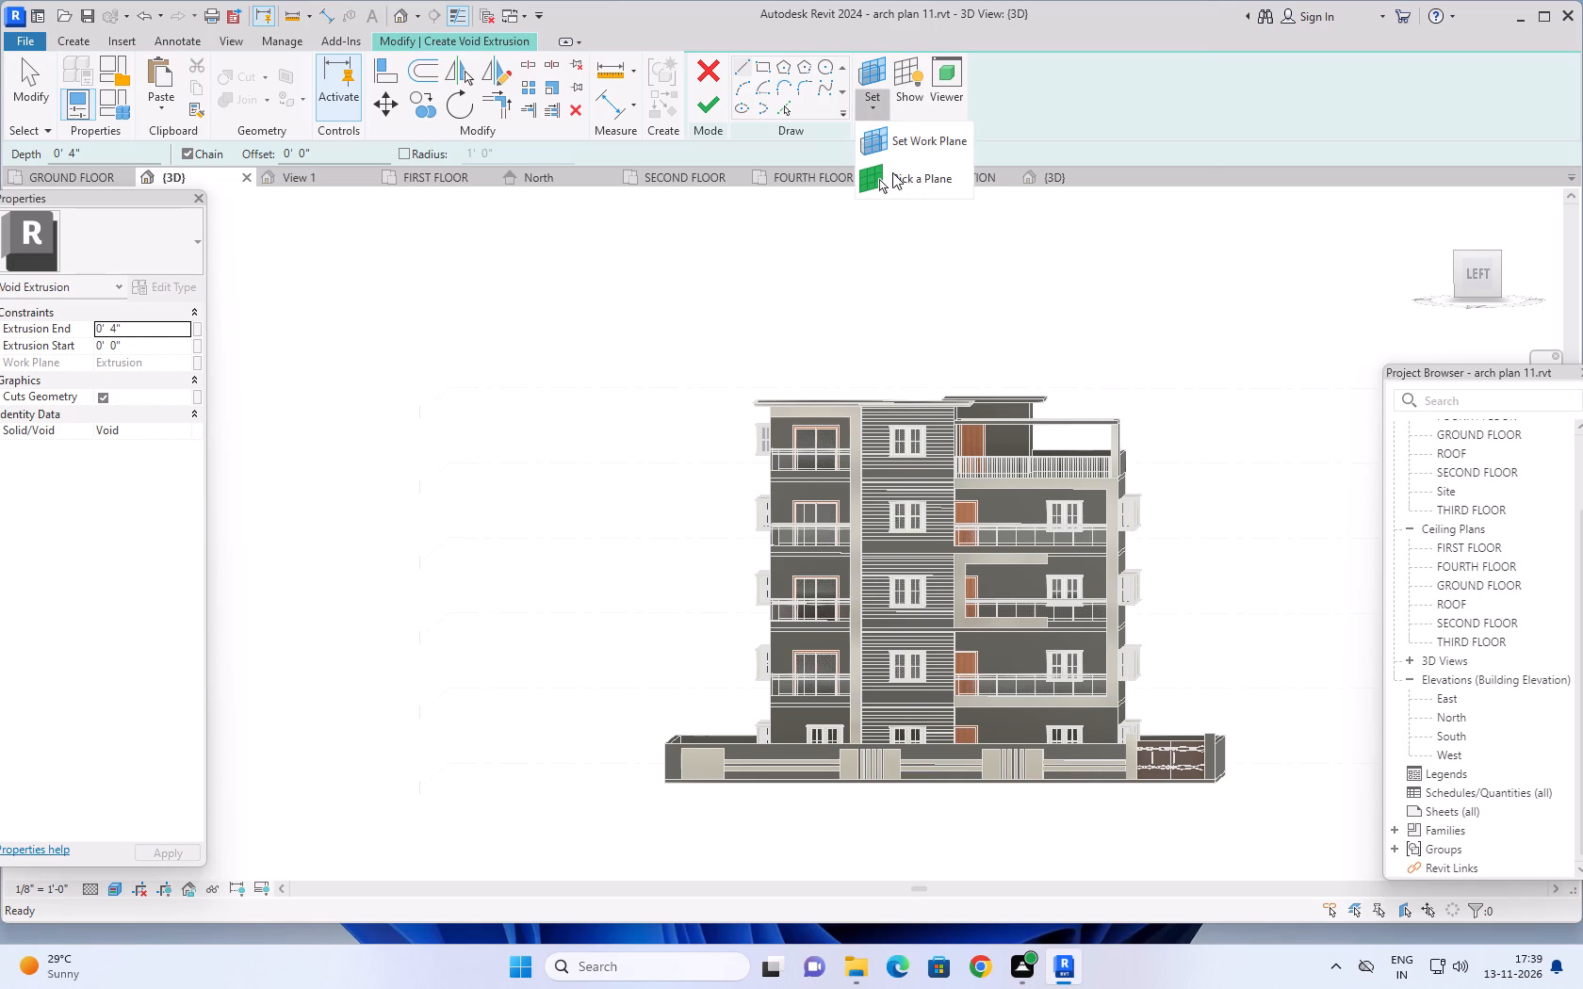
{"action": "scroll", "coordinate": [688, 776], "scroll_direction": "up", "scroll_amount": 6}
{"action": "left_click", "coordinate": [705, 750]}
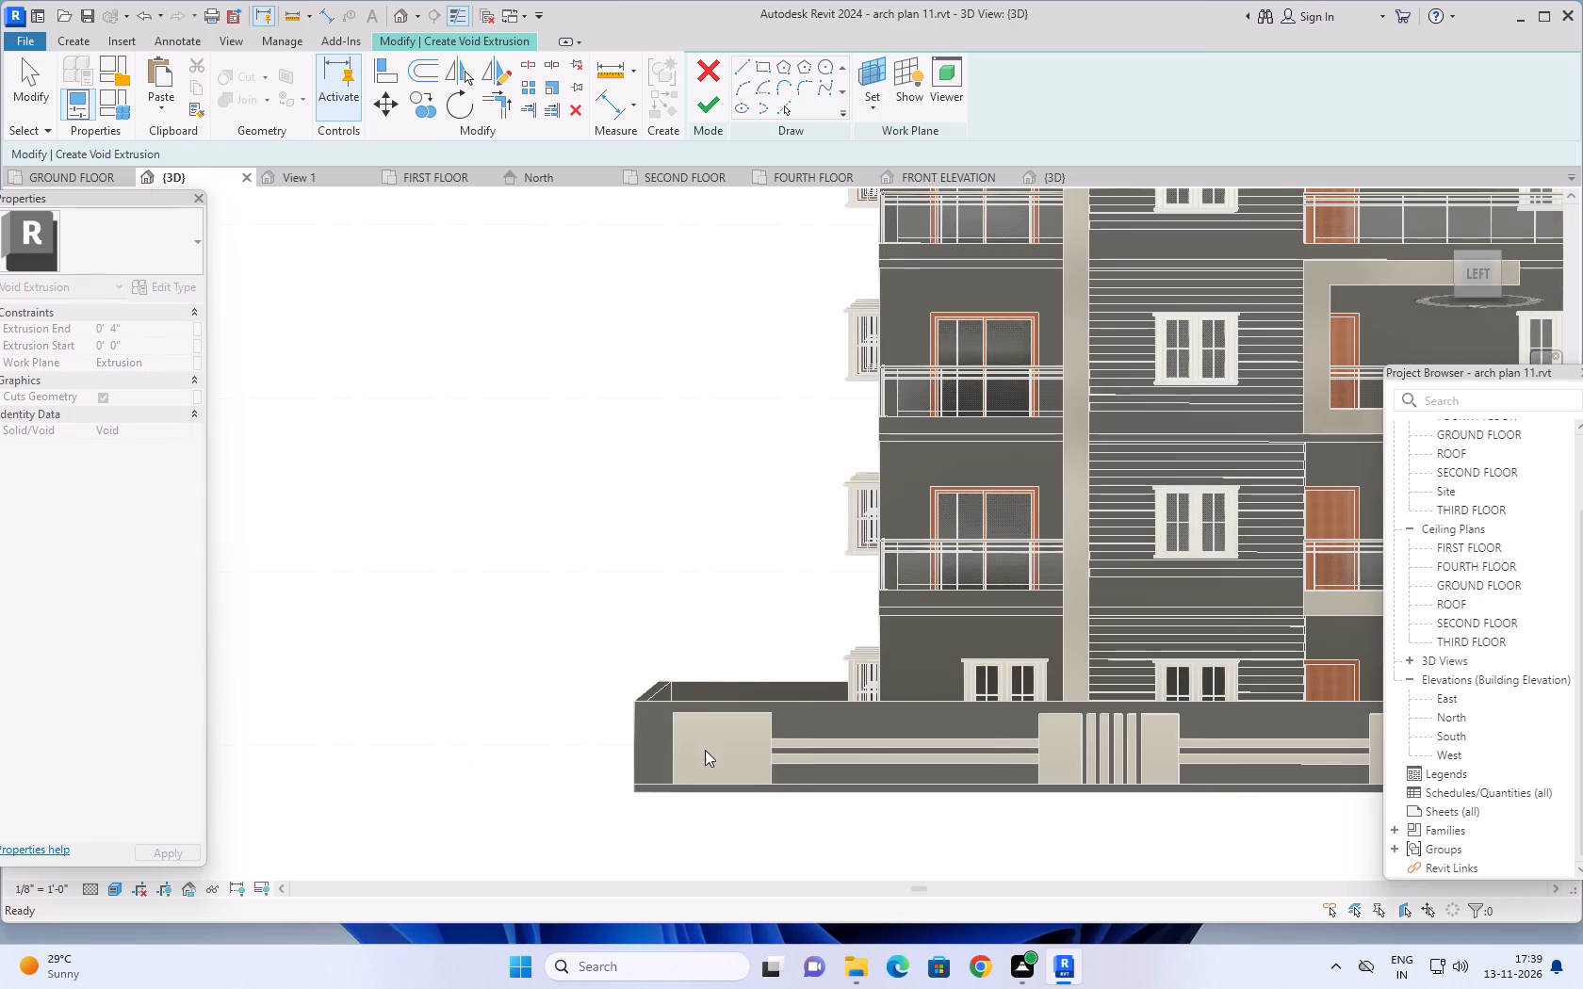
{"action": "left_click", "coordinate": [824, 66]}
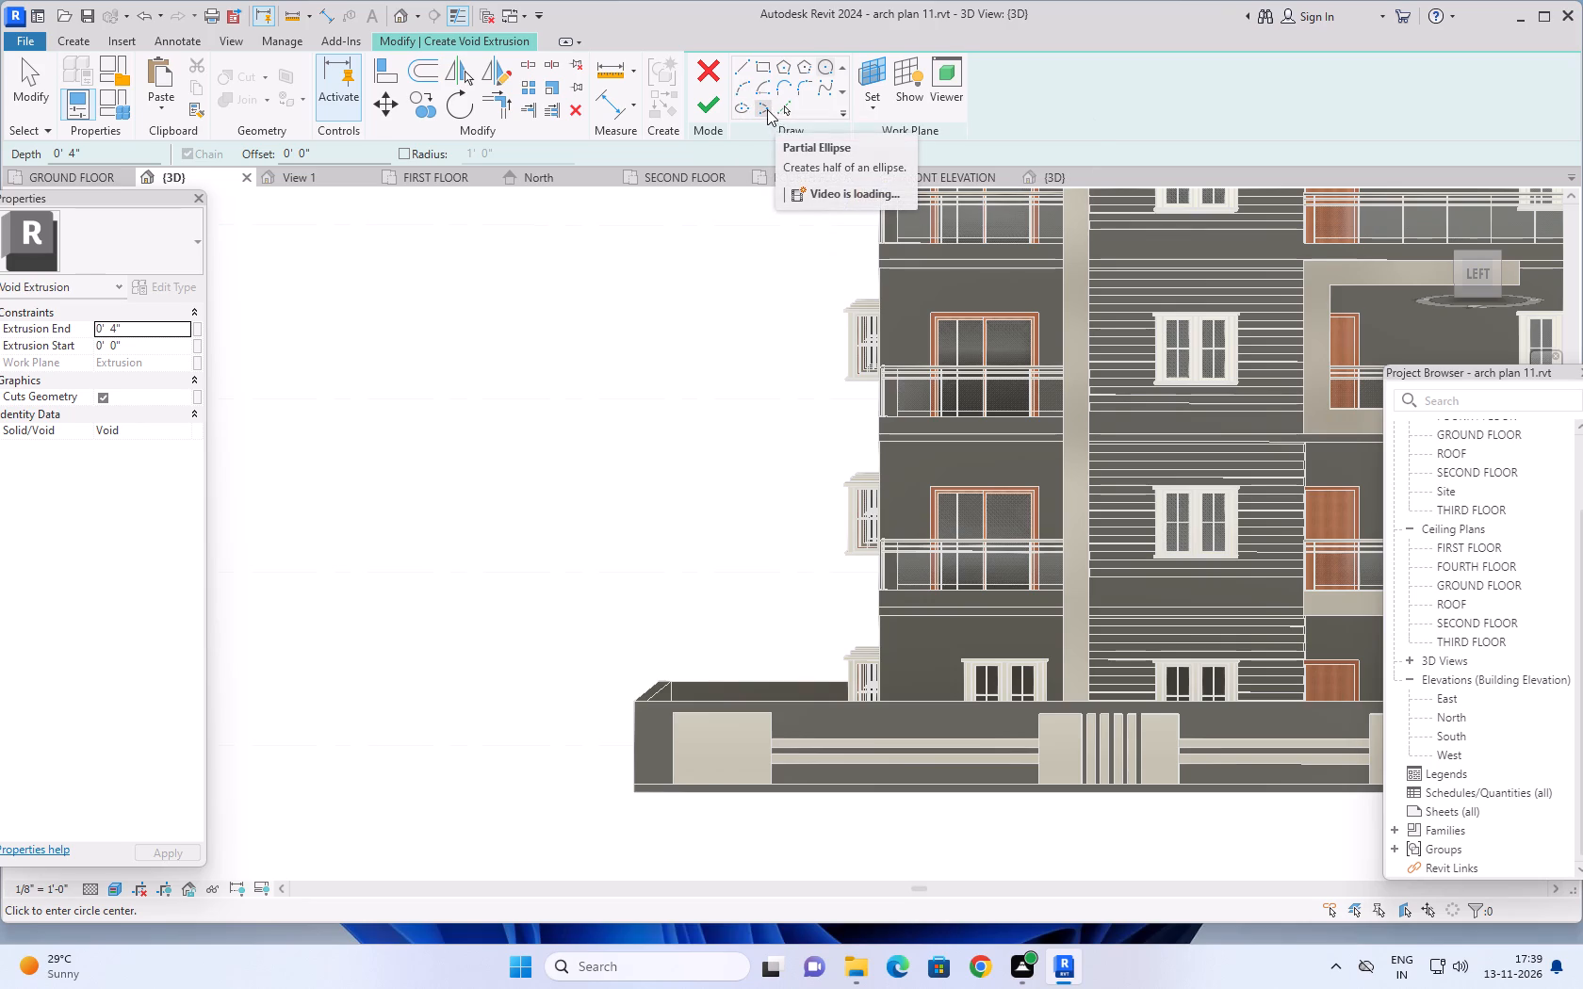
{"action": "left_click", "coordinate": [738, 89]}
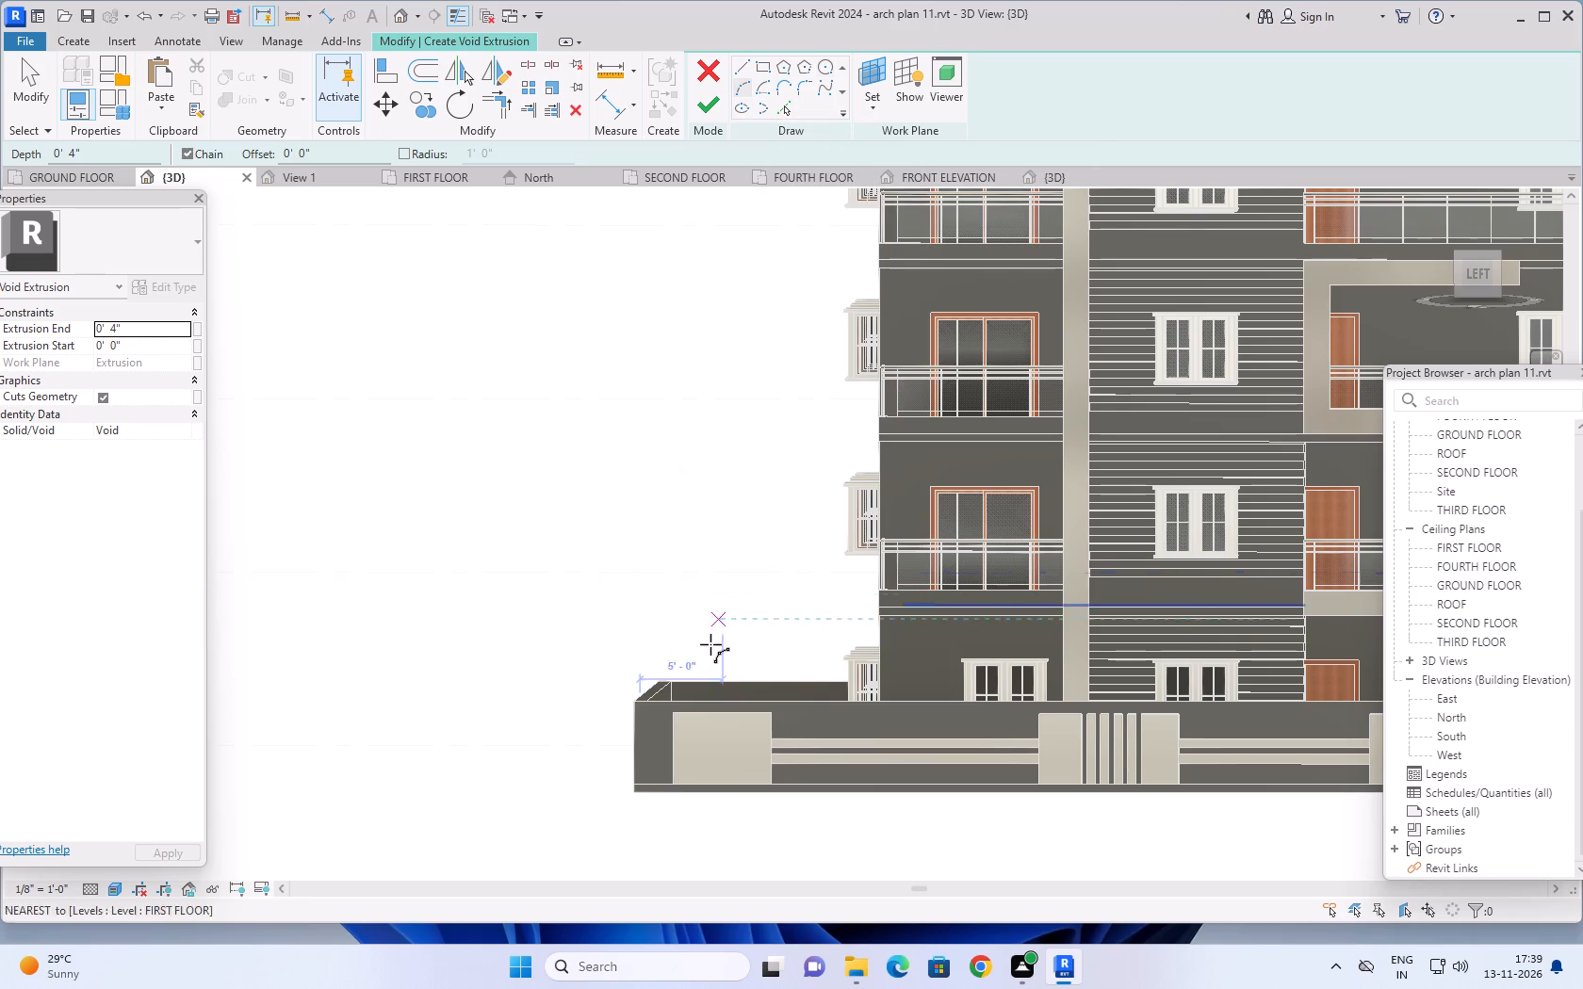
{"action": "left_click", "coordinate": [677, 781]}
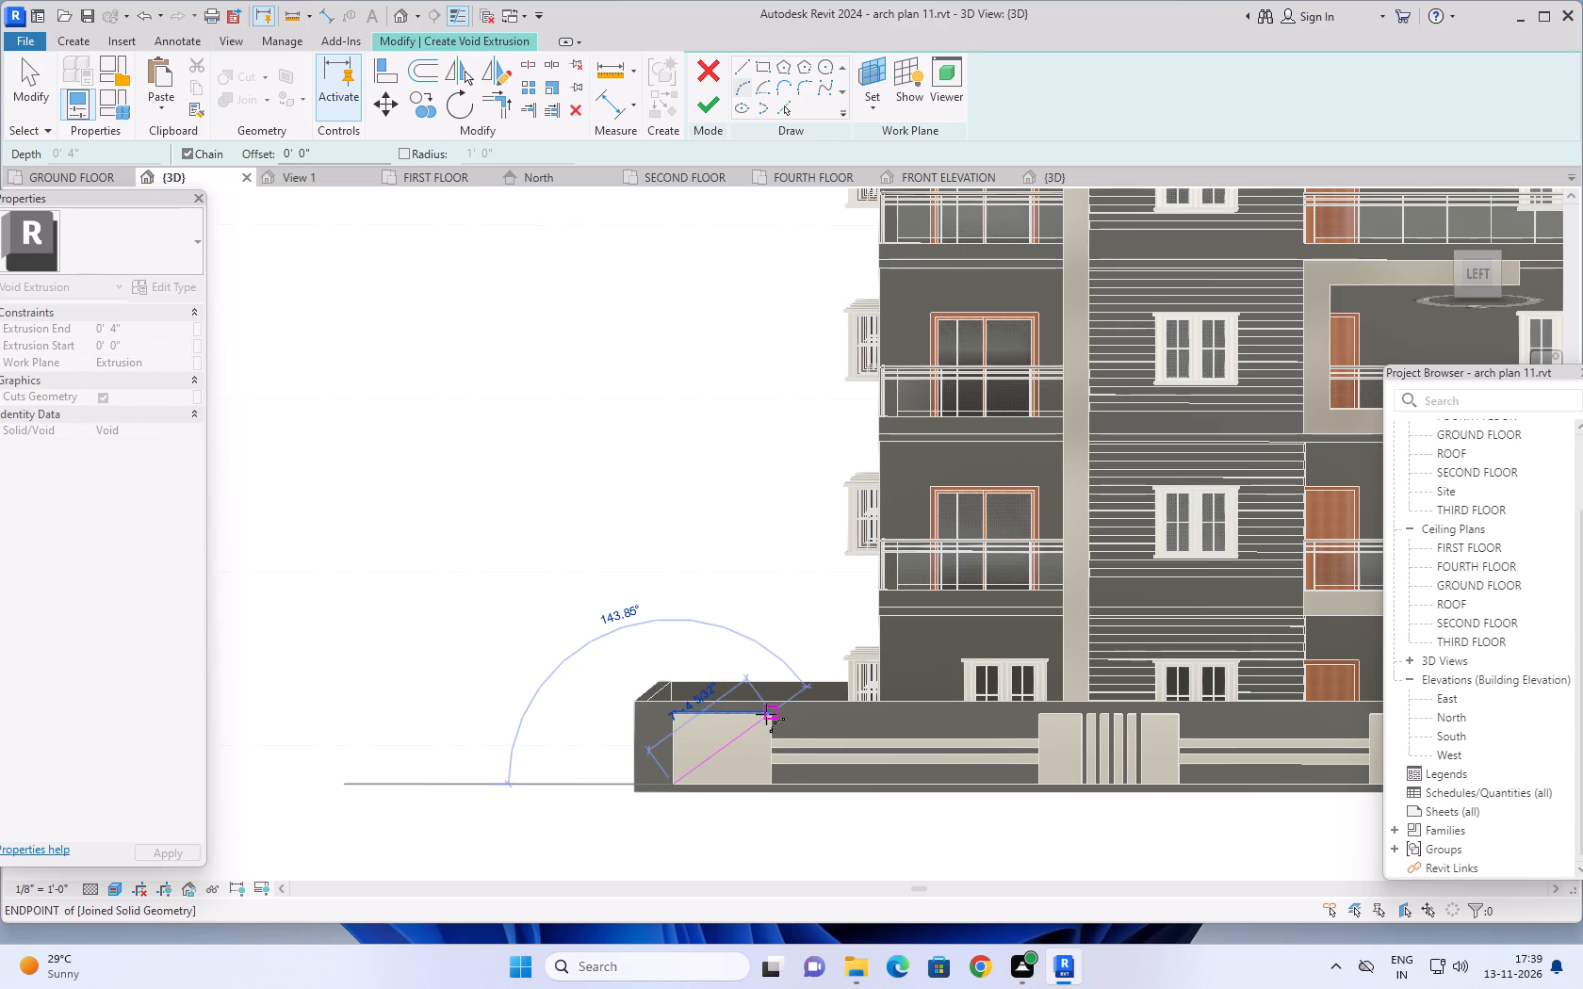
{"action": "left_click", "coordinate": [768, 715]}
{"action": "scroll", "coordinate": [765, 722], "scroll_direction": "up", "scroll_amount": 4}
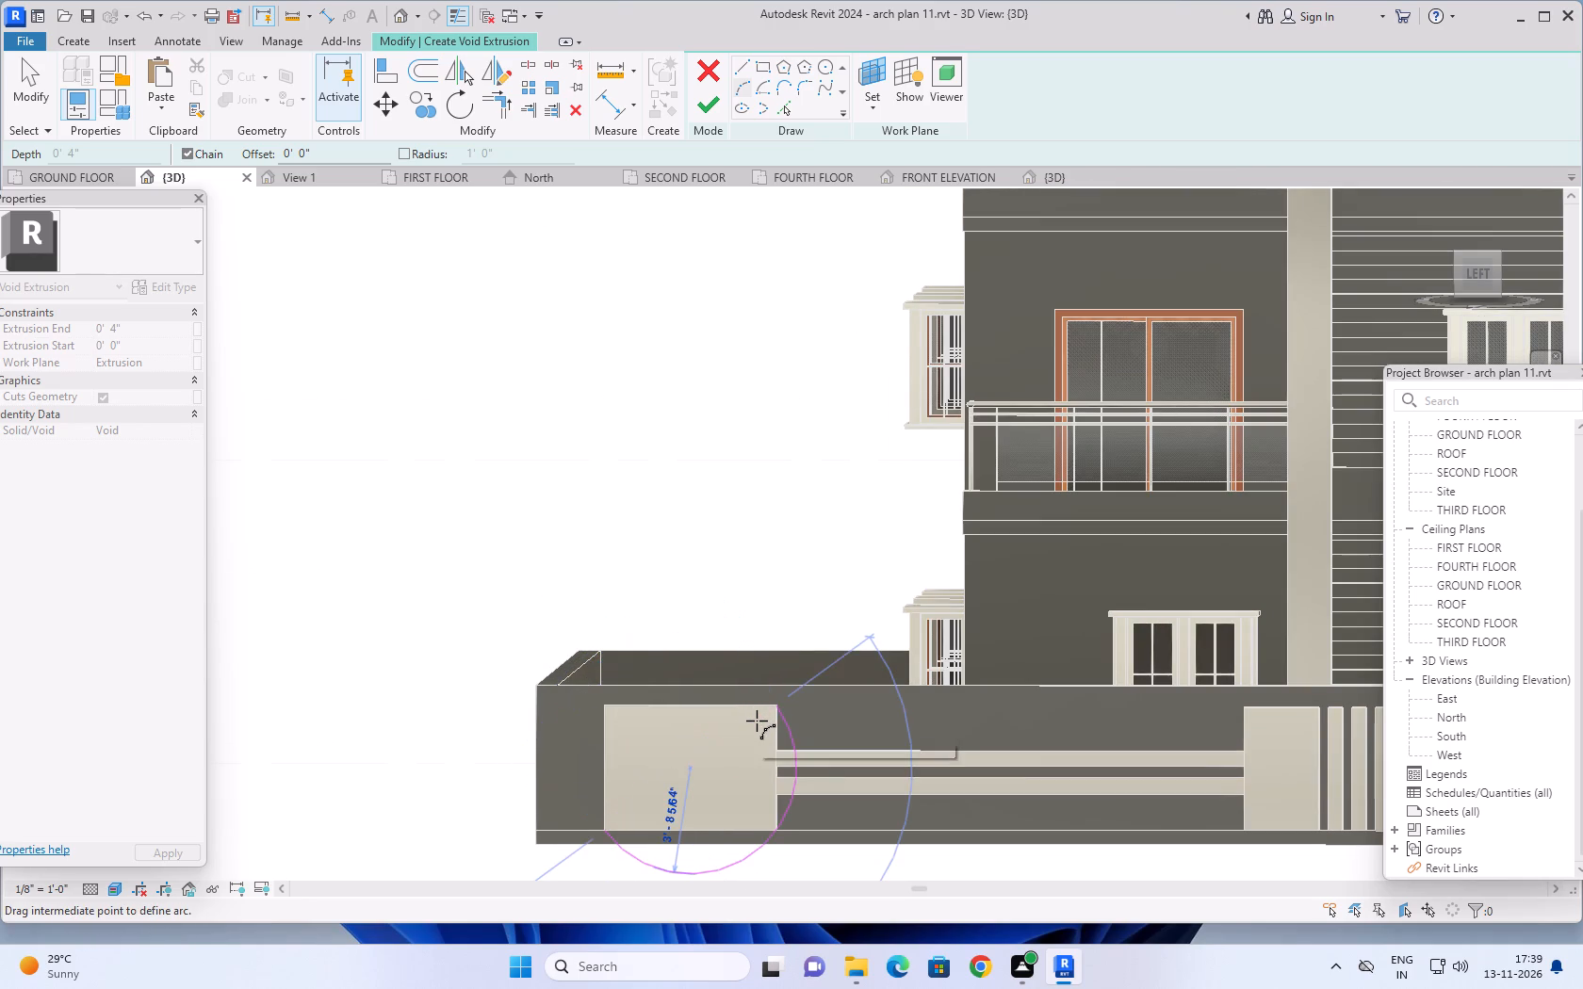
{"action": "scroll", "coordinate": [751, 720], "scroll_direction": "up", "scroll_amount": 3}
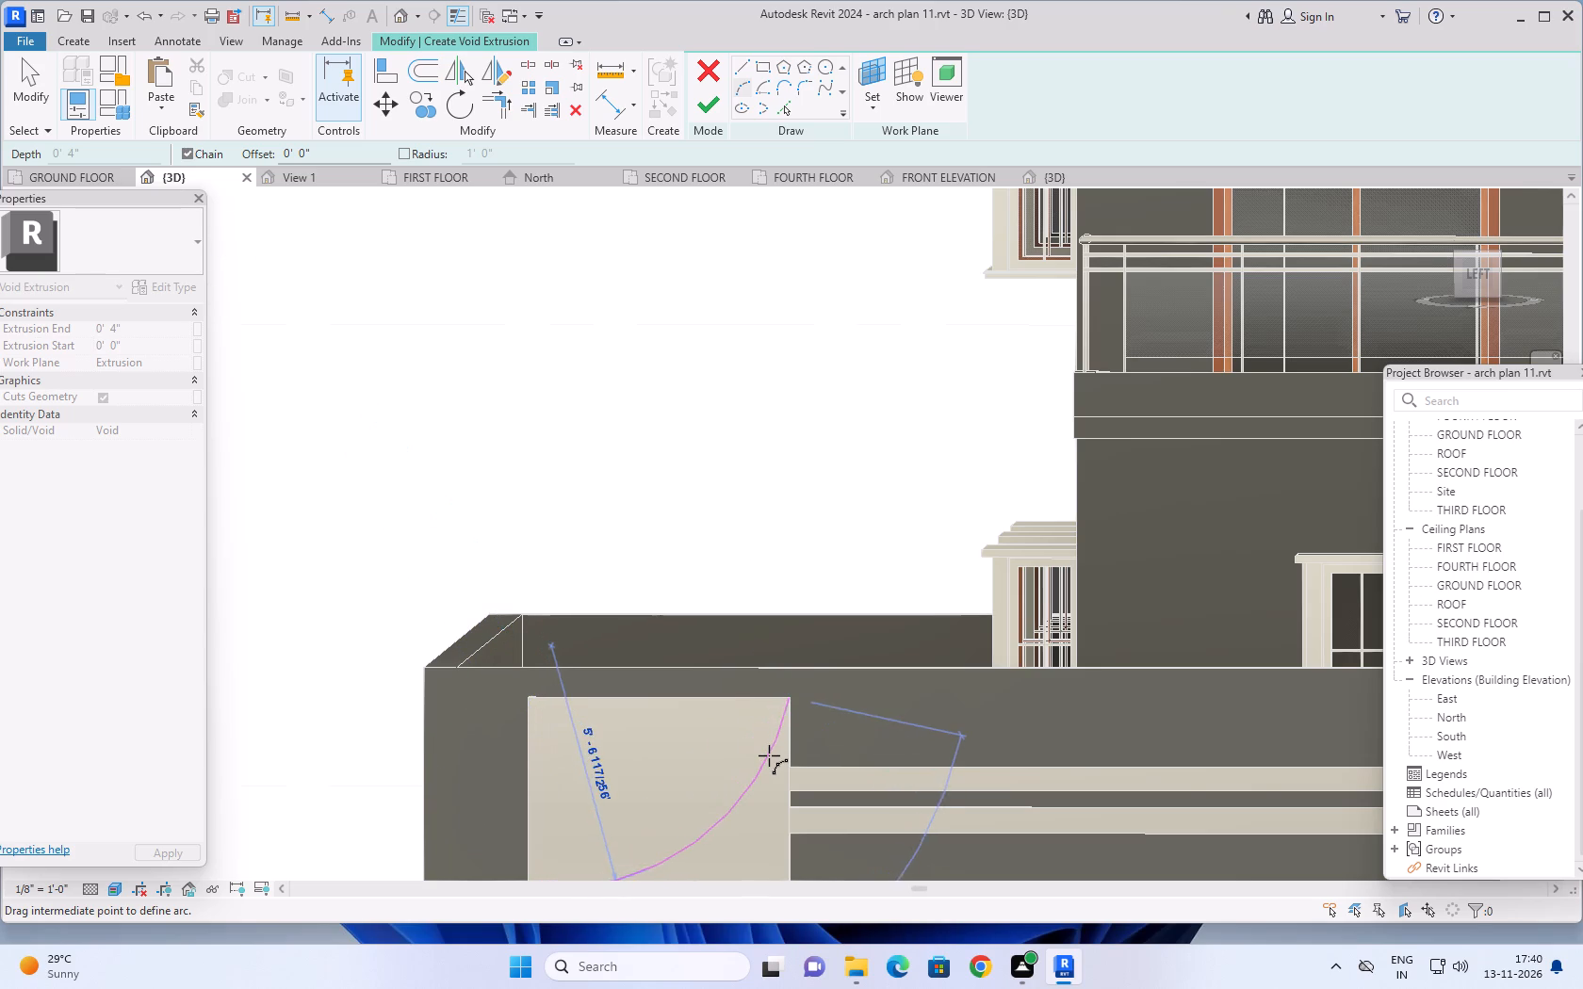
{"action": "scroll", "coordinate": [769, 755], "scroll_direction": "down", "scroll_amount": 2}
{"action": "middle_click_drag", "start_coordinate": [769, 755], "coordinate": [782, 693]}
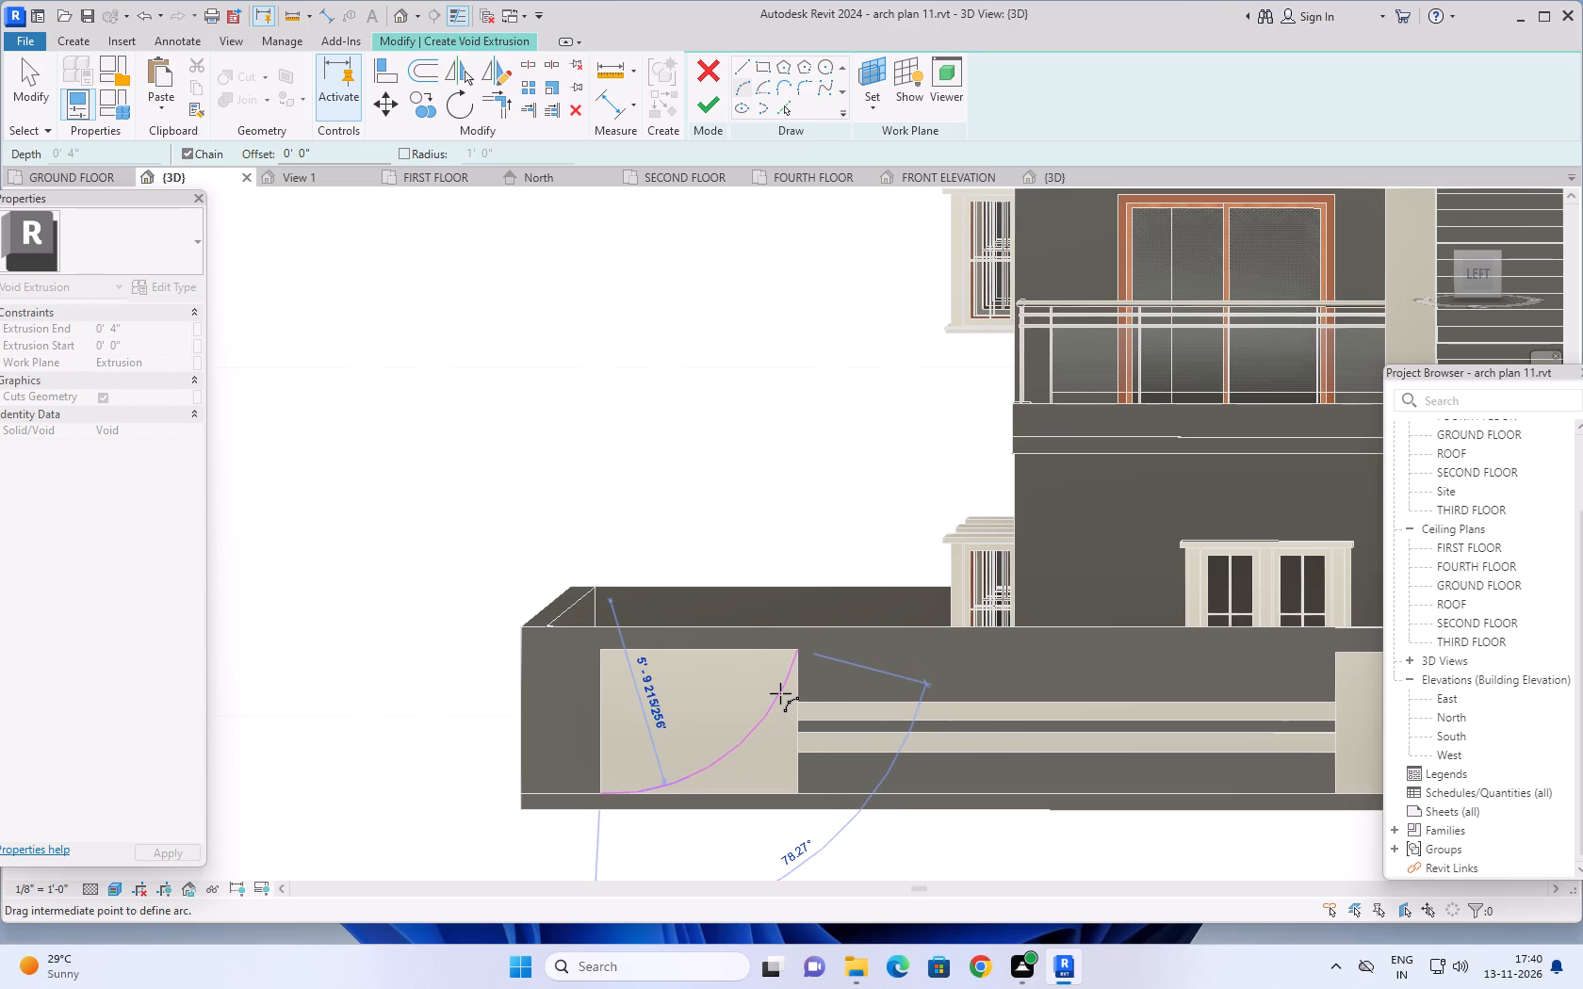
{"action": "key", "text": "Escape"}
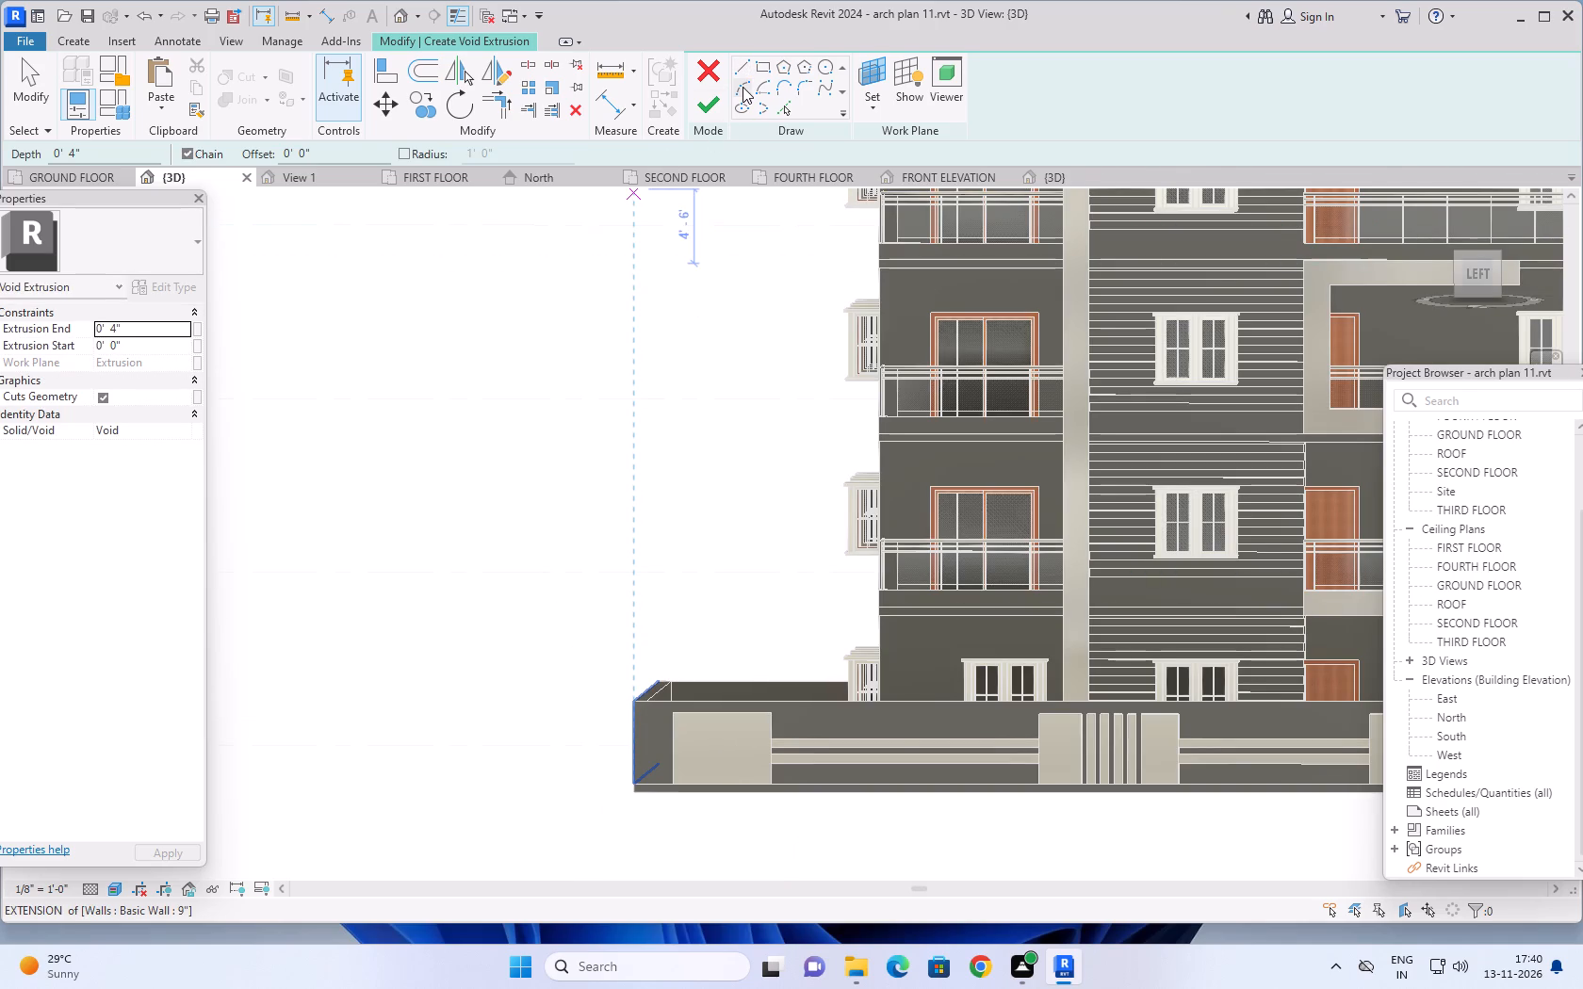
Sketch a diagonal arc of about 3'-3 5/8" radius on the plain panel, bulging toward its lower corner beside the bands.
{"action": "left_click", "coordinate": [743, 87]}
{"action": "scroll", "coordinate": [718, 761], "scroll_direction": "up", "scroll_amount": 8}
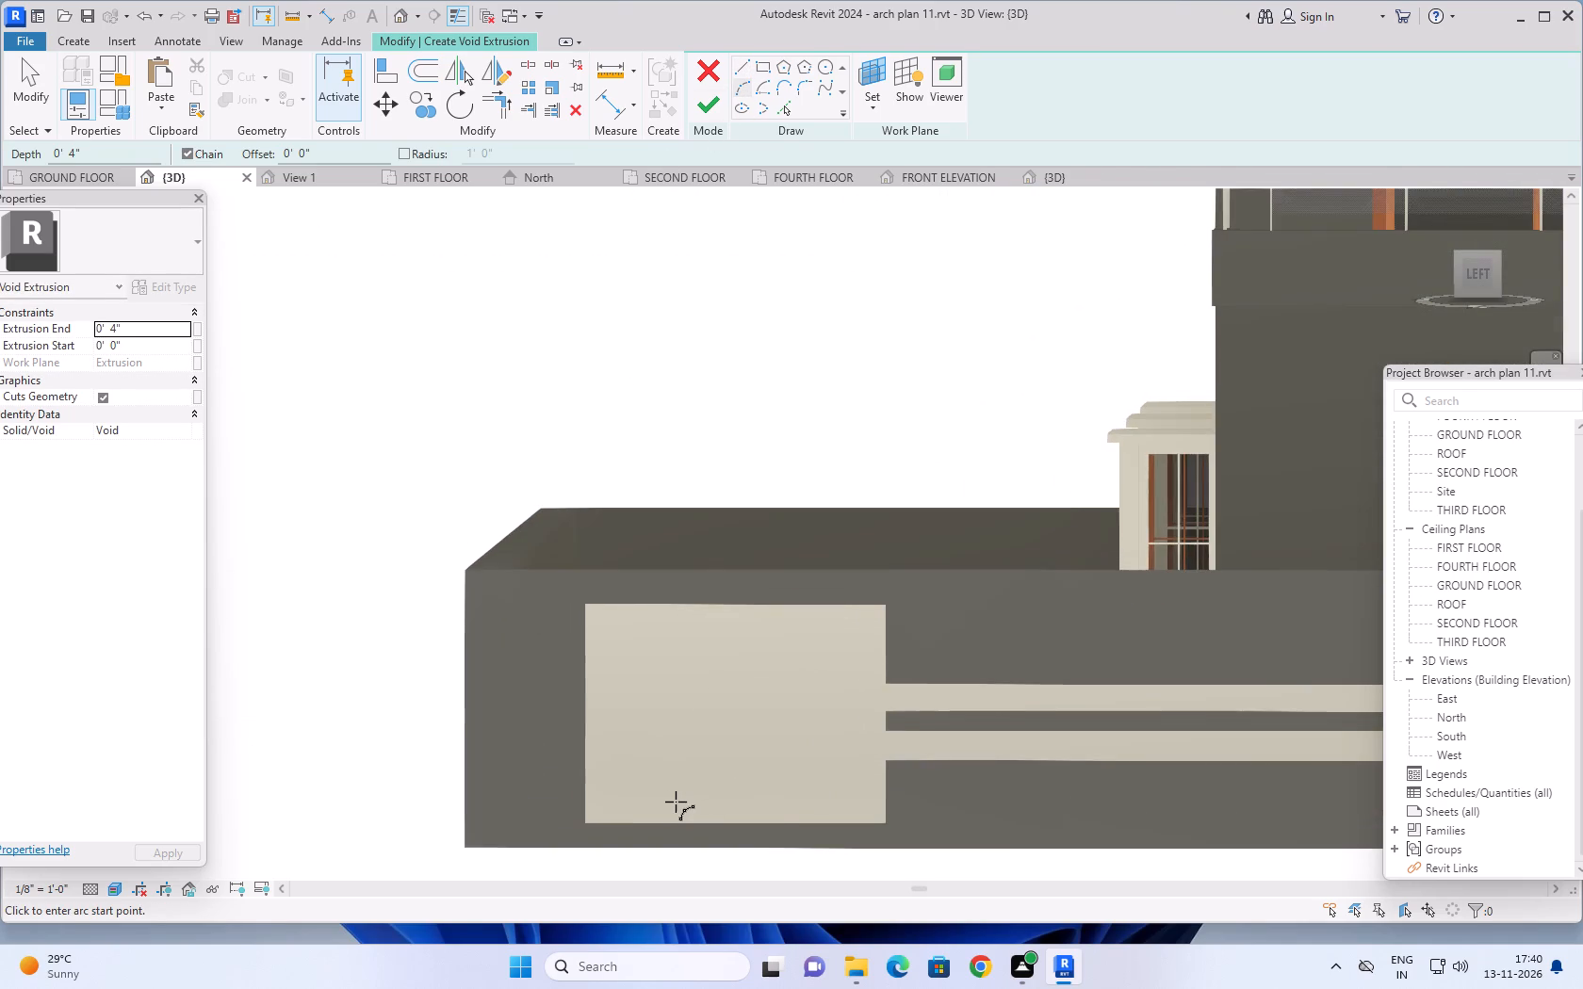
{"action": "left_click", "coordinate": [624, 810]}
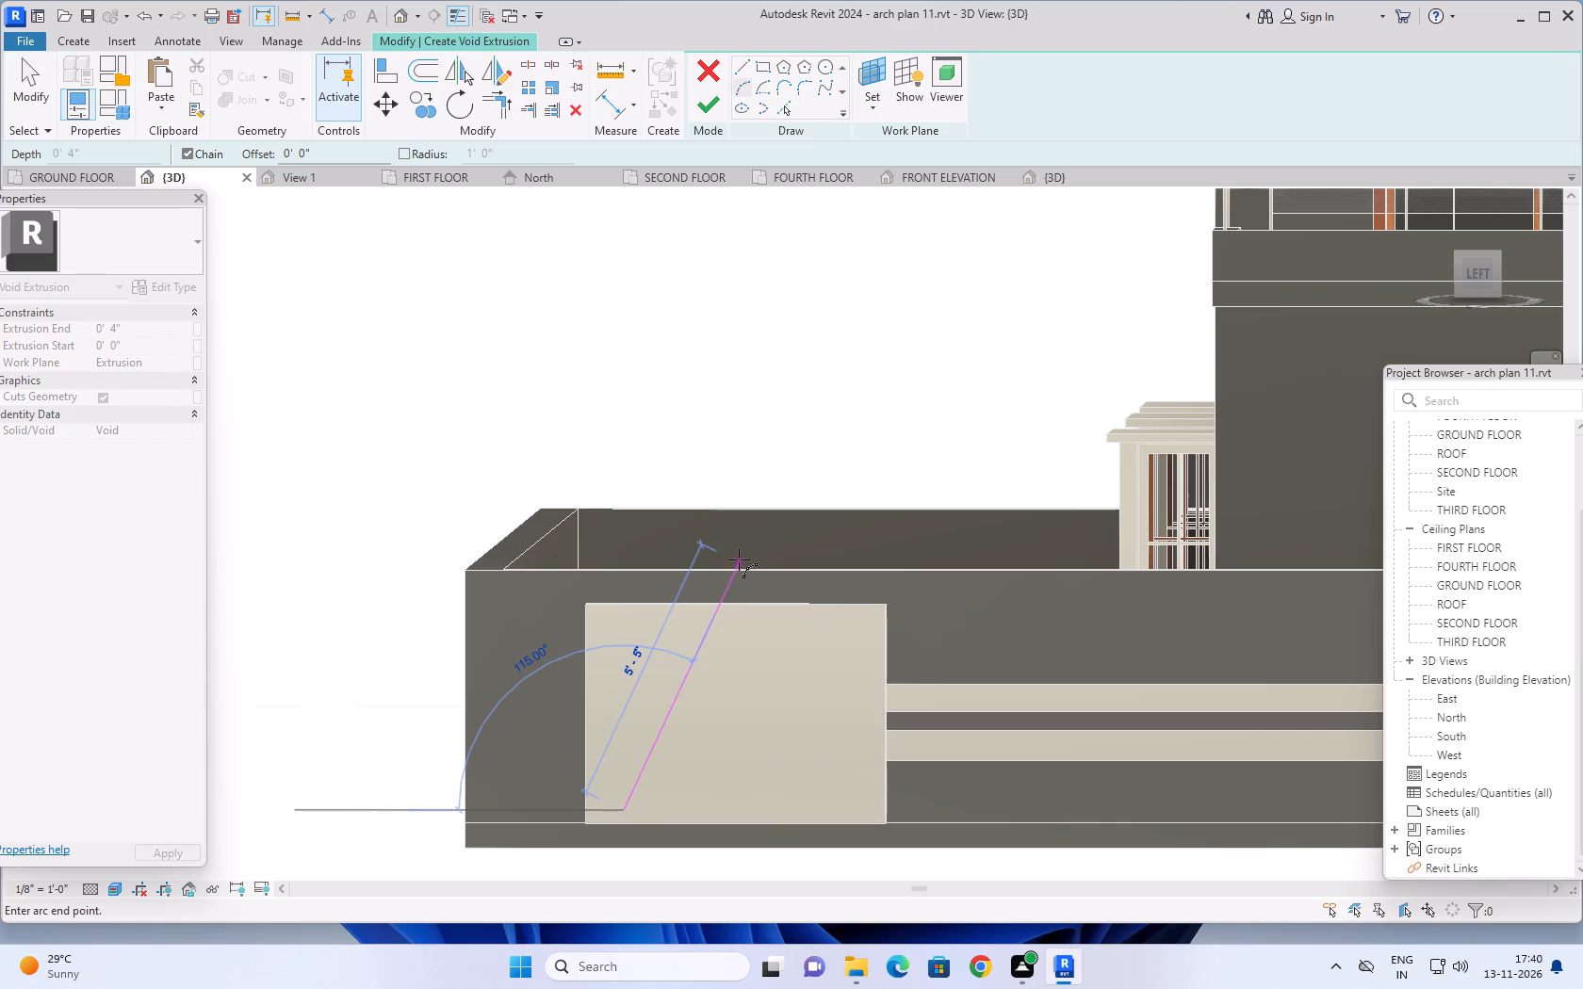
{"action": "left_click", "coordinate": [849, 652]}
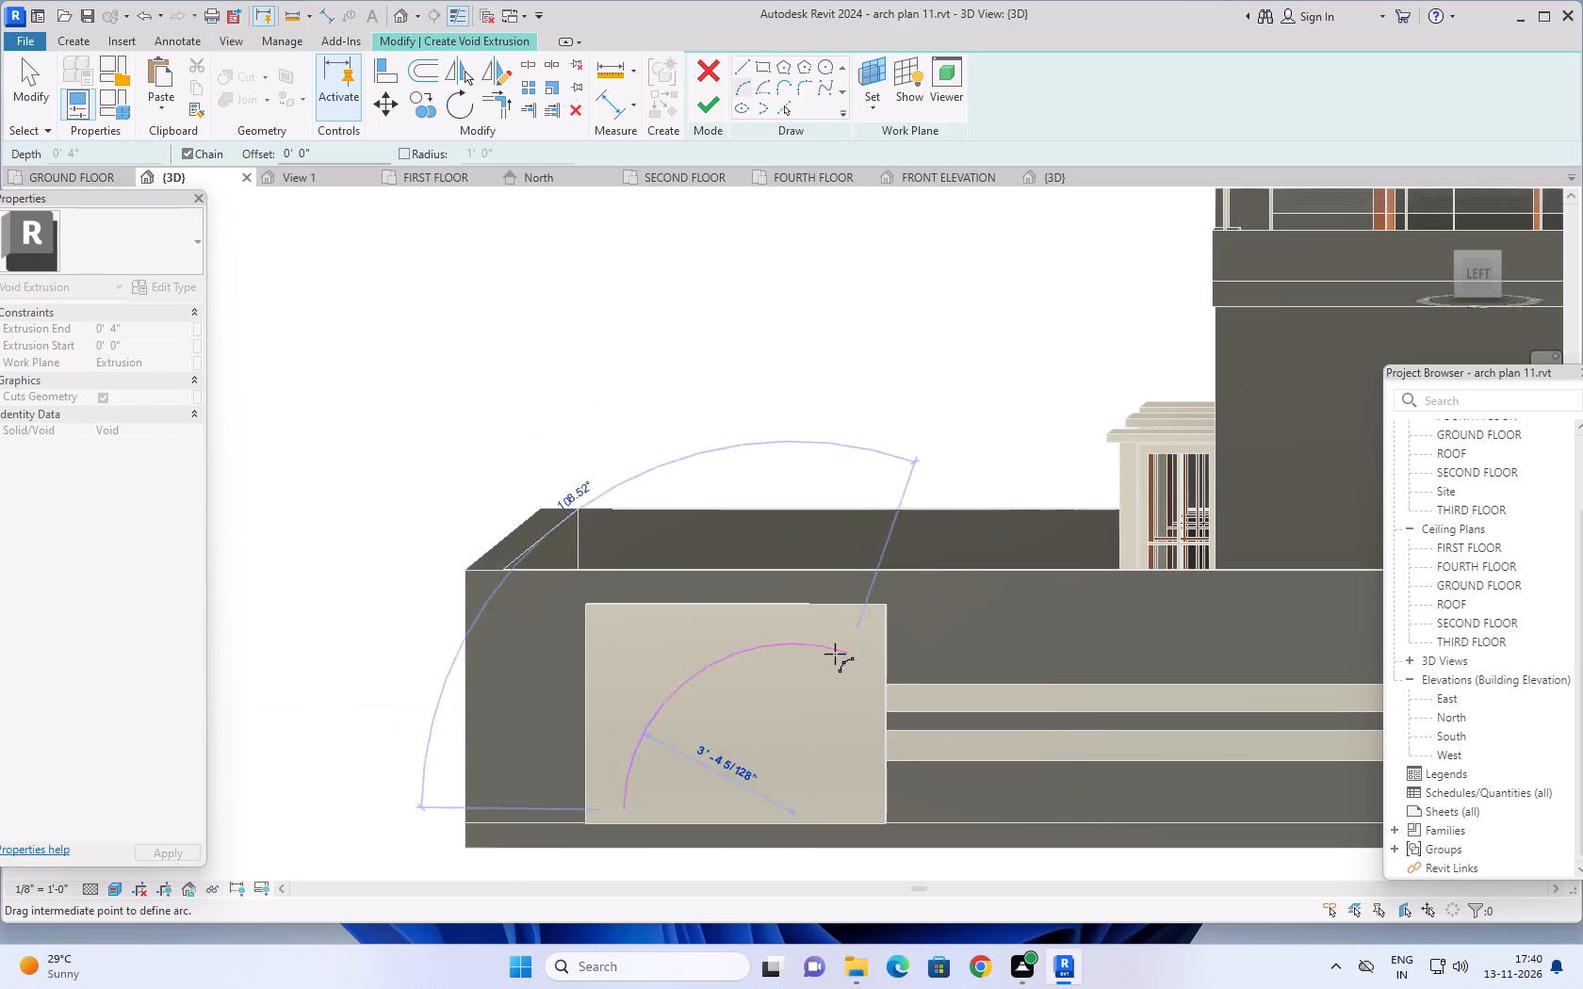
{"action": "scroll", "coordinate": [835, 655], "scroll_direction": "up", "scroll_amount": 2}
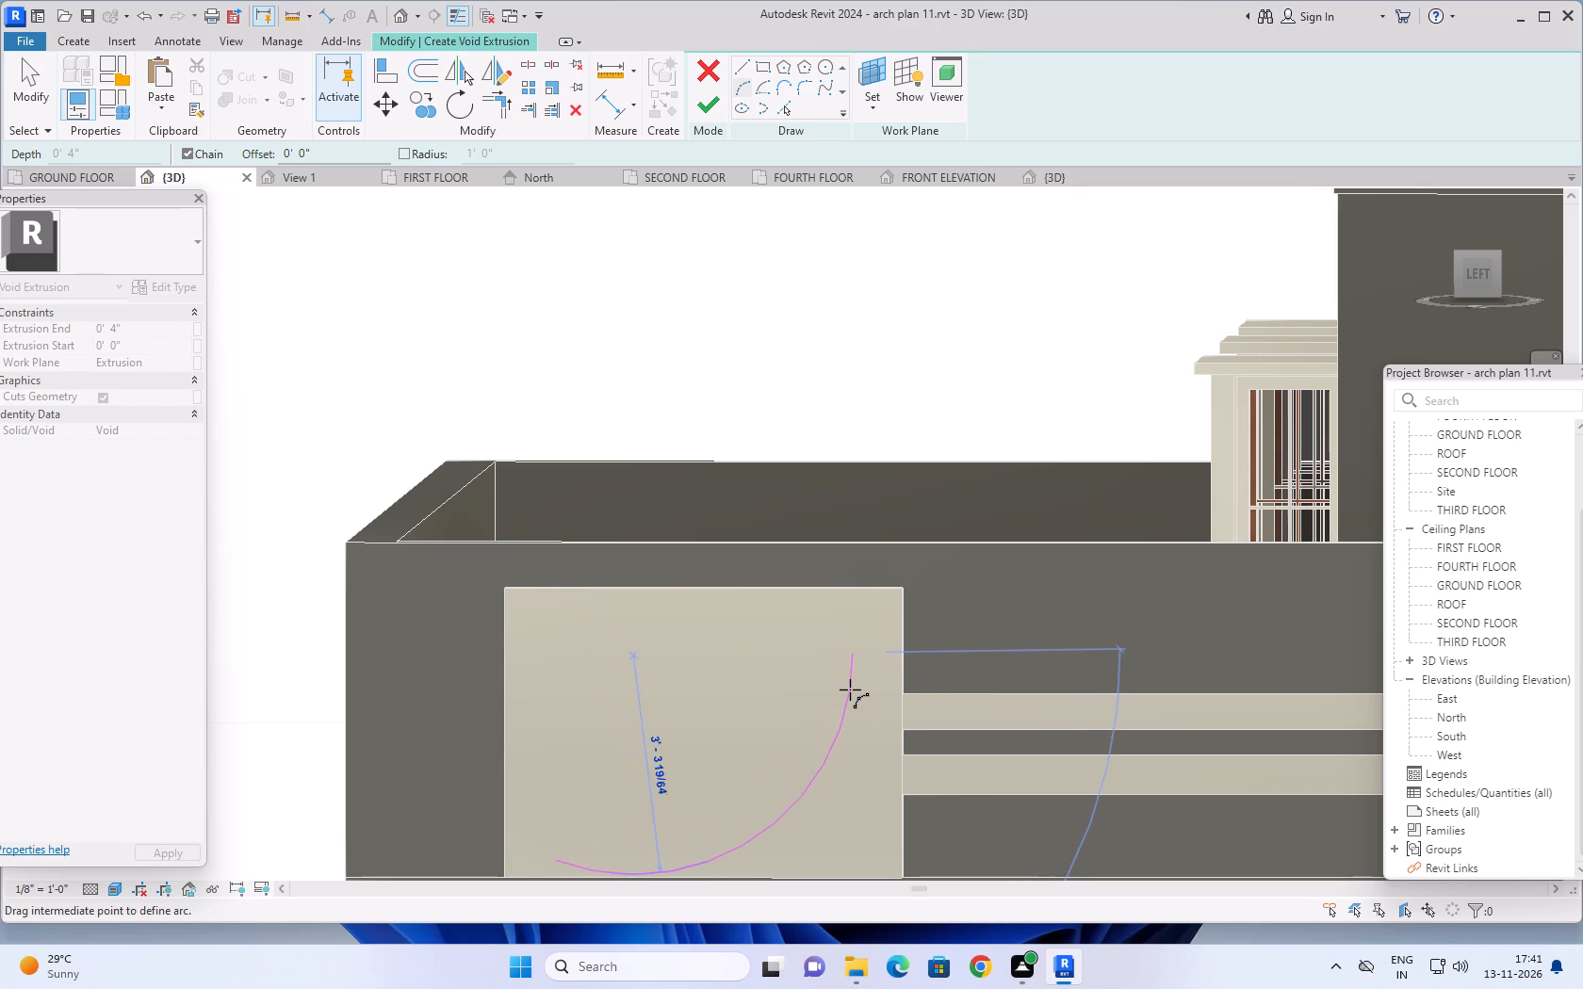
{"action": "left_click", "coordinate": [850, 687]}
Close the leaf outline on the plain panel with an opposite arc of about 3'-2" radius between the first arc's ends.
{"action": "scroll", "coordinate": [791, 706], "scroll_direction": "down", "scroll_amount": 3}
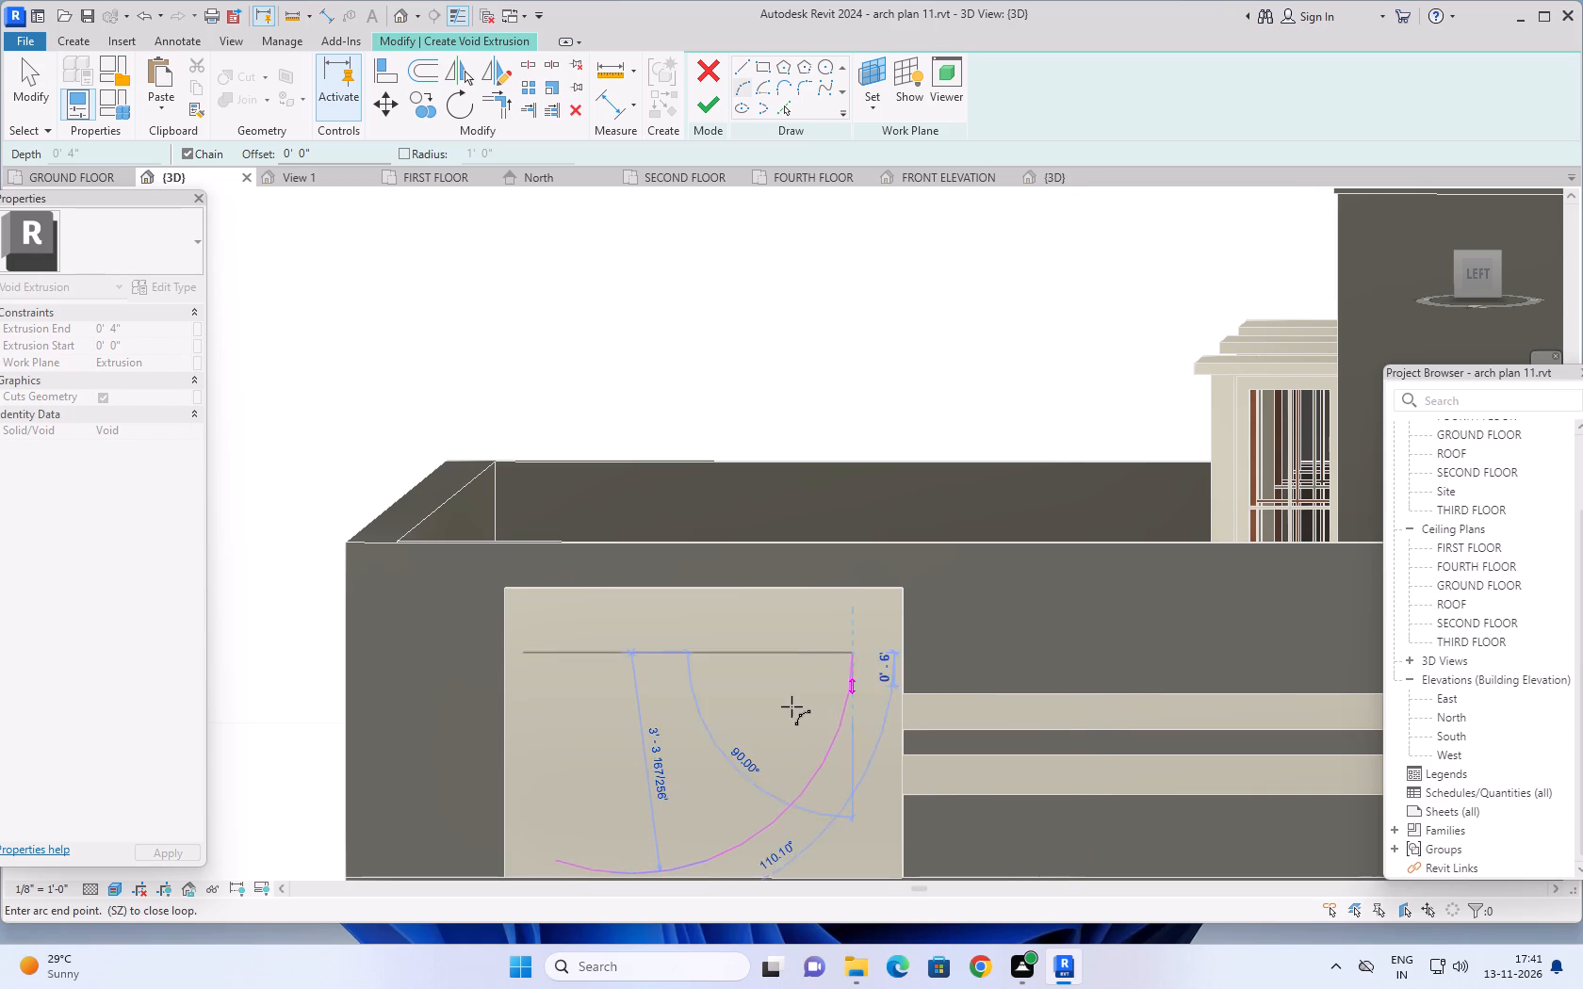
{"action": "middle_click_drag", "start_coordinate": [807, 693], "coordinate": [798, 679]}
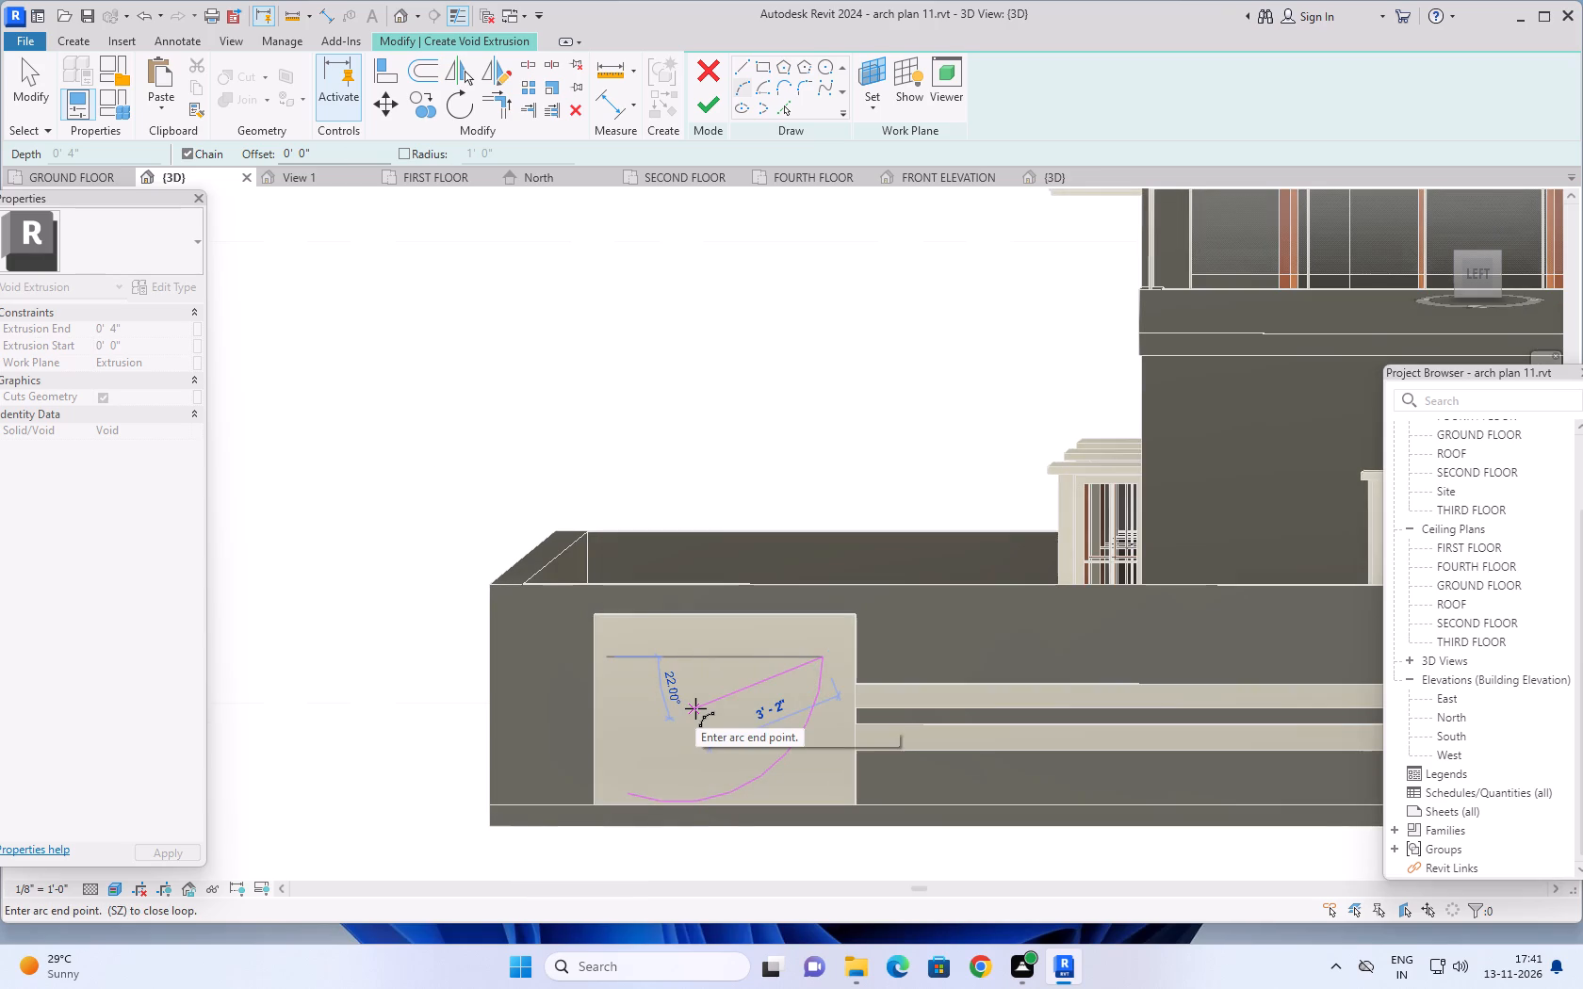
{"action": "scroll", "coordinate": [754, 643], "scroll_direction": "down", "scroll_amount": 1}
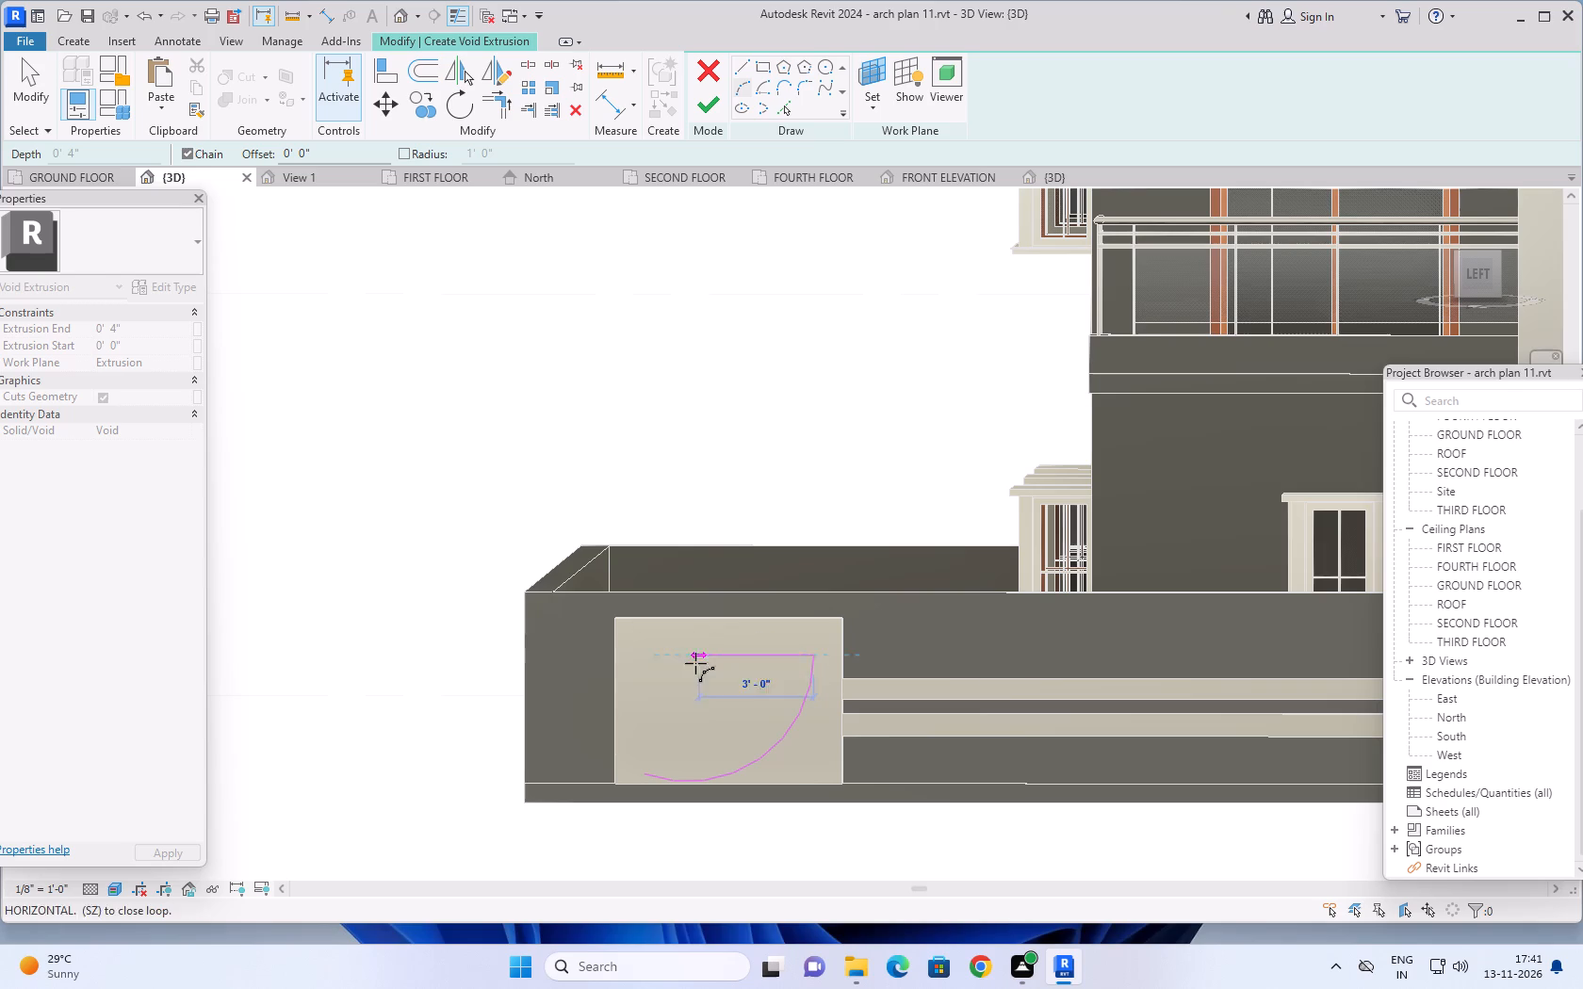
{"action": "left_click", "coordinate": [641, 770]}
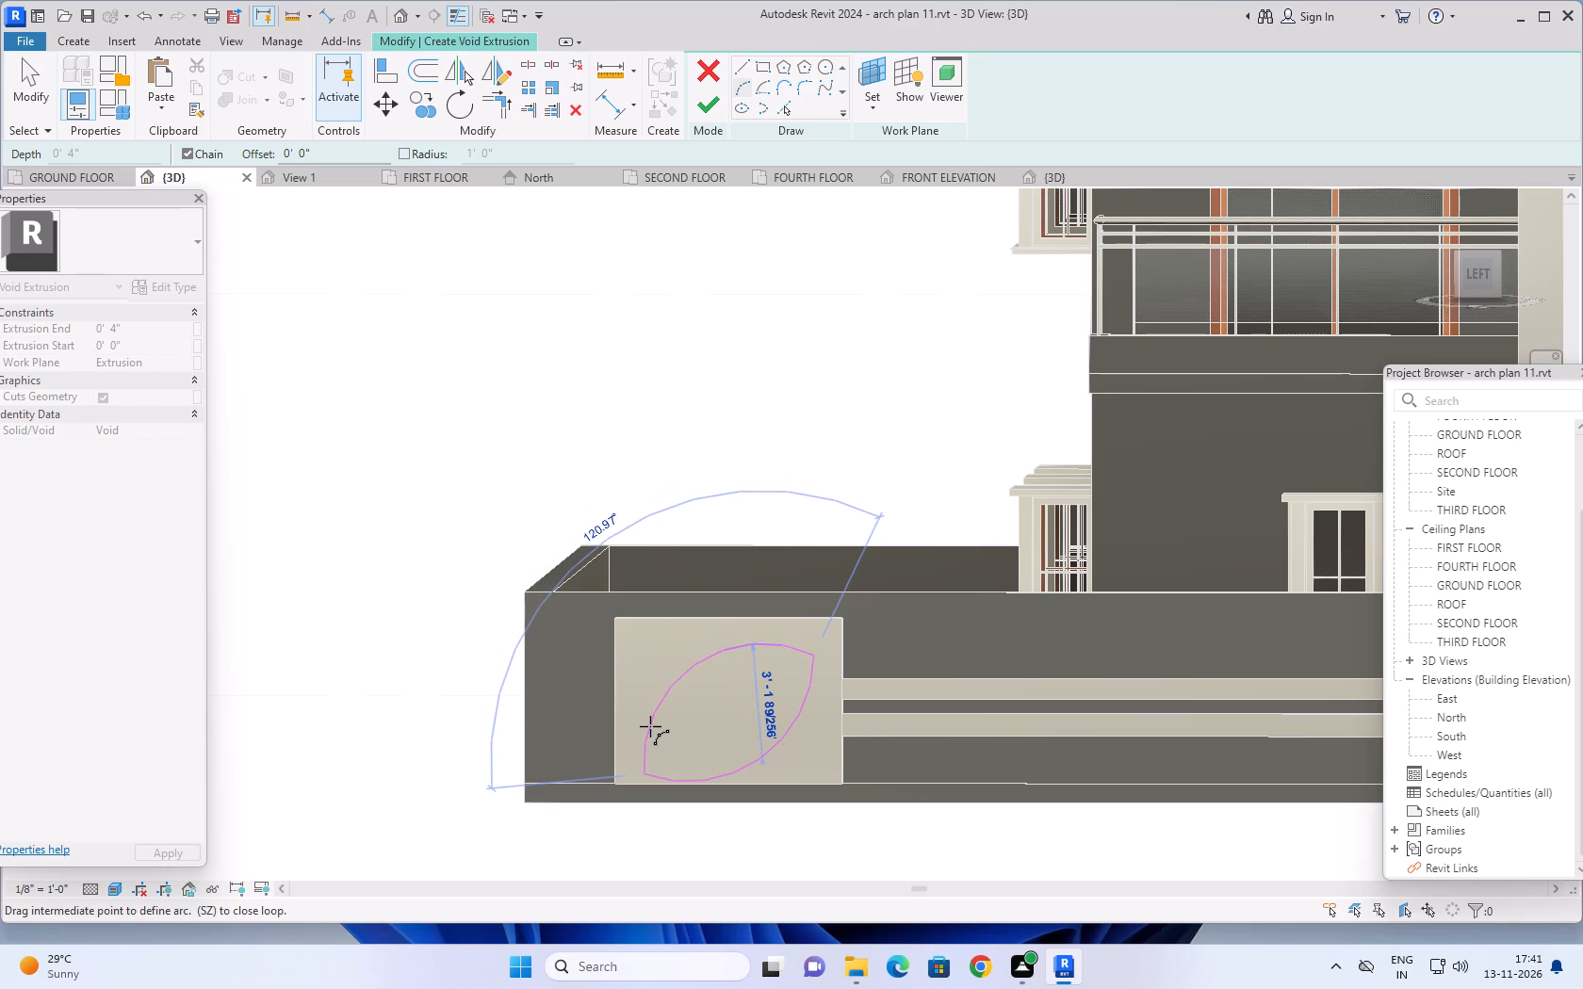
{"action": "left_click", "coordinate": [650, 726]}
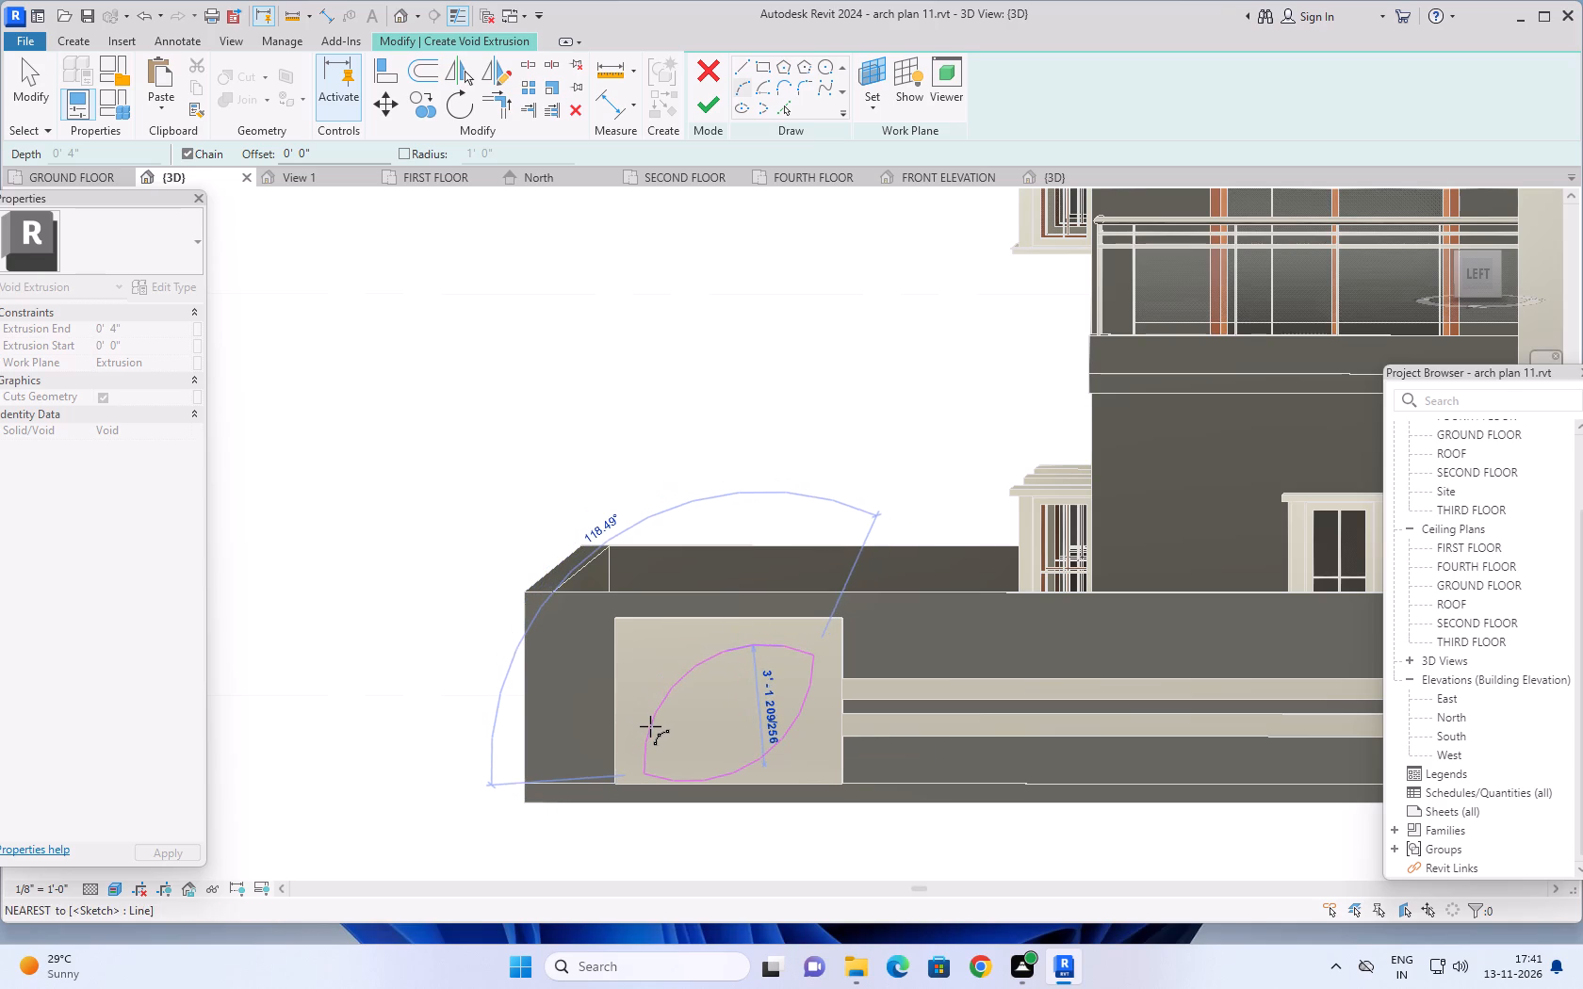
{"action": "key", "text": "Escape"}
{"action": "key", "text": "Escape"}
{"action": "key", "text": "Escape"}
{"action": "key", "text": "Escape"}
{"action": "key", "text": "Escape"}
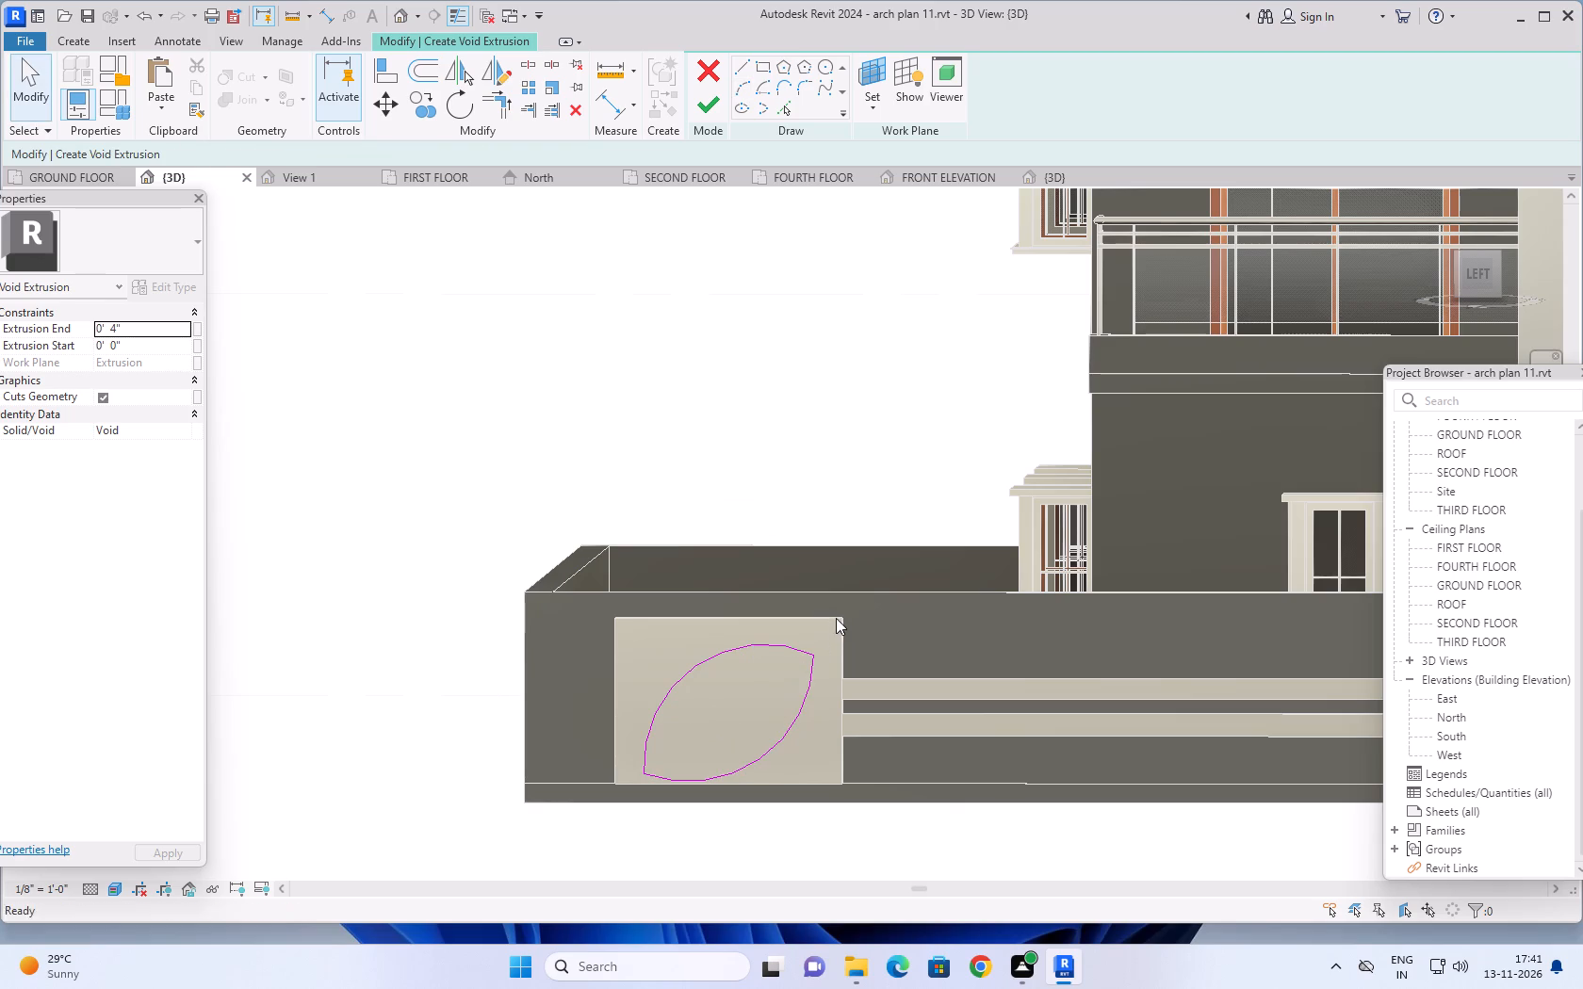
Nudge both arcs of the leaf outline slightly upward within the plain panel.
{"action": "left_click_drag", "start_coordinate": [836, 618], "coordinate": [625, 813]}
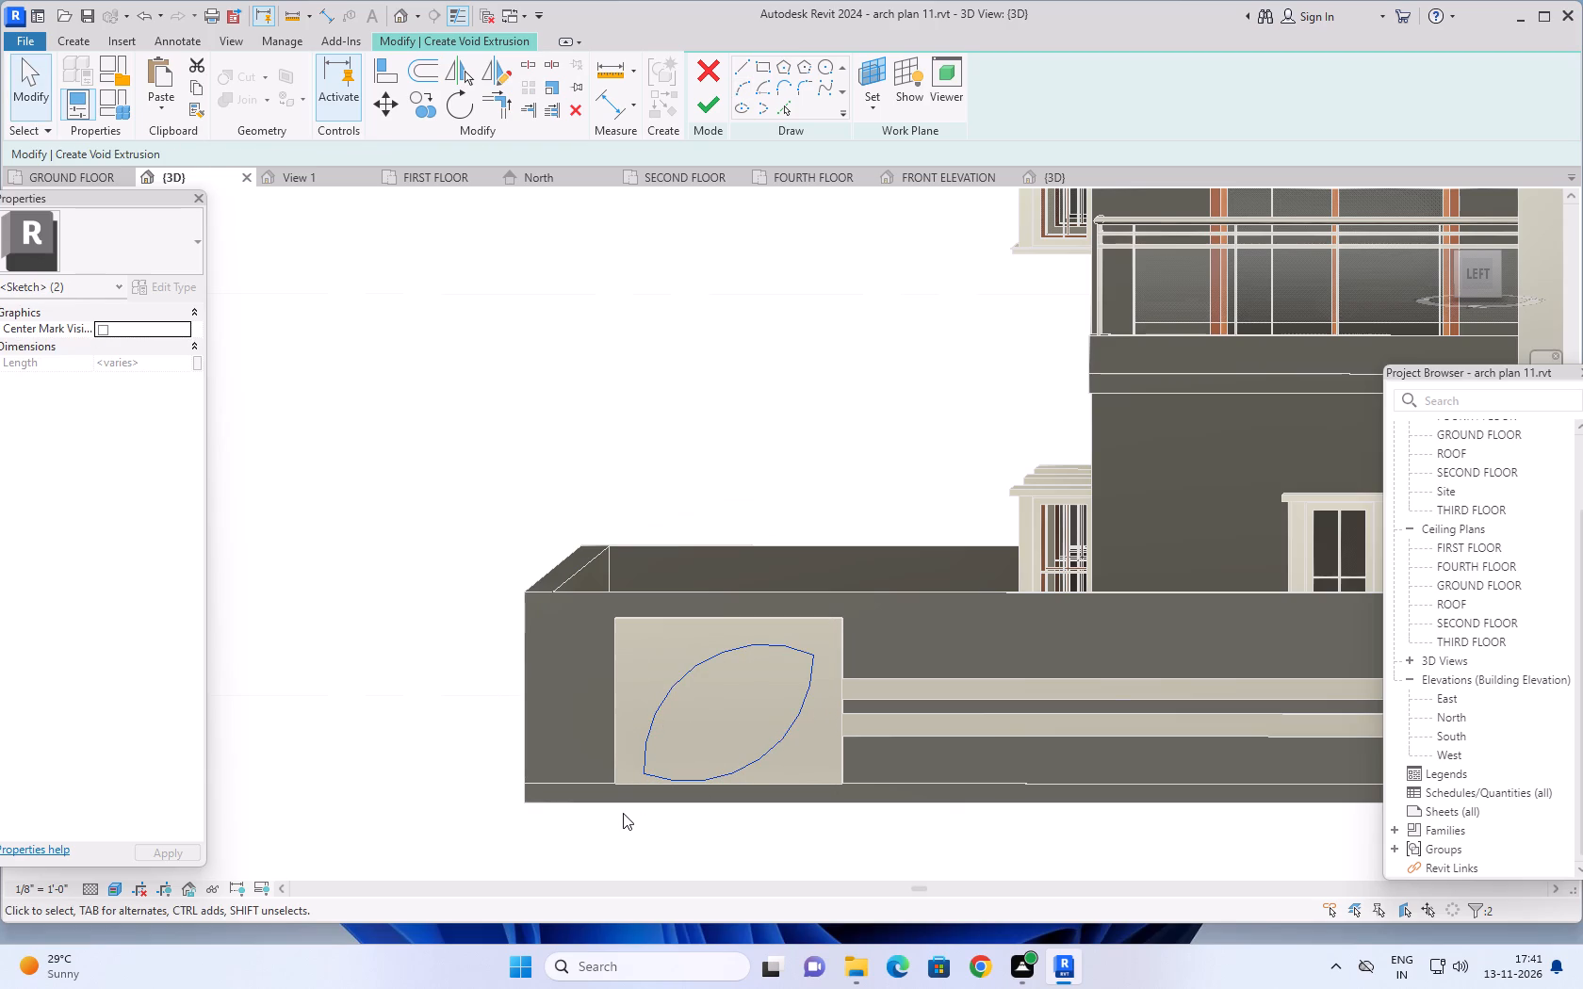
{"action": "key", "text": "Up"}
{"action": "key", "text": "Up"}
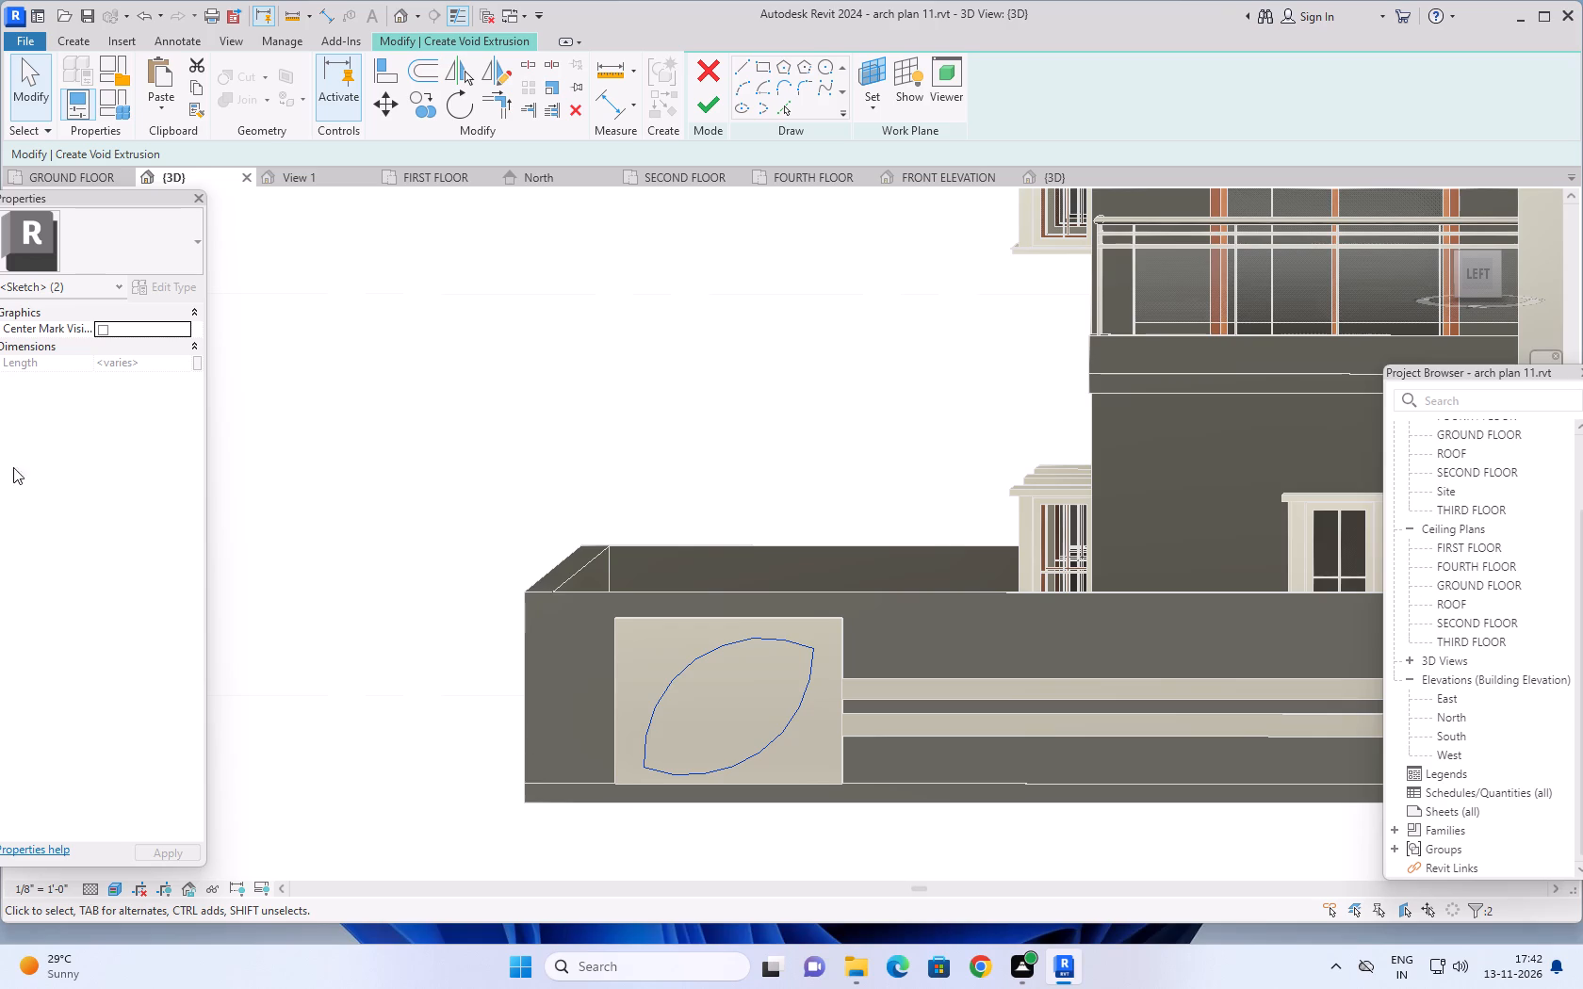
{"action": "key", "text": "Escape"}
Set the void's extrusion end to 6" and finish the leaf-shaped void extrusion in the plain panel.
{"action": "left_click", "coordinate": [146, 328]}
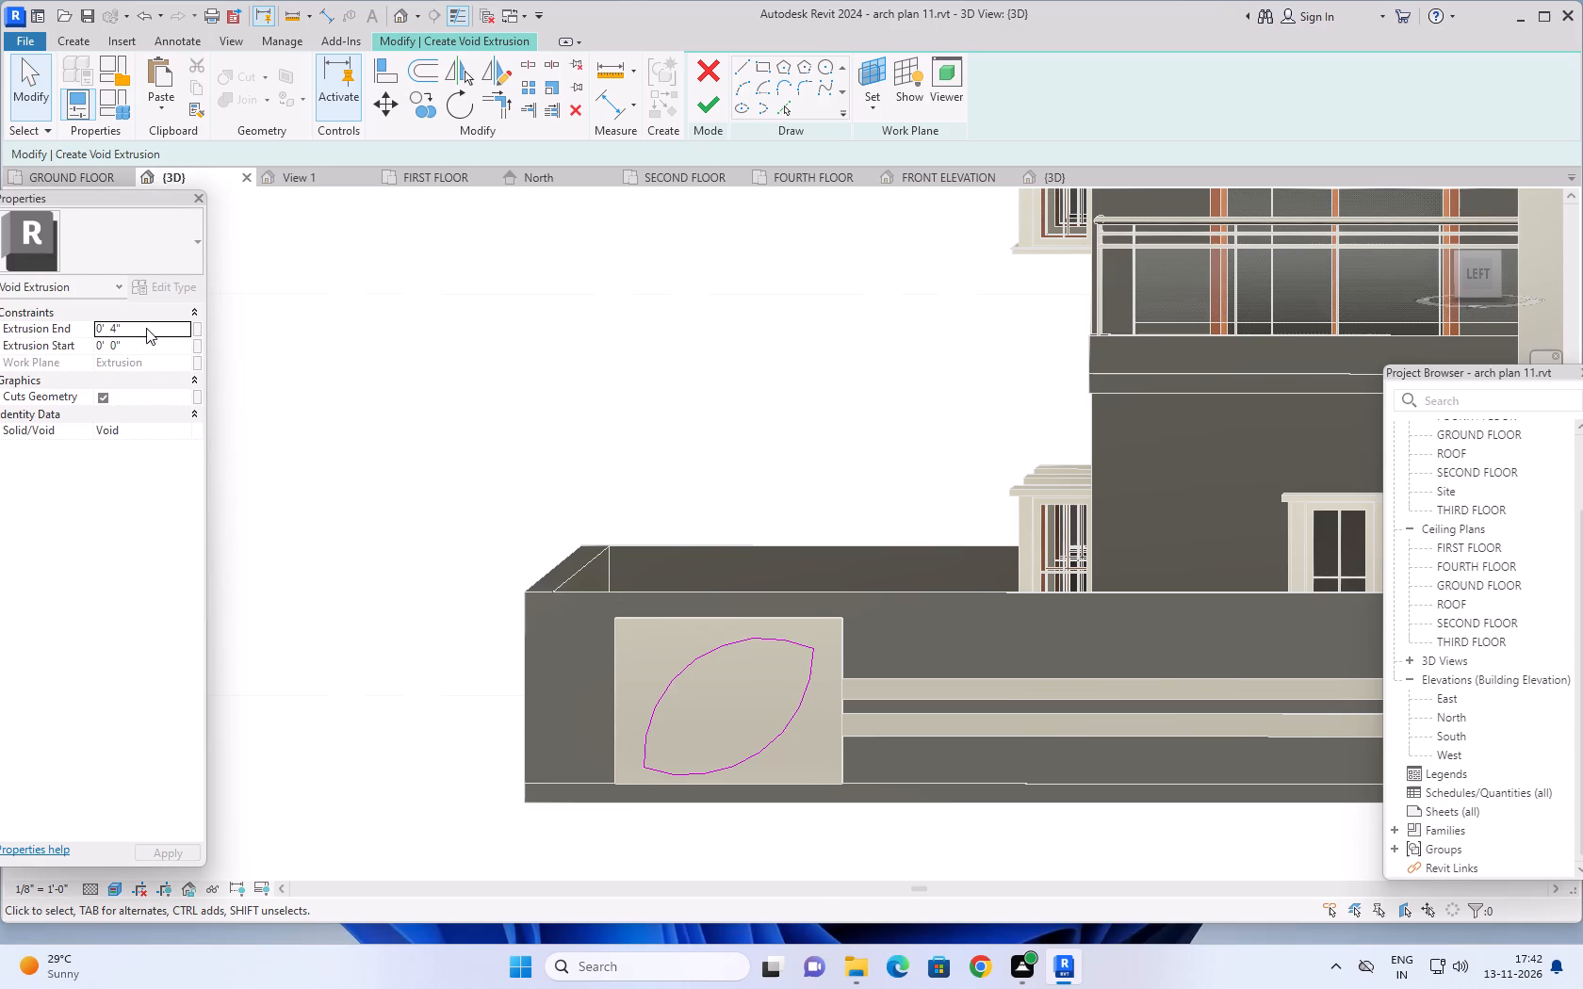
{"action": "key", "text": "6"}
{"action": "key", "text": "shift+quotedbl"}
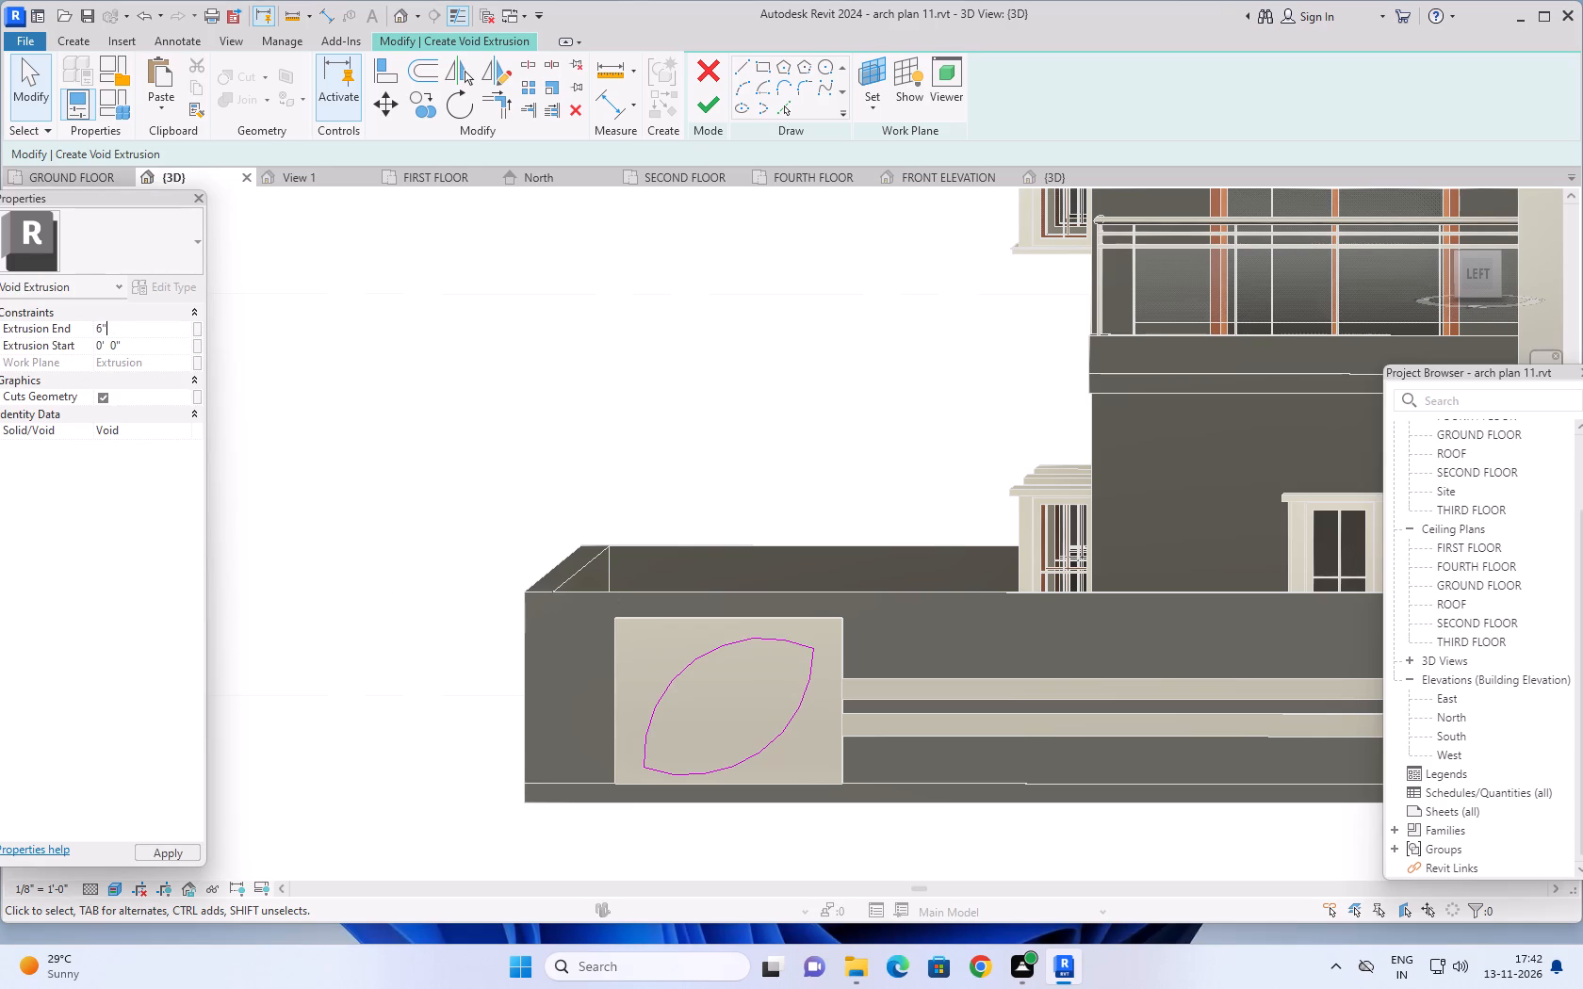
{"action": "key", "text": "Return"}
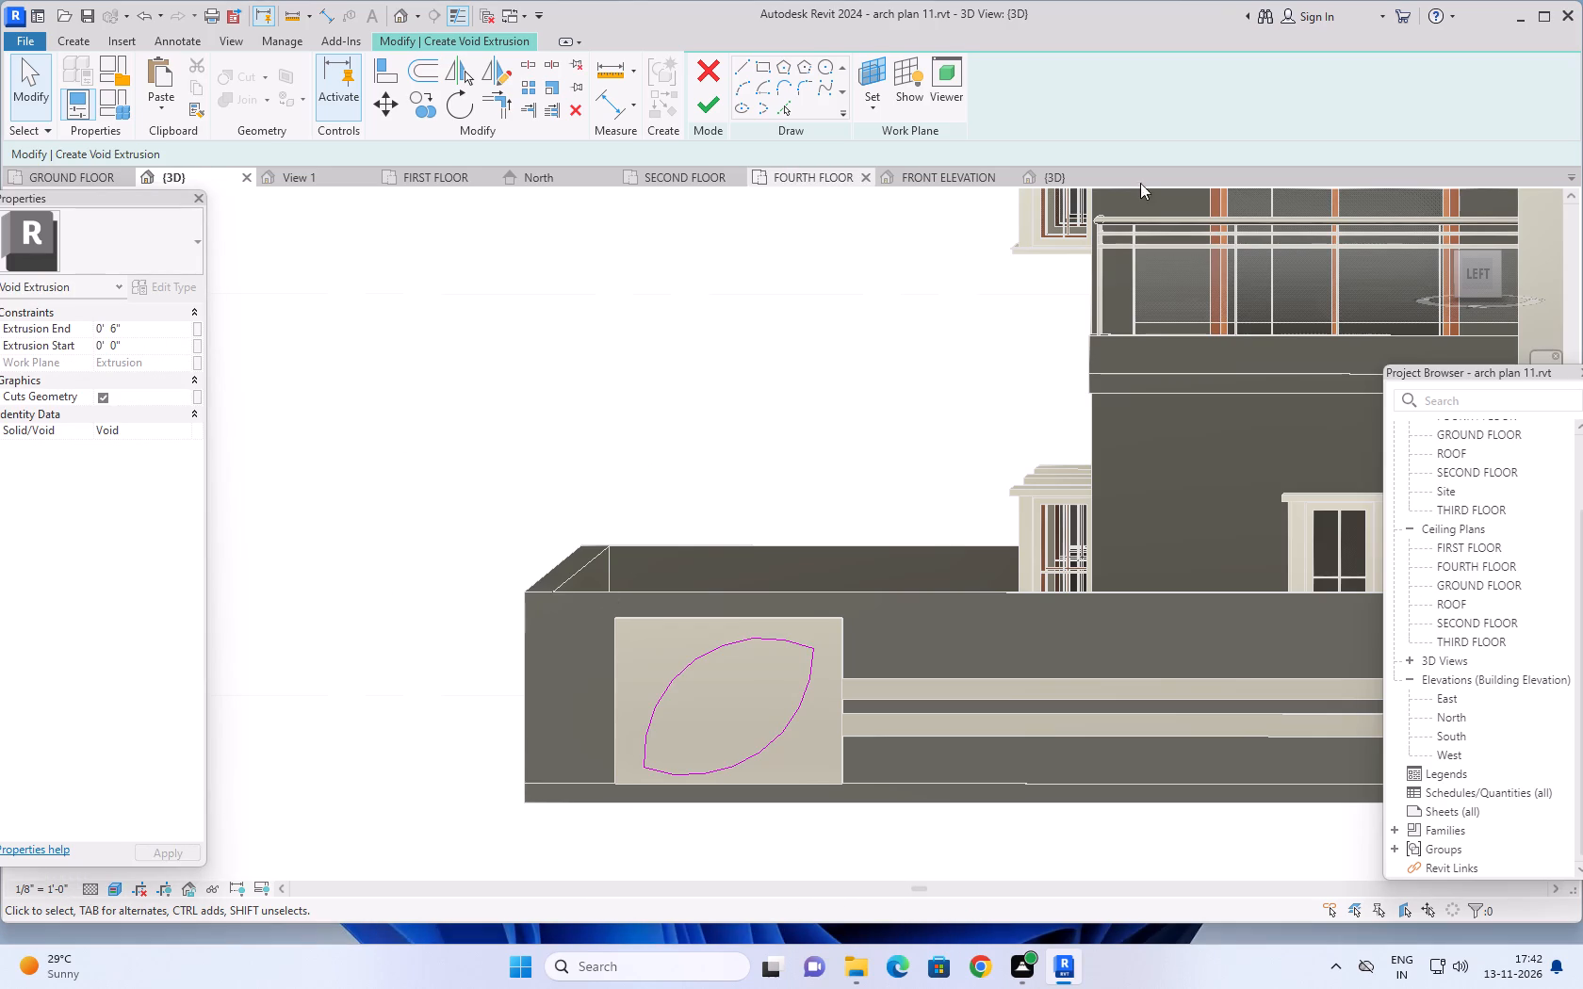
{"action": "left_click", "coordinate": [710, 102]}
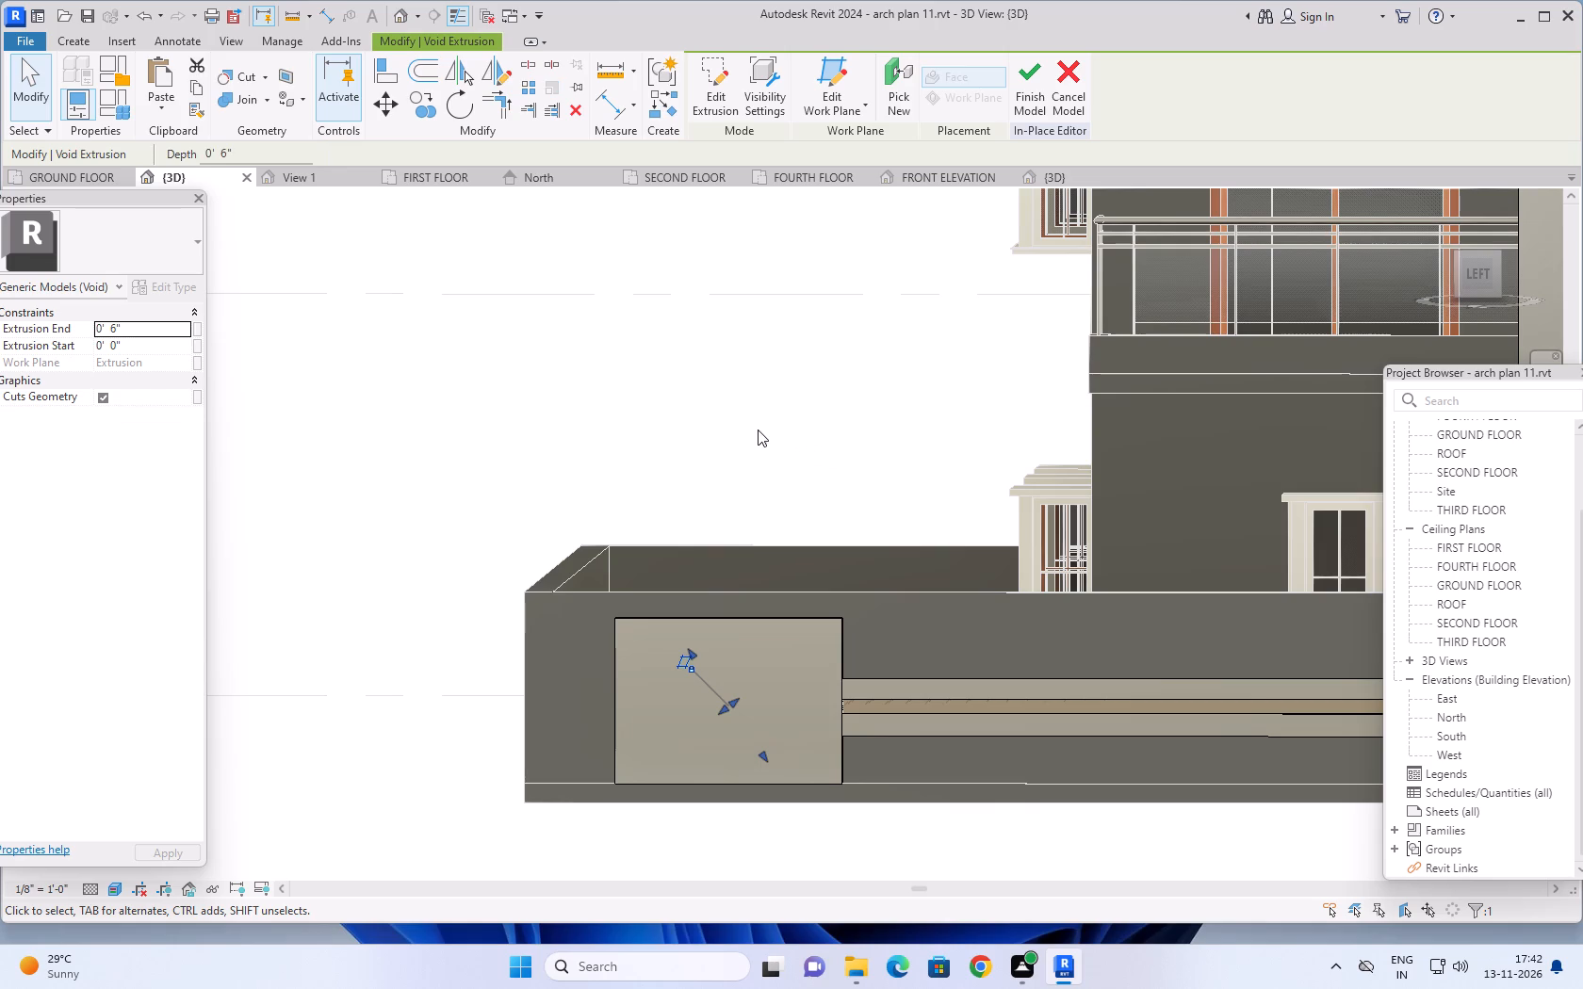
{"action": "left_click", "coordinate": [758, 430]}
Finish the in-place model of the boundary wall detailing and save the project.
{"action": "scroll", "coordinate": [424, 596], "scroll_direction": "down", "scroll_amount": 4}
{"action": "scroll", "coordinate": [816, 743], "scroll_direction": "down", "scroll_amount": 3}
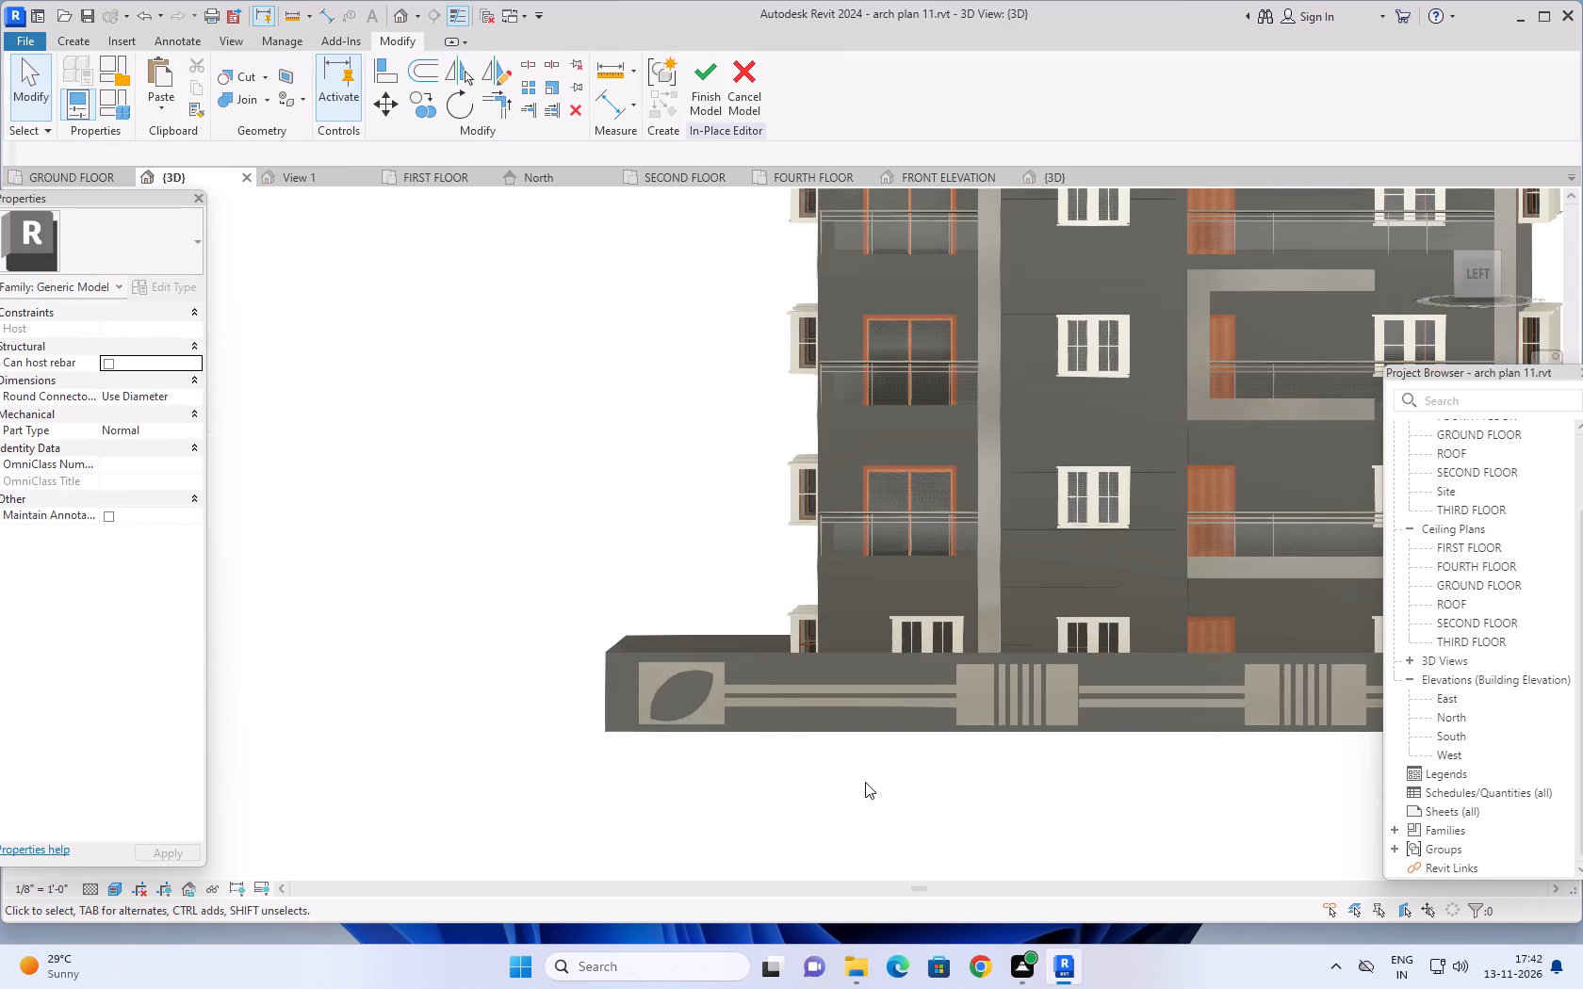
{"action": "middle_click_drag", "start_coordinate": [865, 780], "coordinate": [708, 706]}
{"action": "scroll", "coordinate": [759, 741], "scroll_direction": "down", "scroll_amount": 3}
{"action": "middle_click_drag", "start_coordinate": [824, 757], "coordinate": [725, 738]}
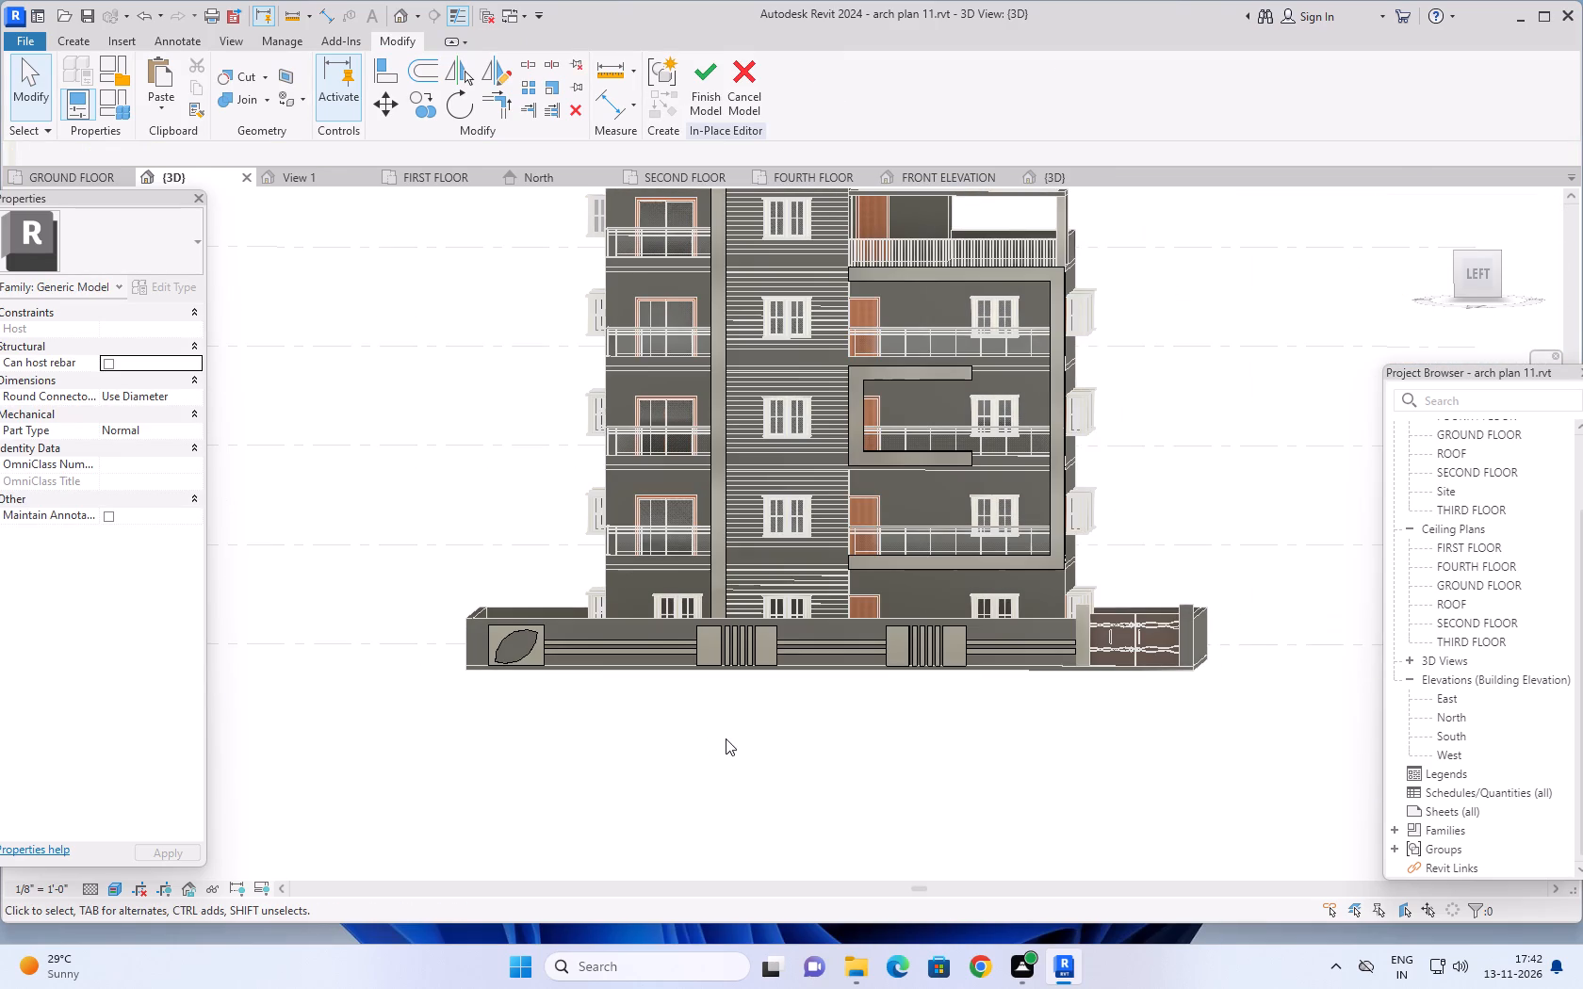
{"action": "scroll", "coordinate": [547, 700], "scroll_direction": "down", "scroll_amount": 2}
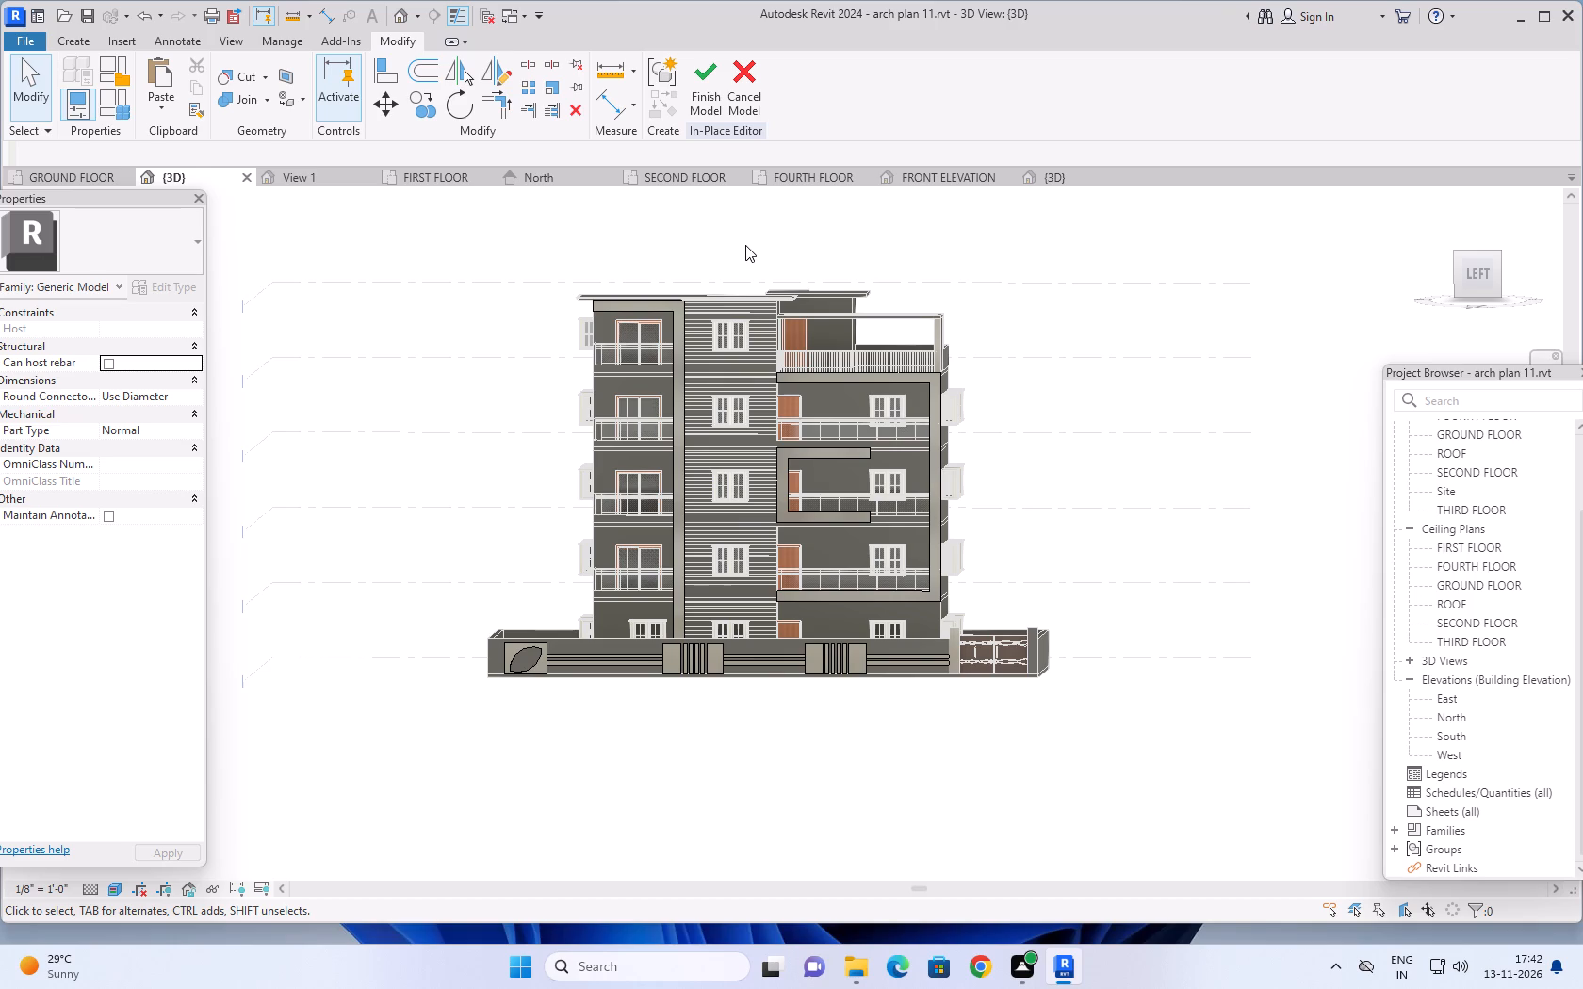
{"action": "left_click", "coordinate": [707, 79]}
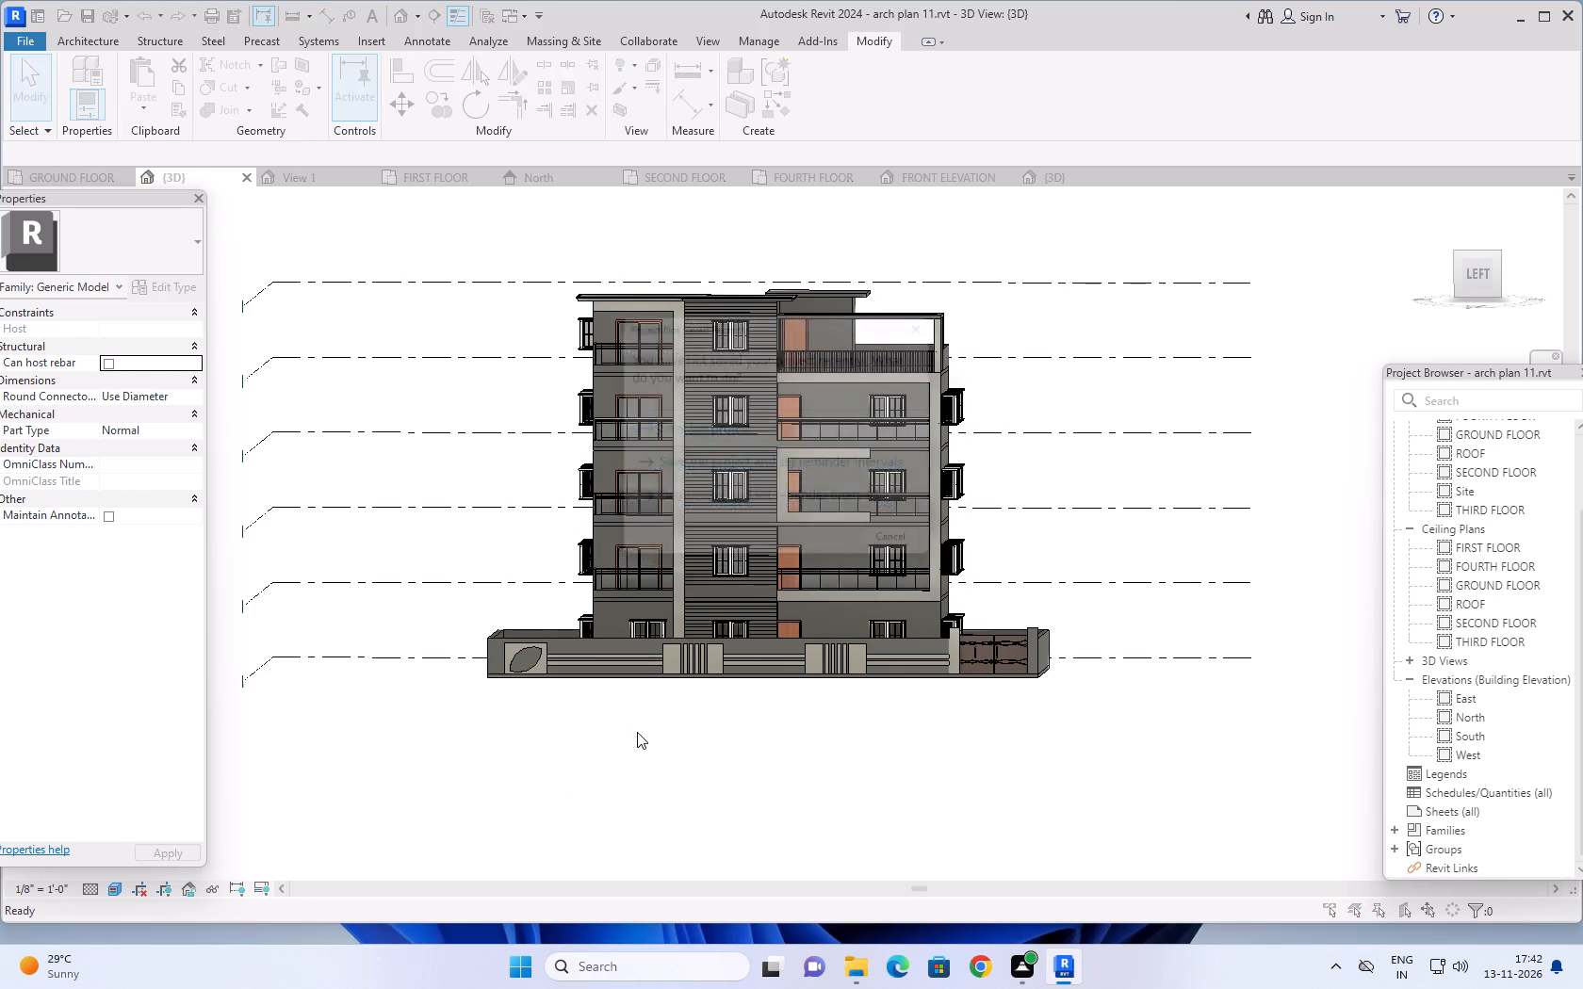
{"action": "left_click", "coordinate": [953, 325]}
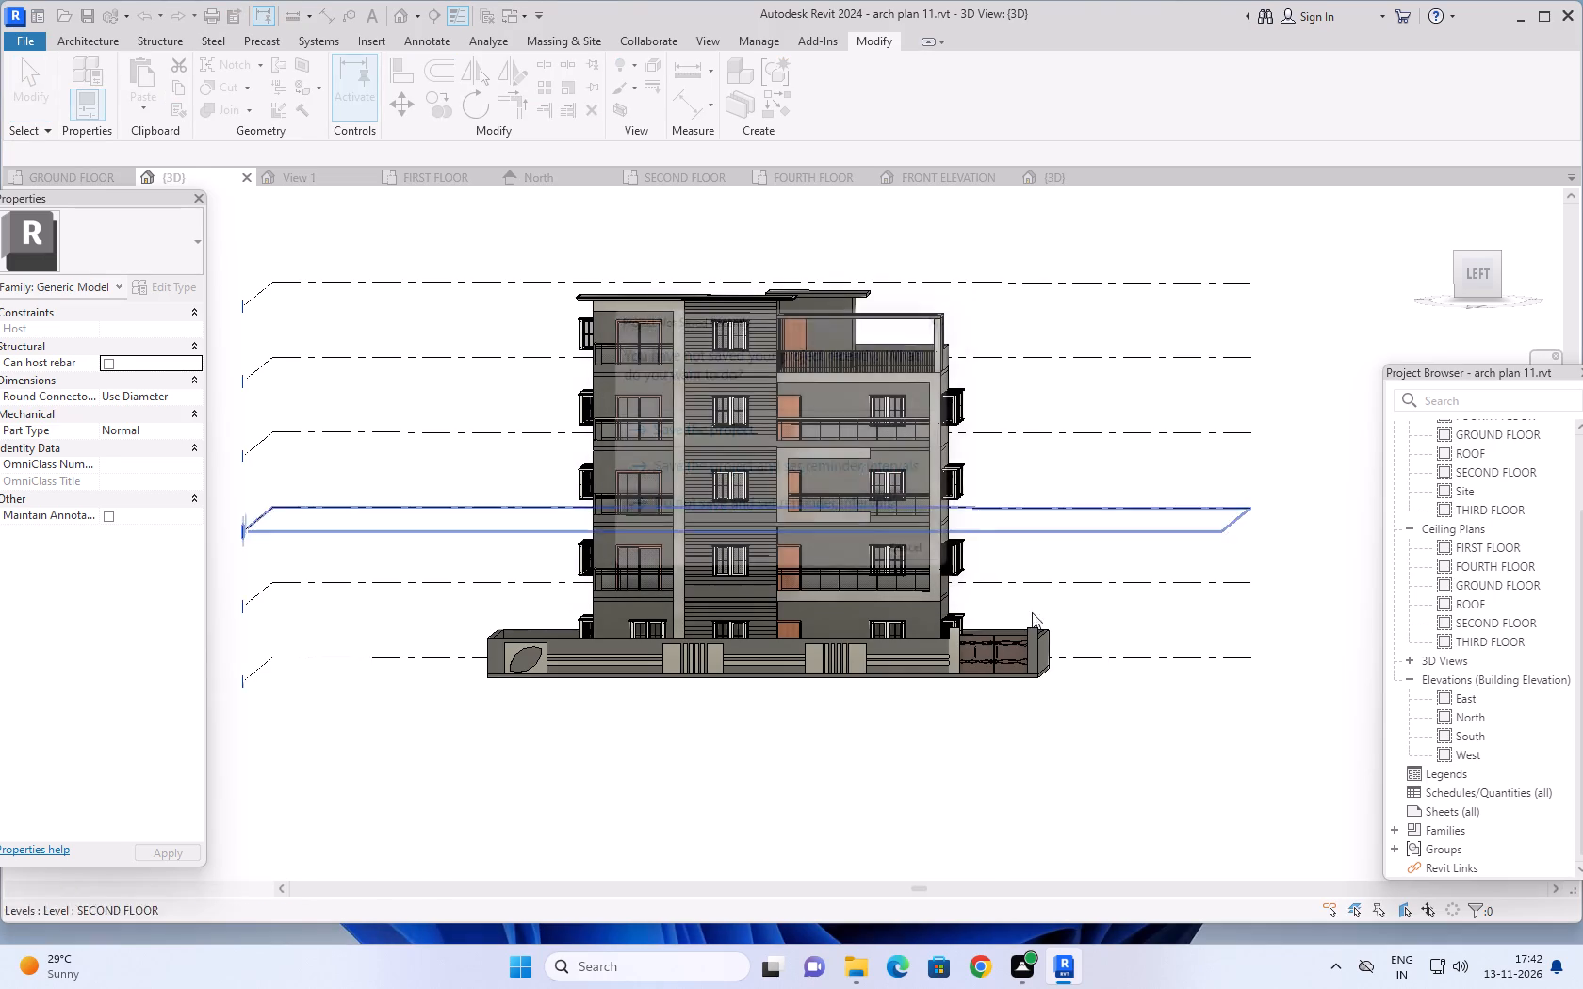
{"action": "key", "text": "ctrl+s"}
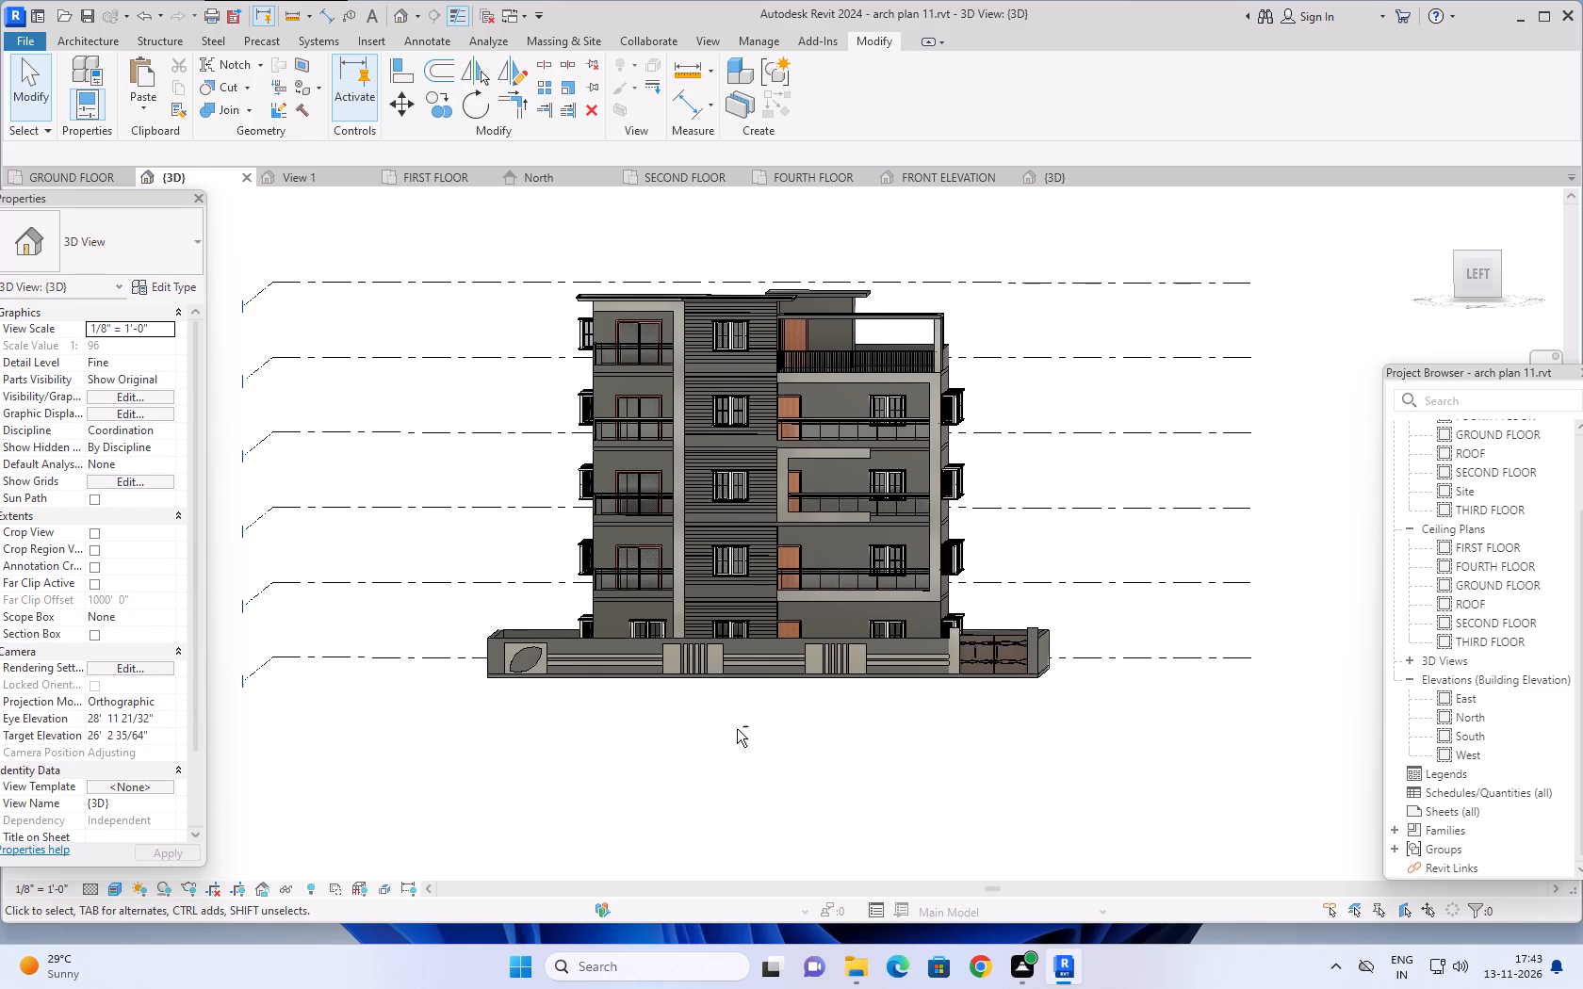
Inspect the leaf-shaped recess and the grooved bands on the front boundary wall in 3D from the rear corner.
{"action": "middle_click_drag", "start_coordinate": [737, 729], "coordinate": [903, 772], "text": "shift"}
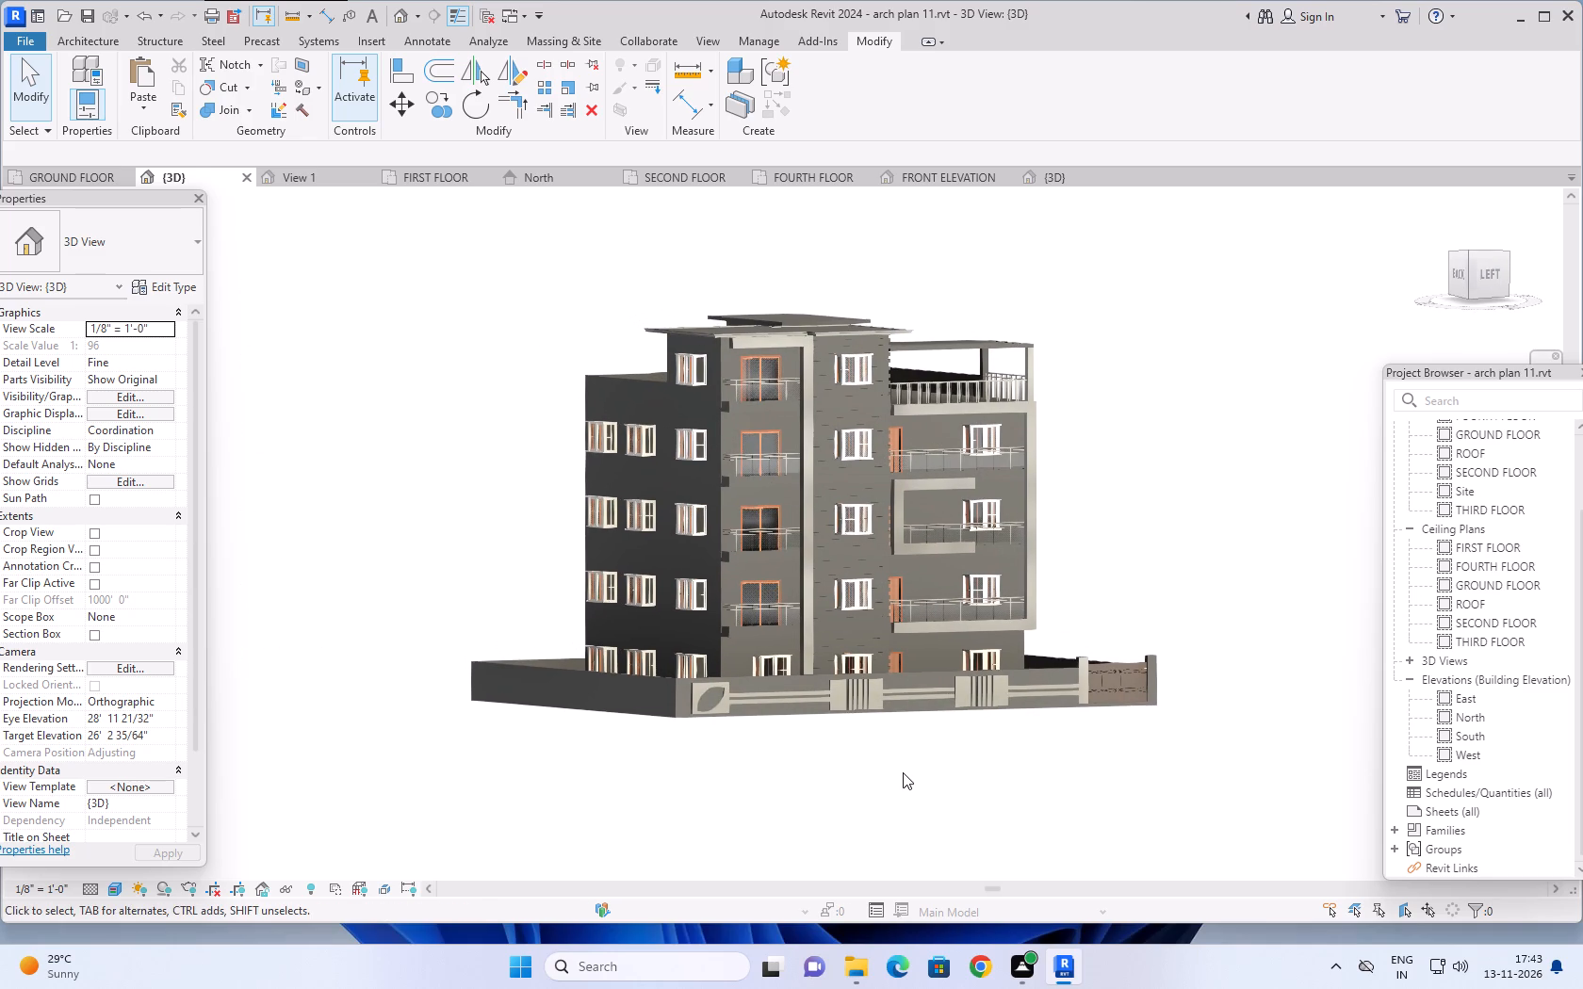
{"action": "middle_click_drag", "start_coordinate": [873, 790], "coordinate": [878, 743]}
{"action": "middle_click_drag", "start_coordinate": [918, 703], "coordinate": [946, 788], "text": "shift"}
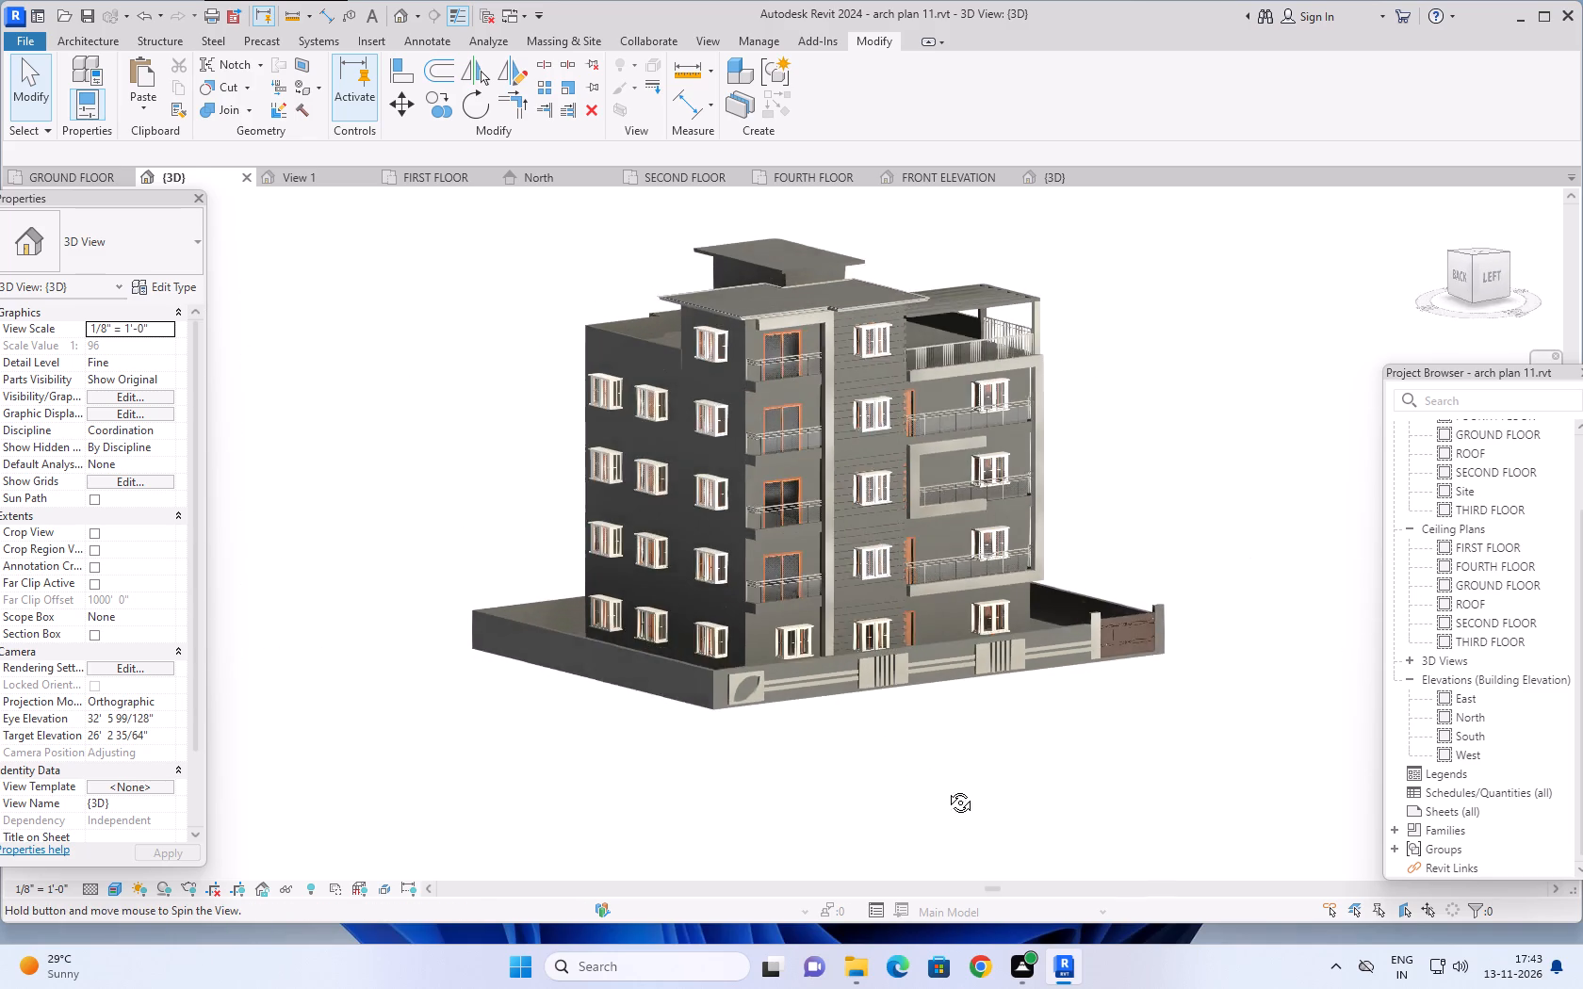
{"action": "middle_click_drag", "start_coordinate": [946, 788], "coordinate": [970, 826], "text": "shift"}
{"action": "middle_click_drag", "start_coordinate": [1005, 729], "coordinate": [1013, 774]}
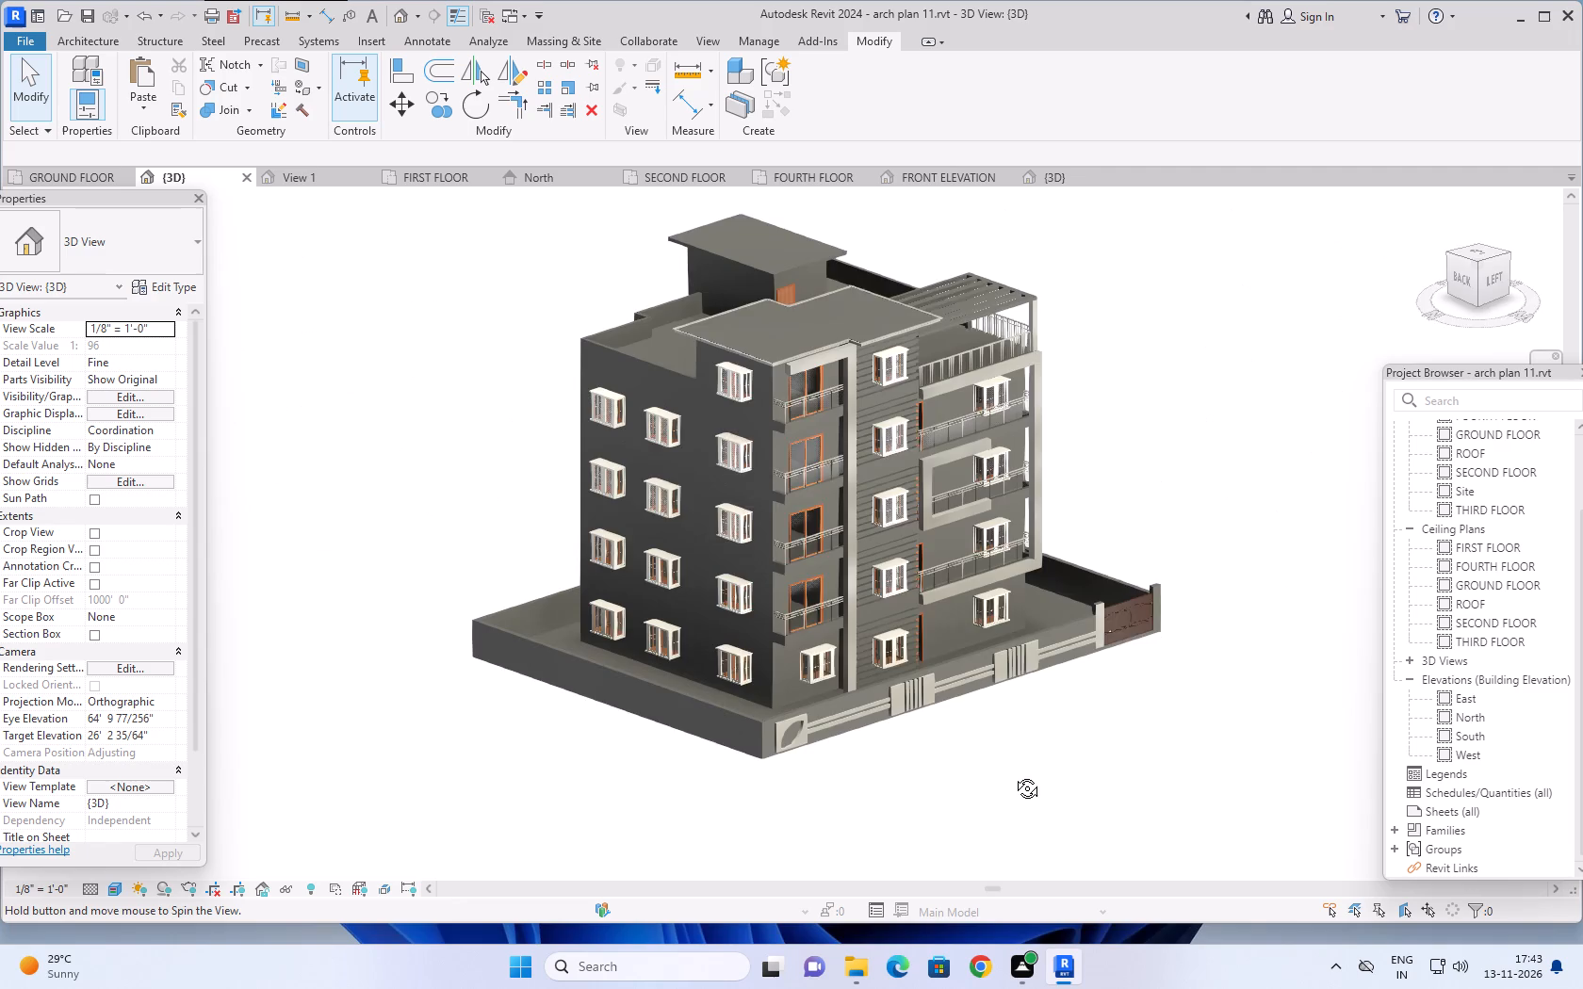
{"action": "middle_click_drag", "start_coordinate": [1013, 774], "coordinate": [1020, 828]}
{"action": "scroll", "coordinate": [816, 794], "scroll_direction": "up", "scroll_amount": 7}
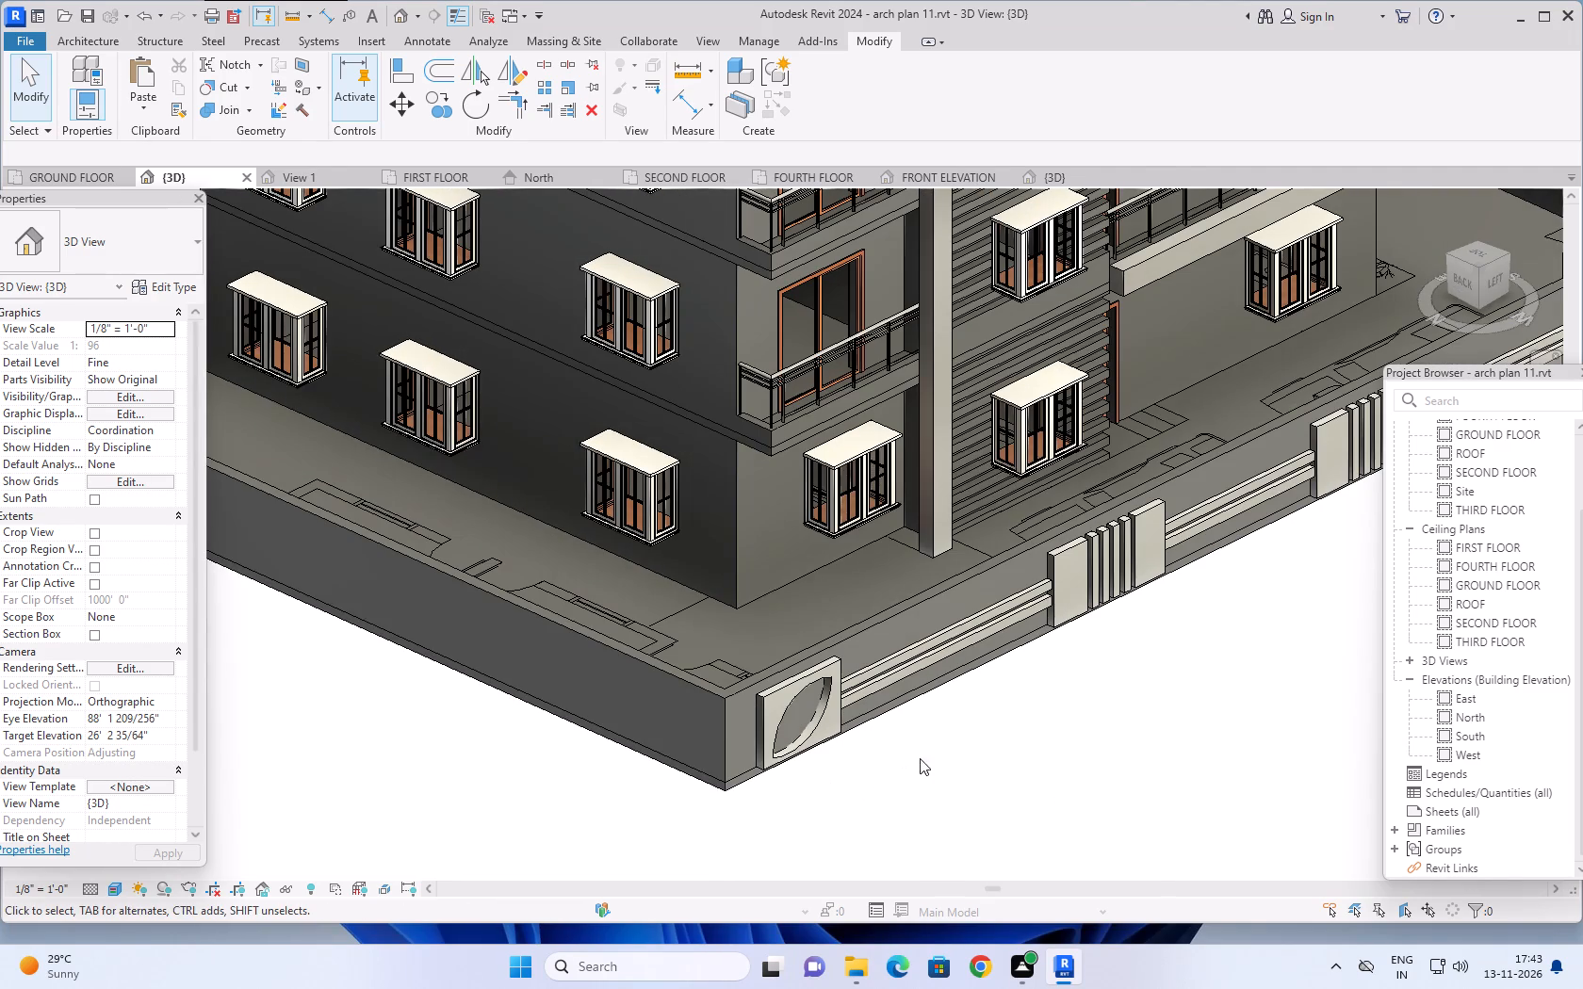
{"action": "middle_click_drag", "start_coordinate": [1020, 708], "coordinate": [1035, 790]}
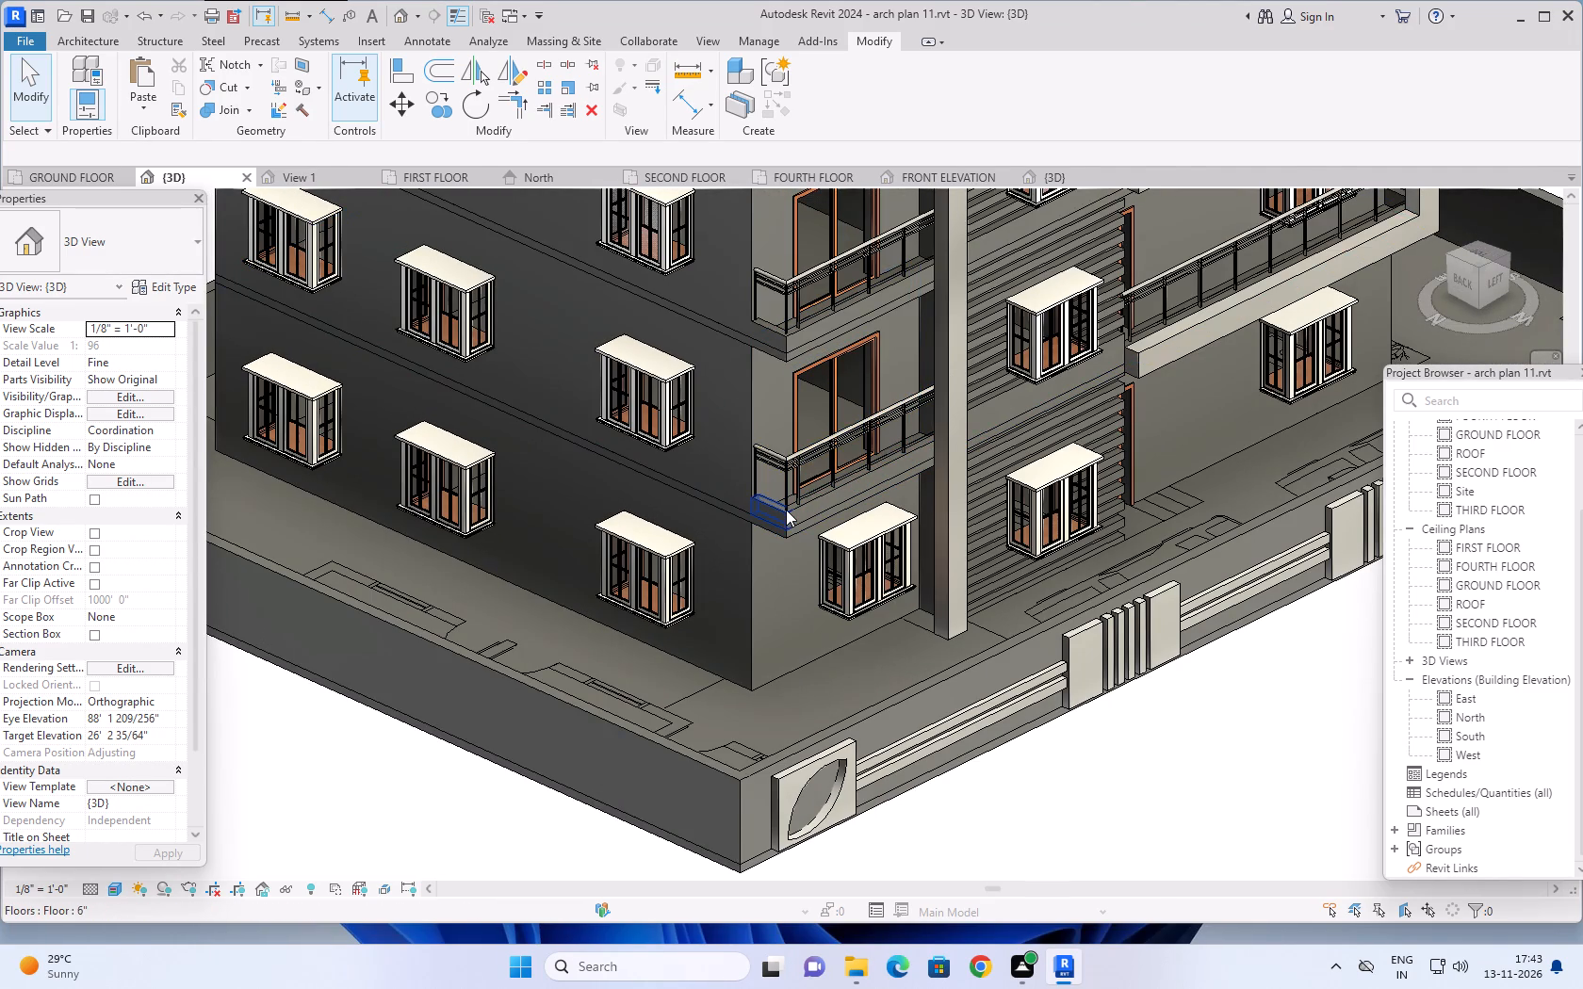
Examine the corner balconies, side wall and whole facade in 3D from above the rear corner.
{"action": "scroll", "coordinate": [786, 510], "scroll_direction": "down", "scroll_amount": 3}
{"action": "middle_click_drag", "start_coordinate": [779, 399], "coordinate": [772, 462]}
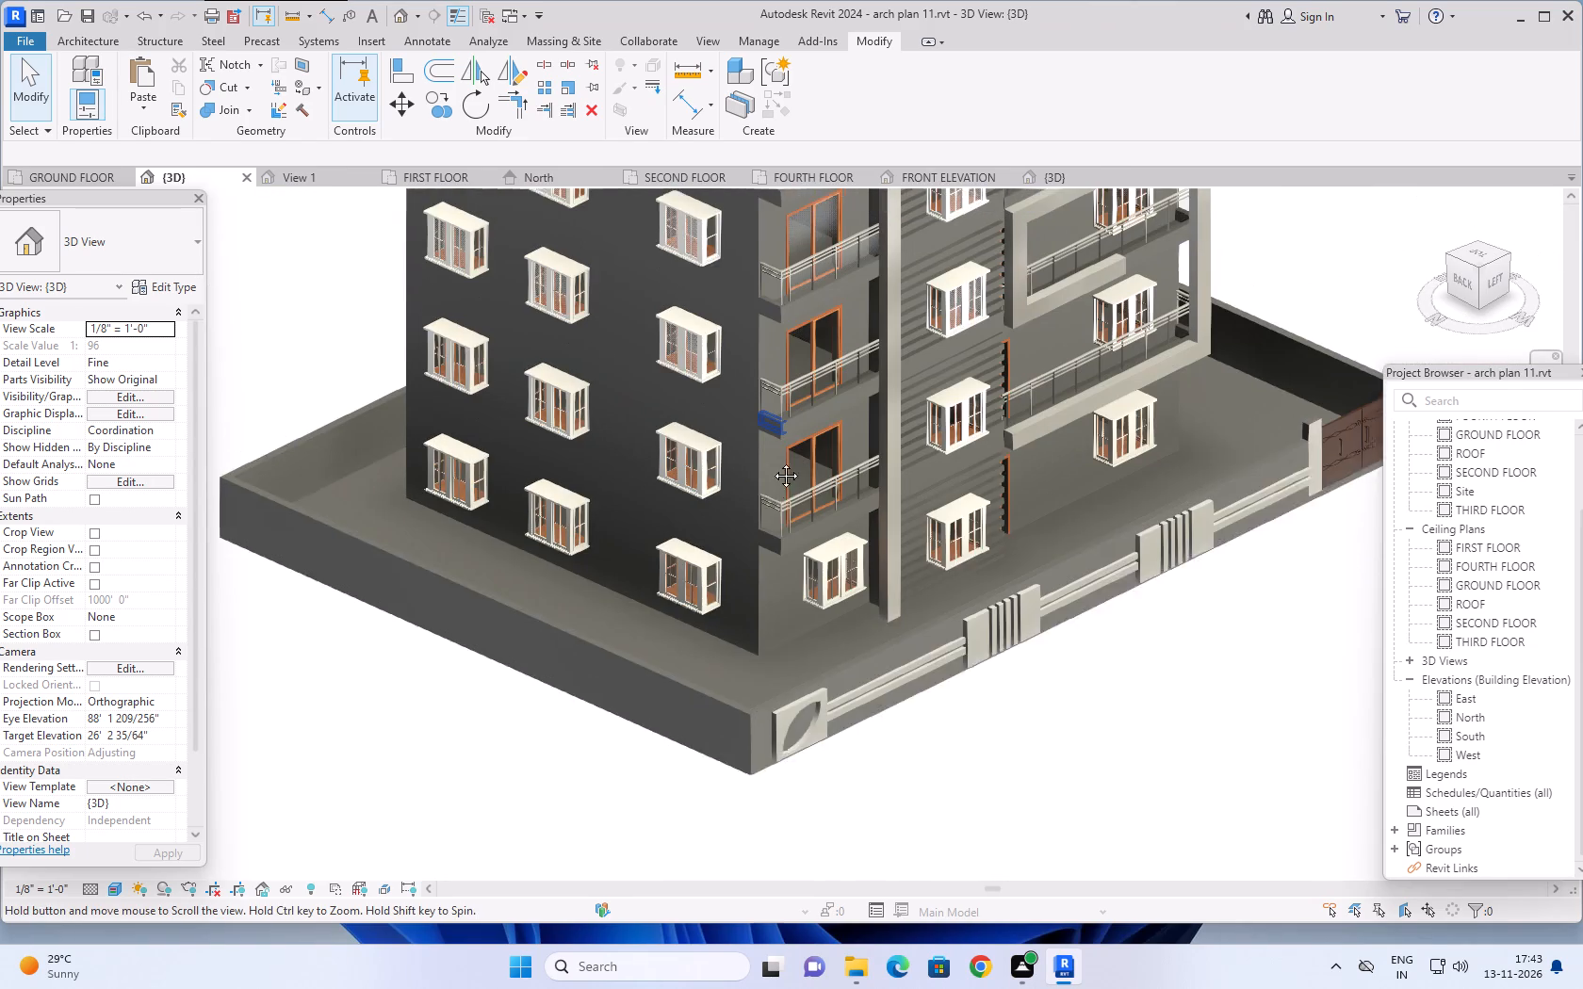
{"action": "middle_click_drag", "start_coordinate": [772, 462], "coordinate": [786, 663]}
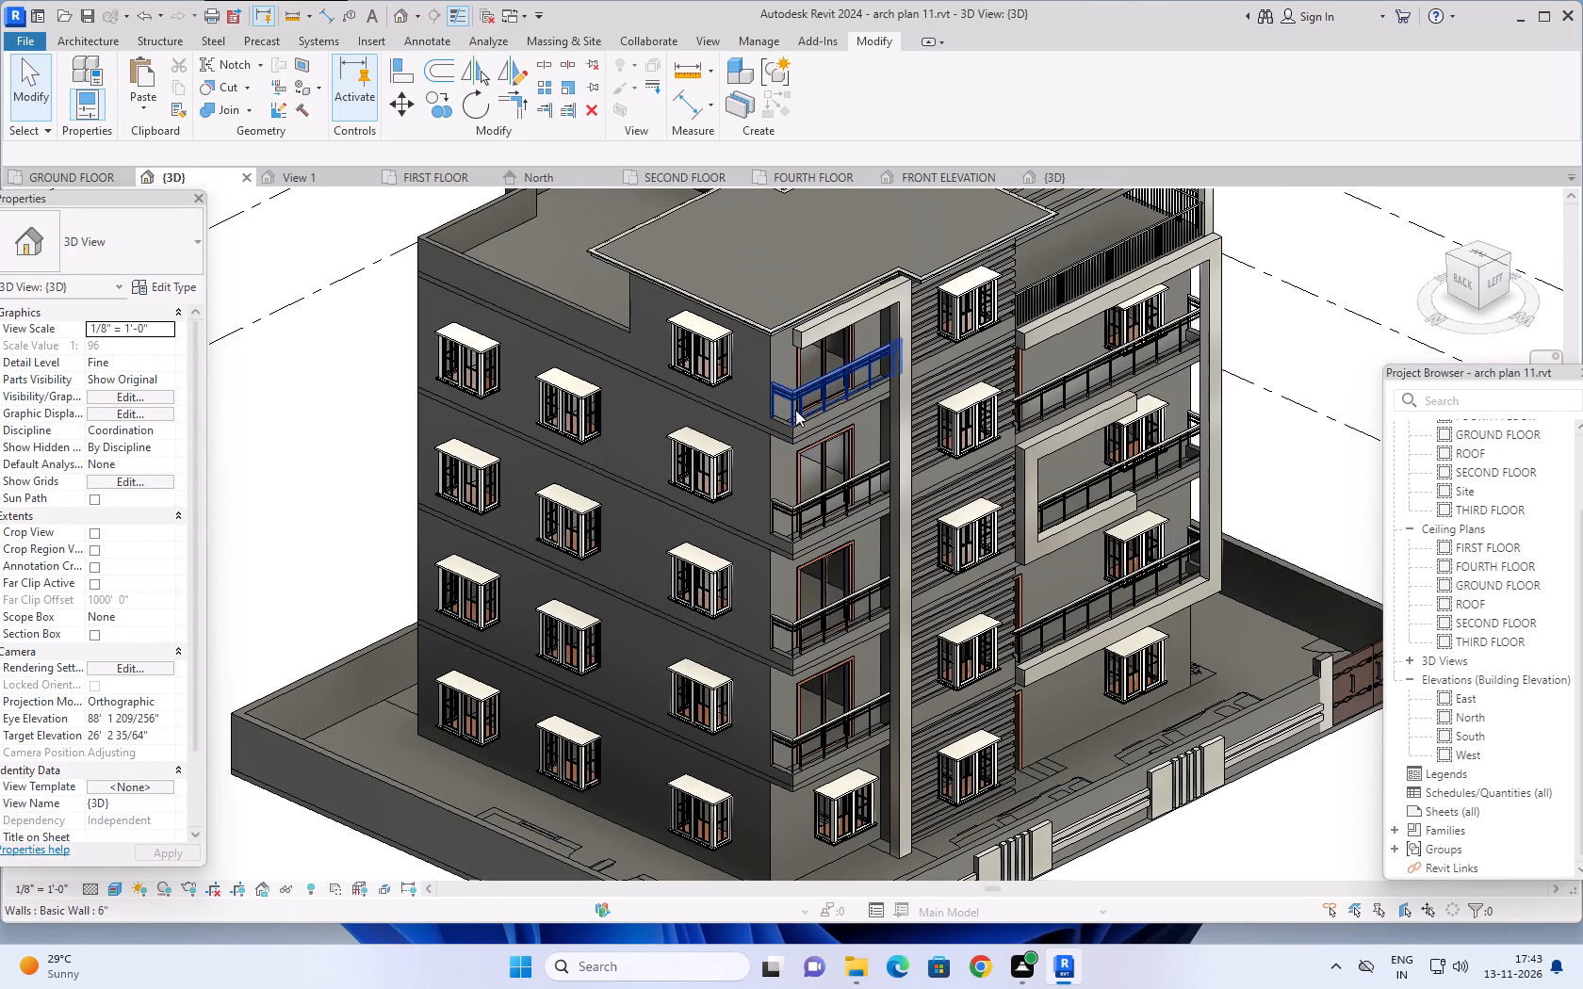
{"action": "scroll", "coordinate": [797, 429], "scroll_direction": "up", "scroll_amount": 5}
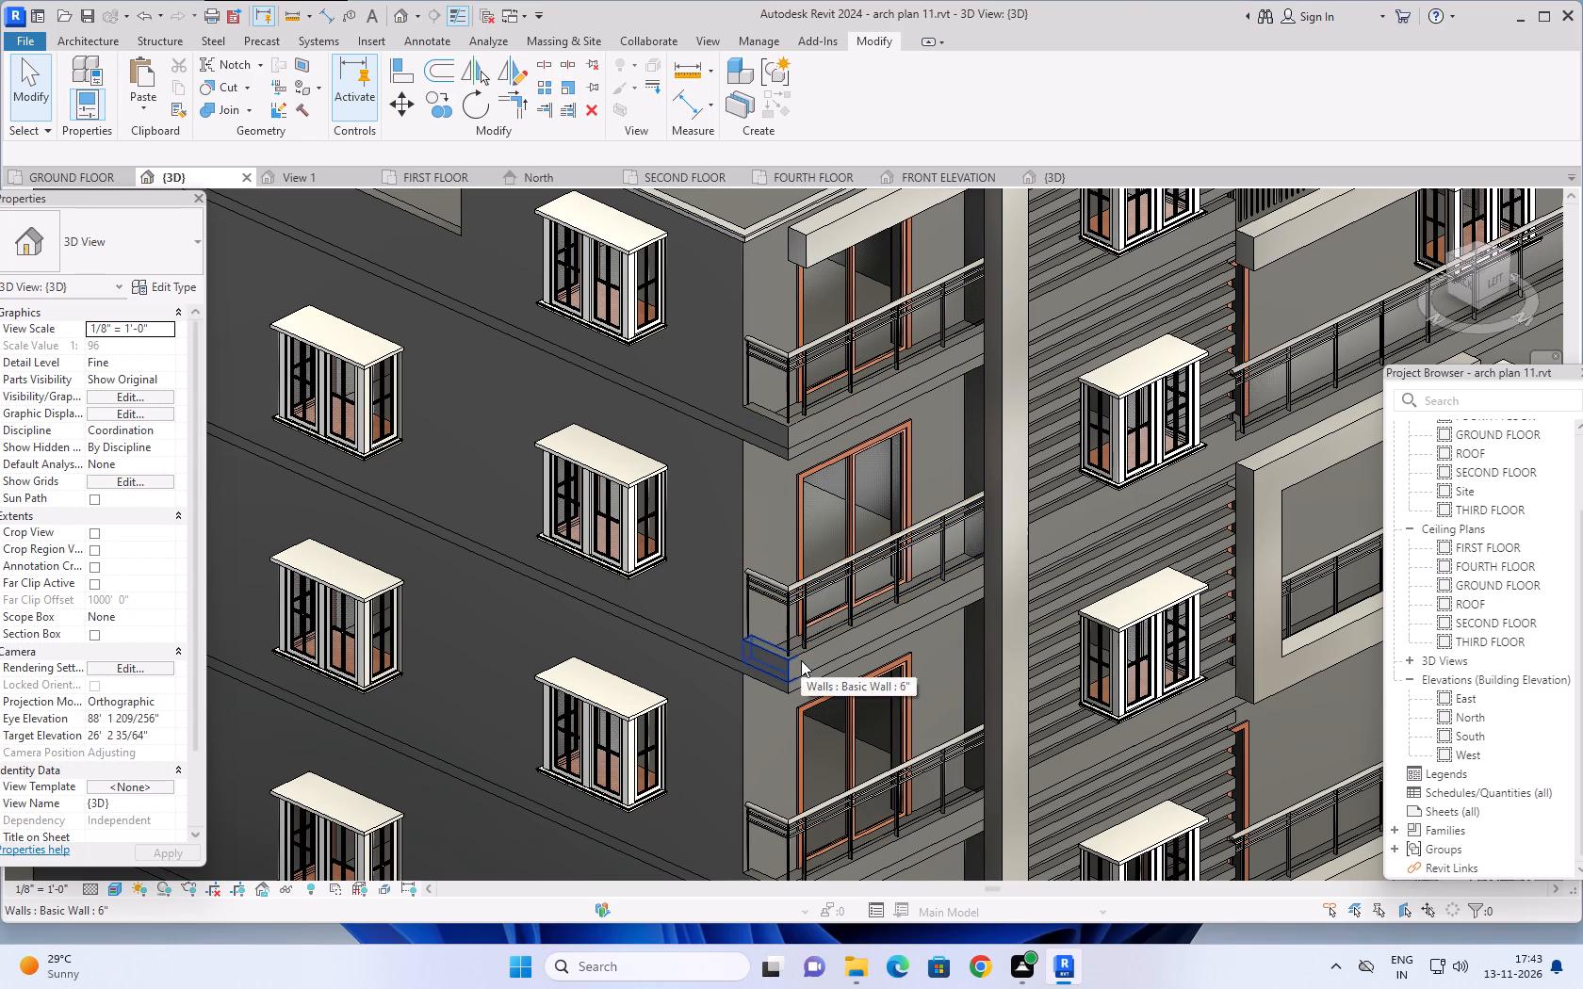
{"action": "scroll", "coordinate": [814, 652], "scroll_direction": "down", "scroll_amount": 3}
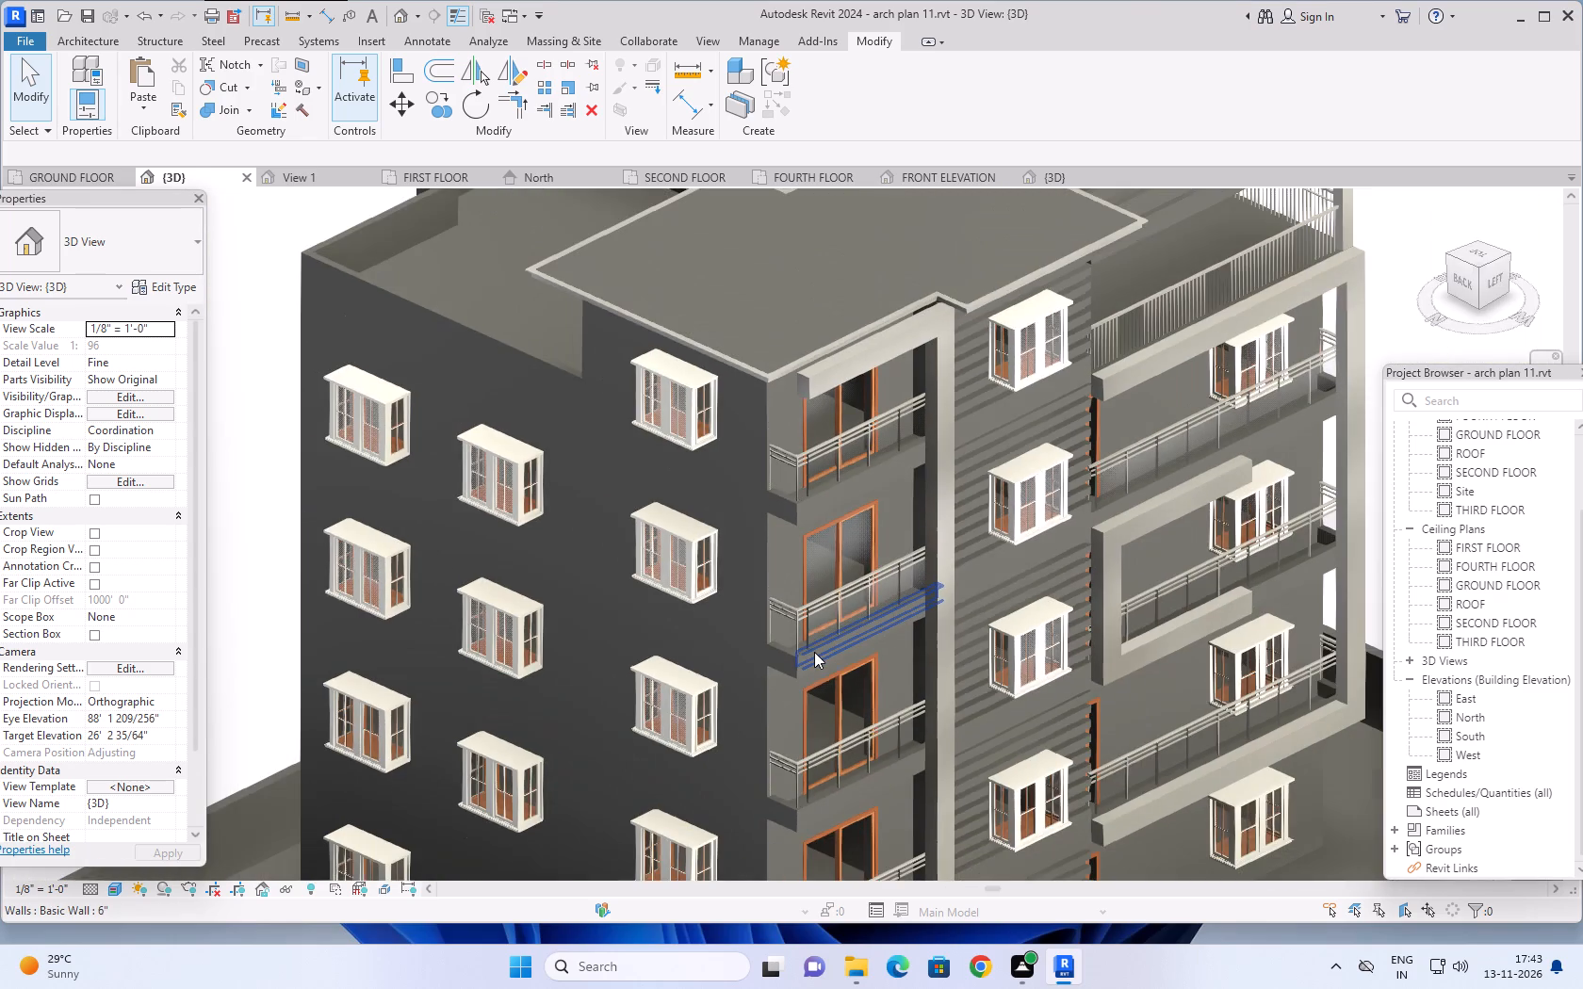
{"action": "scroll", "coordinate": [814, 652], "scroll_direction": "down", "scroll_amount": 1}
{"action": "middle_click_drag", "start_coordinate": [814, 652], "coordinate": [788, 572]}
{"action": "scroll", "coordinate": [795, 592], "scroll_direction": "down", "scroll_amount": 2}
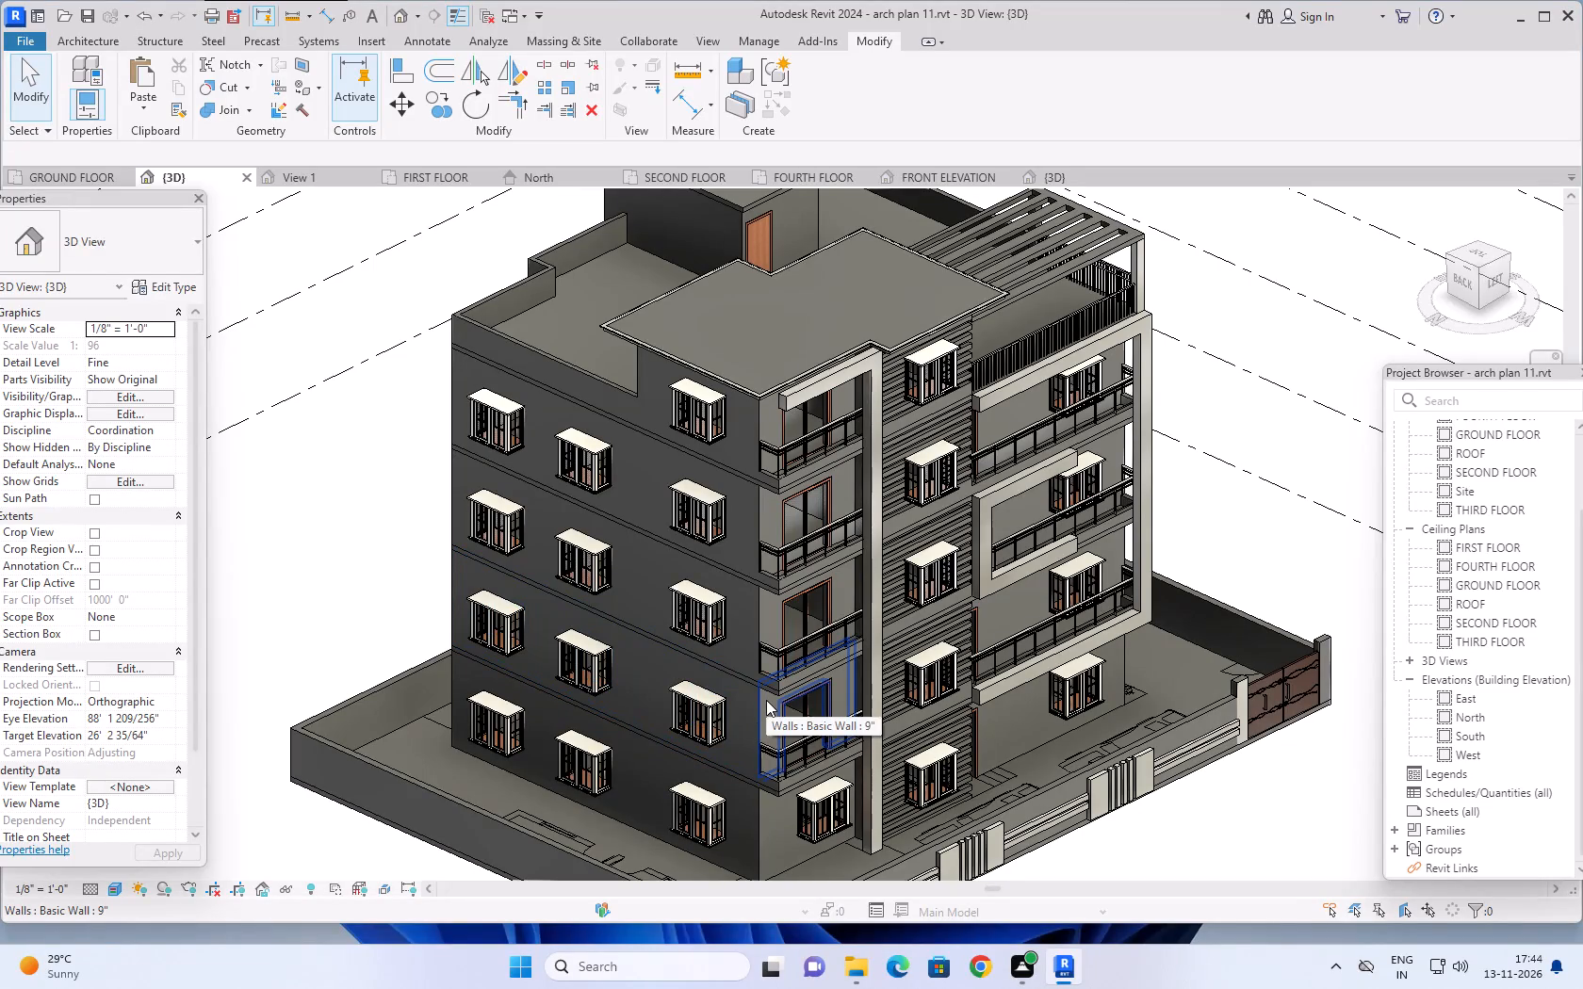
{"action": "scroll", "coordinate": [800, 652], "scroll_direction": "down", "scroll_amount": 1}
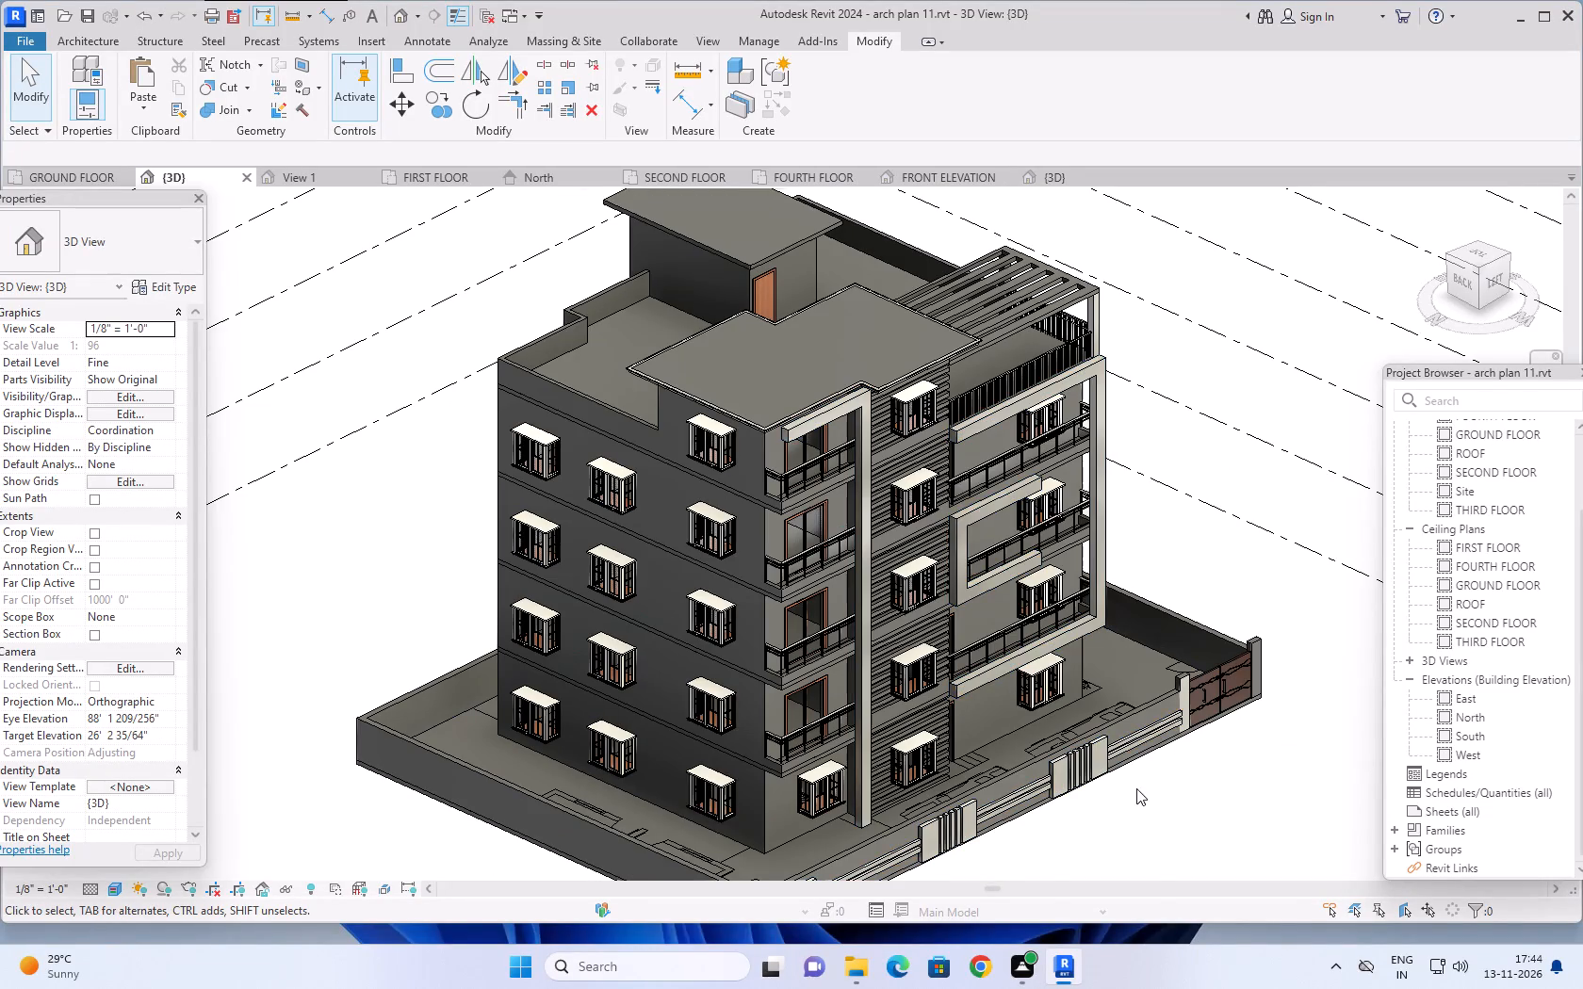
{"action": "middle_click_drag", "start_coordinate": [1161, 798], "coordinate": [1104, 758]}
{"action": "middle_click_drag", "start_coordinate": [1123, 764], "coordinate": [1121, 767], "text": "shift"}
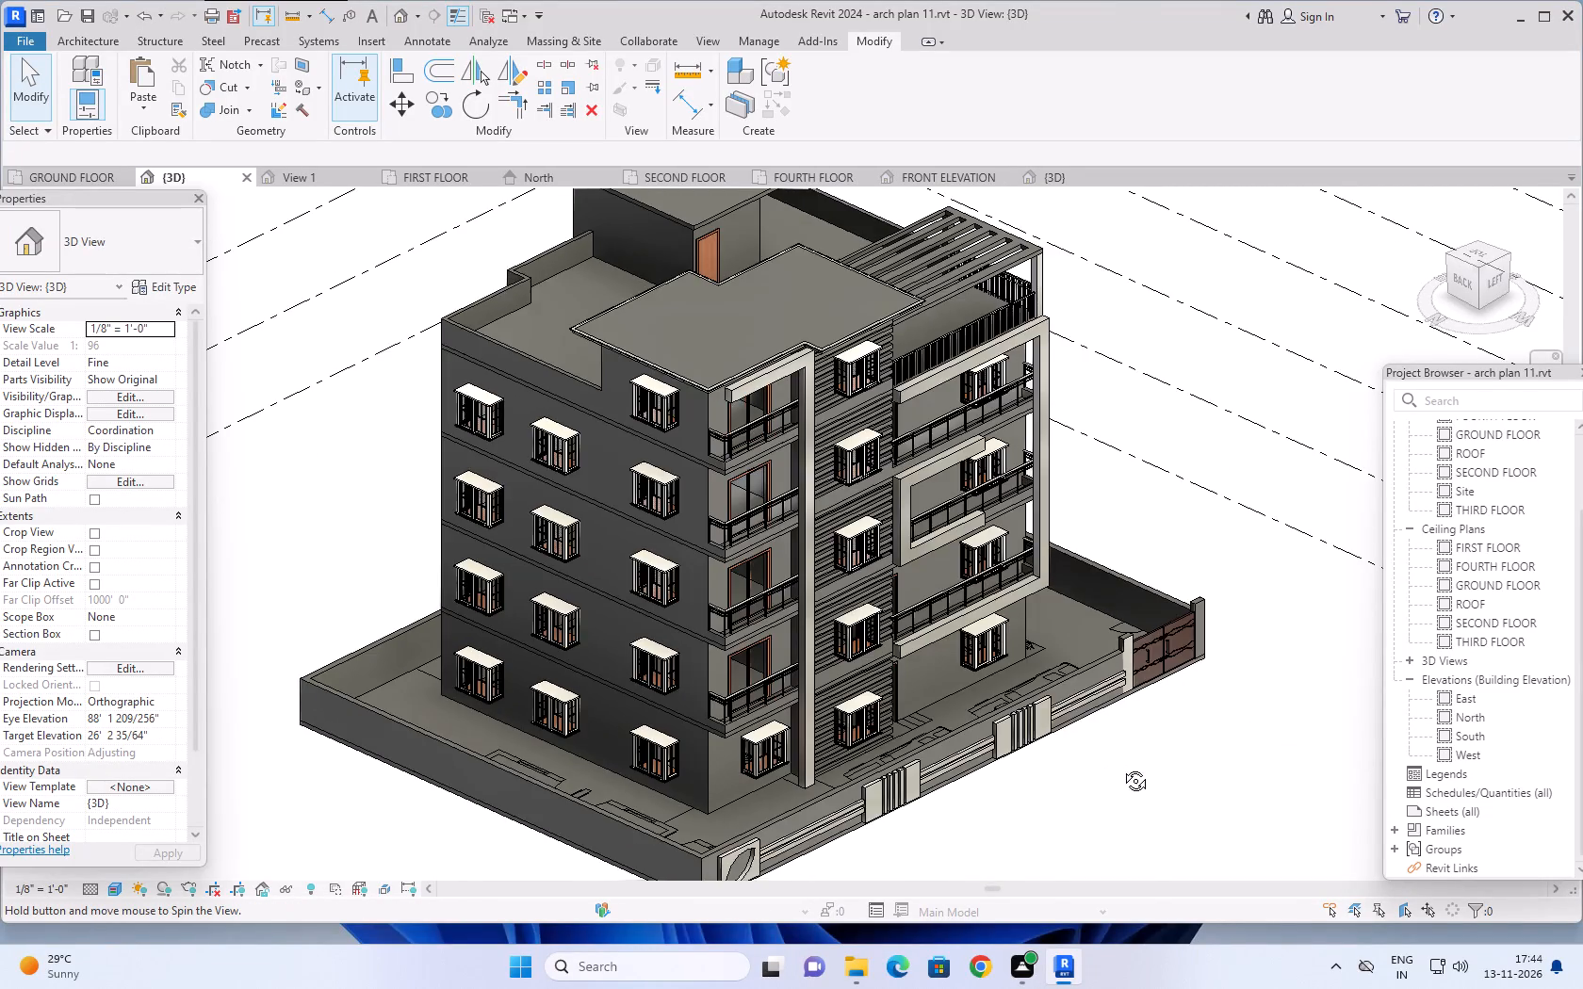
{"action": "middle_click_drag", "start_coordinate": [1121, 767], "coordinate": [1086, 783], "text": "shift"}
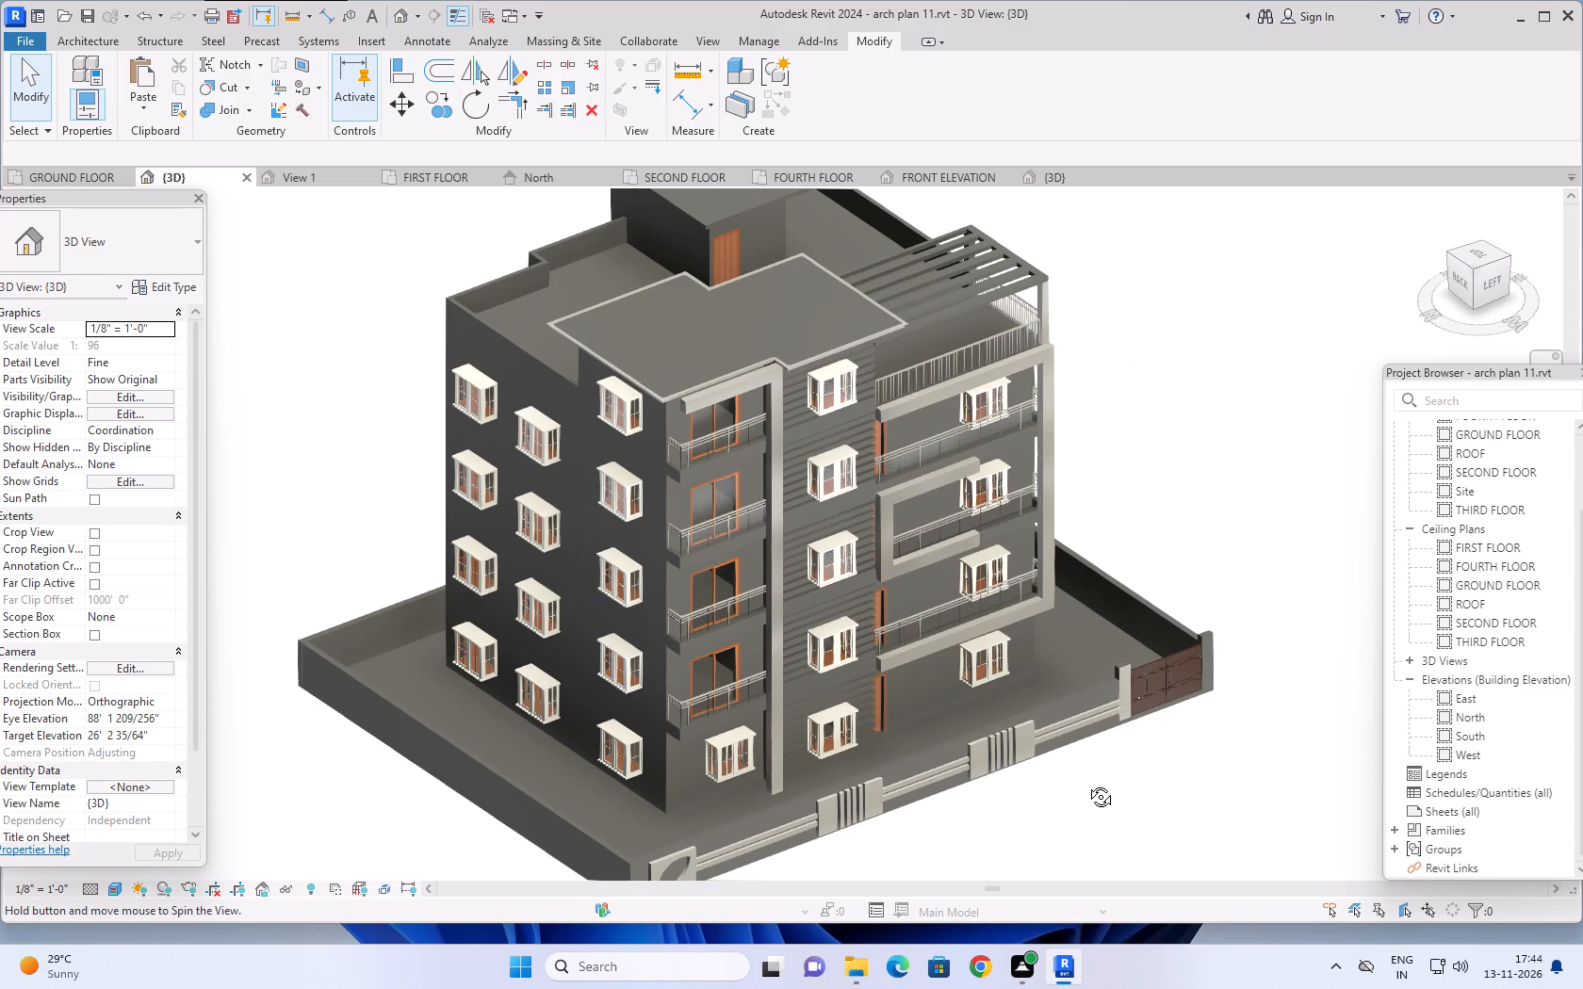
Examine the building's side wall, corner balconies and front facade in 3D from the rear corner round to the front.
{"action": "middle_click_drag", "start_coordinate": [1086, 783], "coordinate": [1098, 700], "text": "shift"}
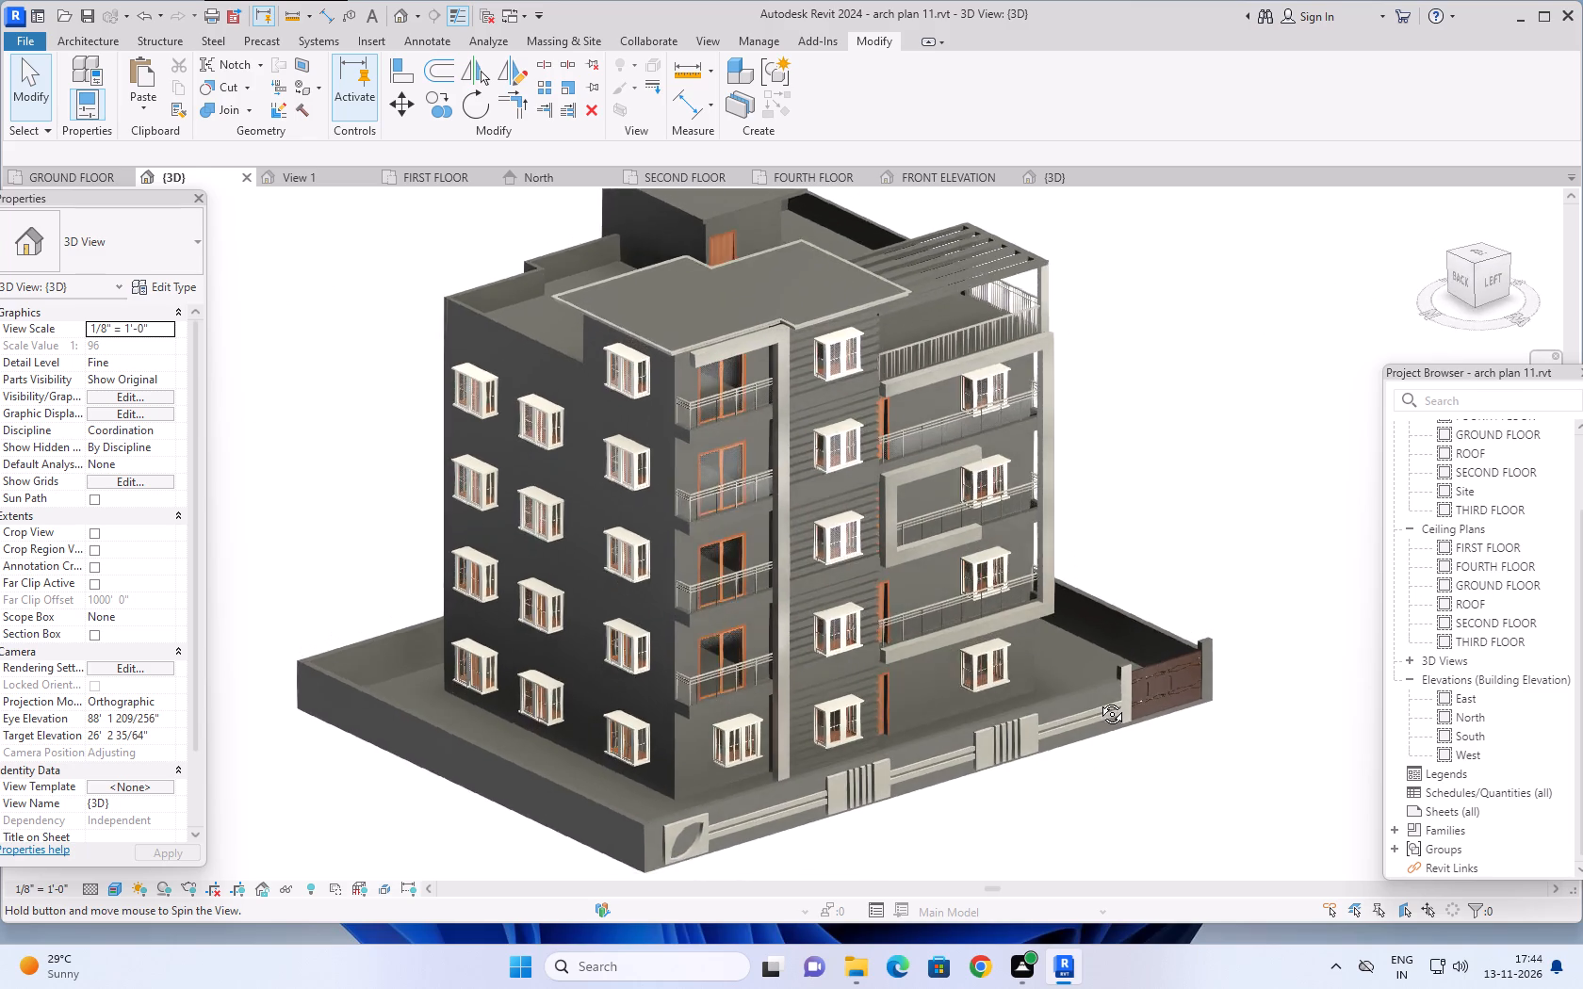
{"action": "middle_click_drag", "start_coordinate": [1098, 700], "coordinate": [1132, 586], "text": "shift"}
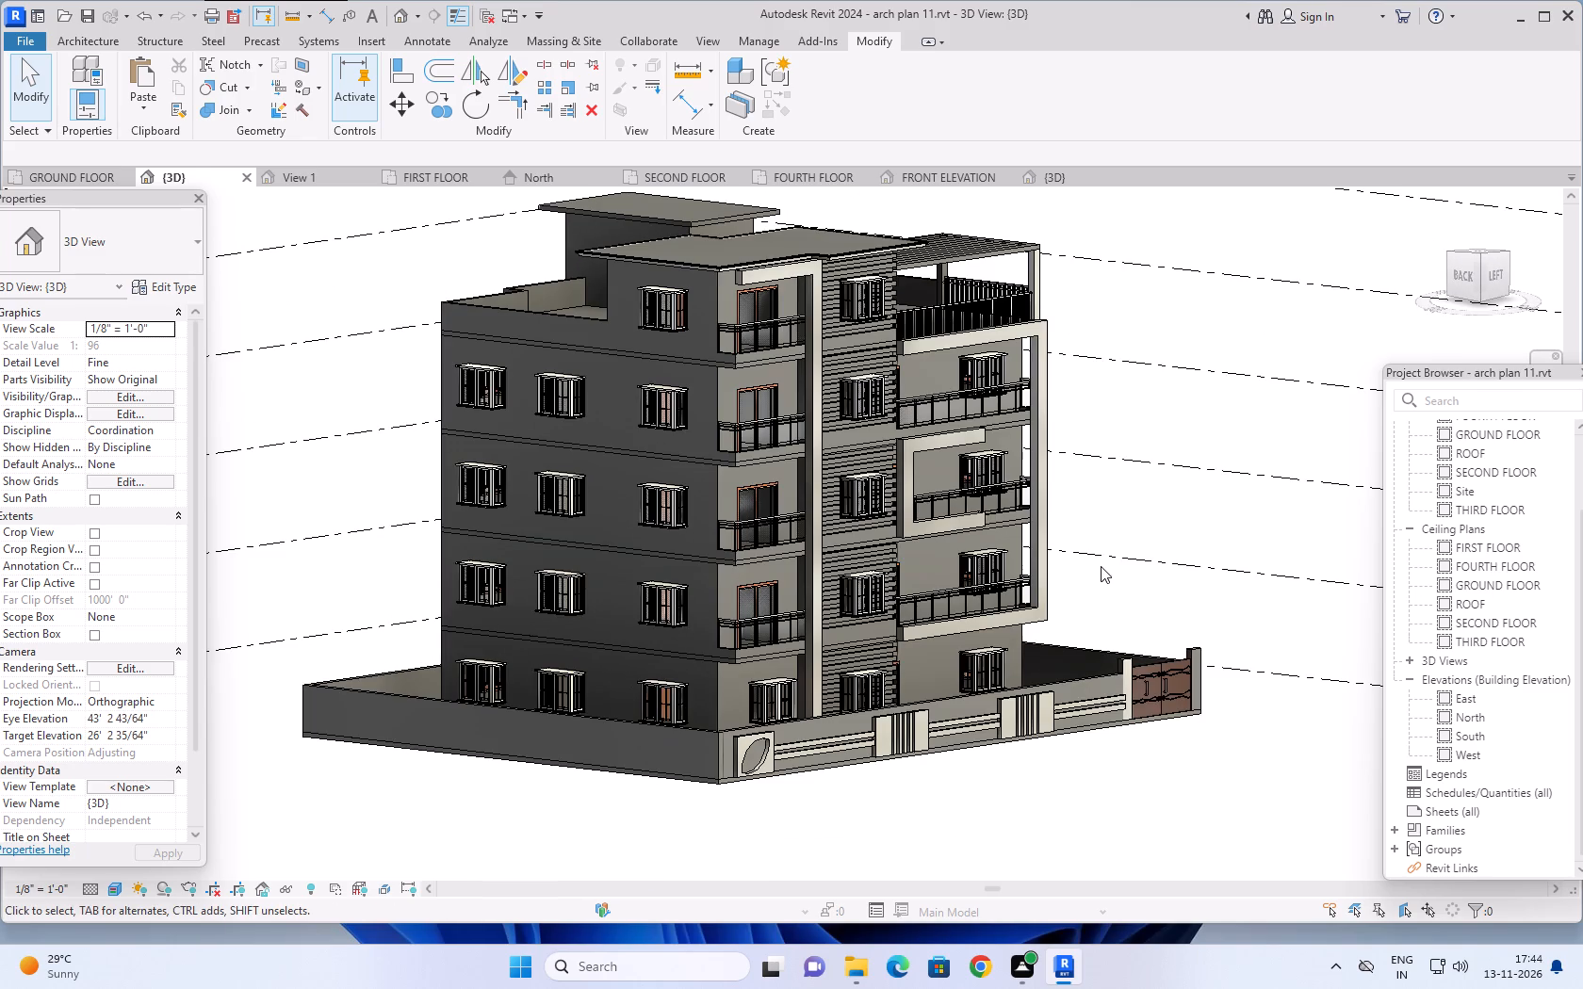
{"action": "middle_click_drag", "start_coordinate": [1104, 577], "coordinate": [1145, 578]}
{"action": "middle_click", "coordinate": [1145, 578]}
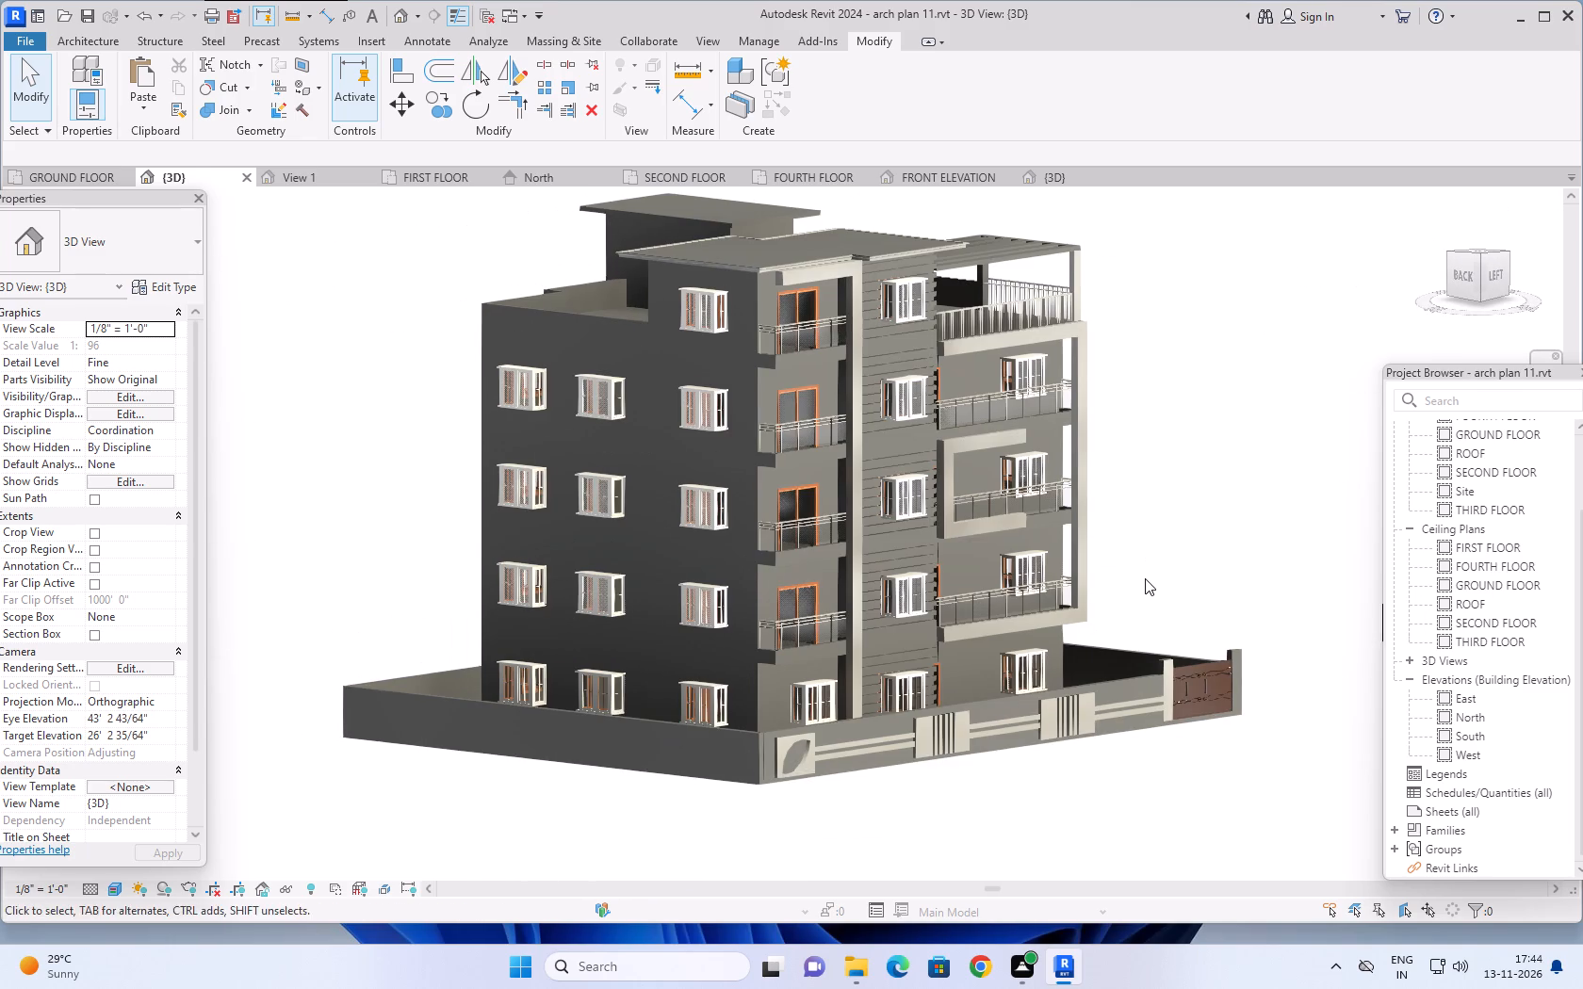
{"action": "middle_click", "coordinate": [1145, 578]}
{"action": "middle_click", "coordinate": [1145, 578]}
{"action": "middle_click_drag", "start_coordinate": [1146, 579], "coordinate": [1018, 583], "text": "shift"}
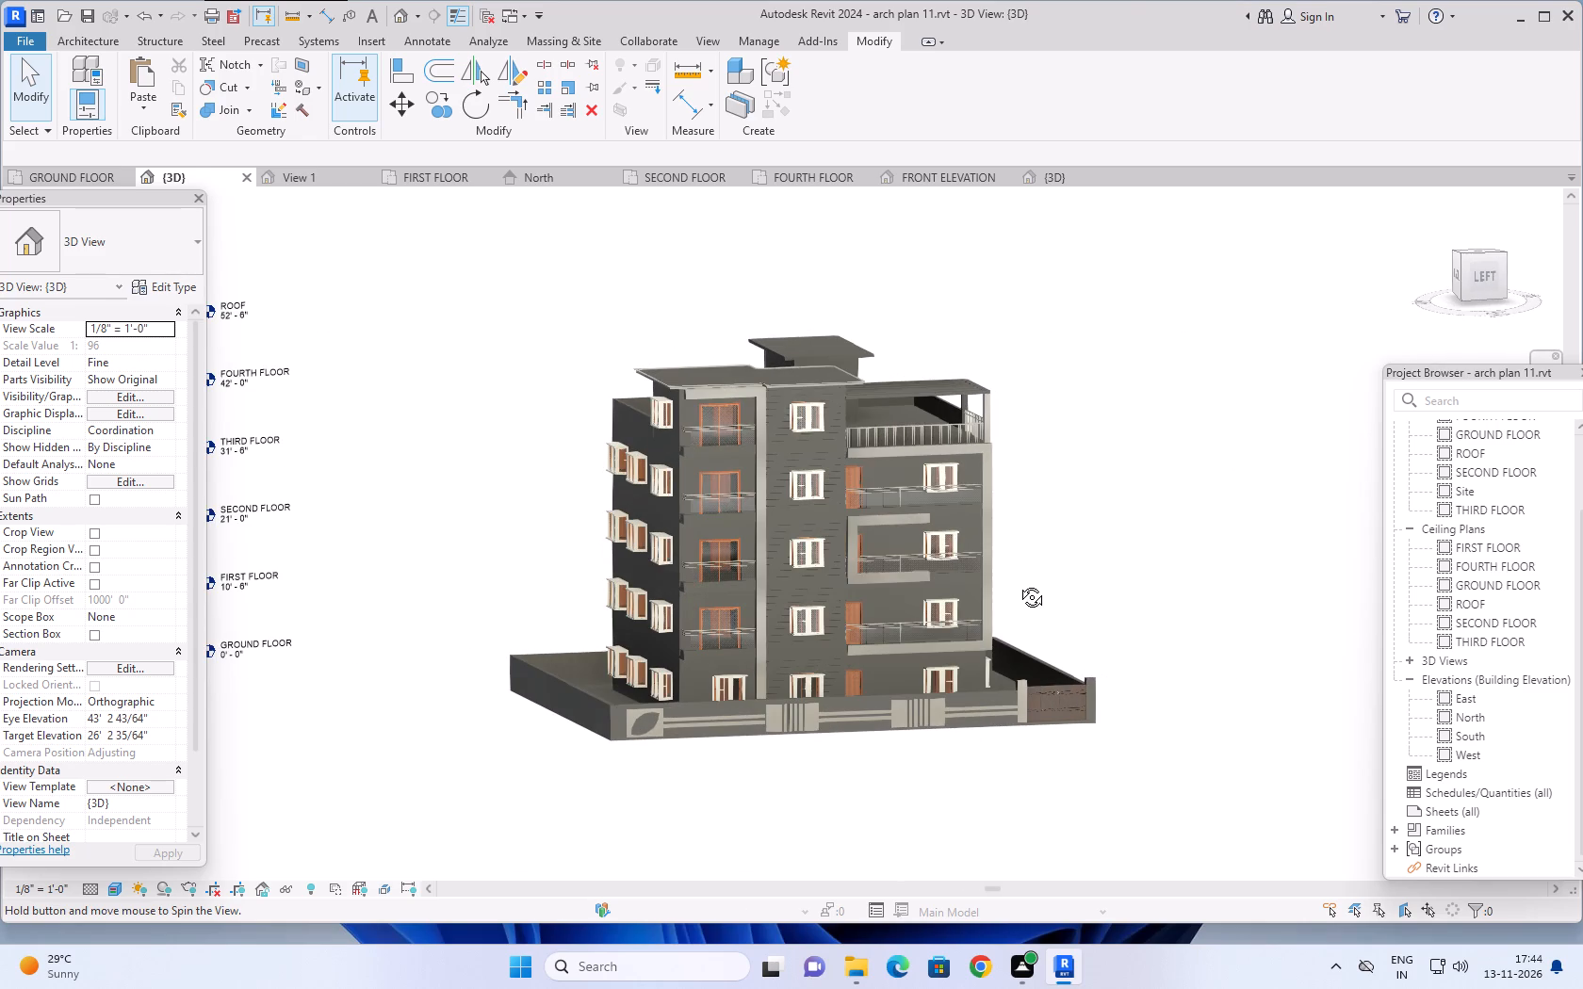
{"action": "middle_click_drag", "start_coordinate": [1018, 583], "coordinate": [989, 550], "text": "shift"}
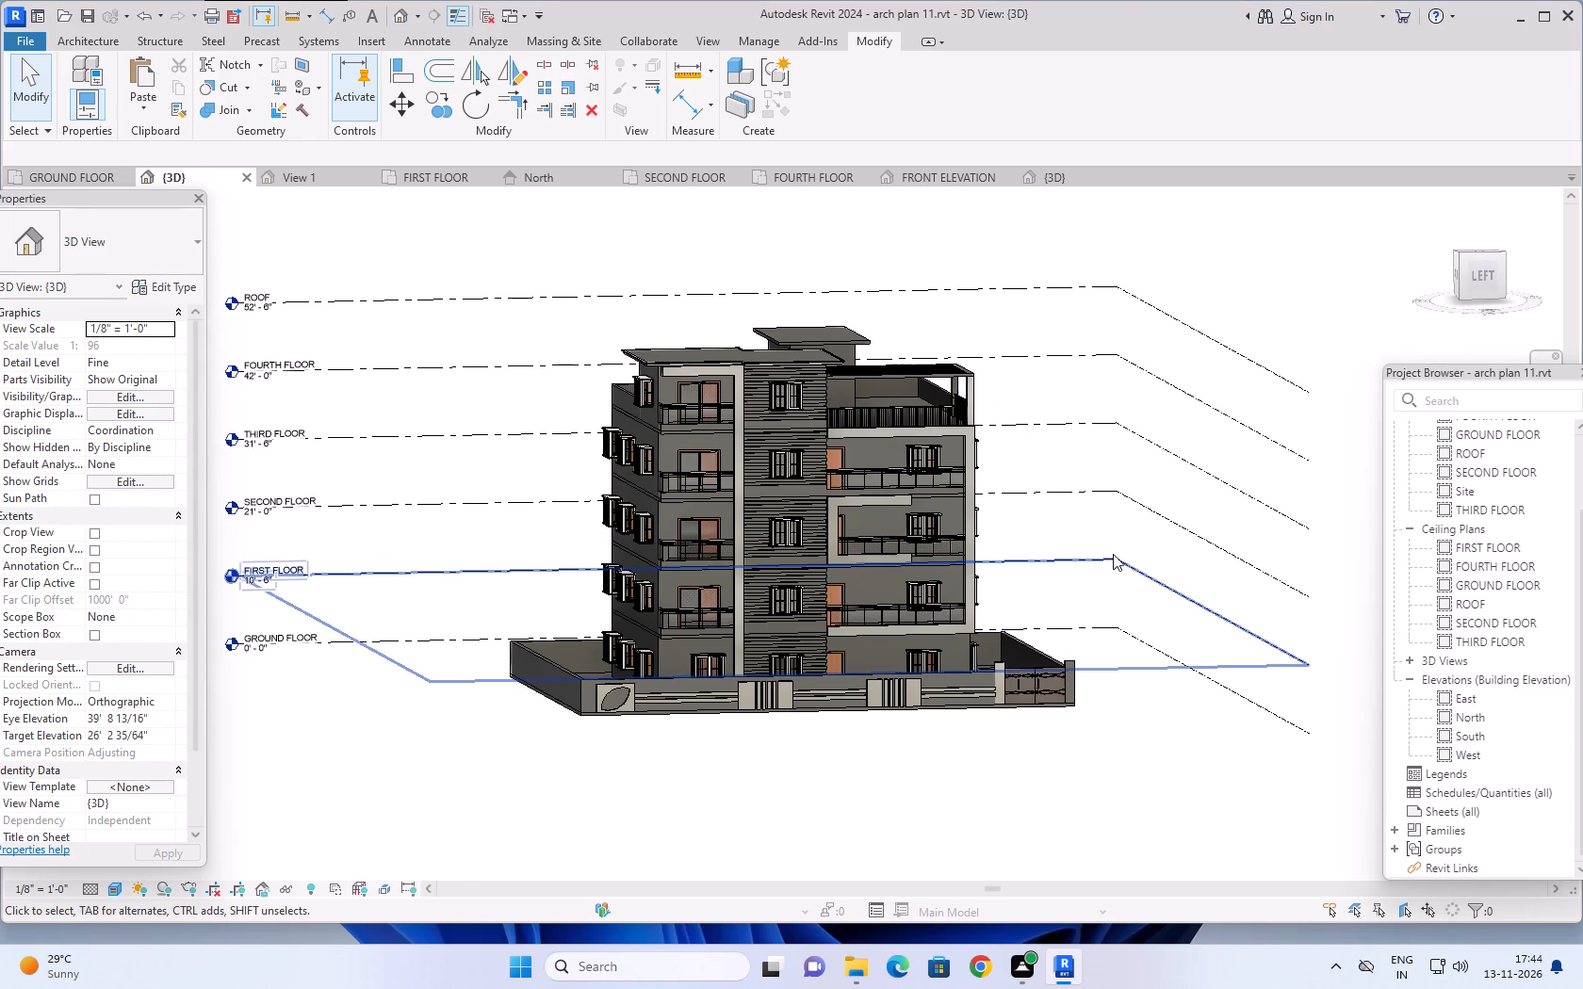
{"action": "middle_click_drag", "start_coordinate": [1153, 610], "coordinate": [1134, 601], "text": "shift"}
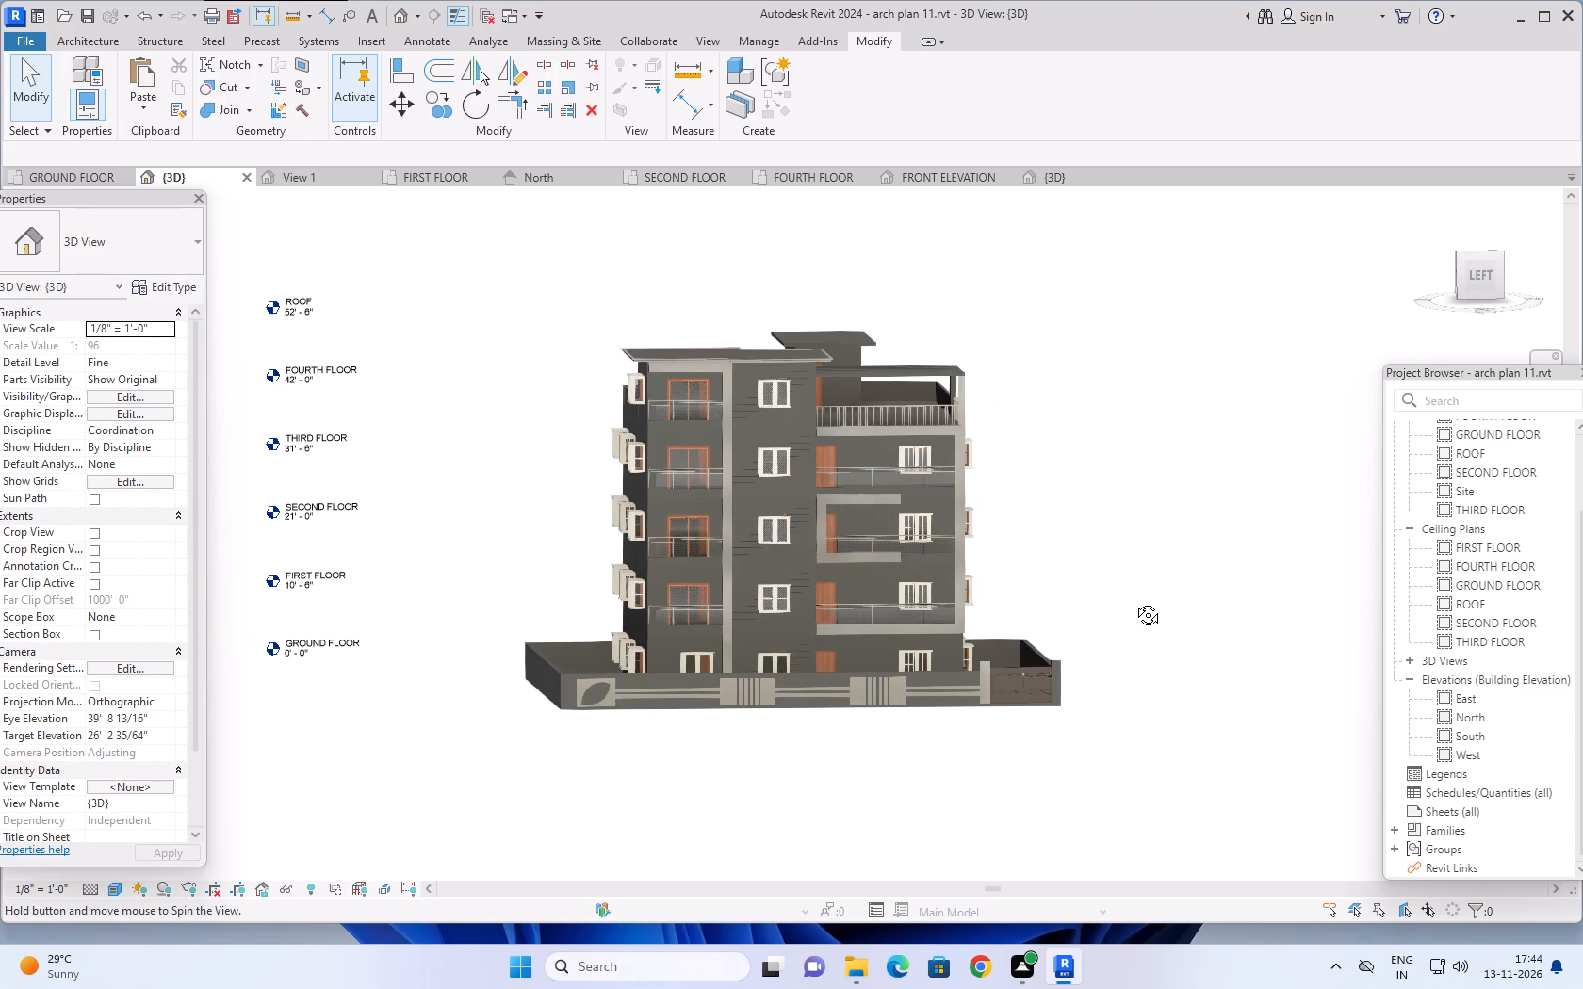
{"action": "middle_click_drag", "start_coordinate": [1134, 601], "coordinate": [1129, 598], "text": "shift"}
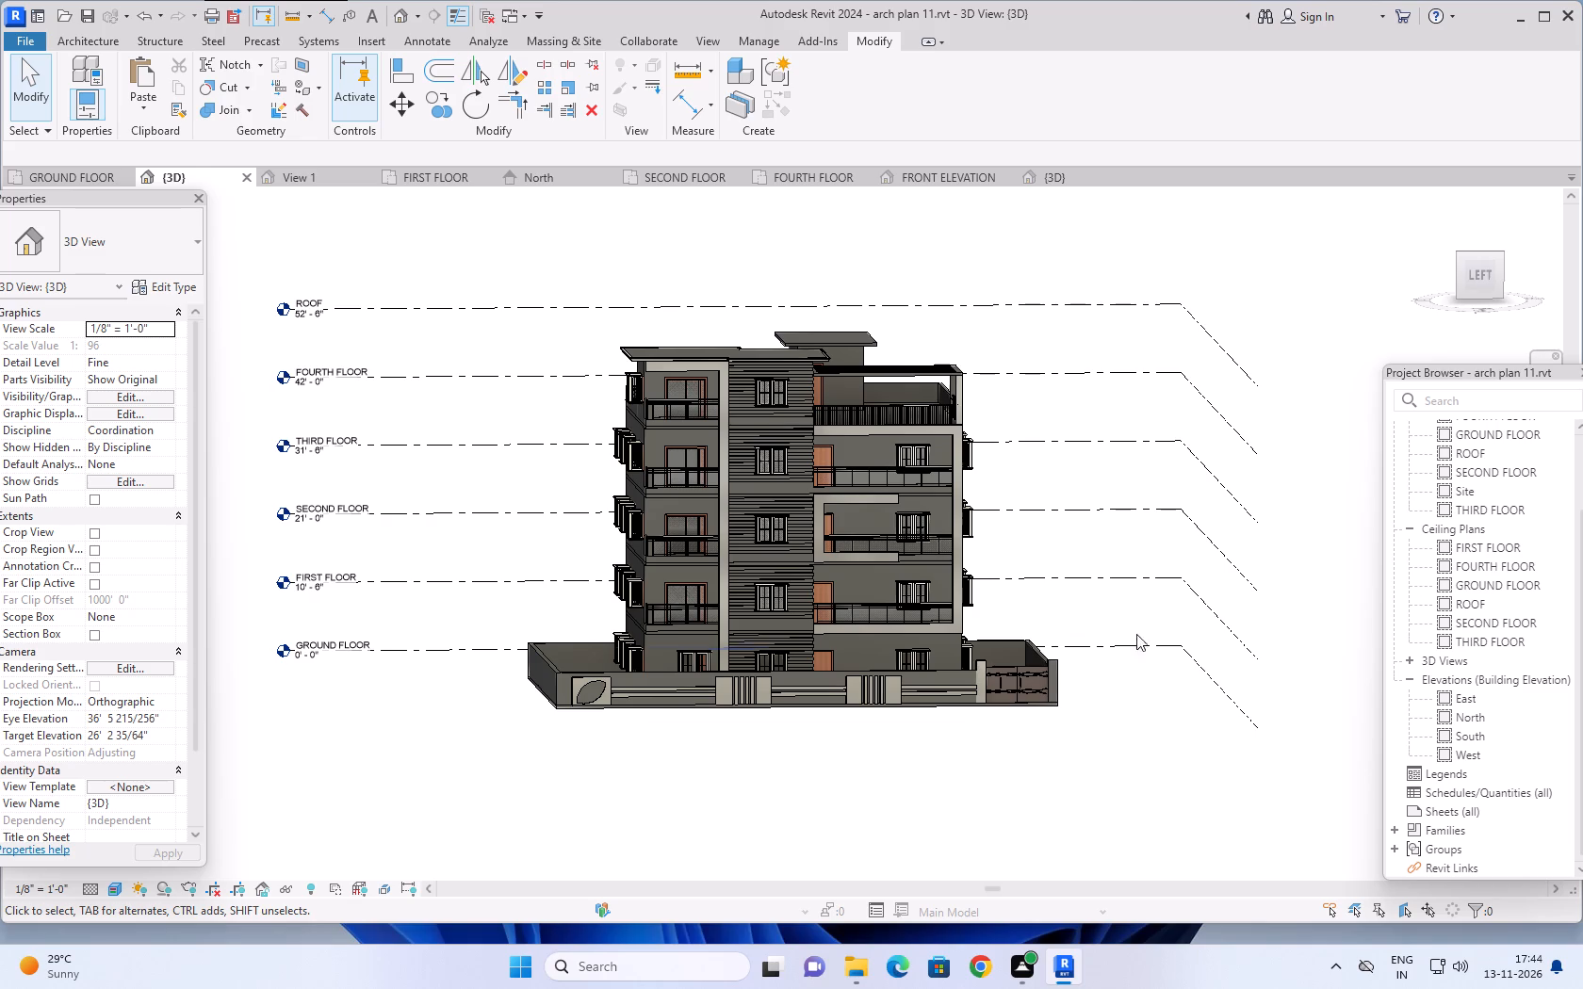
Inspect the front facade and the boundary wall's grooved bands and leaf-shaped recess in 3D from the front.
{"action": "scroll", "coordinate": [1131, 721], "scroll_direction": "down", "scroll_amount": 1}
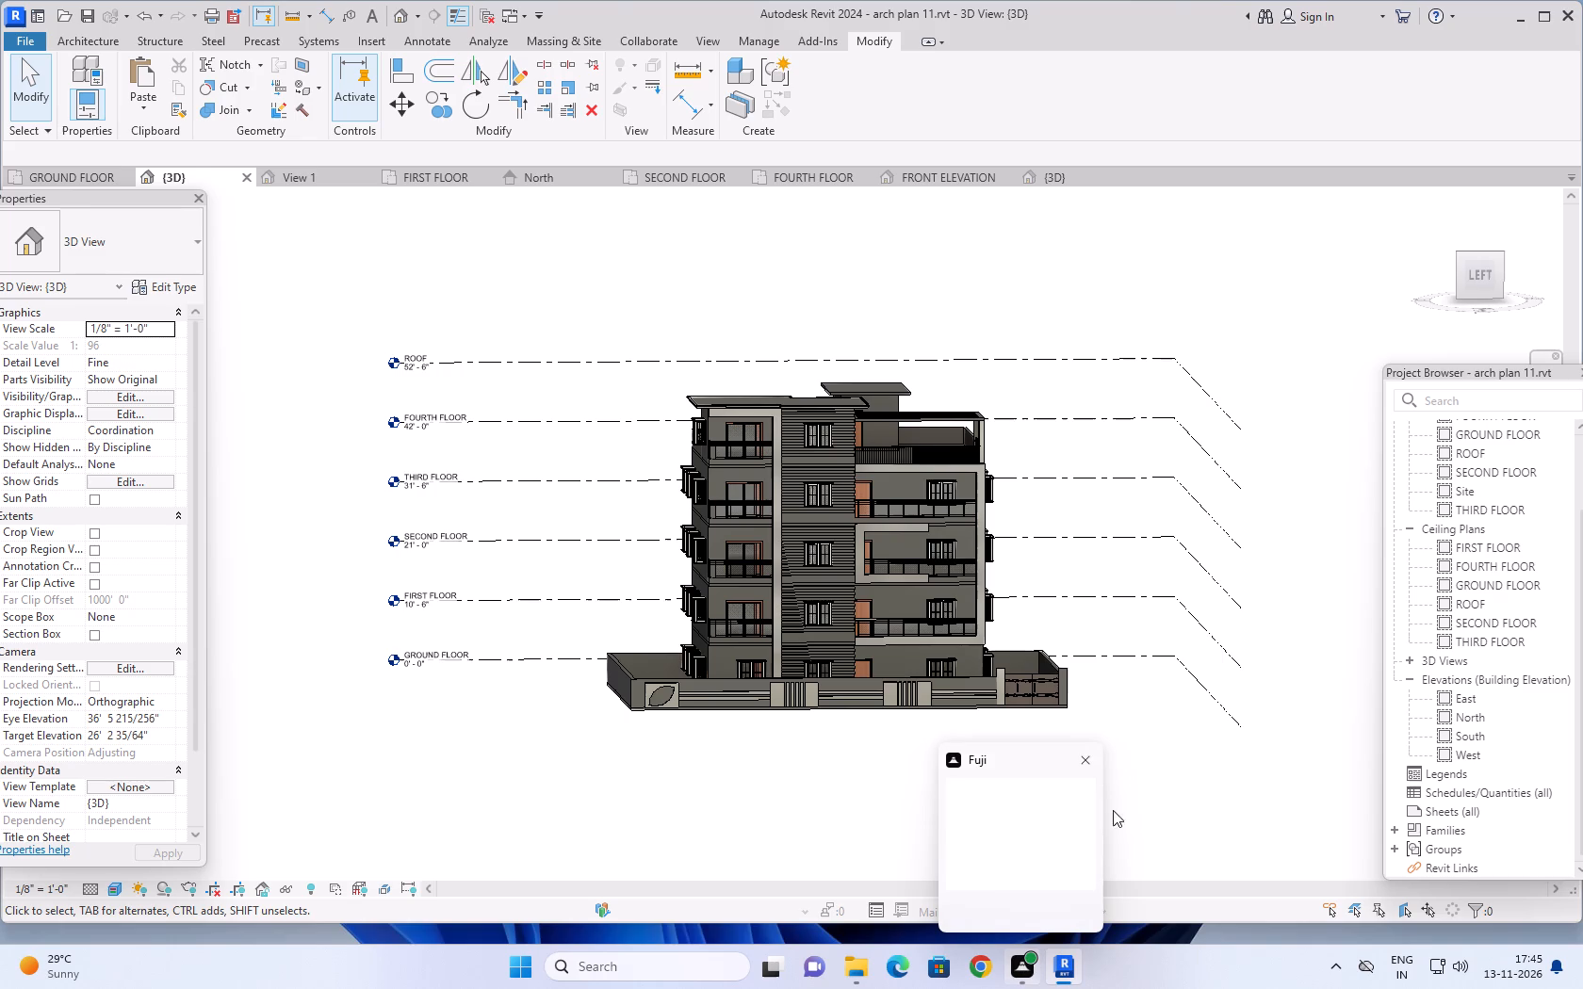
{"action": "scroll", "coordinate": [850, 721], "scroll_direction": "up", "scroll_amount": 4}
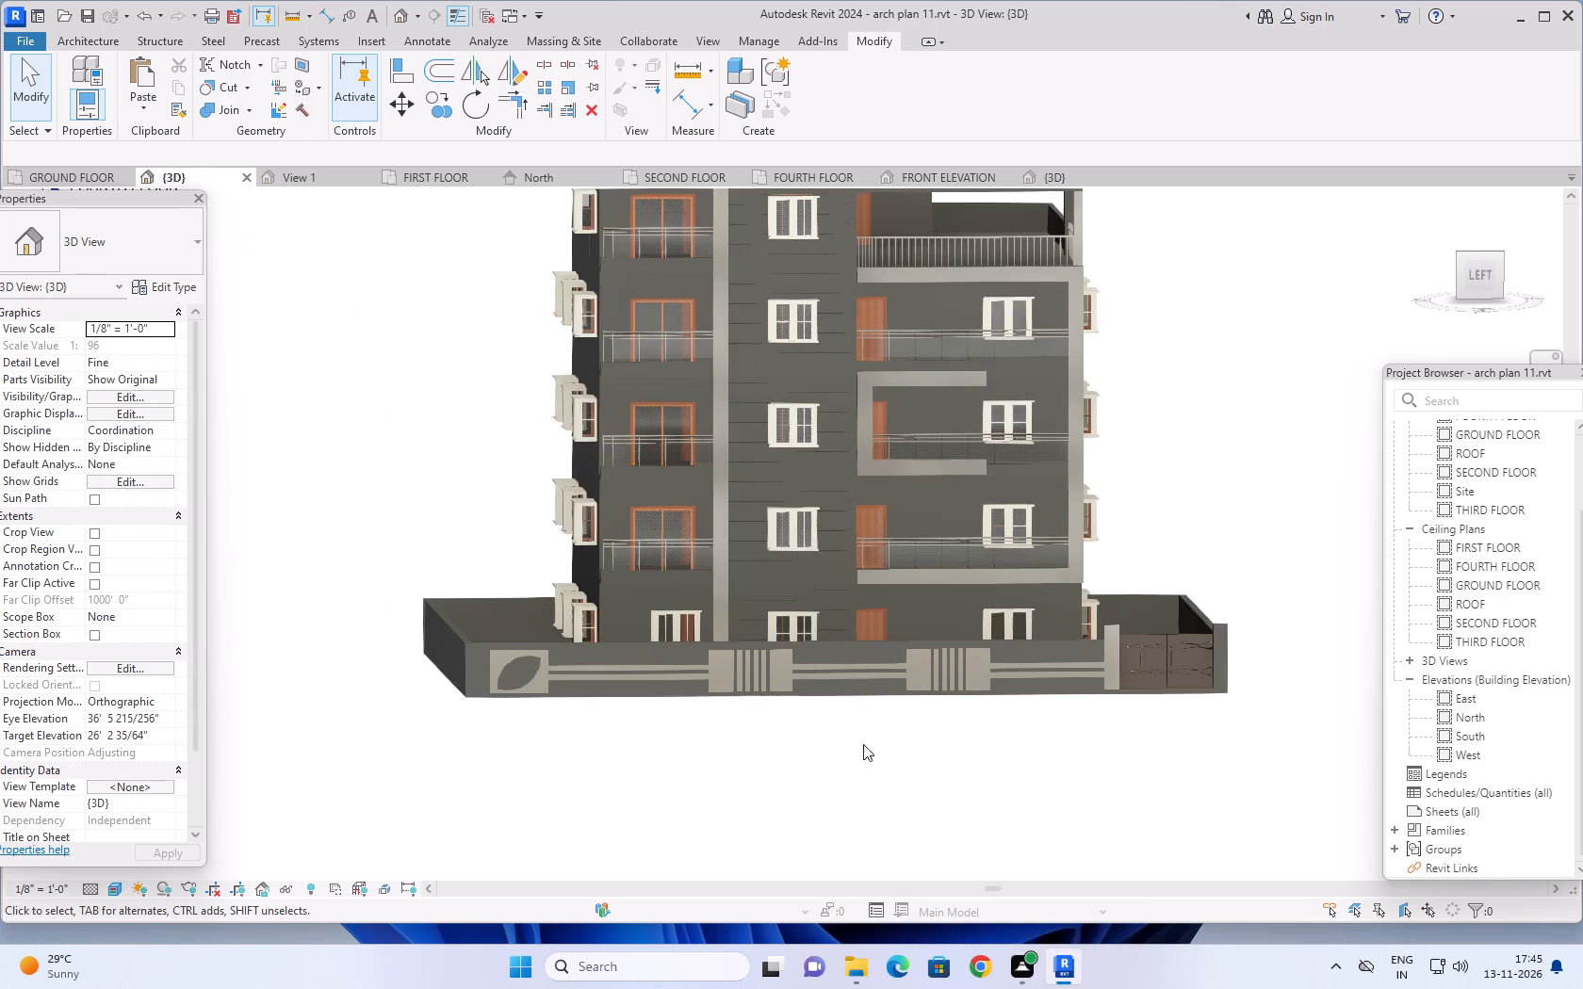
{"action": "scroll", "coordinate": [891, 748], "scroll_direction": "down", "scroll_amount": 1}
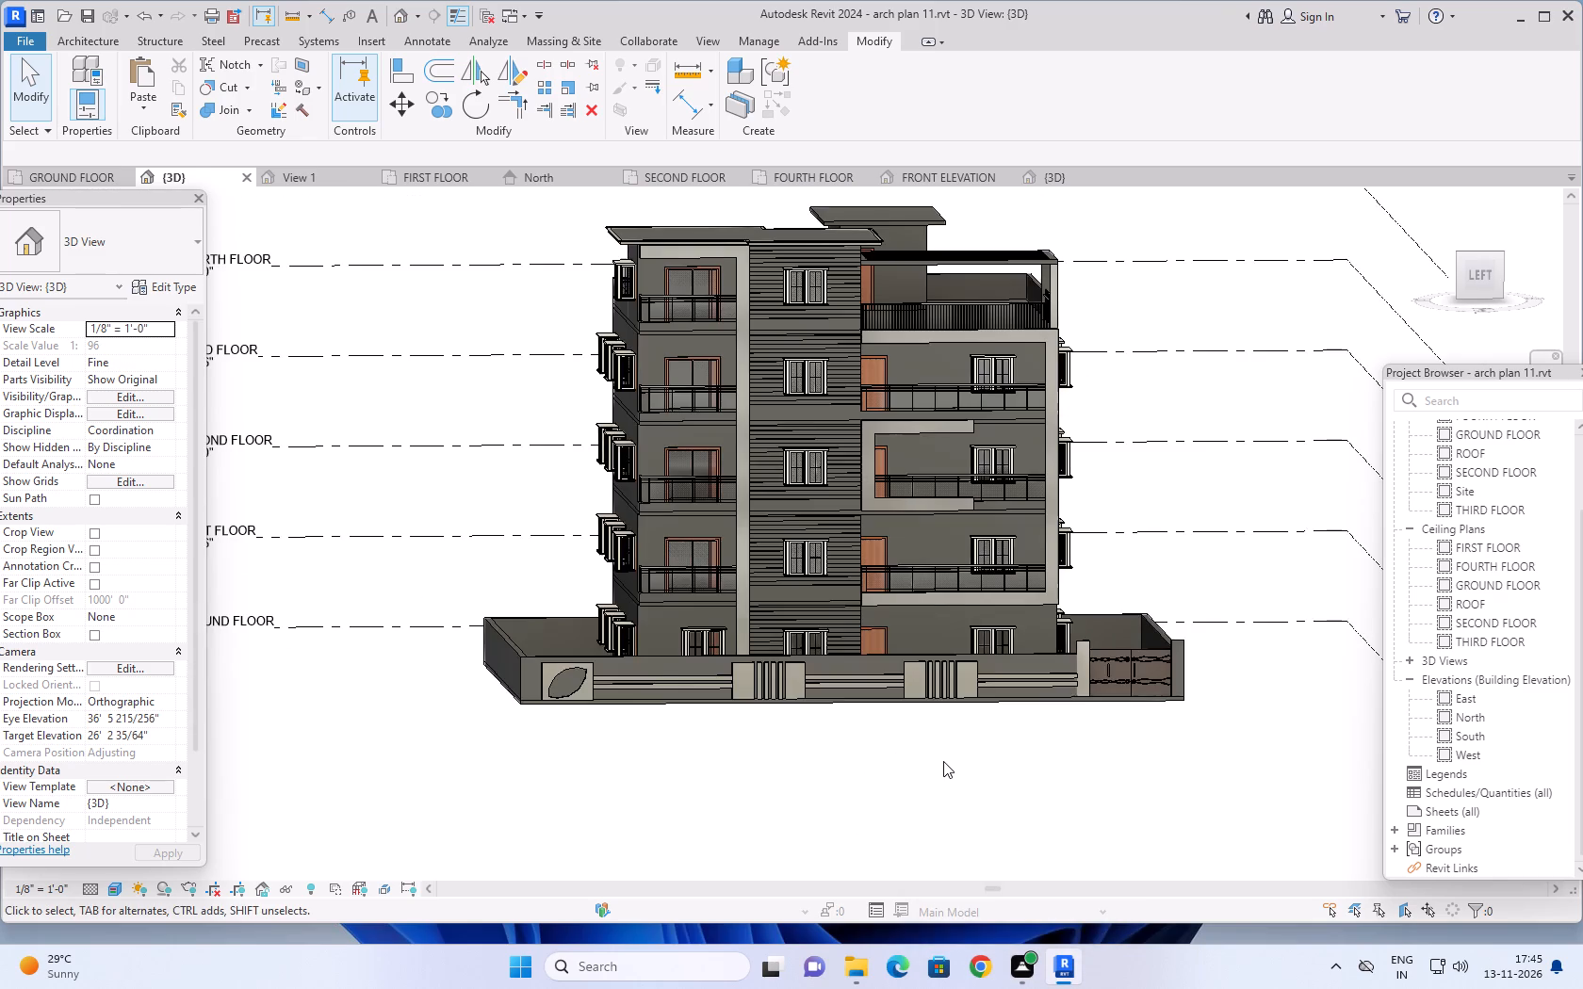
{"action": "scroll", "coordinate": [943, 761], "scroll_direction": "down", "scroll_amount": 2}
{"action": "middle_click_drag", "start_coordinate": [951, 761], "coordinate": [862, 778]}
{"action": "scroll", "coordinate": [862, 778], "scroll_direction": "up", "scroll_amount": 1}
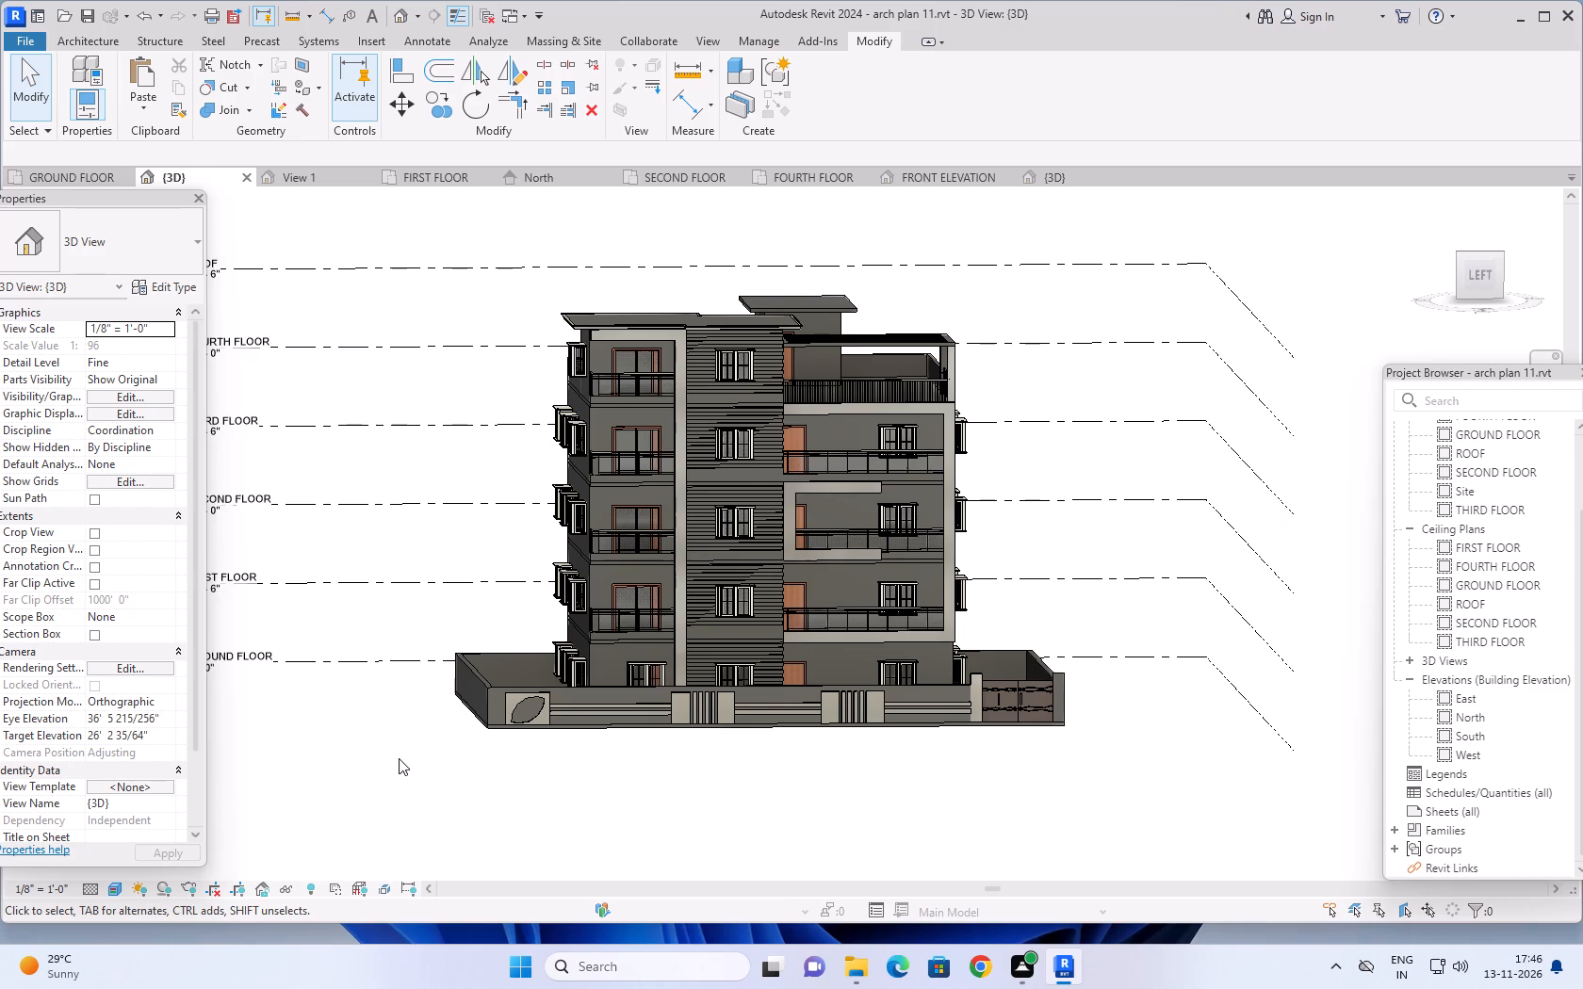
{"action": "scroll", "coordinate": [427, 744], "scroll_direction": "up", "scroll_amount": 5}
{"action": "middle_click_drag", "start_coordinate": [619, 782], "coordinate": [587, 770], "text": "shift"}
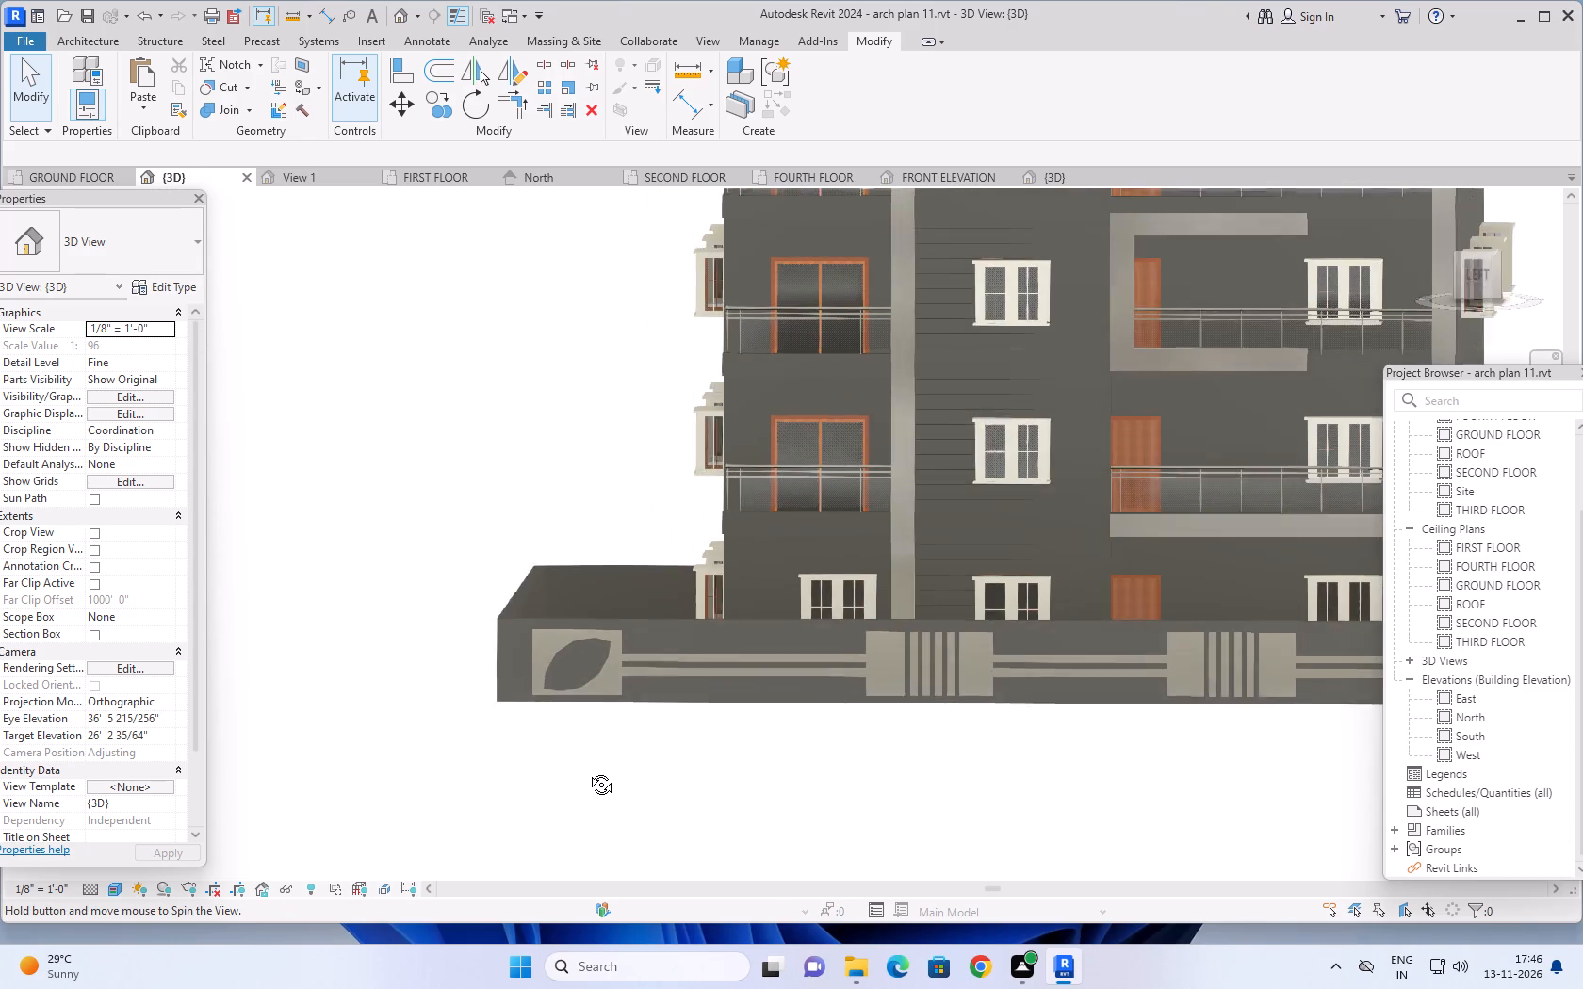
{"action": "middle_click_drag", "start_coordinate": [587, 770], "coordinate": [601, 783], "text": "shift"}
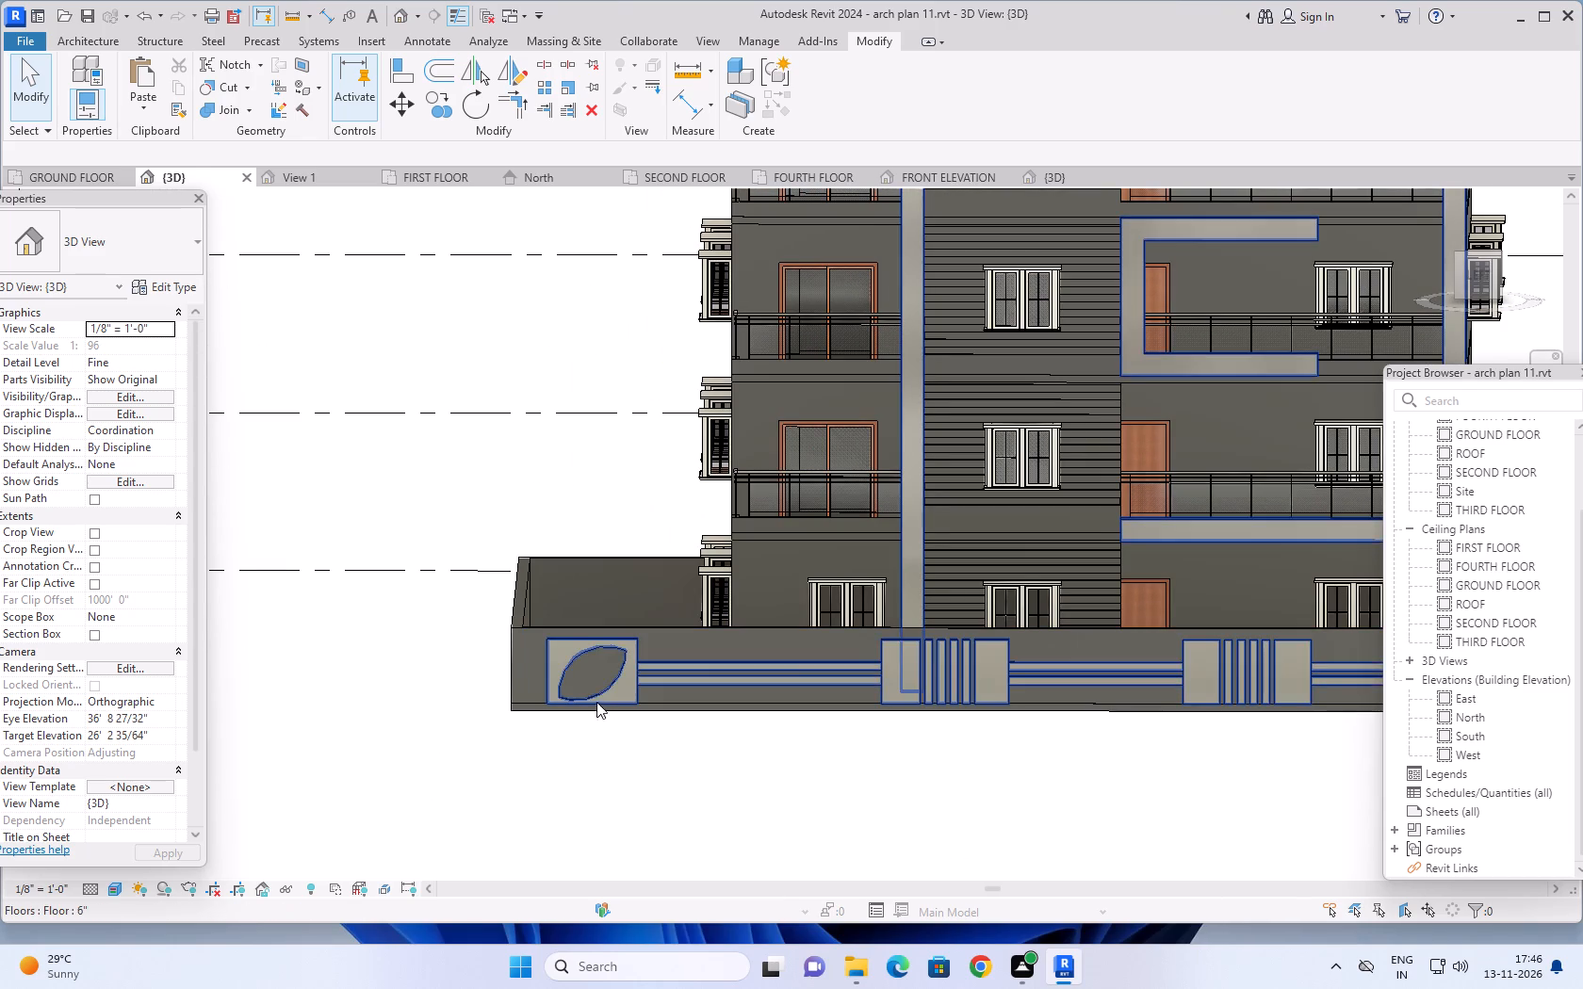
{"action": "left_click", "coordinate": [595, 673]}
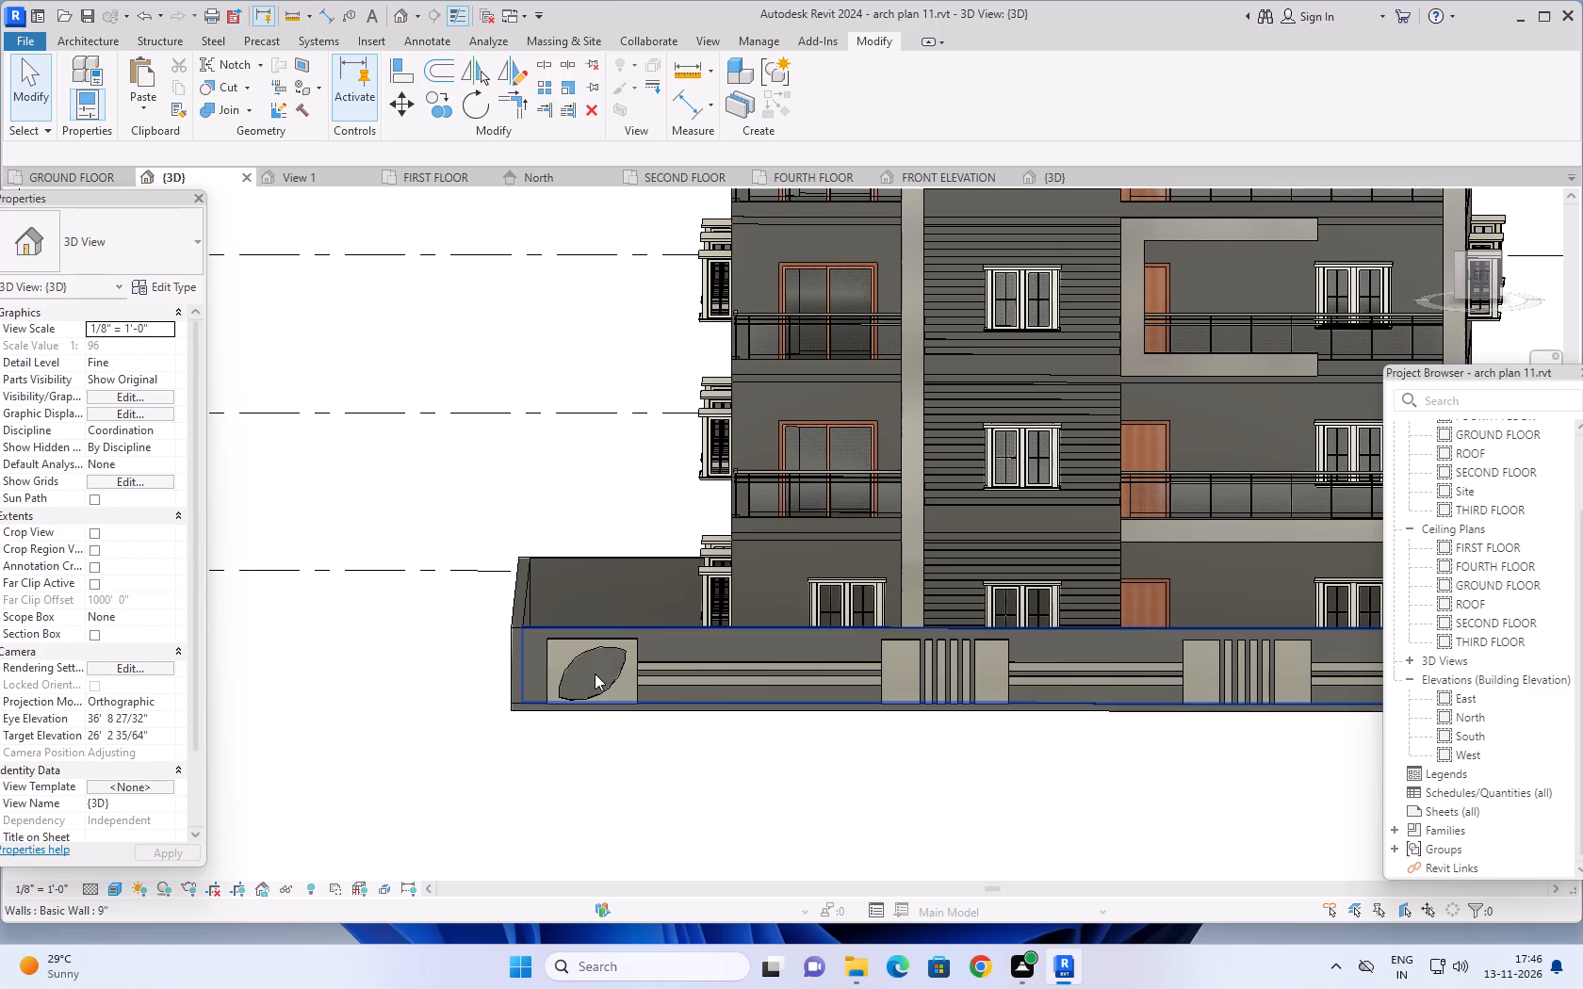
{"action": "key", "text": "Escape"}
{"action": "key", "text": "Escape"}
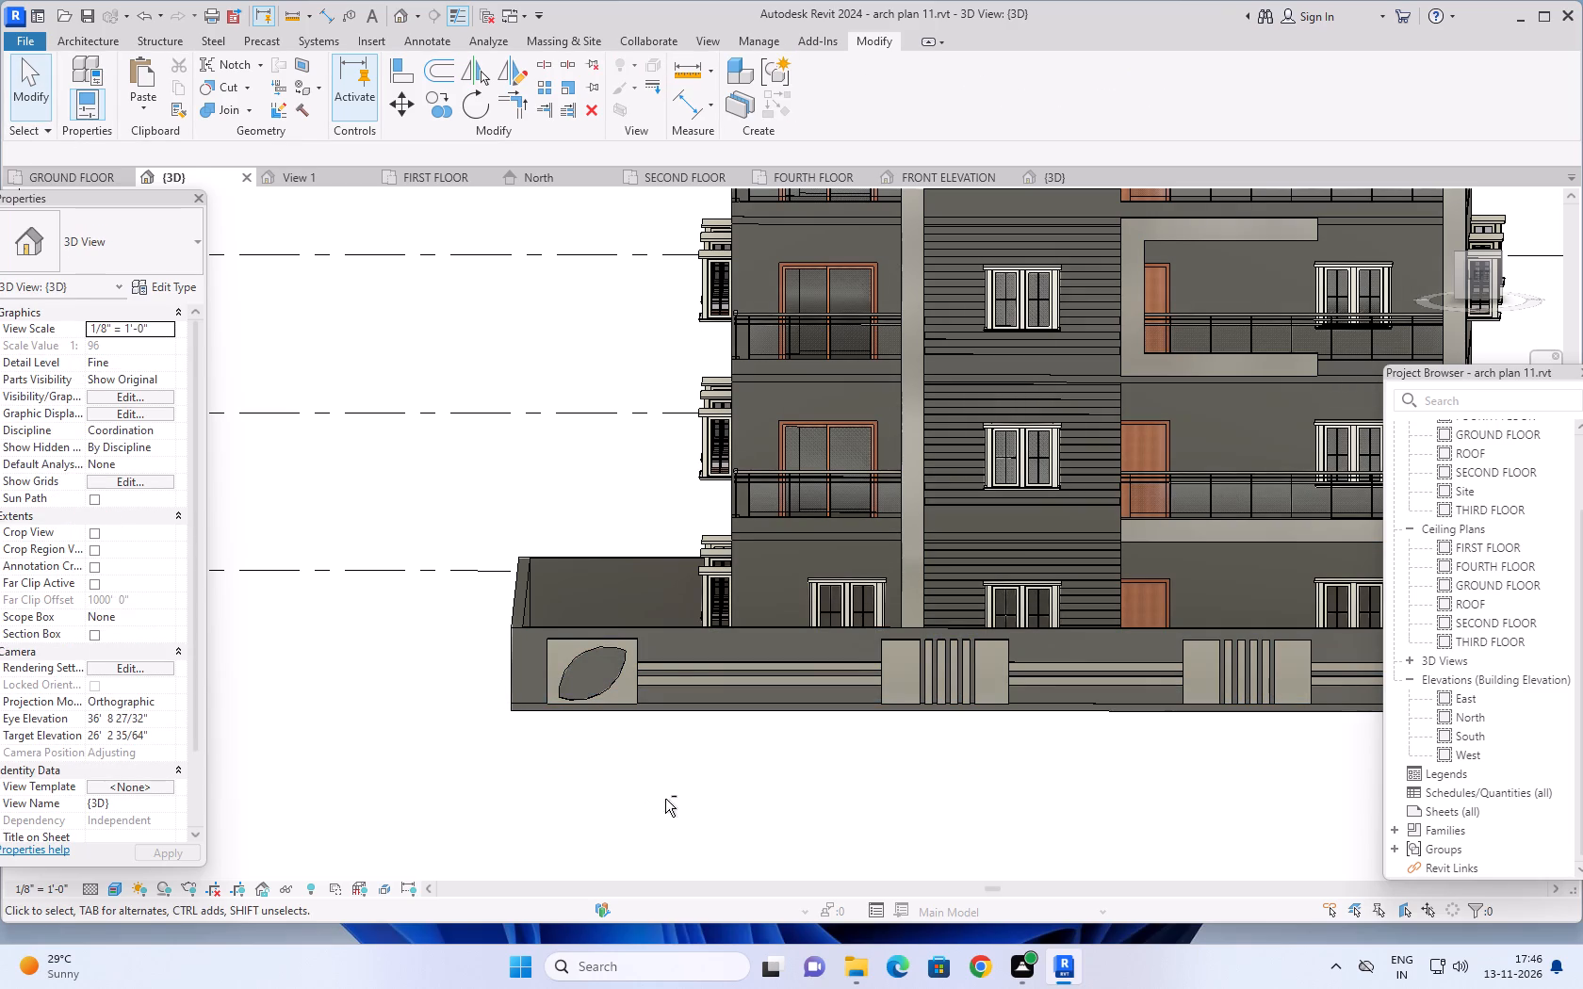
Delete the leaf-shaped void extrusion from the front boundary wall's end panel in the in-place model and finish the model.
{"action": "middle_click_drag", "start_coordinate": [667, 801], "coordinate": [702, 842], "text": "shift"}
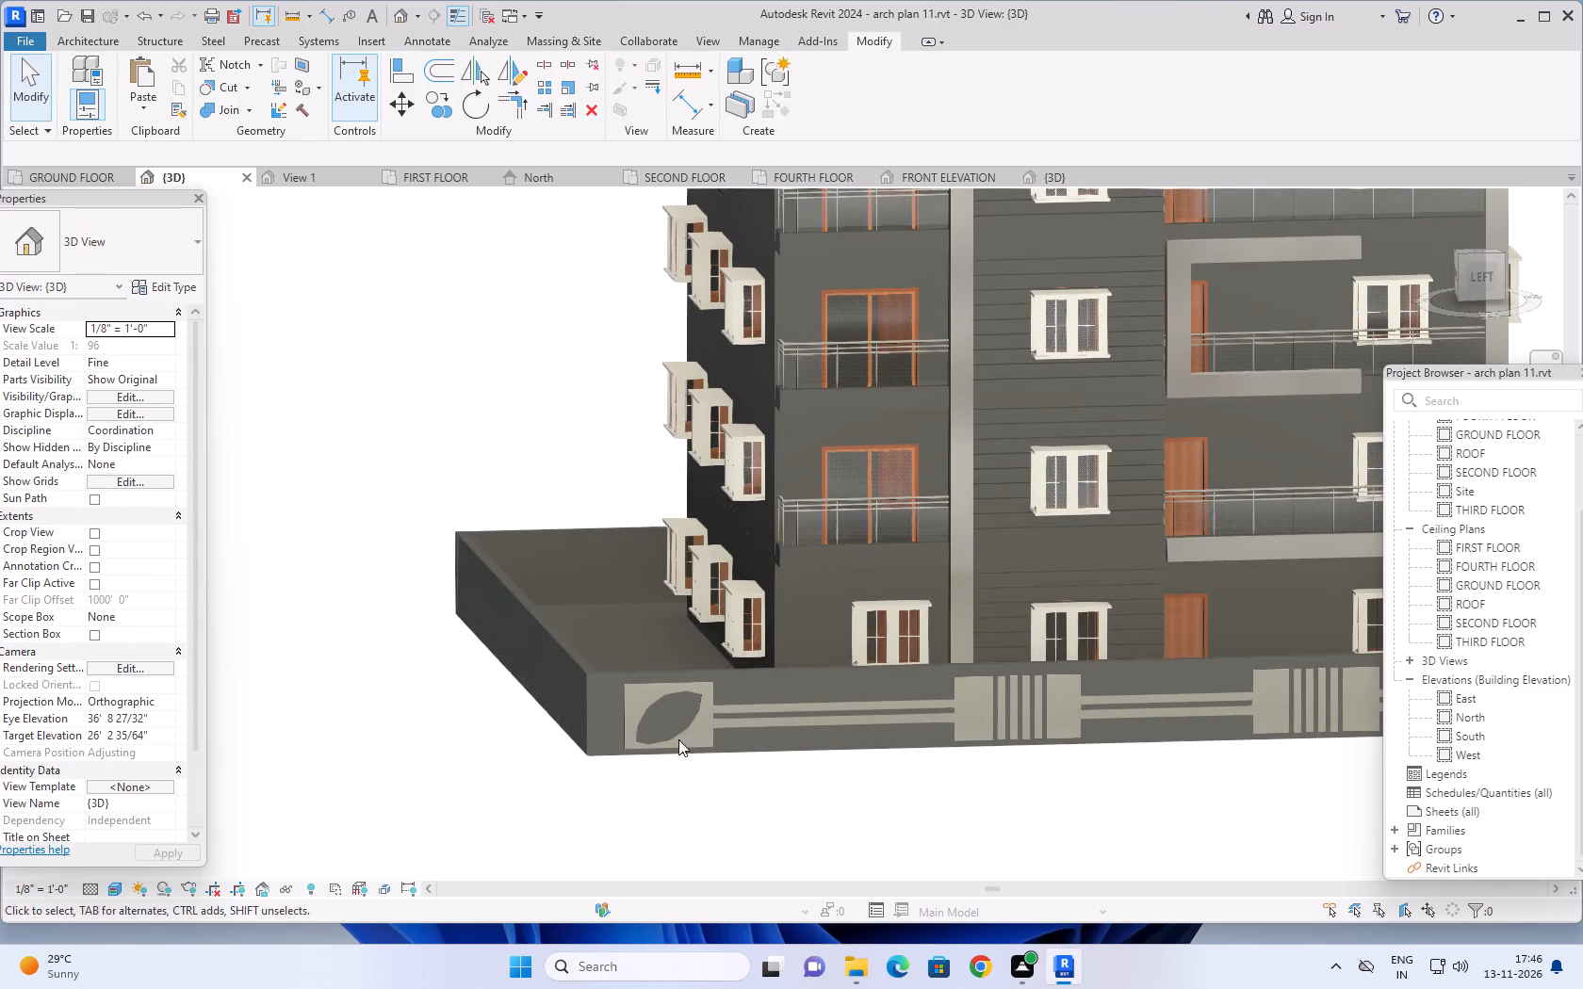
{"action": "scroll", "coordinate": [676, 727], "scroll_direction": "up", "scroll_amount": 1}
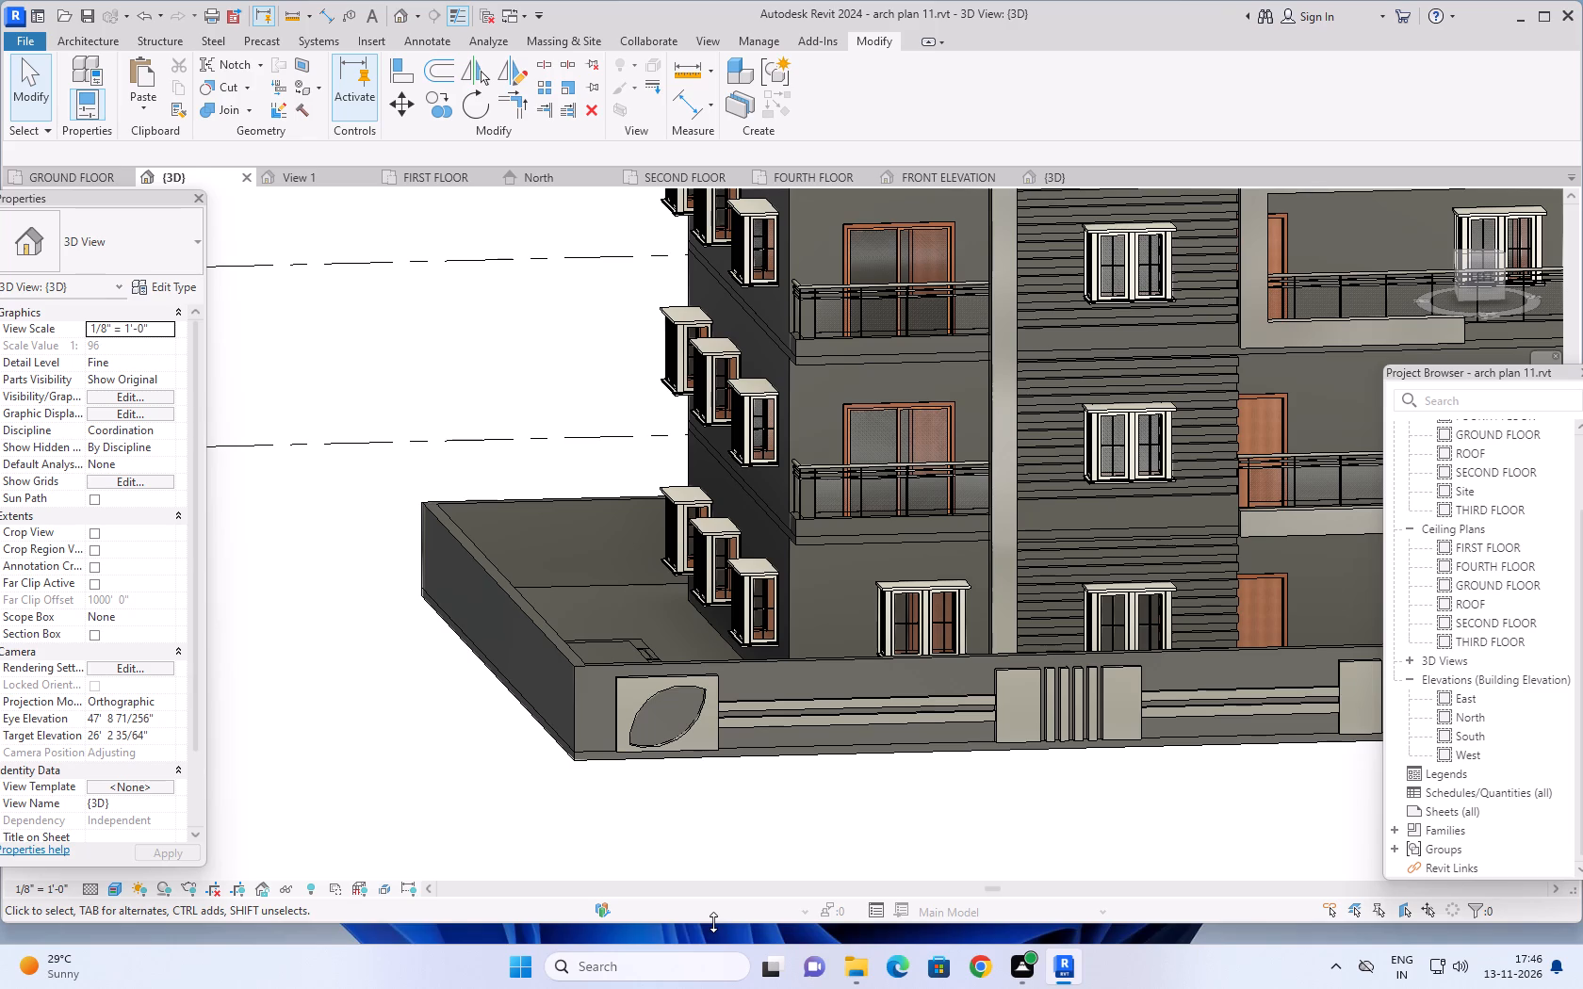
{"action": "scroll", "coordinate": [626, 866], "scroll_direction": "up", "scroll_amount": 6}
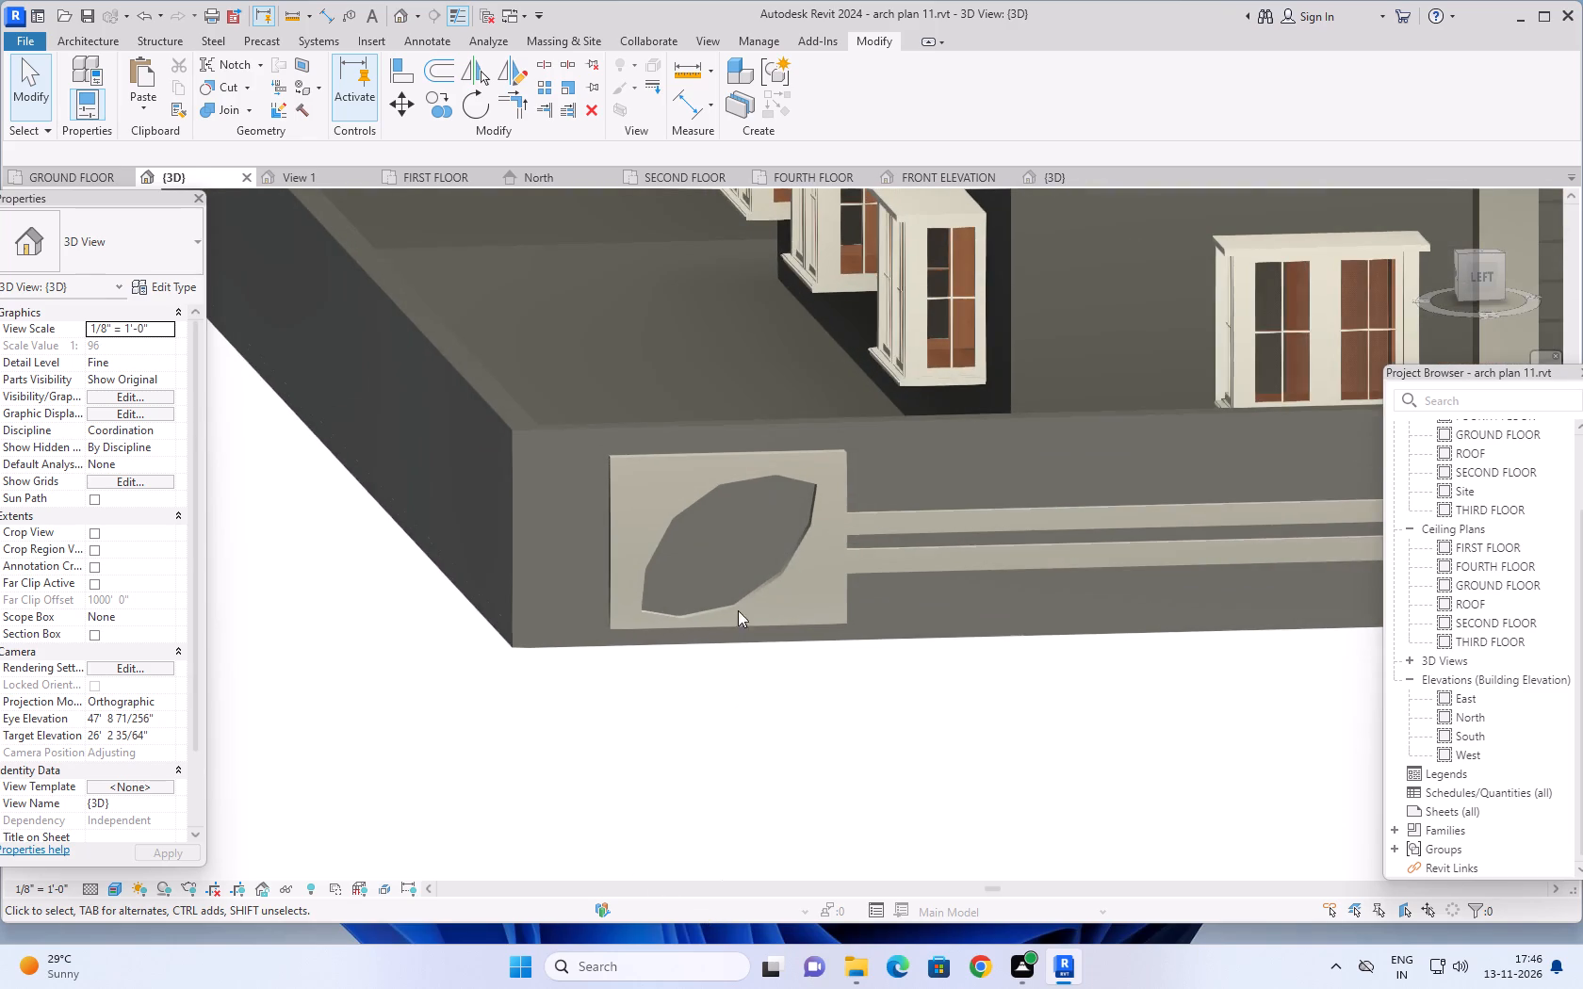
{"action": "left_click", "coordinate": [819, 464]}
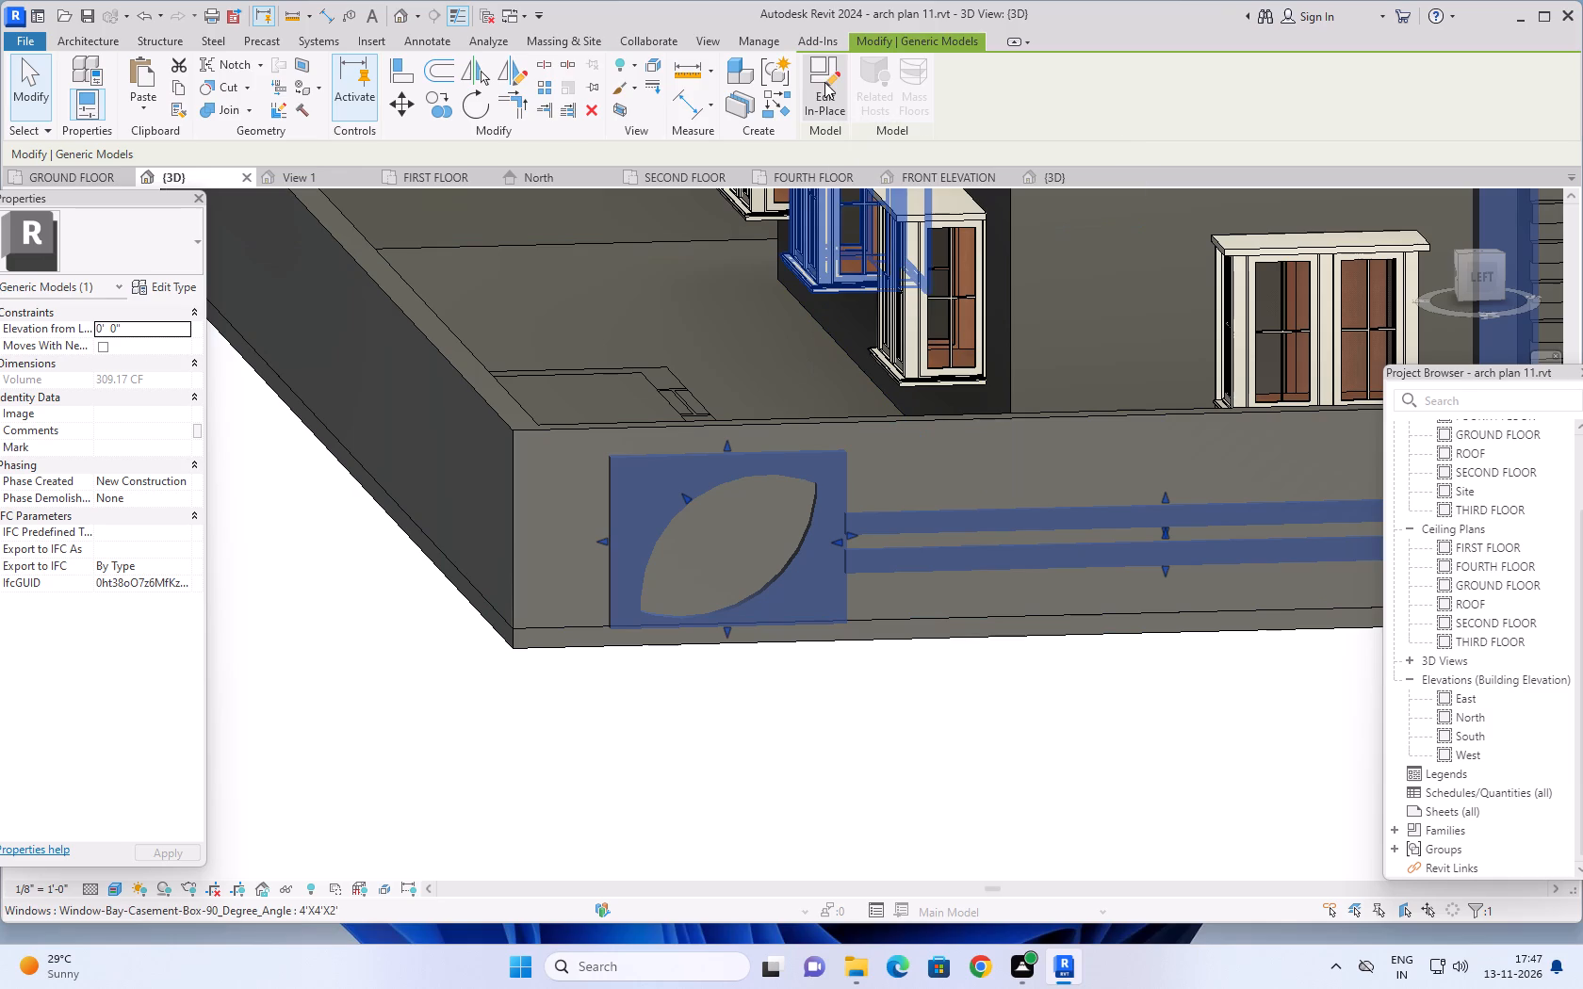
{"action": "left_click", "coordinate": [824, 82]}
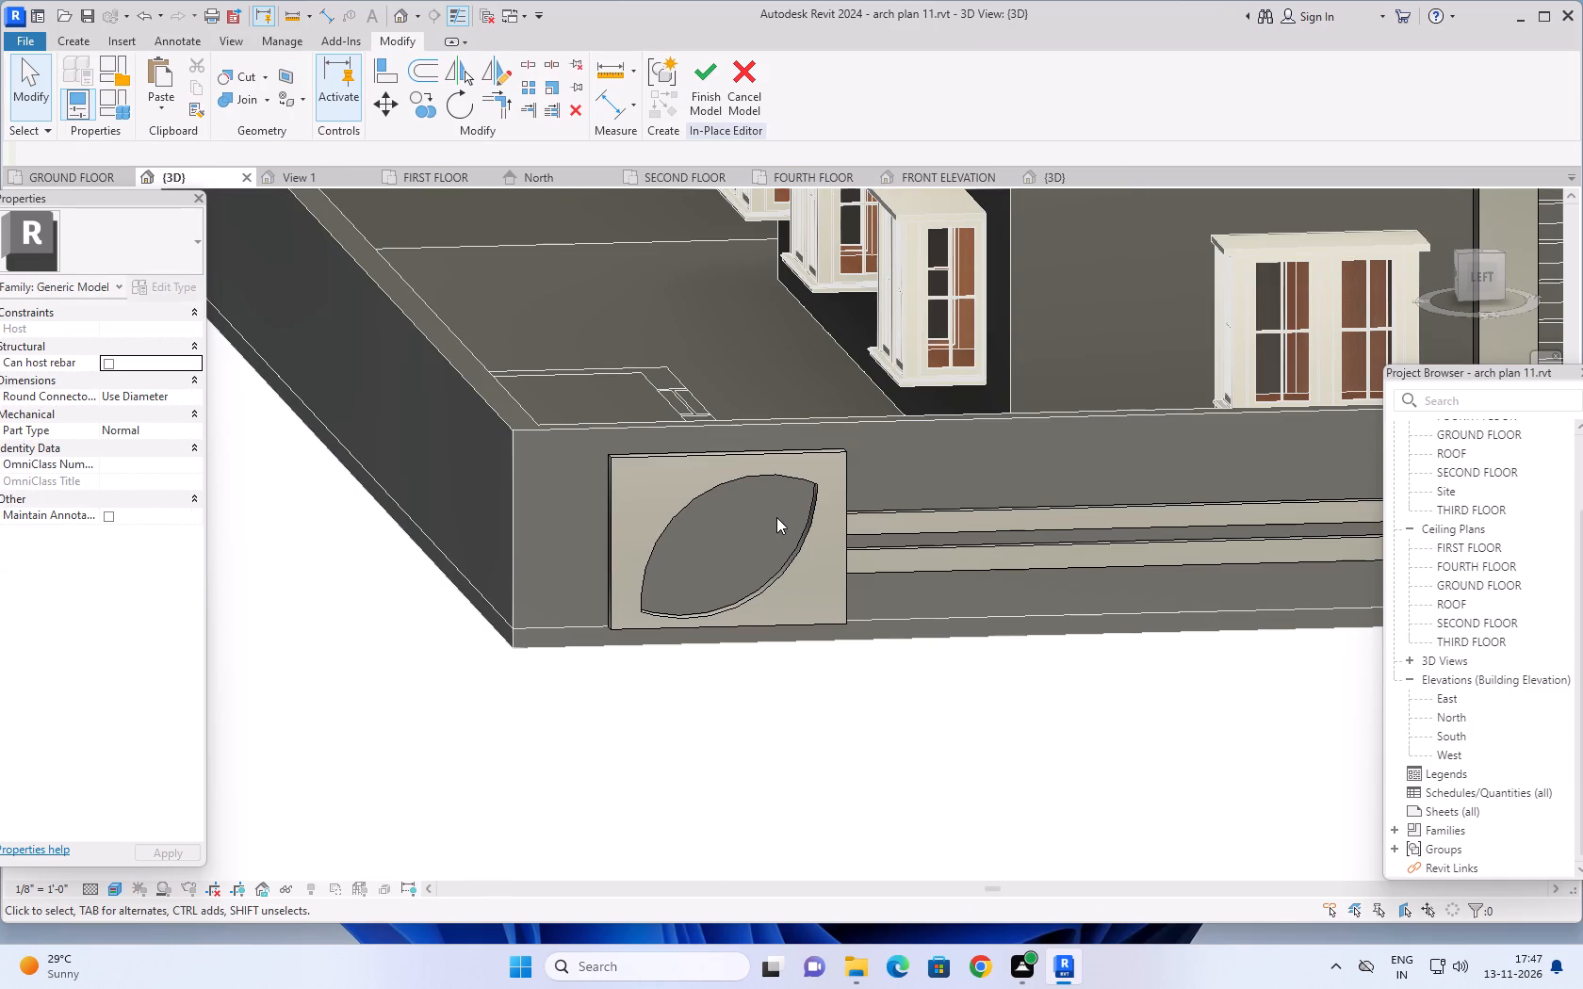
{"action": "left_click", "coordinate": [795, 544]}
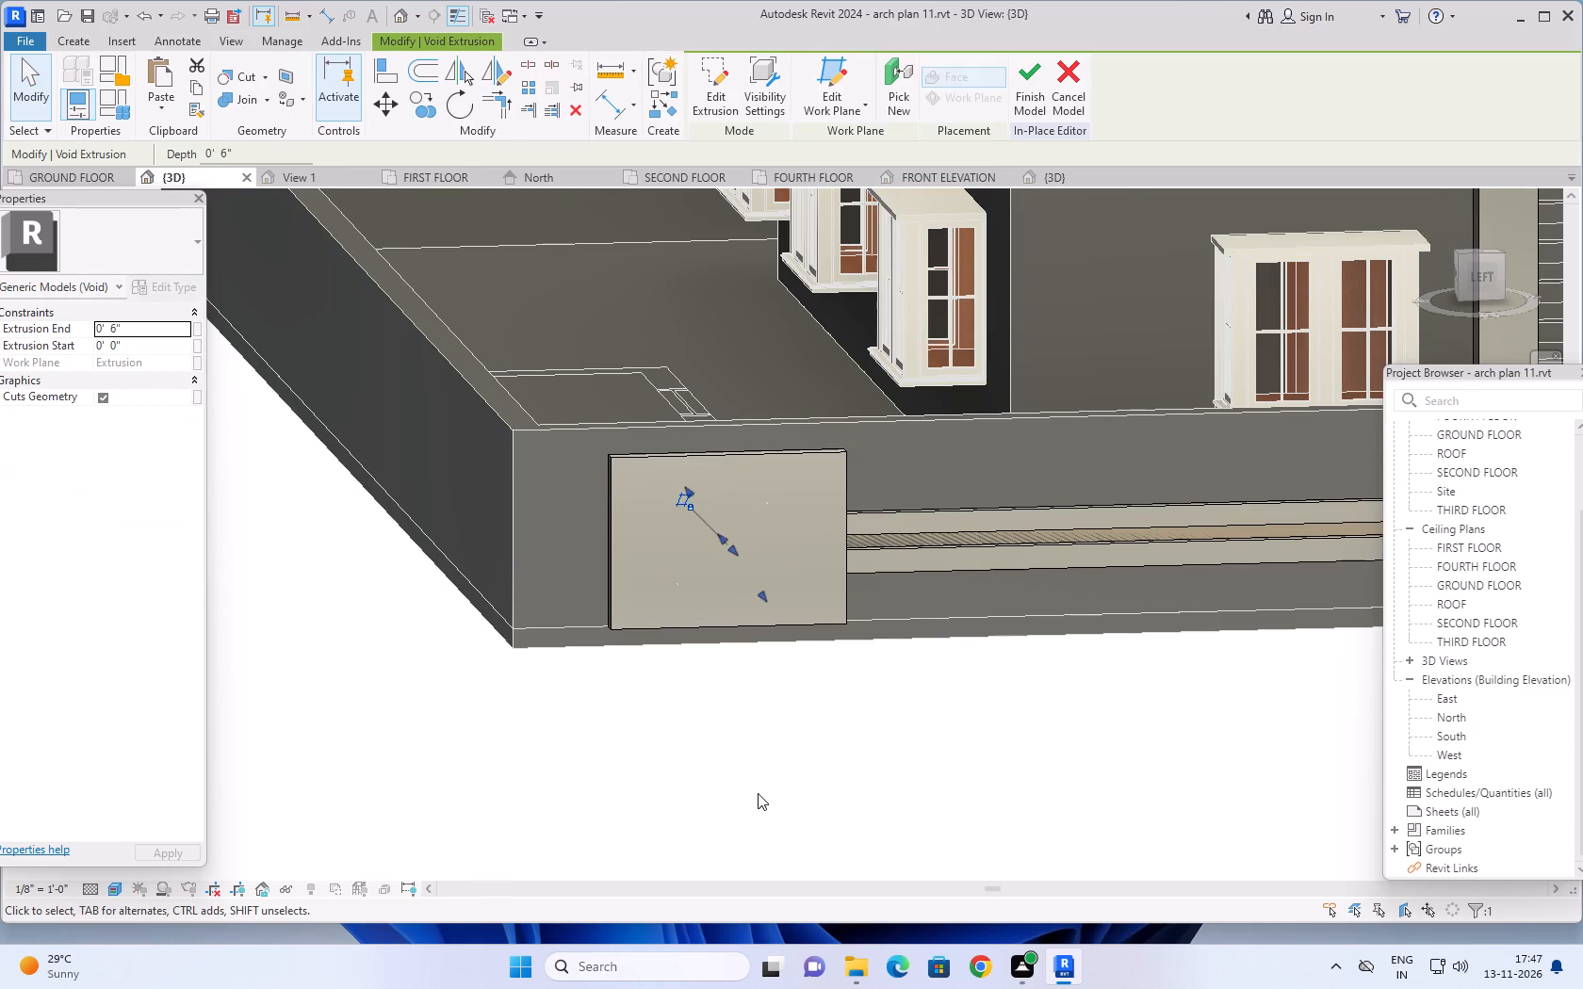
{"action": "key", "text": "Delete"}
{"action": "scroll", "coordinate": [788, 758], "scroll_direction": "down", "scroll_amount": 7}
{"action": "middle_click_drag", "start_coordinate": [897, 751], "coordinate": [690, 732]}
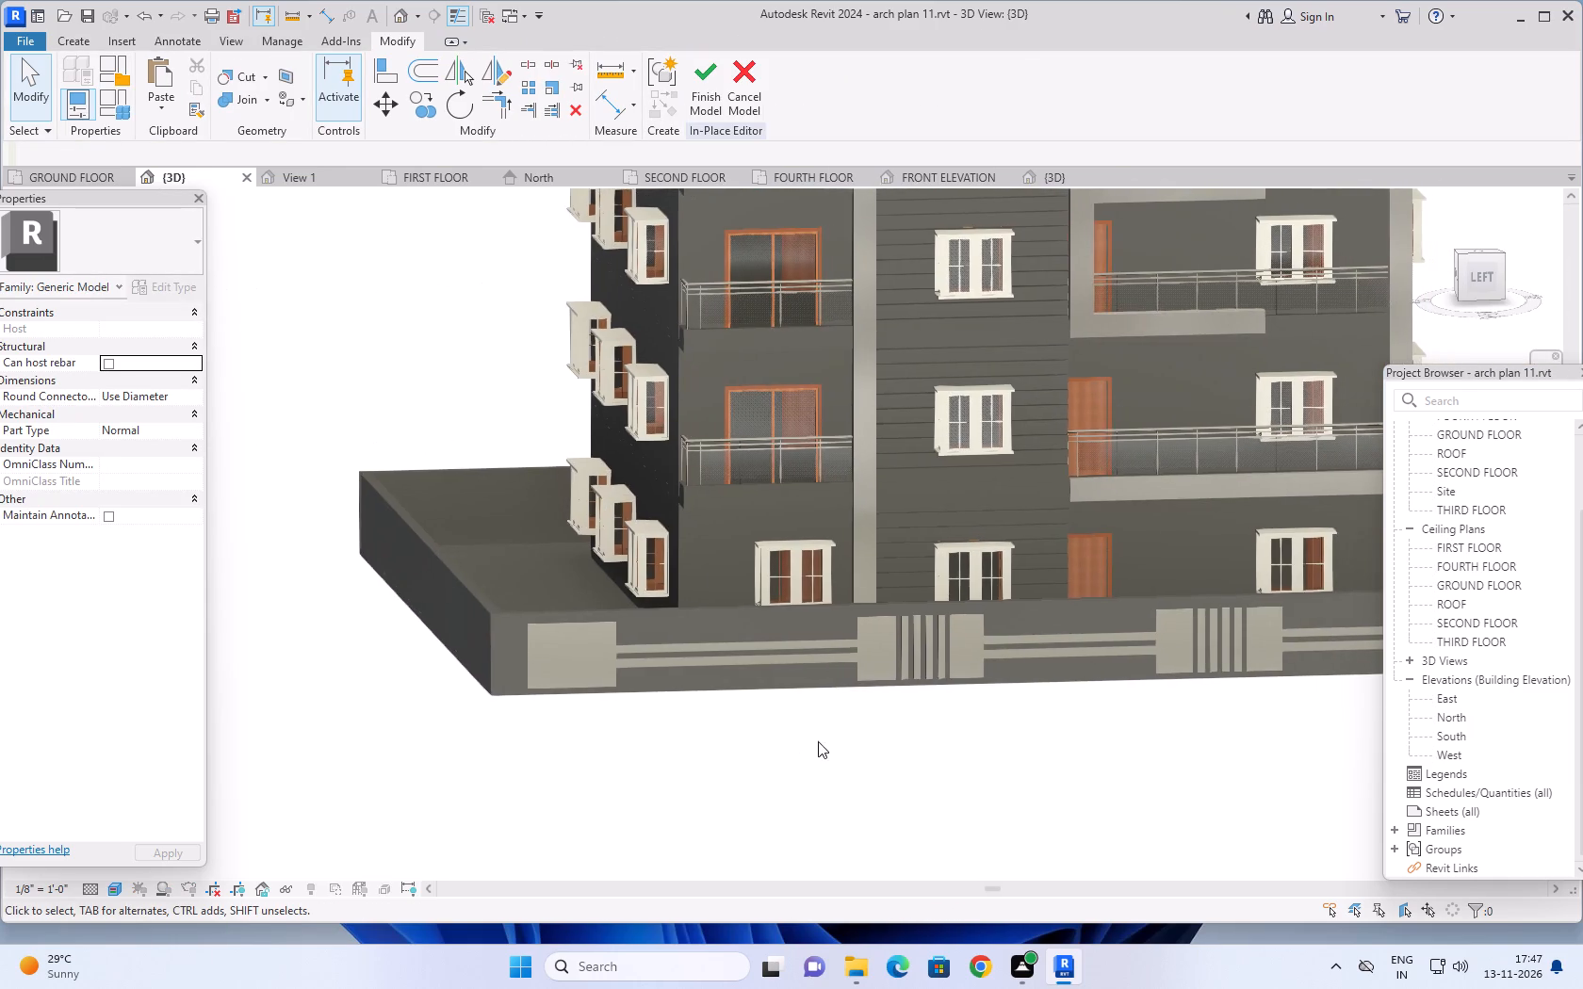
{"action": "scroll", "coordinate": [819, 741], "scroll_direction": "down", "scroll_amount": 3}
{"action": "middle_click_drag", "start_coordinate": [909, 755], "coordinate": [828, 776]}
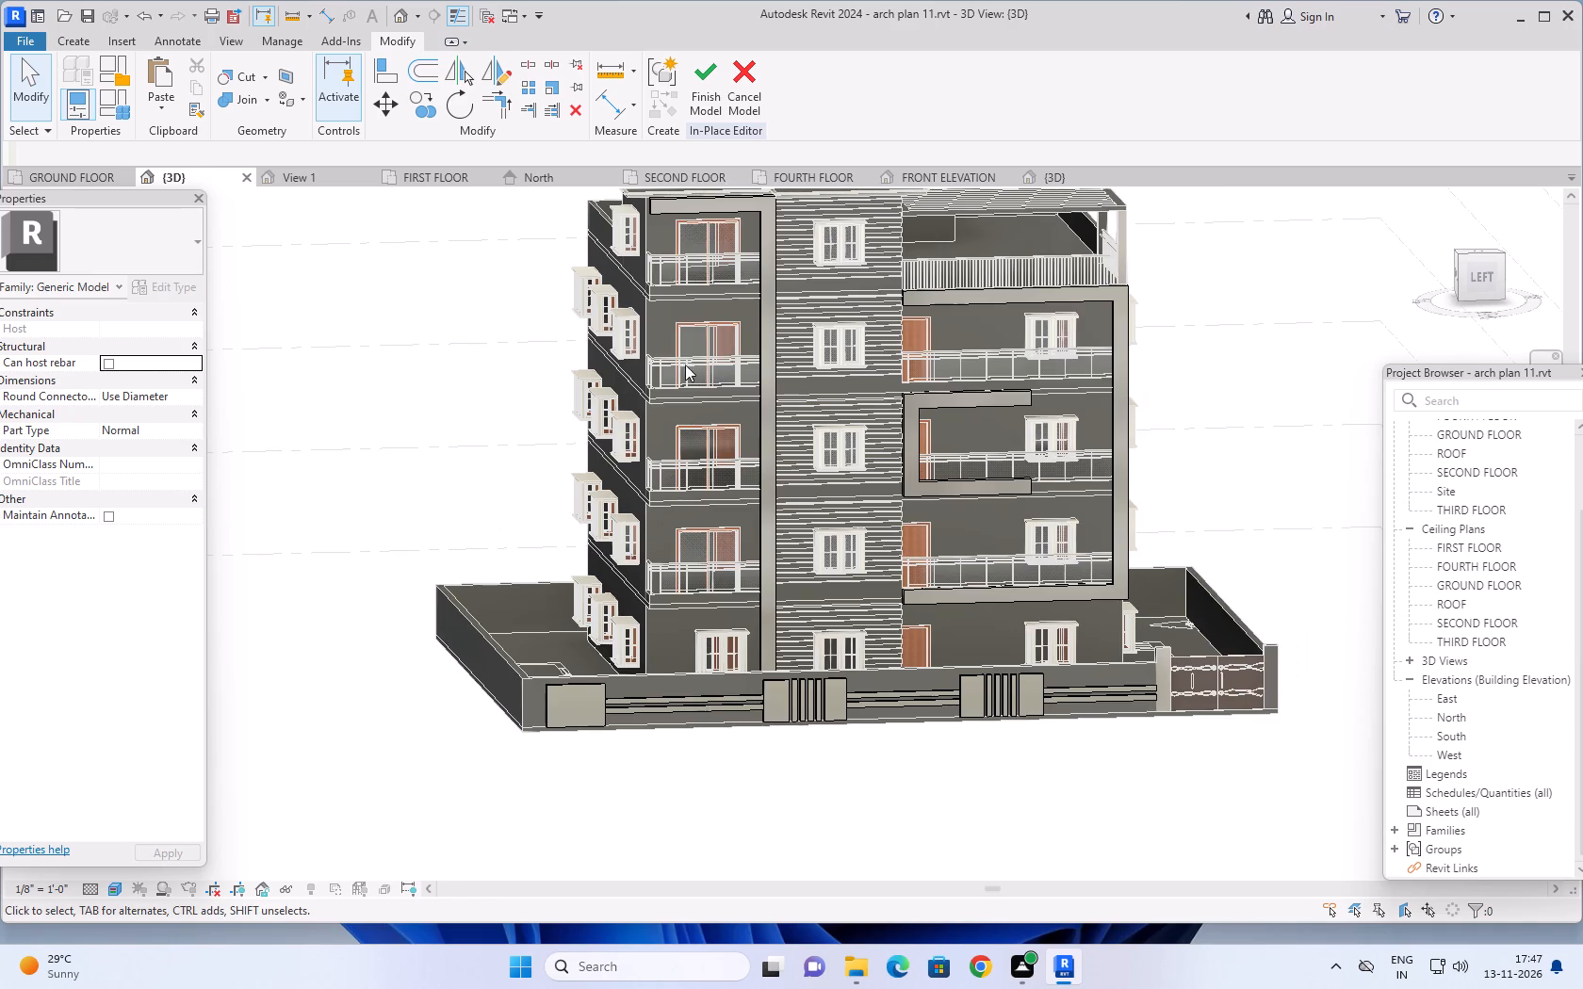
{"action": "left_click", "coordinate": [695, 89]}
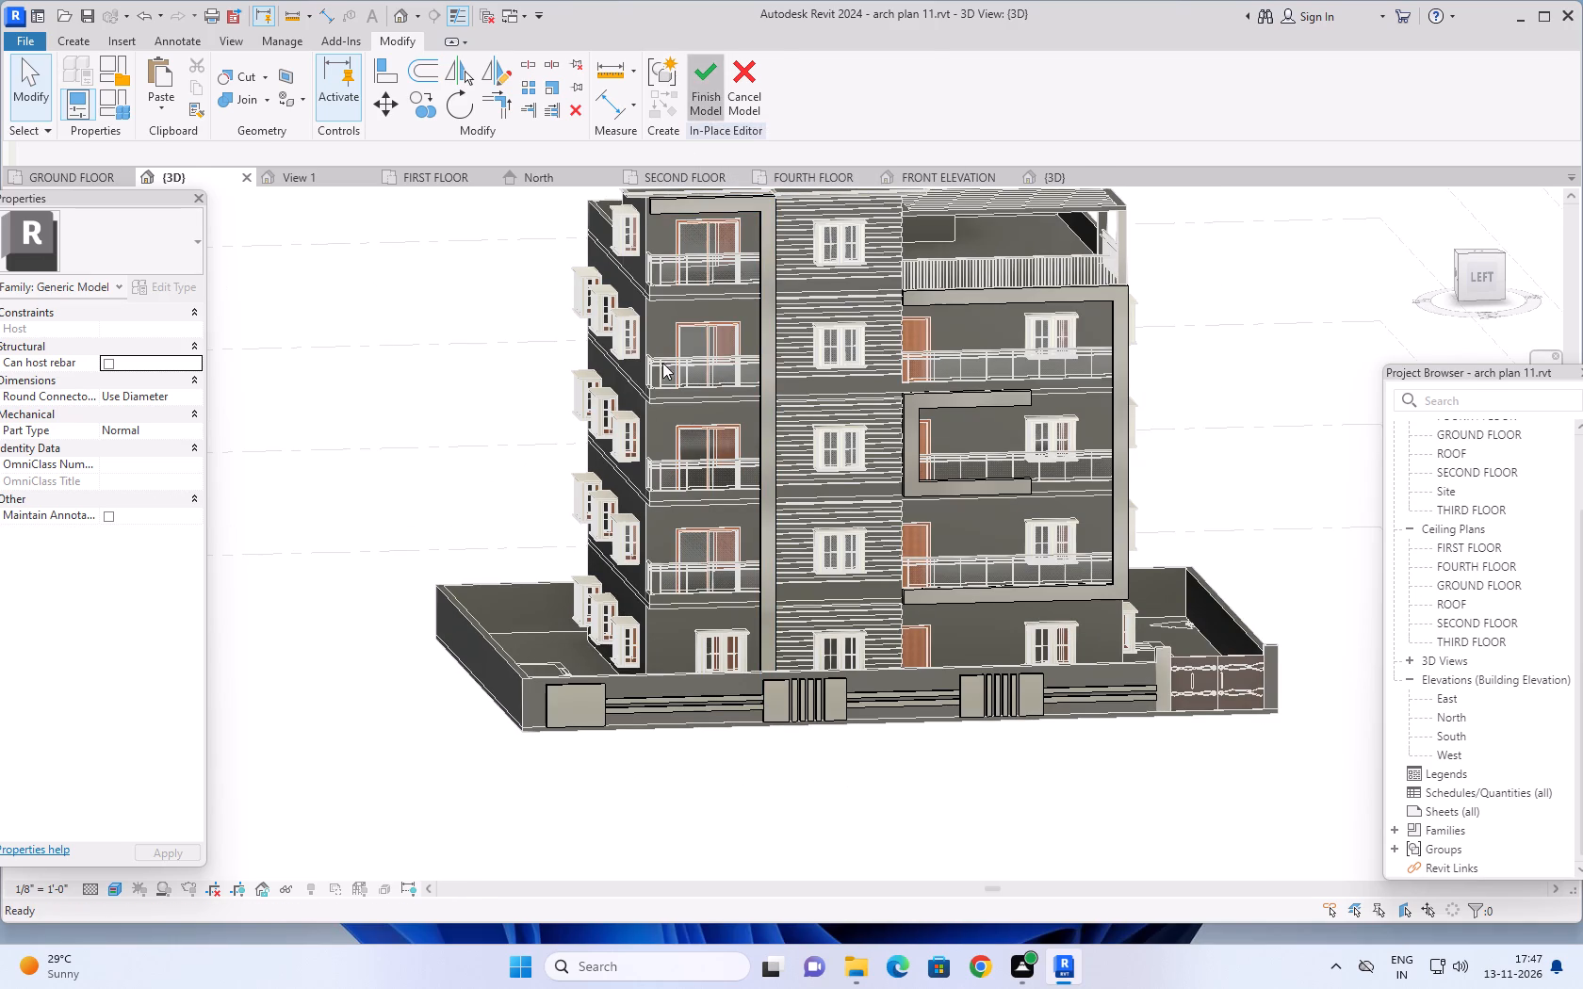
Examine the boundary wall's plain end panel, then the building's other outer walls round to the stair side in 3D.
{"action": "scroll", "coordinate": [570, 768], "scroll_direction": "up", "scroll_amount": 3}
{"action": "middle_click_drag", "start_coordinate": [629, 744], "coordinate": [773, 745]}
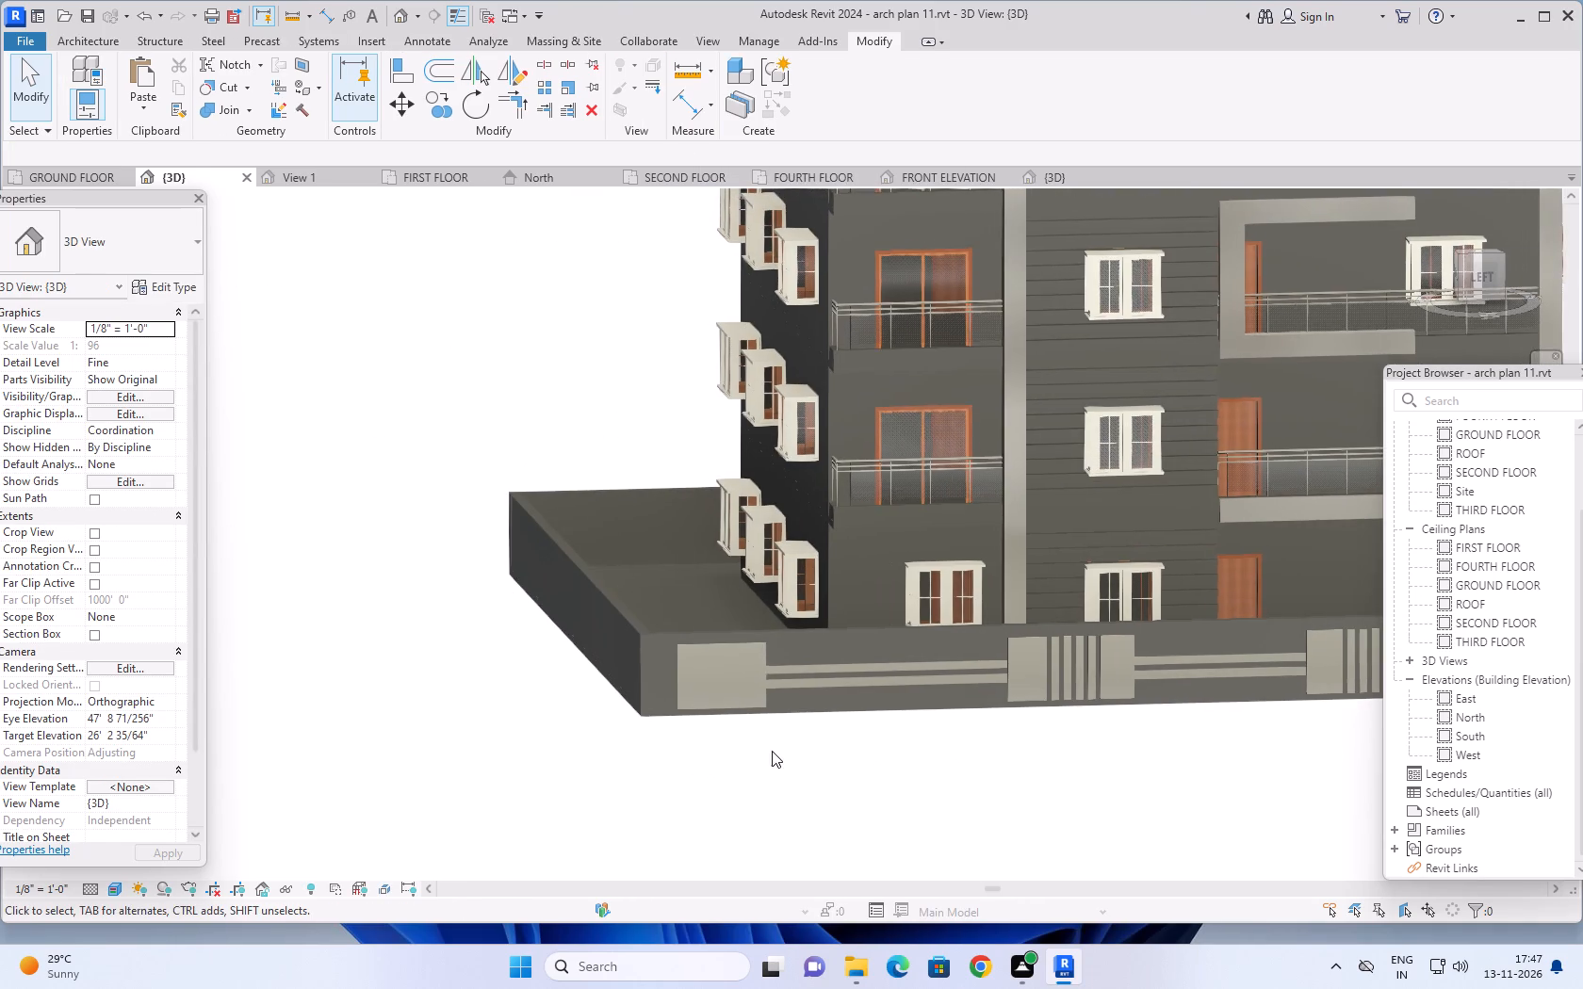
{"action": "middle_click_drag", "start_coordinate": [774, 762], "coordinate": [706, 736], "text": "shift"}
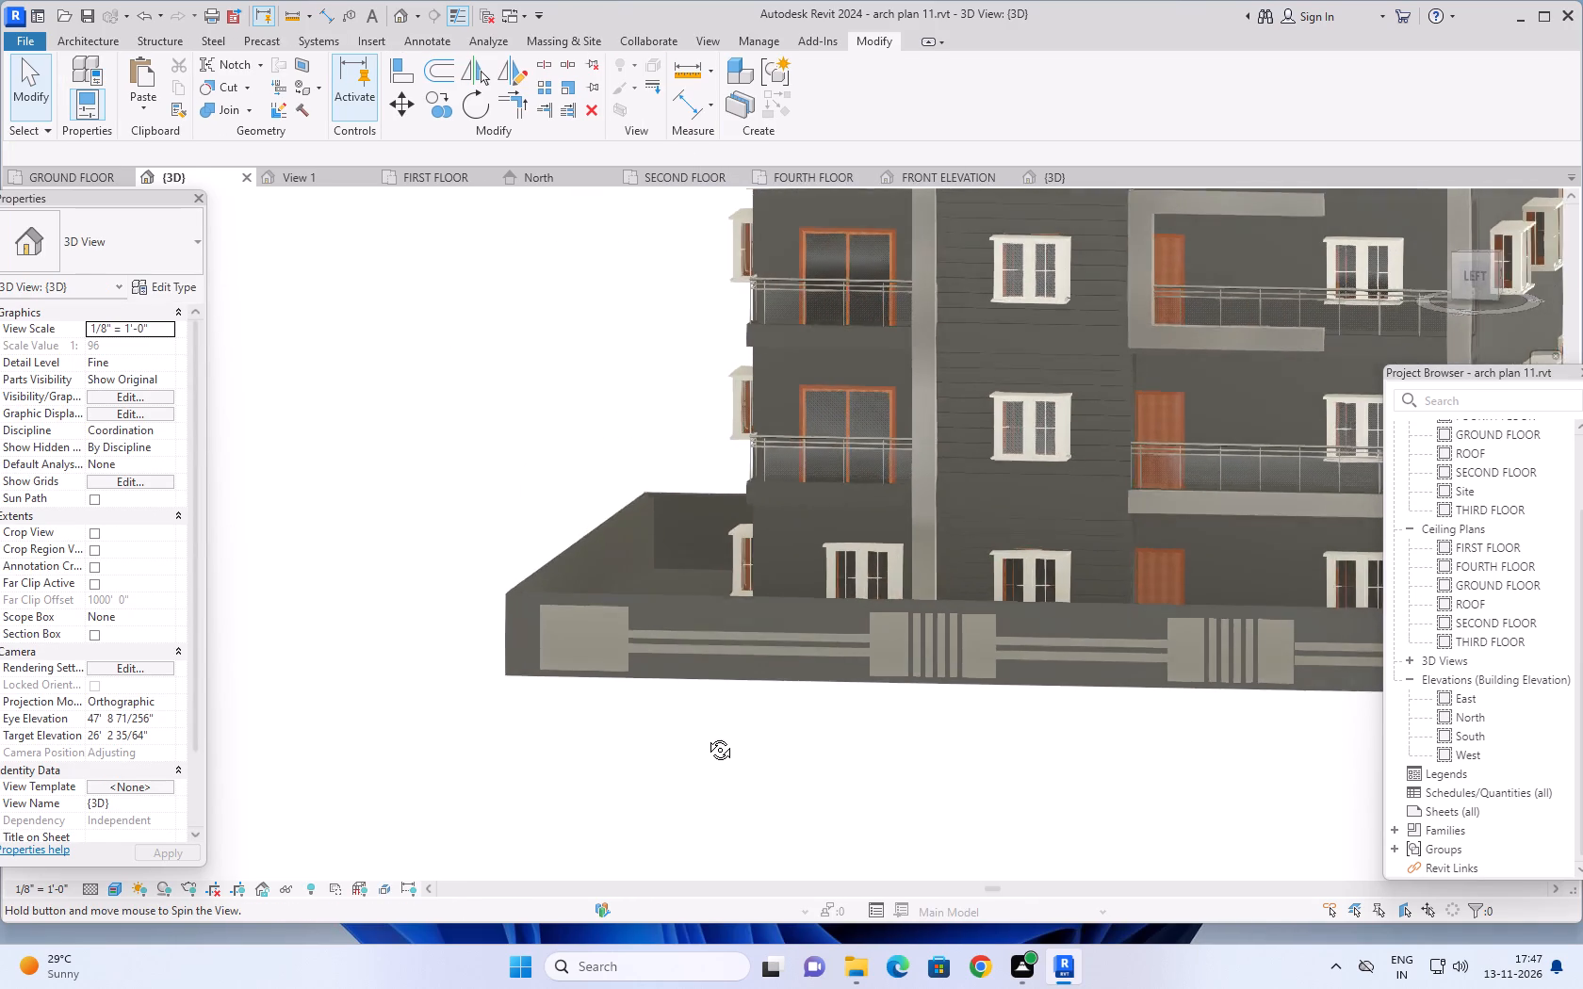
{"action": "middle_click_drag", "start_coordinate": [706, 736], "coordinate": [1178, 746], "text": "shift"}
{"action": "middle_click_drag", "start_coordinate": [877, 753], "coordinate": [982, 756], "text": "shift"}
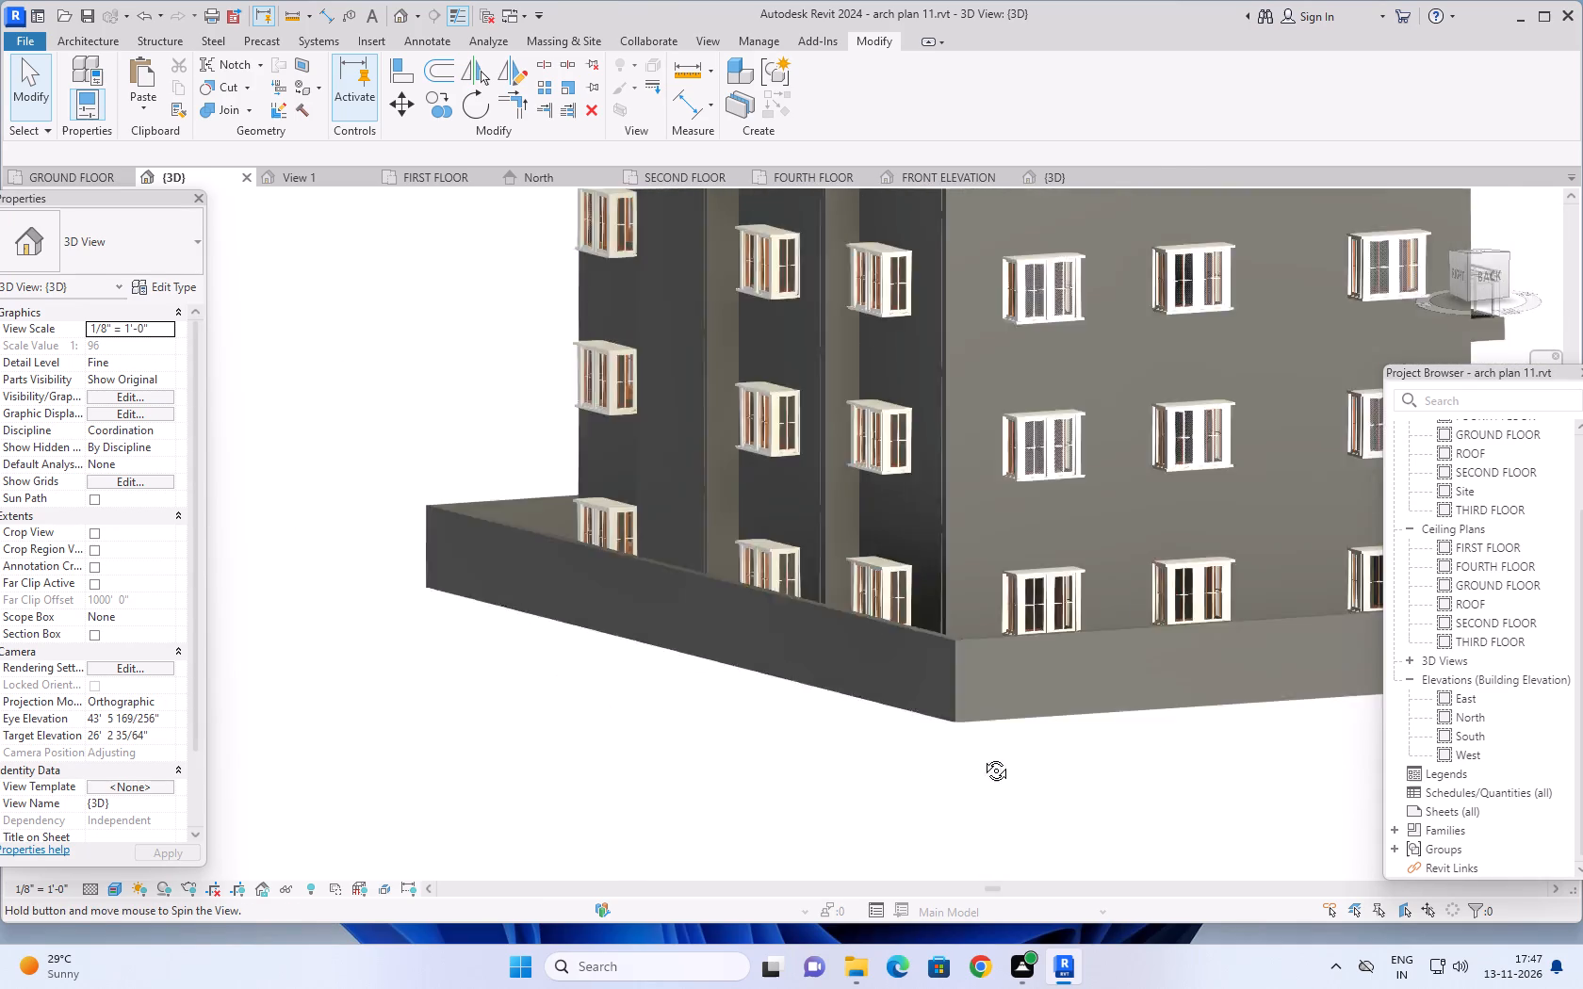
{"action": "middle_click_drag", "start_coordinate": [982, 756], "coordinate": [1109, 751], "text": "shift"}
{"action": "scroll", "coordinate": [1104, 754], "scroll_direction": "down", "scroll_amount": 3}
{"action": "middle_click_drag", "start_coordinate": [1103, 755], "coordinate": [1069, 738]}
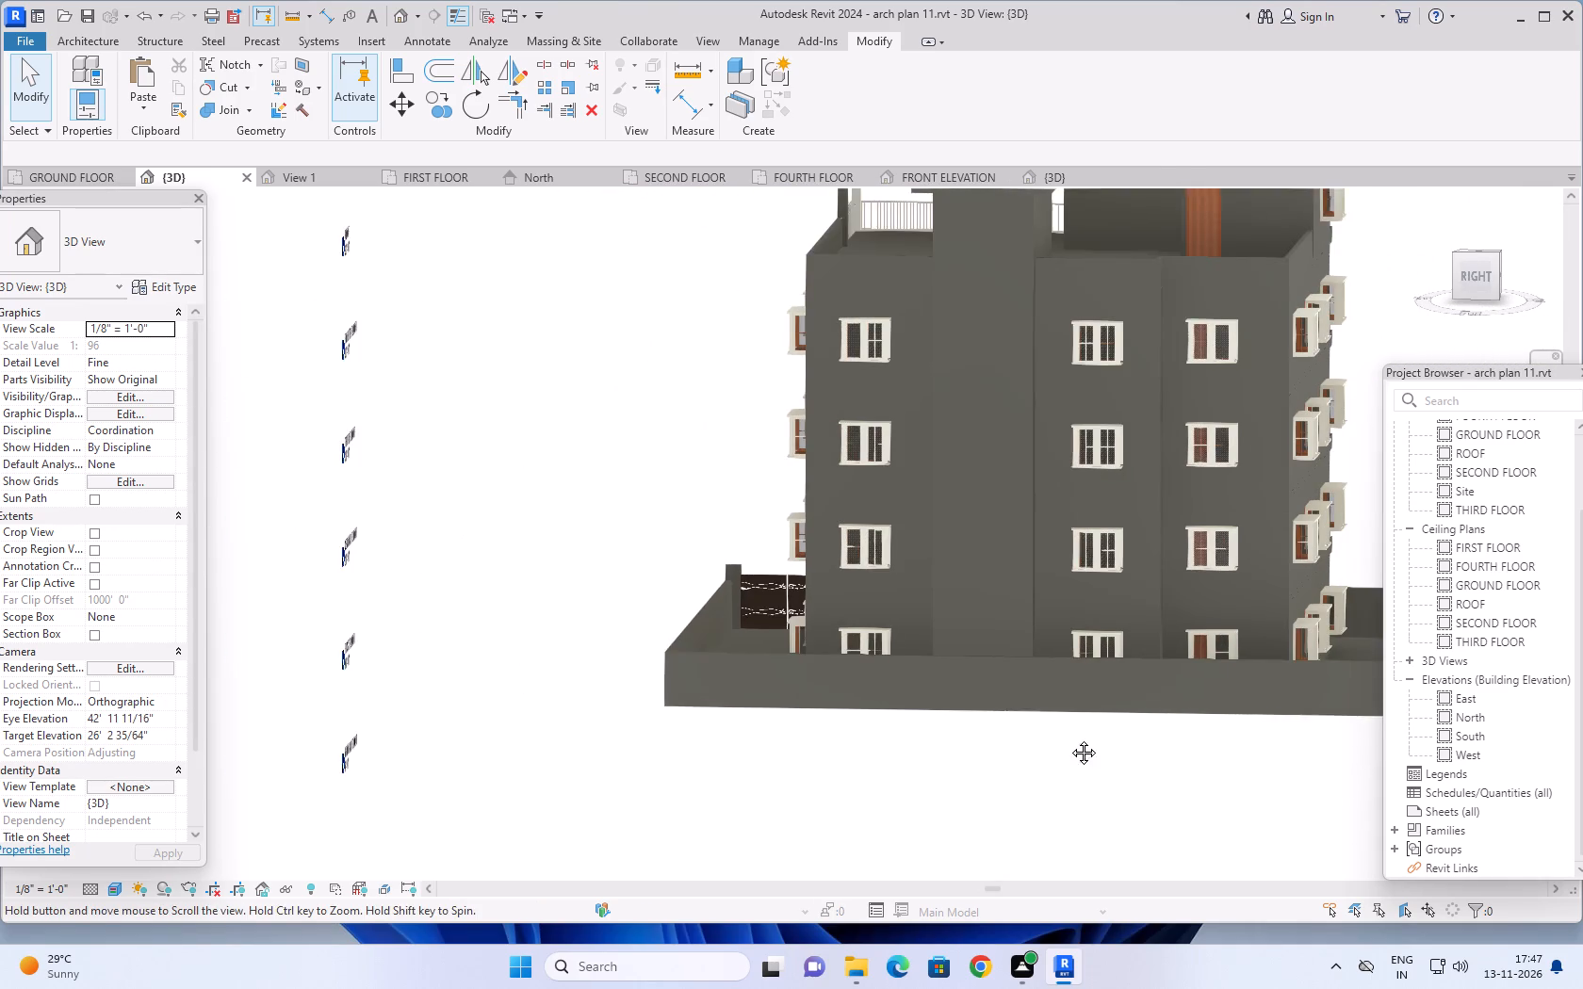
{"action": "middle_click_drag", "start_coordinate": [1069, 738], "coordinate": [994, 694]}
{"action": "scroll", "coordinate": [997, 715], "scroll_direction": "down", "scroll_amount": 2}
{"action": "middle_click_drag", "start_coordinate": [1019, 740], "coordinate": [1038, 785], "text": "shift"}
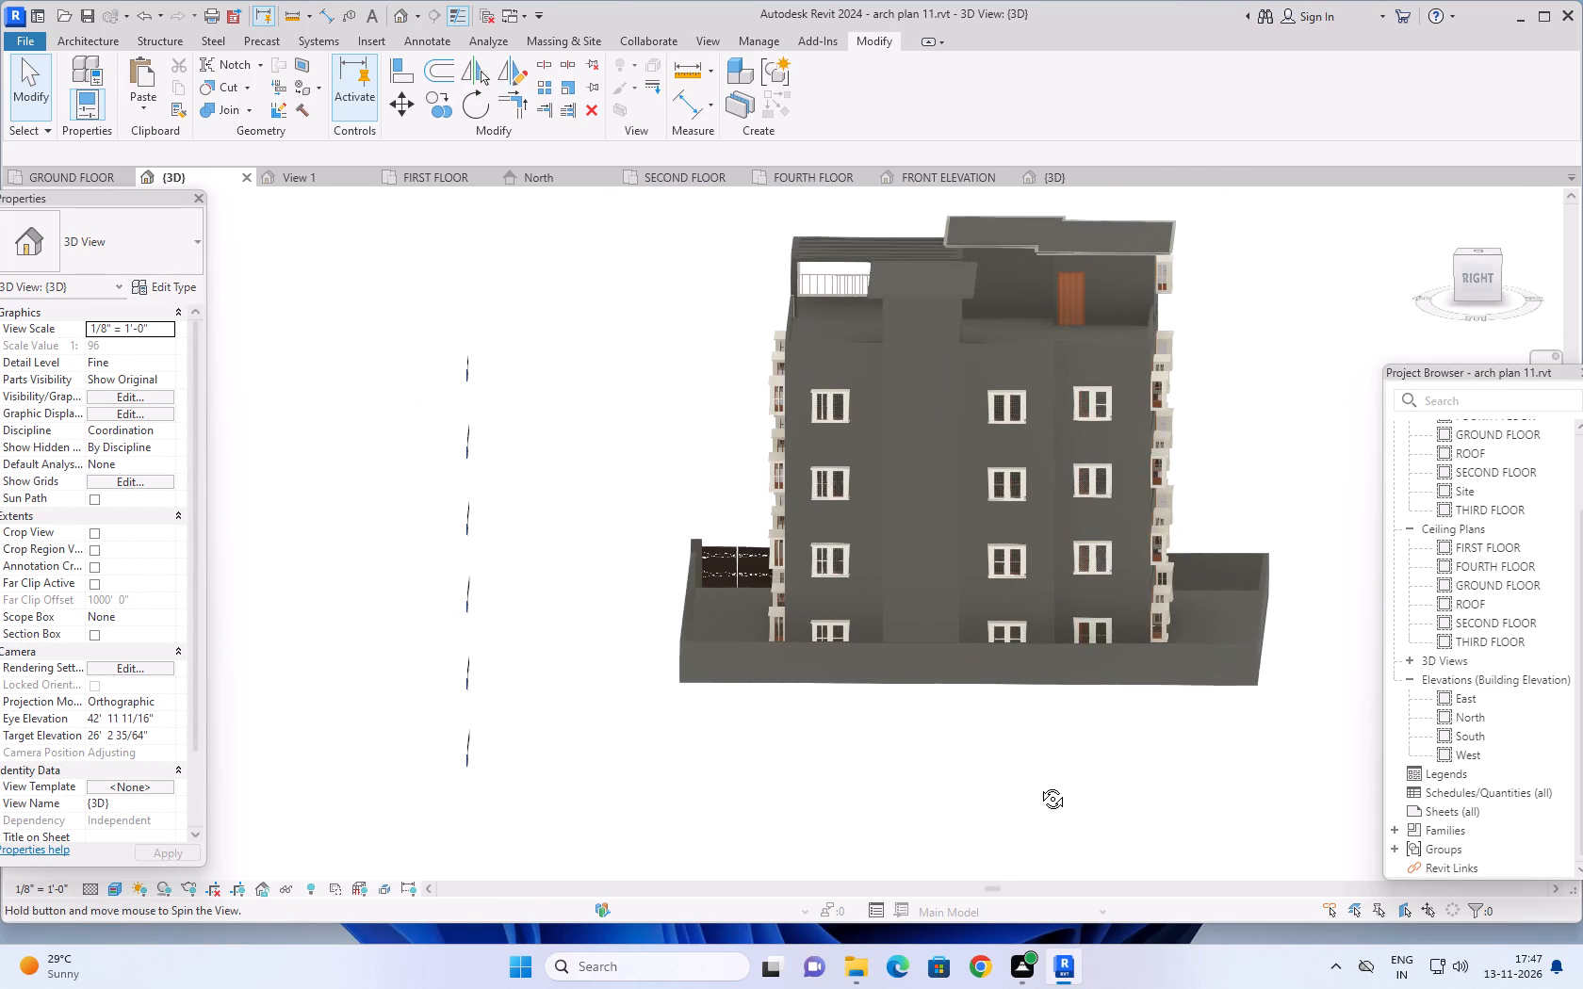
{"action": "middle_click_drag", "start_coordinate": [1038, 785], "coordinate": [1040, 787], "text": "shift"}
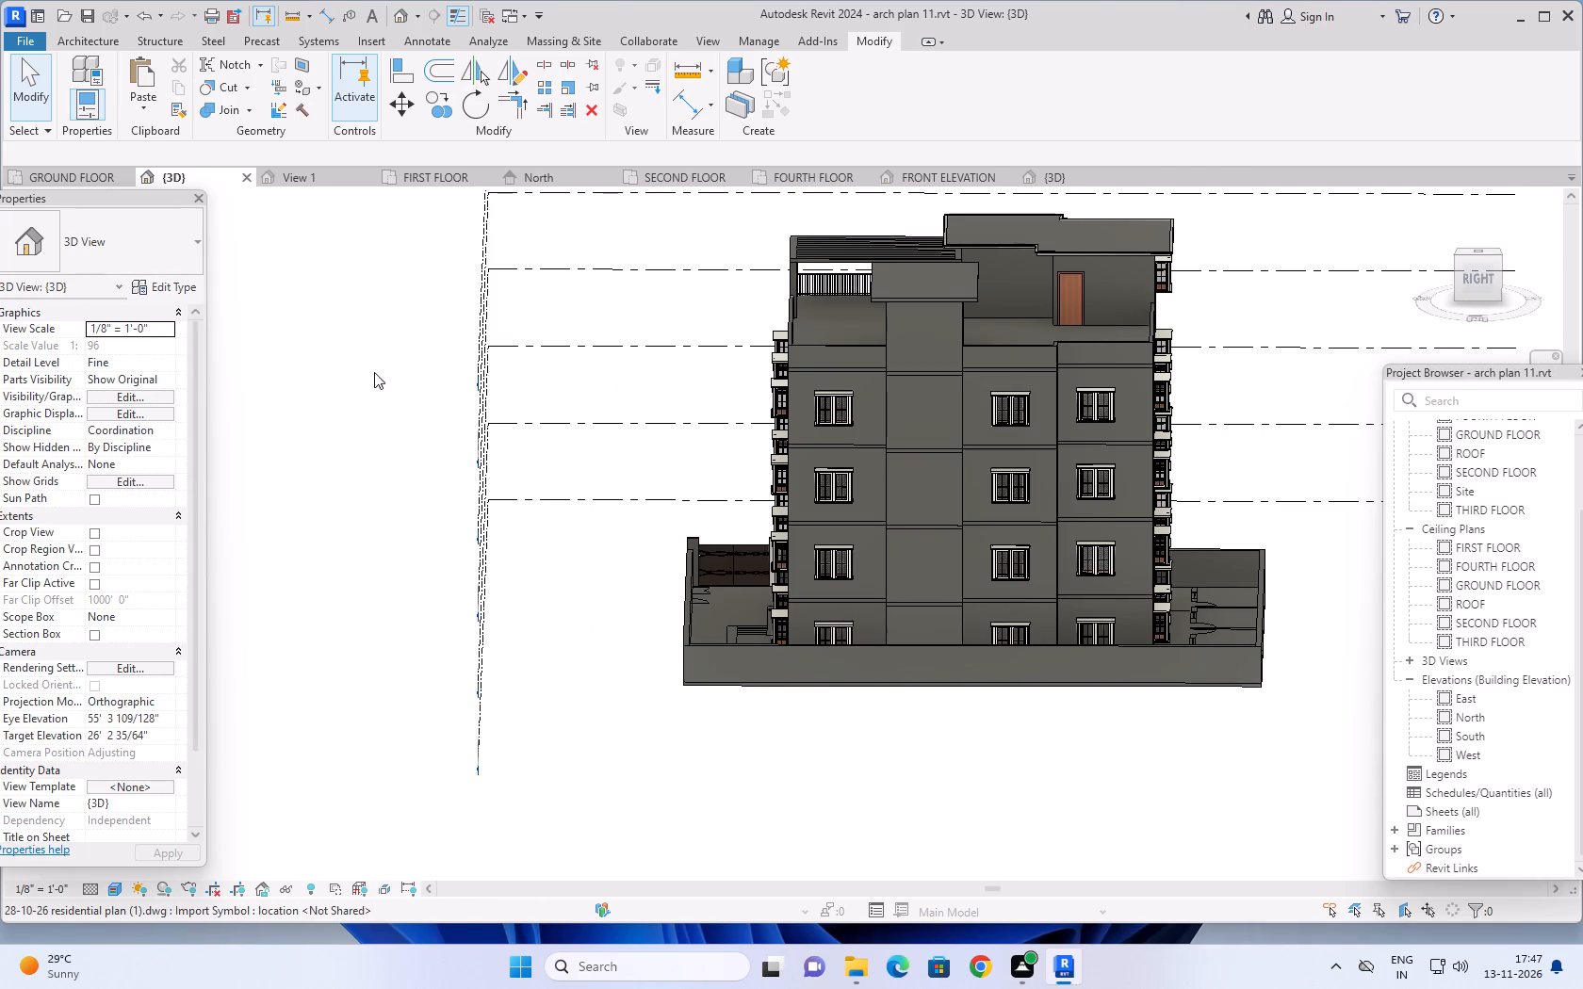
{"action": "key", "text": "Escape"}
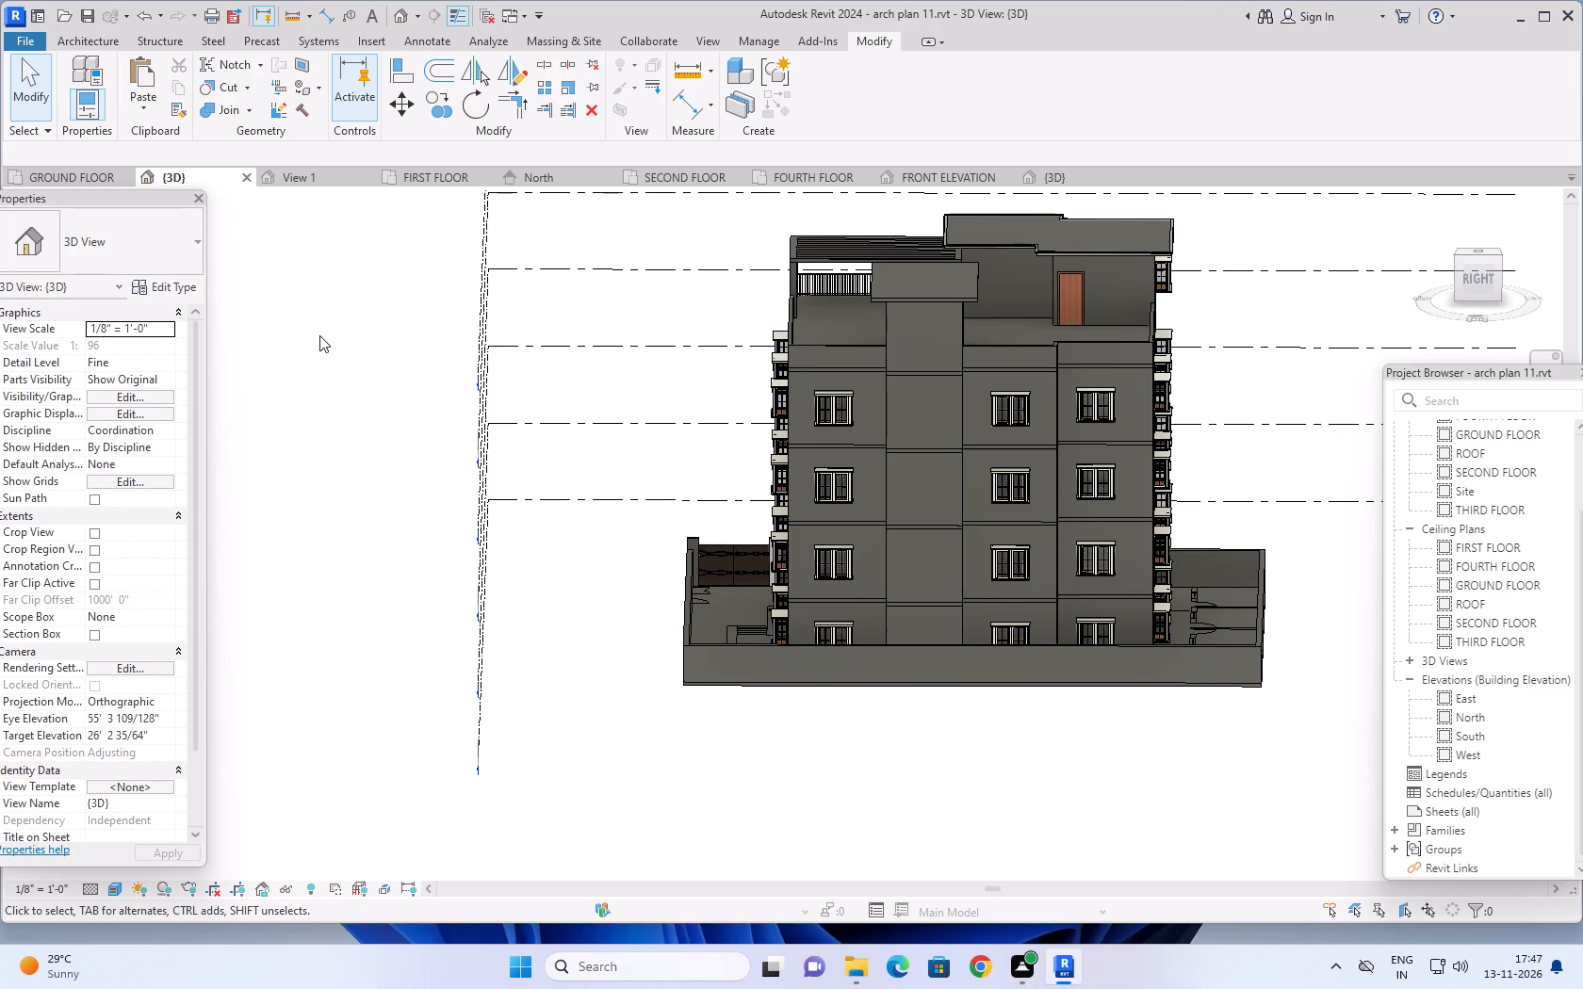
{"action": "key", "text": "Escape"}
{"action": "key", "text": "Escape"}
Examine the ground floor plan from the verandah to the rear rooms, focusing on the staircase and its landing.
{"action": "left_click", "coordinate": [63, 182]}
{"action": "scroll", "coordinate": [910, 621], "scroll_direction": "down", "scroll_amount": 6}
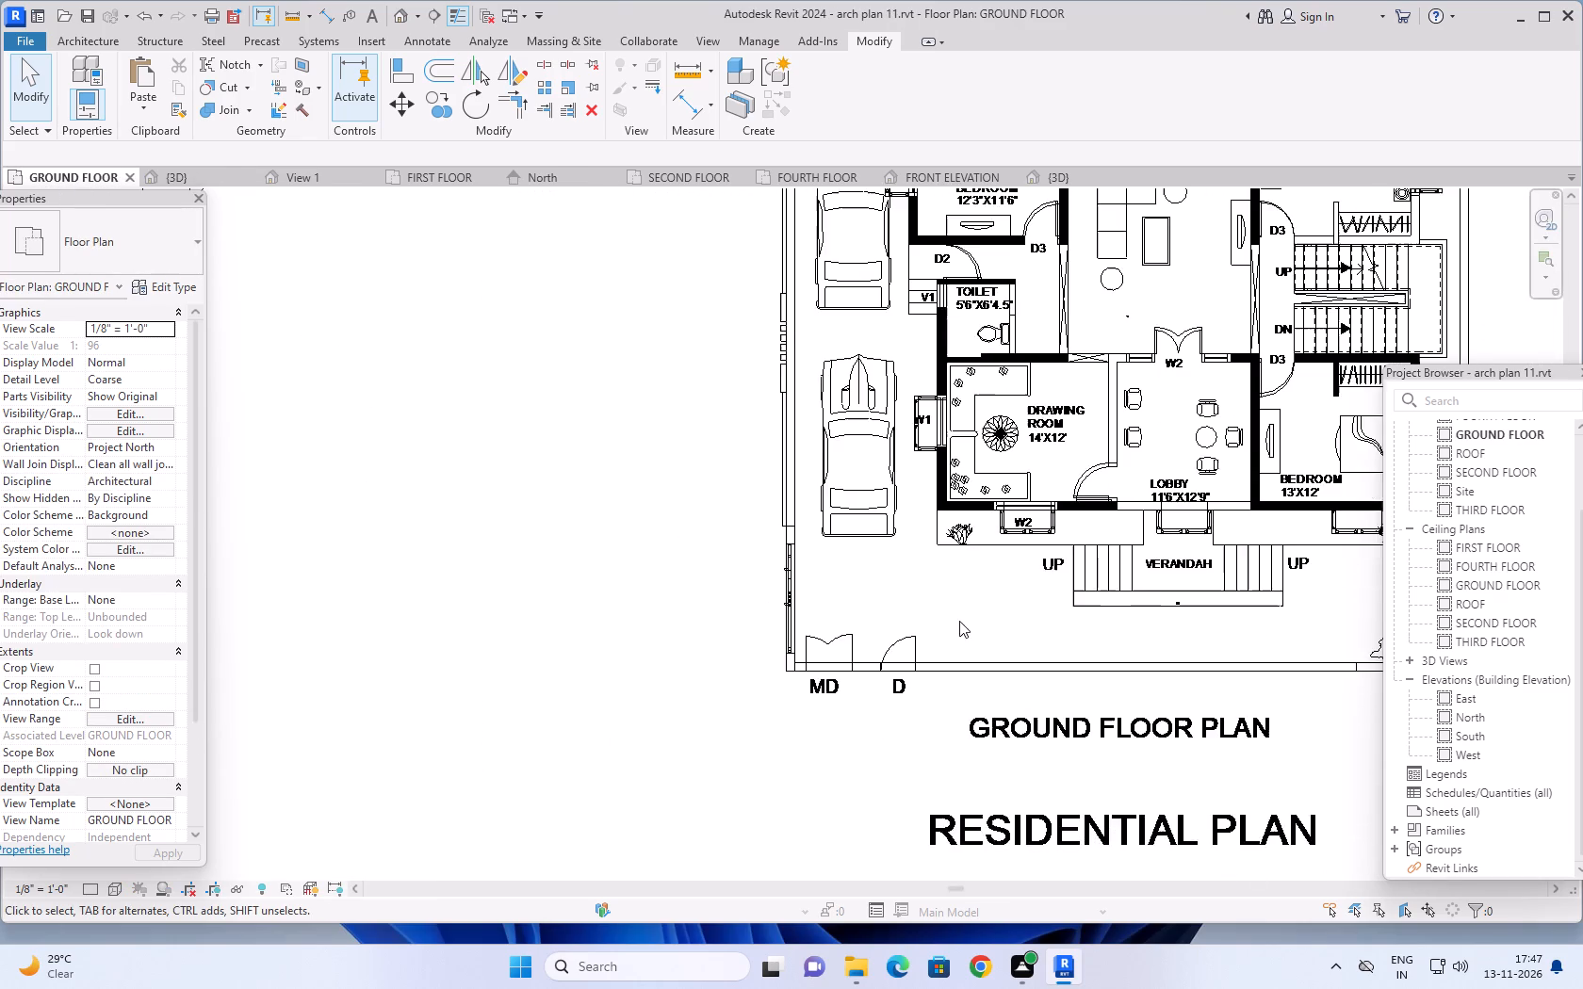
{"action": "middle_click_drag", "start_coordinate": [959, 621], "coordinate": [677, 667]}
{"action": "middle_click_drag", "start_coordinate": [1238, 341], "coordinate": [1183, 438]}
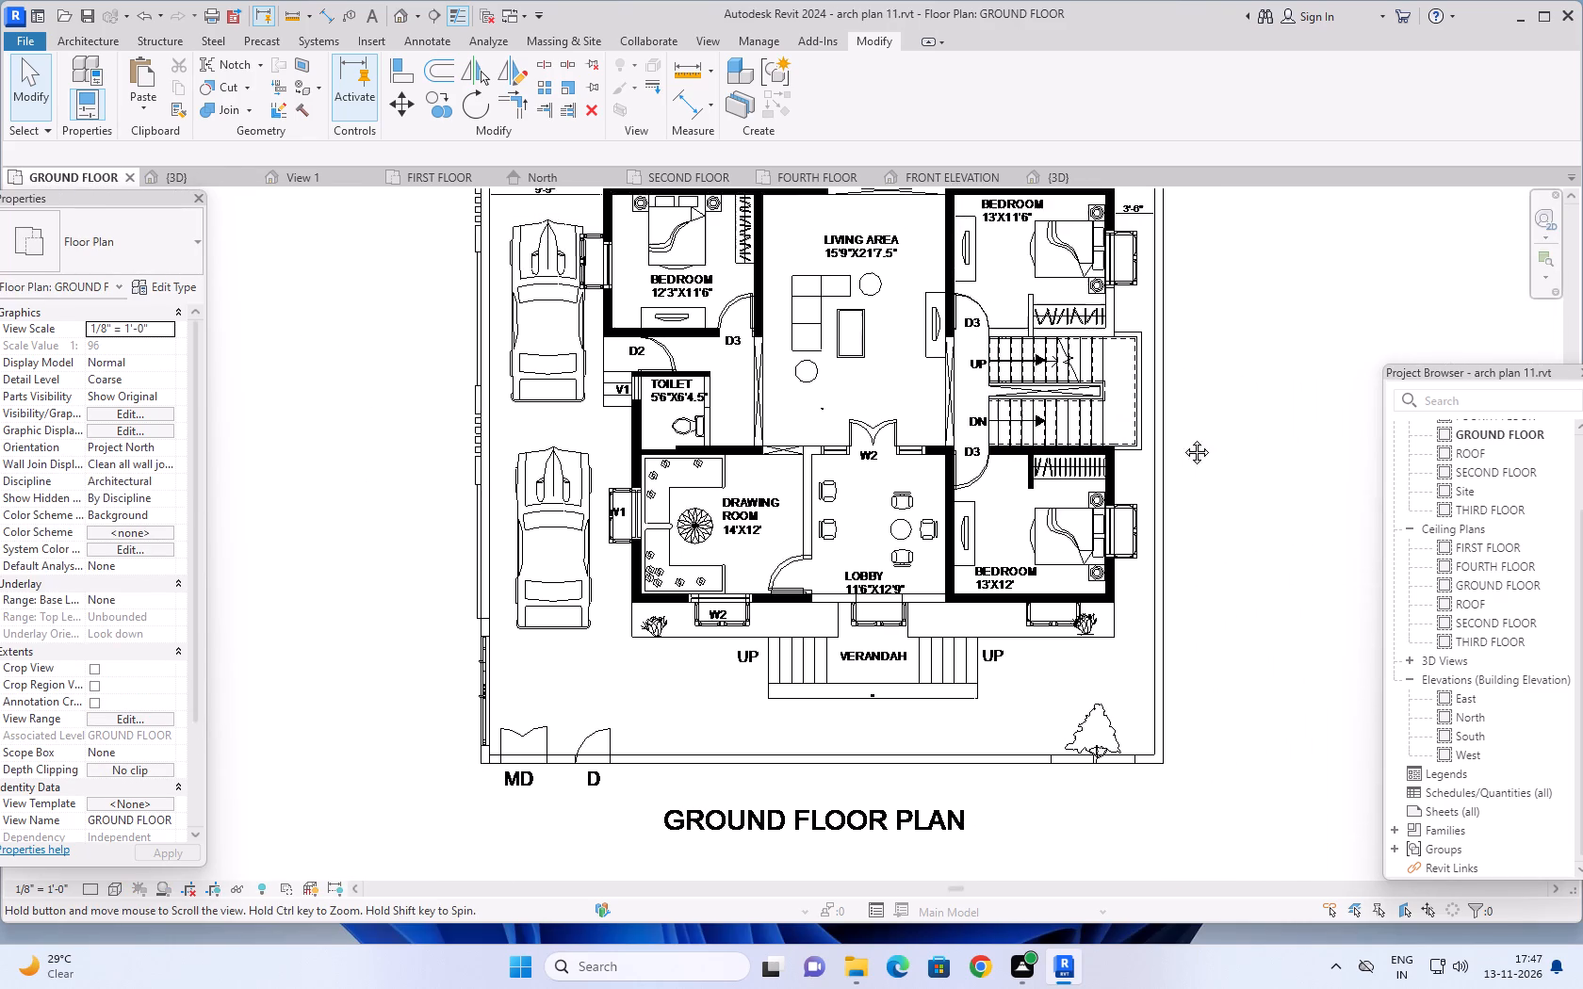
{"action": "middle_click_drag", "start_coordinate": [1183, 438], "coordinate": [1079, 615]}
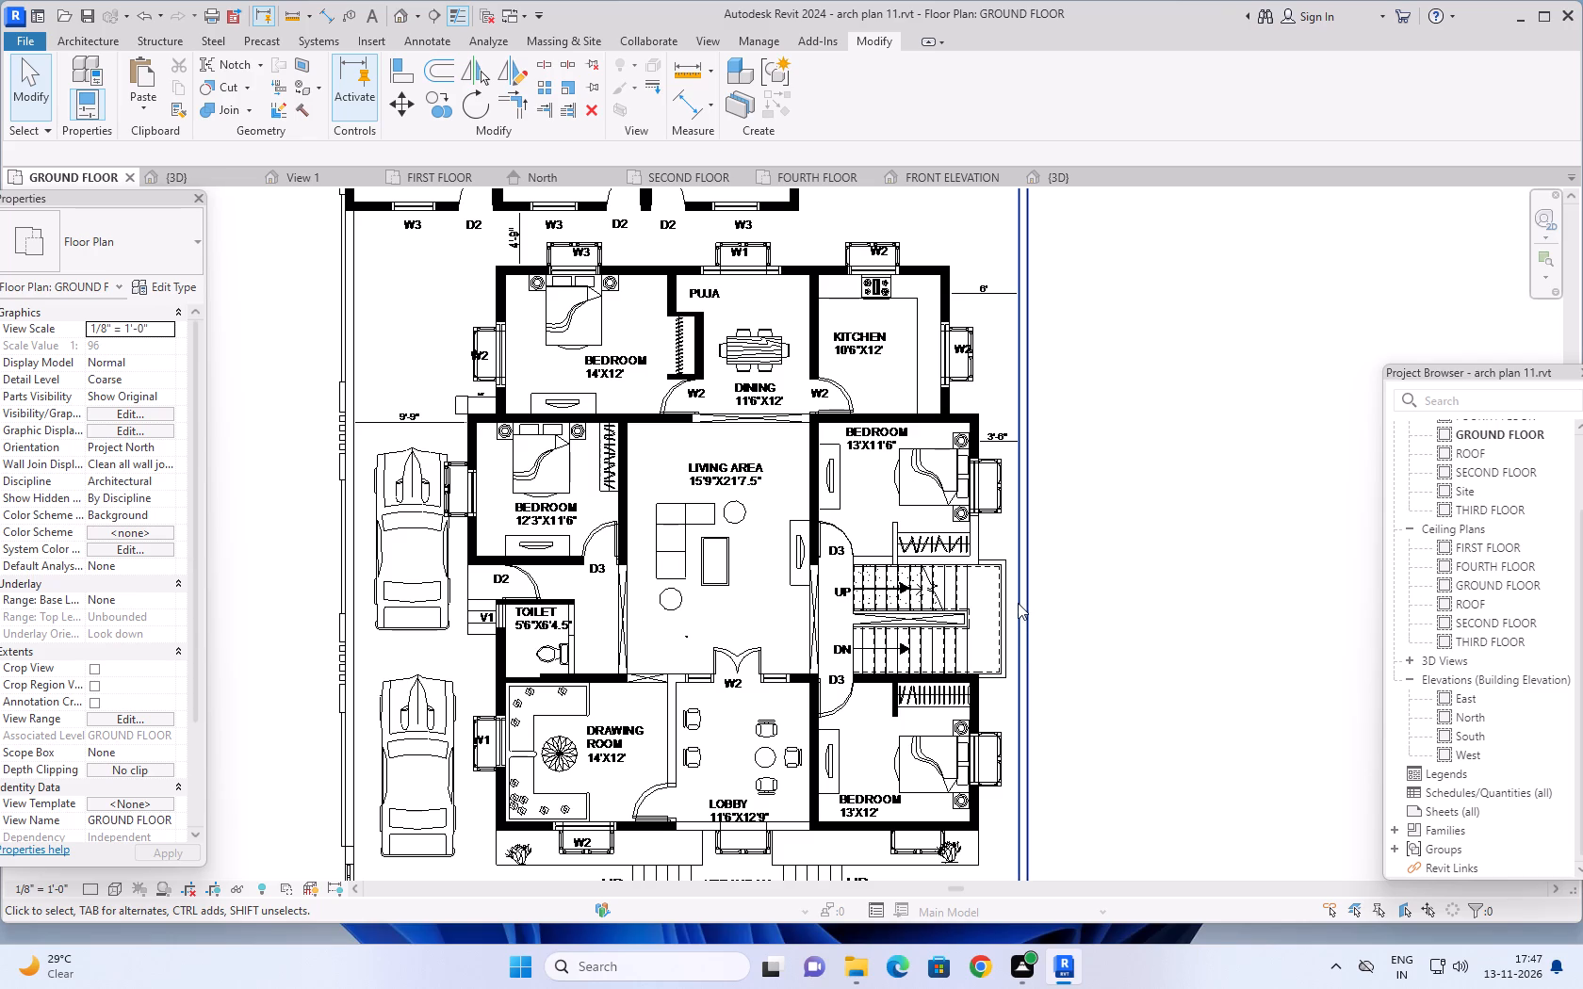
{"action": "scroll", "coordinate": [999, 605], "scroll_direction": "up", "scroll_amount": 7}
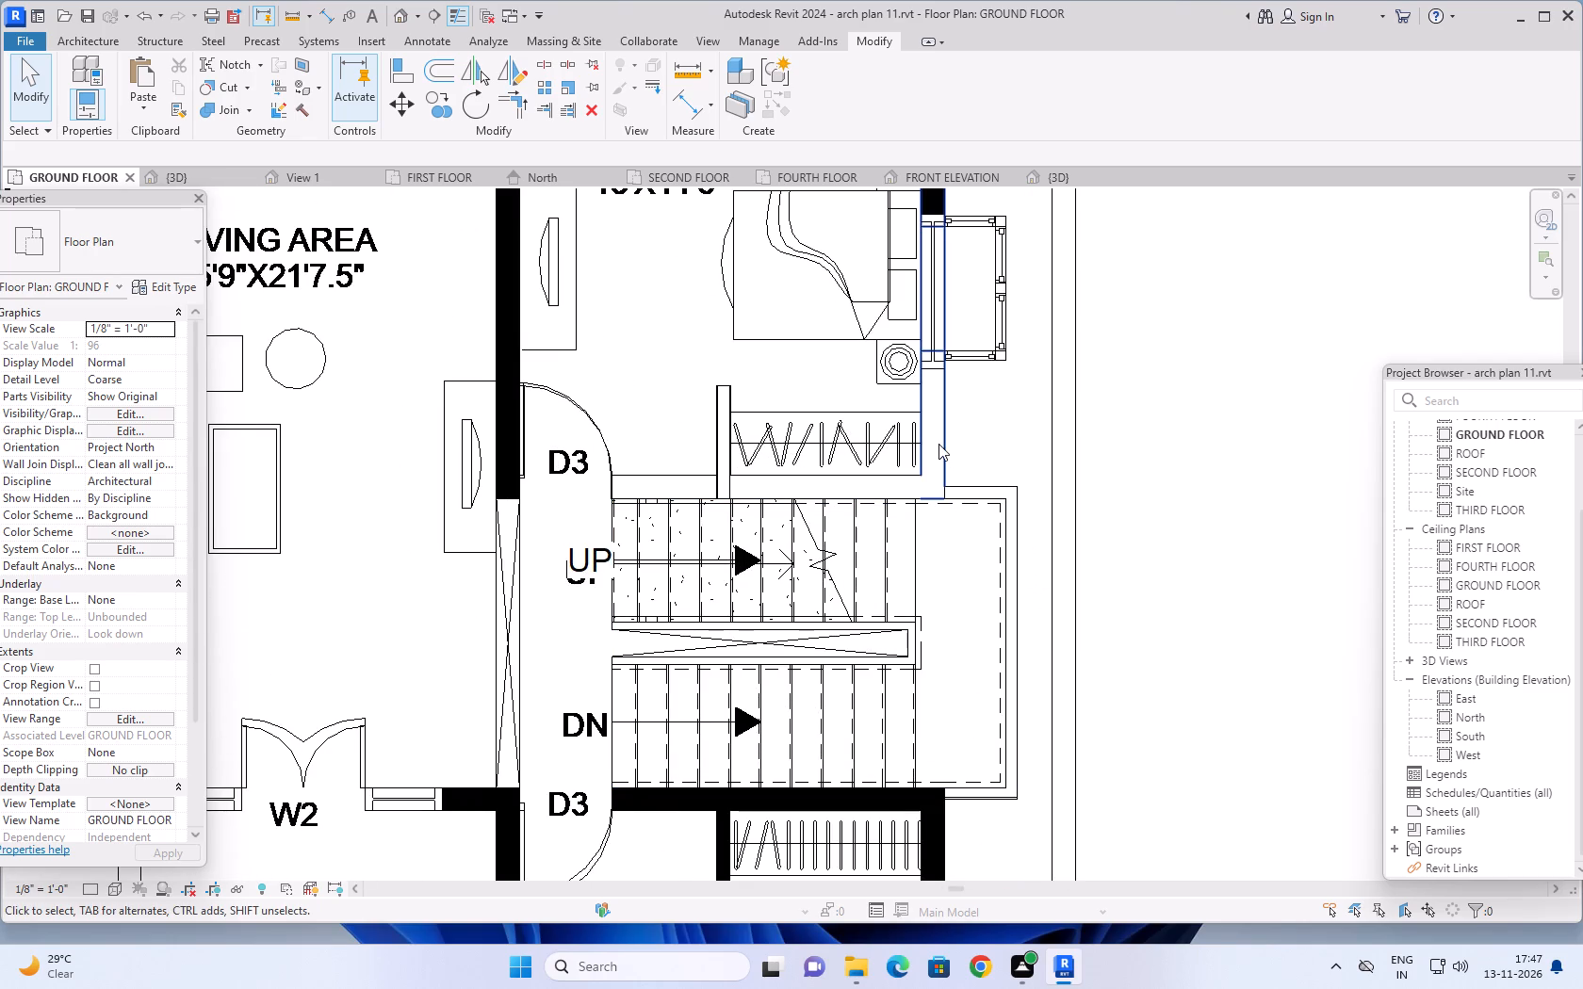
{"action": "scroll", "coordinate": [987, 486], "scroll_direction": "down", "scroll_amount": 3}
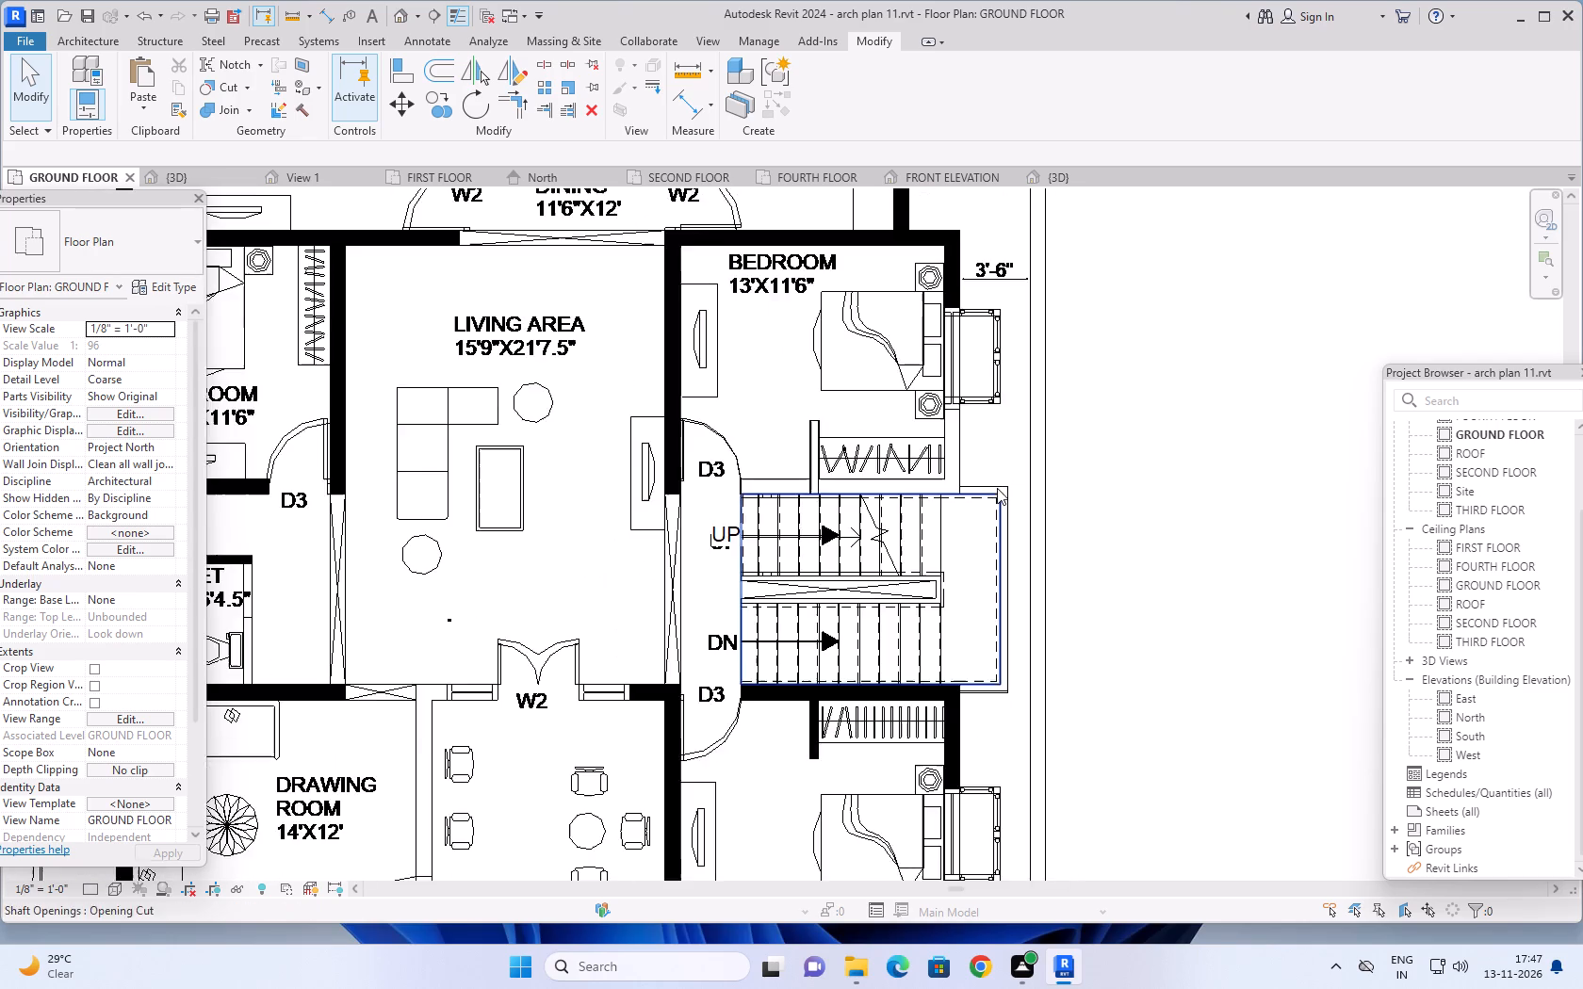
{"action": "scroll", "coordinate": [998, 487], "scroll_direction": "down", "scroll_amount": 9}
{"action": "middle_click_drag", "start_coordinate": [1088, 508], "coordinate": [1053, 519]}
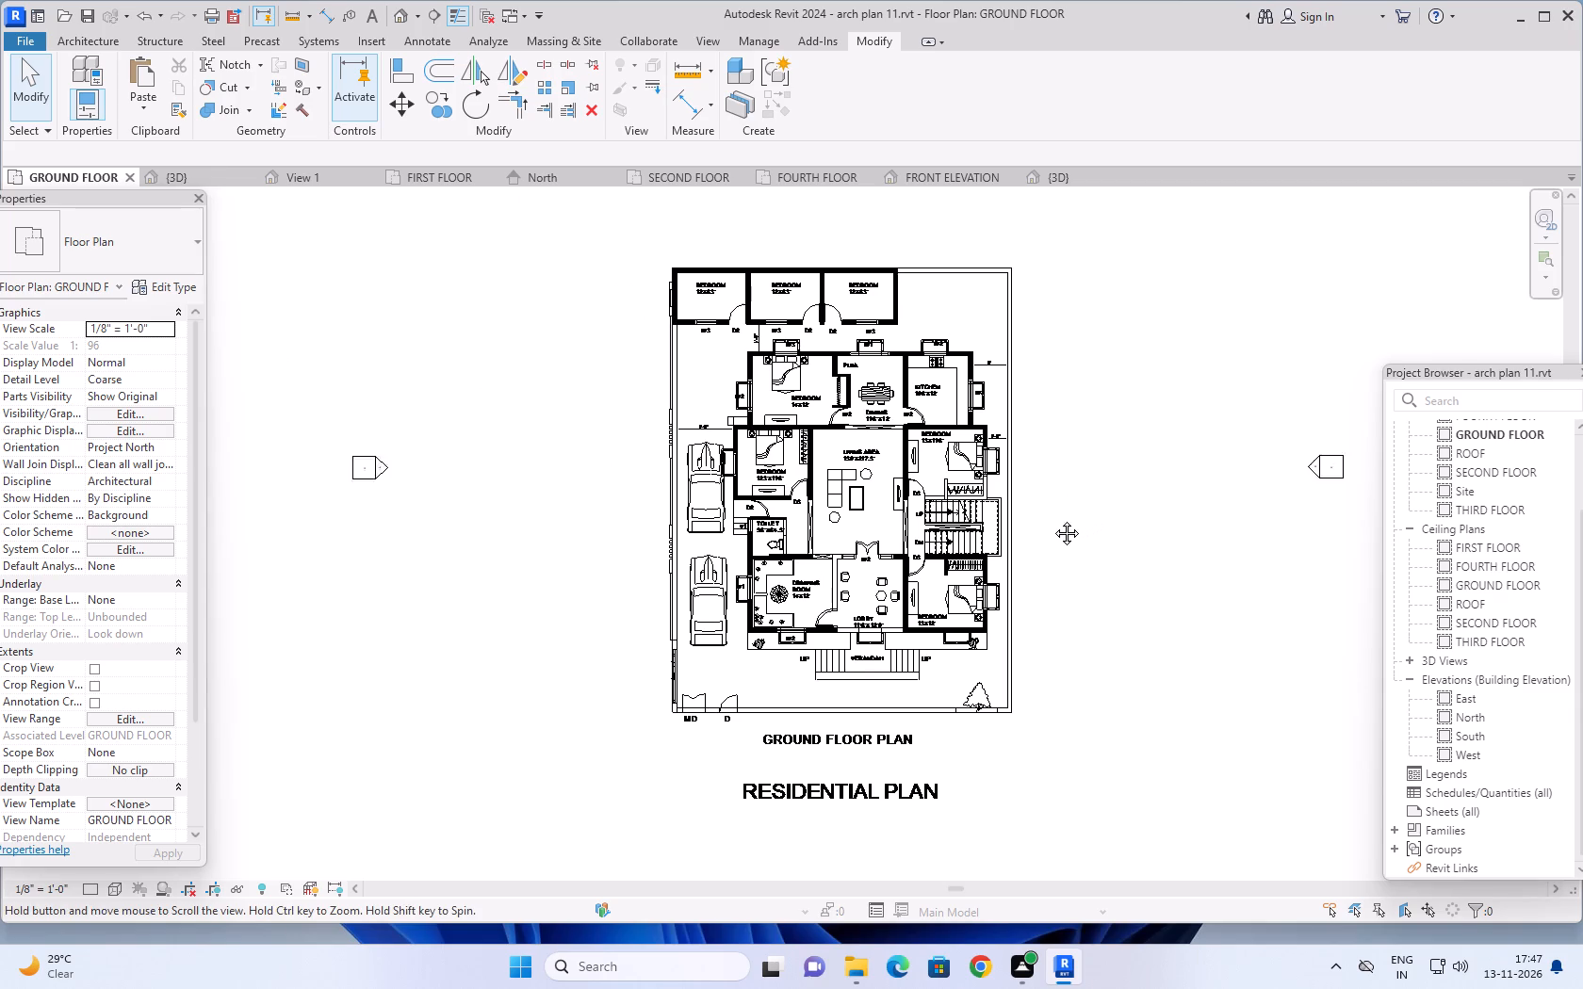
{"action": "middle_click_drag", "start_coordinate": [1053, 519], "coordinate": [1042, 522]}
{"action": "scroll", "coordinate": [981, 556], "scroll_direction": "up", "scroll_amount": 12}
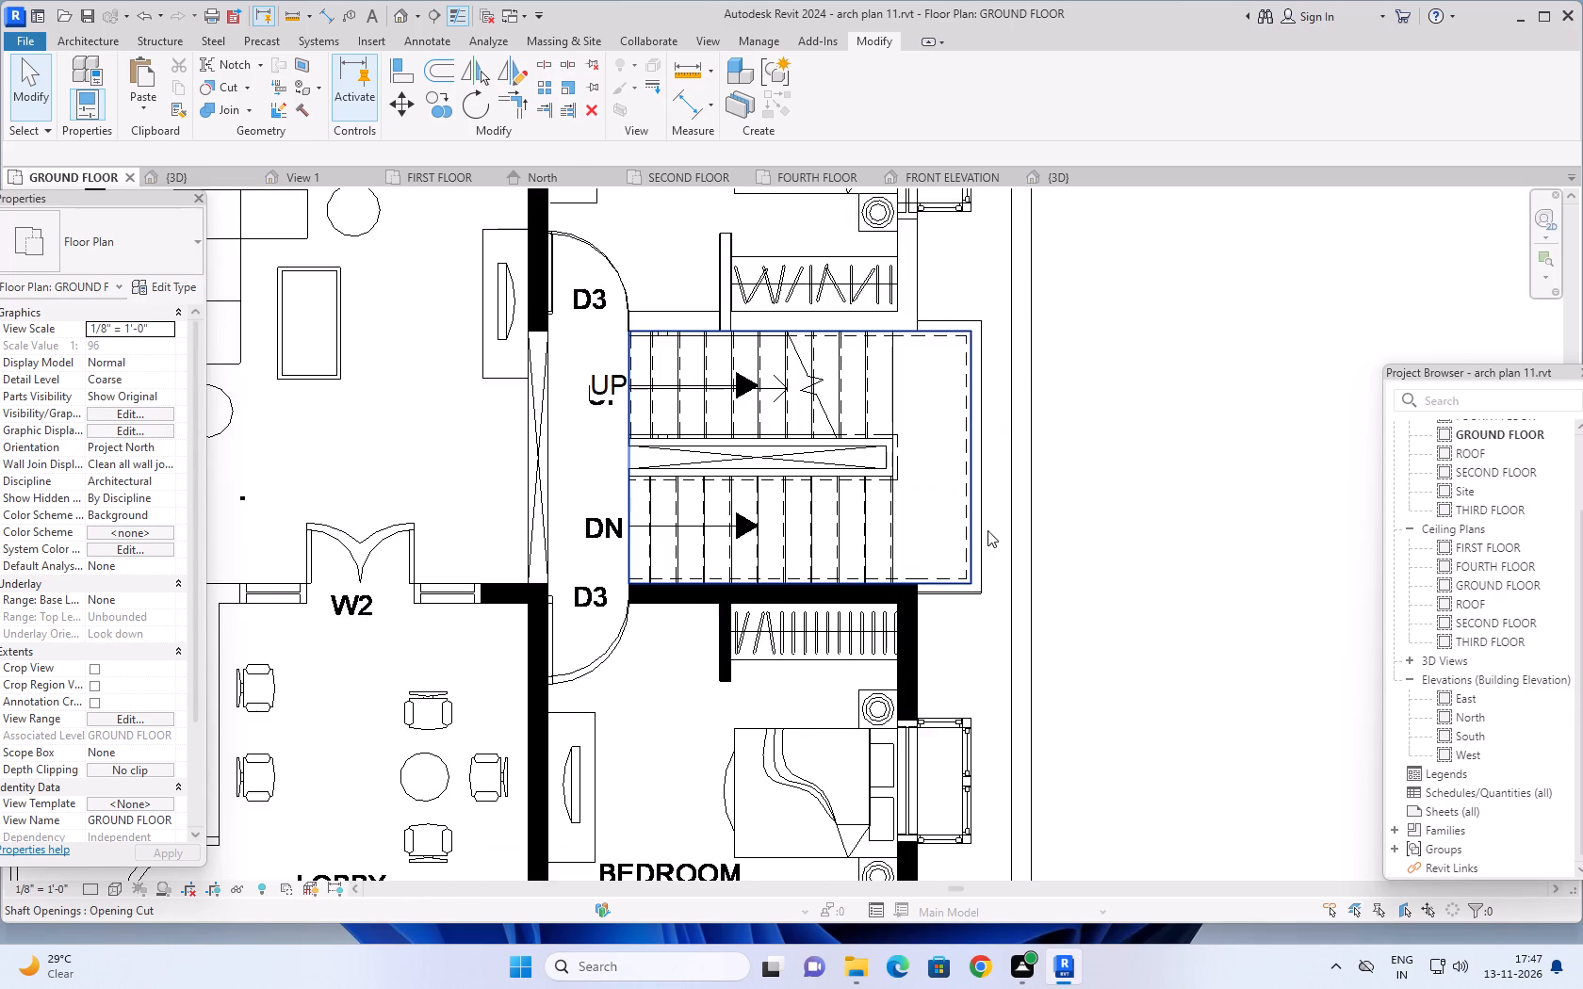
Inspect the wall closing the stair landing's outer side on the ground floor plan.
{"action": "left_click", "coordinate": [981, 518]}
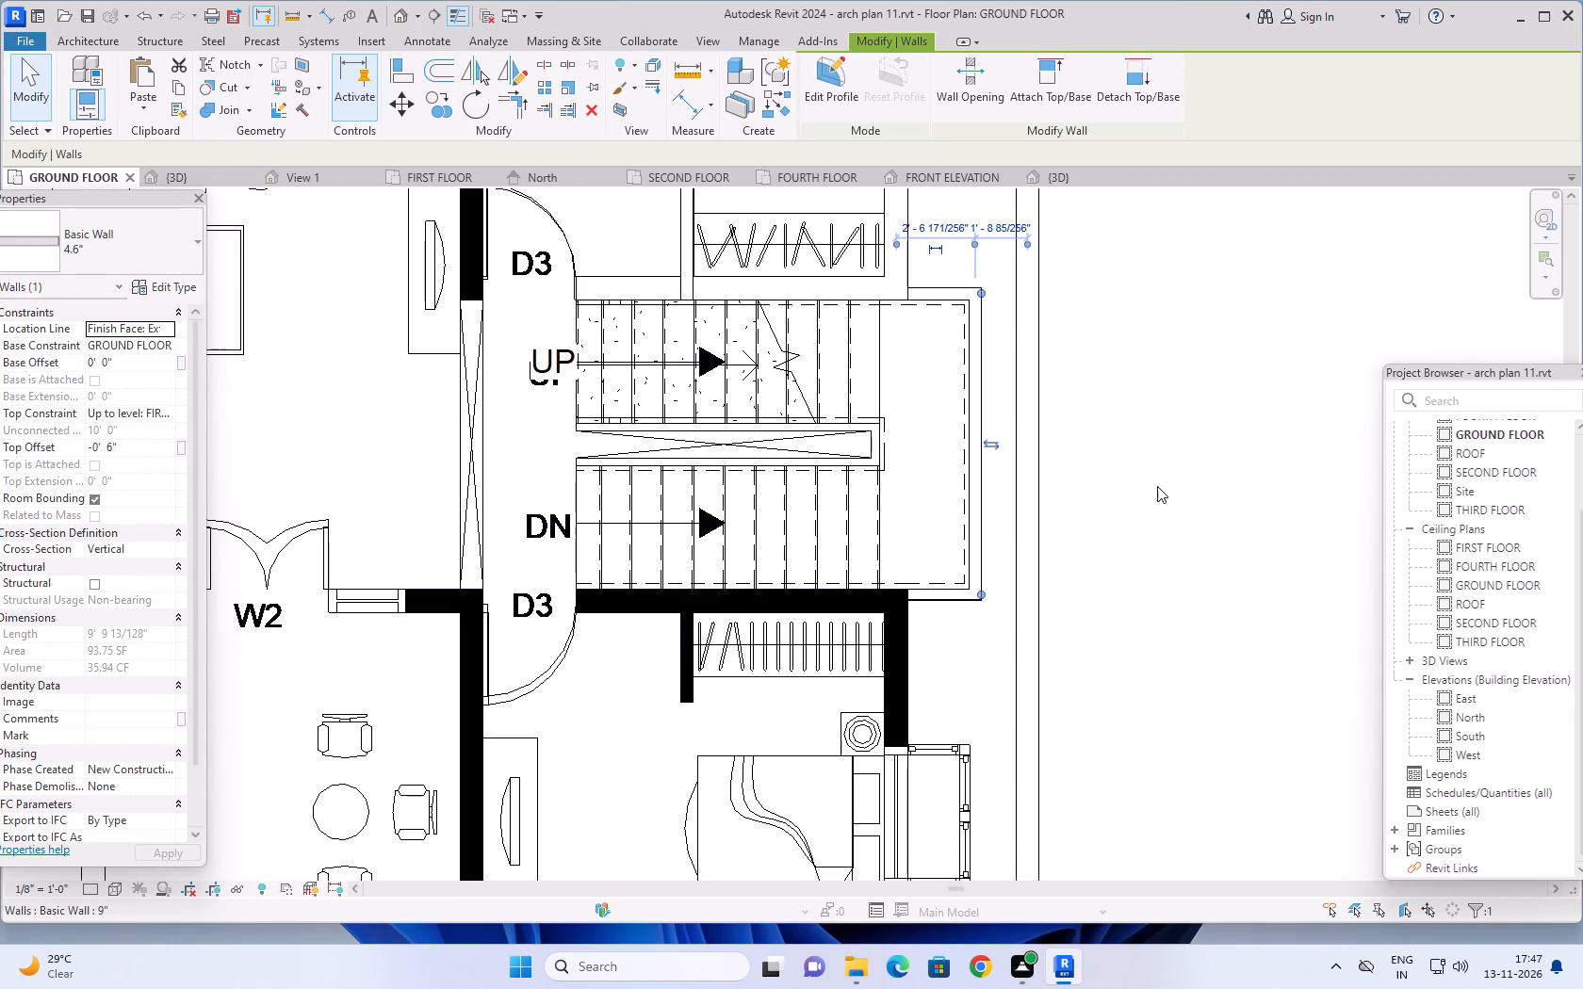
{"action": "scroll", "coordinate": [1159, 485], "scroll_direction": "down", "scroll_amount": 1}
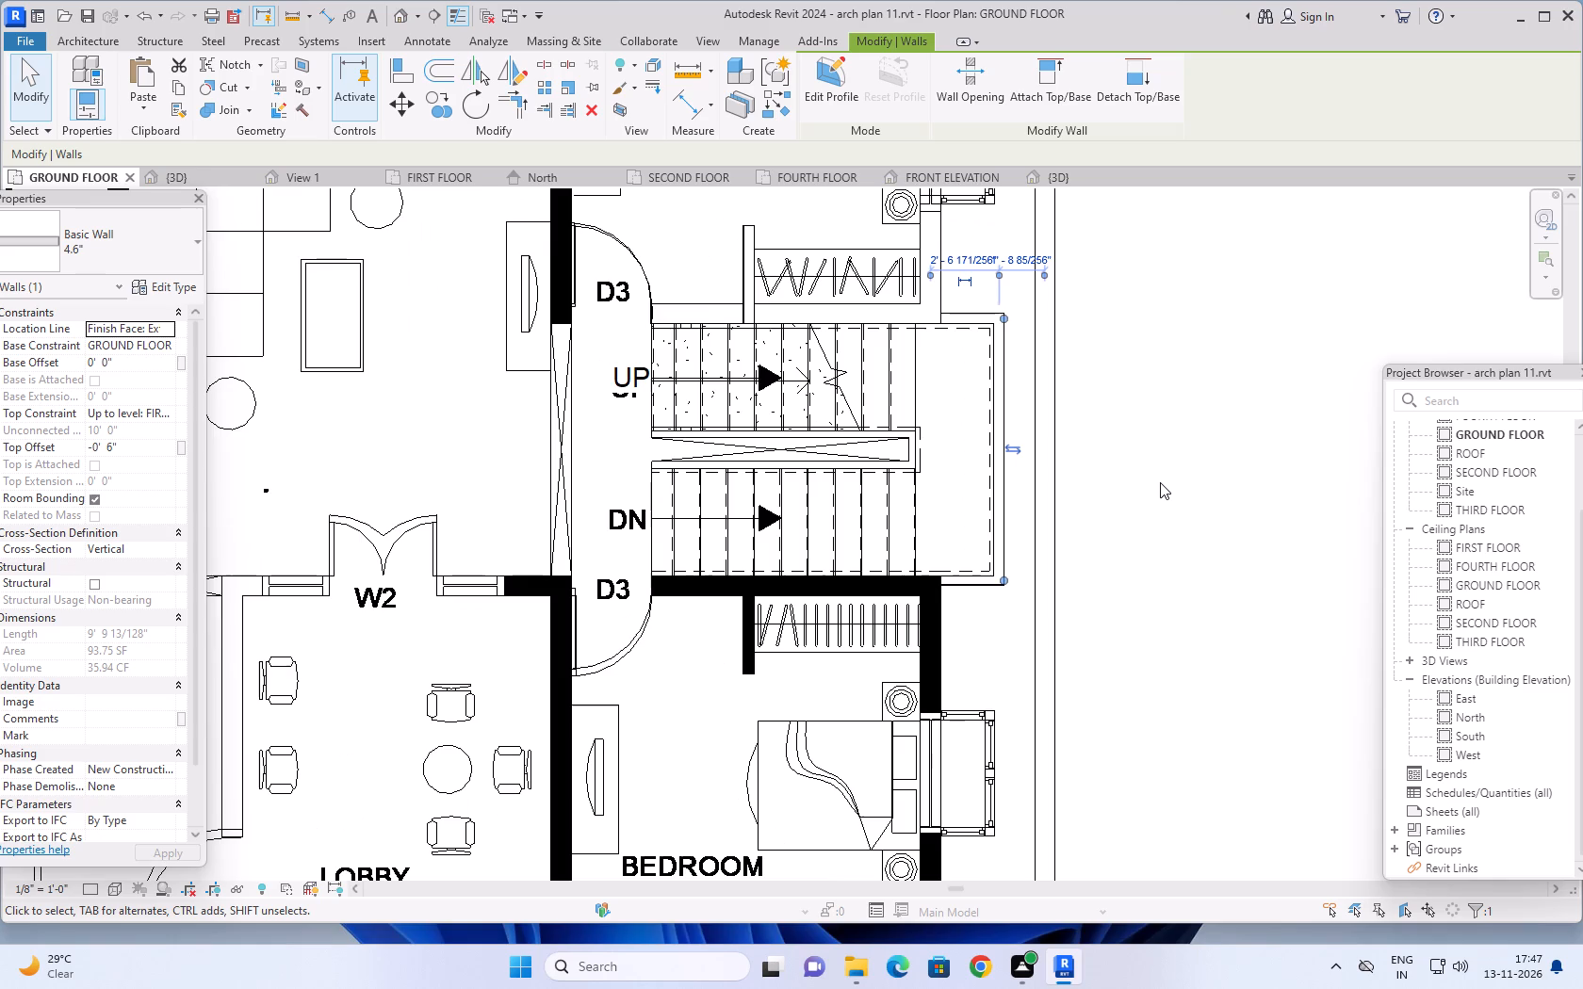
{"action": "scroll", "coordinate": [1160, 482], "scroll_direction": "down", "scroll_amount": 3}
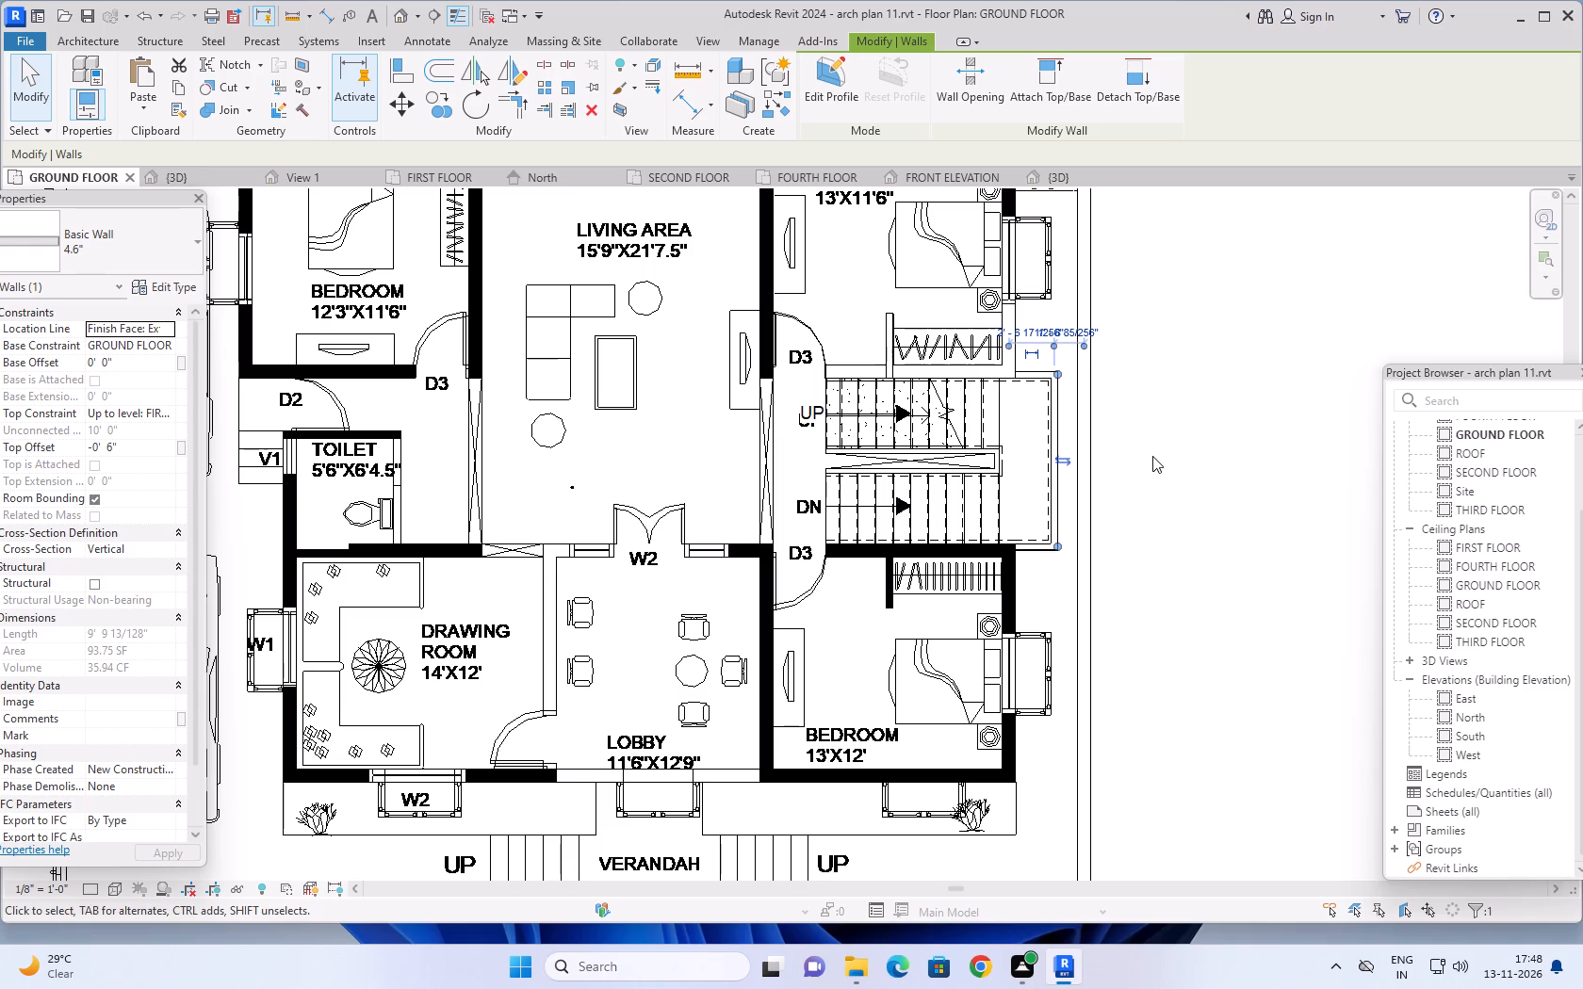
{"action": "scroll", "coordinate": [1058, 462], "scroll_direction": "up", "scroll_amount": 6}
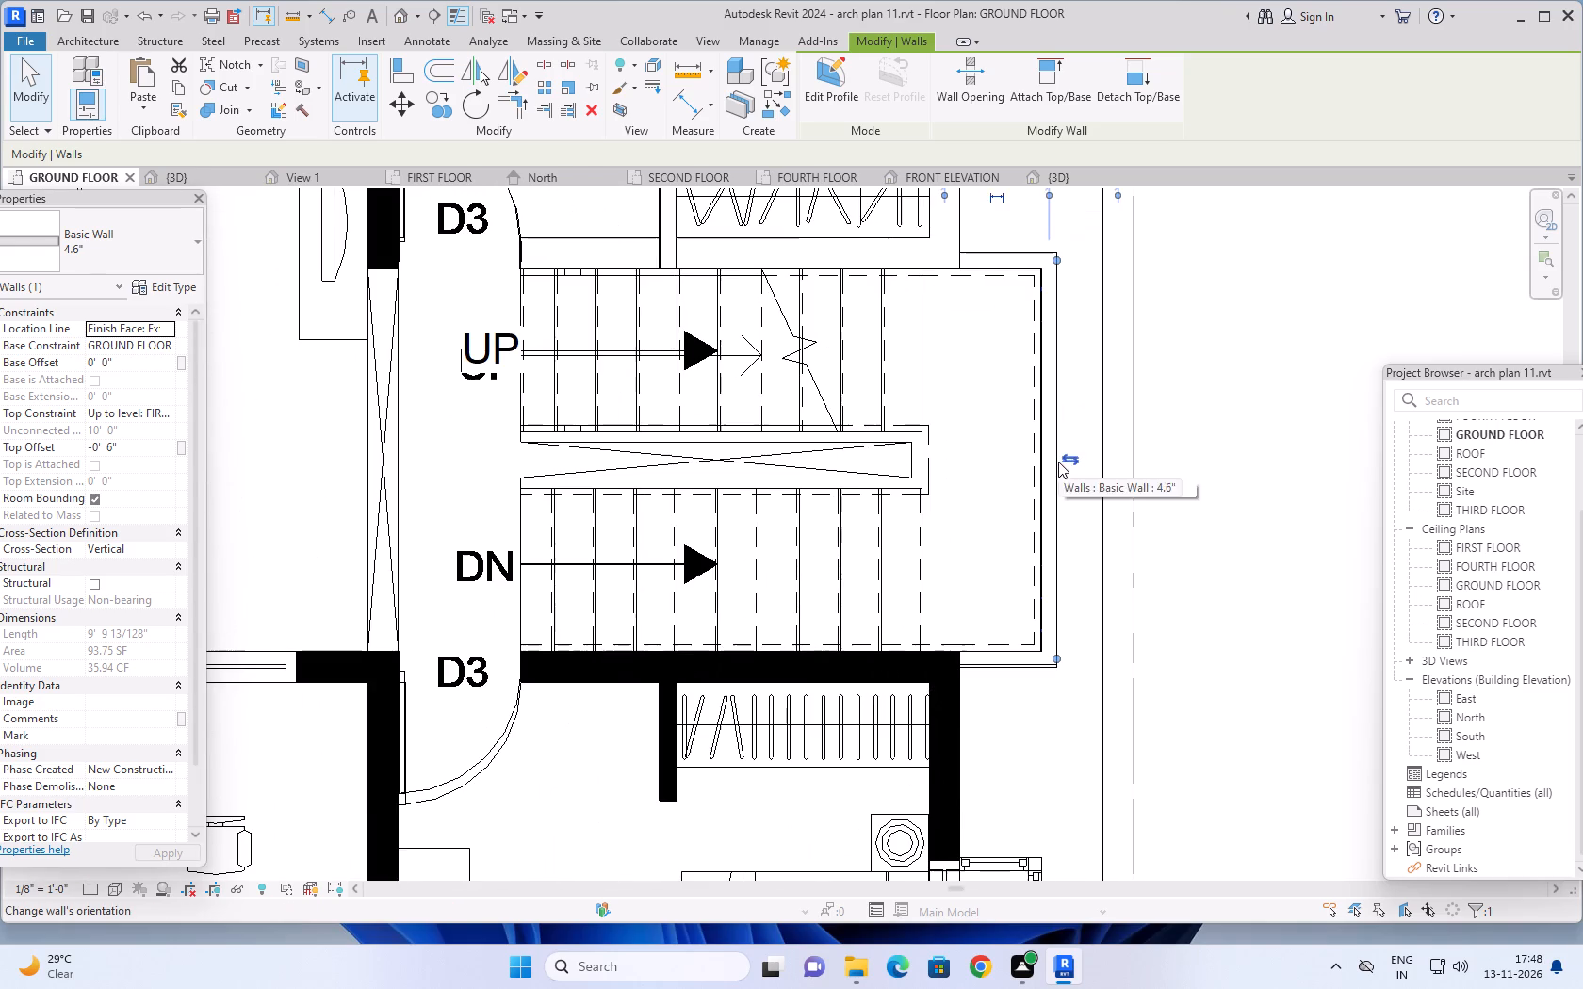
{"action": "scroll", "coordinate": [1054, 477], "scroll_direction": "down", "scroll_amount": 1}
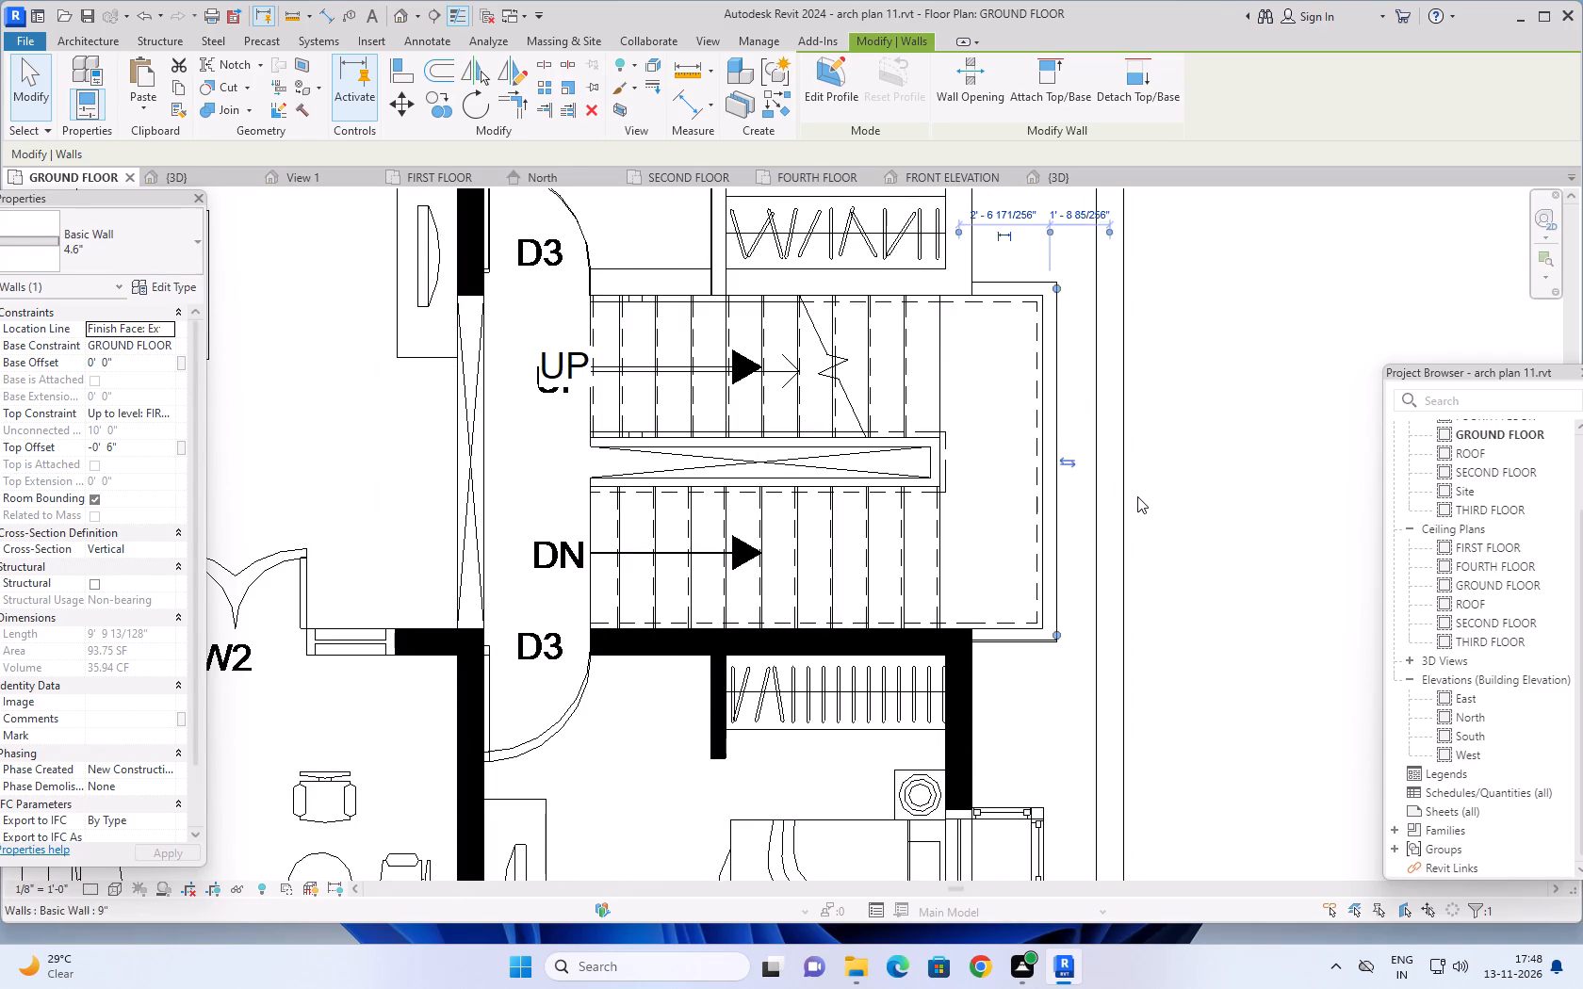
{"action": "scroll", "coordinate": [1137, 496], "scroll_direction": "down", "scroll_amount": 5}
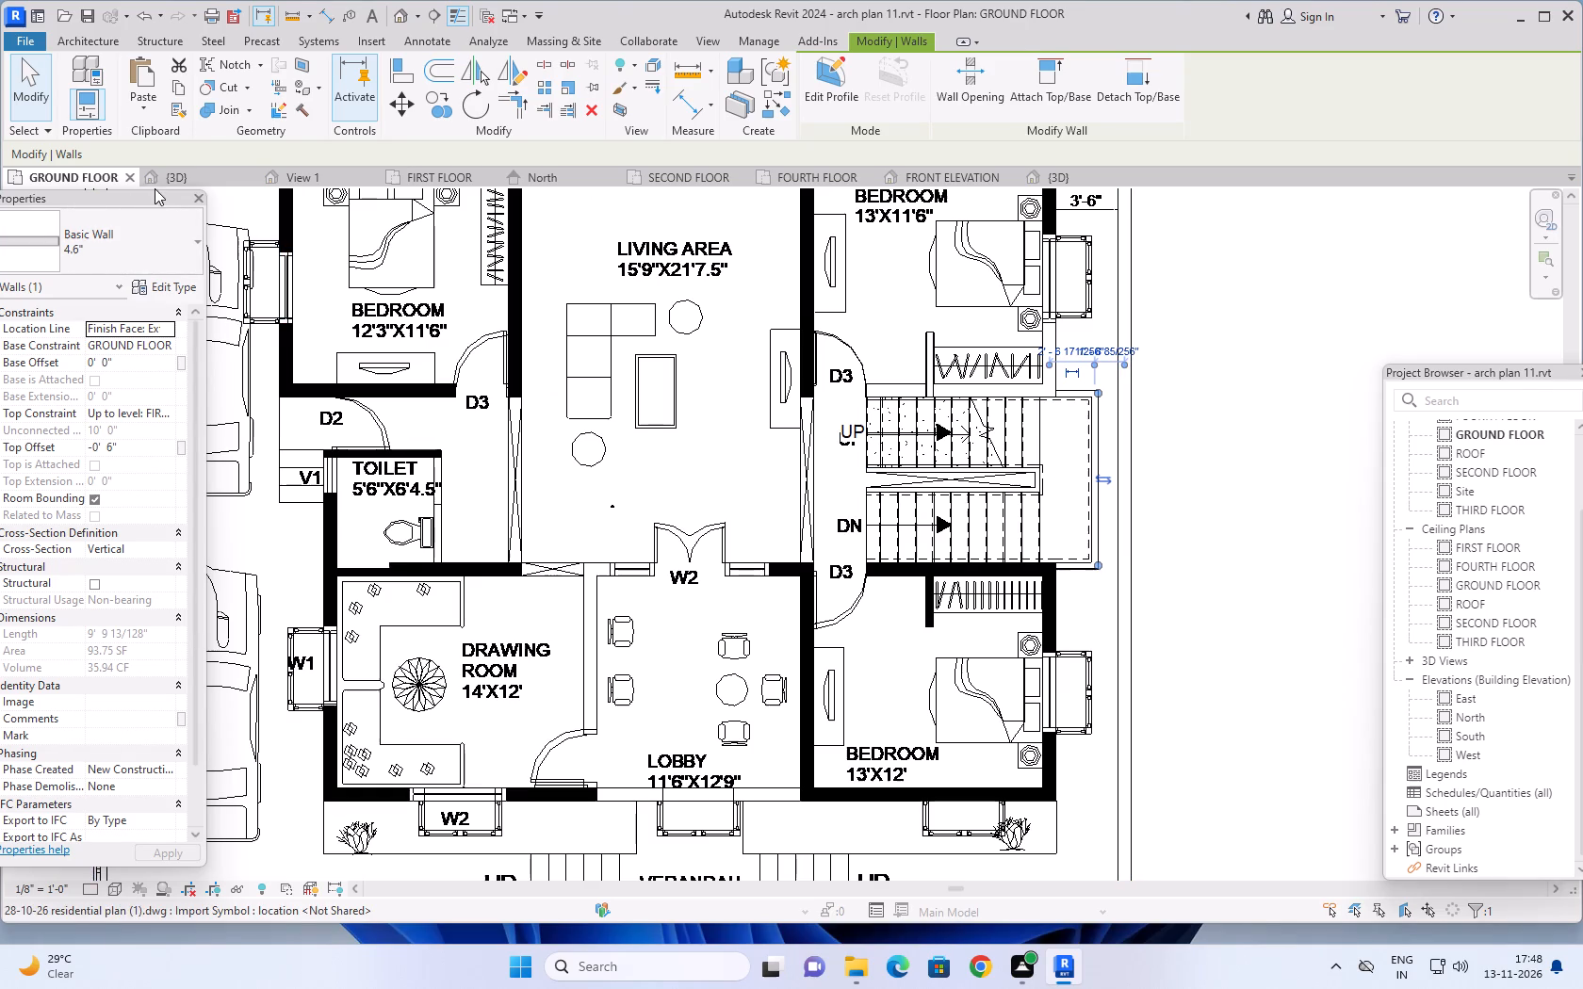
Delete the stacked walls closing the staircase's outer side from the ground floor to the fourth floor in the 3D view.
{"action": "left_click", "coordinate": [180, 176]}
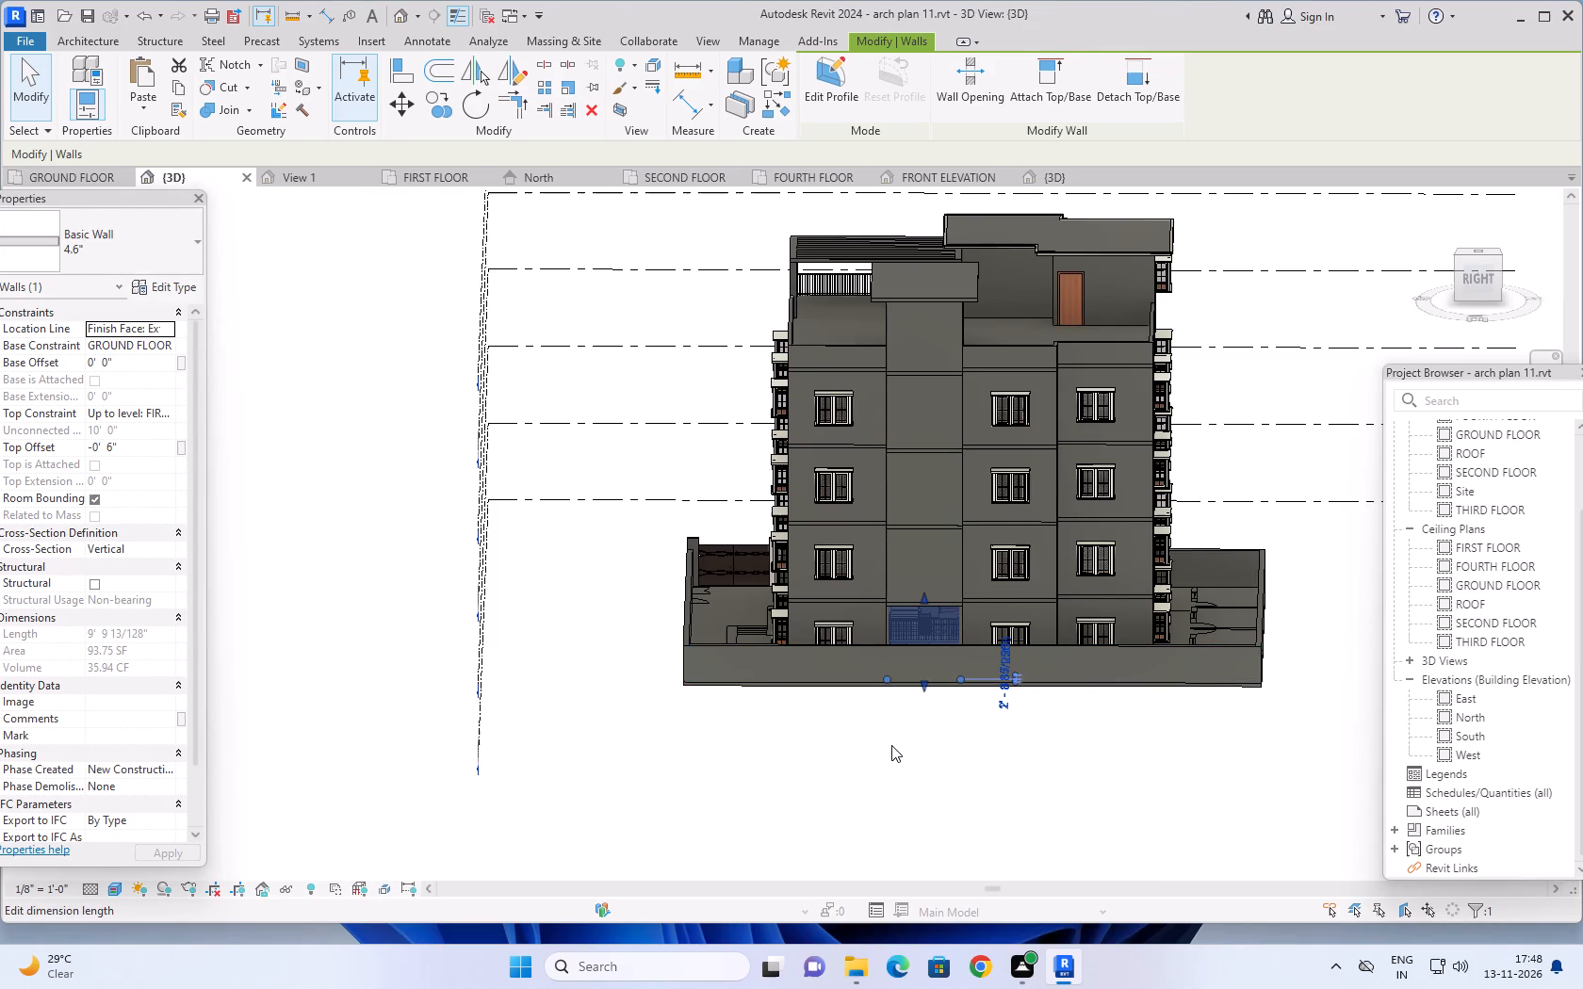
{"action": "key", "text": "Escape"}
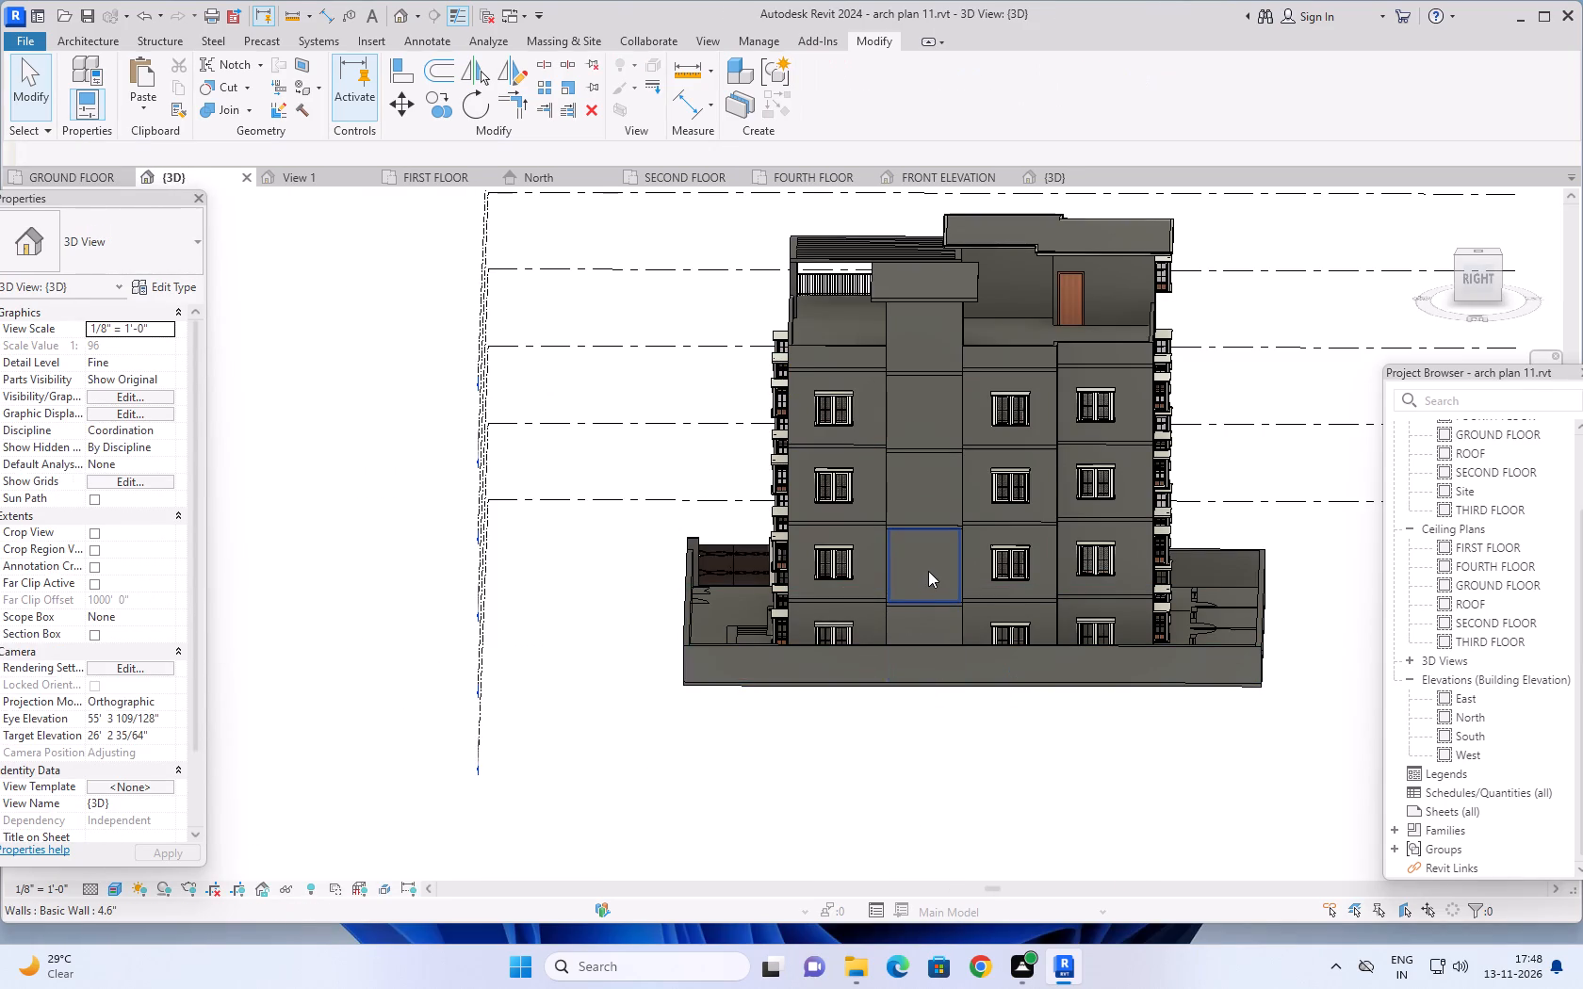
{"action": "left_click", "coordinate": [928, 571]}
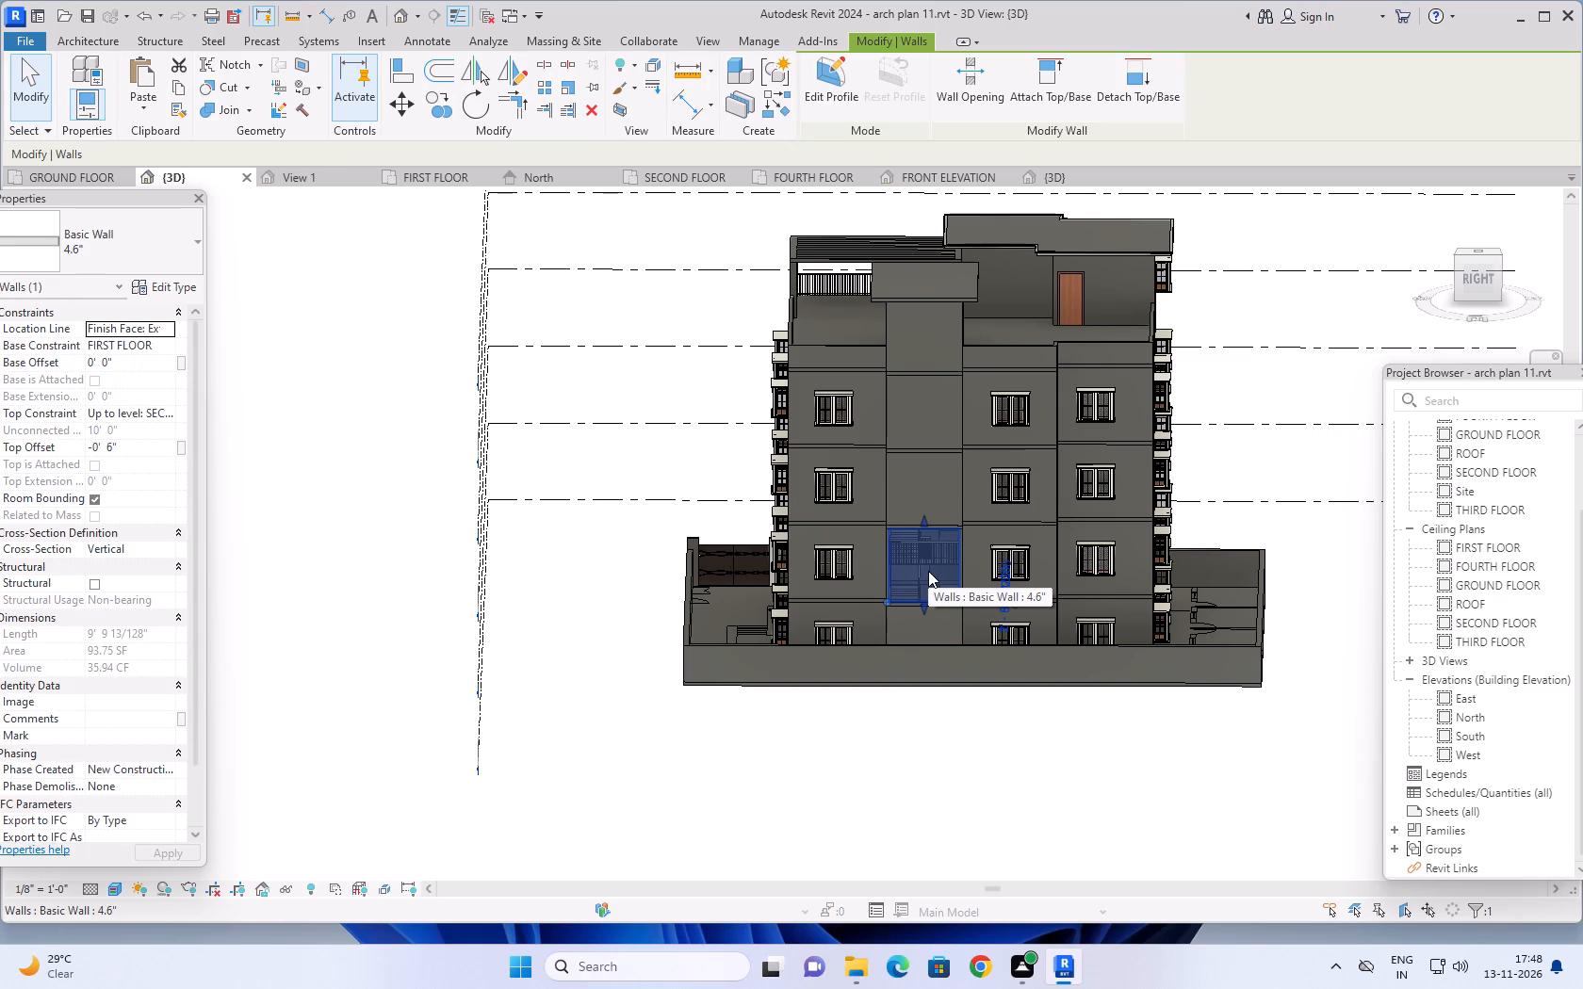
{"action": "left_click", "coordinate": [924, 498], "text": "ctrl"}
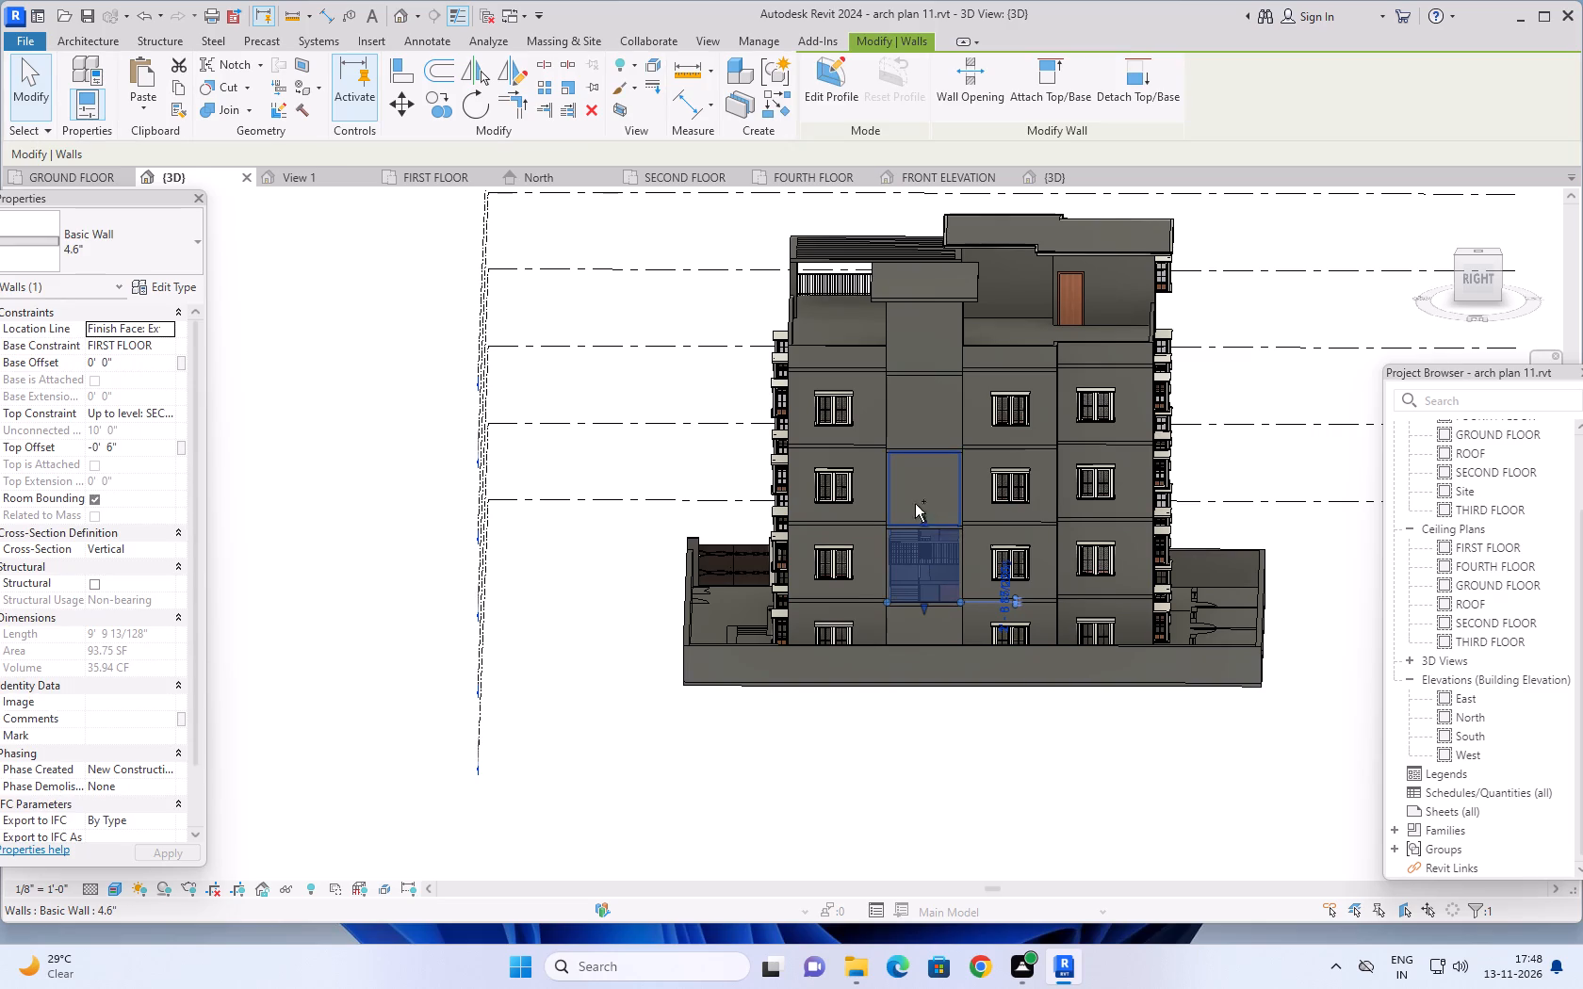
{"action": "left_click", "coordinate": [923, 423], "text": "ctrl"}
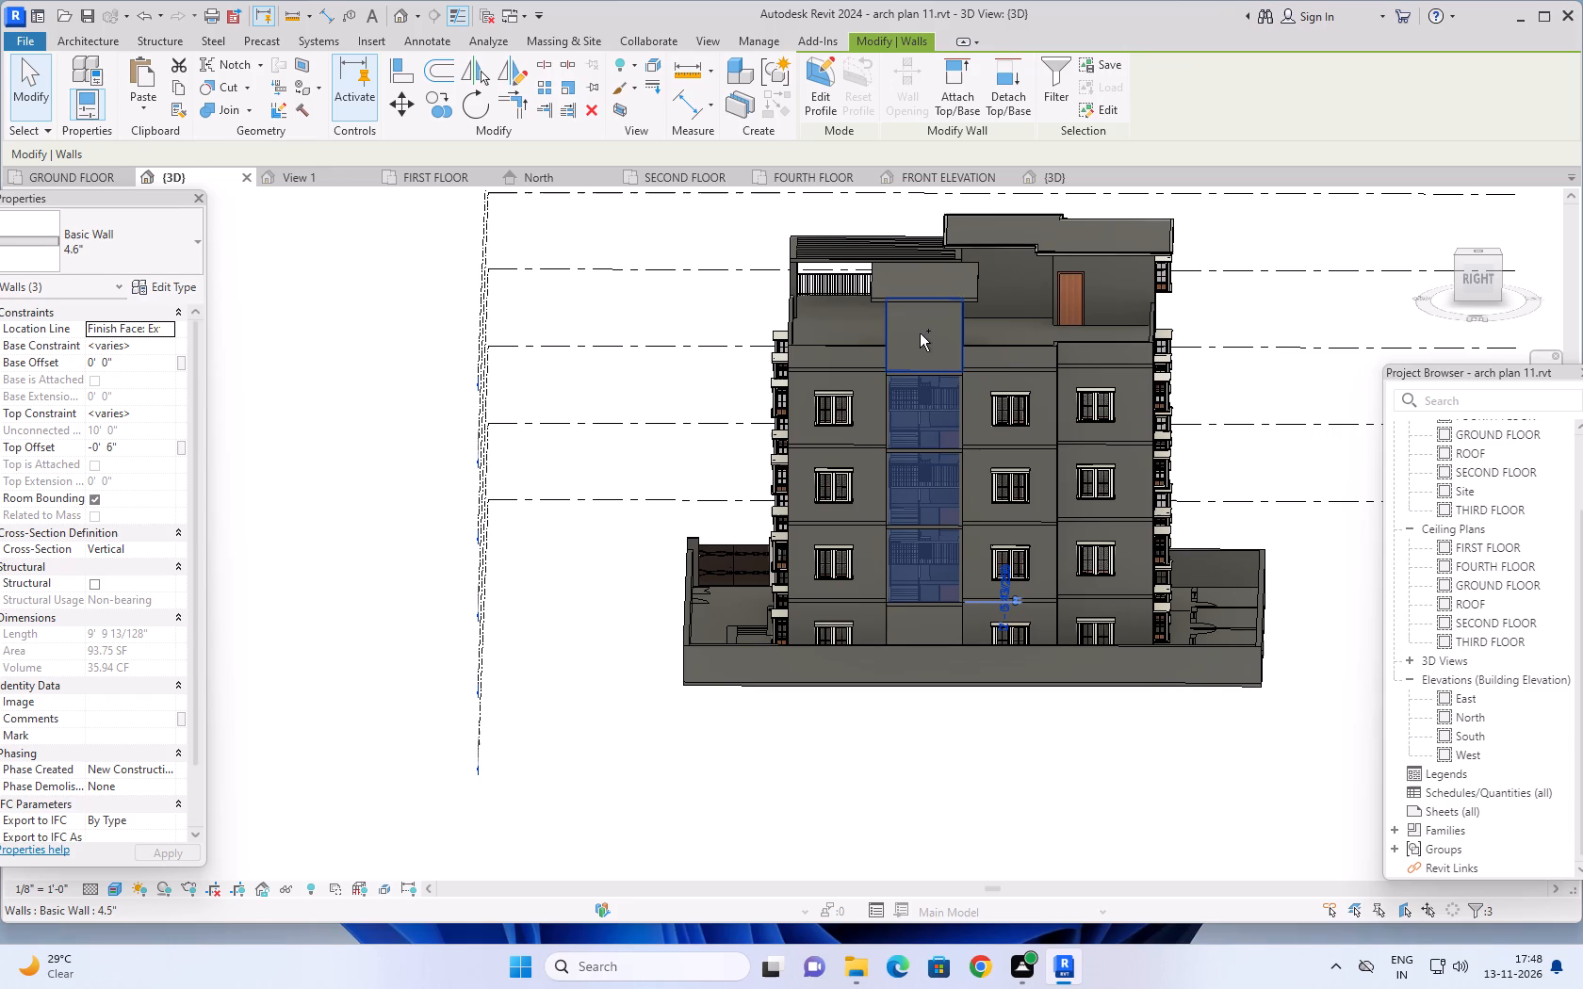
{"action": "left_click", "coordinate": [920, 333], "text": "ctrl"}
{"action": "left_click", "coordinate": [918, 624], "text": "ctrl"}
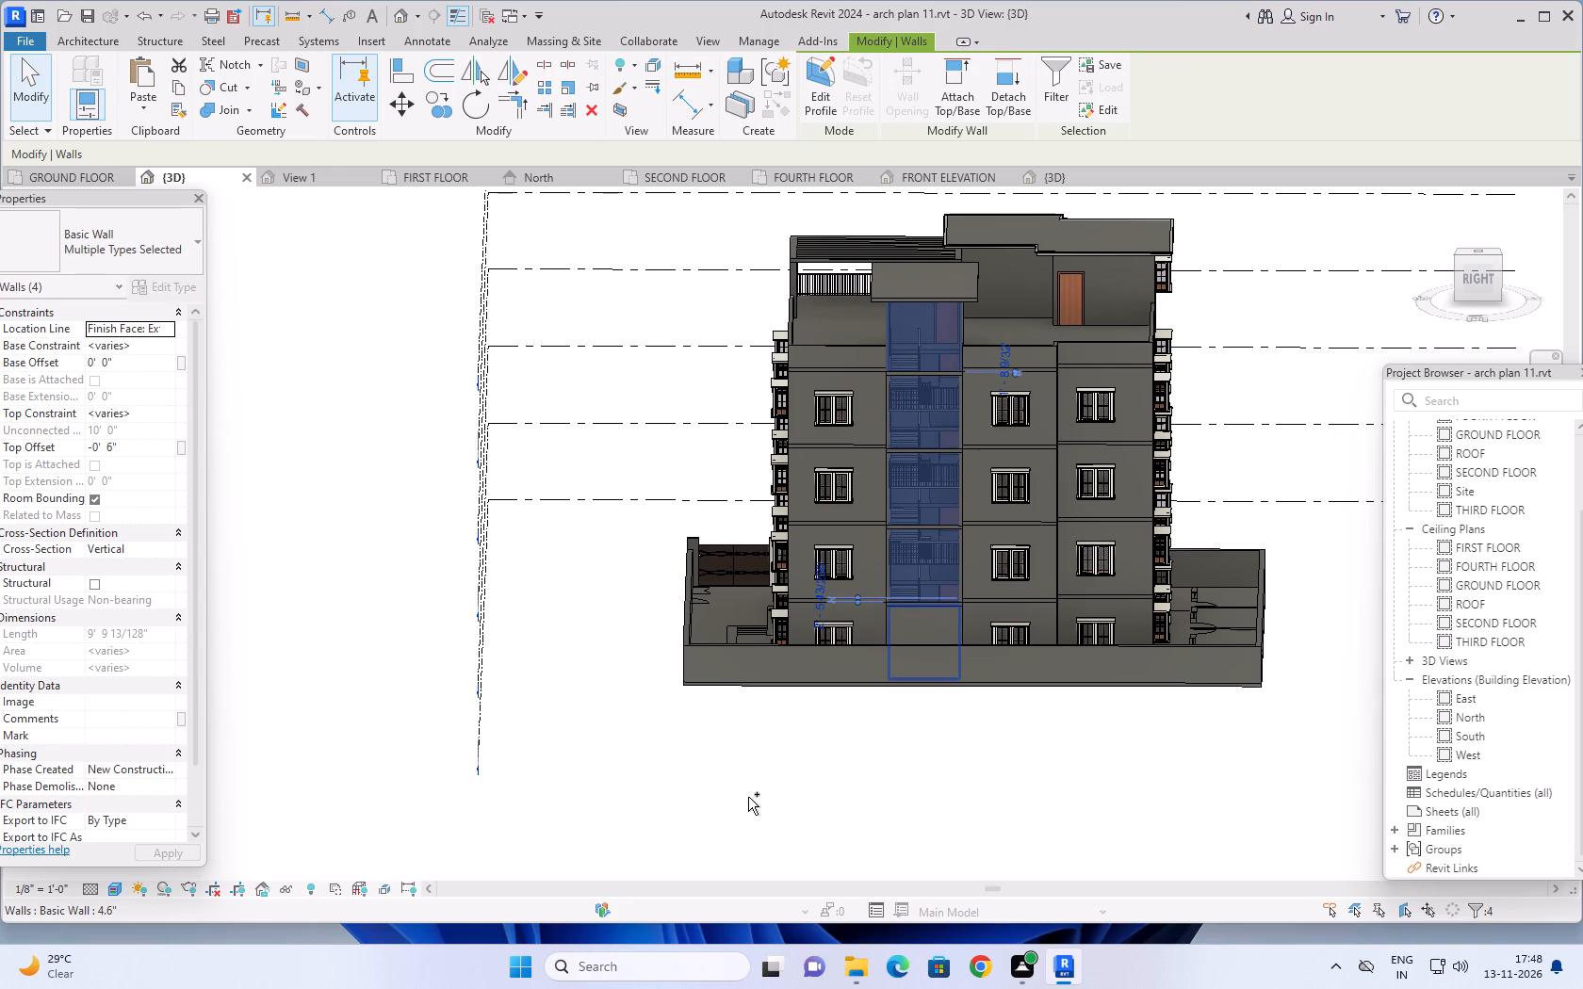
{"action": "key", "text": "Delete"}
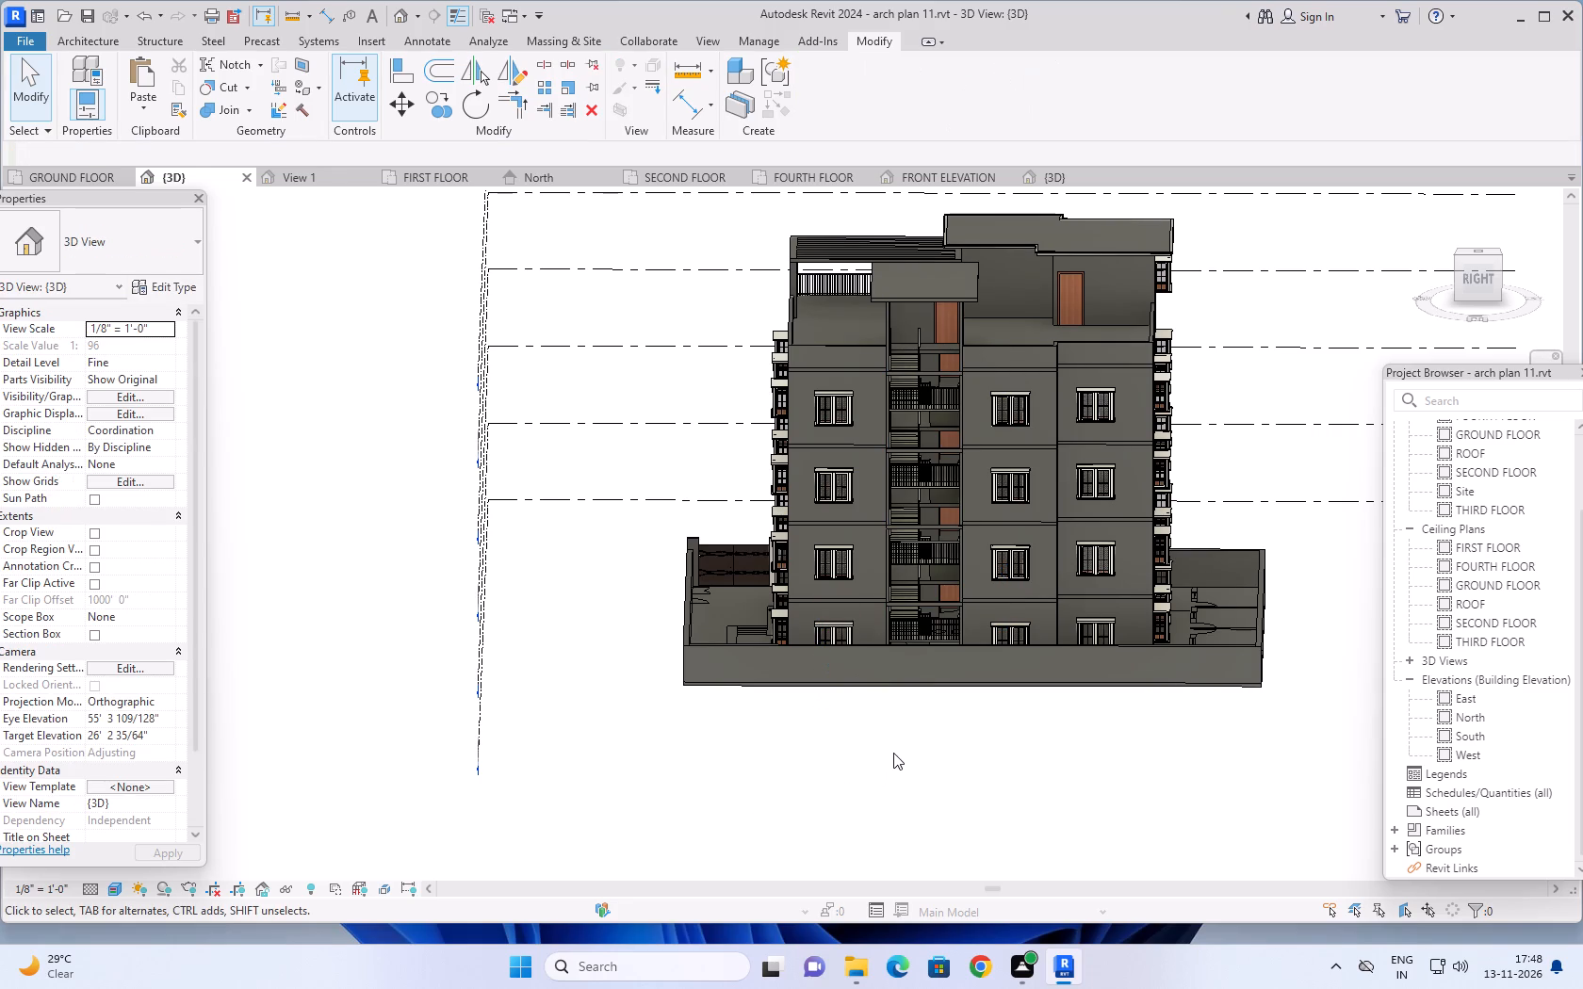
{"action": "scroll", "coordinate": [912, 706], "scroll_direction": "up", "scroll_amount": 4}
{"action": "scroll", "coordinate": [912, 705], "scroll_direction": "down", "scroll_amount": 1}
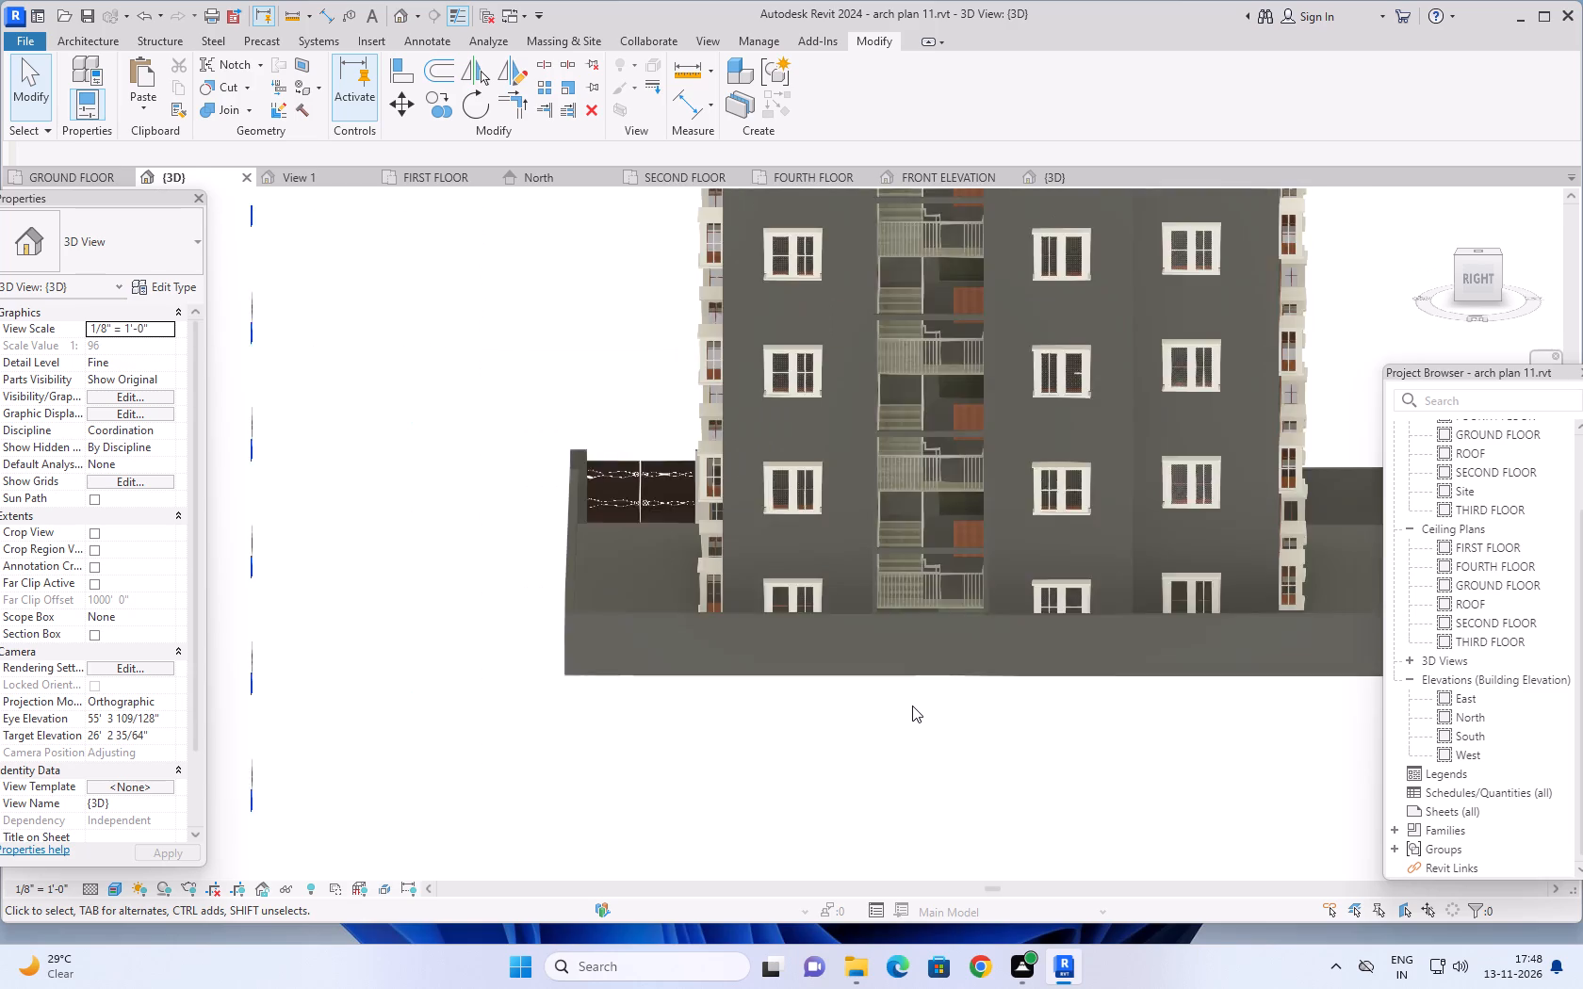
{"action": "scroll", "coordinate": [912, 705], "scroll_direction": "down", "scroll_amount": 3}
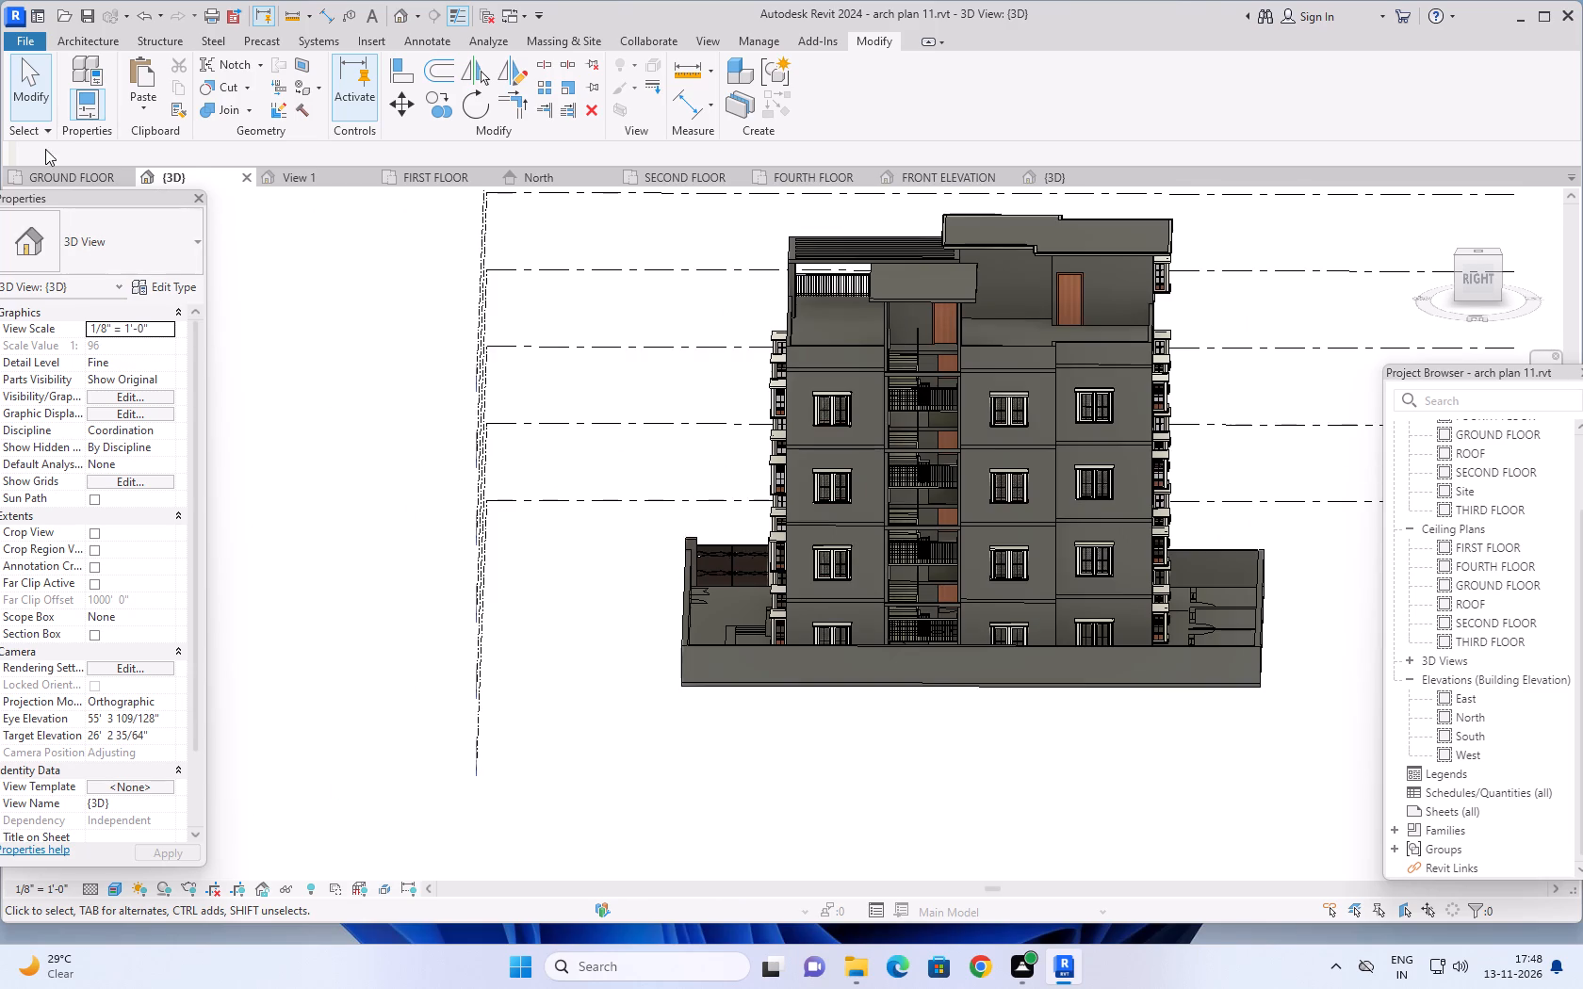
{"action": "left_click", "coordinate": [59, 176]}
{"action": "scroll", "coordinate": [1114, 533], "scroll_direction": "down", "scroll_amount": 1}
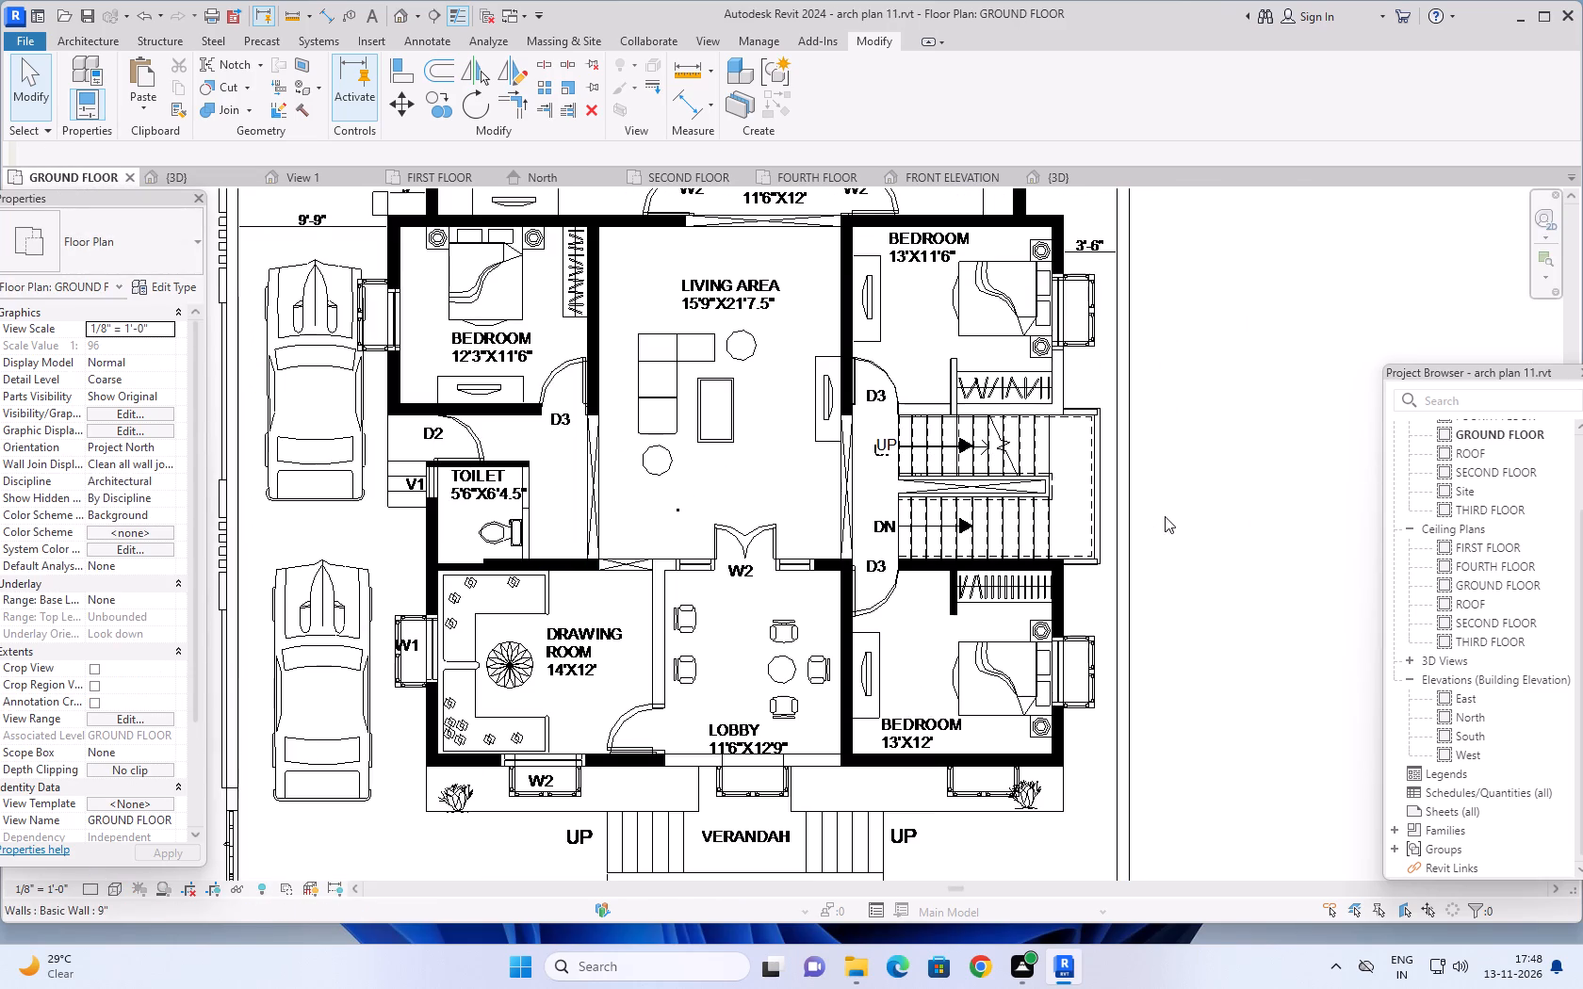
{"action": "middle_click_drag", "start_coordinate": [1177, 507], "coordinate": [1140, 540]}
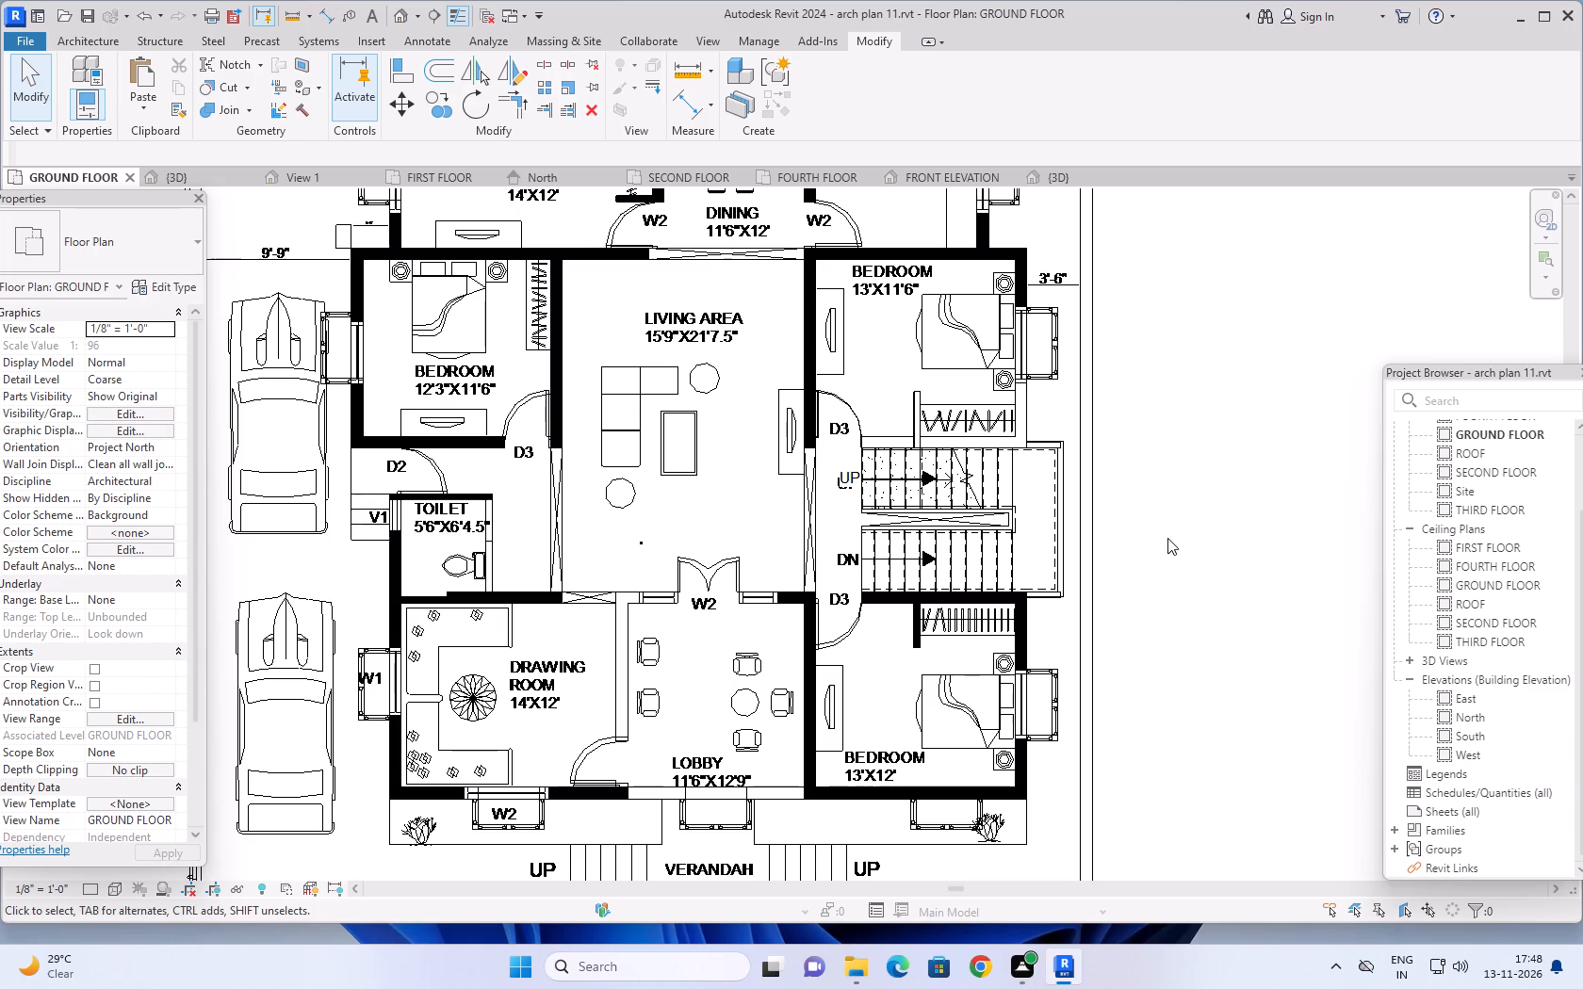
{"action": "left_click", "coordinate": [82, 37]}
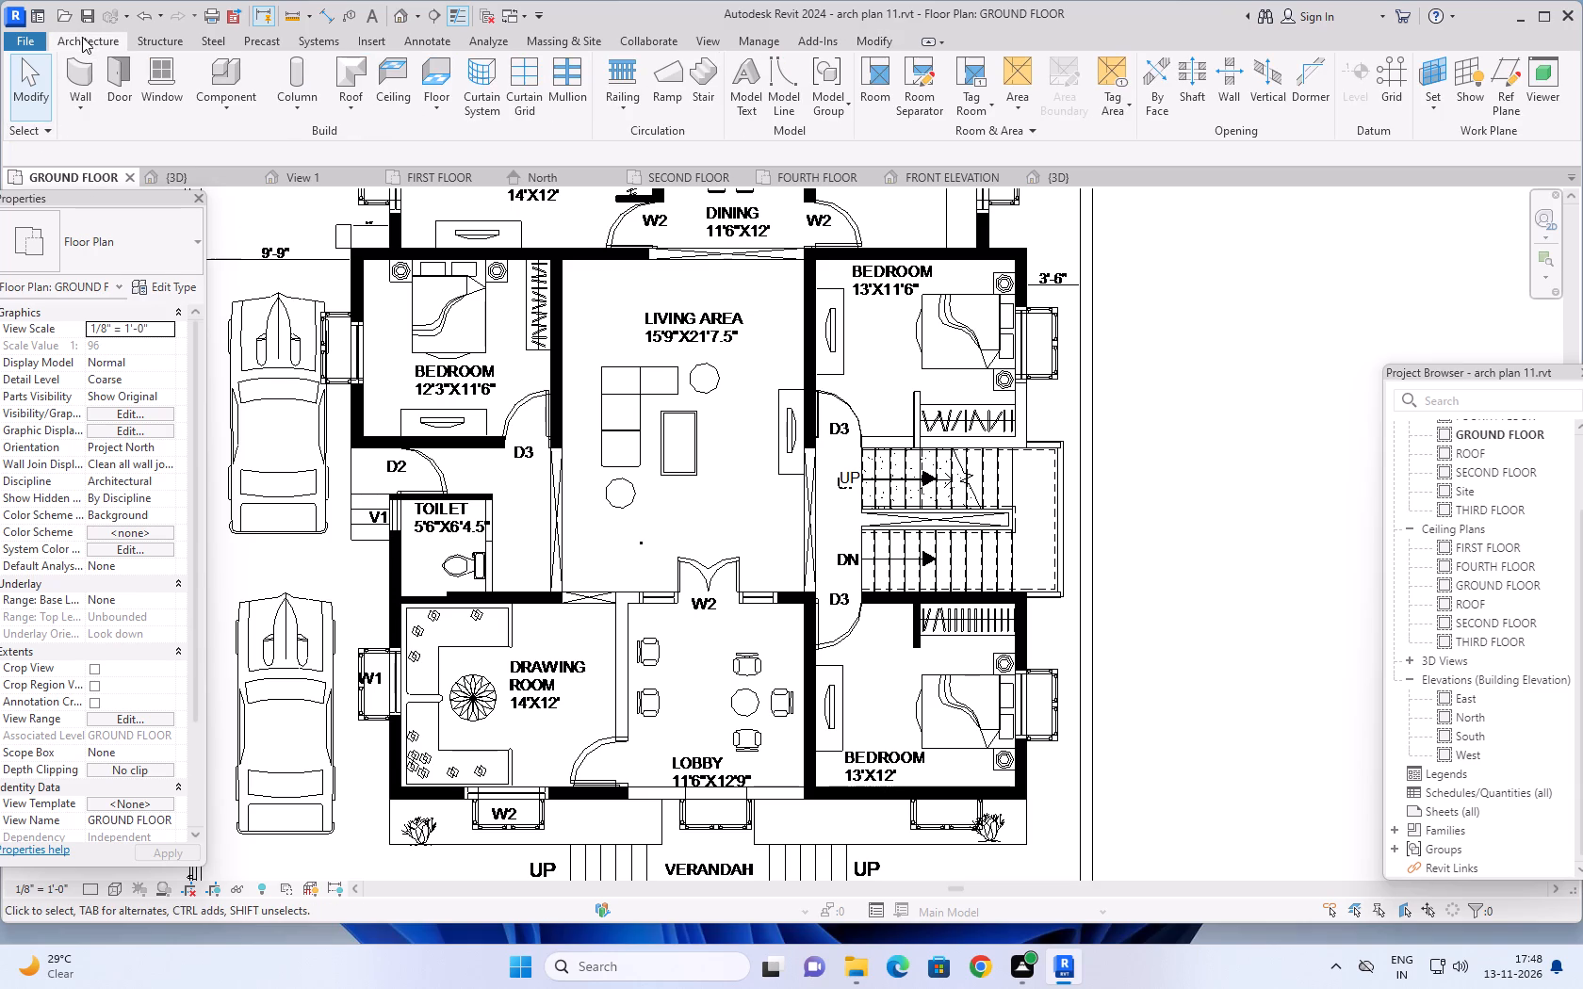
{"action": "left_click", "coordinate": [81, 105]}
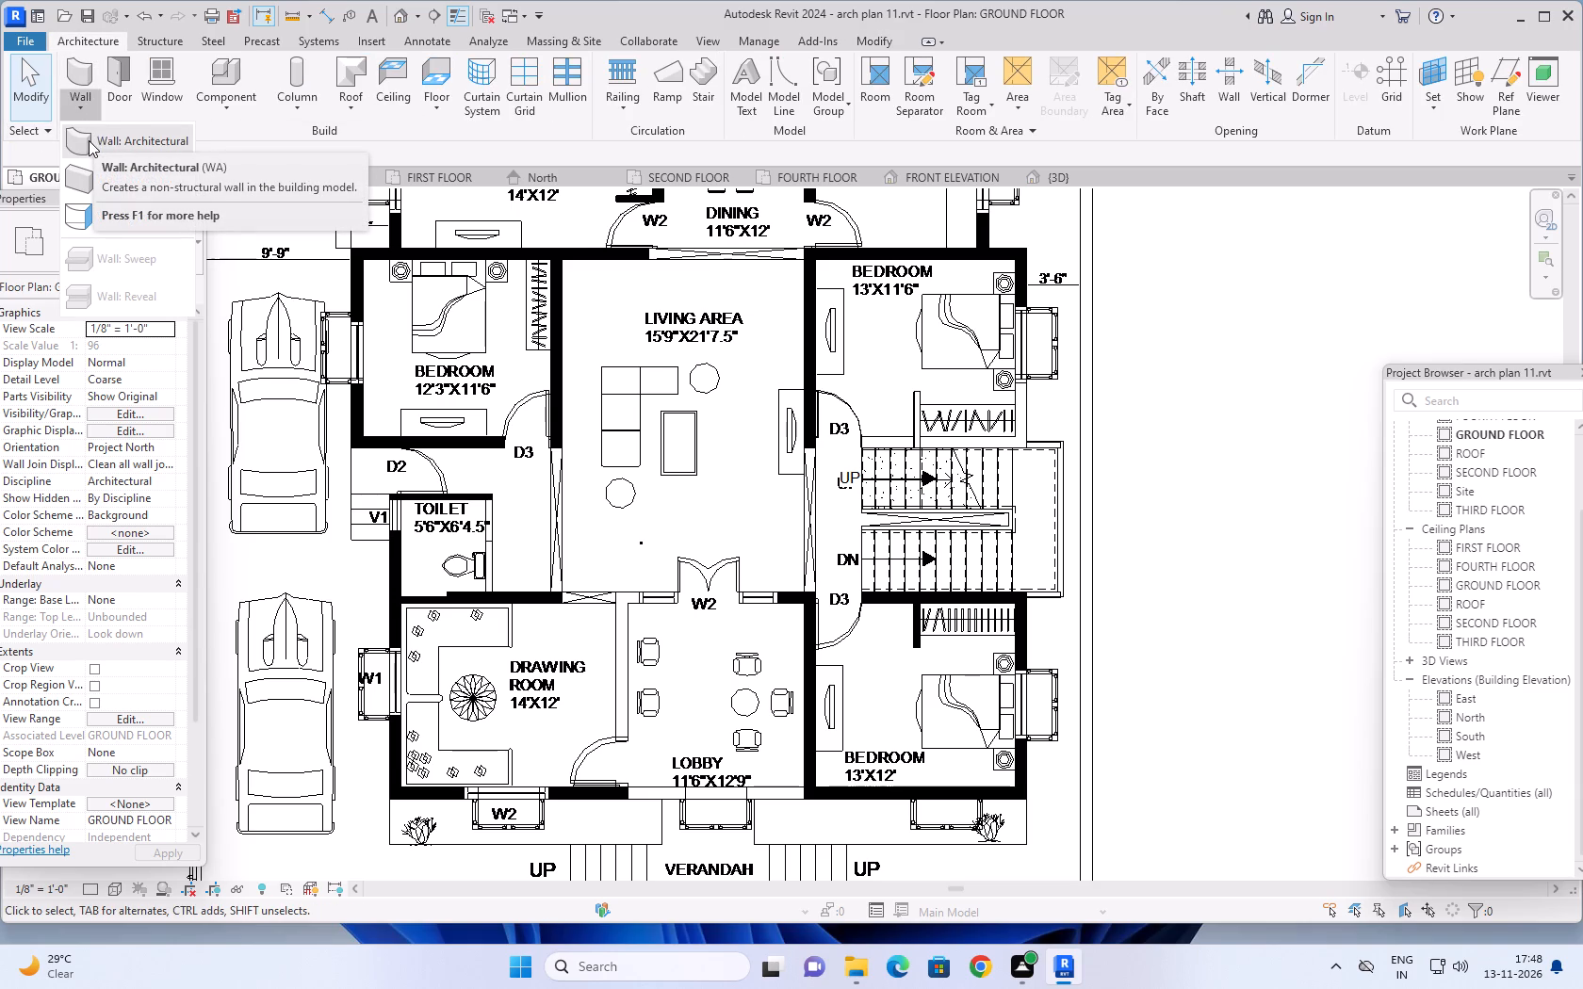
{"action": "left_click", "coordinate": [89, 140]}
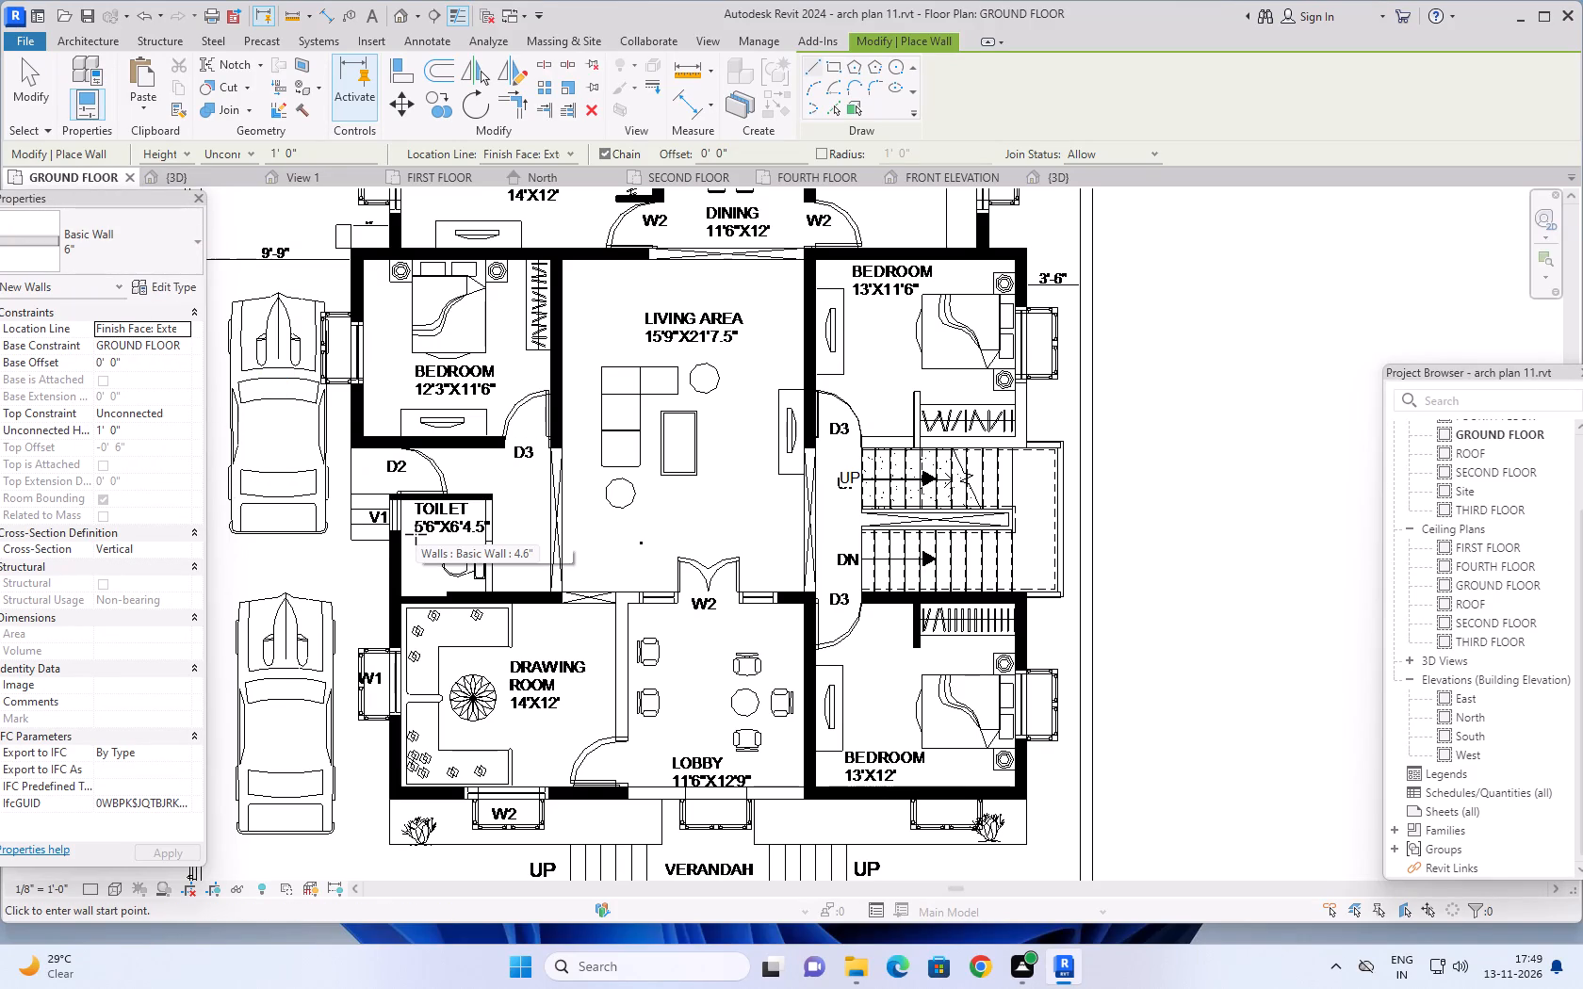
Examine the ground floor plan's staircase side, the opened stair bay in 3D, and the north elevation.
{"action": "scroll", "coordinate": [672, 496], "scroll_direction": "down", "scroll_amount": 1}
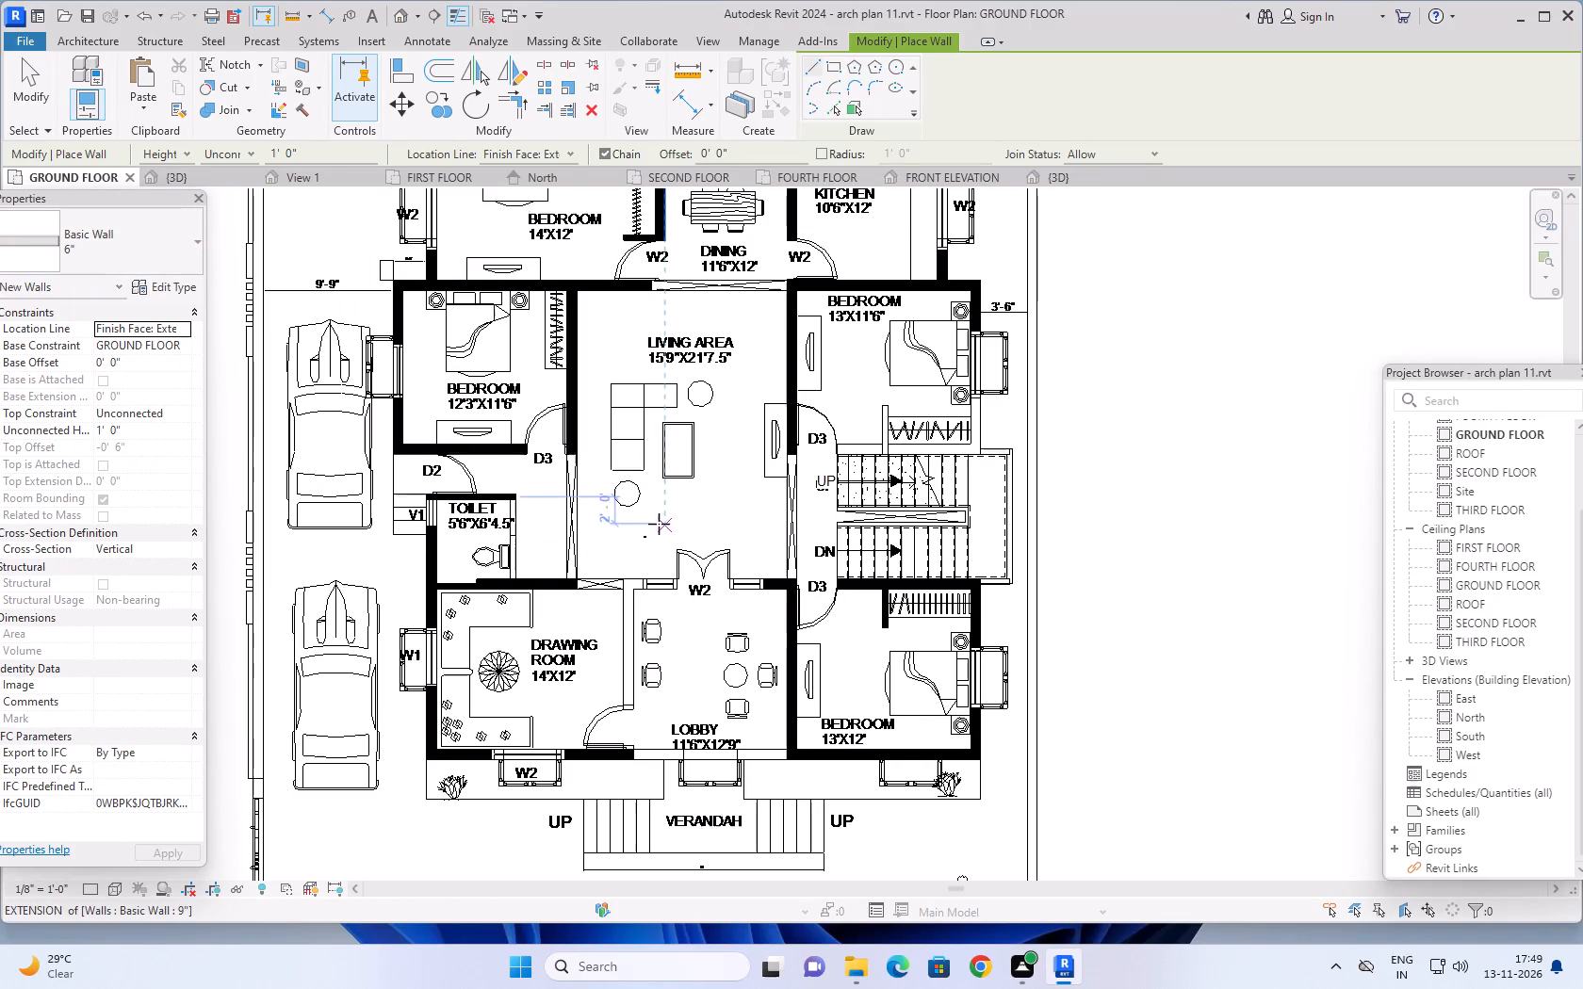
{"action": "scroll", "coordinate": [752, 512], "scroll_direction": "down", "scroll_amount": 1}
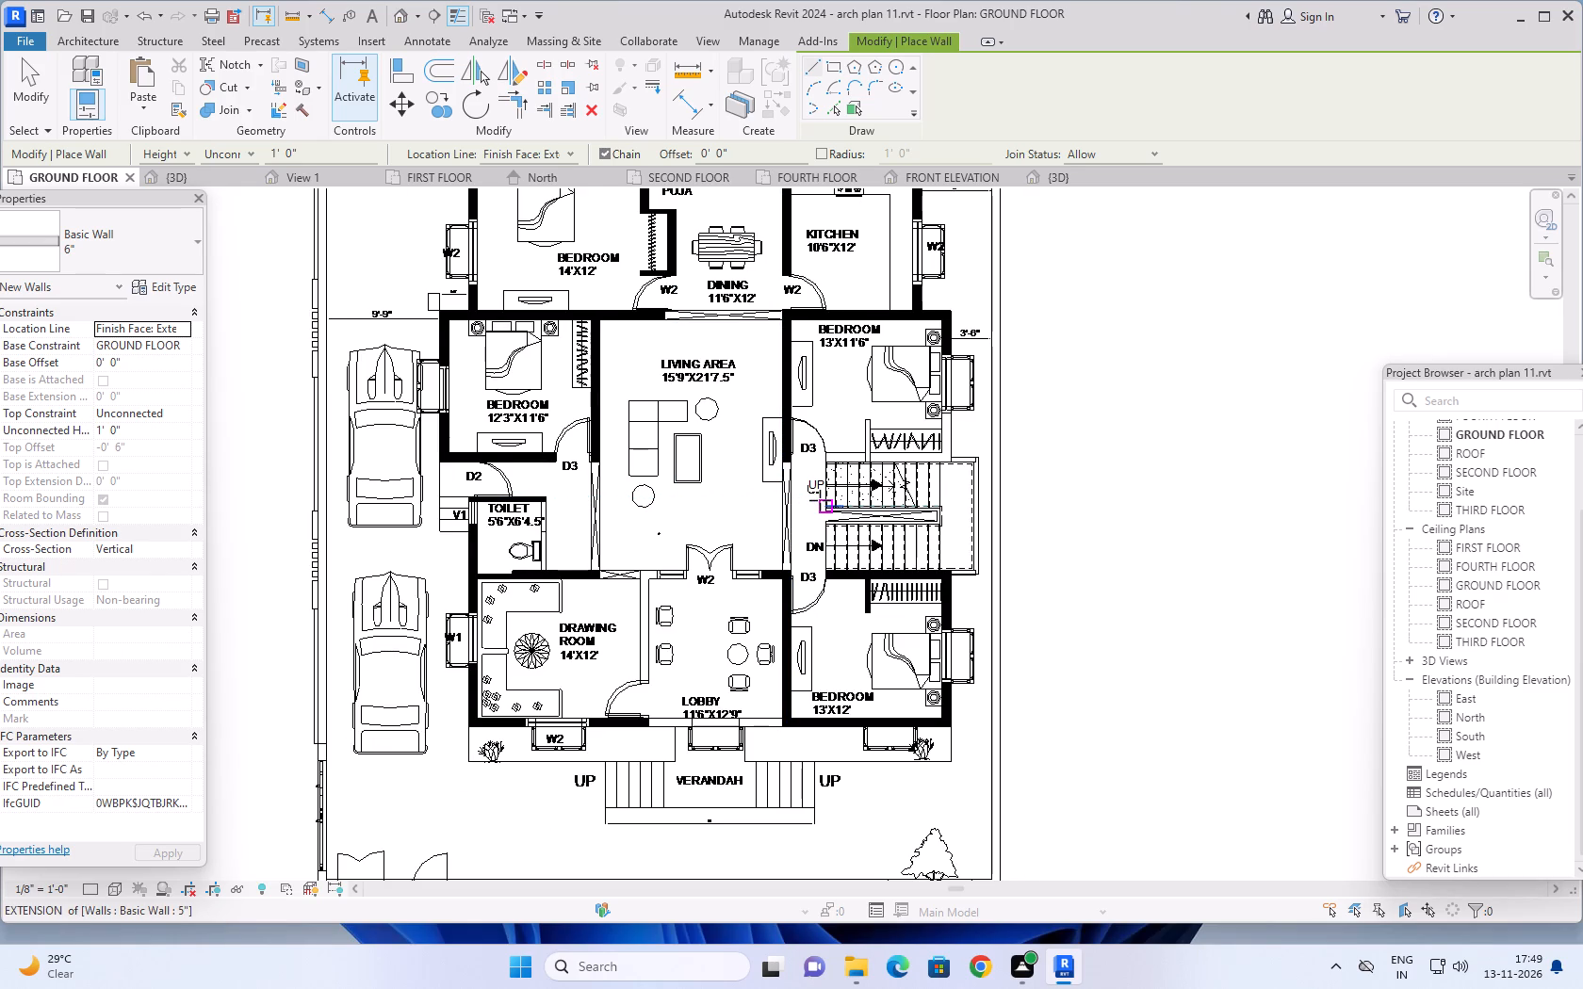
{"action": "scroll", "coordinate": [840, 494], "scroll_direction": "down", "scroll_amount": 1}
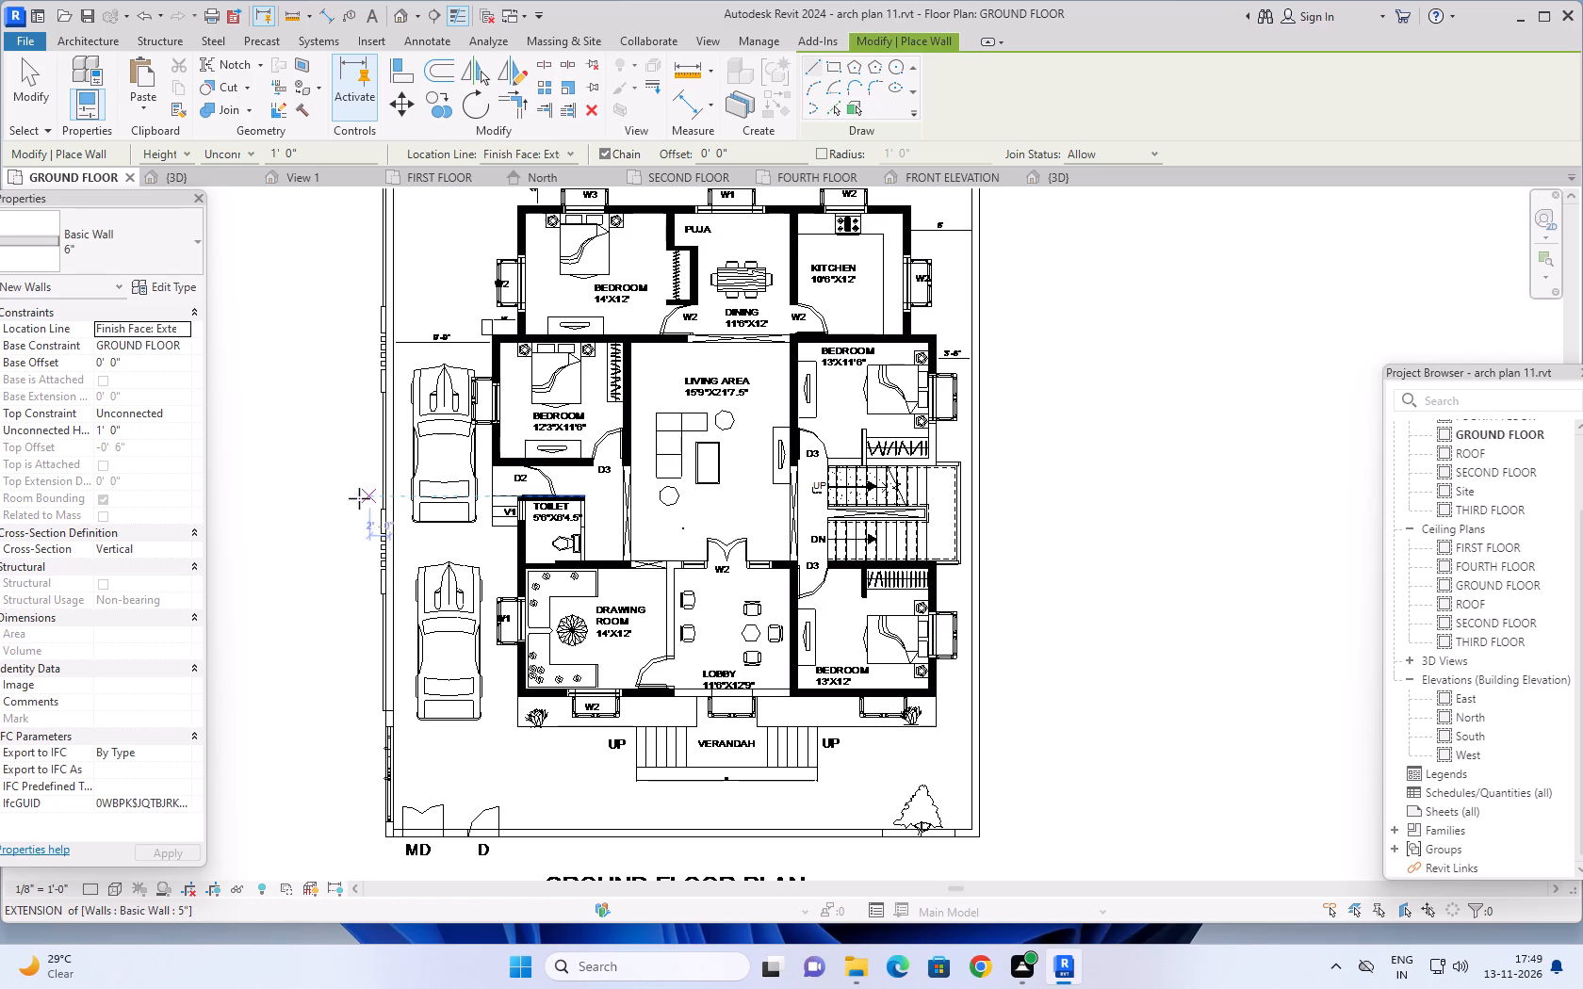
{"action": "scroll", "coordinate": [363, 490], "scroll_direction": "up", "scroll_amount": 1}
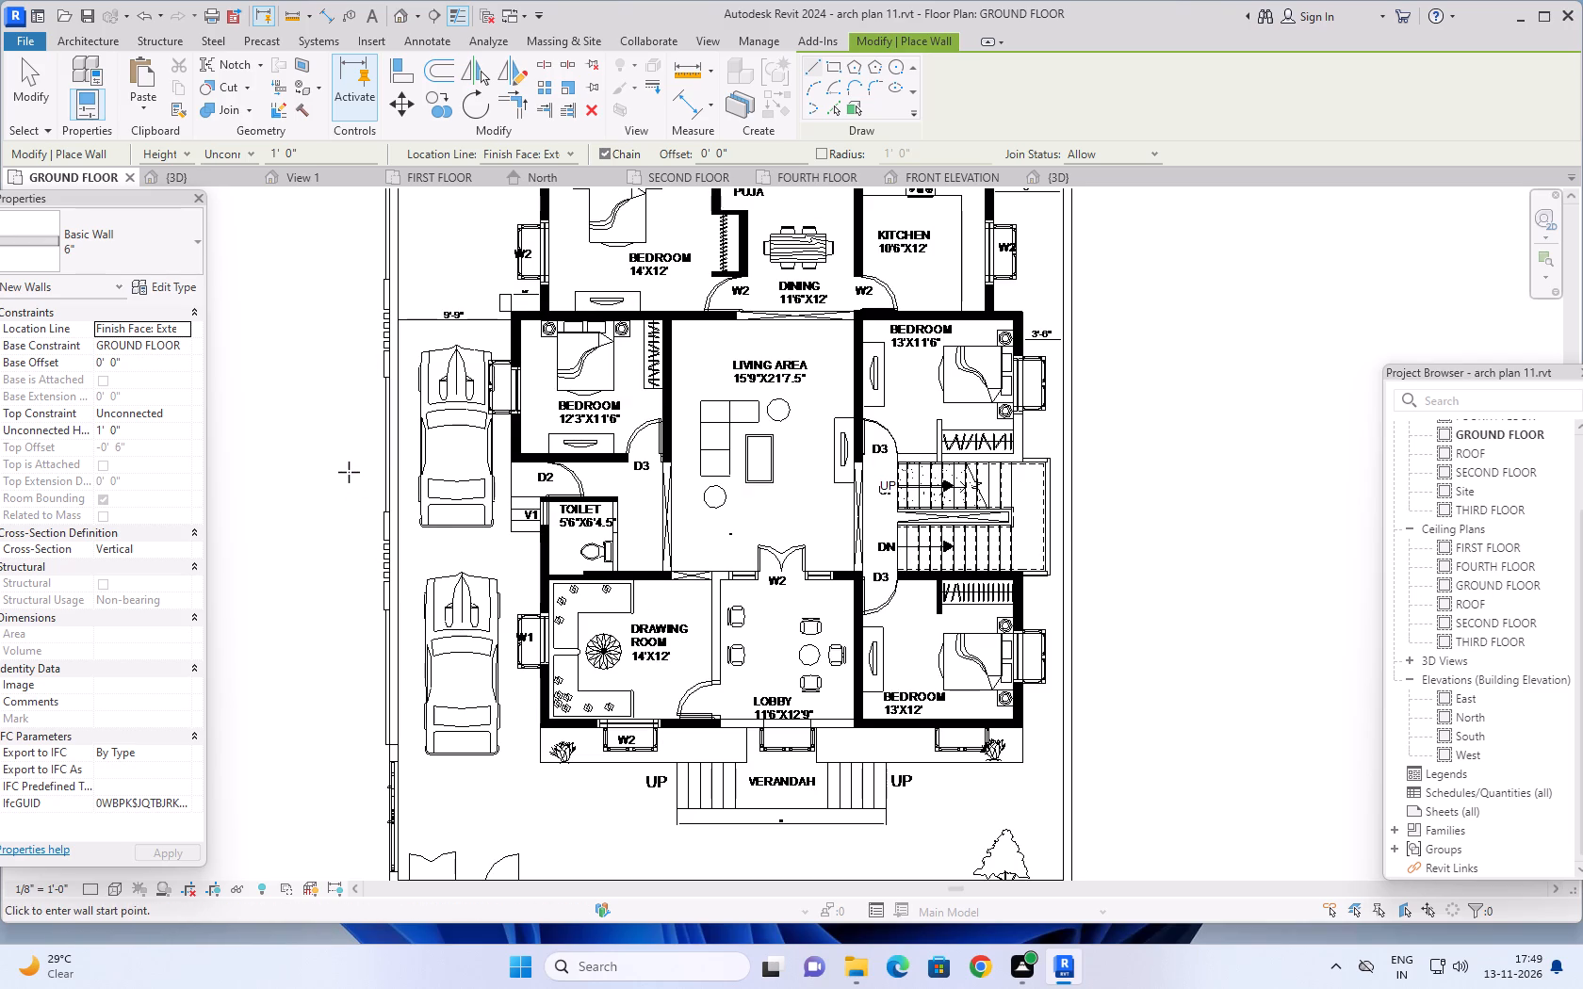
{"action": "scroll", "coordinate": [349, 469], "scroll_direction": "up", "scroll_amount": 1}
{"action": "scroll", "coordinate": [350, 468], "scroll_direction": "down", "scroll_amount": 2}
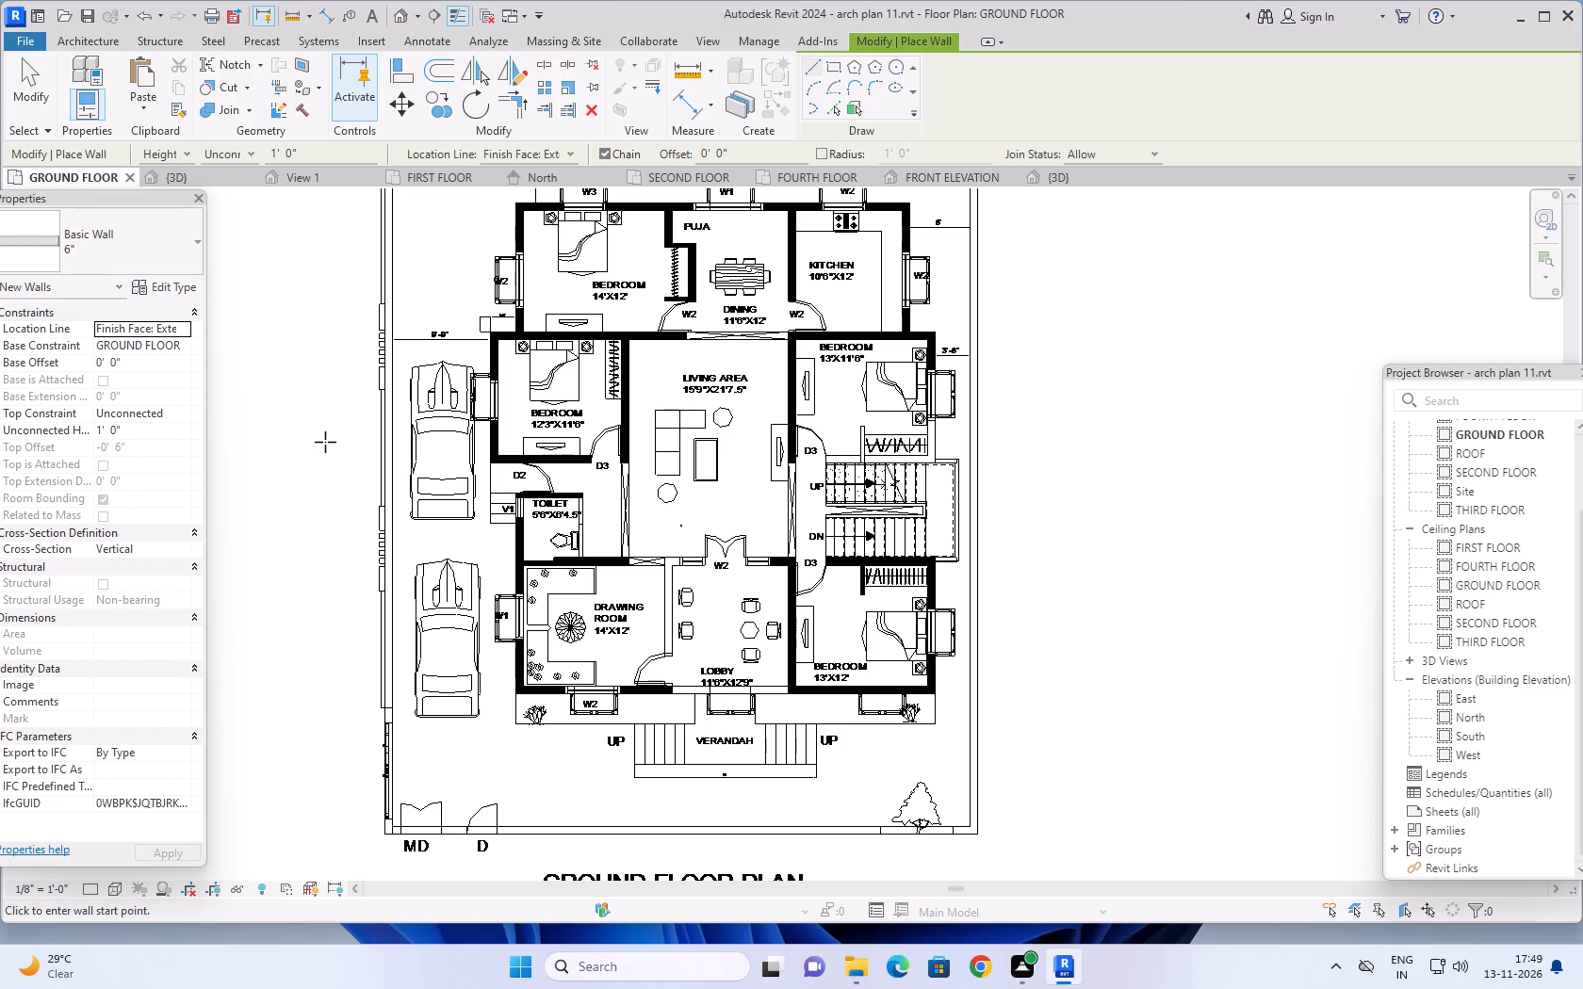
{"action": "middle_click_drag", "start_coordinate": [325, 442], "coordinate": [370, 457]}
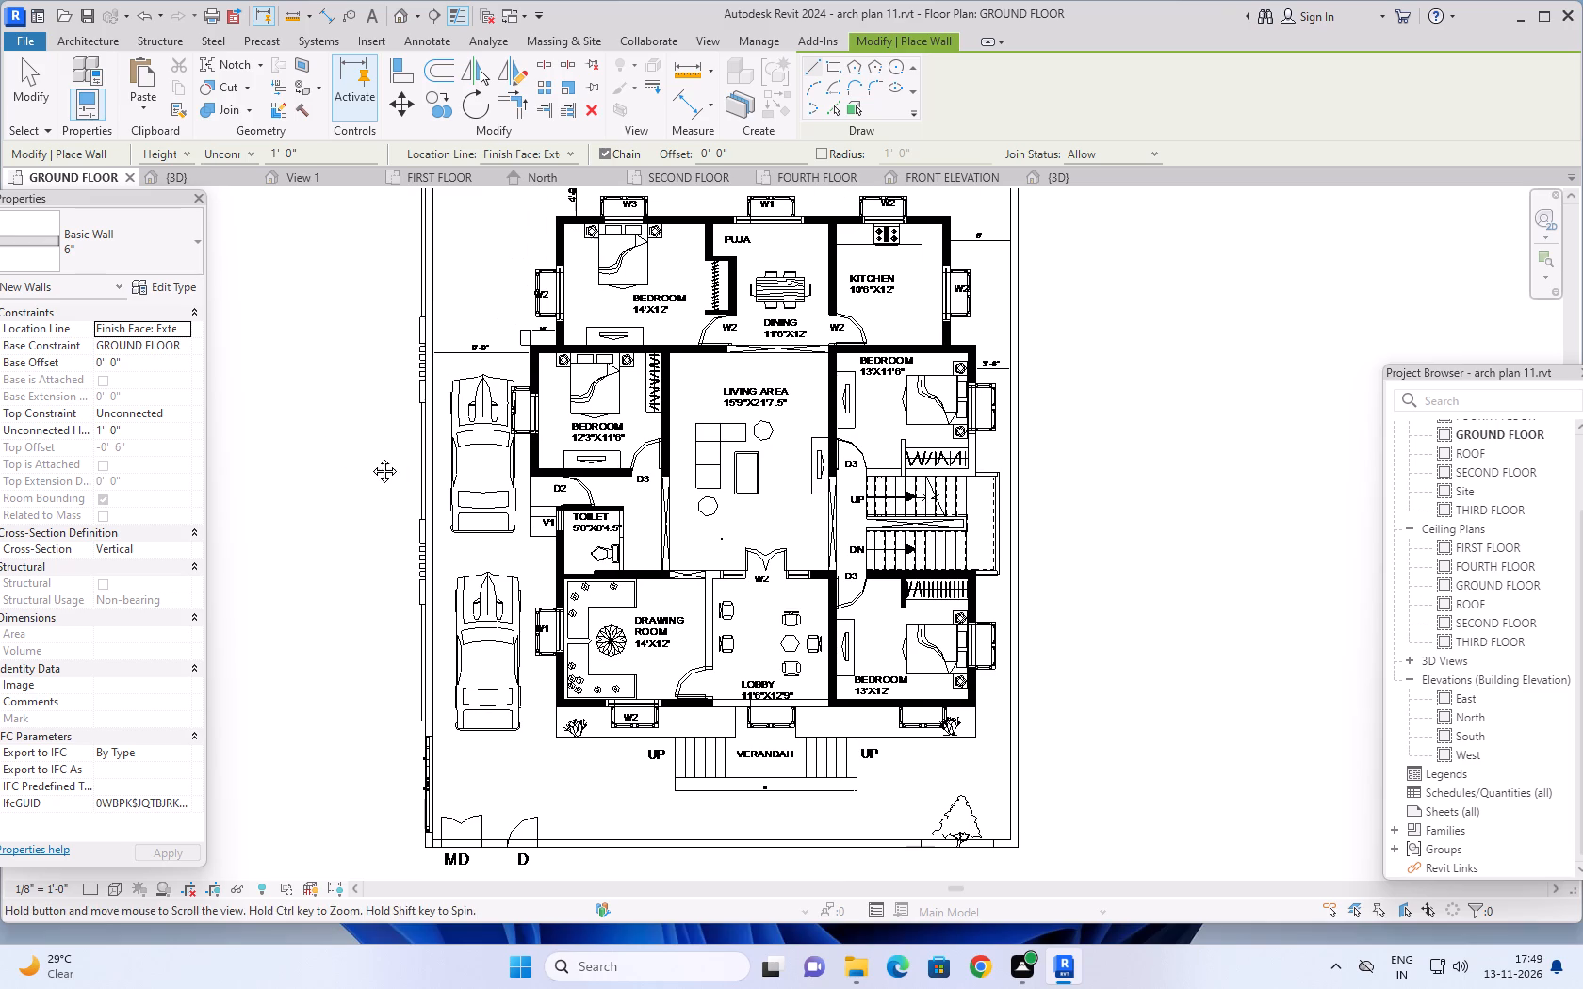
{"action": "middle_click_drag", "start_coordinate": [370, 457], "coordinate": [371, 457]}
{"action": "left_click", "coordinate": [197, 181]}
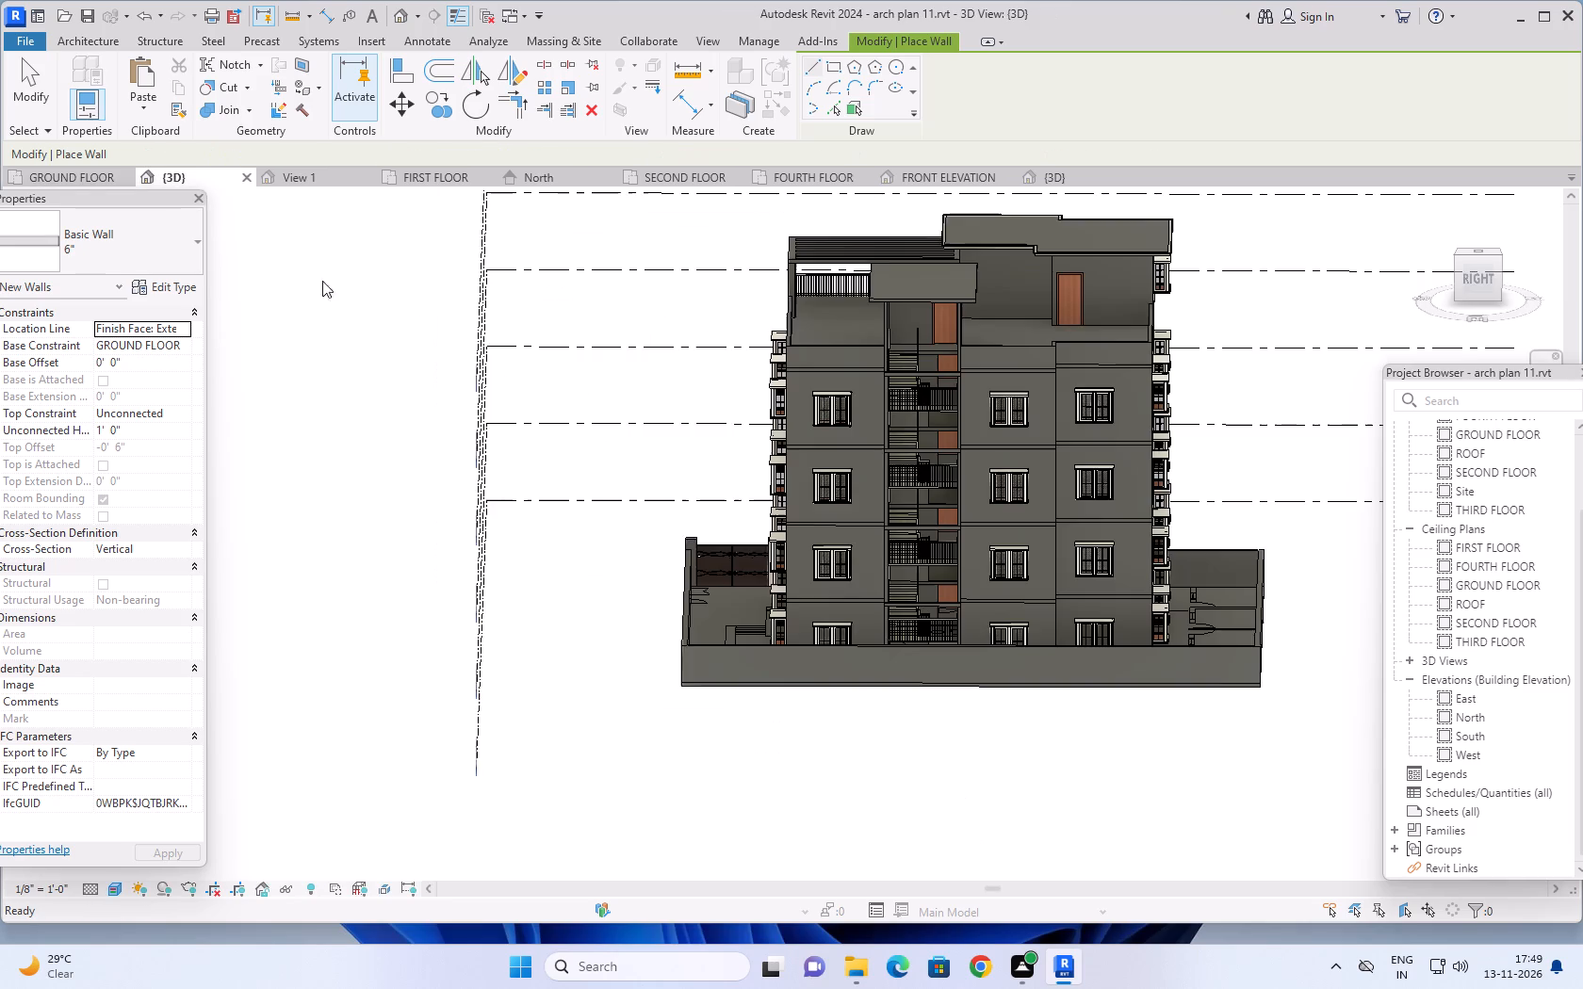
{"action": "scroll", "coordinate": [626, 392], "scroll_direction": "down", "scroll_amount": 1}
{"action": "middle_click_drag", "start_coordinate": [627, 392], "coordinate": [624, 460]}
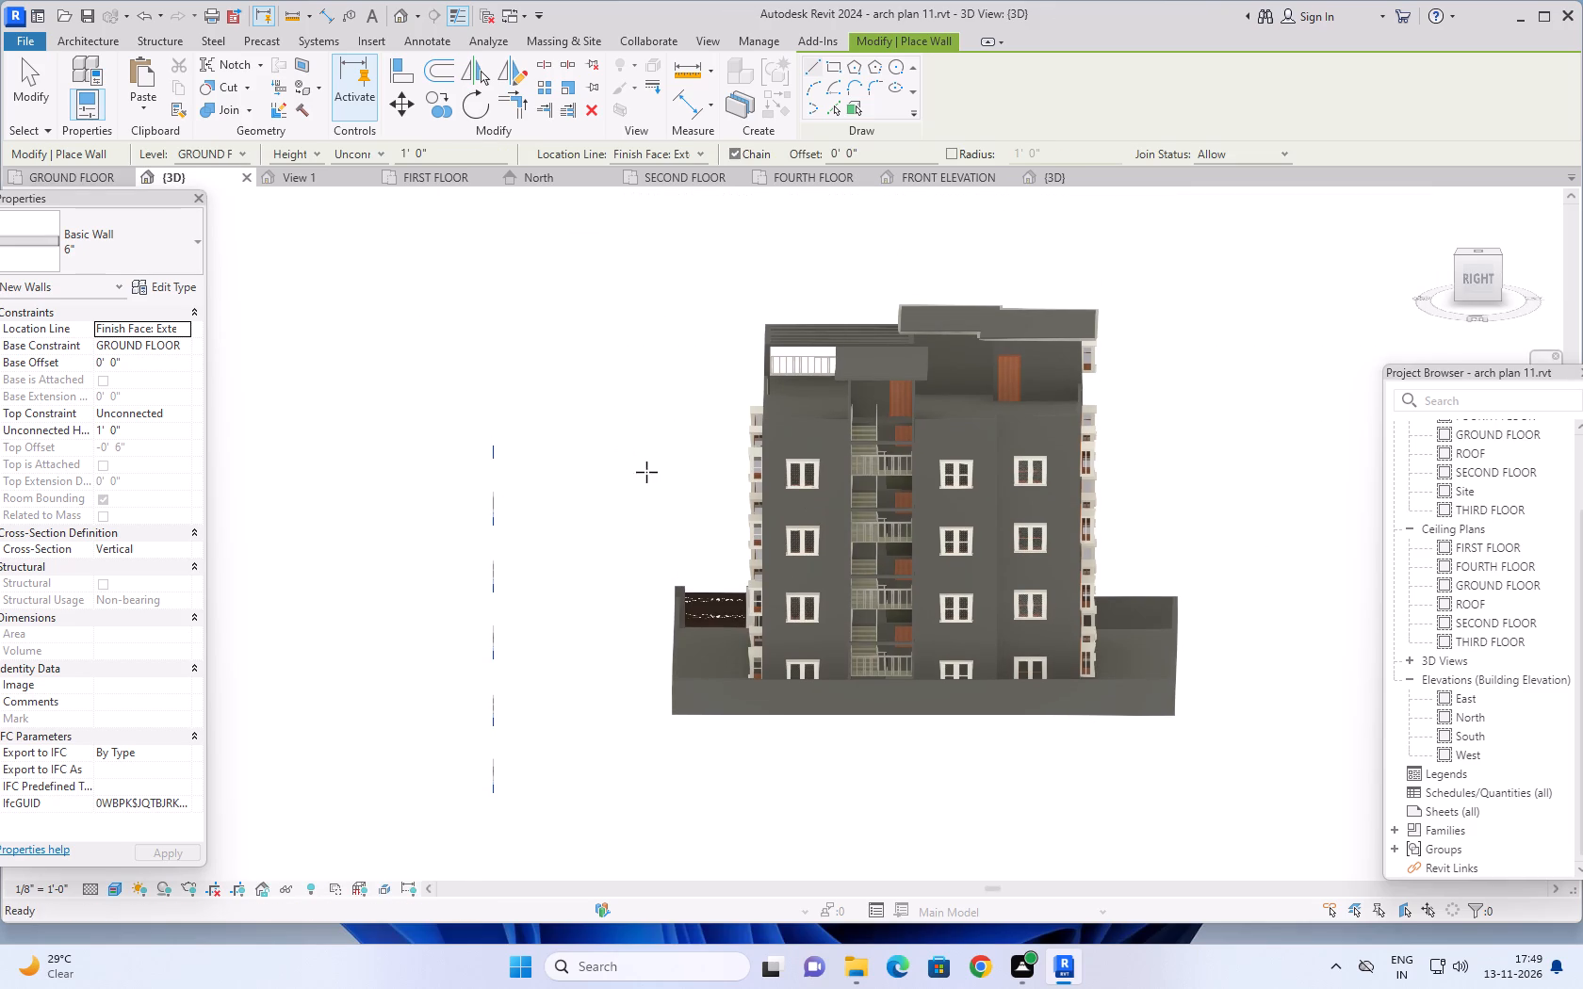
{"action": "scroll", "coordinate": [872, 474], "scroll_direction": "up", "scroll_amount": 1}
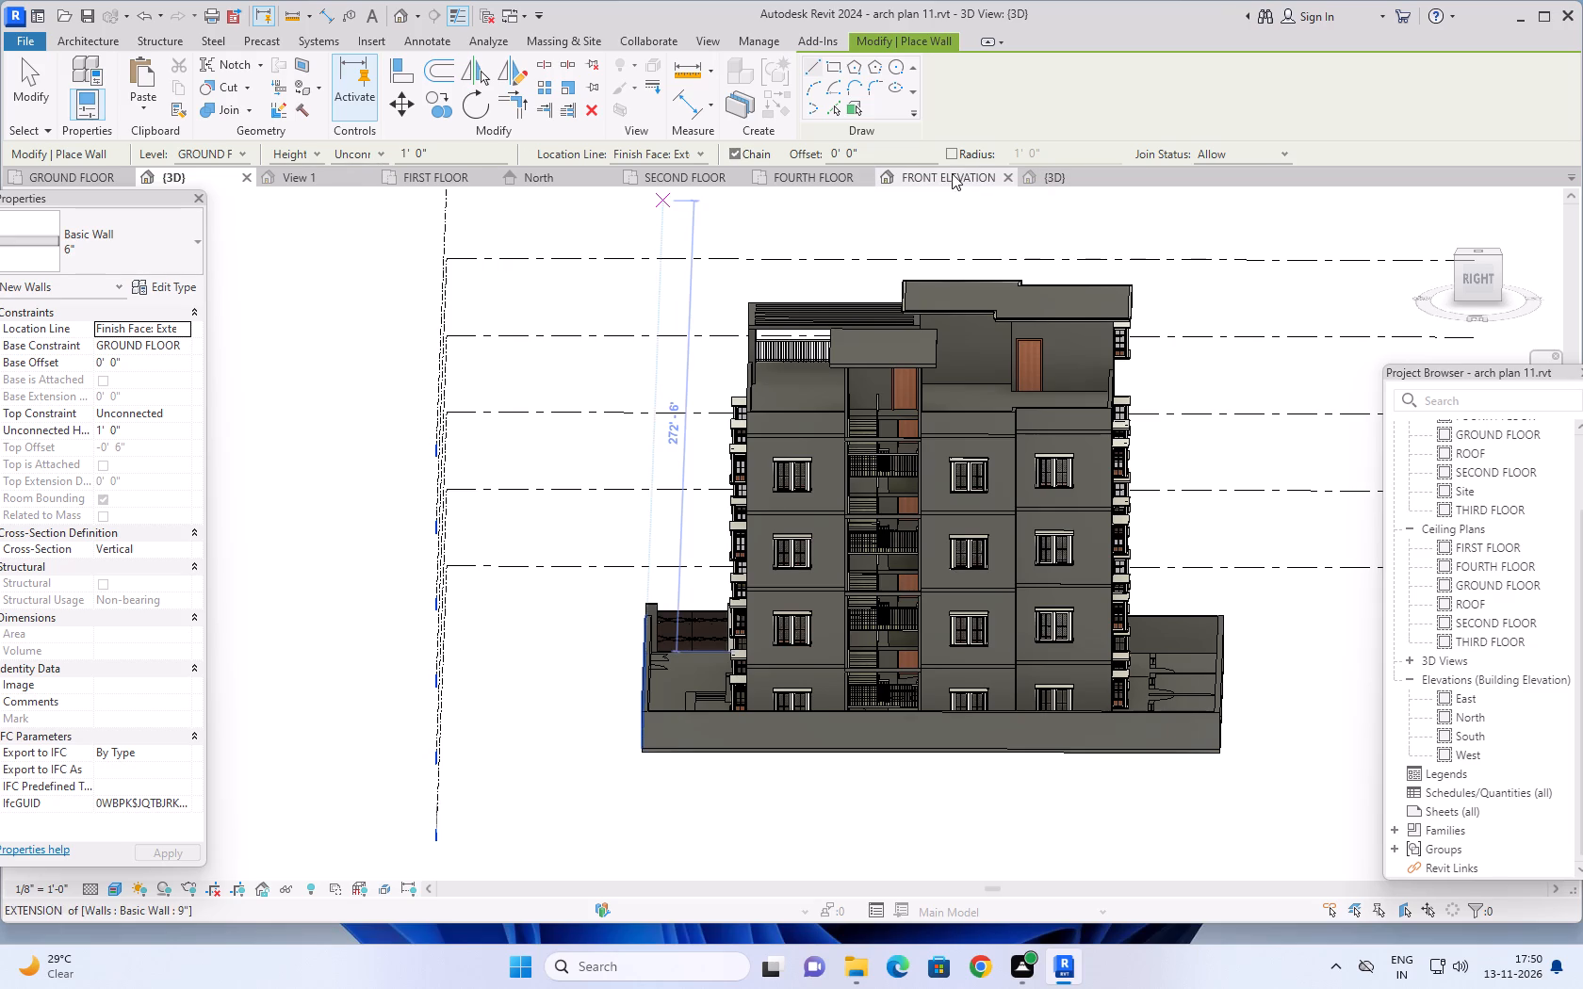
{"action": "left_click", "coordinate": [549, 171]}
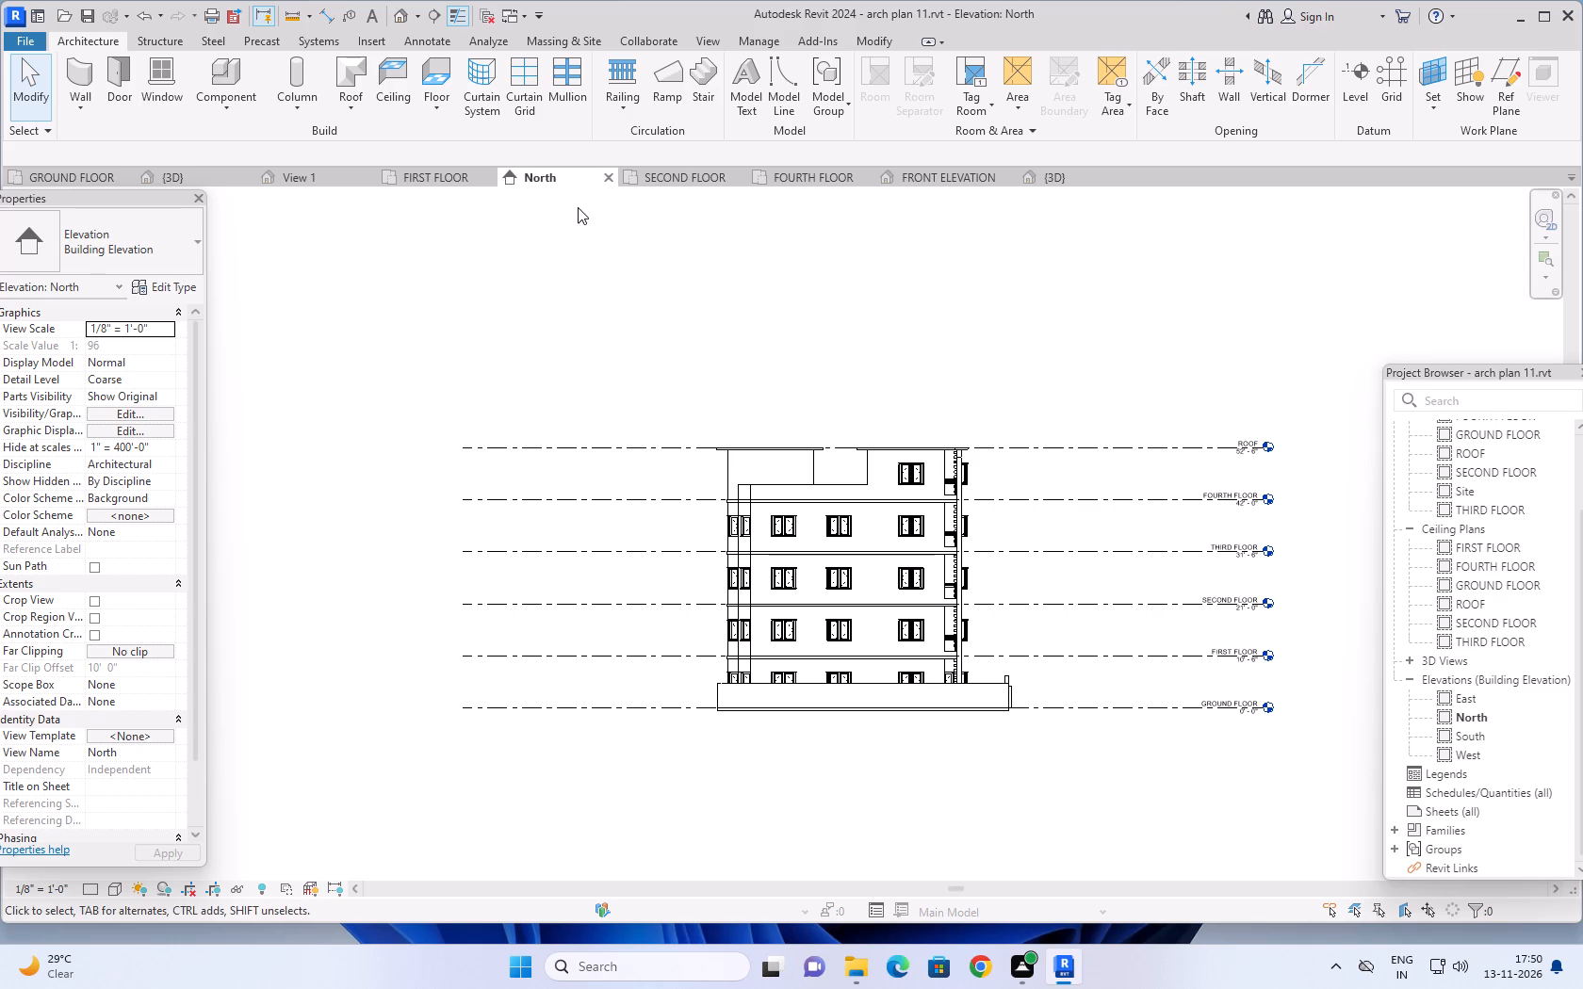
On the ground floor plan, draw a Curtain Wall 1 about 9' 9" long along the stair landing's outer edge, up to level ROOF.
{"action": "left_click", "coordinate": [95, 179]}
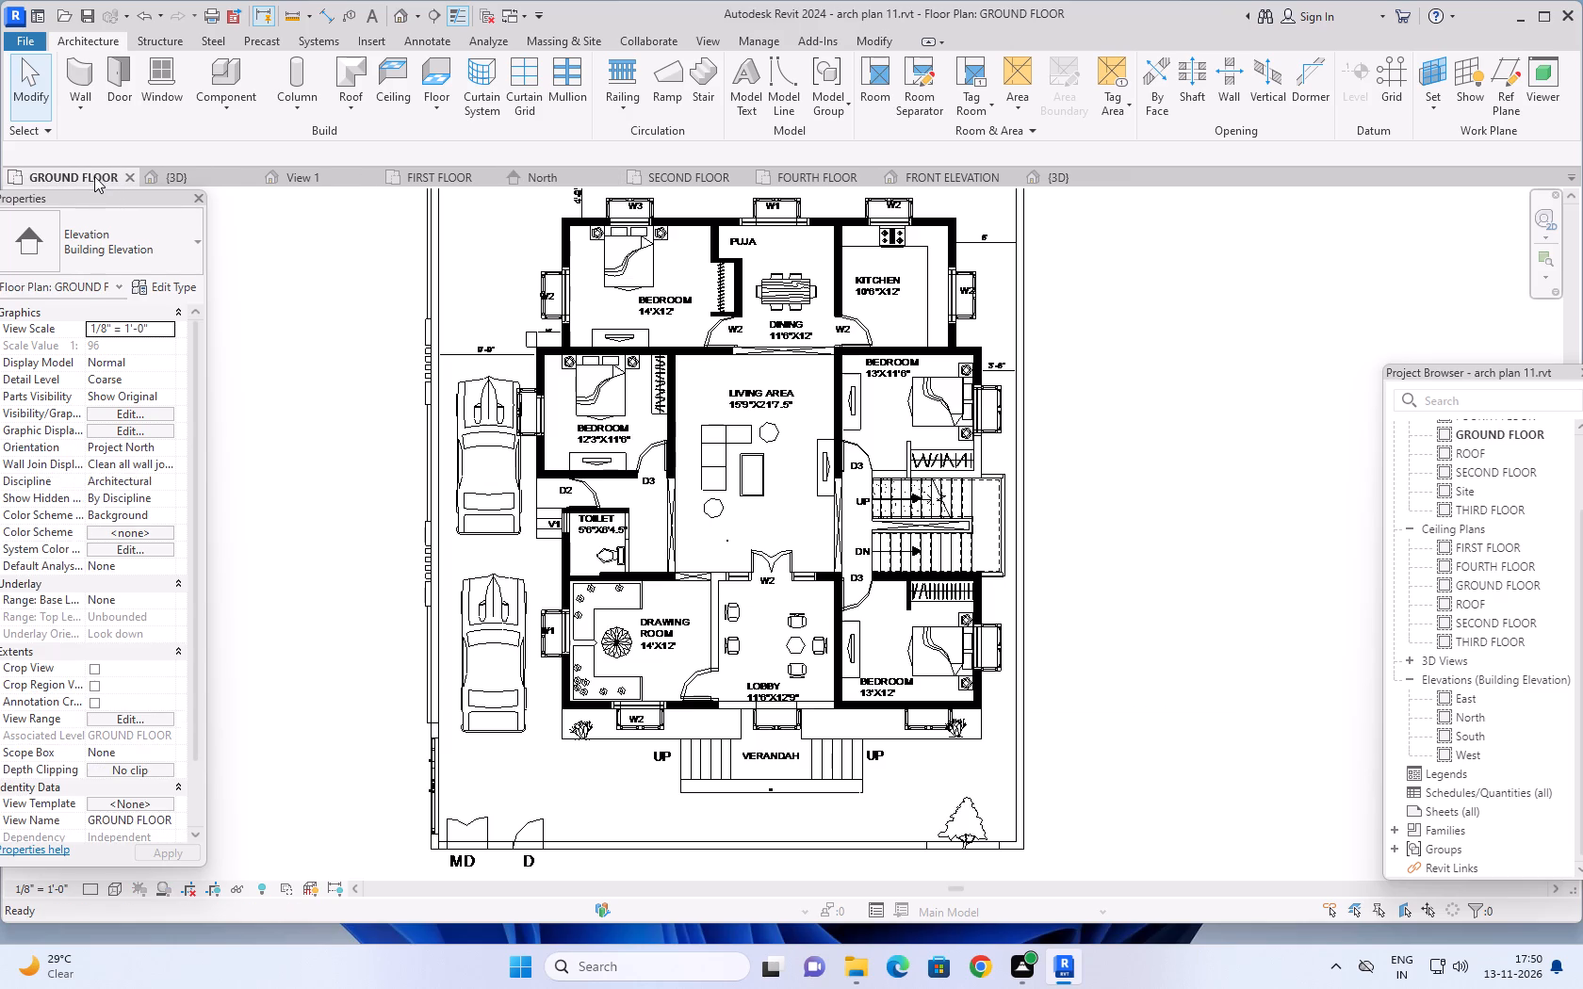
{"action": "left_click", "coordinate": [80, 68]}
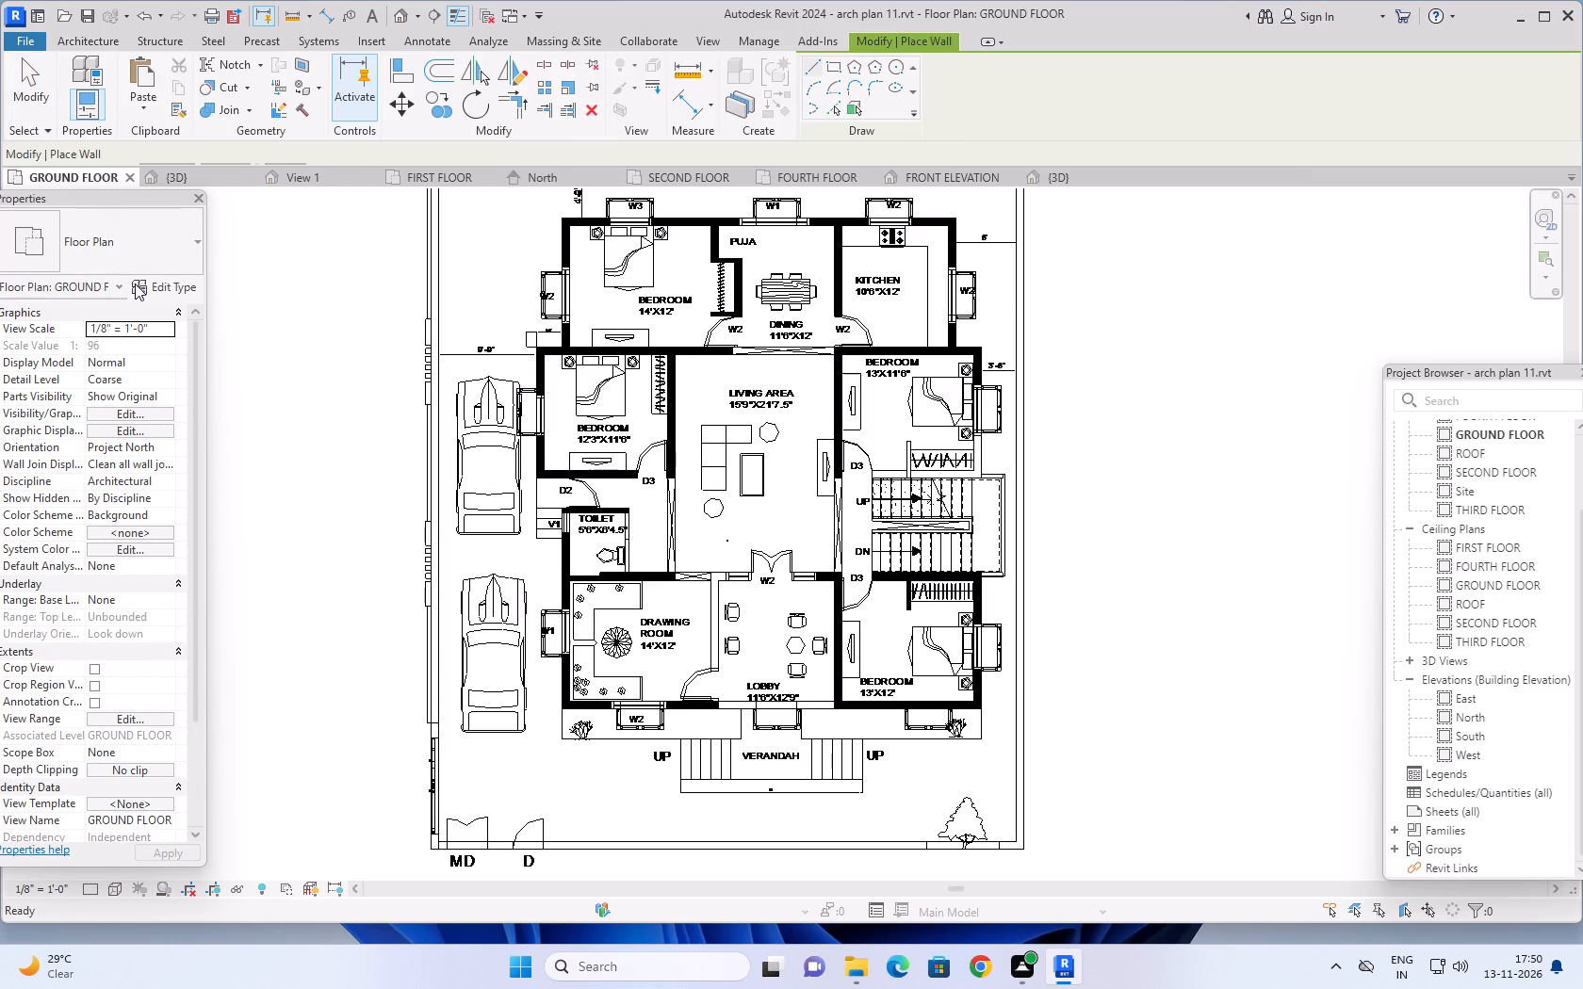
{"action": "left_click", "coordinate": [178, 249]}
{"action": "scroll", "coordinate": [101, 461], "scroll_direction": "down", "scroll_amount": 8}
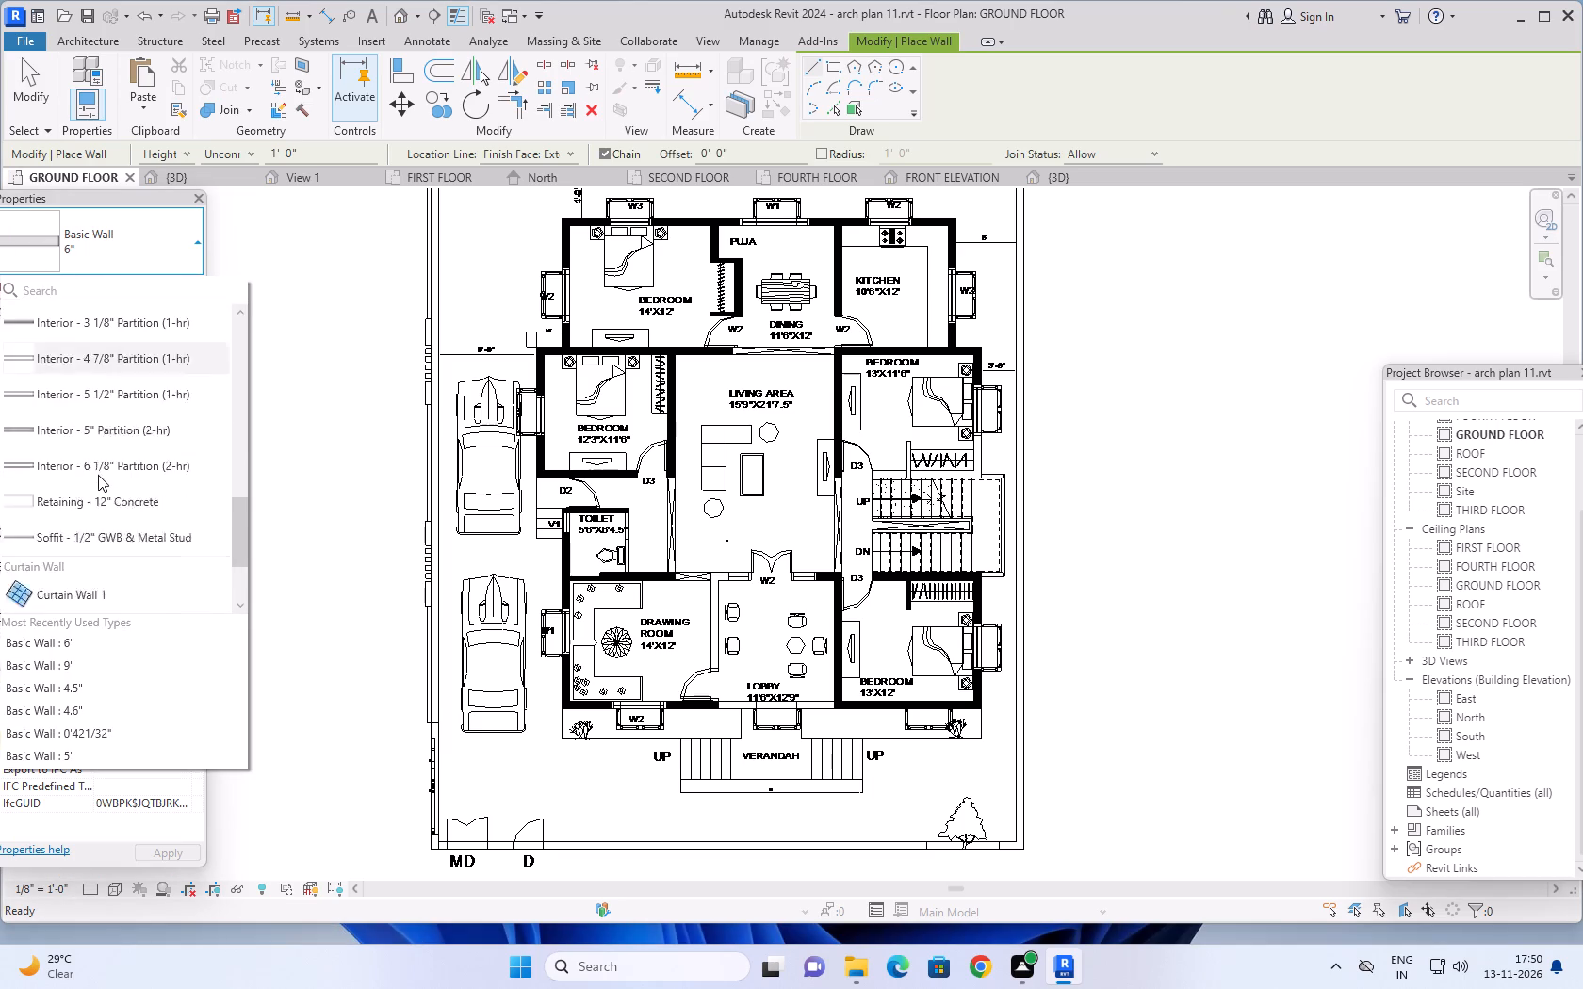
{"action": "scroll", "coordinate": [98, 475], "scroll_direction": "down", "scroll_amount": 8}
{"action": "left_click", "coordinate": [106, 455]}
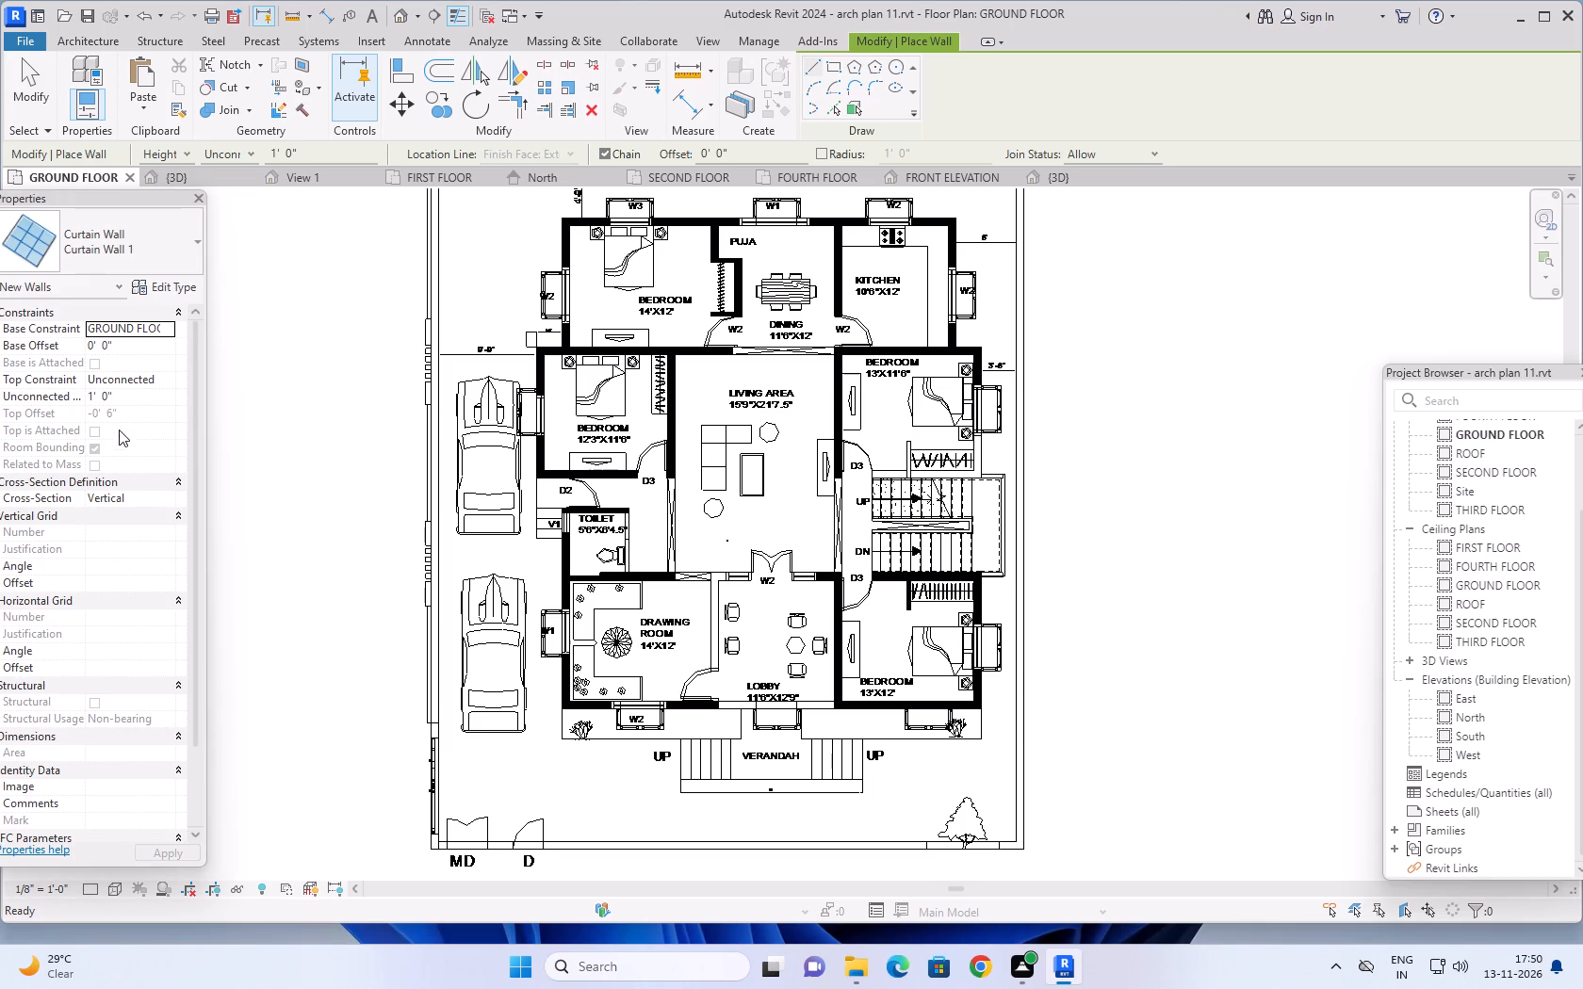
{"action": "left_click", "coordinate": [160, 377]}
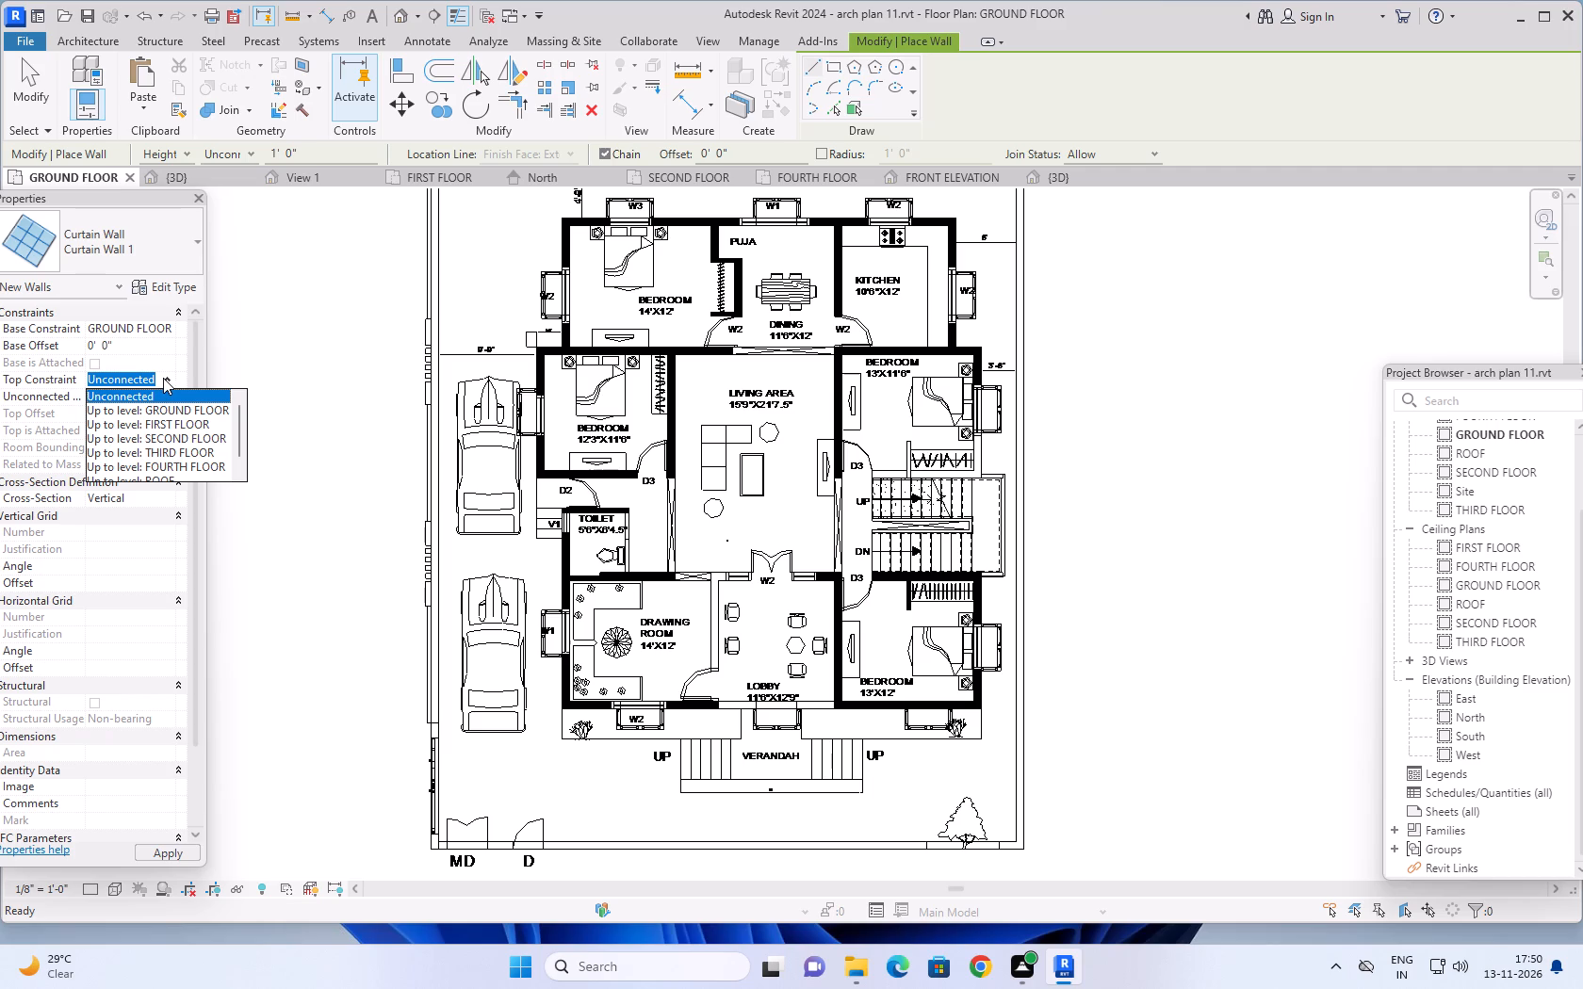
{"action": "left_click", "coordinate": [163, 378]}
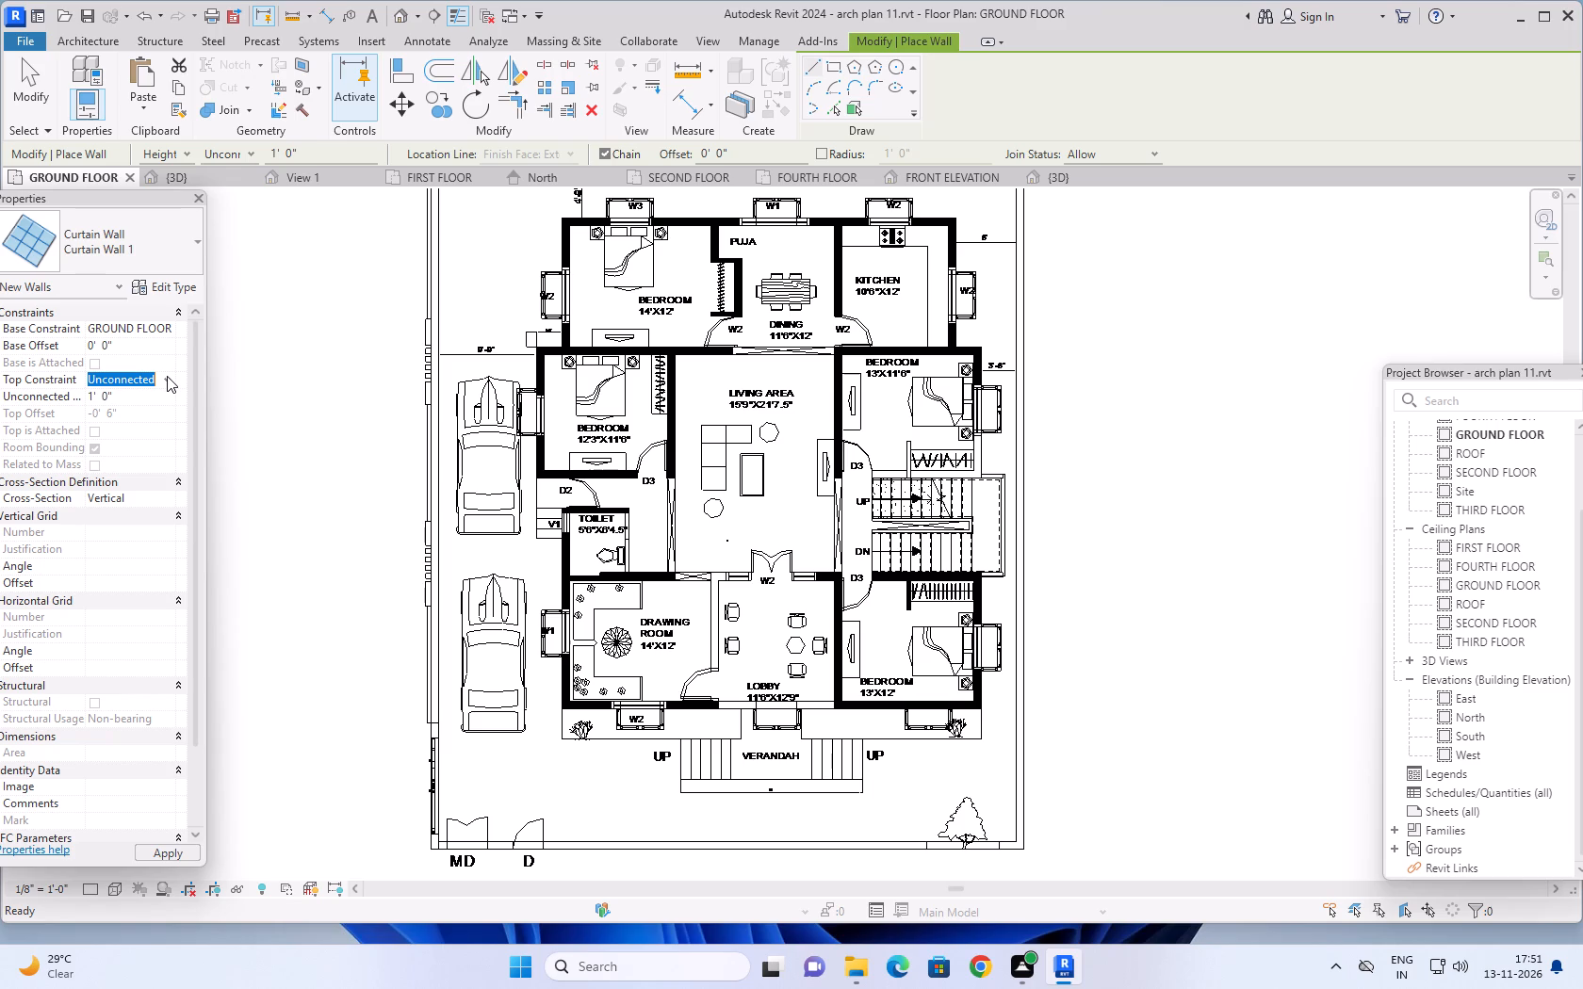
{"action": "left_click", "coordinate": [162, 375]}
{"action": "scroll", "coordinate": [150, 451], "scroll_direction": "down", "scroll_amount": 1}
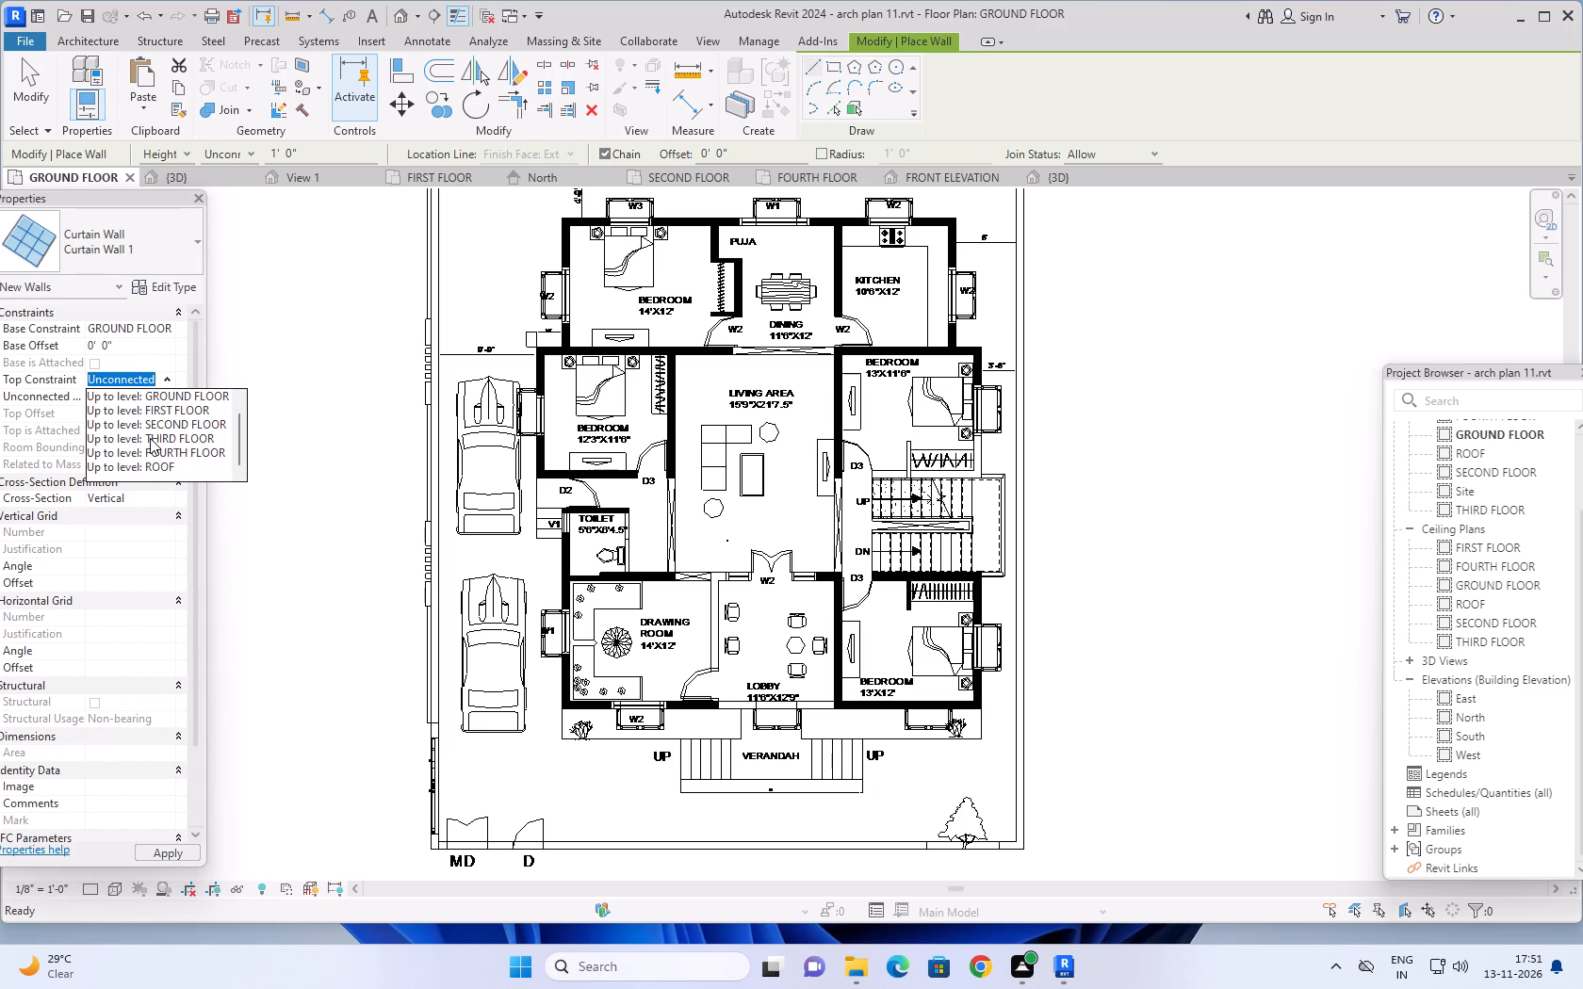
{"action": "left_click", "coordinate": [148, 463]}
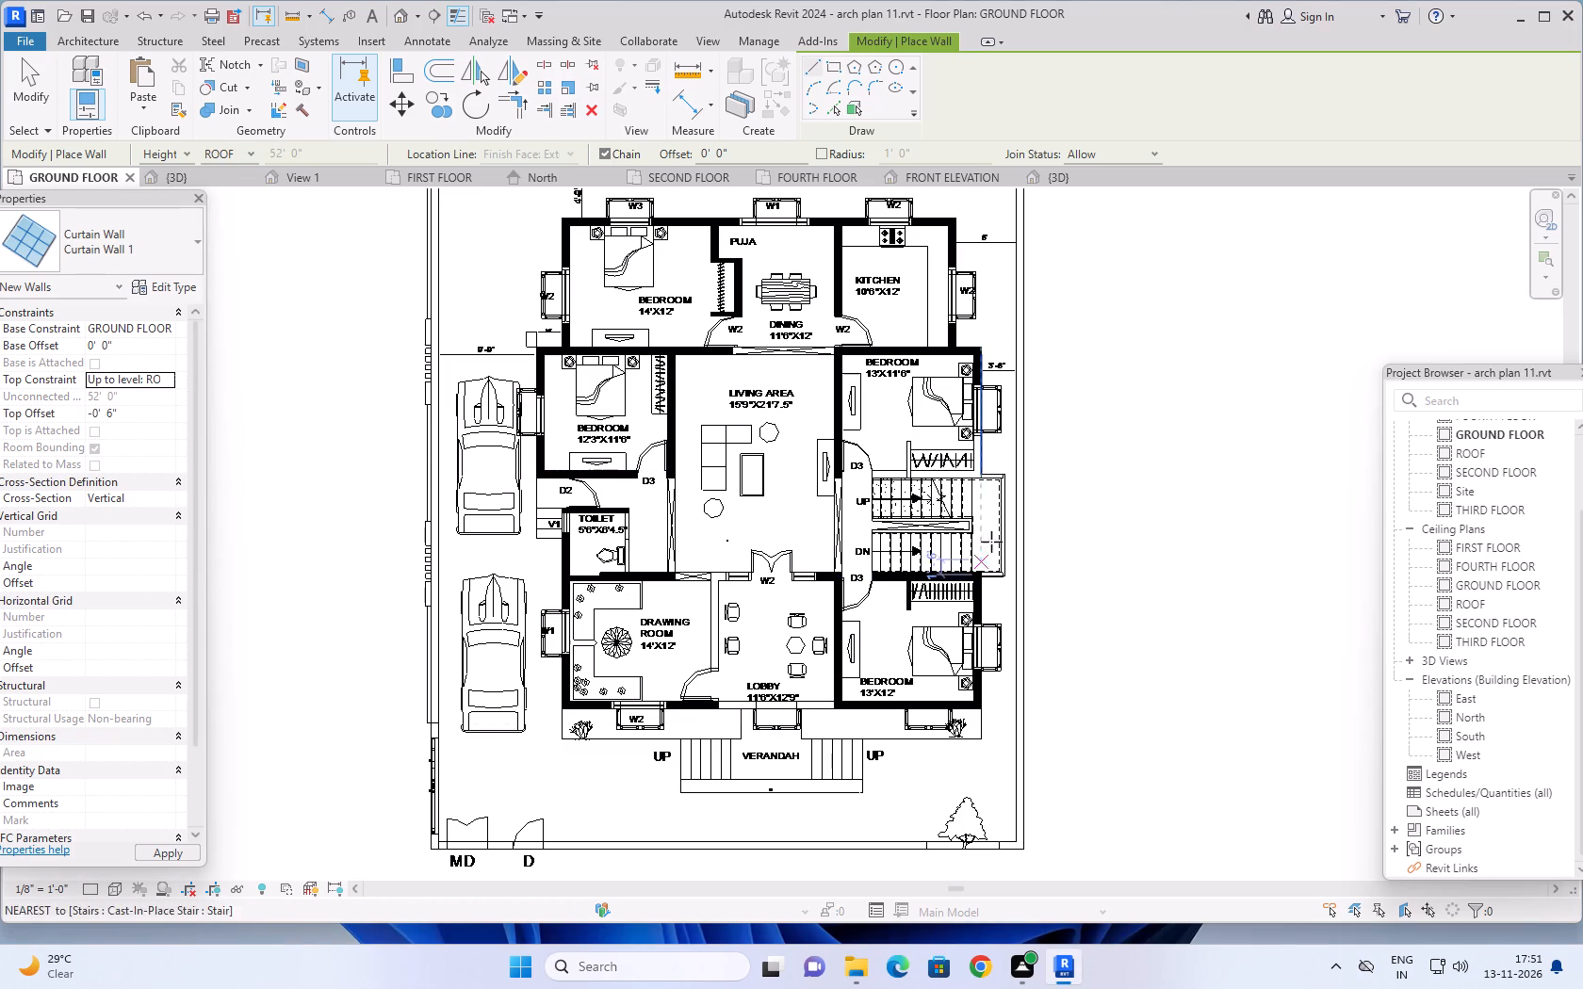
{"action": "scroll", "coordinate": [1012, 510], "scroll_direction": "up", "scroll_amount": 8}
{"action": "middle_click_drag", "start_coordinate": [1001, 484], "coordinate": [880, 481]}
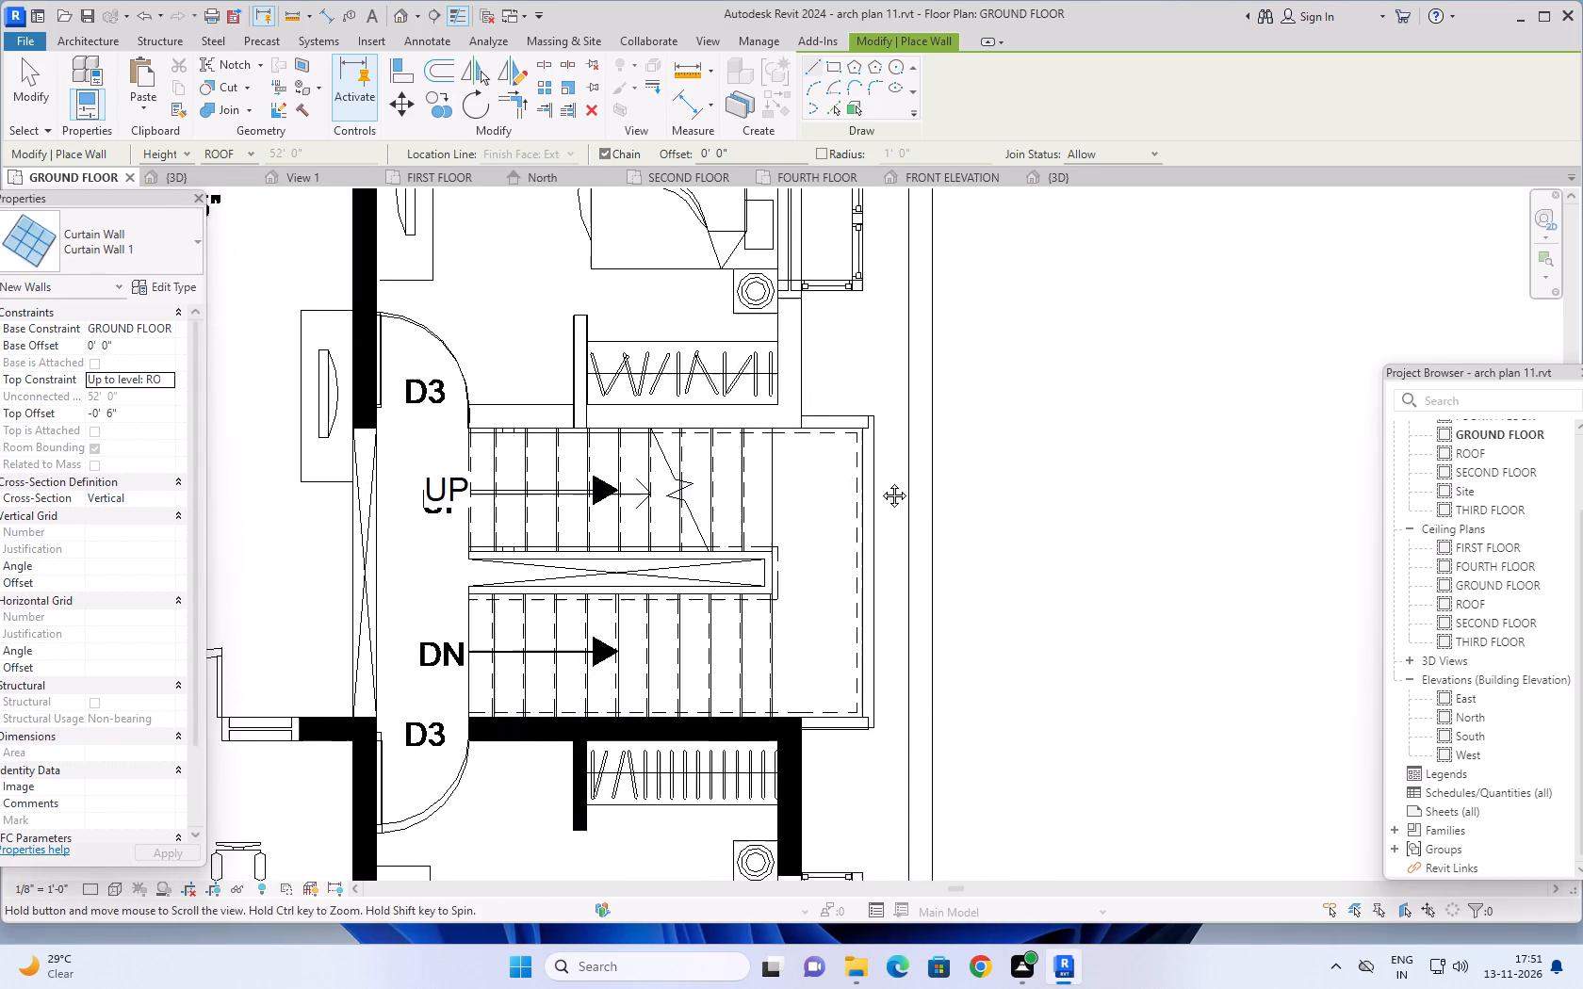
{"action": "middle_click_drag", "start_coordinate": [880, 481], "coordinate": [863, 480]}
{"action": "scroll", "coordinate": [849, 446], "scroll_direction": "up", "scroll_amount": 5}
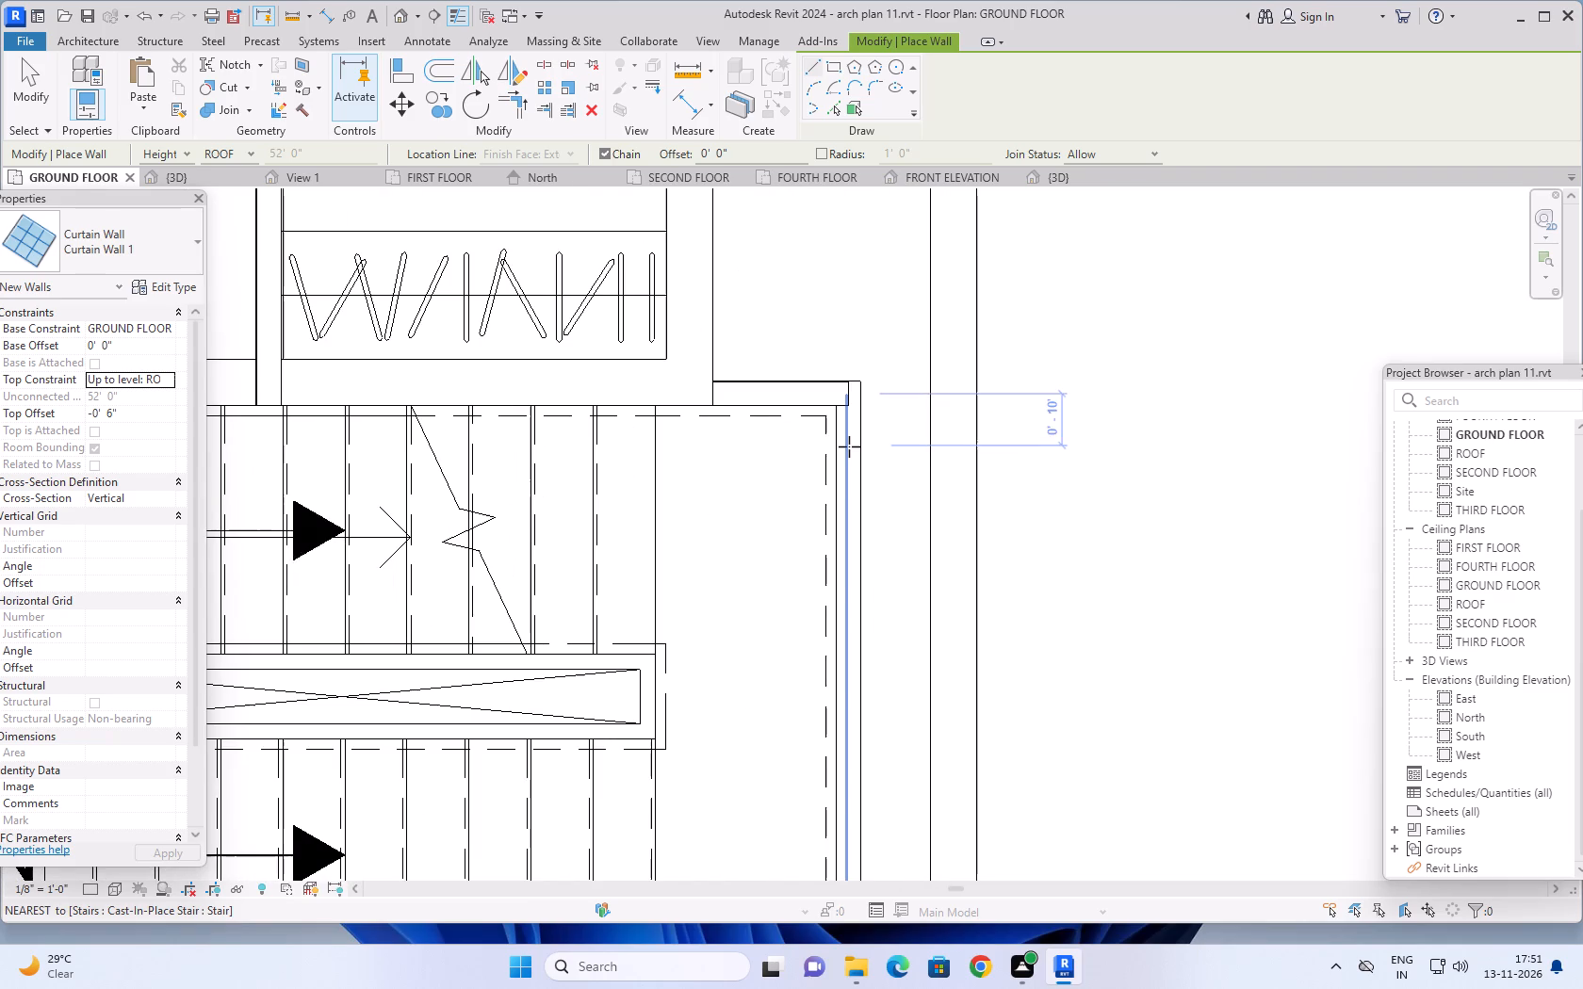
{"action": "left_click", "coordinate": [846, 408]}
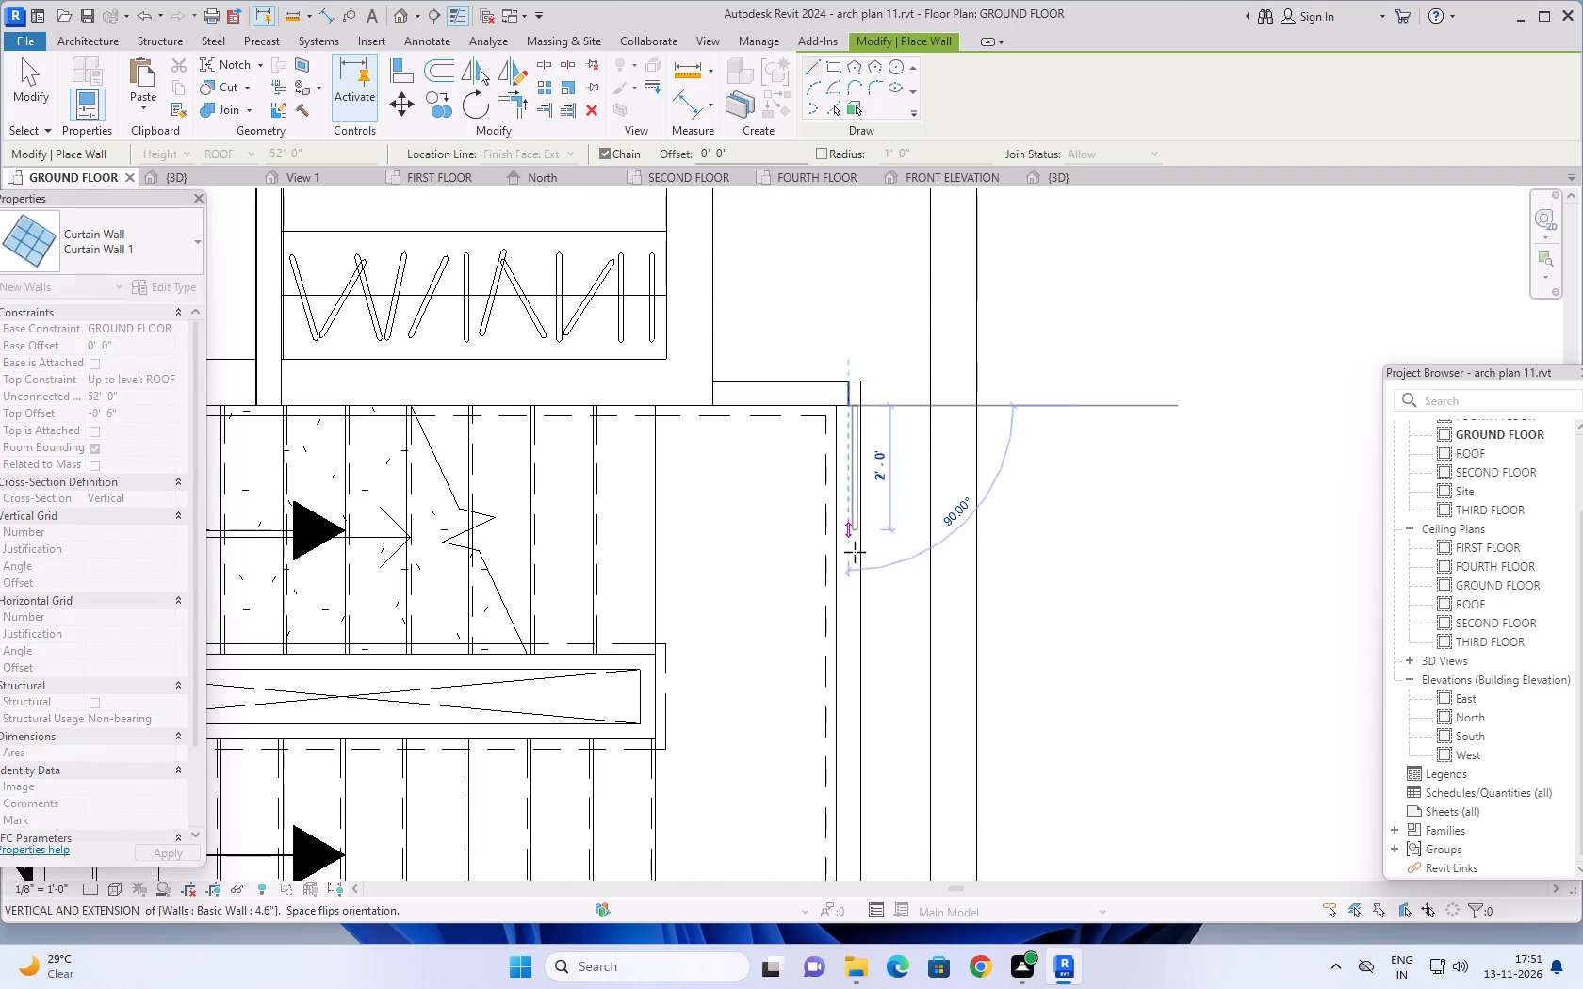
{"action": "scroll", "coordinate": [850, 597], "scroll_direction": "down", "scroll_amount": 2}
{"action": "middle_click_drag", "start_coordinate": [849, 601], "coordinate": [808, 349]}
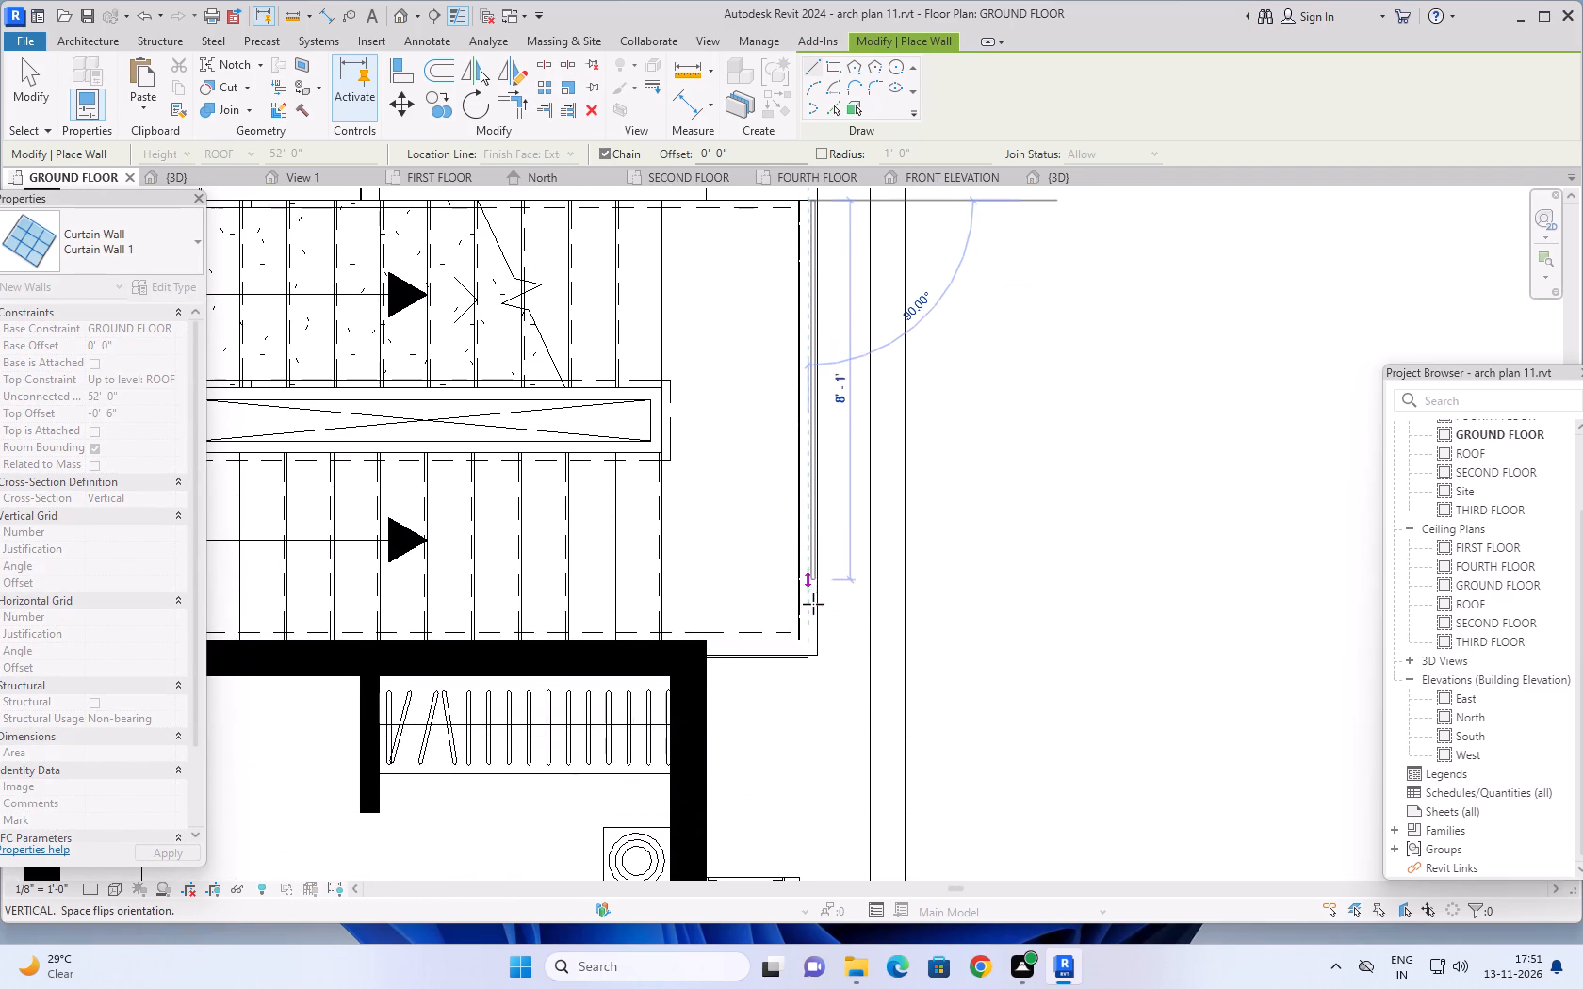
{"action": "left_click", "coordinate": [806, 640]}
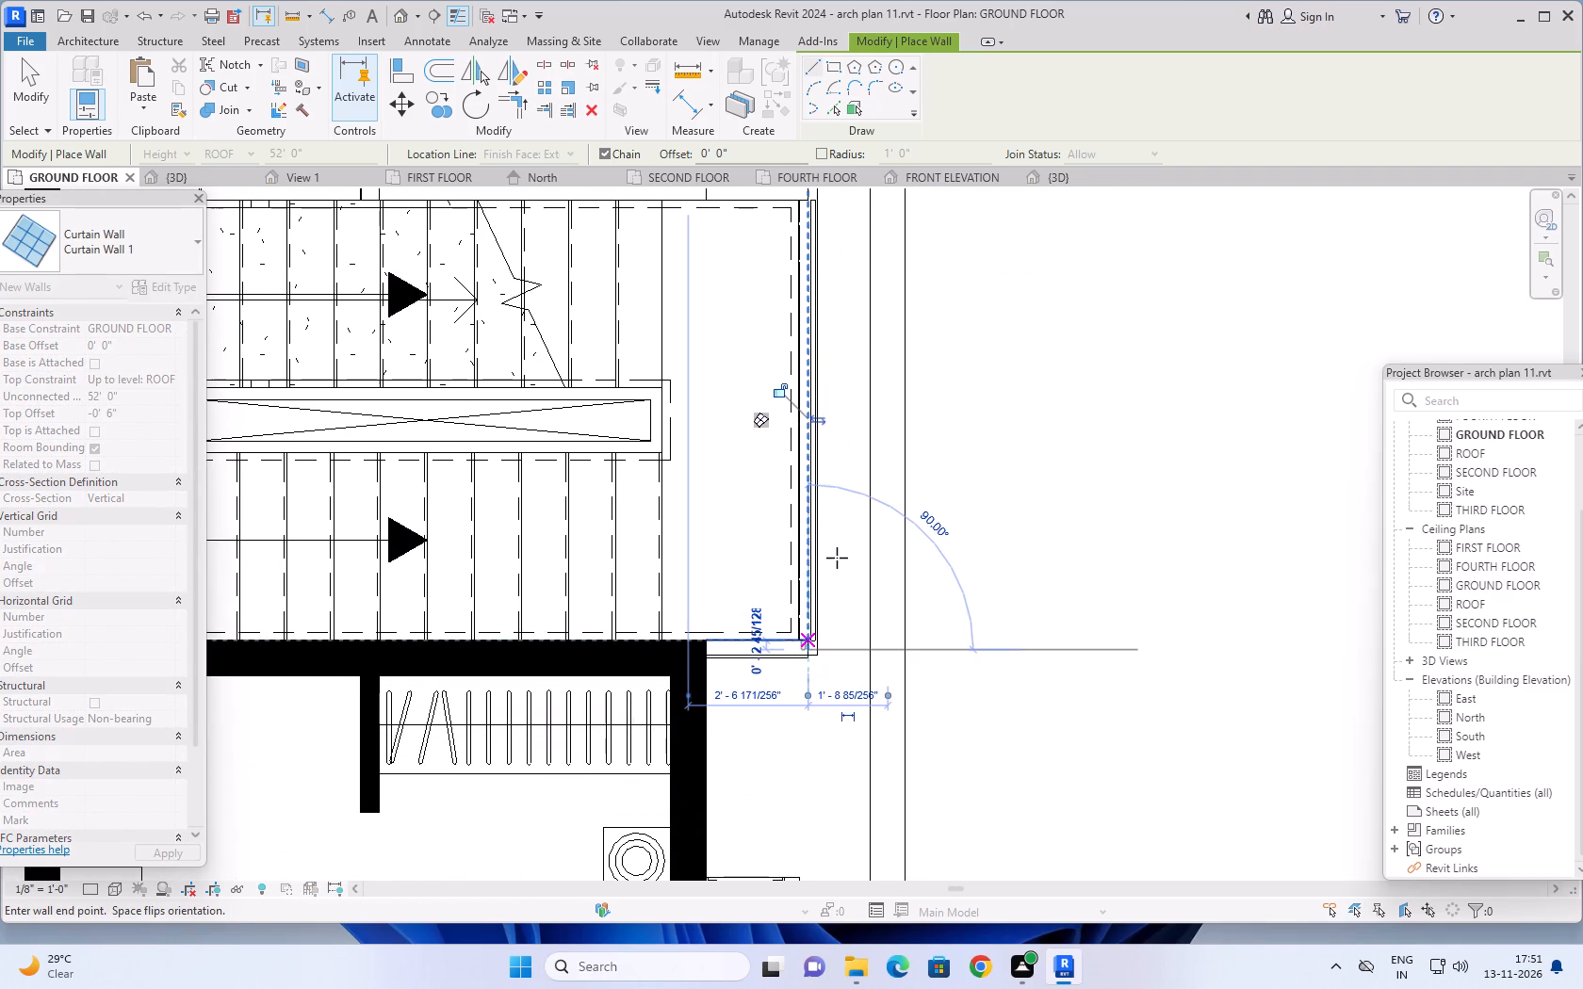
{"action": "key", "text": "Escape"}
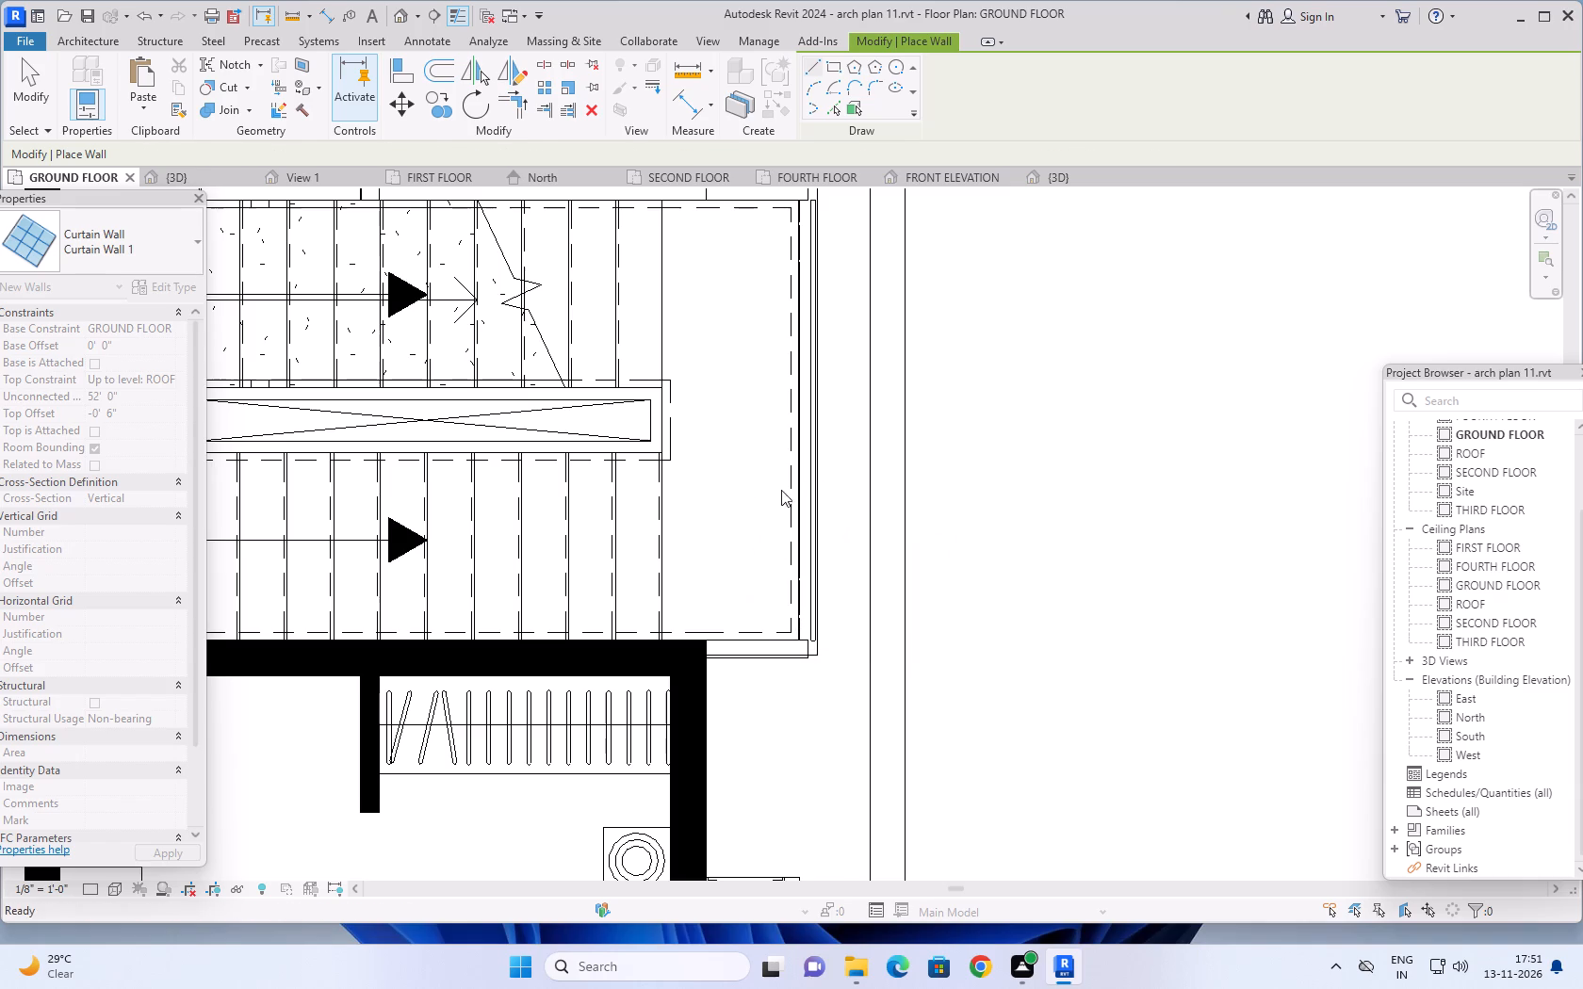
Select the new staircase curtain wall in the 3D view and show it in the north elevation.
{"action": "scroll", "coordinate": [825, 482], "scroll_direction": "down", "scroll_amount": 5}
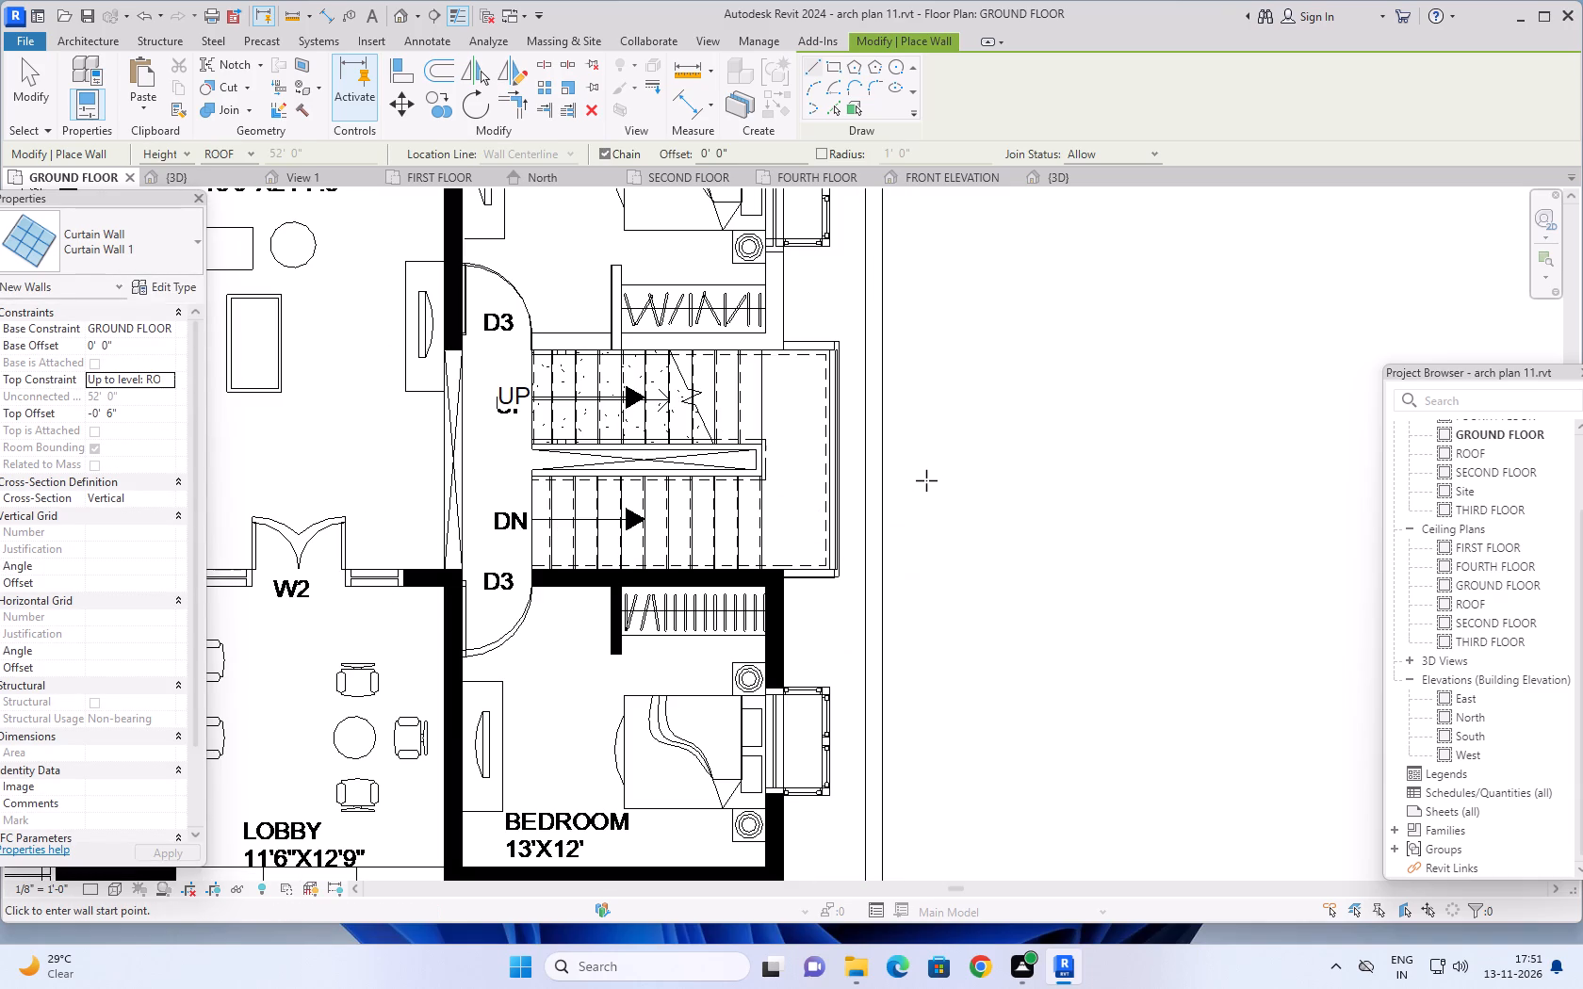
{"action": "left_click", "coordinate": [188, 177]}
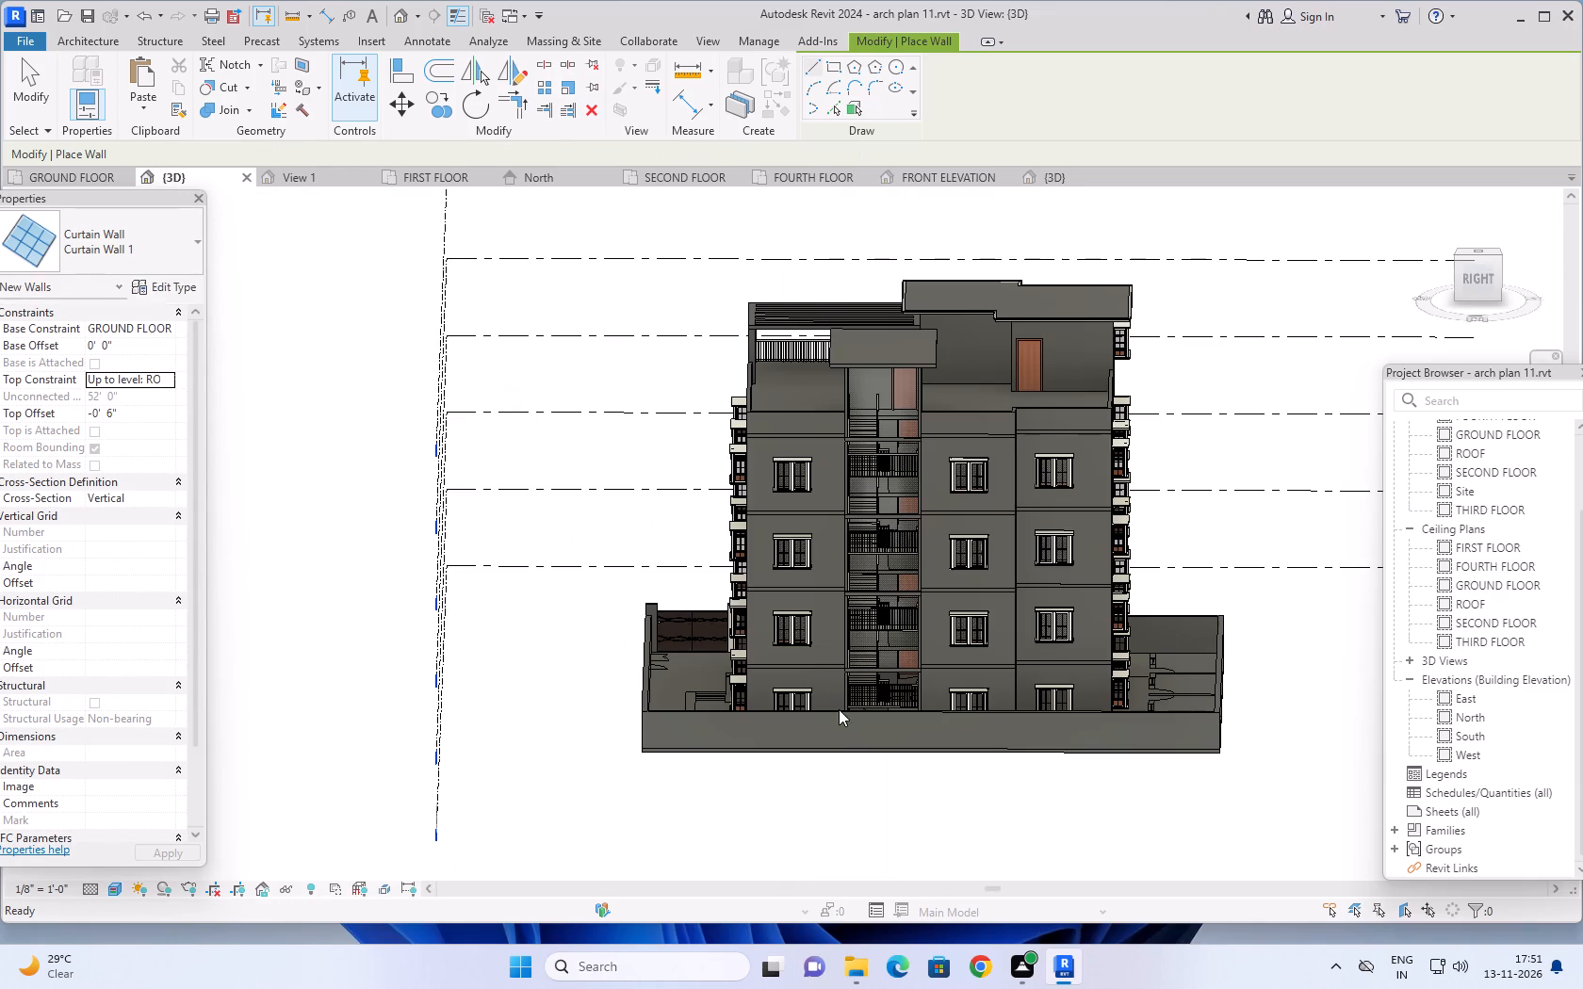
{"action": "scroll", "coordinate": [880, 781], "scroll_direction": "up", "scroll_amount": 3}
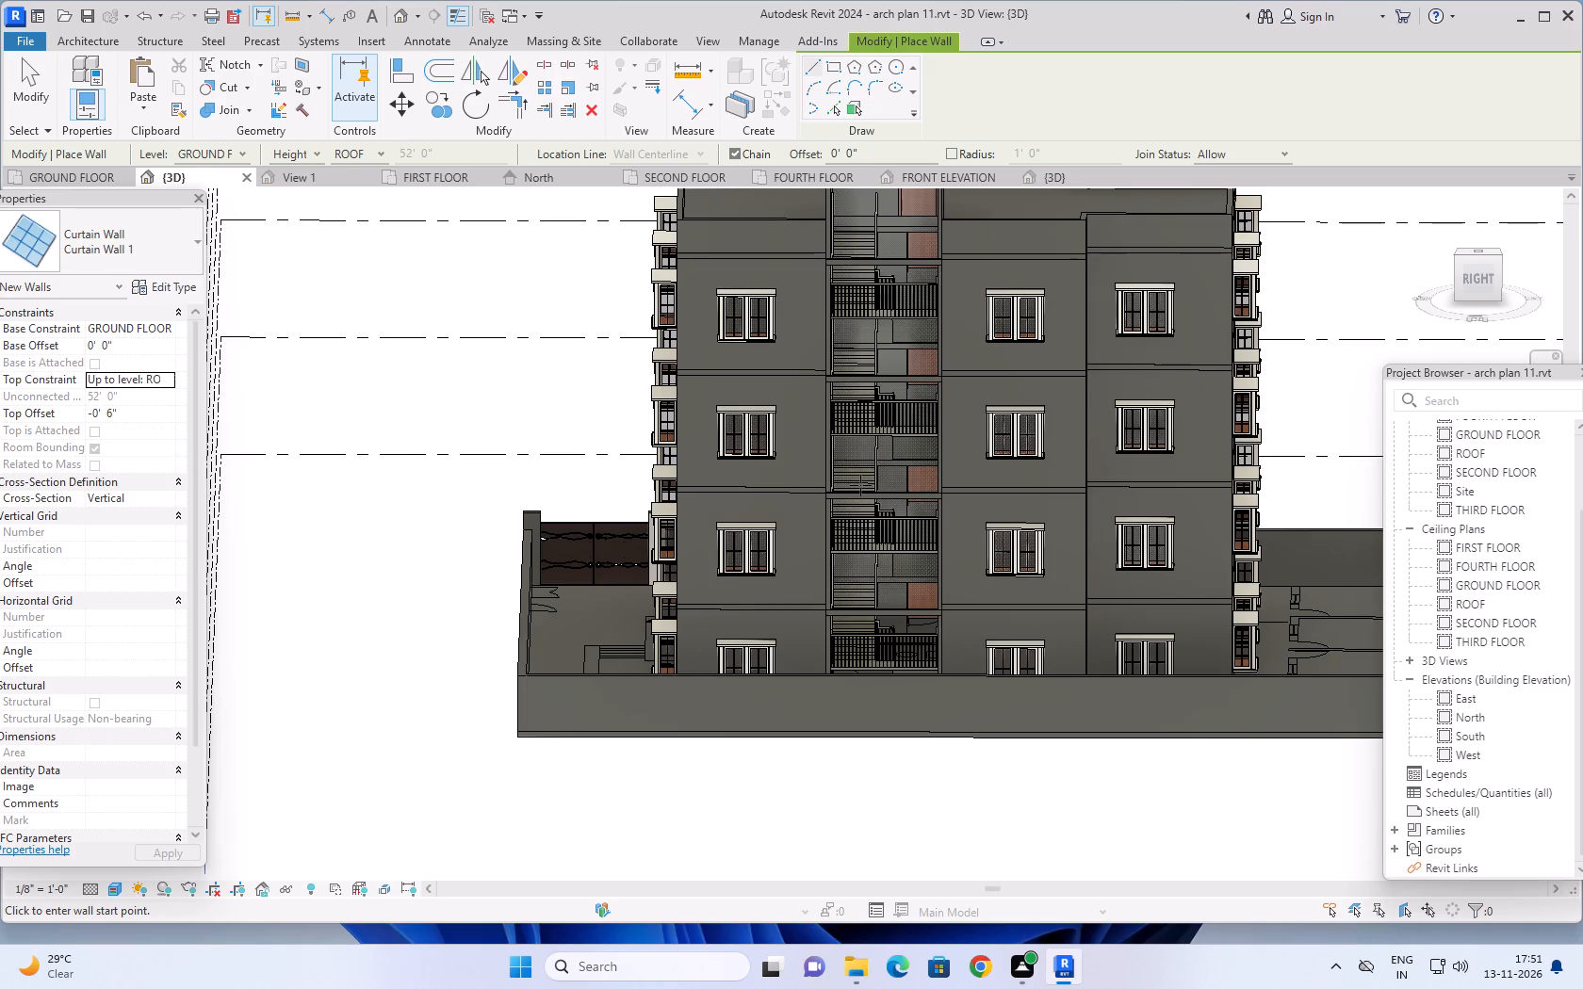
{"action": "key", "text": "Tab"}
{"action": "key", "text": "Tab"}
{"action": "key", "text": "Tab"}
{"action": "key", "text": "Tab"}
{"action": "key", "text": "Tab"}
{"action": "key", "text": "Tab"}
{"action": "key", "text": "Tab"}
{"action": "left_click", "coordinate": [860, 482]}
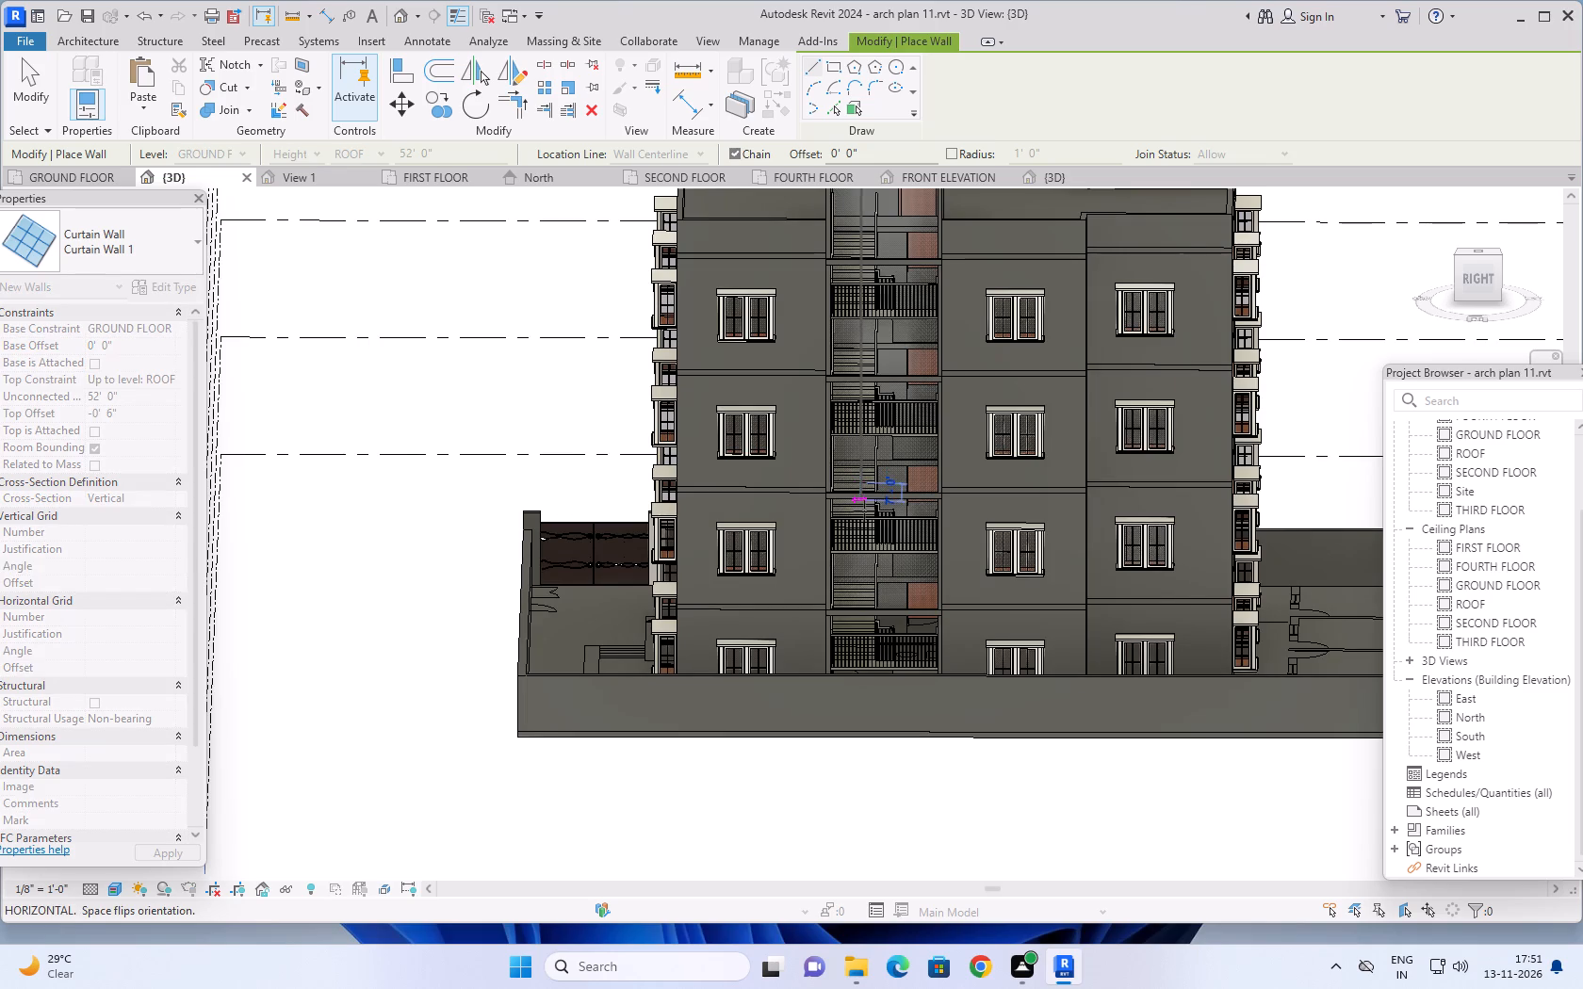
{"action": "key", "text": "Escape"}
{"action": "key", "text": "Escape"}
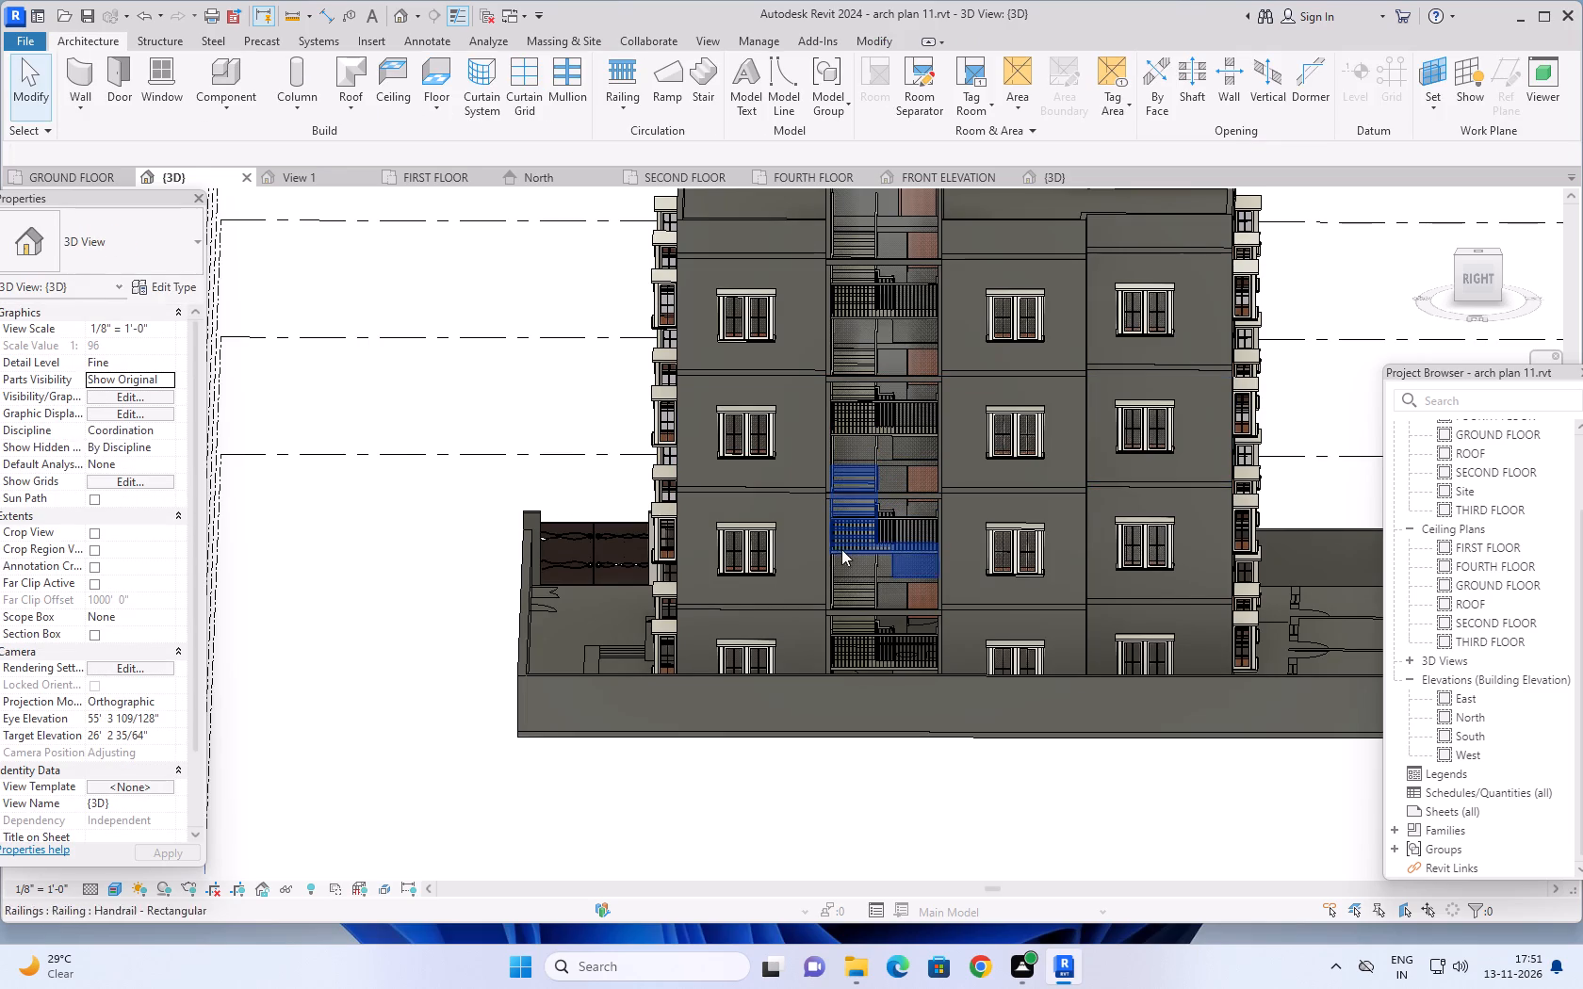
{"action": "left_click", "coordinate": [835, 635]}
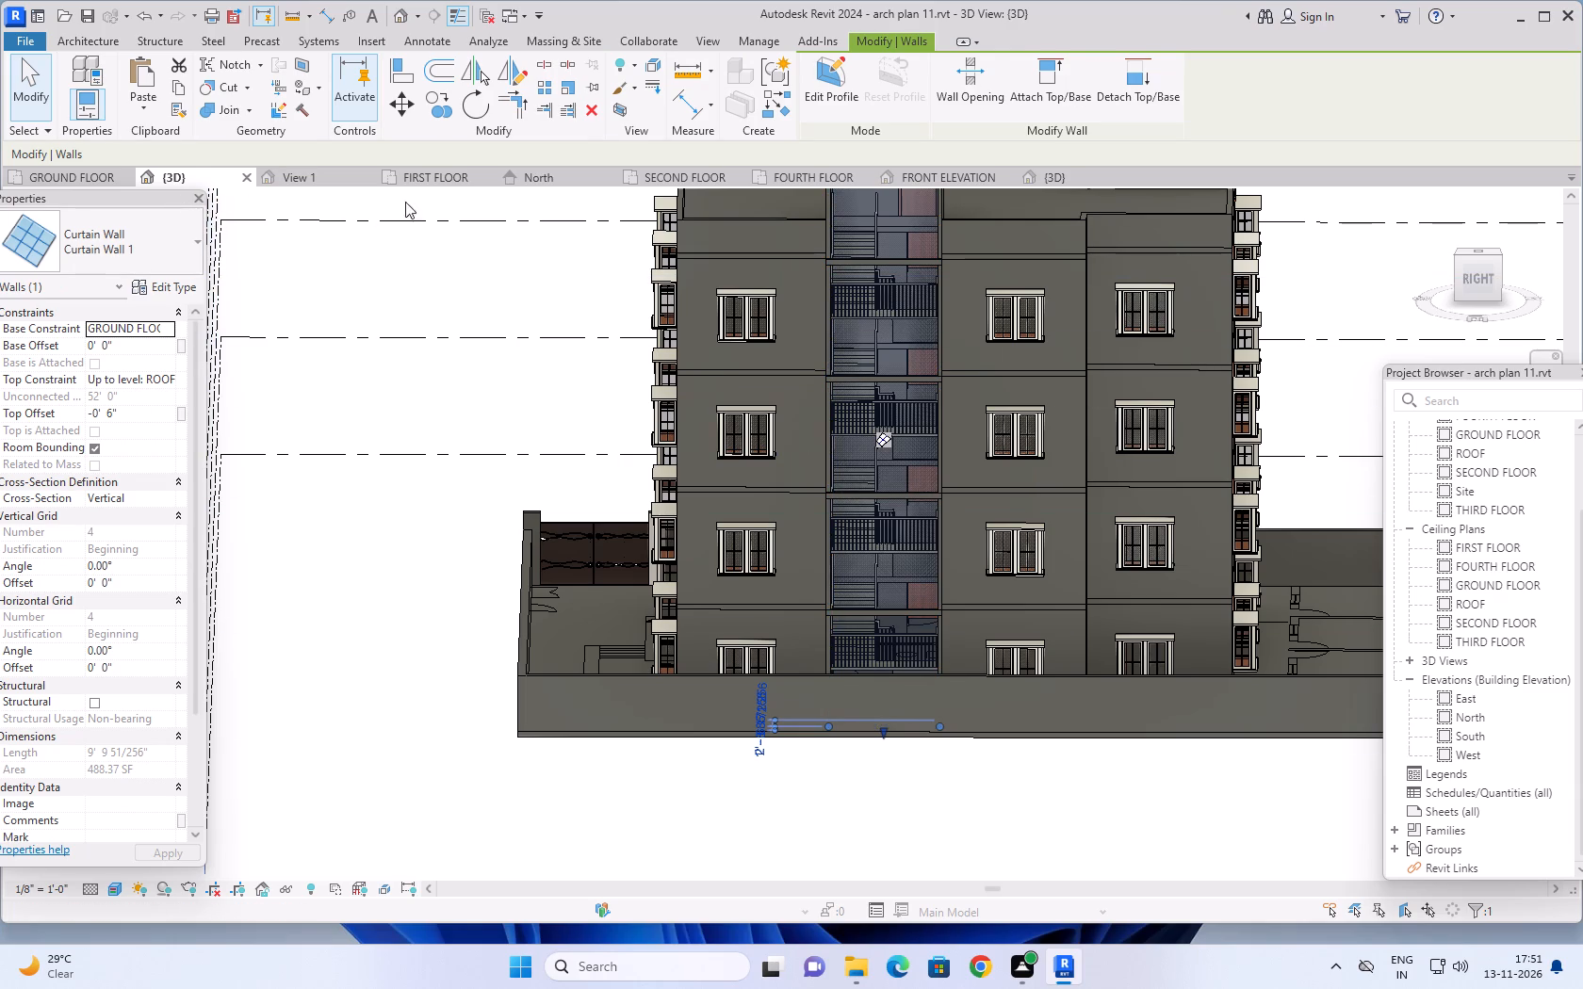
{"action": "left_click", "coordinate": [547, 182]}
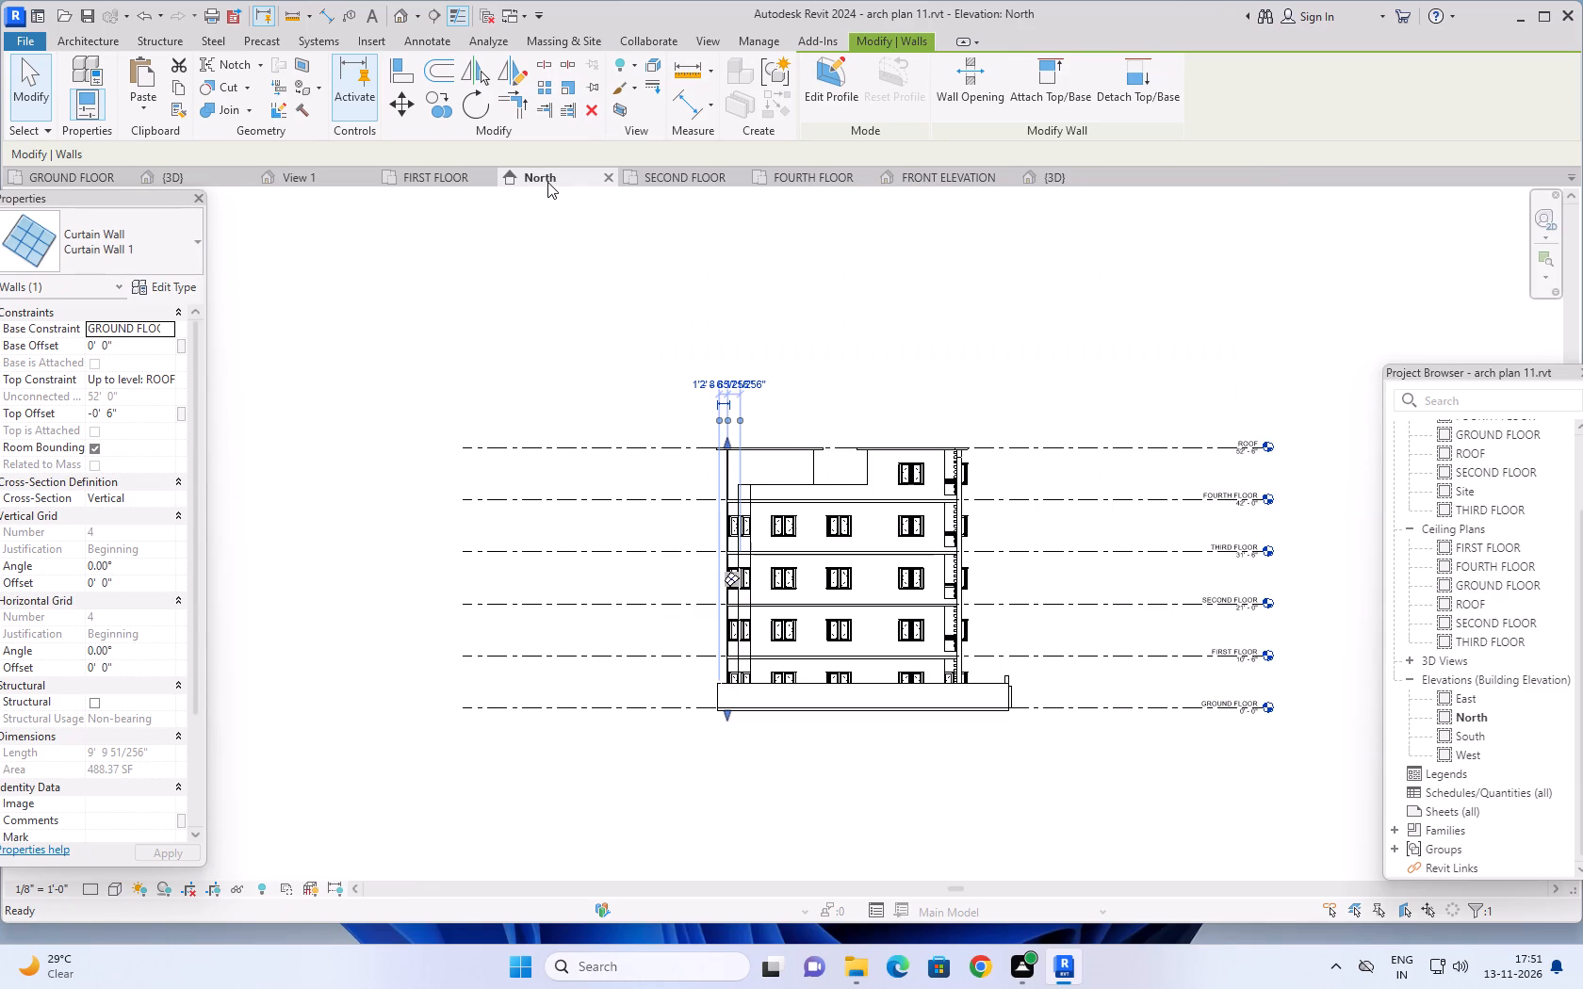
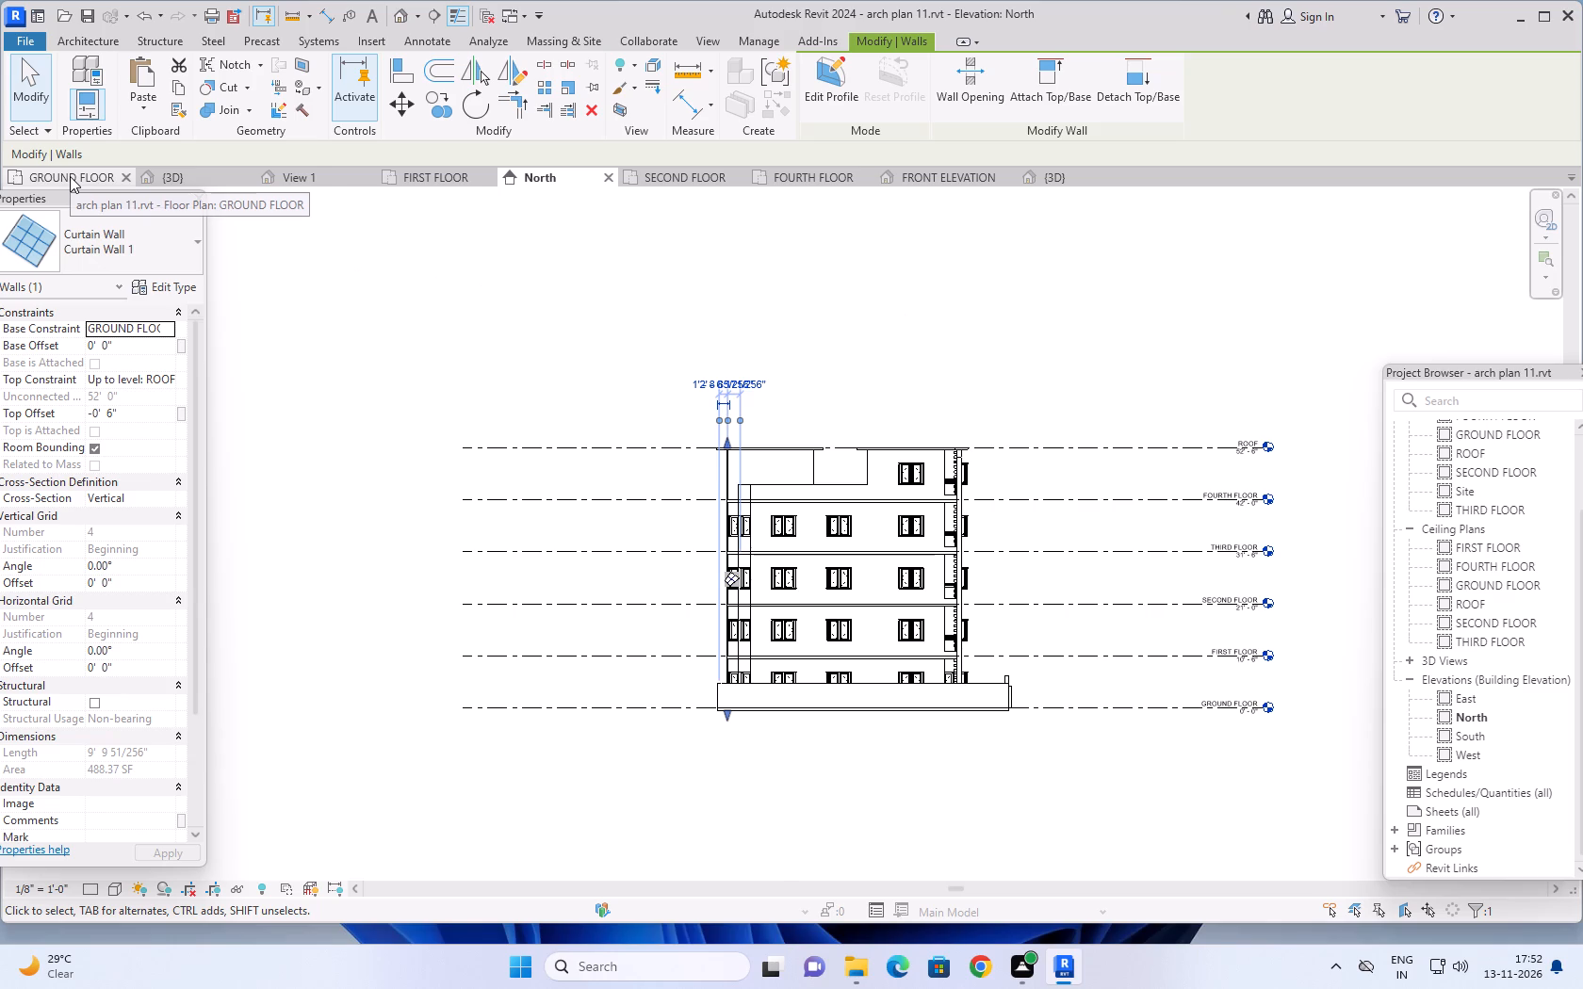
Check the selected staircase curtain wall in the ground floor plan and in the 3D view.
{"action": "left_click", "coordinate": [70, 176]}
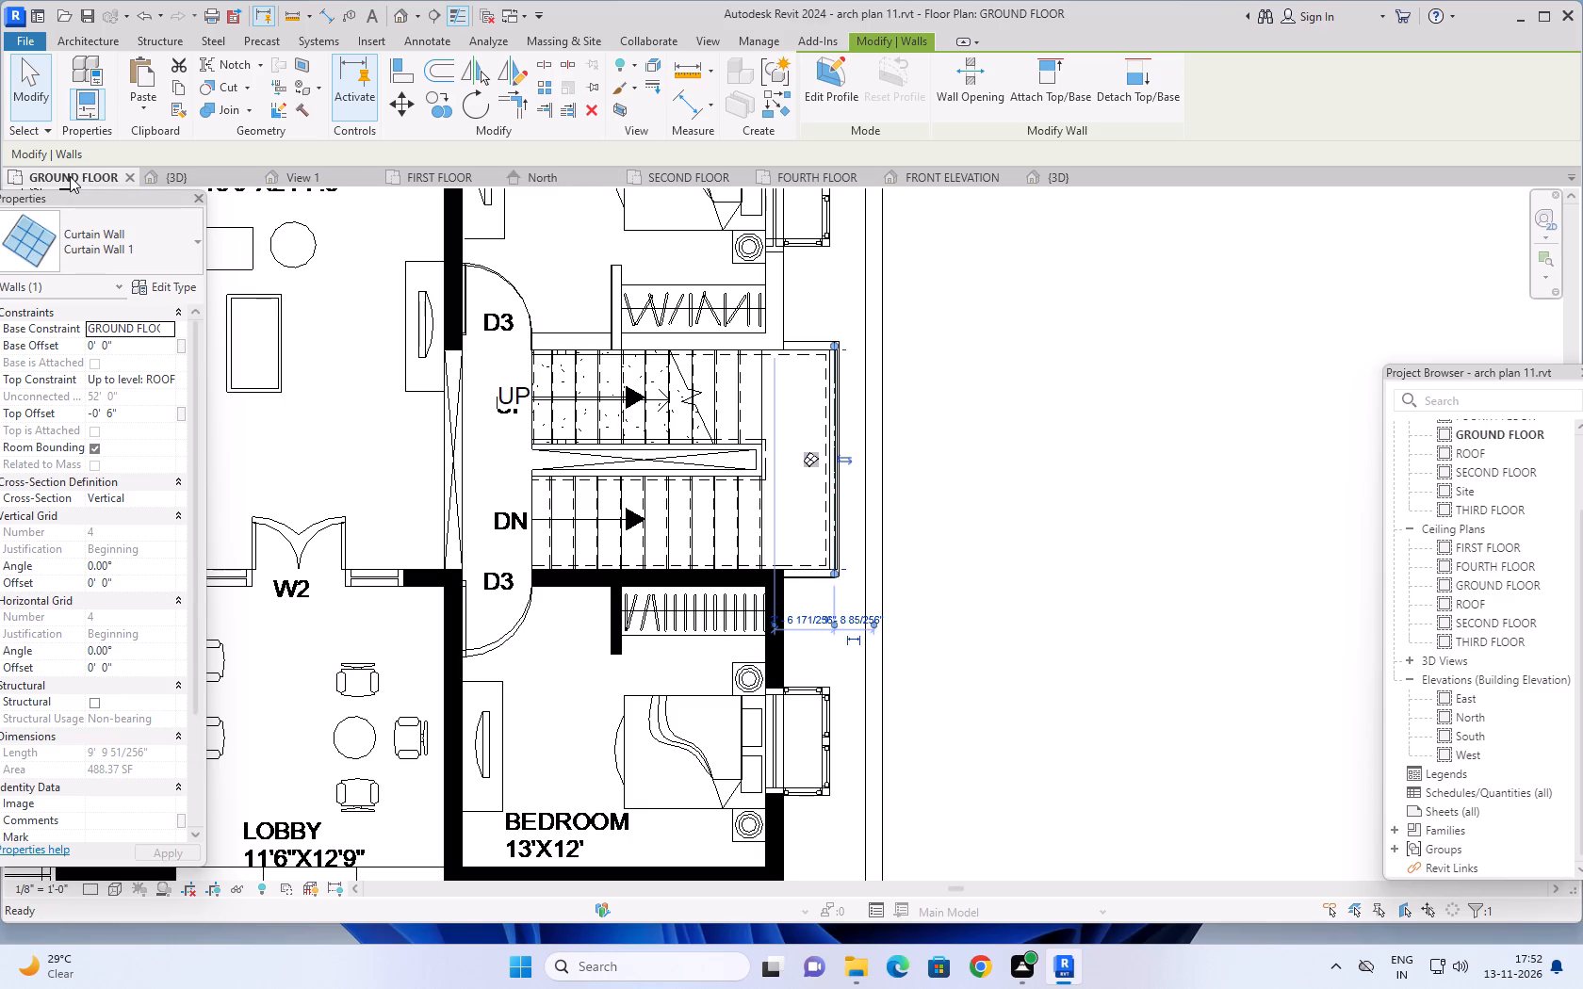
{"action": "left_click", "coordinate": [188, 177]}
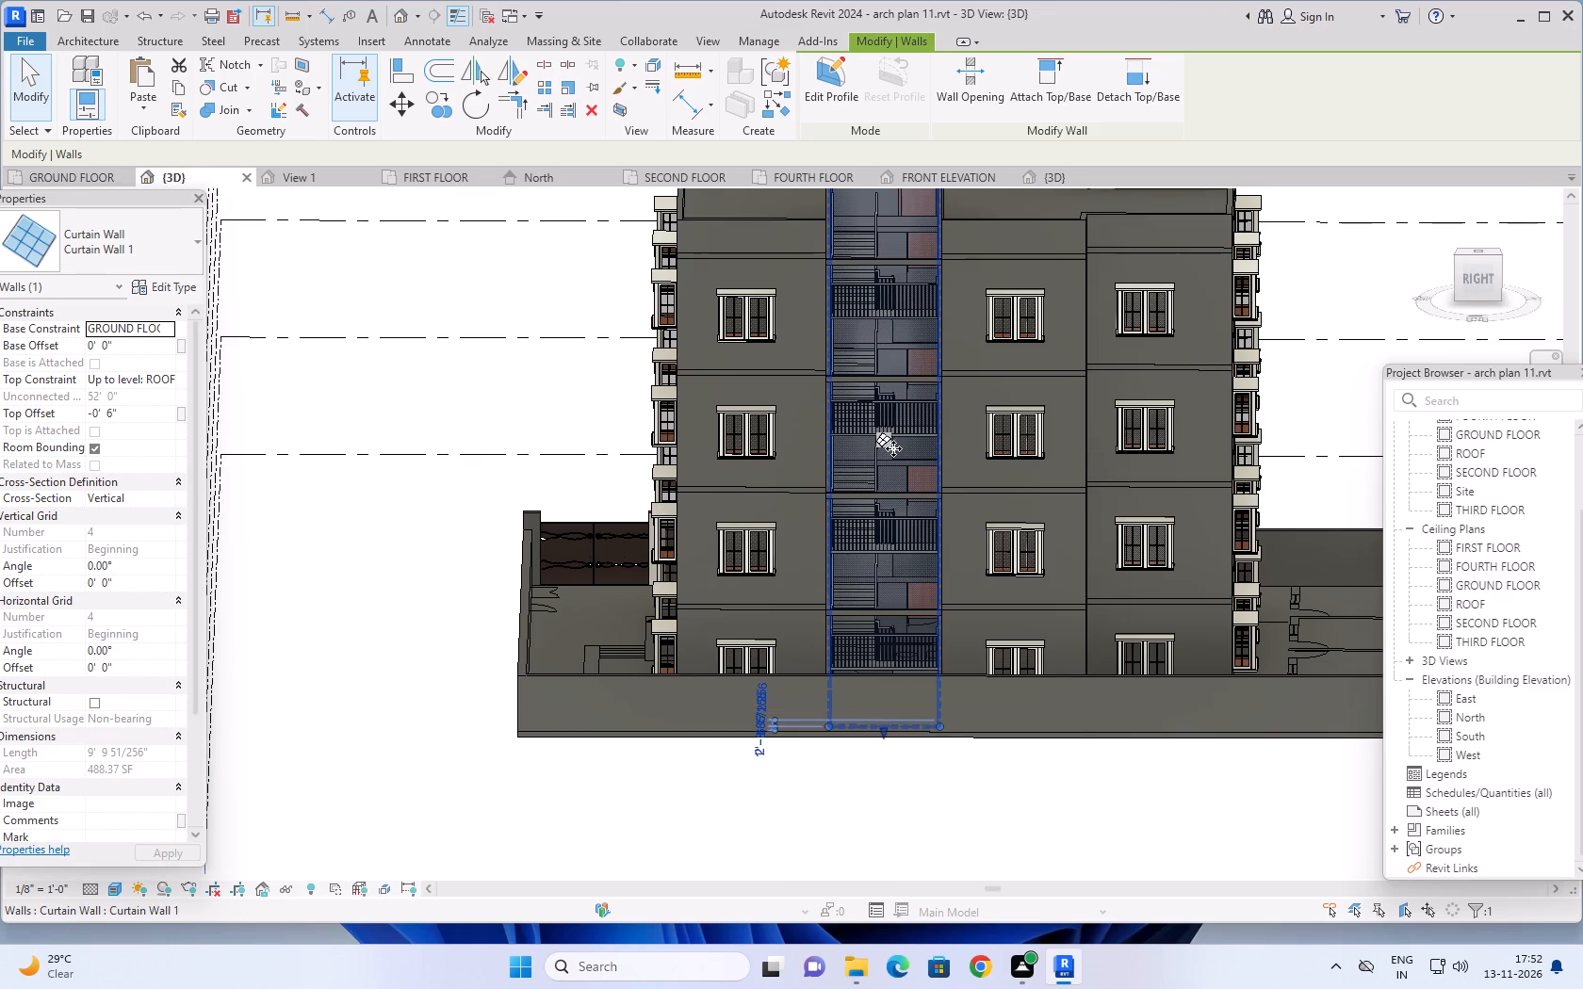
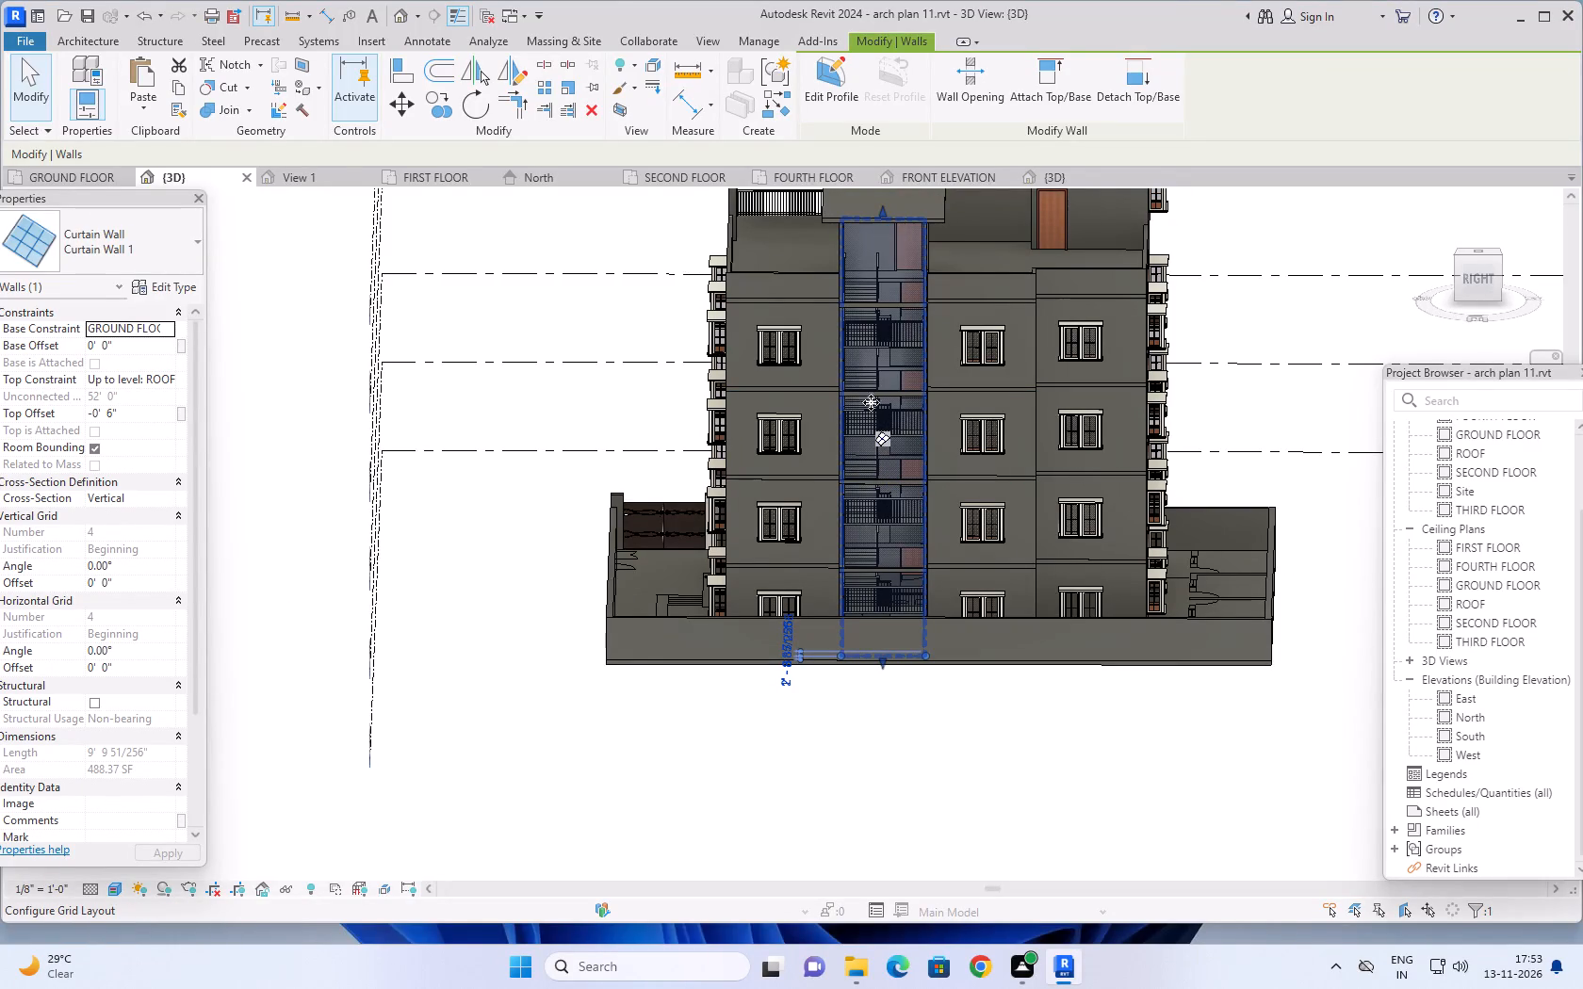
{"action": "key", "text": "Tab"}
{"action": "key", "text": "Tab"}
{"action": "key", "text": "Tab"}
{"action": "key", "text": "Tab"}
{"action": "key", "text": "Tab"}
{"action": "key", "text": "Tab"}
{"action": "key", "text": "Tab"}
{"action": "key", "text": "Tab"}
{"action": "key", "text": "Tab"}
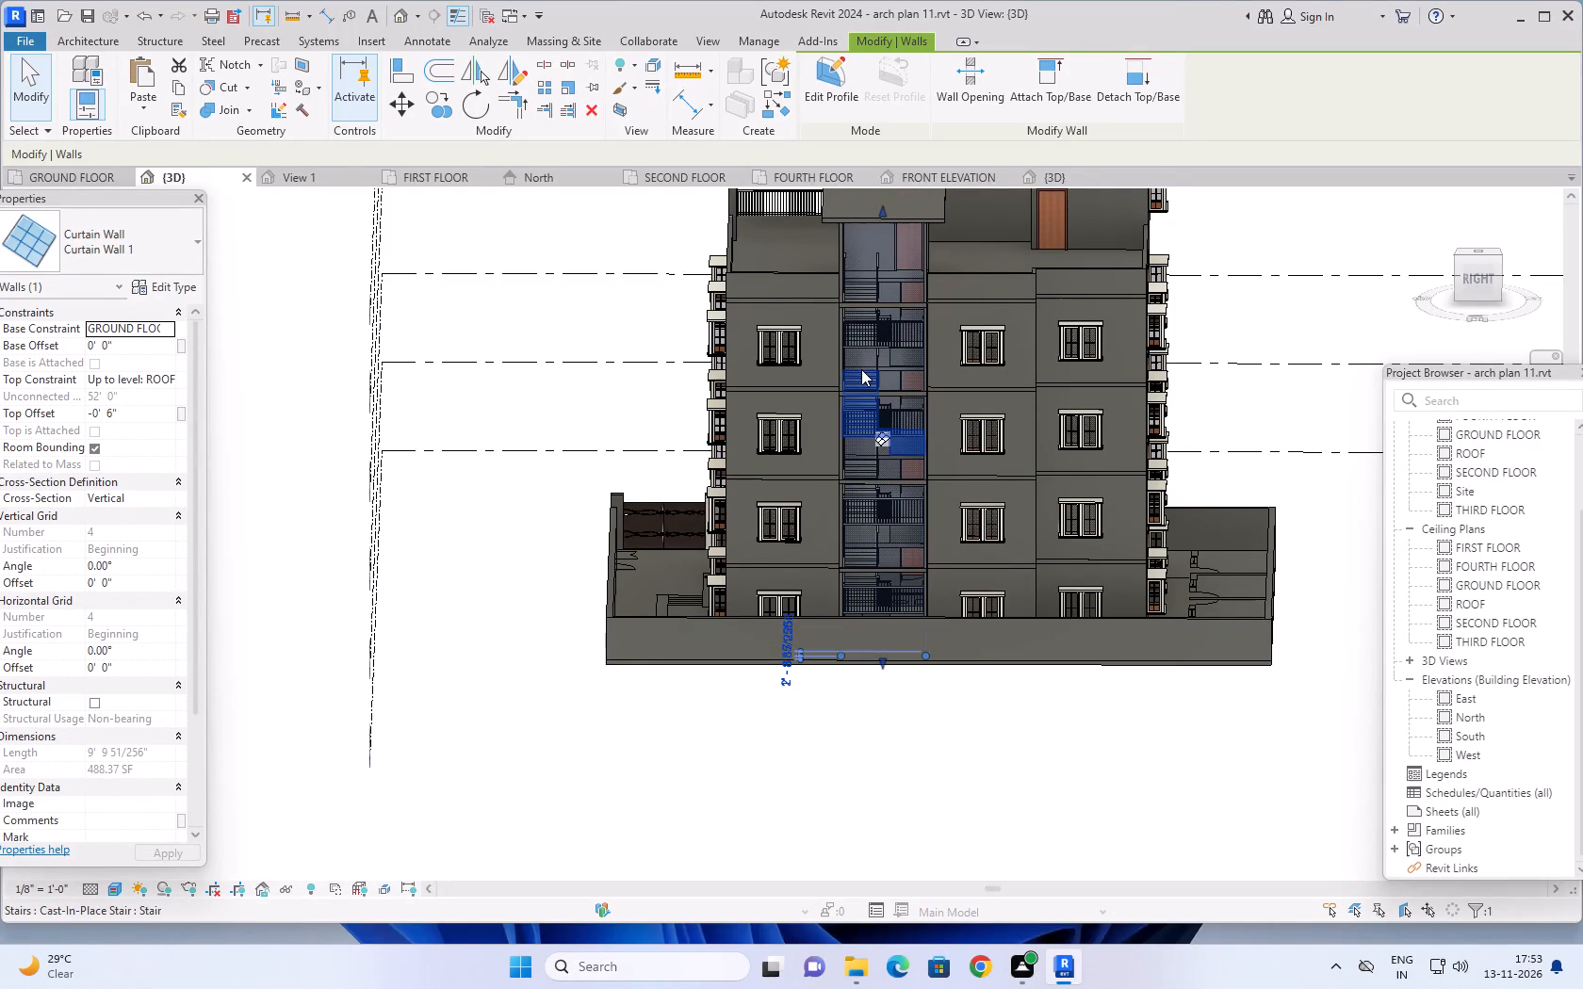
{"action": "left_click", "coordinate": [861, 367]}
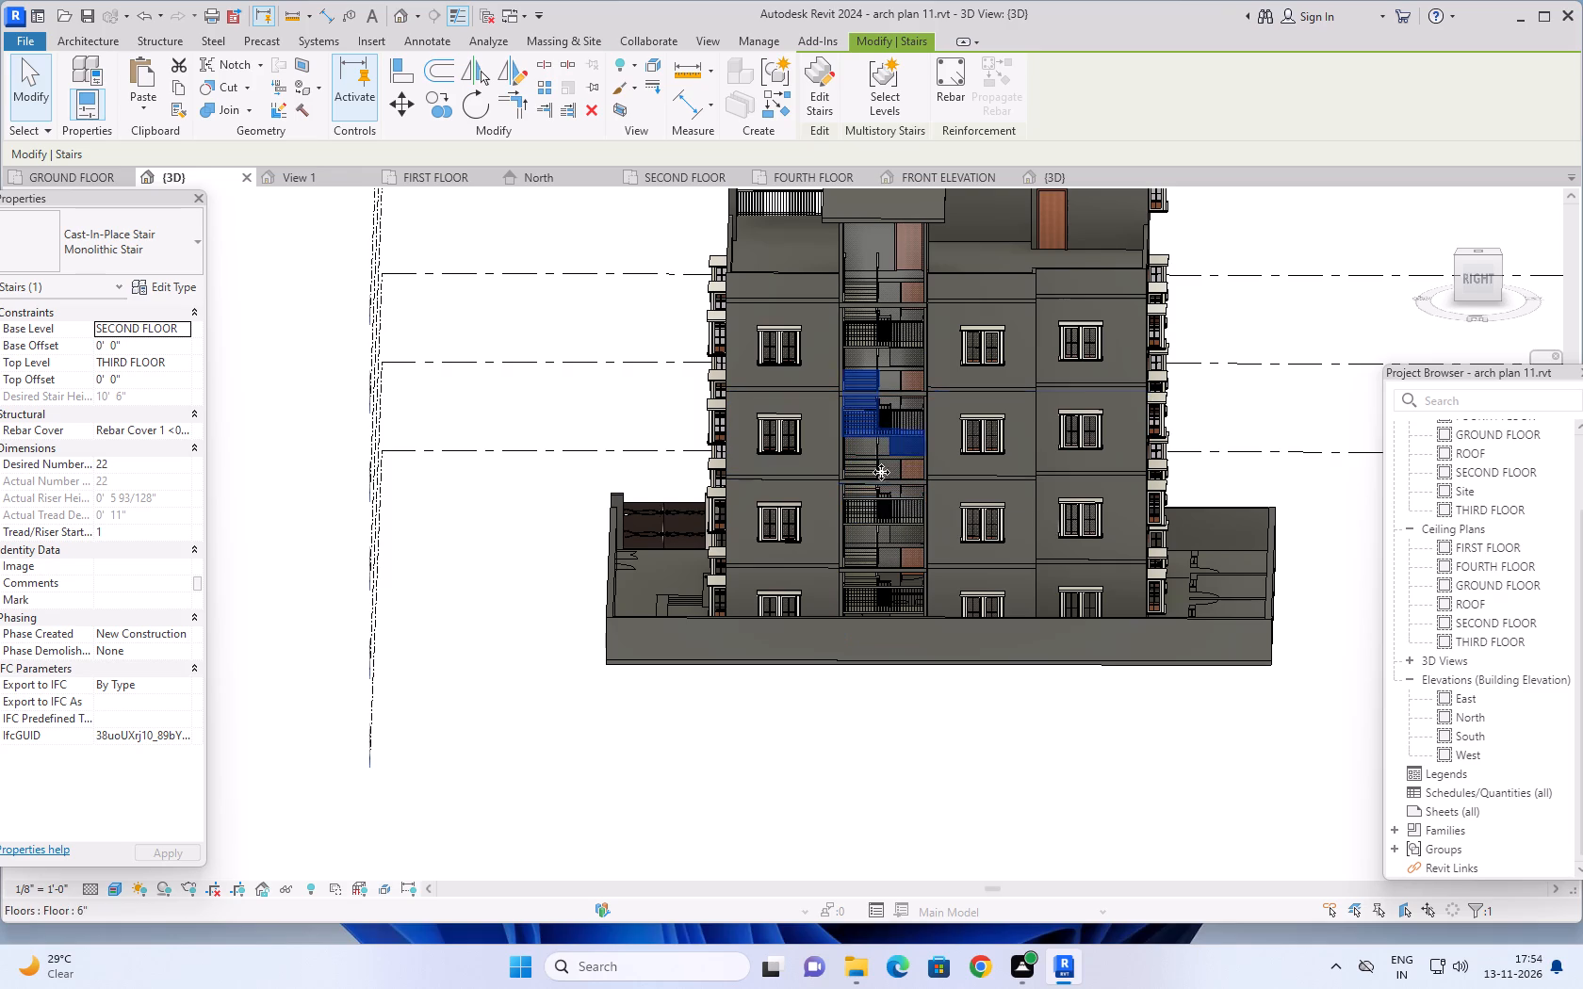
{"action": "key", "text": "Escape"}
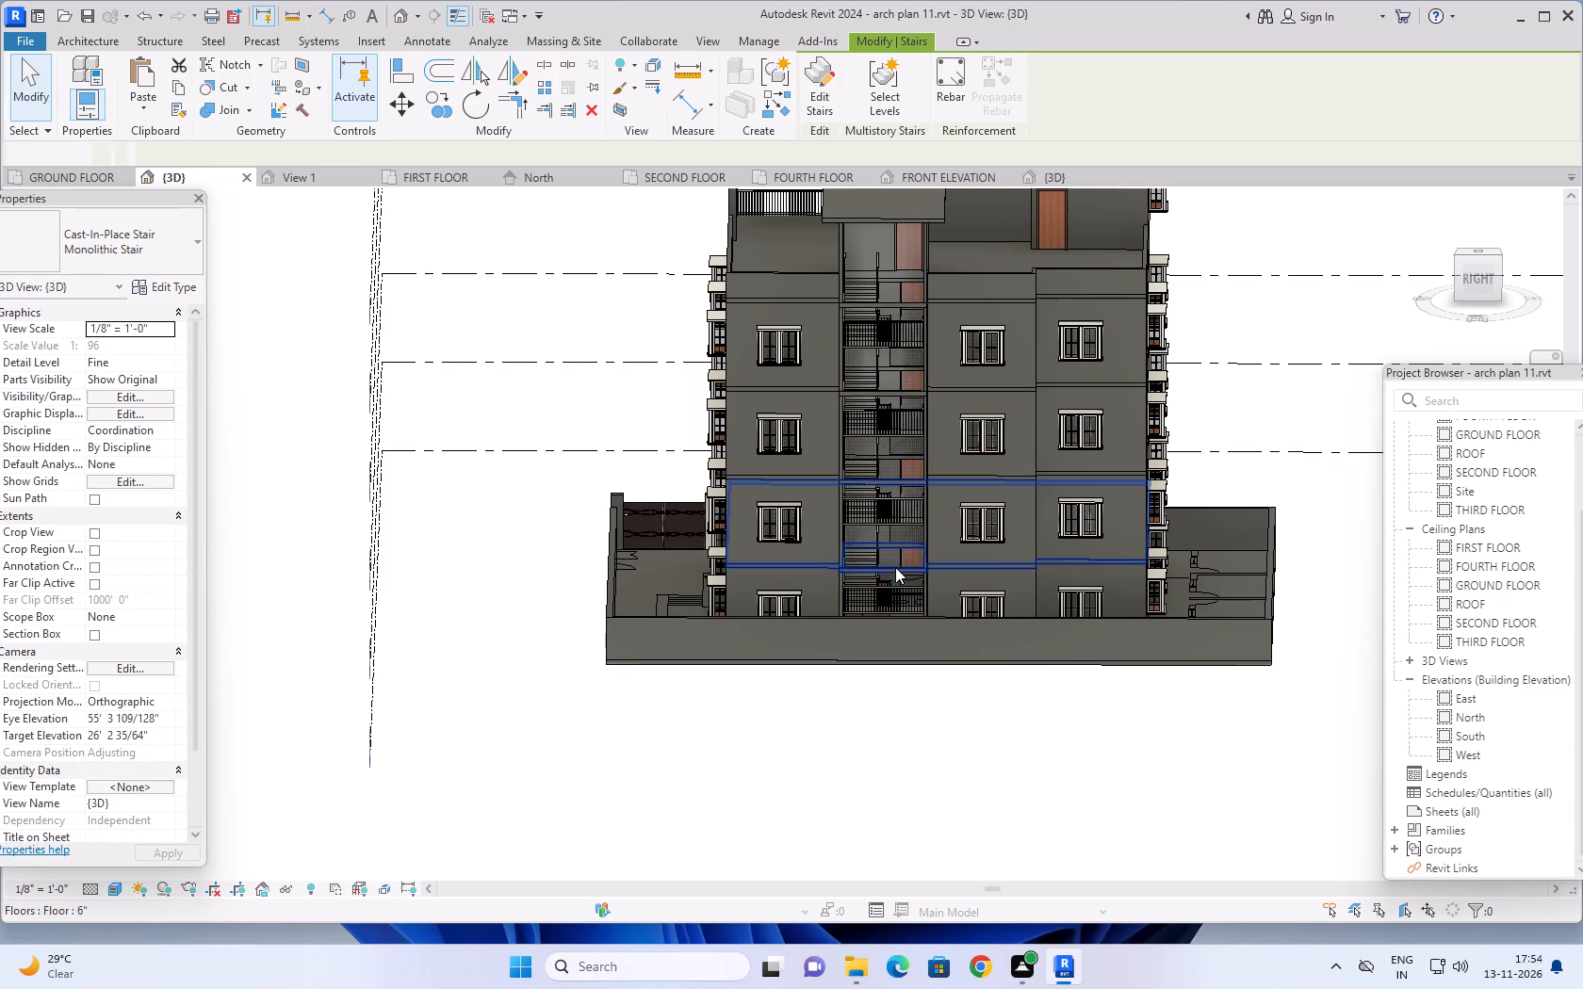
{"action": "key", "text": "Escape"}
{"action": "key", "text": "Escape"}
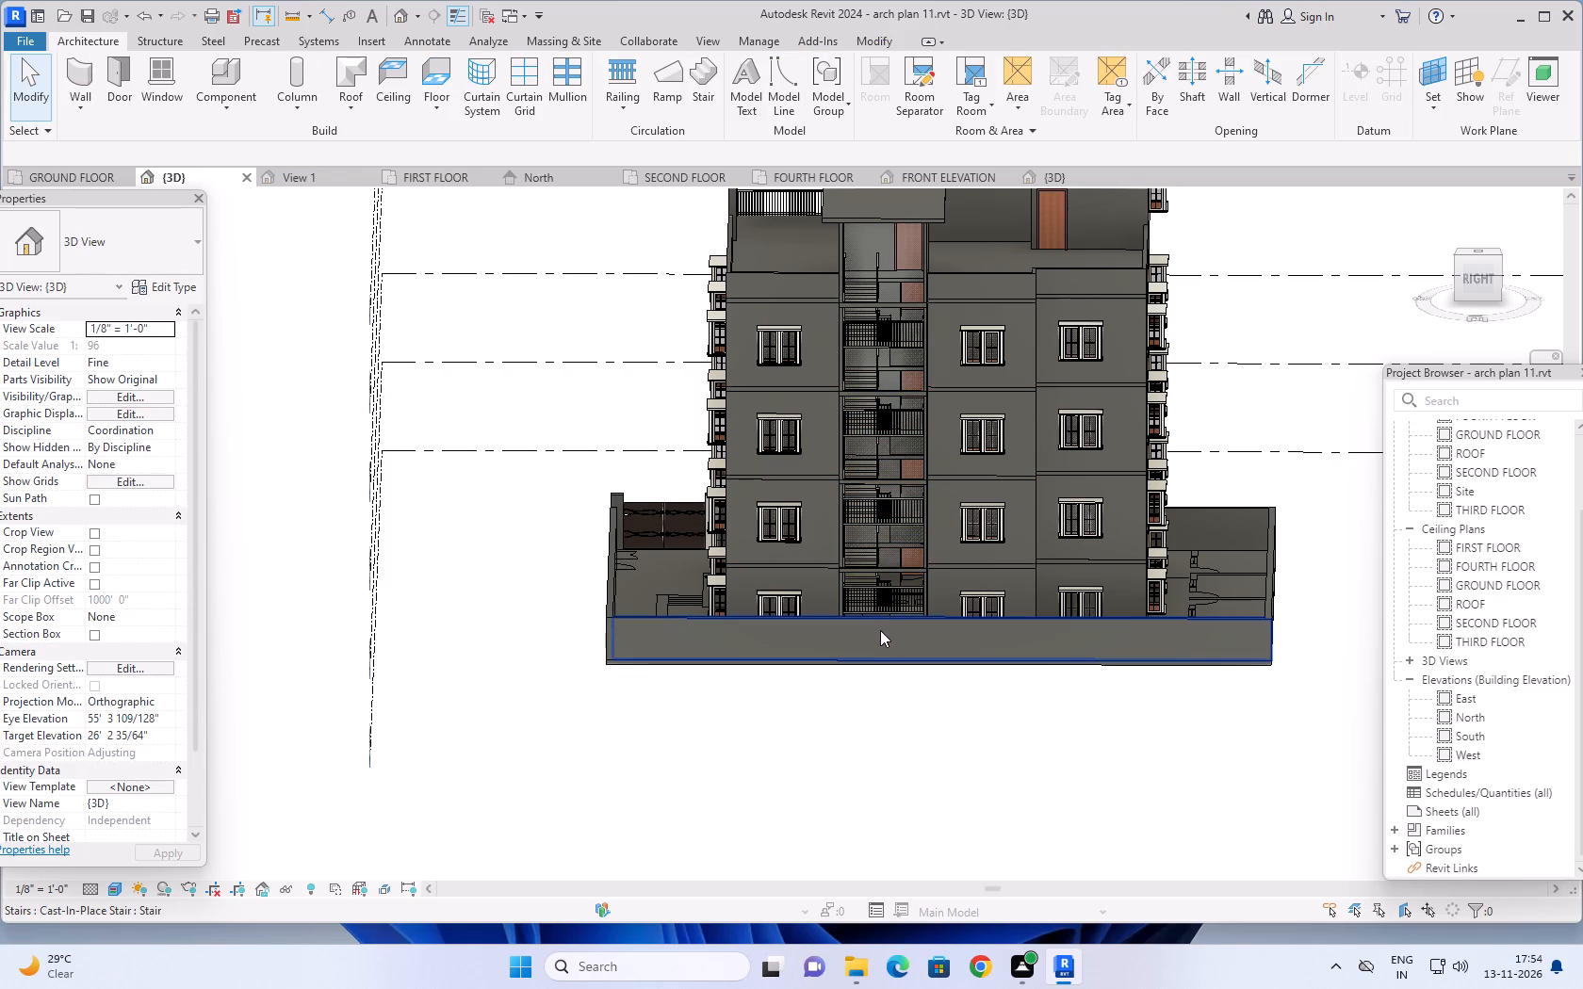
Select the staircase curtain wall's glazed panel and open the graphics settings of the Glass material in its type properties.
{"action": "left_click", "coordinate": [853, 270]}
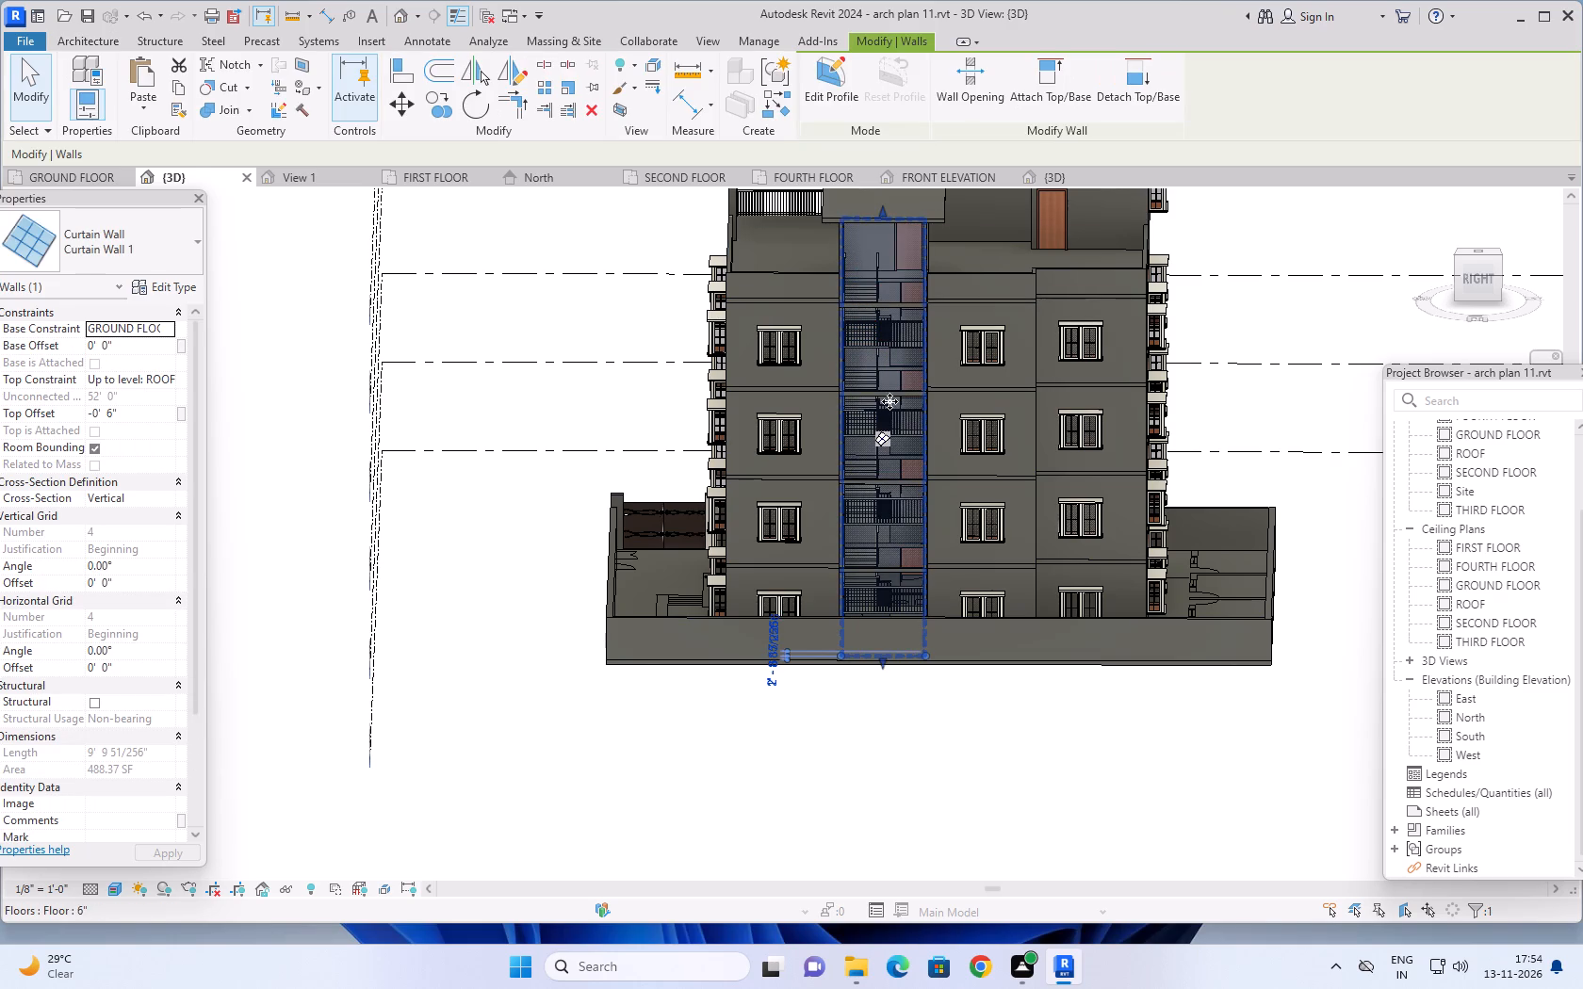
{"action": "key", "text": "Tab"}
{"action": "key", "text": "Tab"}
{"action": "key", "text": "Tab"}
{"action": "key", "text": "Tab"}
{"action": "key", "text": "Tab"}
{"action": "key", "text": "Tab"}
{"action": "key", "text": "Tab"}
{"action": "key", "text": "Tab"}
{"action": "key", "text": "Tab"}
{"action": "key", "text": "Tab"}
{"action": "left_click", "coordinate": [860, 240]}
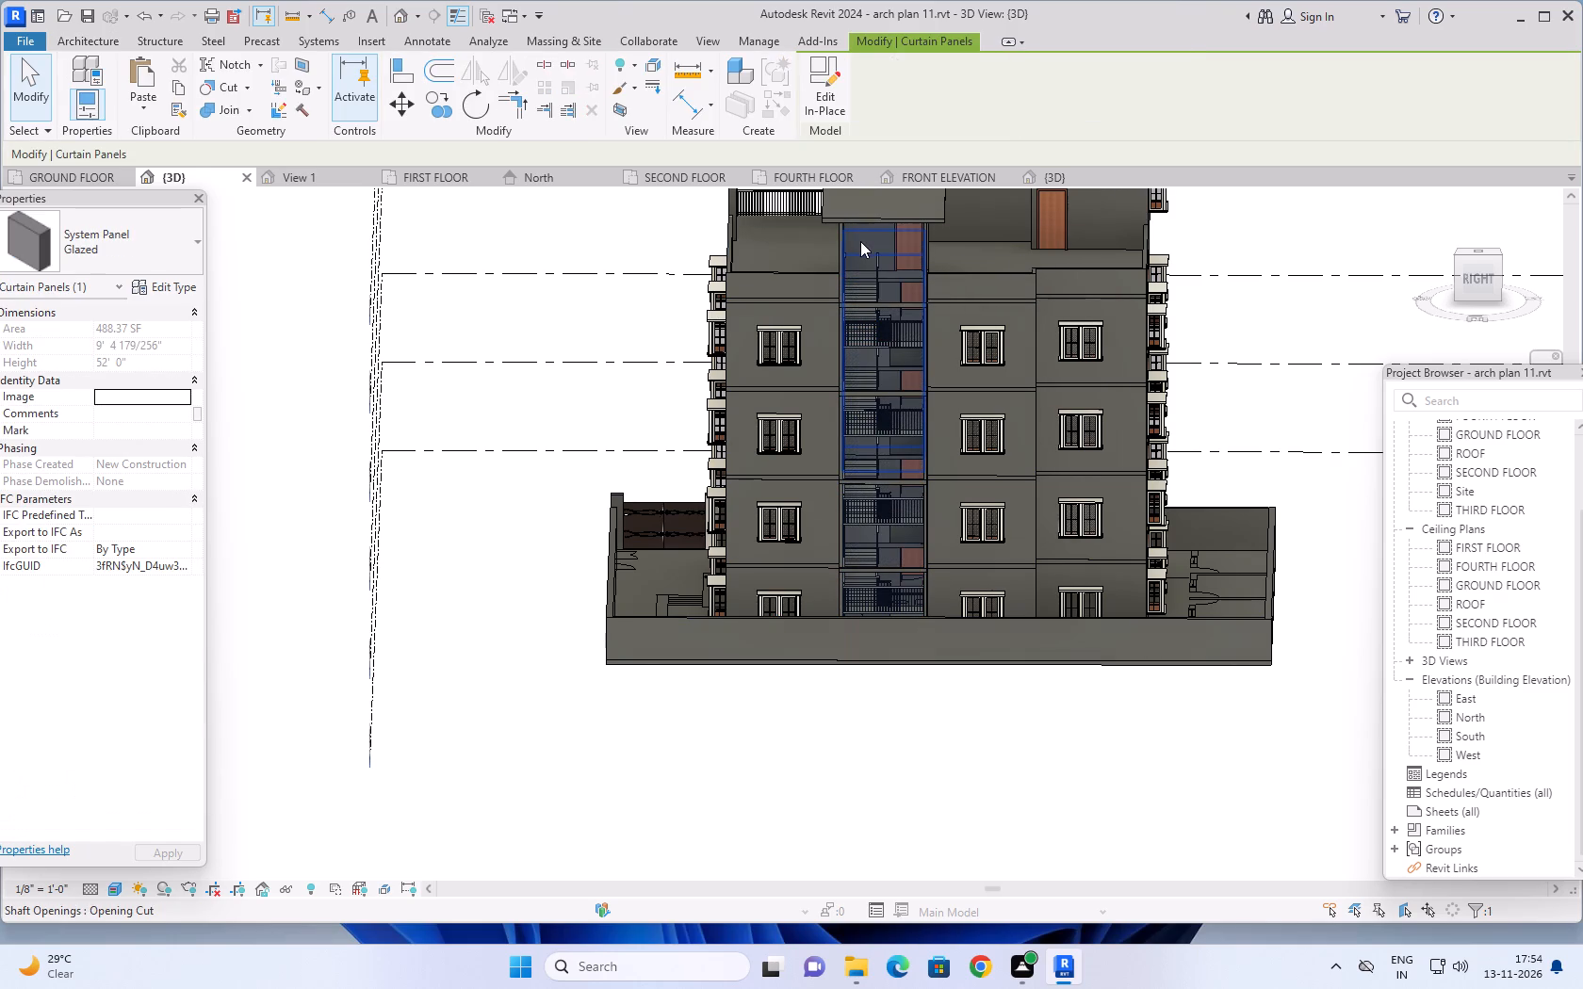
{"action": "left_click", "coordinate": [173, 282]}
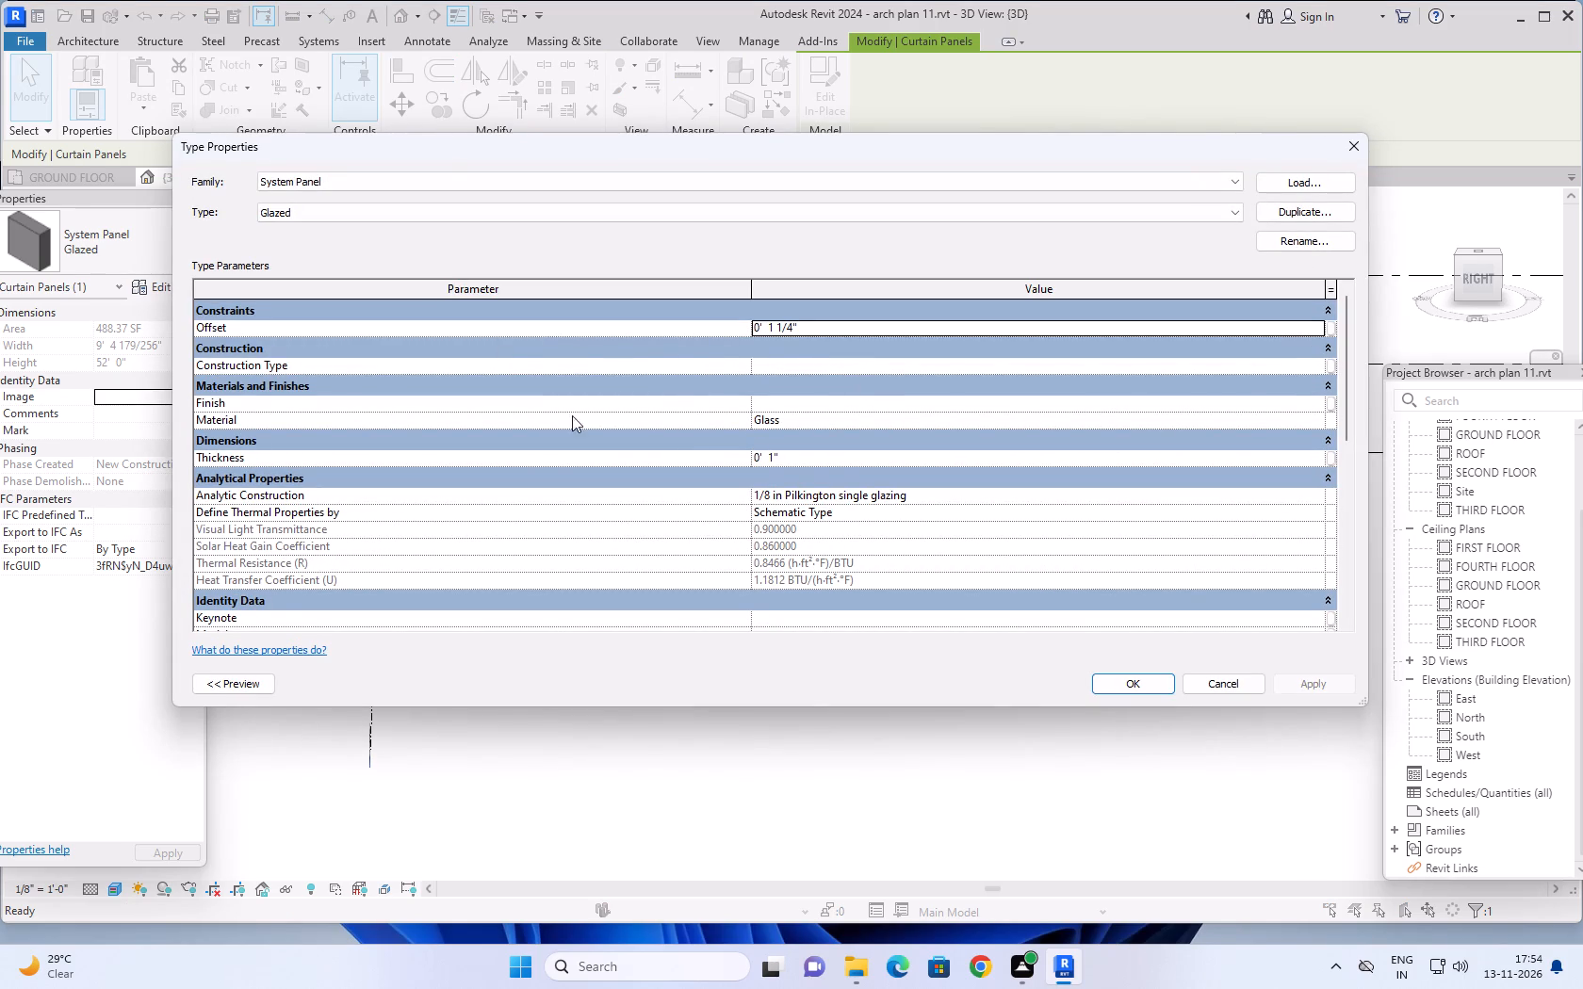
{"action": "left_click", "coordinate": [1311, 416]}
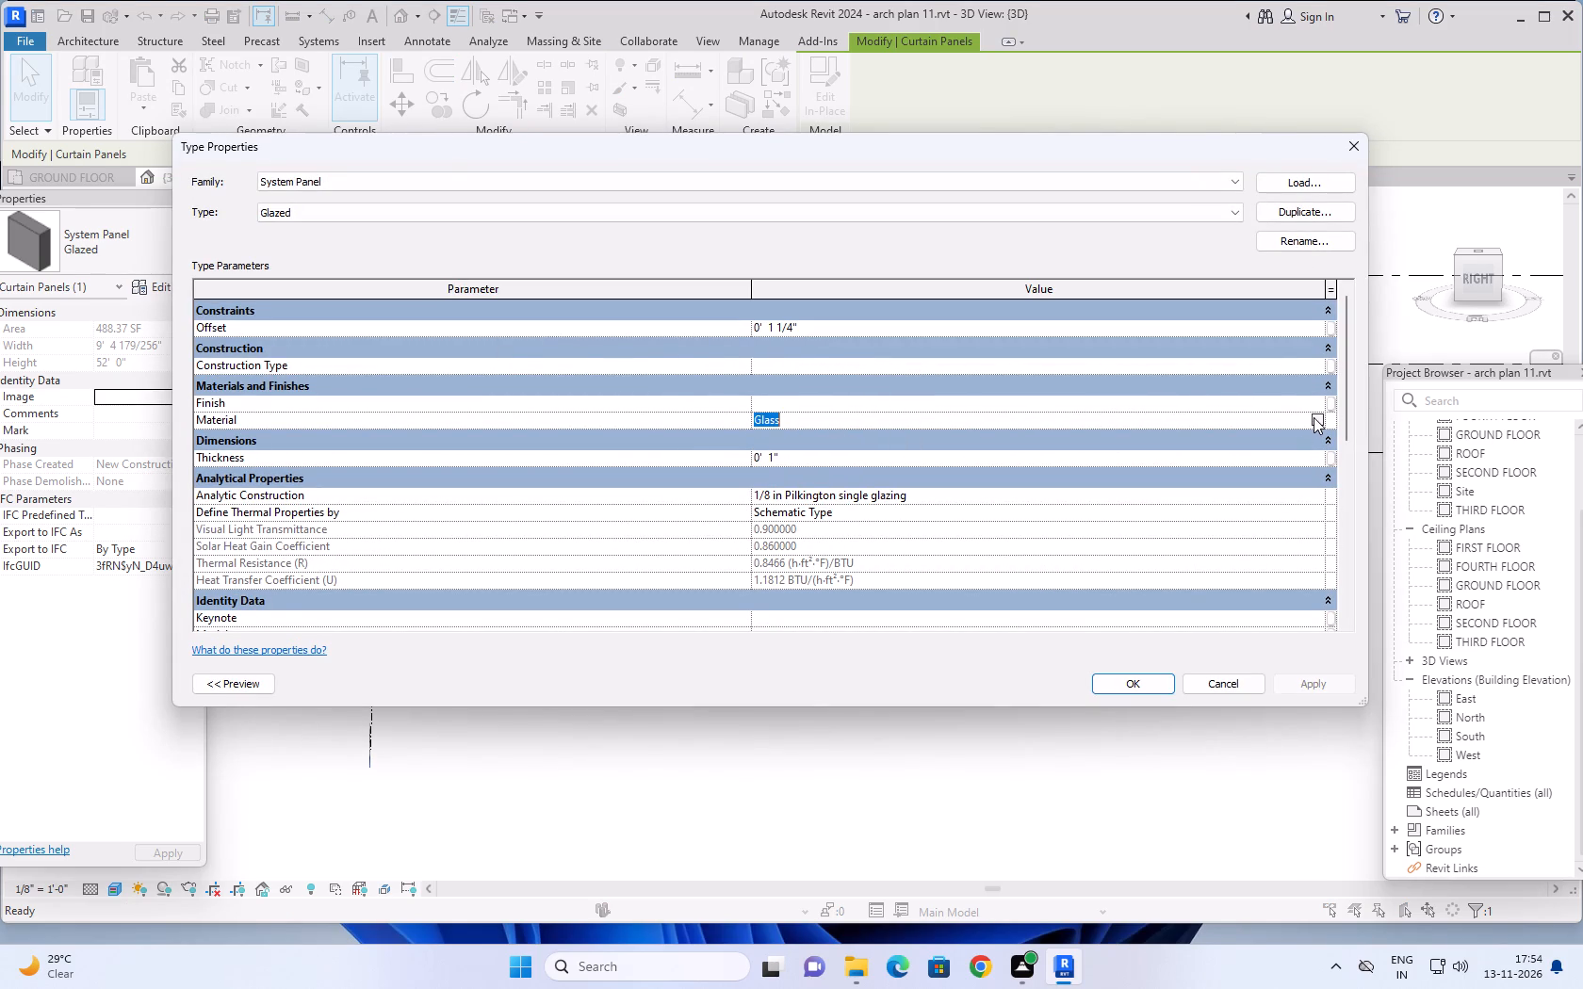
{"action": "left_click", "coordinate": [1316, 416]}
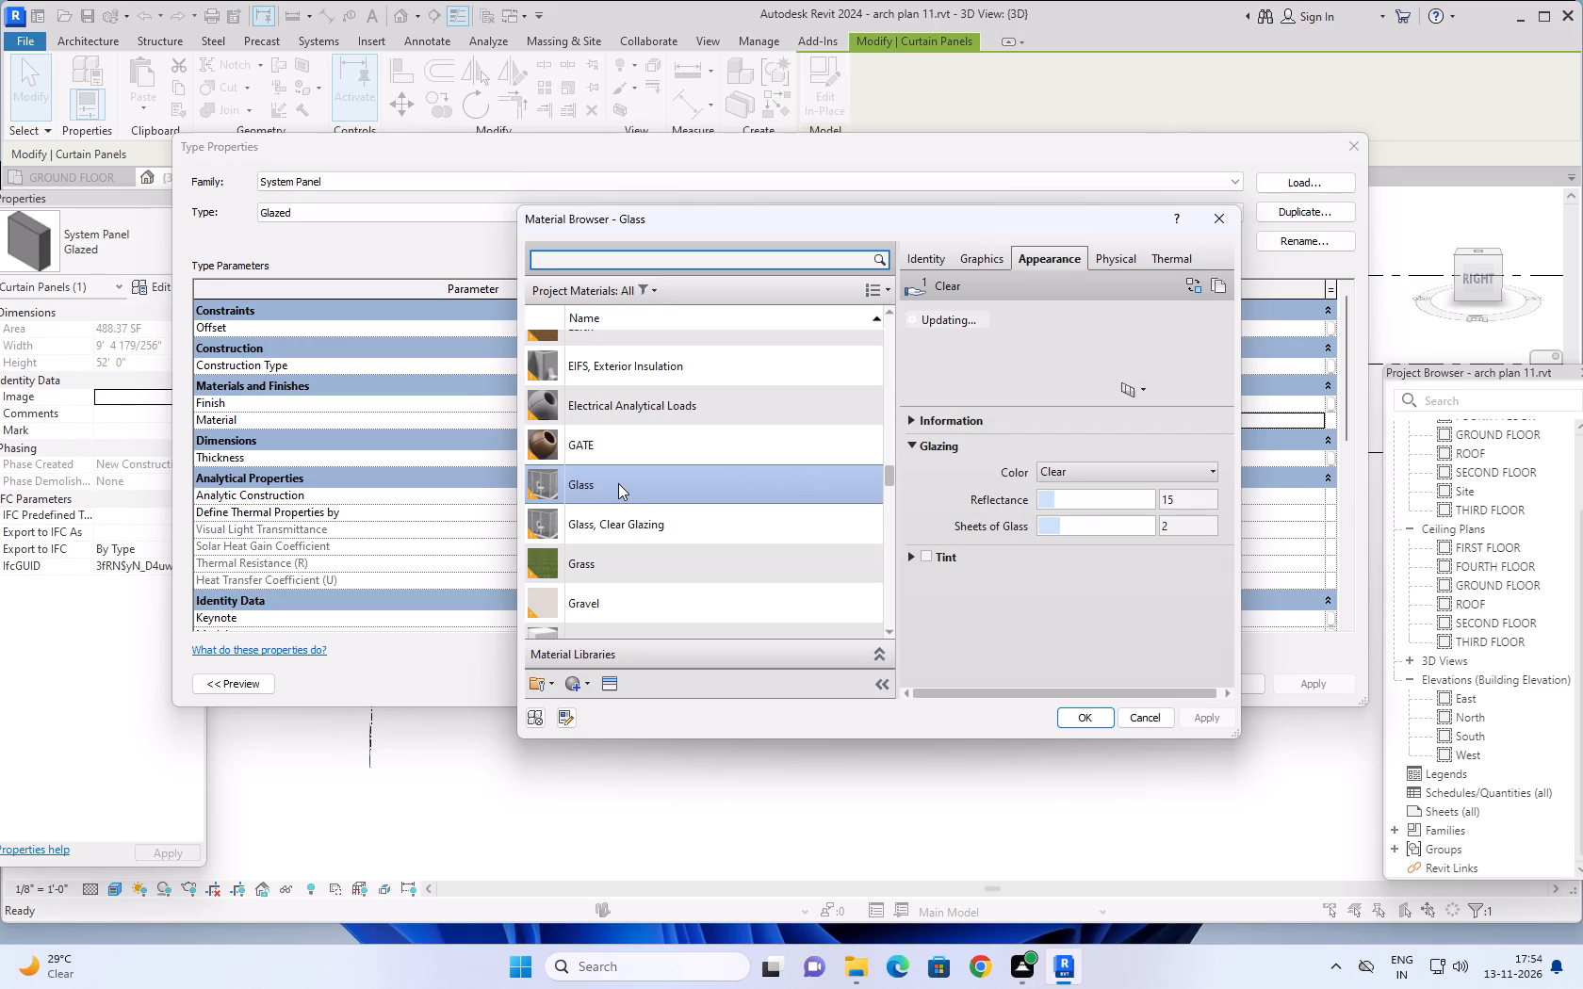
{"action": "left_click", "coordinate": [992, 261]}
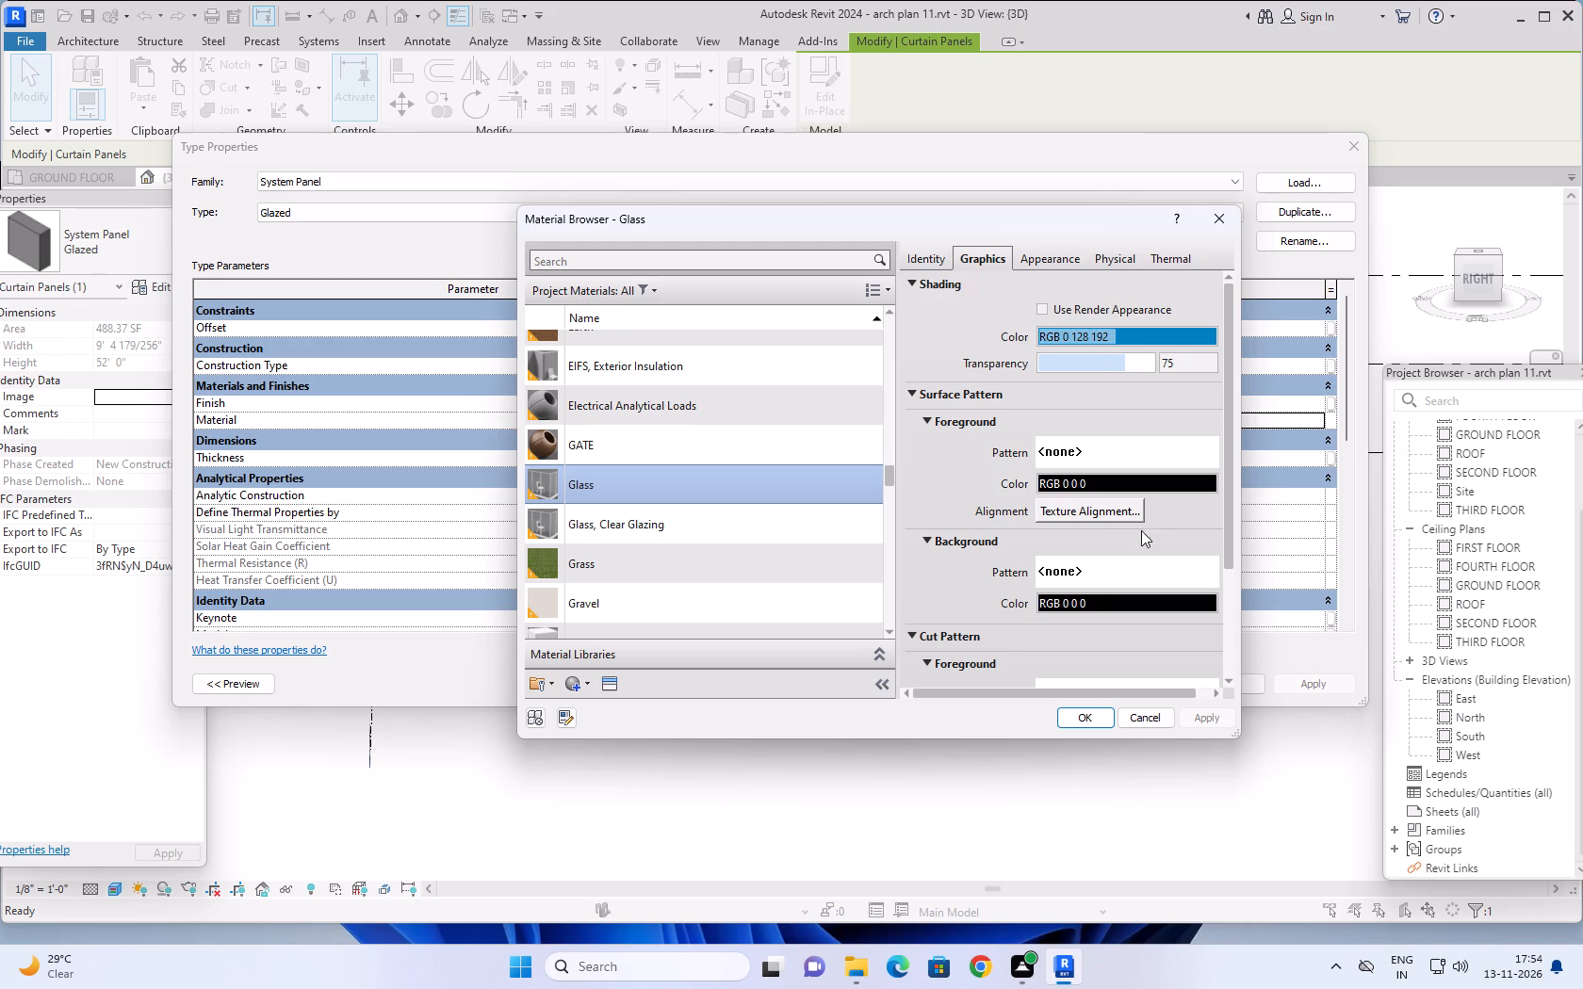
Set the Glass material's surface pattern foreground color to RGB 0 128 192.
{"action": "left_click", "coordinate": [1123, 482]}
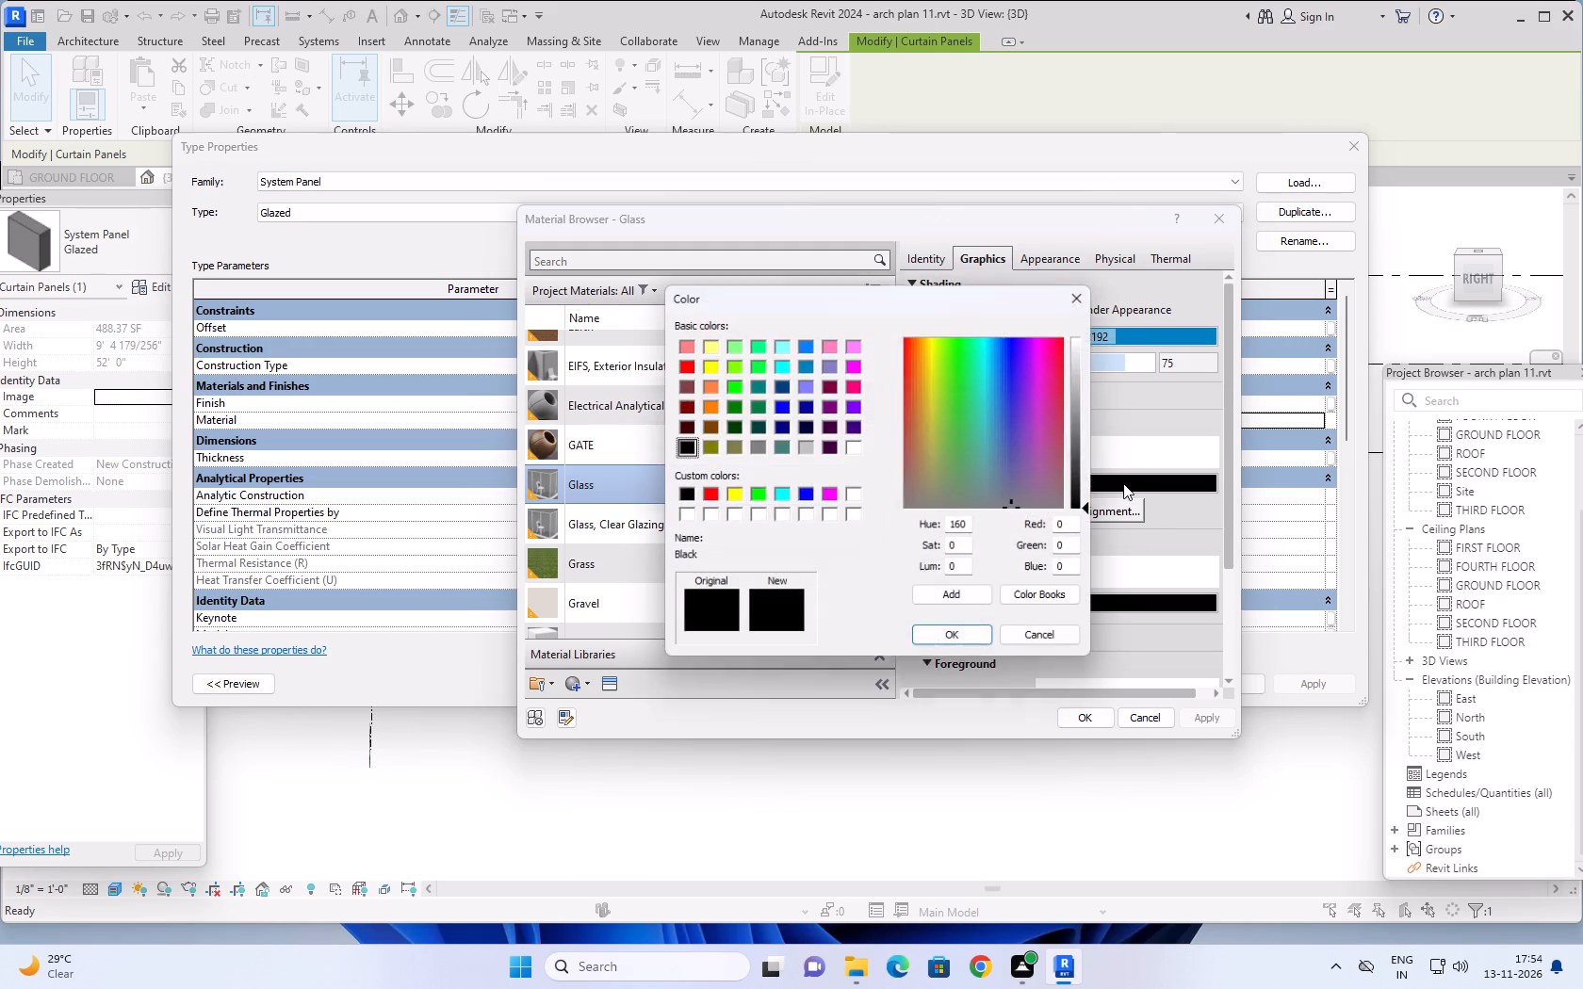
{"action": "left_click_drag", "start_coordinate": [1072, 546], "coordinate": [1050, 554]}
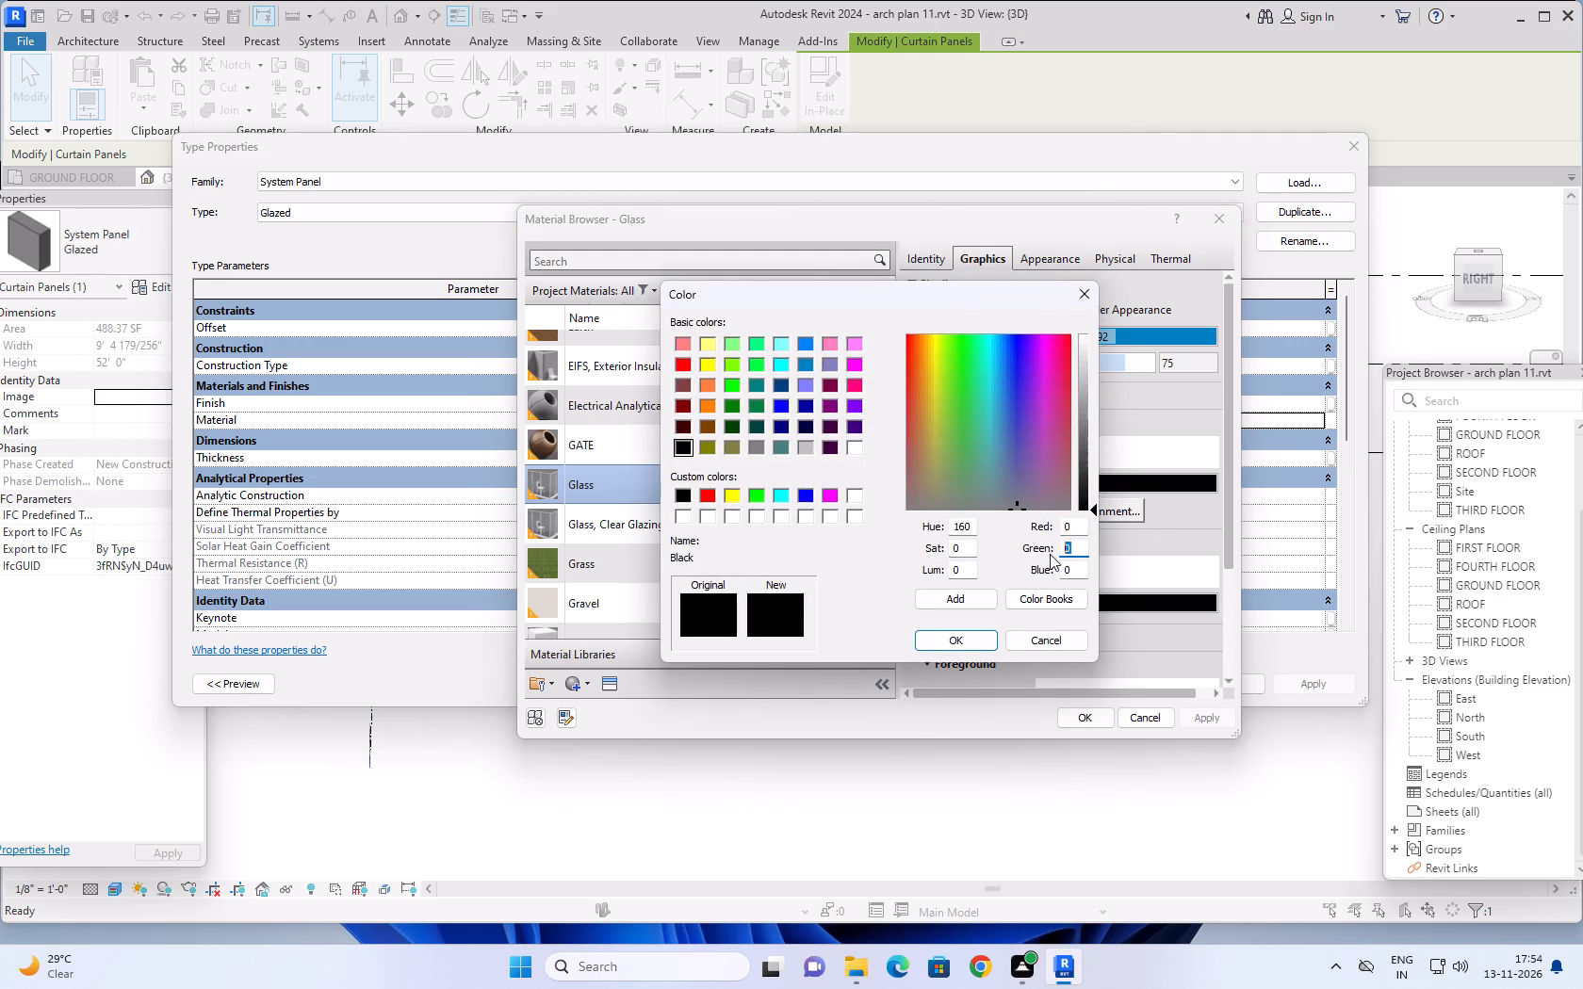
{"action": "type", "text": "128"}
{"action": "left_click_drag", "start_coordinate": [1080, 565], "coordinate": [1048, 573]}
{"action": "type", "text": "192"}
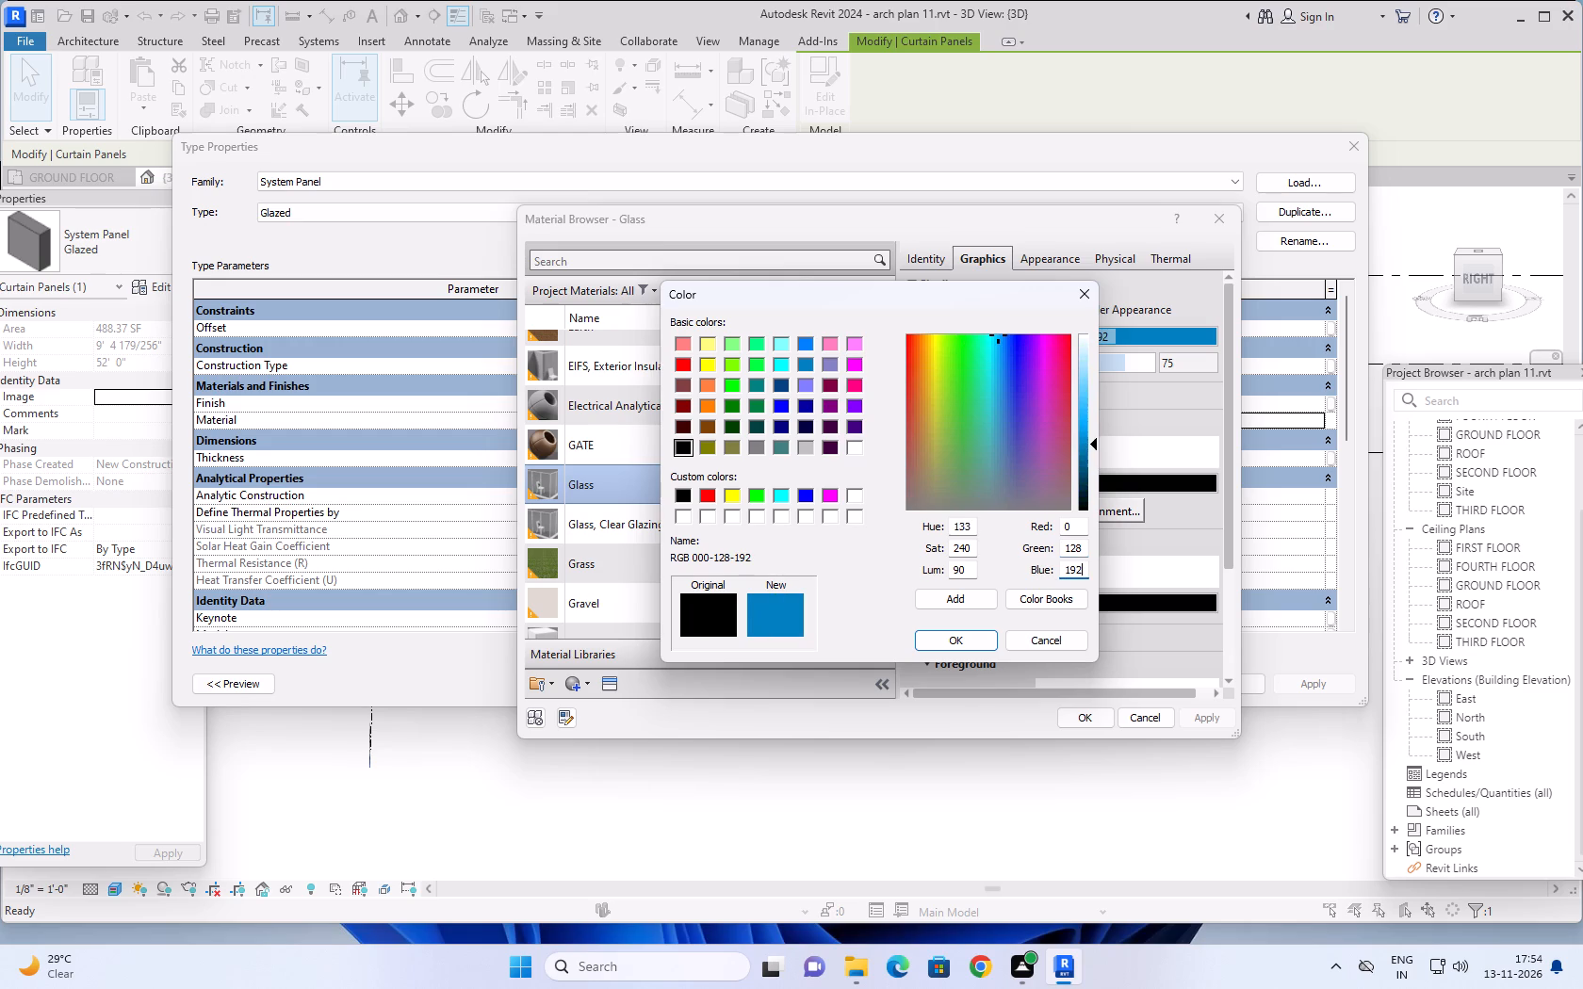
{"action": "left_click", "coordinate": [961, 640]}
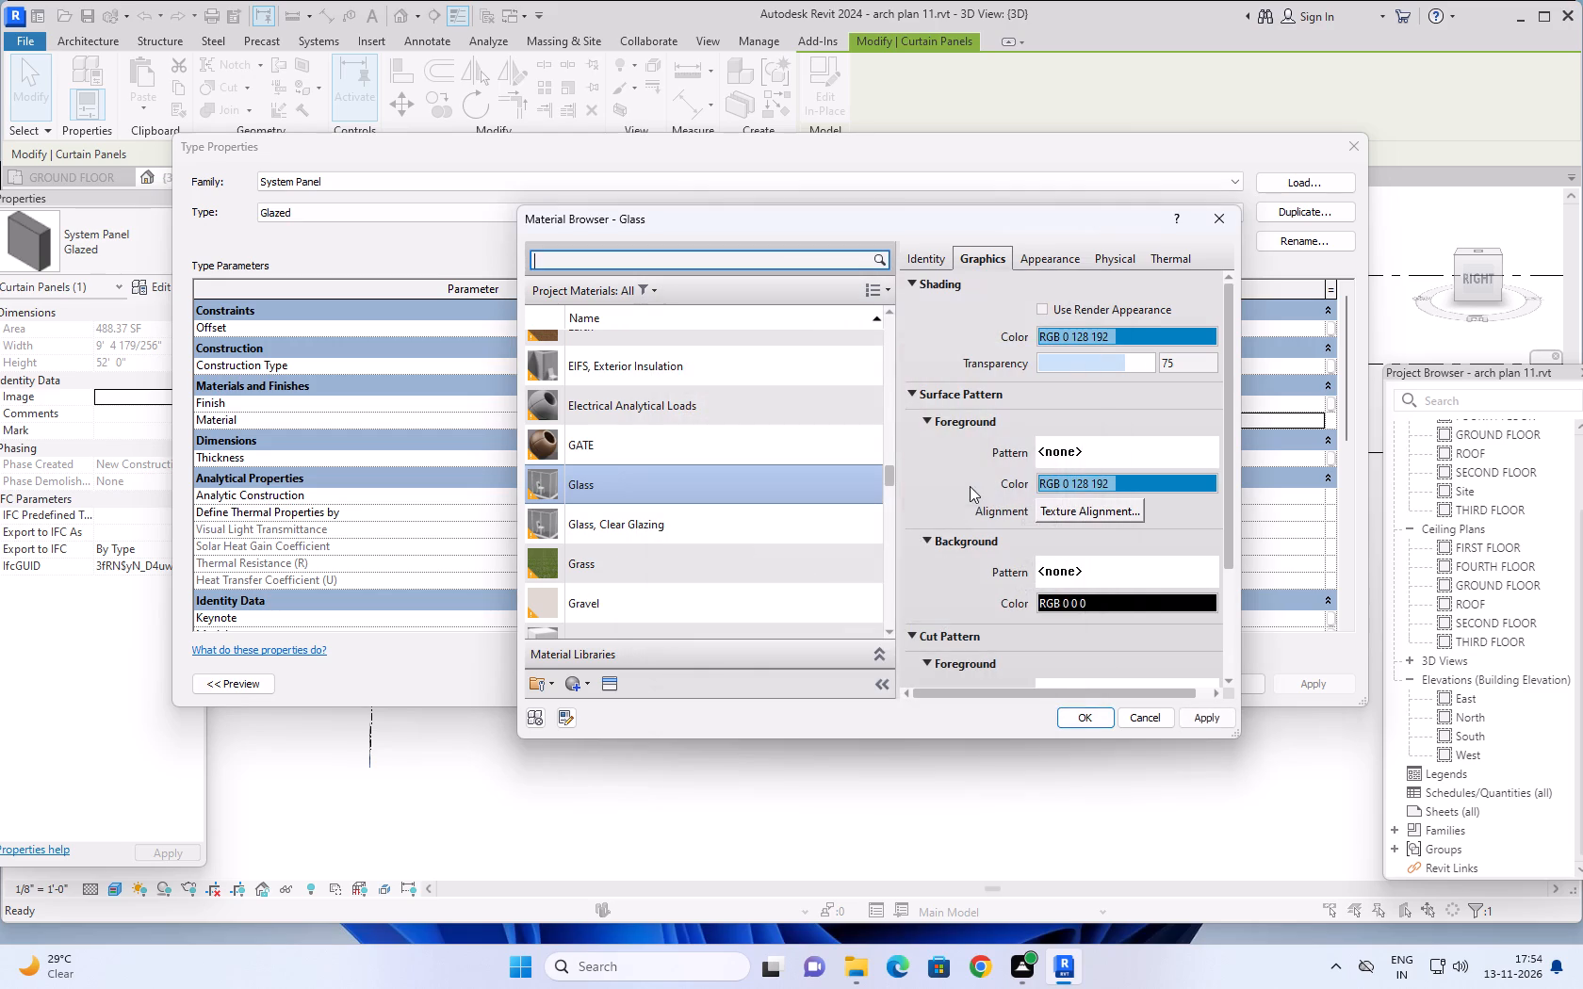
Set the Glass material's surface pattern background color to RGB 0 128 192.
{"action": "left_click", "coordinate": [1117, 599]}
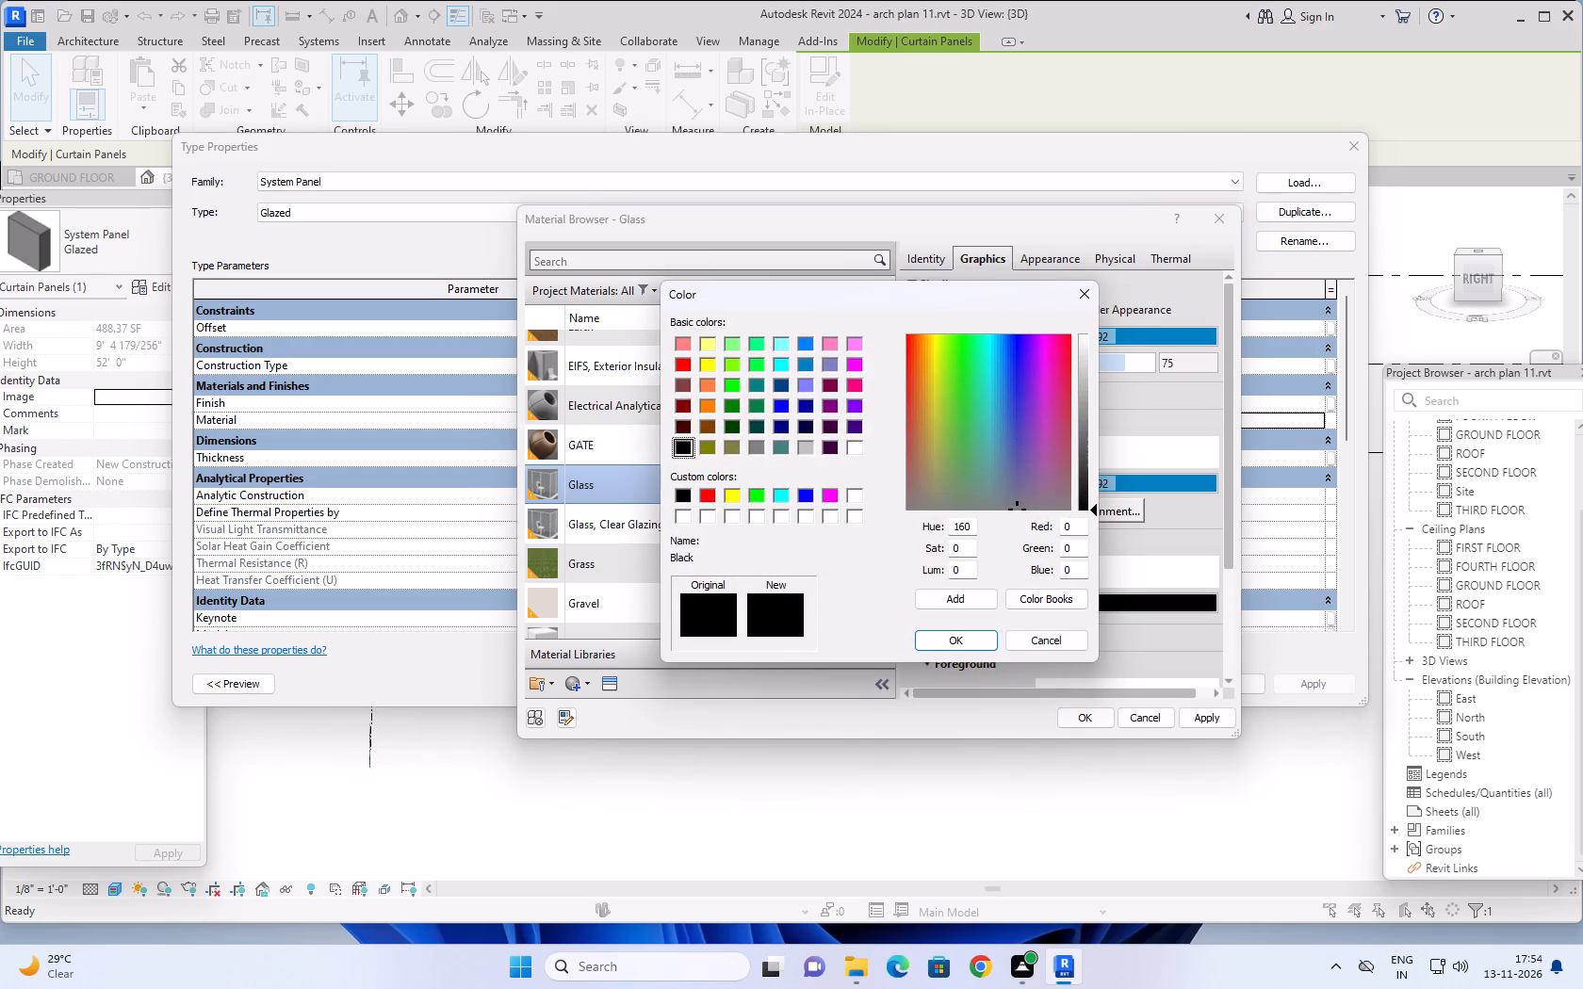
{"action": "left_click_drag", "start_coordinate": [1071, 547], "coordinate": [1060, 548]}
{"action": "type", "text": "128"}
{"action": "left_click_drag", "start_coordinate": [1076, 573], "coordinate": [1062, 579]}
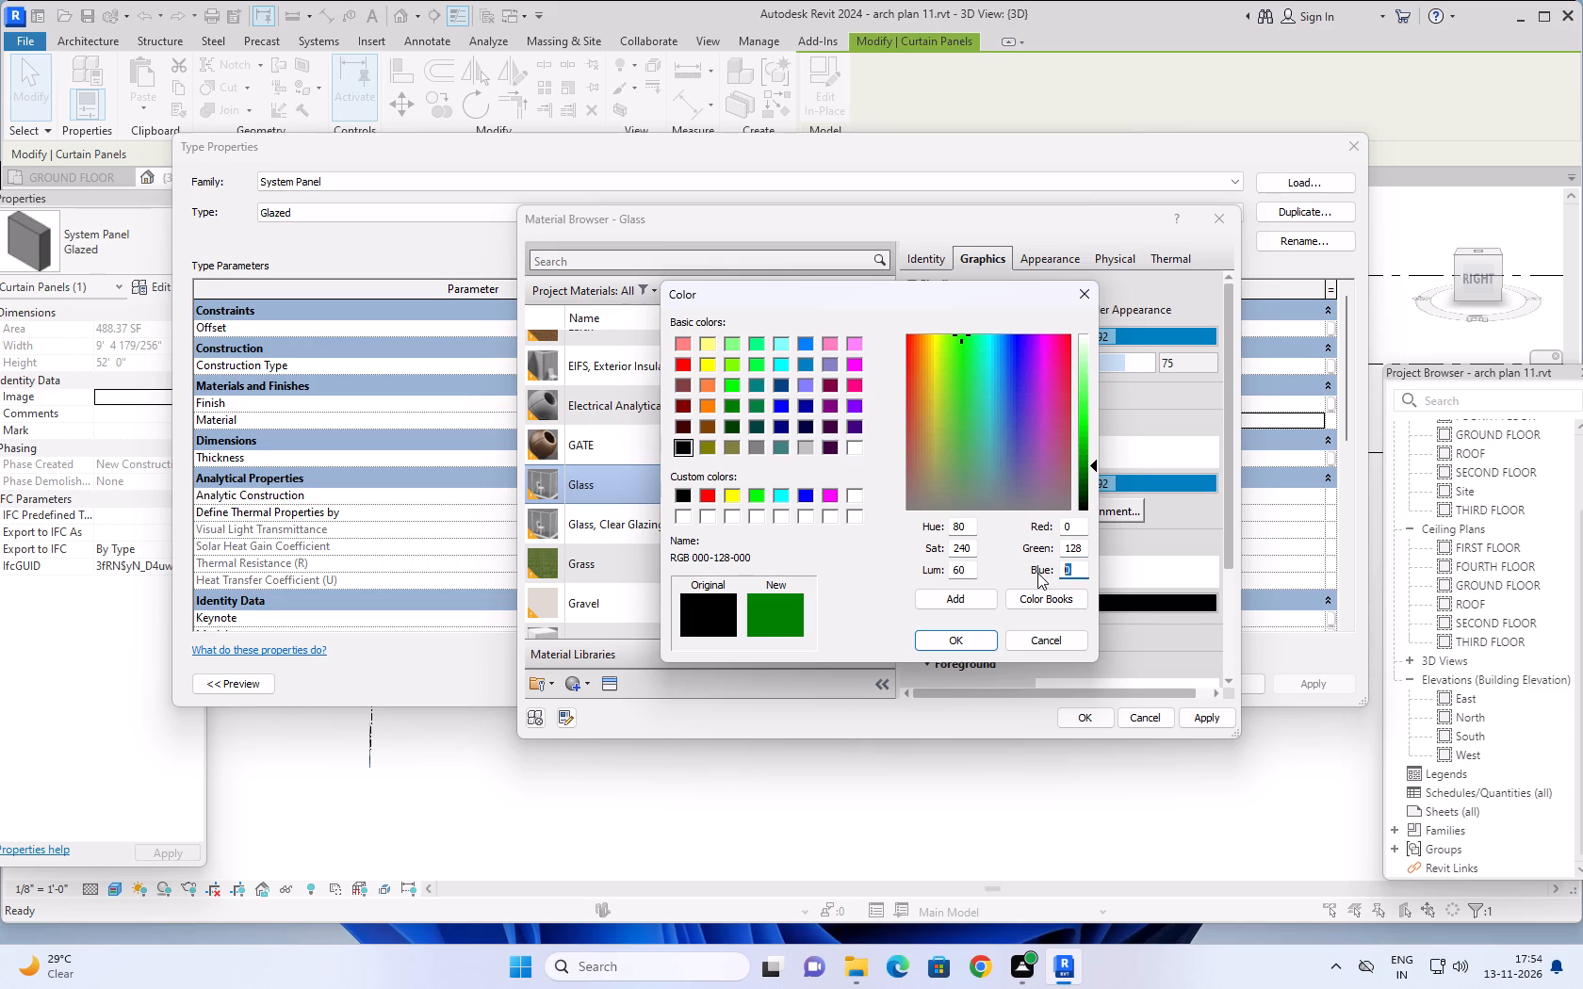
{"action": "type", "text": "192"}
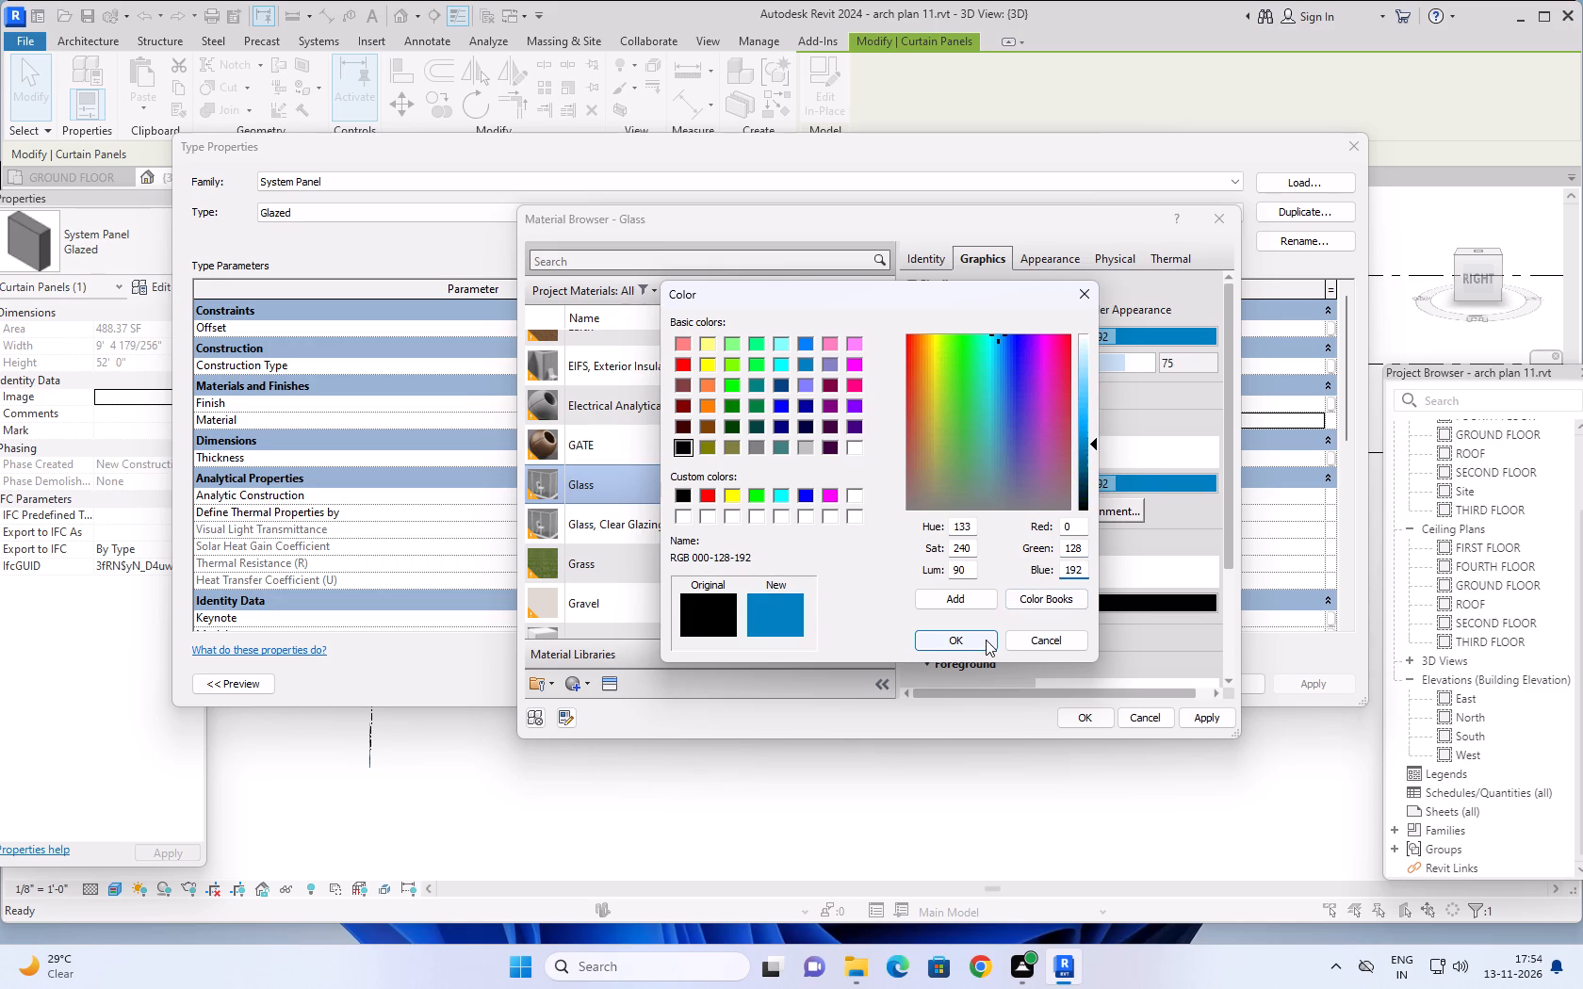
{"action": "left_click", "coordinate": [986, 640]}
Set the Glass material's cut pattern foreground color to RGB 0 128 192.
{"action": "scroll", "coordinate": [1043, 481], "scroll_direction": "down", "scroll_amount": 4}
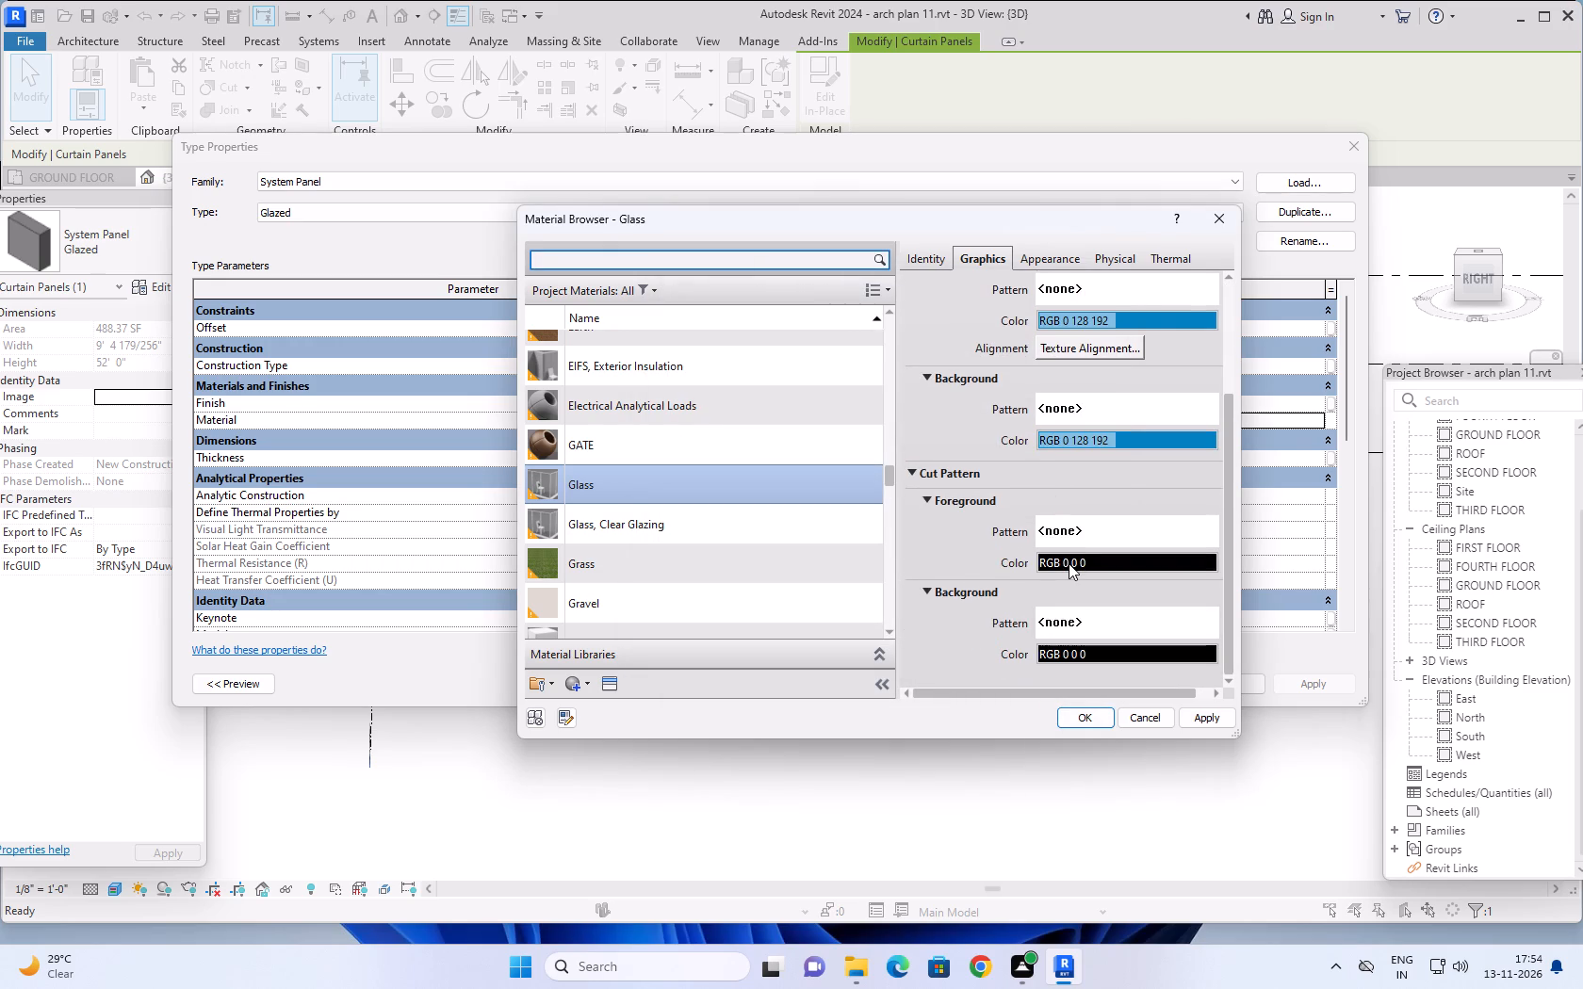
{"action": "scroll", "coordinate": [1069, 563], "scroll_direction": "down", "scroll_amount": 2}
{"action": "scroll", "coordinate": [1068, 523], "scroll_direction": "up", "scroll_amount": 7}
{"action": "scroll", "coordinate": [1072, 495], "scroll_direction": "down", "scroll_amount": 5}
{"action": "left_click", "coordinate": [1096, 560]}
{"action": "left_click_drag", "start_coordinate": [1075, 543], "coordinate": [1060, 547]}
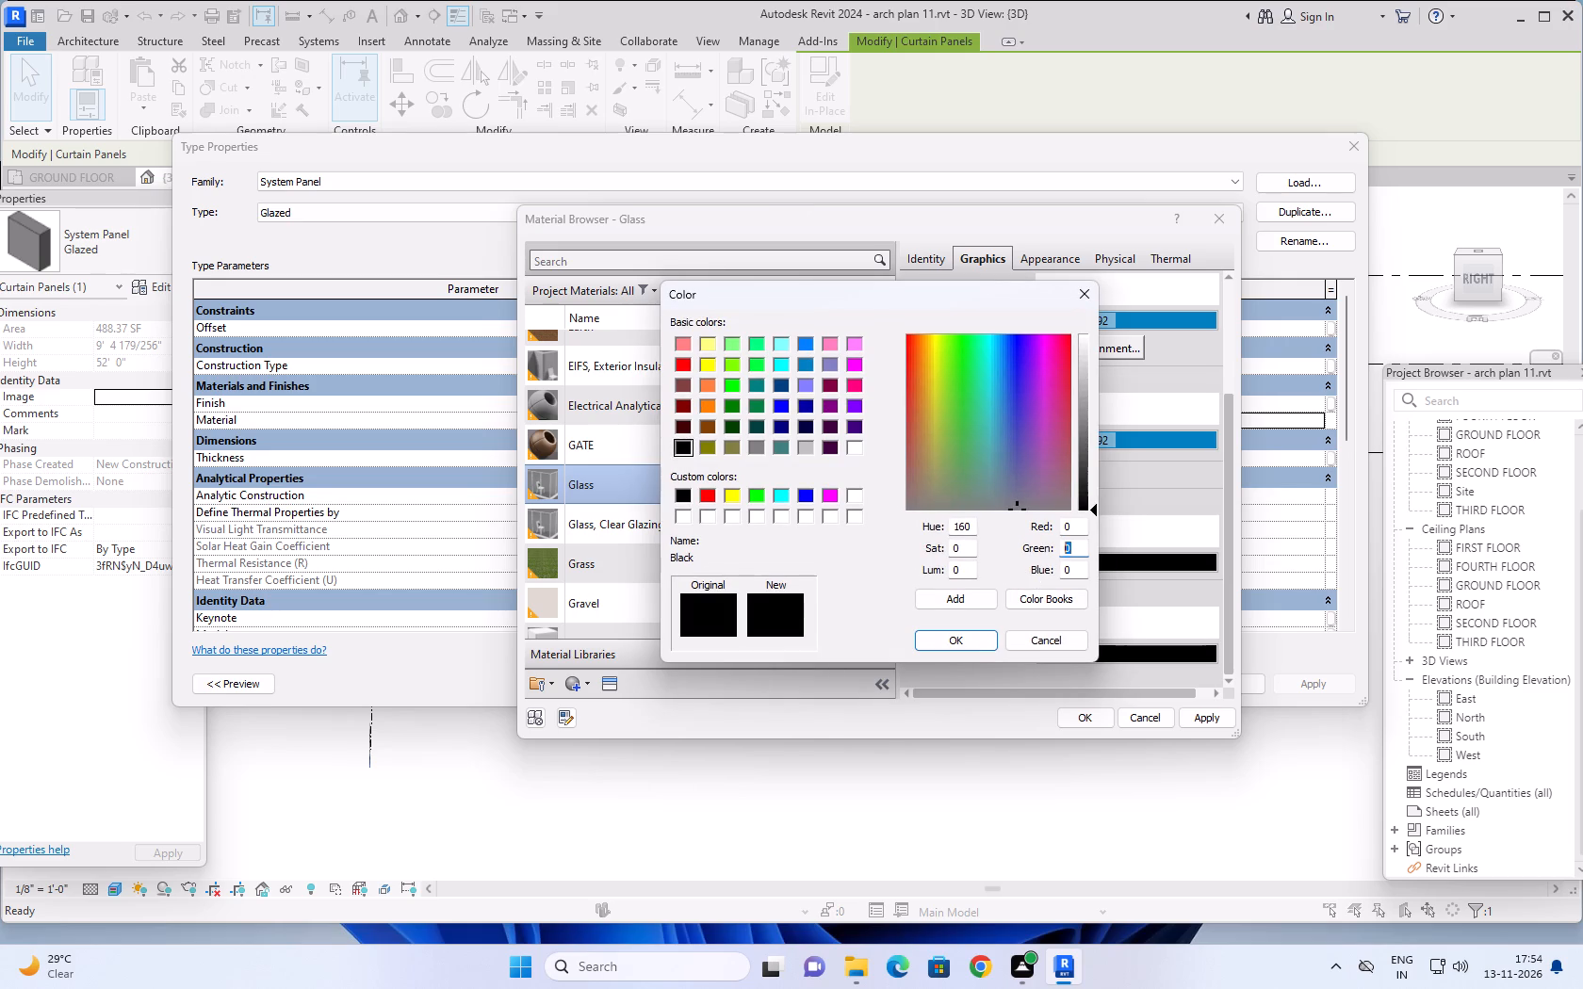
{"action": "left_click_drag", "start_coordinate": [1060, 547], "coordinate": [1051, 548]}
{"action": "type", "text": "128"}
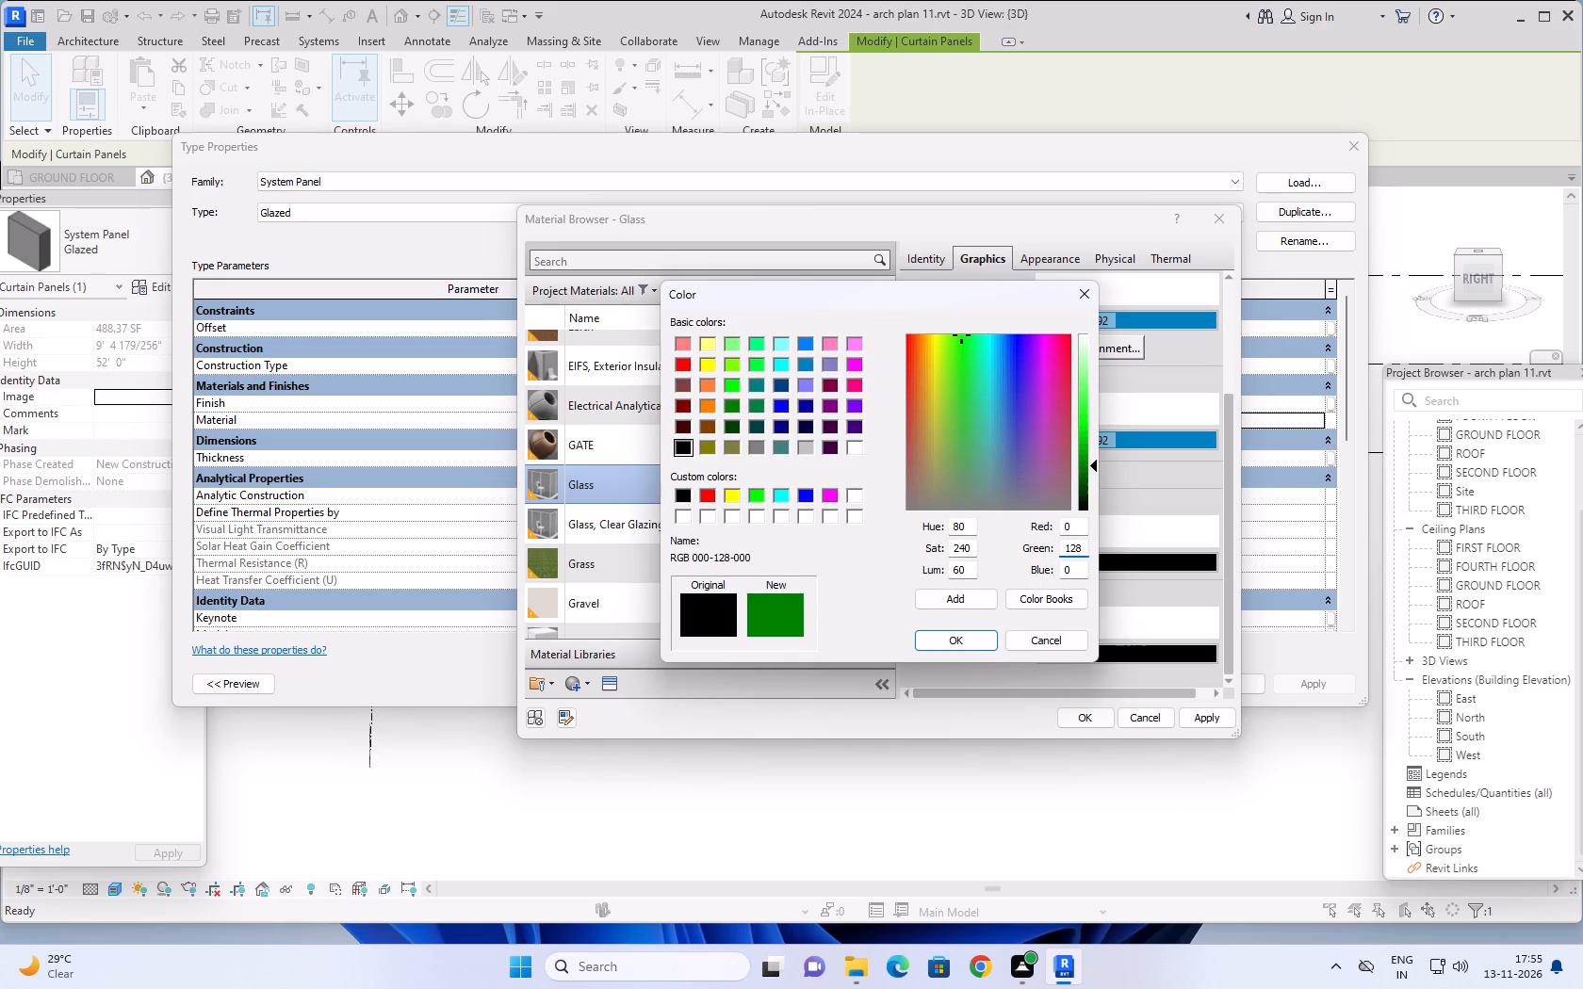
{"action": "left_click_drag", "start_coordinate": [1078, 564], "coordinate": [1045, 580]}
{"action": "type", "text": "192"}
{"action": "left_click", "coordinate": [947, 640]}
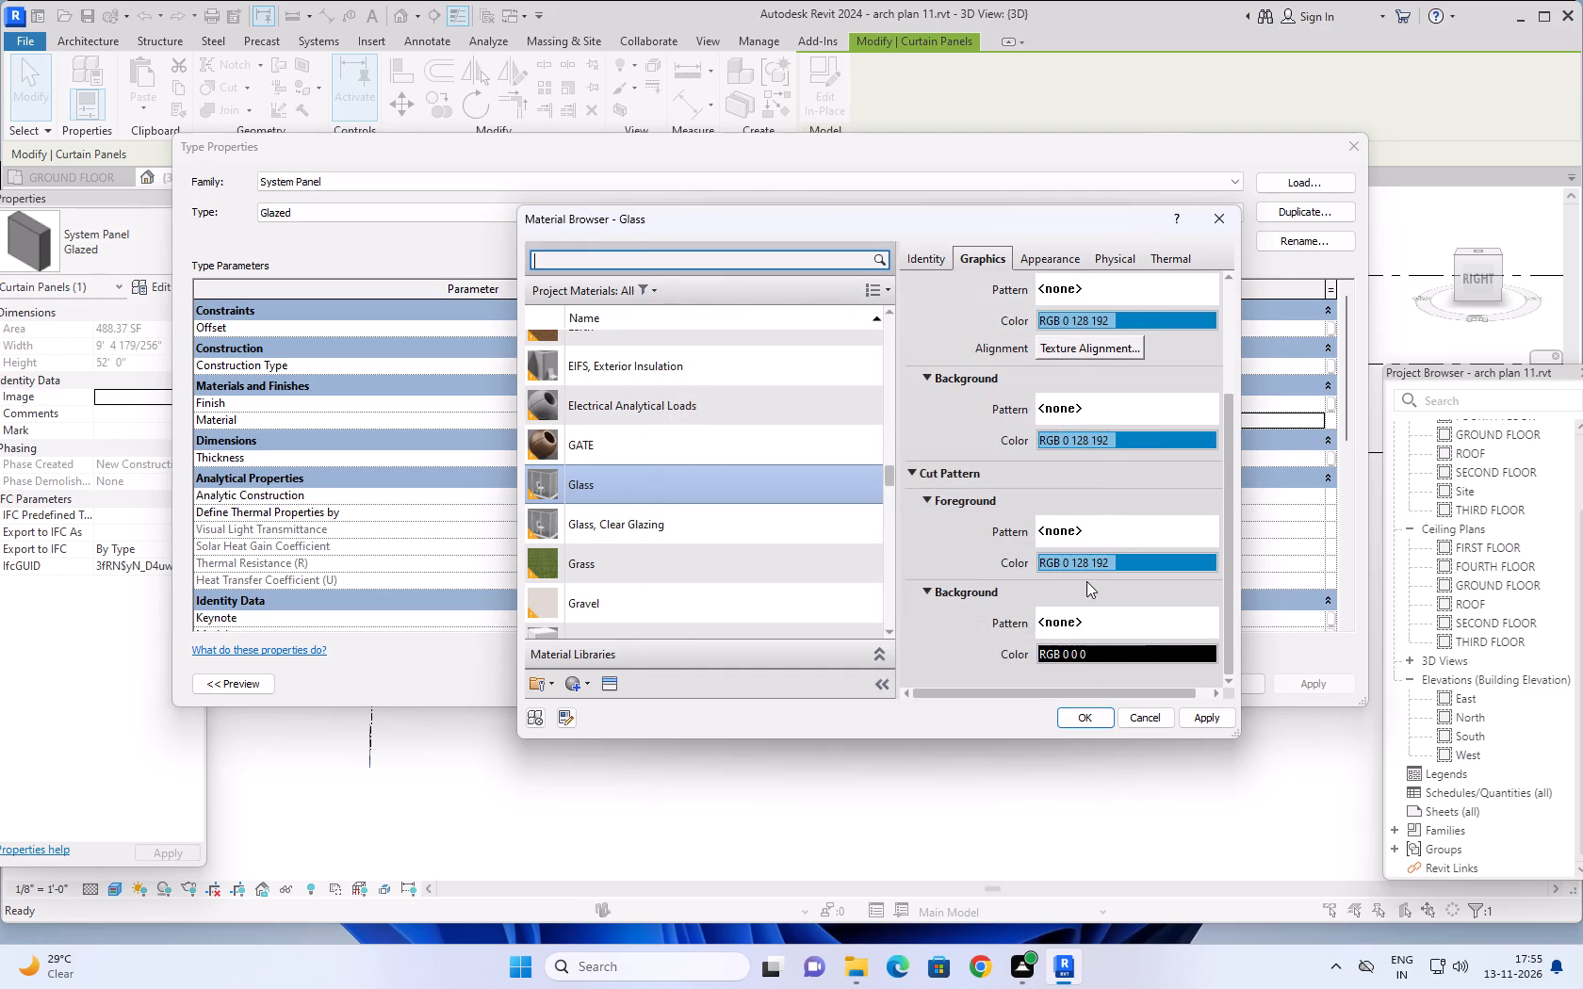
Set the Glass material's cut pattern background color to RGB 0 128 192.
{"action": "scroll", "coordinate": [1094, 594], "scroll_direction": "down", "scroll_amount": 2}
{"action": "left_click", "coordinate": [1081, 654]}
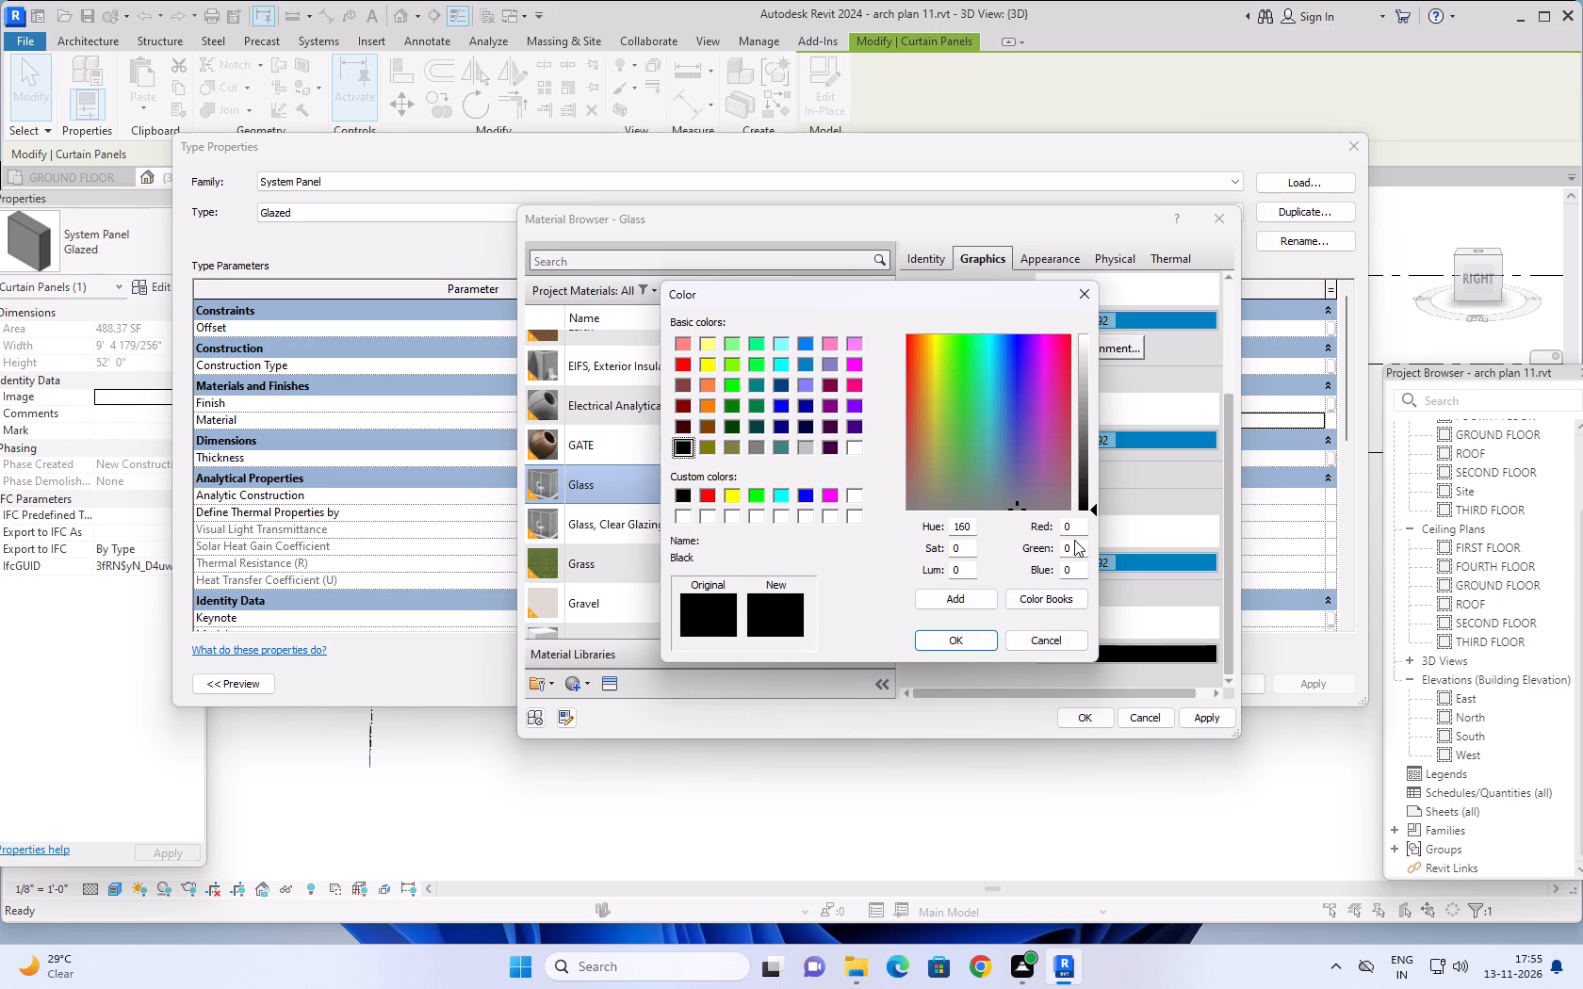
{"action": "left_click_drag", "start_coordinate": [1076, 546], "coordinate": [1046, 560]}
{"action": "type", "text": "128"}
{"action": "left_click_drag", "start_coordinate": [1078, 569], "coordinate": [1048, 575]}
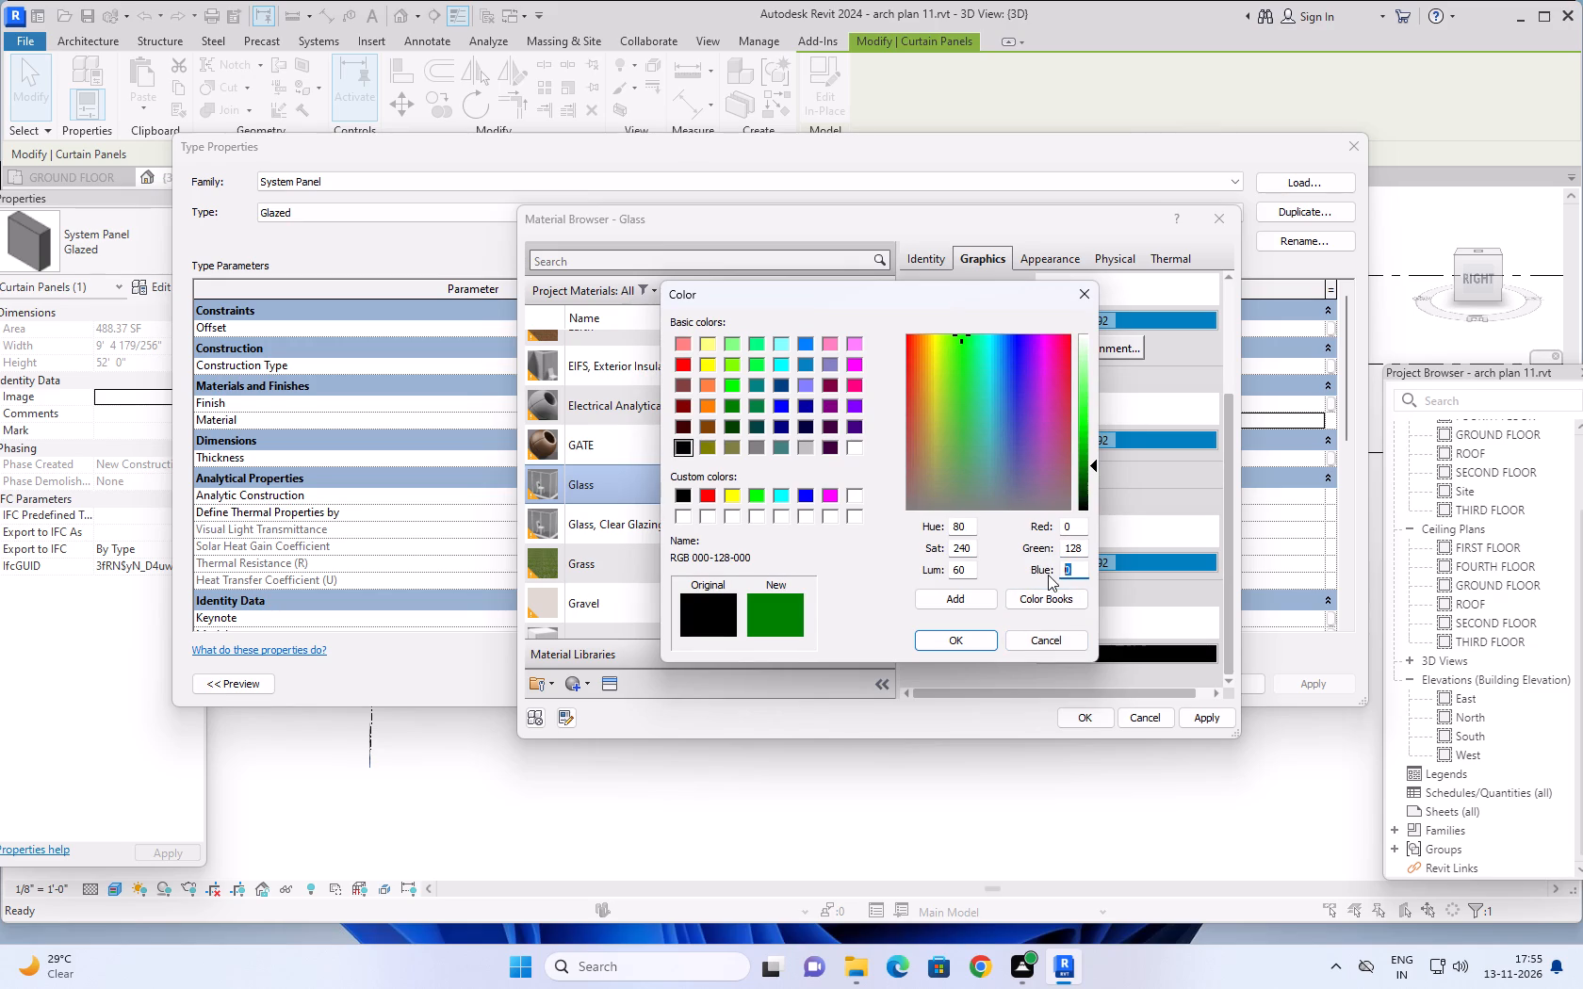
{"action": "type", "text": "192"}
{"action": "left_click", "coordinate": [971, 646]}
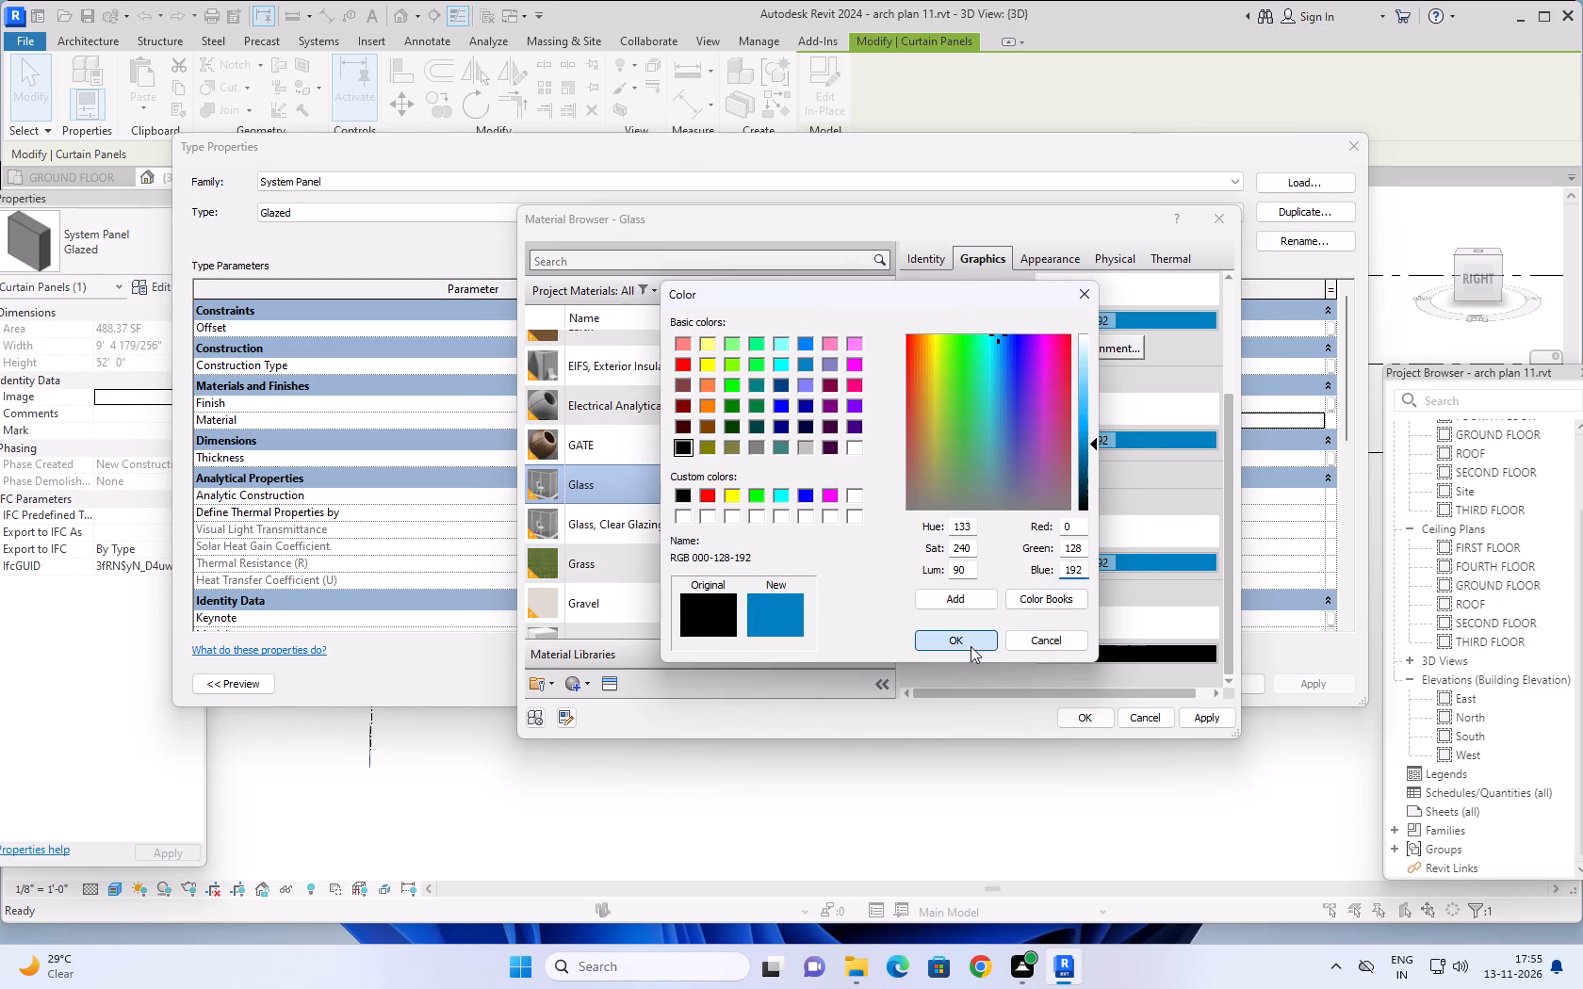
Set the glazing reflectance to 18 in the Glass material's appearance settings.
{"action": "scroll", "coordinate": [1029, 522], "scroll_direction": "down", "scroll_amount": 8}
{"action": "scroll", "coordinate": [1048, 559], "scroll_direction": "up", "scroll_amount": 6}
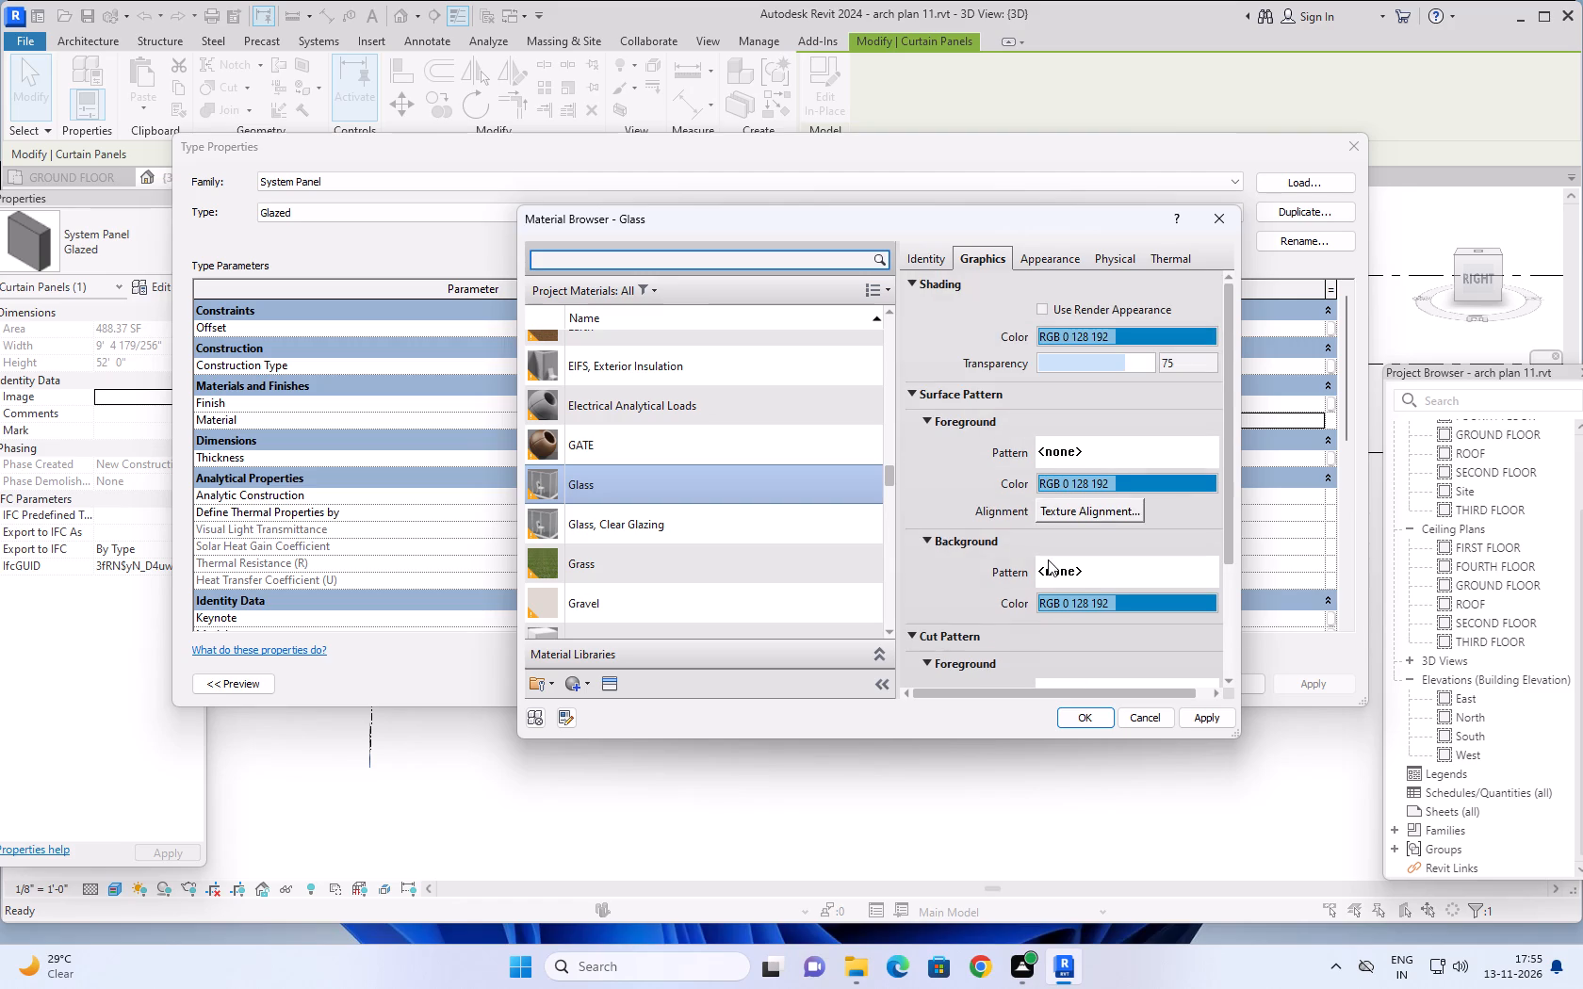
{"action": "scroll", "coordinate": [1039, 552], "scroll_direction": "up", "scroll_amount": 5}
{"action": "left_click", "coordinate": [1034, 258]}
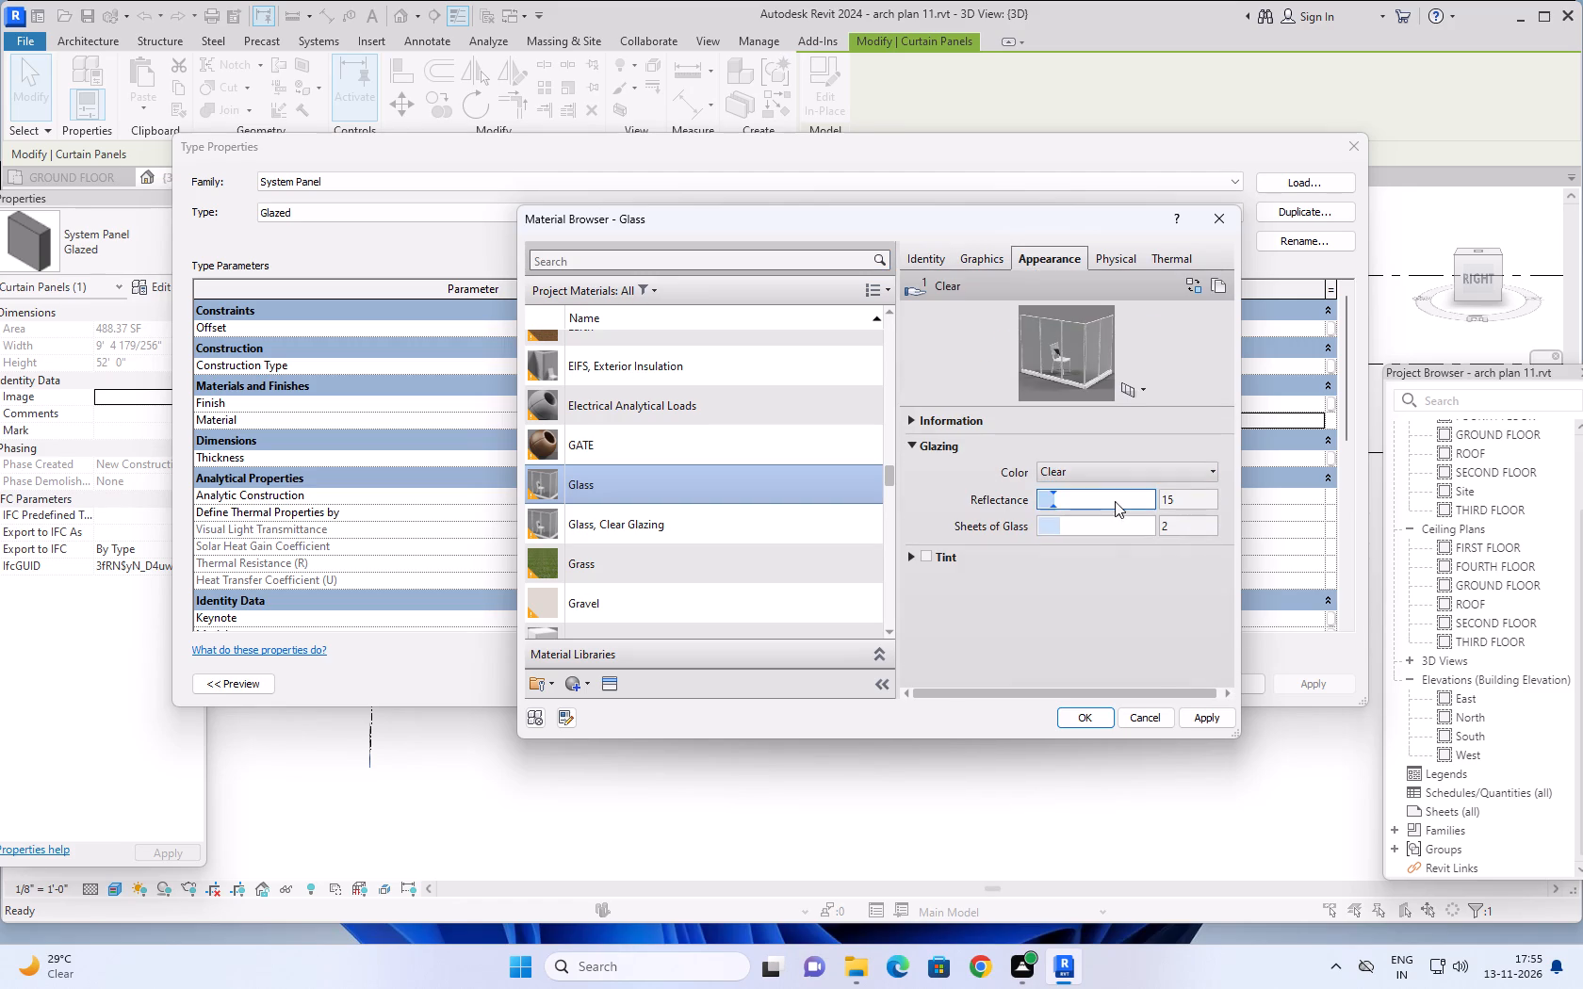
{"action": "scroll", "coordinate": [1115, 502], "scroll_direction": "down", "scroll_amount": 3}
{"action": "scroll", "coordinate": [1090, 597], "scroll_direction": "up", "scroll_amount": 6}
{"action": "scroll", "coordinate": [1090, 597], "scroll_direction": "down", "scroll_amount": 6}
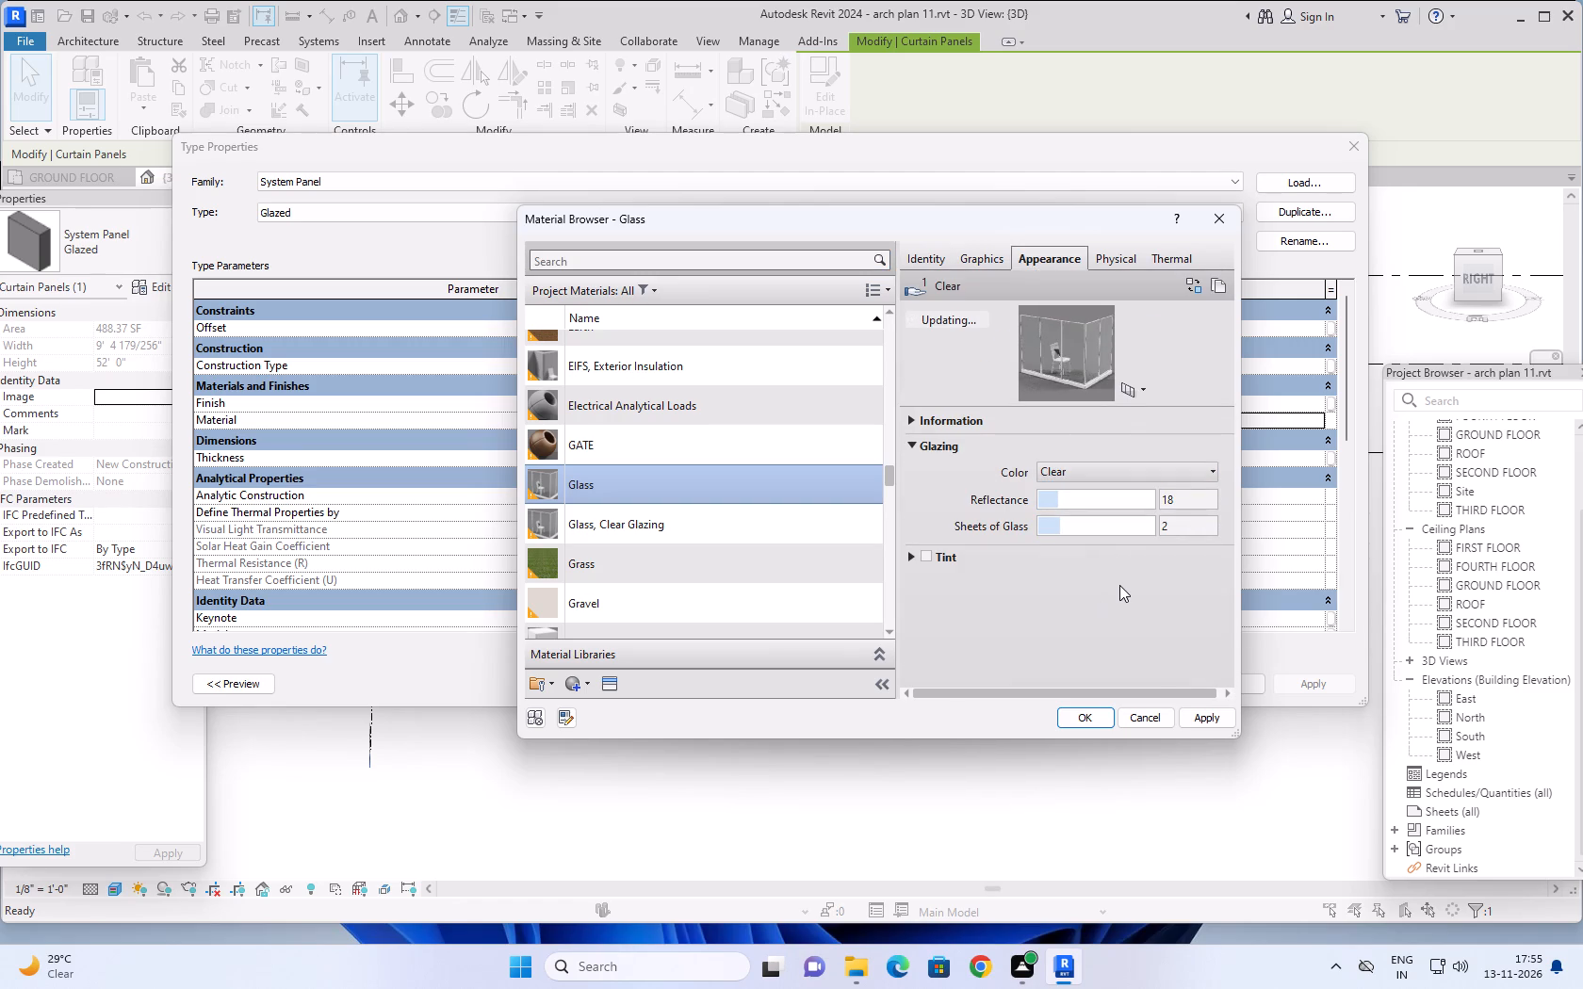
{"action": "scroll", "coordinate": [1119, 584], "scroll_direction": "down", "scroll_amount": 4}
Enable the tint in the Glass material's appearance and set the tint color to RGB 0 128 192.
{"action": "left_click", "coordinate": [924, 552]}
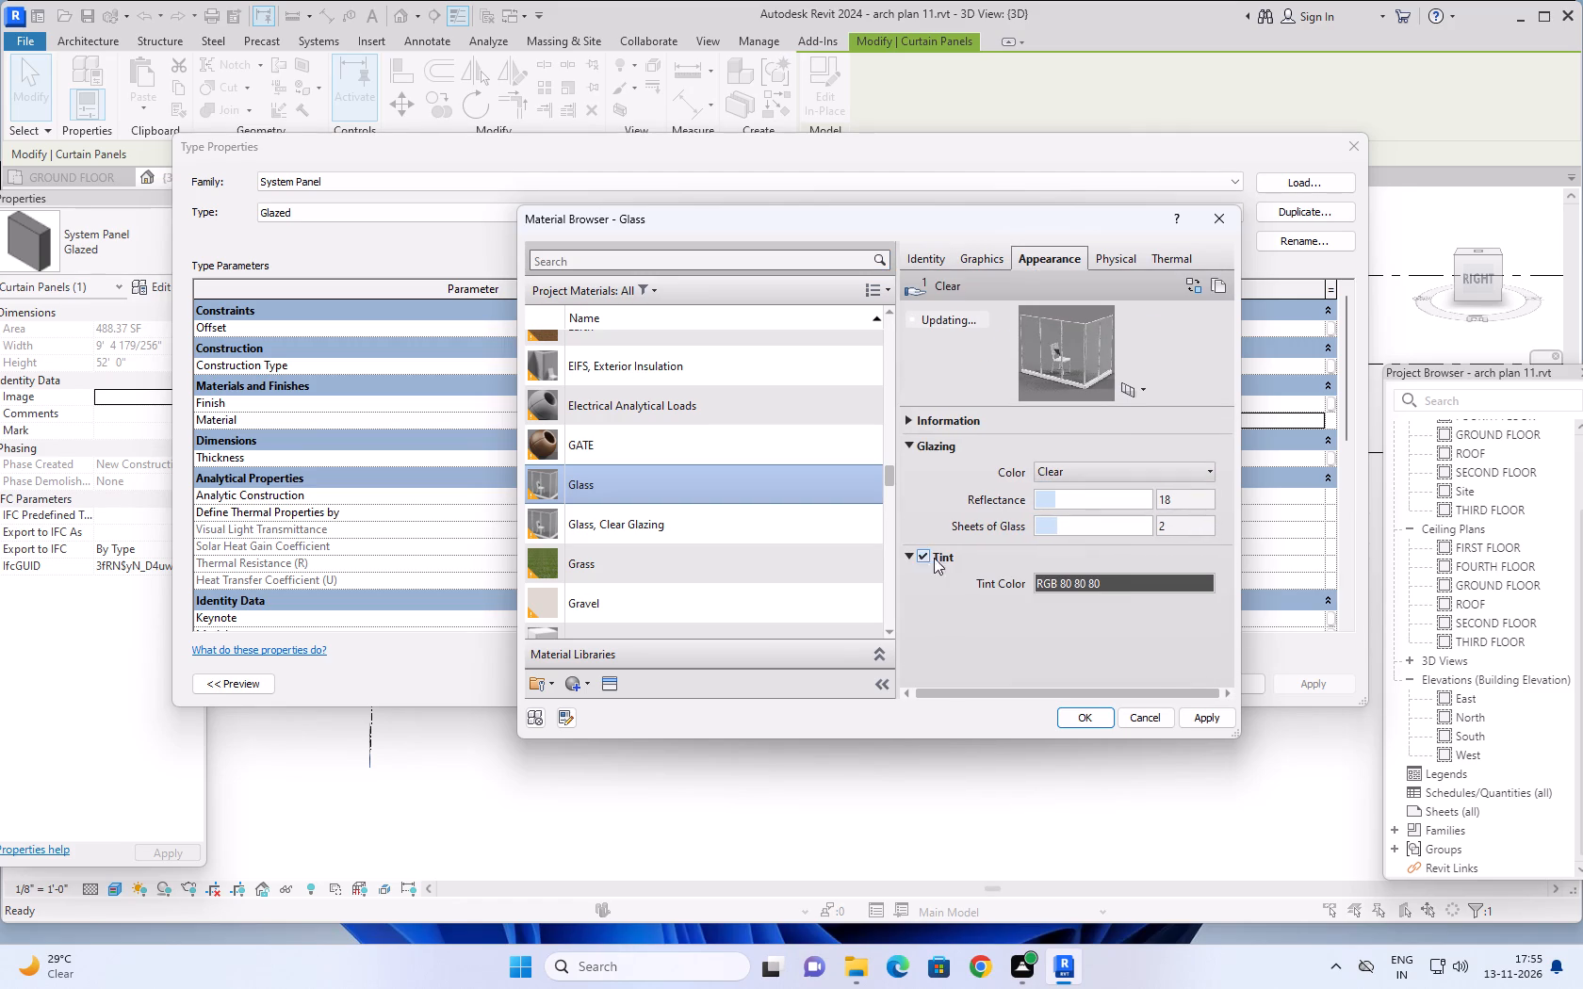
{"action": "left_click", "coordinate": [1124, 580]}
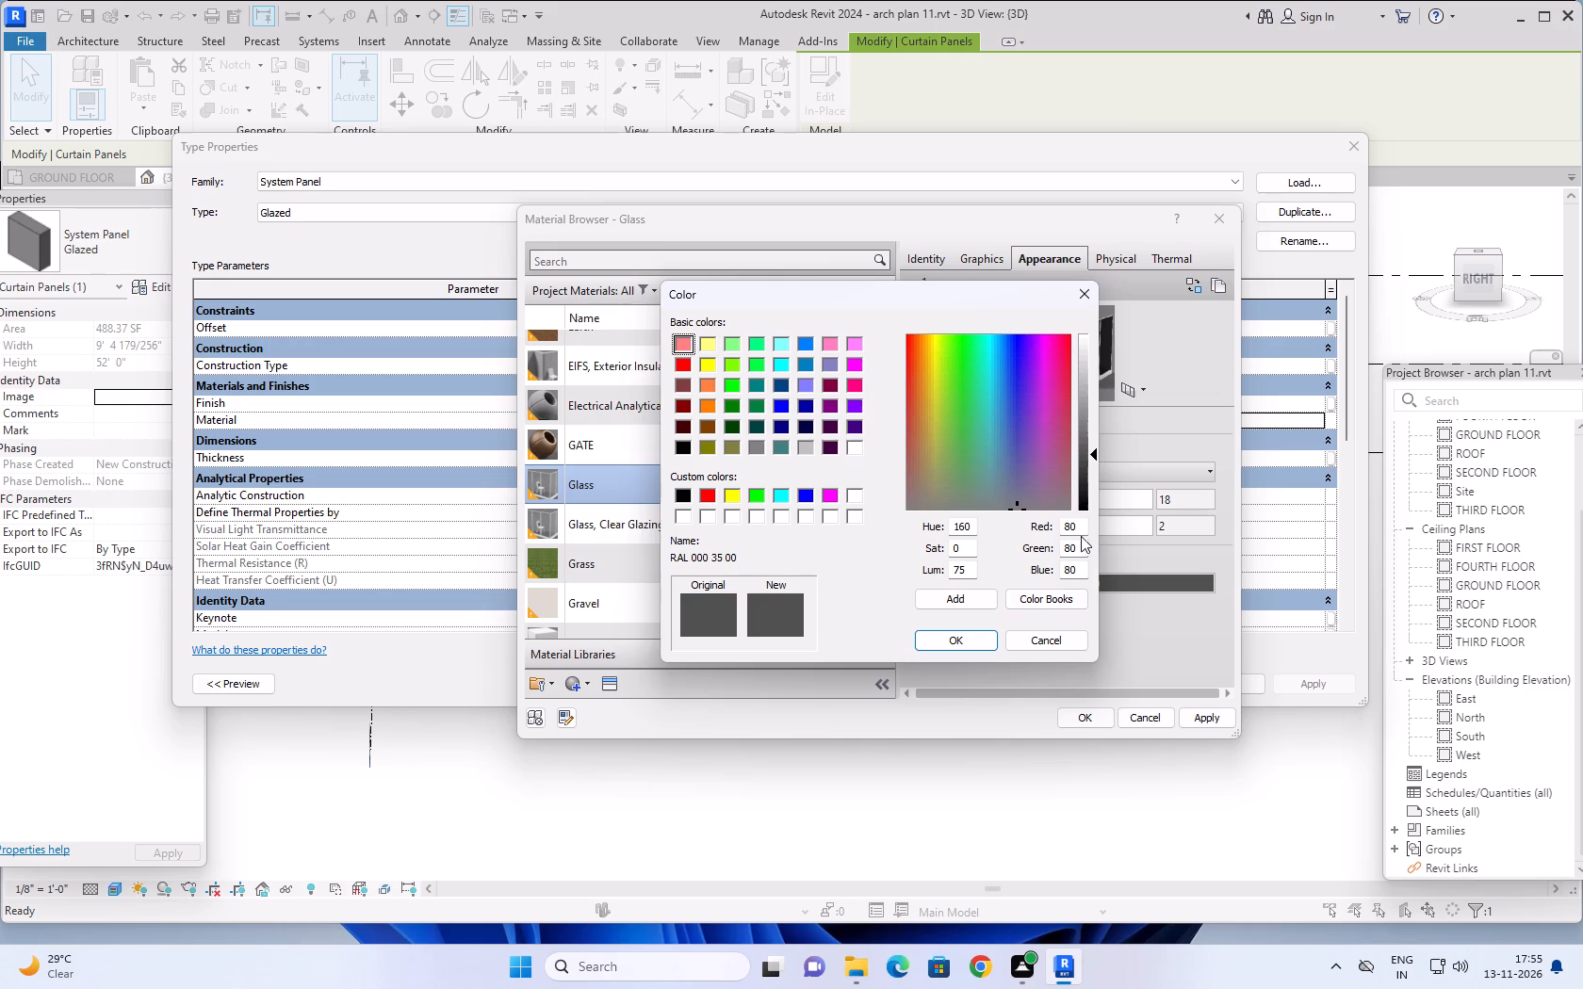
{"action": "left_click_drag", "start_coordinate": [1079, 526], "coordinate": [1057, 529]}
{"action": "key", "text": "0"}
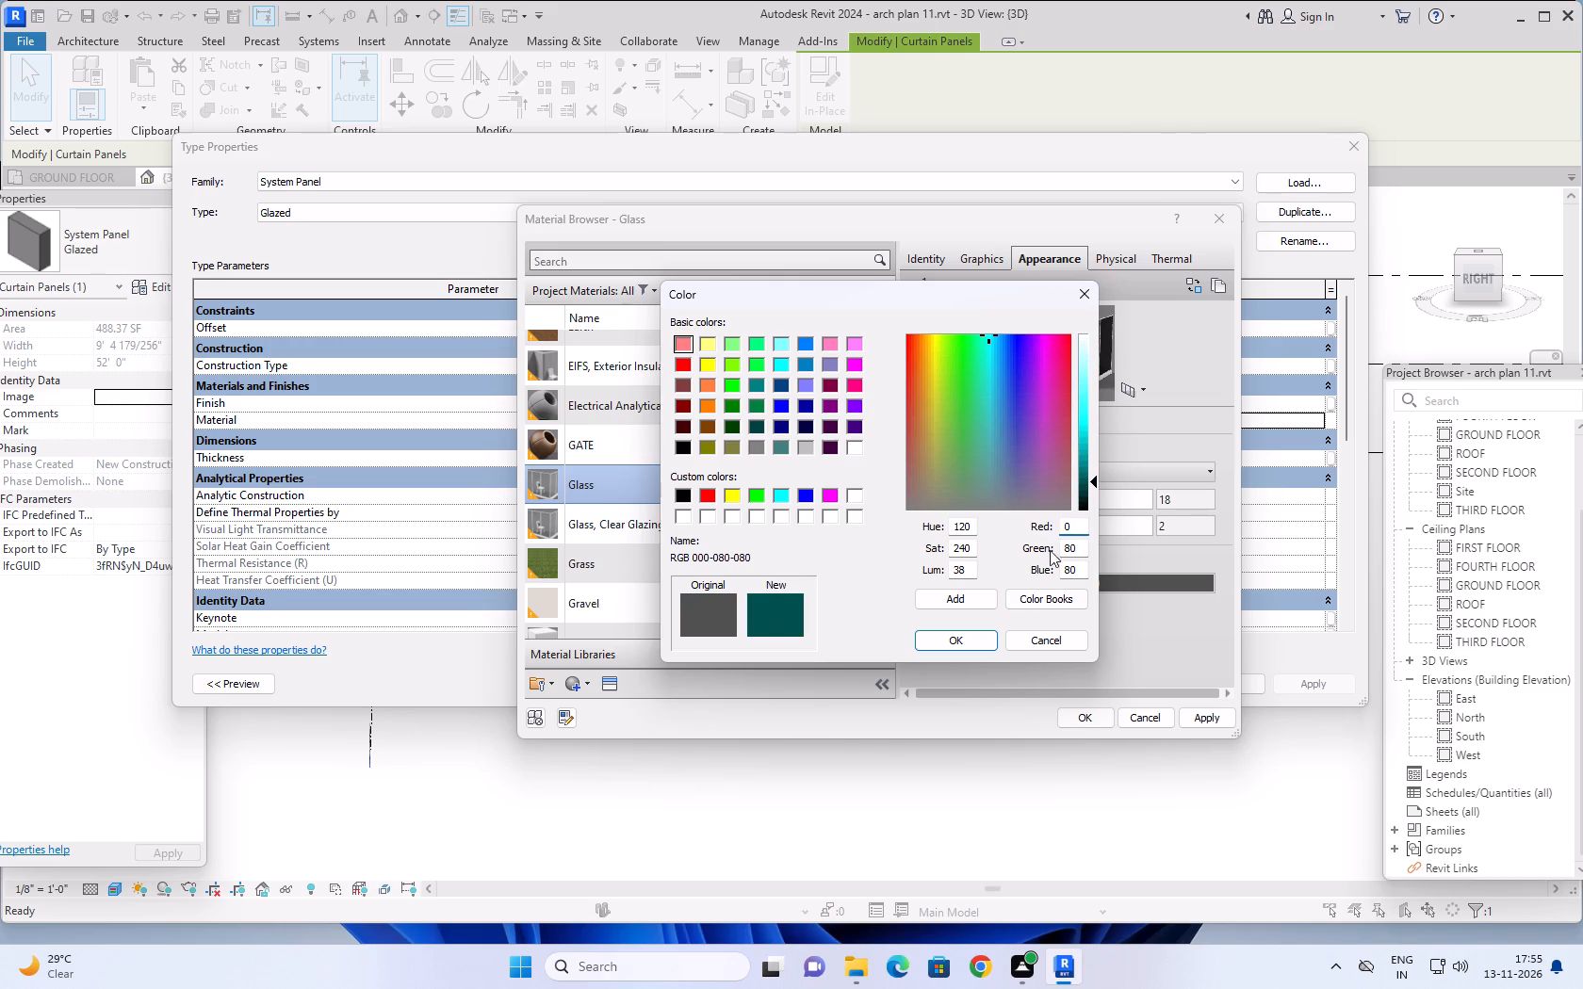
{"action": "left_click_drag", "start_coordinate": [1084, 549], "coordinate": [1044, 565]}
{"action": "type", "text": "128"}
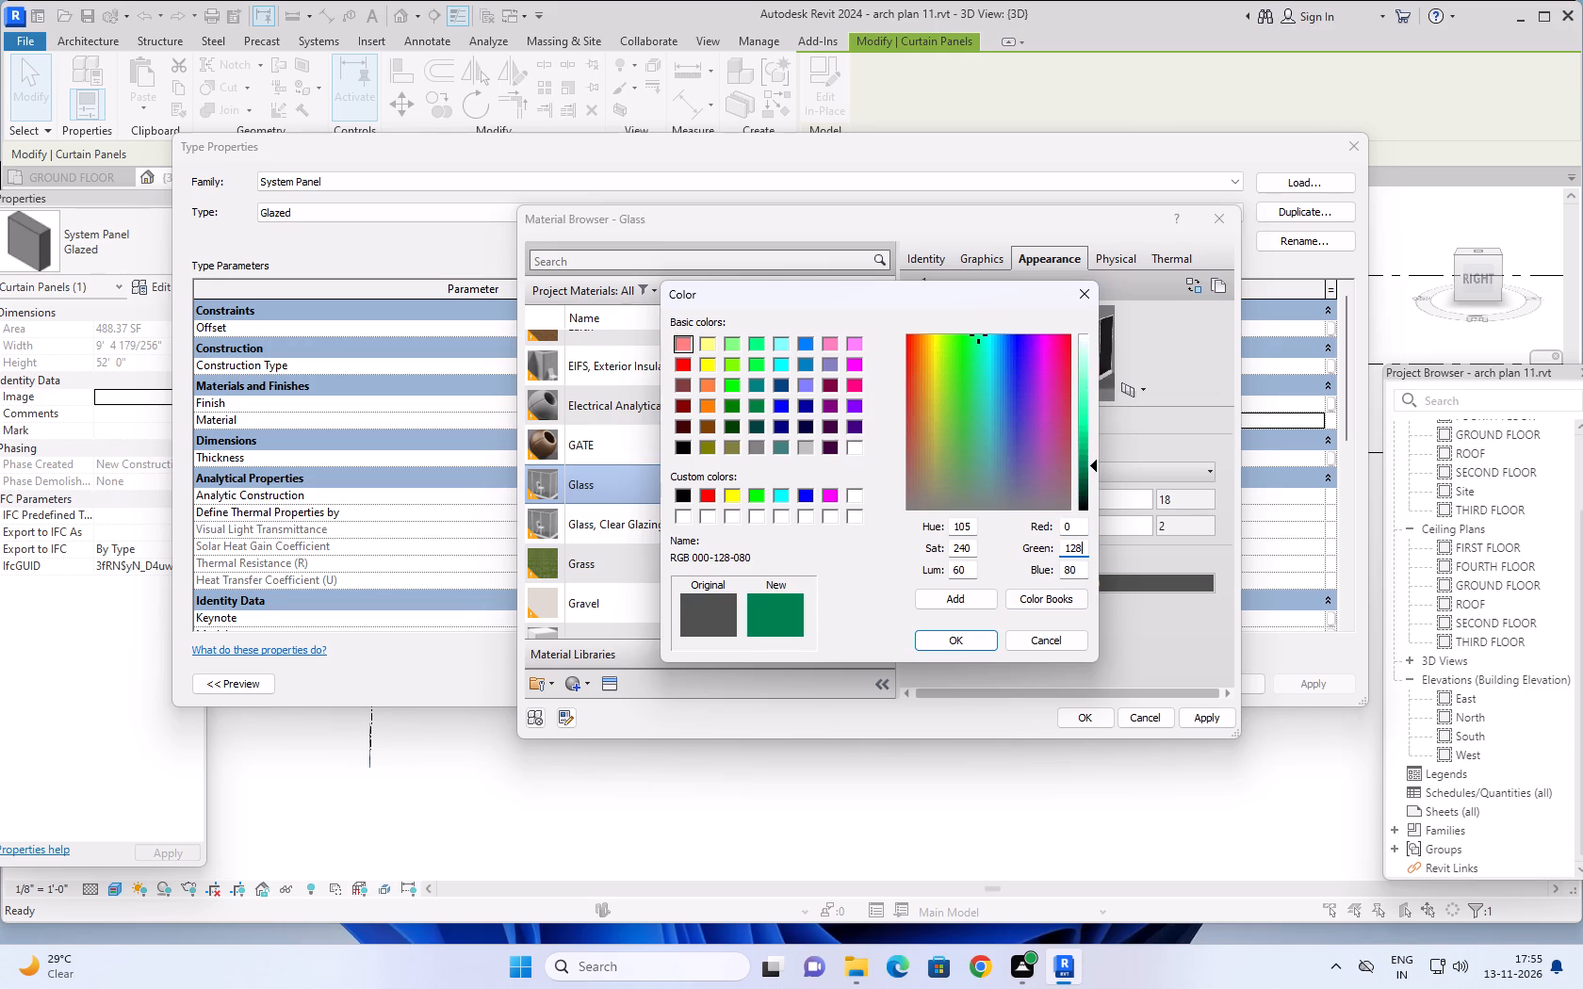
{"action": "left_click_drag", "start_coordinate": [1076, 569], "coordinate": [1020, 581]}
{"action": "type", "text": "192"}
{"action": "left_click", "coordinate": [986, 636]}
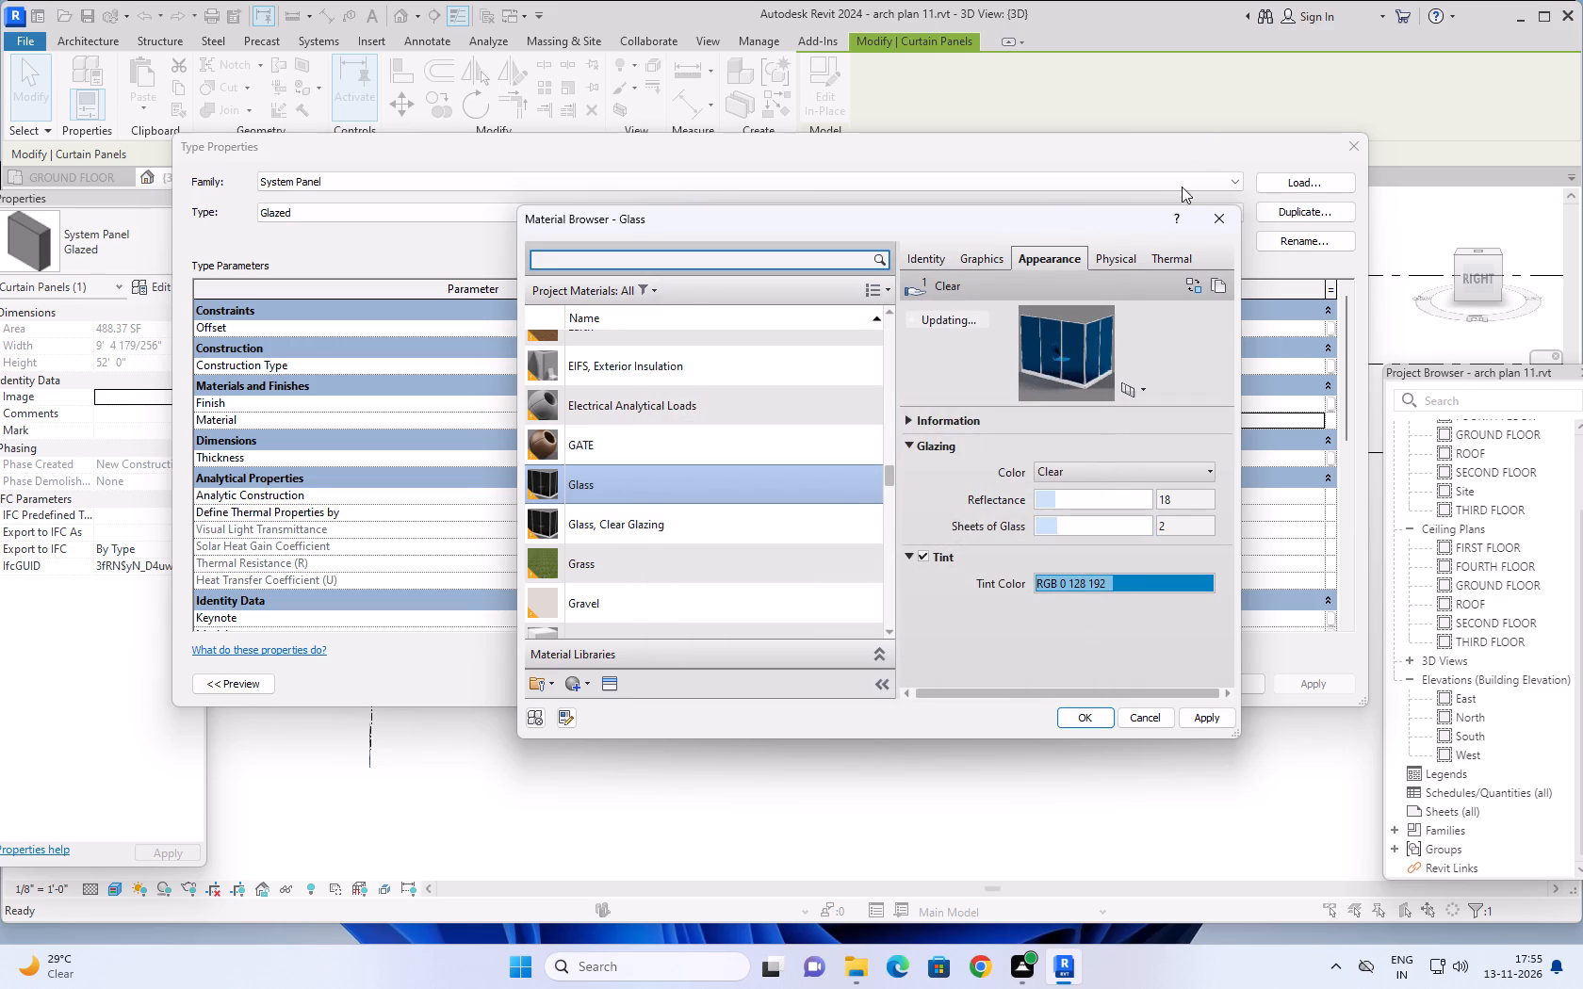
Review the Glass material's remaining properties and apply the edited material to the Glazed system panel type.
{"action": "left_click", "coordinate": [1118, 259]}
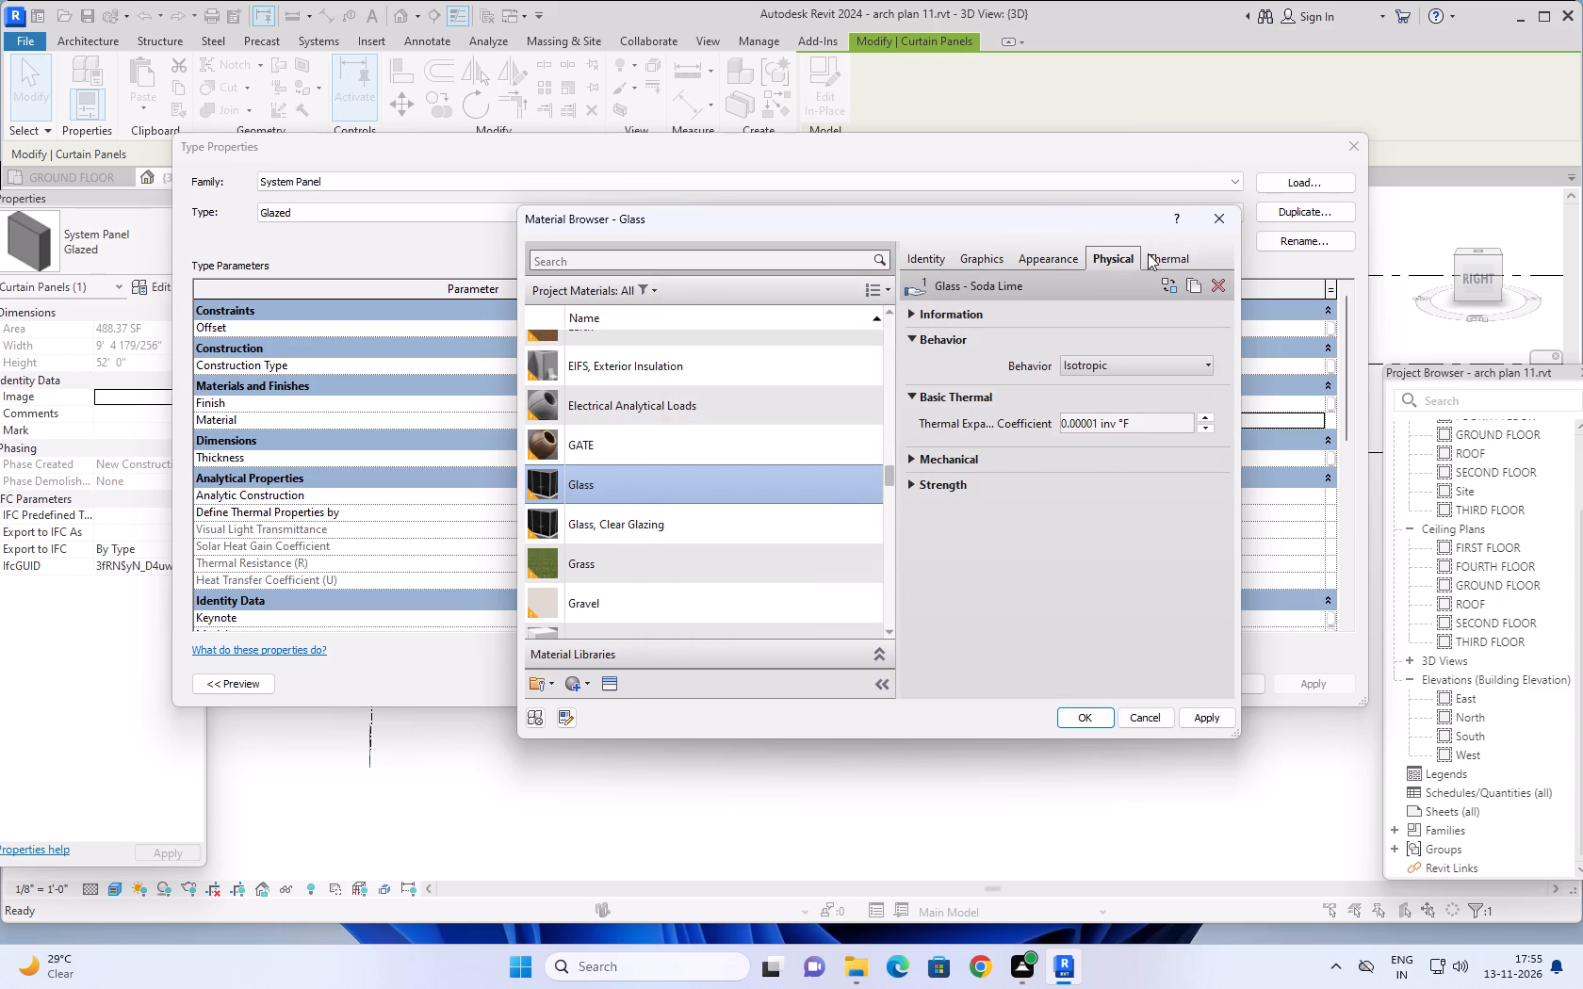
{"action": "left_click", "coordinate": [1152, 256]}
{"action": "left_click", "coordinate": [1099, 252]}
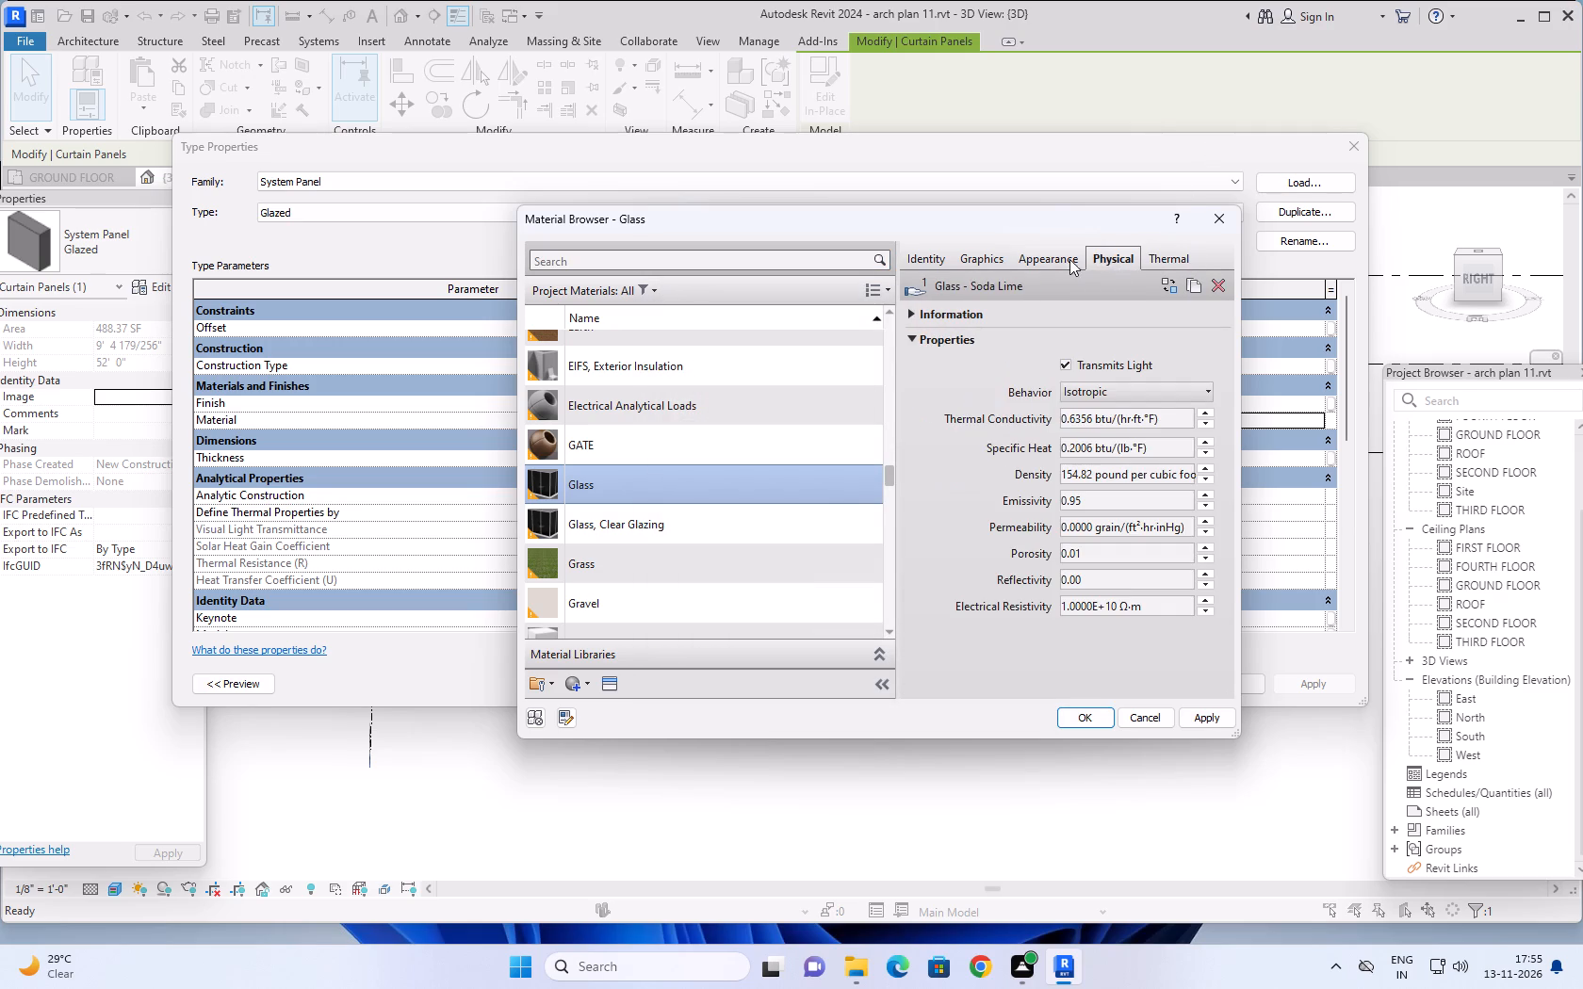
{"action": "left_click", "coordinate": [1067, 259]}
{"action": "left_click", "coordinate": [977, 257]}
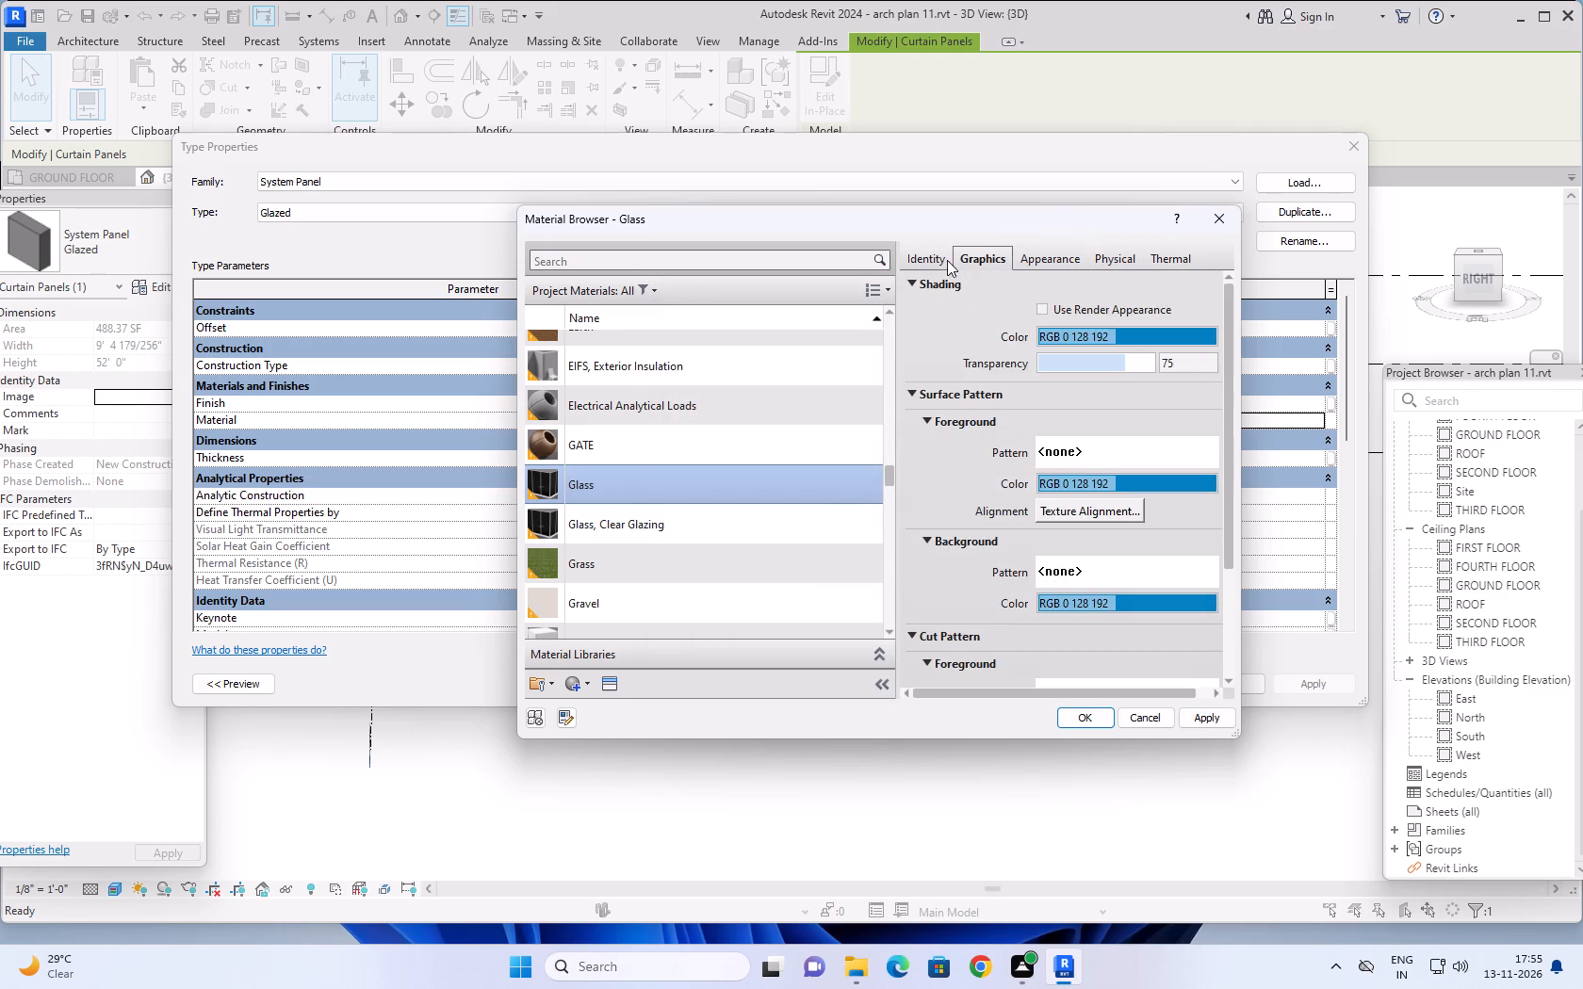
{"action": "left_click", "coordinate": [1199, 712]}
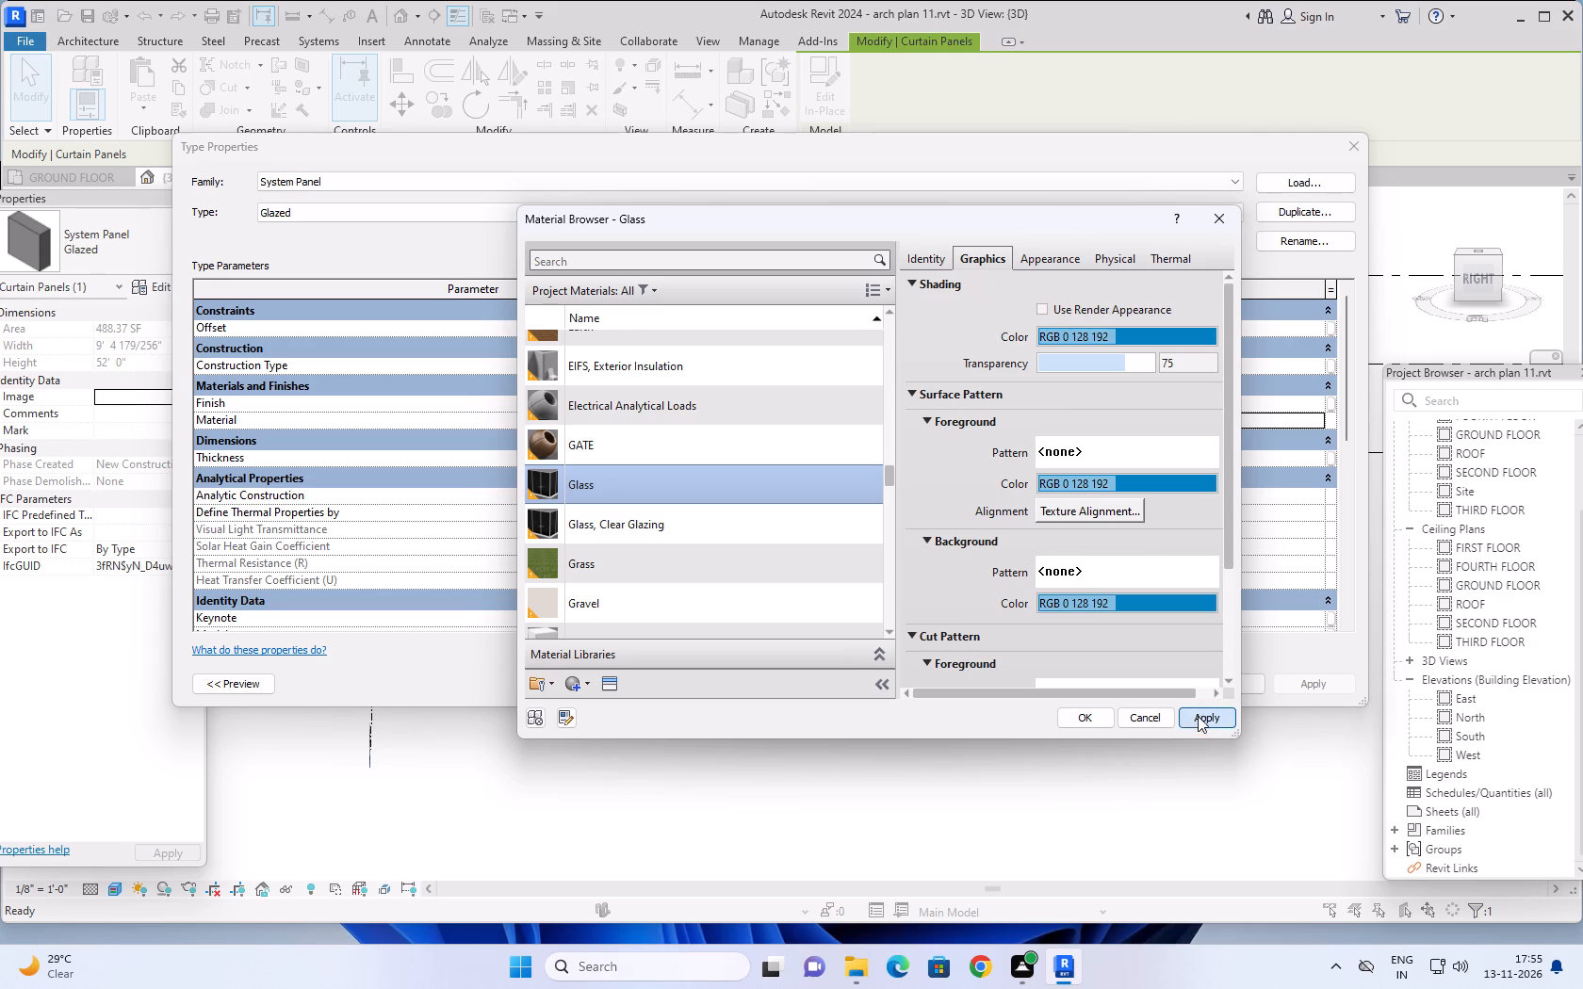
{"action": "left_click", "coordinate": [1094, 713]}
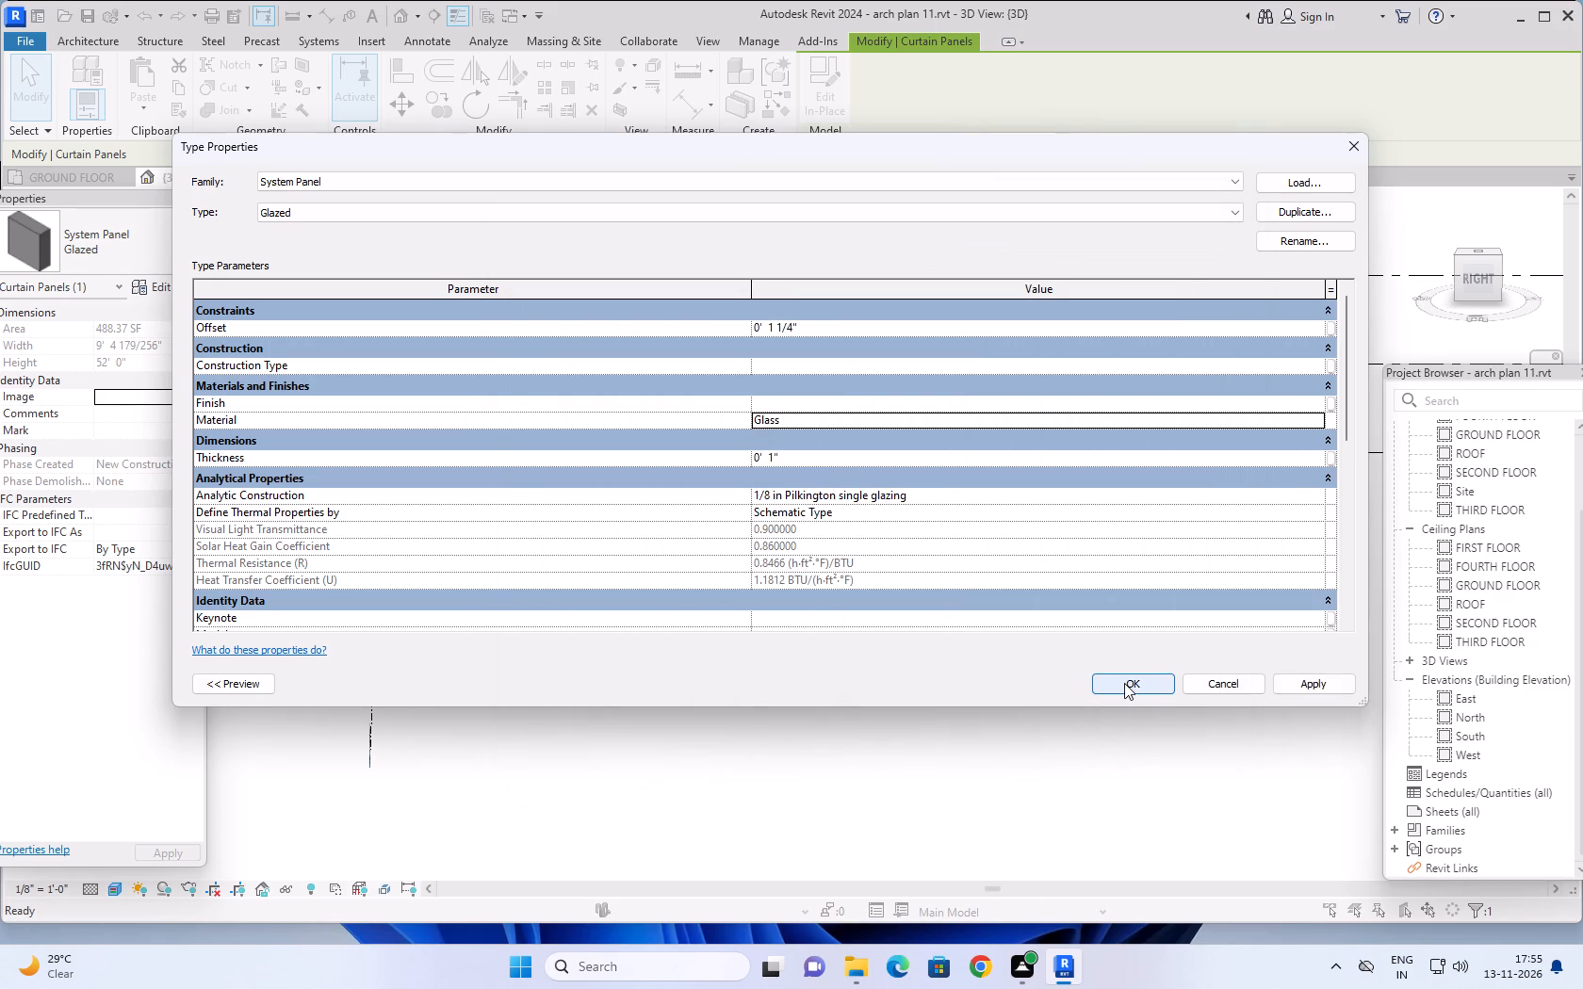
{"action": "left_click", "coordinate": [1321, 680]}
{"action": "left_click", "coordinate": [1149, 684]}
{"action": "left_click", "coordinate": [963, 738]}
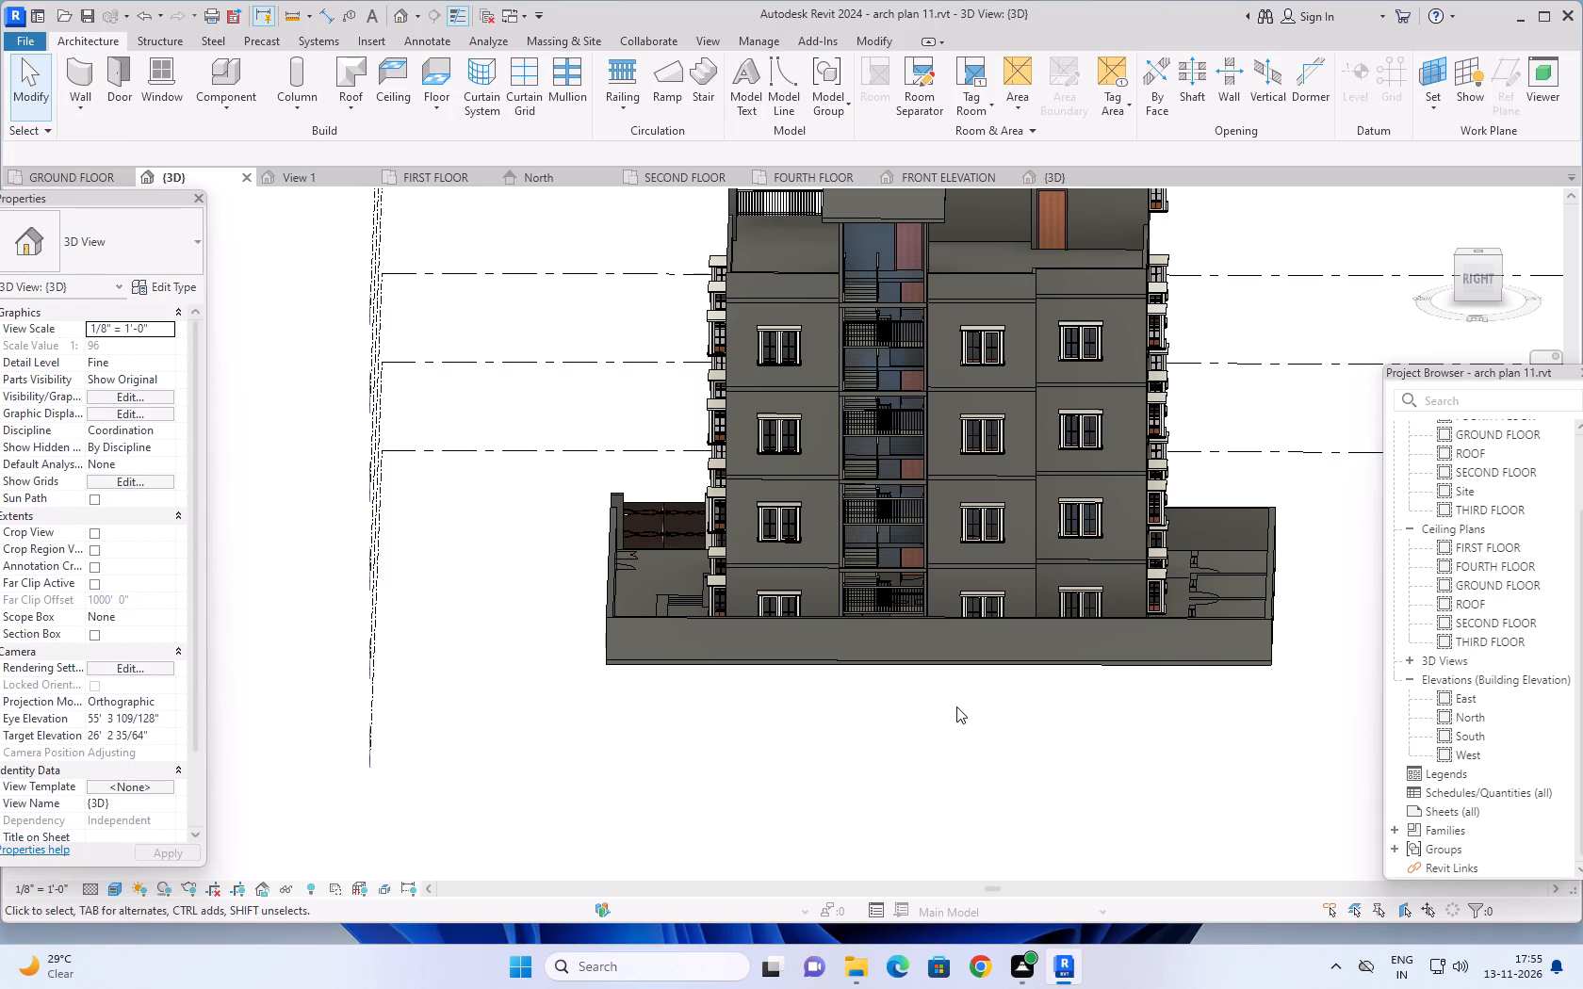
Examine the blue-tinted staircase glazing and the building's facades from several angles in the 3D view.
{"action": "middle_click_drag", "start_coordinate": [956, 706], "coordinate": [1228, 710], "text": "shift"}
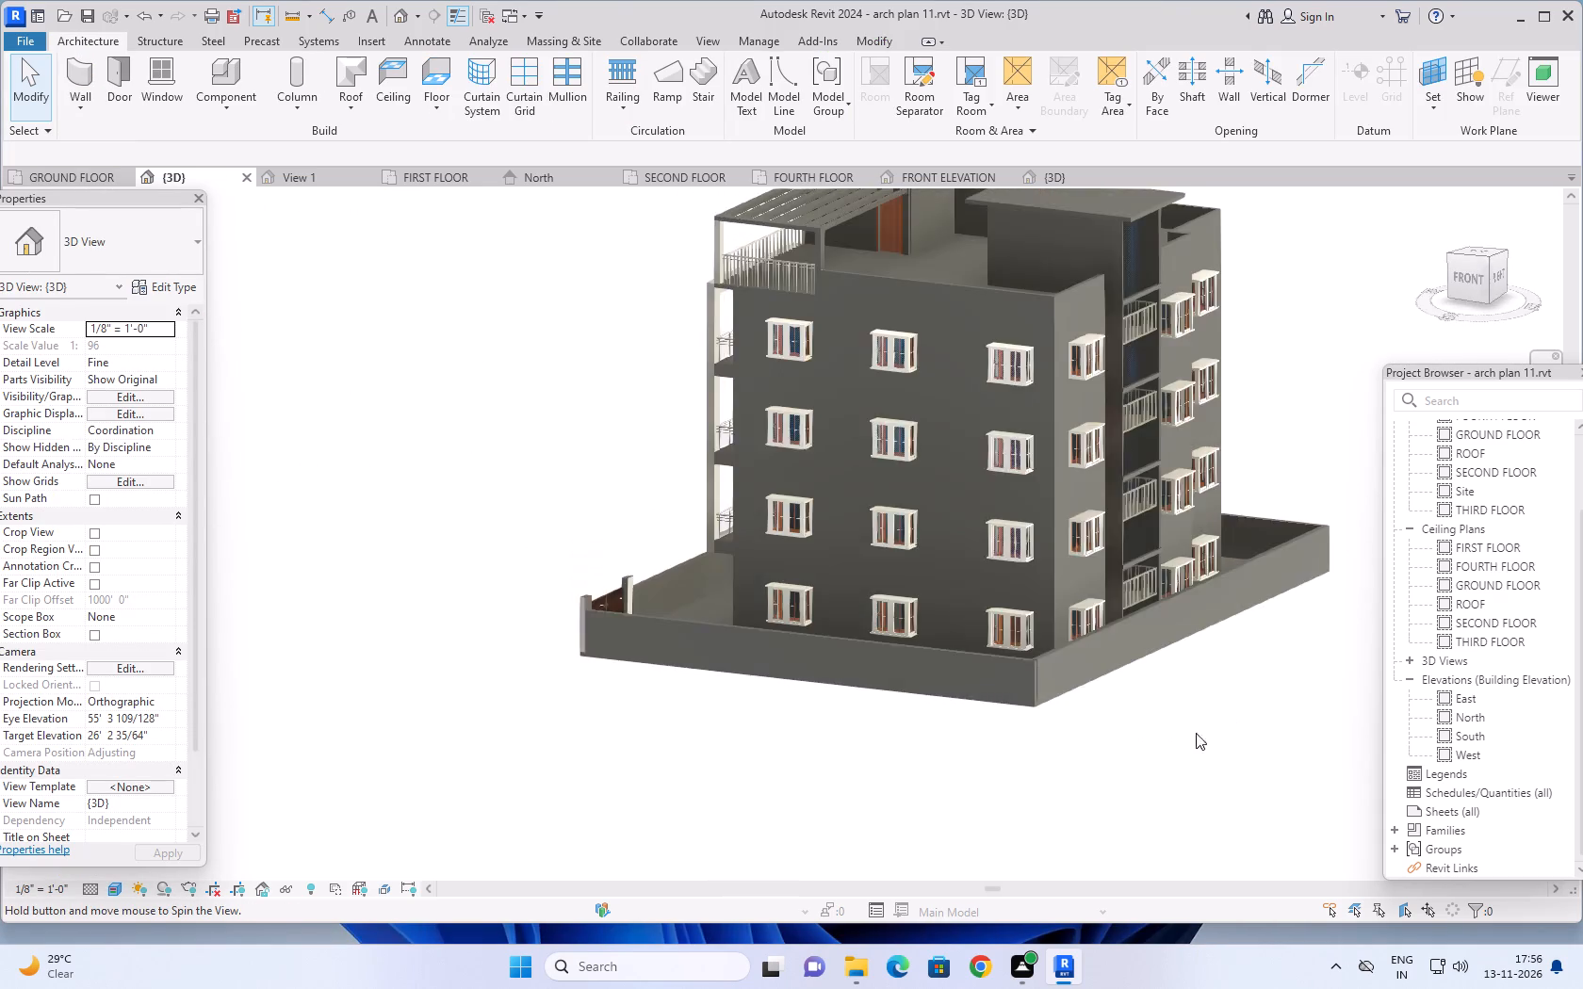
{"action": "middle_click_drag", "start_coordinate": [871, 778], "coordinate": [1217, 727]}
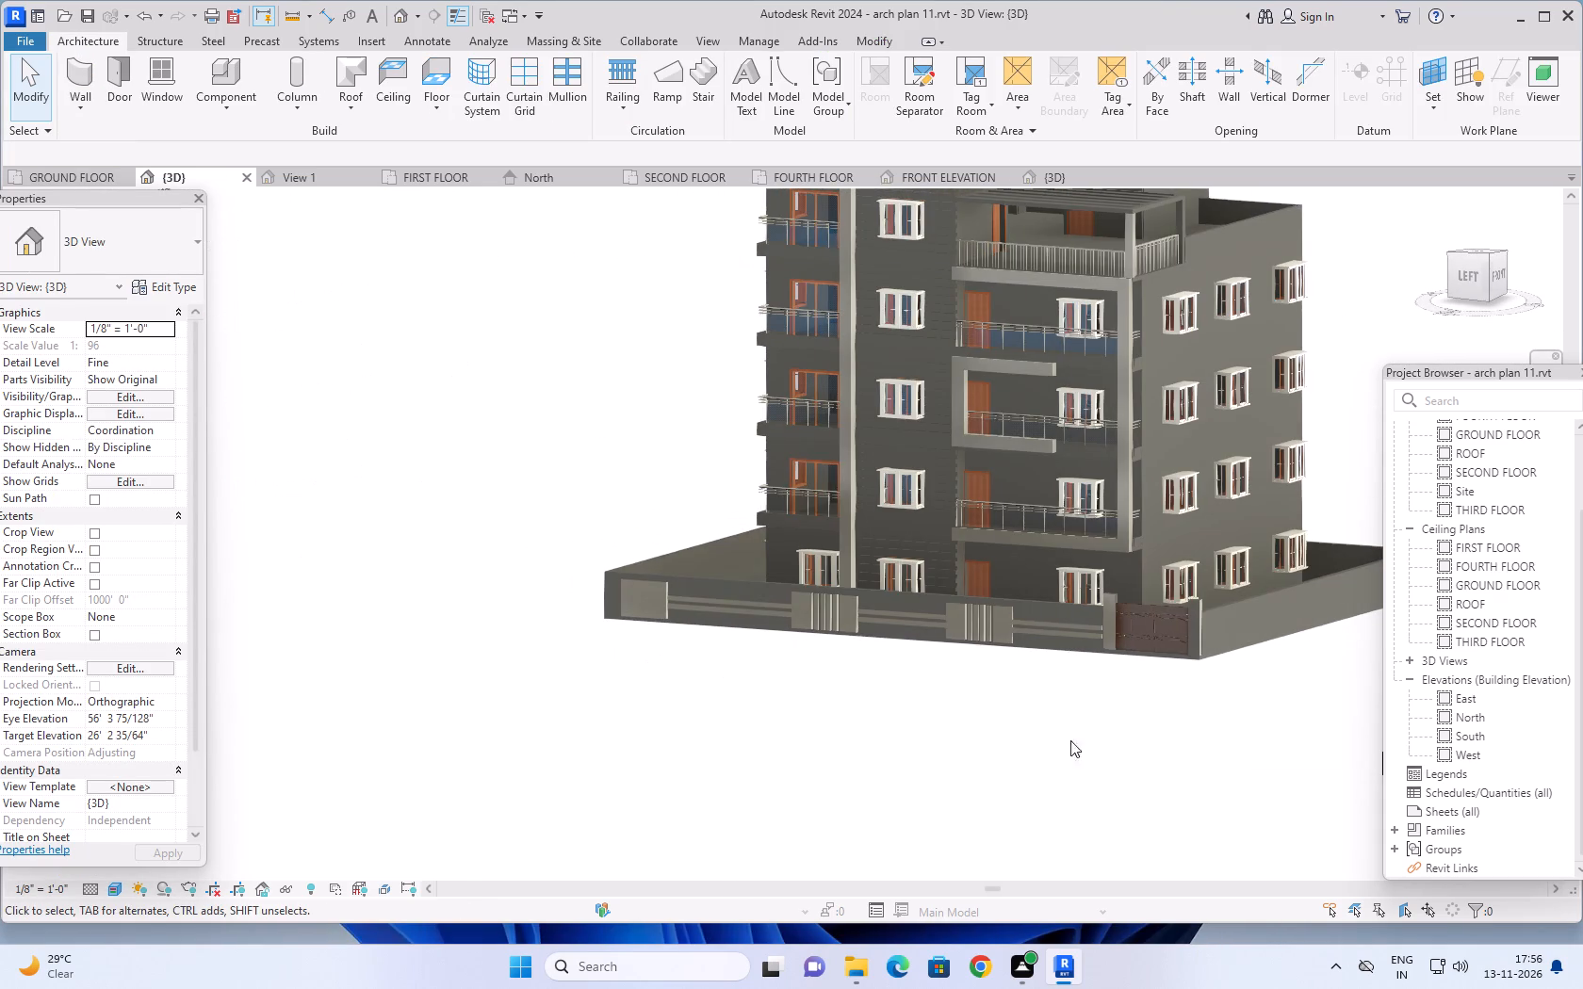
{"action": "scroll", "coordinate": [993, 724], "scroll_direction": "down", "scroll_amount": 3}
{"action": "middle_click_drag", "start_coordinate": [1057, 739], "coordinate": [877, 780]}
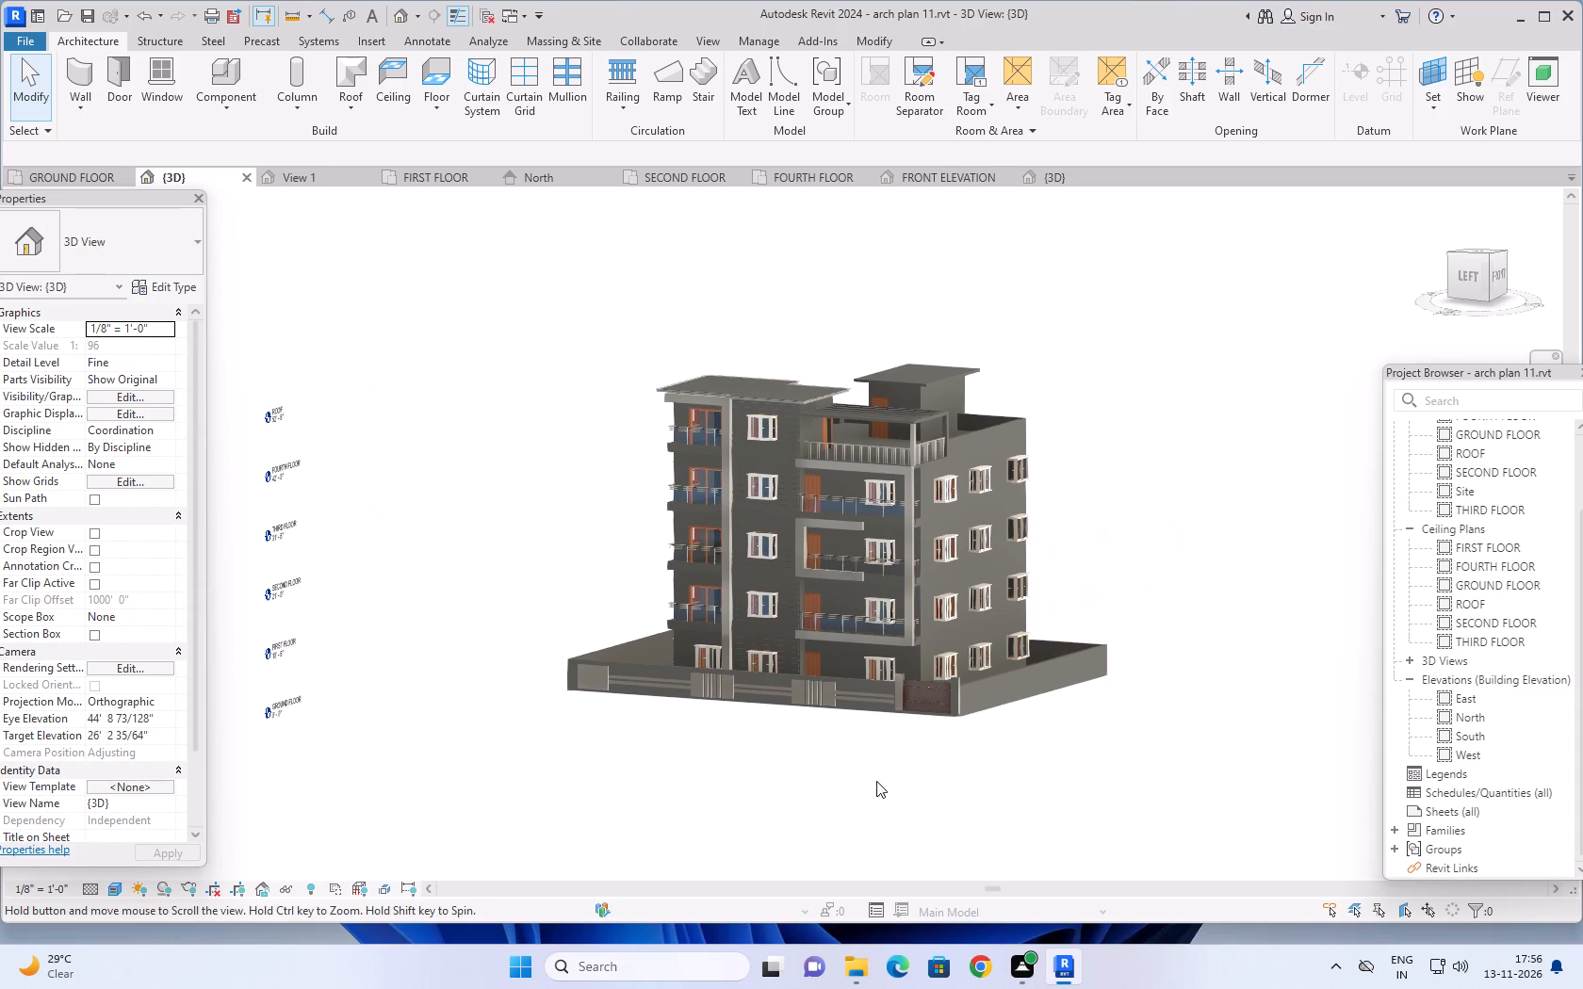
{"action": "middle_click_drag", "start_coordinate": [1115, 616], "coordinate": [629, 786]}
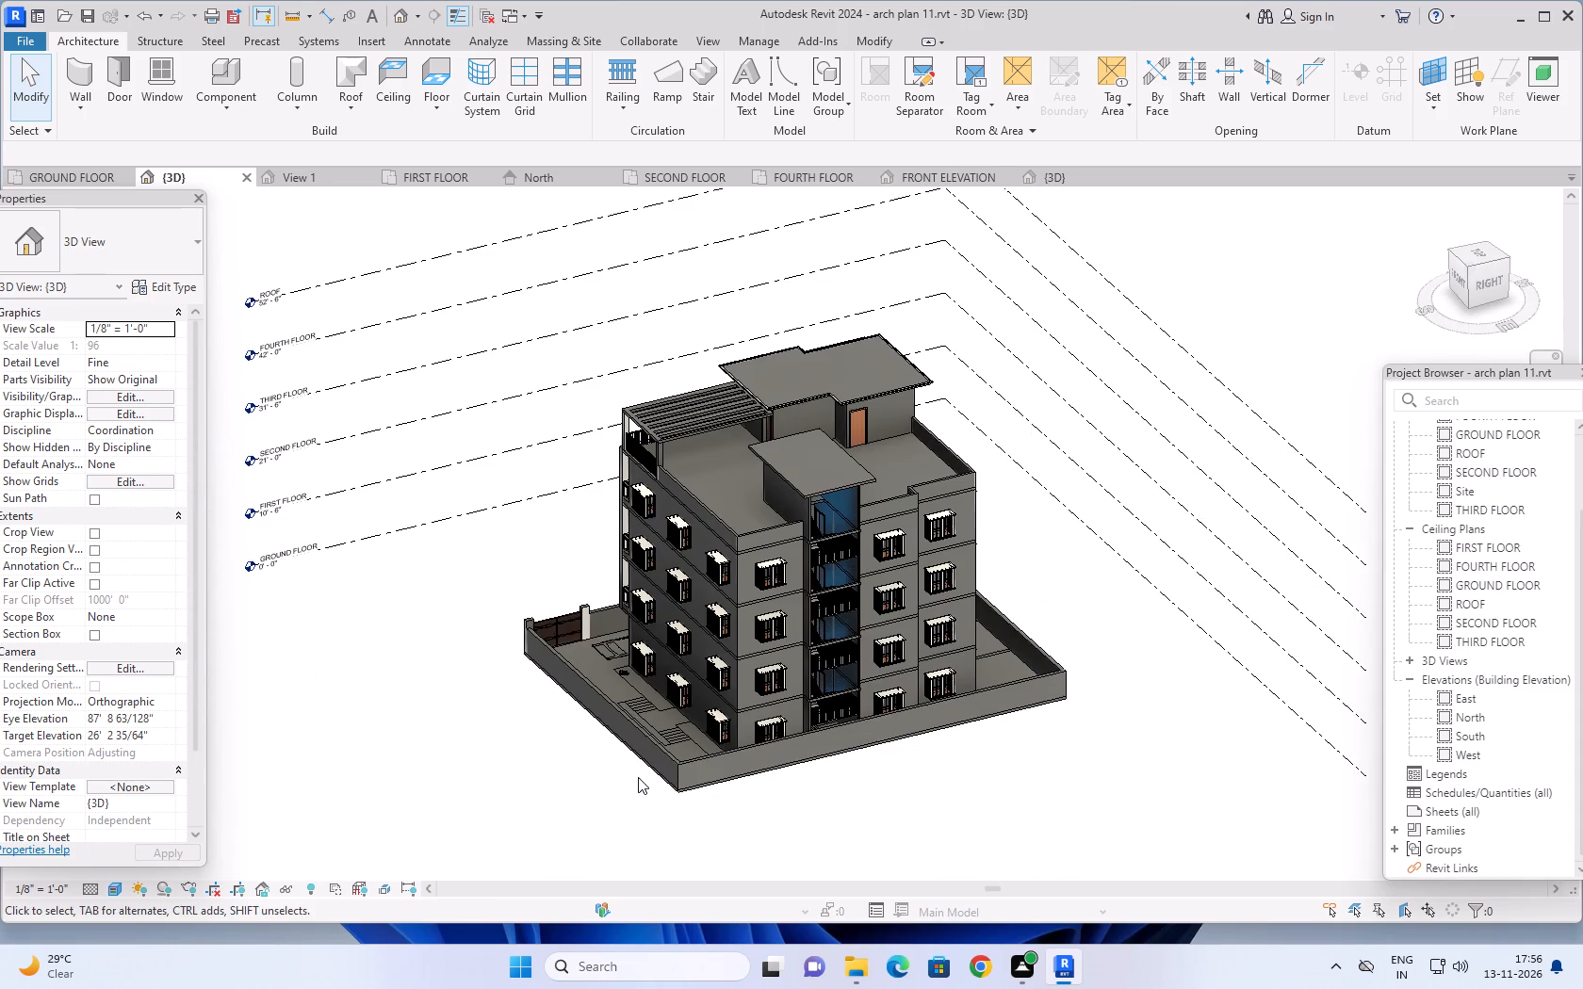
{"action": "middle_click_drag", "start_coordinate": [816, 795], "coordinate": [772, 673]}
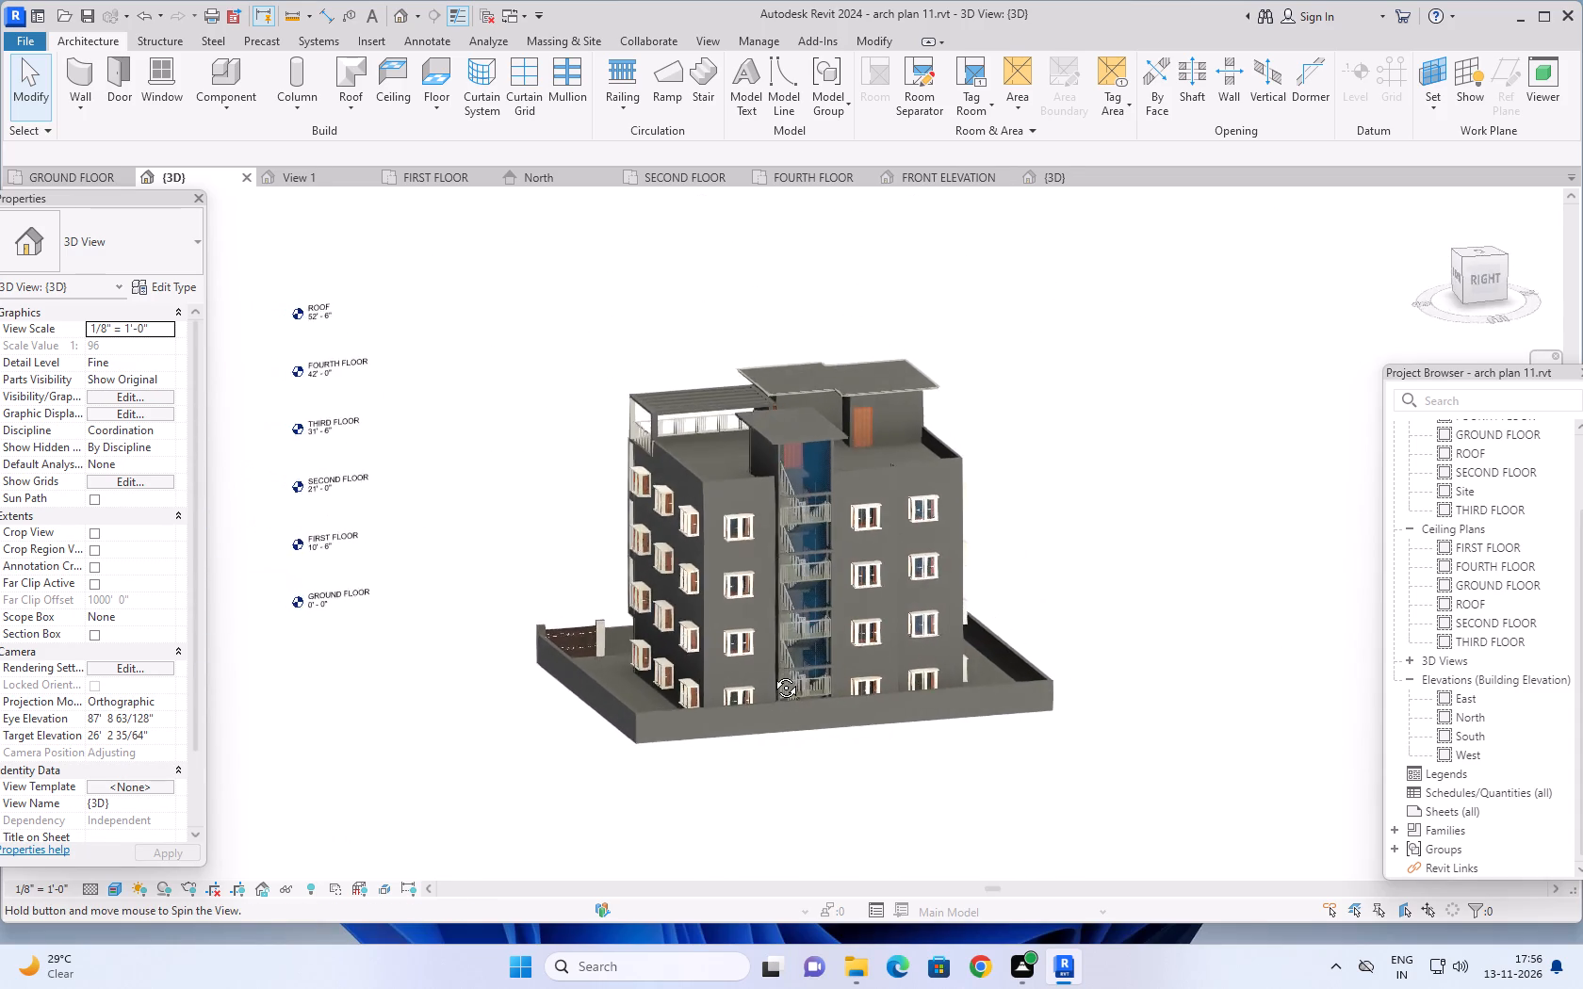
{"action": "middle_click_drag", "start_coordinate": [772, 673], "coordinate": [713, 643]}
{"action": "scroll", "coordinate": [772, 417], "scroll_direction": "up", "scroll_amount": 5}
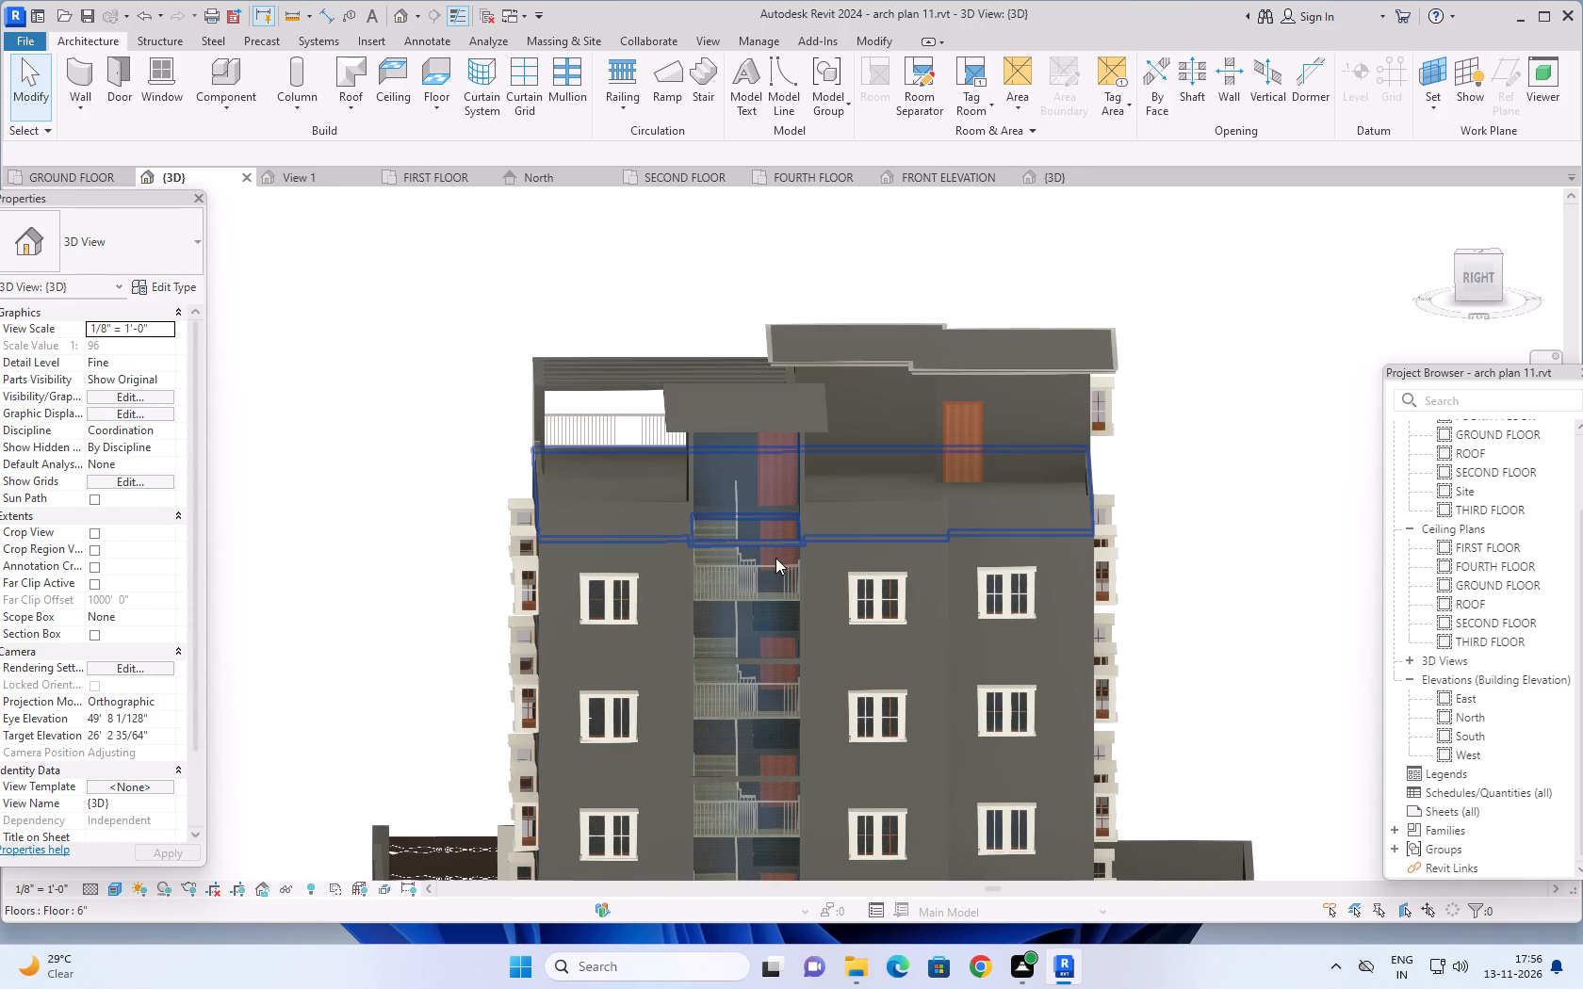
{"action": "middle_click_drag", "start_coordinate": [785, 492], "coordinate": [814, 380]}
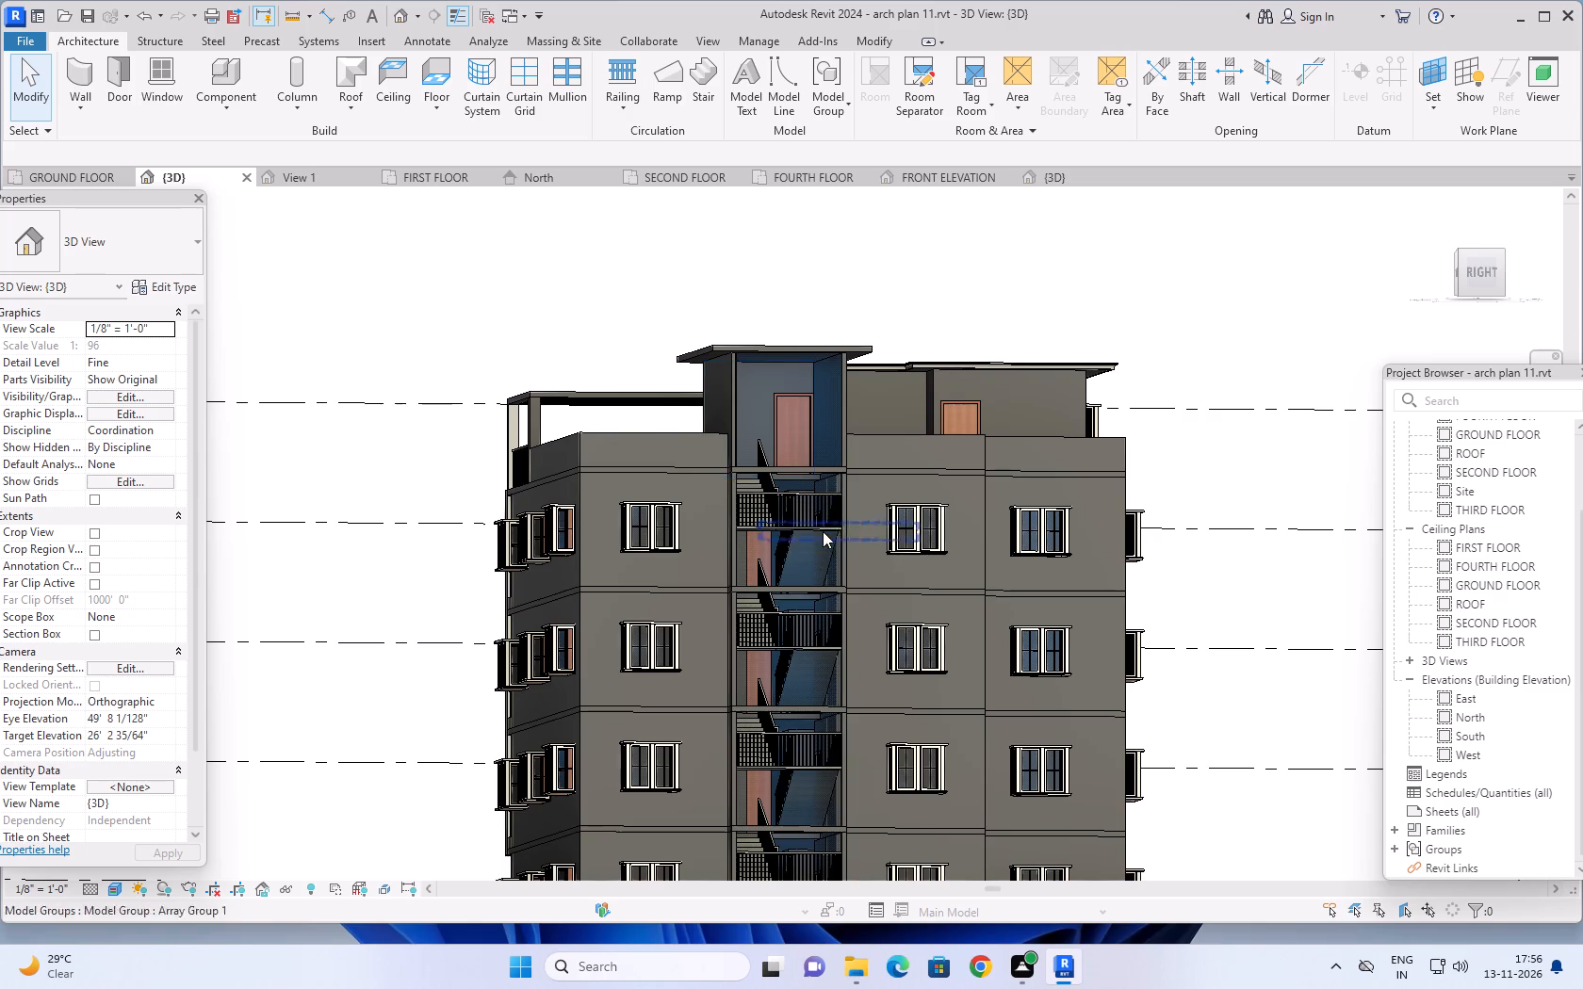
{"action": "scroll", "coordinate": [817, 704], "scroll_direction": "down", "scroll_amount": 2}
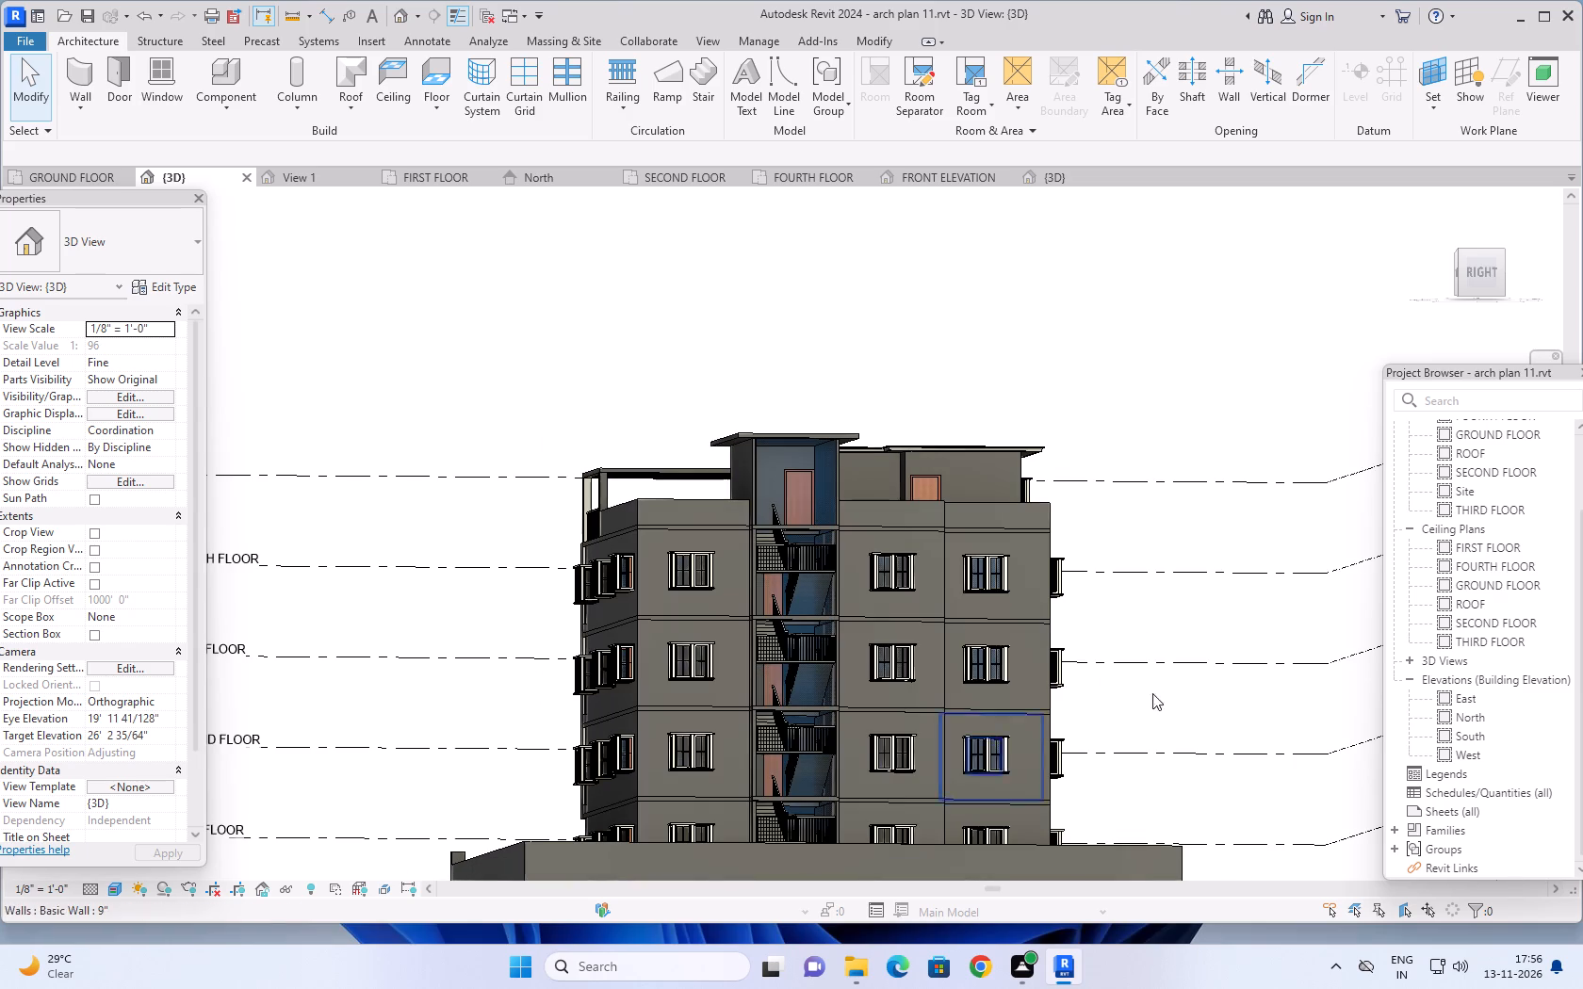
{"action": "scroll", "coordinate": [535, 652], "scroll_direction": "down", "scroll_amount": 2}
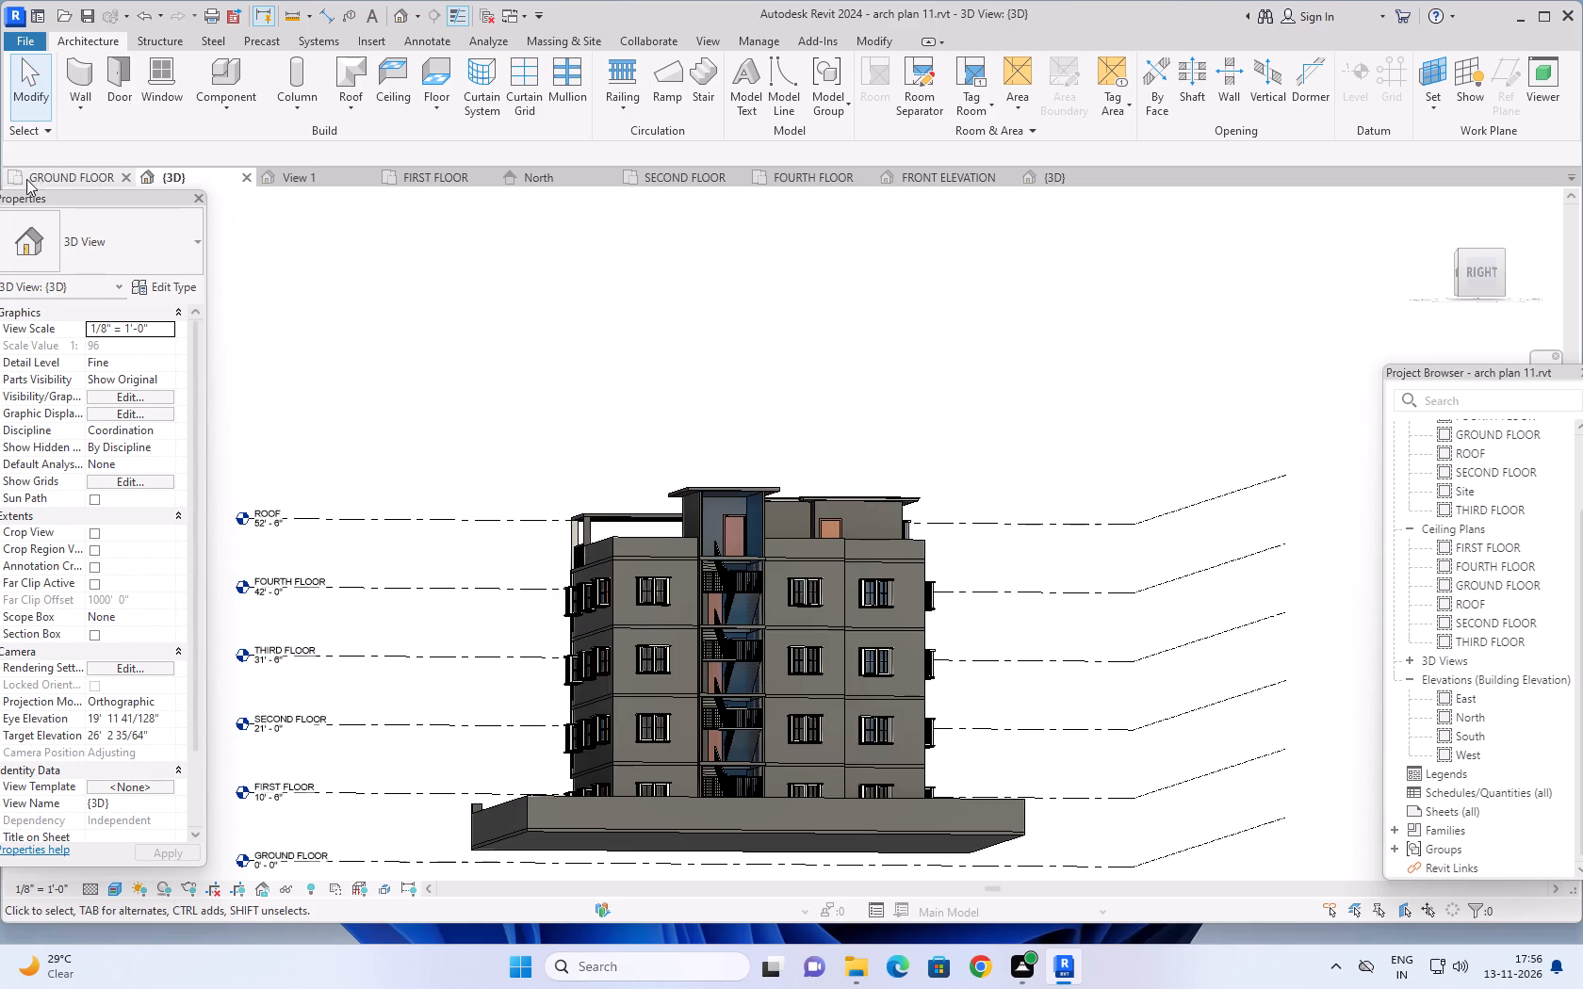
In the GROUND FLOOR plan, shorten the staircase curtain wall from its end beside the UP flight to about 8' 3" long.
{"action": "left_click", "coordinate": [45, 177]}
{"action": "scroll", "coordinate": [1004, 690], "scroll_direction": "down", "scroll_amount": 3}
{"action": "middle_click_drag", "start_coordinate": [990, 691], "coordinate": [999, 619]}
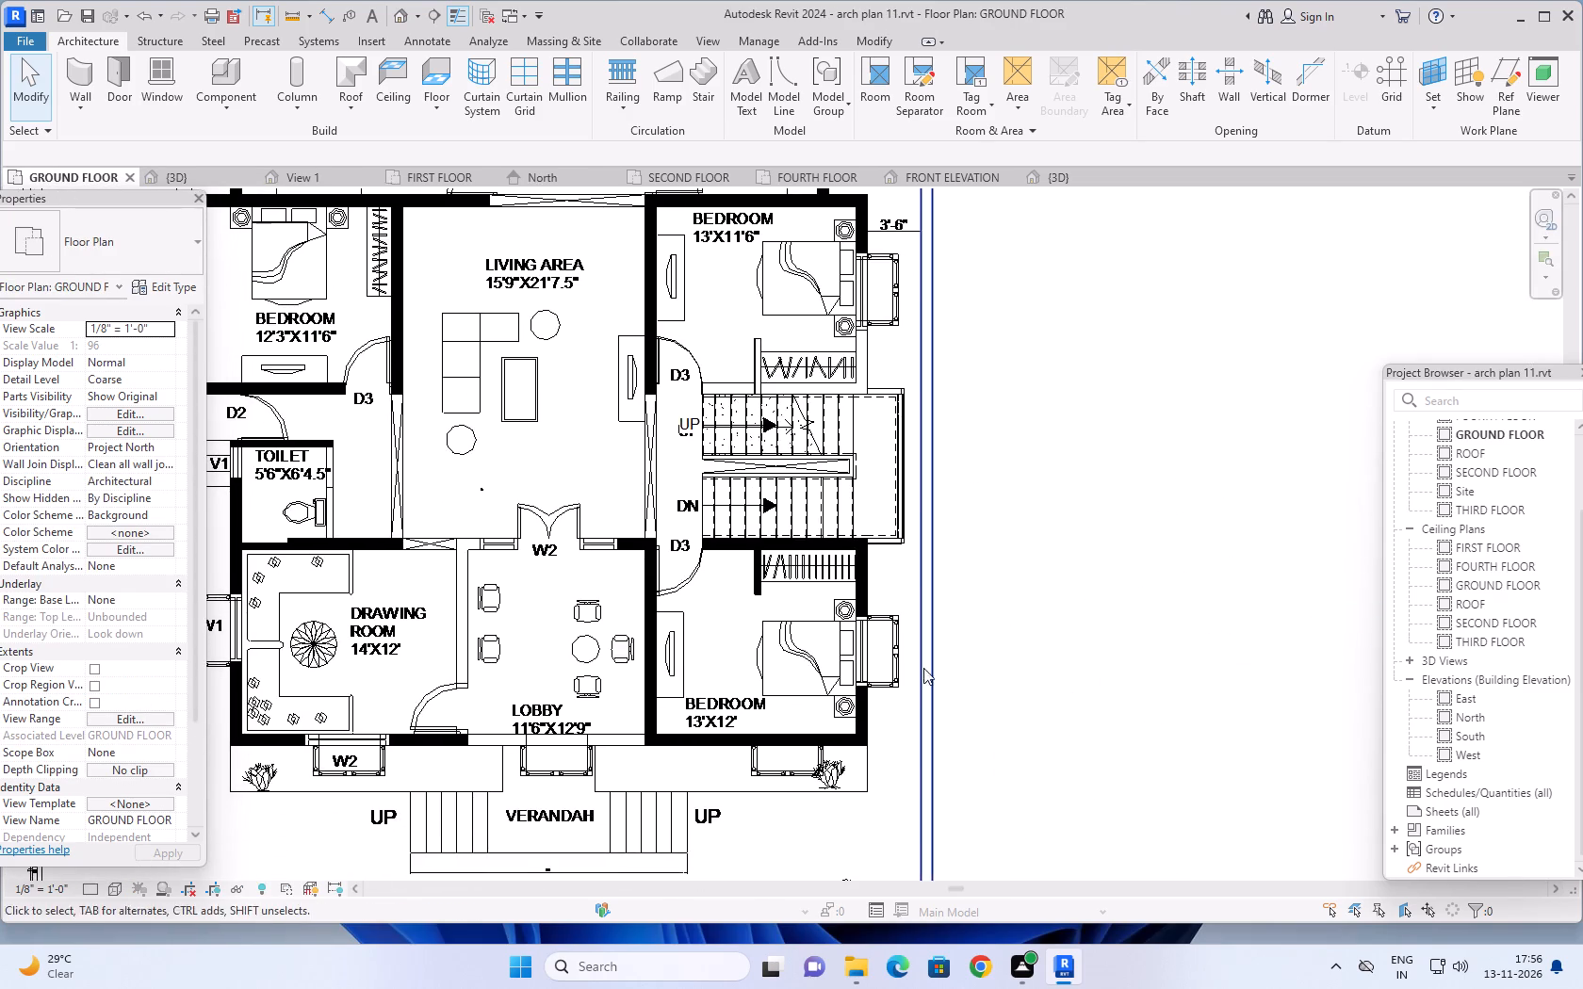
{"action": "scroll", "coordinate": [913, 671], "scroll_direction": "up", "scroll_amount": 12}
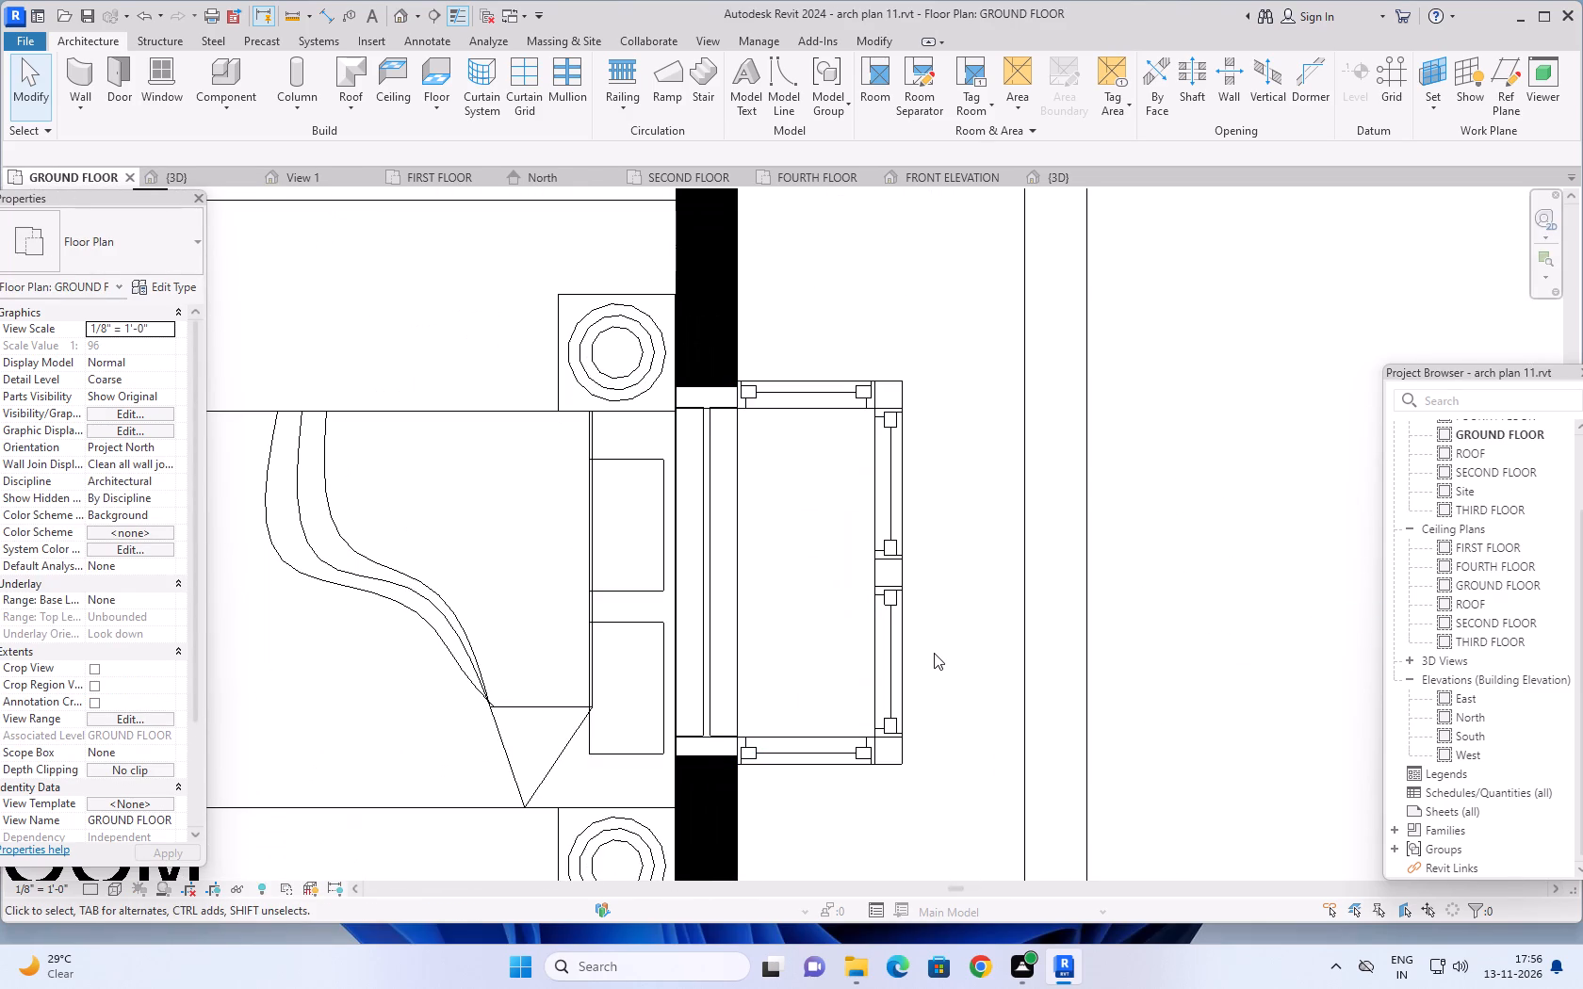
{"action": "key", "text": "Escape"}
{"action": "key", "text": "Escape"}
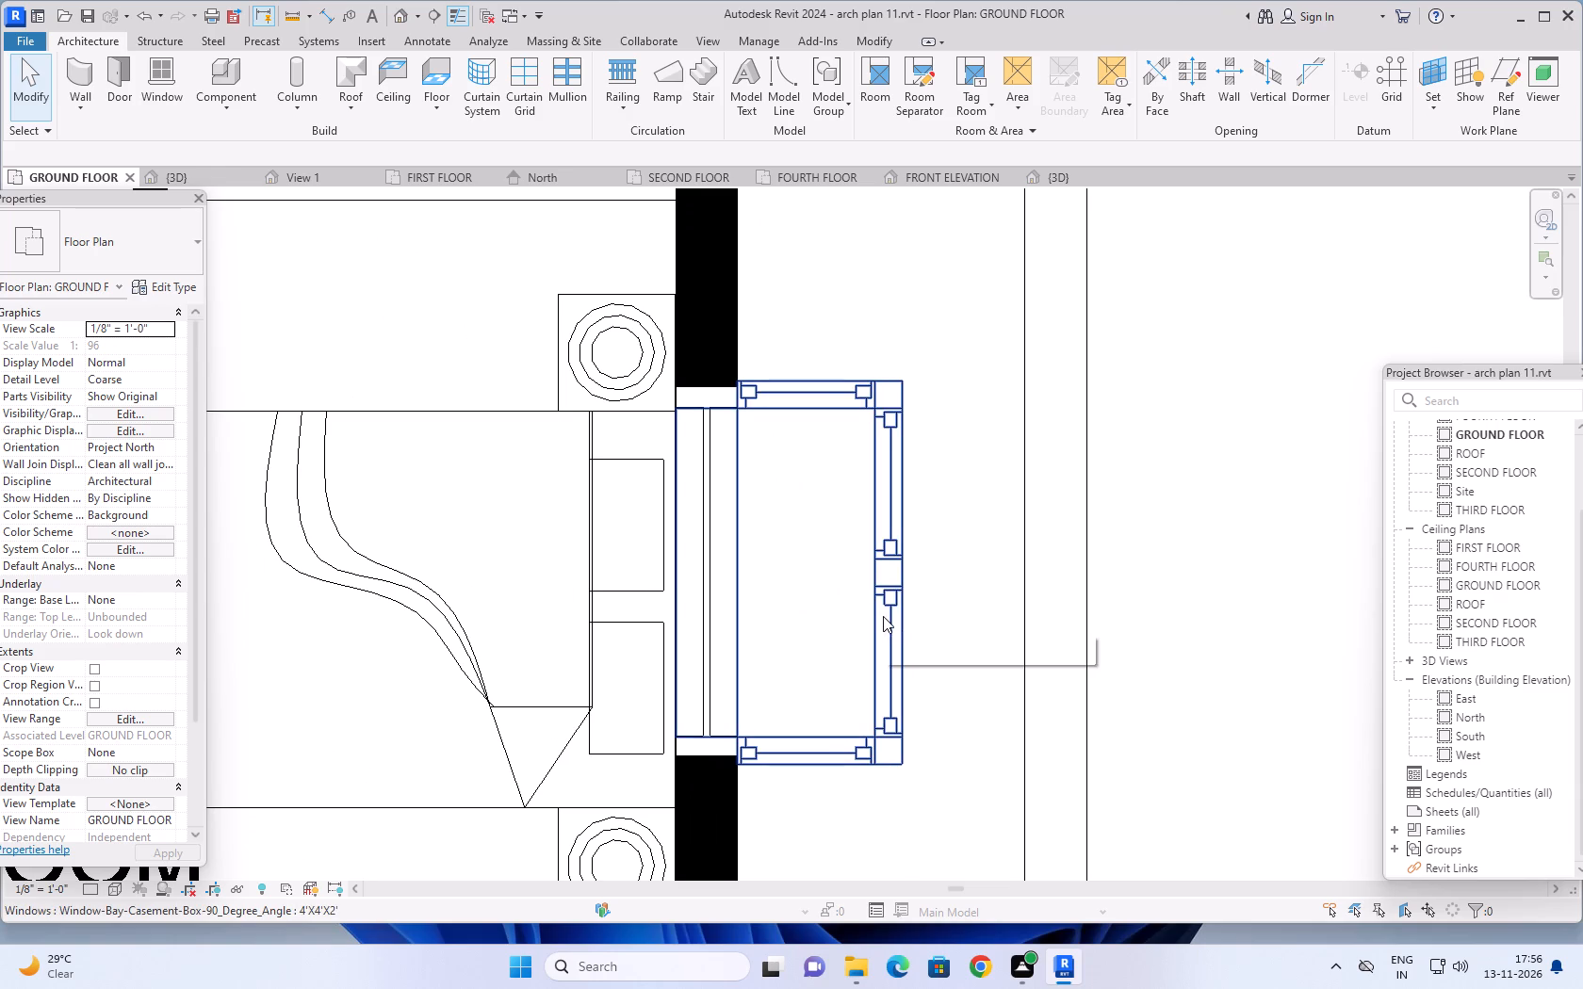
{"action": "scroll", "coordinate": [889, 624], "scroll_direction": "down", "scroll_amount": 13}
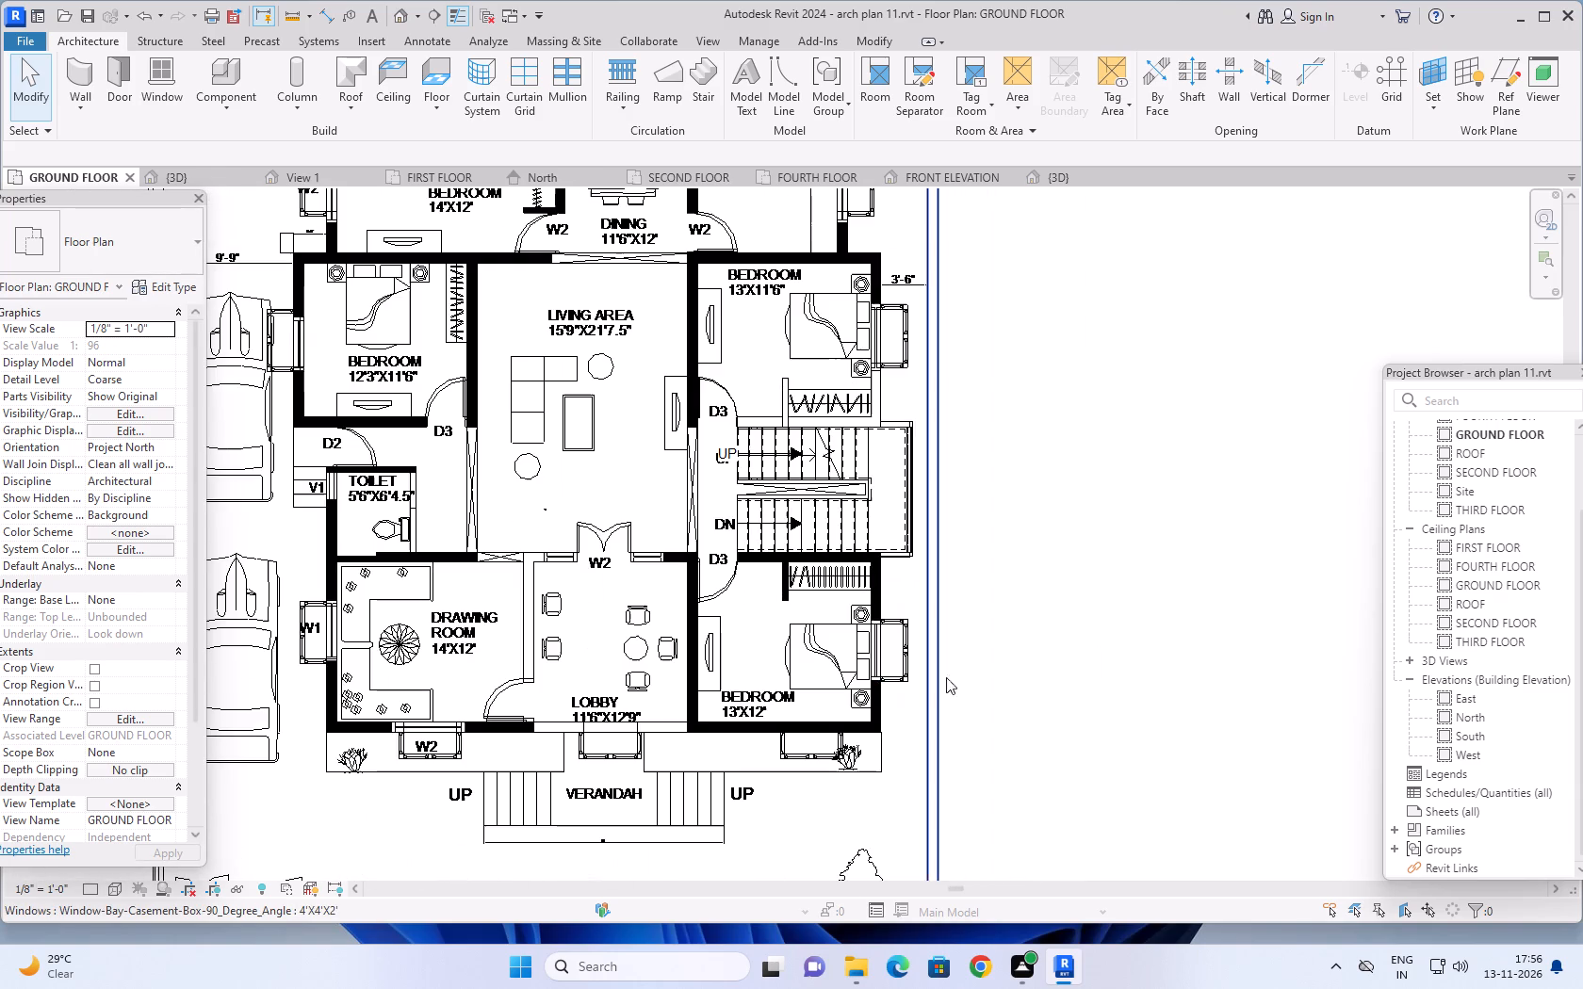
{"action": "middle_click_drag", "start_coordinate": [1033, 527], "coordinate": [999, 687]}
{"action": "scroll", "coordinate": [795, 679], "scroll_direction": "up", "scroll_amount": 6}
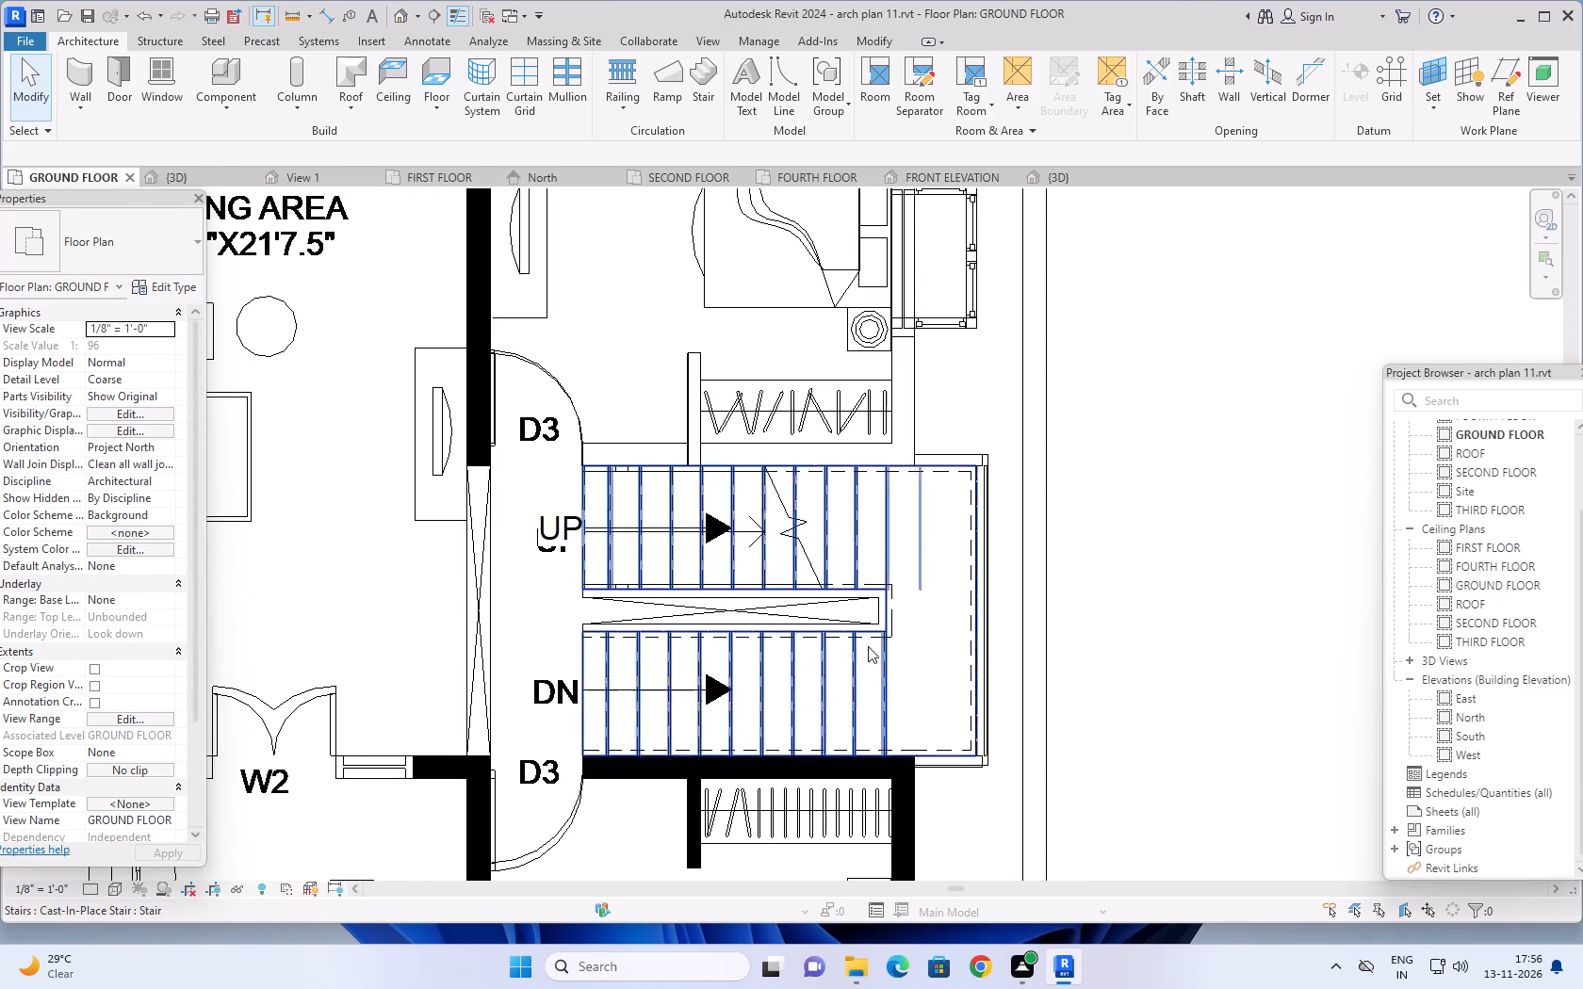
{"action": "left_click", "coordinate": [982, 587]}
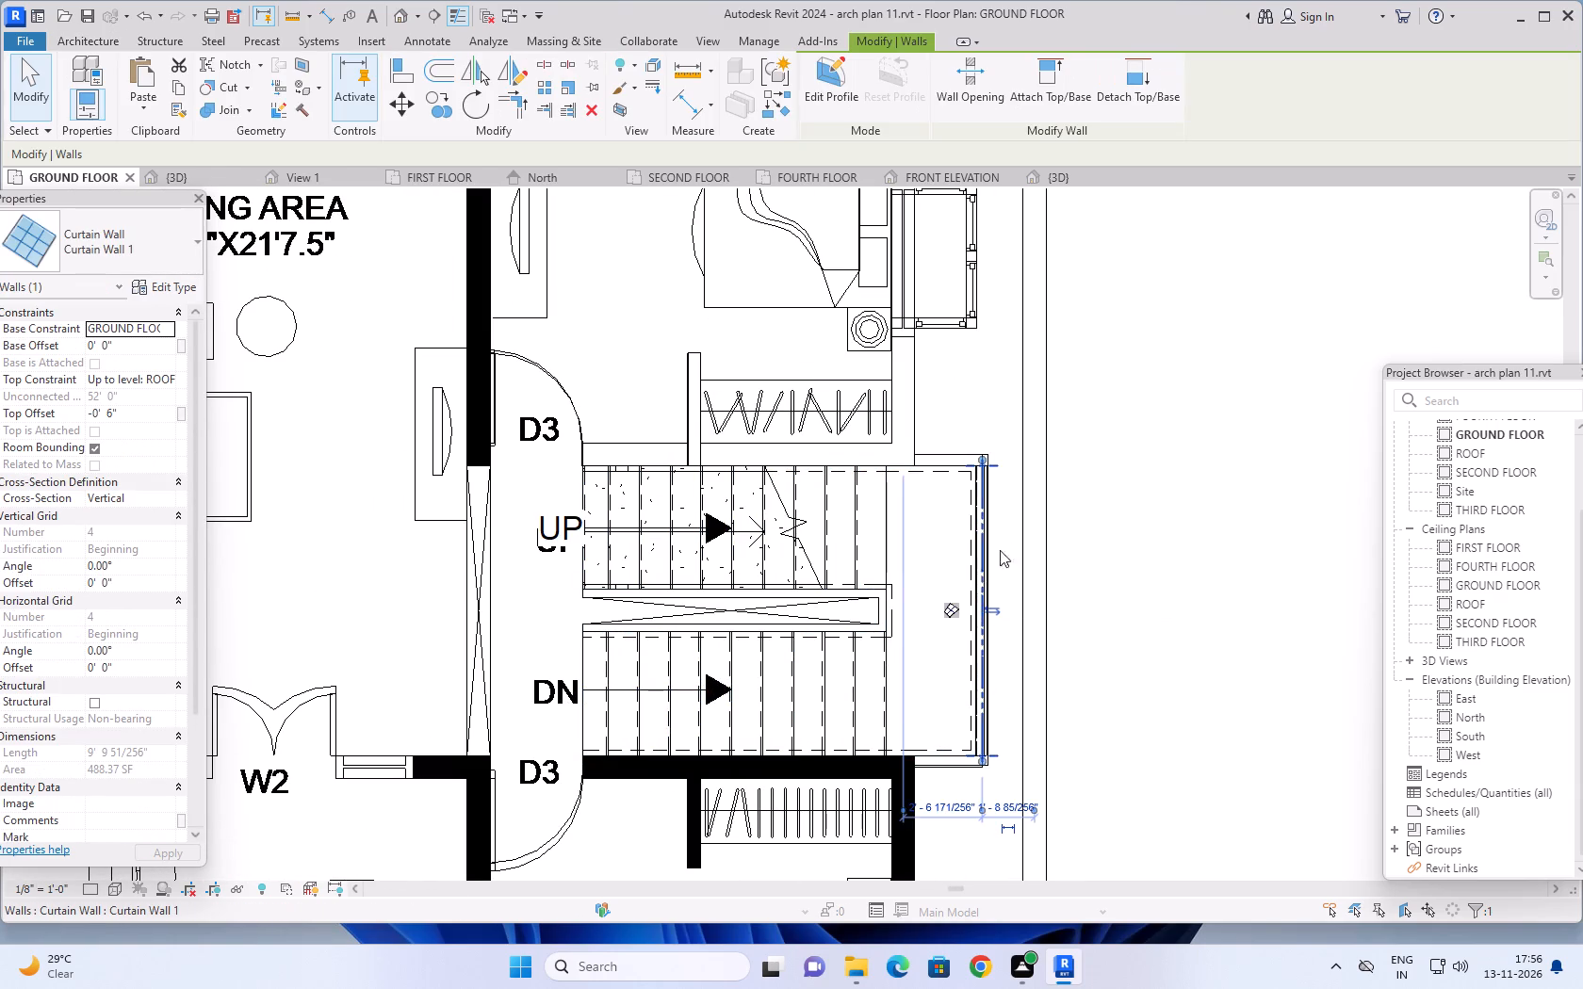
{"action": "scroll", "coordinate": [1015, 493], "scroll_direction": "up", "scroll_amount": 4}
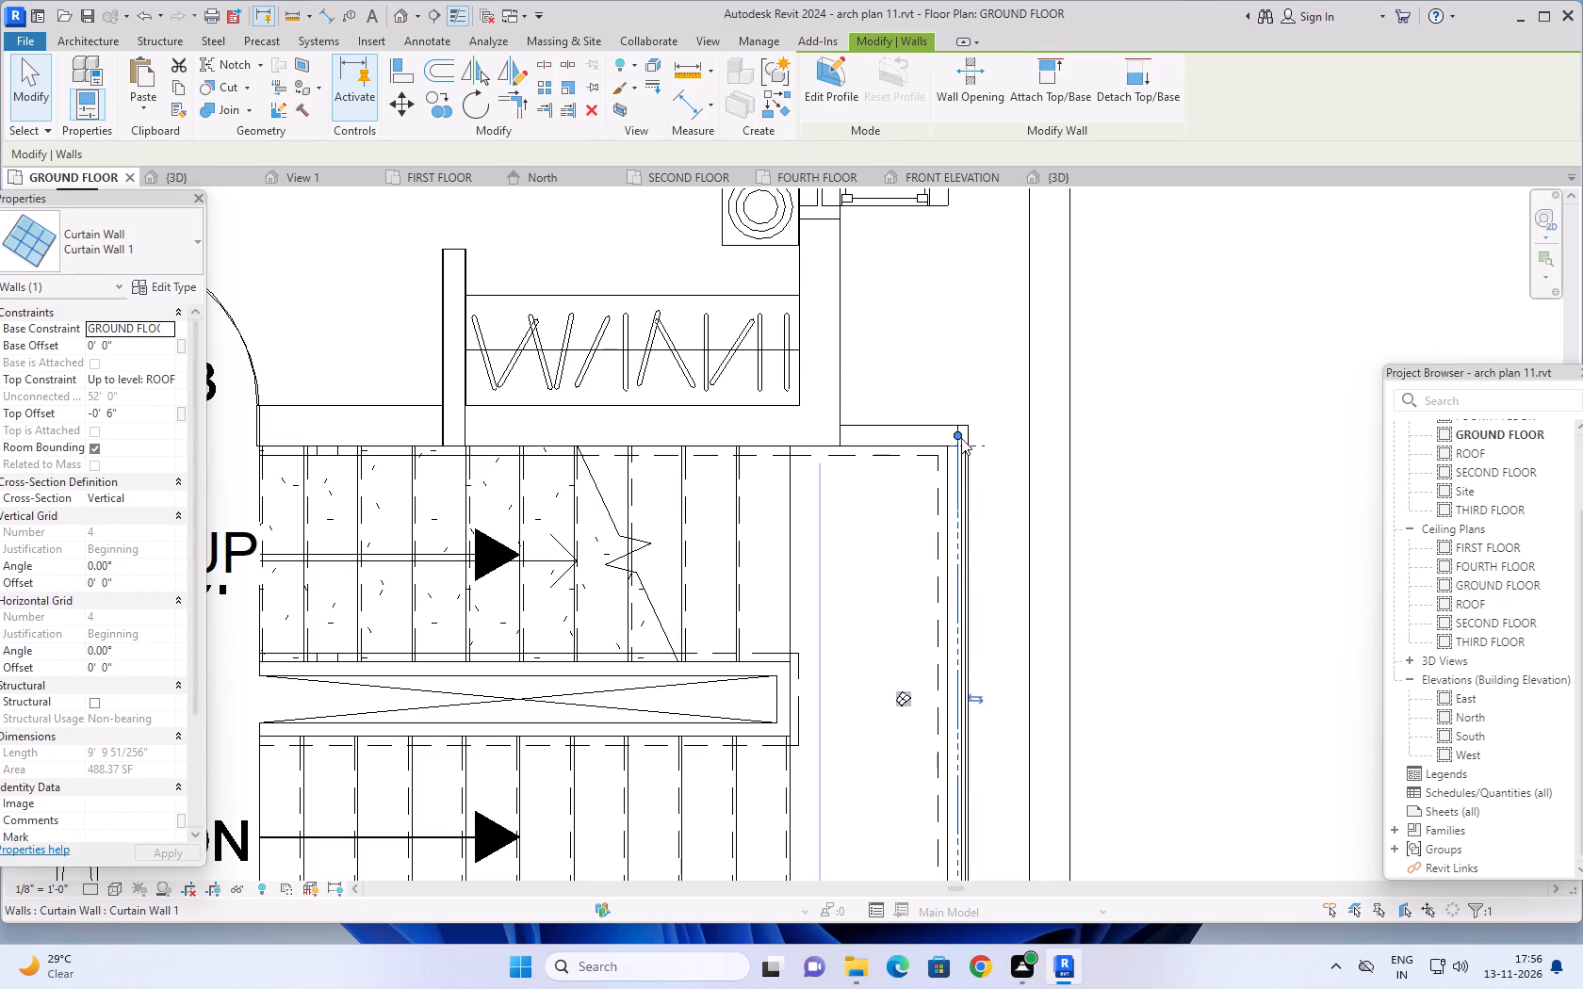
{"action": "left_click_drag", "start_coordinate": [957, 433], "coordinate": [957, 463]}
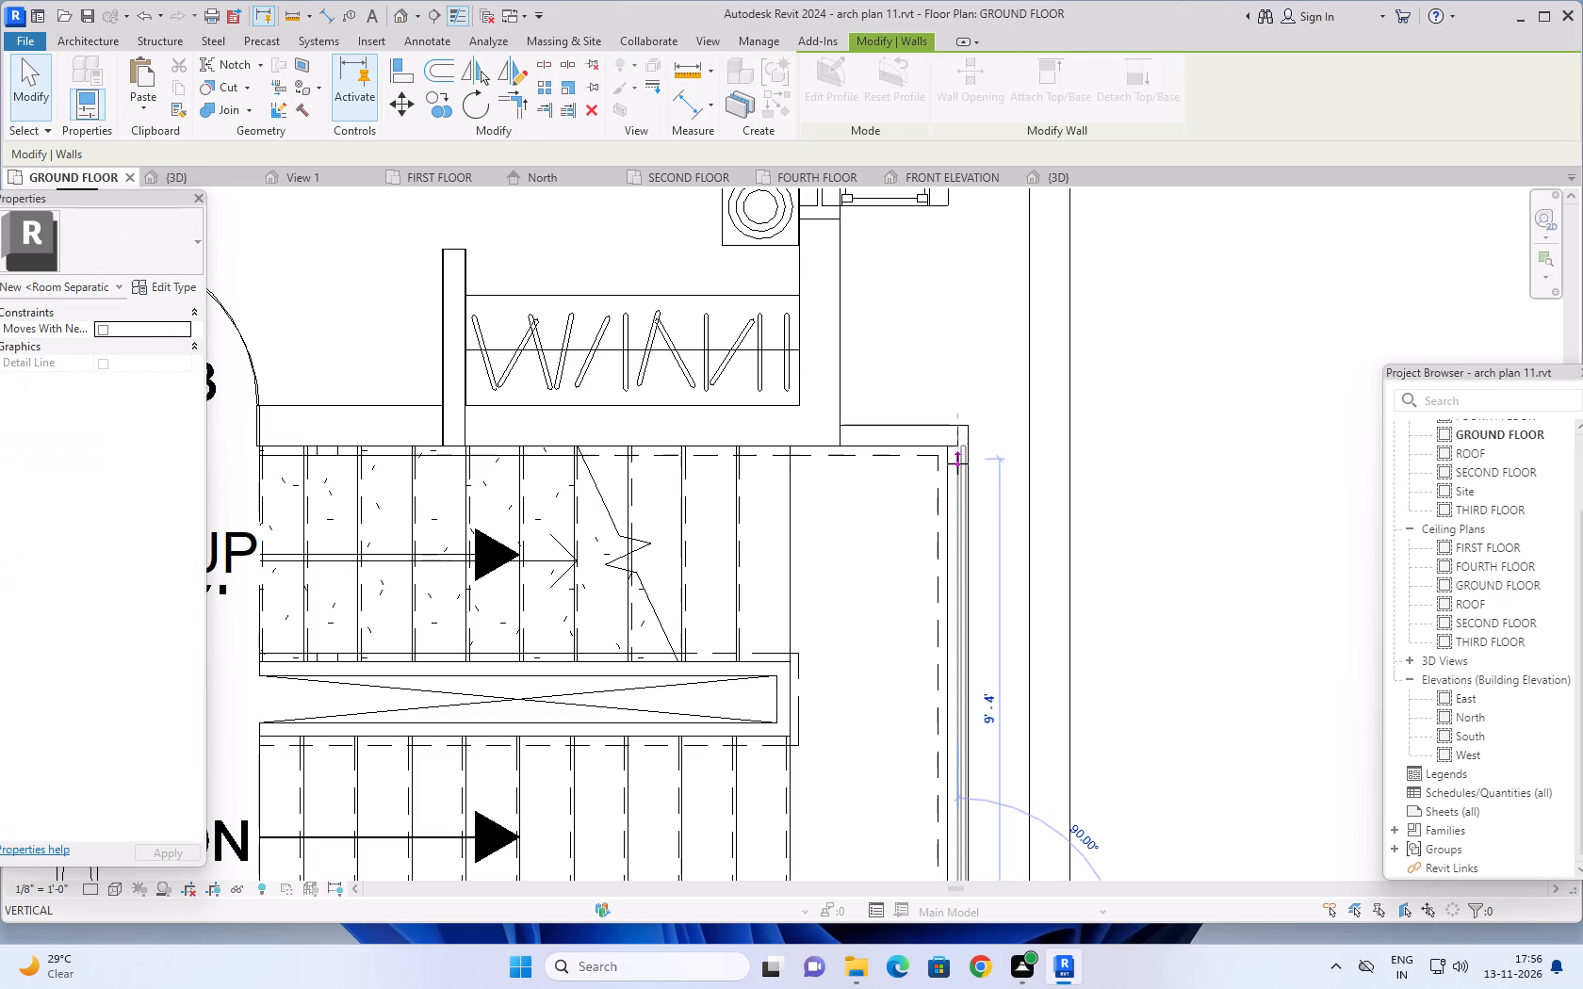
{"action": "left_click_drag", "start_coordinate": [957, 463], "coordinate": [956, 521]}
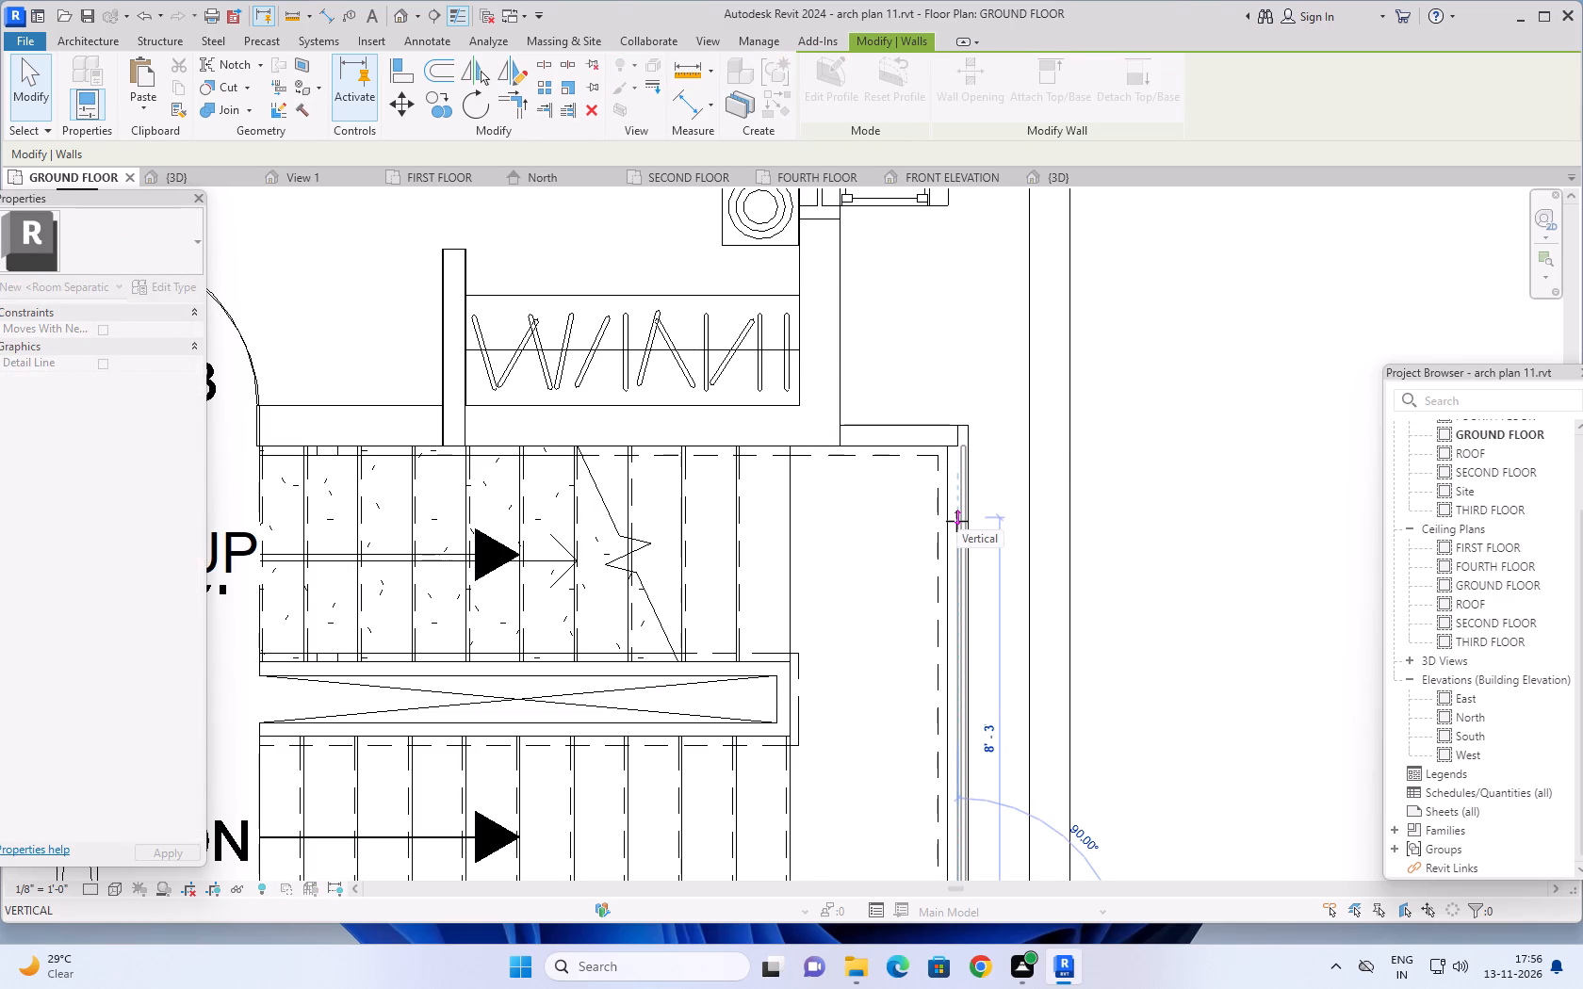
{"action": "left_click_drag", "start_coordinate": [956, 521], "coordinate": [955, 530]}
{"action": "left_click_drag", "start_coordinate": [955, 530], "coordinate": [956, 516]}
Shorten the staircase curtain wall from its other end, beside the DN flight, to about 6' 5" long.
{"action": "scroll", "coordinate": [1108, 577], "scroll_direction": "down", "scroll_amount": 4}
{"action": "middle_click_drag", "start_coordinate": [1136, 606], "coordinate": [1120, 509]}
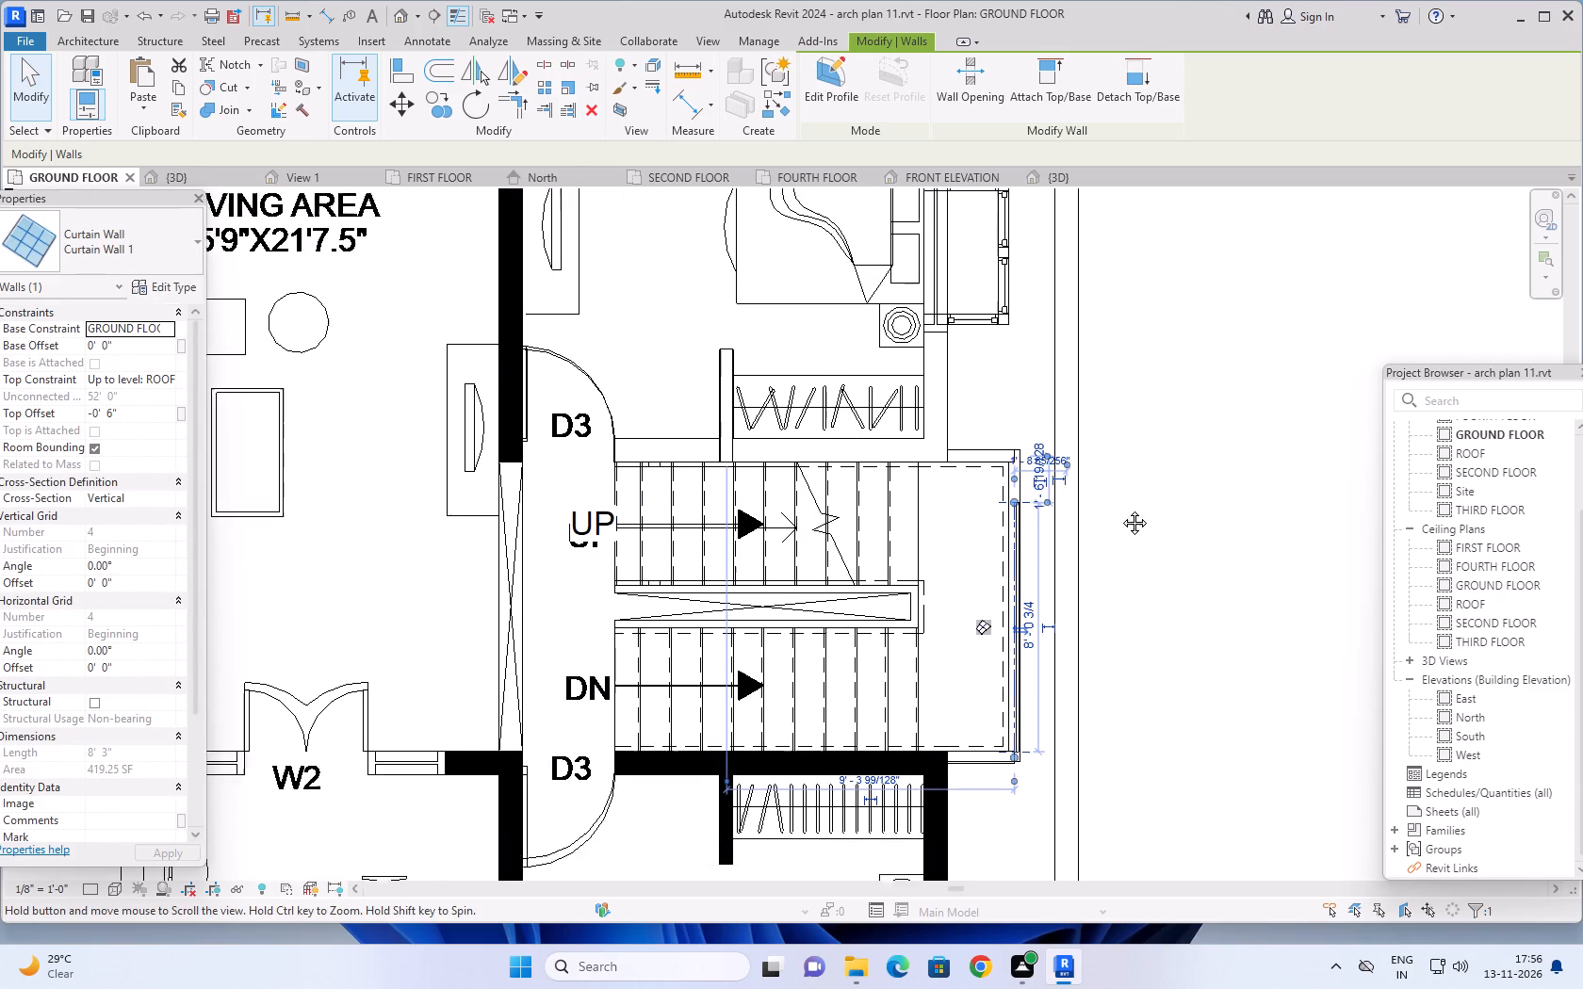
{"action": "middle_click_drag", "start_coordinate": [1120, 509], "coordinate": [1114, 488]}
{"action": "left_click_drag", "start_coordinate": [998, 680], "coordinate": [996, 625]}
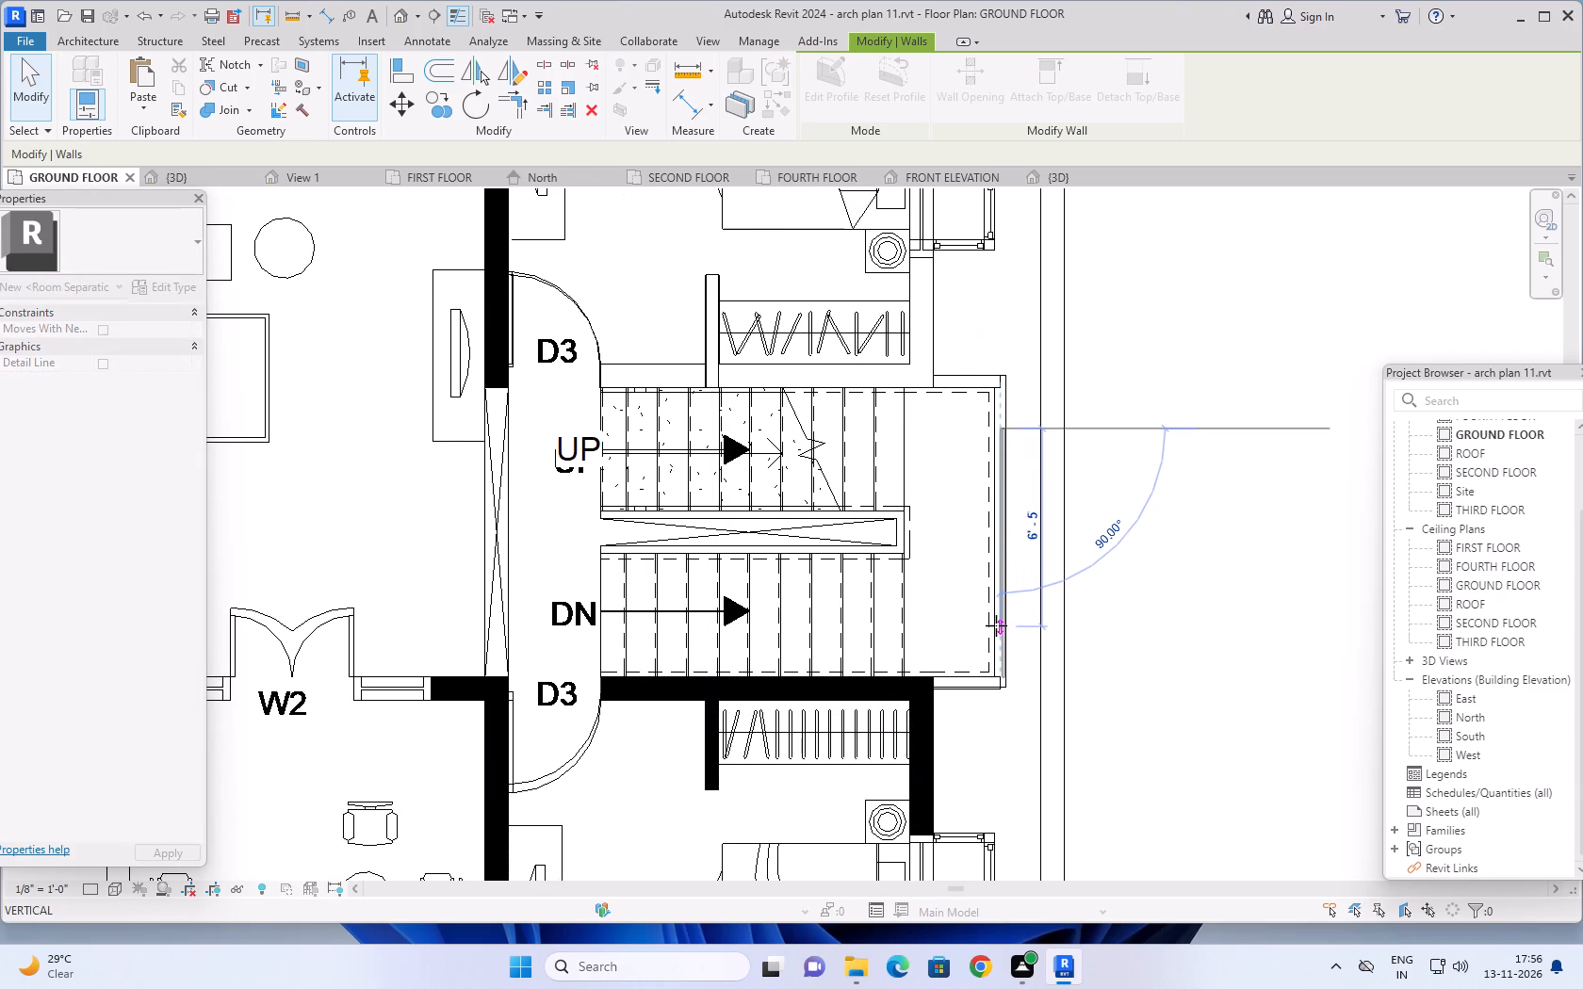
{"action": "left_click_drag", "start_coordinate": [996, 625], "coordinate": [995, 628]}
{"action": "scroll", "coordinate": [1107, 561], "scroll_direction": "down", "scroll_amount": 1}
{"action": "middle_click_drag", "start_coordinate": [1160, 540], "coordinate": [1044, 579]}
{"action": "scroll", "coordinate": [1007, 586], "scroll_direction": "up", "scroll_amount": 2}
{"action": "middle_click", "coordinate": [1049, 561]}
{"action": "key", "text": "Escape"}
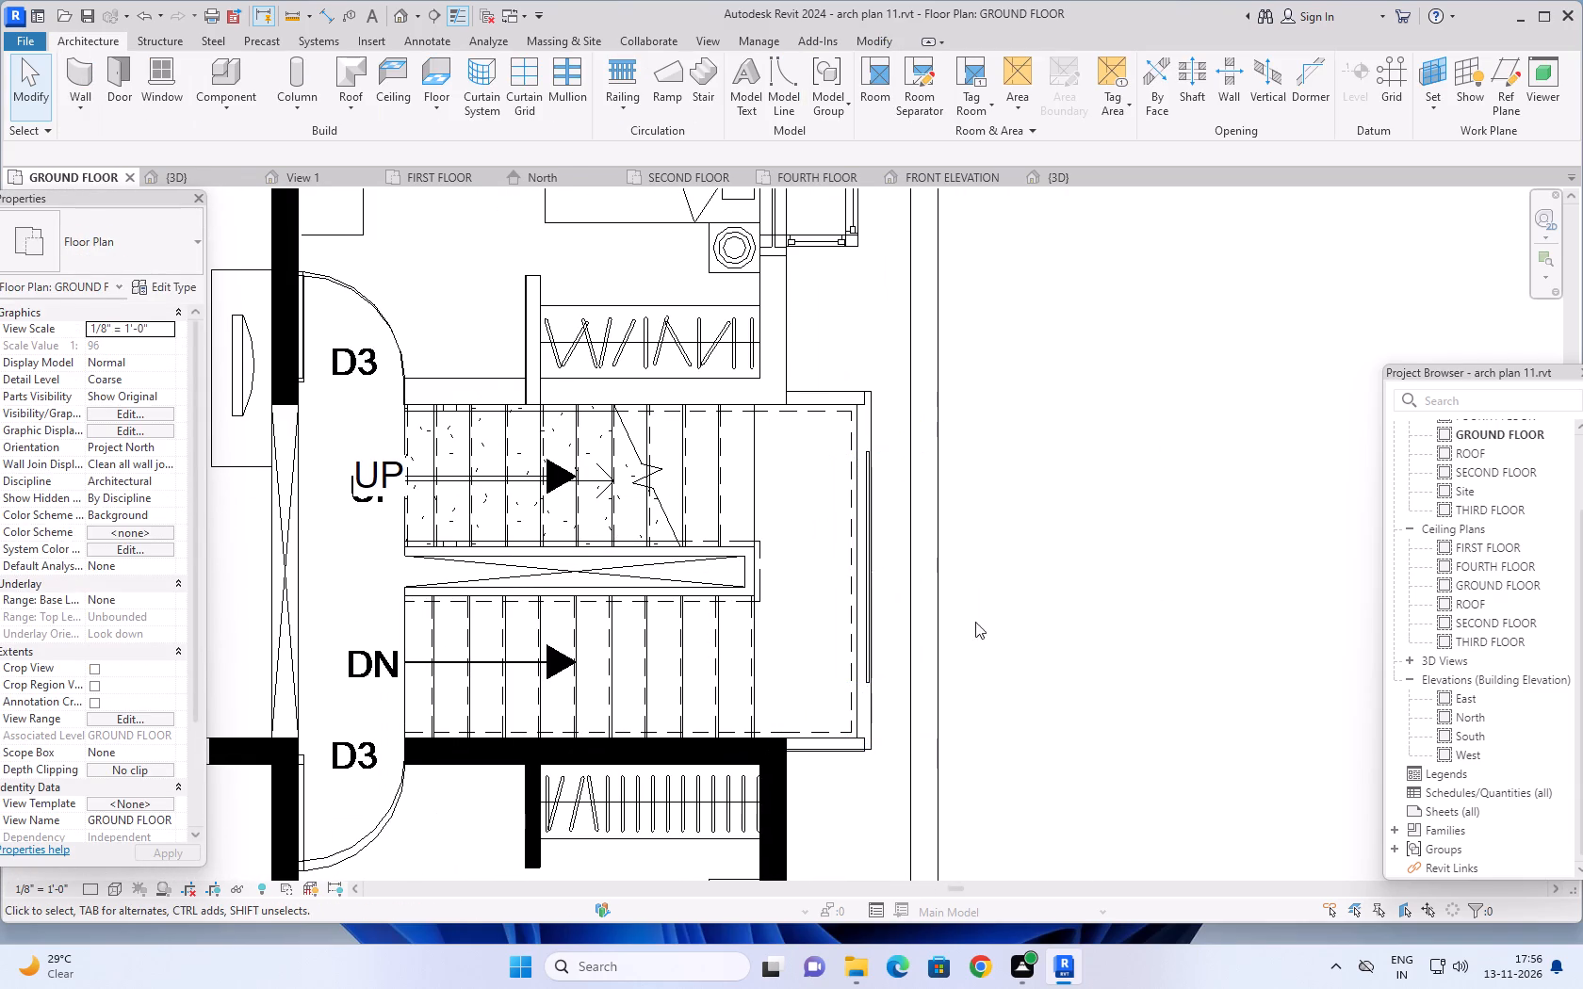
Start a new wall of the Basic Wall 4.6" type for the gaps at the ends of the staircase curtain wall.
{"action": "scroll", "coordinate": [884, 568], "scroll_direction": "up", "scroll_amount": 1}
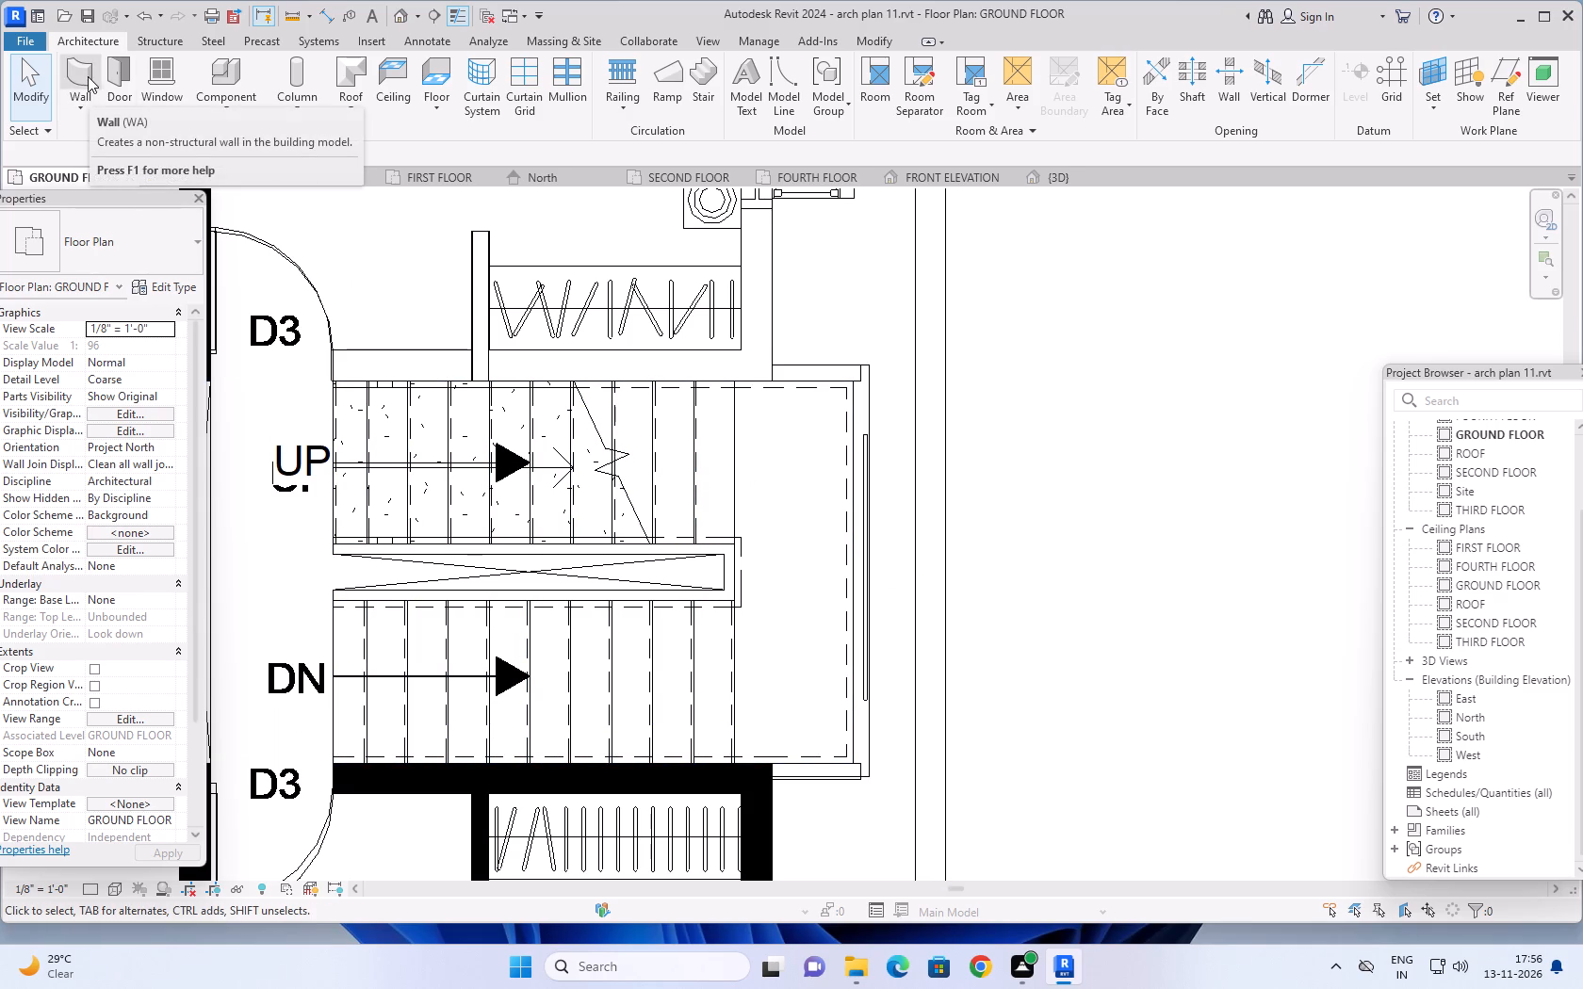
{"action": "scroll", "coordinate": [880, 792], "scroll_direction": "up", "scroll_amount": 6}
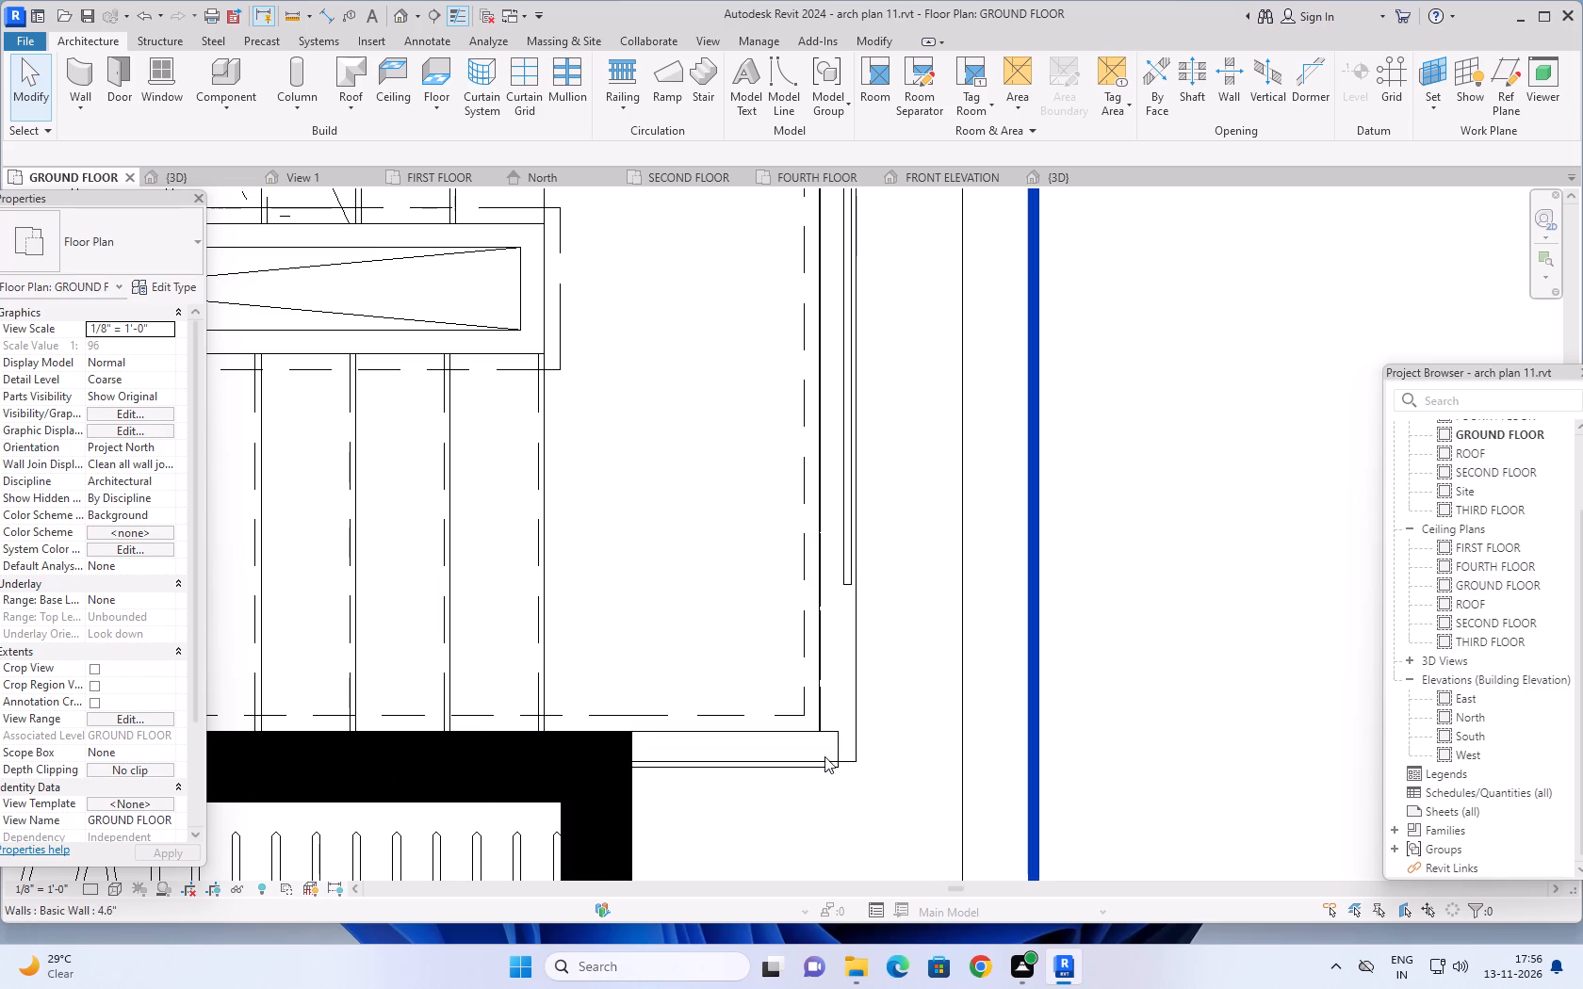
{"action": "scroll", "coordinate": [863, 722], "scroll_direction": "down", "scroll_amount": 3}
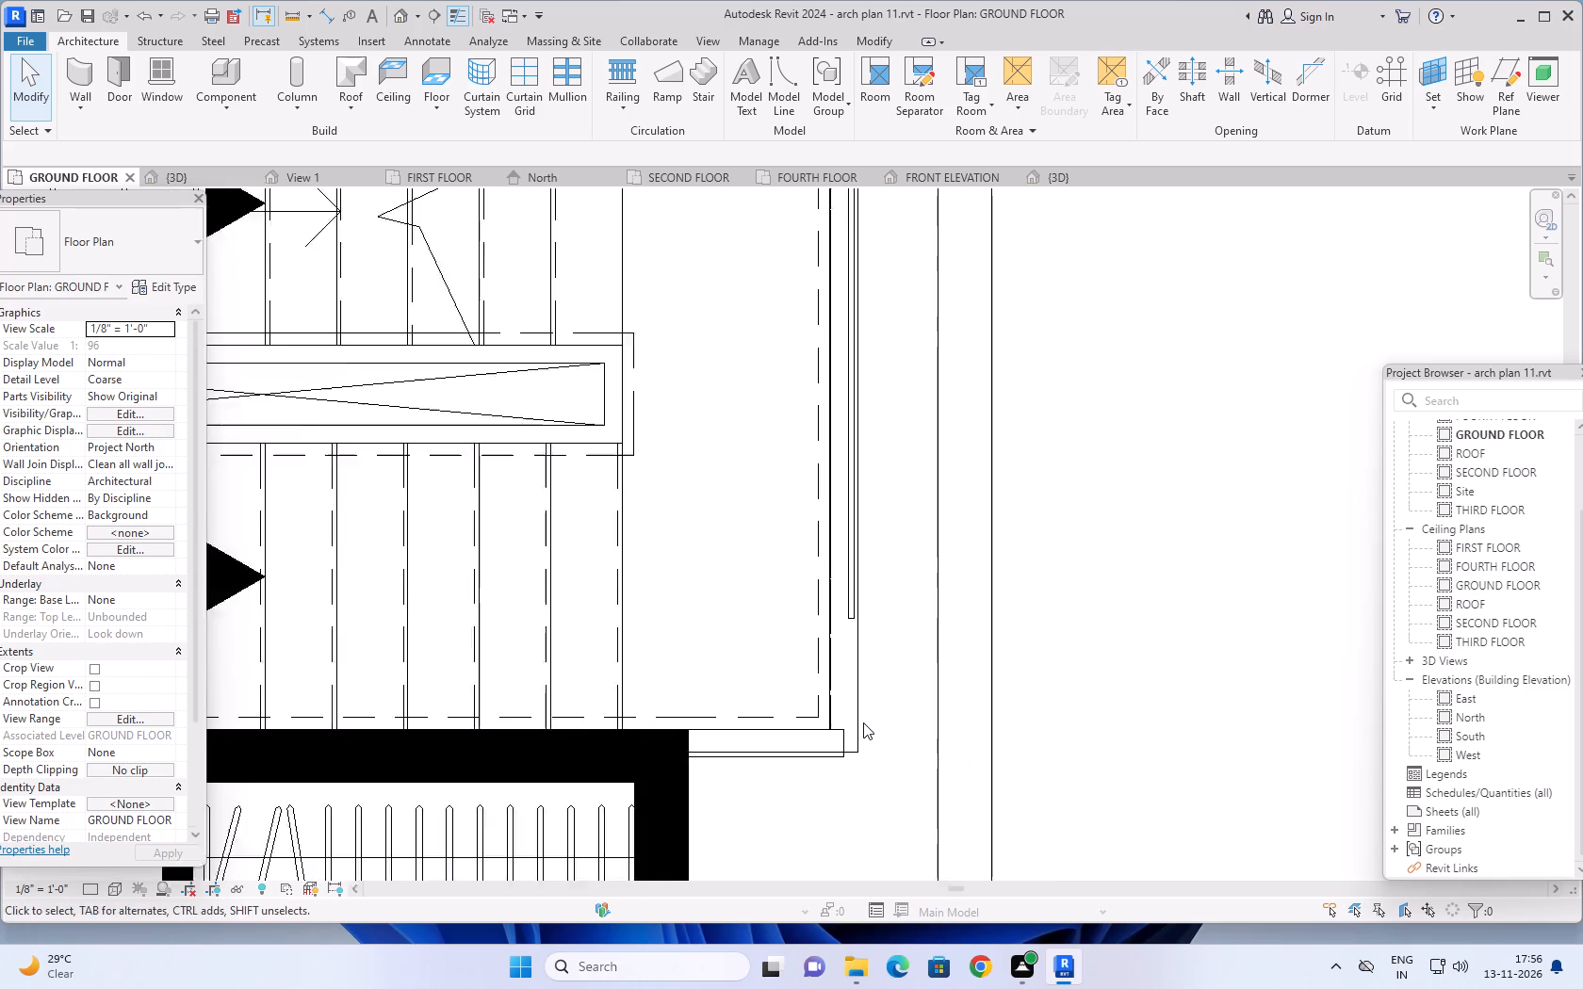
{"action": "scroll", "coordinate": [863, 722], "scroll_direction": "down", "scroll_amount": 5}
{"action": "middle_click_drag", "start_coordinate": [1024, 550], "coordinate": [1013, 592]}
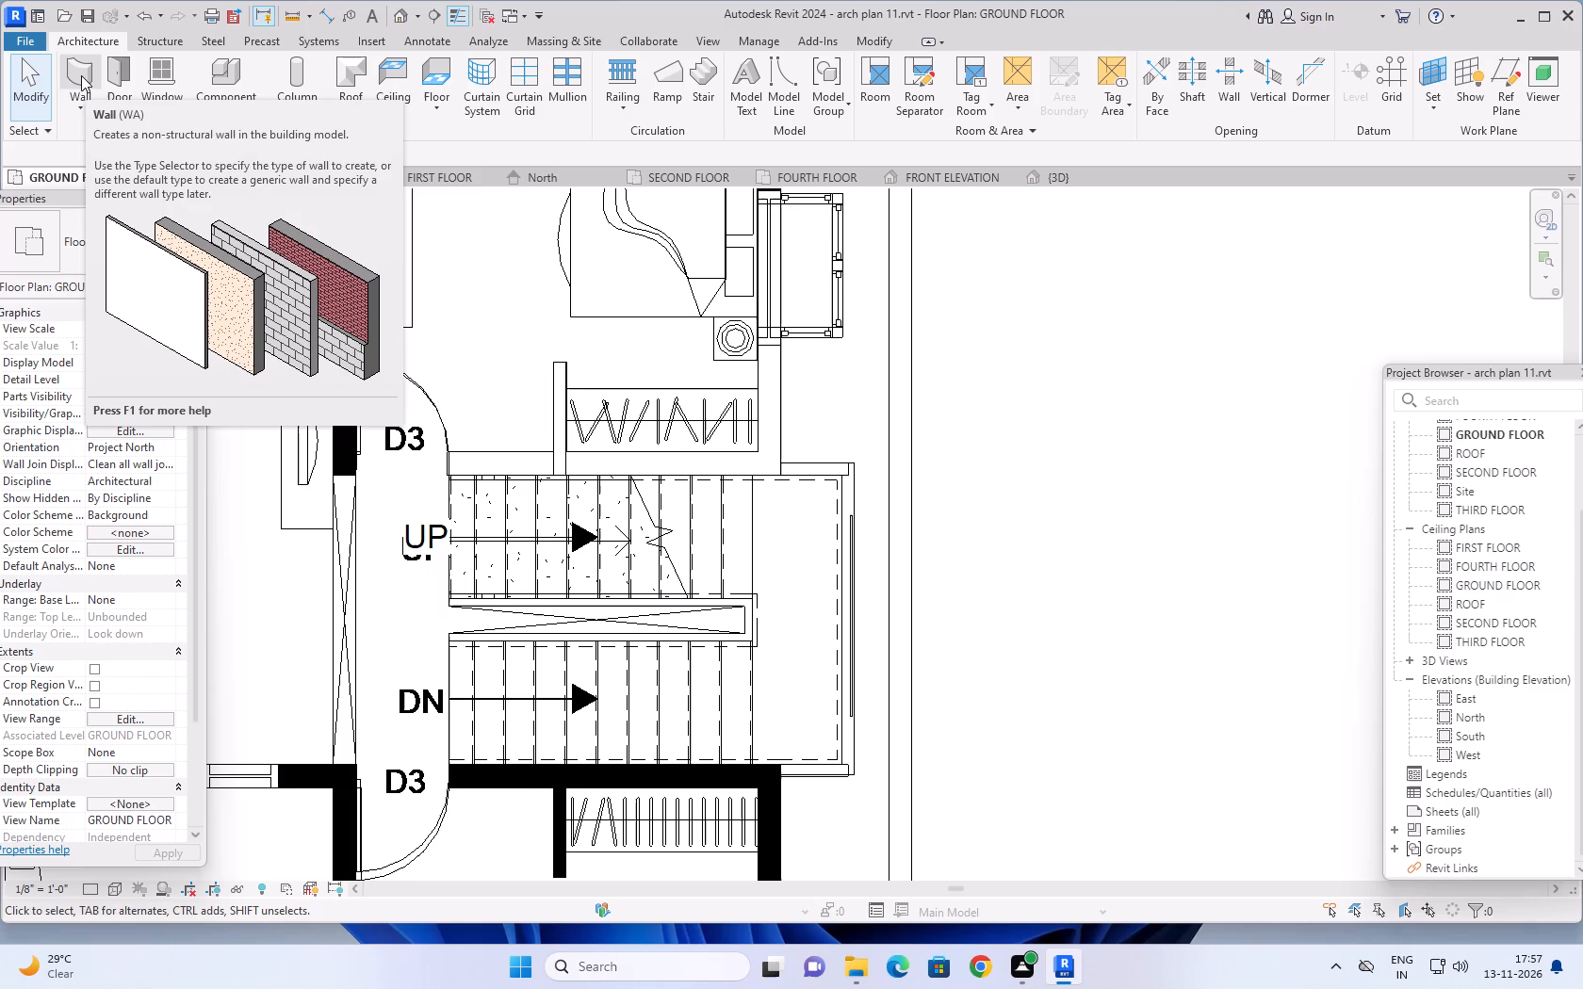
{"action": "left_click", "coordinate": [81, 75]}
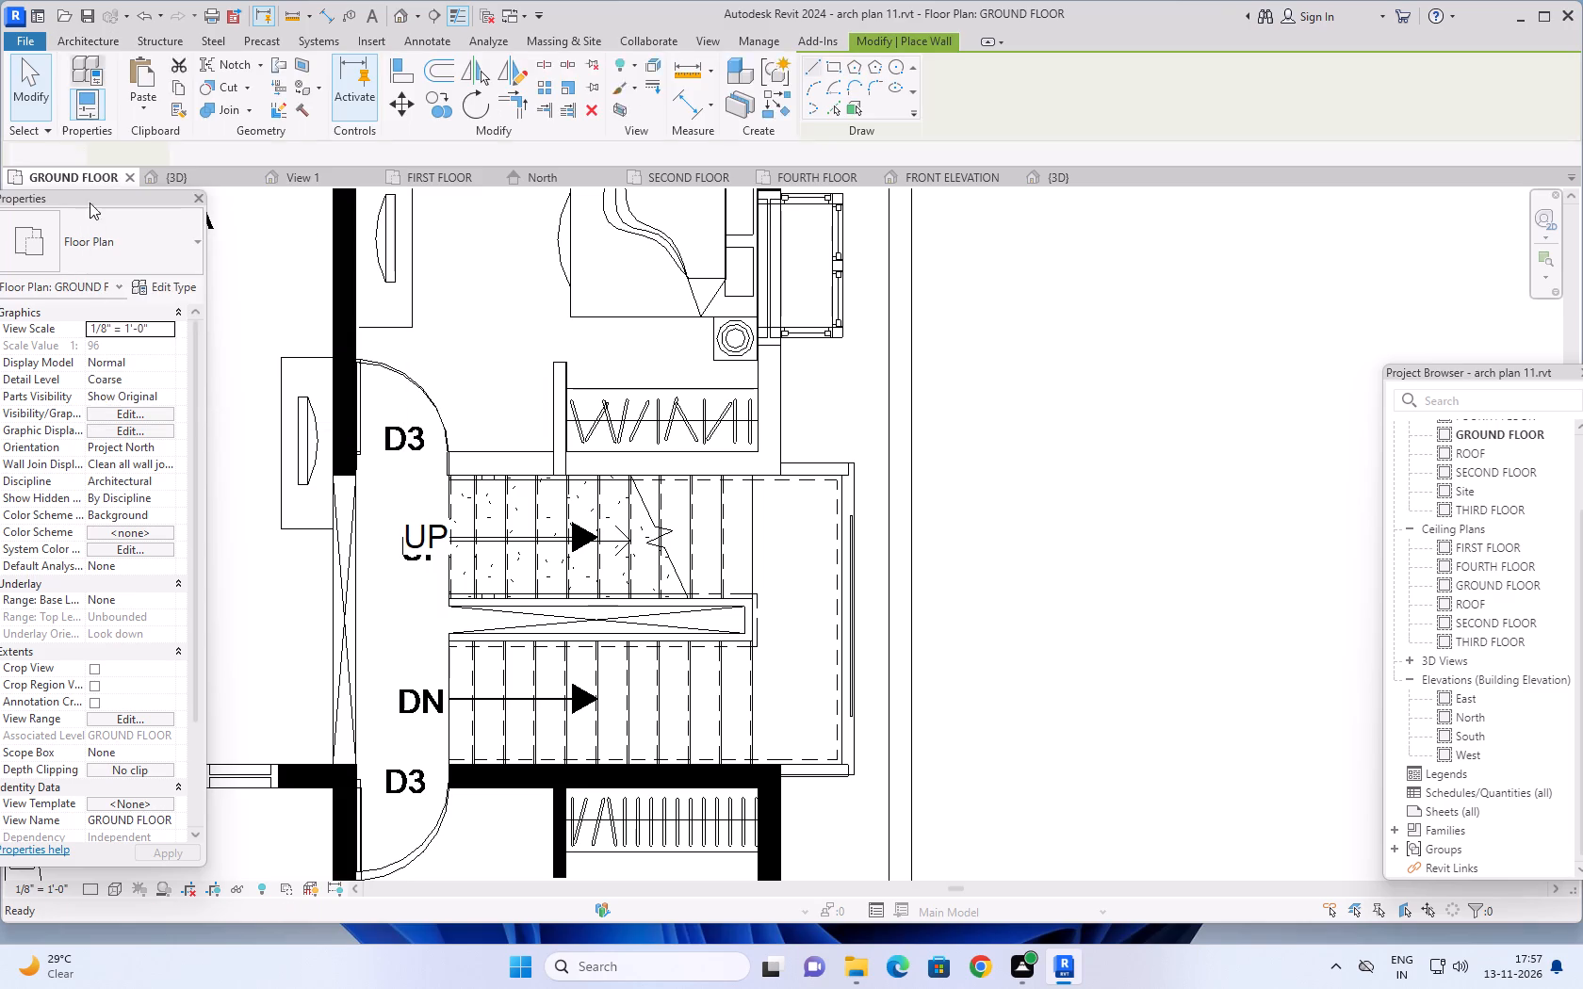
{"action": "left_click", "coordinate": [182, 235]}
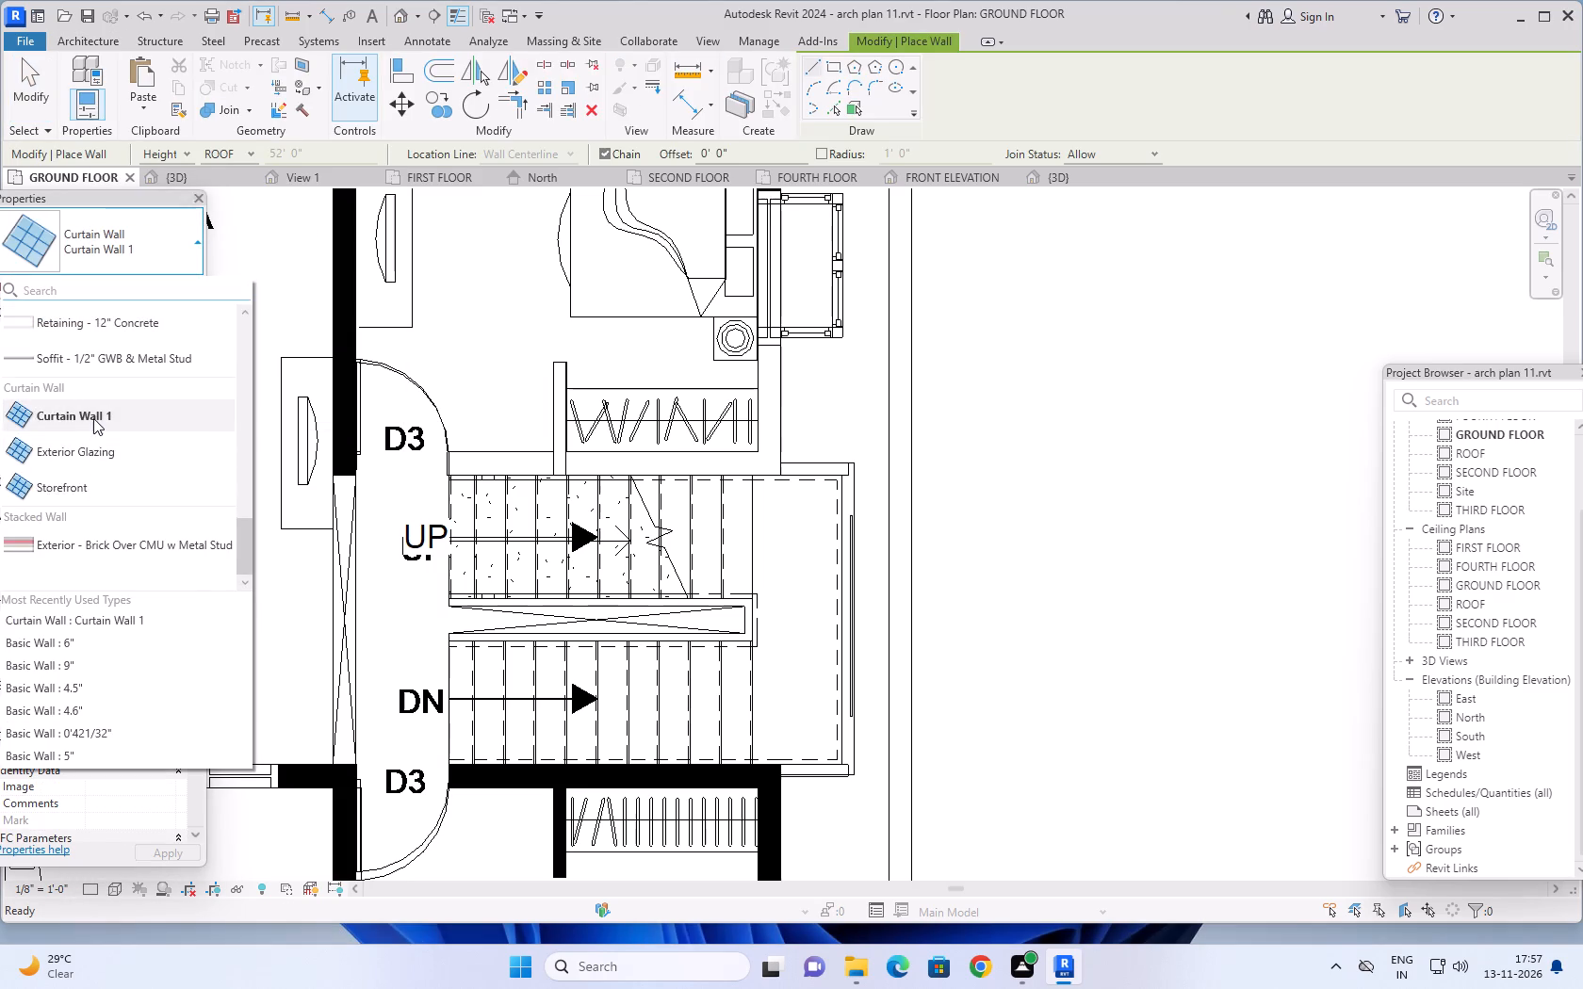
{"action": "scroll", "coordinate": [93, 418], "scroll_direction": "up", "scroll_amount": 10}
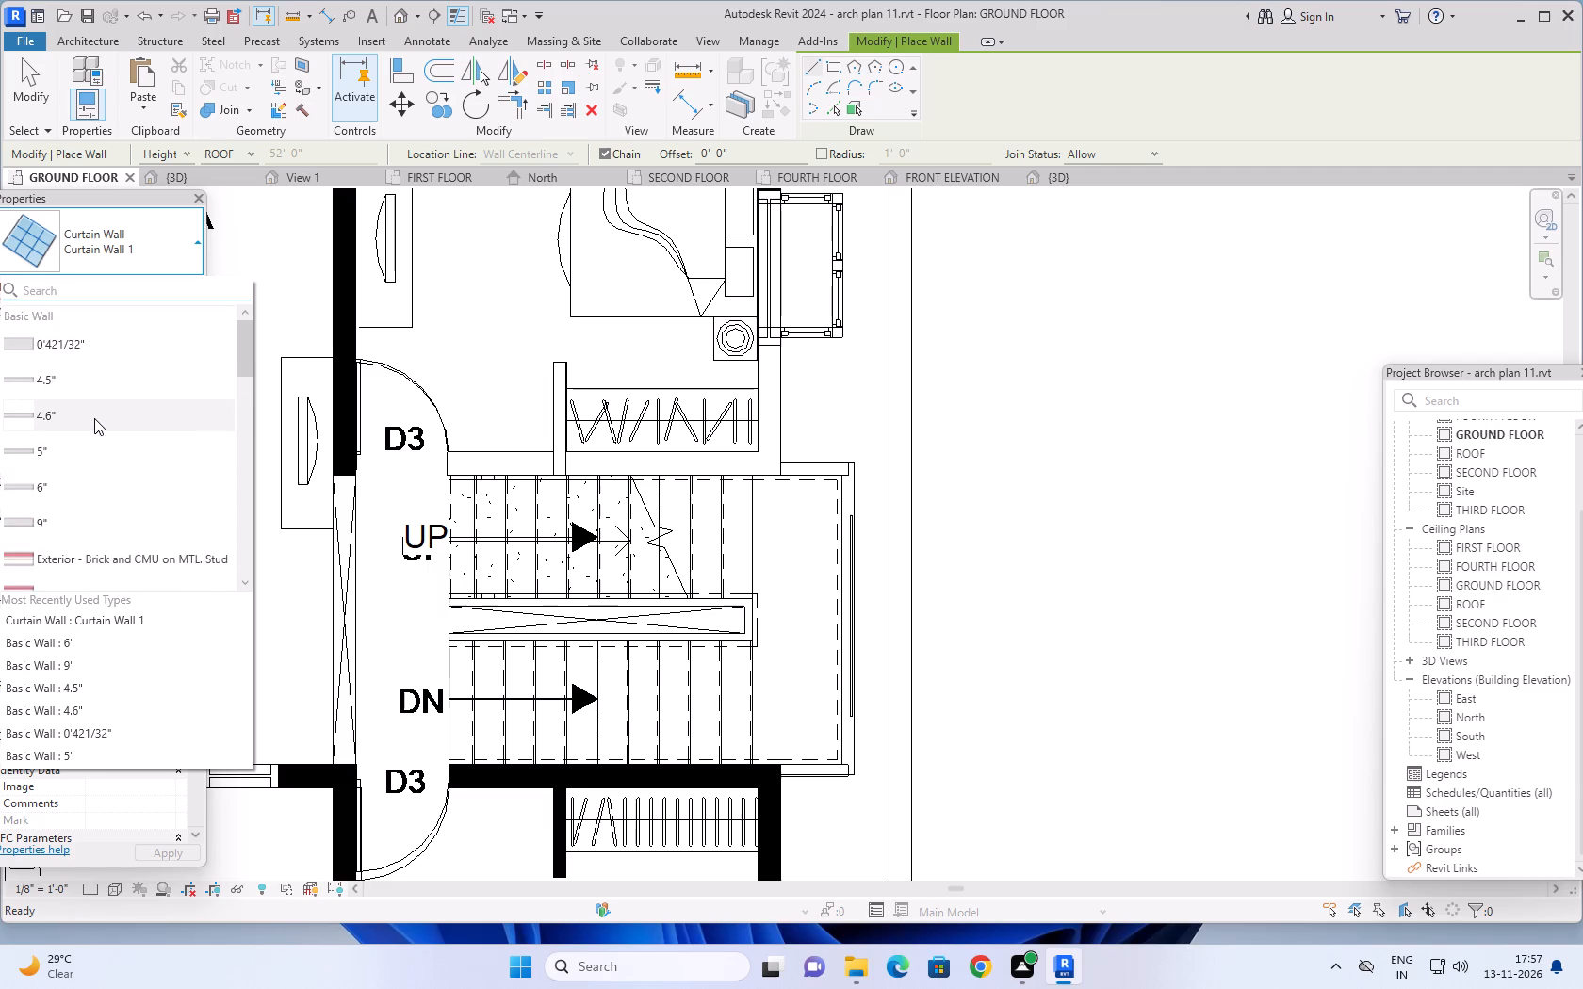
{"action": "left_click", "coordinate": [83, 417]}
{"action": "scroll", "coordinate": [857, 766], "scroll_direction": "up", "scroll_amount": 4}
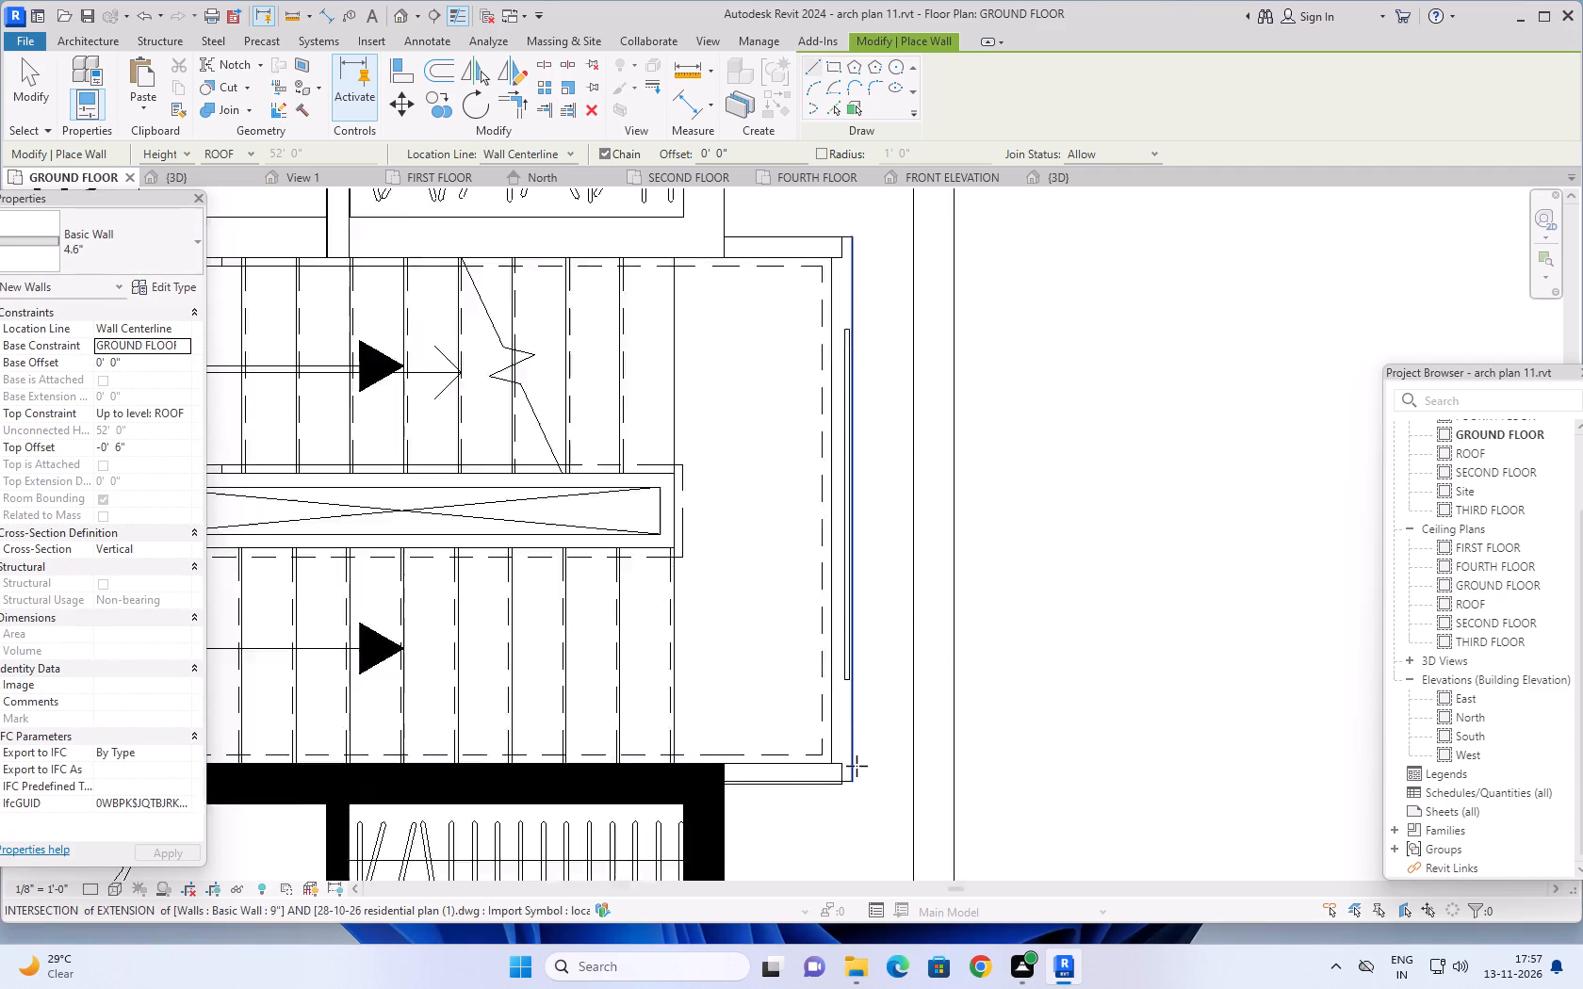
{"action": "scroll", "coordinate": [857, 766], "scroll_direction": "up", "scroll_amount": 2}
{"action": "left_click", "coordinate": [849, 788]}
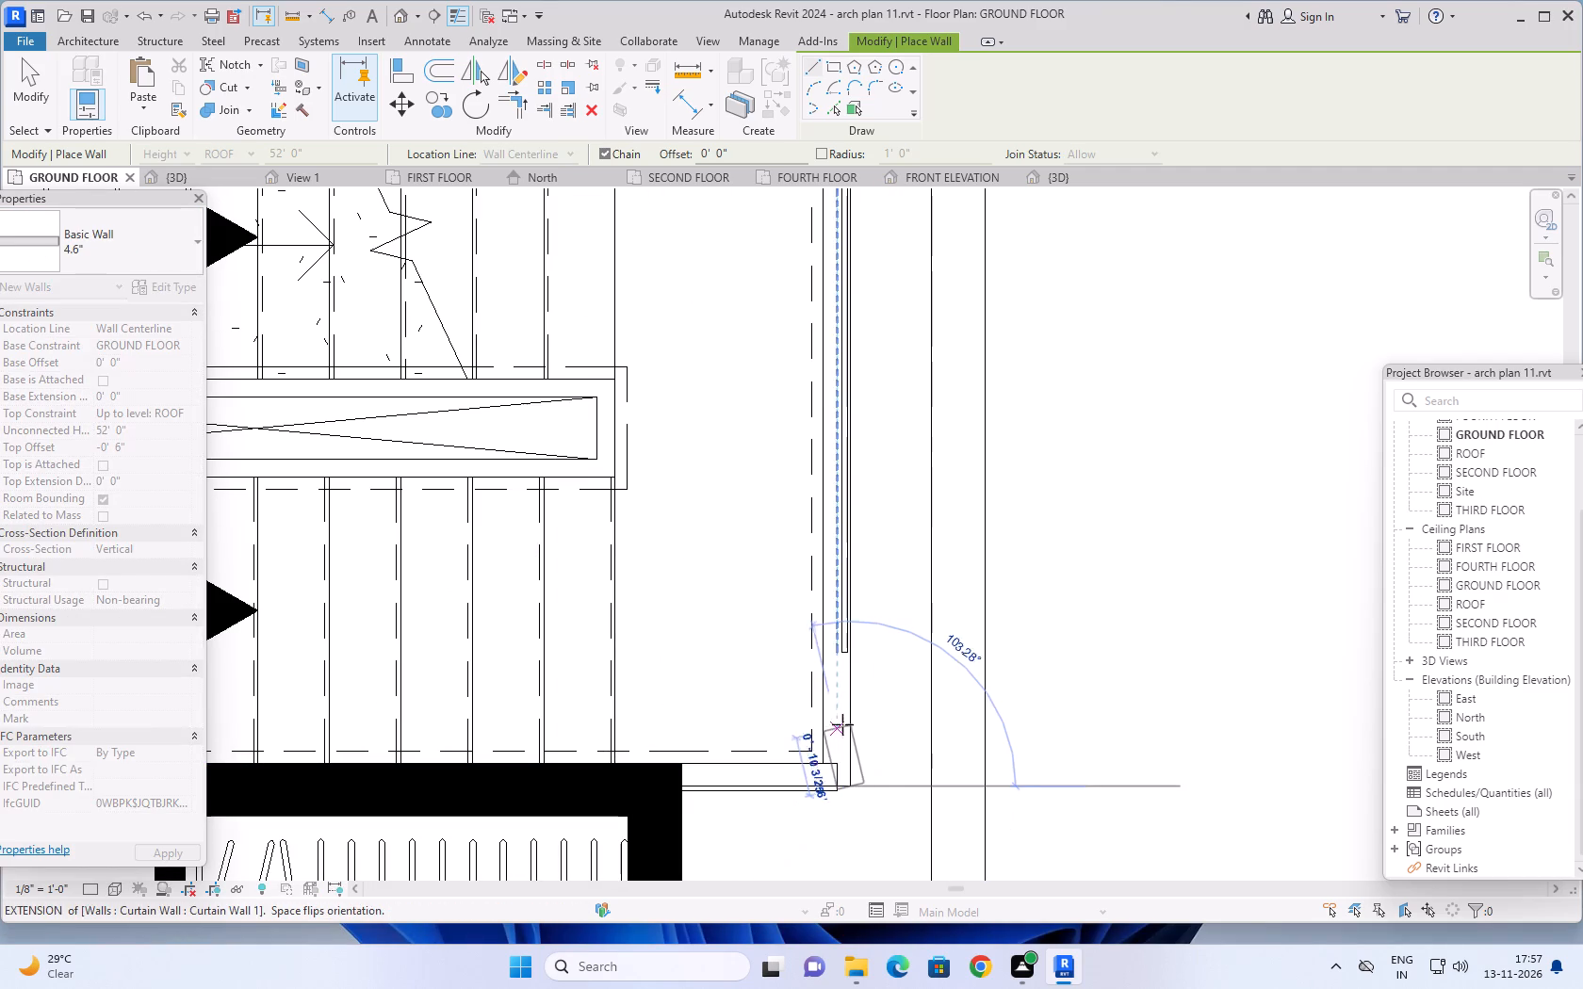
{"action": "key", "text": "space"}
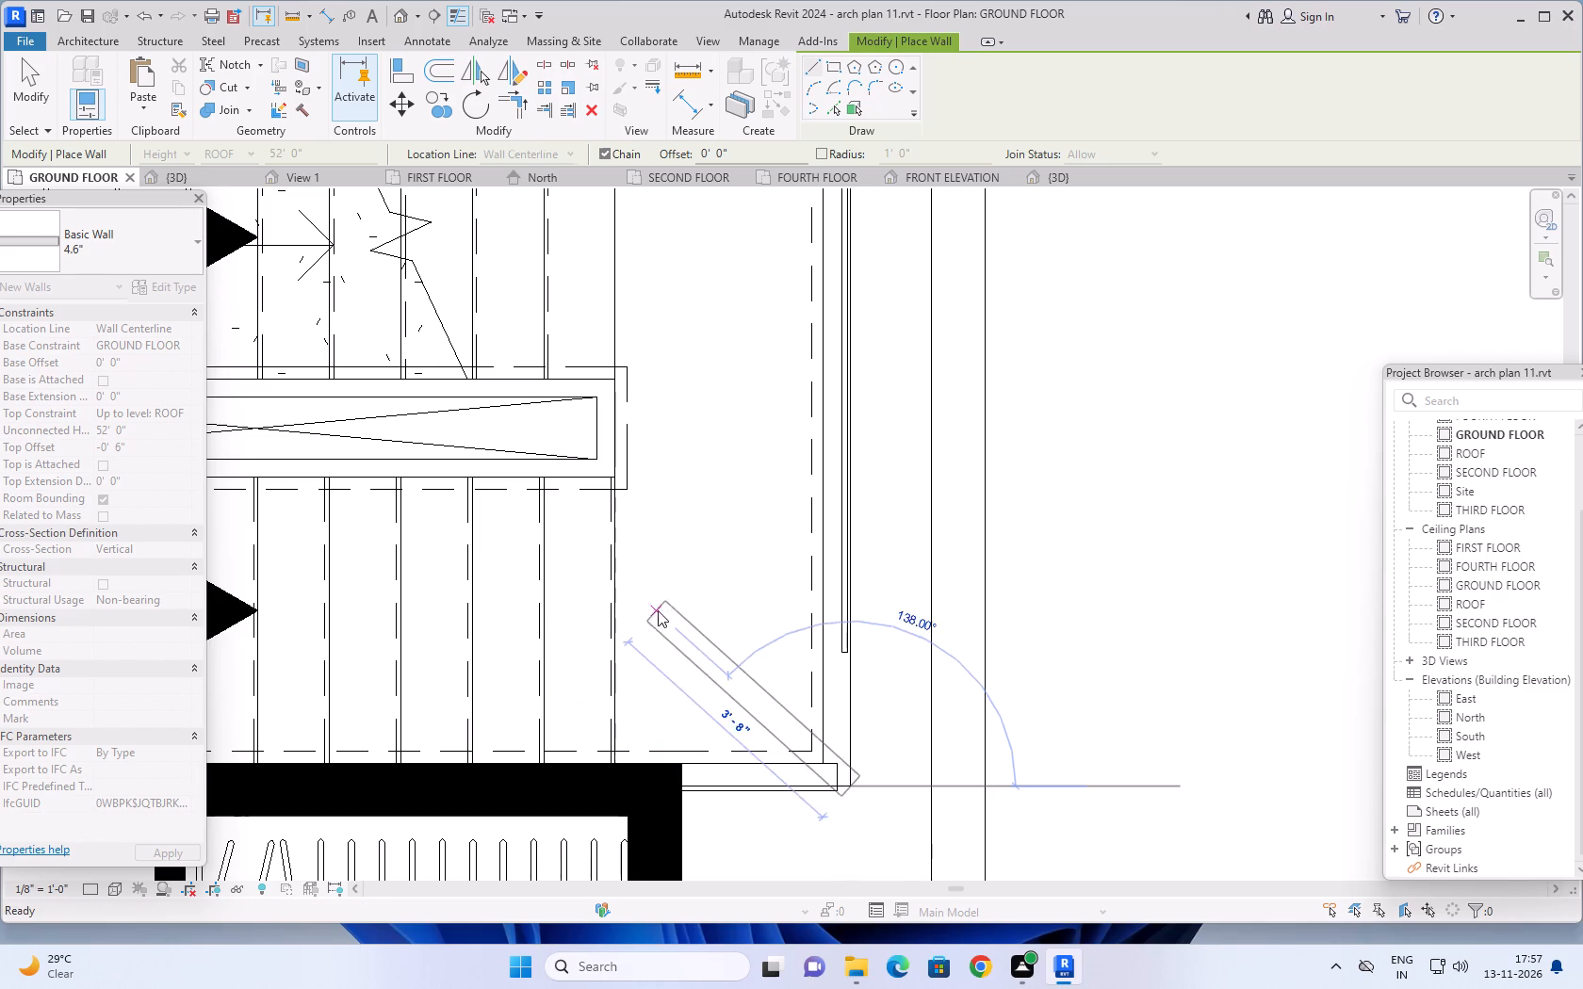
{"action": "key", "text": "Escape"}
With the location line at Finish Face: Exterior, draw a wall about 1' 10" long from the DN-side outer corner to the curtain wall's end.
{"action": "left_click", "coordinate": [174, 327]}
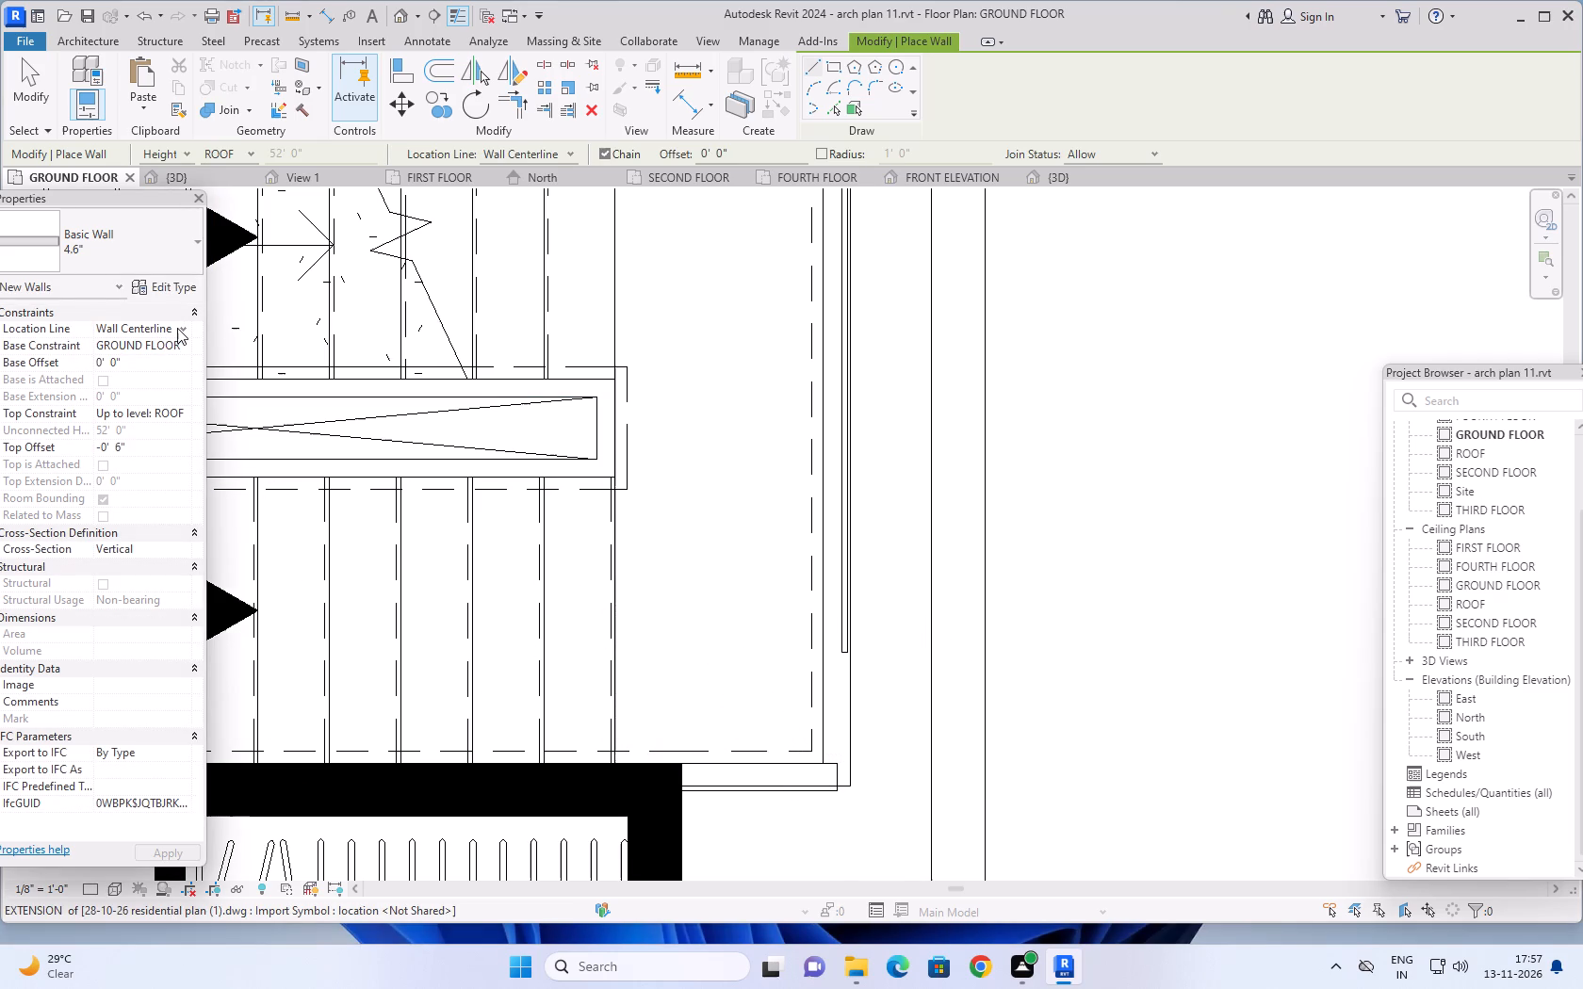
{"action": "left_click", "coordinate": [183, 326]}
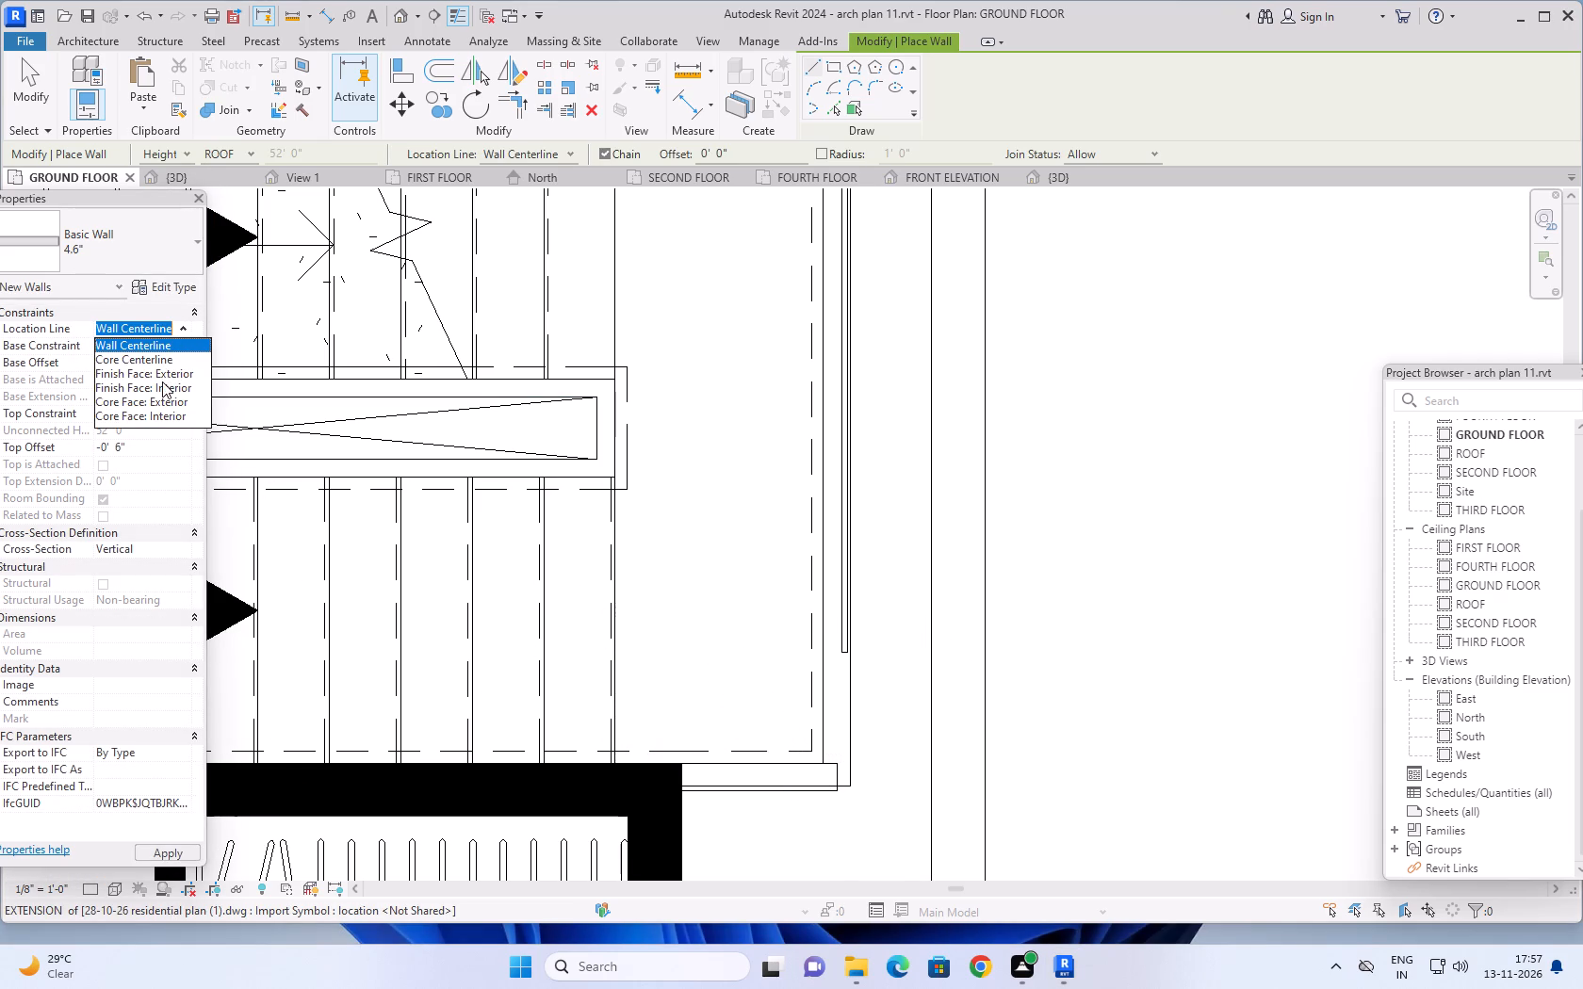
{"action": "left_click", "coordinate": [167, 372]}
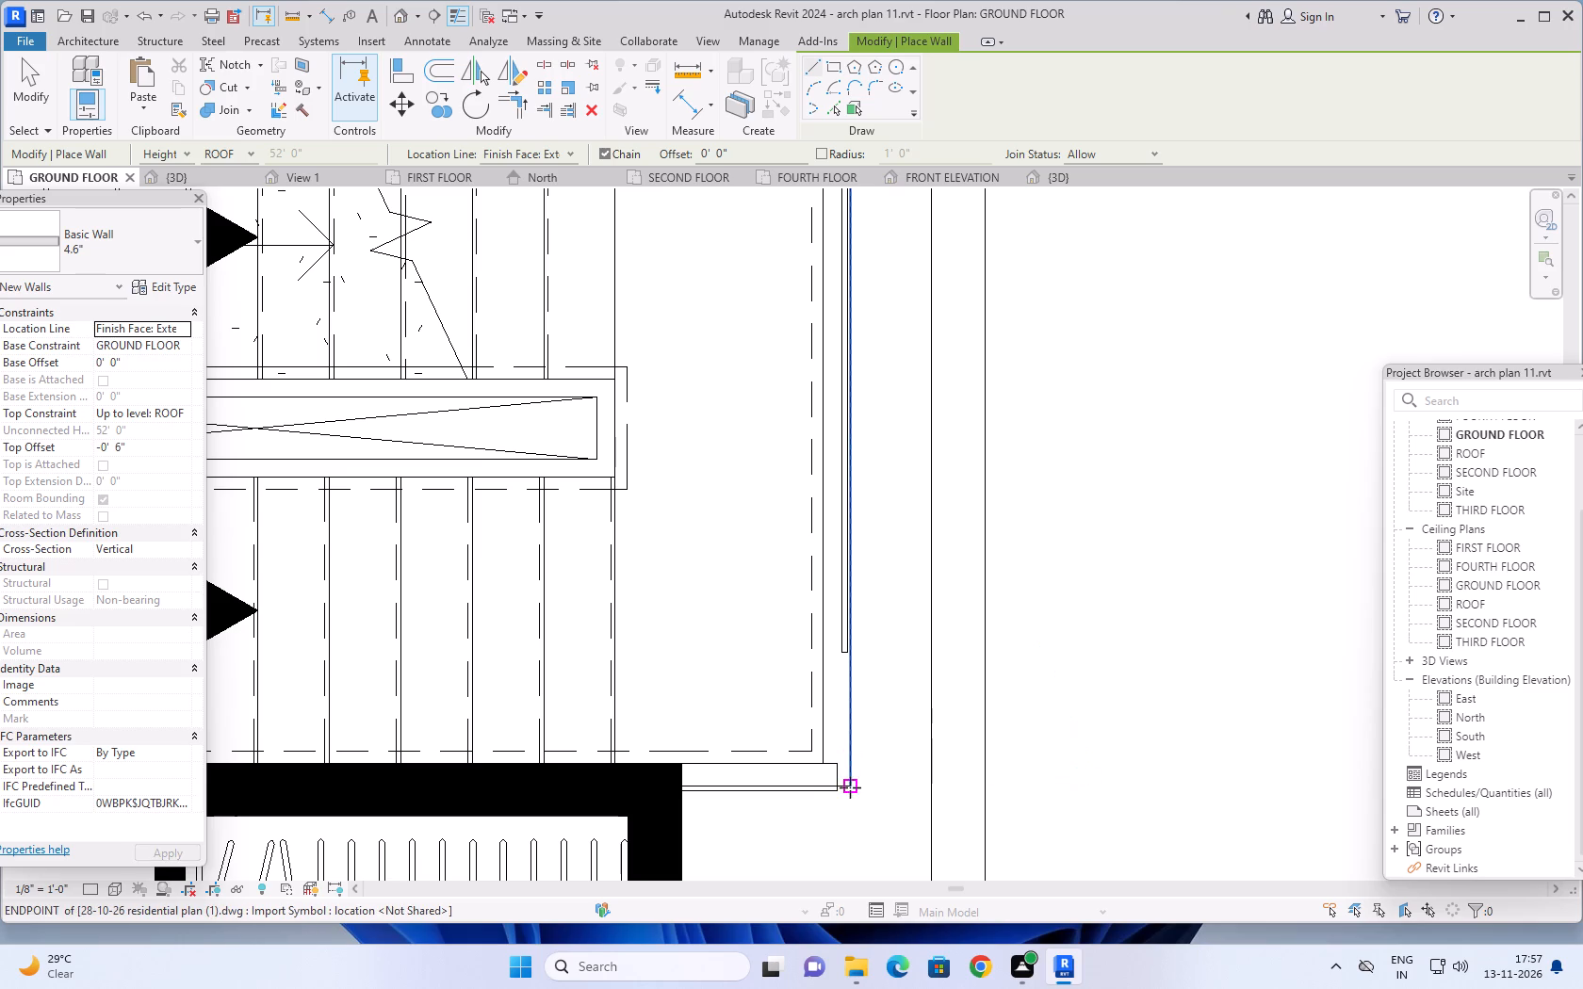
{"action": "left_click", "coordinate": [850, 787]}
{"action": "key", "text": "space"}
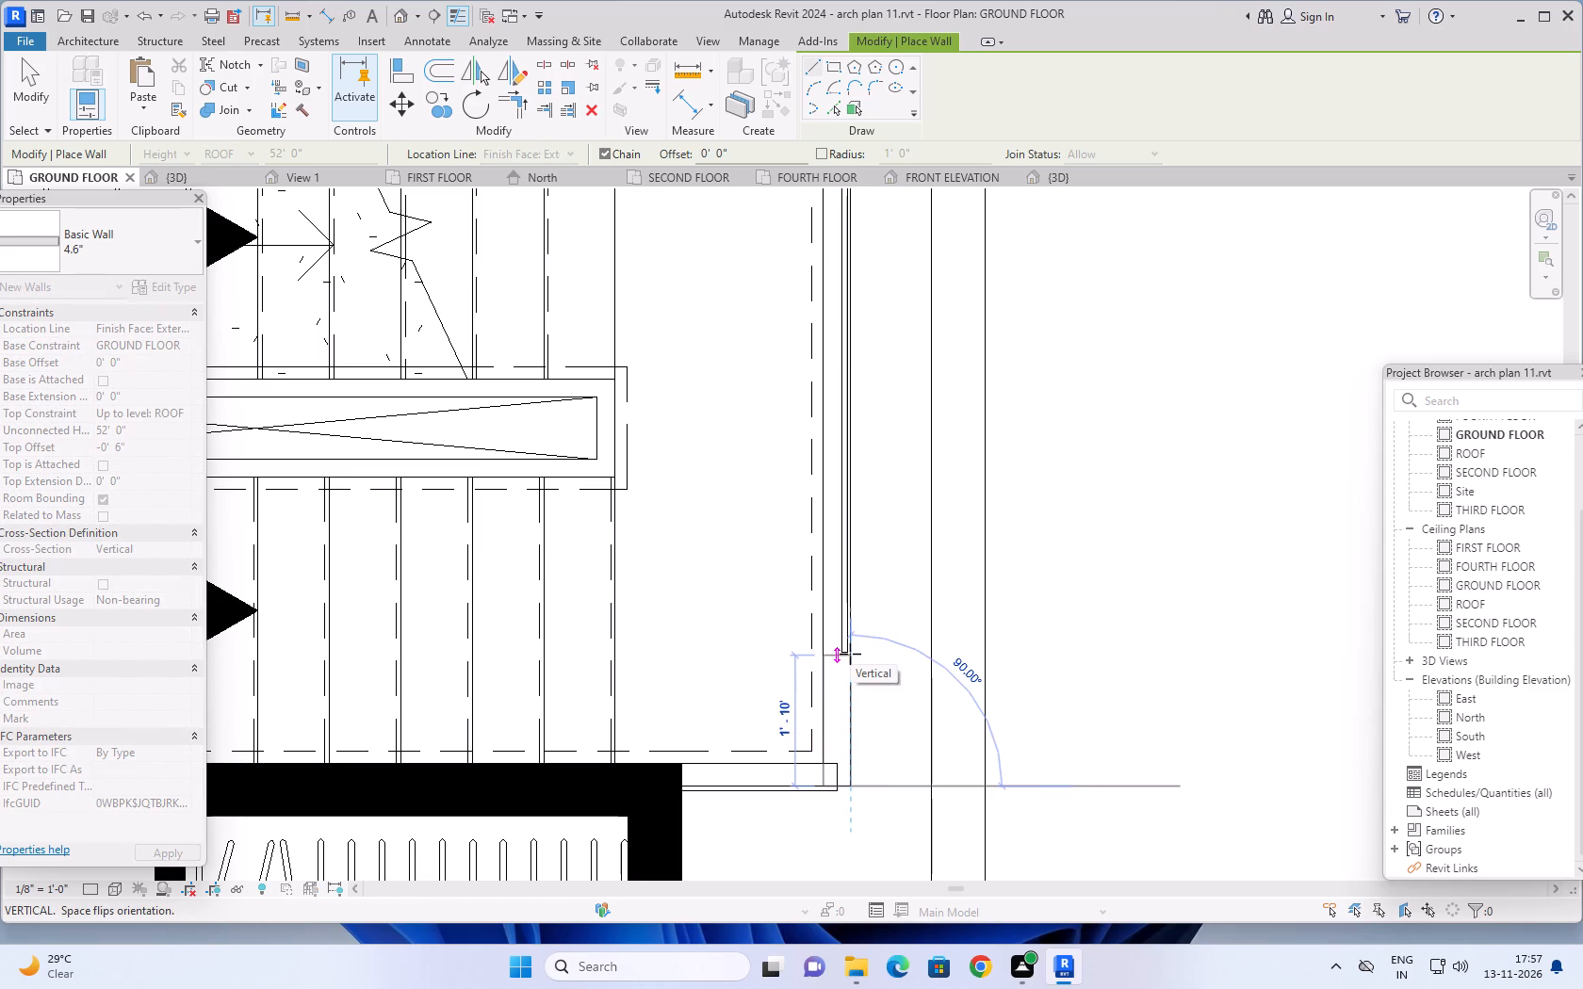
{"action": "scroll", "coordinate": [850, 654], "scroll_direction": "up", "scroll_amount": 6}
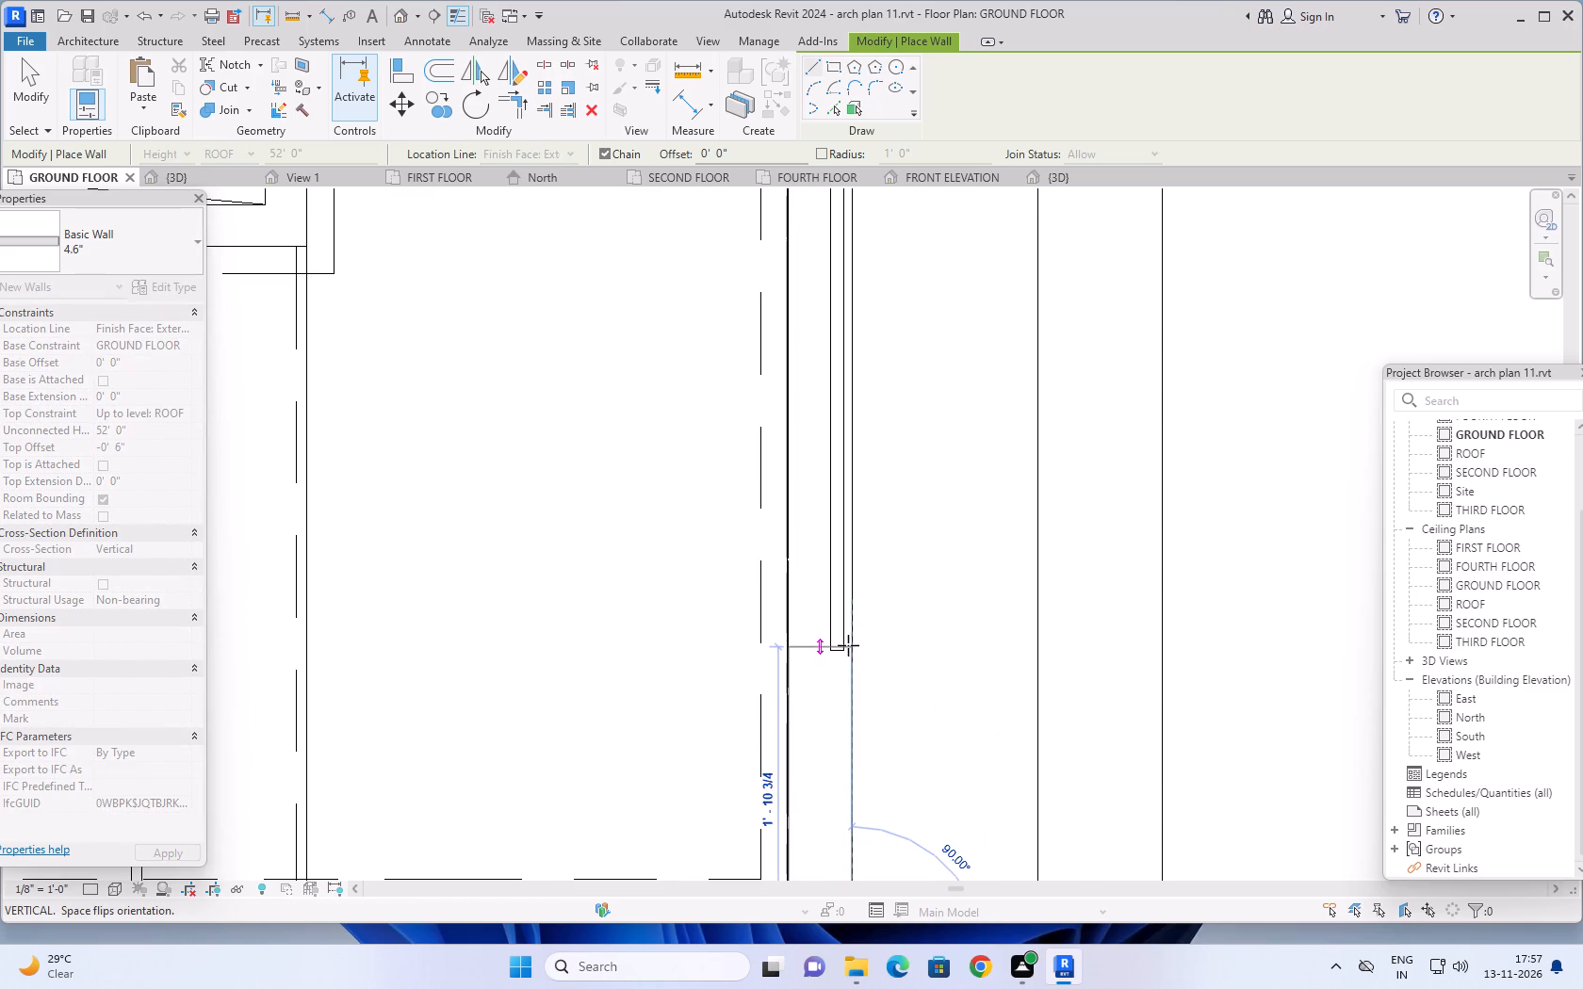
{"action": "left_click", "coordinate": [850, 651]}
{"action": "scroll", "coordinate": [902, 483], "scroll_direction": "down", "scroll_amount": 1}
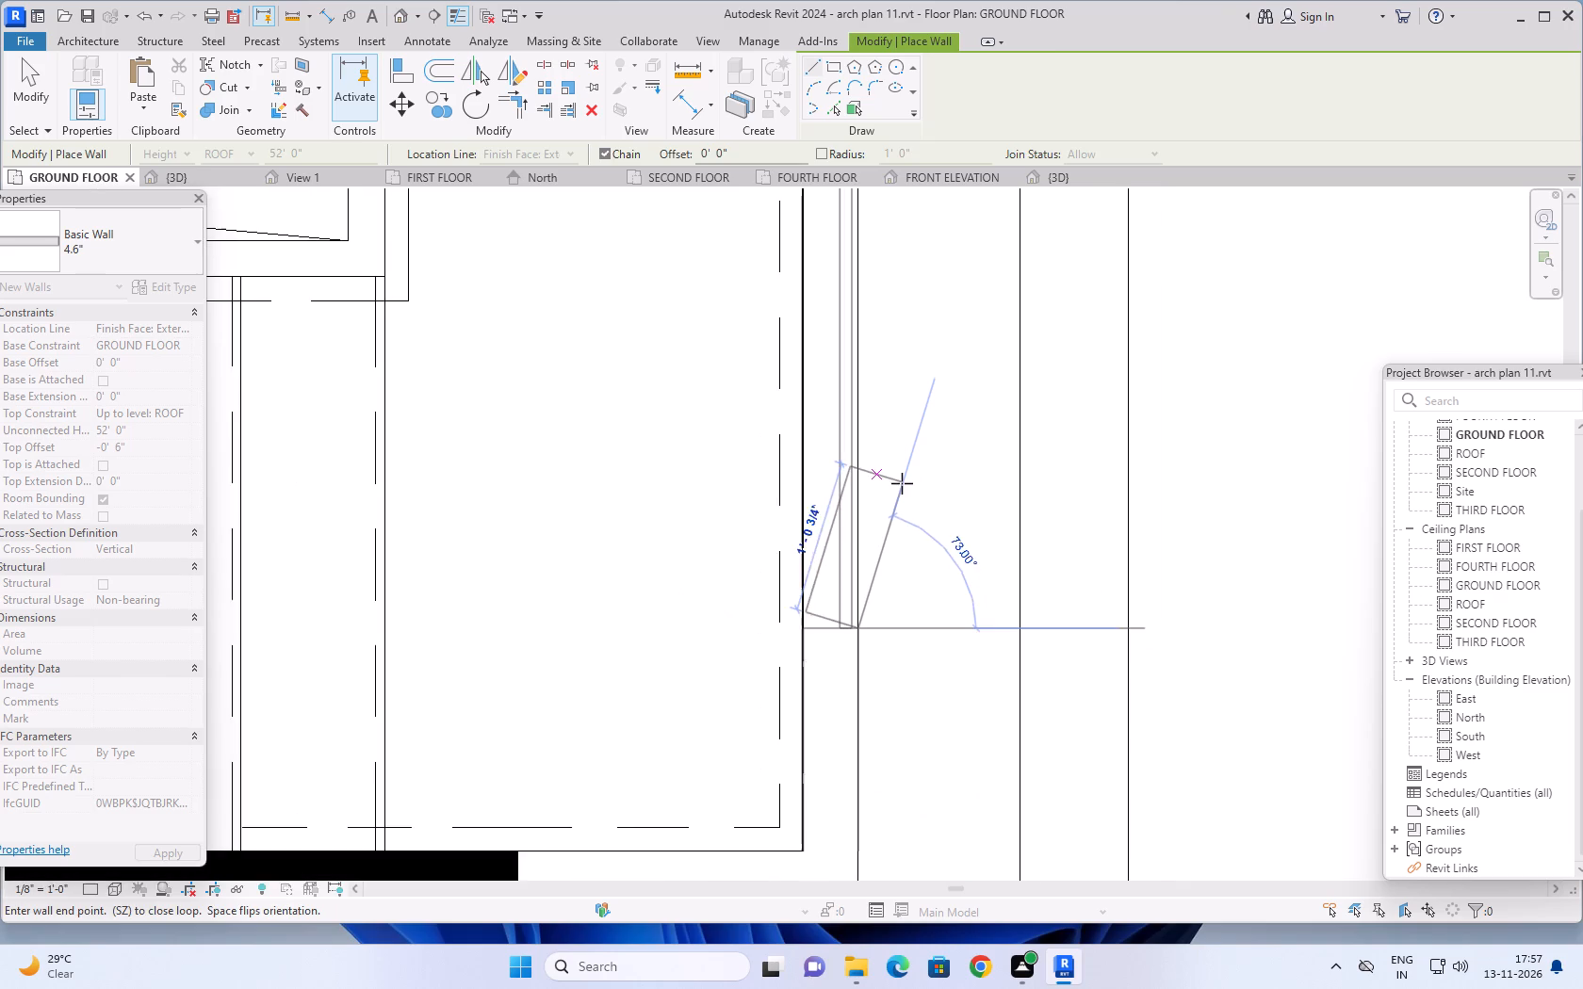
{"action": "key", "text": "Escape"}
Draw a matching 4.6" wall about 1' 9" long from the UP-side outer corner to the curtain wall's other end.
{"action": "scroll", "coordinate": [911, 456], "scroll_direction": "down", "scroll_amount": 9}
{"action": "middle_click_drag", "start_coordinate": [913, 374], "coordinate": [835, 832]}
{"action": "scroll", "coordinate": [811, 608], "scroll_direction": "up", "scroll_amount": 8}
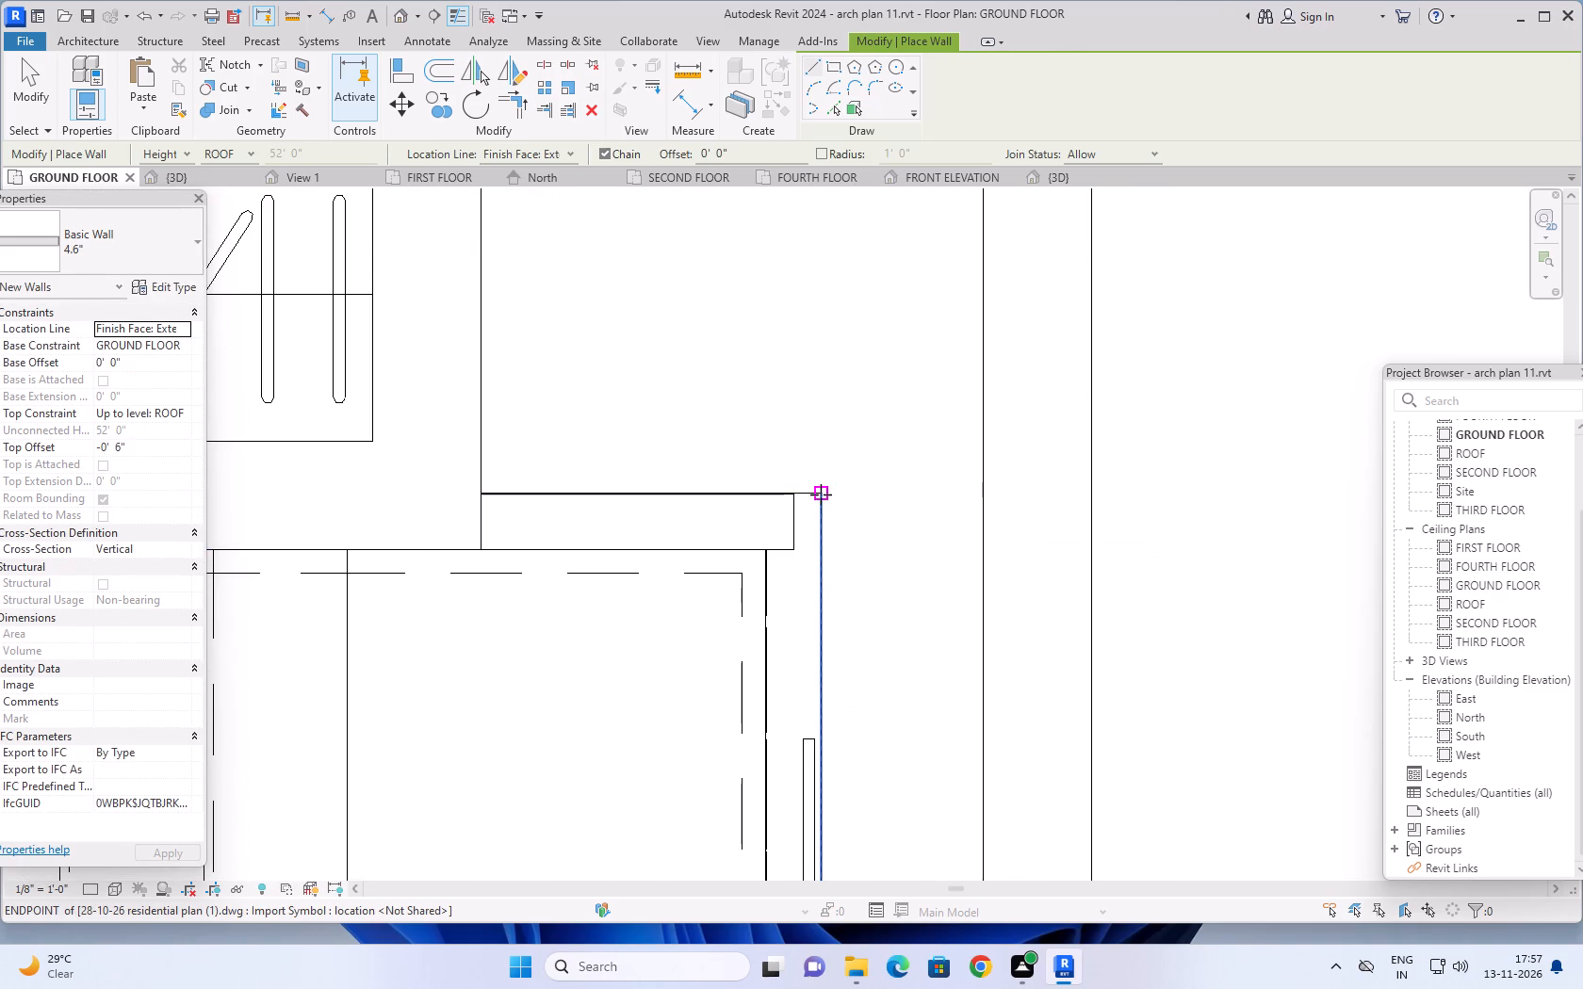
{"action": "left_click", "coordinate": [821, 498]}
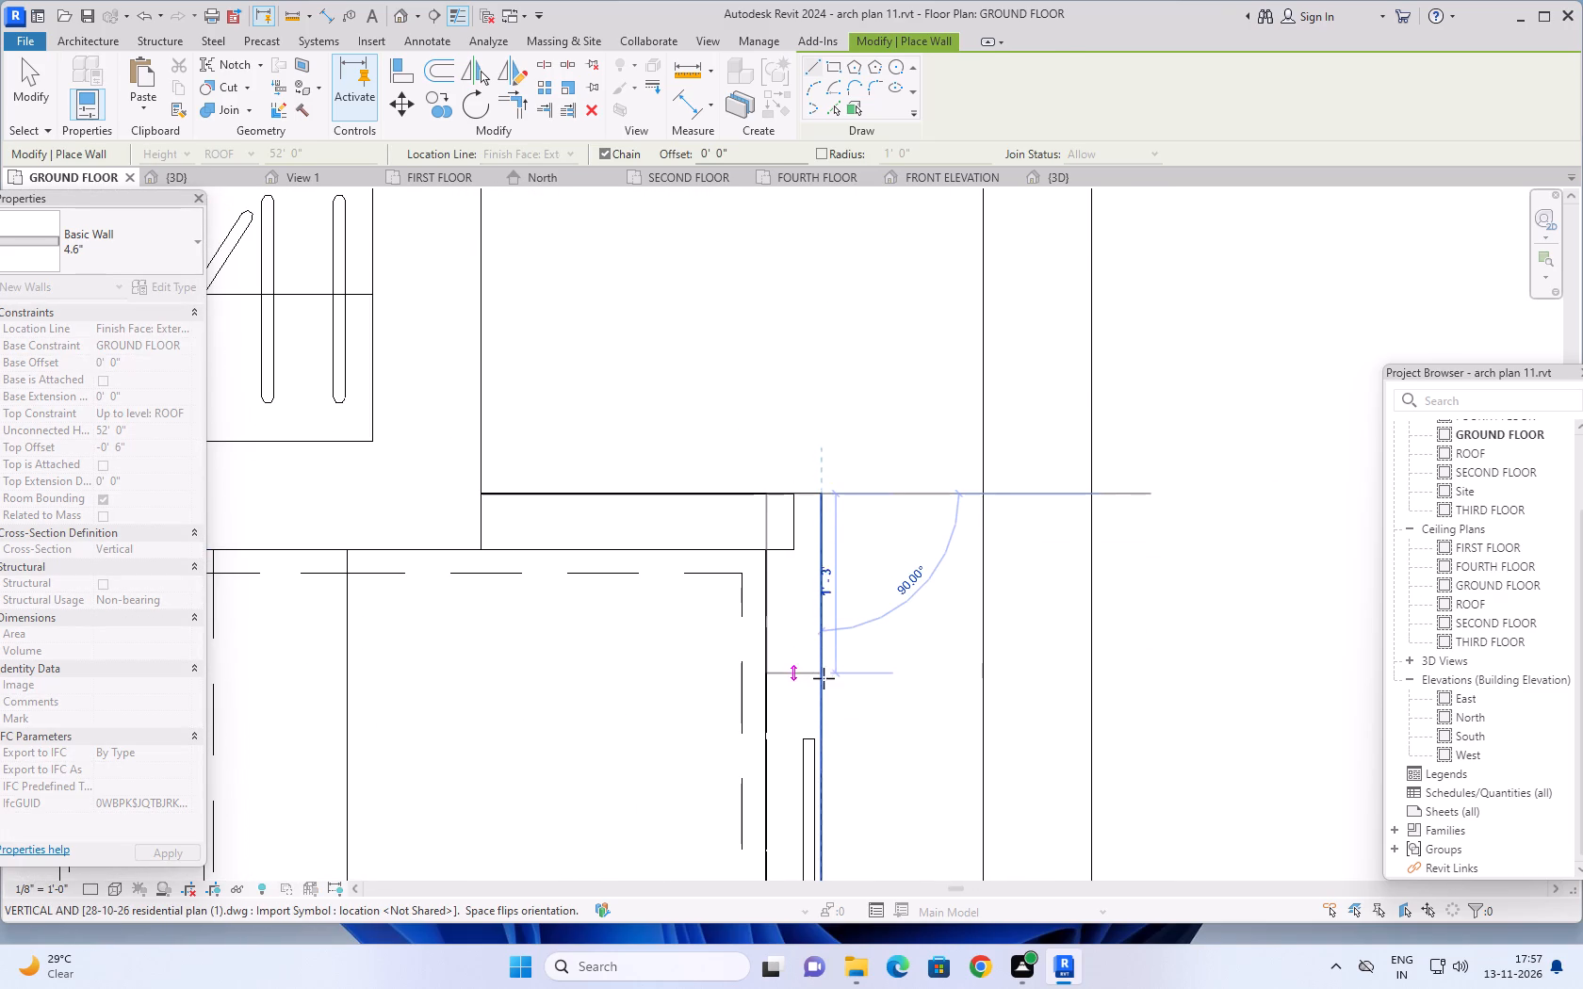
{"action": "scroll", "coordinate": [820, 738], "scroll_direction": "up", "scroll_amount": 7}
{"action": "left_click", "coordinate": [820, 738]}
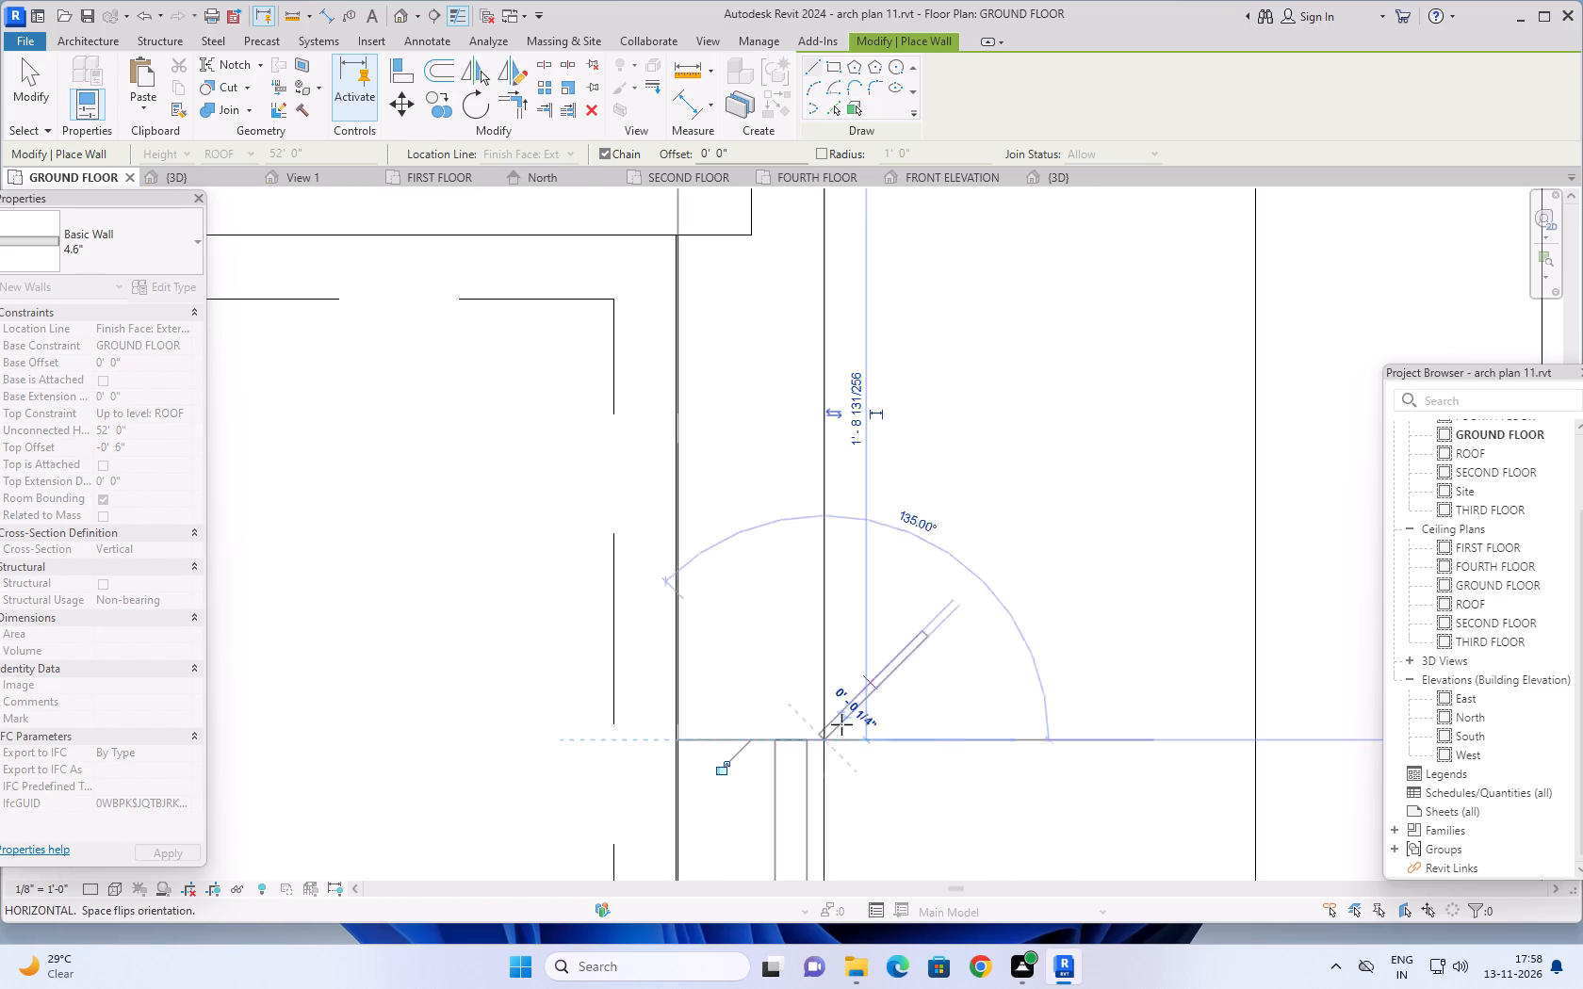
{"action": "scroll", "coordinate": [860, 706], "scroll_direction": "down", "scroll_amount": 4}
{"action": "key", "text": "Escape"}
{"action": "scroll", "coordinate": [908, 677], "scroll_direction": "down", "scroll_amount": 18}
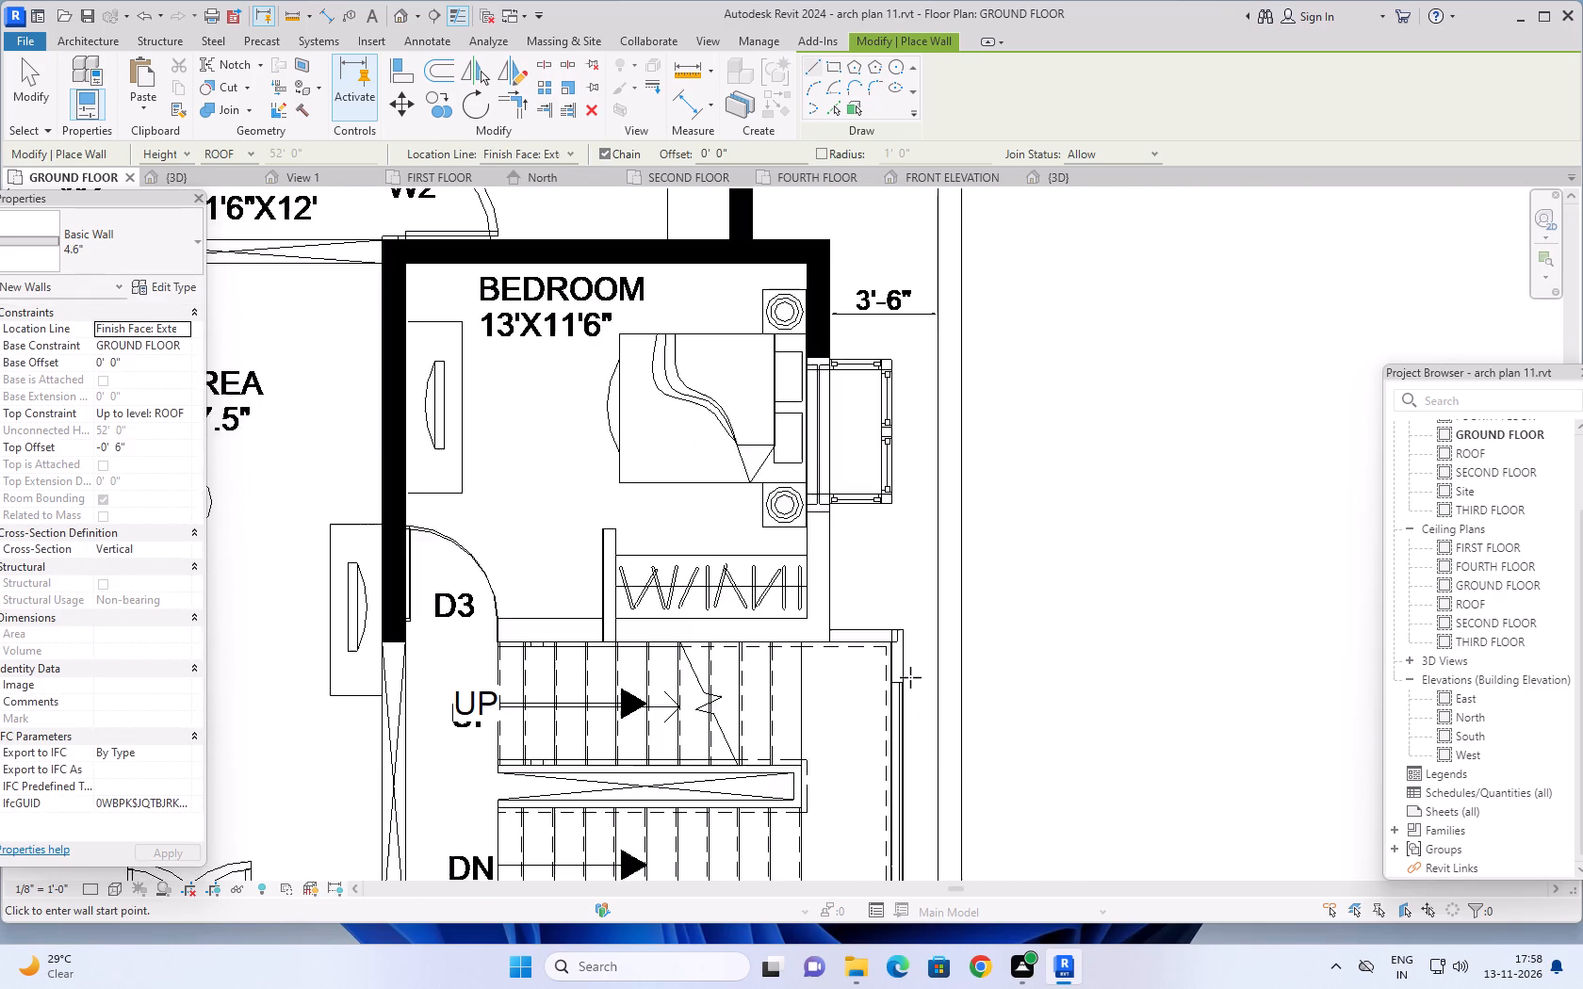
{"action": "scroll", "coordinate": [910, 677], "scroll_direction": "down", "scroll_amount": 3}
{"action": "middle_click_drag", "start_coordinate": [1018, 661], "coordinate": [971, 598]}
{"action": "key", "text": "Escape"}
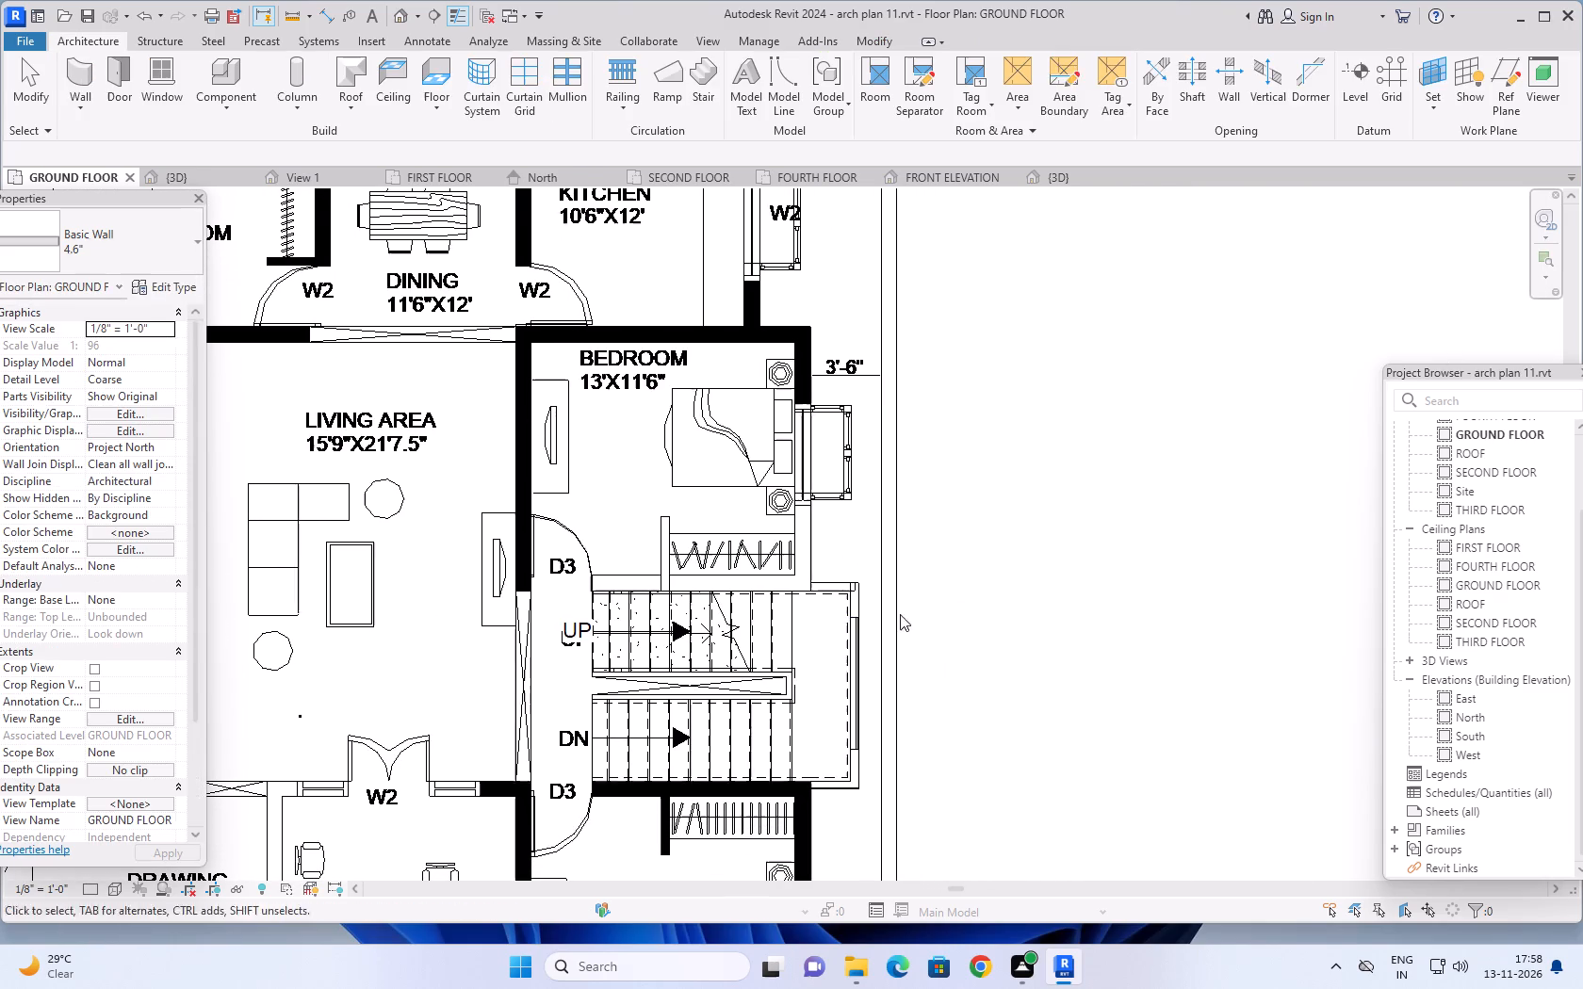
{"action": "key", "text": "Escape"}
Pull the outer end of the 4.6" wall beside the UP flight back to the new wall so they join at the corner.
{"action": "scroll", "coordinate": [847, 587], "scroll_direction": "up", "scroll_amount": 11}
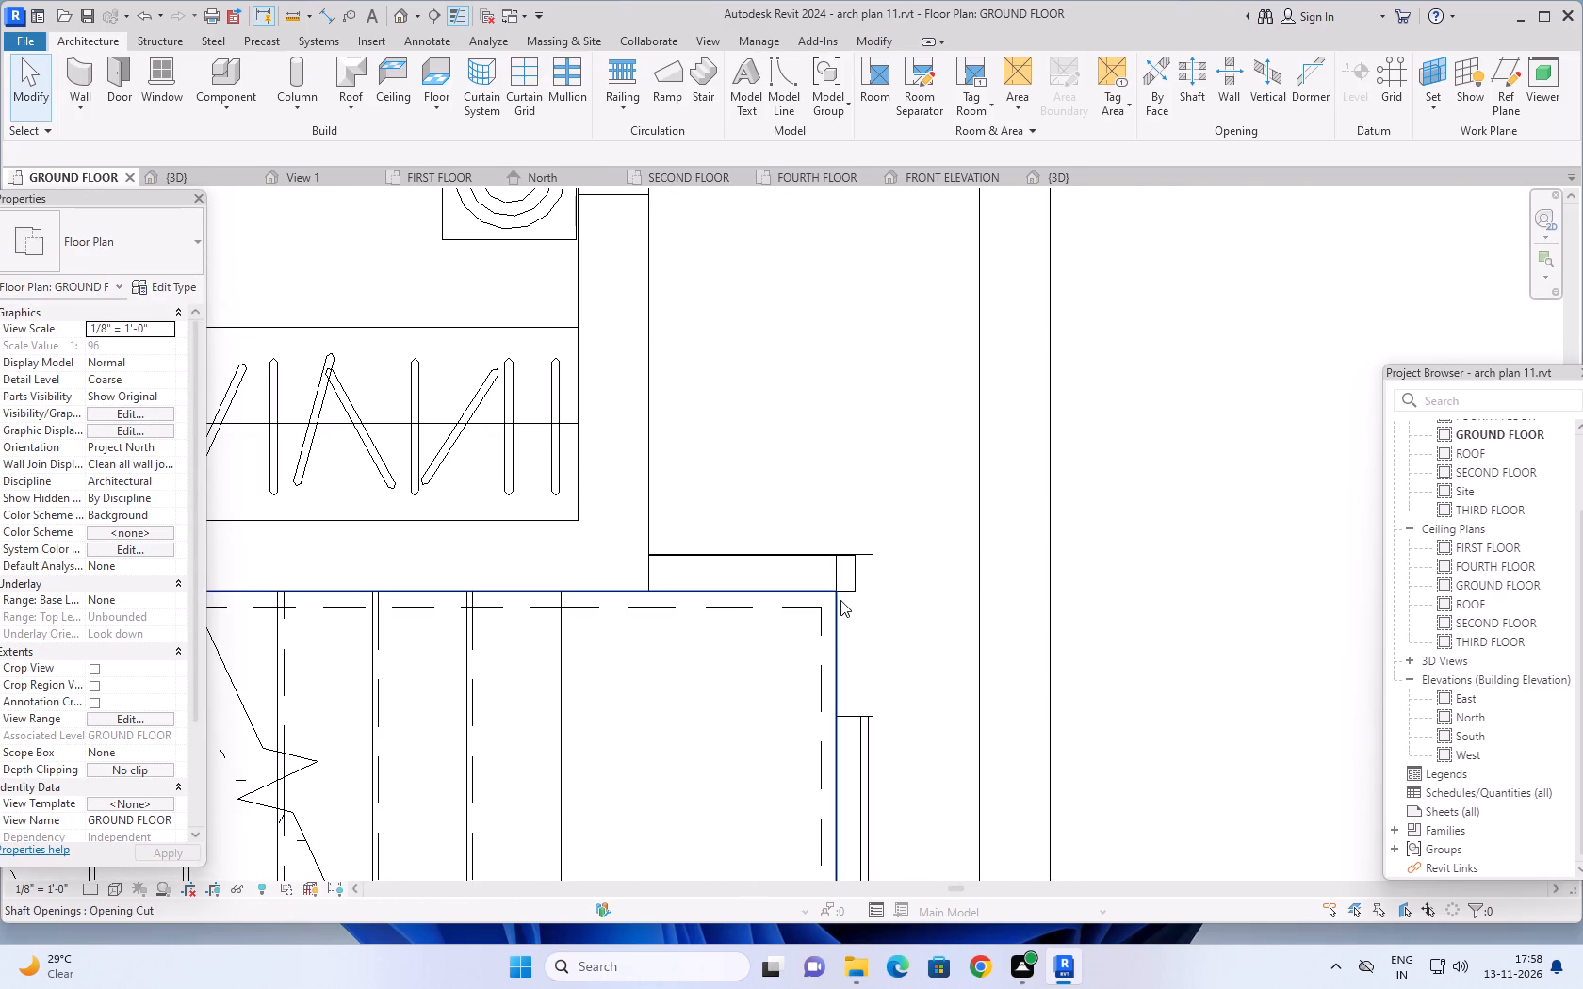
{"action": "key", "text": "Escape"}
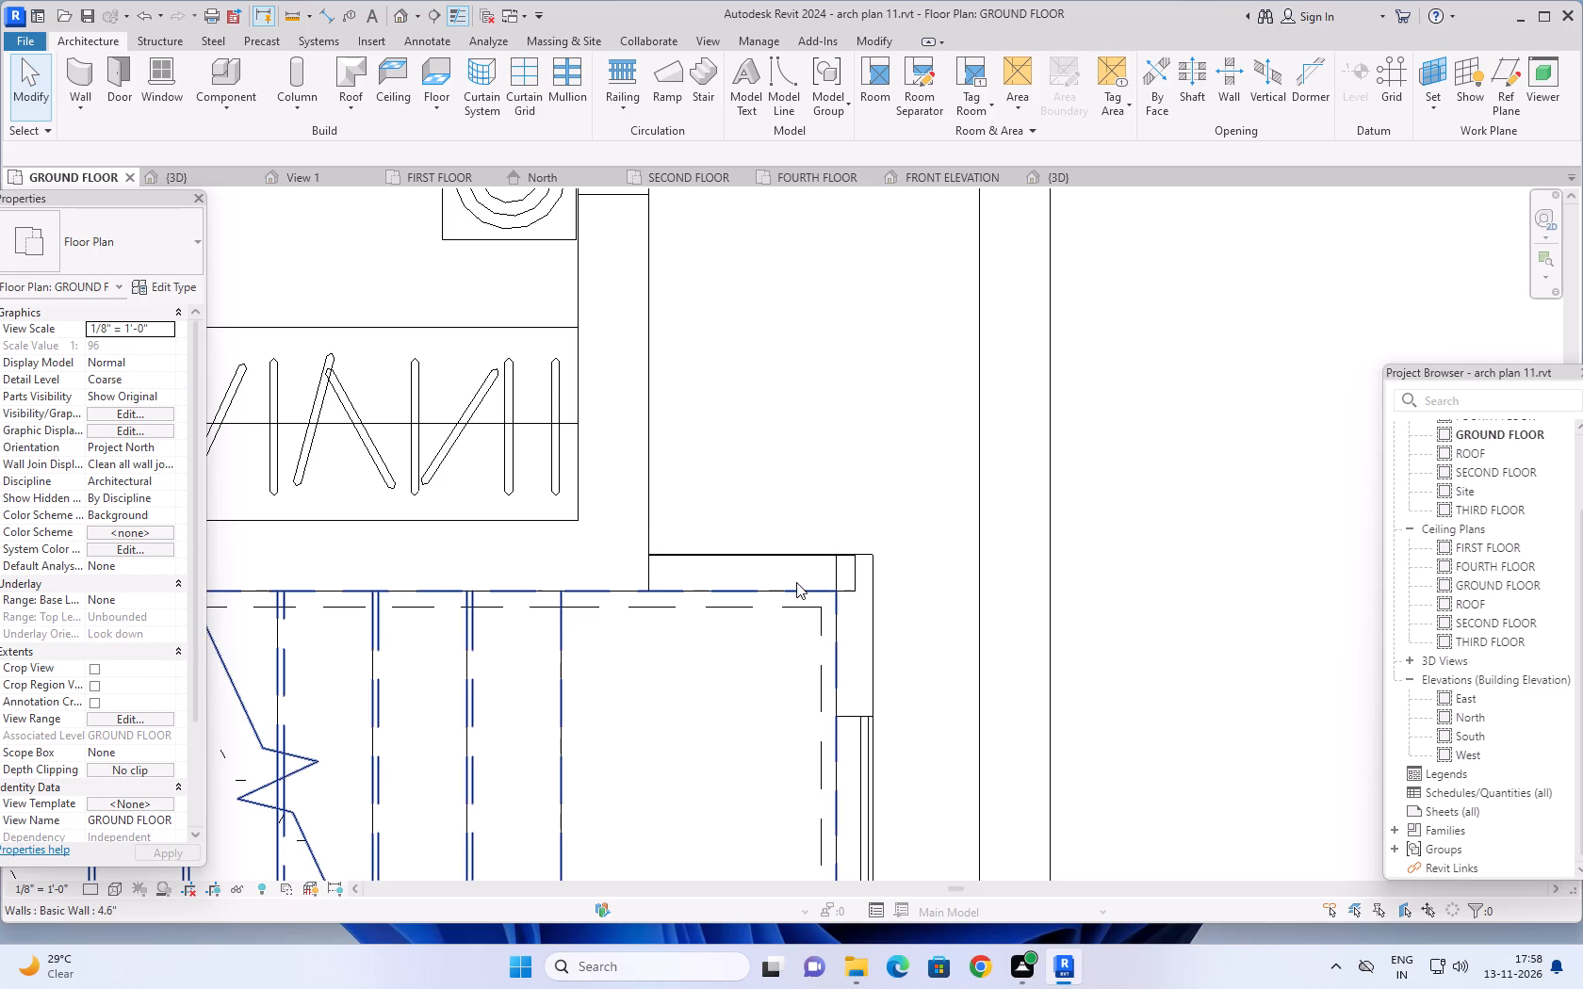
{"action": "left_click", "coordinate": [809, 572]}
{"action": "scroll", "coordinate": [862, 590], "scroll_direction": "up", "scroll_amount": 3}
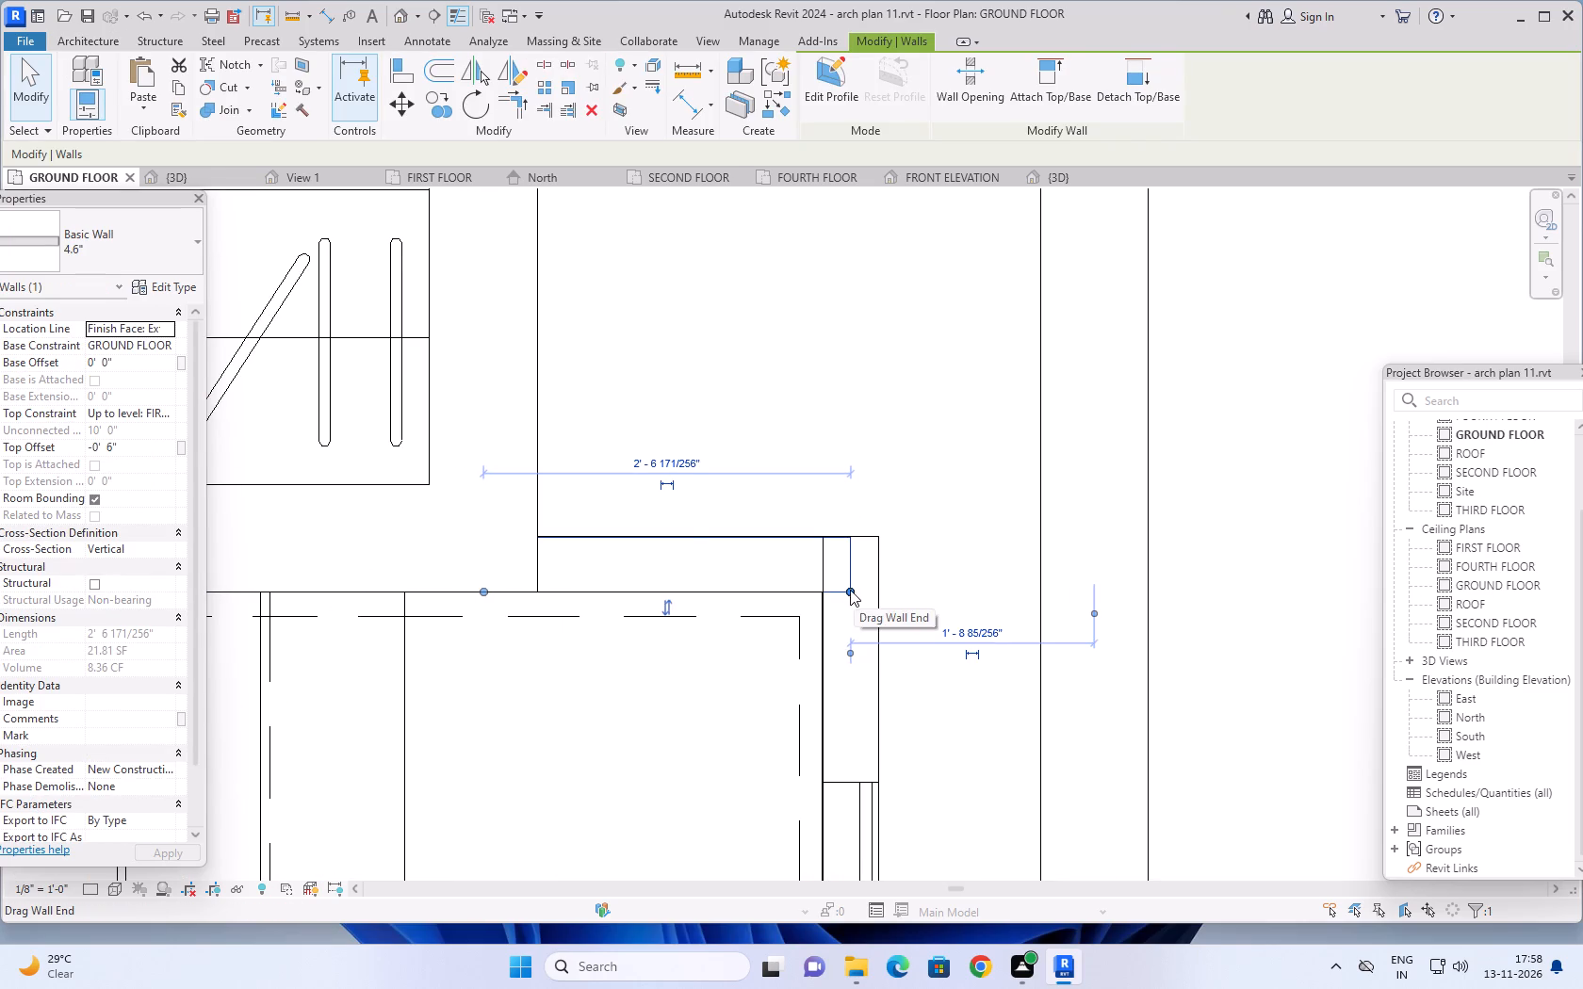
{"action": "left_click_drag", "start_coordinate": [850, 589], "coordinate": [828, 594]}
{"action": "scroll", "coordinate": [937, 629], "scroll_direction": "down", "scroll_amount": 4}
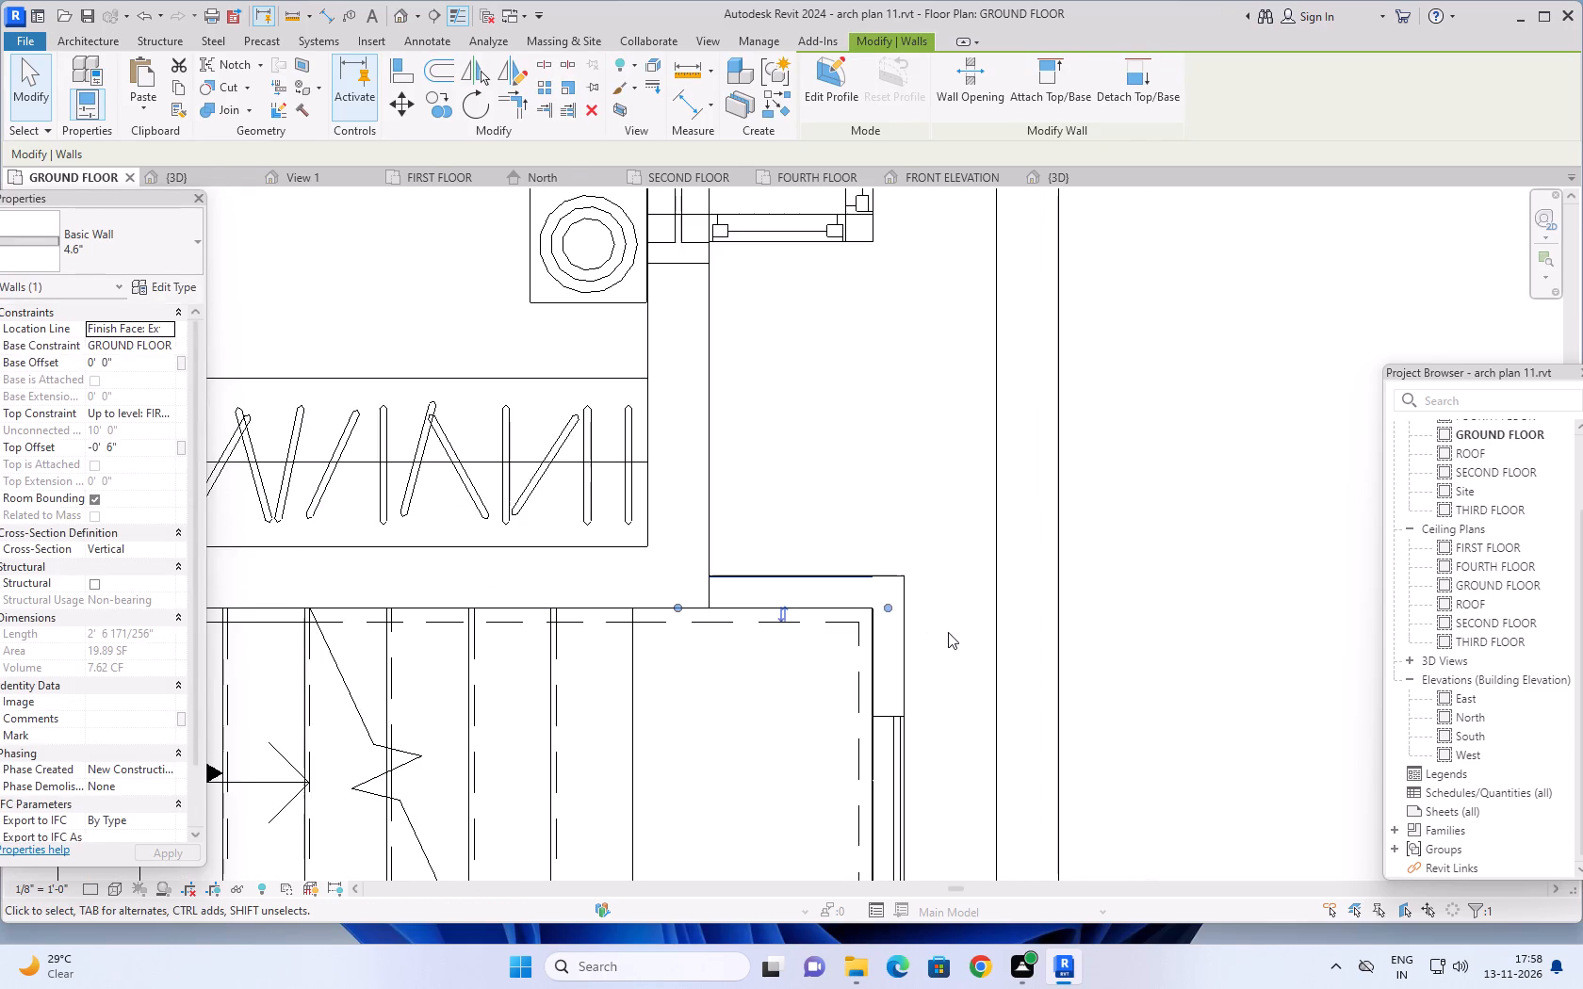
{"action": "key", "text": "Escape"}
{"action": "scroll", "coordinate": [1094, 611], "scroll_direction": "down", "scroll_amount": 5}
{"action": "middle_click_drag", "start_coordinate": [1118, 598], "coordinate": [1008, 523]}
{"action": "scroll", "coordinate": [1010, 523], "scroll_direction": "down", "scroll_amount": 2}
{"action": "middle_click_drag", "start_coordinate": [1052, 543], "coordinate": [1038, 526]}
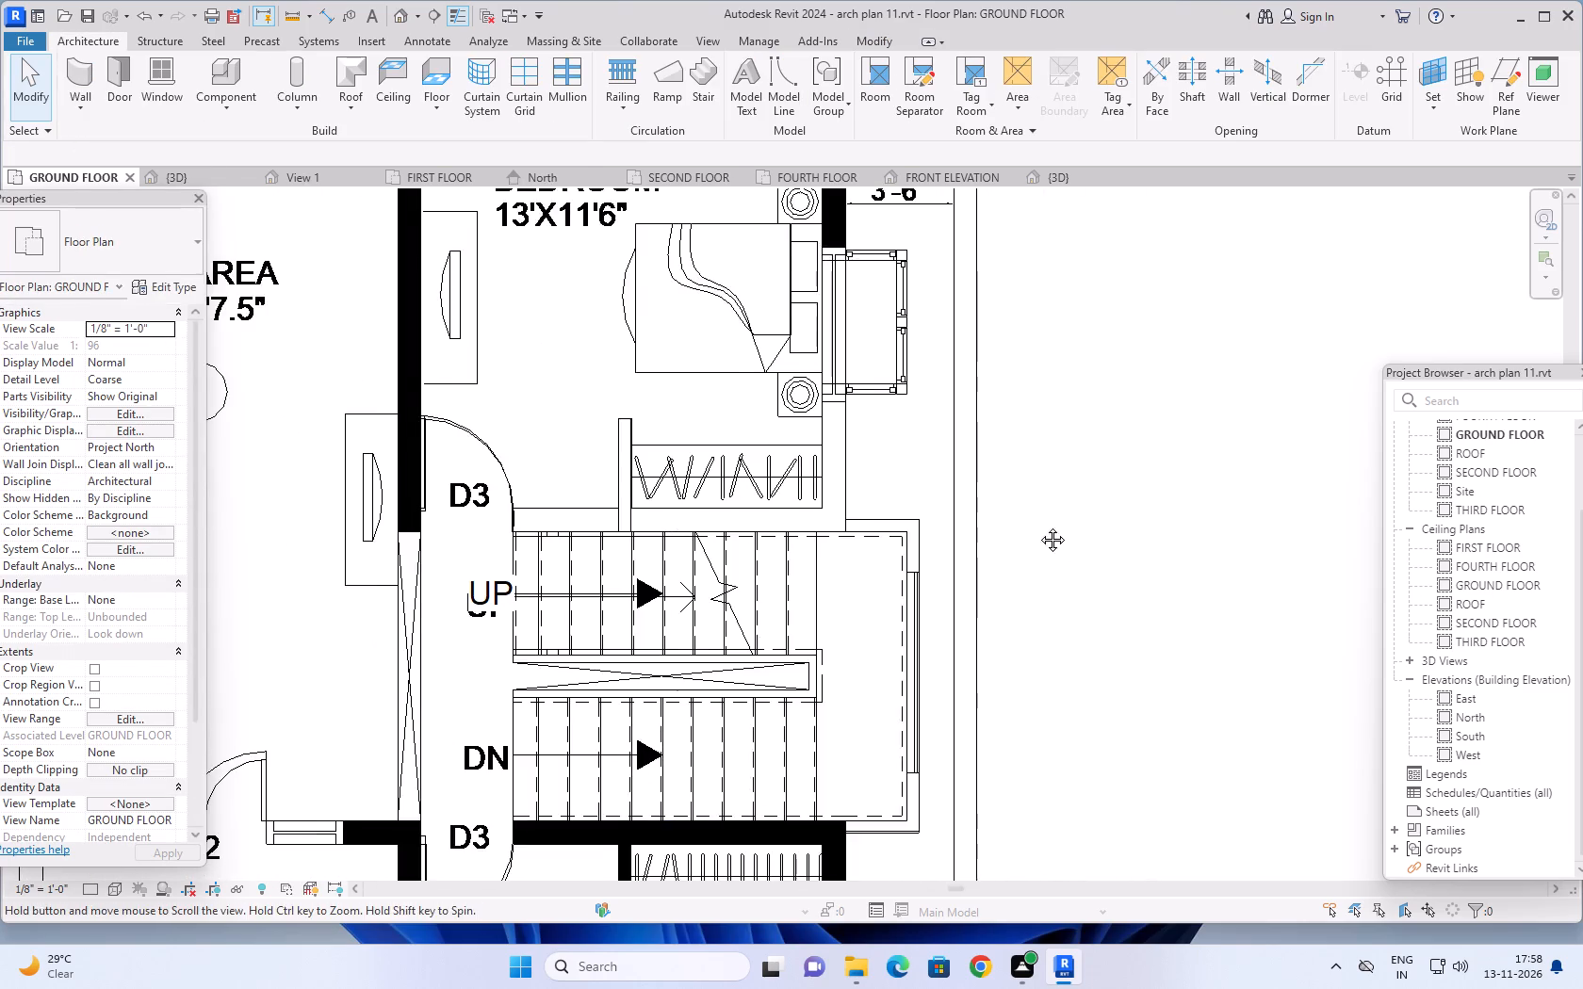
{"action": "middle_click_drag", "start_coordinate": [1038, 526], "coordinate": [976, 421]}
{"action": "key", "text": "Escape"}
{"action": "key", "text": "Escape"}
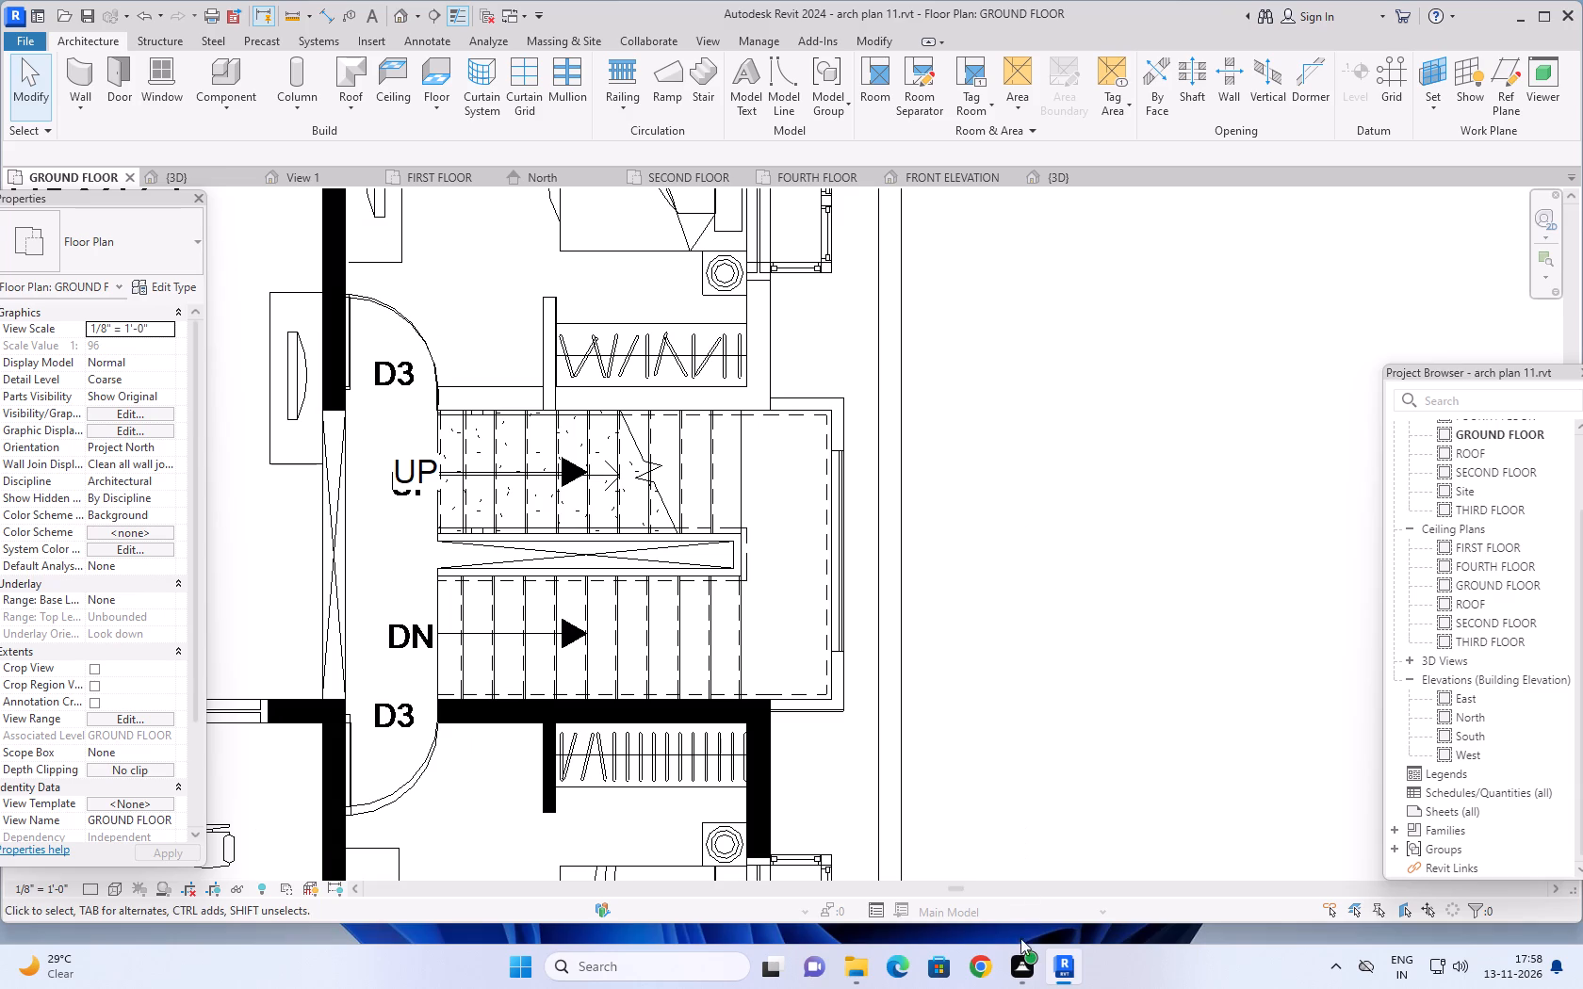
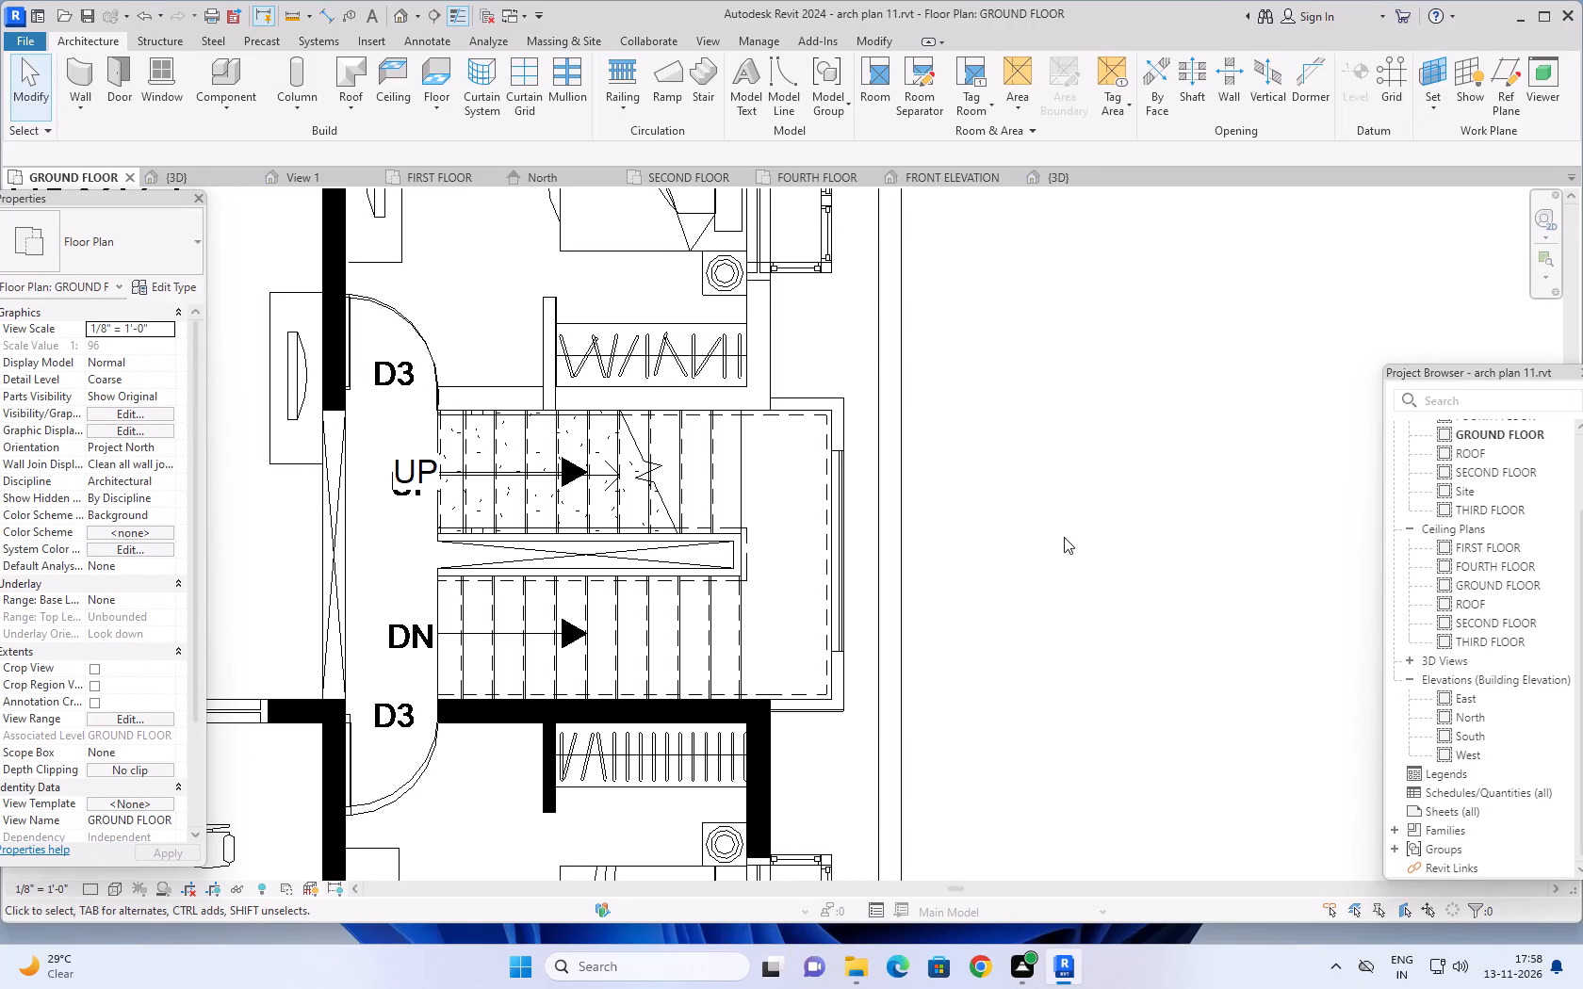
Switch to the 3D view and examine the staircase facade with its new end walls from the side and the front-right corner.
{"action": "scroll", "coordinate": [1060, 520], "scroll_direction": "down", "scroll_amount": 3}
{"action": "middle_click_drag", "start_coordinate": [1113, 467], "coordinate": [1069, 518]}
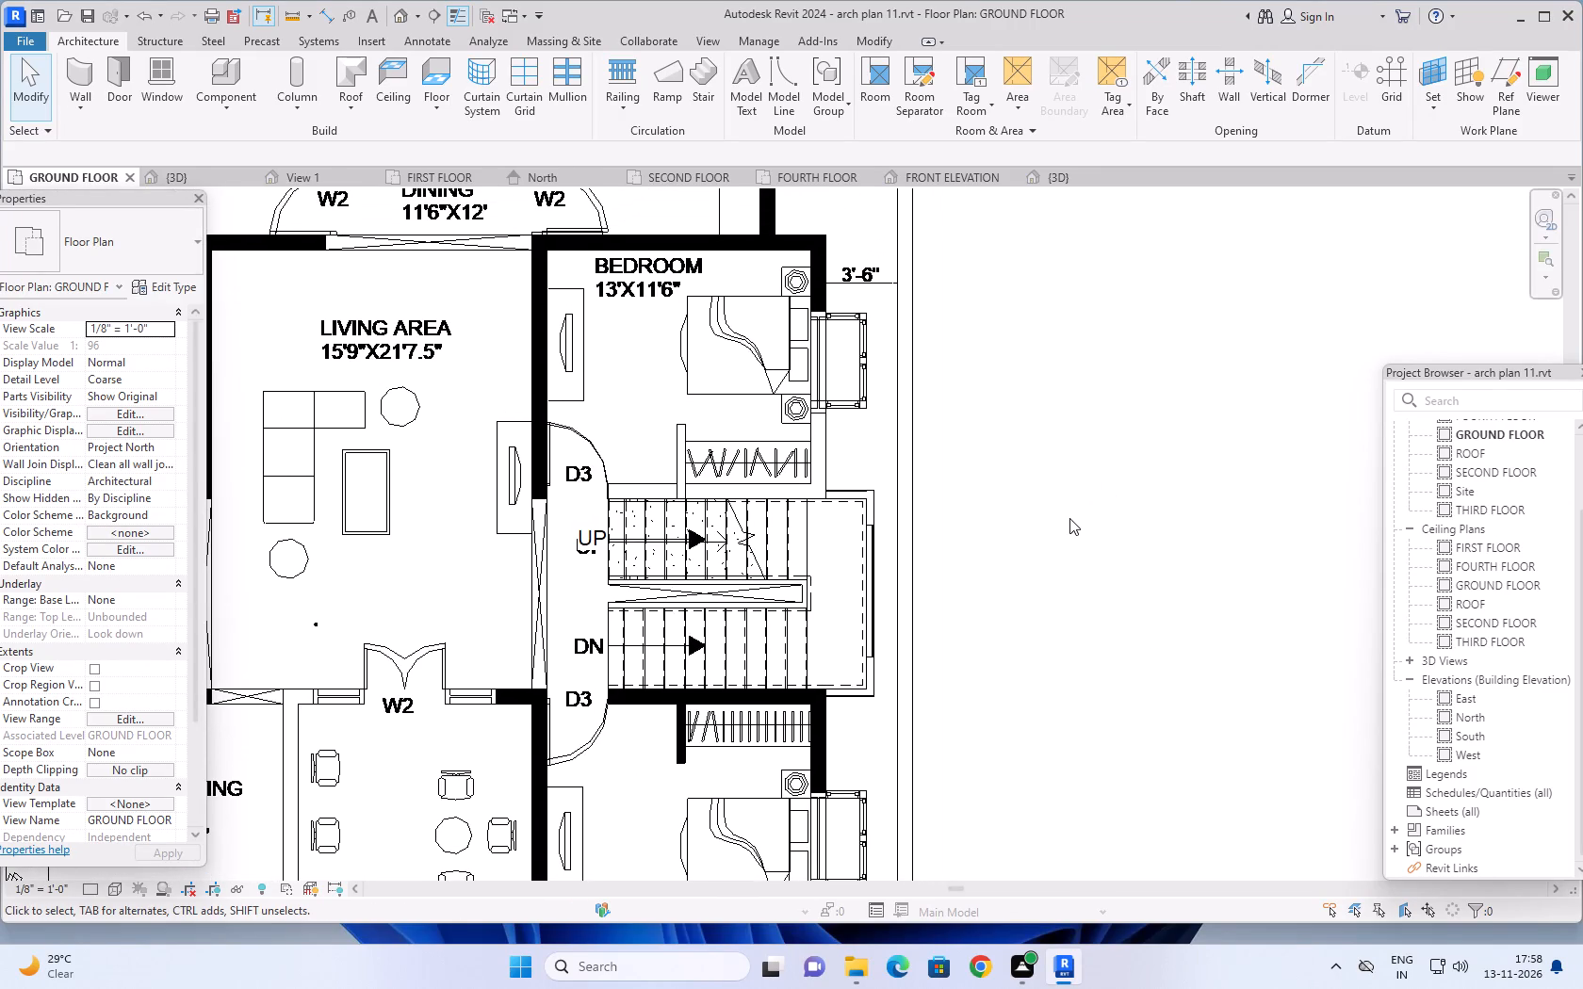
{"action": "key", "text": "Escape"}
{"action": "left_click", "coordinate": [181, 171]}
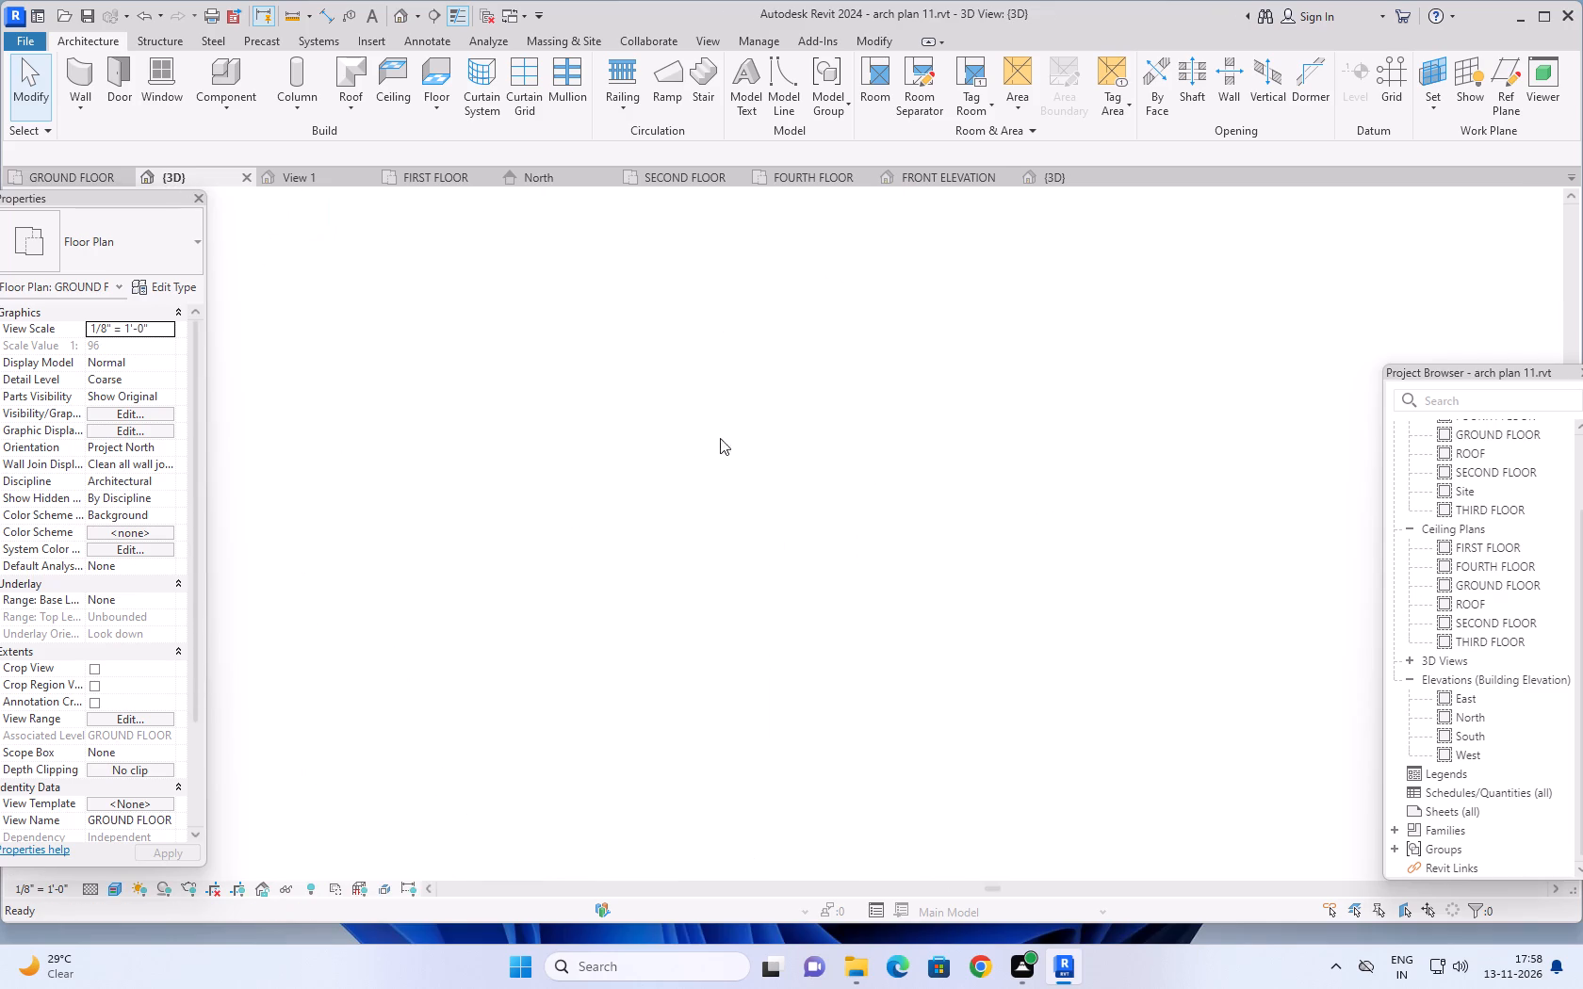
{"action": "key", "text": "Escape"}
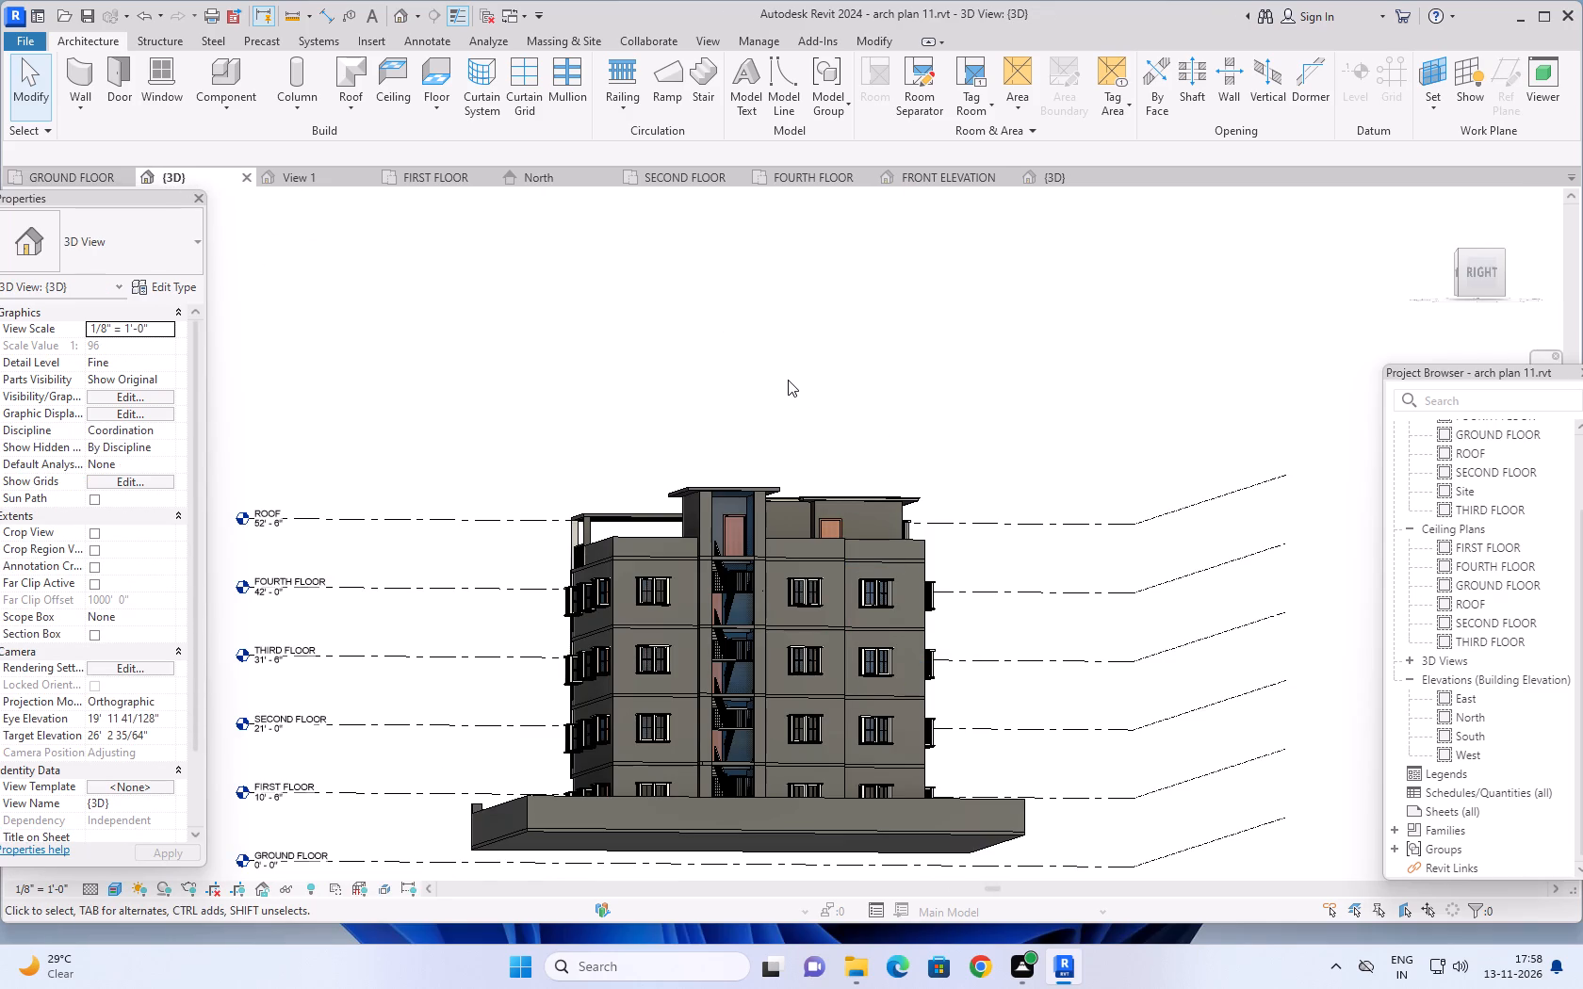
{"action": "middle_click_drag", "start_coordinate": [788, 380], "coordinate": [755, 491], "text": "shift"}
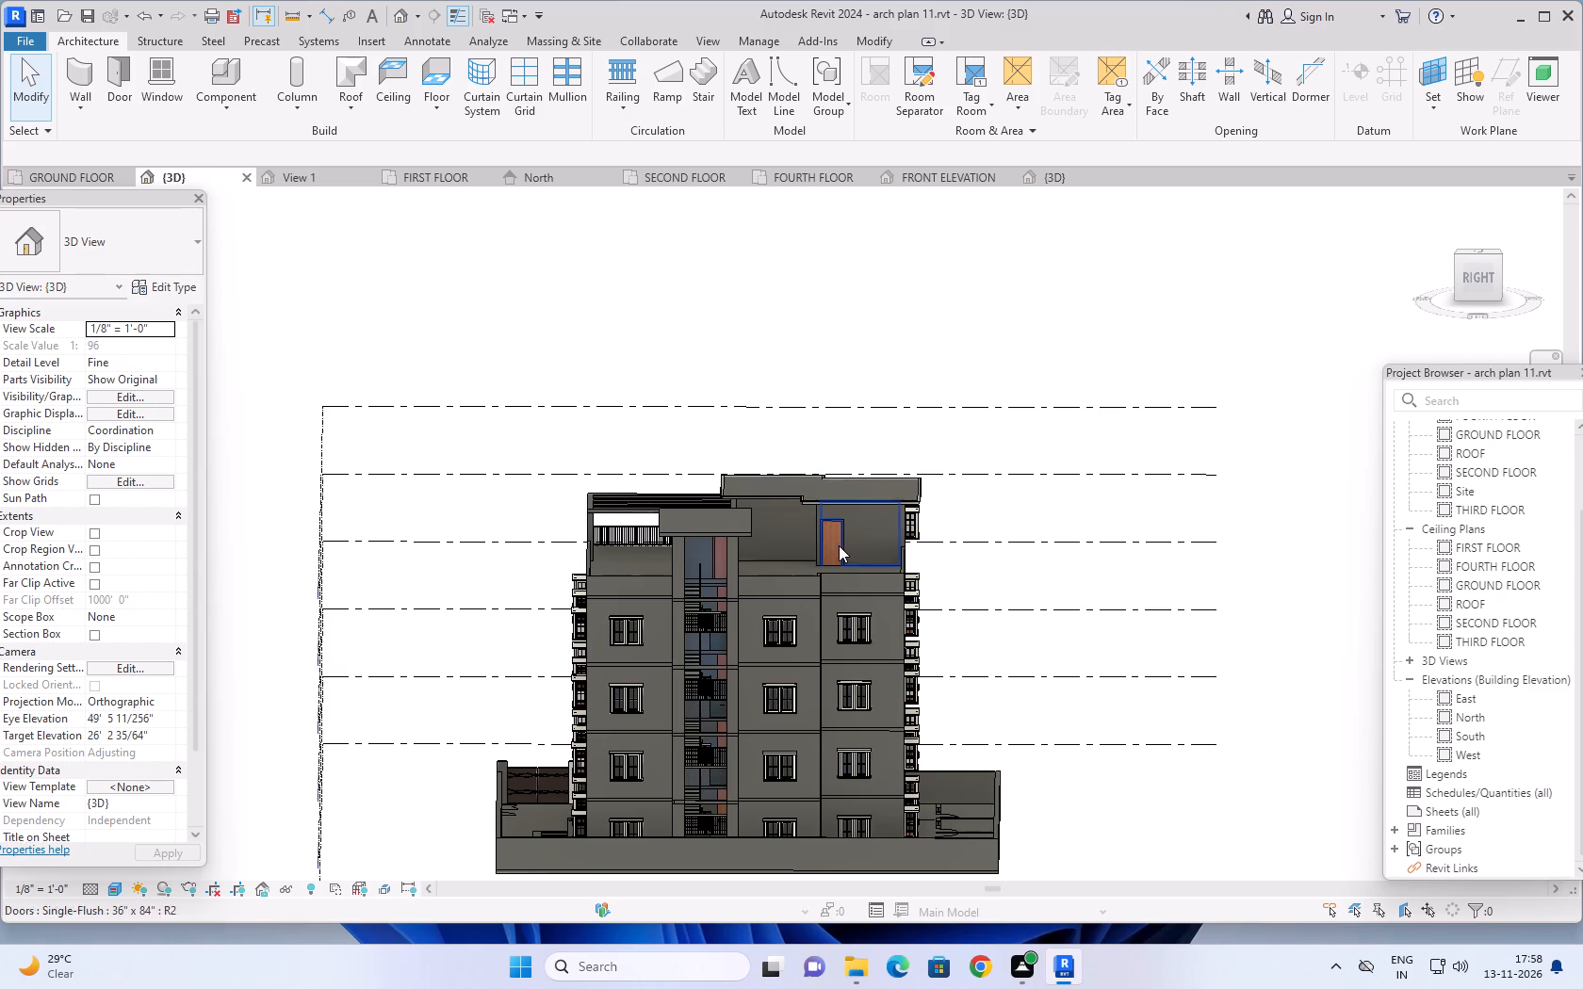
{"action": "middle_click_drag", "start_coordinate": [1092, 826], "coordinate": [1117, 812], "text": "shift"}
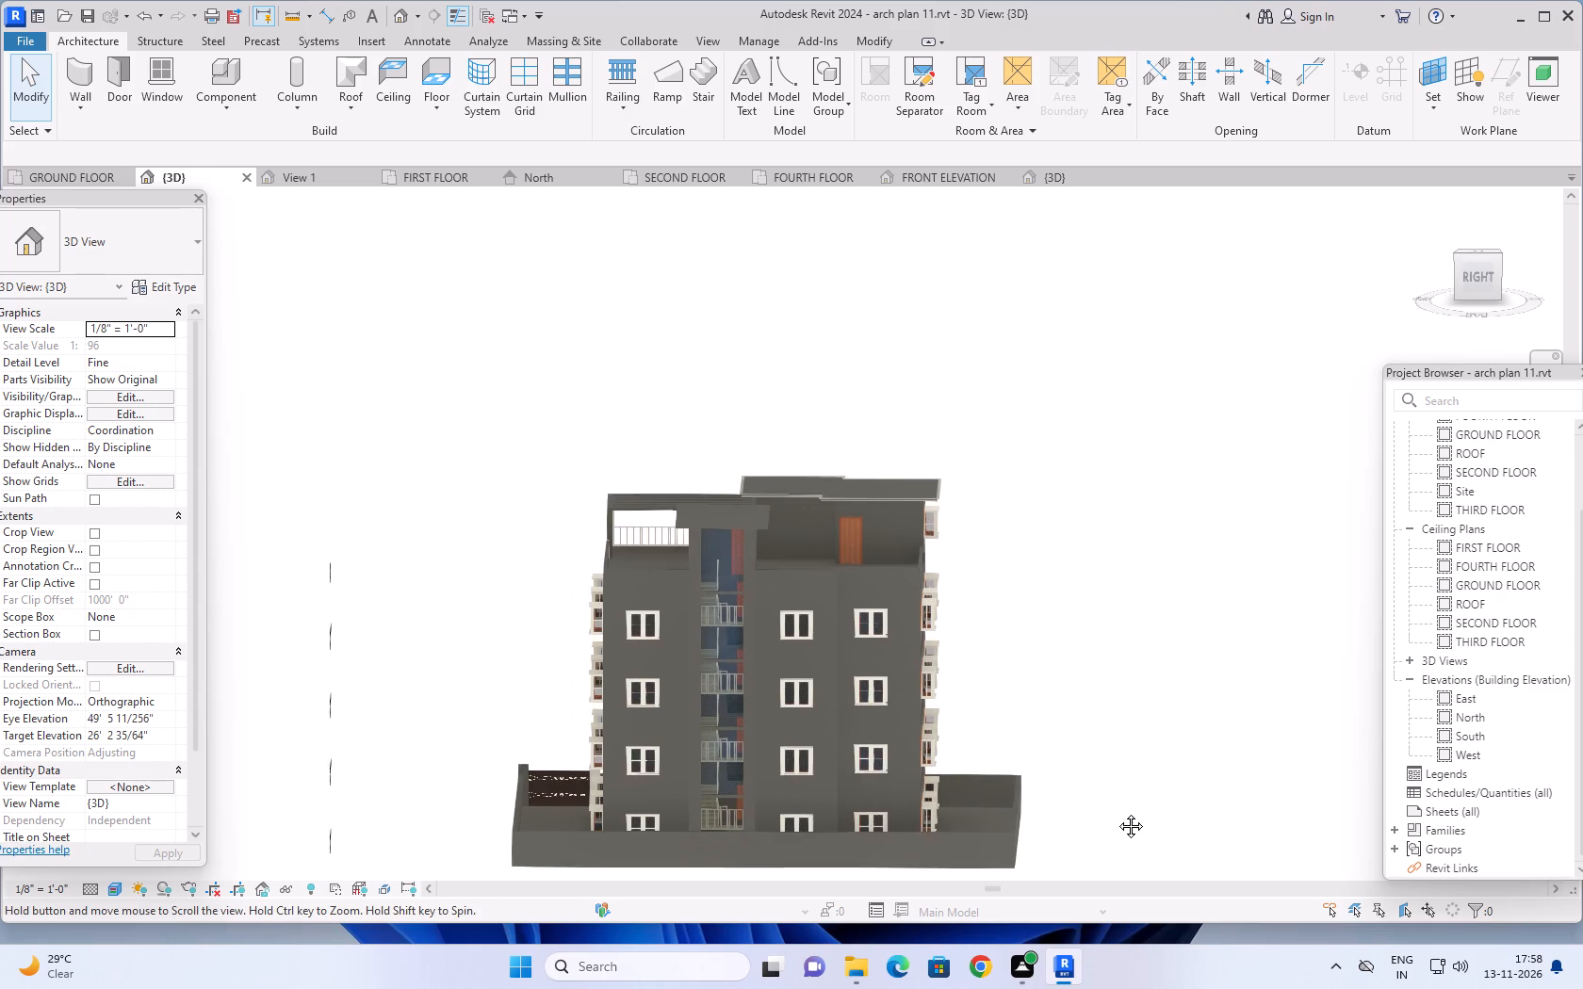
{"action": "middle_click_drag", "start_coordinate": [1117, 812], "coordinate": [1131, 812], "text": "shift"}
{"action": "scroll", "coordinate": [740, 647], "scroll_direction": "up", "scroll_amount": 3}
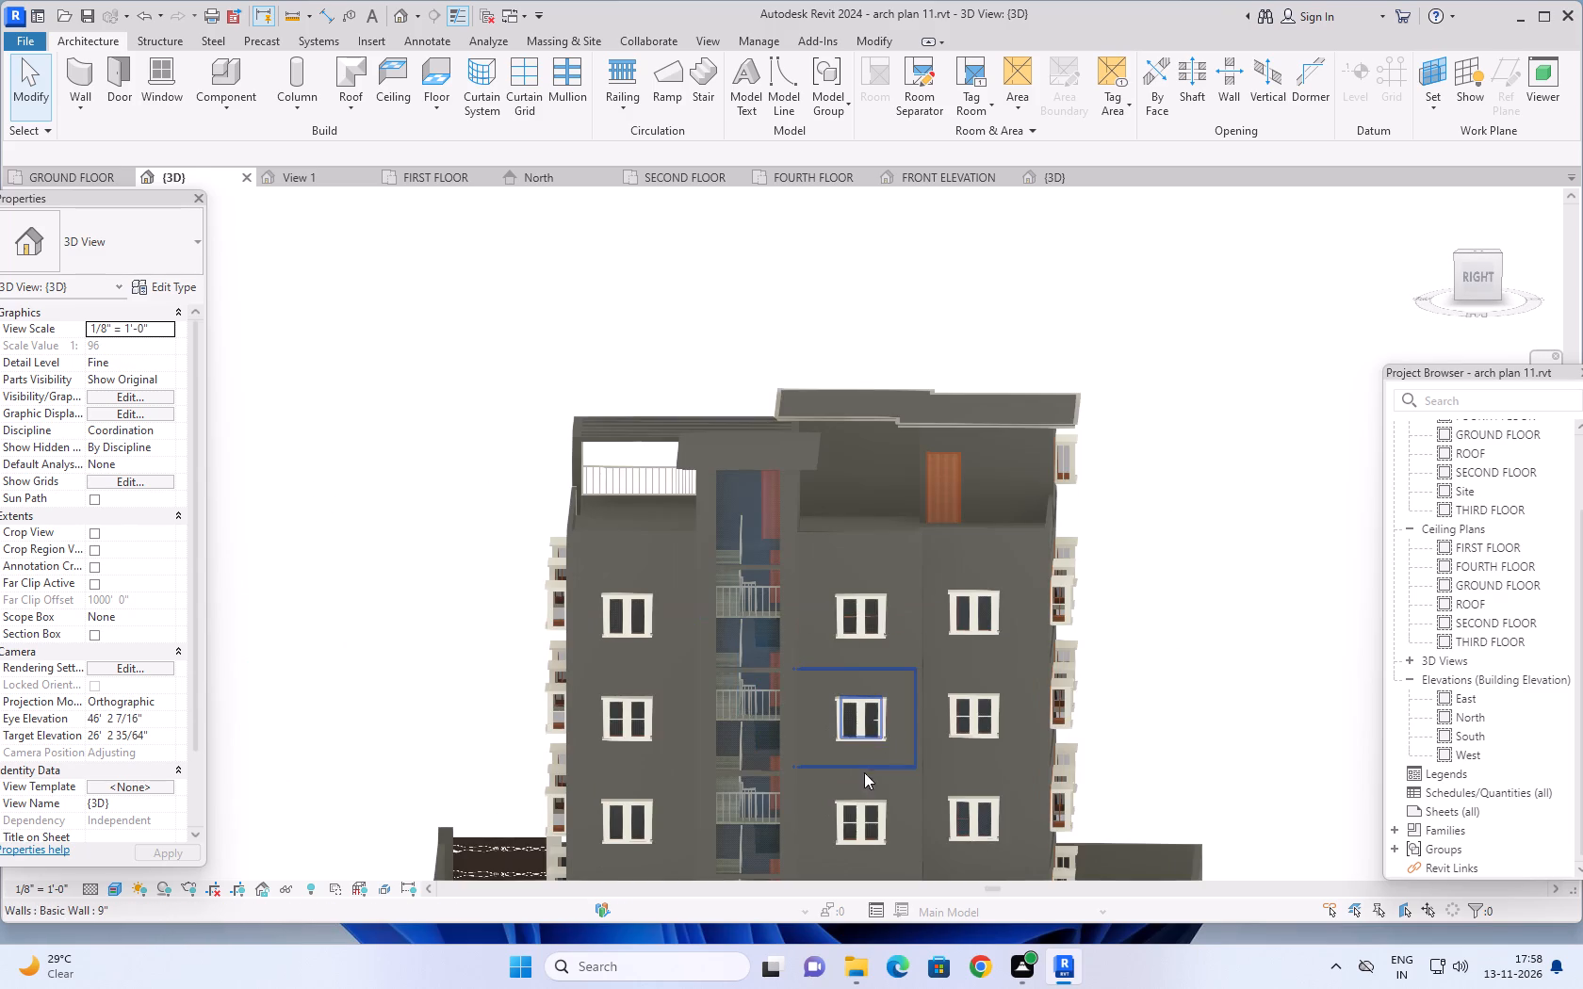
{"action": "middle_click_drag", "start_coordinate": [449, 593], "coordinate": [470, 545]}
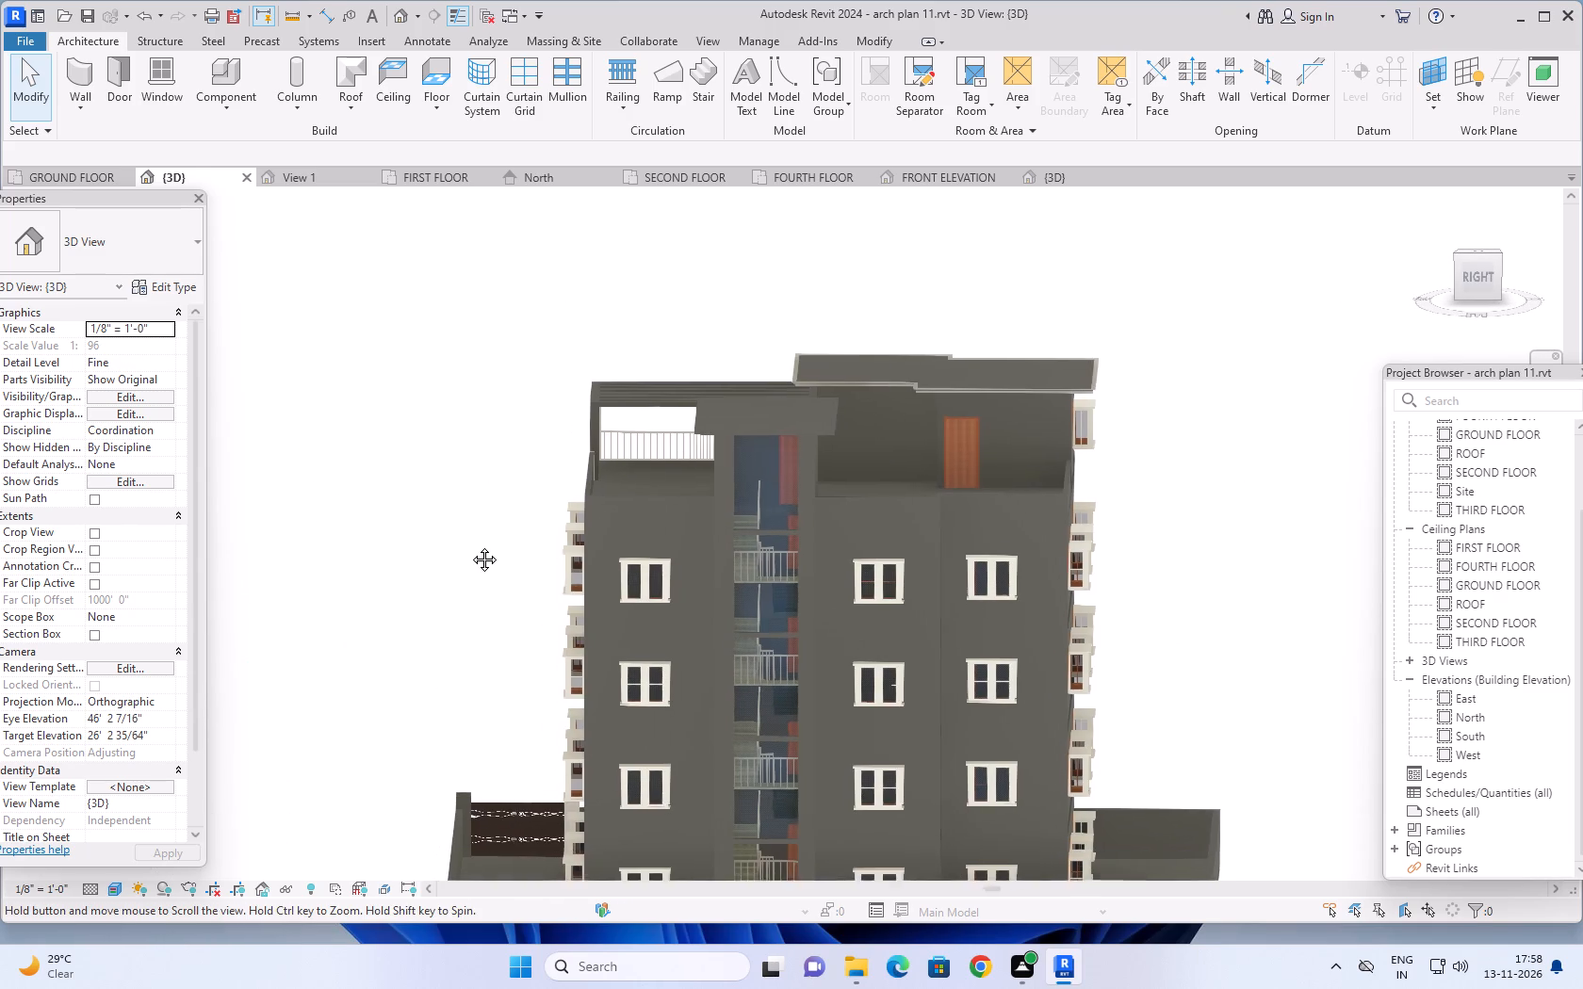
{"action": "middle_click_drag", "start_coordinate": [470, 545], "coordinate": [472, 541]}
{"action": "middle_click_drag", "start_coordinate": [473, 540], "coordinate": [526, 559]}
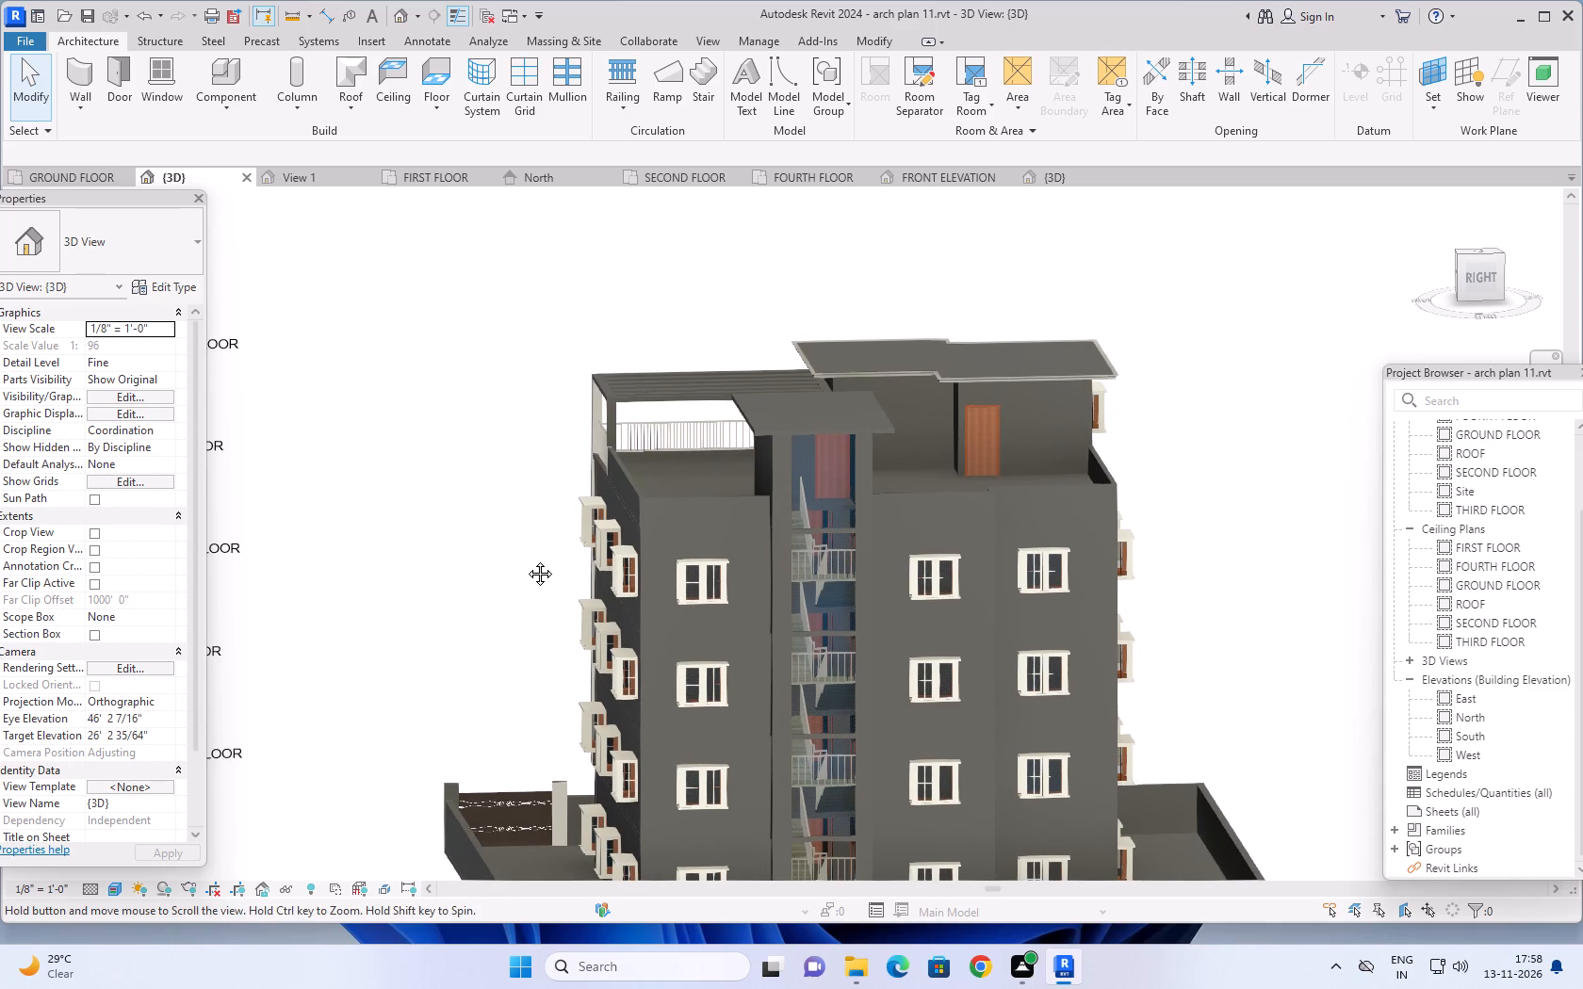
{"action": "middle_click_drag", "start_coordinate": [526, 559], "coordinate": [529, 559]}
{"action": "middle_click_drag", "start_coordinate": [1257, 705], "coordinate": [1107, 610]}
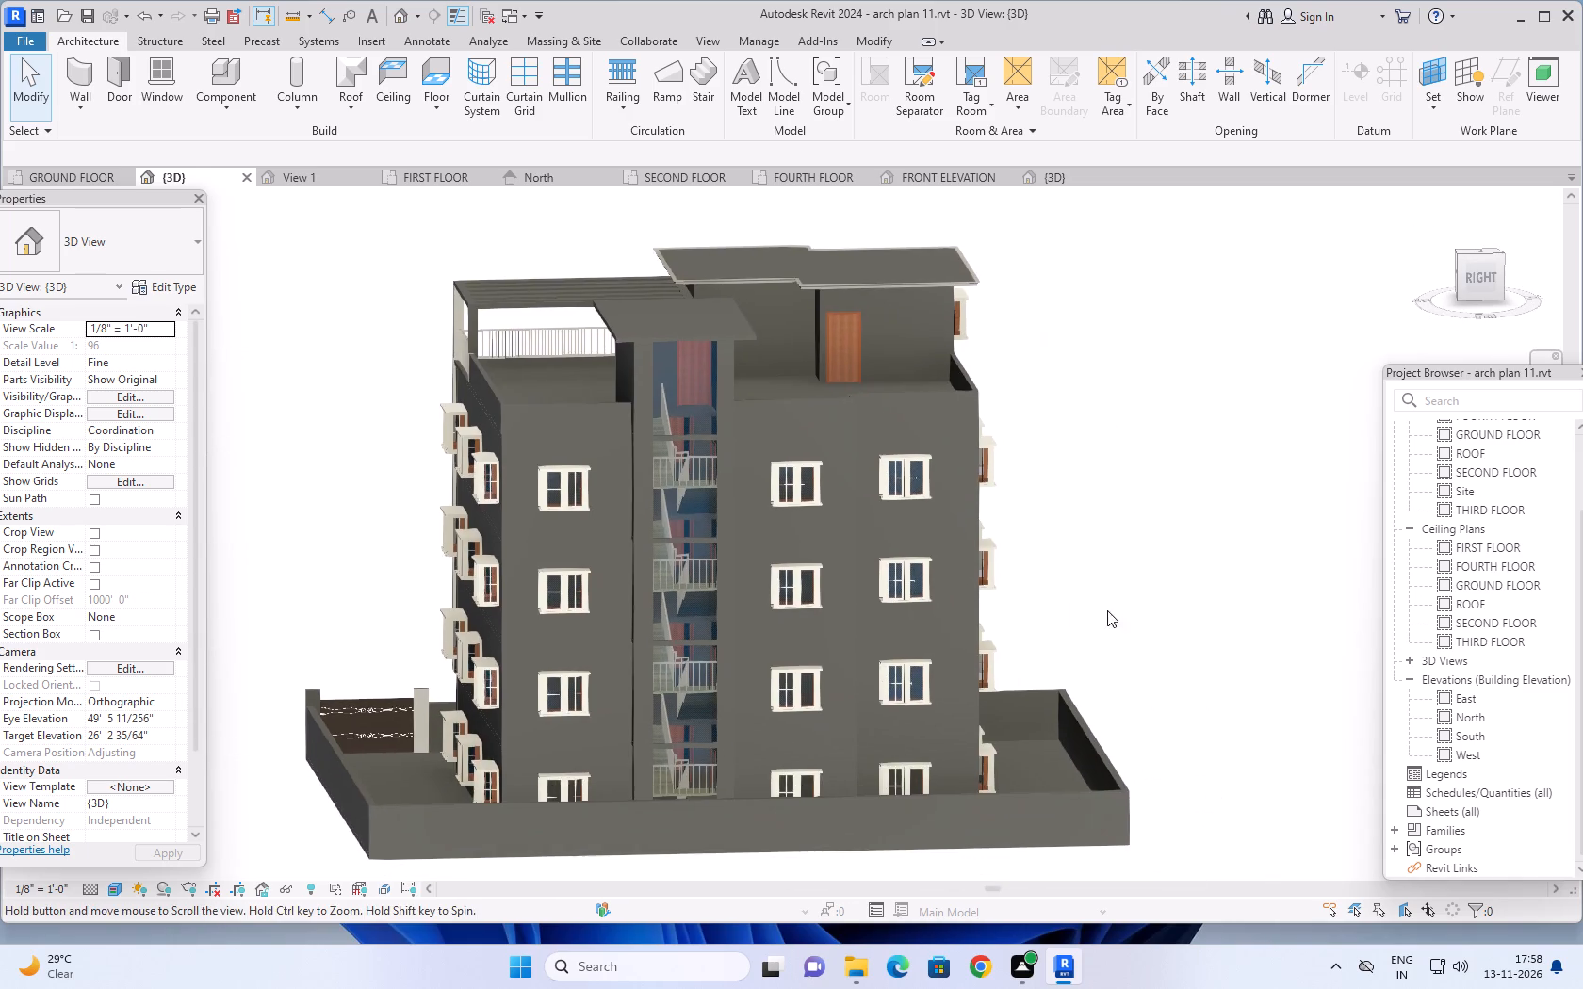
{"action": "middle_click_drag", "start_coordinate": [1118, 613], "coordinate": [1232, 653]}
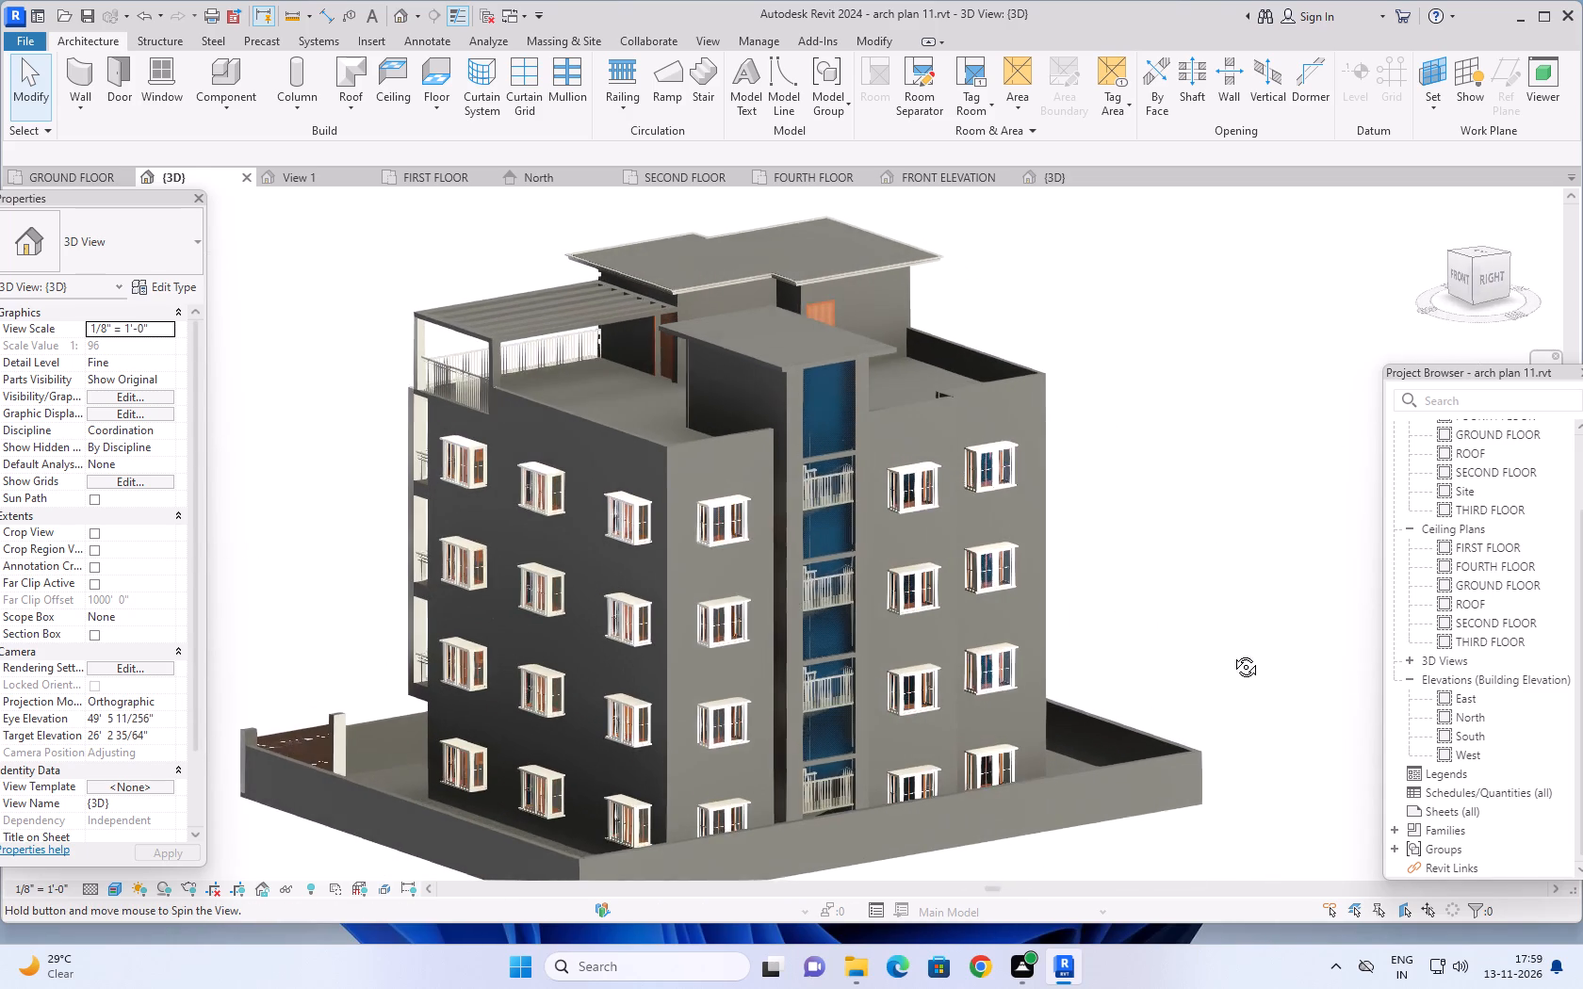
{"action": "middle_click_drag", "start_coordinate": [1232, 653], "coordinate": [1235, 663]}
{"action": "scroll", "coordinate": [828, 462], "scroll_direction": "up", "scroll_amount": 6}
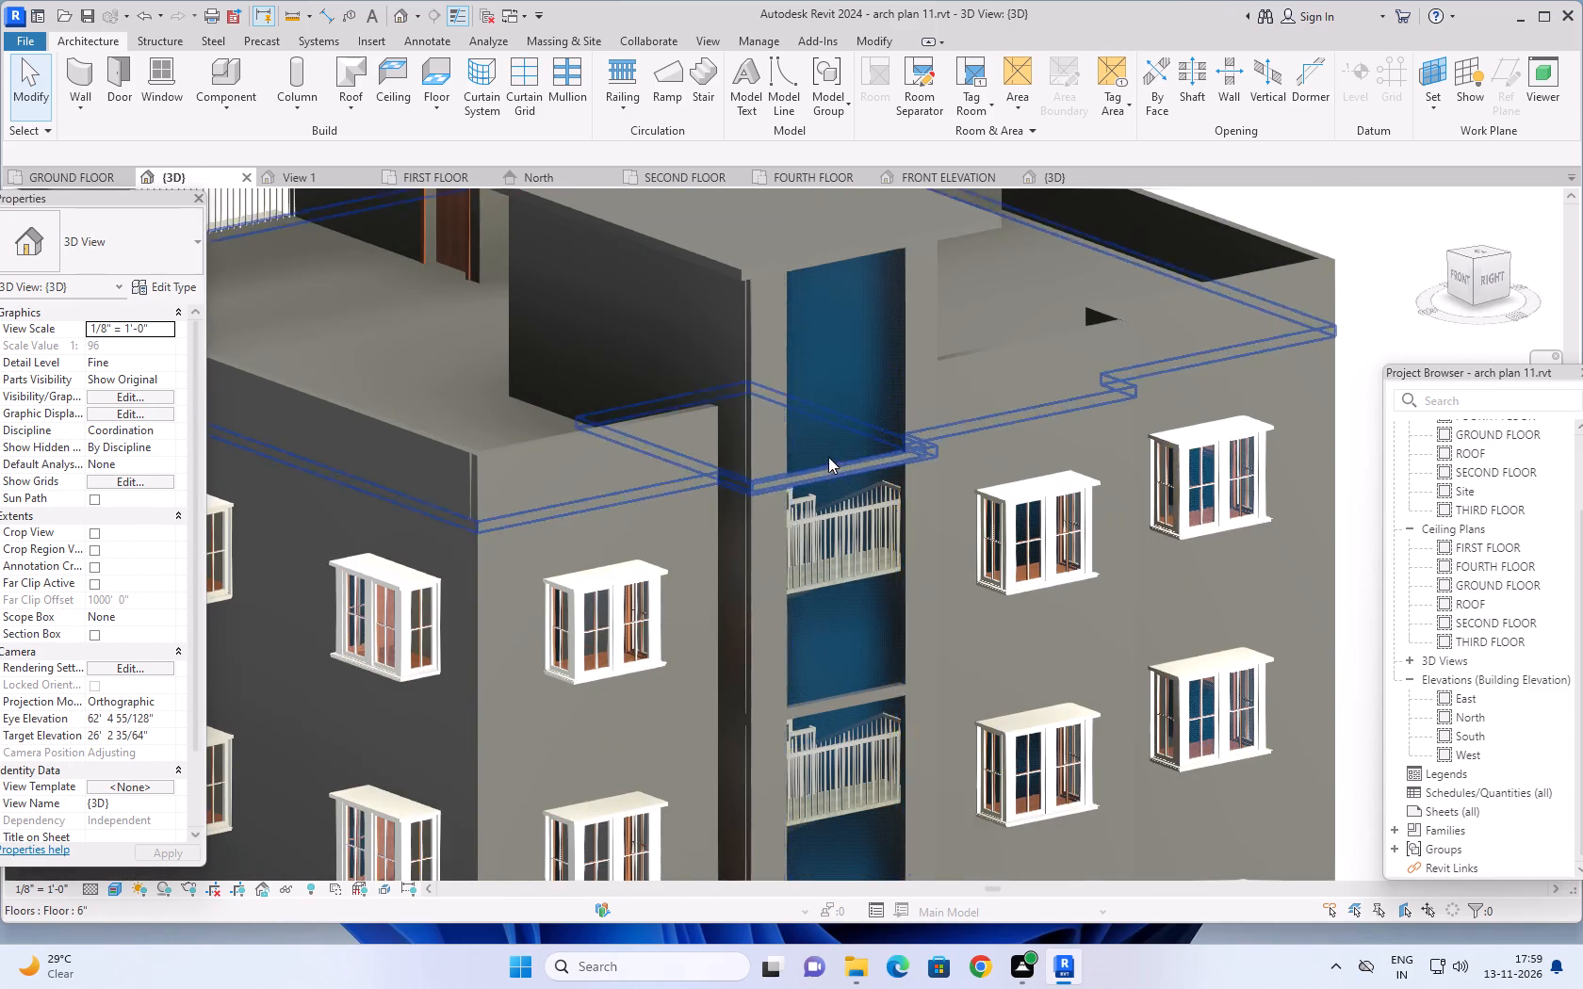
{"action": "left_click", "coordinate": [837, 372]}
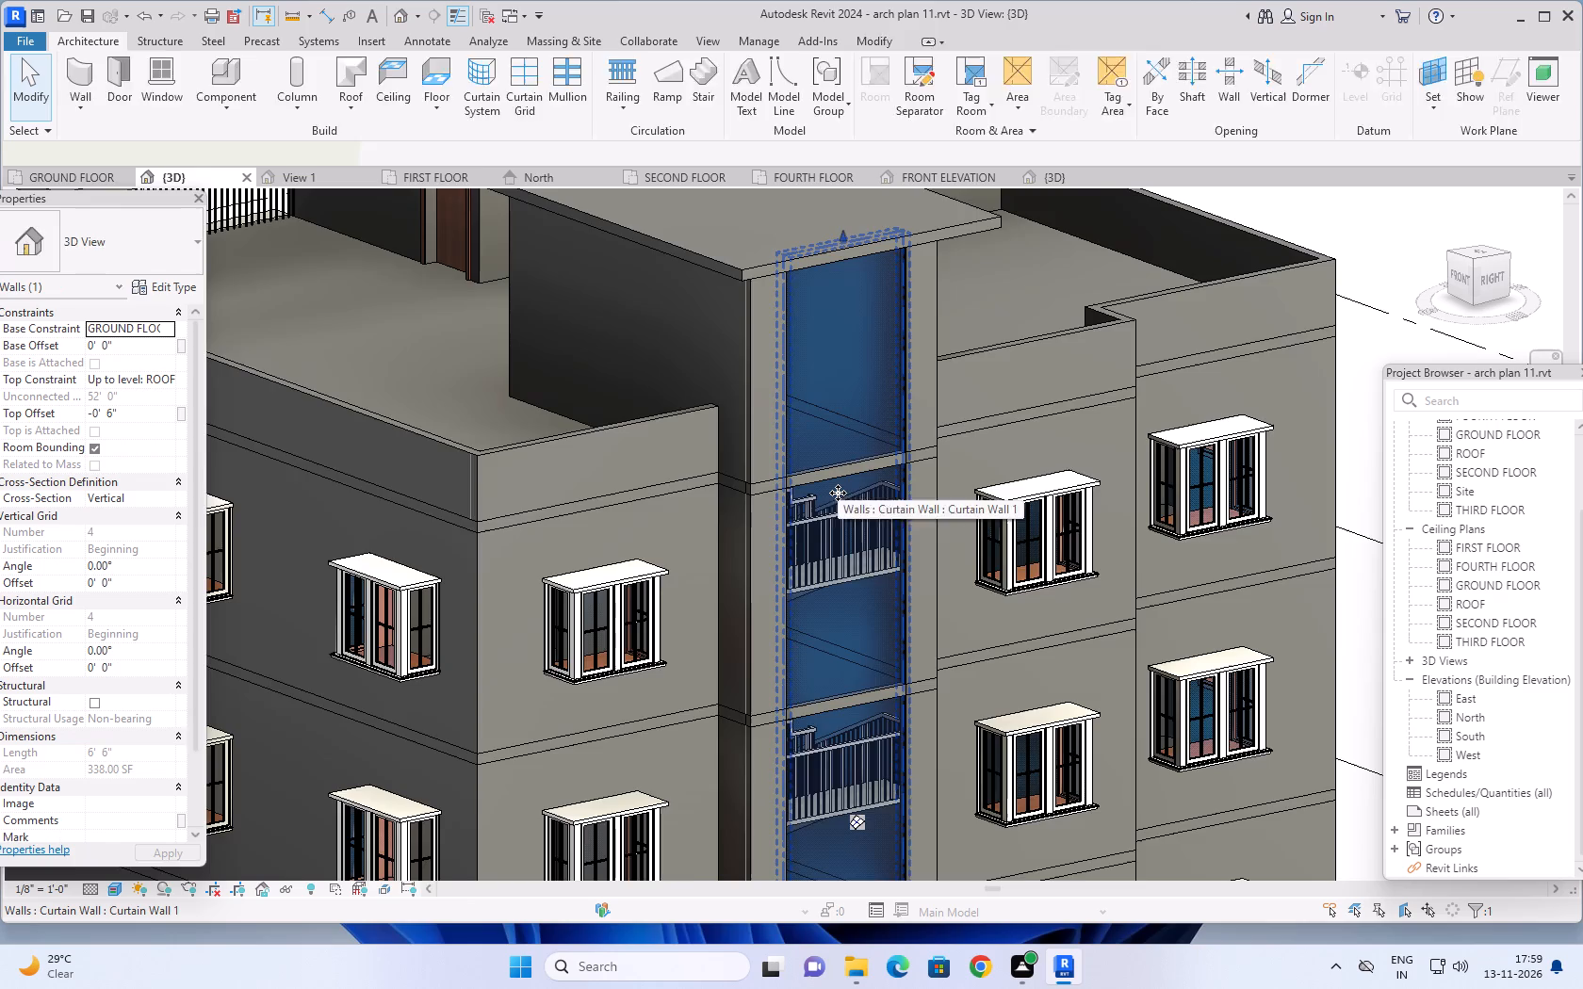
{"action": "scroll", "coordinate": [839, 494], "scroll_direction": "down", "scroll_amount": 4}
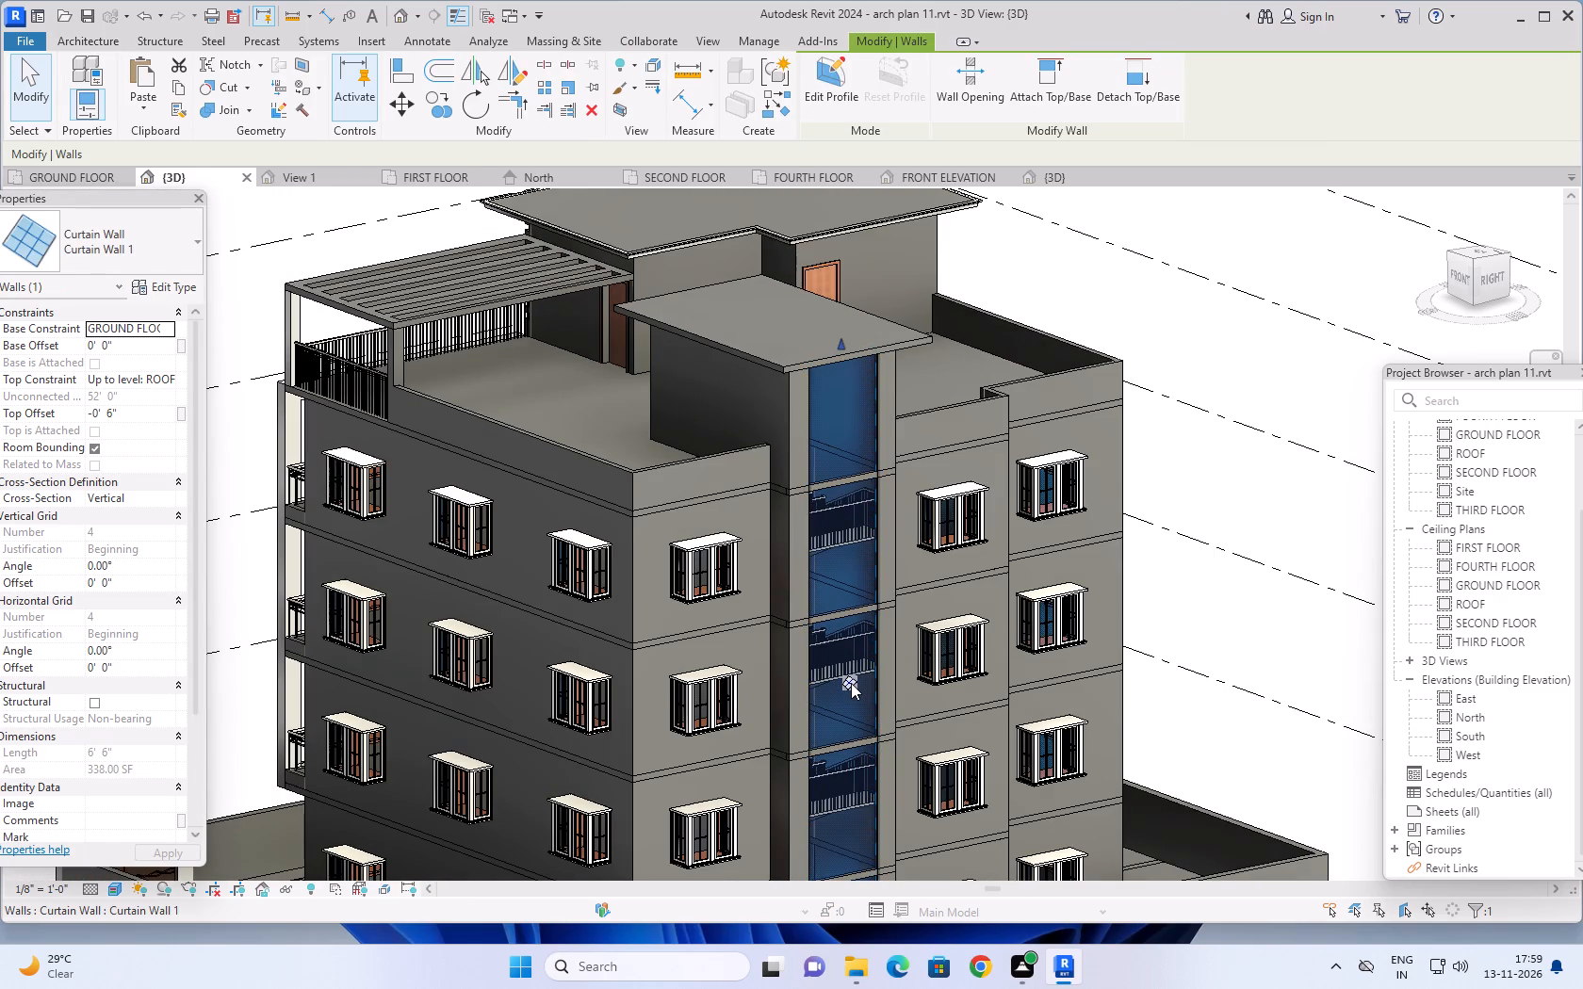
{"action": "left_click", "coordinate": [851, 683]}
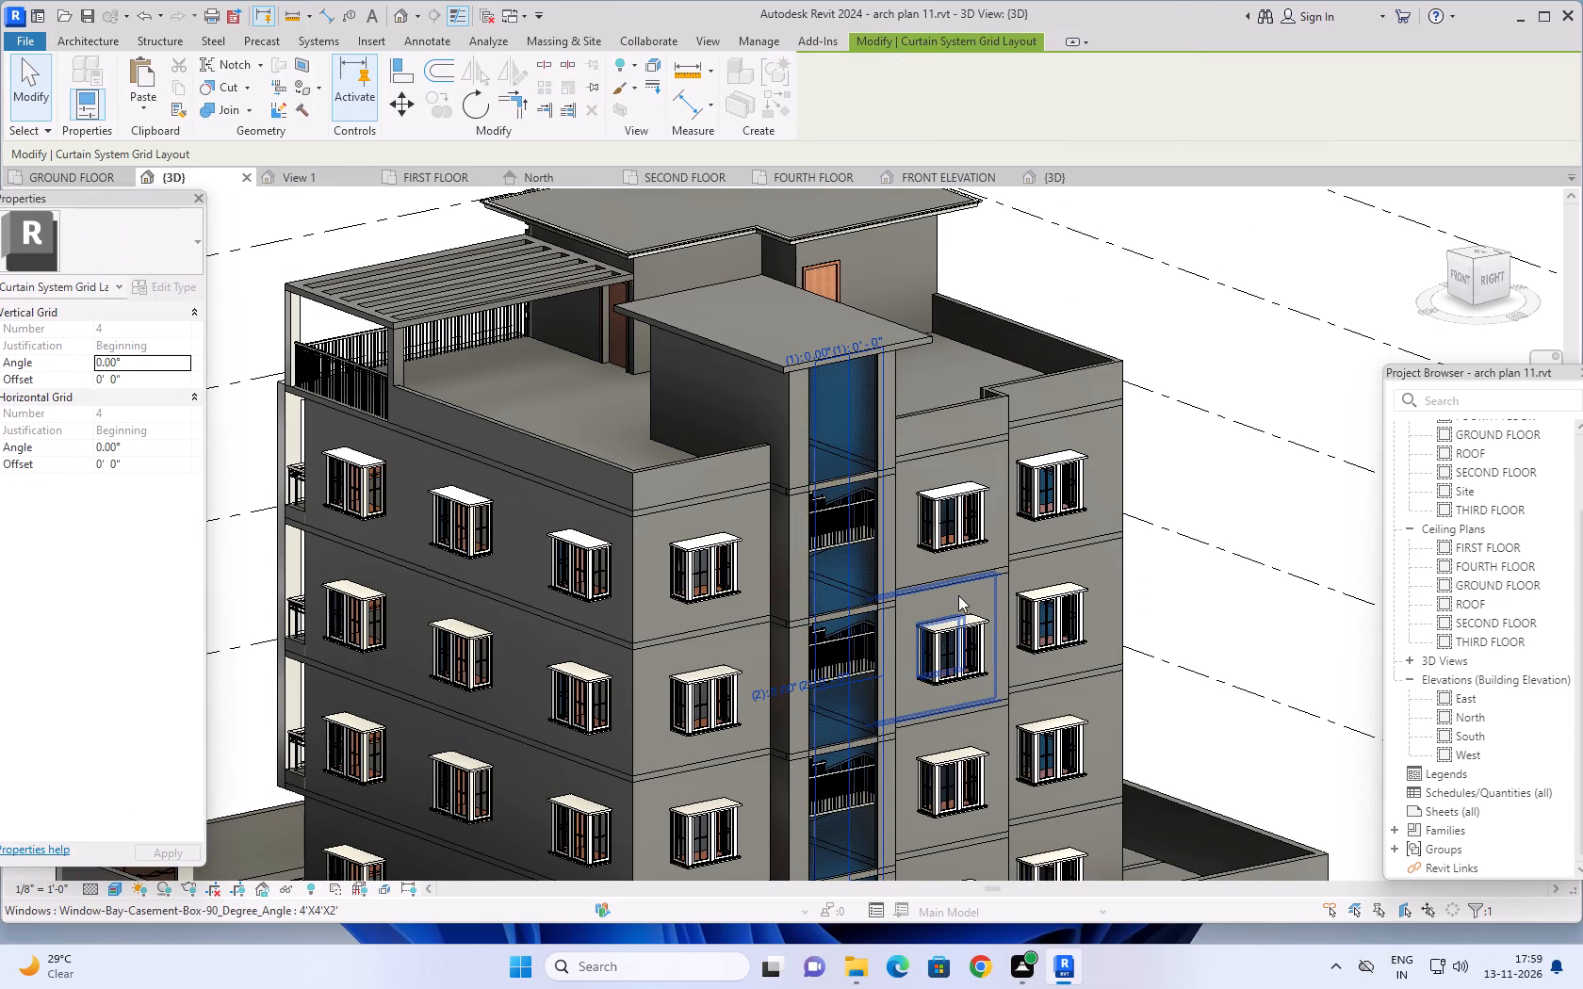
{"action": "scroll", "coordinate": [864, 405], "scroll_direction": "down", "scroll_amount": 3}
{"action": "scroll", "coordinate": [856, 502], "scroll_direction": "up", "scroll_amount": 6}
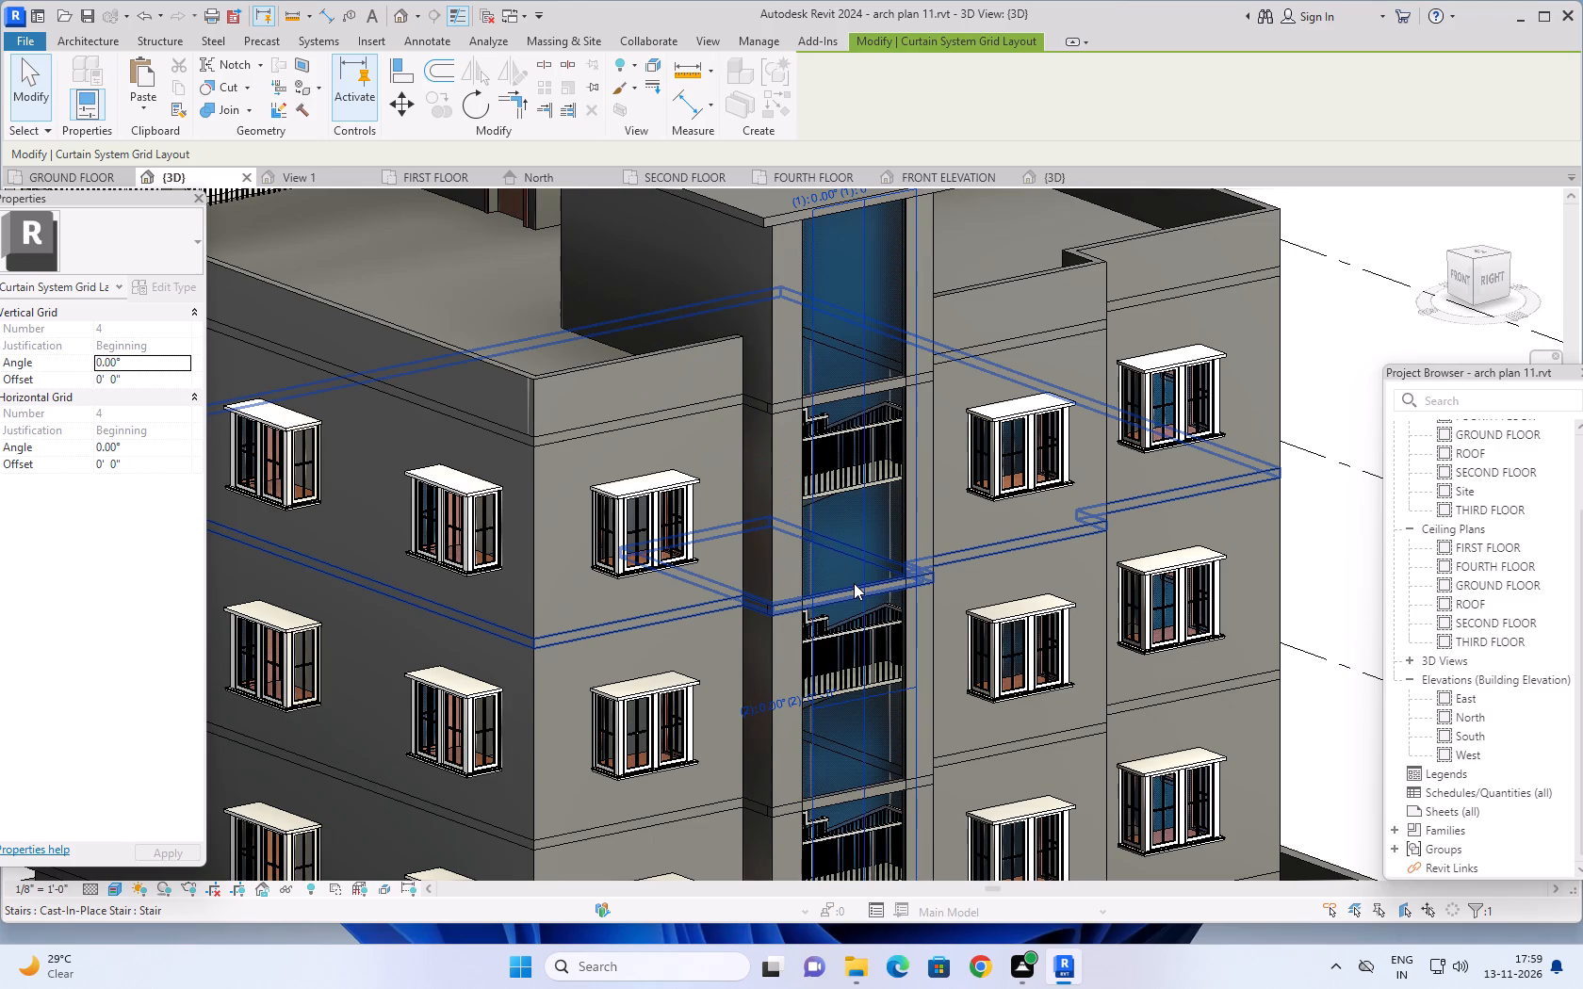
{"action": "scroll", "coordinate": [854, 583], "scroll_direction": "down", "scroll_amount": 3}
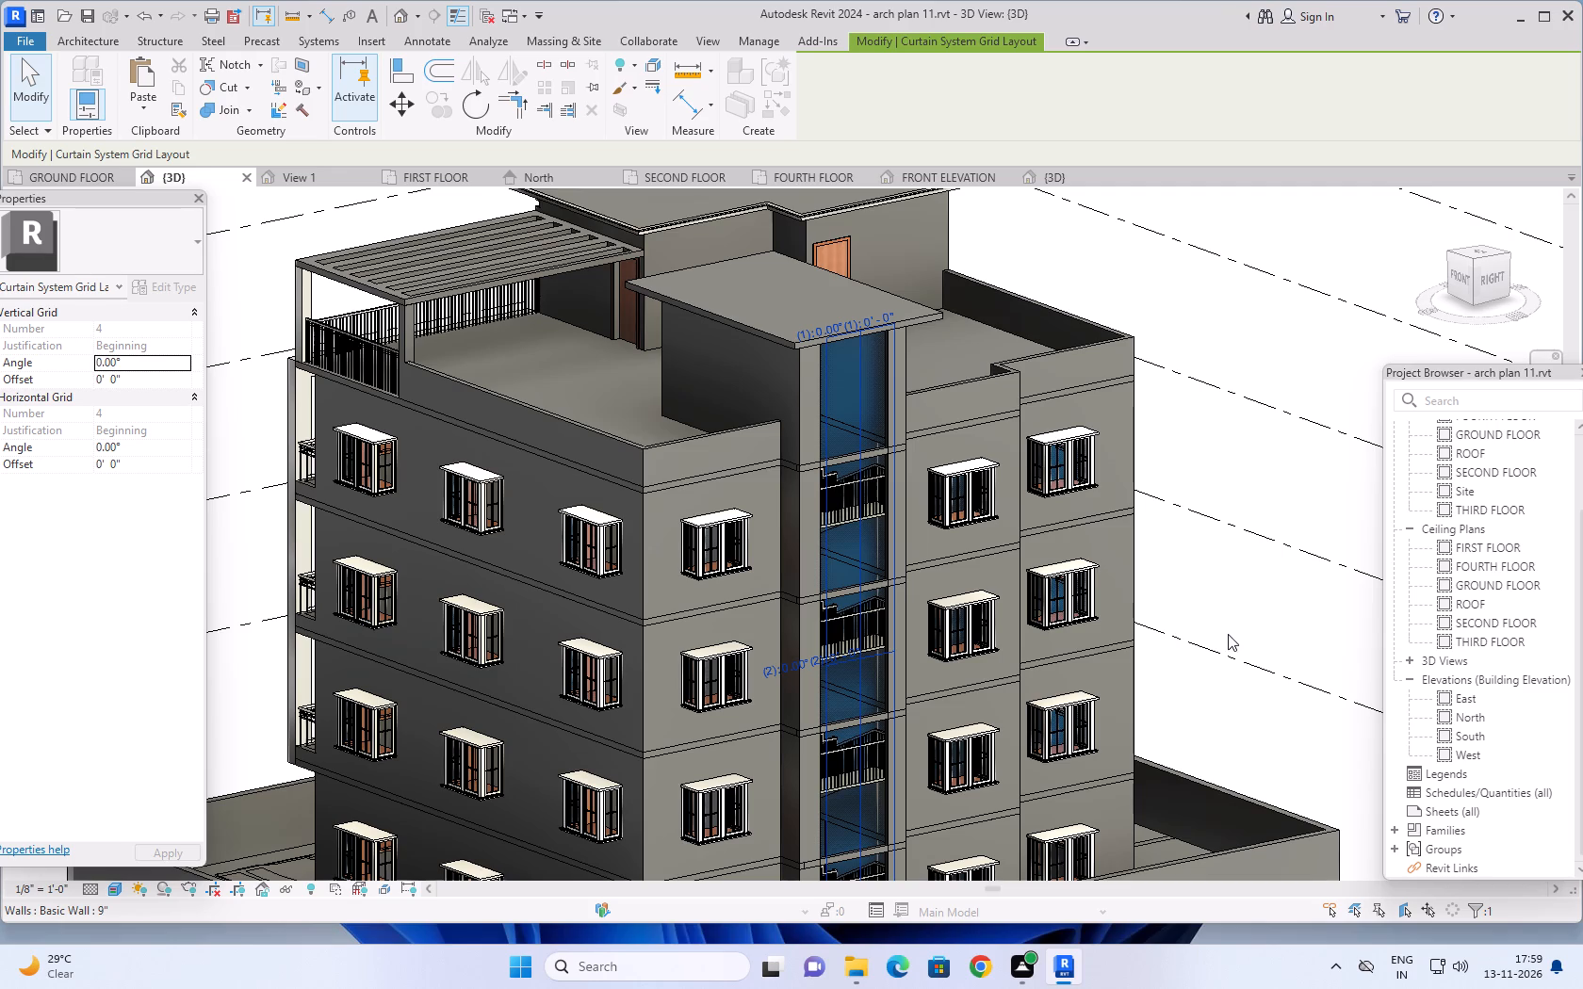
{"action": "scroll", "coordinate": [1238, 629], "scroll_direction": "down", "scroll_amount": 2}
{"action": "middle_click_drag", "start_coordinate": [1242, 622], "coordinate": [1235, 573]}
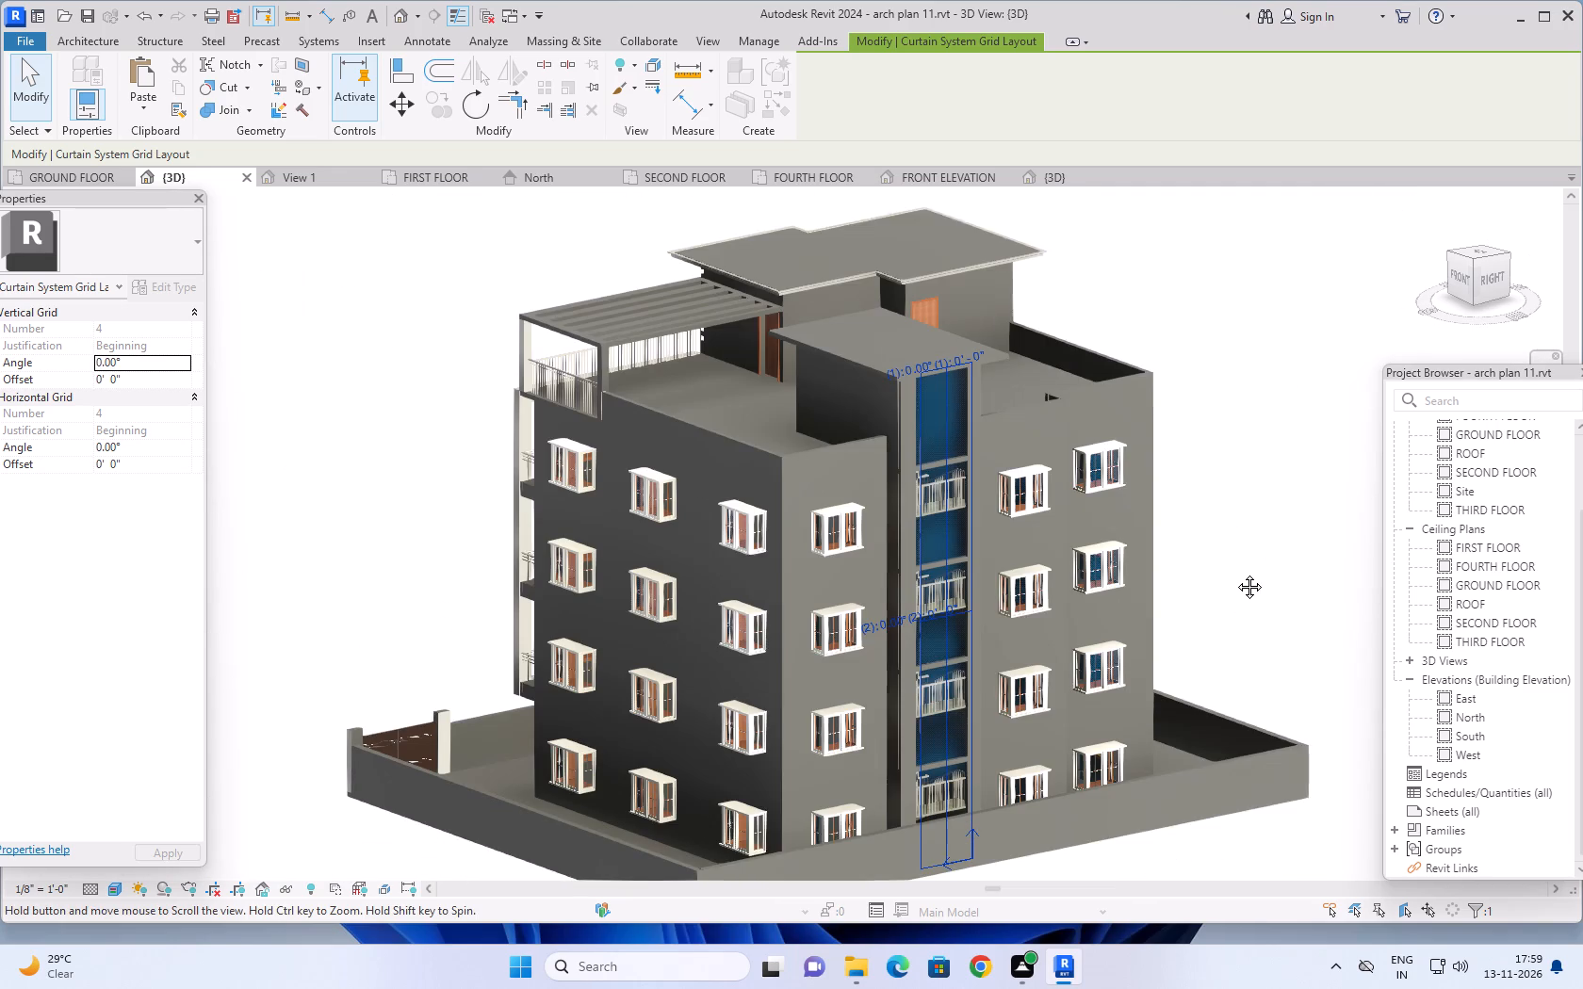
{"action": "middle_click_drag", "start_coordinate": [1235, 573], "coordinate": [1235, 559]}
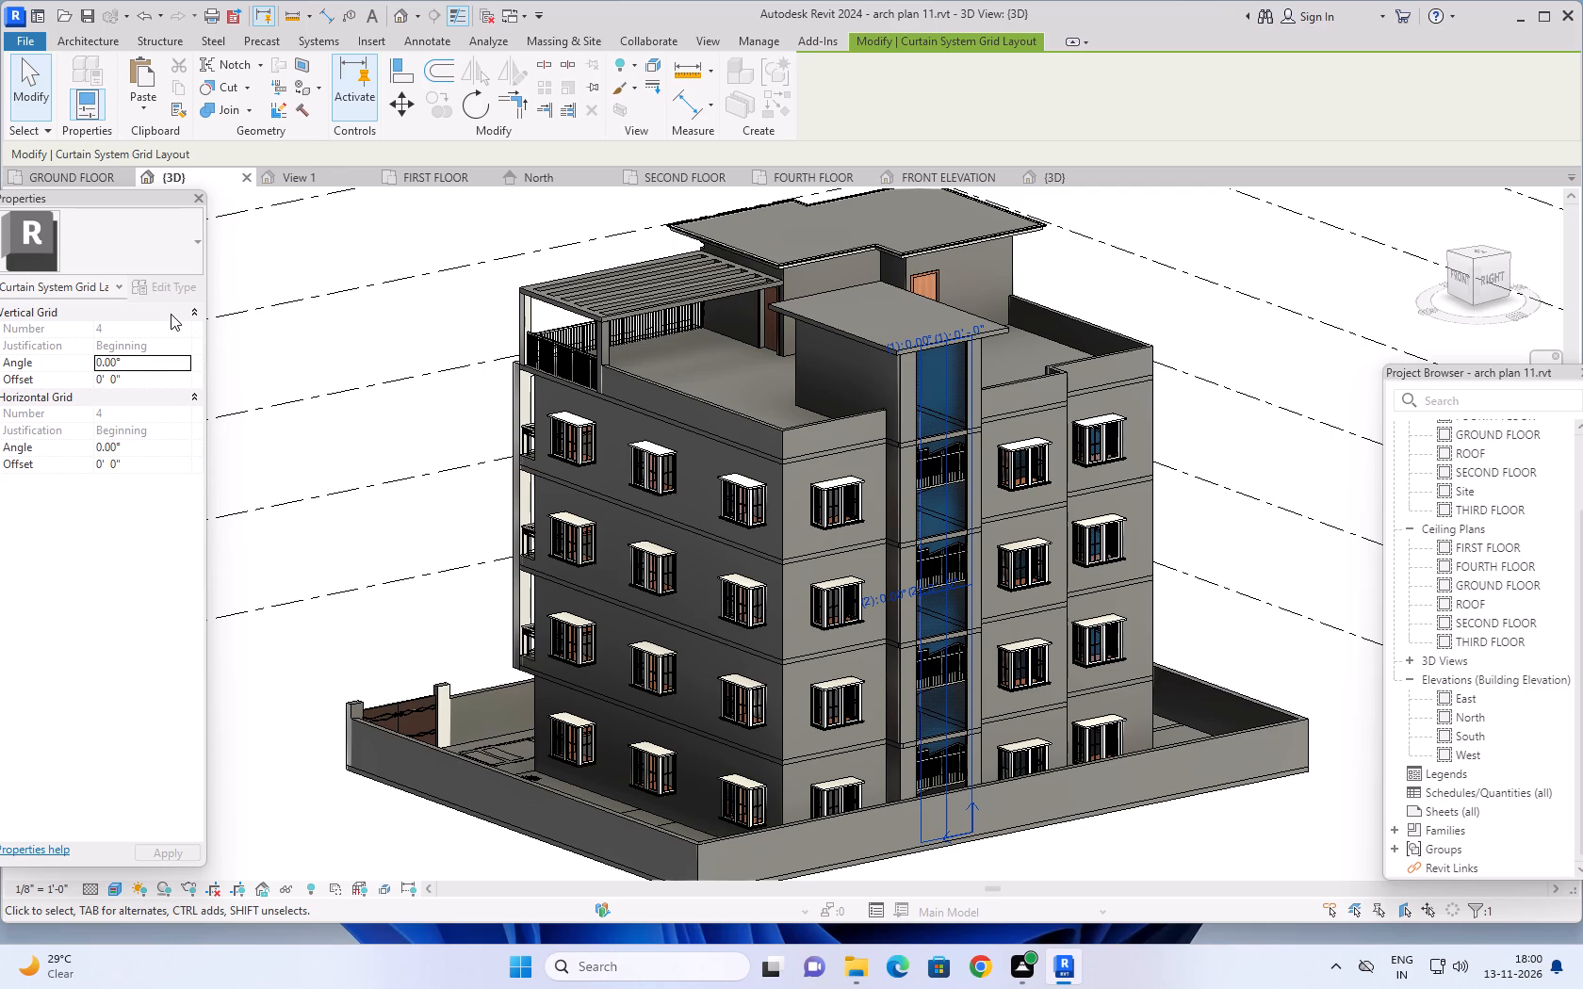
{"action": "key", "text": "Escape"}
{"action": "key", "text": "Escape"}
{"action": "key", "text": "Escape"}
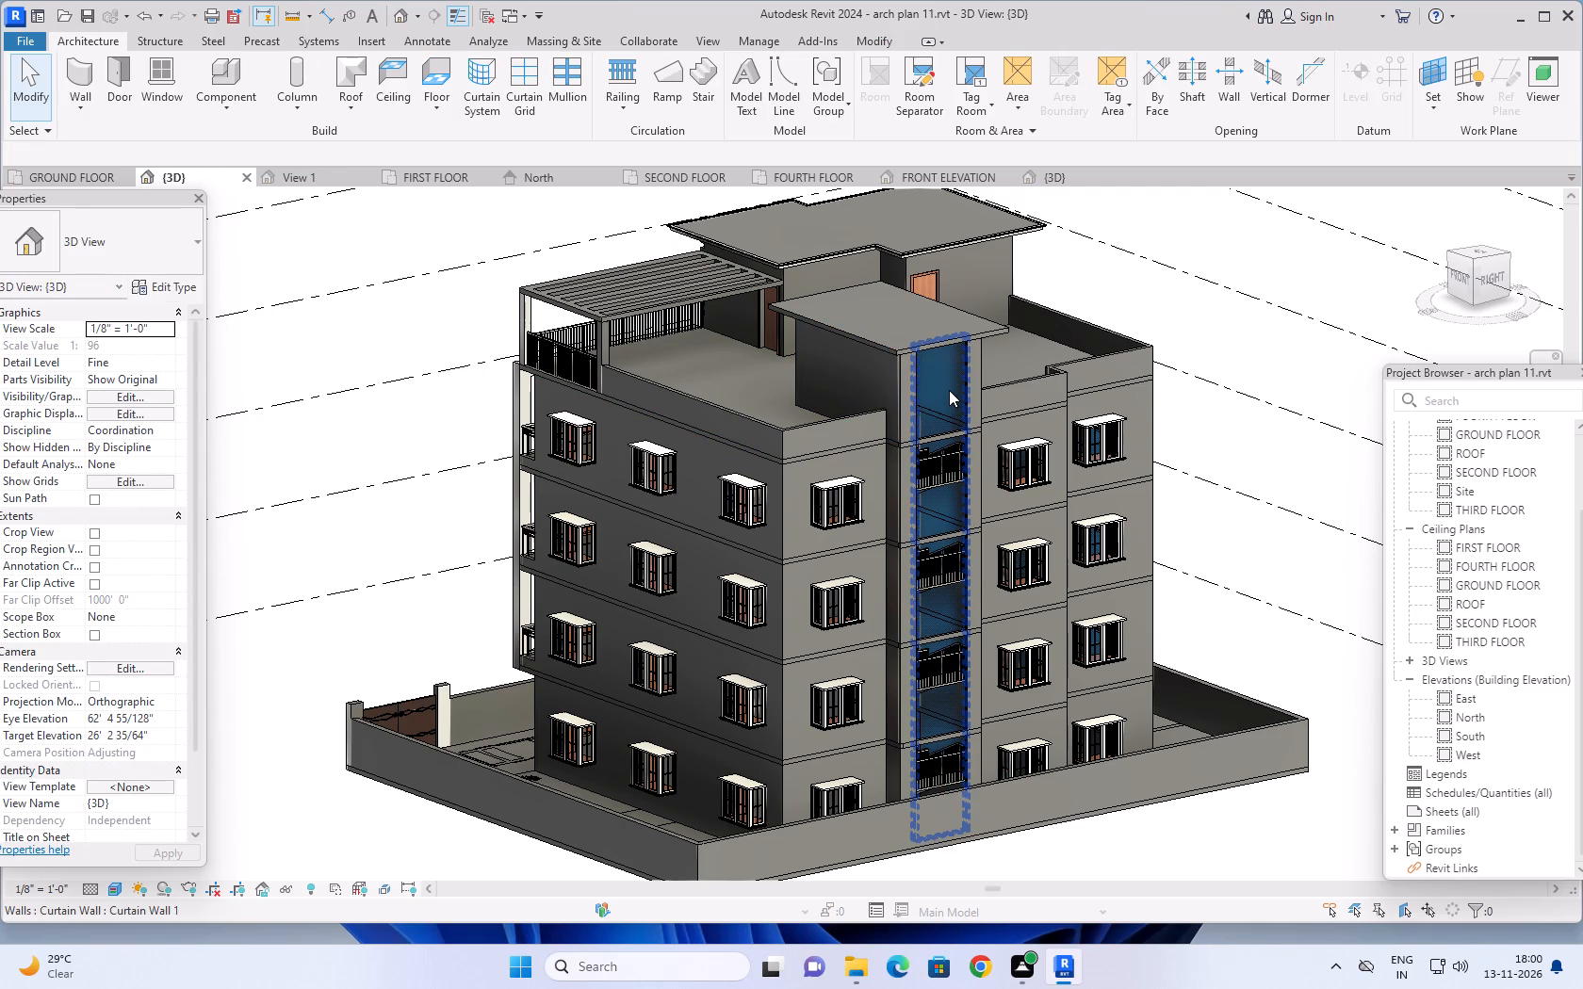
Set the Curtain Wall 1 type's vertical and horizontal grid layouts to Fixed Distance with 5' 0" spacing.
{"action": "left_click", "coordinate": [949, 390]}
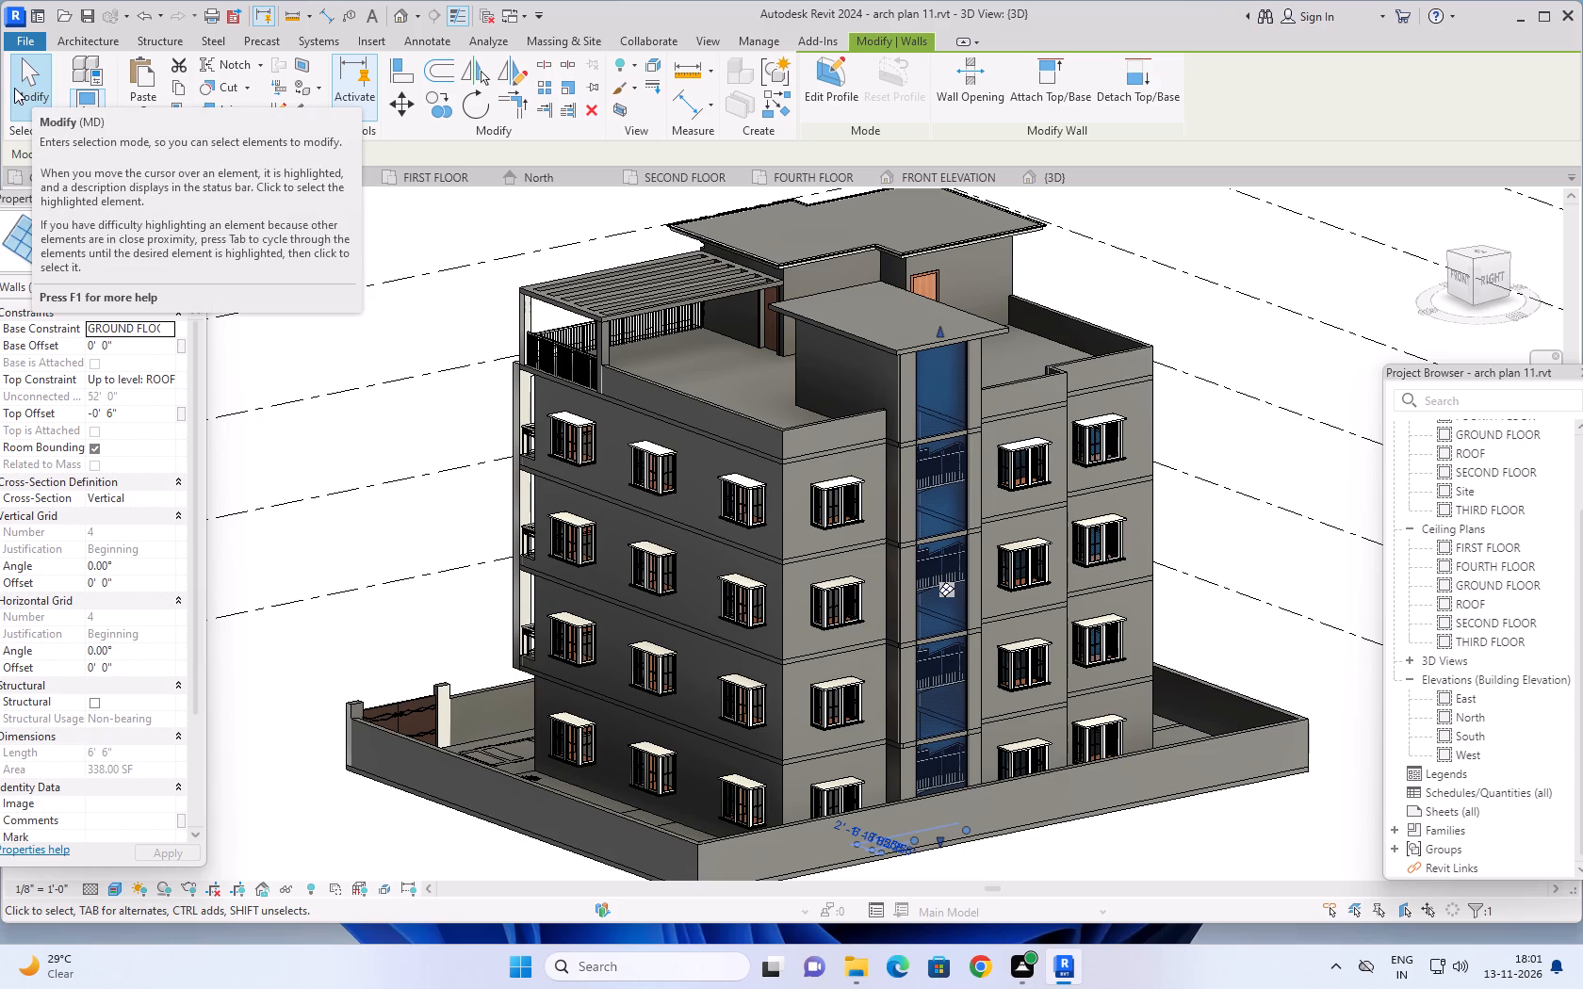
{"action": "left_click", "coordinate": [175, 286]}
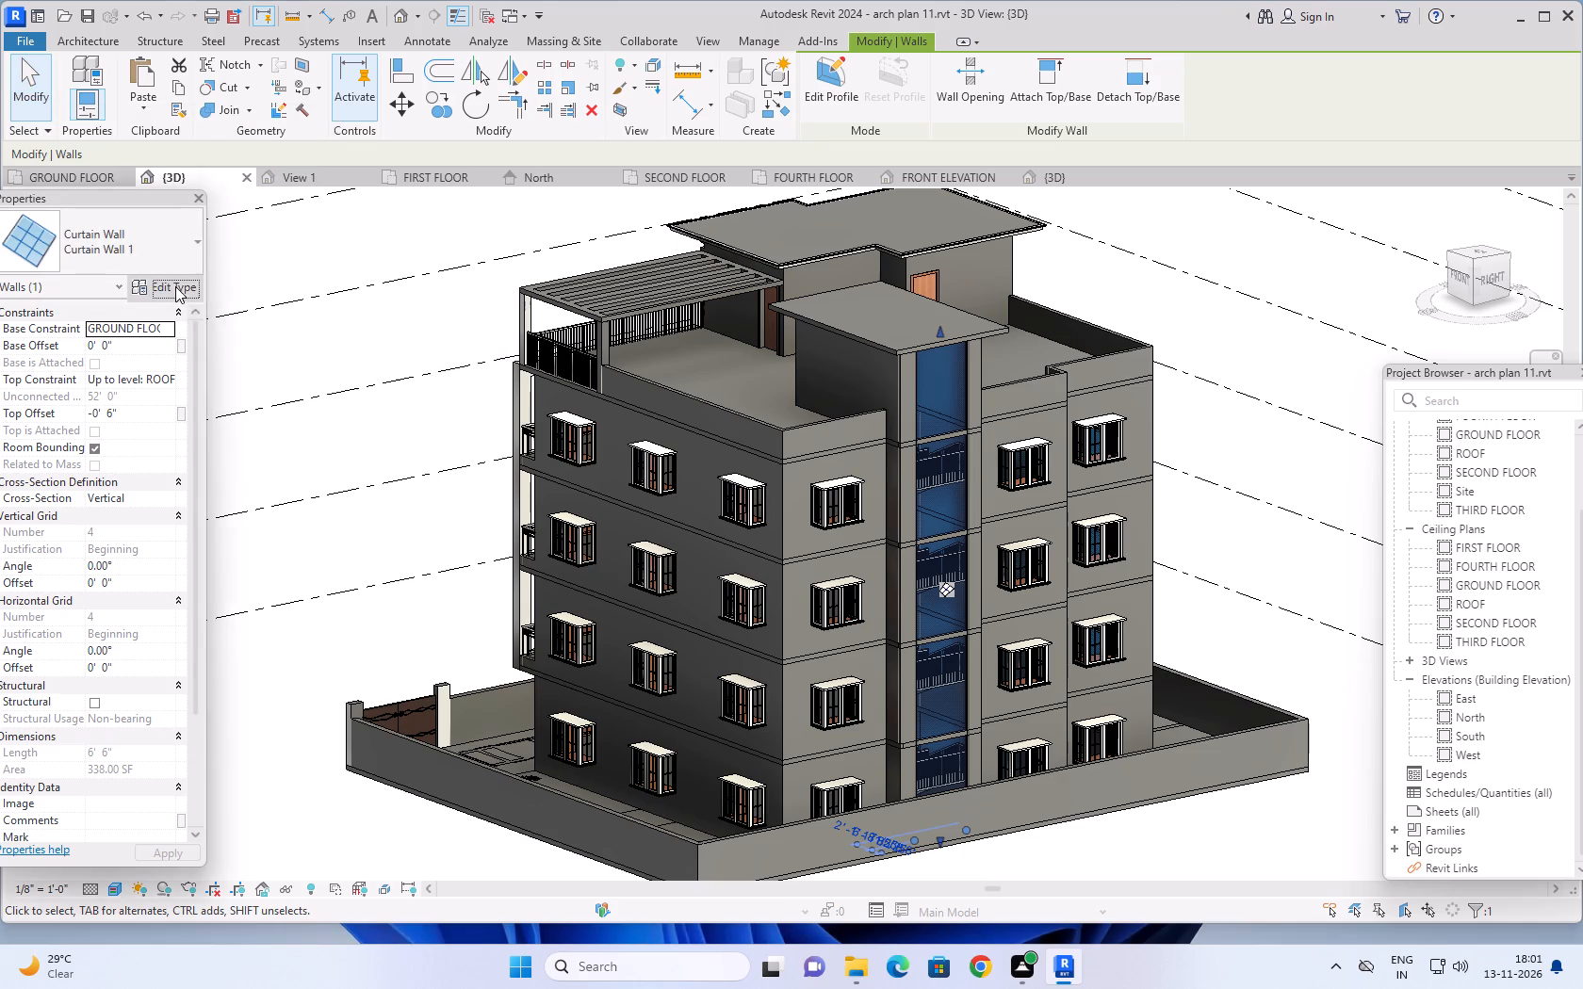
{"action": "scroll", "coordinate": [780, 441], "scroll_direction": "down", "scroll_amount": 3}
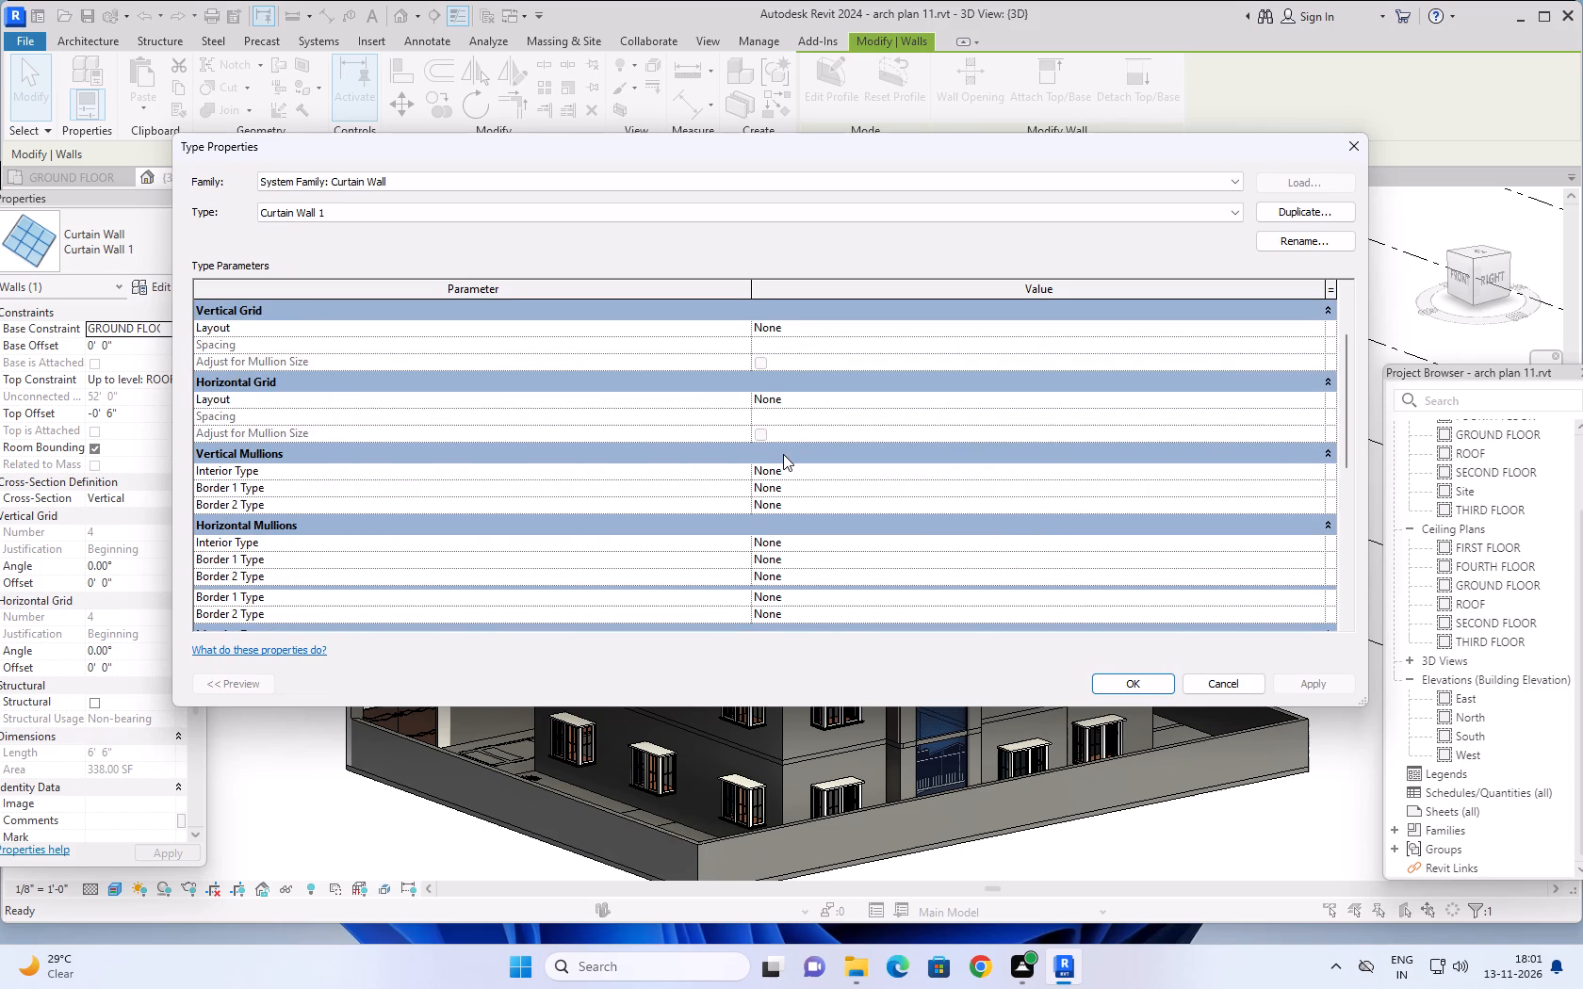
{"action": "scroll", "coordinate": [783, 454], "scroll_direction": "up", "scroll_amount": 7}
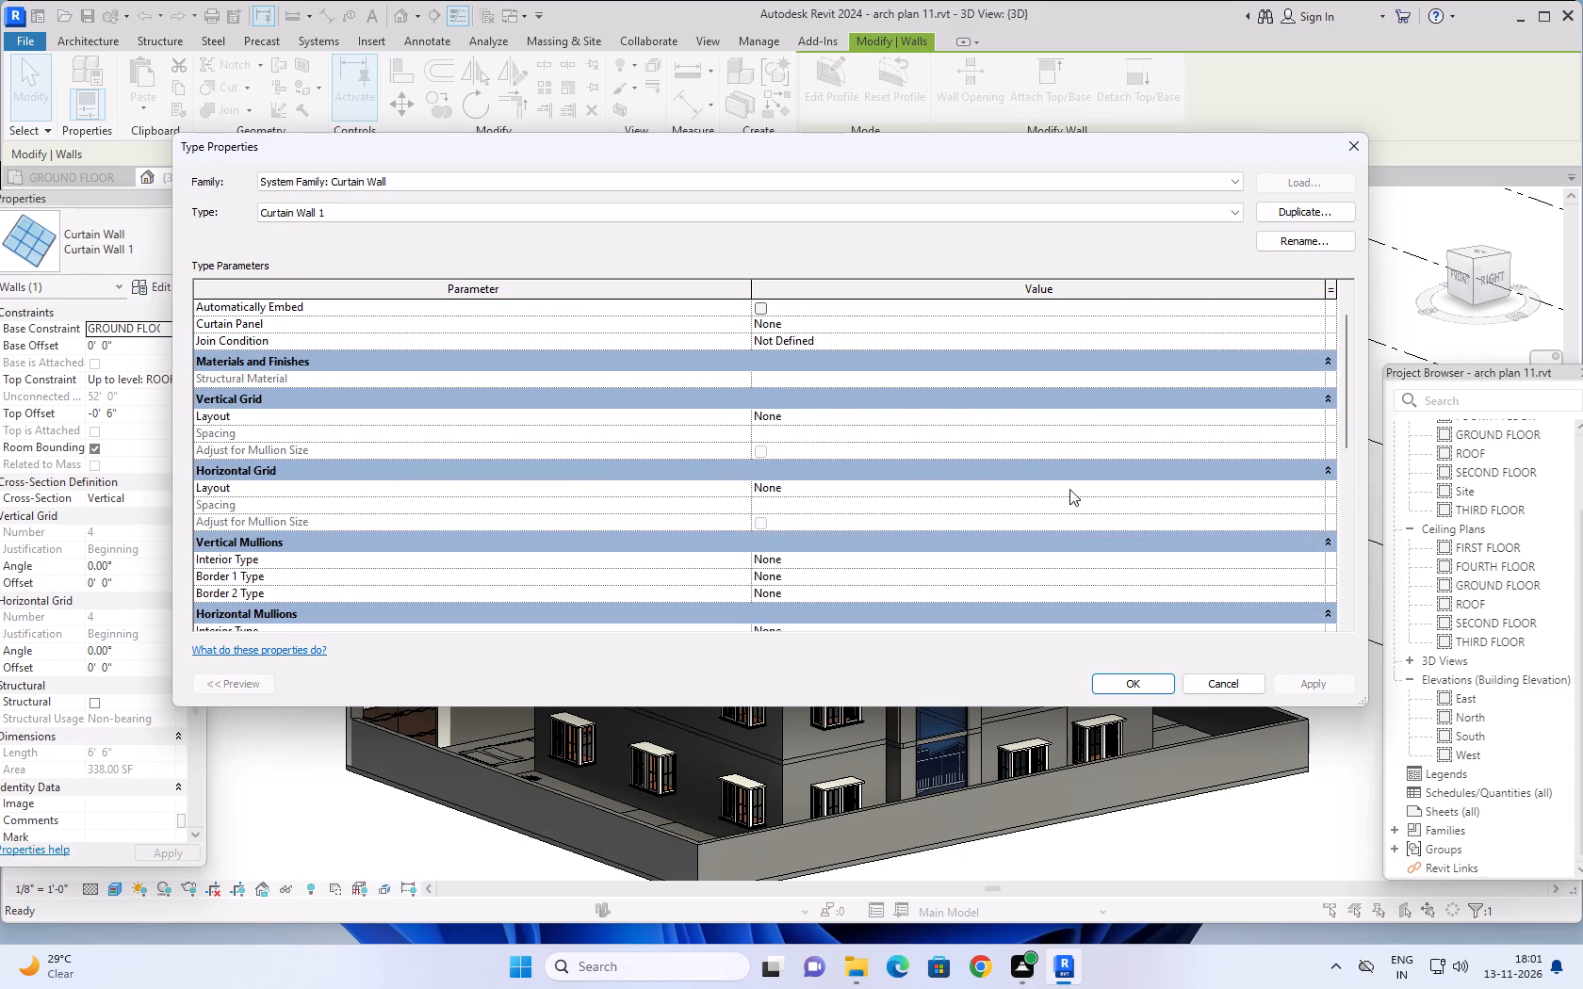
{"action": "left_click", "coordinate": [1165, 455]}
{"action": "left_click", "coordinate": [1314, 450]}
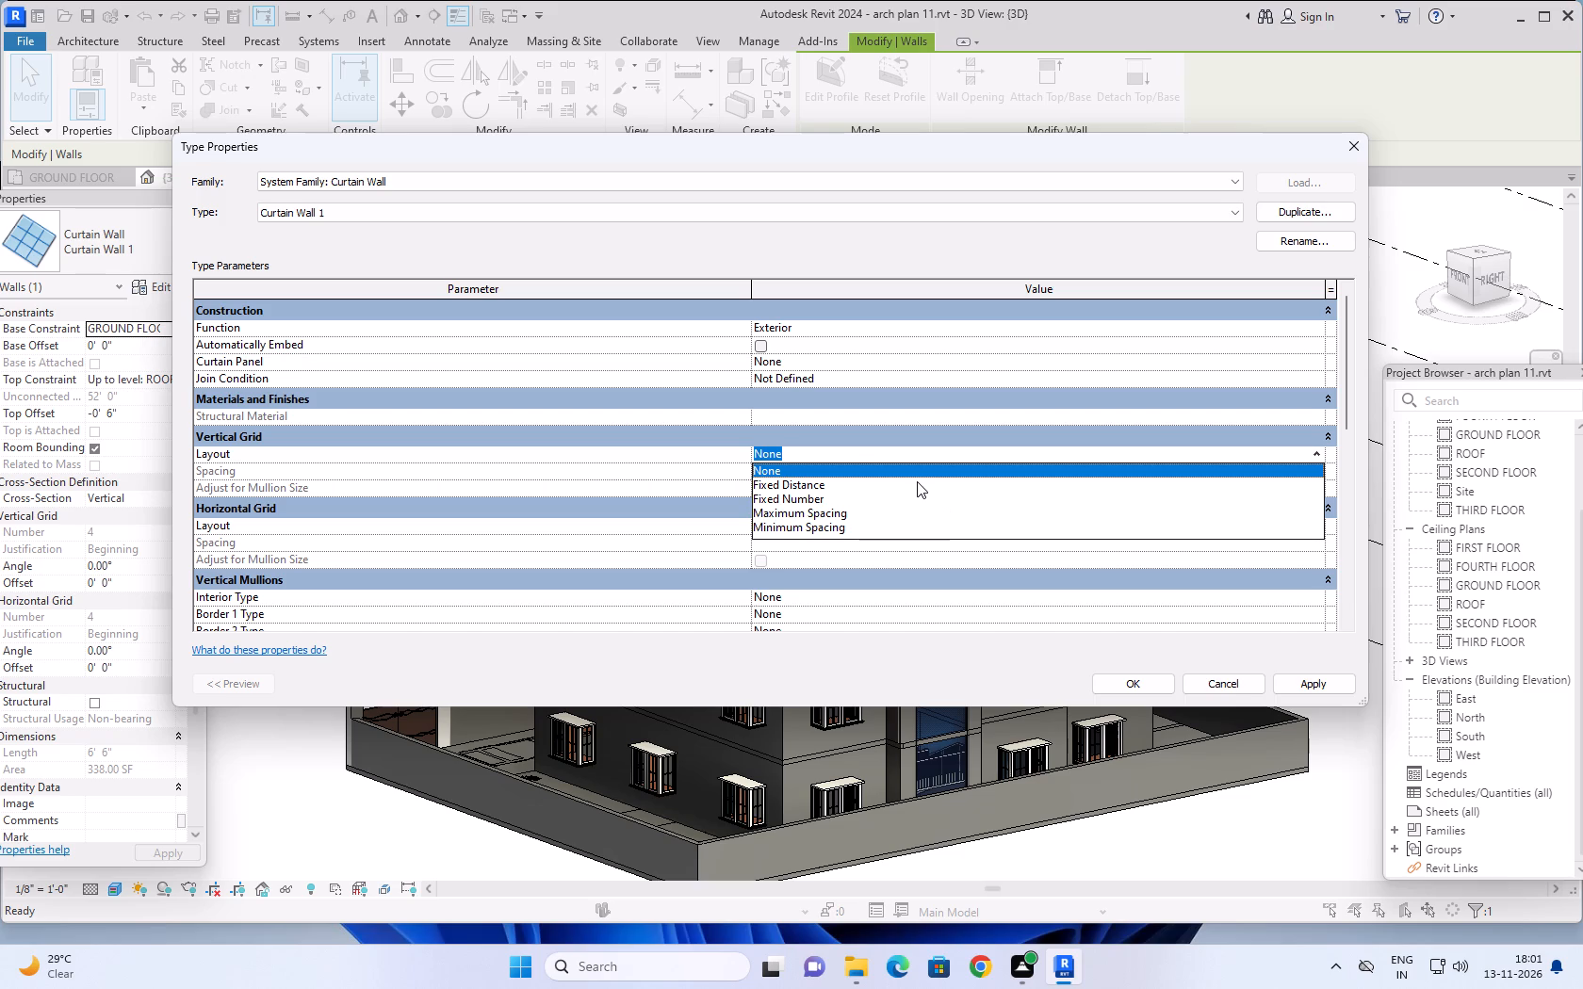
{"action": "left_click", "coordinate": [917, 486]}
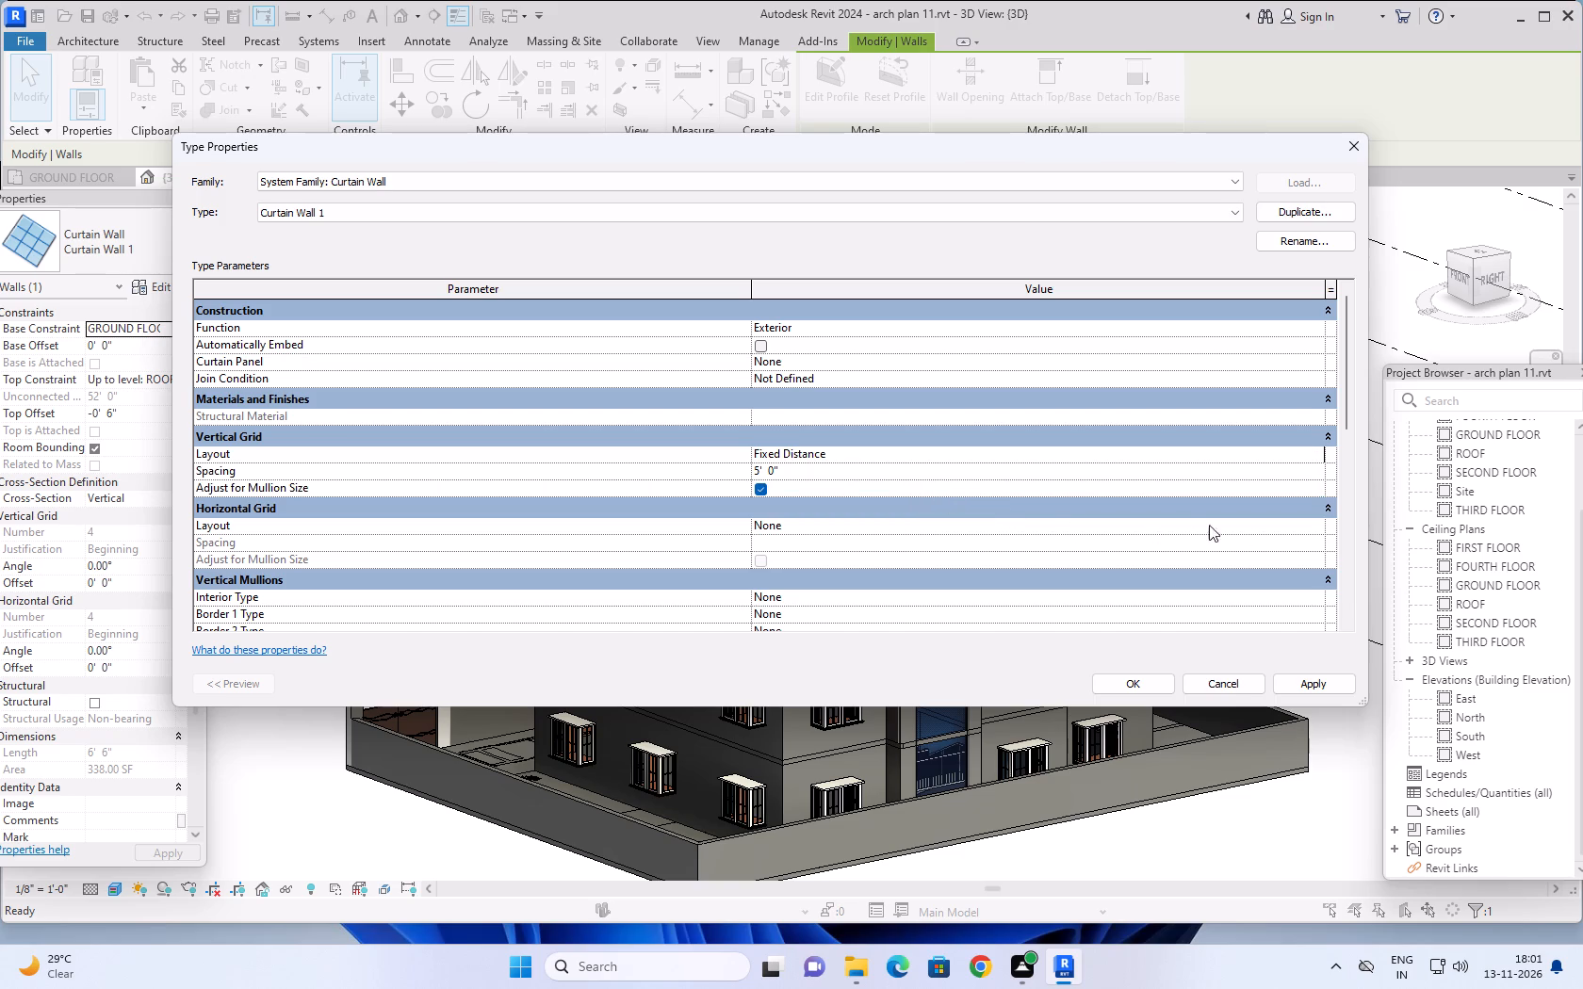
{"action": "left_click", "coordinate": [1314, 529]}
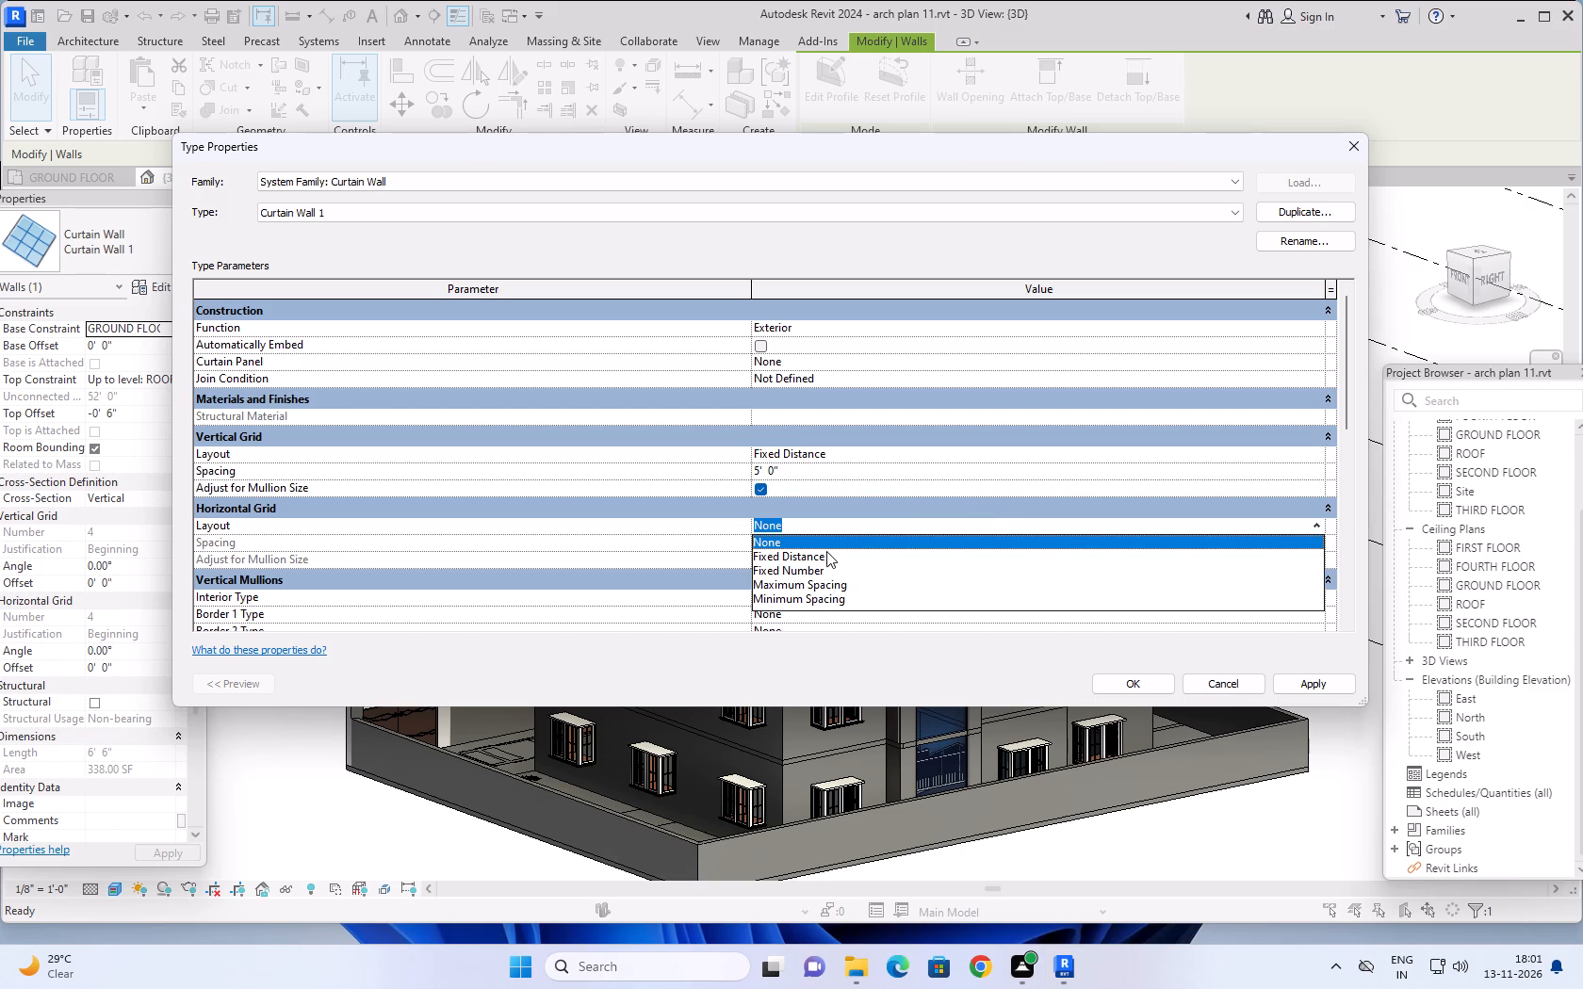
{"action": "left_click", "coordinate": [824, 552]}
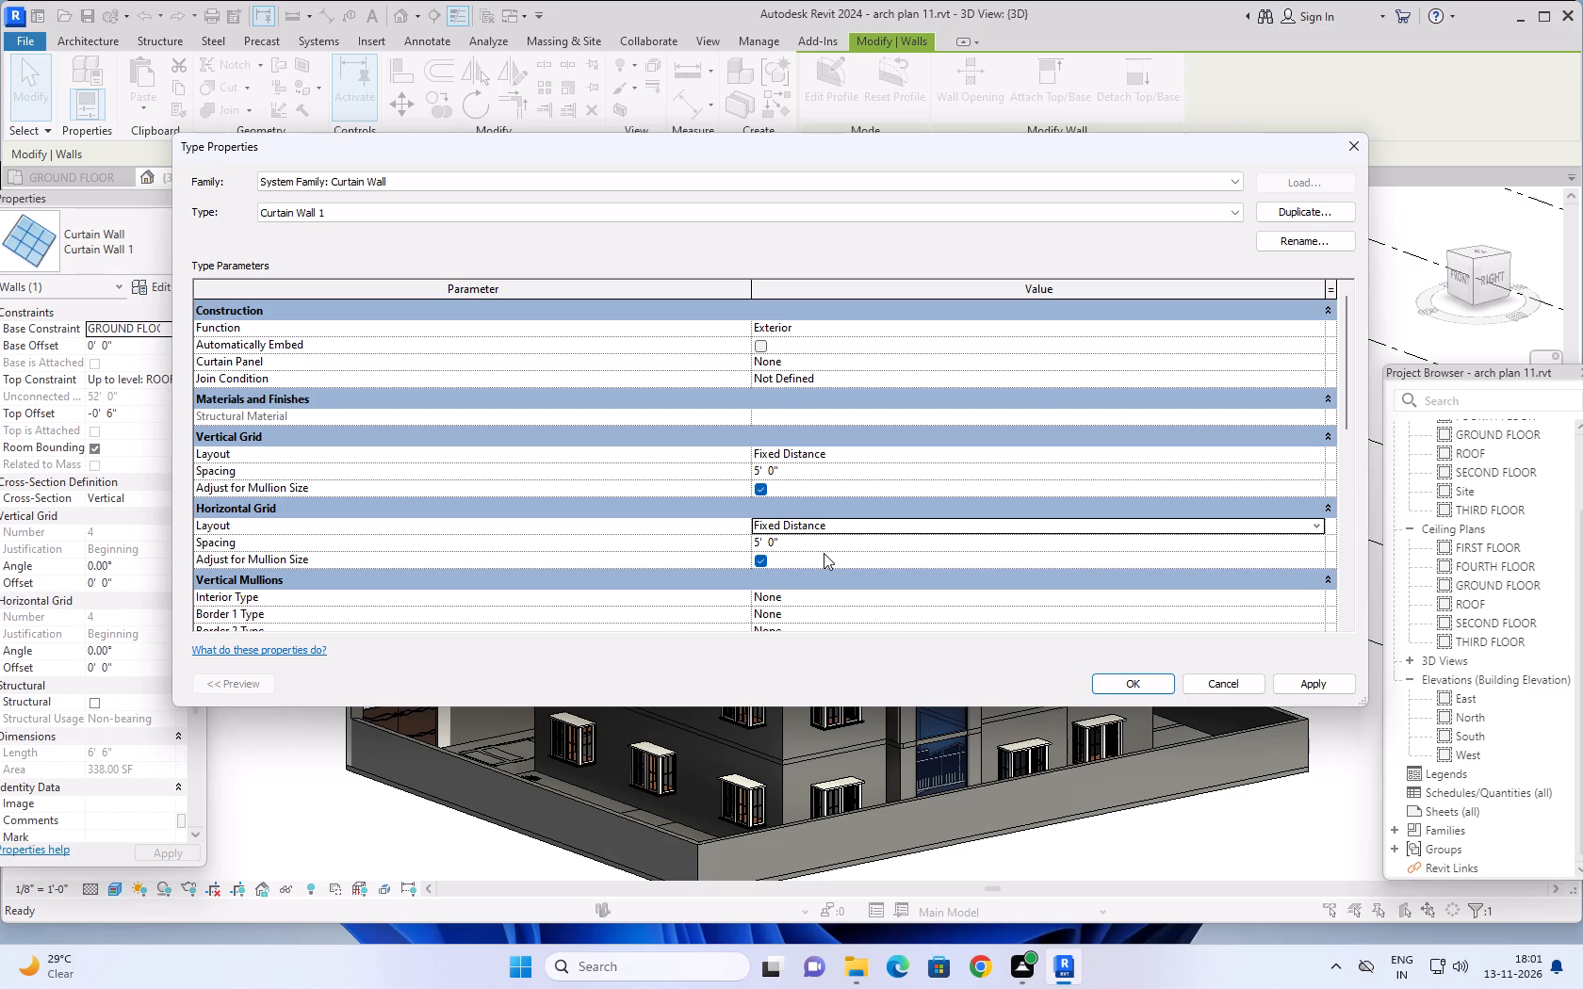
{"action": "scroll", "coordinate": [902, 505], "scroll_direction": "down", "scroll_amount": 3}
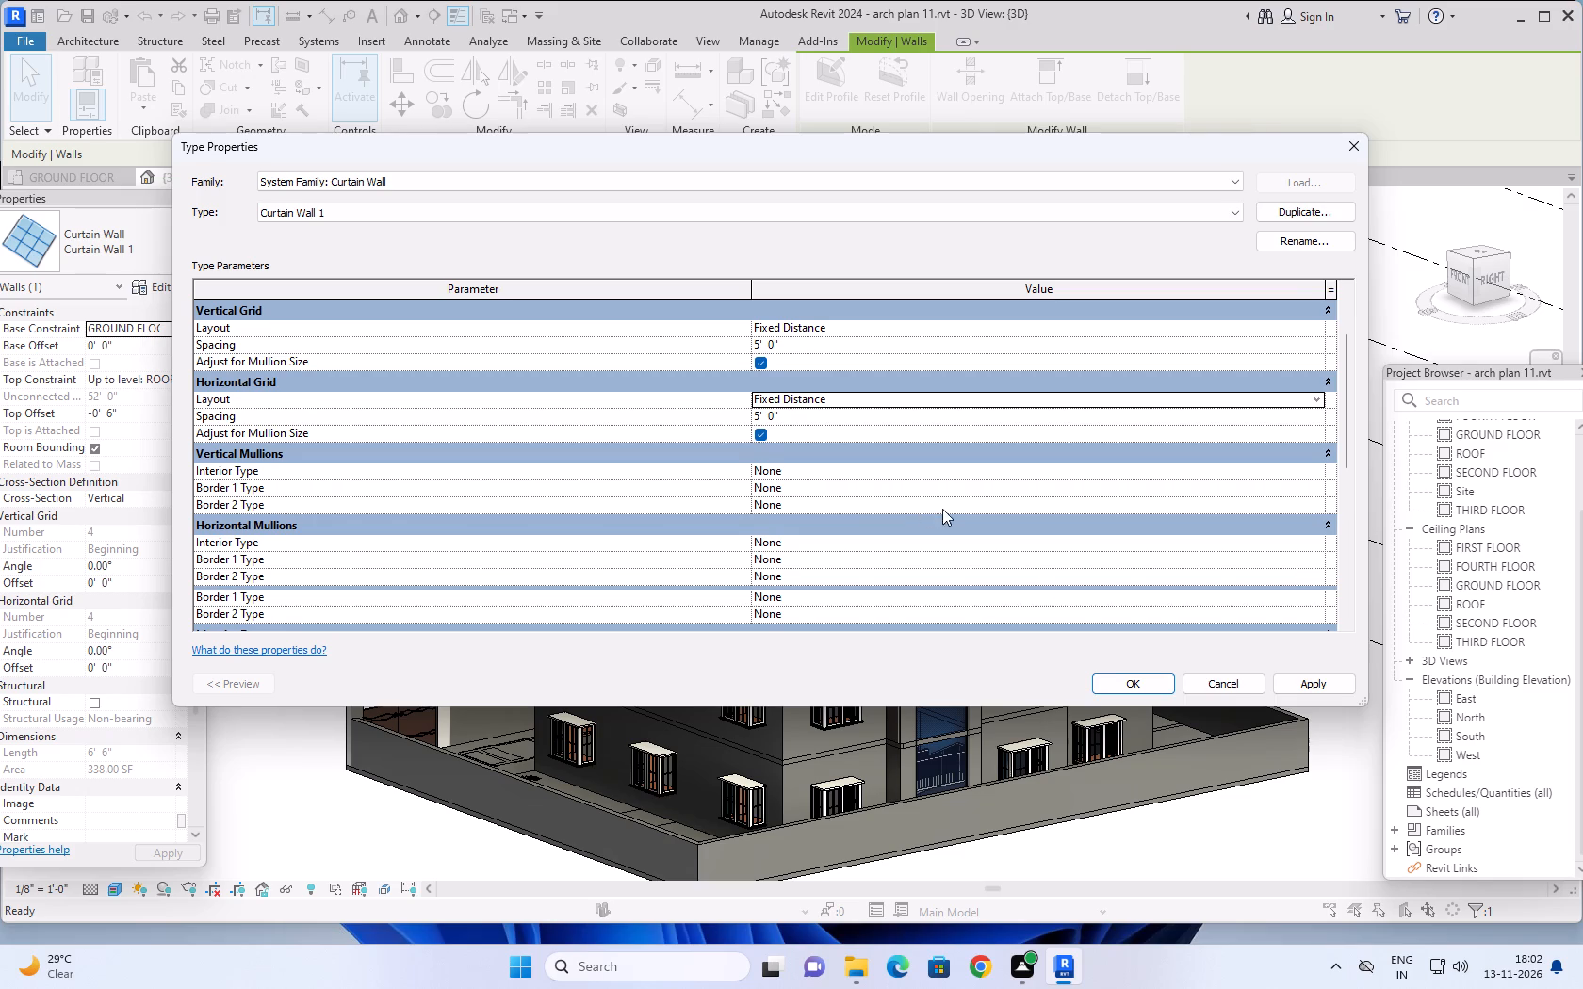
{"action": "left_click", "coordinate": [1321, 685]}
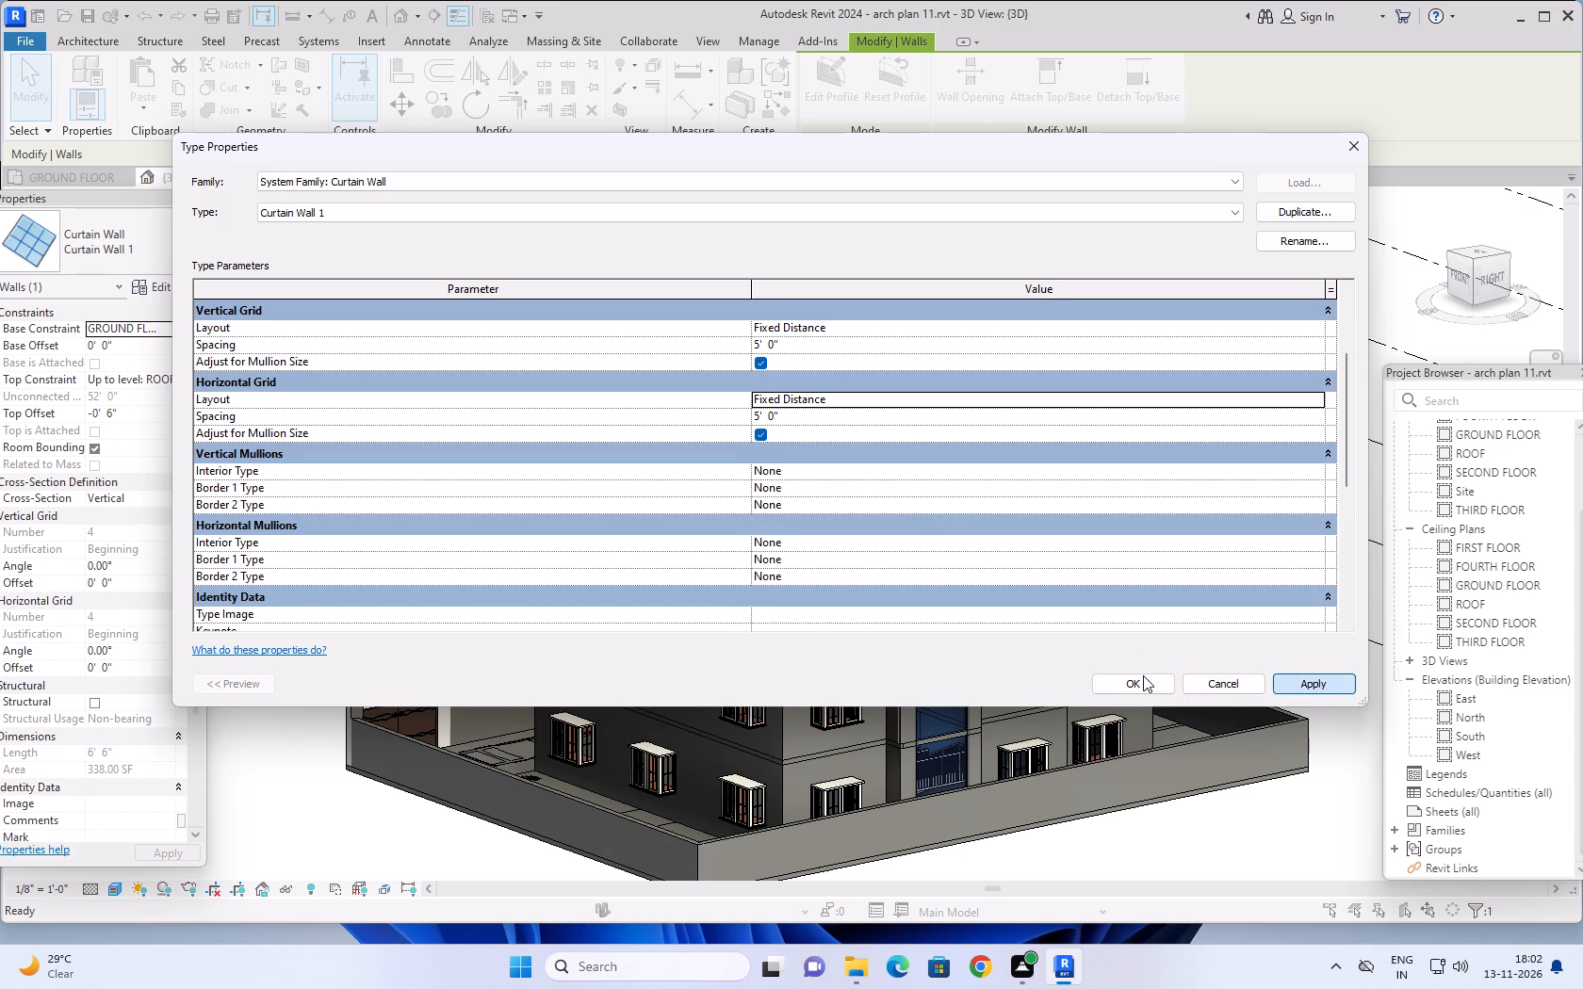
{"action": "left_click", "coordinate": [1143, 682]}
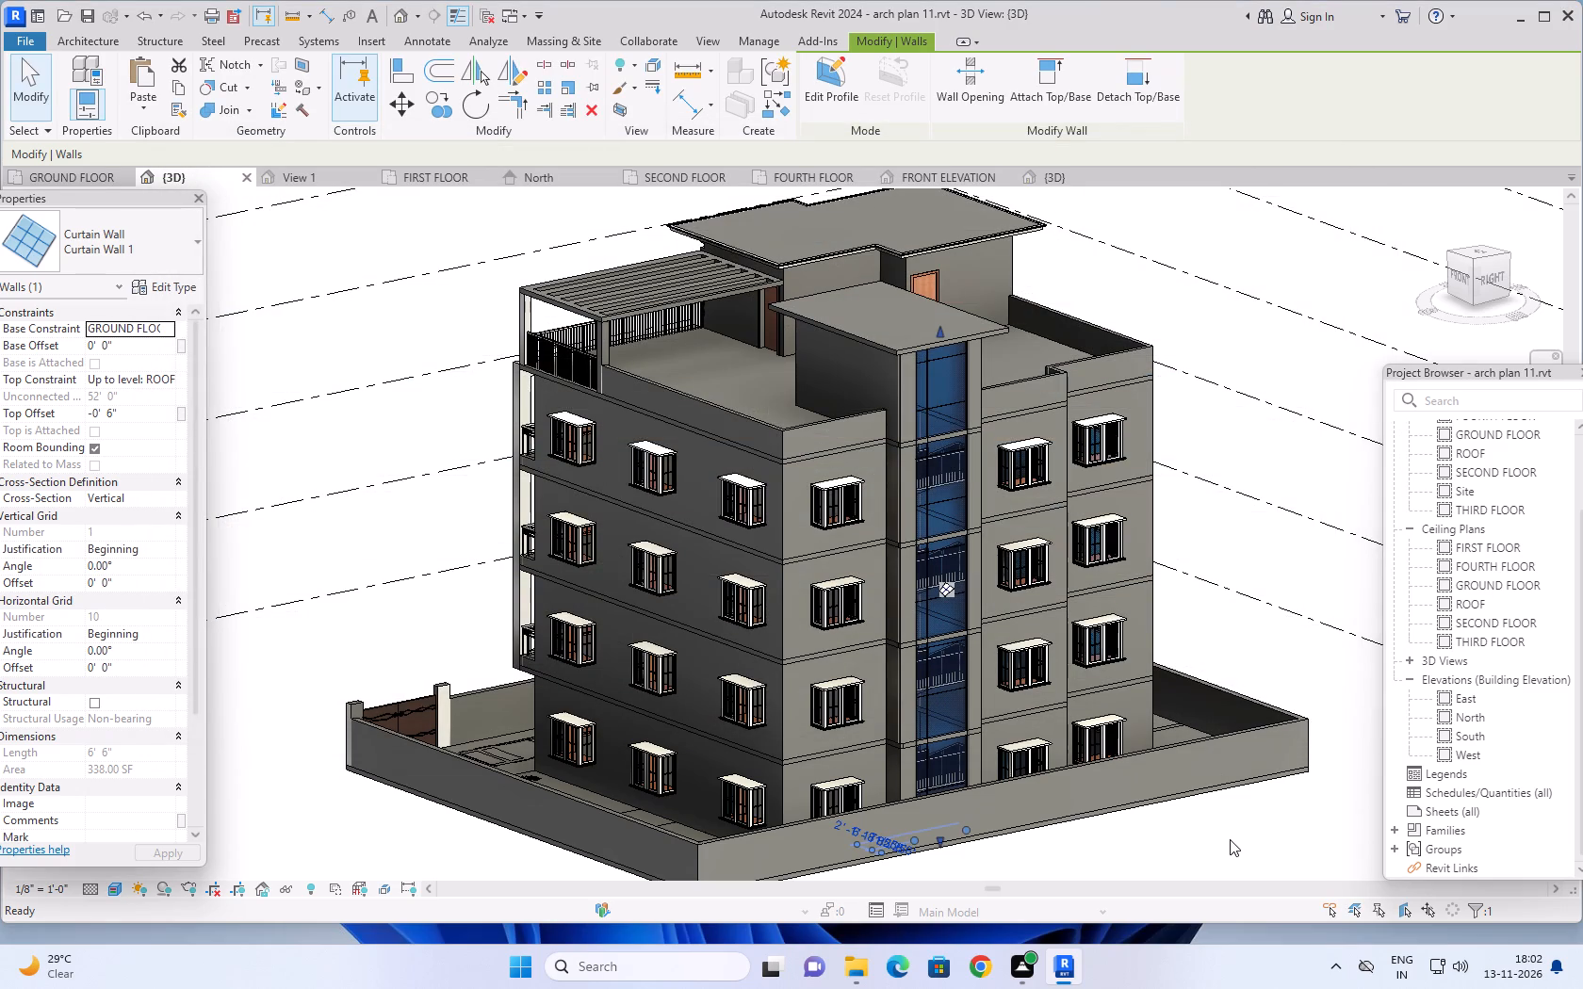
{"action": "left_click", "coordinate": [1231, 849]}
Examine the staircase curtain wall's grid up close and from the building's right side and front-right corner.
{"action": "scroll", "coordinate": [974, 462], "scroll_direction": "up", "scroll_amount": 3}
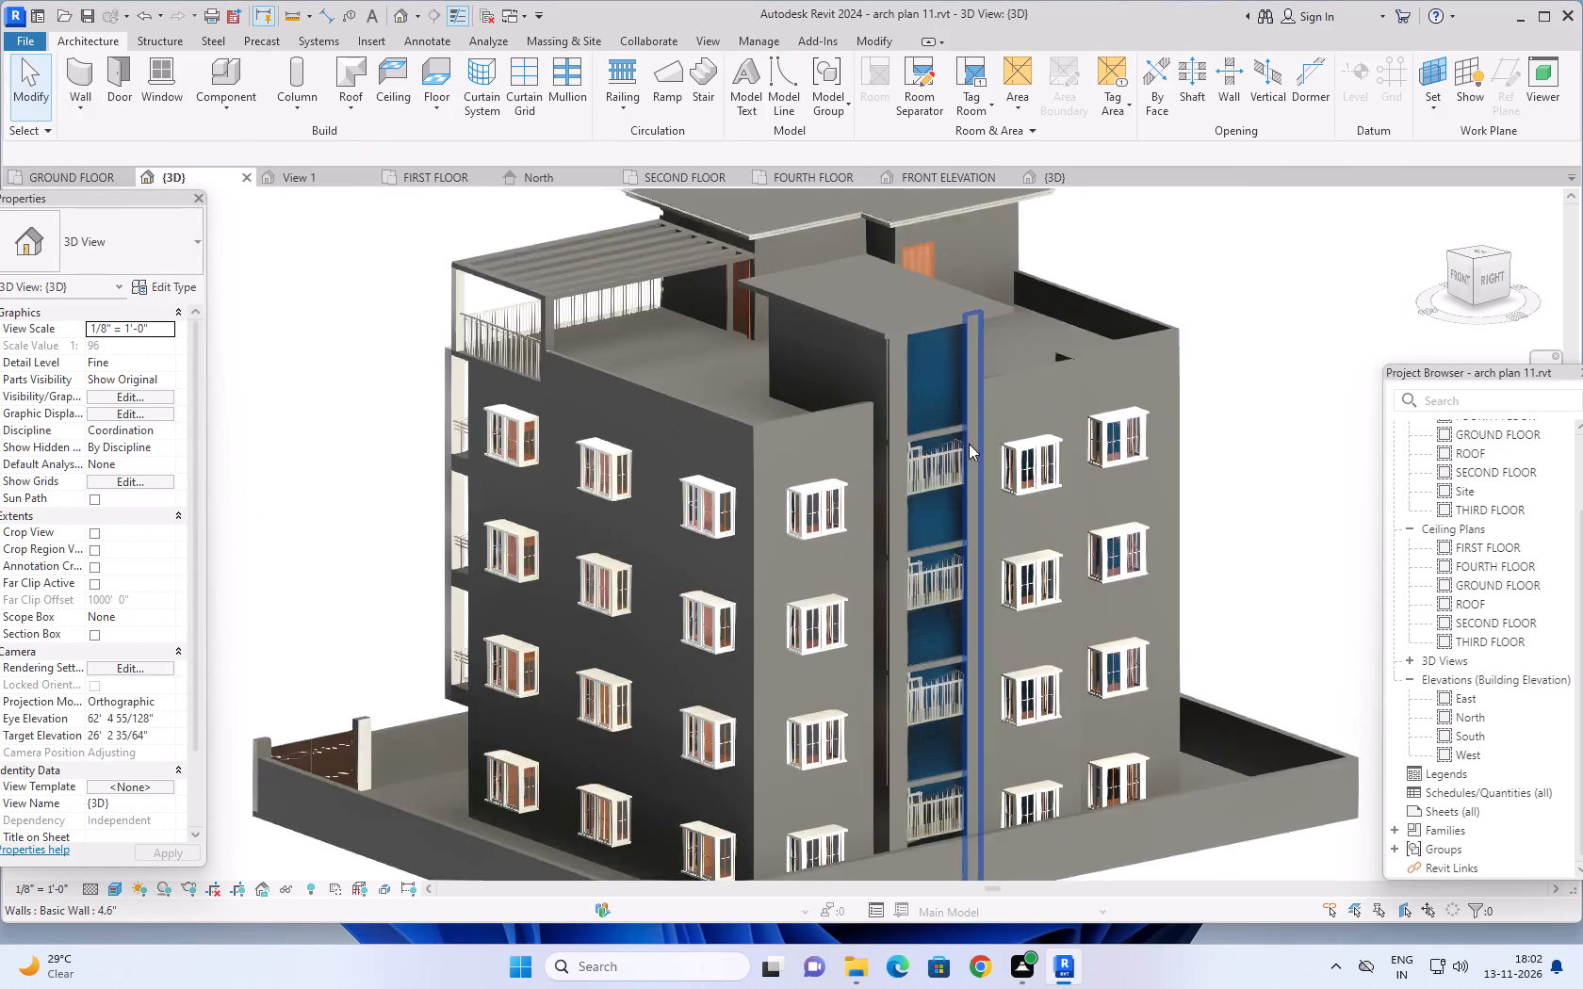
{"action": "scroll", "coordinate": [969, 444], "scroll_direction": "up", "scroll_amount": 2}
{"action": "scroll", "coordinate": [874, 376], "scroll_direction": "up", "scroll_amount": 3}
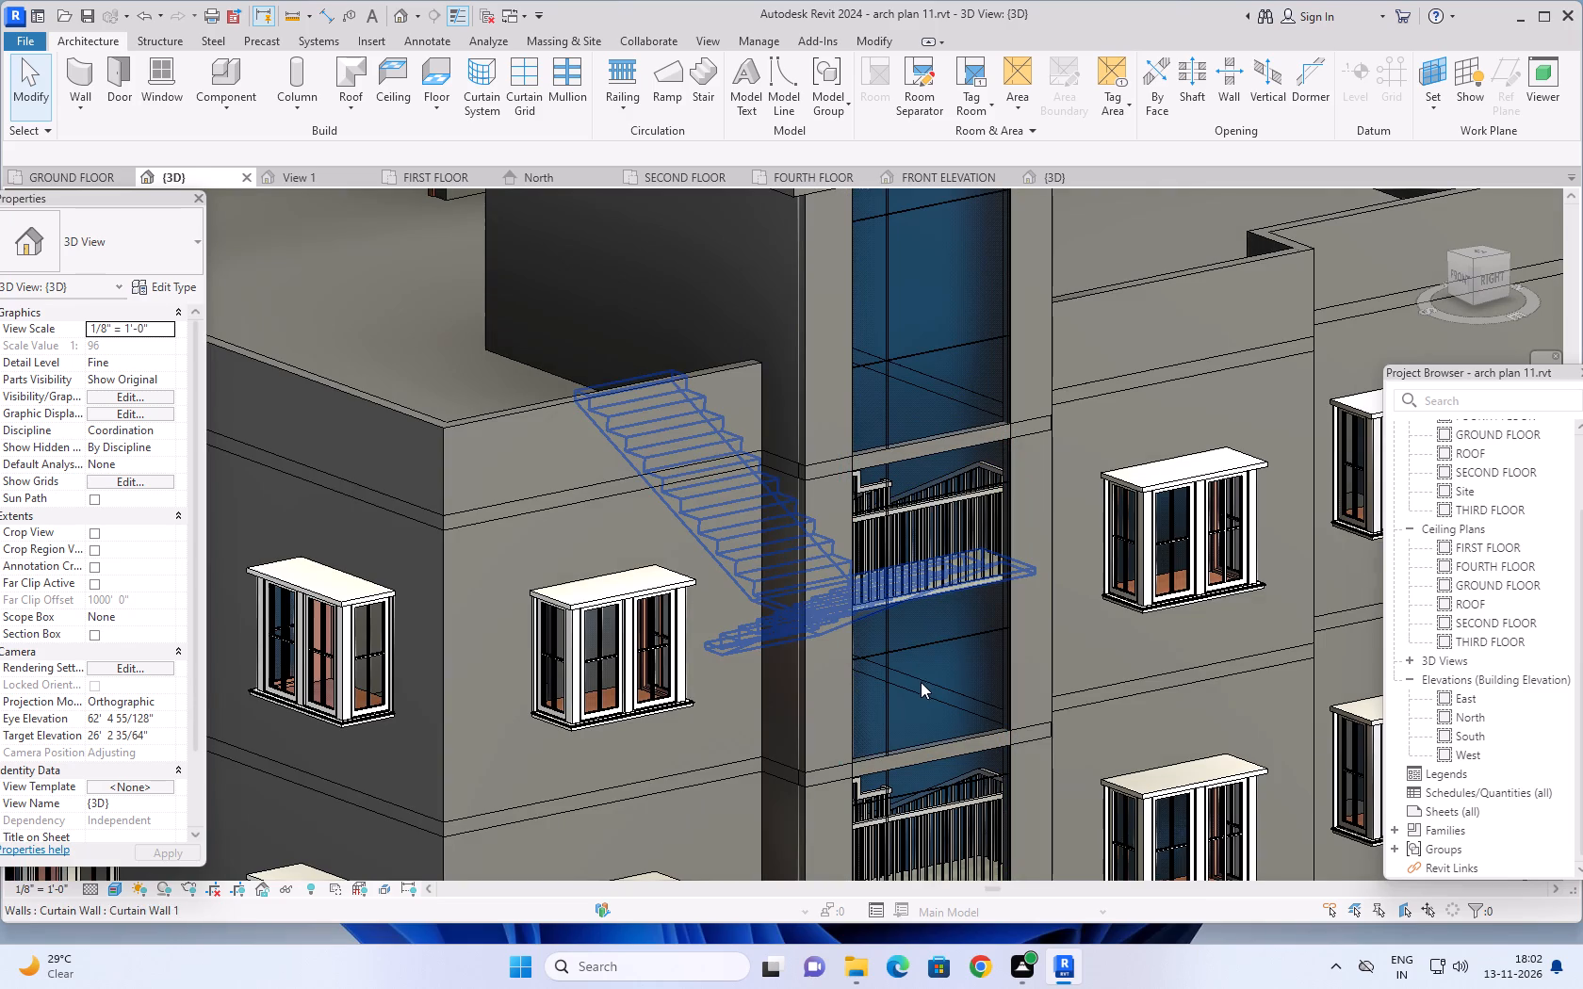
{"action": "scroll", "coordinate": [921, 687], "scroll_direction": "down", "scroll_amount": 8}
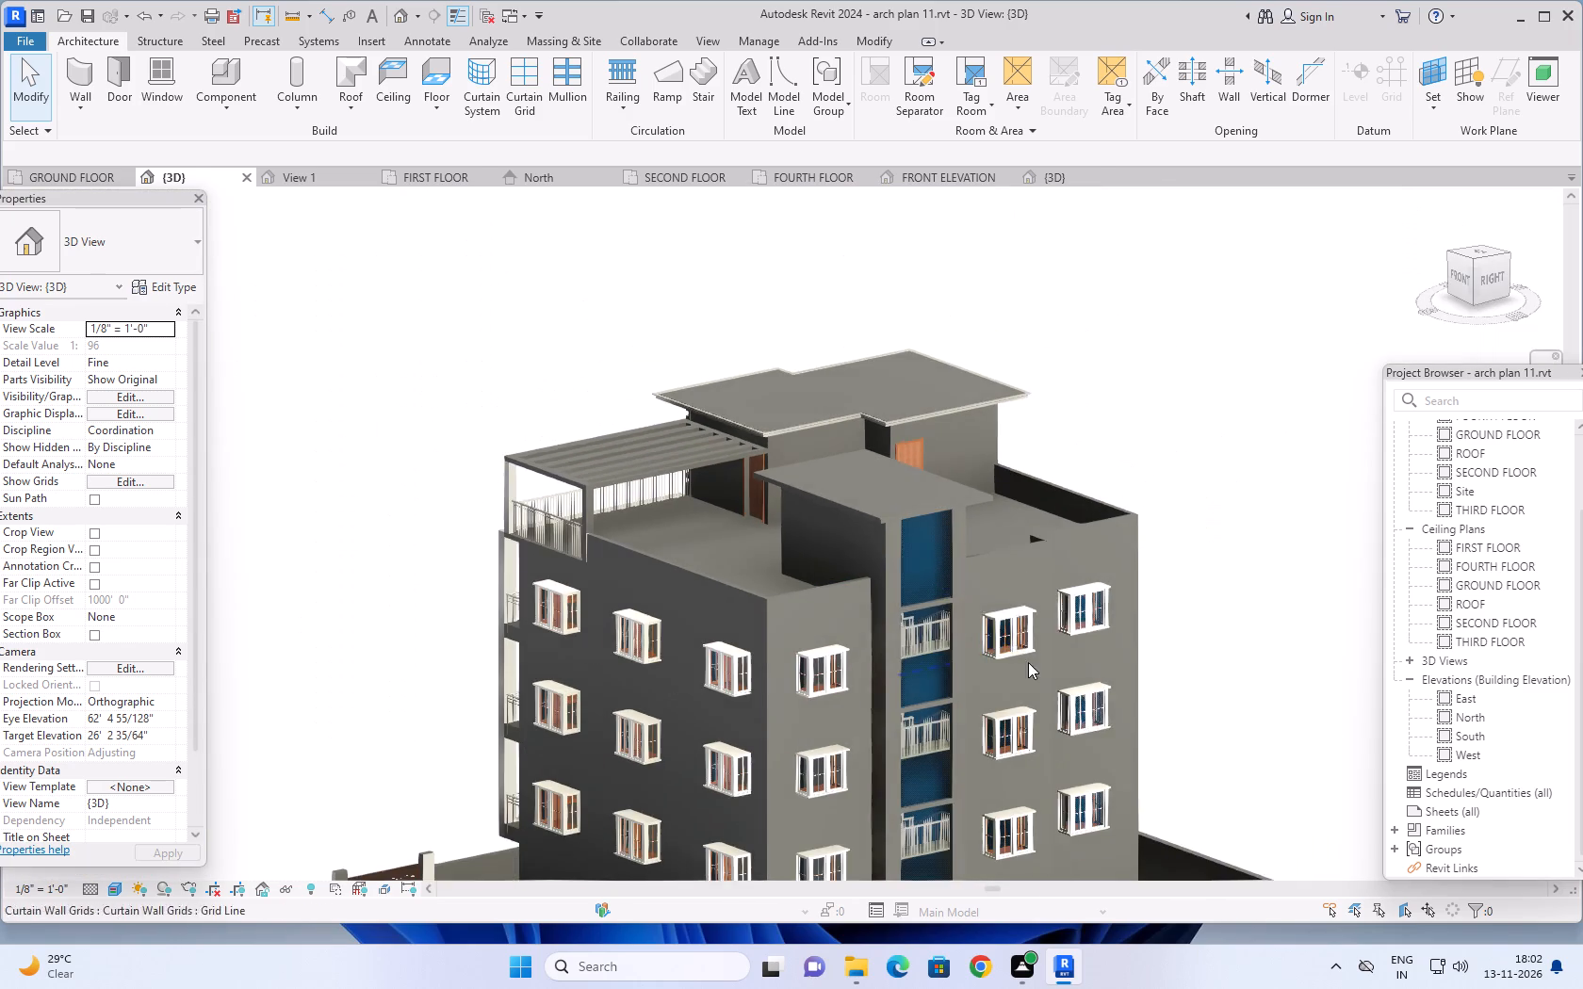
{"action": "middle_click_drag", "start_coordinate": [1257, 701], "coordinate": [1111, 632], "text": "shift"}
{"action": "middle_click_drag", "start_coordinate": [1233, 692], "coordinate": [1240, 624]}
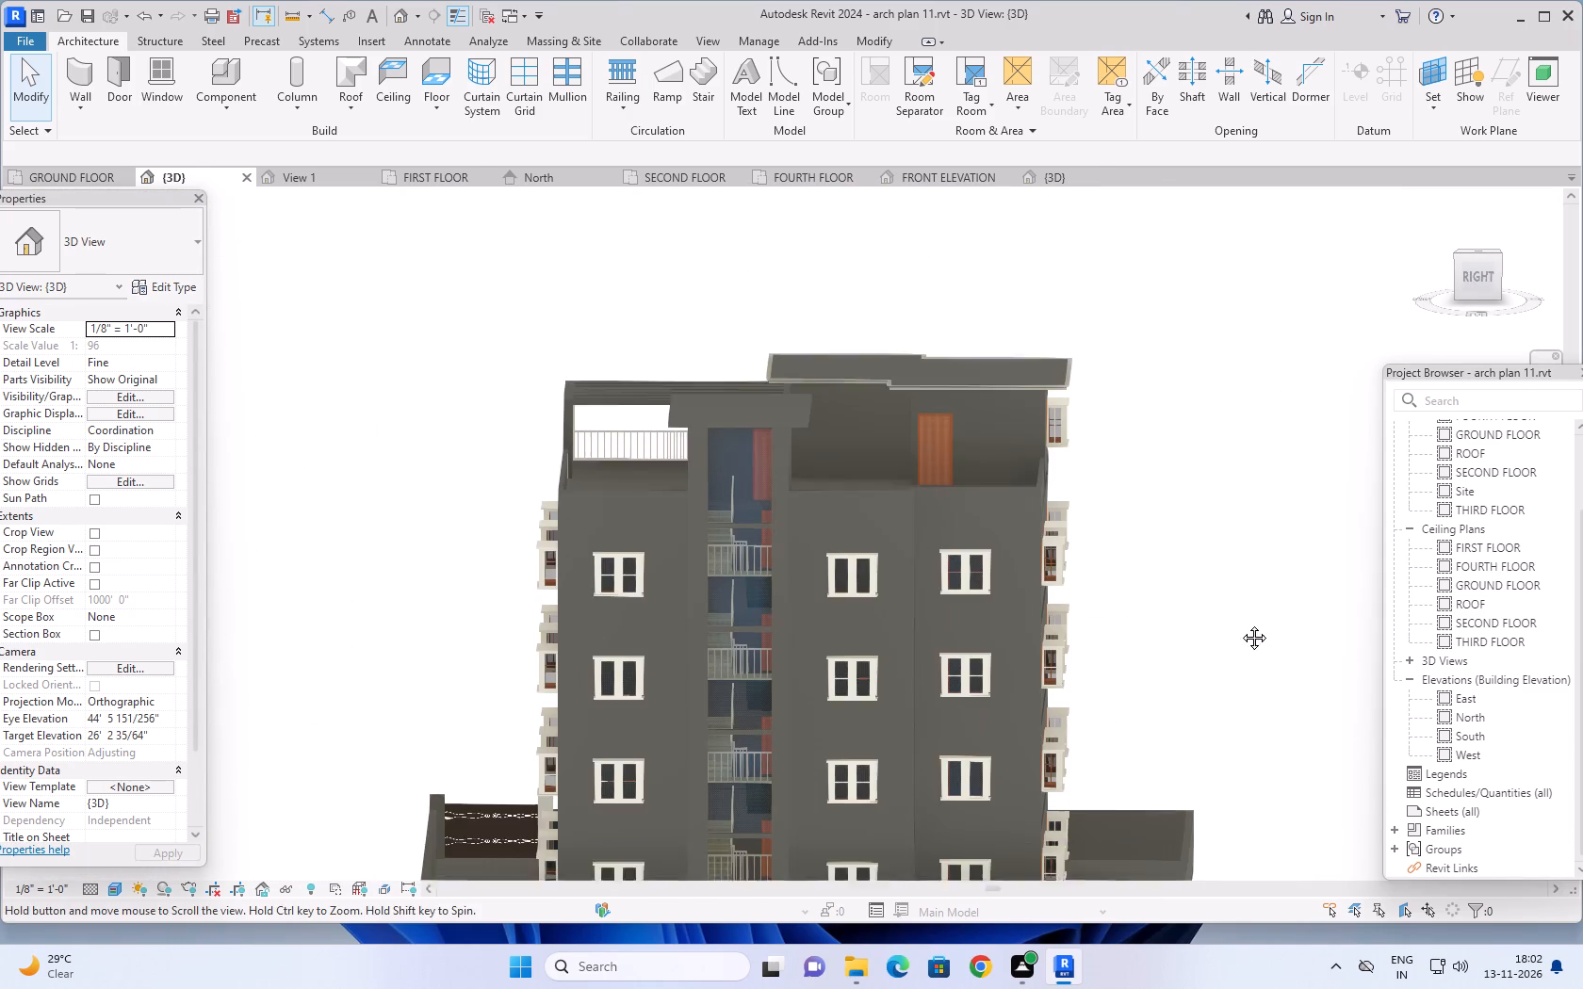
{"action": "middle_click_drag", "start_coordinate": [1240, 624], "coordinate": [1245, 590]}
{"action": "scroll", "coordinate": [695, 649], "scroll_direction": "up", "scroll_amount": 5}
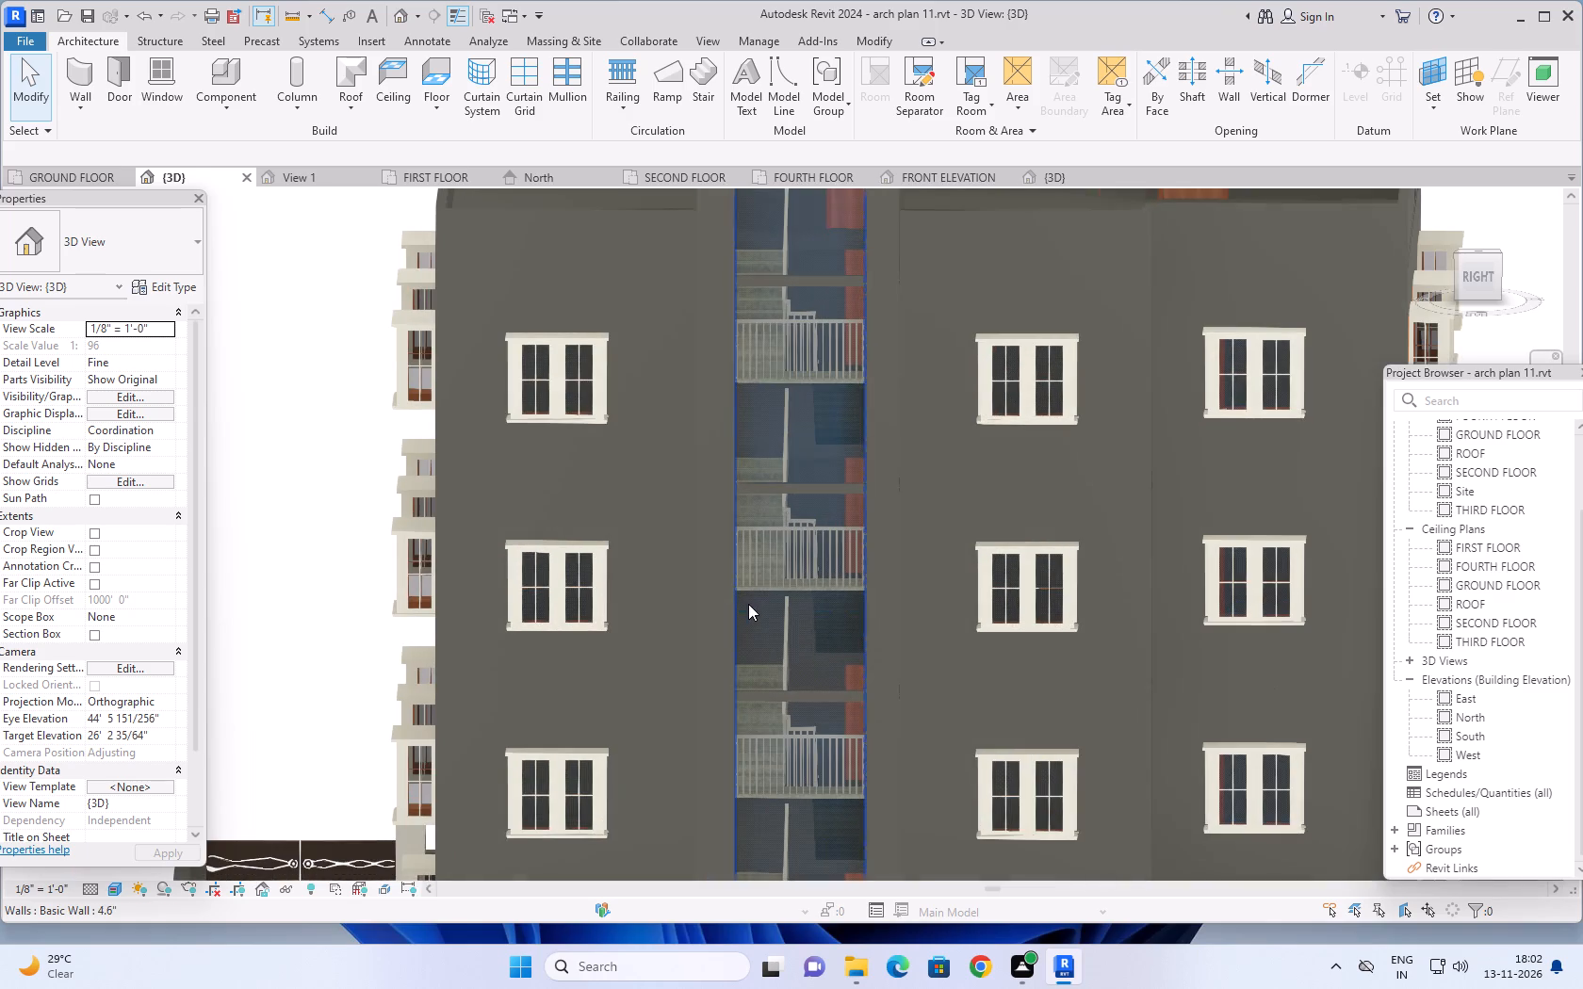
{"action": "scroll", "coordinate": [767, 667], "scroll_direction": "down", "scroll_amount": 5}
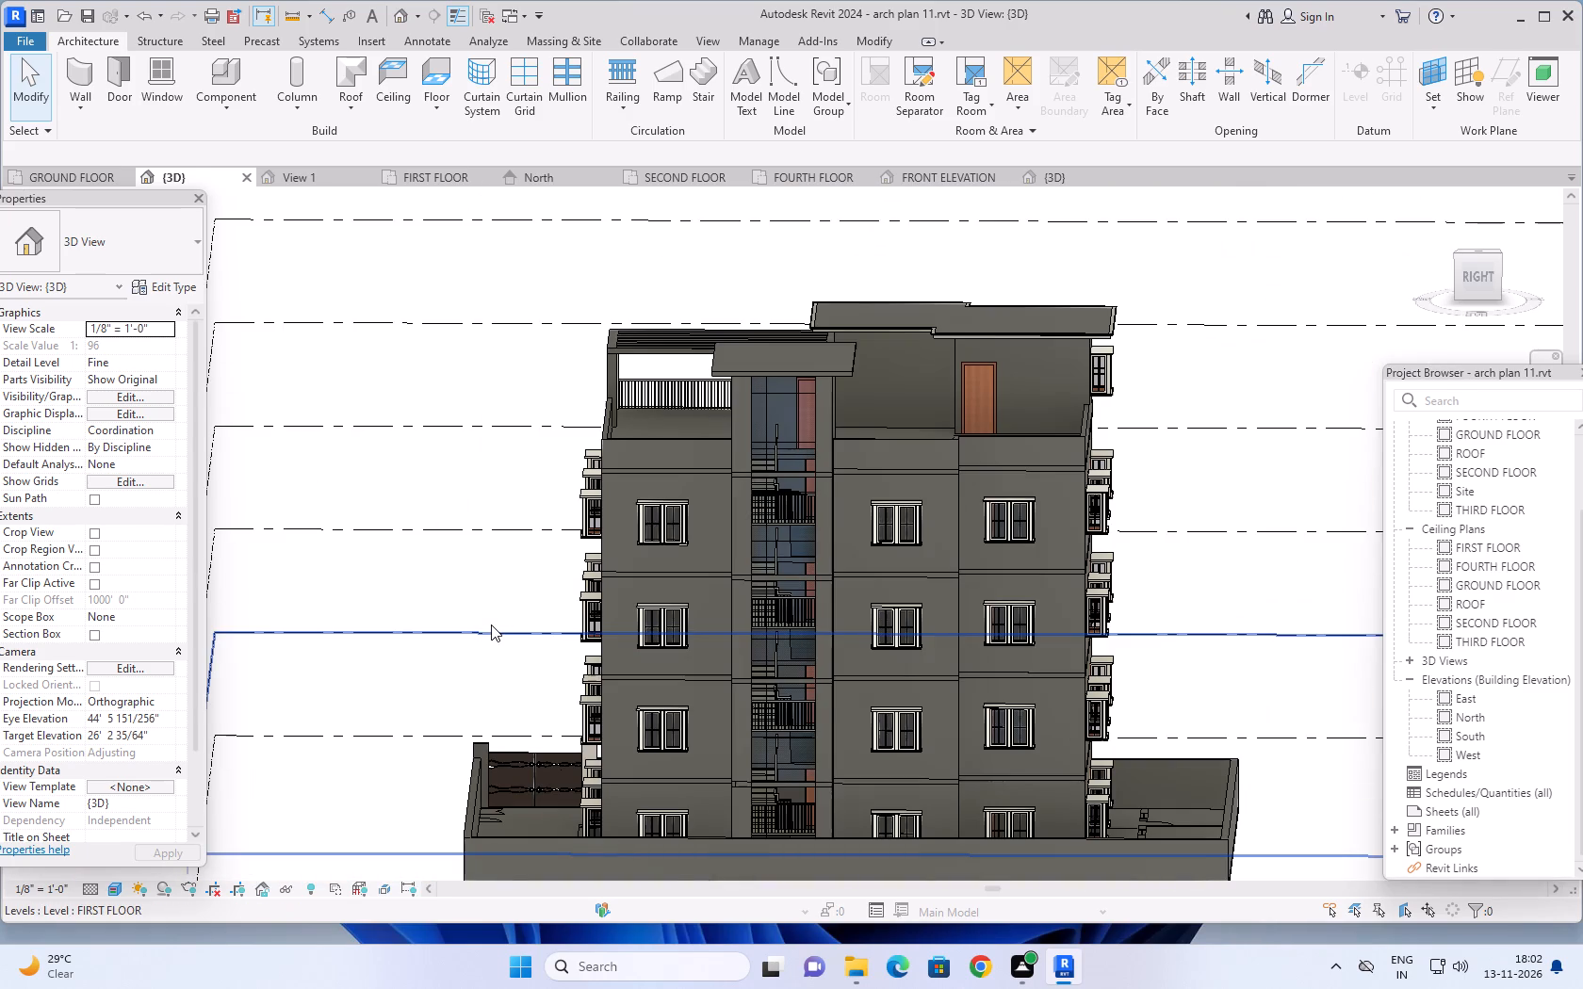
{"action": "middle_click_drag", "start_coordinate": [491, 624], "coordinate": [698, 686], "text": "shift"}
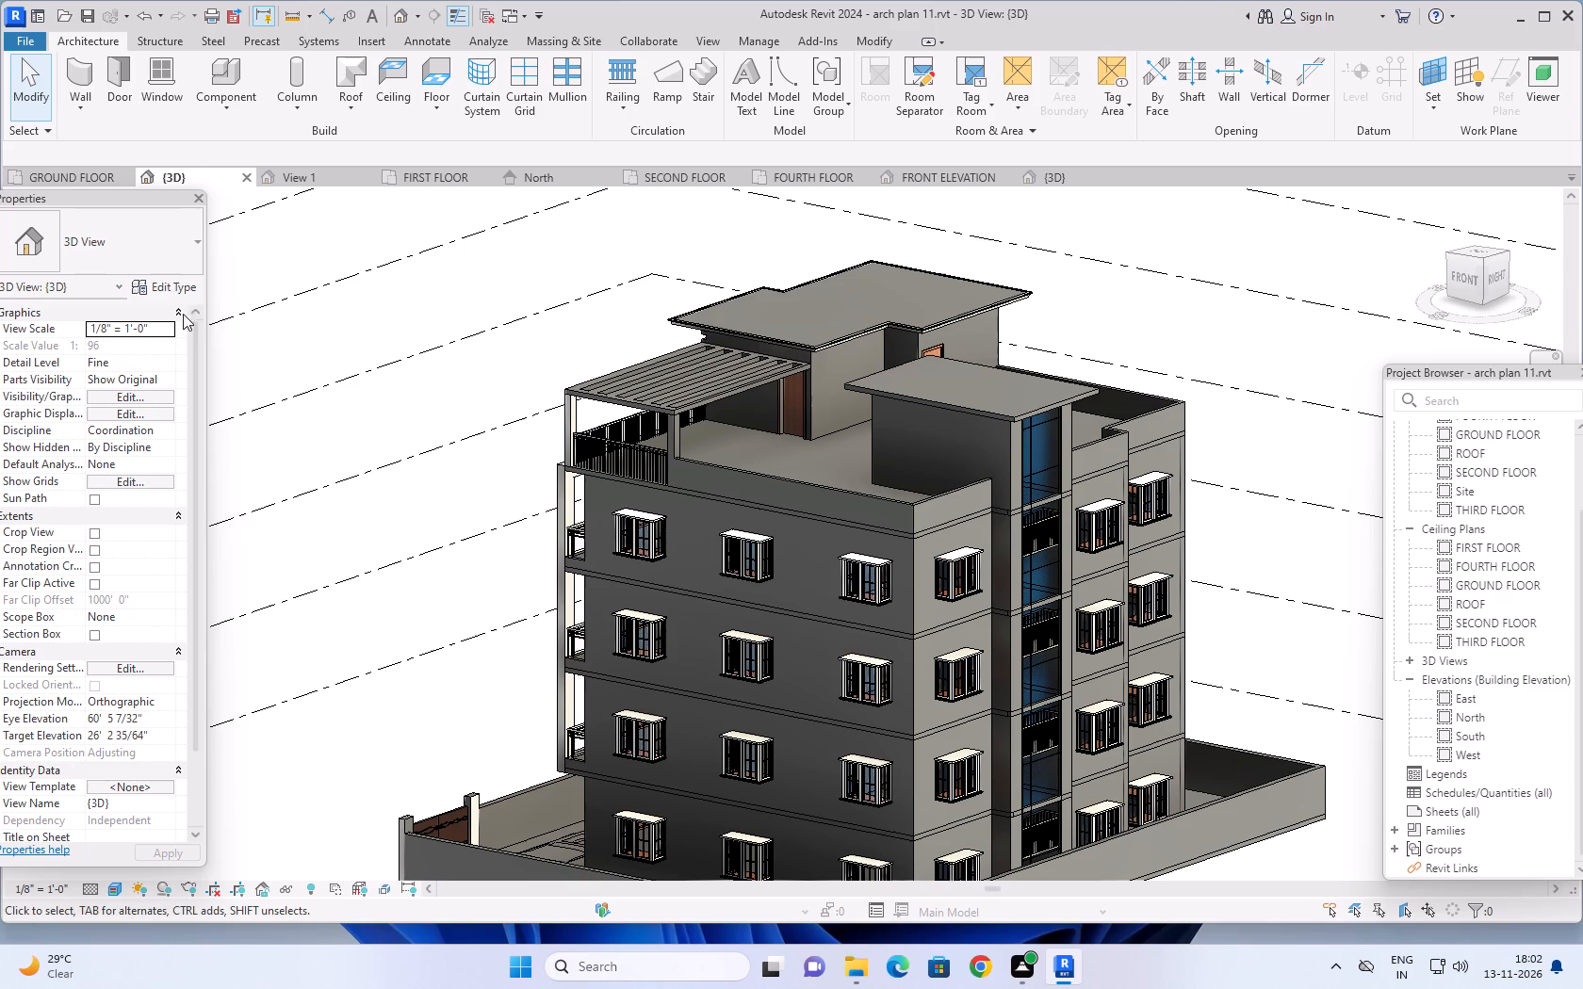
Set the spacing of both the vertical and horizontal grids in the staircase's Curtain Wall 1 type to 3' 0".
{"action": "left_click", "coordinate": [1047, 465]}
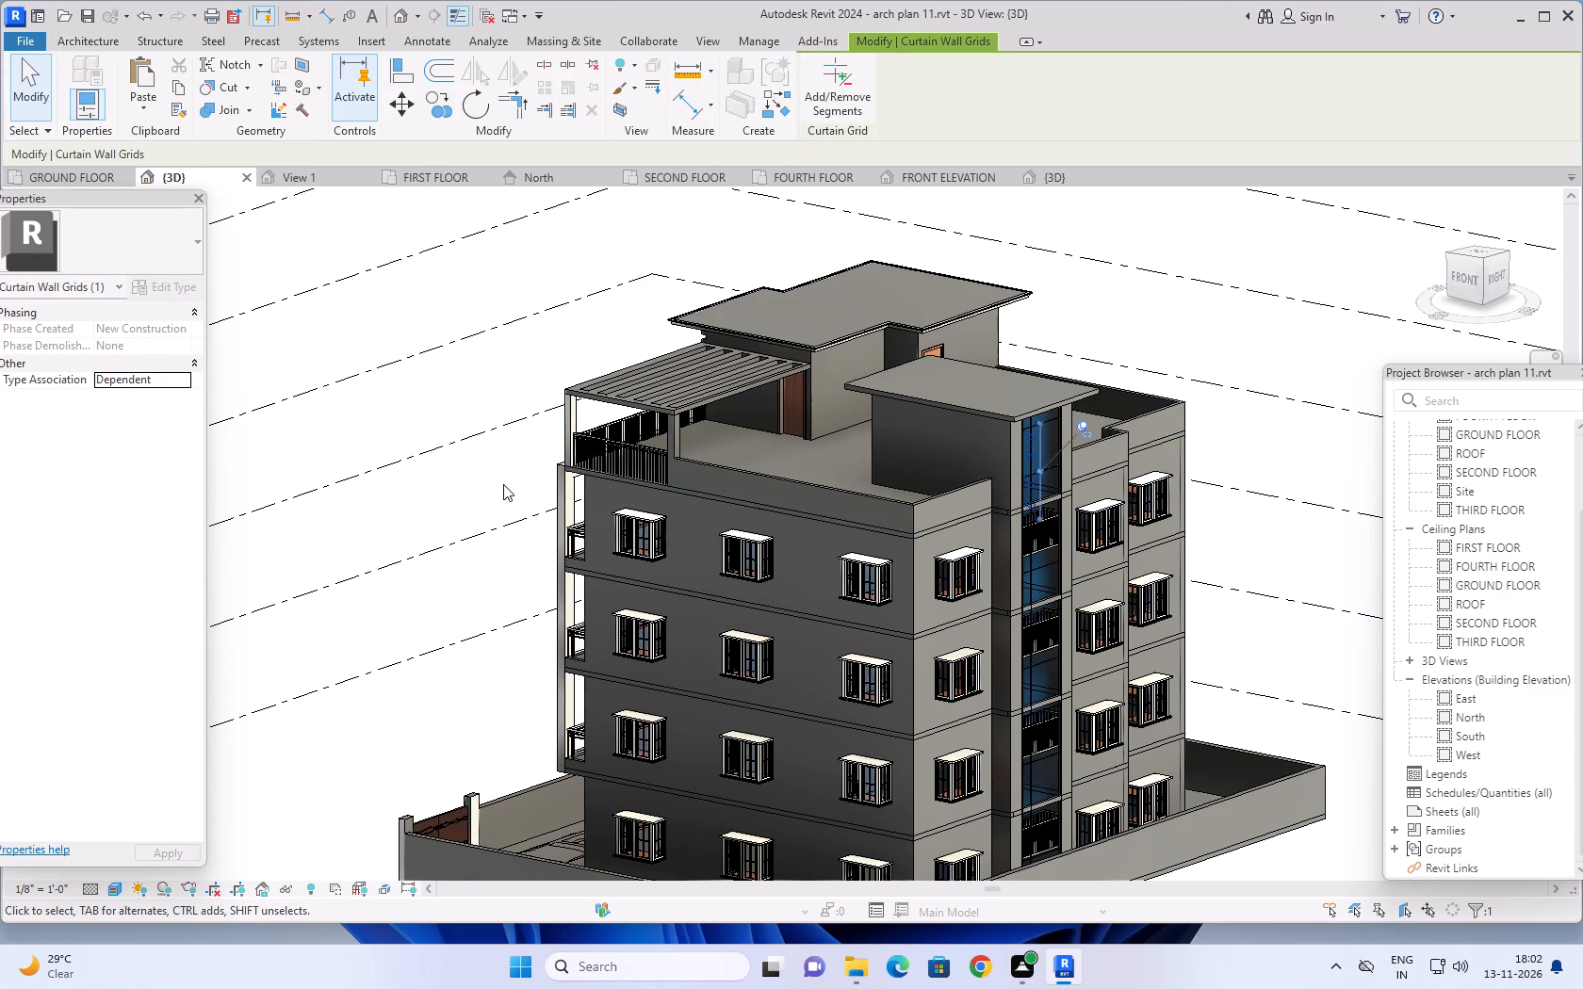
{"action": "key", "text": "Escape"}
{"action": "key", "text": "Escape"}
{"action": "left_click", "coordinate": [1050, 450]}
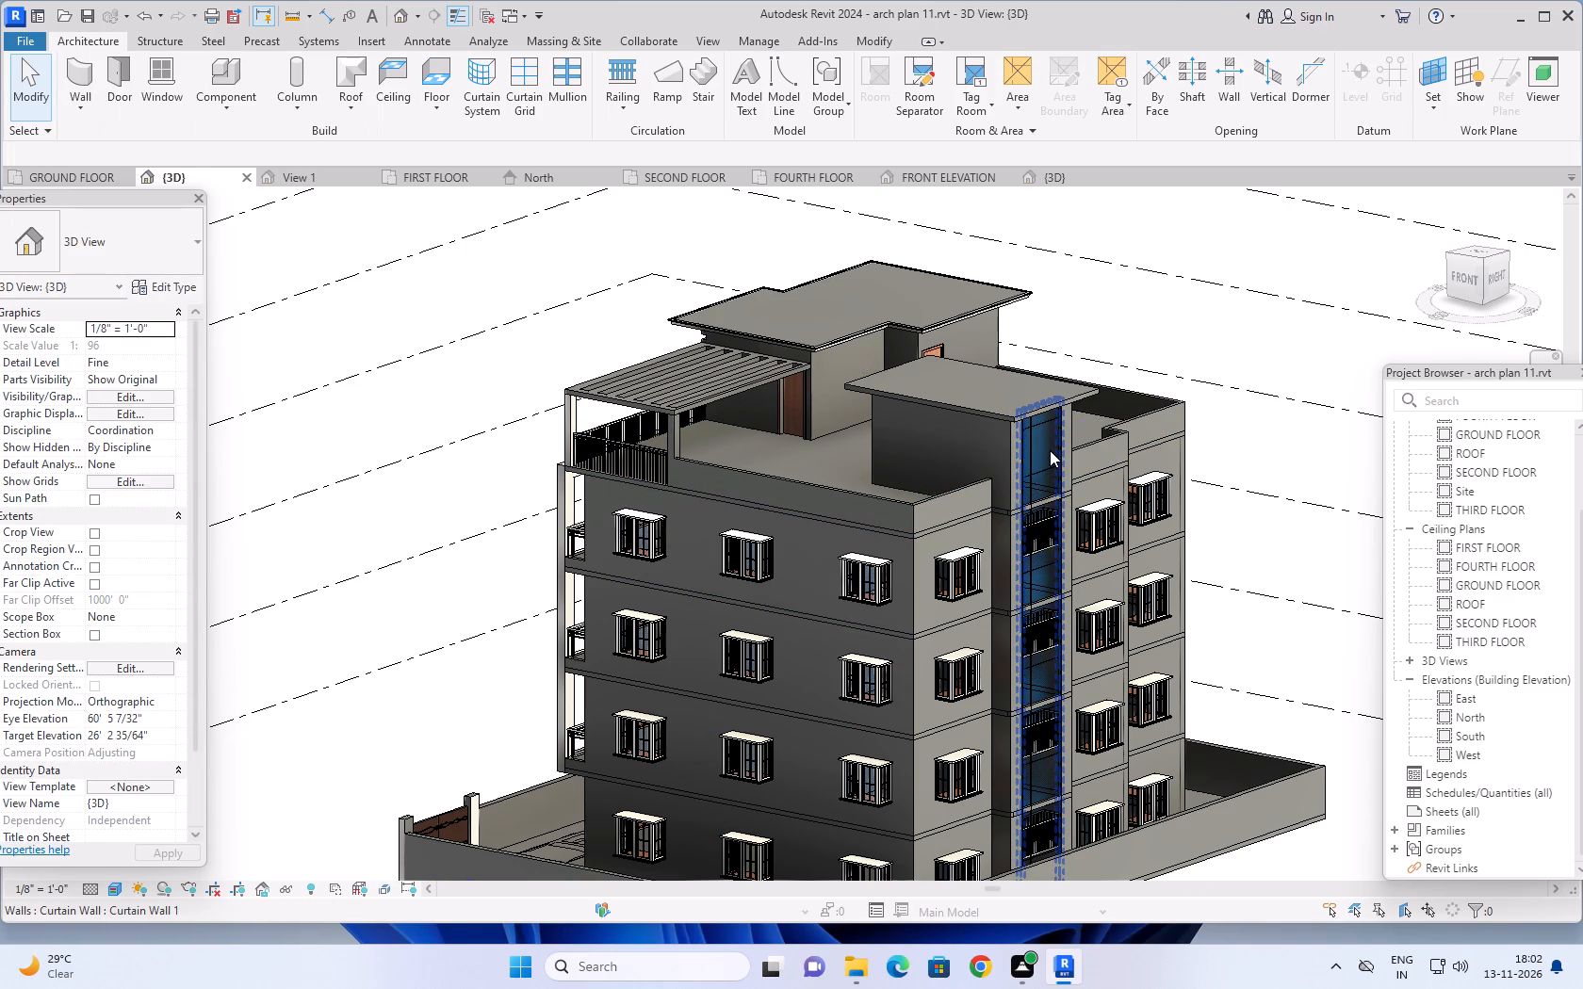
{"action": "left_click", "coordinate": [171, 284]}
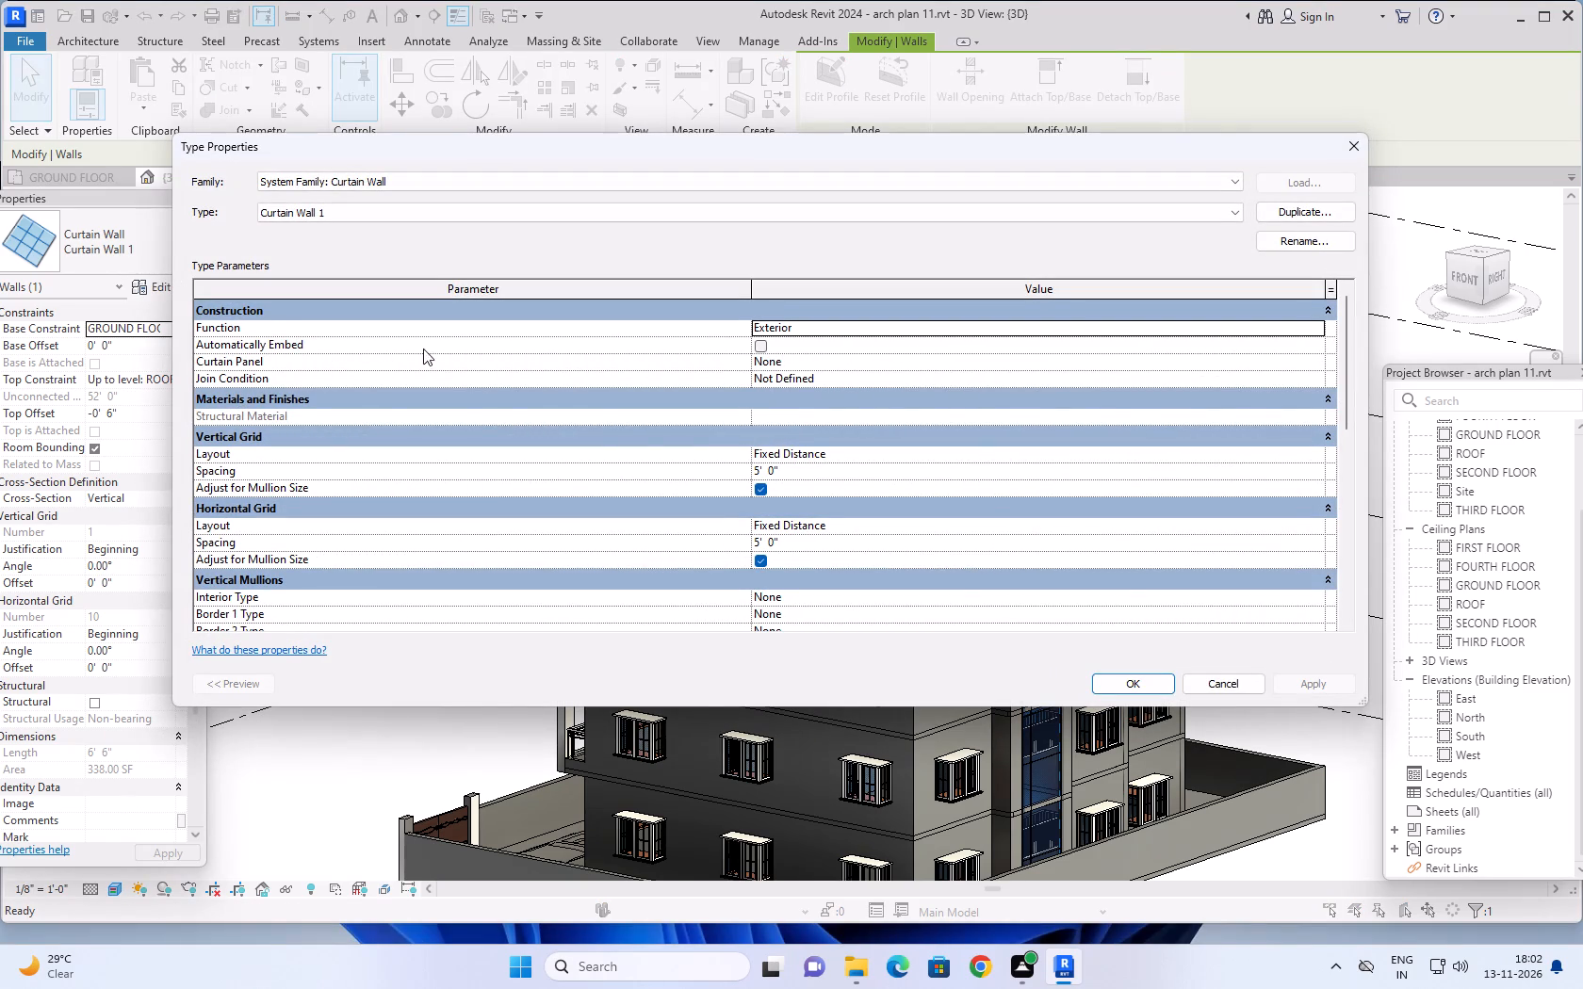
{"action": "left_click", "coordinate": [1297, 465]}
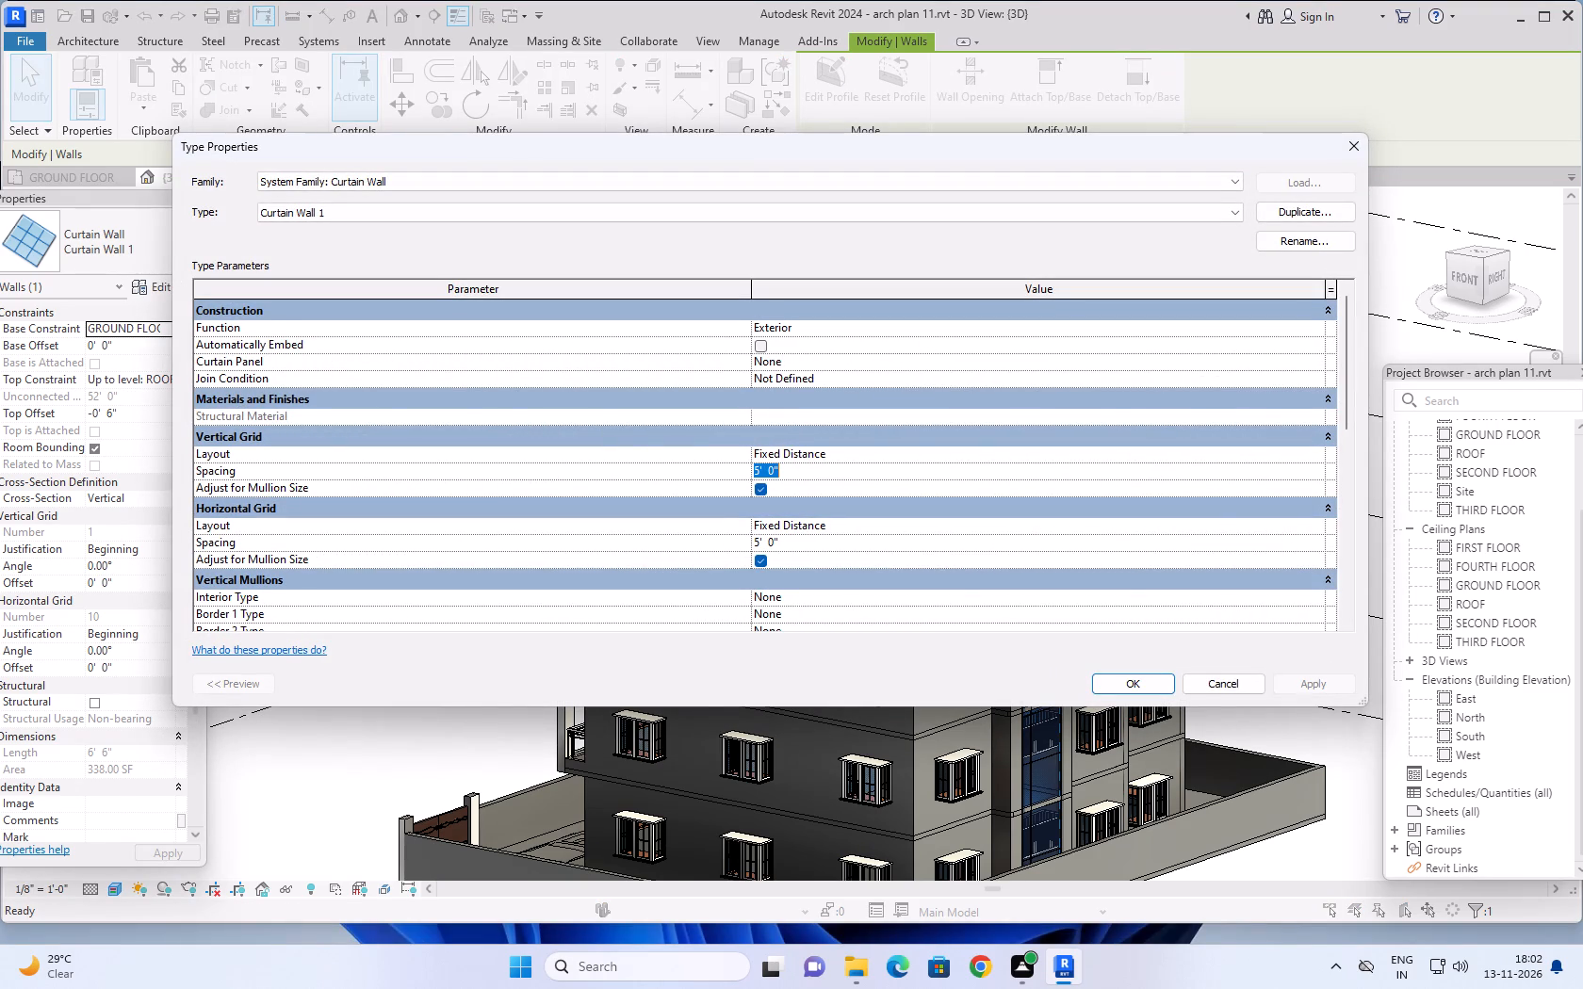
{"action": "left_click", "coordinate": [1253, 449]}
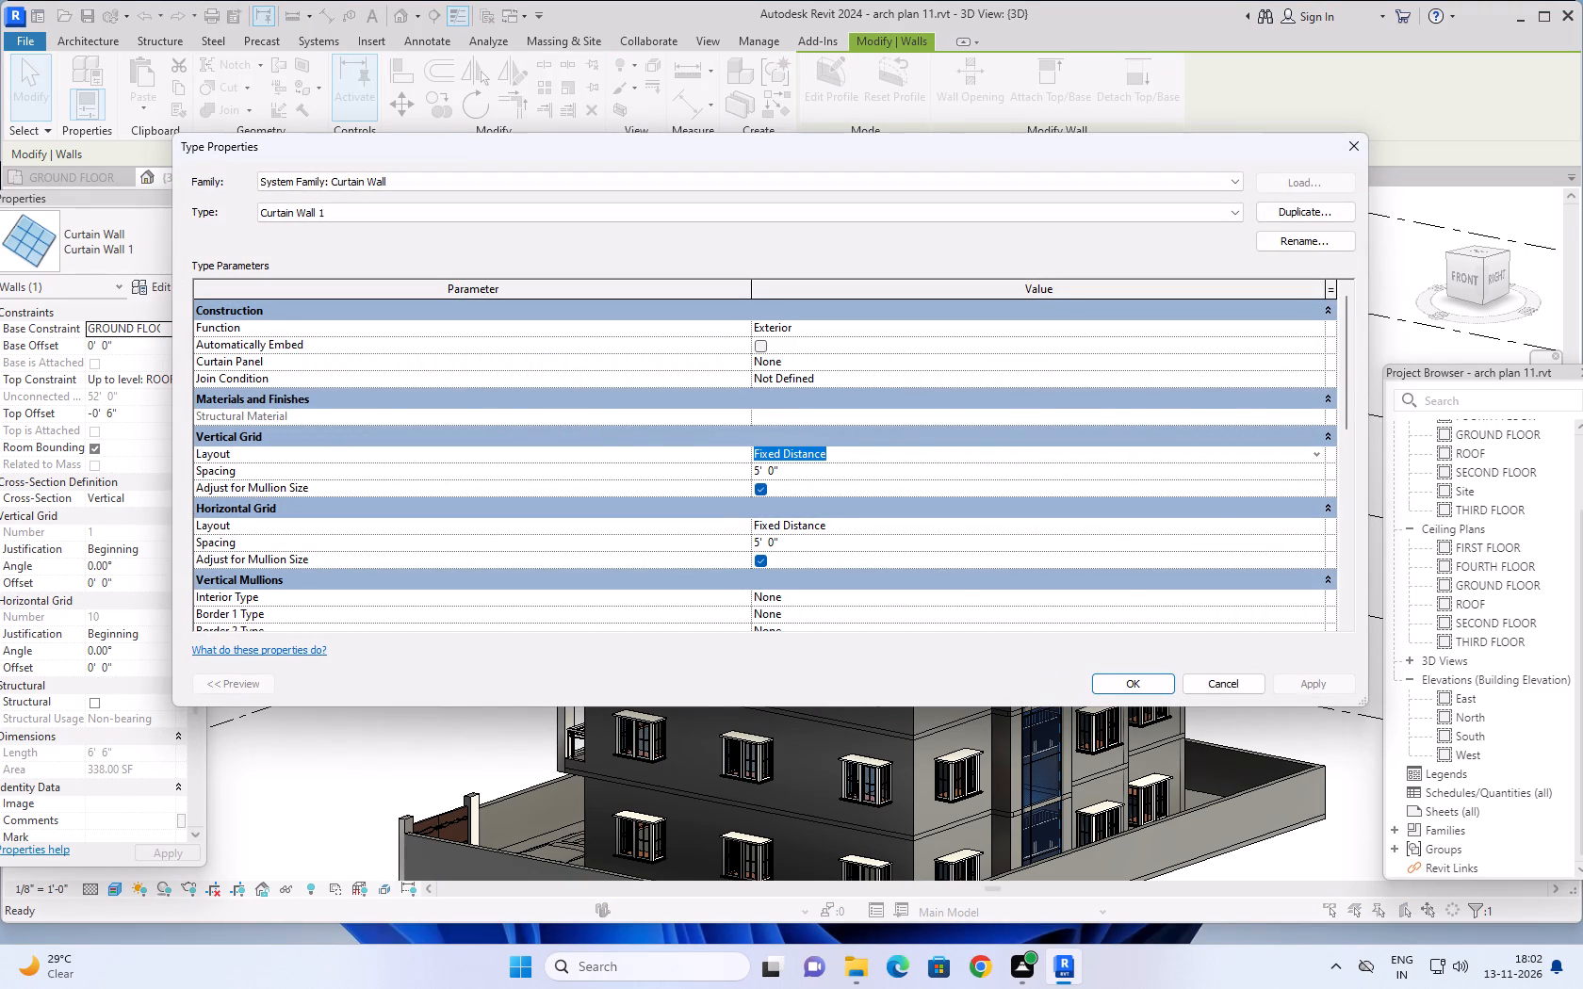
{"action": "left_click", "coordinate": [1314, 457]}
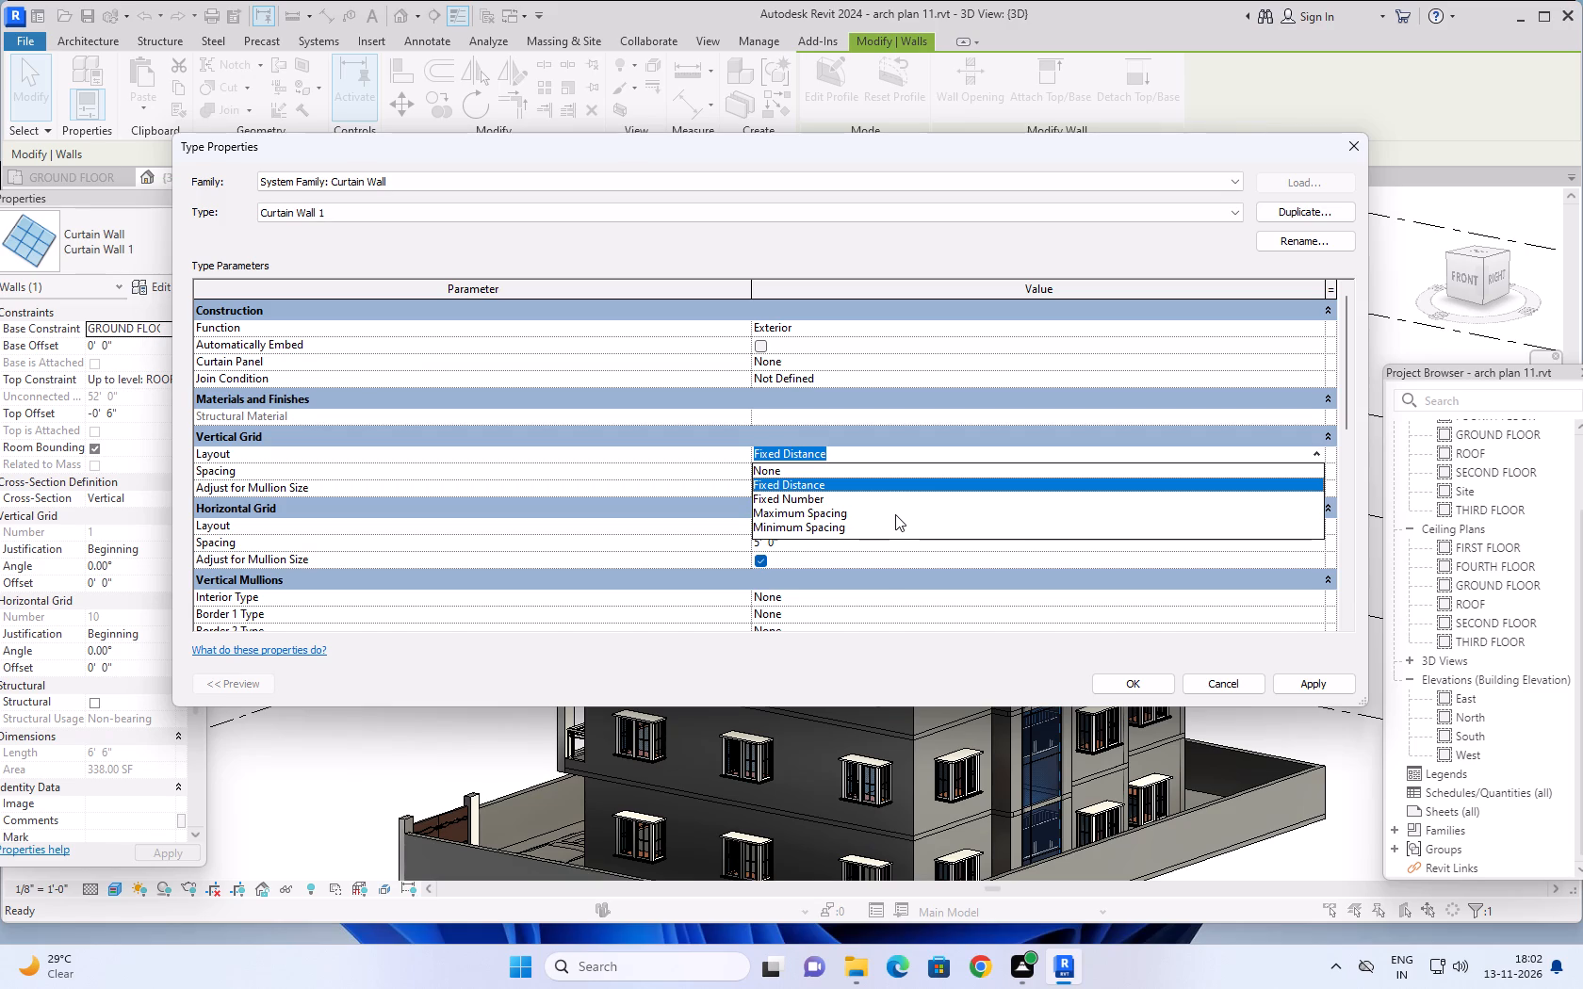
{"action": "left_click", "coordinate": [885, 483]}
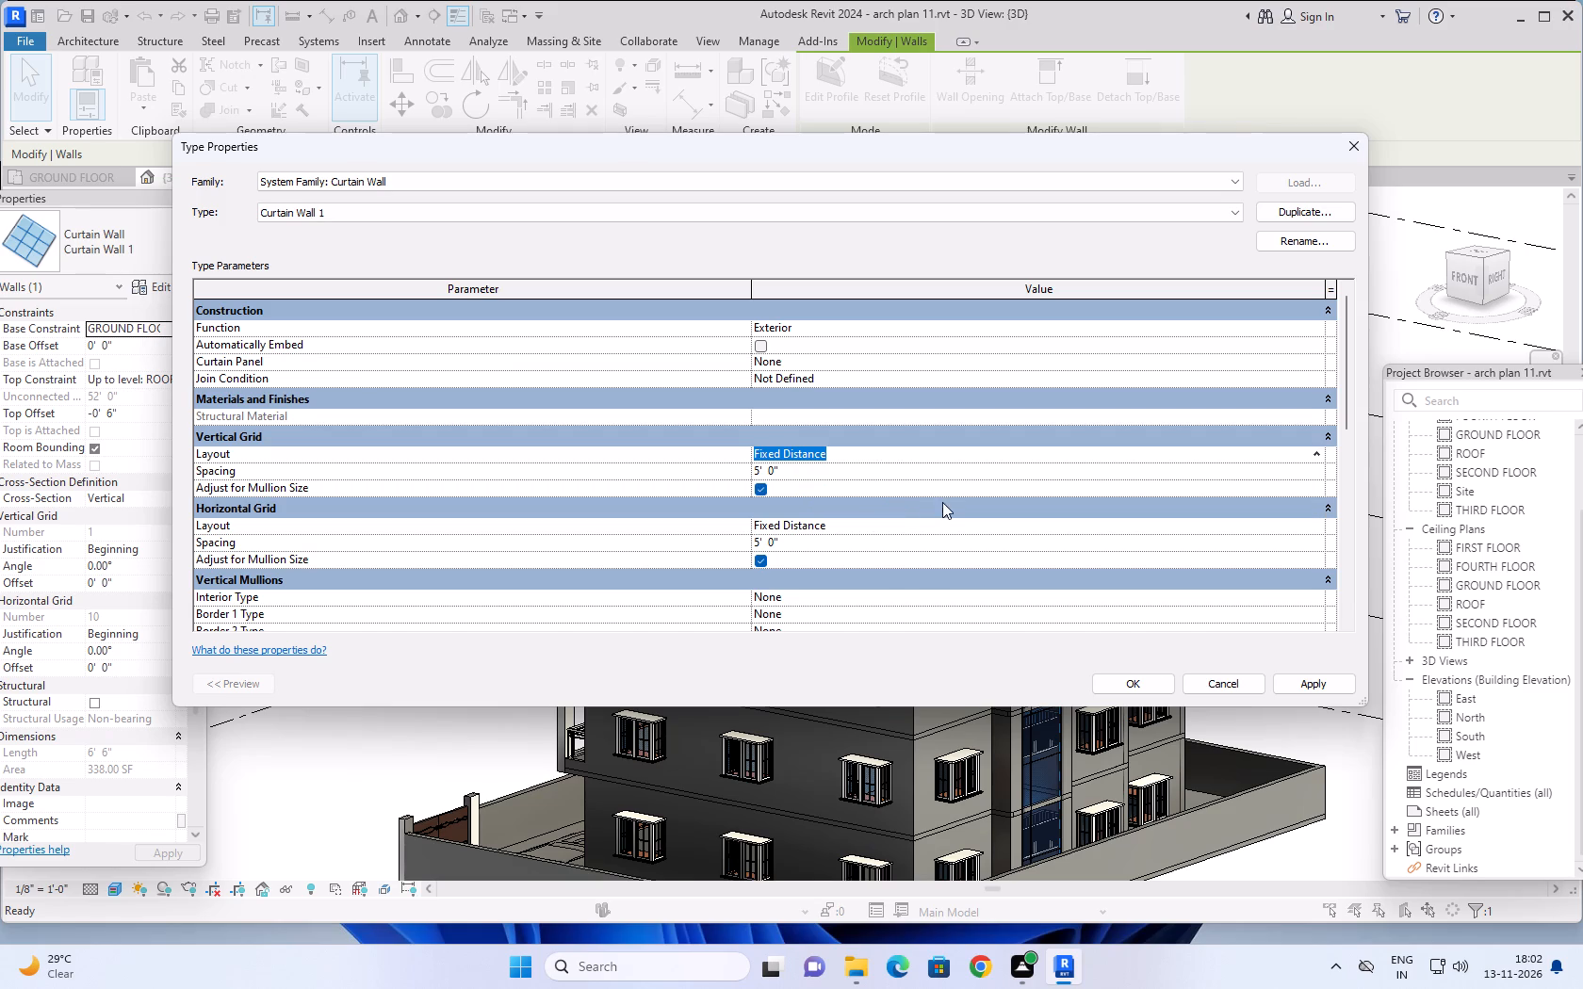
{"action": "left_click", "coordinate": [829, 469]}
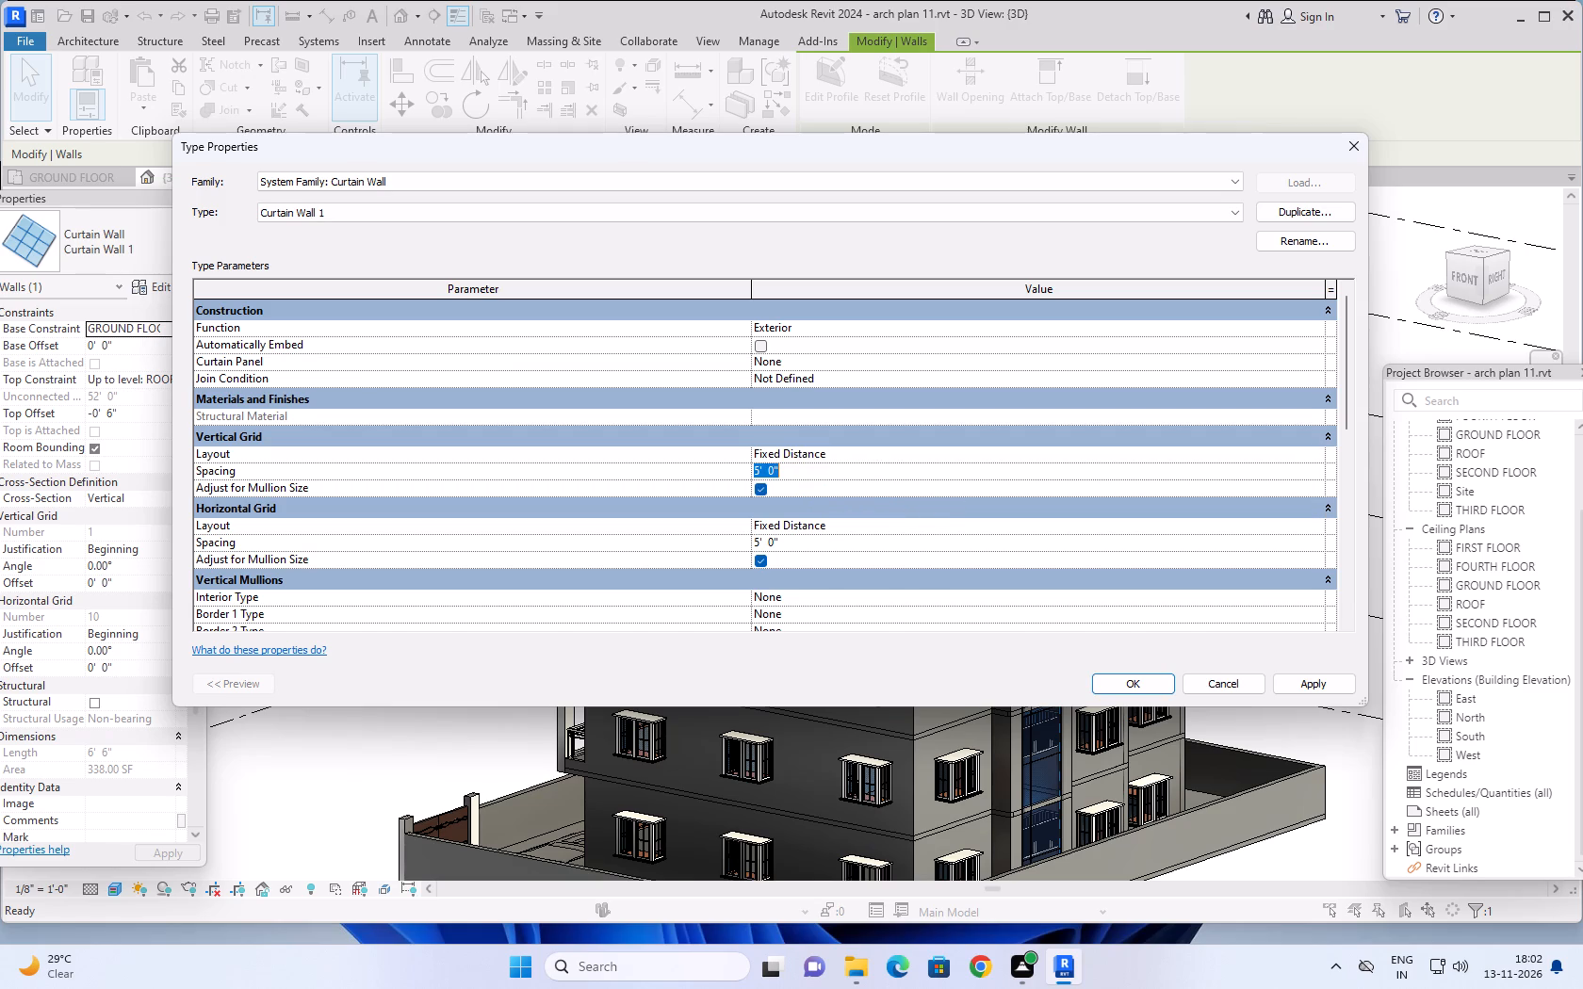
{"action": "type", "text": "3'"}
{"action": "key", "text": "Return"}
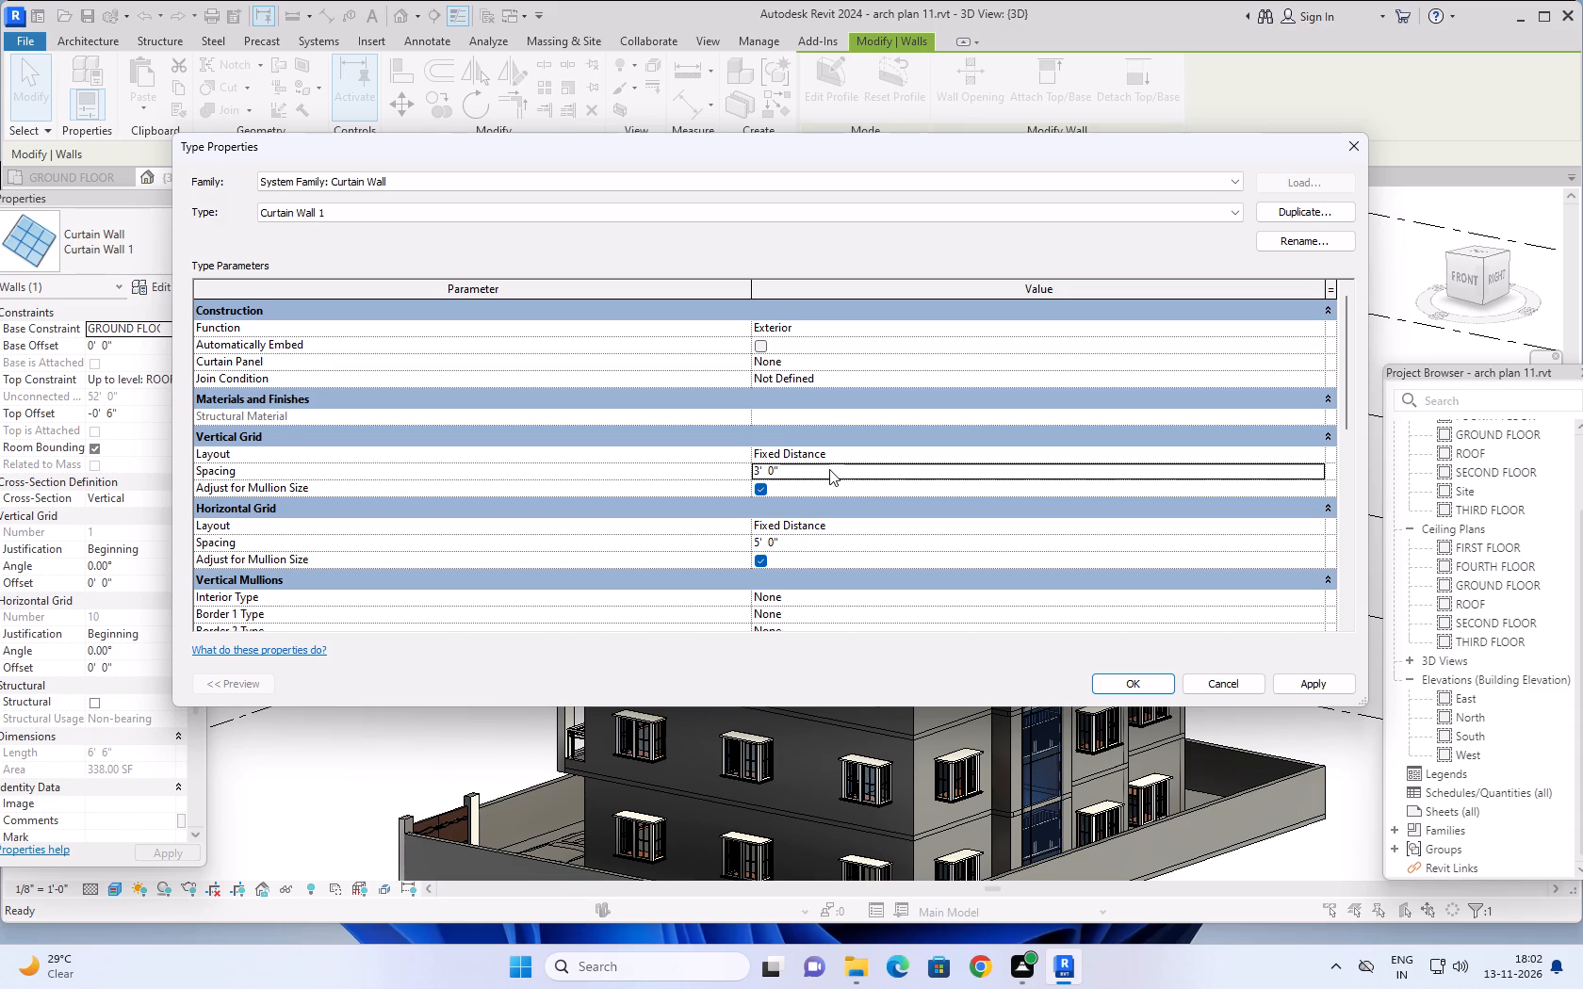
{"action": "left_click", "coordinate": [791, 547]}
{"action": "type", "text": "3'"}
{"action": "key", "text": "Return"}
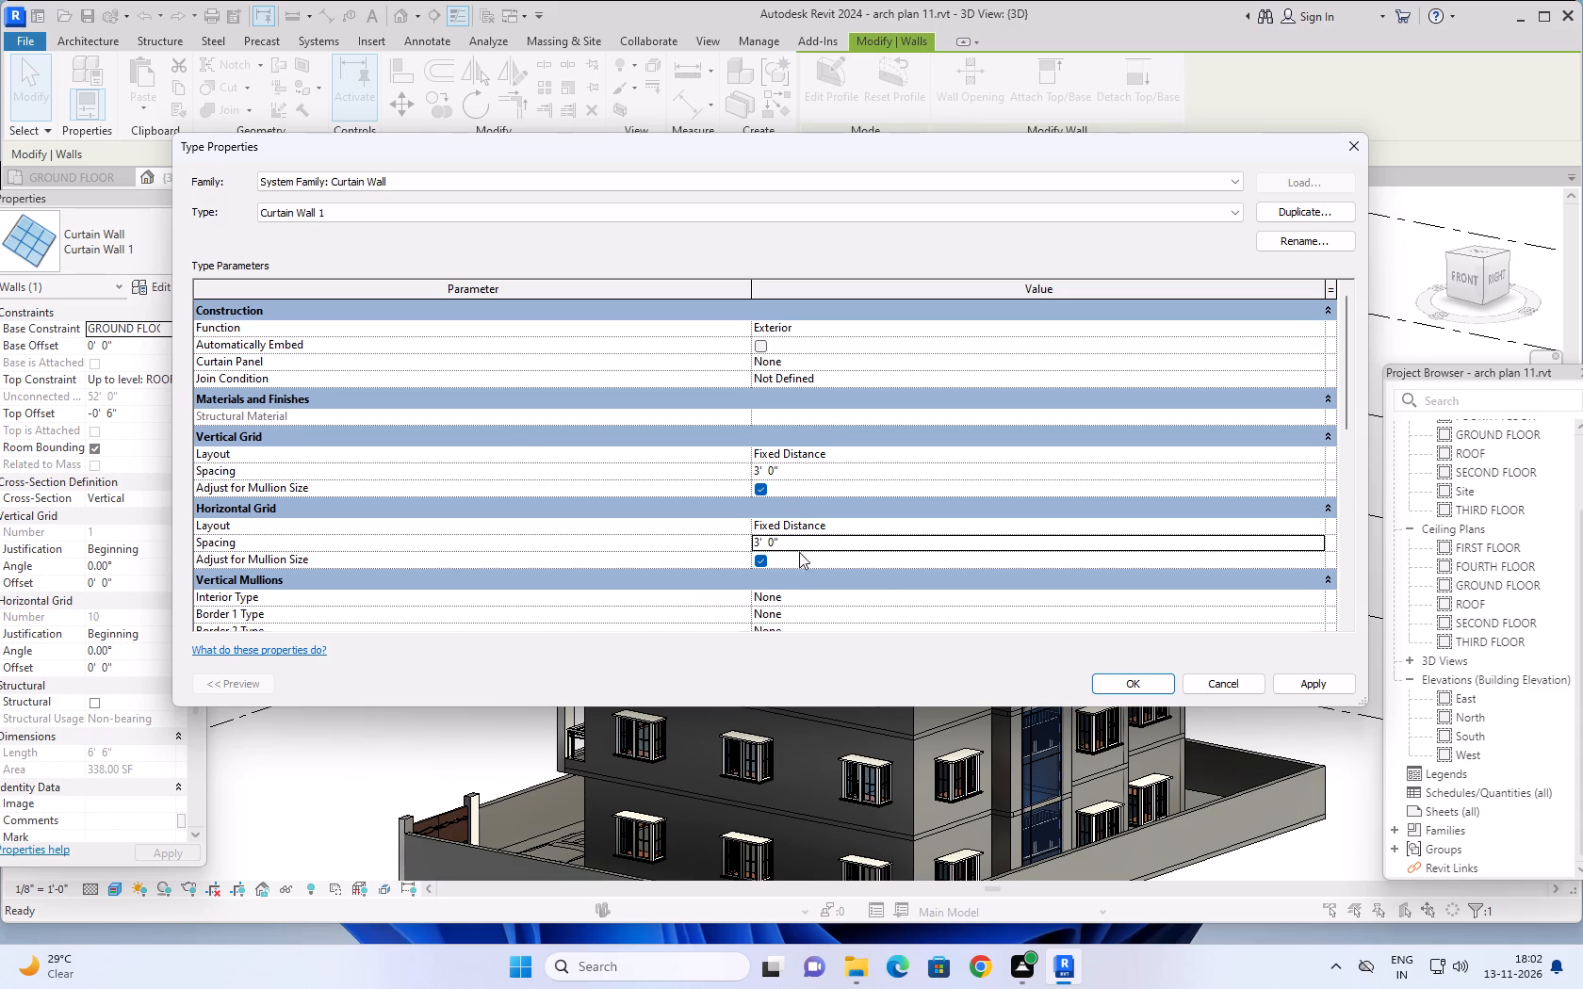
Assign Rectangular Mullion : 1.5" x 2.5" rectangular to the vertical mullions' Interior, Border 1 and Border 2 types.
{"action": "scroll", "coordinate": [800, 553], "scroll_direction": "down", "scroll_amount": 2}
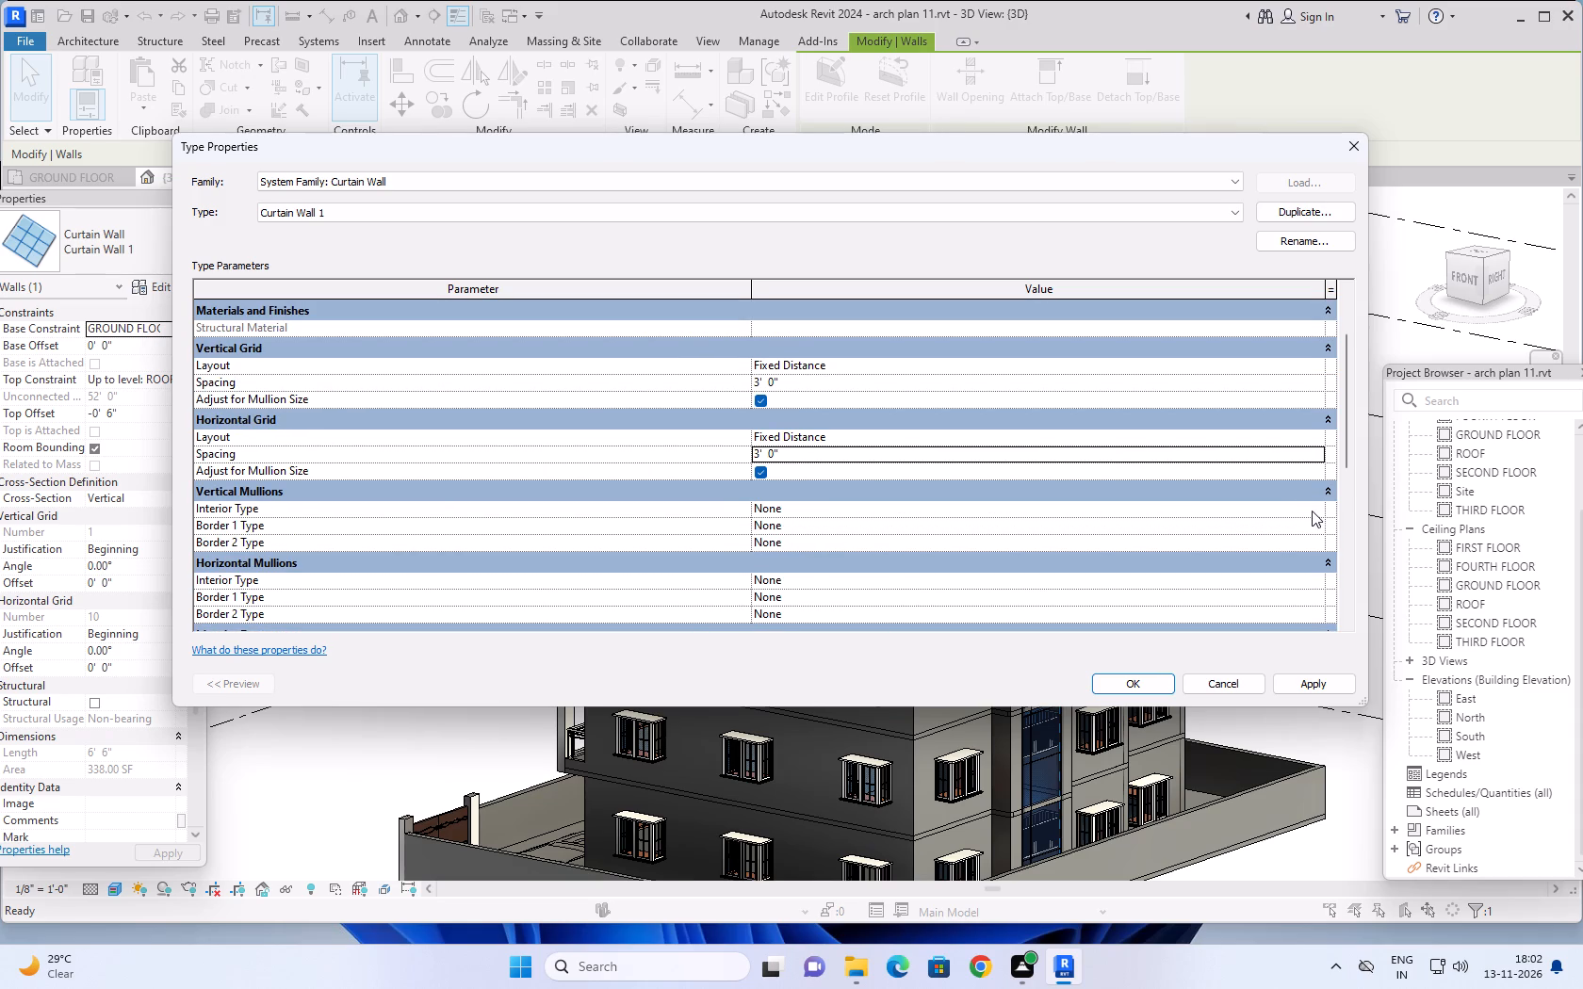
{"action": "left_click", "coordinate": [1313, 509]}
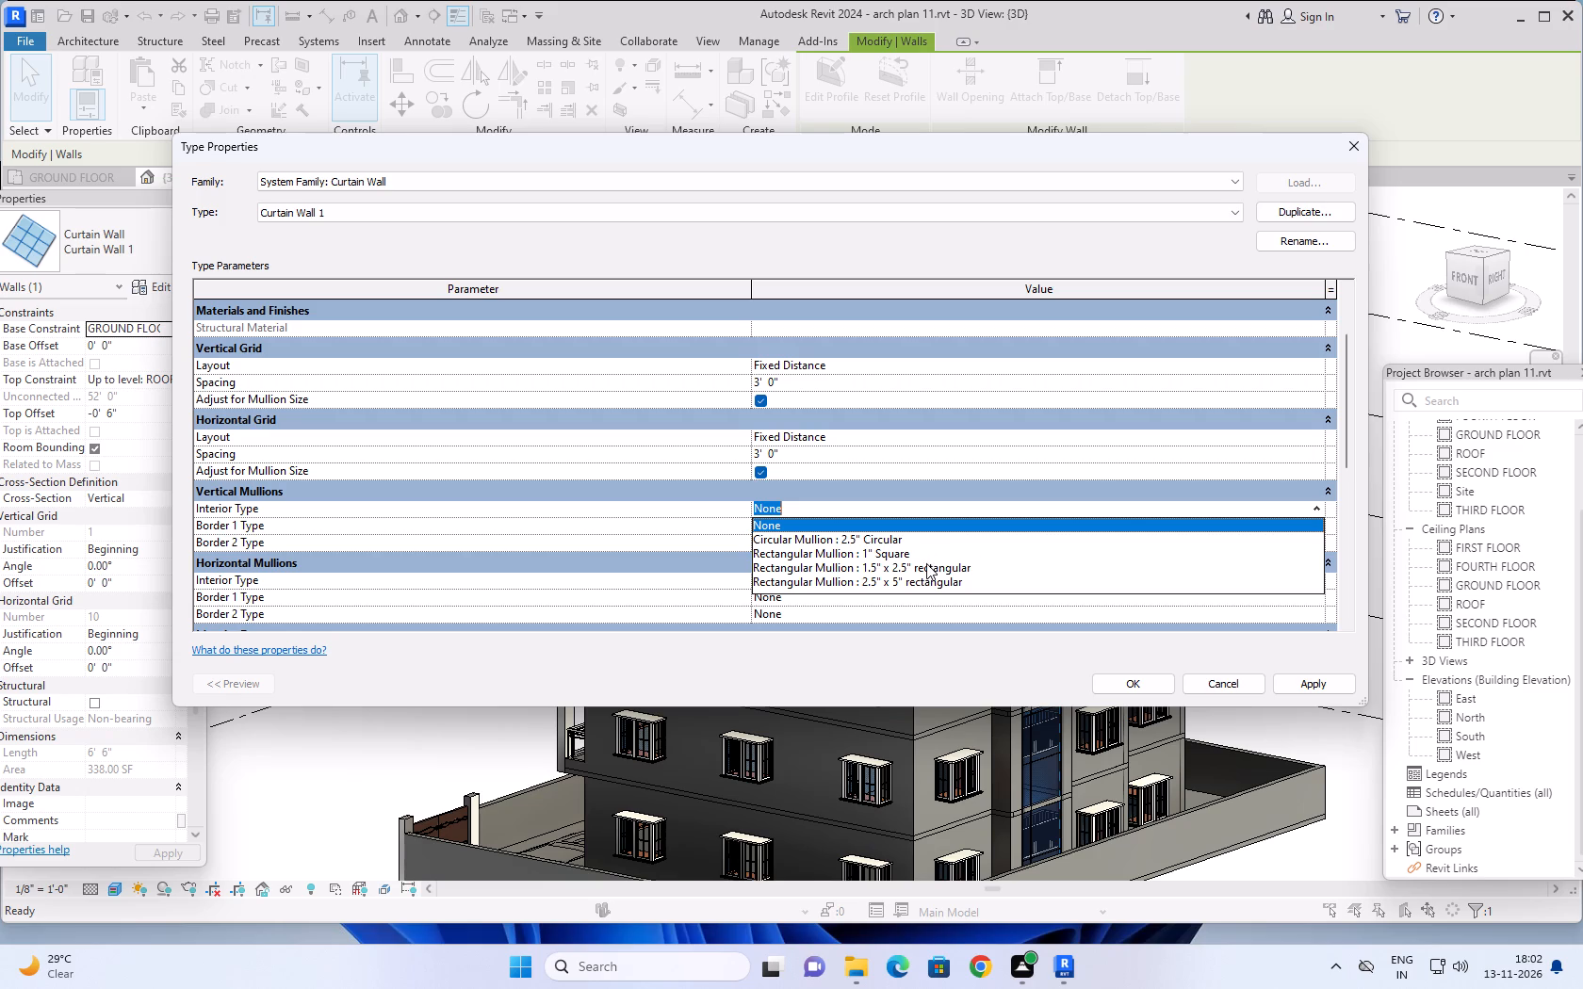
{"action": "left_click", "coordinate": [926, 560]}
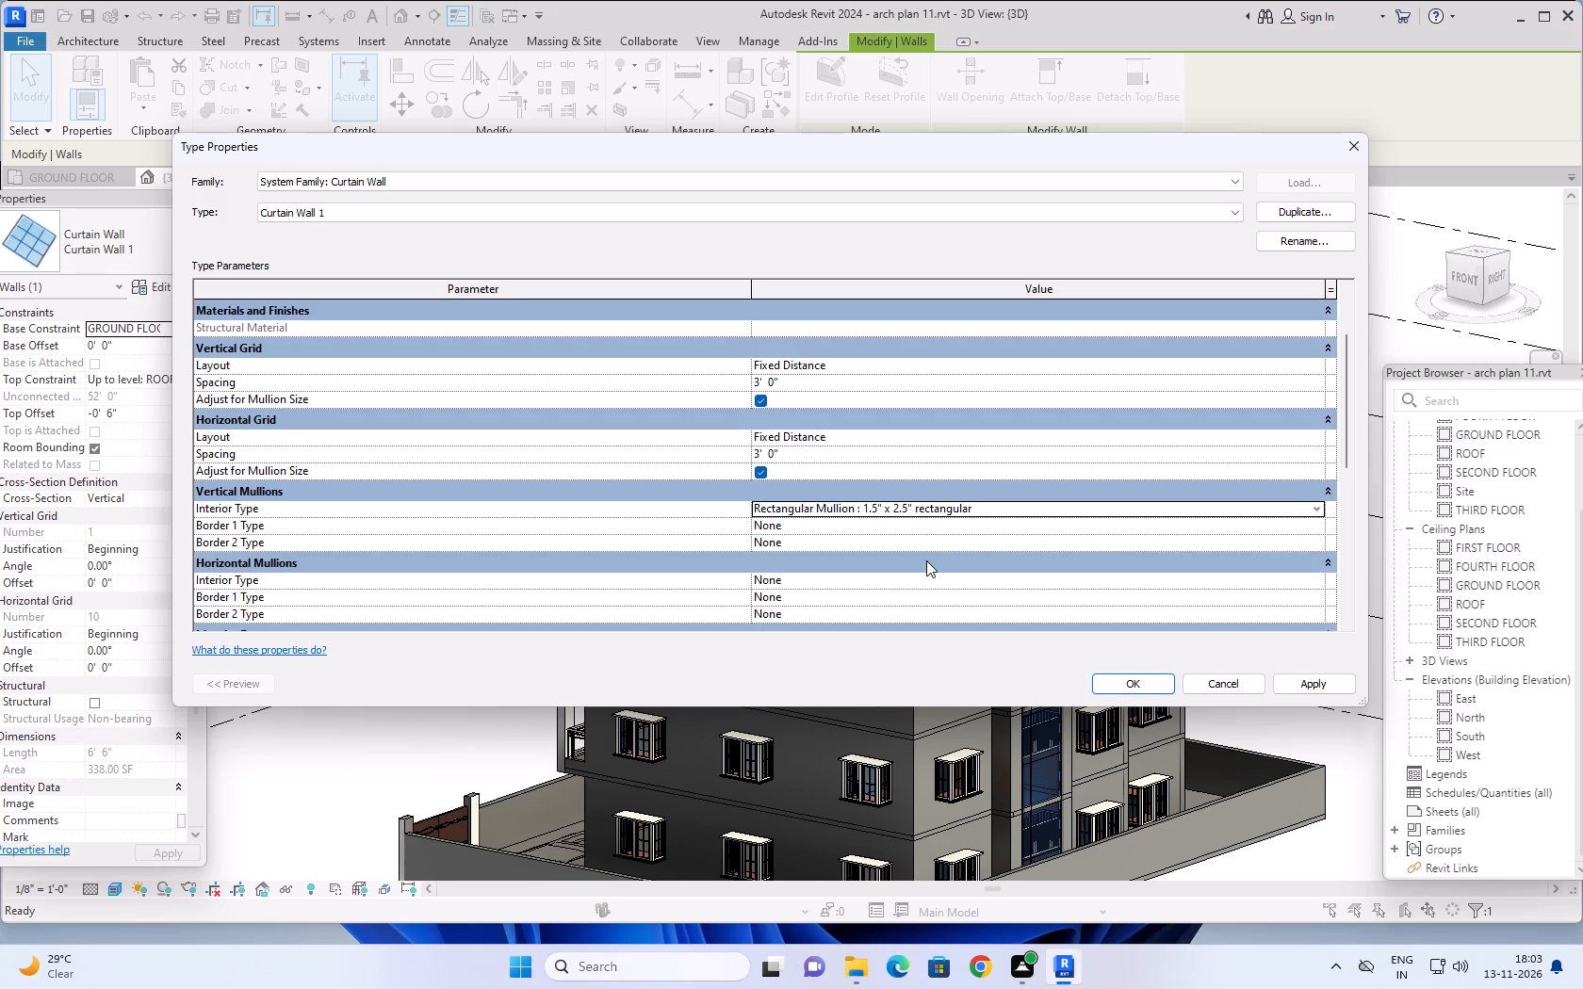
{"action": "left_click", "coordinate": [1315, 524]}
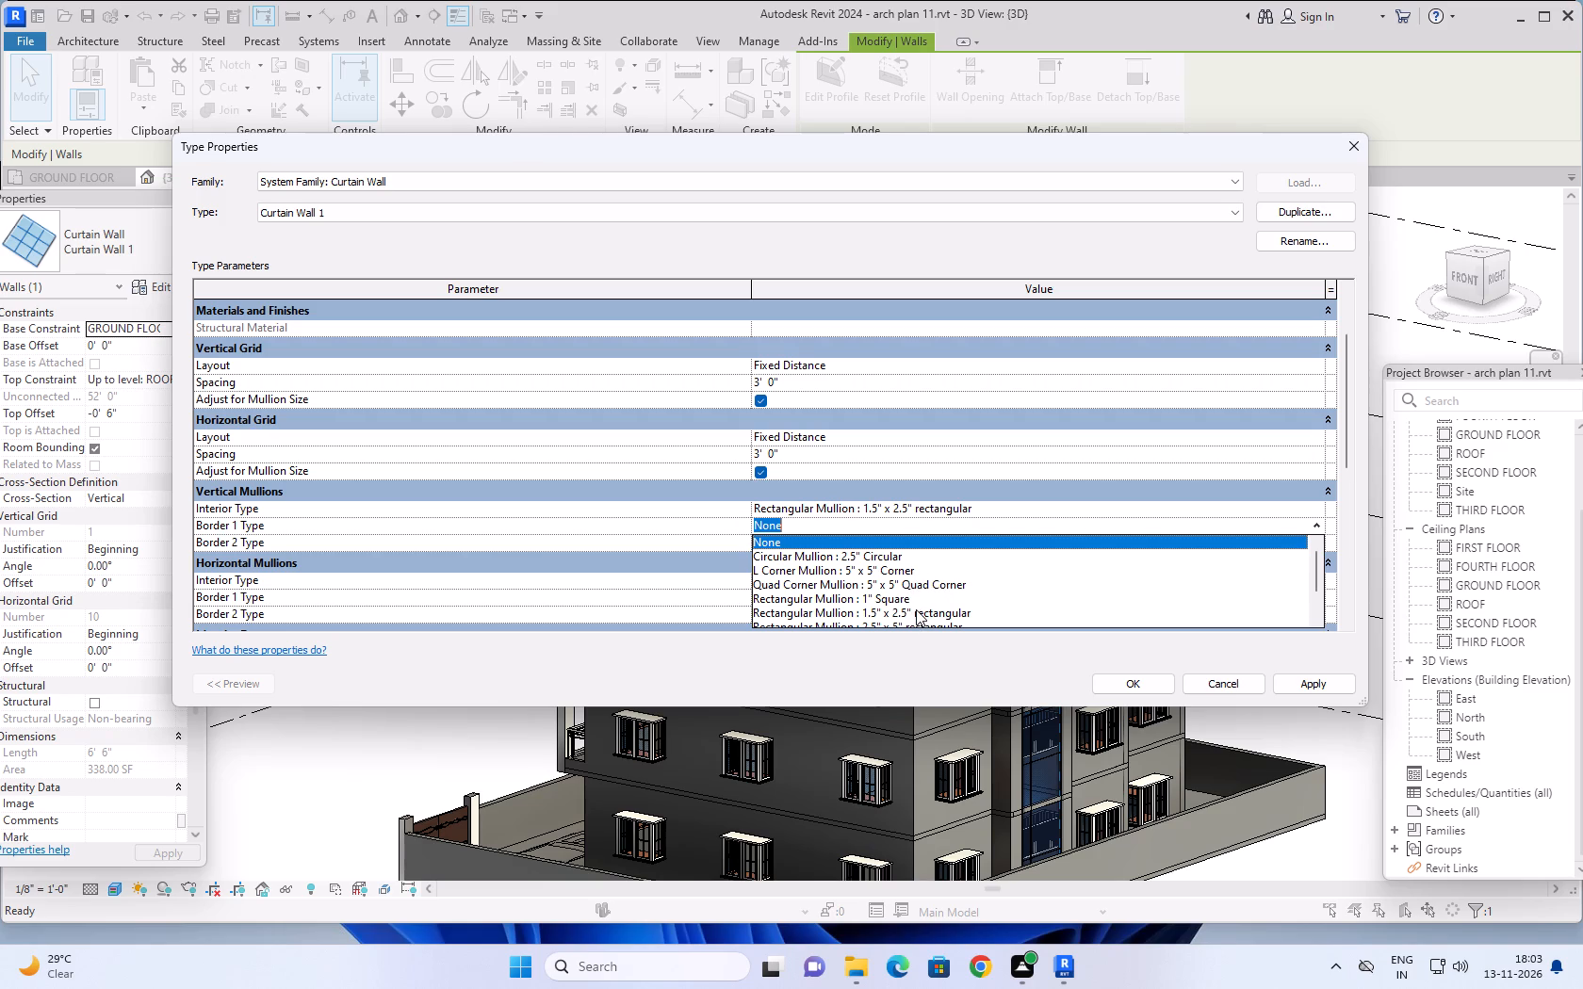
{"action": "scroll", "coordinate": [922, 598], "scroll_direction": "down", "scroll_amount": 1}
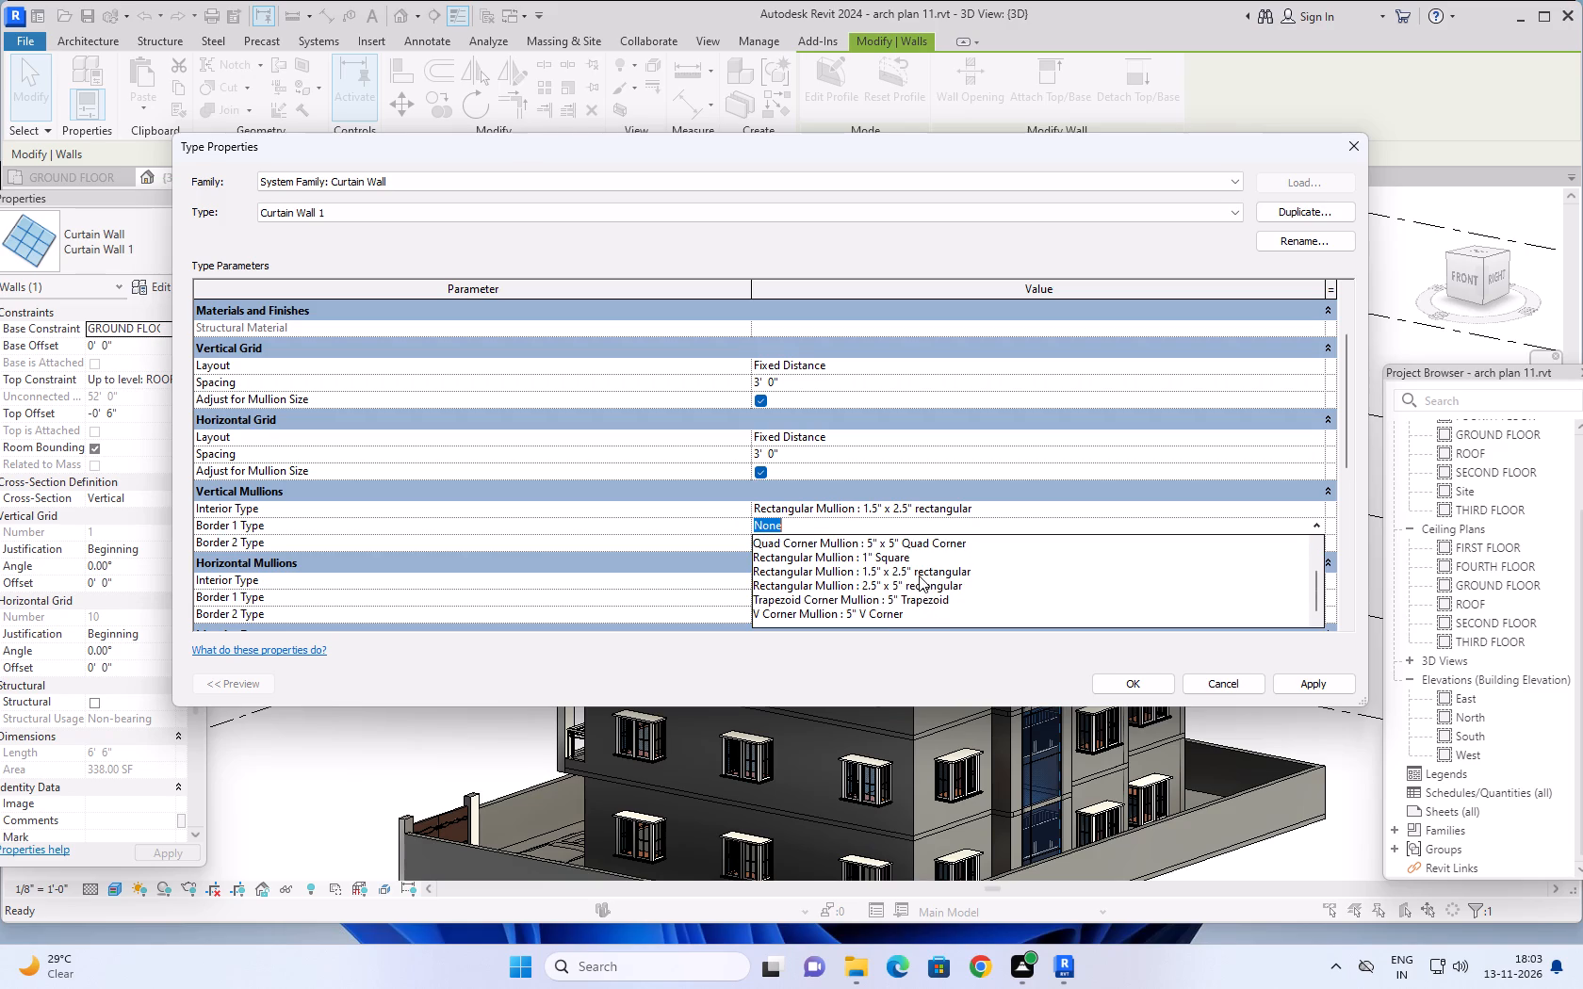
{"action": "left_click", "coordinate": [920, 570]}
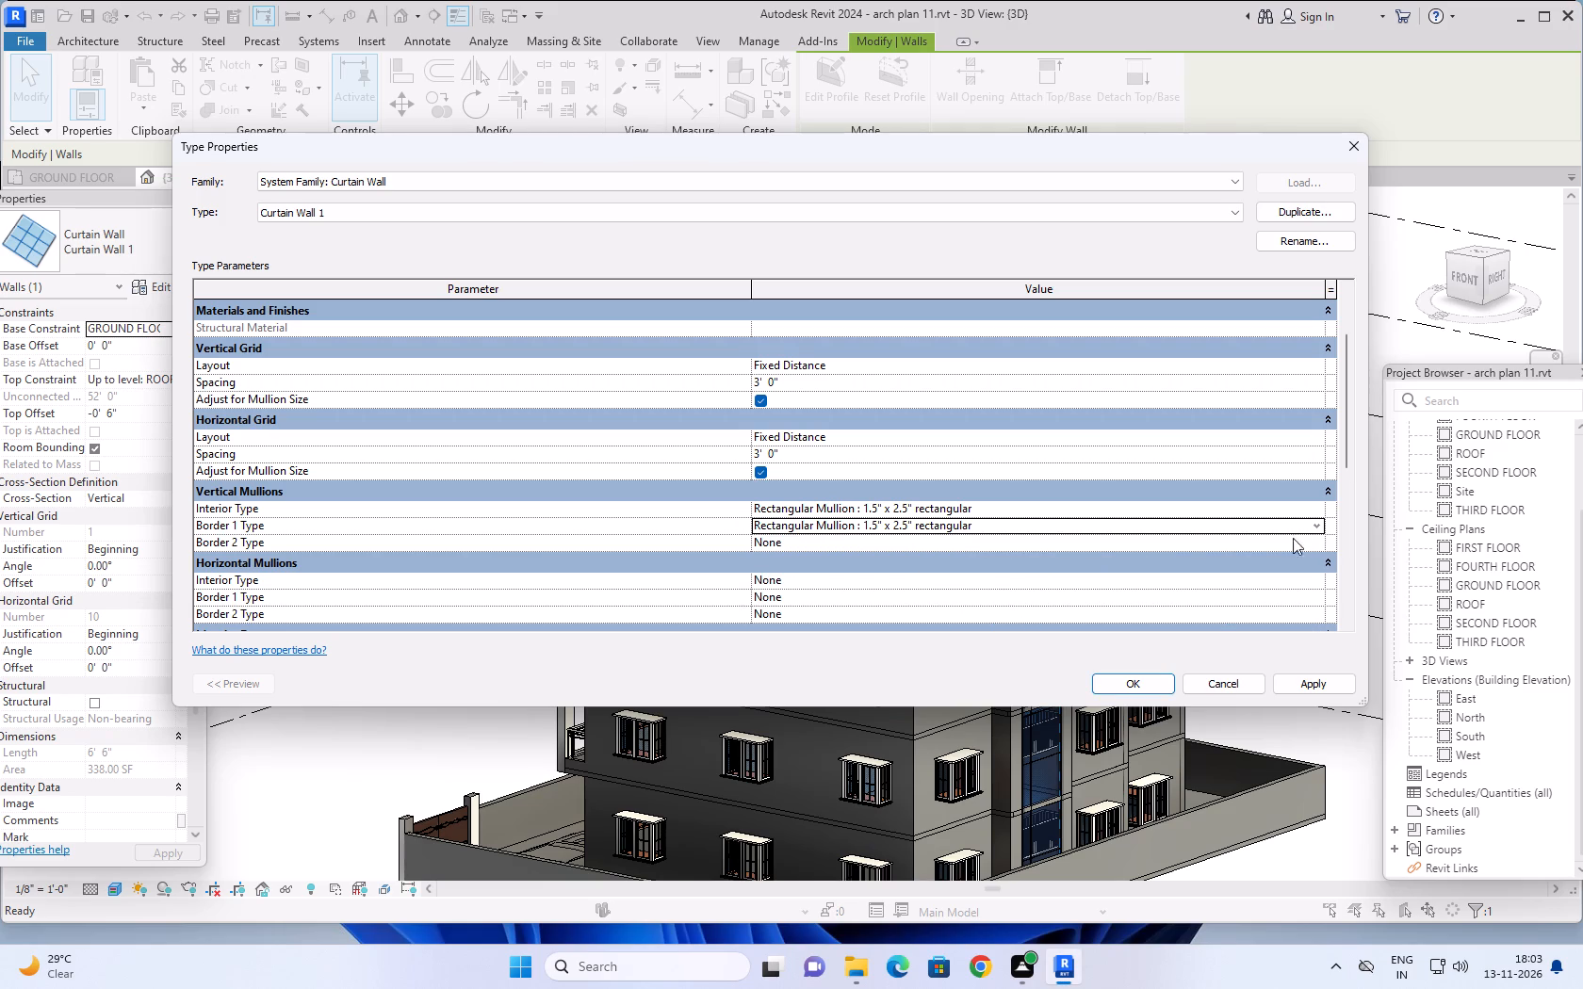
{"action": "left_click", "coordinate": [1315, 542]}
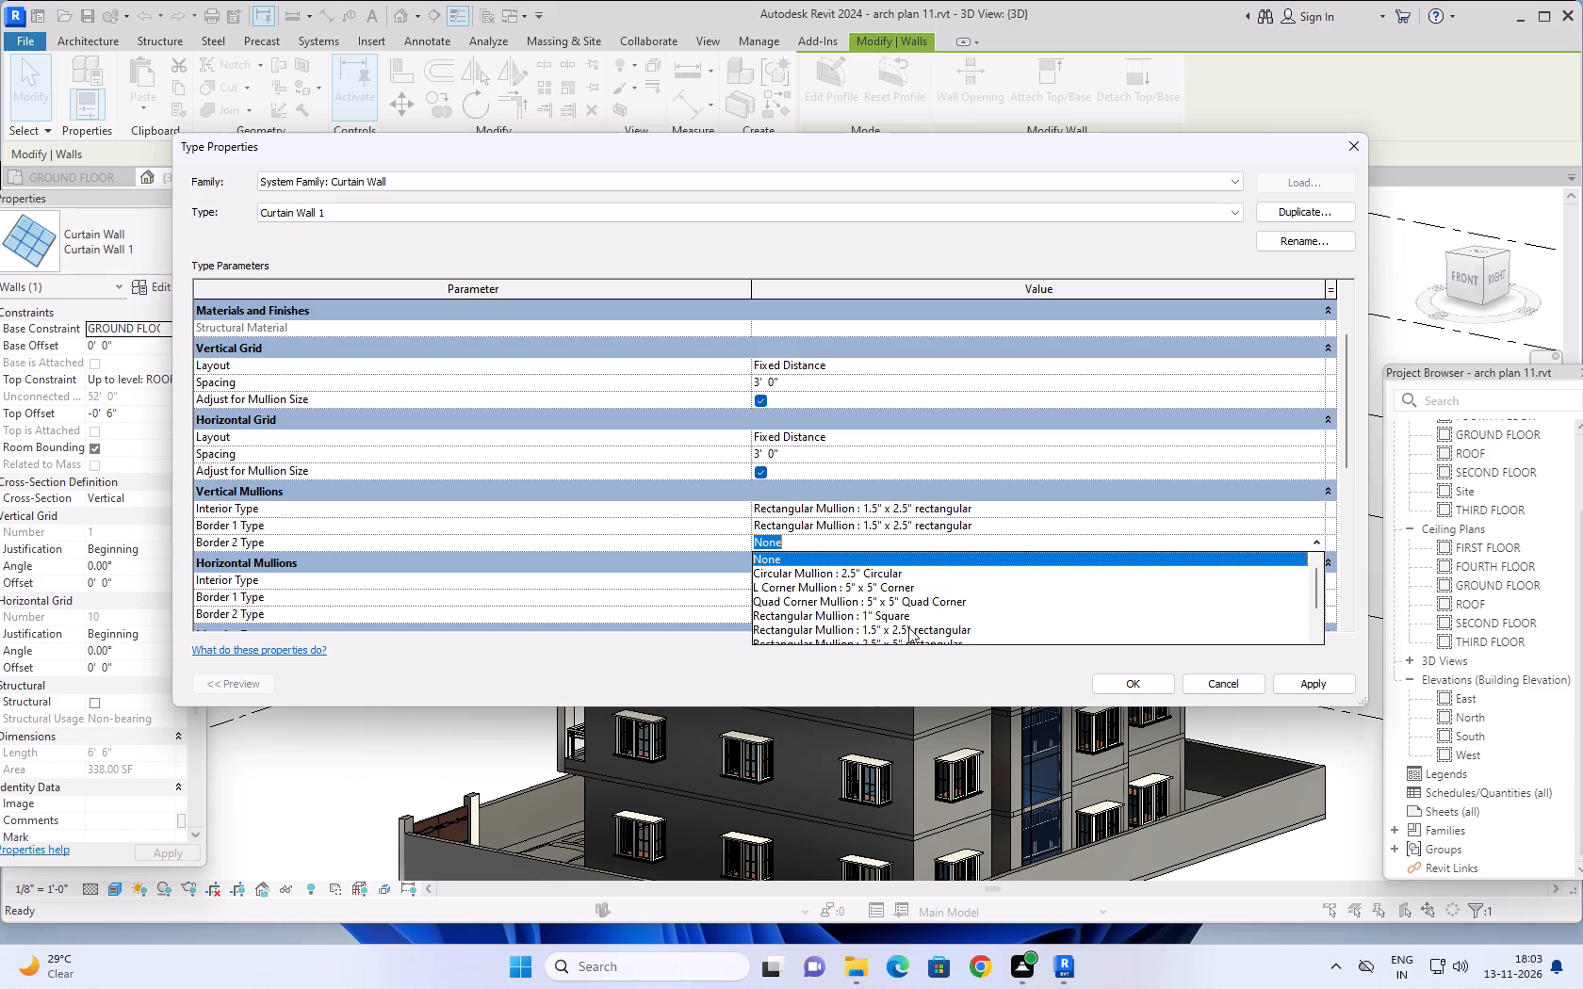
{"action": "left_click", "coordinate": [908, 631]}
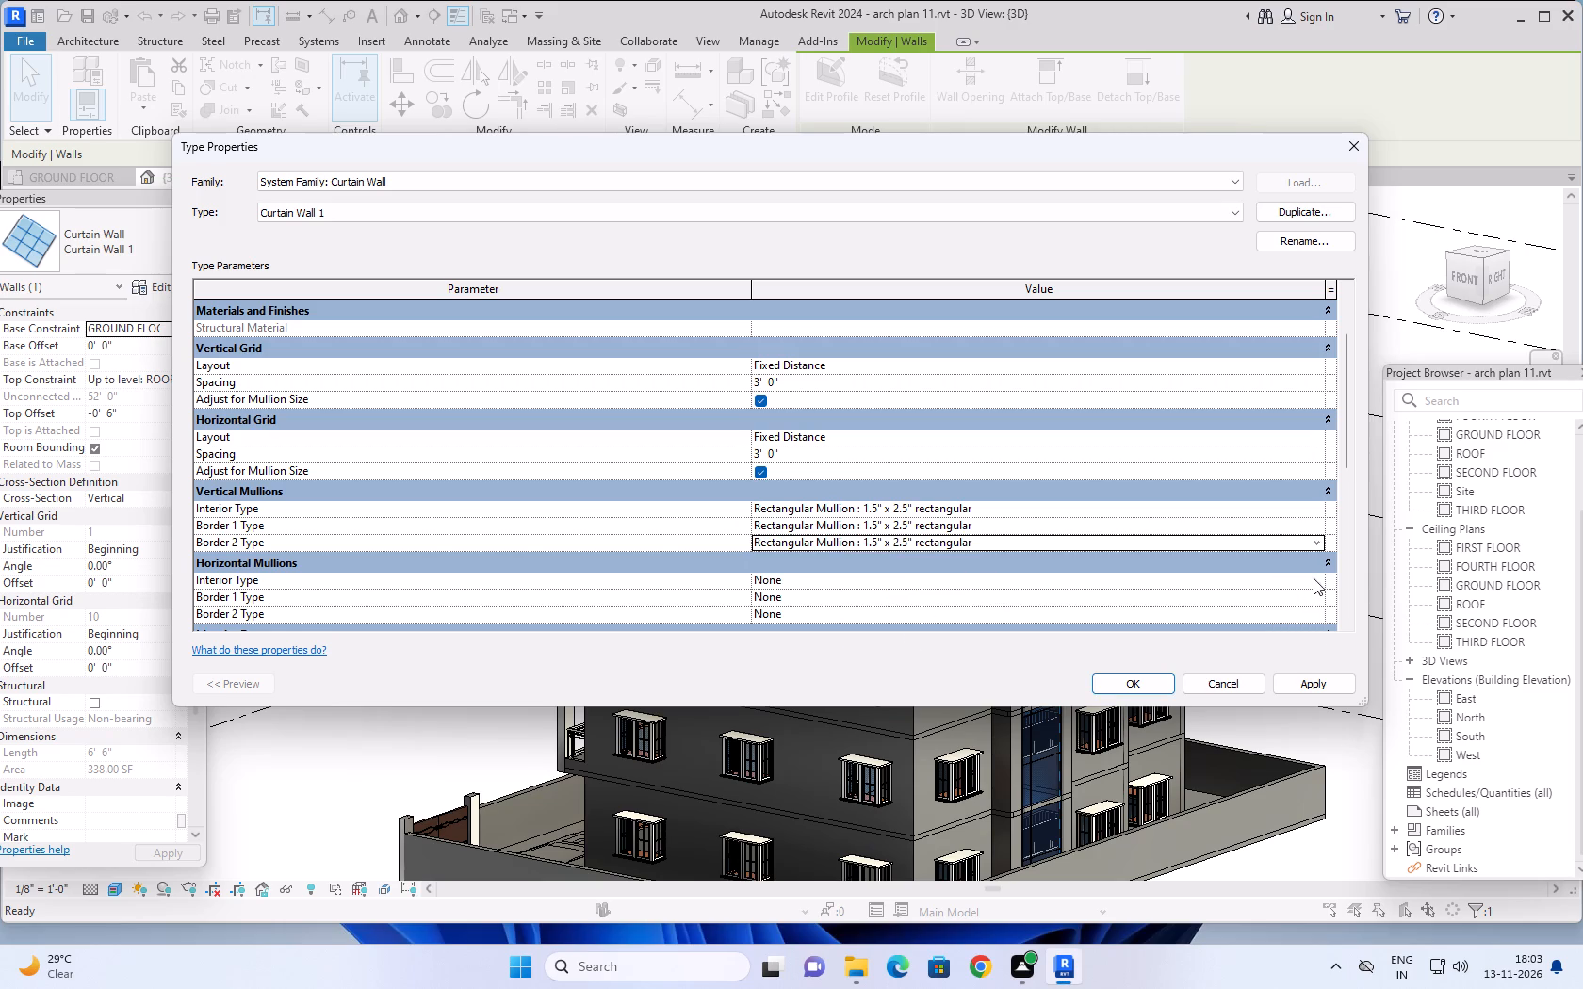
Choose the interior mullion type for the horizontal mullions of Curtain Wall 1.
{"action": "left_click", "coordinate": [1319, 578]}
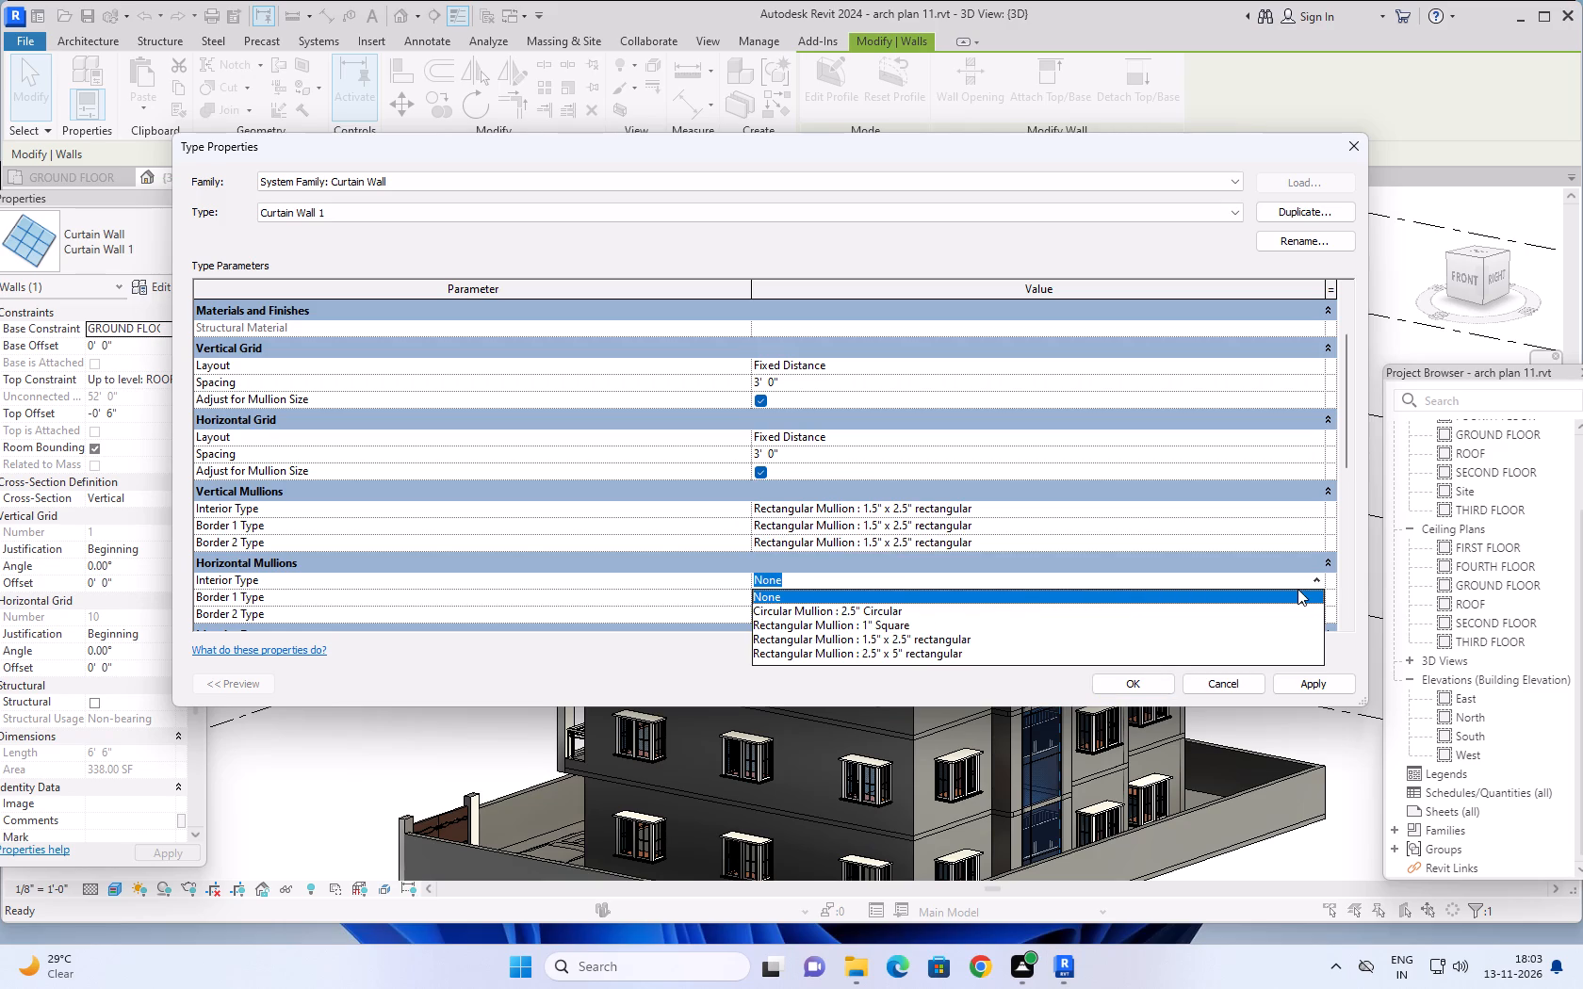
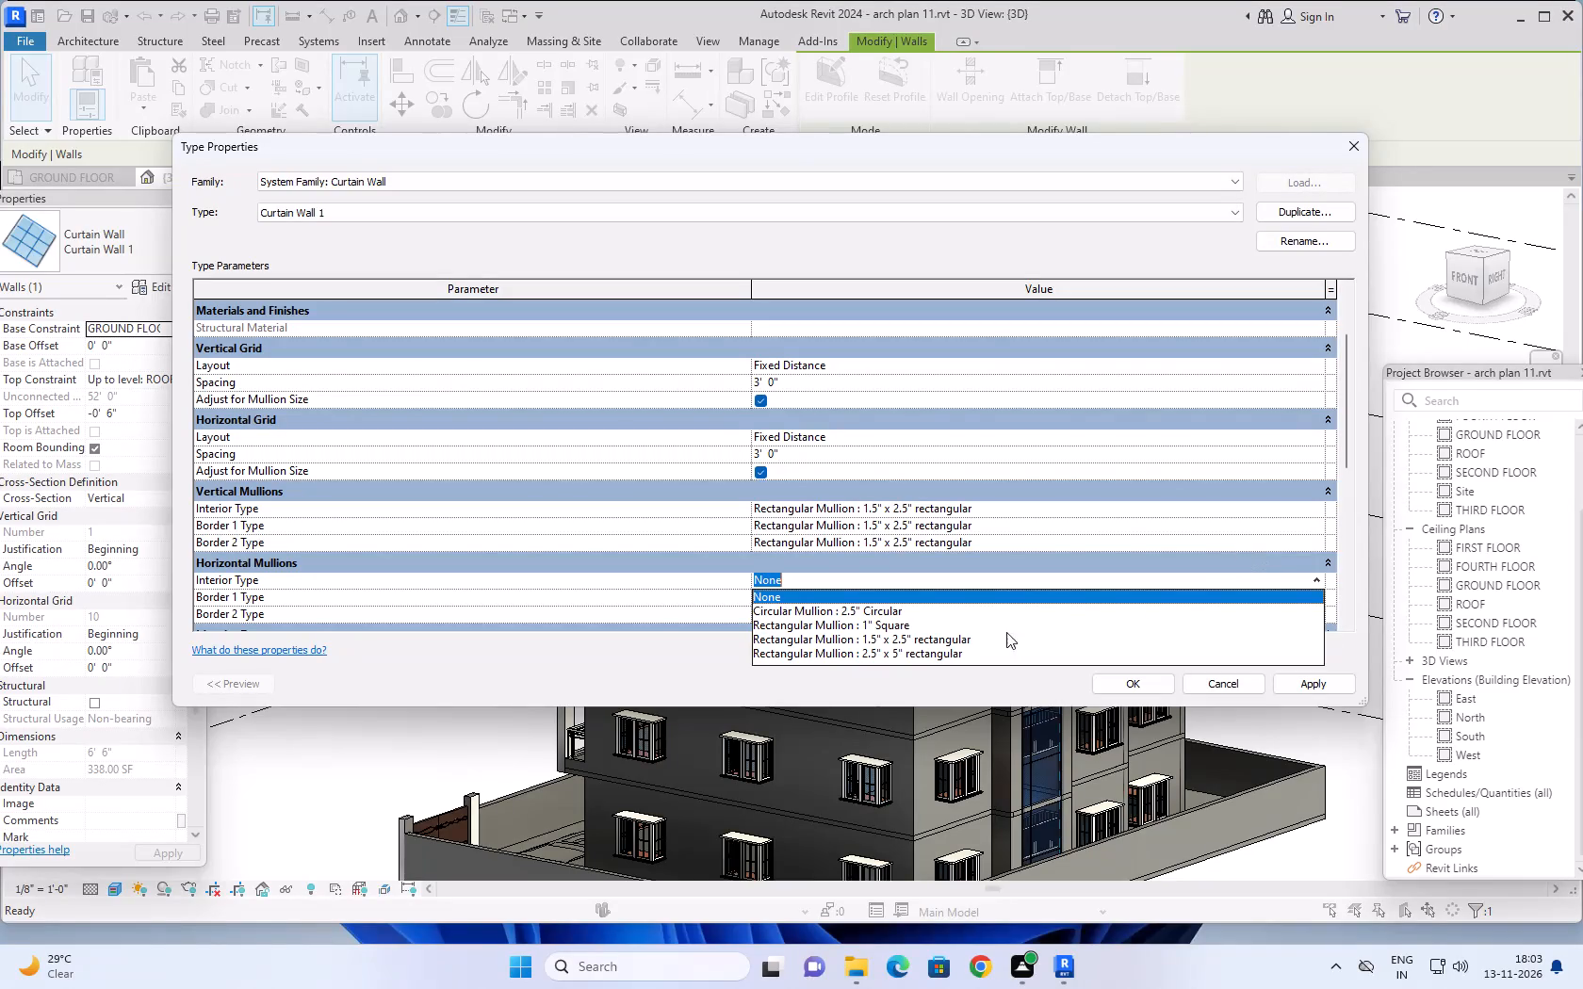
Assign Rectangular Mullion : 1.5" x 2.5" rectangular to the horizontal mullions' Interior, Border 1 and Border 2 types and apply the type changes.
{"action": "left_click", "coordinate": [880, 639]}
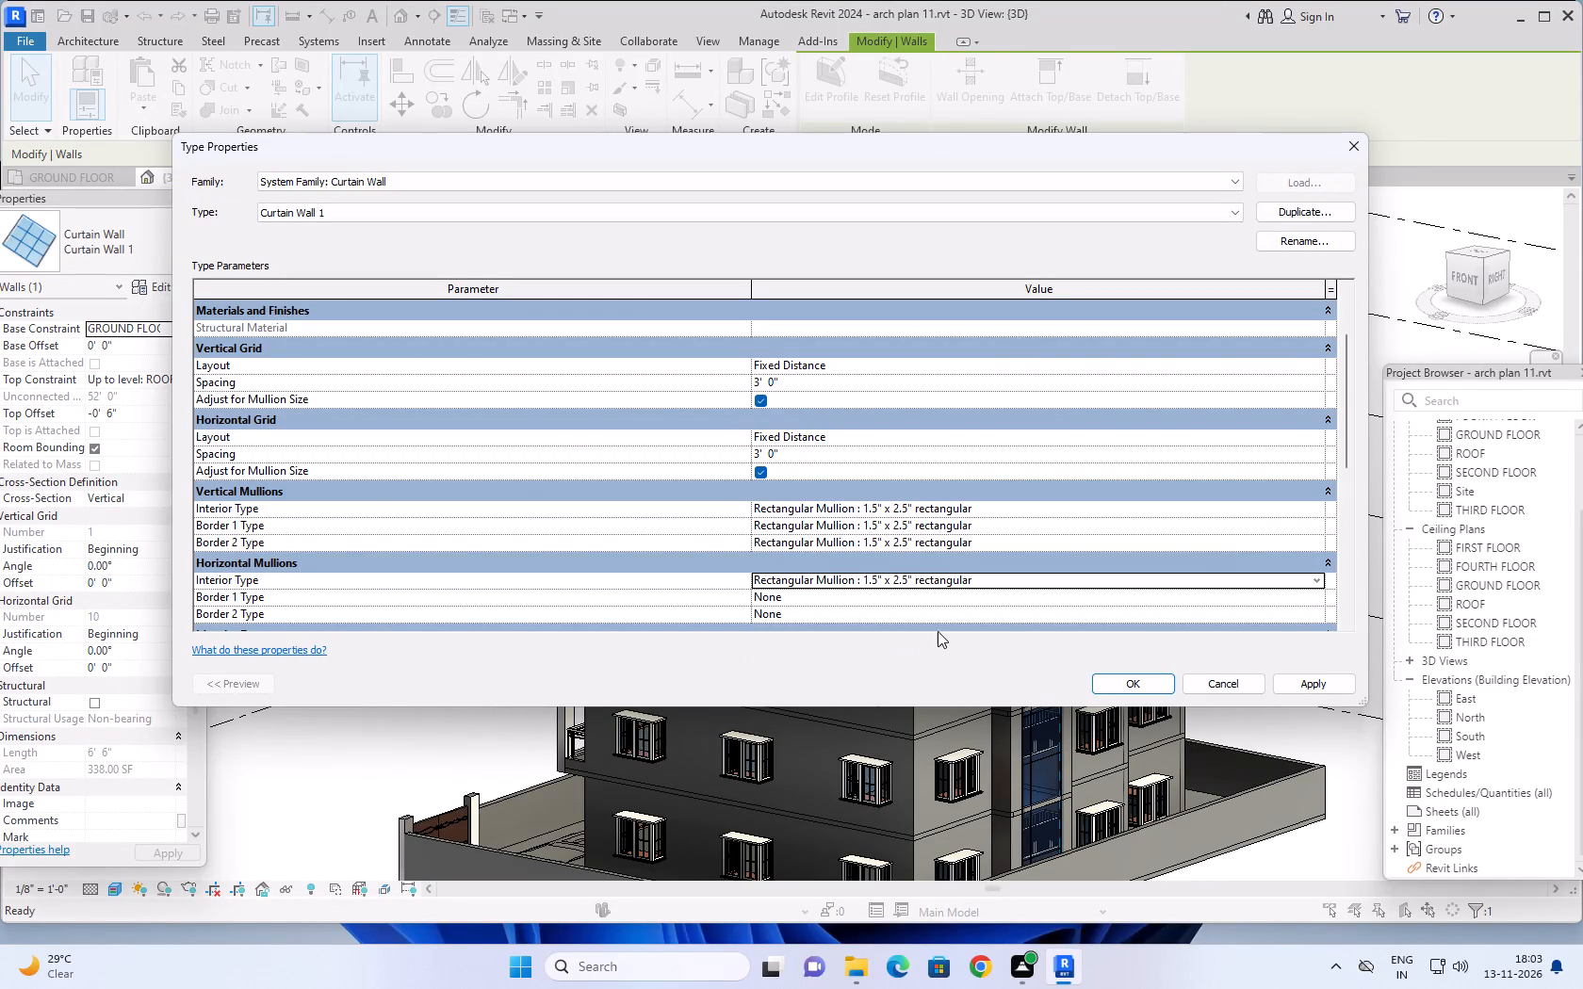
{"action": "left_click", "coordinate": [1315, 597]}
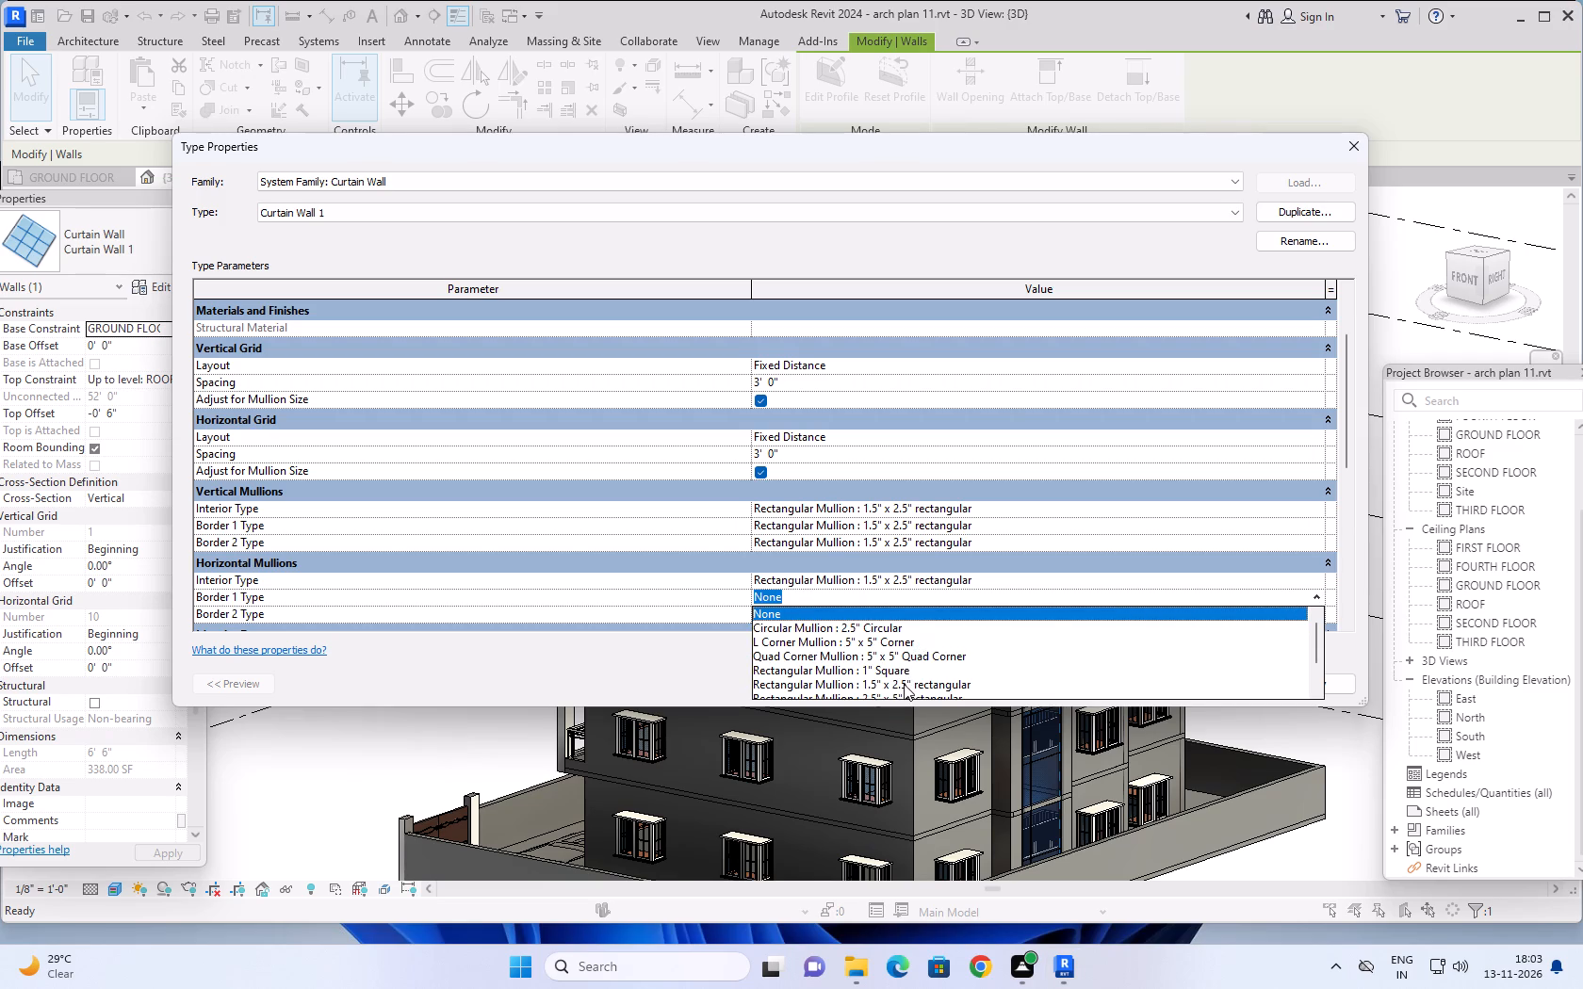
{"action": "left_click", "coordinate": [904, 684]}
{"action": "left_click", "coordinate": [1316, 616]}
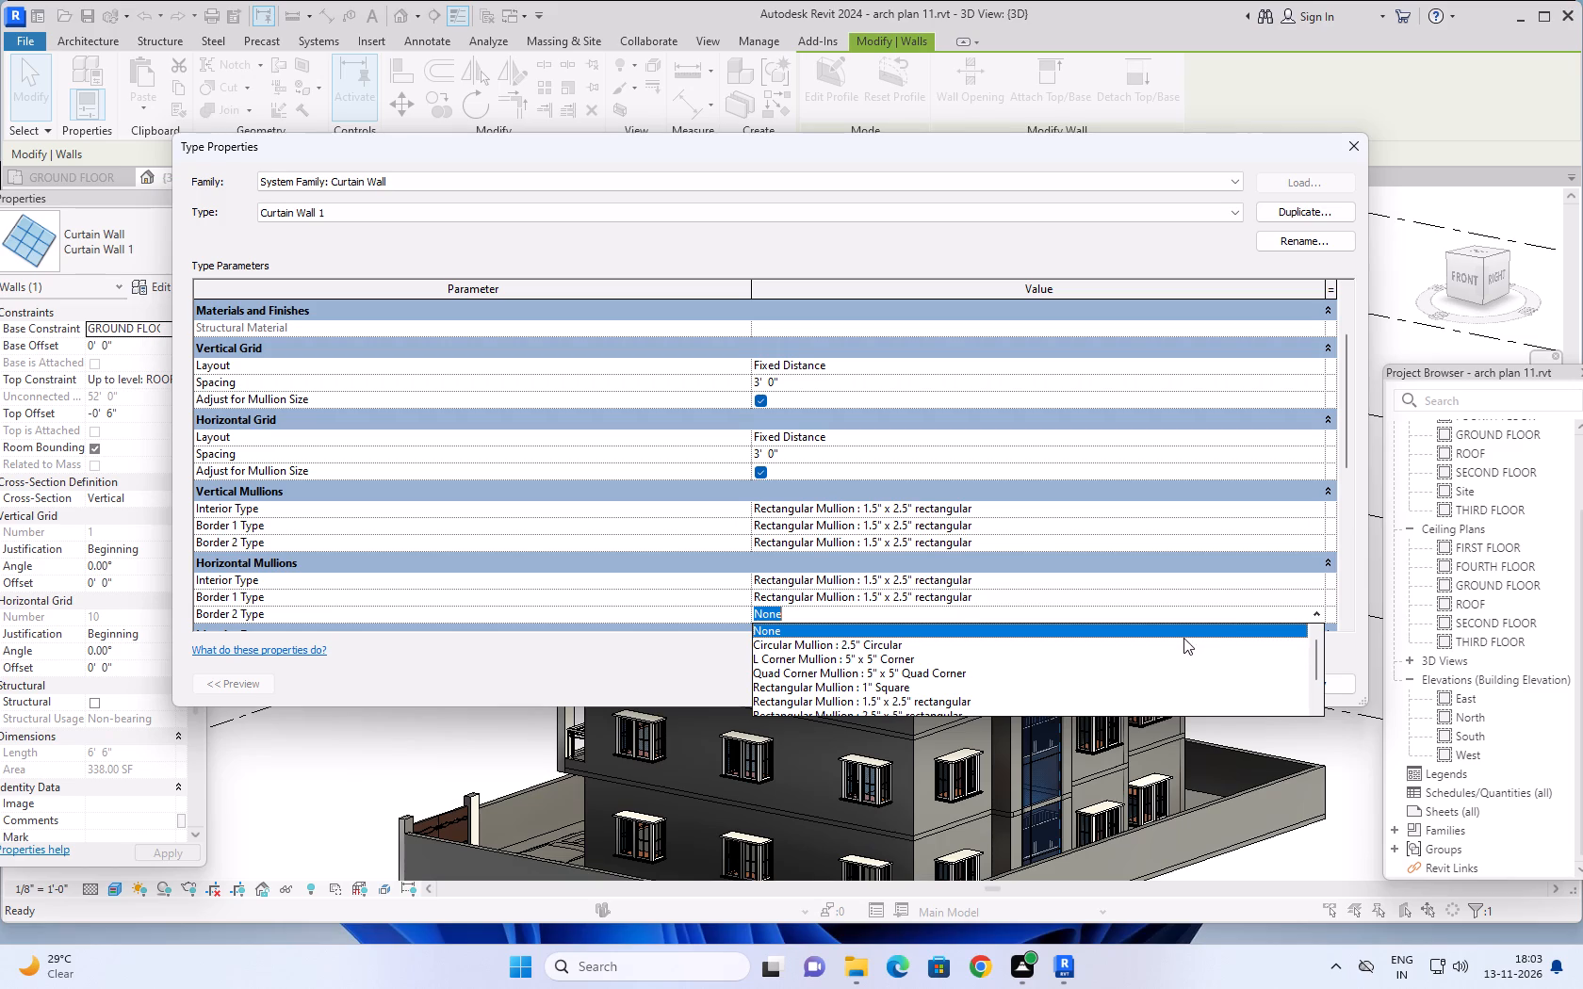
{"action": "left_click", "coordinate": [980, 698]}
{"action": "scroll", "coordinate": [994, 617], "scroll_direction": "down", "scroll_amount": 15}
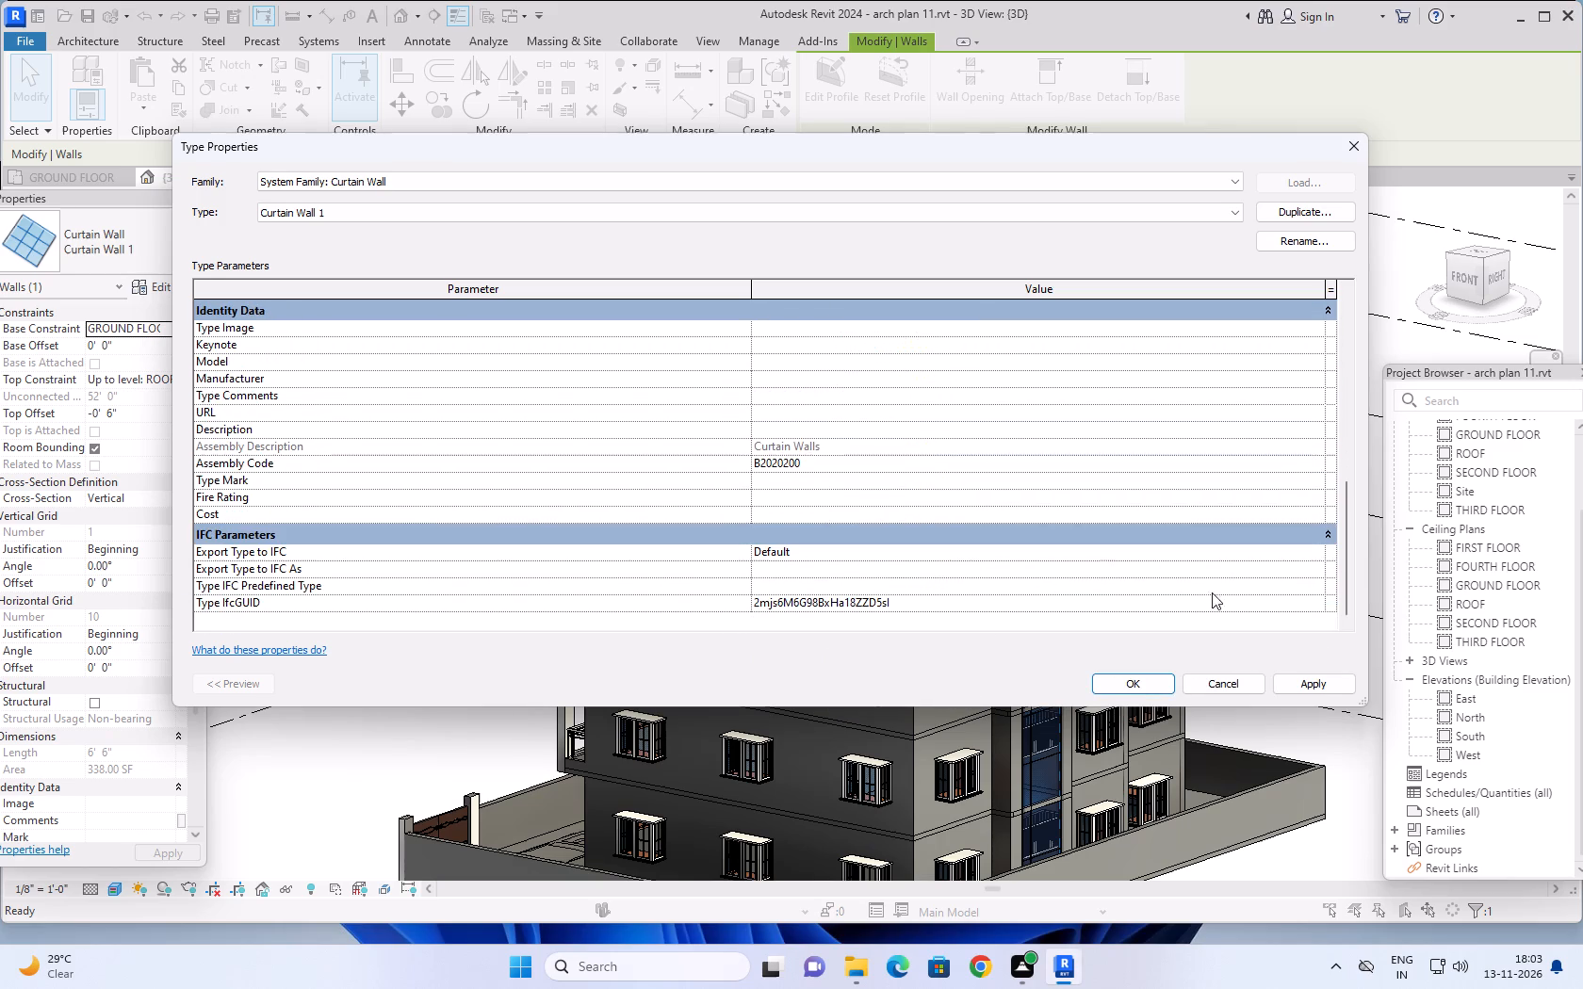
{"action": "left_click", "coordinate": [1327, 692]}
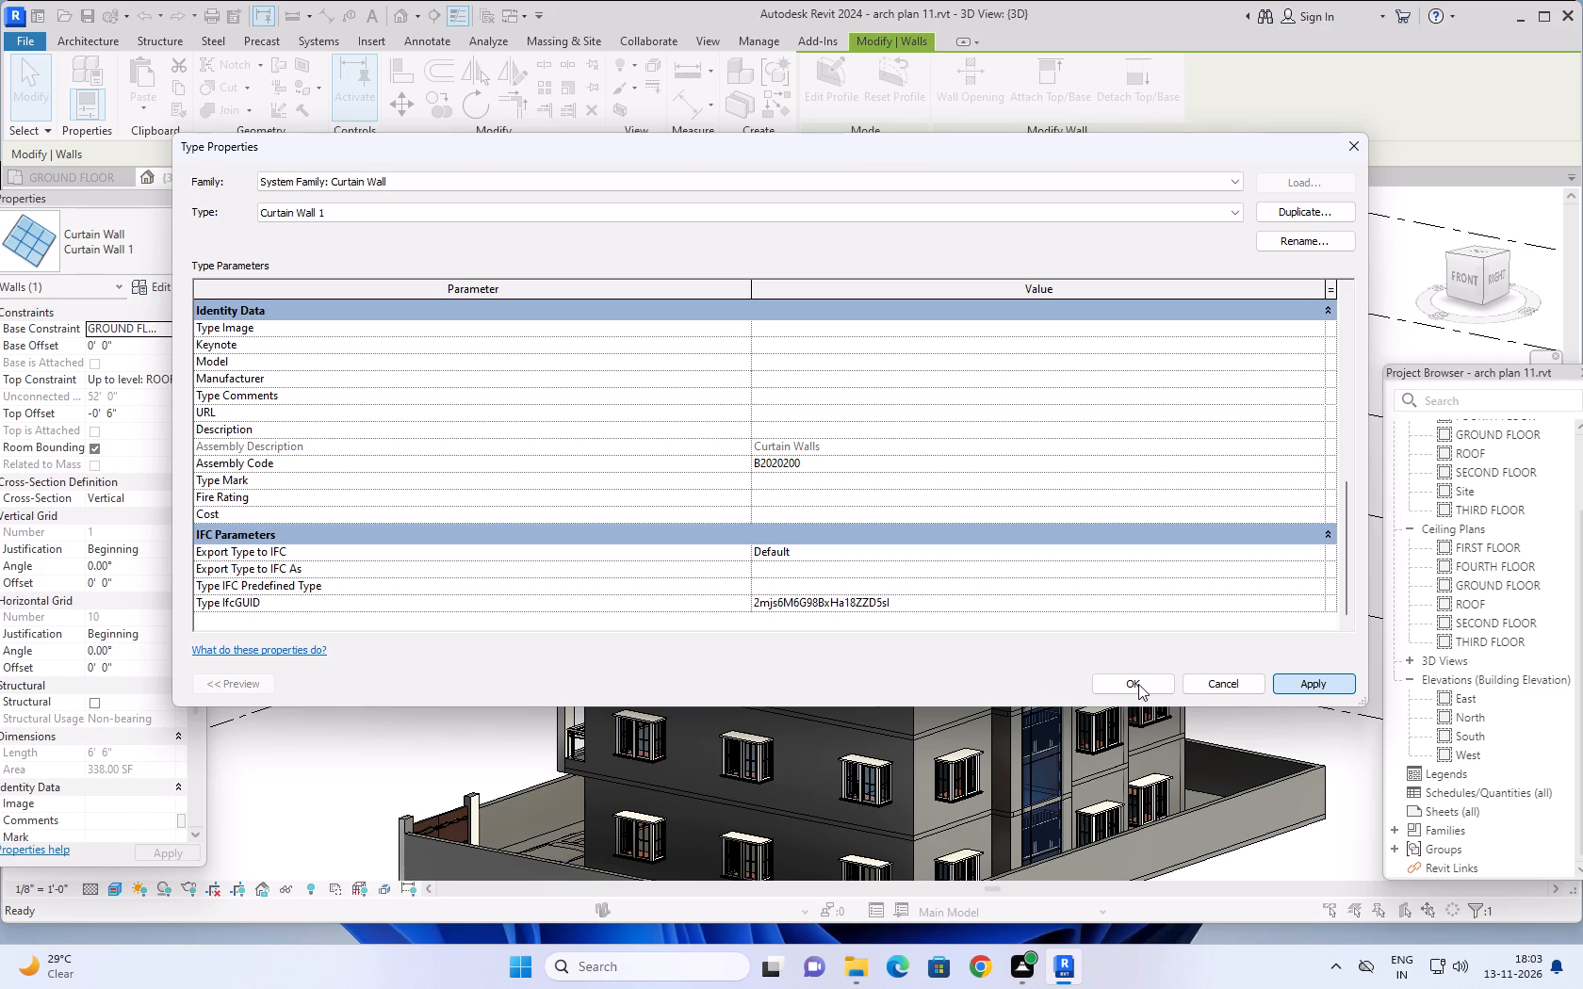
{"action": "left_click", "coordinate": [1145, 685]}
{"action": "key", "text": "Escape"}
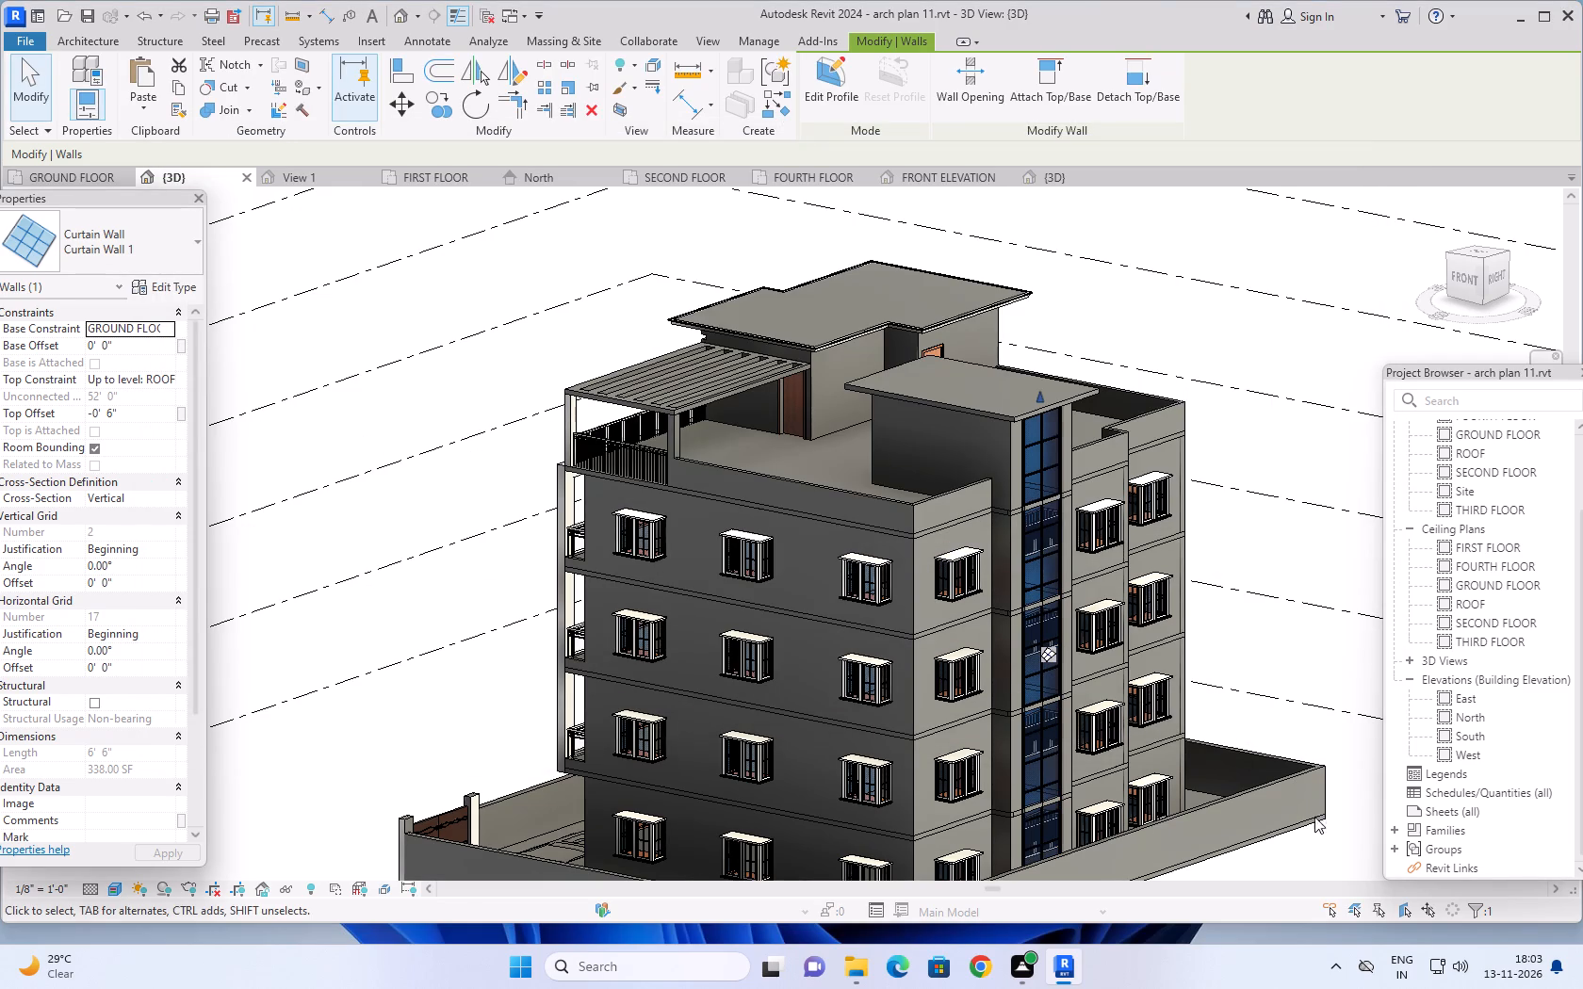
Examine the staircase curtain wall's mullions up close from the building's right side and from its front-right corner.
{"action": "middle_click_drag", "start_coordinate": [1291, 867], "coordinate": [1102, 841], "text": "shift"}
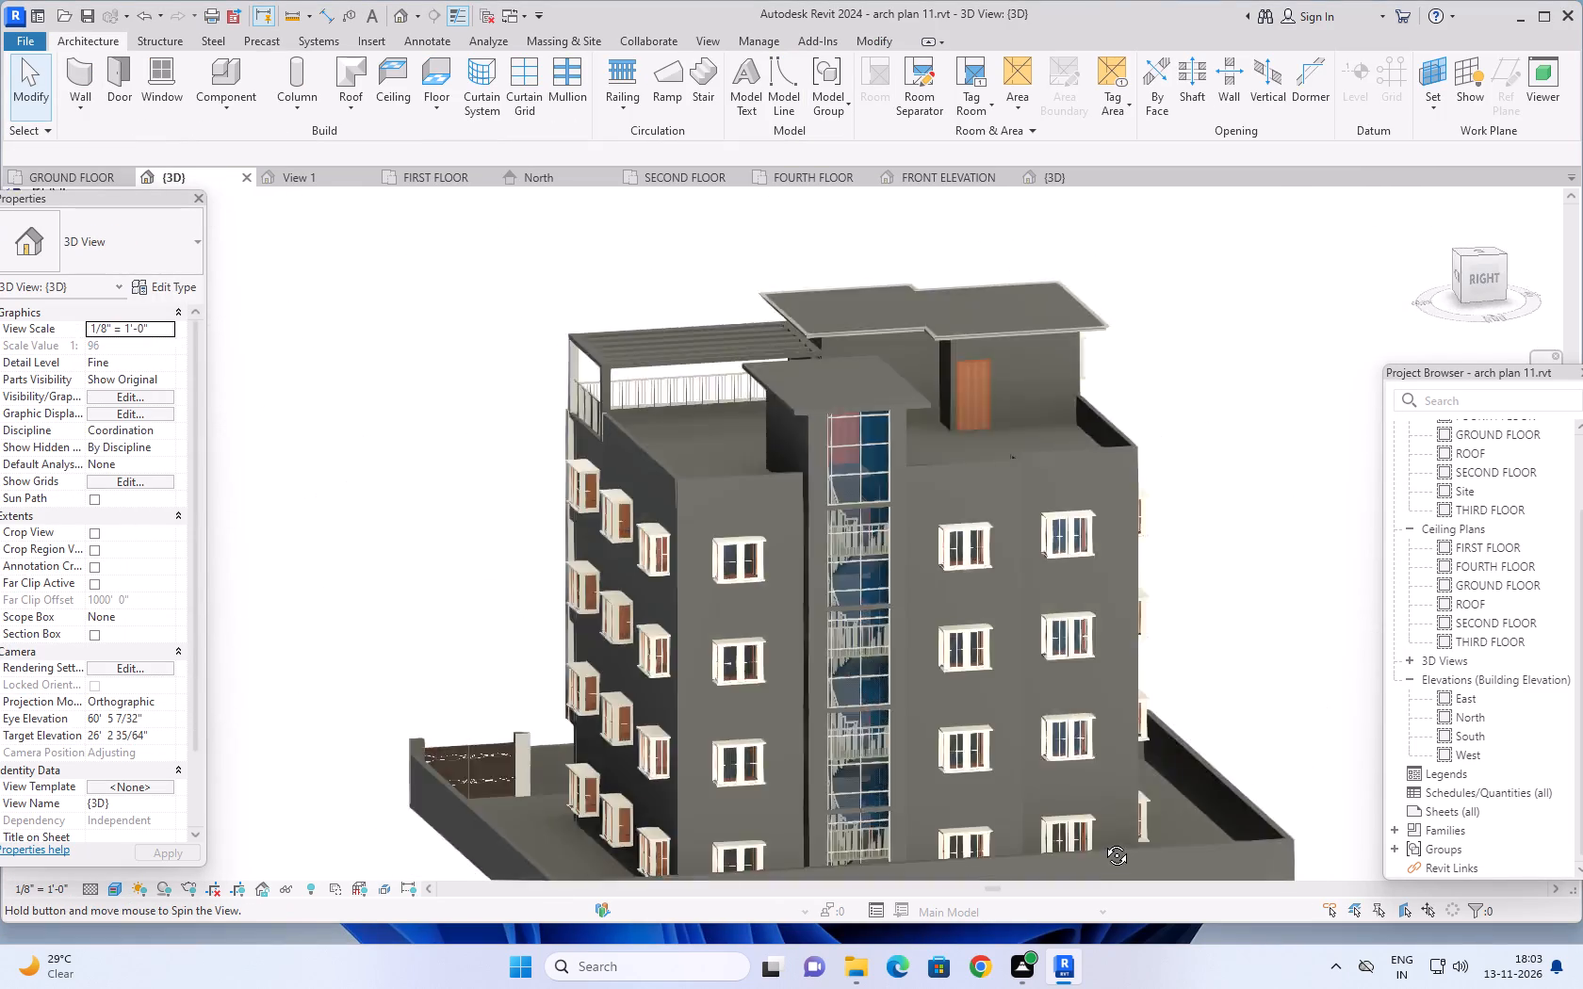
{"action": "middle_click_drag", "start_coordinate": [1102, 841], "coordinate": [1097, 788], "text": "shift"}
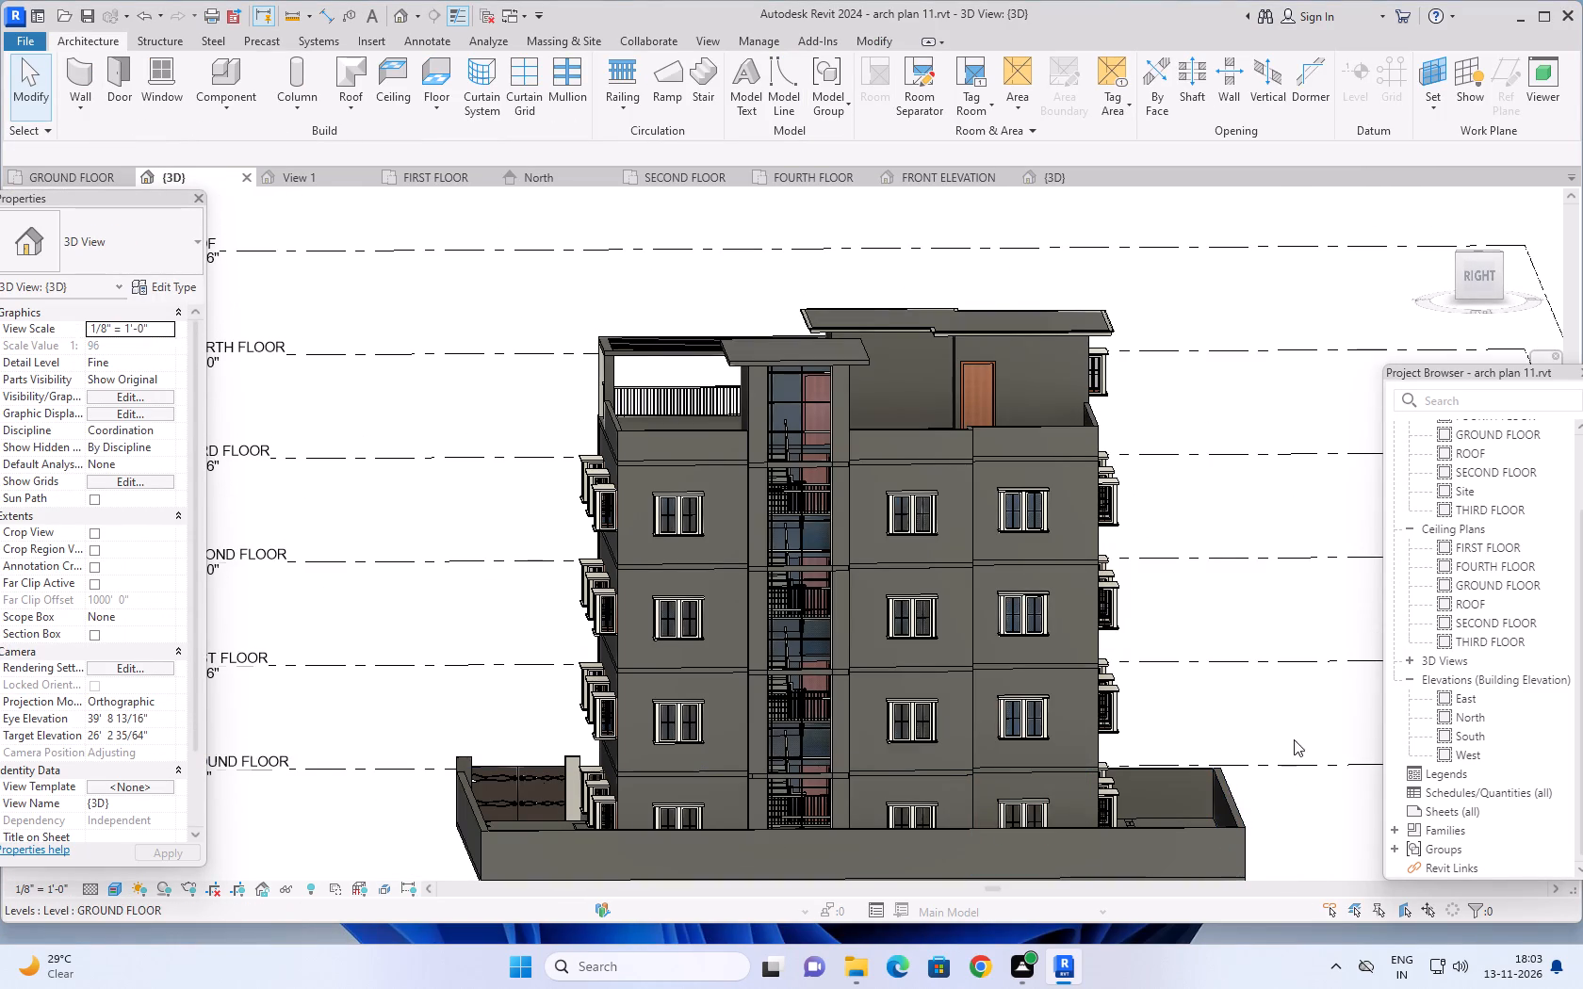
{"action": "scroll", "coordinate": [832, 569], "scroll_direction": "up", "scroll_amount": 5}
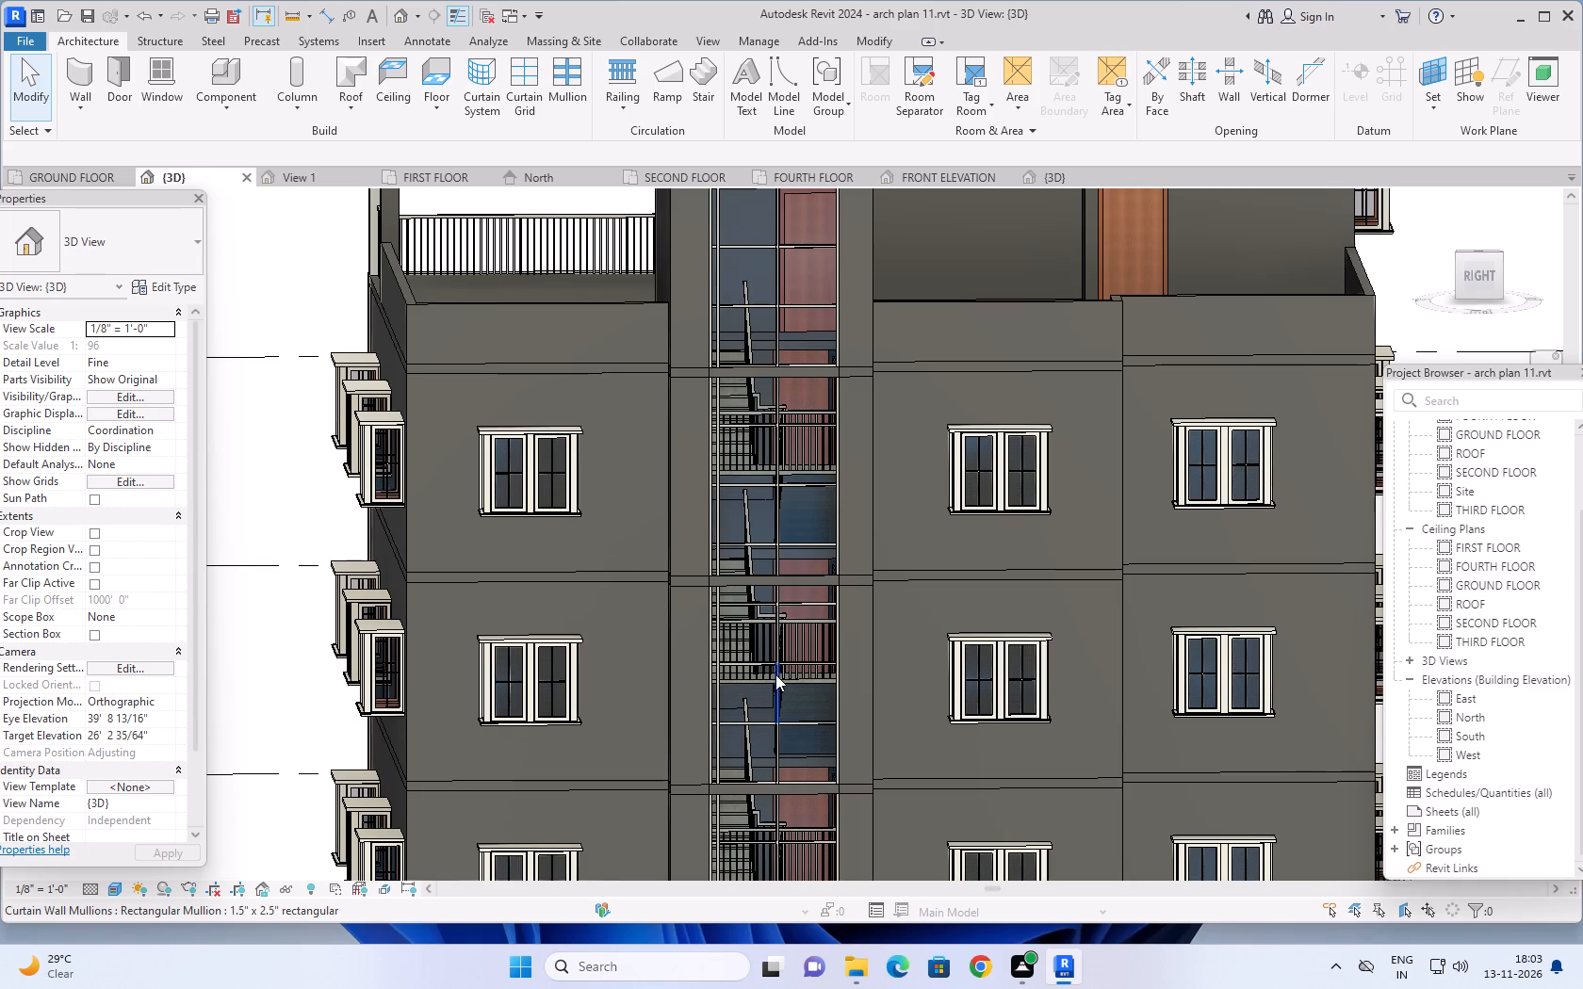
{"action": "scroll", "coordinate": [711, 477], "scroll_direction": "up", "scroll_amount": 6}
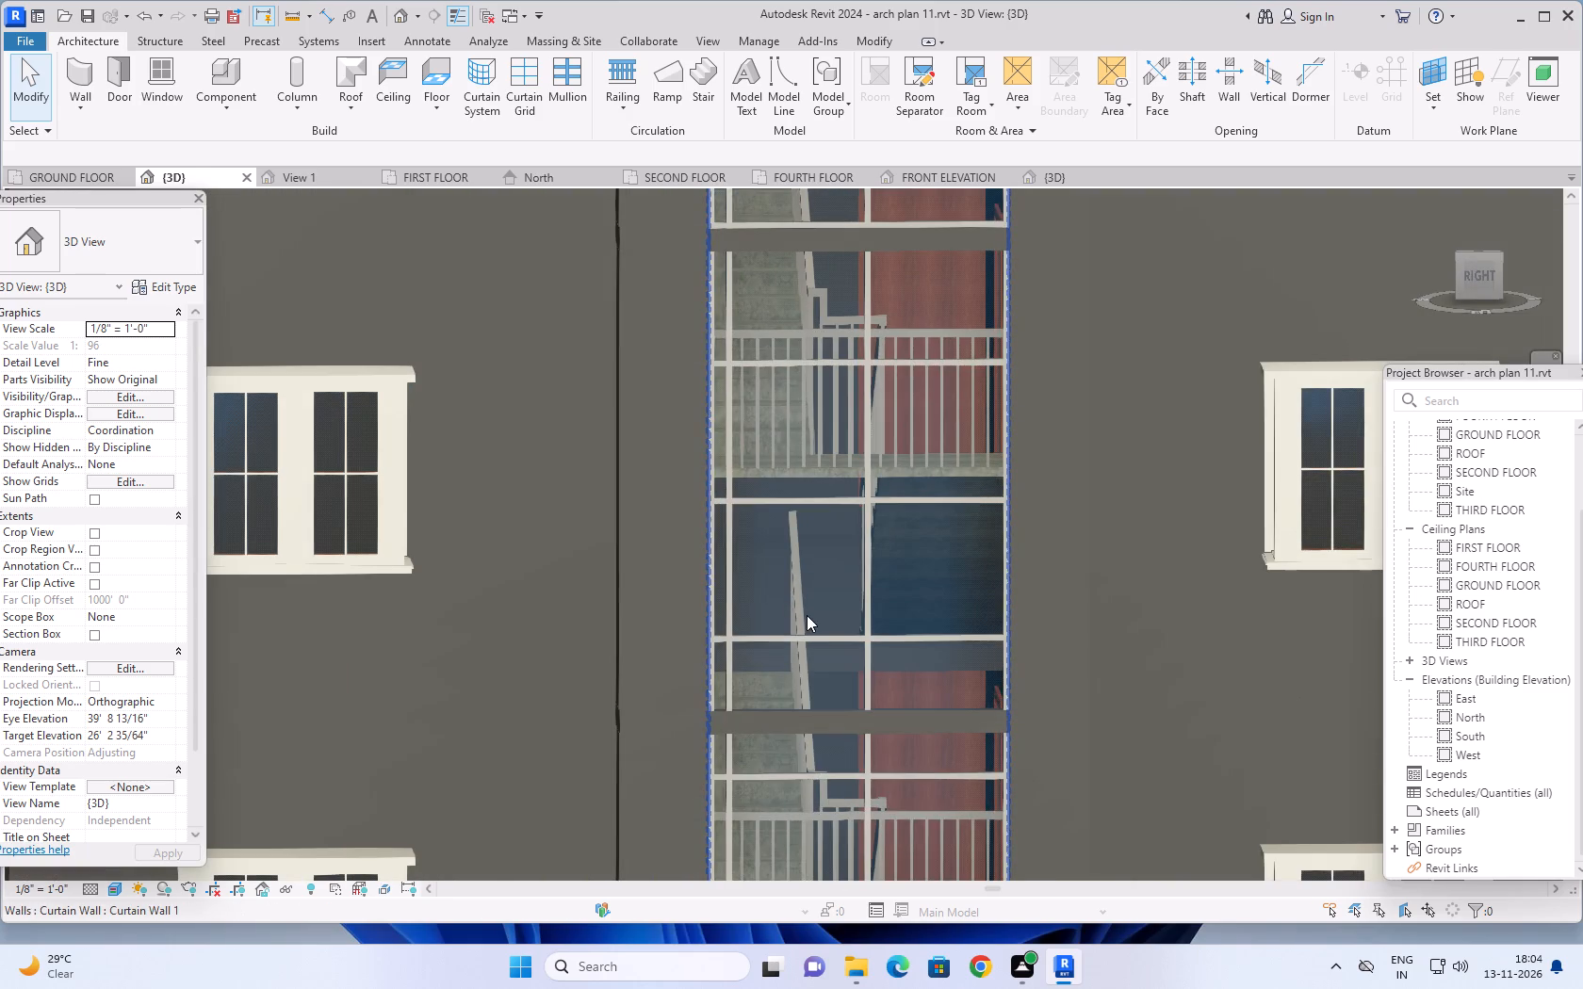
{"action": "scroll", "coordinate": [808, 618], "scroll_direction": "down", "scroll_amount": 1}
{"action": "scroll", "coordinate": [720, 503], "scroll_direction": "down", "scroll_amount": 6}
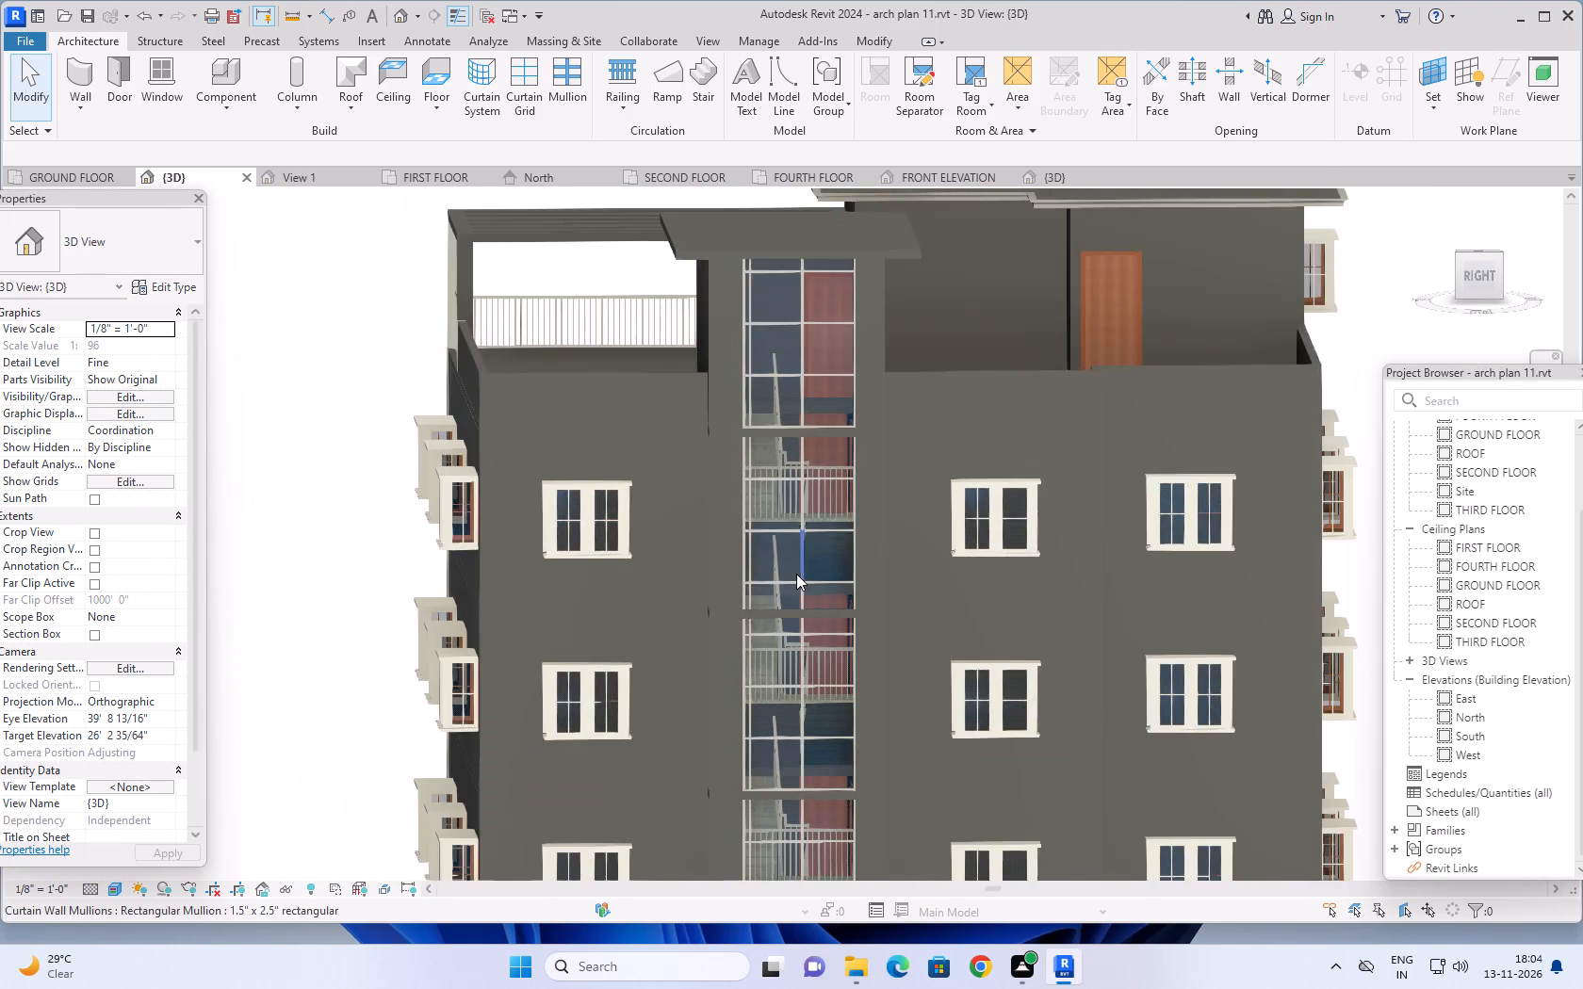
{"action": "scroll", "coordinate": [798, 576], "scroll_direction": "down", "scroll_amount": 3}
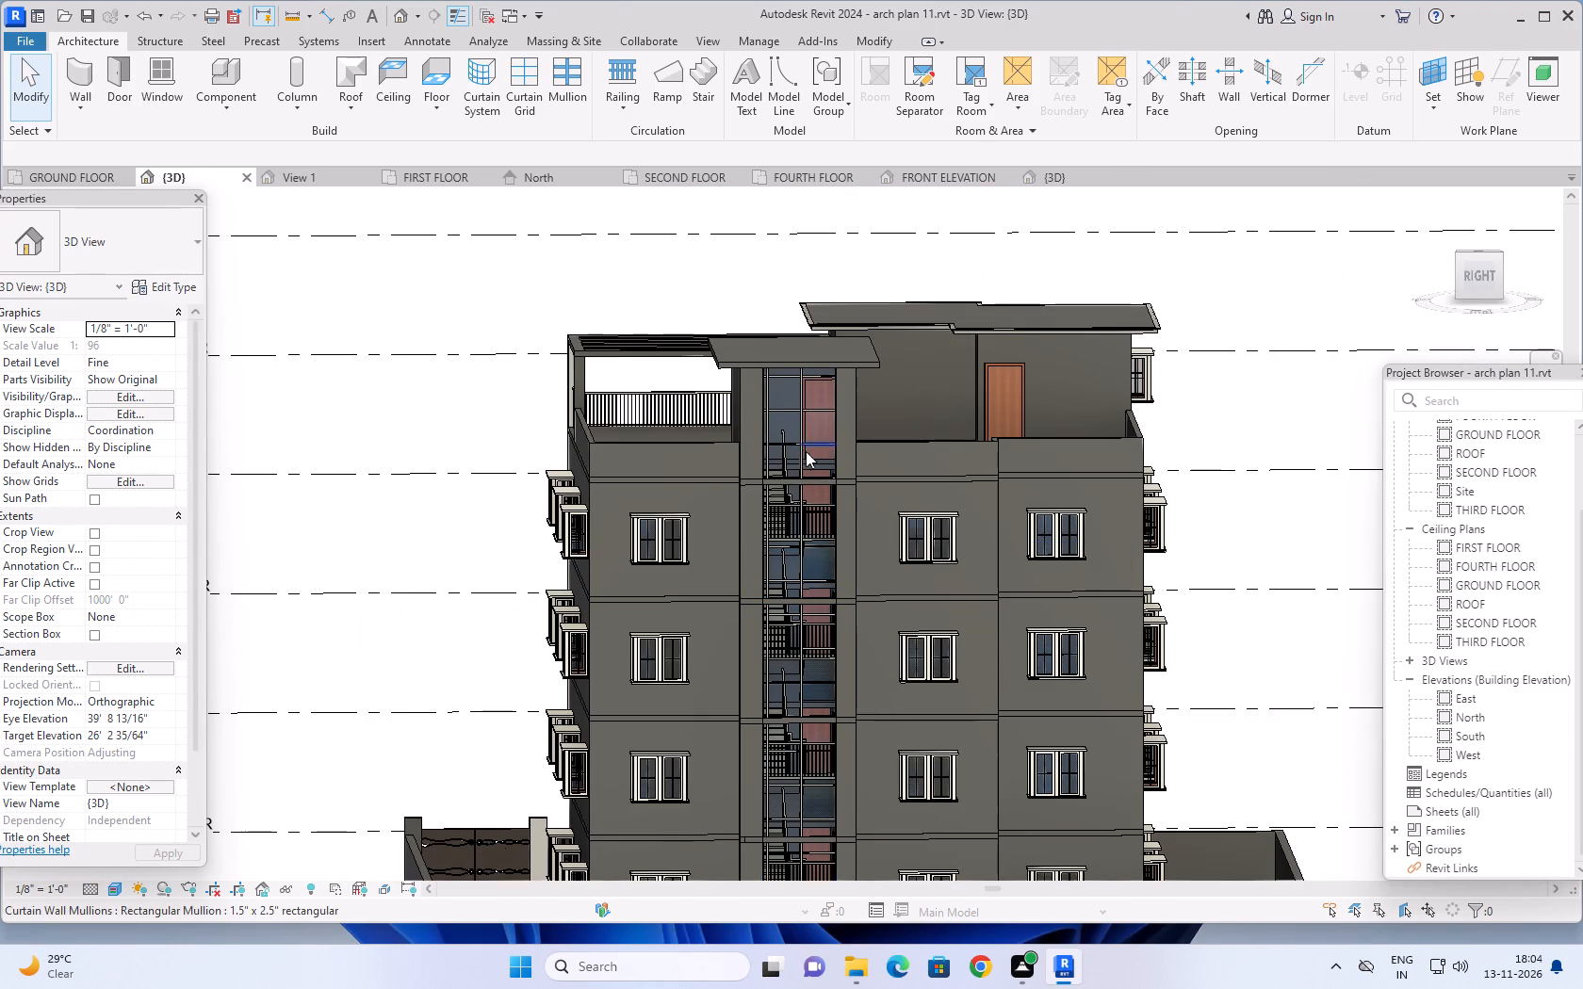
{"action": "middle_click_drag", "start_coordinate": [453, 633], "coordinate": [543, 677], "text": "shift"}
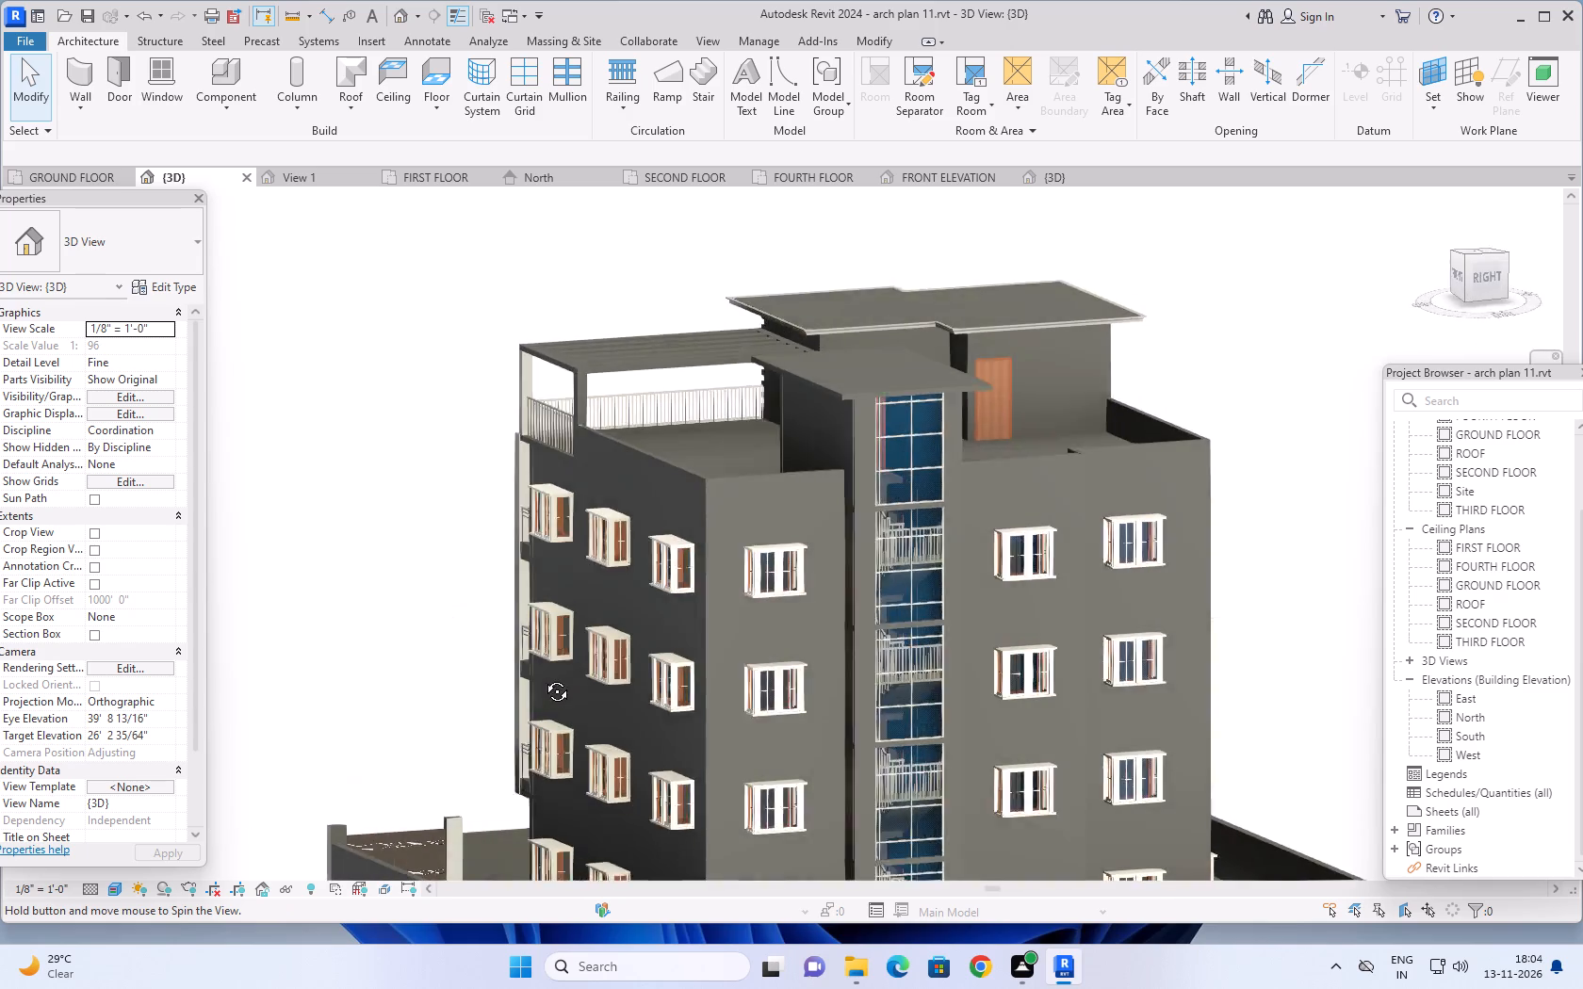
{"action": "middle_click_drag", "start_coordinate": [543, 677], "coordinate": [563, 718], "text": "shift"}
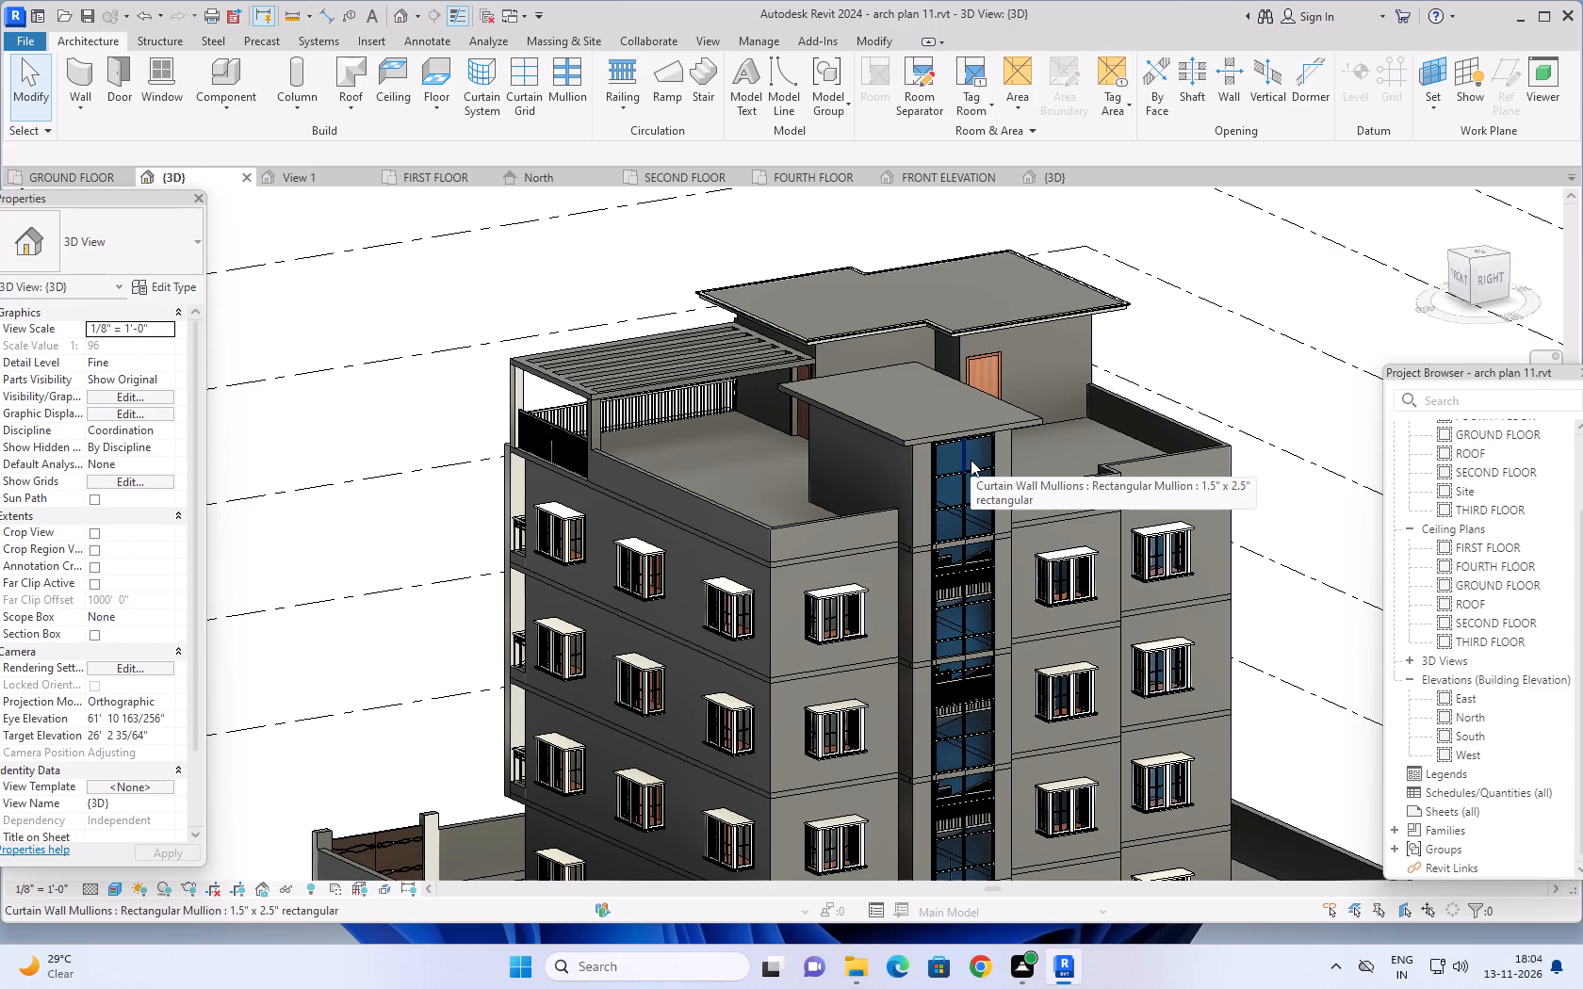
{"action": "key", "text": "Escape"}
Set the spacing of both the vertical and horizontal grids in the staircase's Curtain Wall 1 type to 3' 2".
{"action": "left_click", "coordinate": [983, 449]}
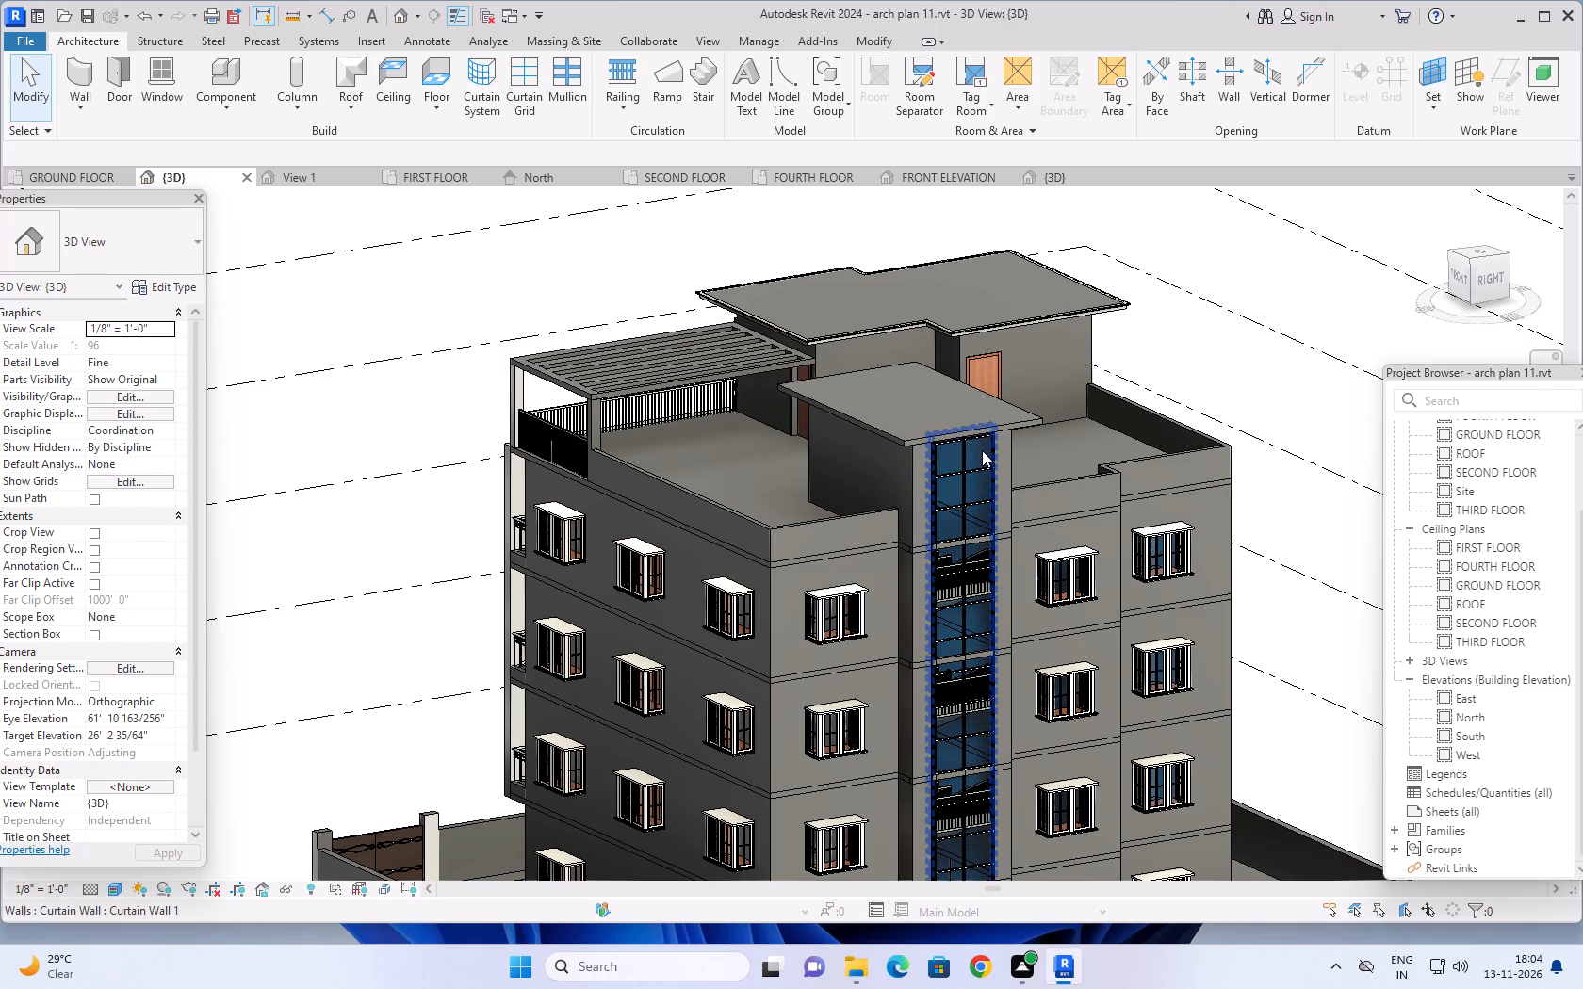
{"action": "left_click", "coordinate": [158, 283]}
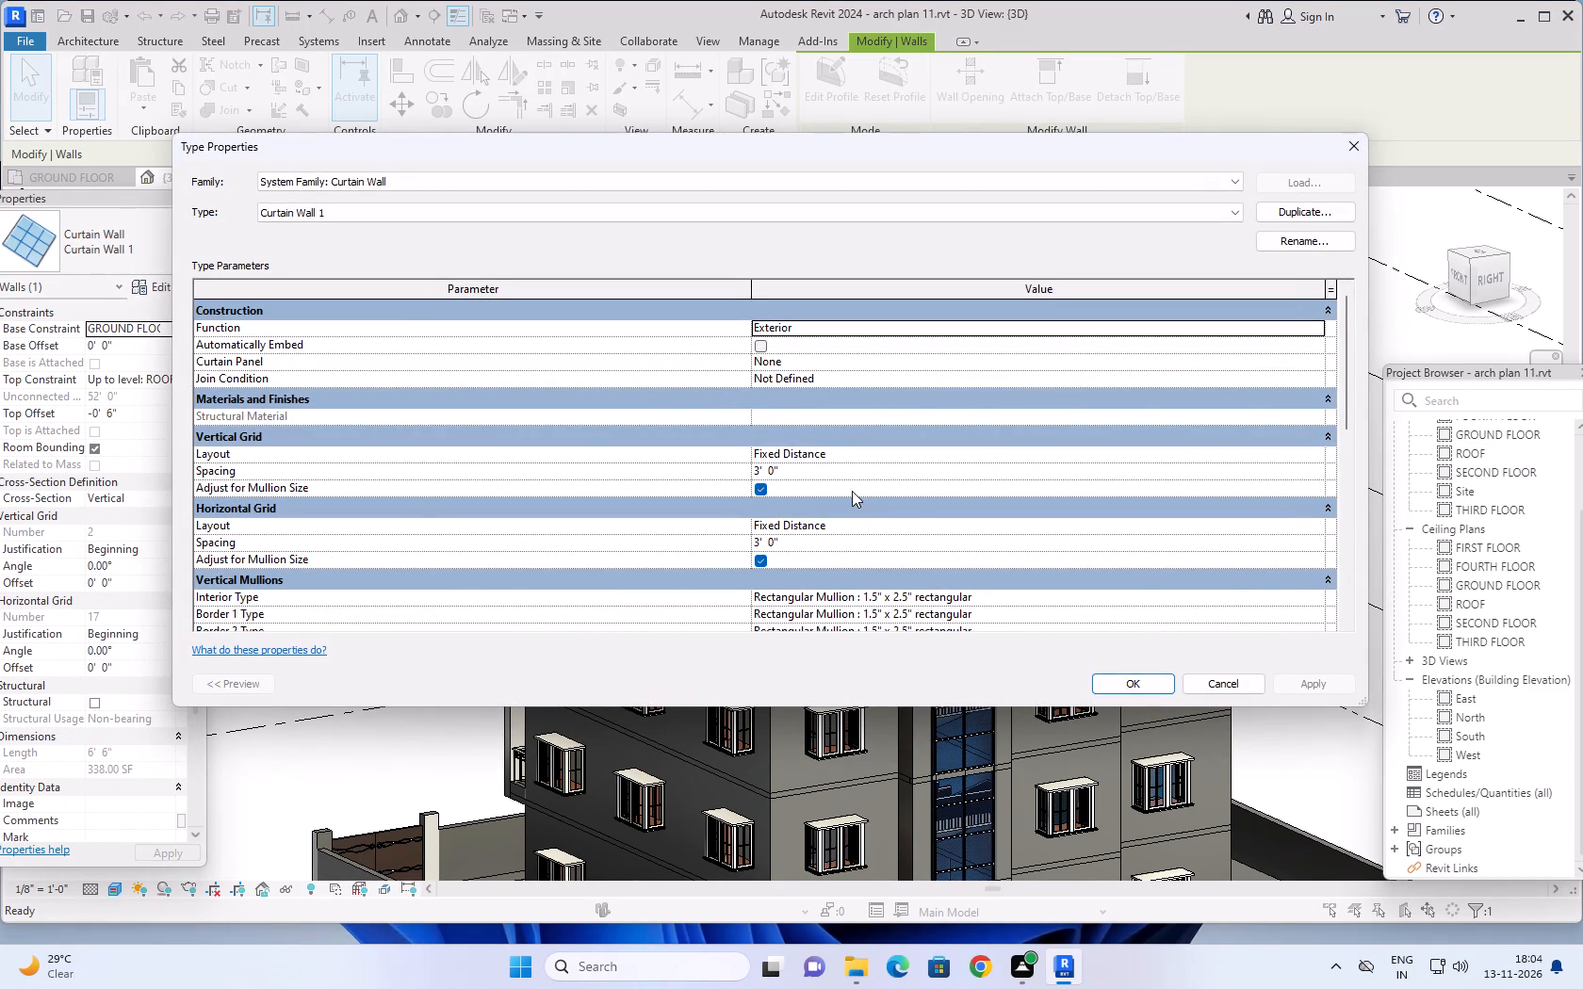
{"action": "scroll", "coordinate": [823, 495], "scroll_direction": "down", "scroll_amount": 1}
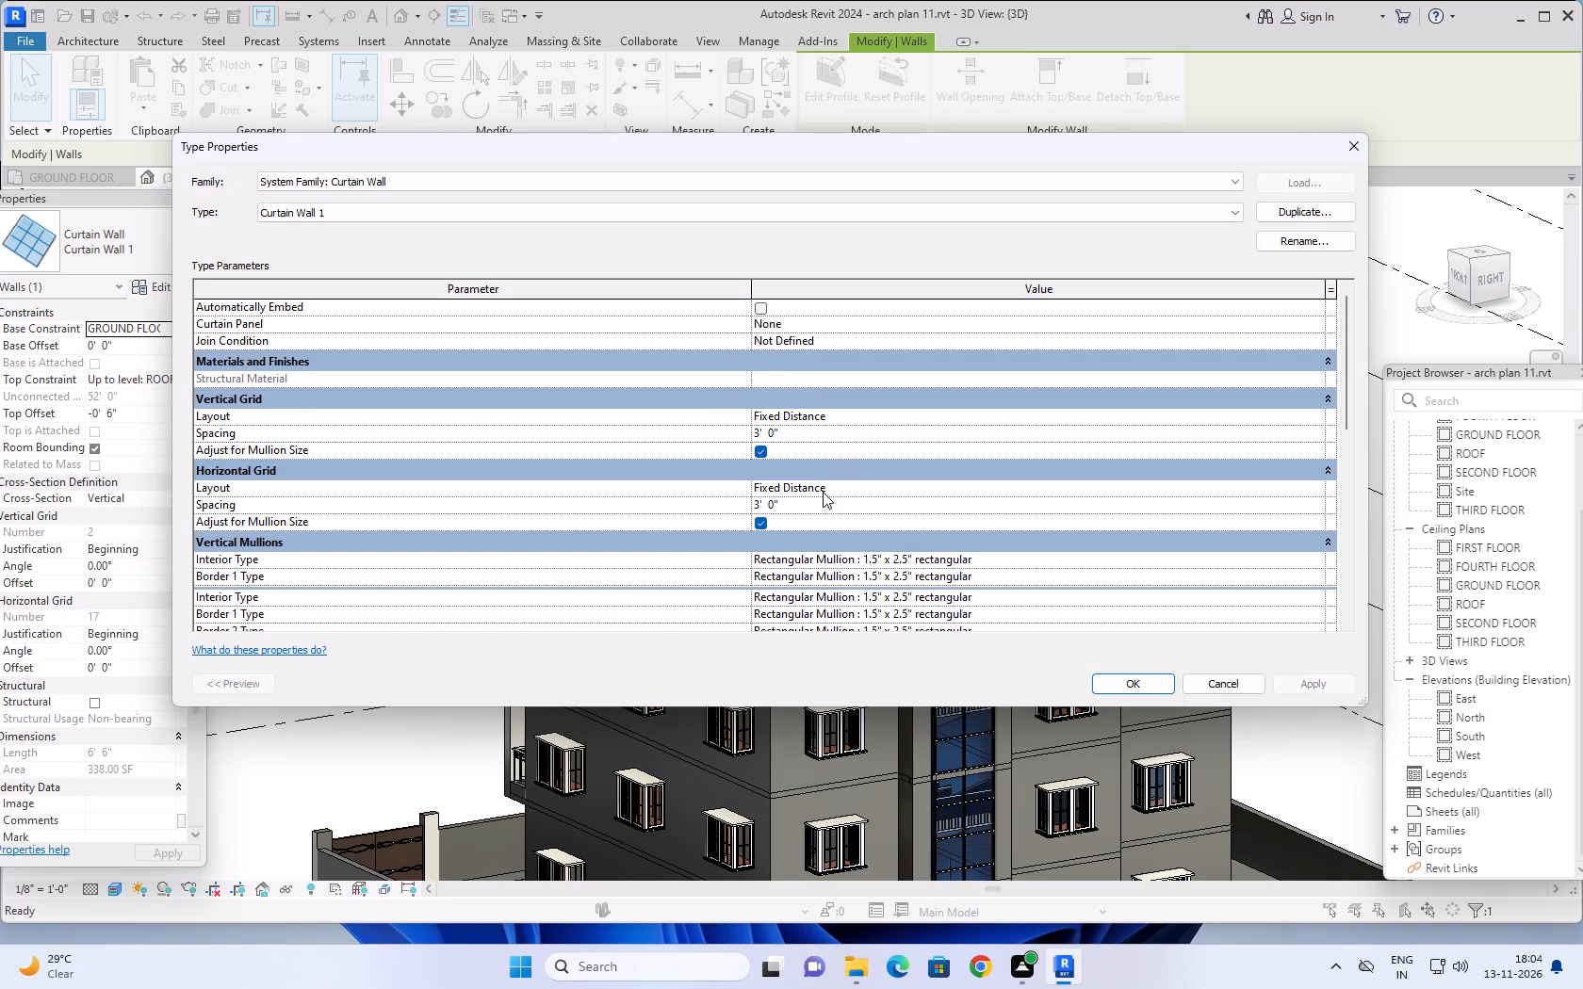
{"action": "left_click", "coordinate": [798, 430]}
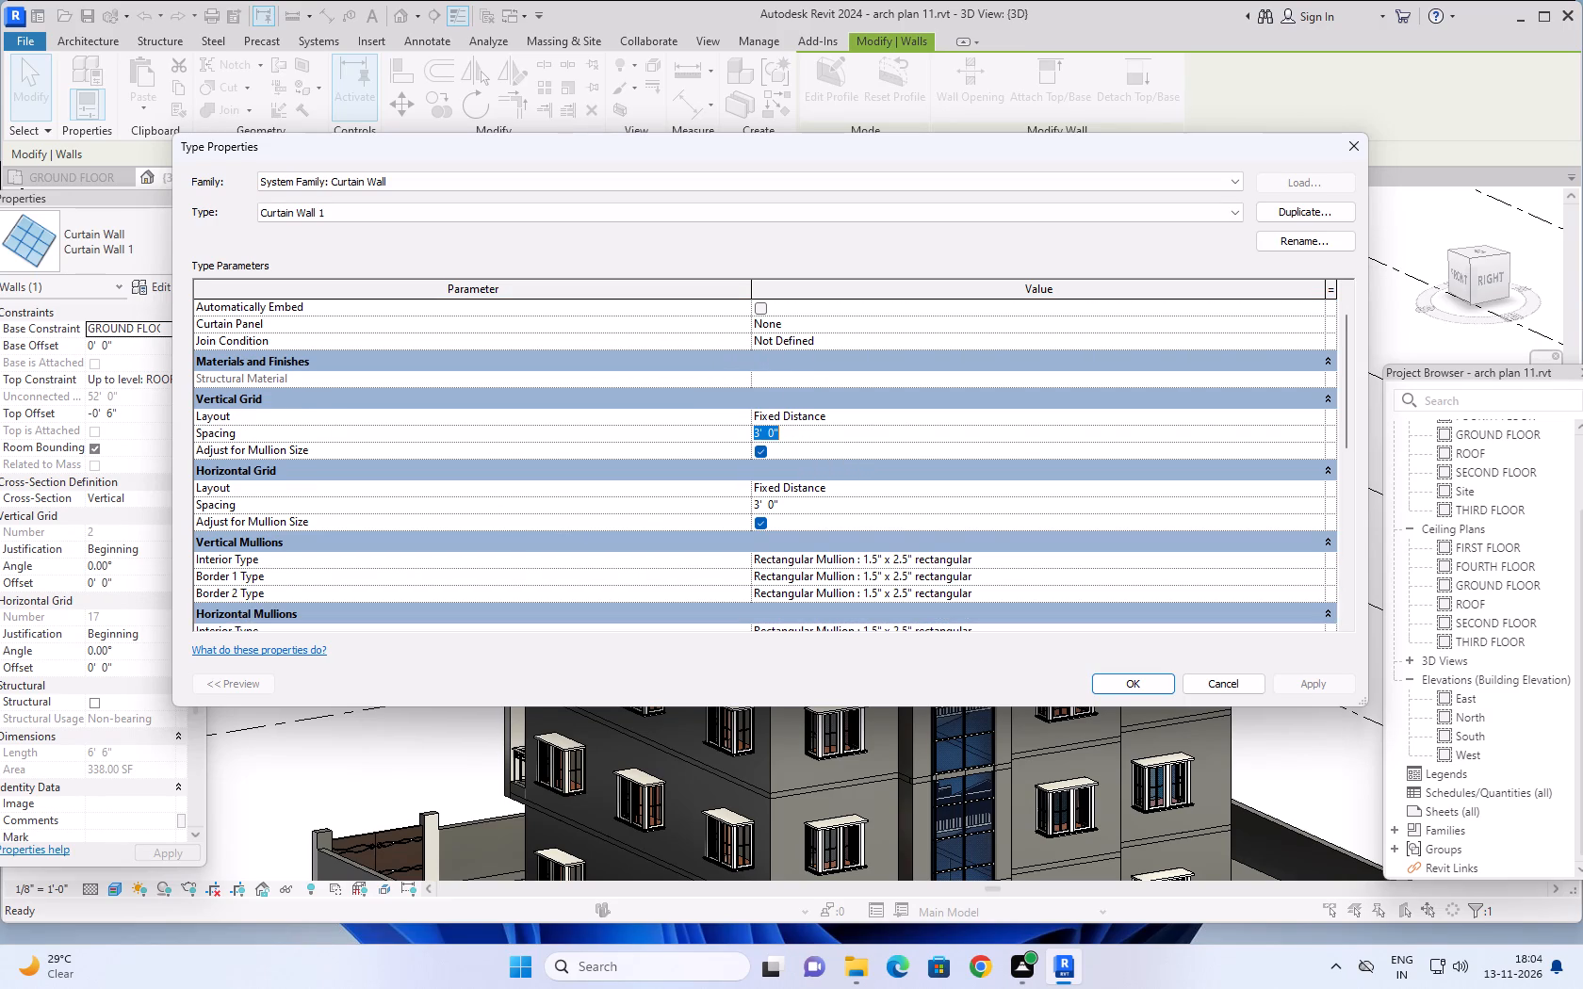
{"action": "scroll", "coordinate": [863, 438], "scroll_direction": "down", "scroll_amount": 2}
{"action": "type", "text": "3'2"}
{"action": "key", "text": "shift+quotedbl"}
{"action": "left_click", "coordinate": [790, 505]}
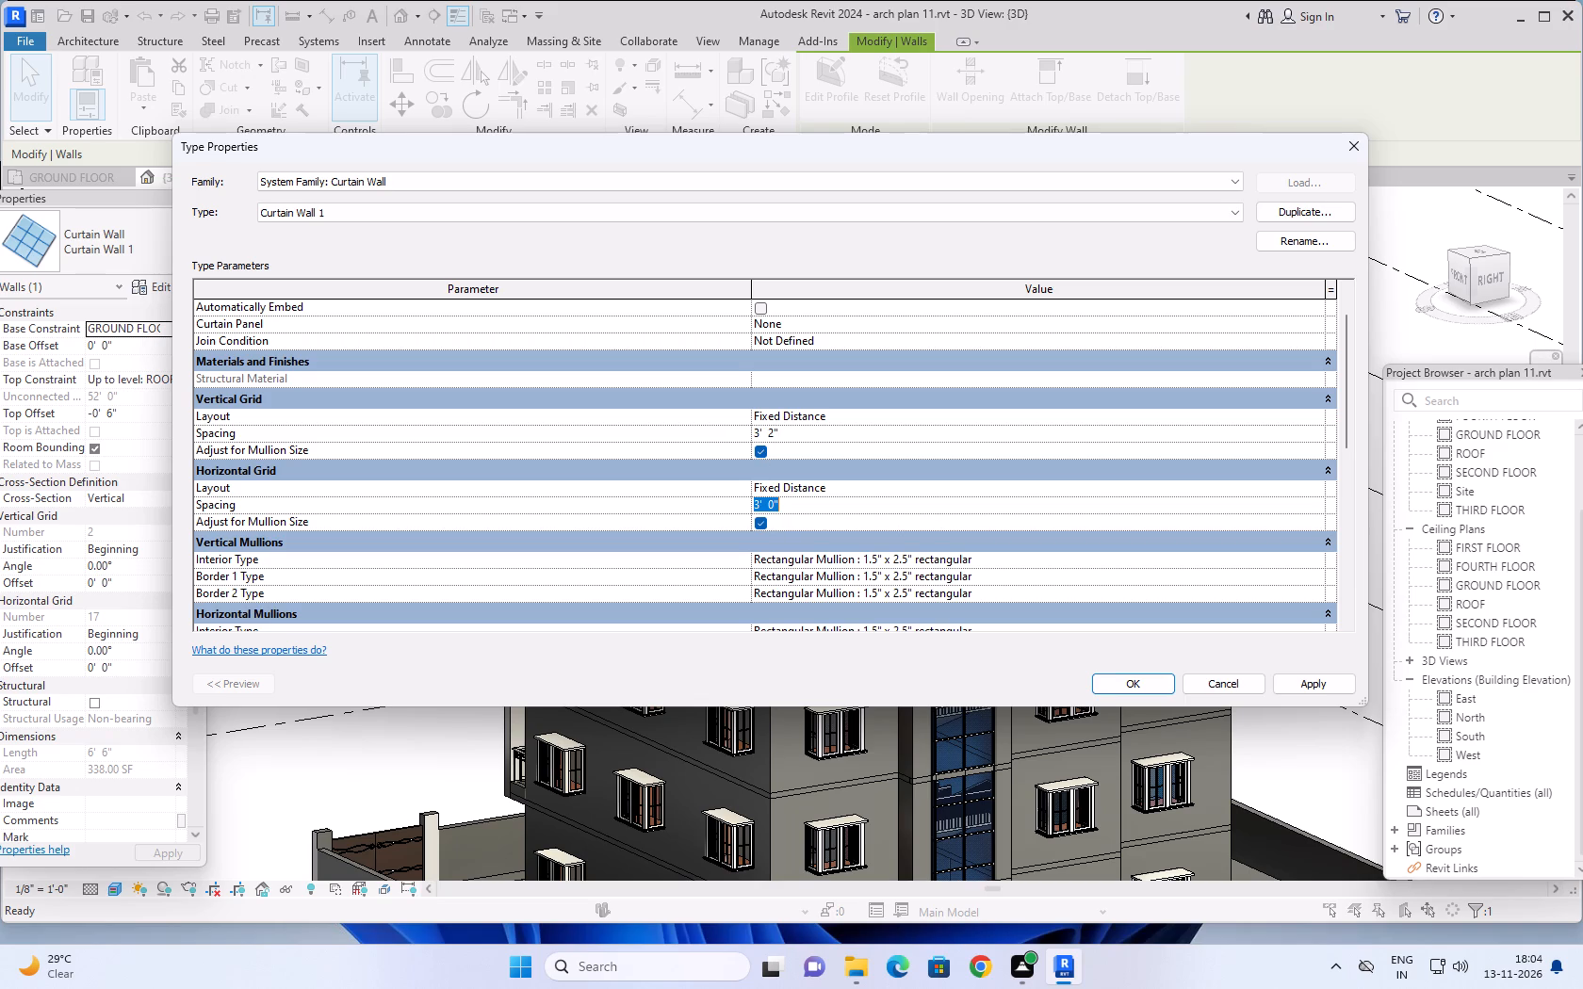
{"action": "key", "text": "3"}
{"action": "type", "text": "'2"}
{"action": "key", "text": "shift+quotedbl"}
{"action": "key", "text": "Return"}
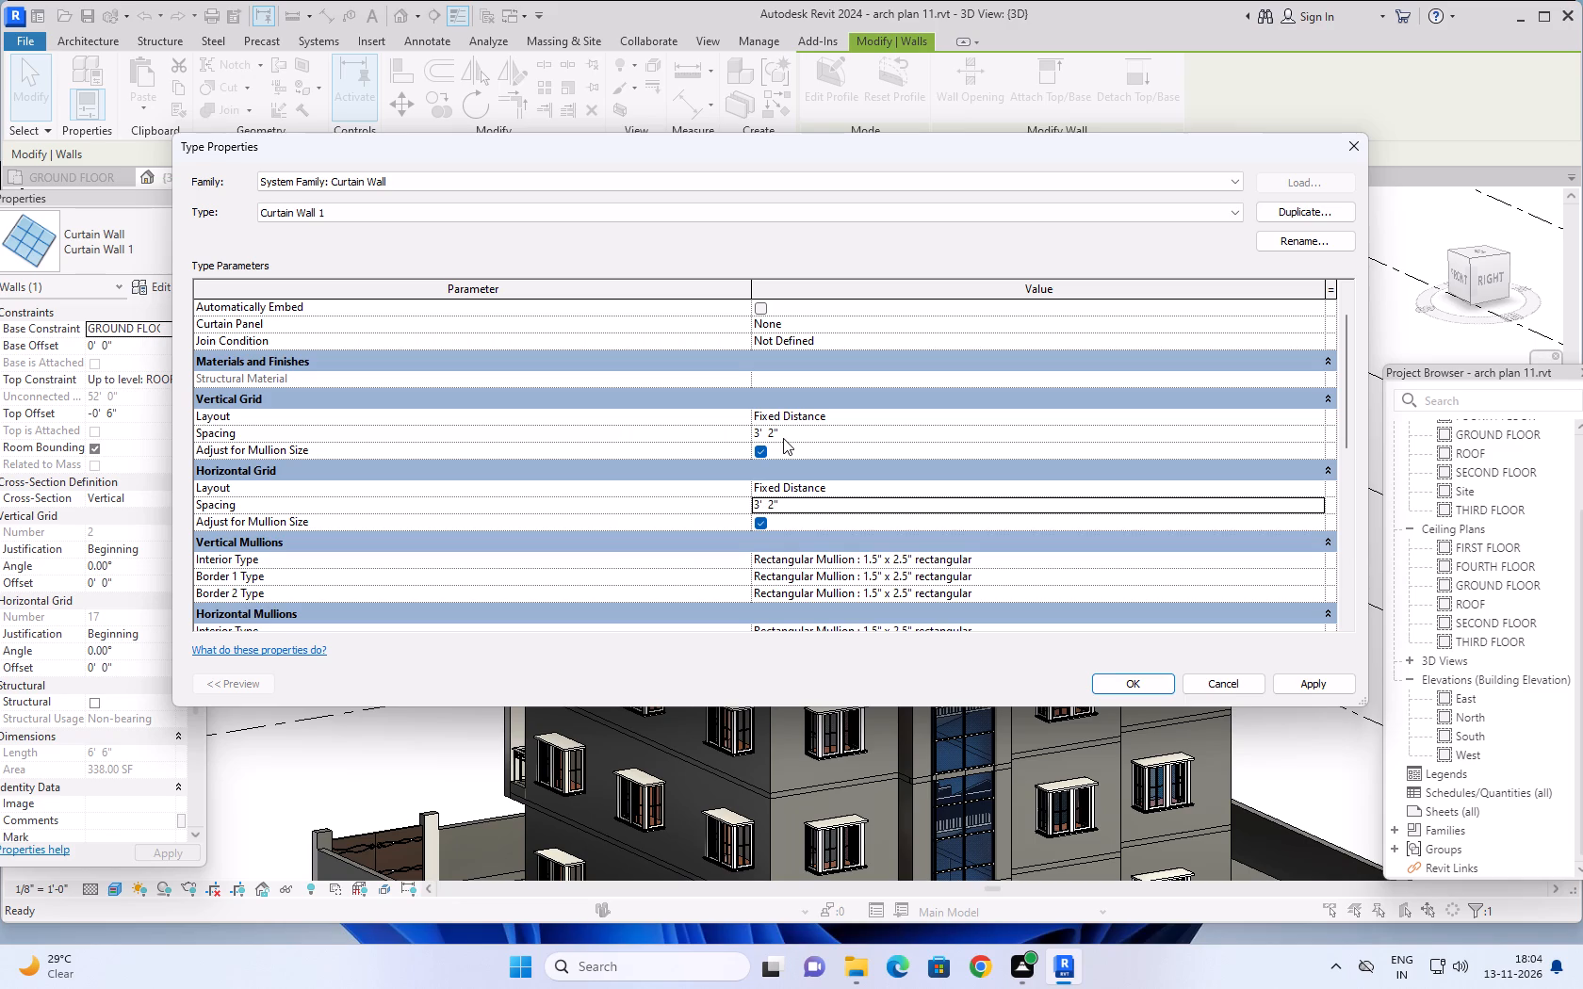
{"action": "left_click", "coordinate": [1335, 685]}
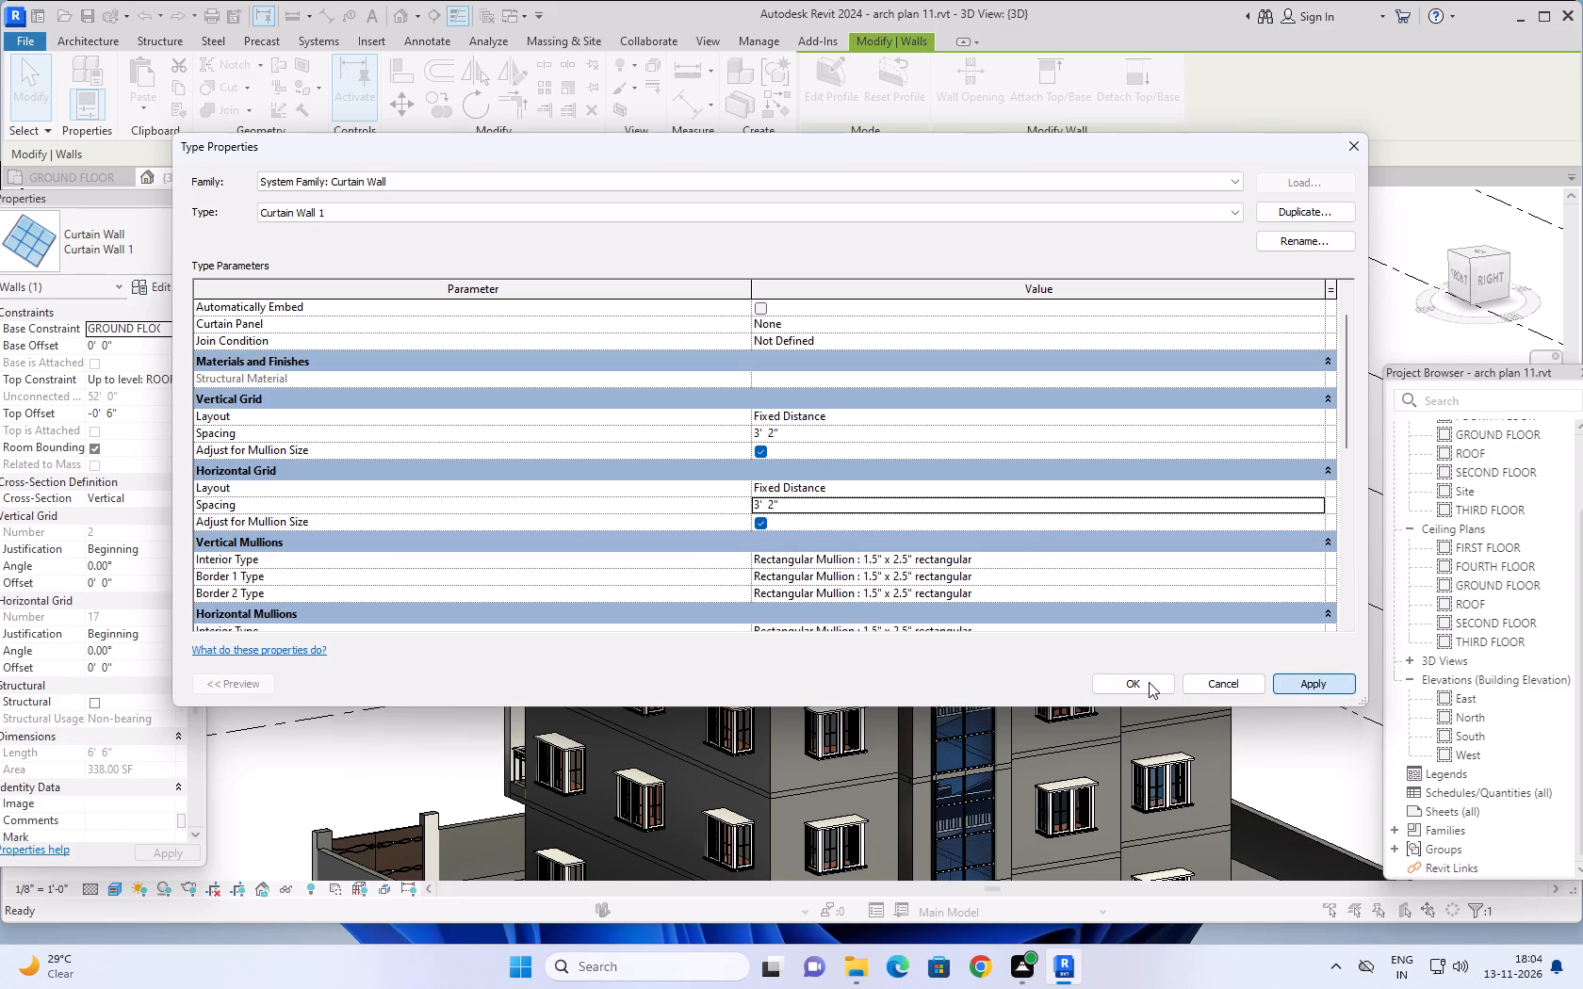
{"action": "left_click", "coordinate": [1149, 682]}
{"action": "key", "text": "Escape"}
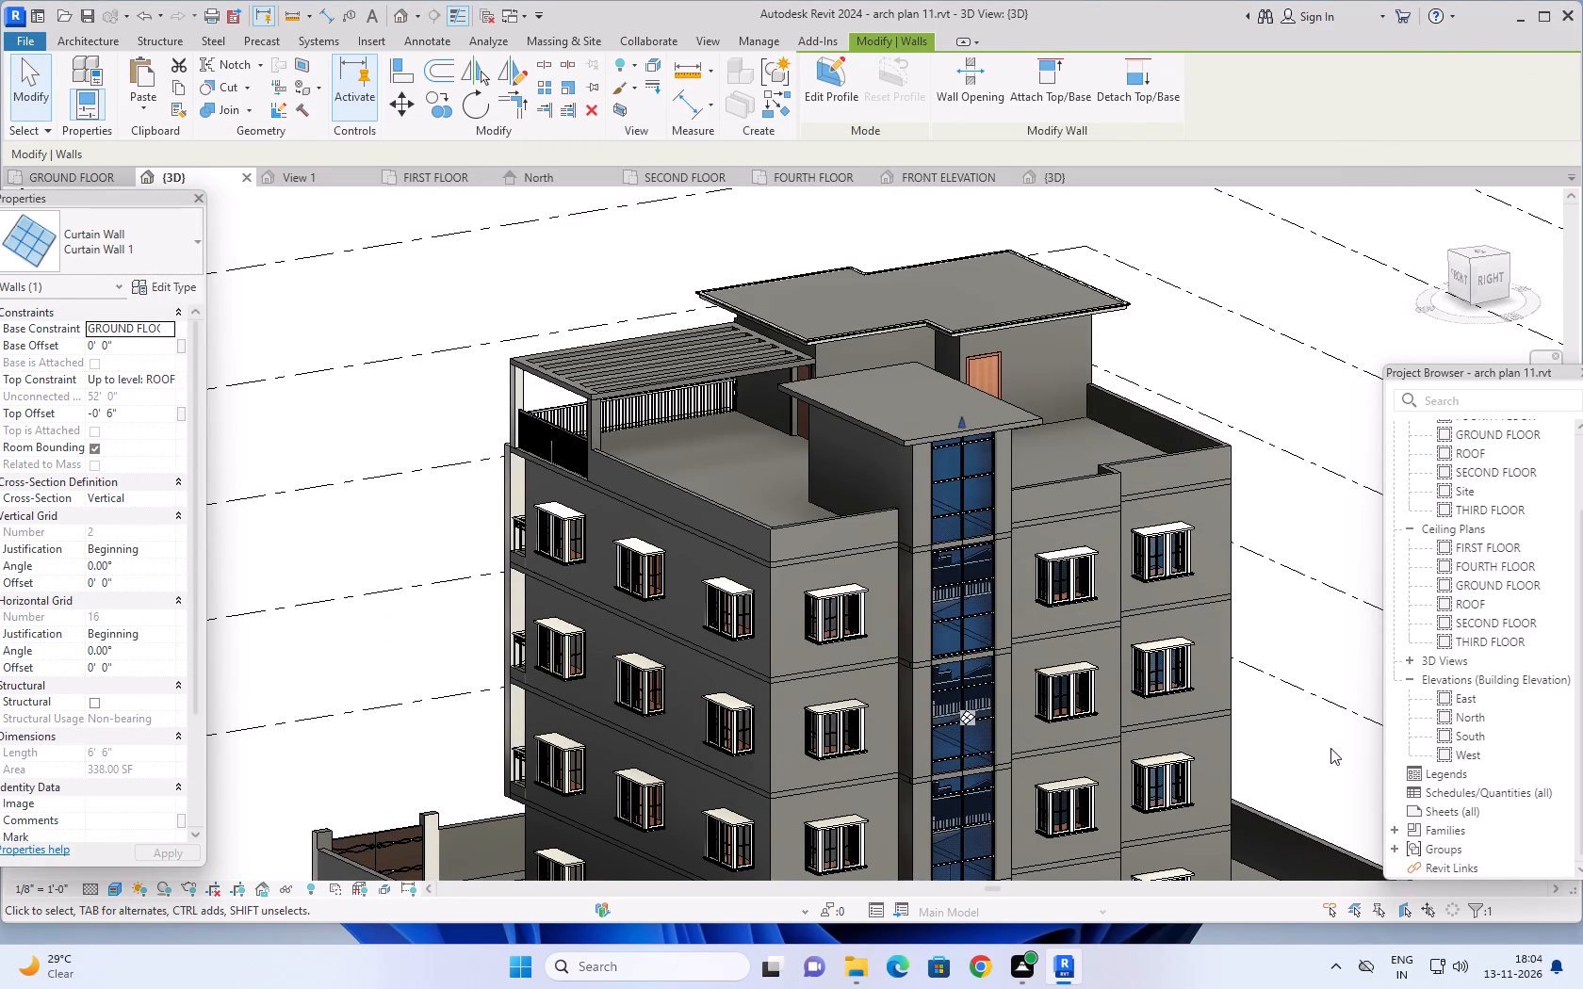
Examine the staircase curtain wall's revised grid from the building's right side.
{"action": "scroll", "coordinate": [1330, 748], "scroll_direction": "down", "scroll_amount": 1}
{"action": "middle_click_drag", "start_coordinate": [1320, 741], "coordinate": [1275, 678]}
{"action": "middle_click_drag", "start_coordinate": [1276, 674], "coordinate": [1266, 670]}
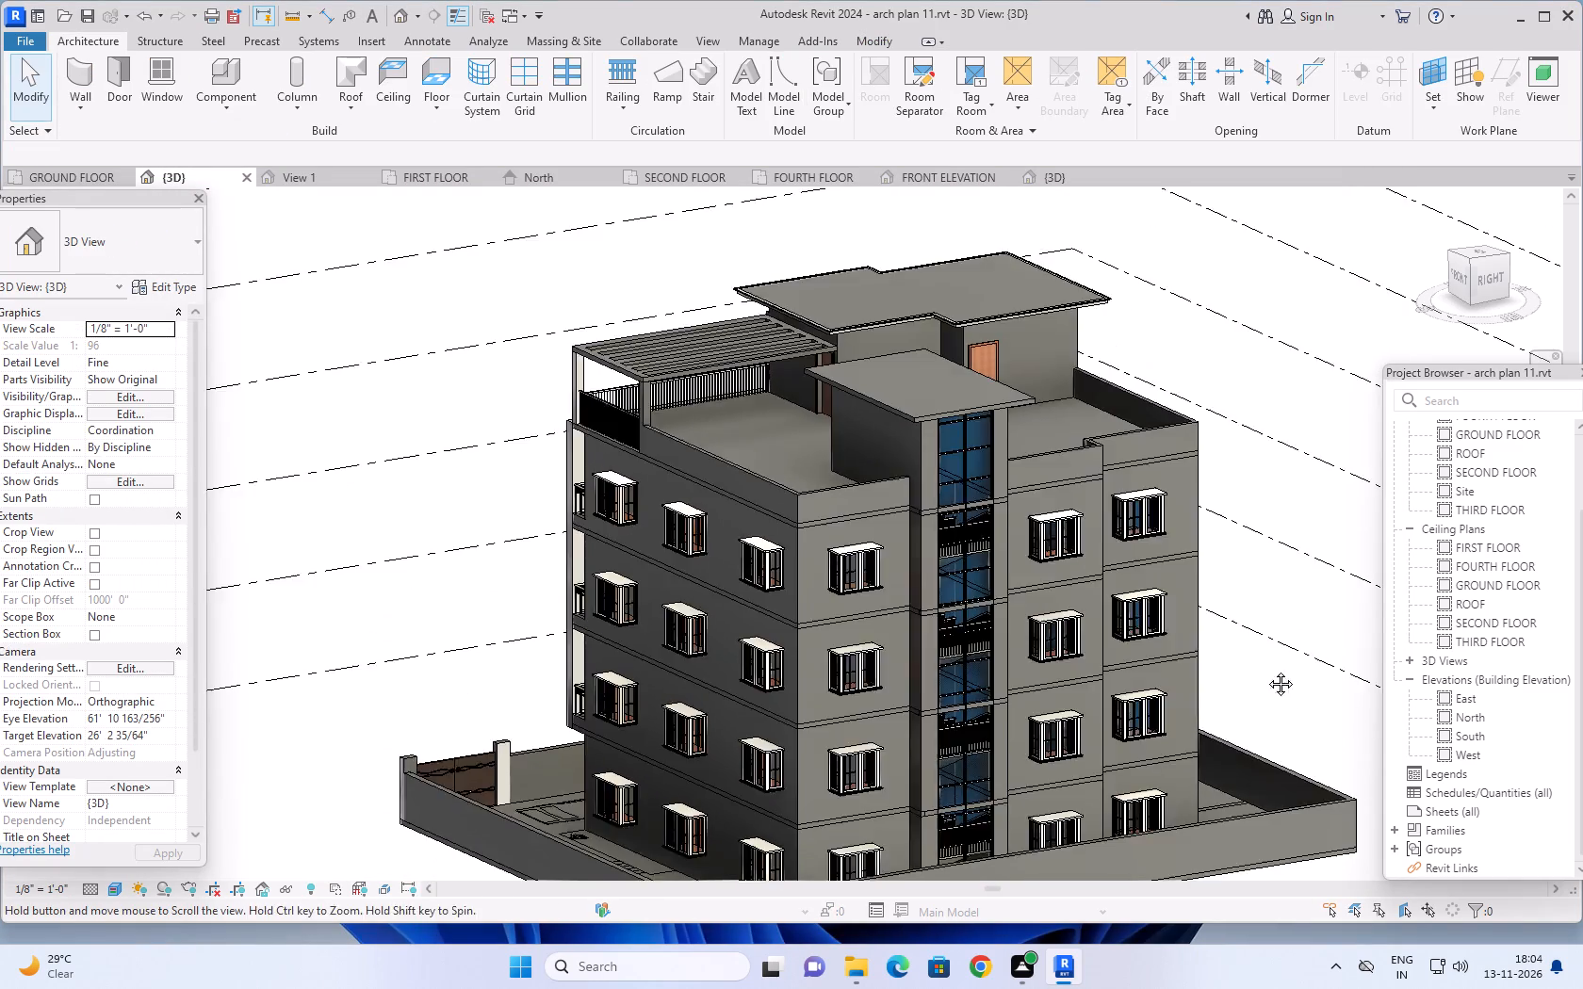
{"action": "middle_click_drag", "start_coordinate": [1266, 670], "coordinate": [1154, 587]}
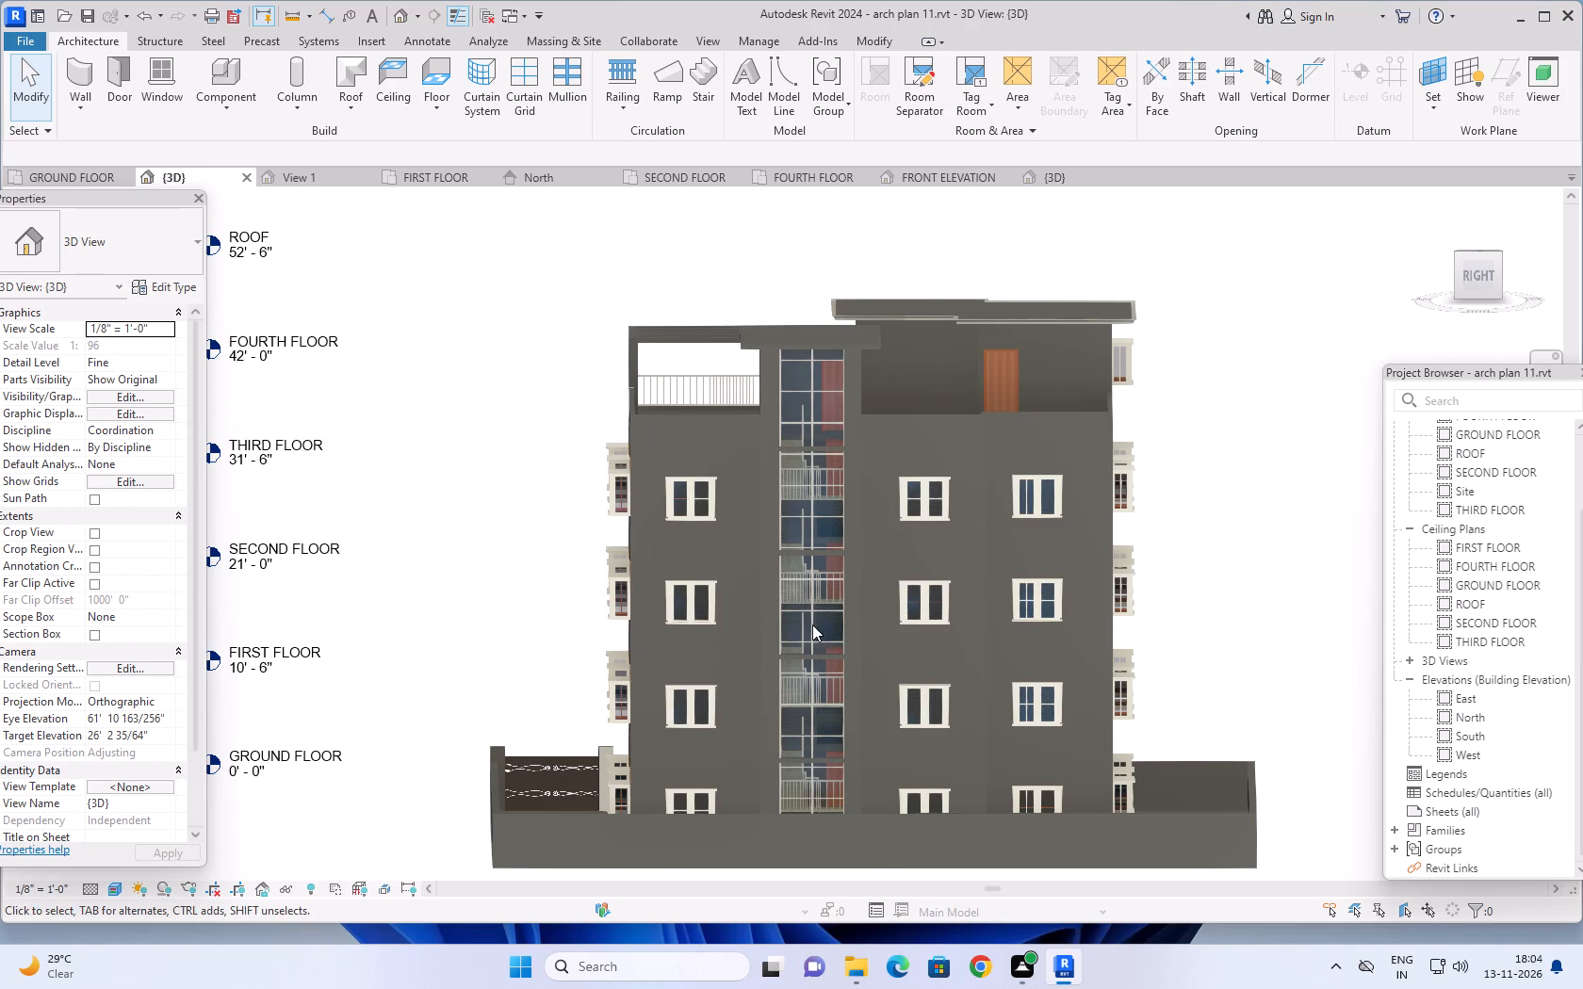
{"action": "scroll", "coordinate": [812, 624], "scroll_direction": "up", "scroll_amount": 2}
{"action": "scroll", "coordinate": [812, 754], "scroll_direction": "down", "scroll_amount": 2}
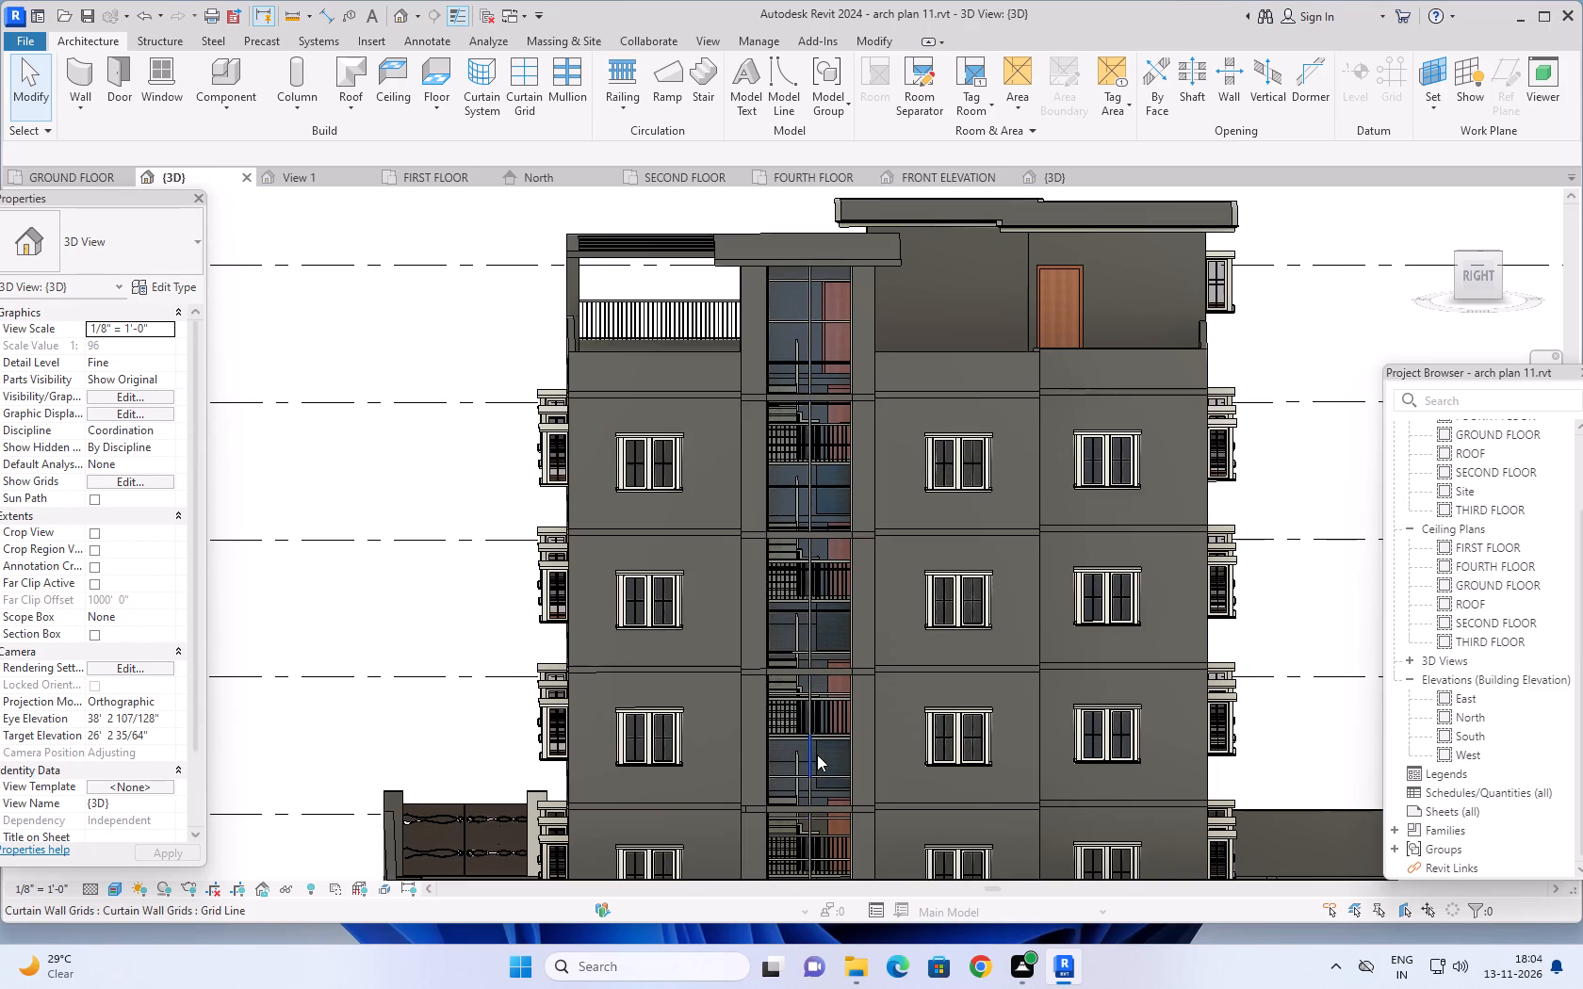
{"action": "scroll", "coordinate": [817, 754], "scroll_direction": "down", "scroll_amount": 3}
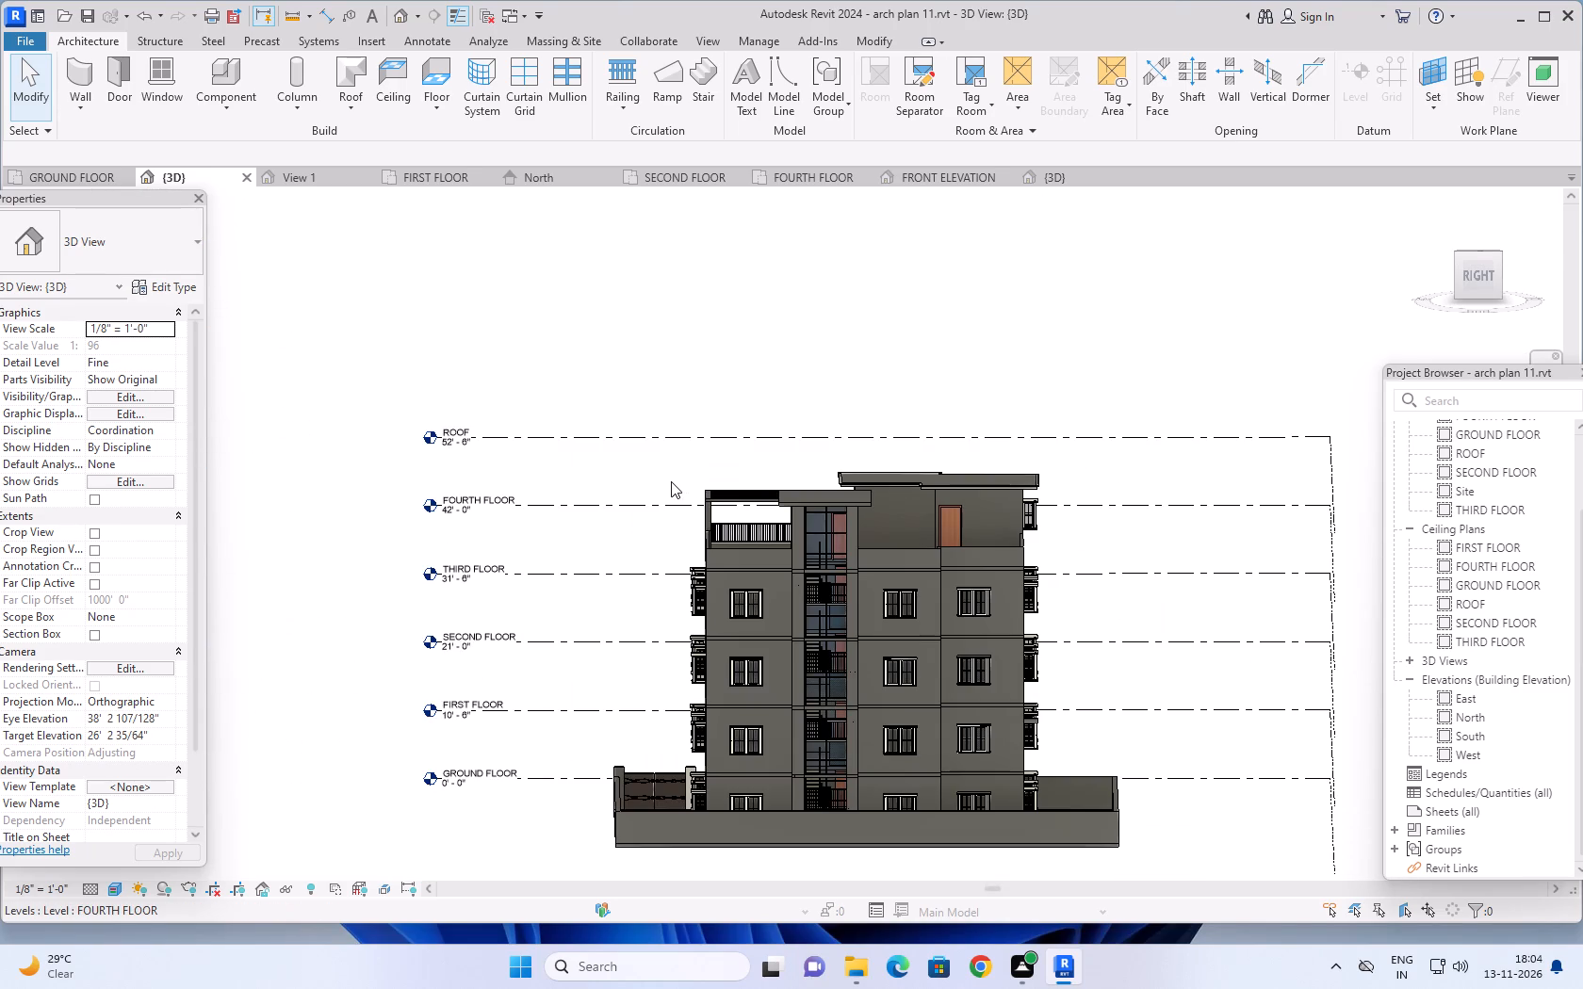
Orbit around to the building's left side and review the balcony facade and compound wall as a whole.
{"action": "middle_click_drag", "start_coordinate": [669, 481], "coordinate": [1249, 562], "text": "shift"}
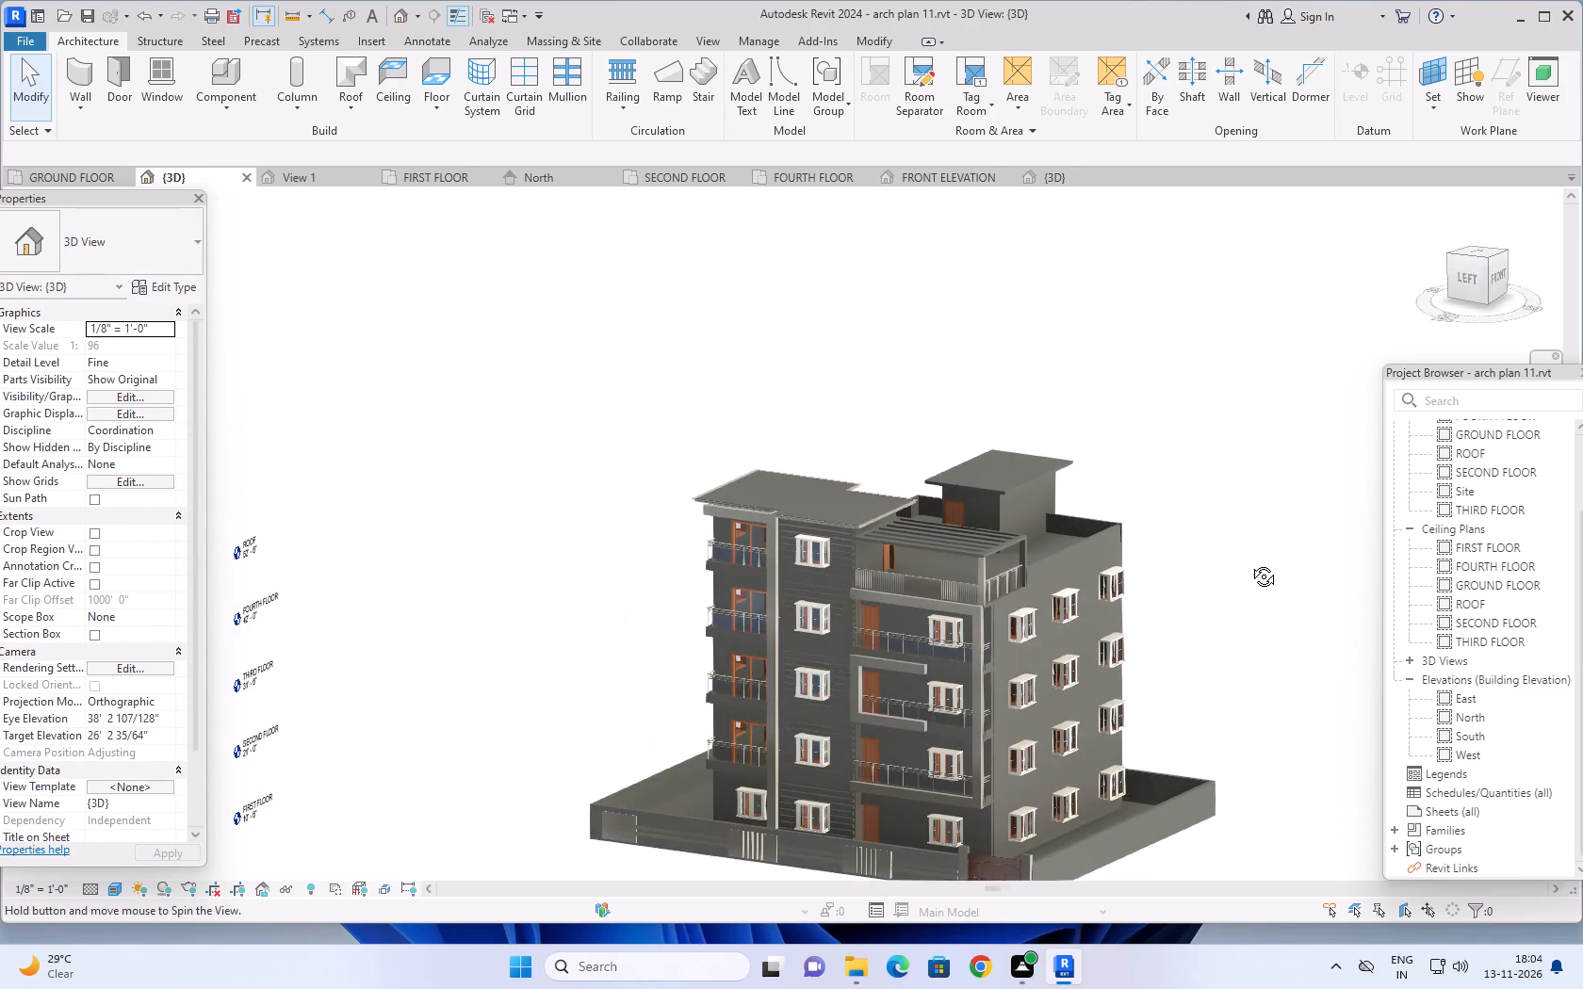
{"action": "middle_click_drag", "start_coordinate": [1249, 562], "coordinate": [1271, 510], "text": "shift"}
{"action": "scroll", "coordinate": [1213, 581], "scroll_direction": "up", "scroll_amount": 2}
{"action": "middle_click_drag", "start_coordinate": [1211, 595], "coordinate": [1272, 673], "text": "shift"}
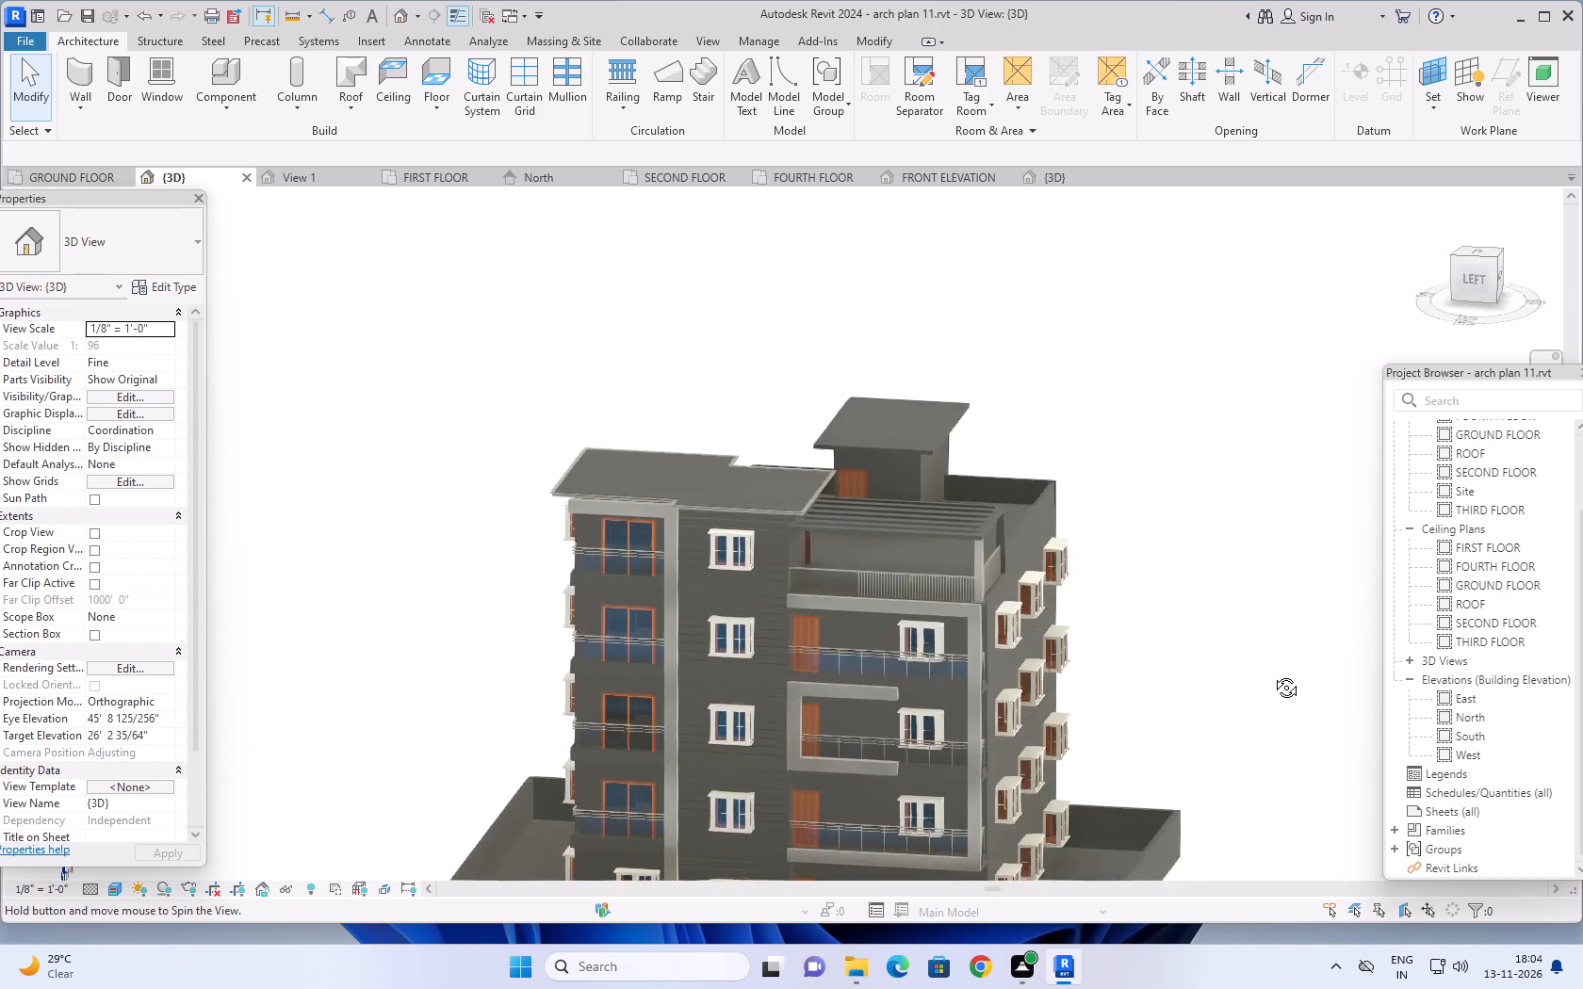
{"action": "middle_click_drag", "start_coordinate": [1272, 673], "coordinate": [1315, 623], "text": "shift"}
{"action": "middle_click_drag", "start_coordinate": [1183, 670], "coordinate": [1199, 523]}
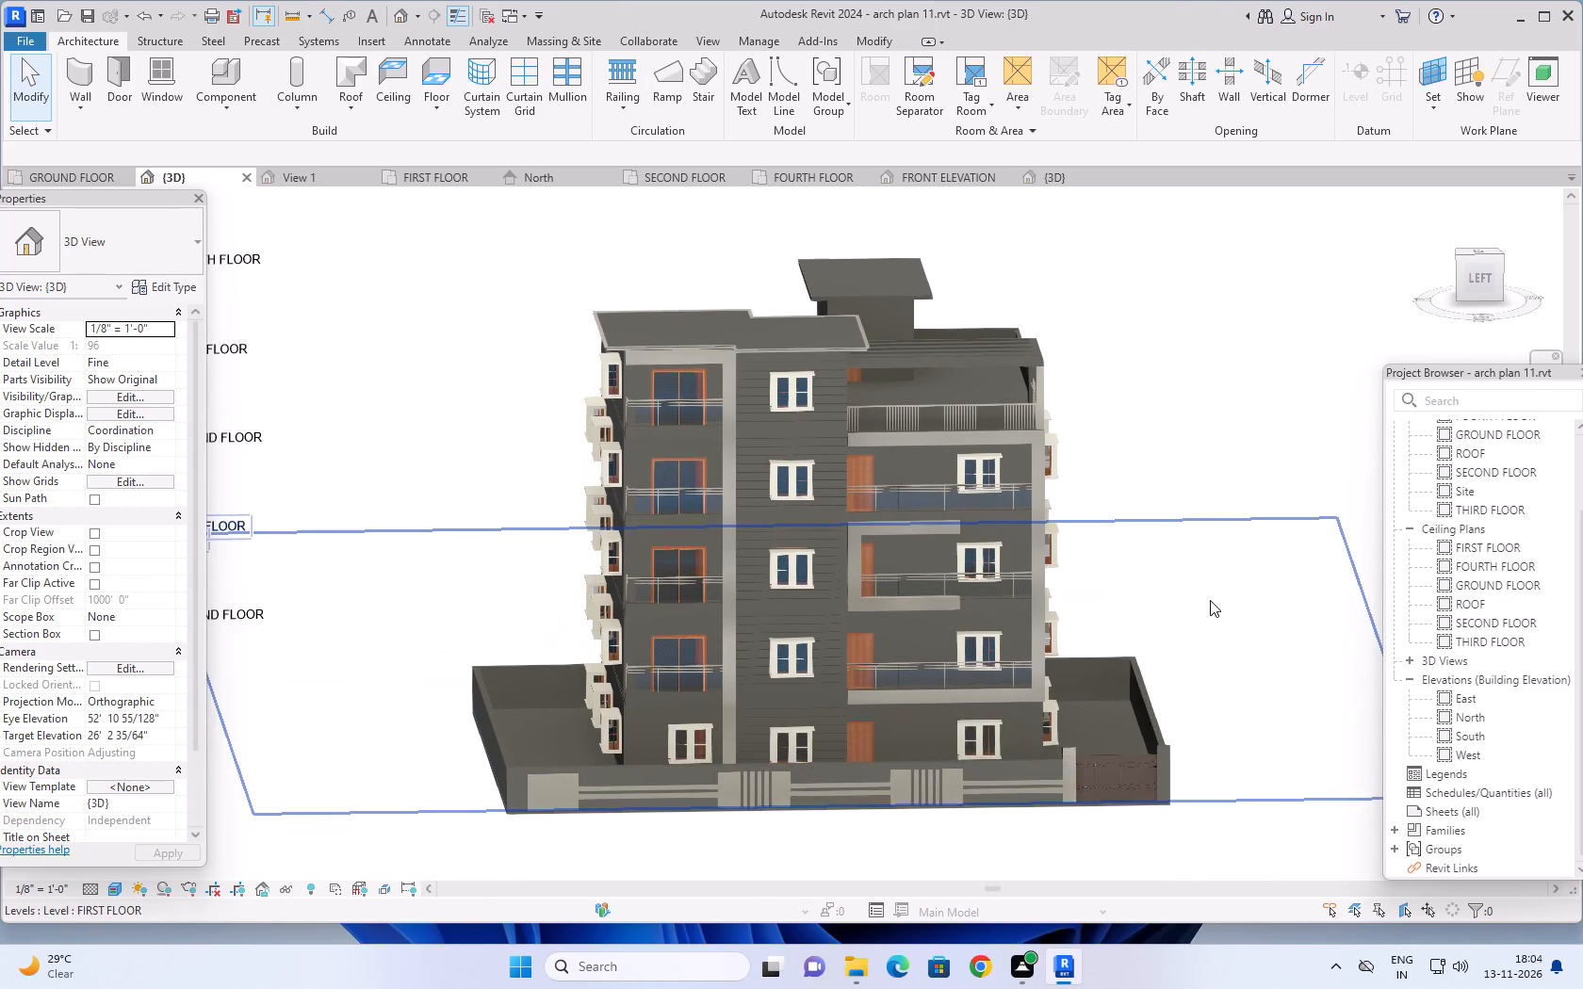
{"action": "middle_click_drag", "start_coordinate": [1203, 604], "coordinate": [1216, 594]}
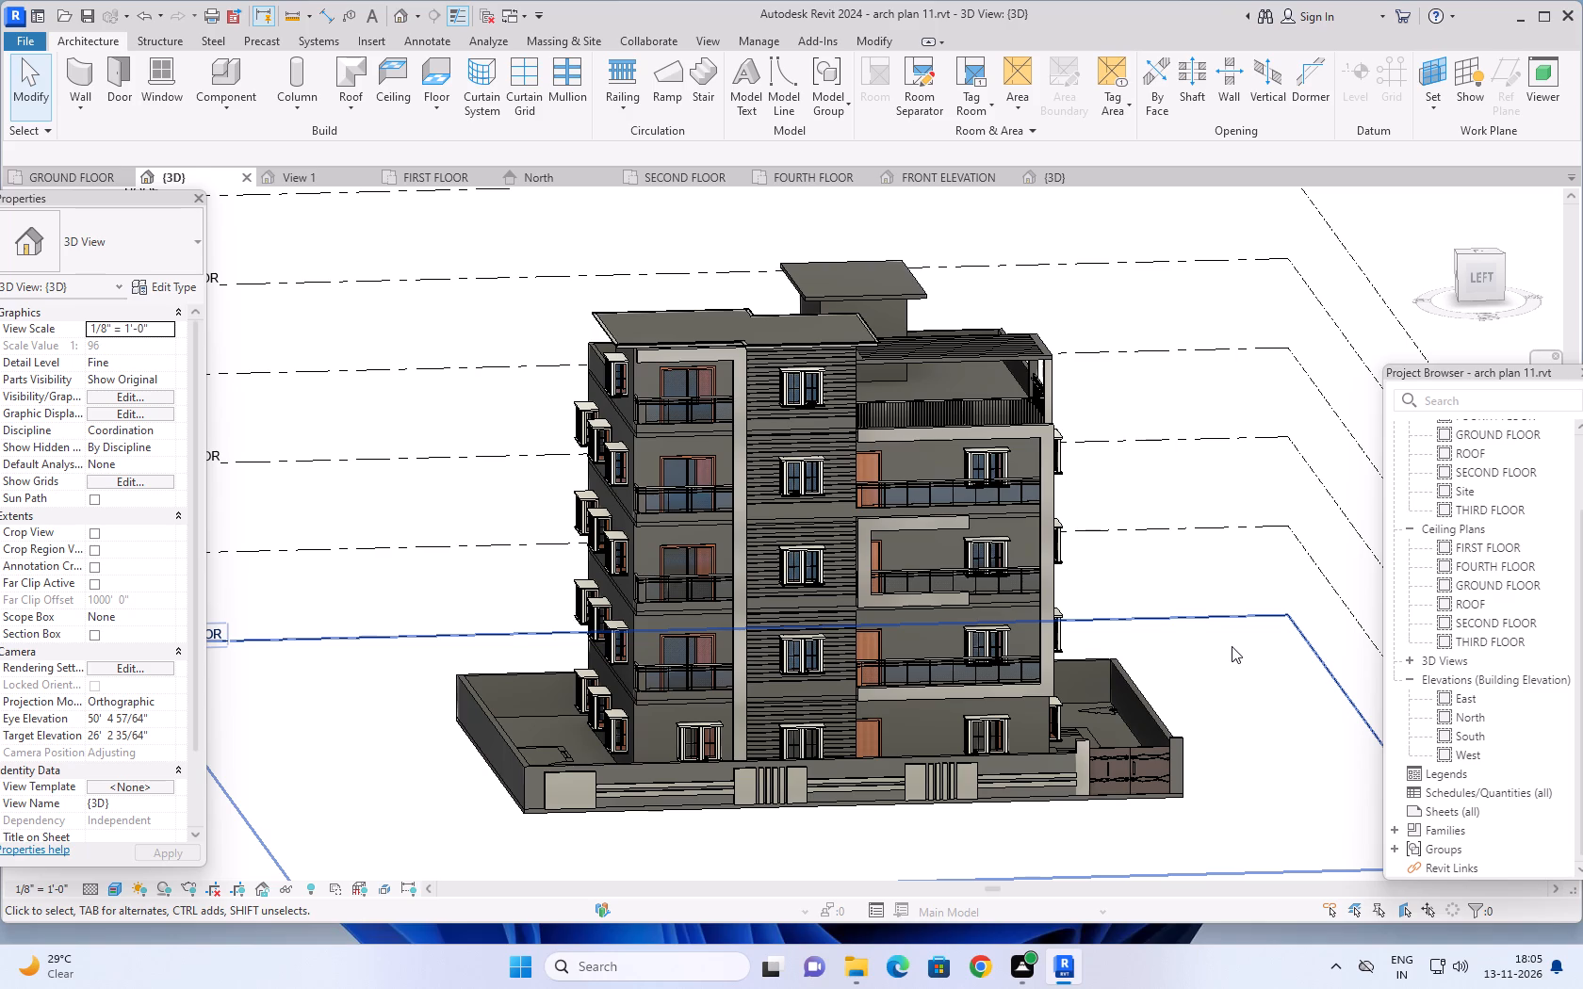
{"action": "scroll", "coordinate": [1220, 687], "scroll_direction": "down", "scroll_amount": 2}
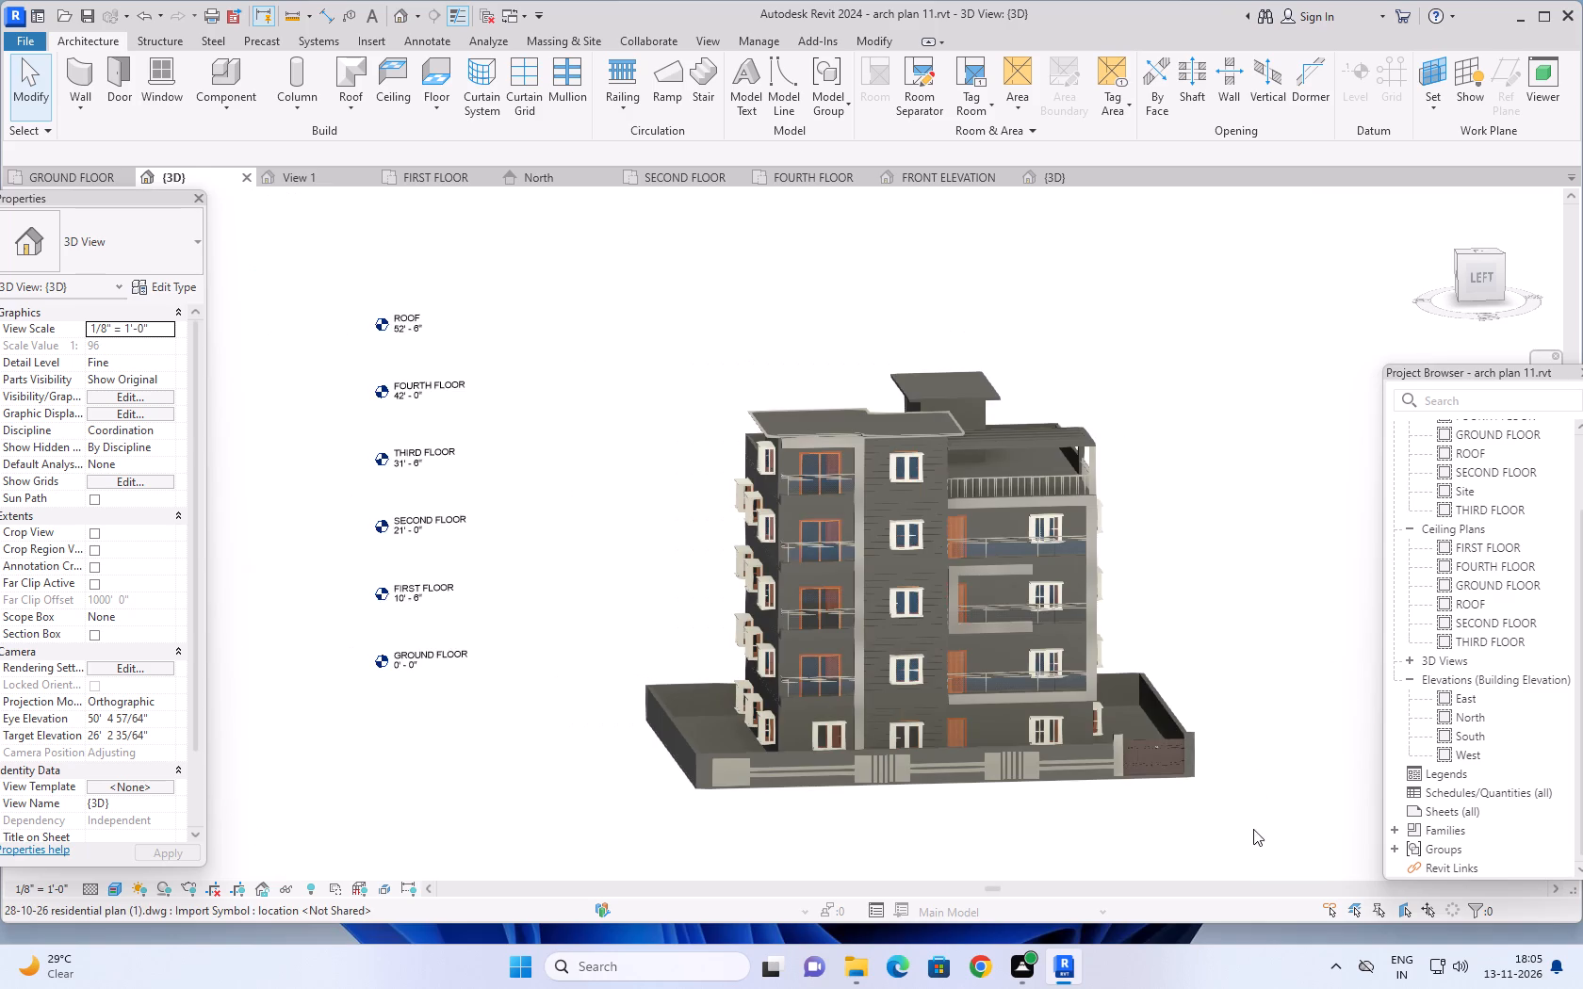
{"action": "middle_click_drag", "start_coordinate": [1230, 809], "coordinate": [1140, 754]}
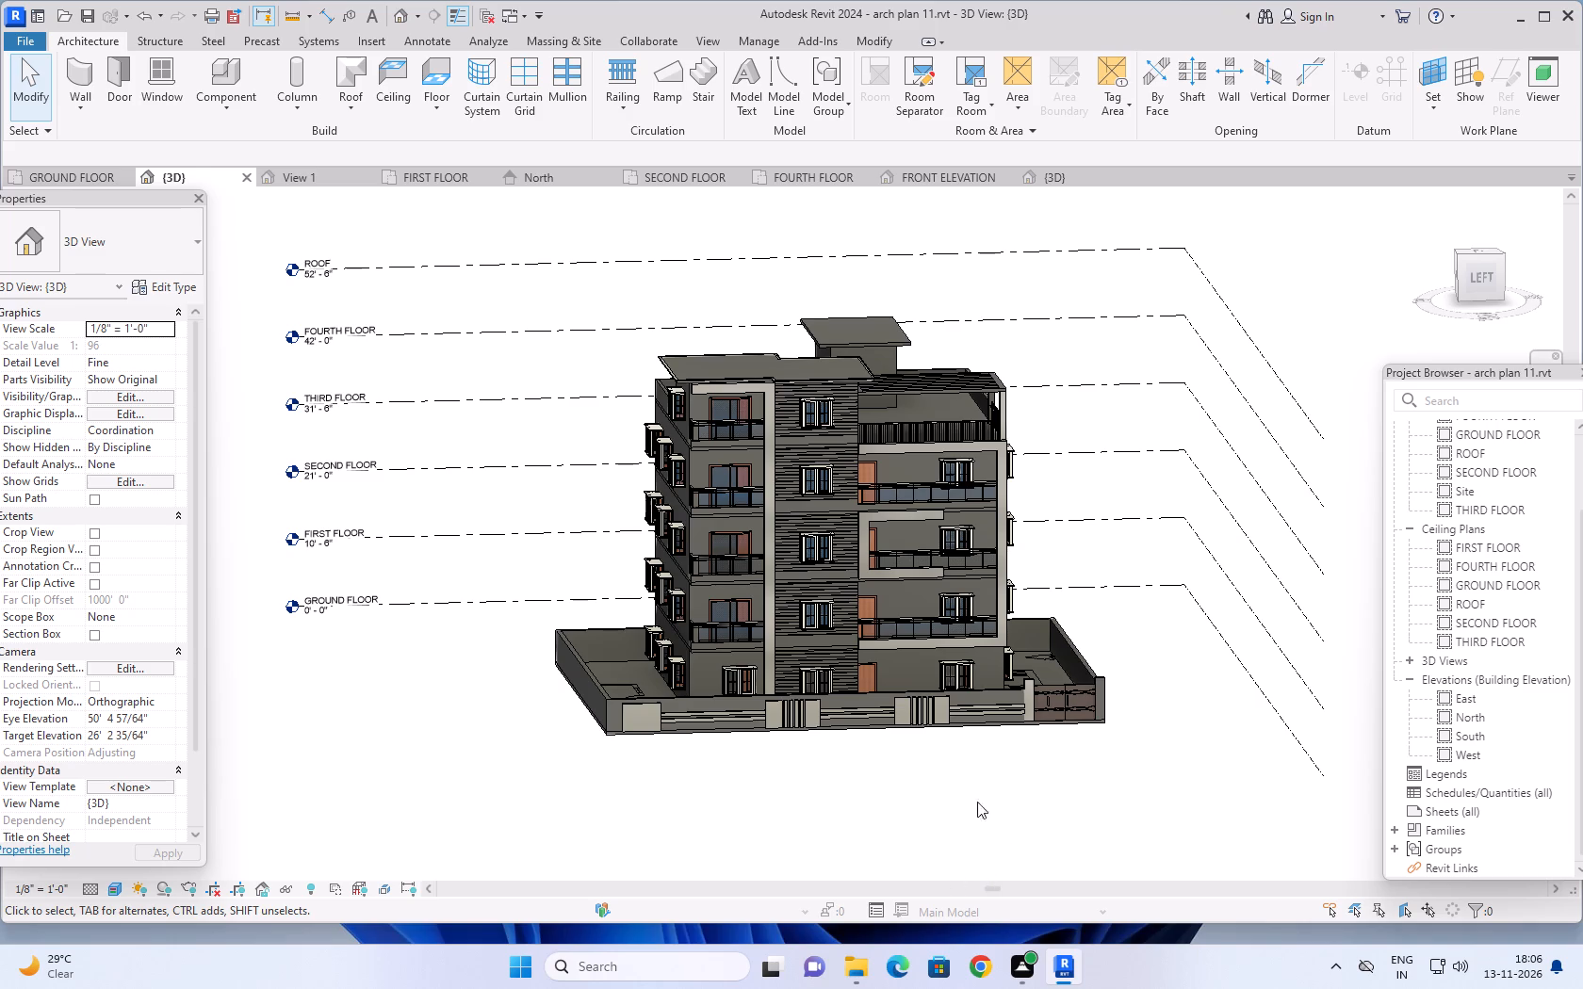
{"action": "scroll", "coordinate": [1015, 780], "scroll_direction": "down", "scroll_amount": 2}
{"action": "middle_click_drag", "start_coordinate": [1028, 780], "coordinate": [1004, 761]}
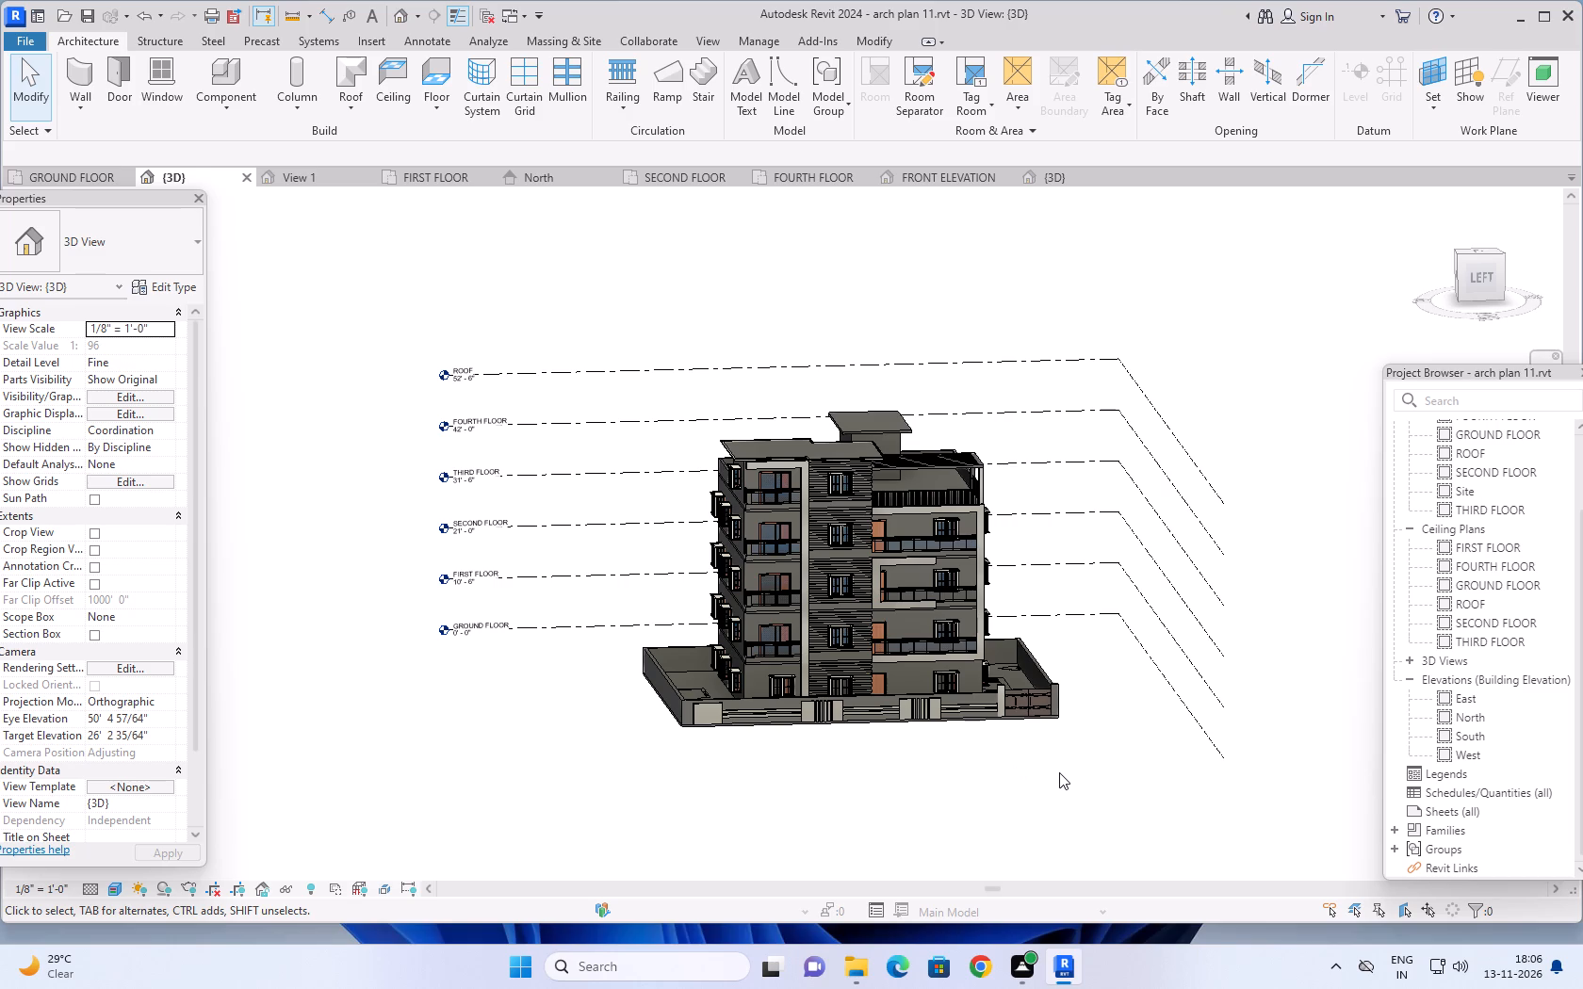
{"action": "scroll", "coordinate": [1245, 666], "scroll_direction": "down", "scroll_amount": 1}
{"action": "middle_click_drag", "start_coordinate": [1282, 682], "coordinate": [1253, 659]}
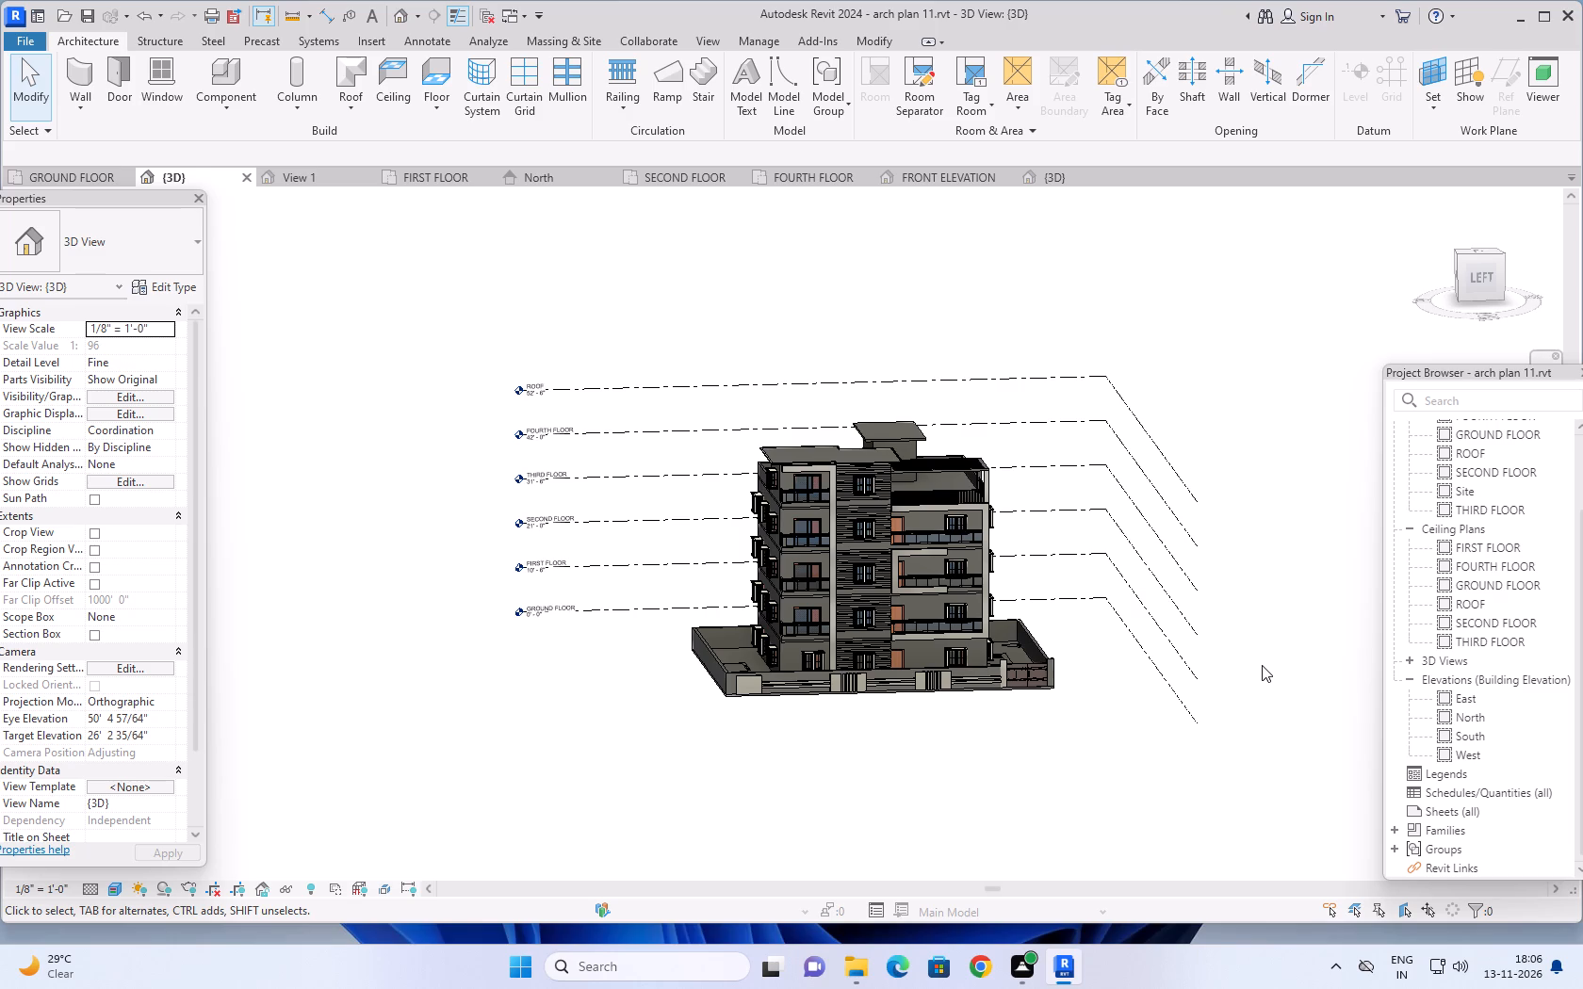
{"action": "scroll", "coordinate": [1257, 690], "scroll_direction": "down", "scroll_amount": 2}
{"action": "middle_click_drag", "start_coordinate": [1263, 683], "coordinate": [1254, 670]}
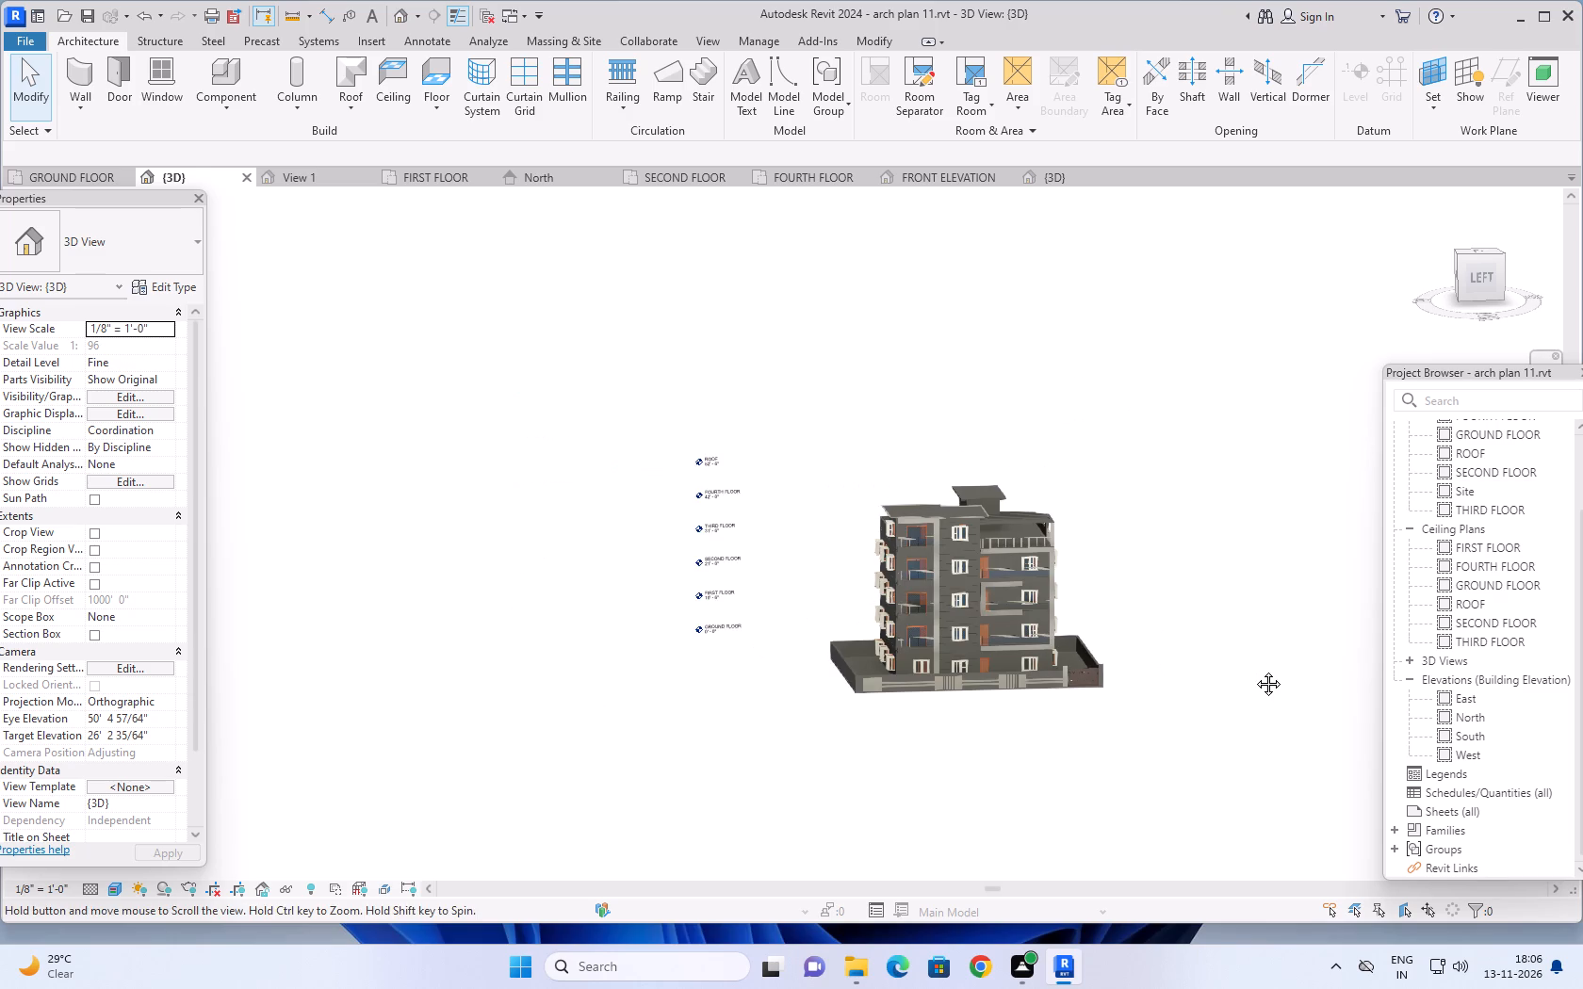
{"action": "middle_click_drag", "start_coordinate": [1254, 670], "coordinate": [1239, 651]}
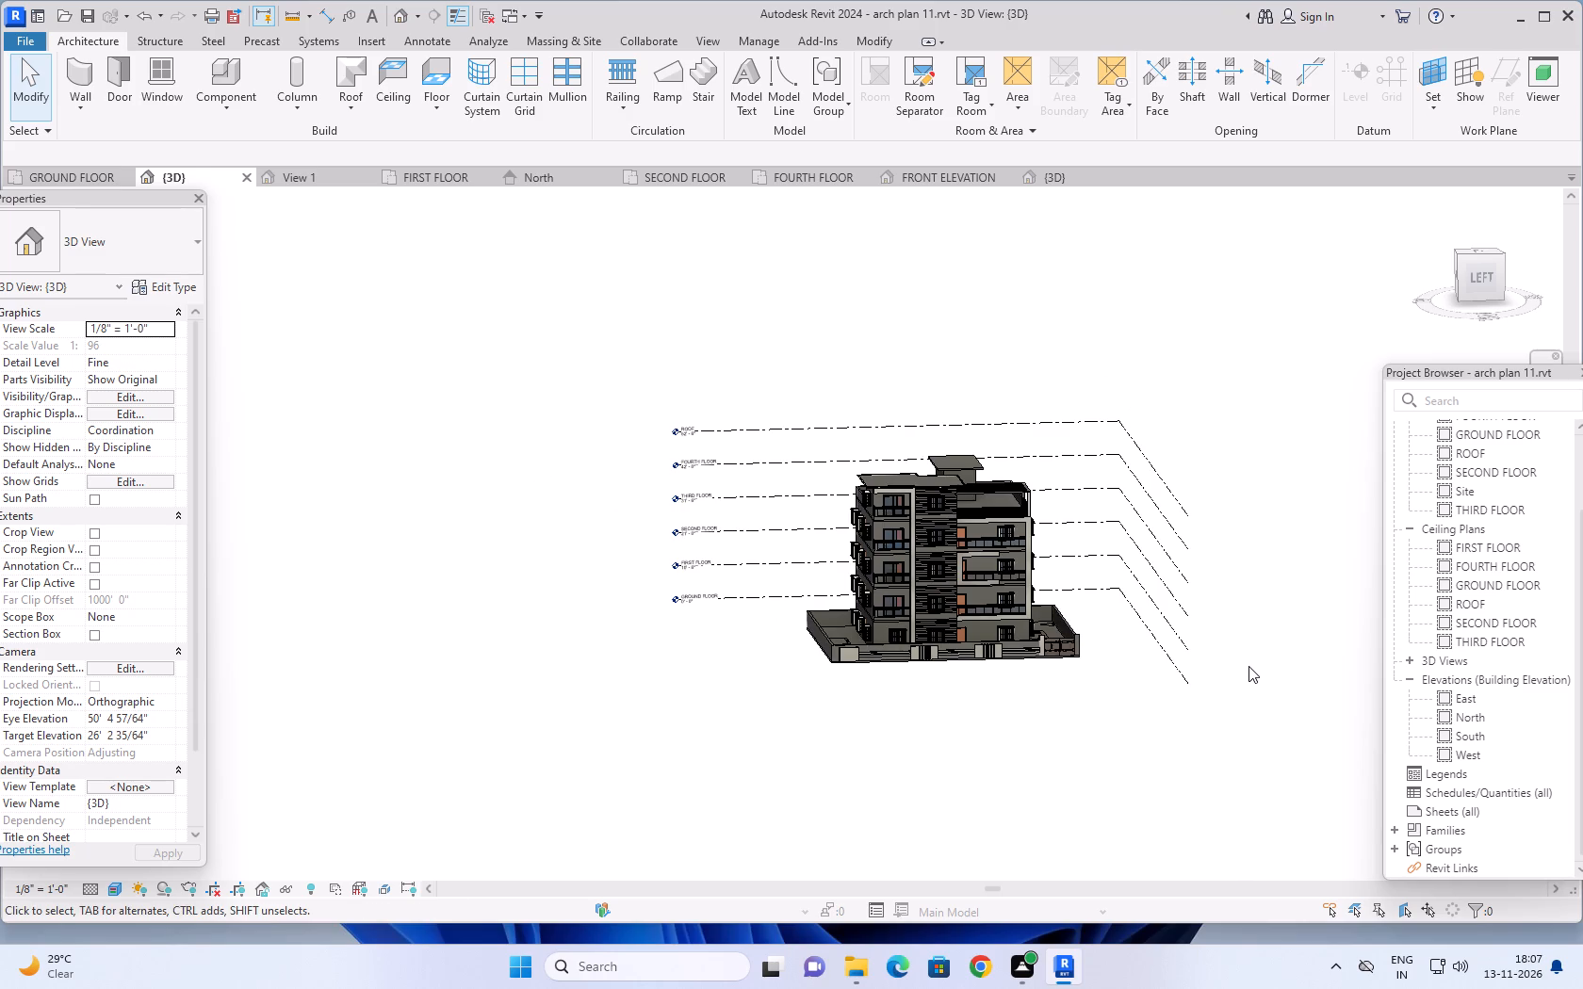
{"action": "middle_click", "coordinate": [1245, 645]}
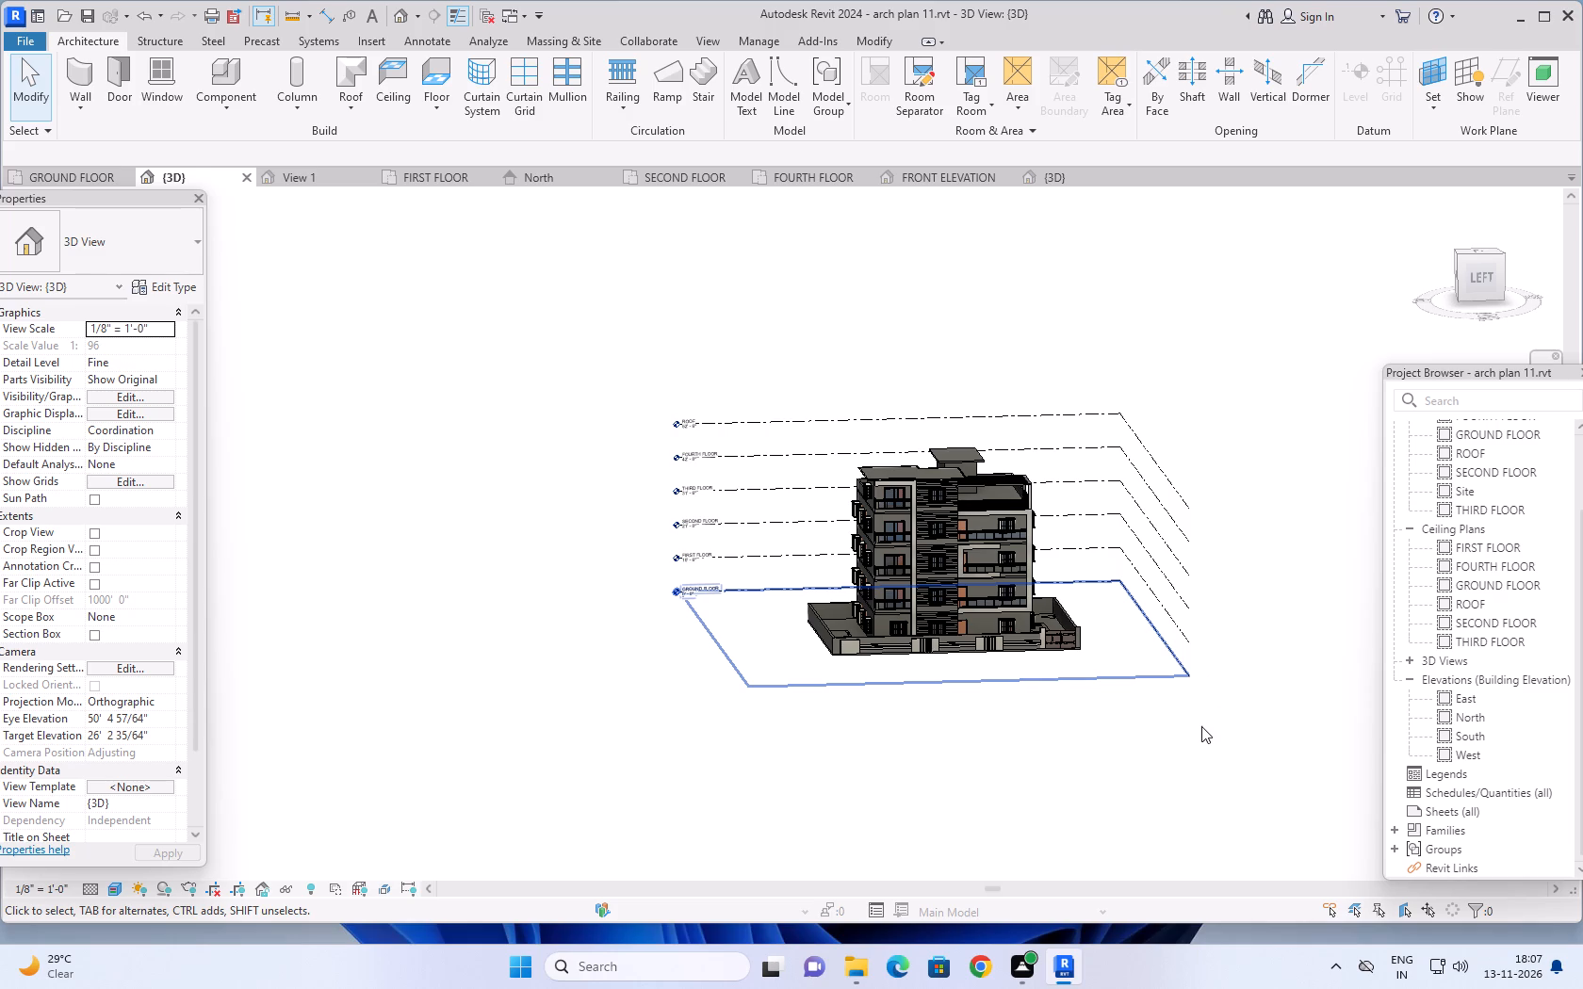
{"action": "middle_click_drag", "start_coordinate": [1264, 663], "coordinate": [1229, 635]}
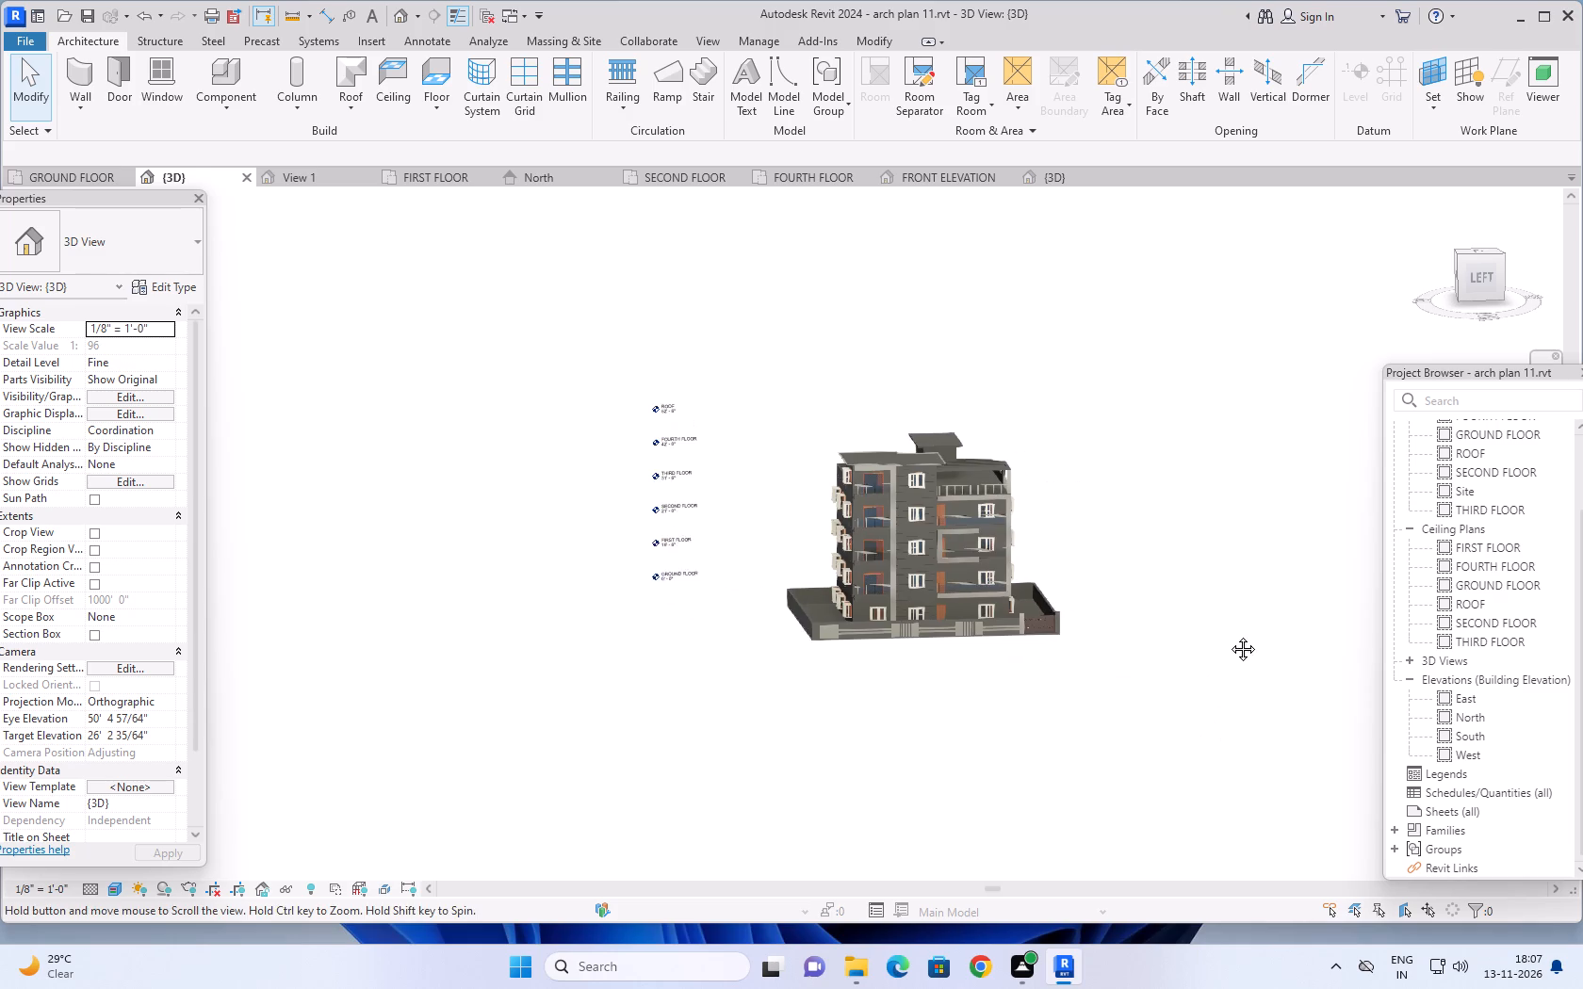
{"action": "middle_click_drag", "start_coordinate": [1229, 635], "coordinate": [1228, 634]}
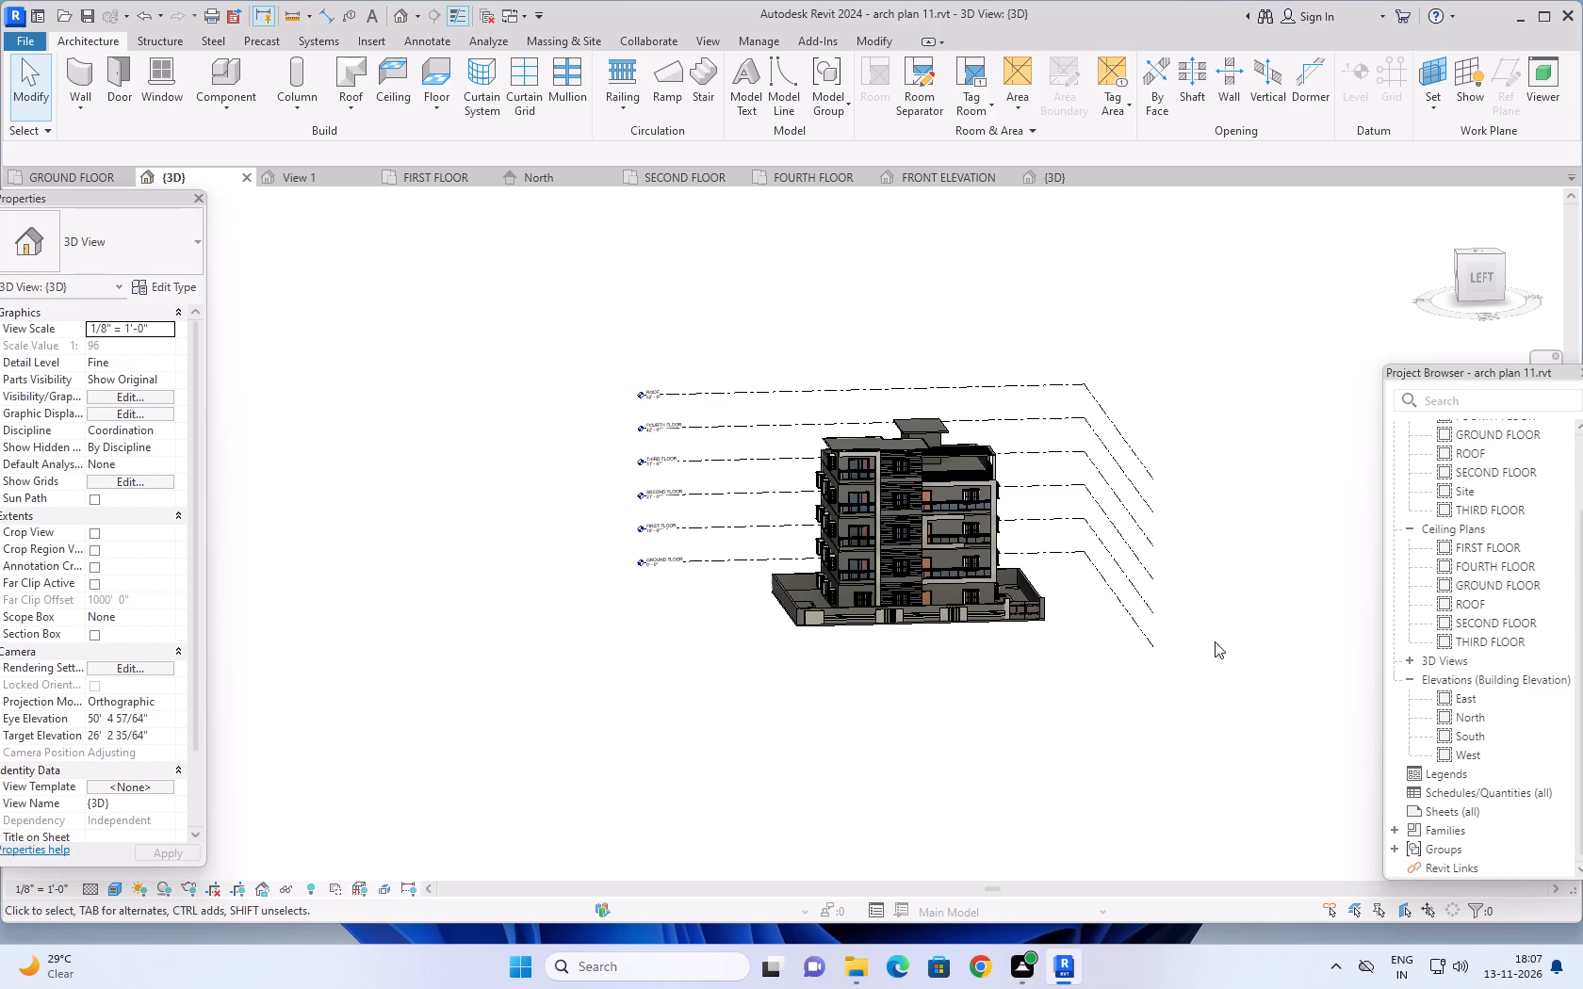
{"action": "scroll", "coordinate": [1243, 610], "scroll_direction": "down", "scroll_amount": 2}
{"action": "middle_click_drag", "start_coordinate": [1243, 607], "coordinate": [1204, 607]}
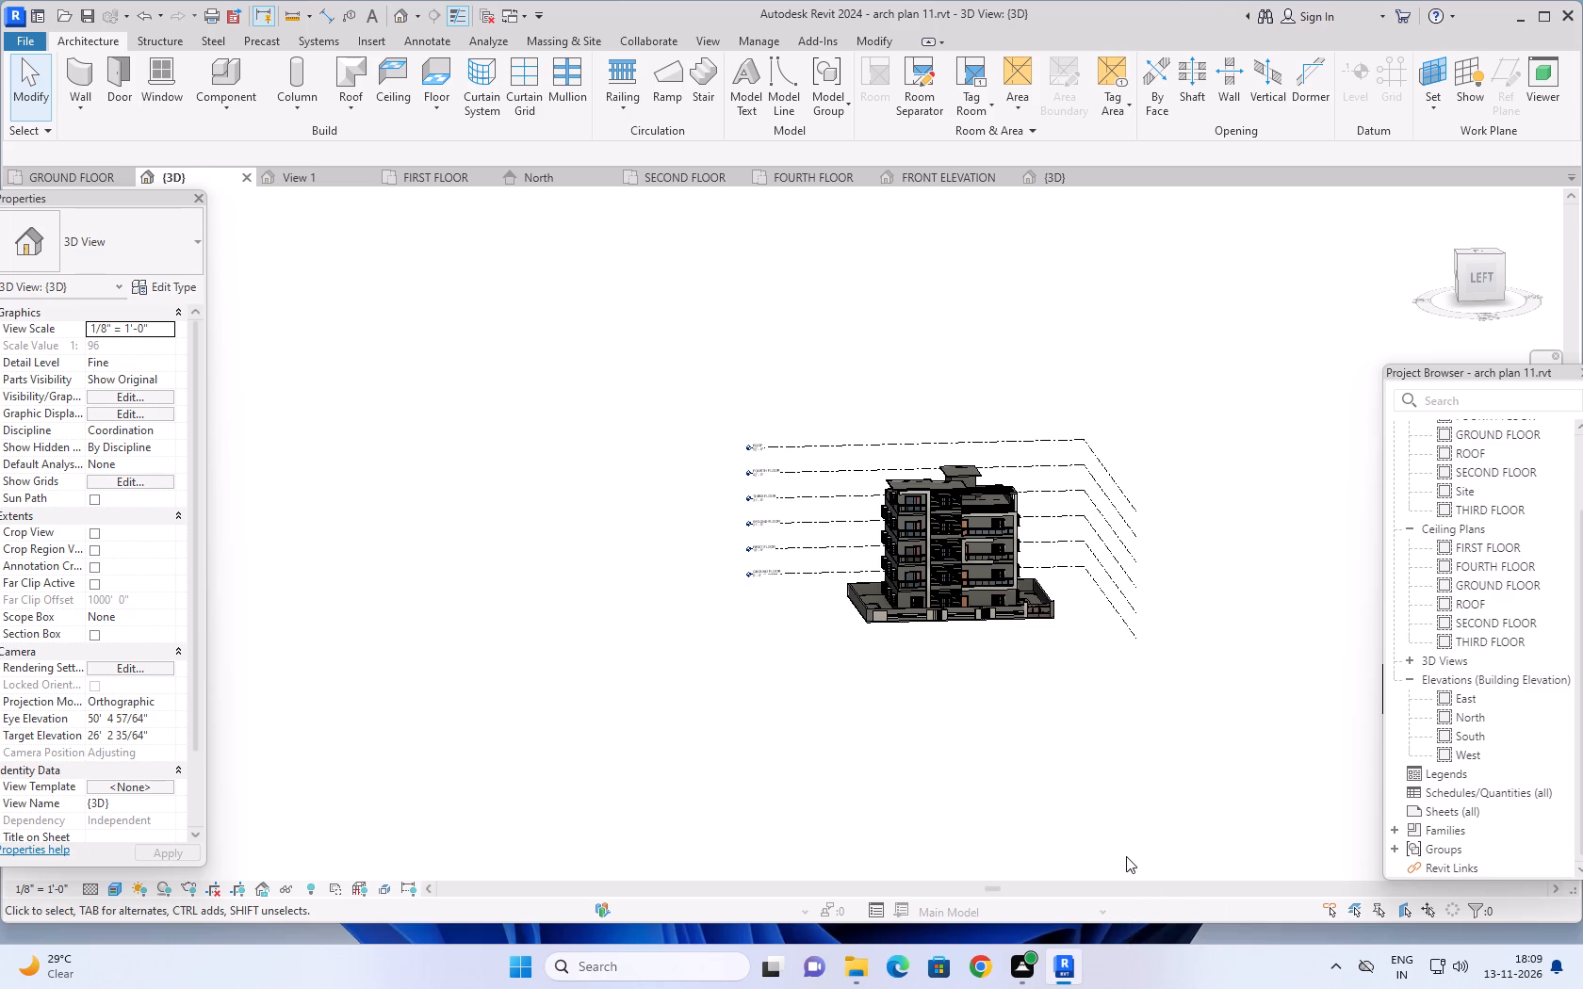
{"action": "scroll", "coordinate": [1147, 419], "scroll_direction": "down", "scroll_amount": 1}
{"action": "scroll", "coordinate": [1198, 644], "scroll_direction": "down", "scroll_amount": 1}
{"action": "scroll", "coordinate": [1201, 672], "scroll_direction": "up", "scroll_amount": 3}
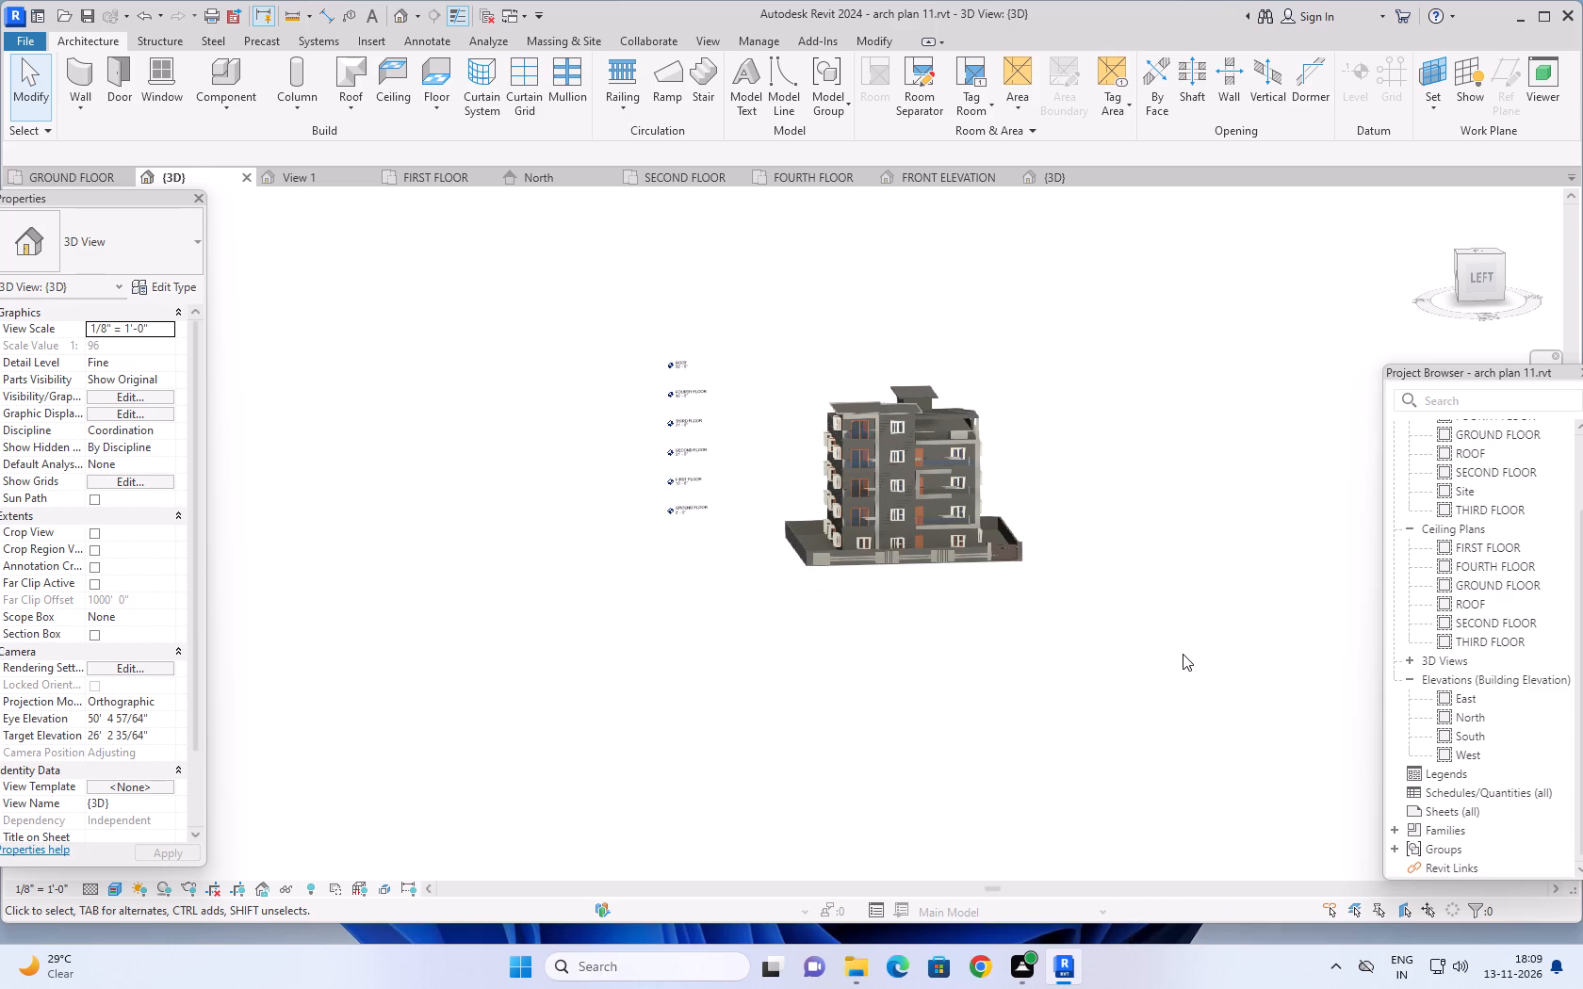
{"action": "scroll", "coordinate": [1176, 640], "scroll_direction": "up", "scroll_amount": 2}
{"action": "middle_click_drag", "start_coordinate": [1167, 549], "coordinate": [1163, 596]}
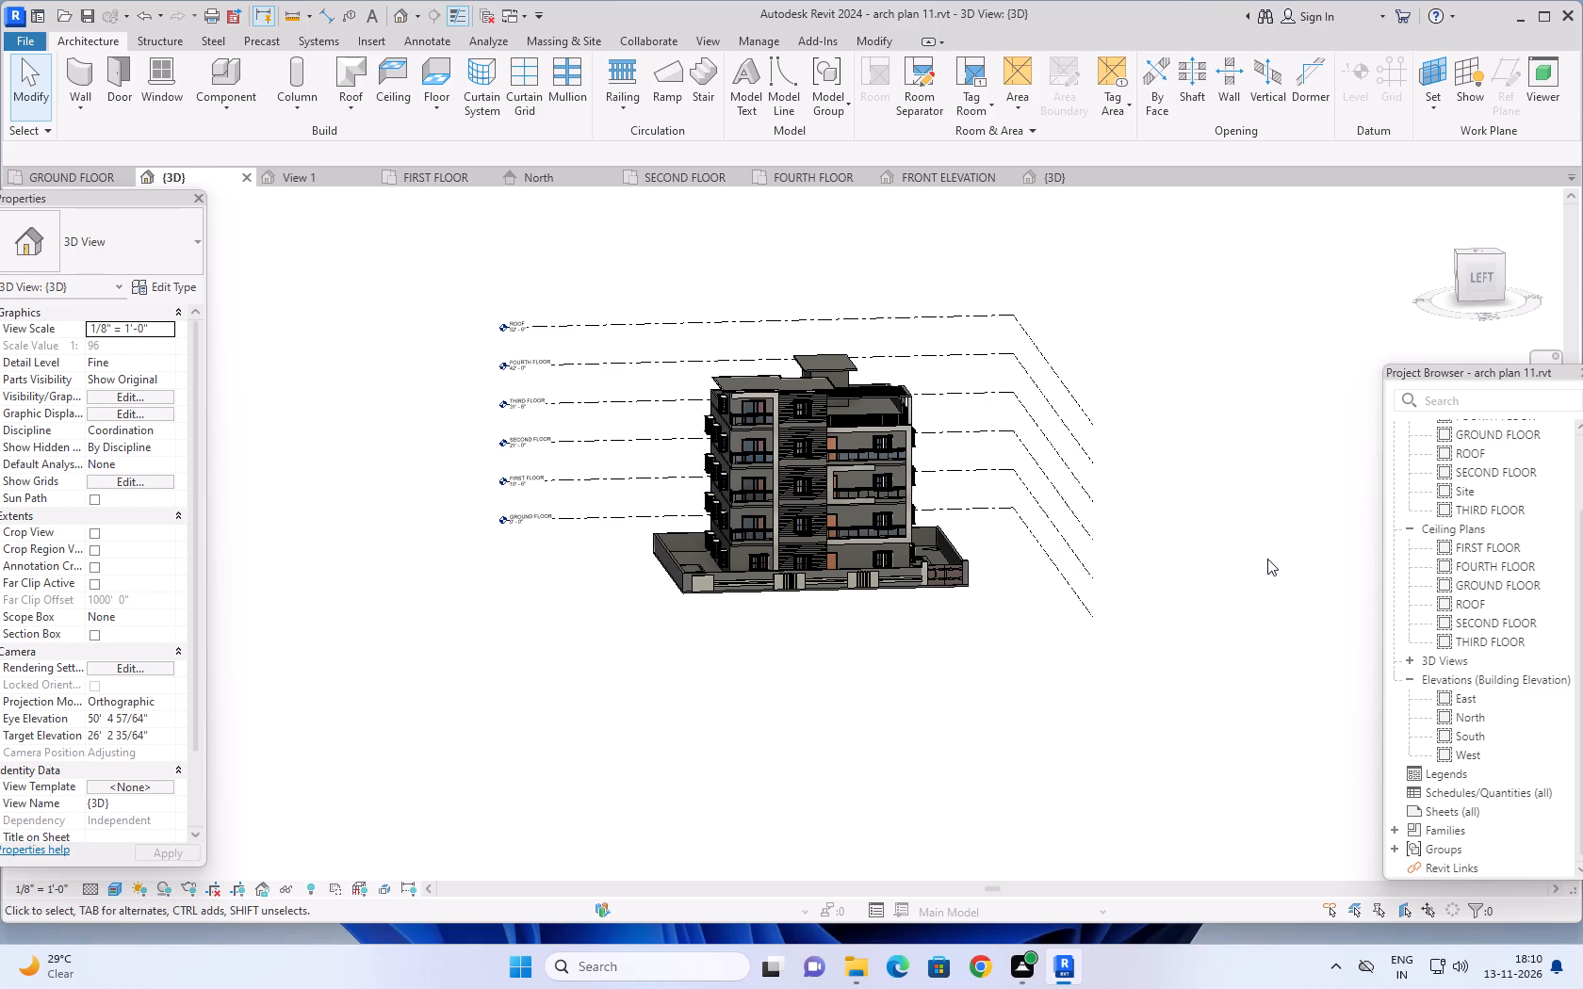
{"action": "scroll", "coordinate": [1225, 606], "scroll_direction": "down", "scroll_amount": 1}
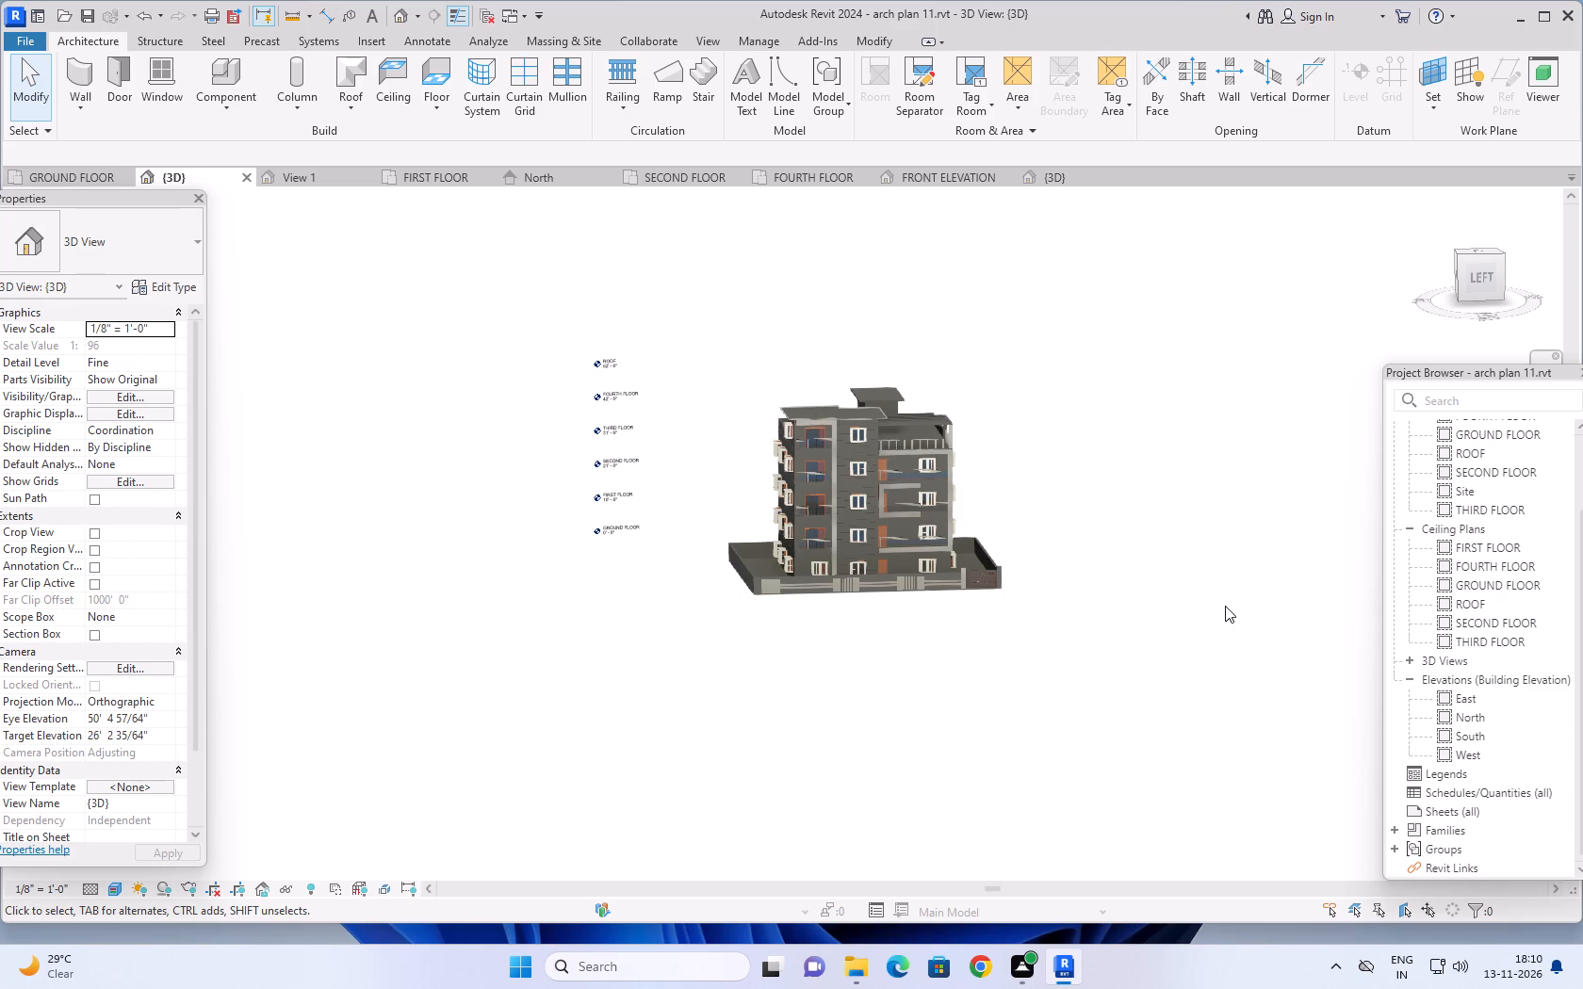
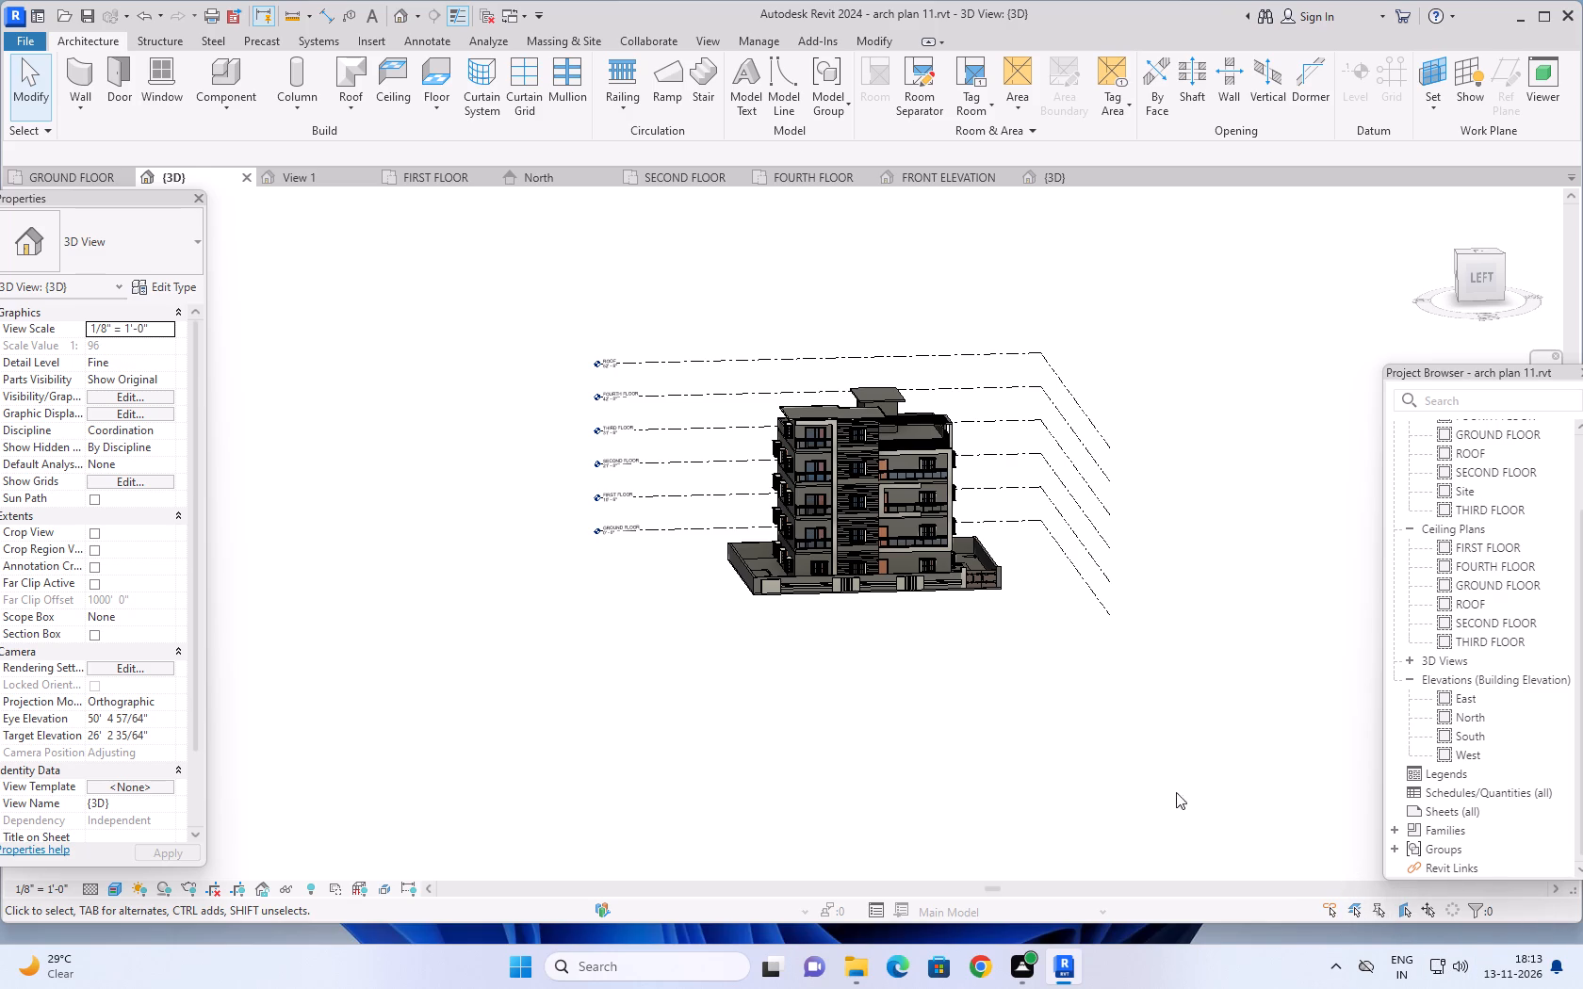
Examine the building's left balcony facade, back-left corner, roof and compound wall as a whole from several angles.
{"action": "middle_click_drag", "start_coordinate": [1055, 728], "coordinate": [1081, 730]}
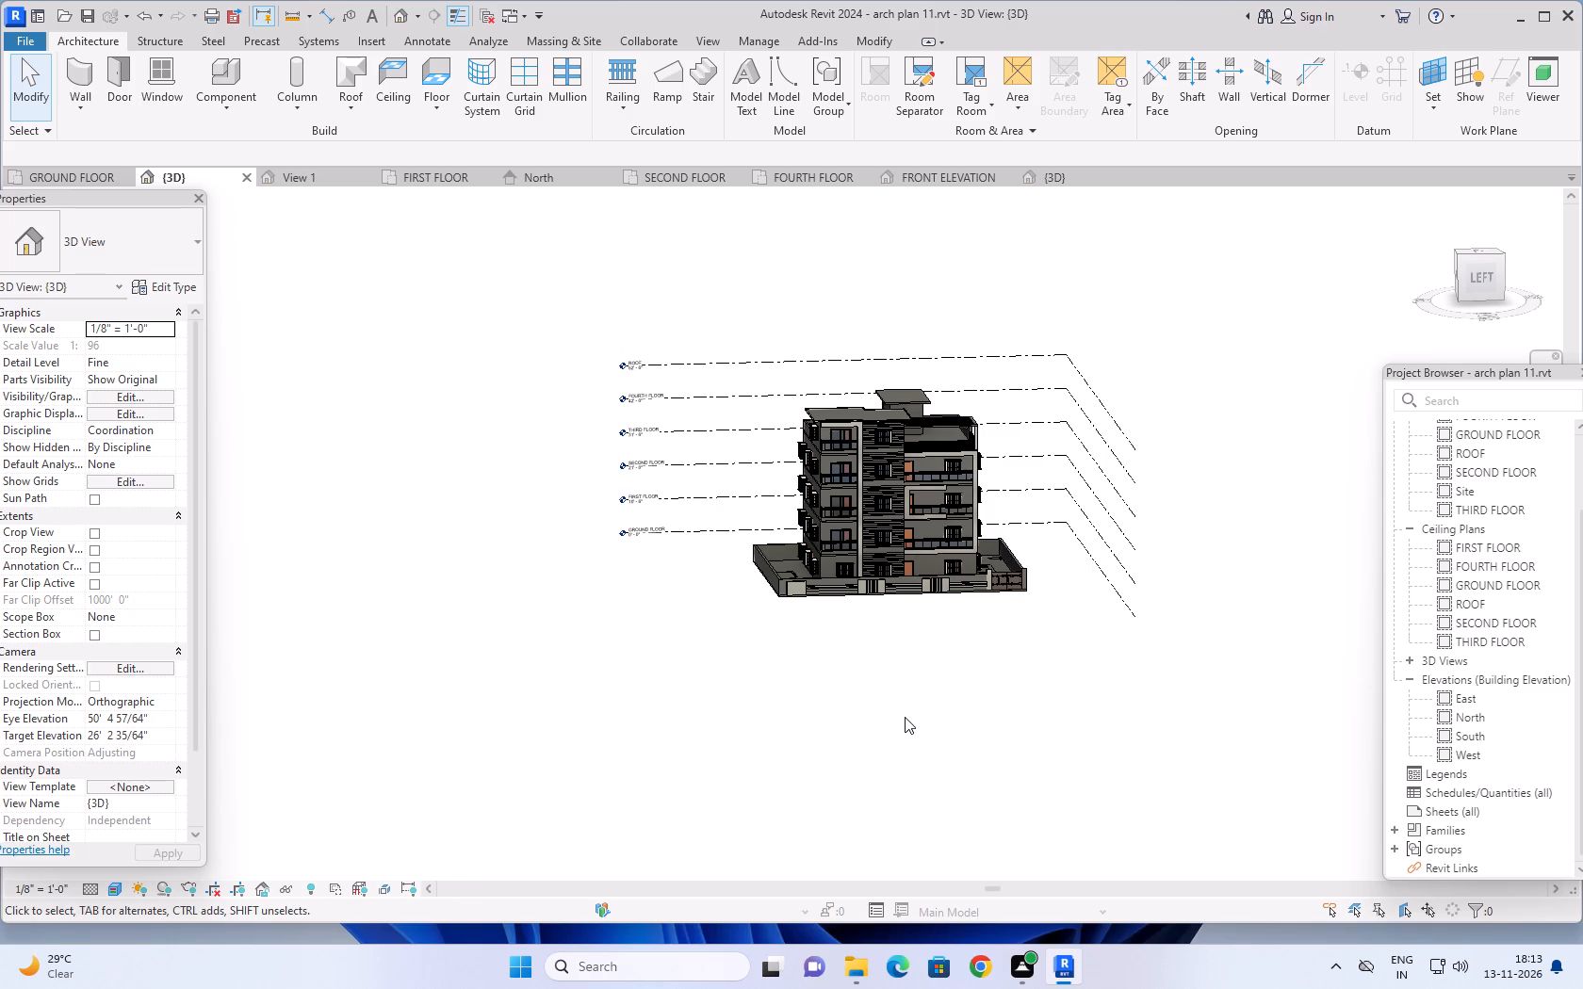
{"action": "scroll", "coordinate": [904, 717], "scroll_direction": "down", "scroll_amount": 1}
{"action": "middle_click_drag", "start_coordinate": [943, 681], "coordinate": [938, 704]}
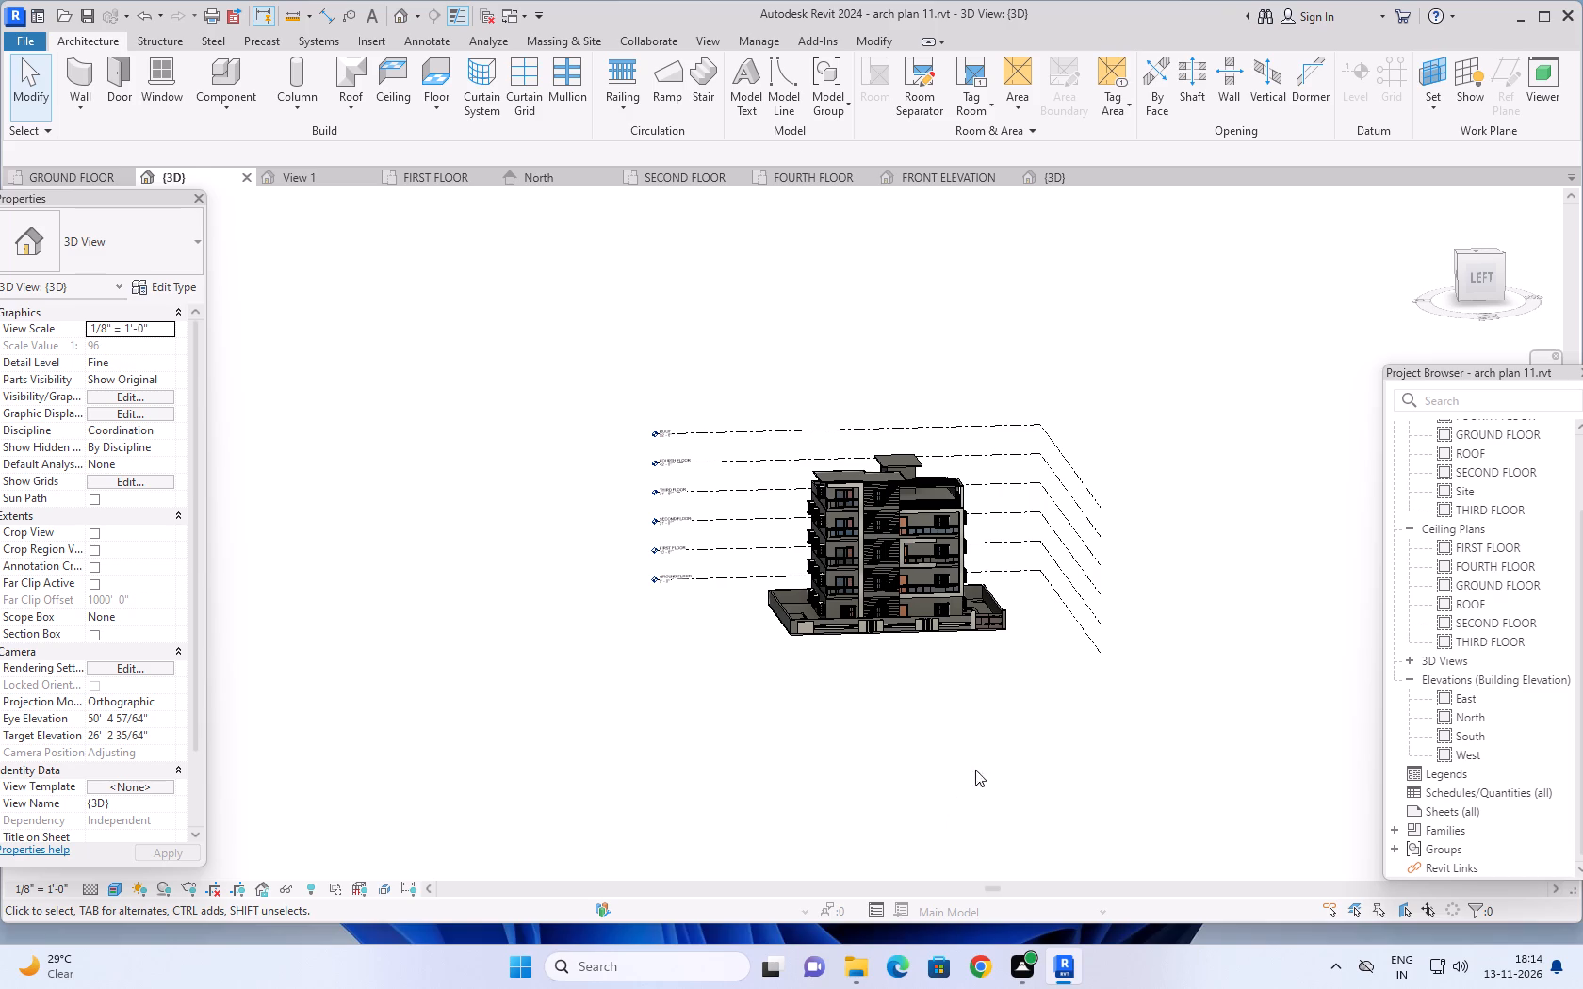
{"action": "scroll", "coordinate": [993, 748], "scroll_direction": "down", "scroll_amount": 2}
{"action": "middle_click_drag", "start_coordinate": [1037, 731], "coordinate": [939, 728]}
{"action": "scroll", "coordinate": [919, 726], "scroll_direction": "up", "scroll_amount": 2}
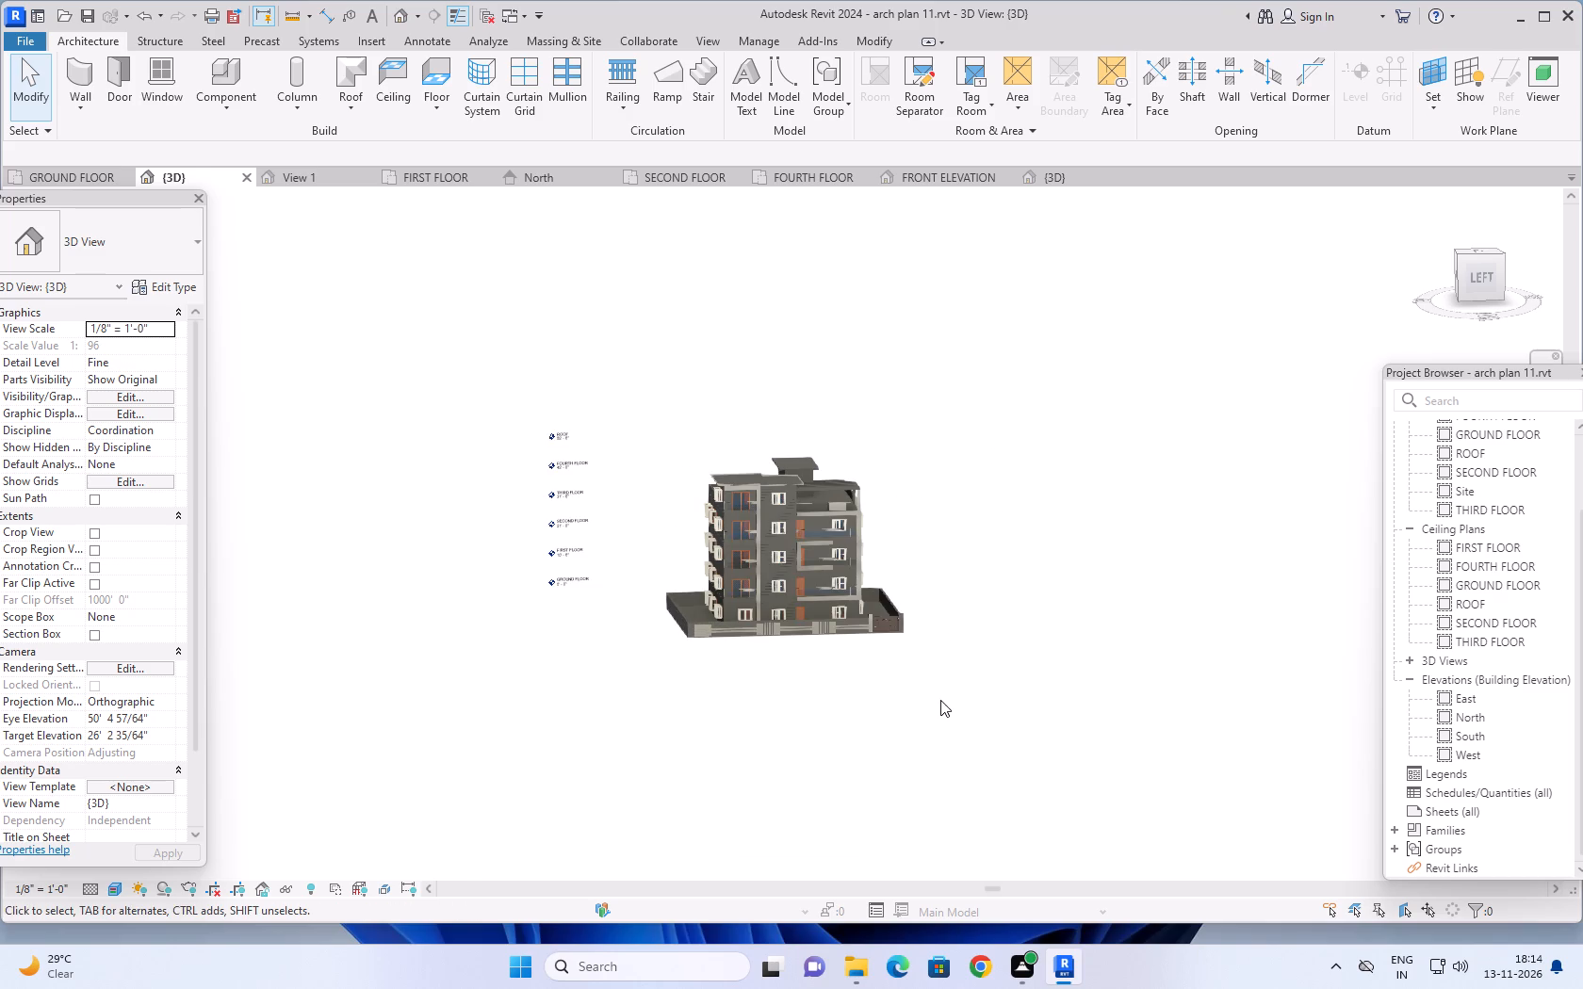
{"action": "middle_click_drag", "start_coordinate": [940, 700], "coordinate": [932, 749]}
{"action": "scroll", "coordinate": [798, 720], "scroll_direction": "up", "scroll_amount": 3}
{"action": "middle_click_drag", "start_coordinate": [807, 708], "coordinate": [852, 706]}
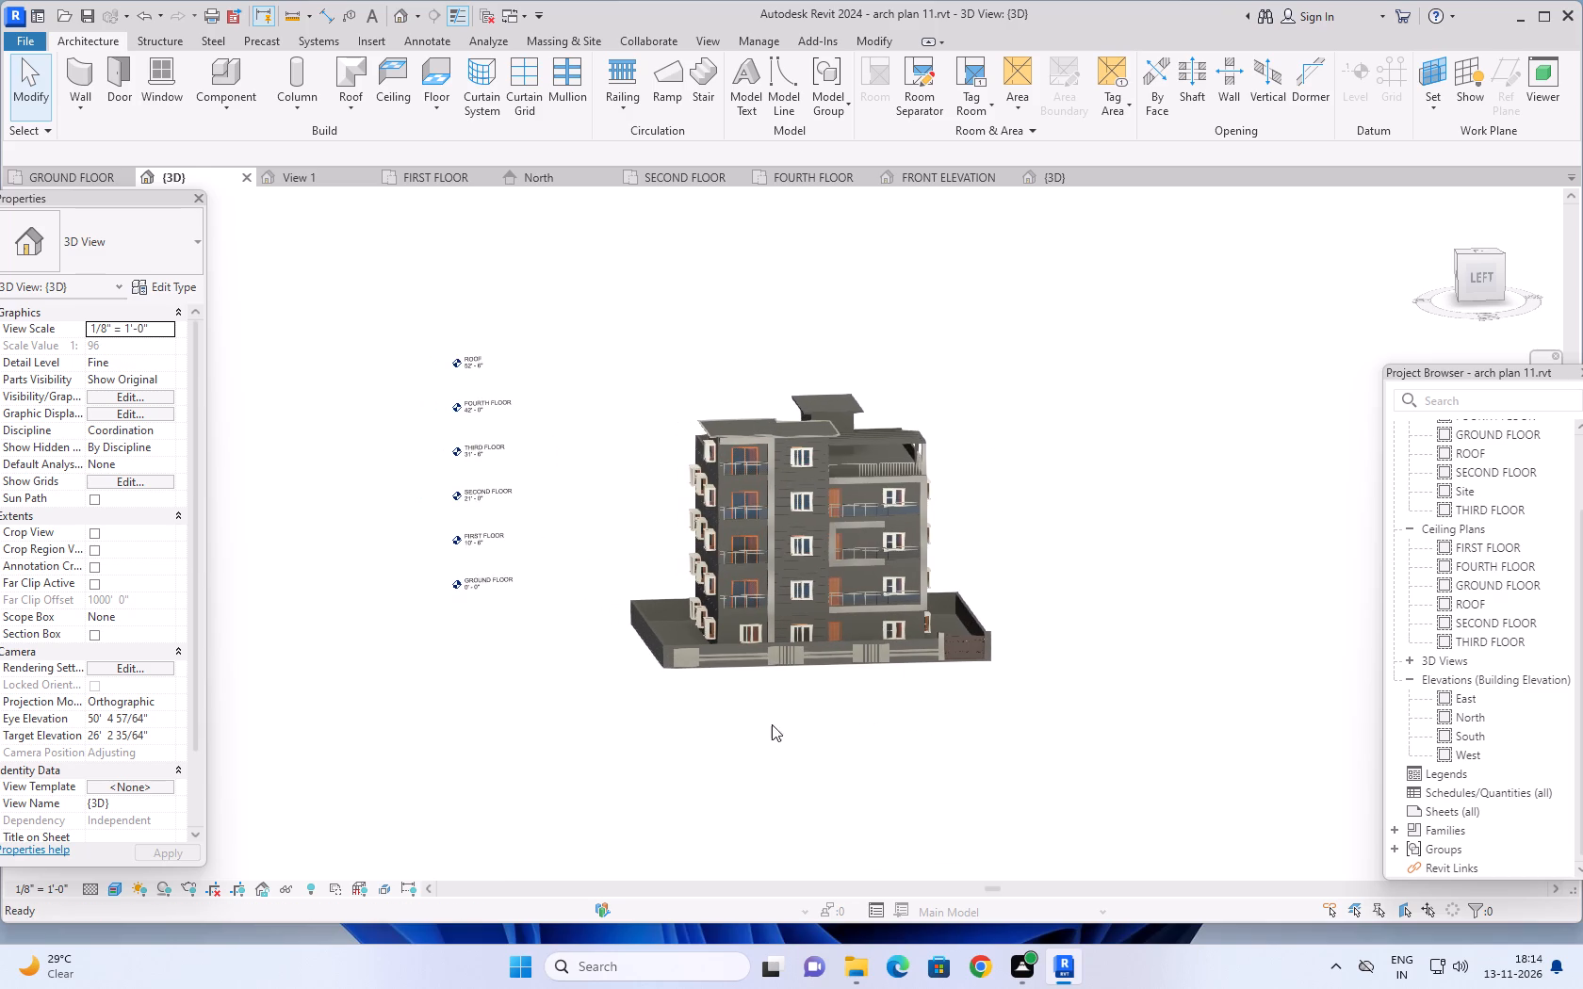
{"action": "middle_click_drag", "start_coordinate": [752, 724], "coordinate": [889, 760], "text": "shift"}
{"action": "scroll", "coordinate": [800, 762], "scroll_direction": "up", "scroll_amount": 4}
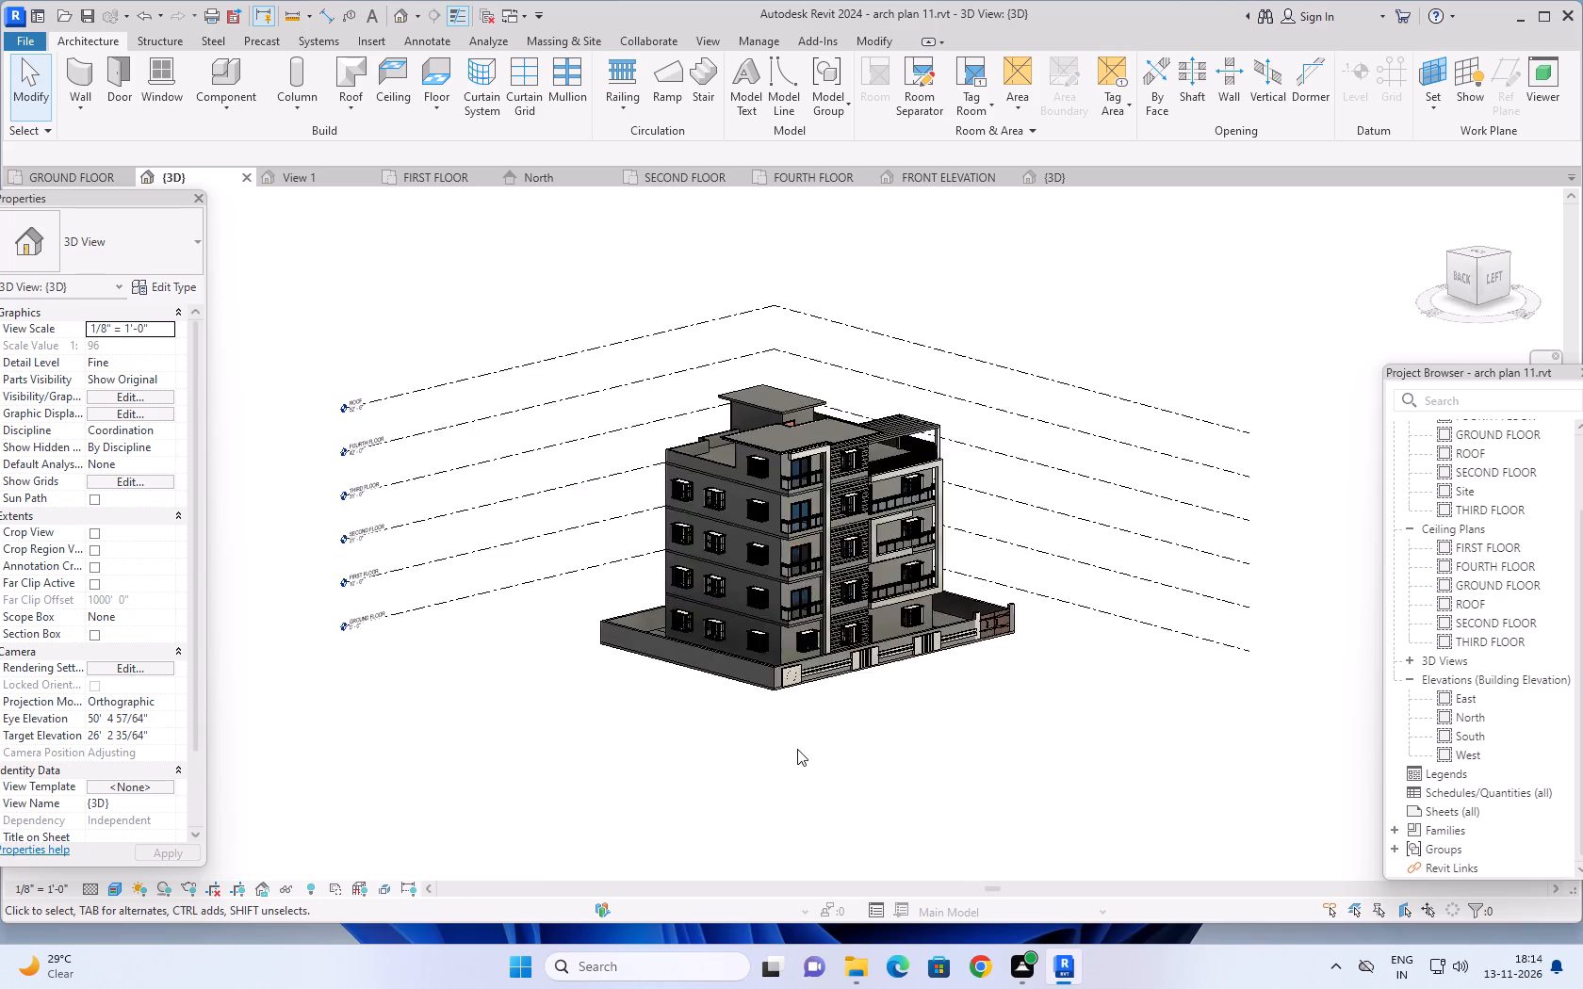
{"action": "middle_click_drag", "start_coordinate": [881, 690], "coordinate": [866, 766], "text": "shift"}
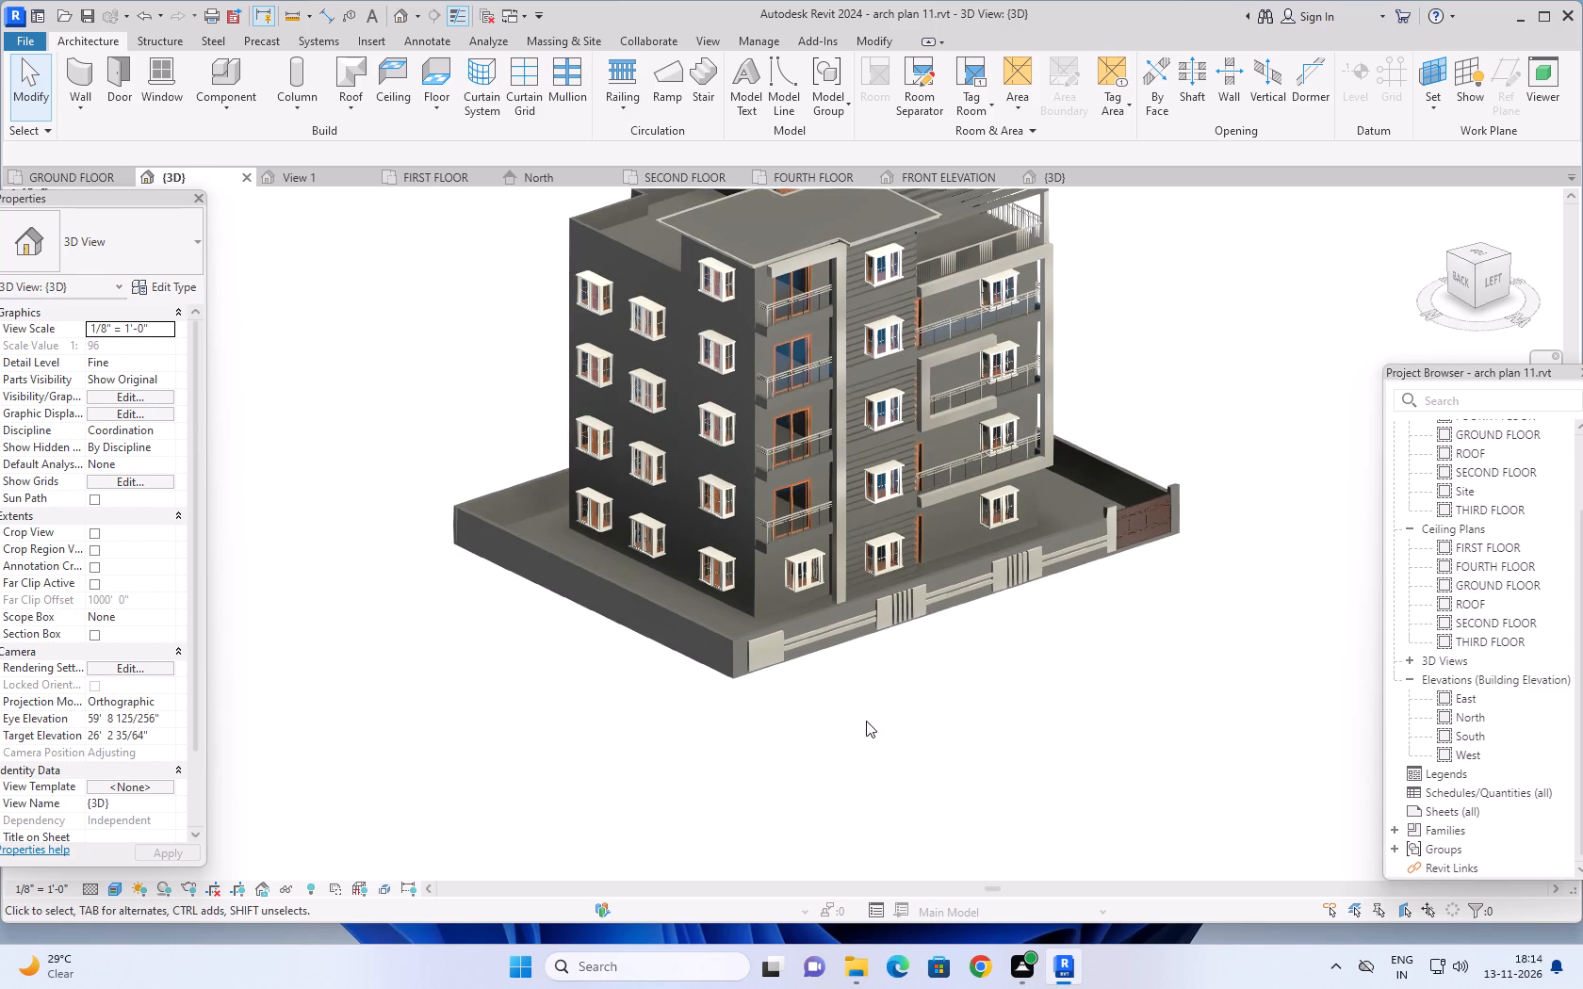
{"action": "scroll", "coordinate": [865, 712], "scroll_direction": "up", "scroll_amount": 1}
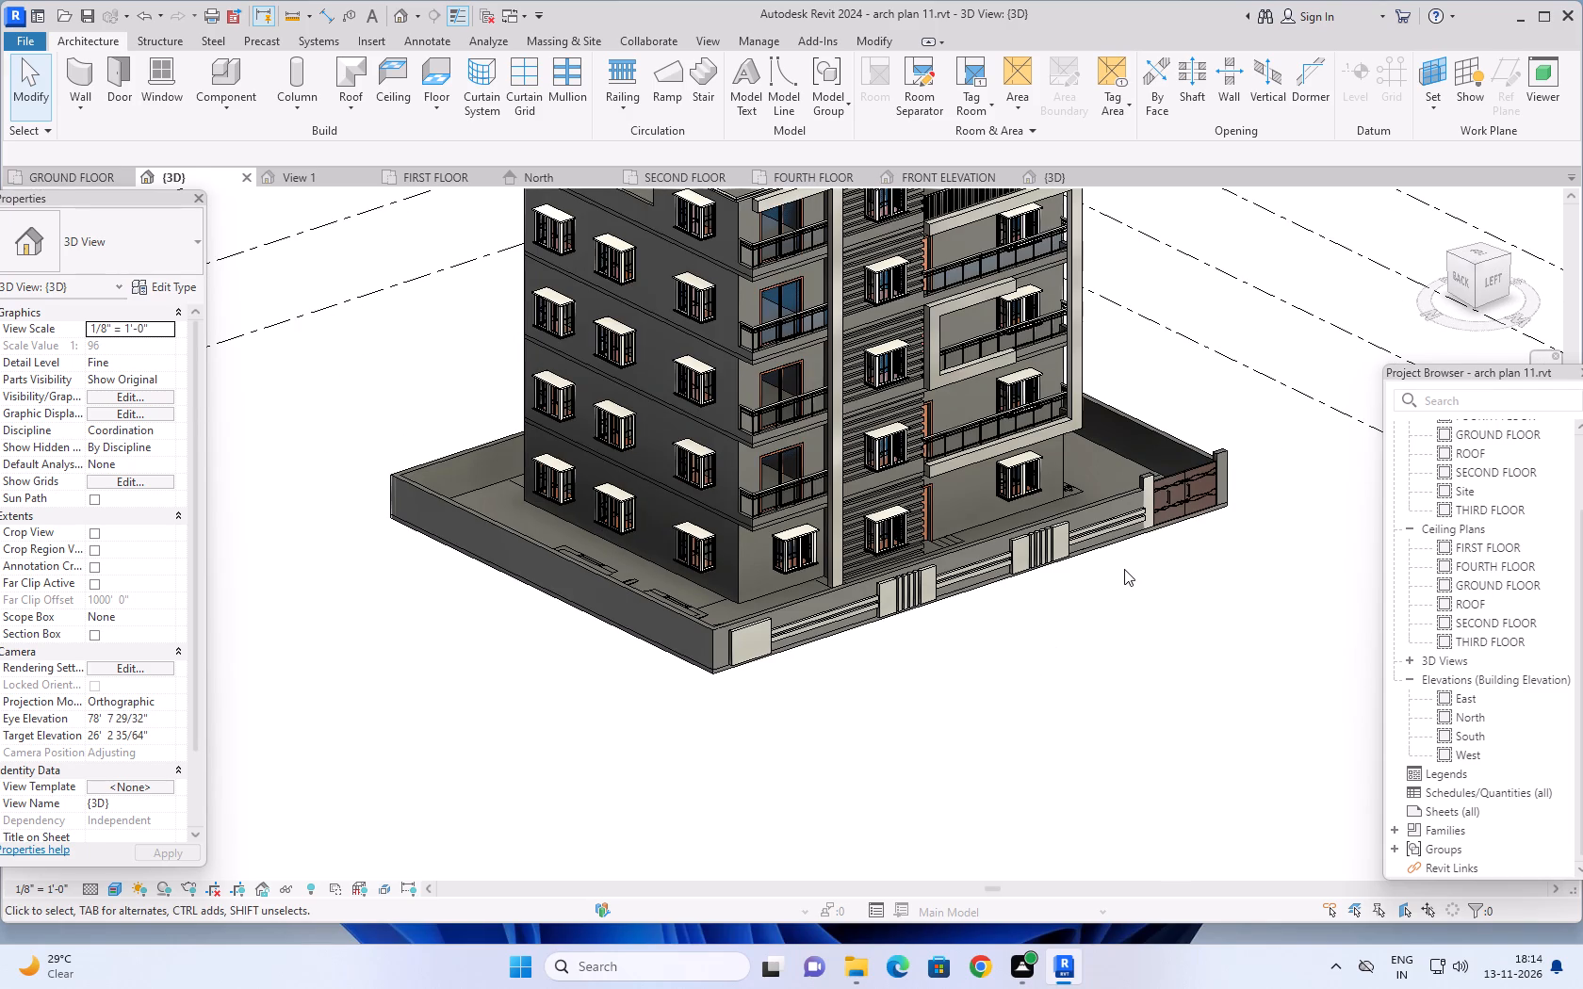
{"action": "scroll", "coordinate": [1124, 569], "scroll_direction": "down", "scroll_amount": 1}
{"action": "middle_click_drag", "start_coordinate": [1131, 591], "coordinate": [1127, 689]}
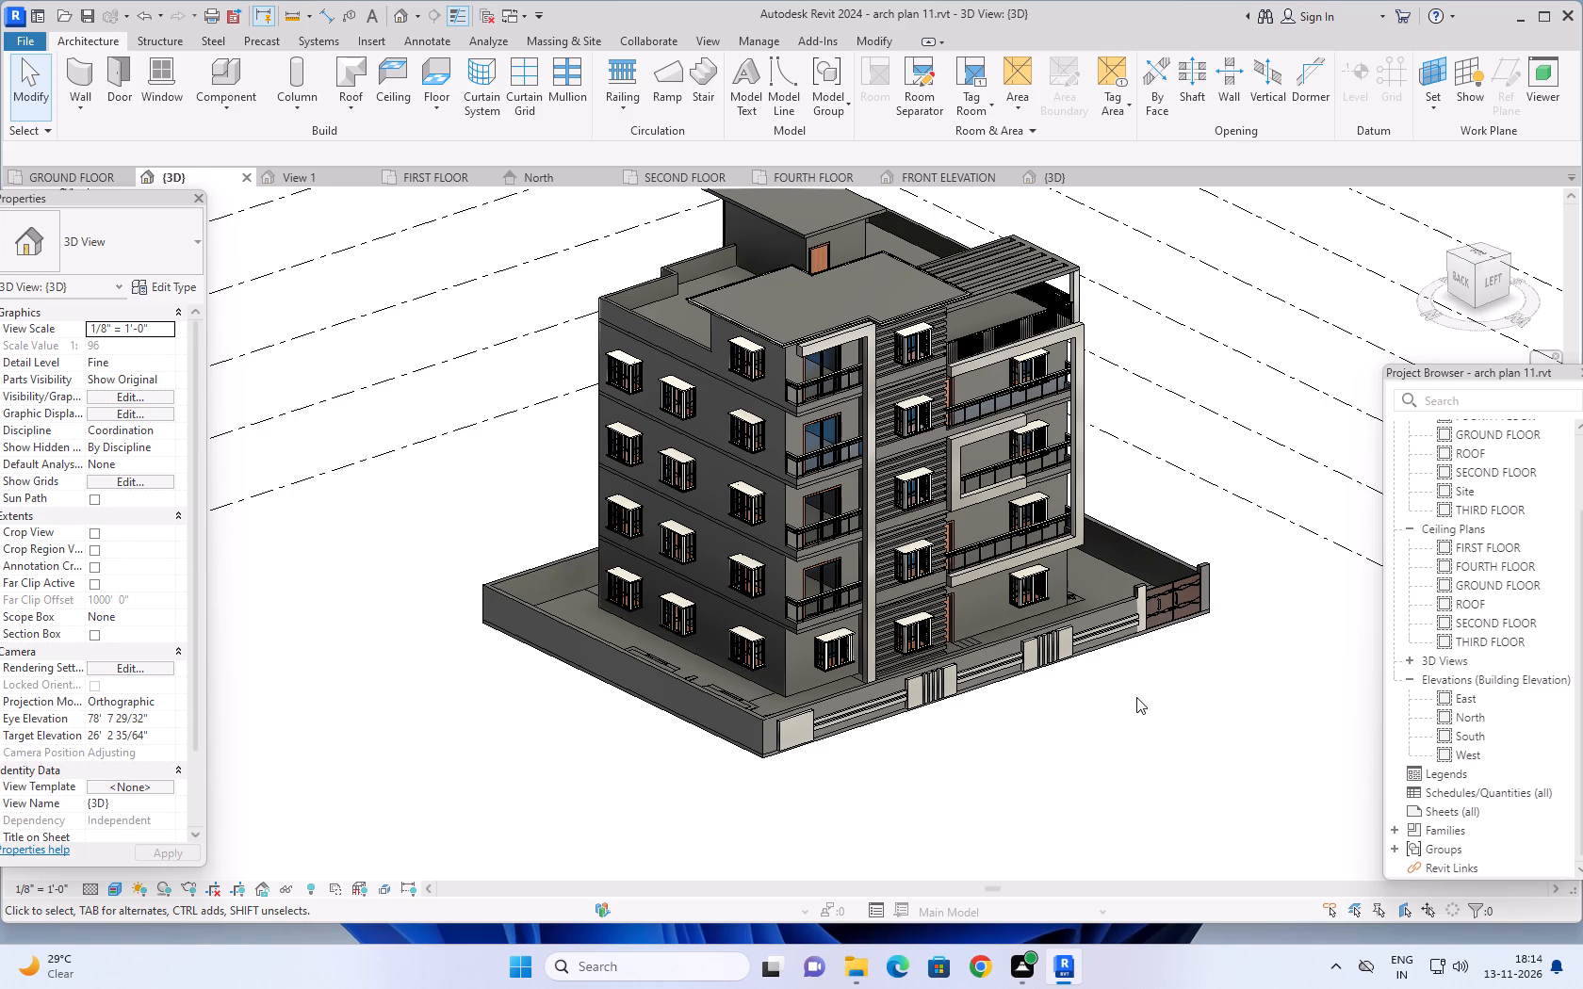
{"action": "scroll", "coordinate": [1134, 705], "scroll_direction": "down", "scroll_amount": 1}
{"action": "middle_click_drag", "start_coordinate": [1133, 729], "coordinate": [1097, 709]}
{"action": "scroll", "coordinate": [1033, 735], "scroll_direction": "up", "scroll_amount": 2}
{"action": "middle_click_drag", "start_coordinate": [1060, 689], "coordinate": [1092, 698]}
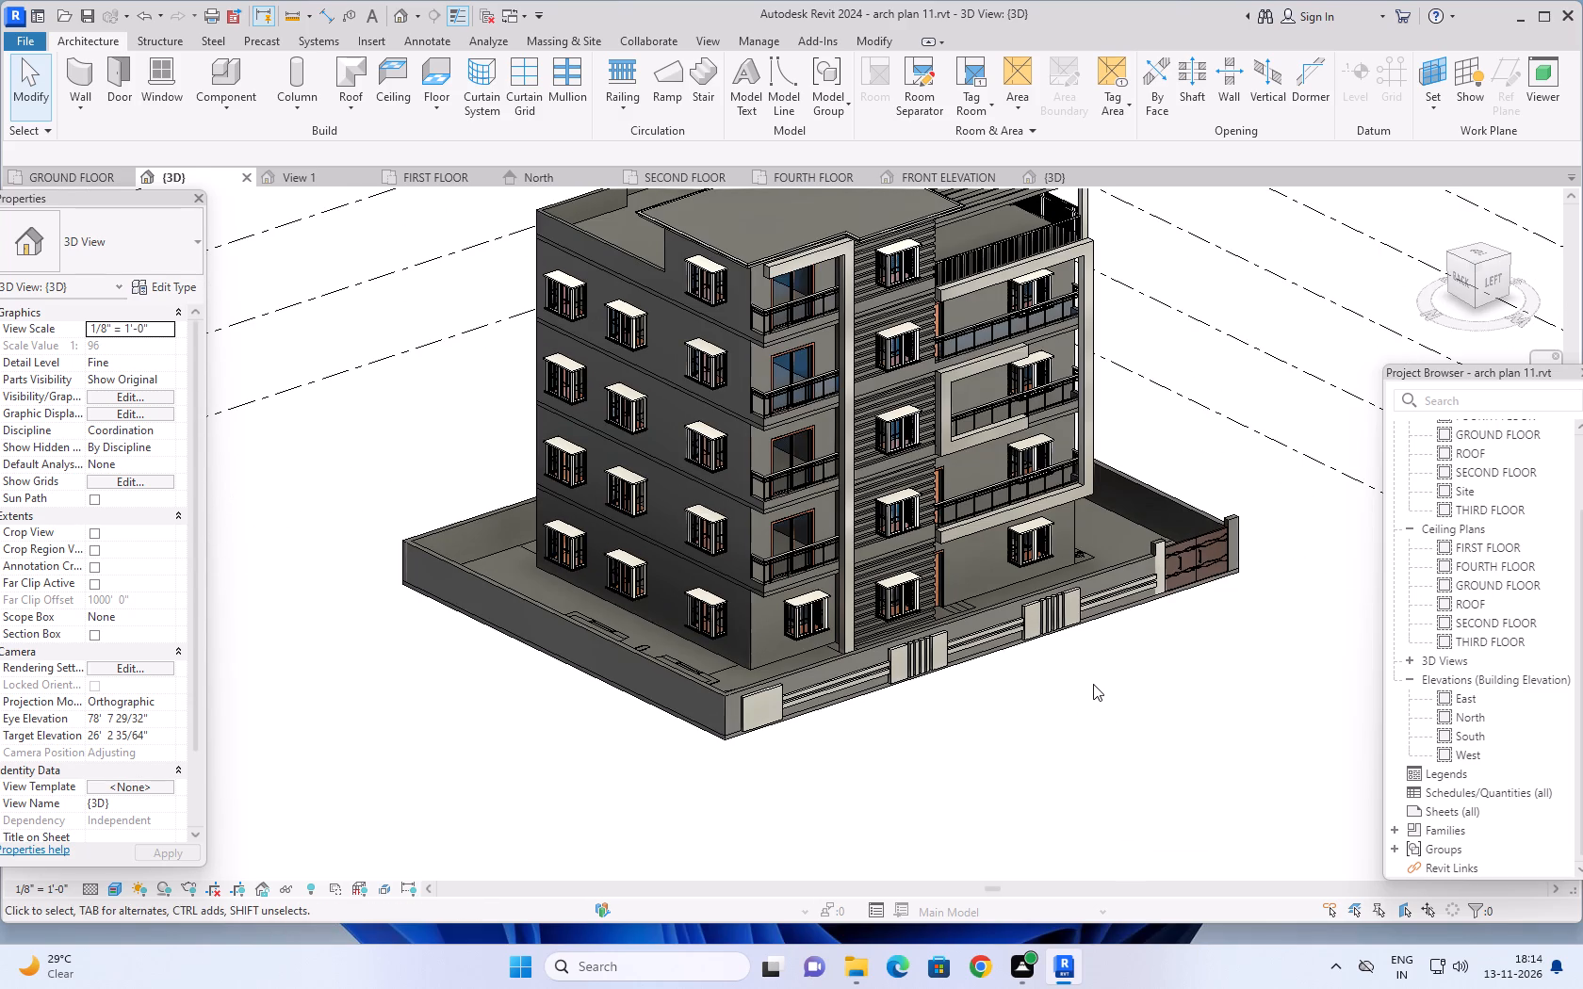
{"action": "middle_click_drag", "start_coordinate": [1015, 685], "coordinate": [1058, 709]}
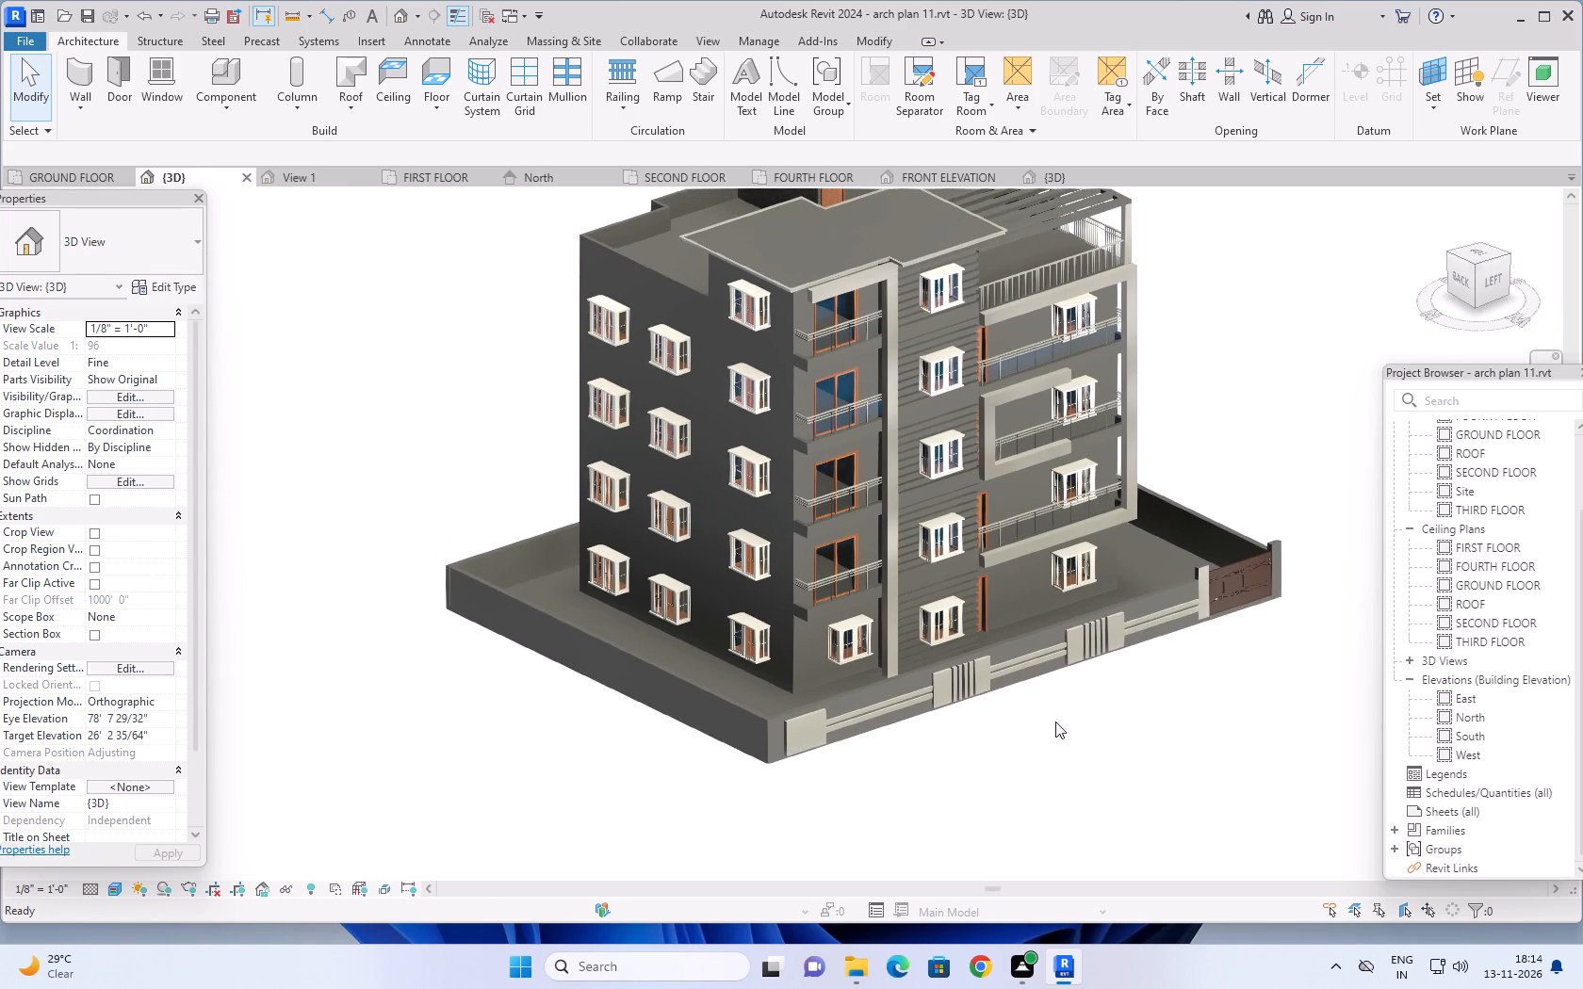
{"action": "scroll", "coordinate": [872, 763], "scroll_direction": "up", "scroll_amount": 1}
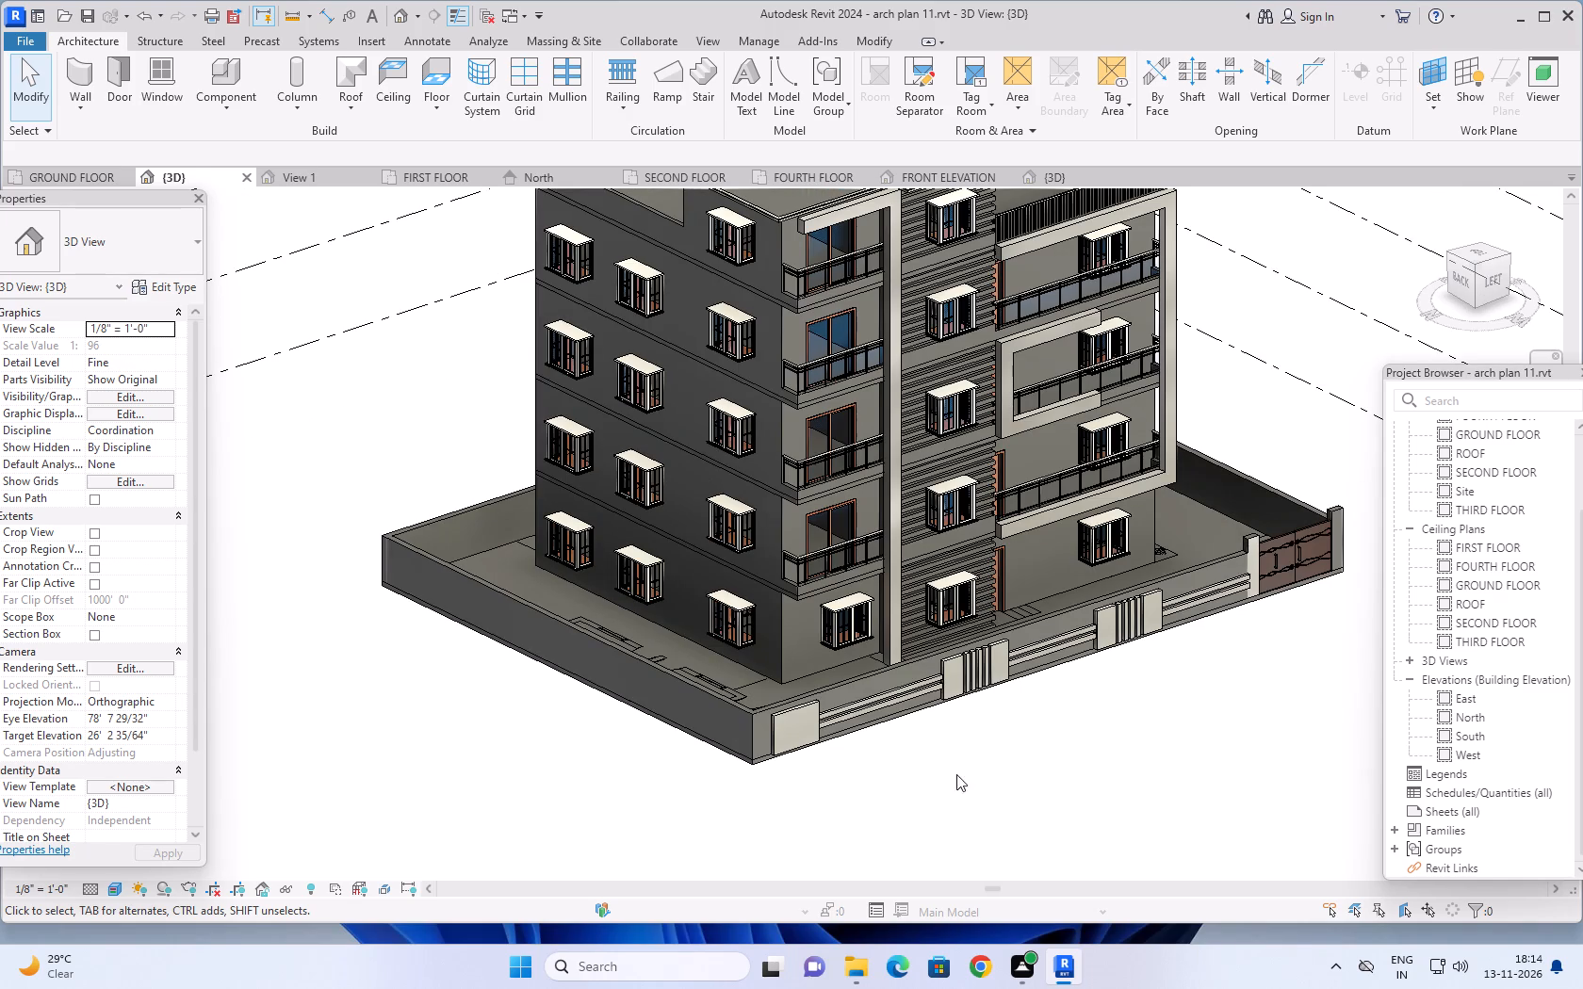
{"action": "middle_click_drag", "start_coordinate": [1008, 762], "coordinate": [990, 828]}
{"action": "scroll", "coordinate": [1078, 805], "scroll_direction": "down", "scroll_amount": 2}
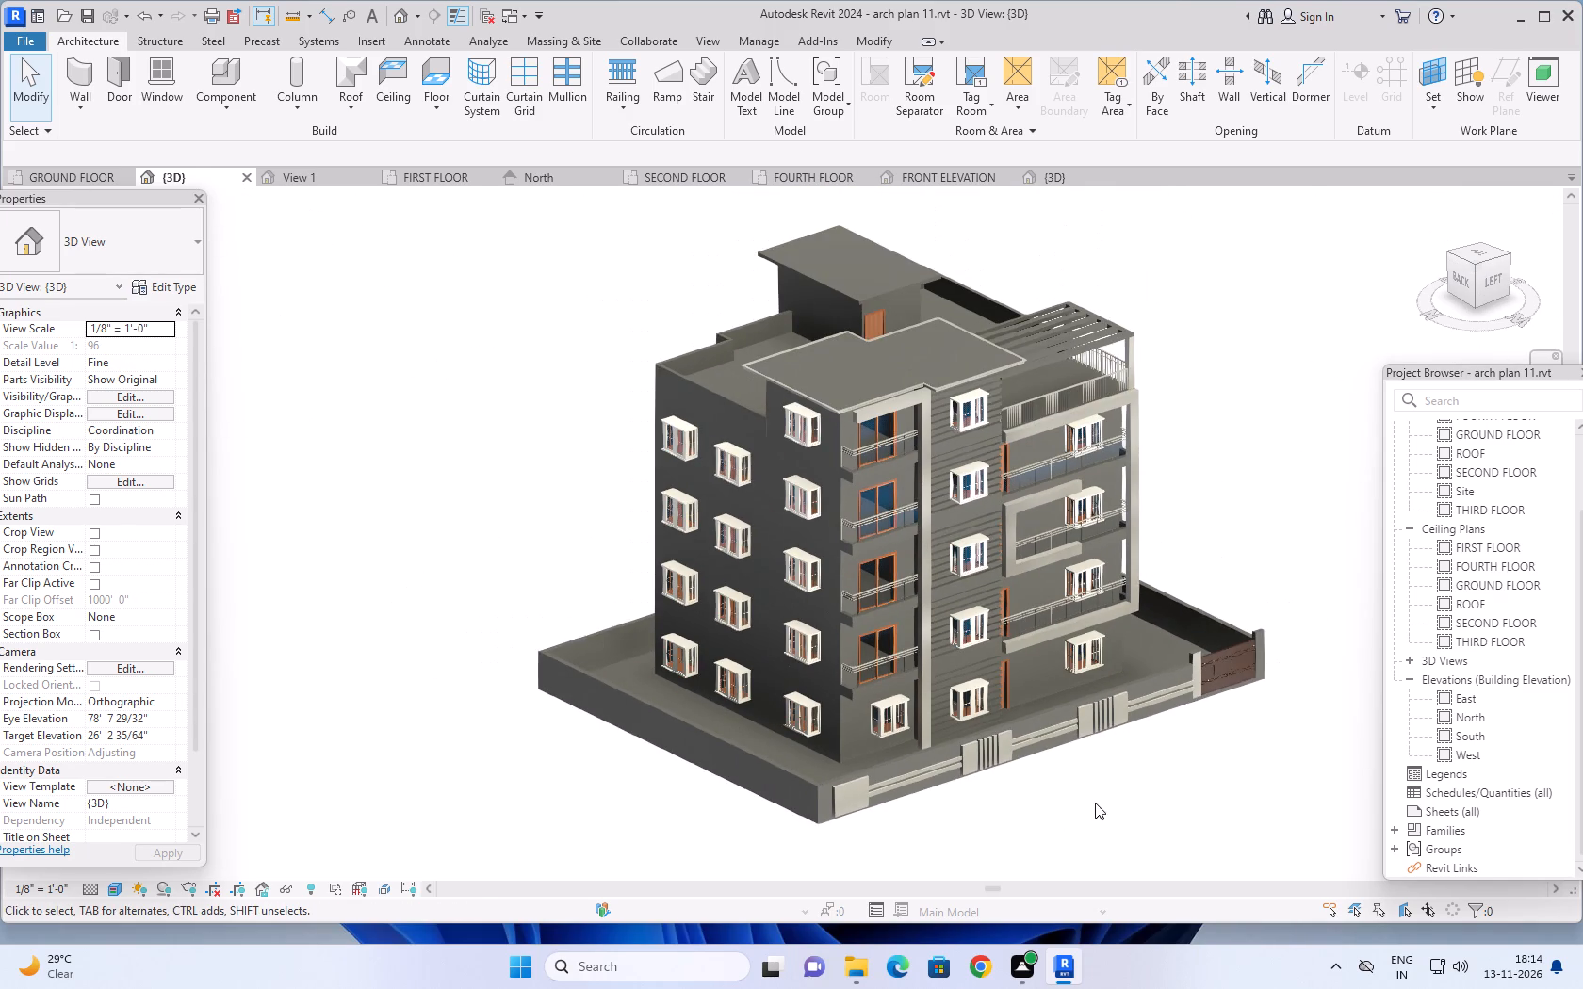
{"action": "middle_click_drag", "start_coordinate": [1093, 802], "coordinate": [1069, 780]}
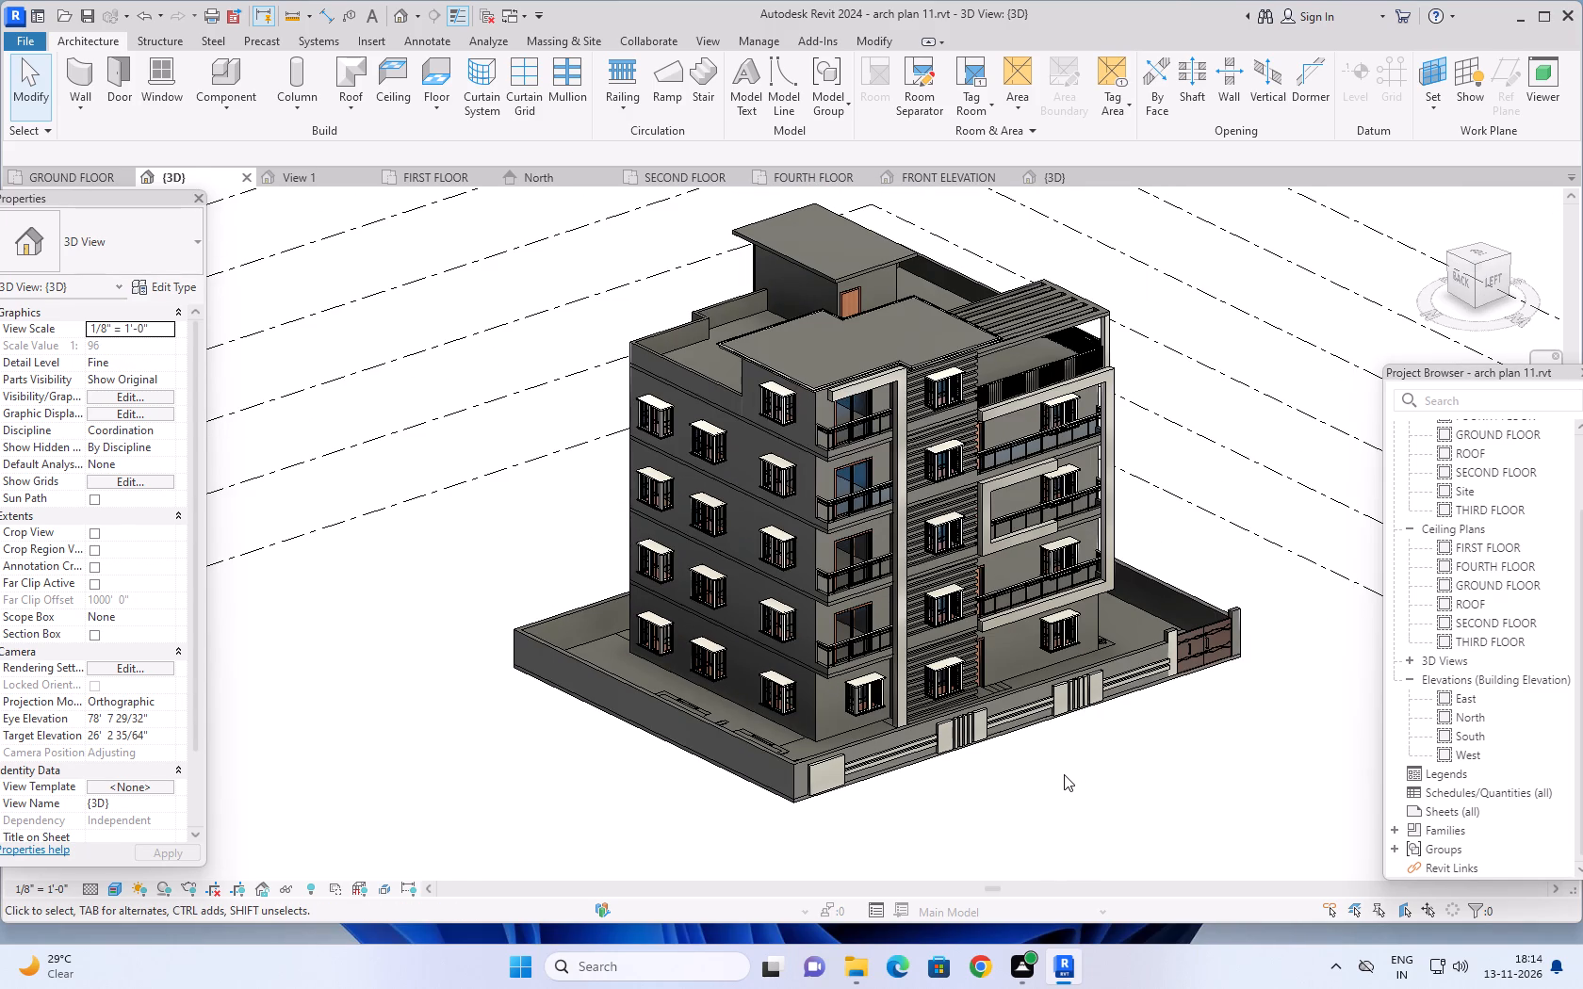
{"action": "middle_click_drag", "start_coordinate": [1291, 644], "coordinate": [1070, 750]}
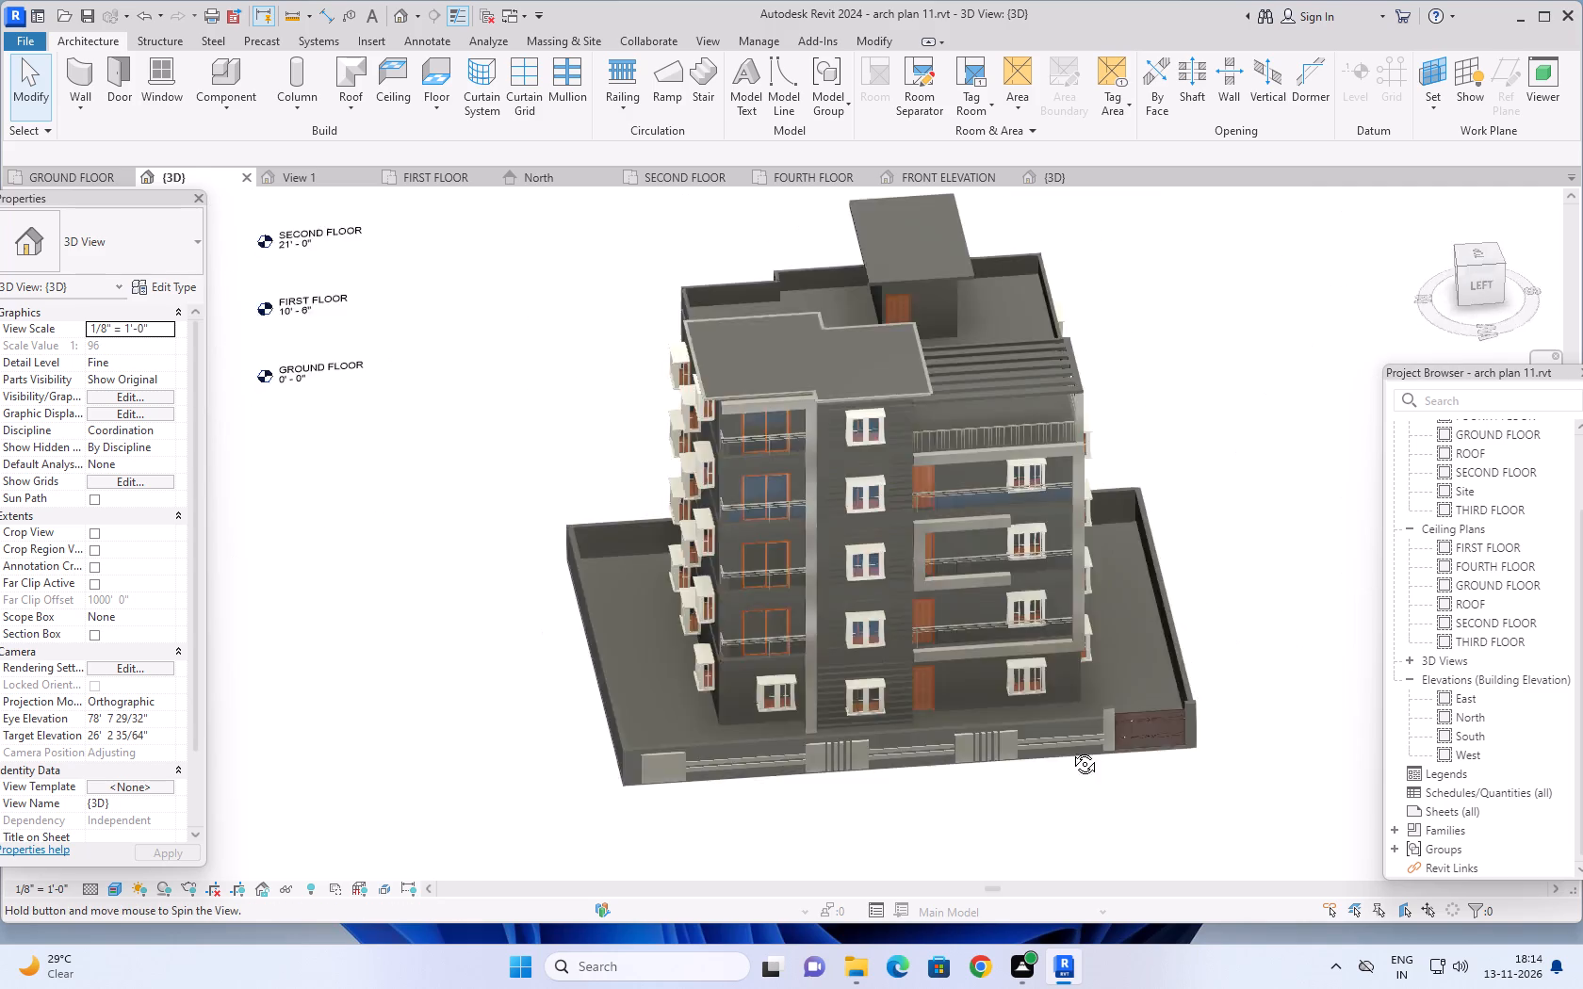
{"action": "middle_click_drag", "start_coordinate": [1070, 750], "coordinate": [1245, 685]}
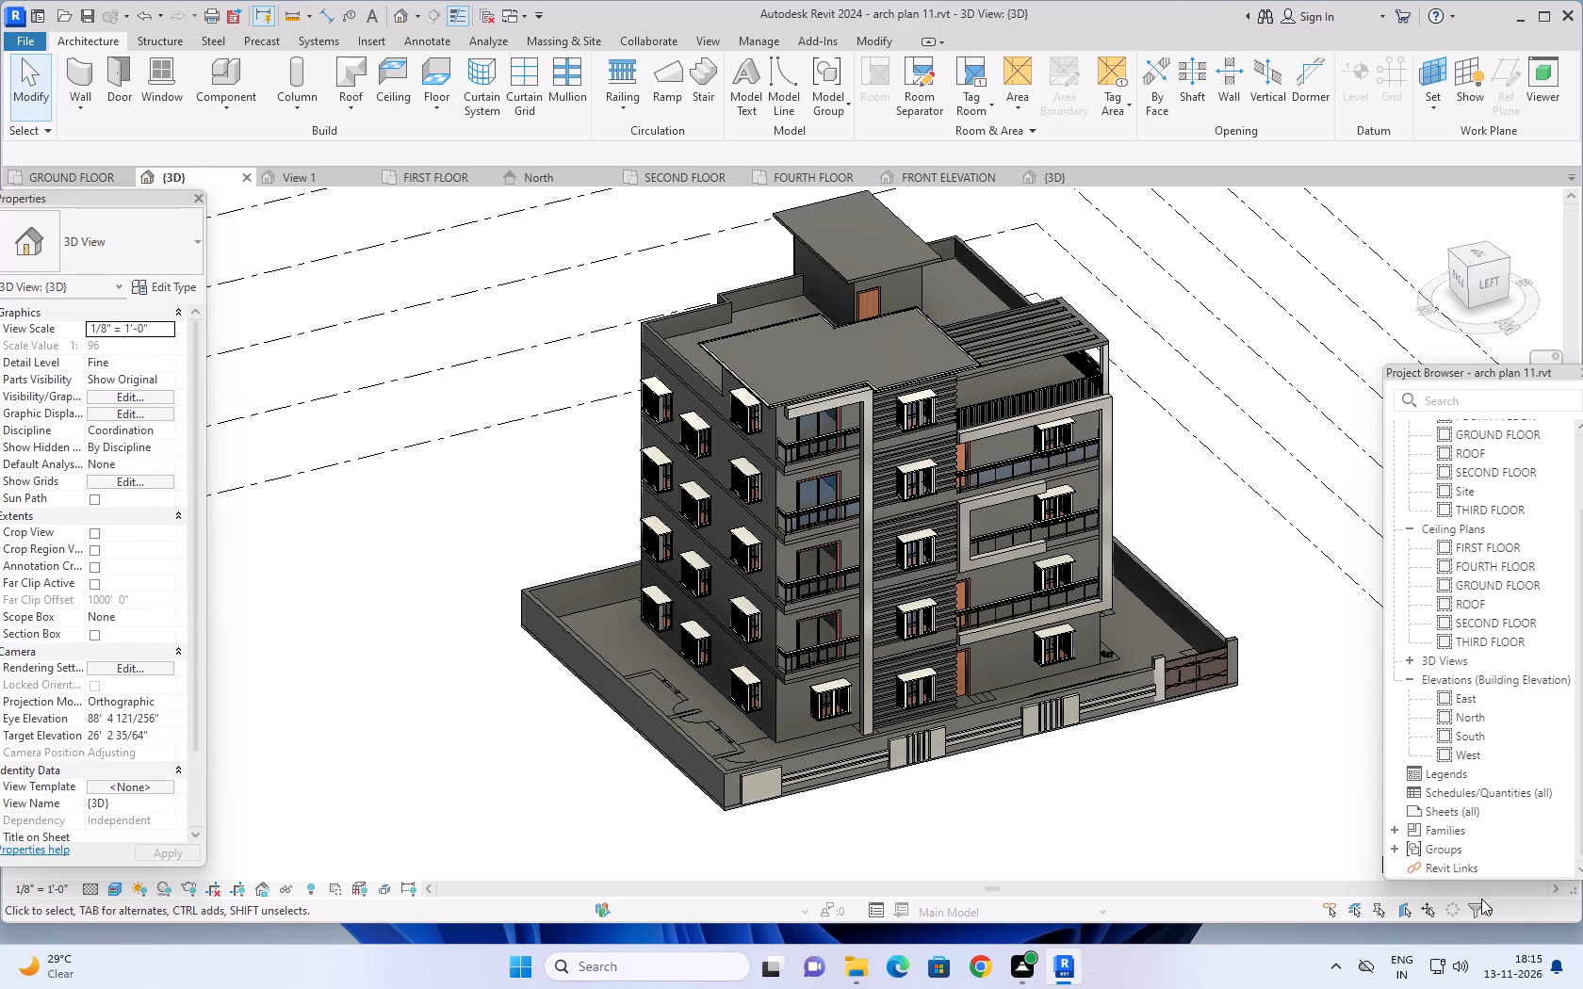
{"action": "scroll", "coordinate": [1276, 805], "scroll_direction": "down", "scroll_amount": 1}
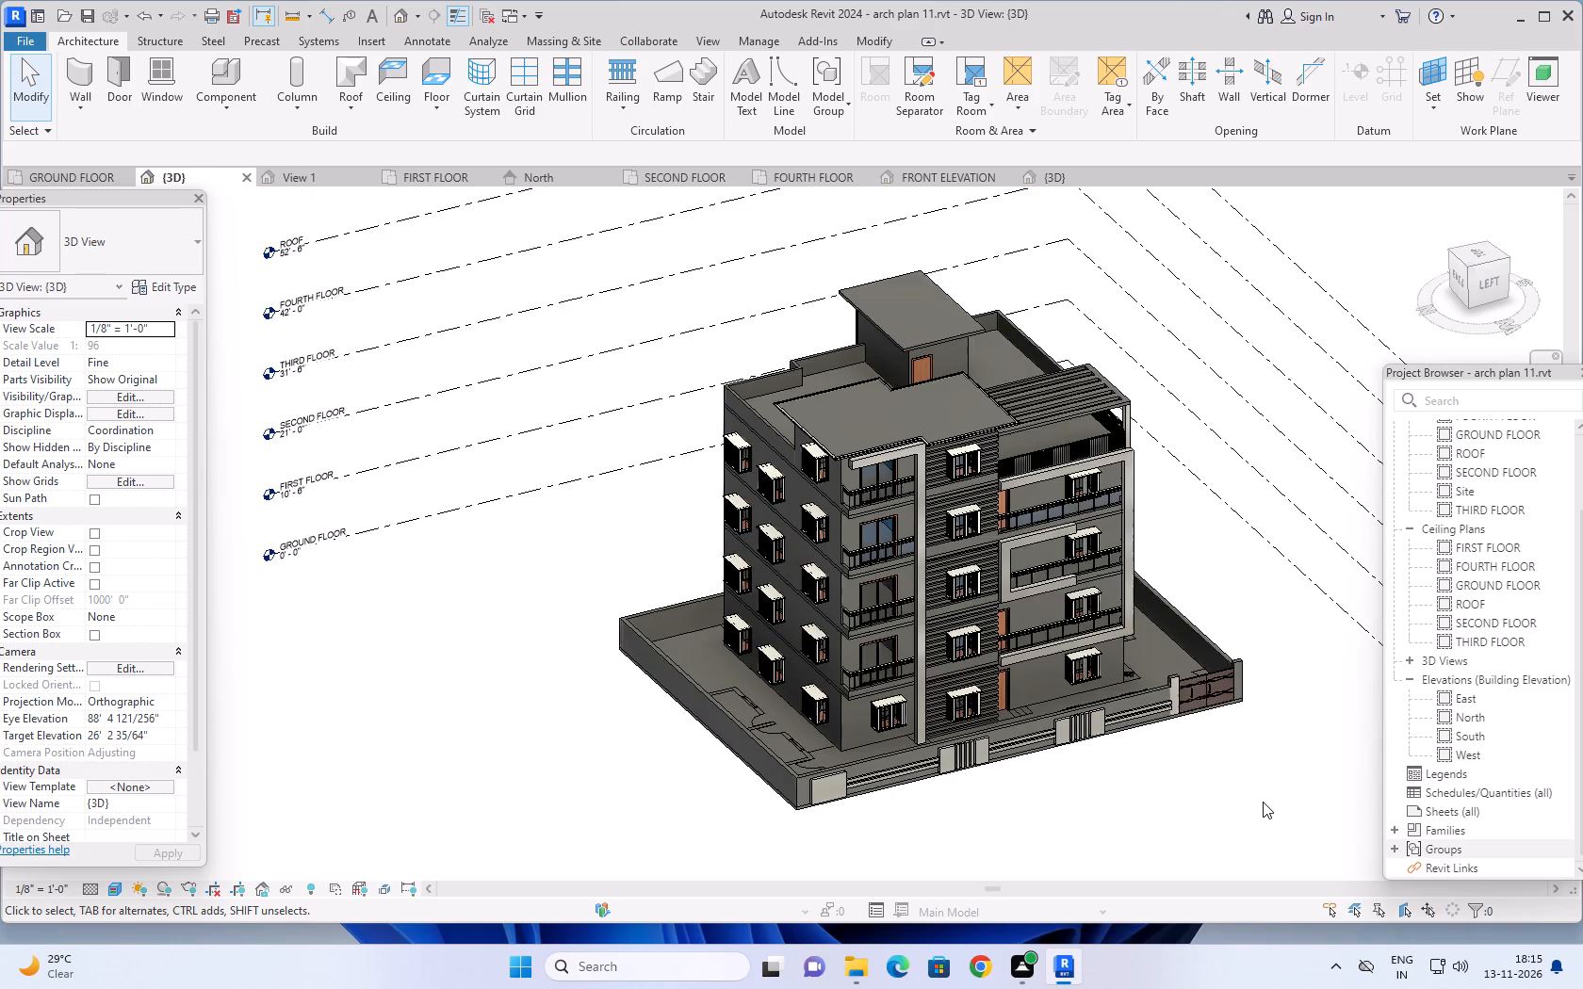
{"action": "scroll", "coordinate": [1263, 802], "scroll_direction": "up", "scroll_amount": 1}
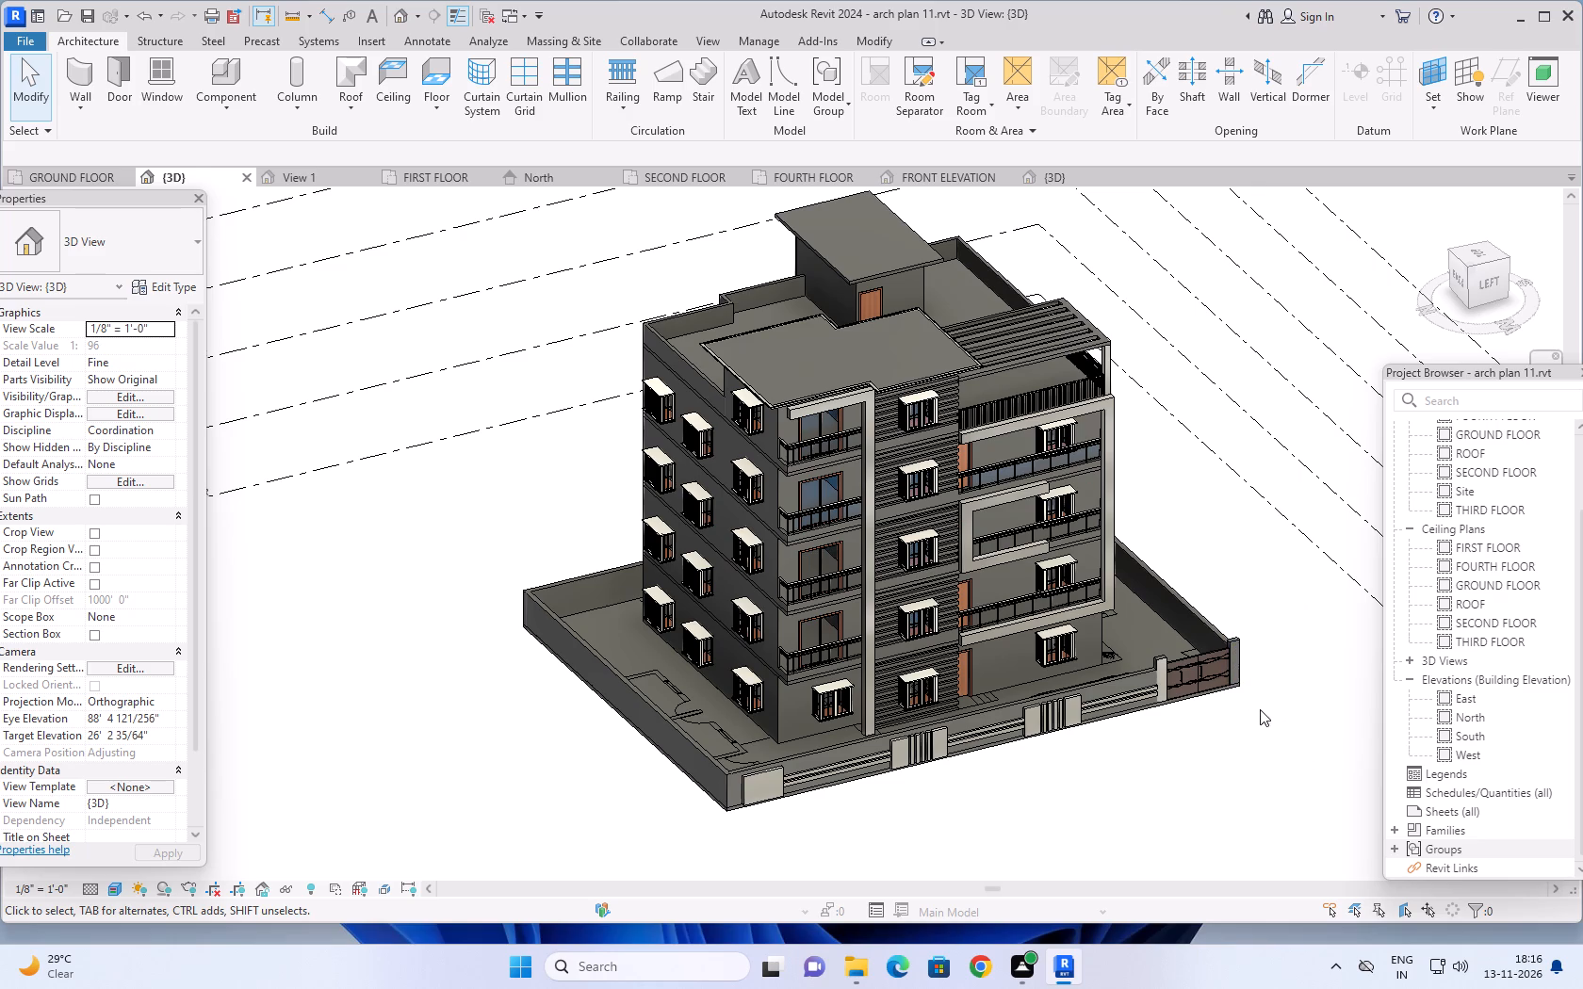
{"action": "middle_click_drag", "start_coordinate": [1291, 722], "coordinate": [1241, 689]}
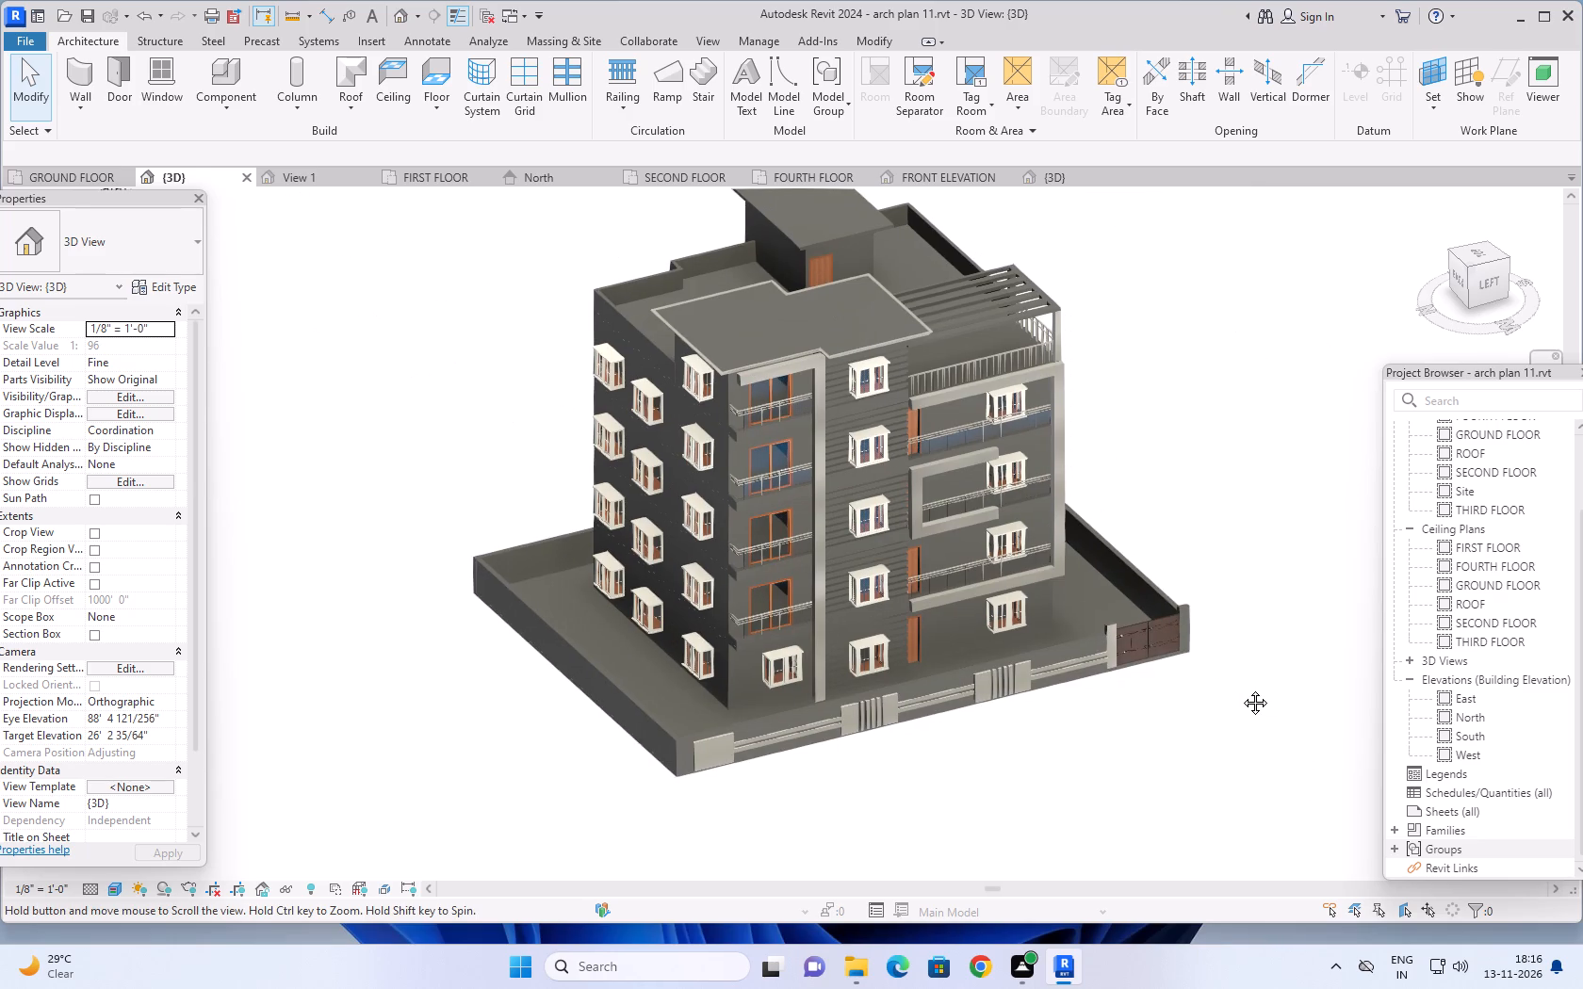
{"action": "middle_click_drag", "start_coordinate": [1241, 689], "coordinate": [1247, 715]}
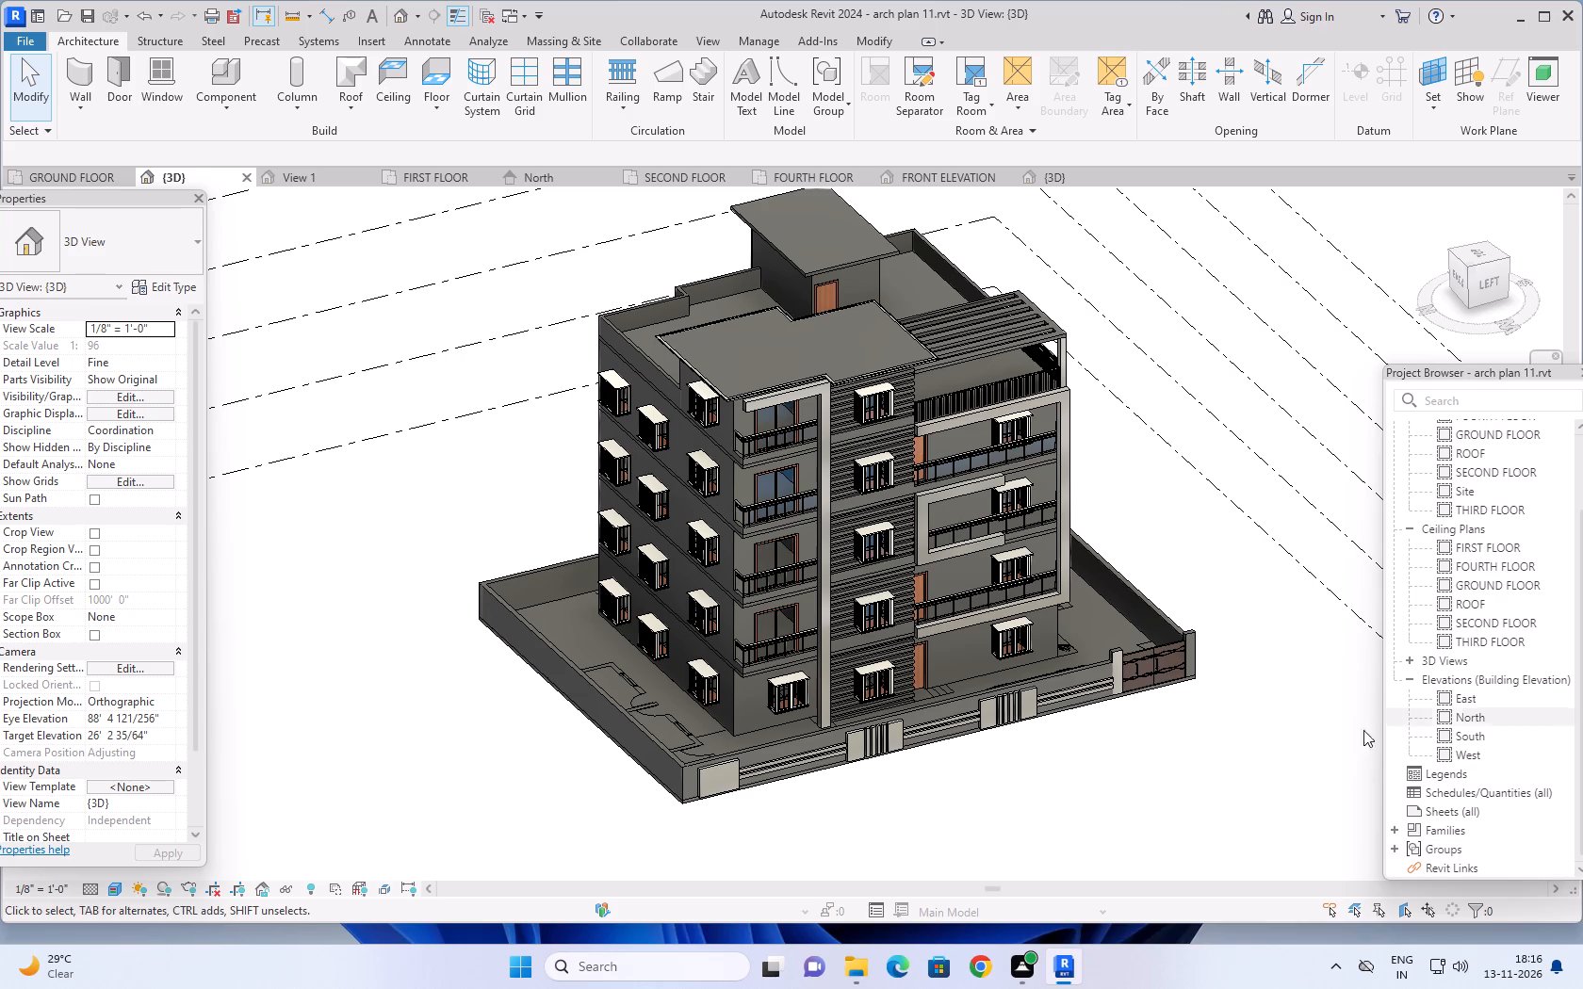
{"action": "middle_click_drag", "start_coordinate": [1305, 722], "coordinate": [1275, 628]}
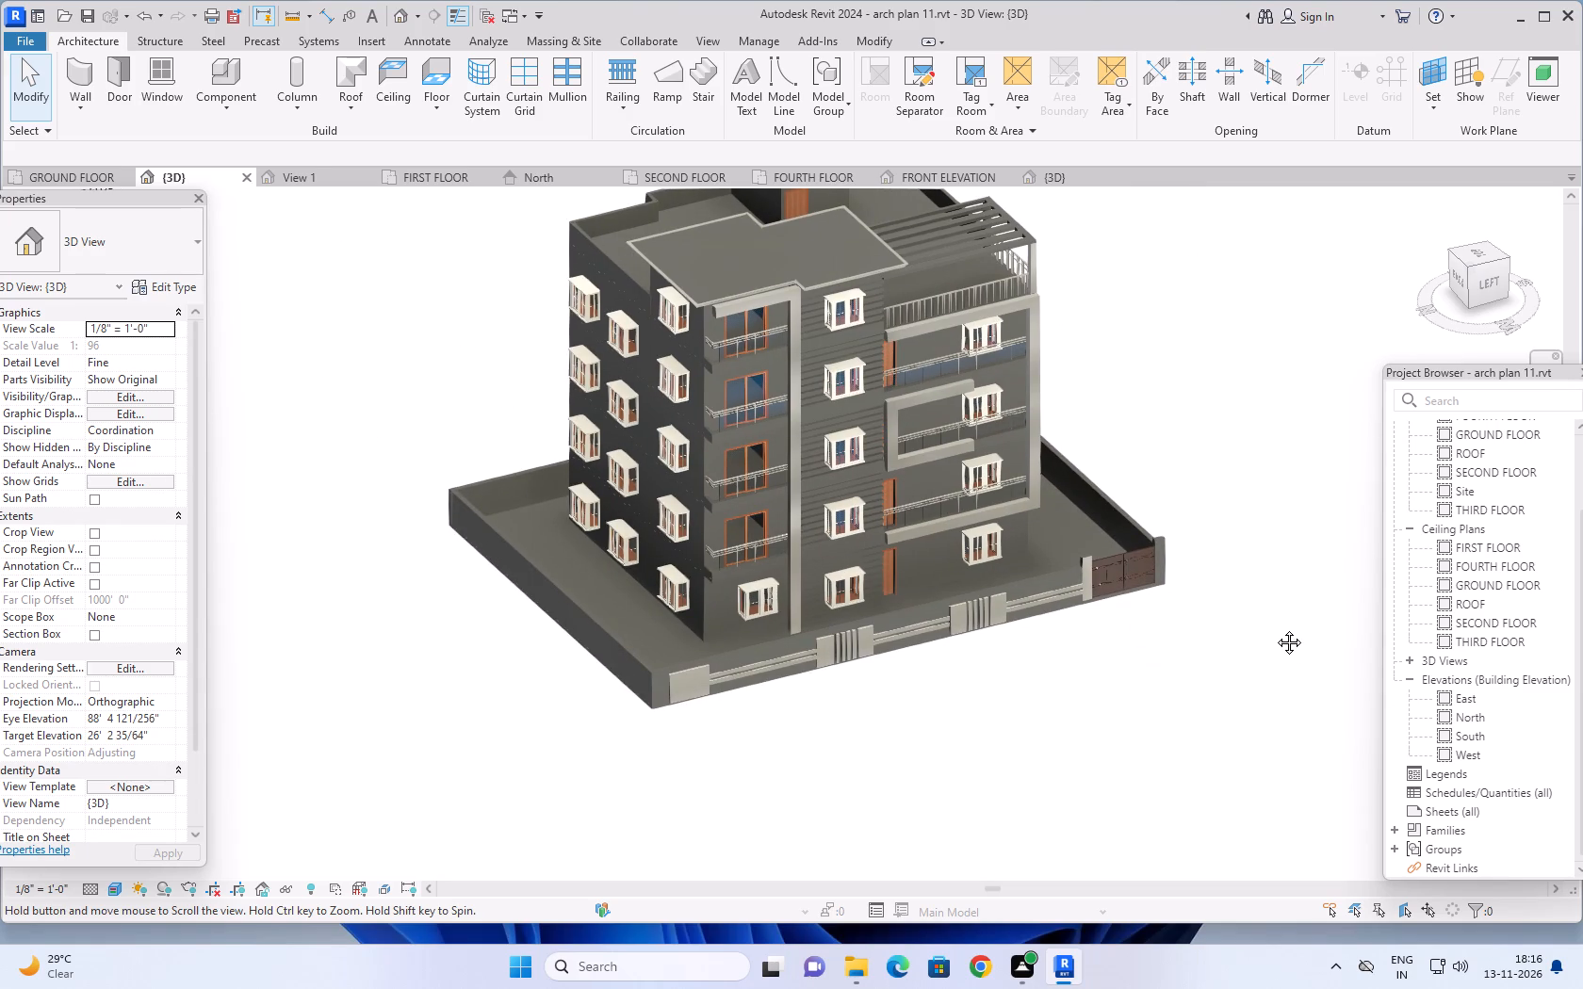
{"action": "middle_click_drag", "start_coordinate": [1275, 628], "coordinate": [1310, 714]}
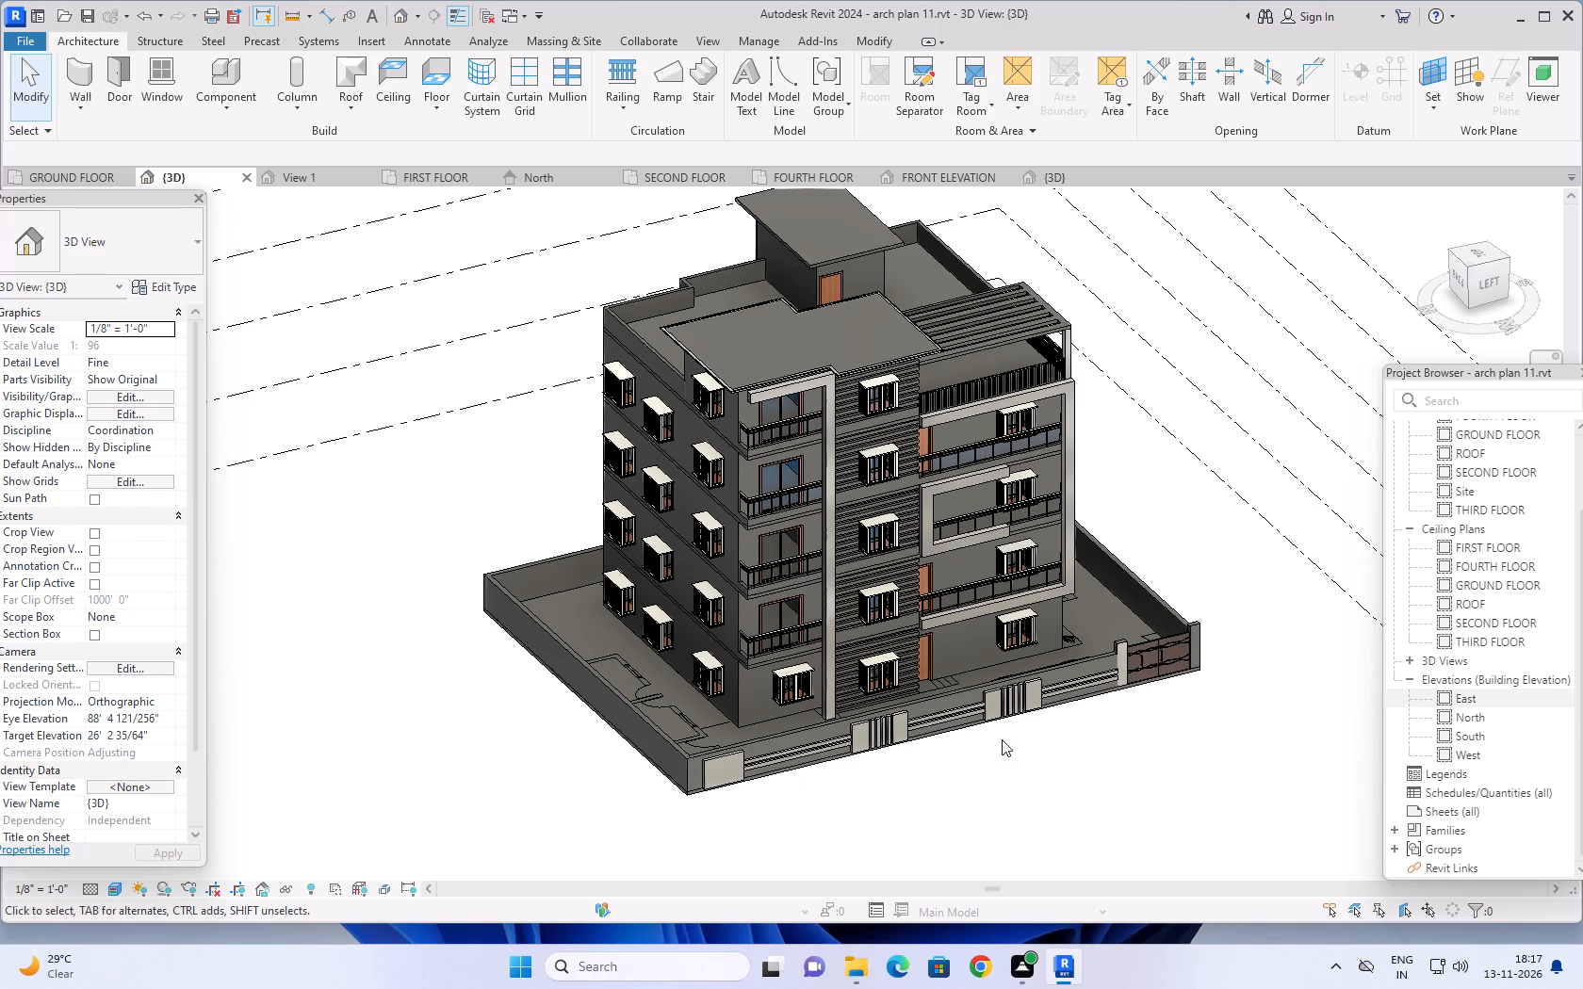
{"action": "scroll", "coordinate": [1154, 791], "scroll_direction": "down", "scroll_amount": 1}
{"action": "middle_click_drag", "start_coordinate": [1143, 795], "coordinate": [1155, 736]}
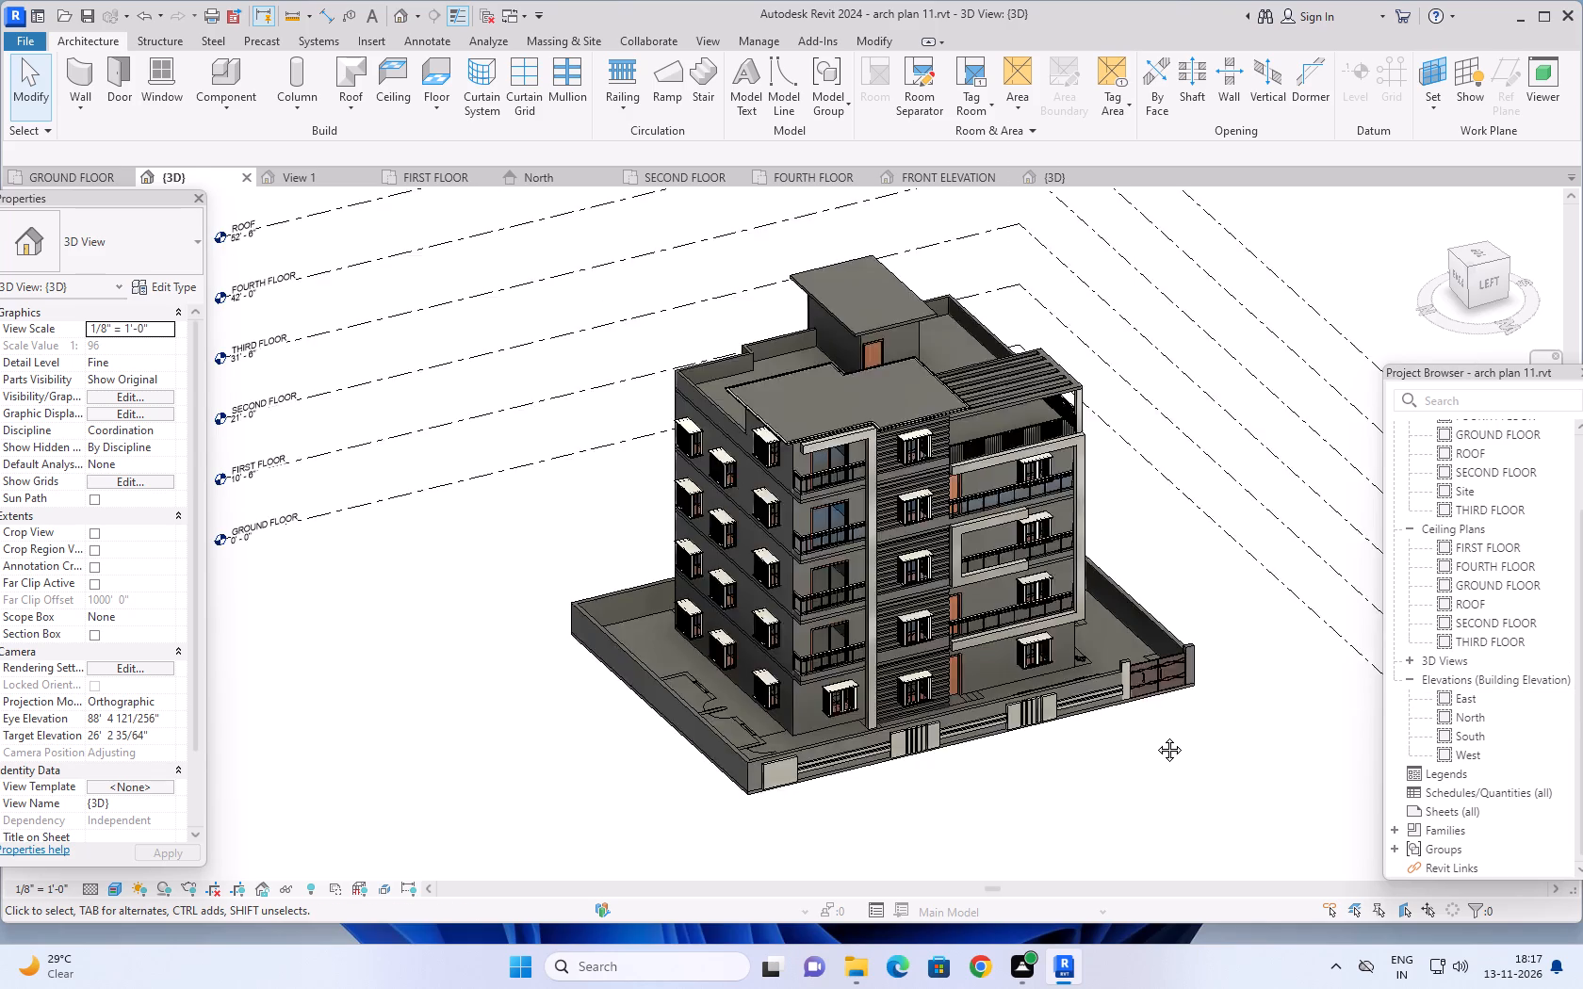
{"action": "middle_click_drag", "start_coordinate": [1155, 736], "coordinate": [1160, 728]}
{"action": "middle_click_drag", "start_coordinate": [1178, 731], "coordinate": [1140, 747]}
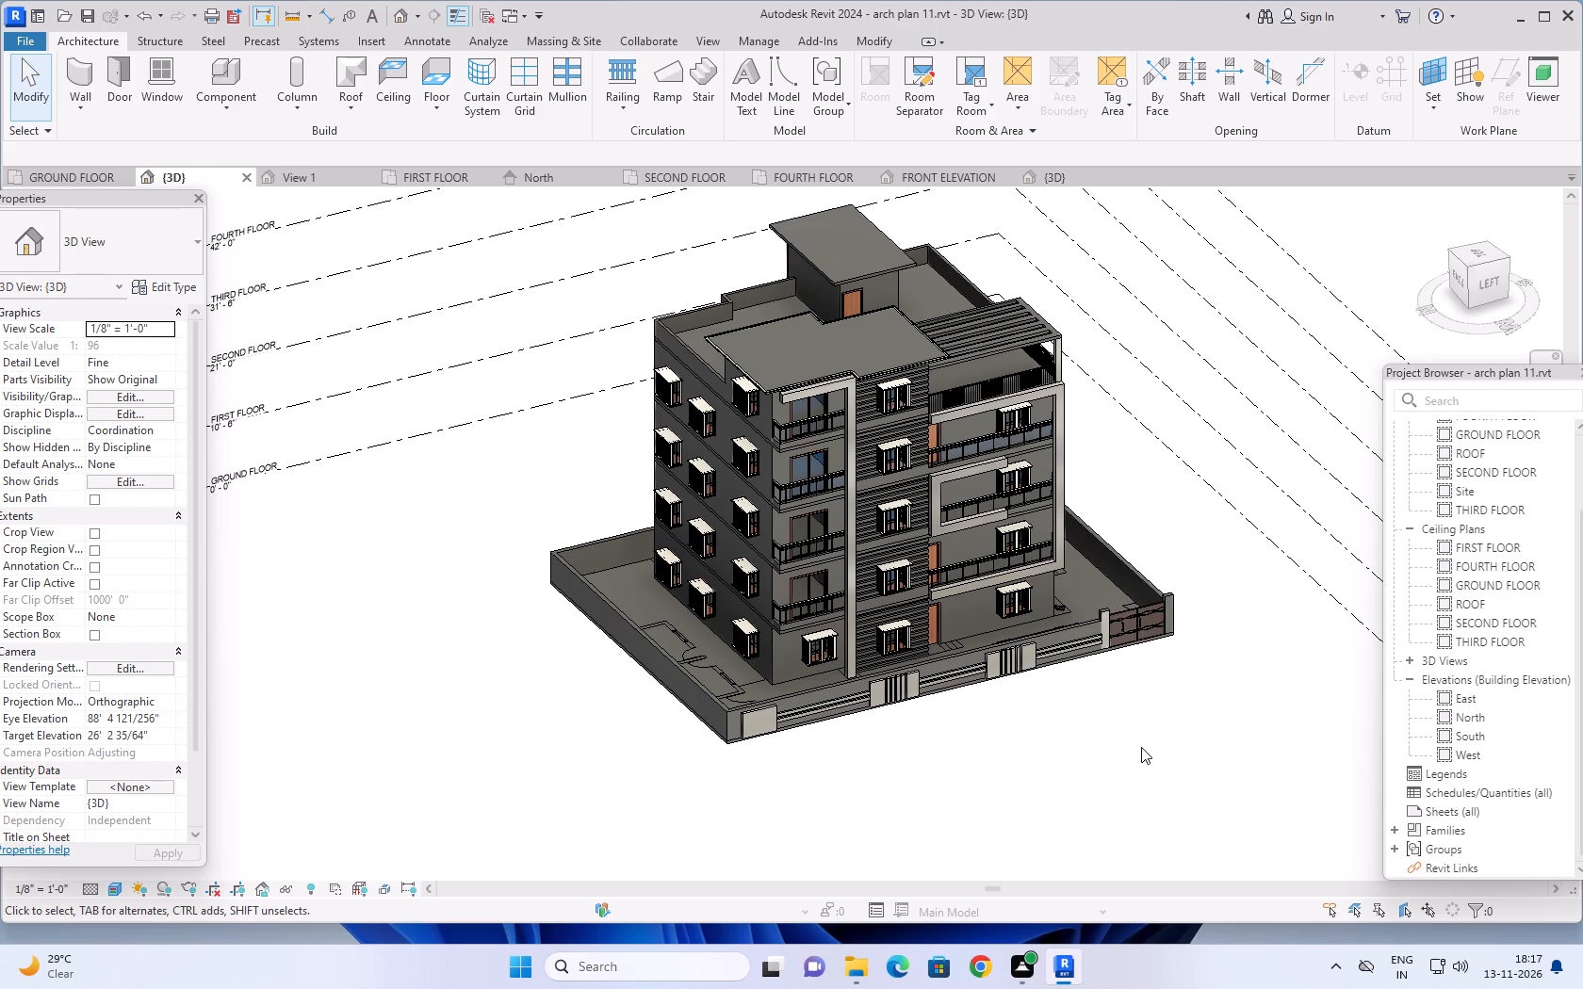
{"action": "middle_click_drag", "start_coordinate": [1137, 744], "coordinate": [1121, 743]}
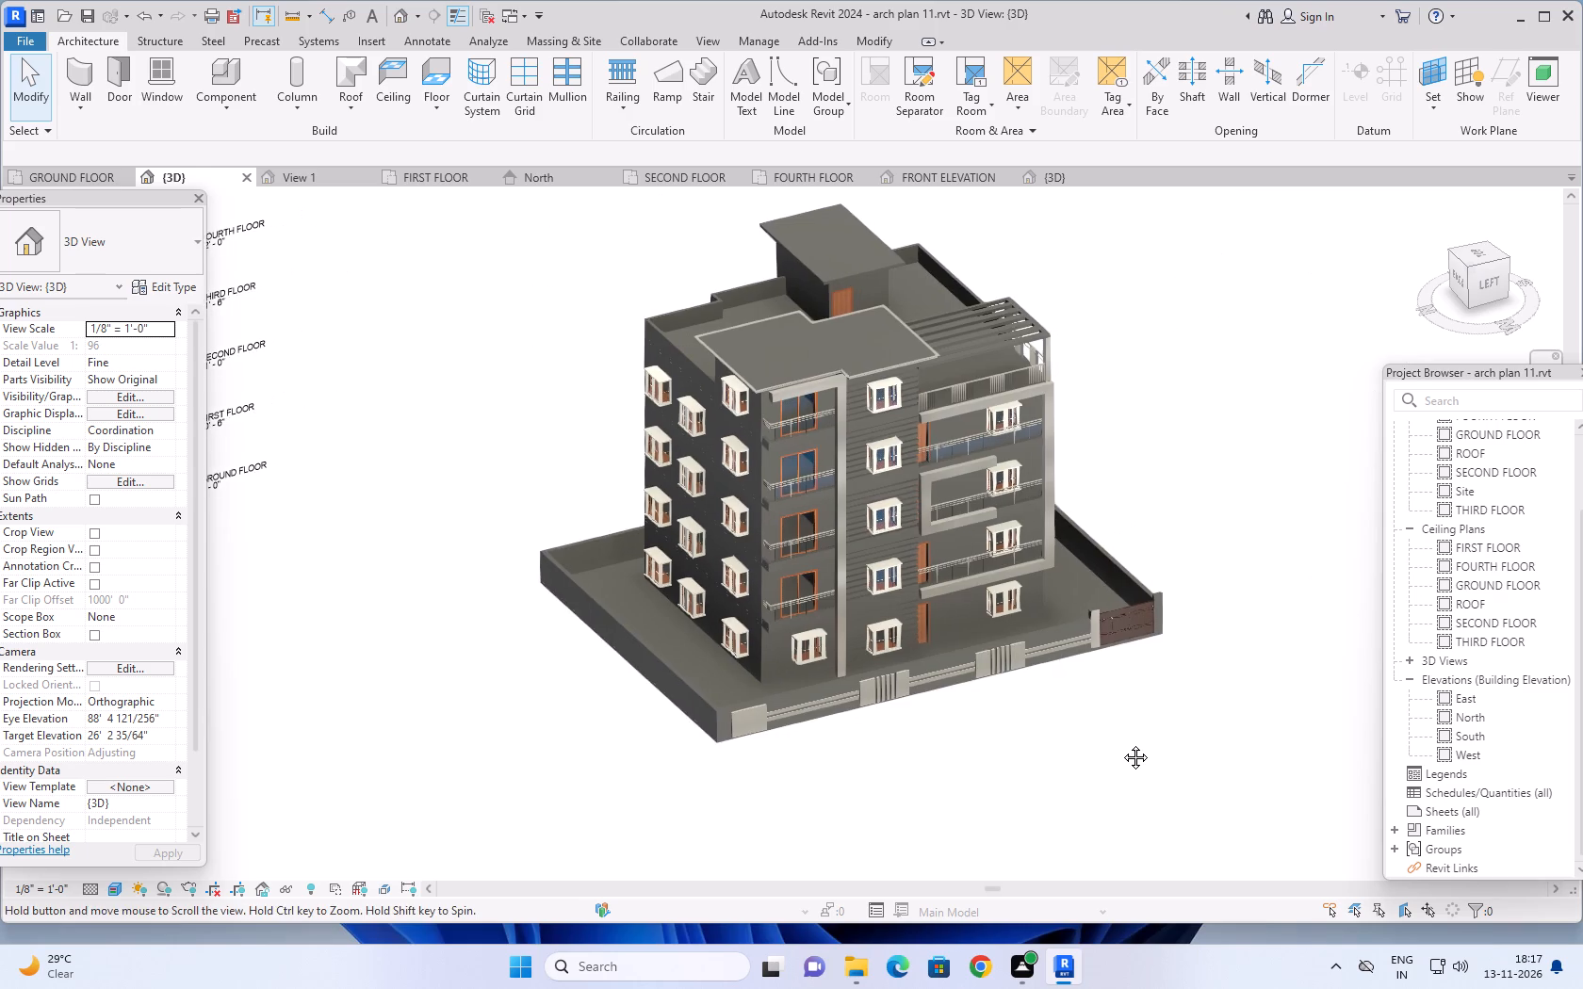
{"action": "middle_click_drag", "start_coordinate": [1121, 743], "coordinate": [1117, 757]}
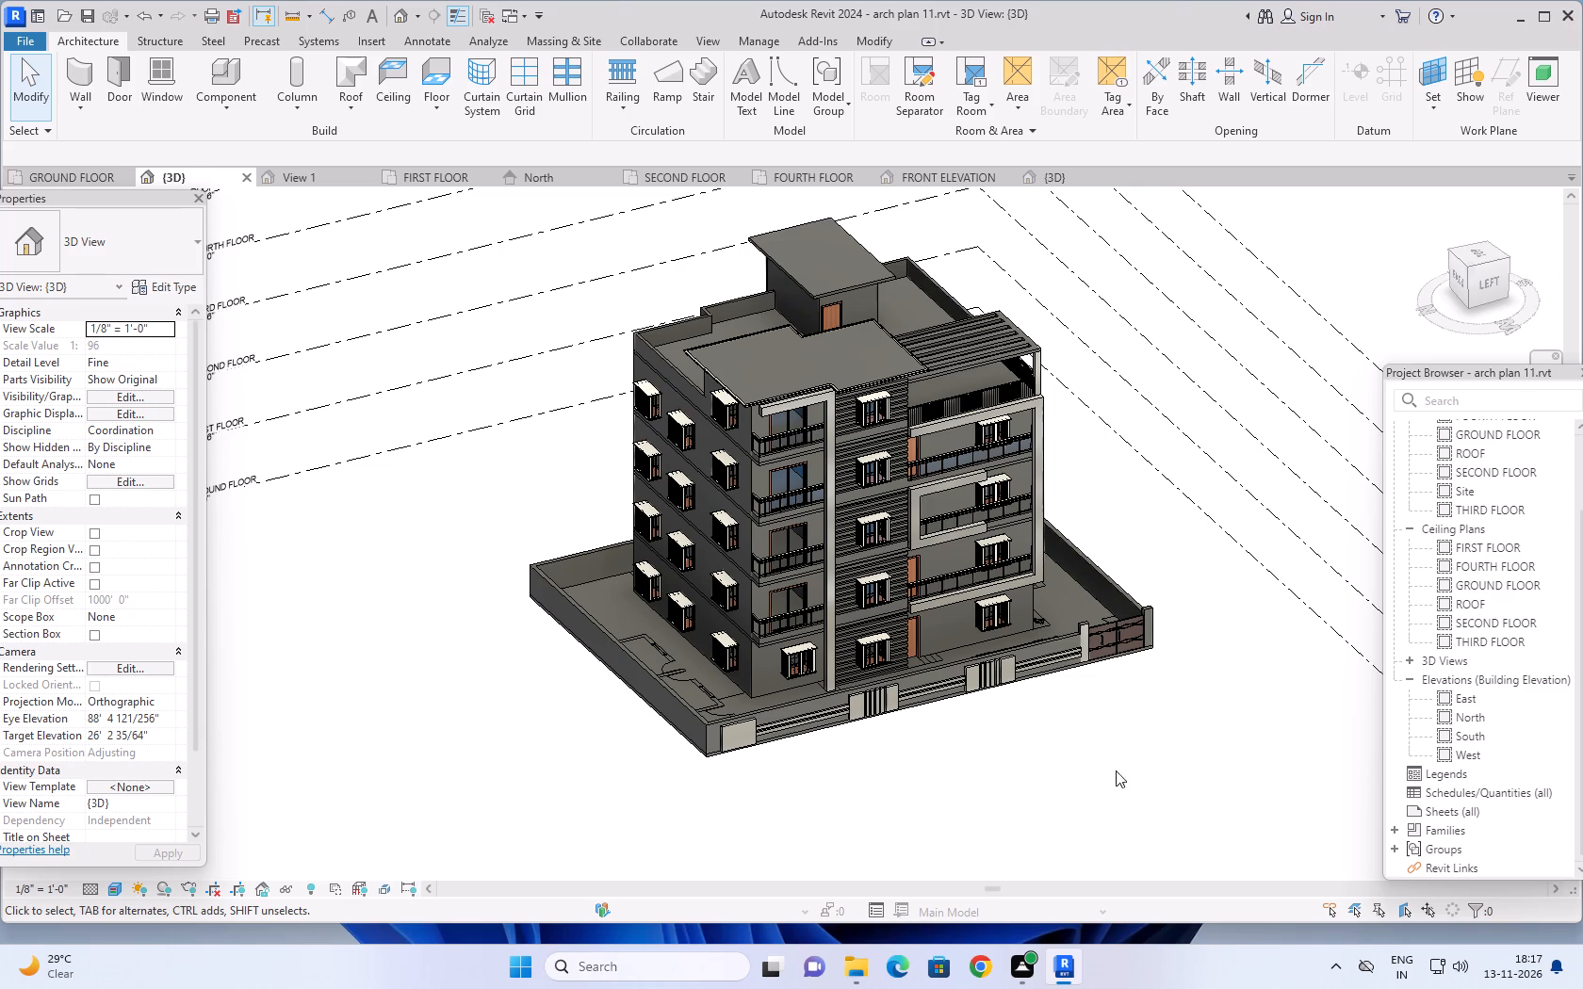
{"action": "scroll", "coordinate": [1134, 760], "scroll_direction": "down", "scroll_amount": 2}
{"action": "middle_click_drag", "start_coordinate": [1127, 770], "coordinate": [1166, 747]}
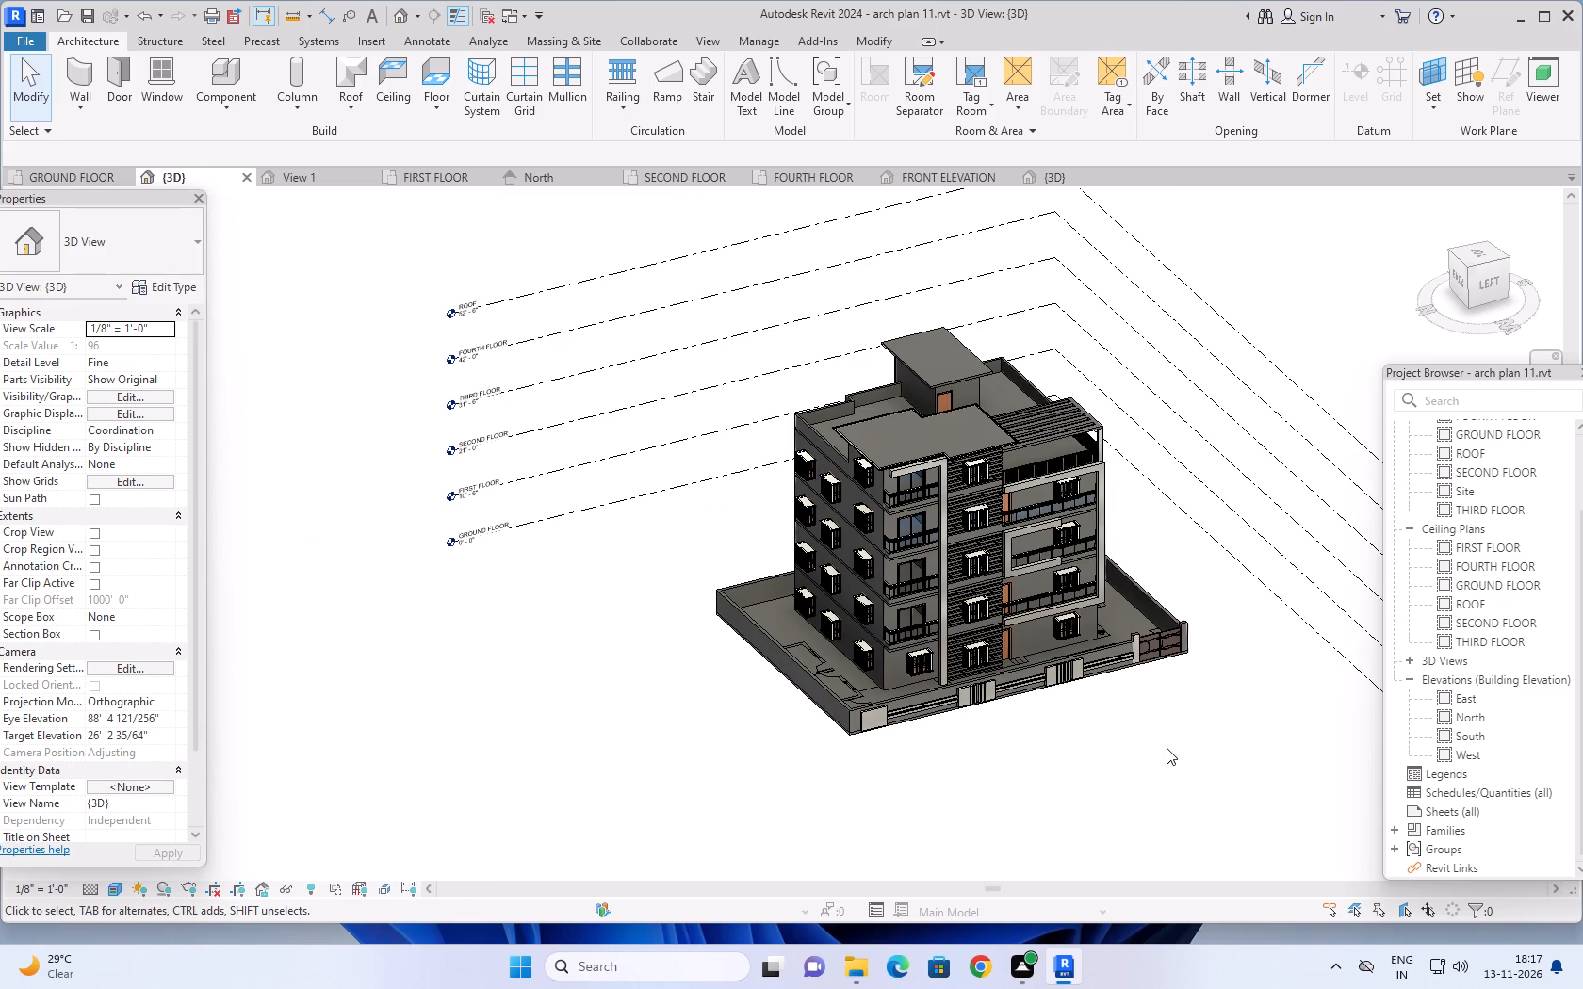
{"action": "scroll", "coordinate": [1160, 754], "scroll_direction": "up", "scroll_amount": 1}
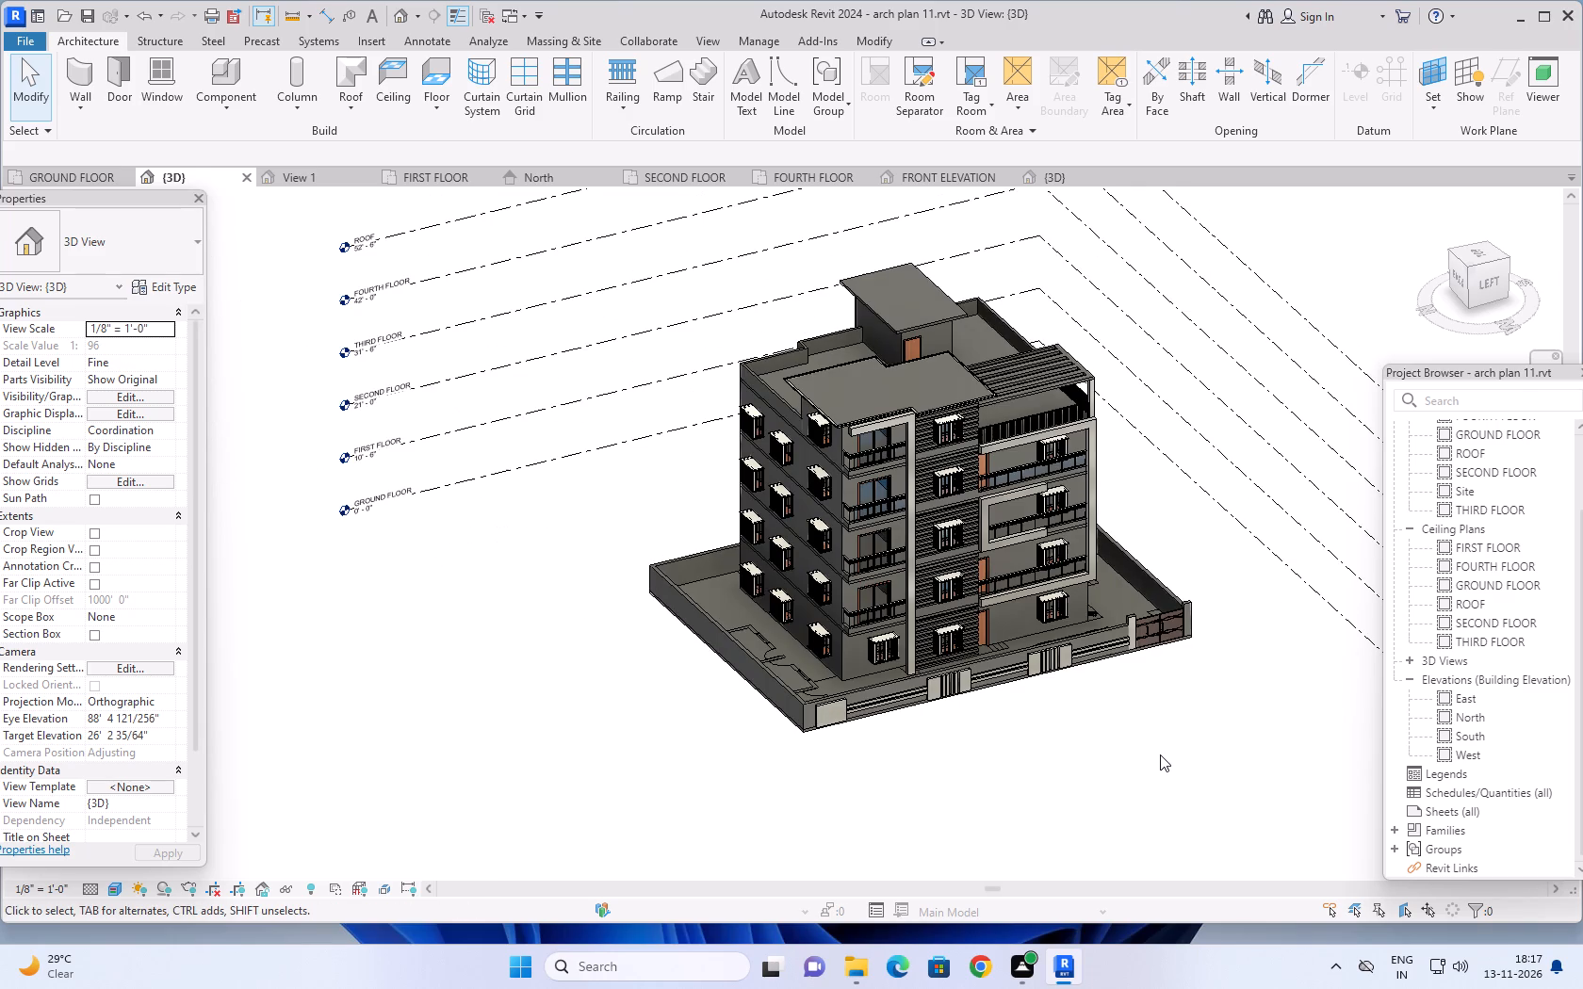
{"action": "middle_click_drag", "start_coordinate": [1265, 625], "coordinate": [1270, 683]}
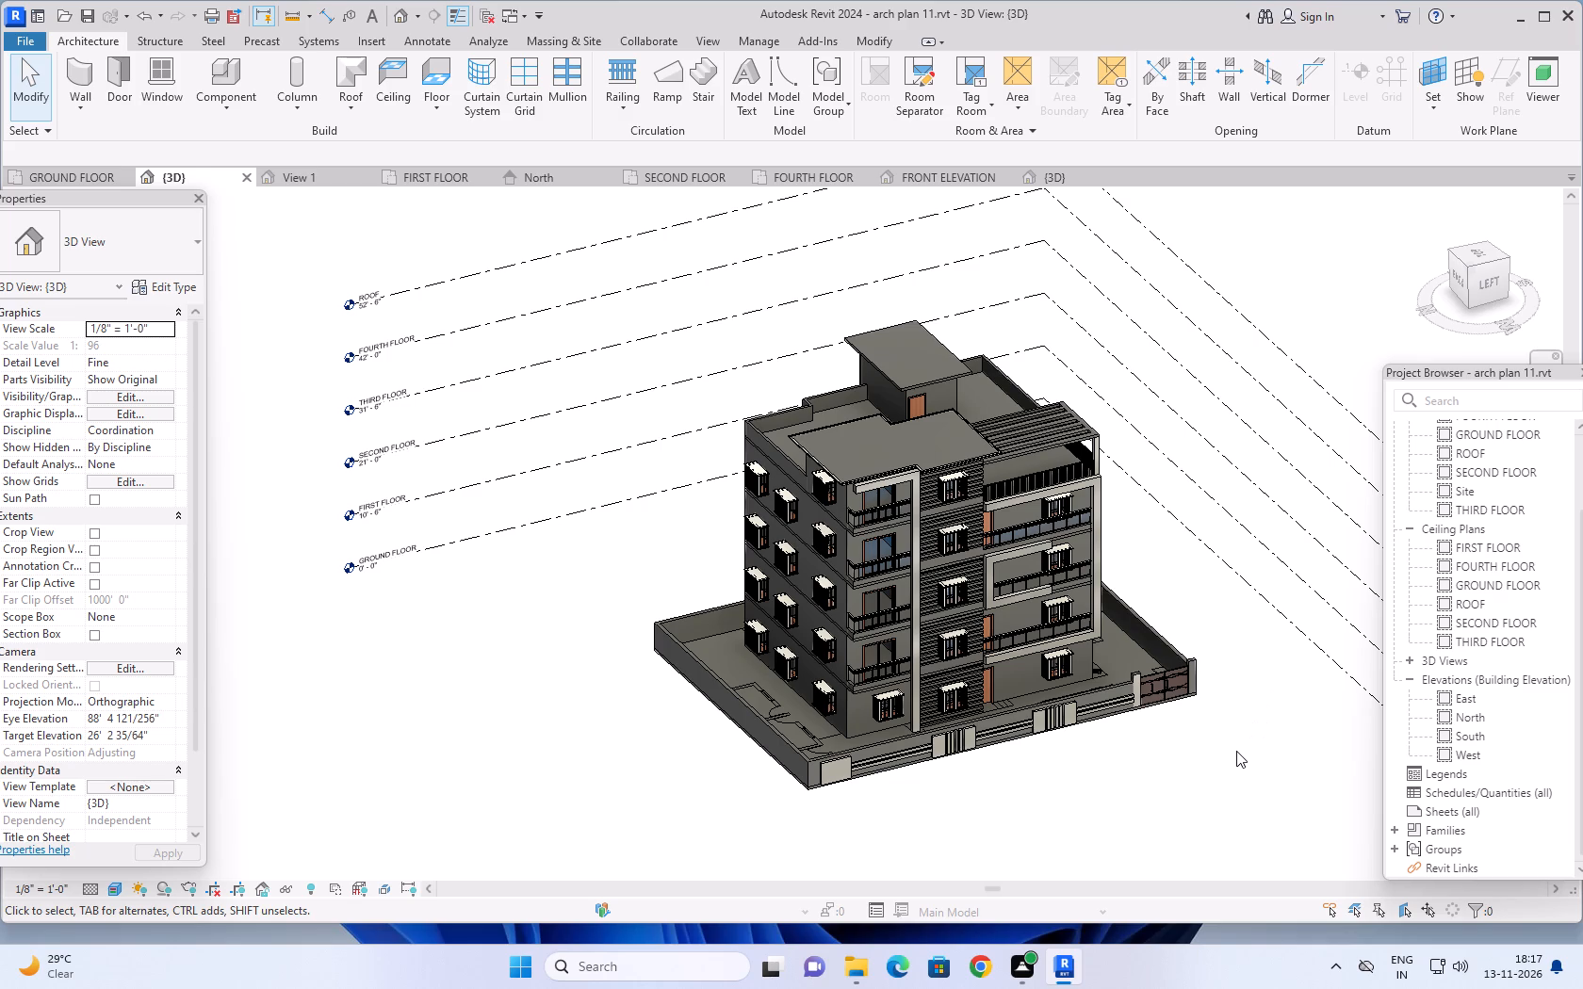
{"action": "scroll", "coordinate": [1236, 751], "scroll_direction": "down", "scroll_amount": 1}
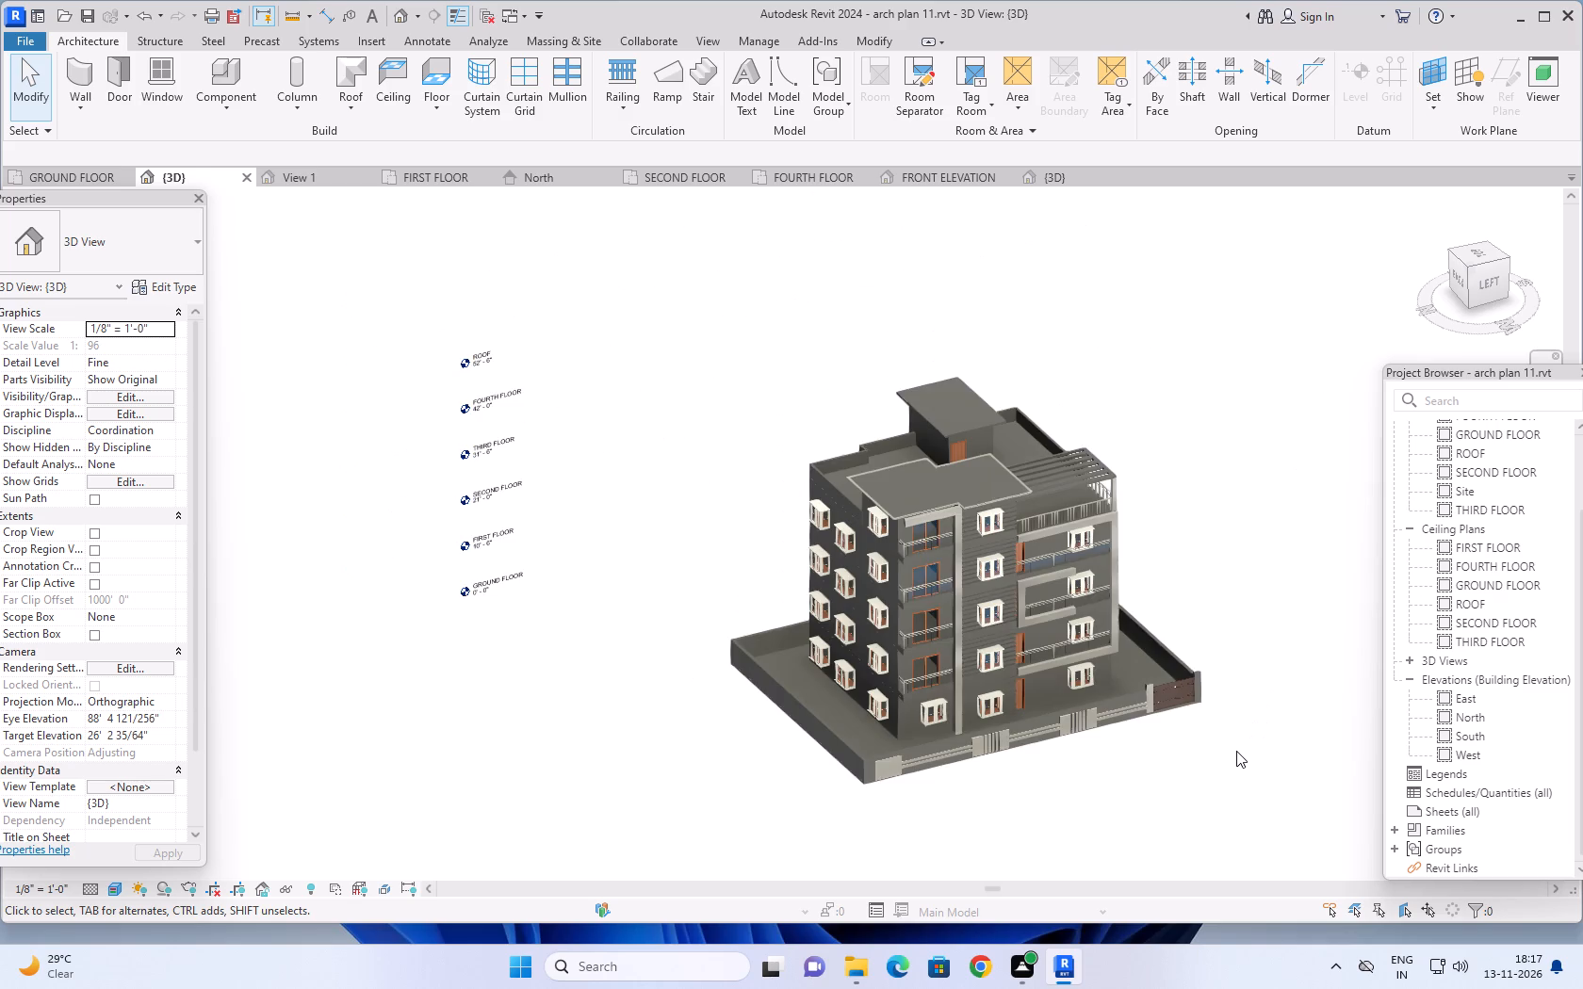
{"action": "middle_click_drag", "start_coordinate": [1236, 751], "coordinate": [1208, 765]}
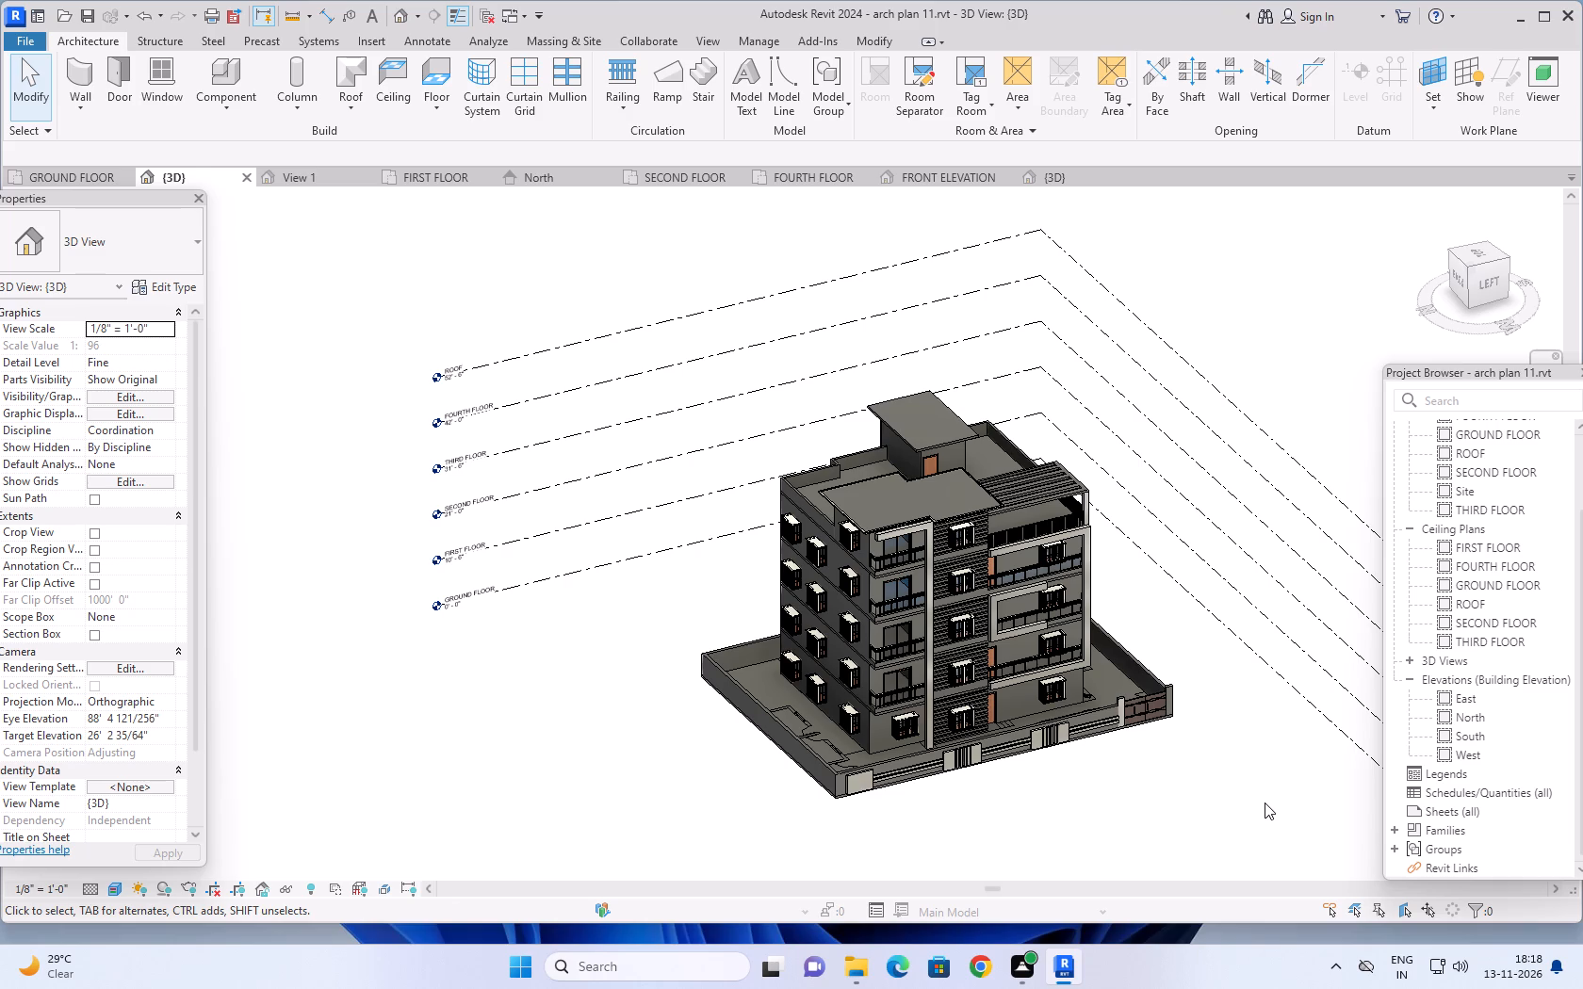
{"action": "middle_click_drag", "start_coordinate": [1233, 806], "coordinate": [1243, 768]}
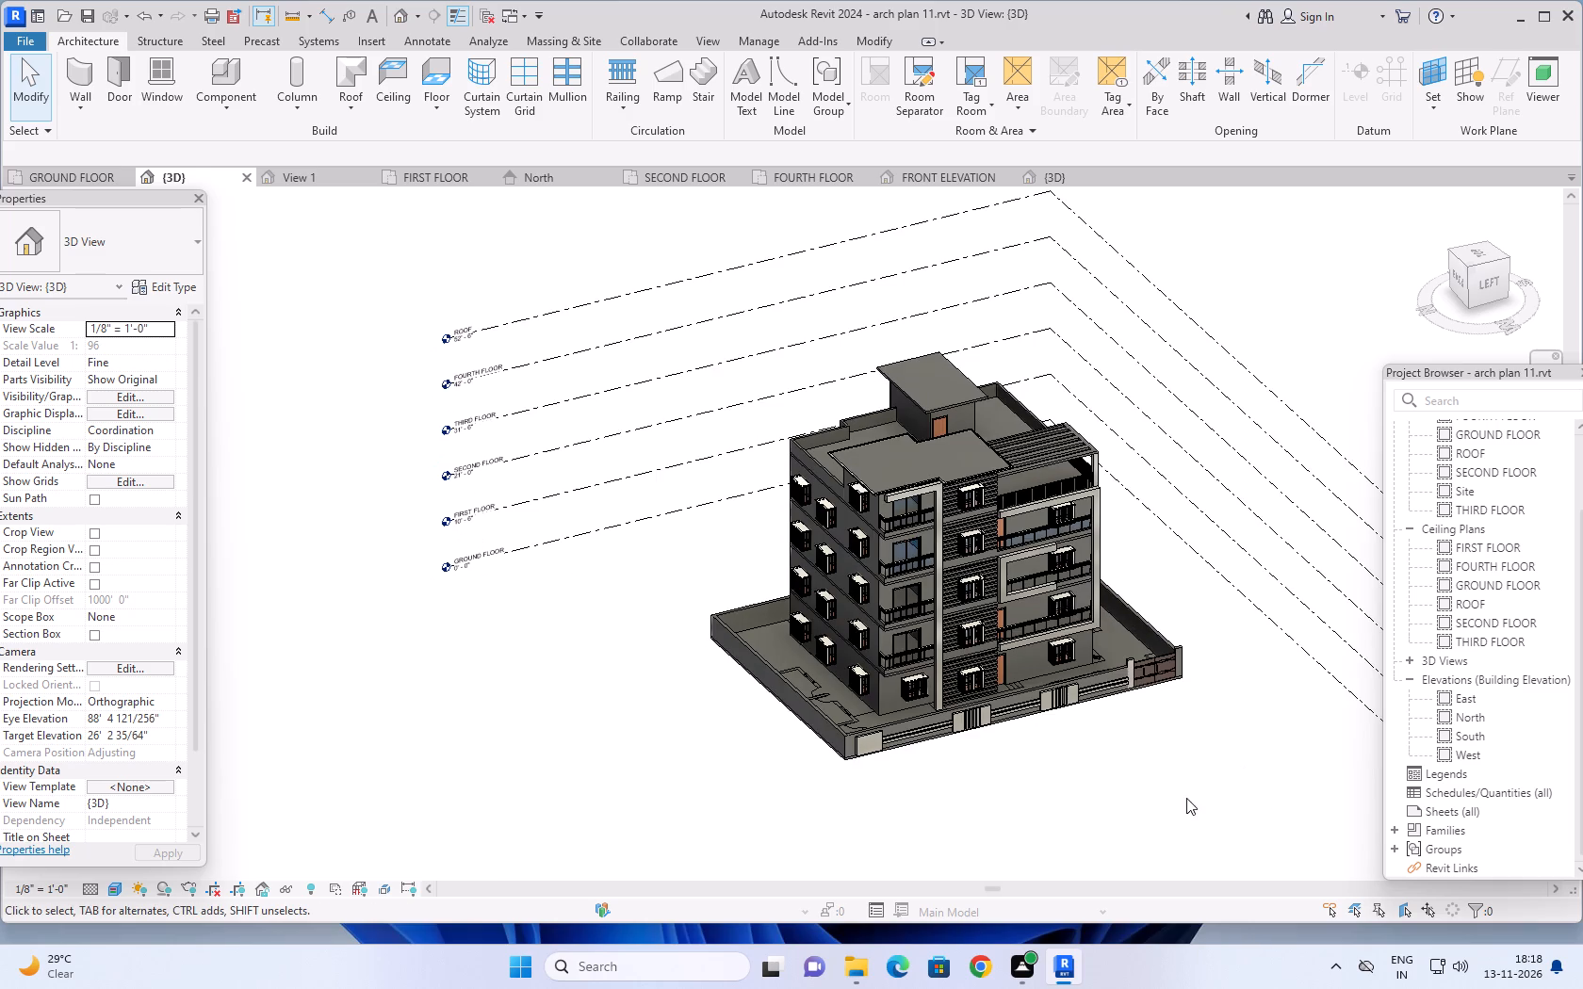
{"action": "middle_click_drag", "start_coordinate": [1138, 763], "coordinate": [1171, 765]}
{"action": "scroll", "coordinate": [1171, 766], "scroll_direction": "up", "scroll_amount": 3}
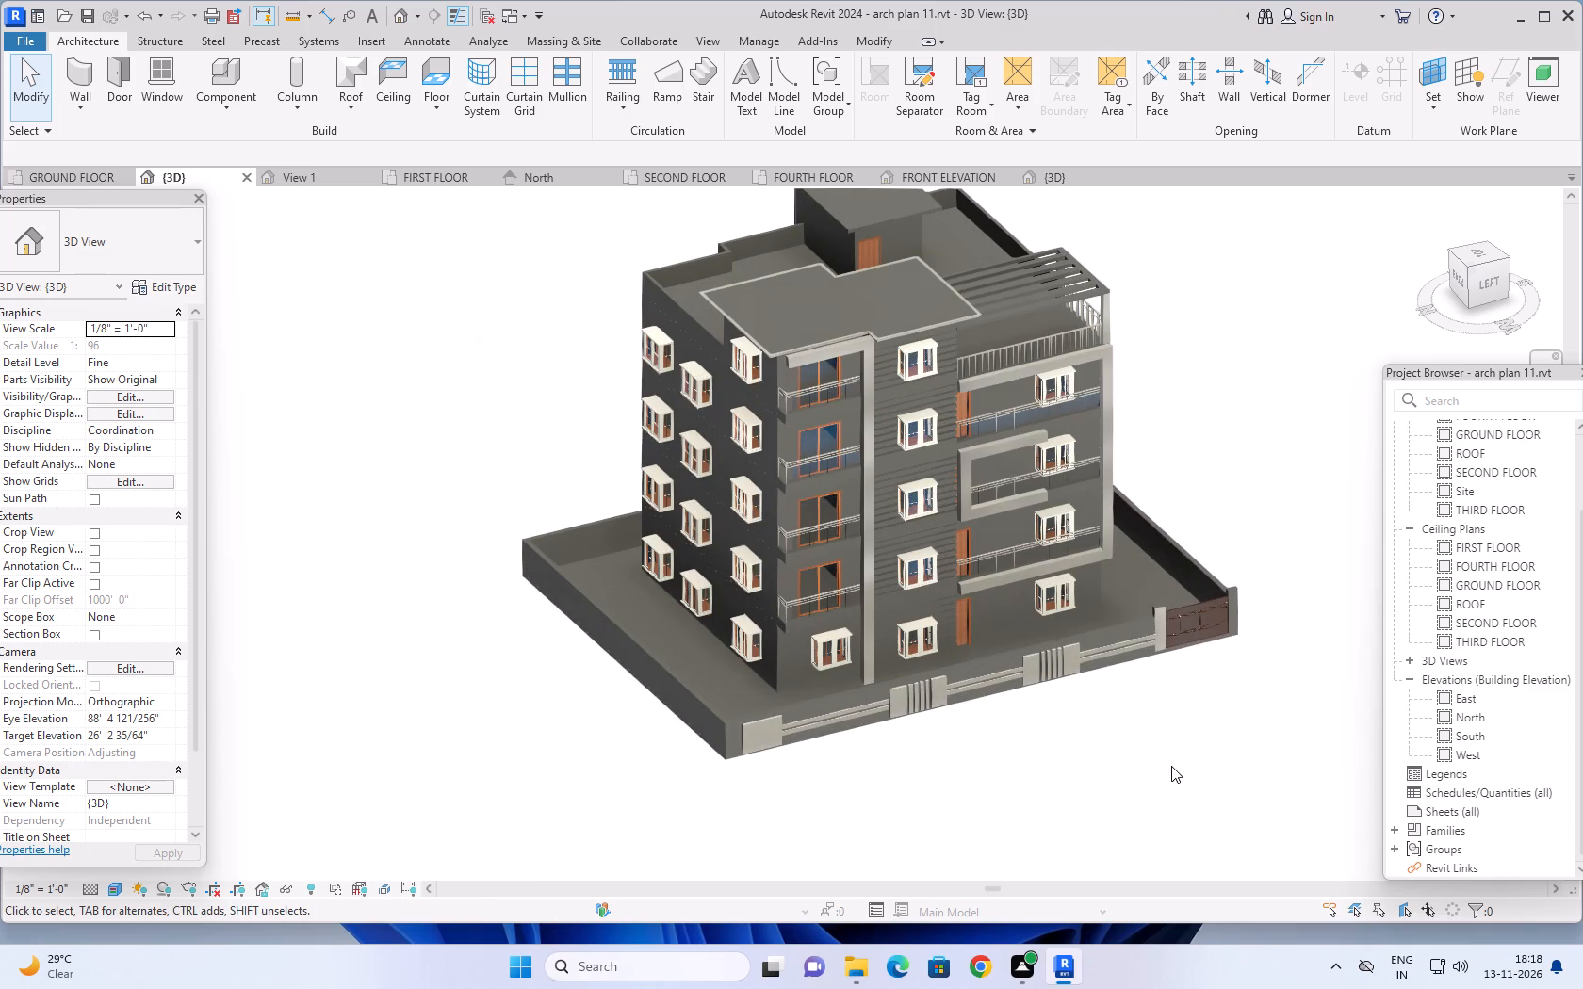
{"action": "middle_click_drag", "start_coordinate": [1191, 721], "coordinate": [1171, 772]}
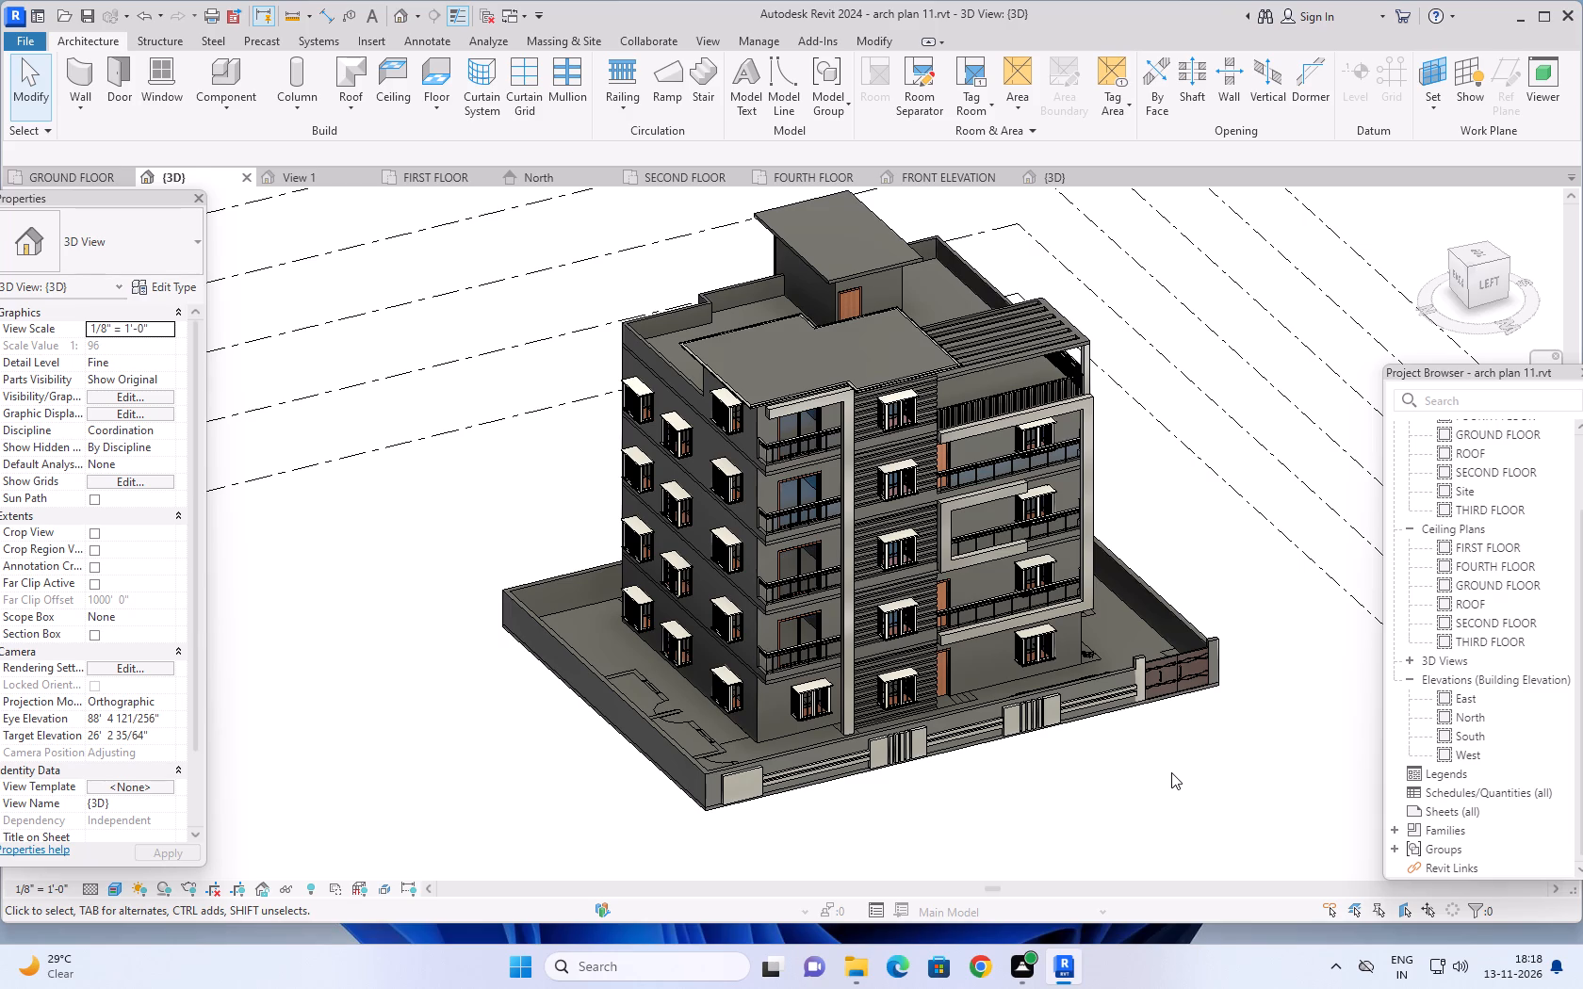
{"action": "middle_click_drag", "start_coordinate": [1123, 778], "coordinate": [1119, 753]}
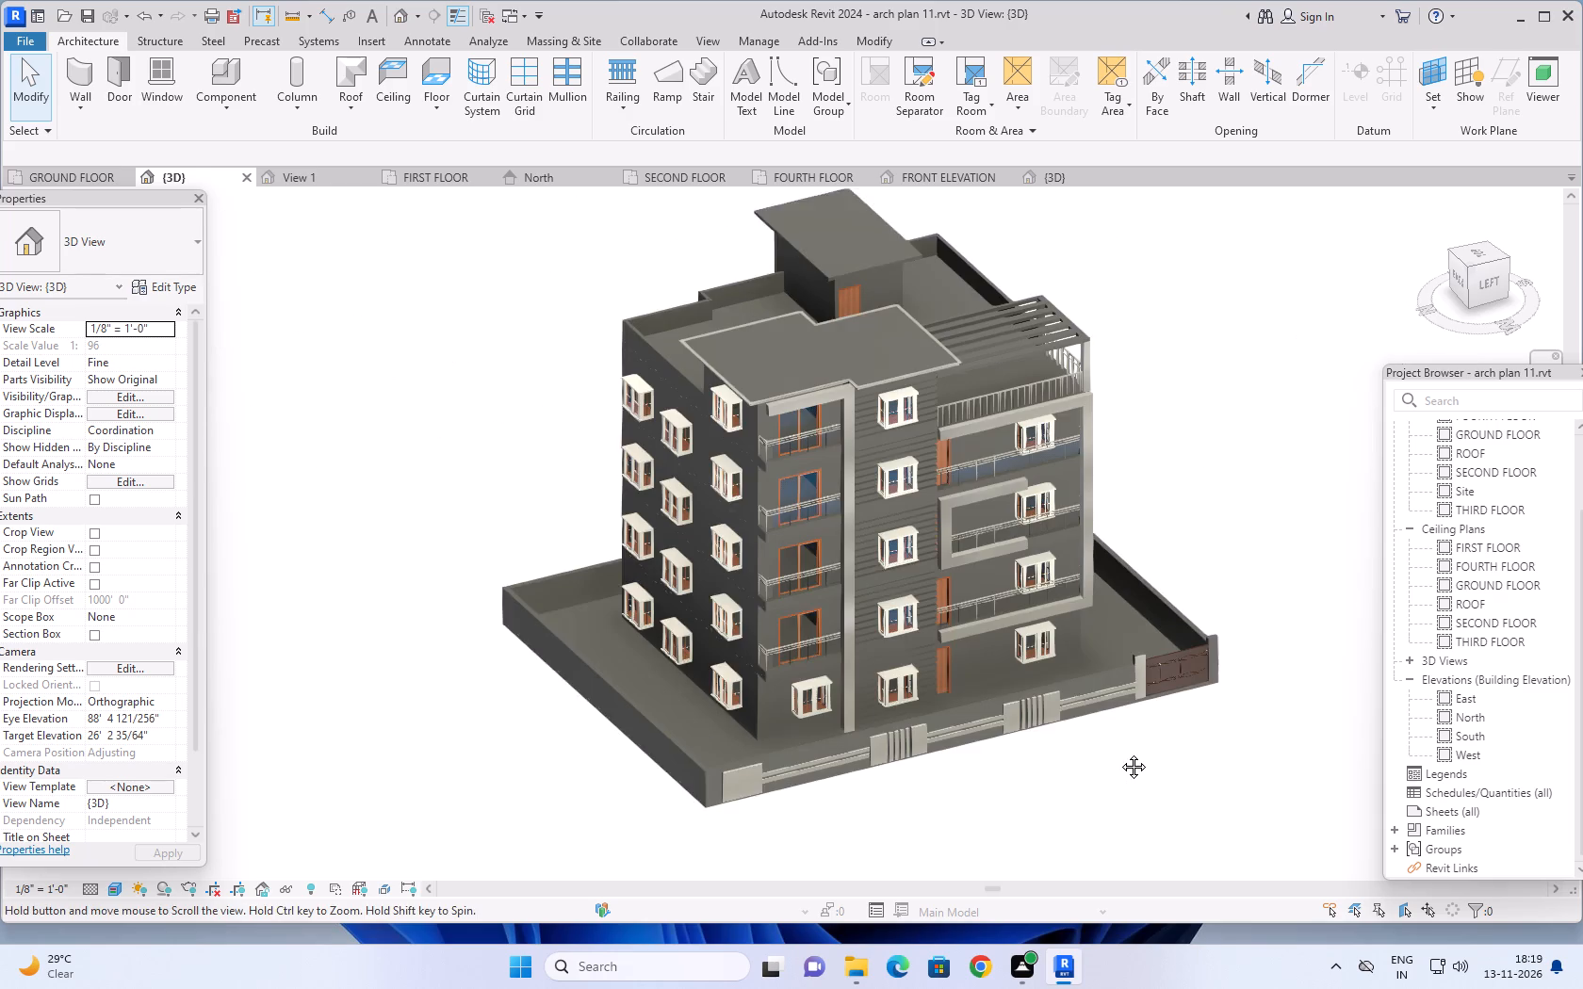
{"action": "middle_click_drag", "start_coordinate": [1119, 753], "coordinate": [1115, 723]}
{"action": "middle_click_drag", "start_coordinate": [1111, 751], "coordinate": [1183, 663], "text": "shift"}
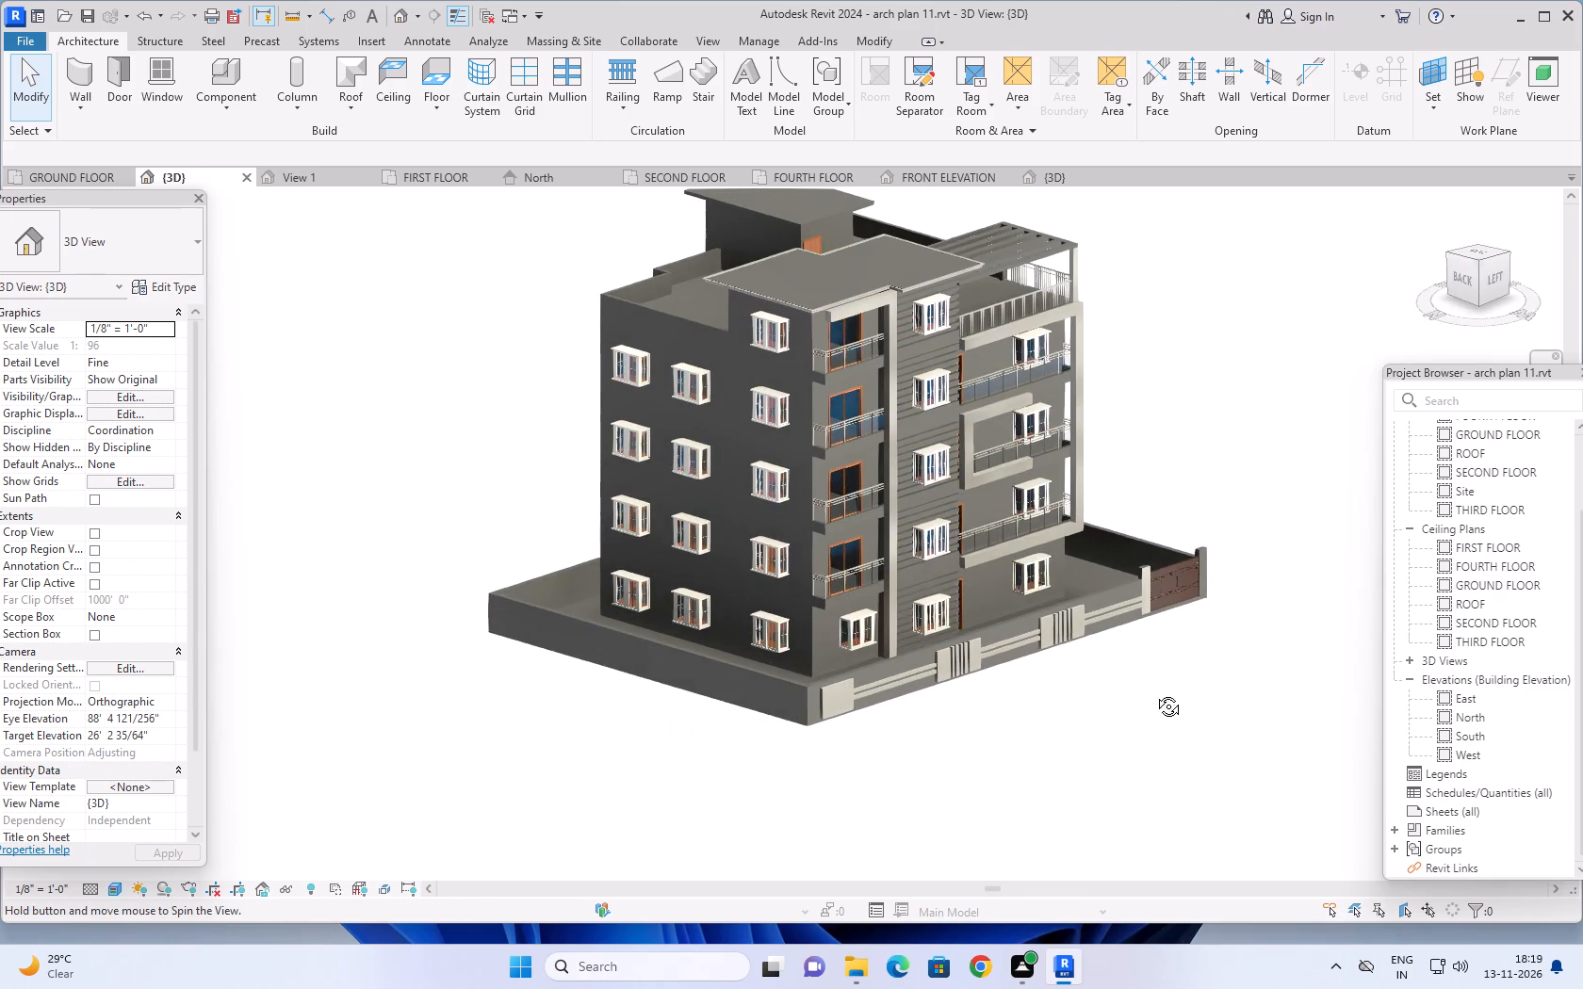
Examine the lower floors, balconies and compound wall at the building's back-left corner up close and as a whole.
{"action": "scroll", "coordinate": [908, 747], "scroll_direction": "up", "scroll_amount": 5}
{"action": "middle_click_drag", "start_coordinate": [1087, 673], "coordinate": [1054, 766]}
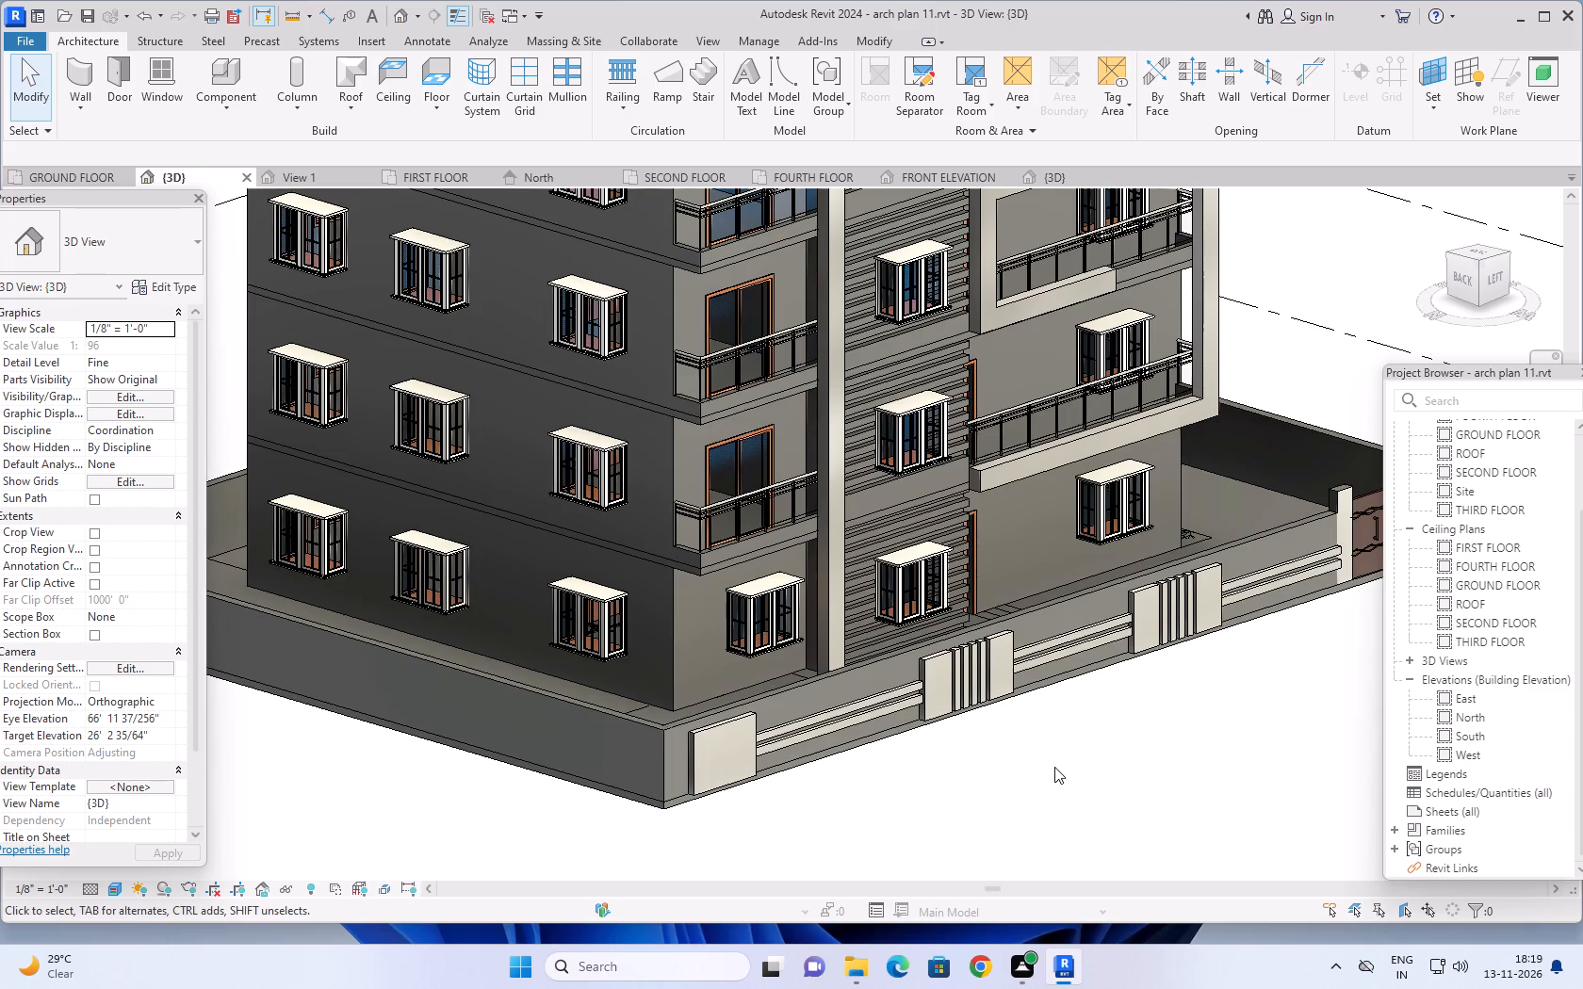
{"action": "scroll", "coordinate": [1054, 767], "scroll_direction": "down", "scroll_amount": 2}
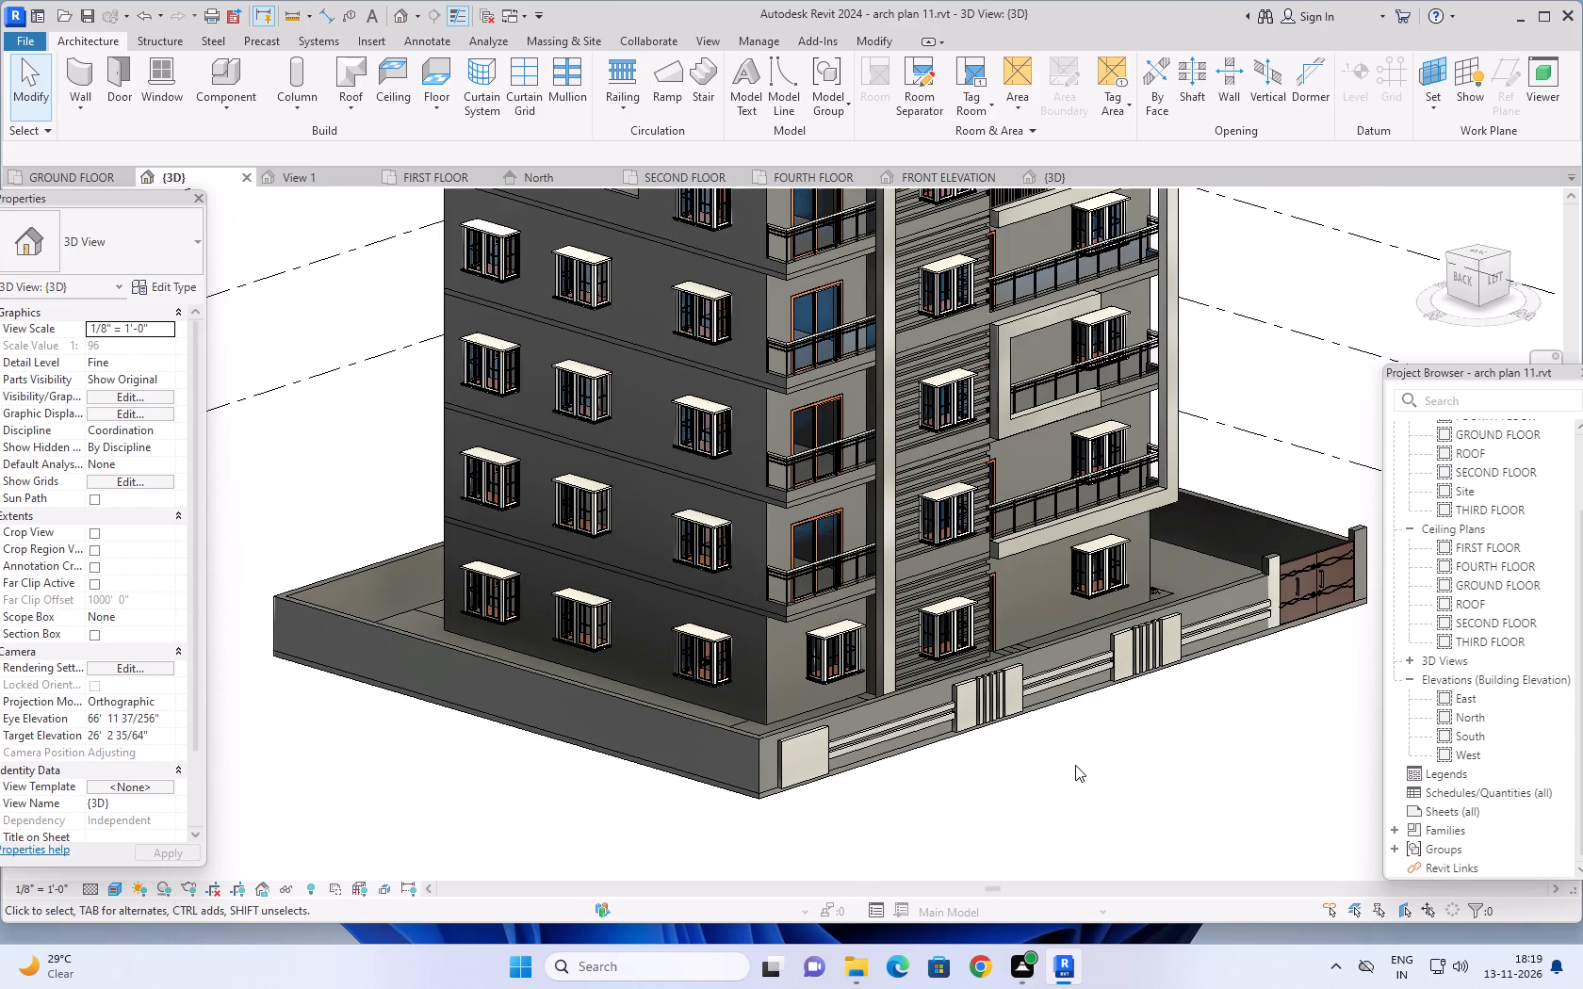
{"action": "scroll", "coordinate": [1081, 760], "scroll_direction": "down", "scroll_amount": 2}
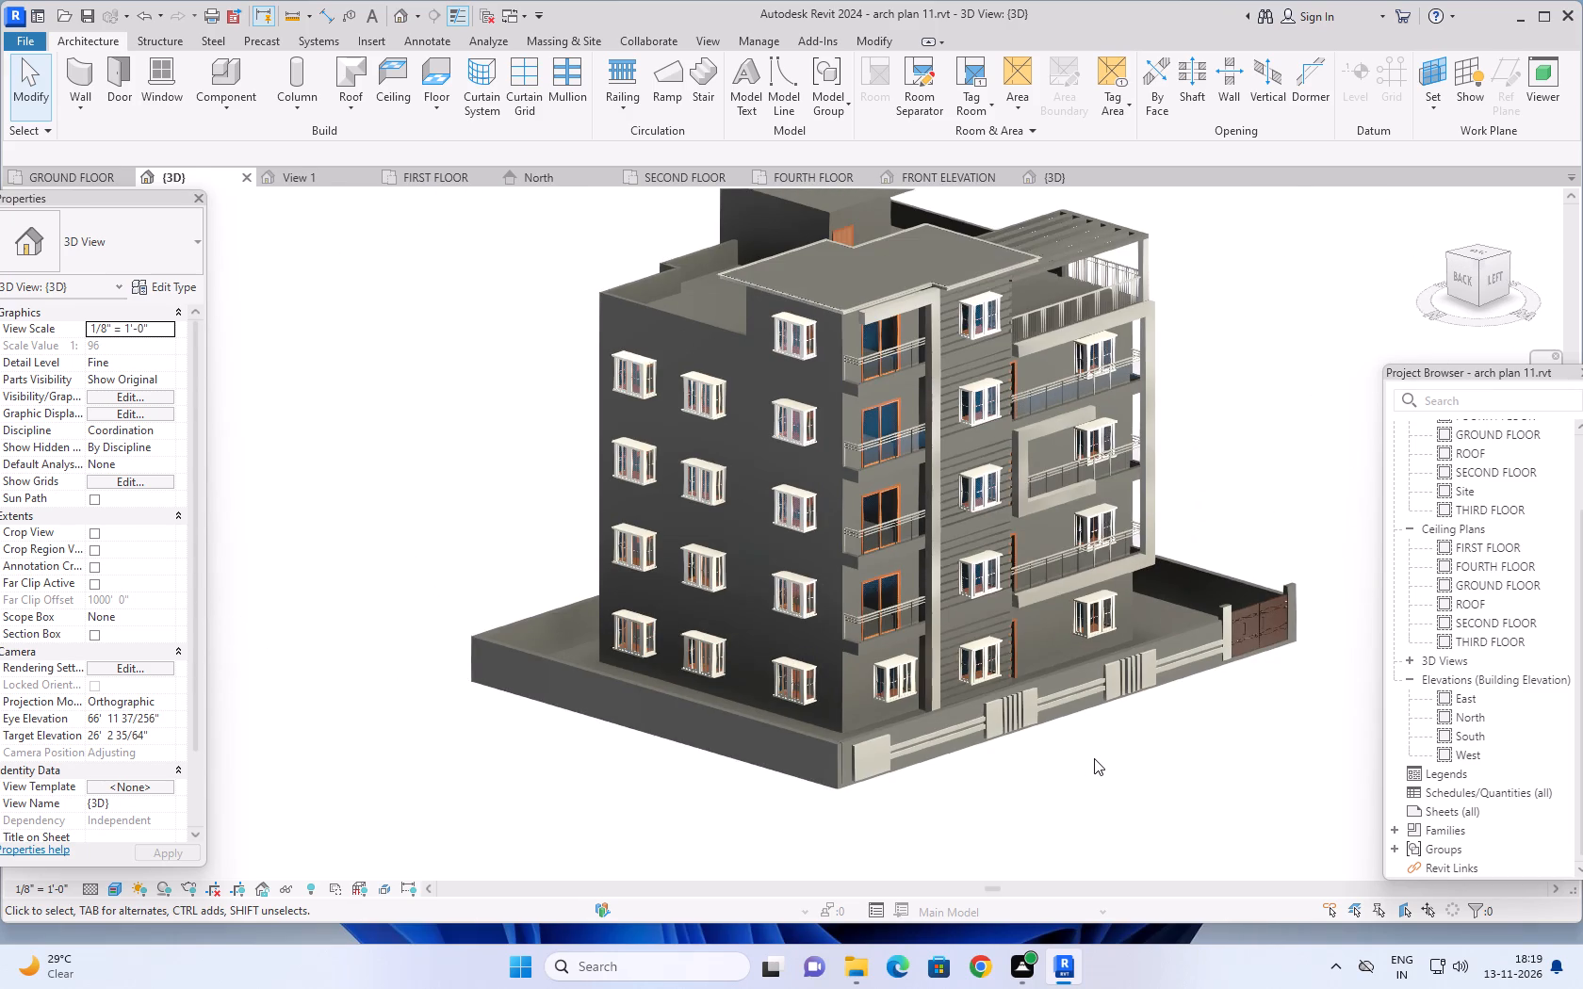
{"action": "middle_click_drag", "start_coordinate": [1094, 758], "coordinate": [1068, 777]}
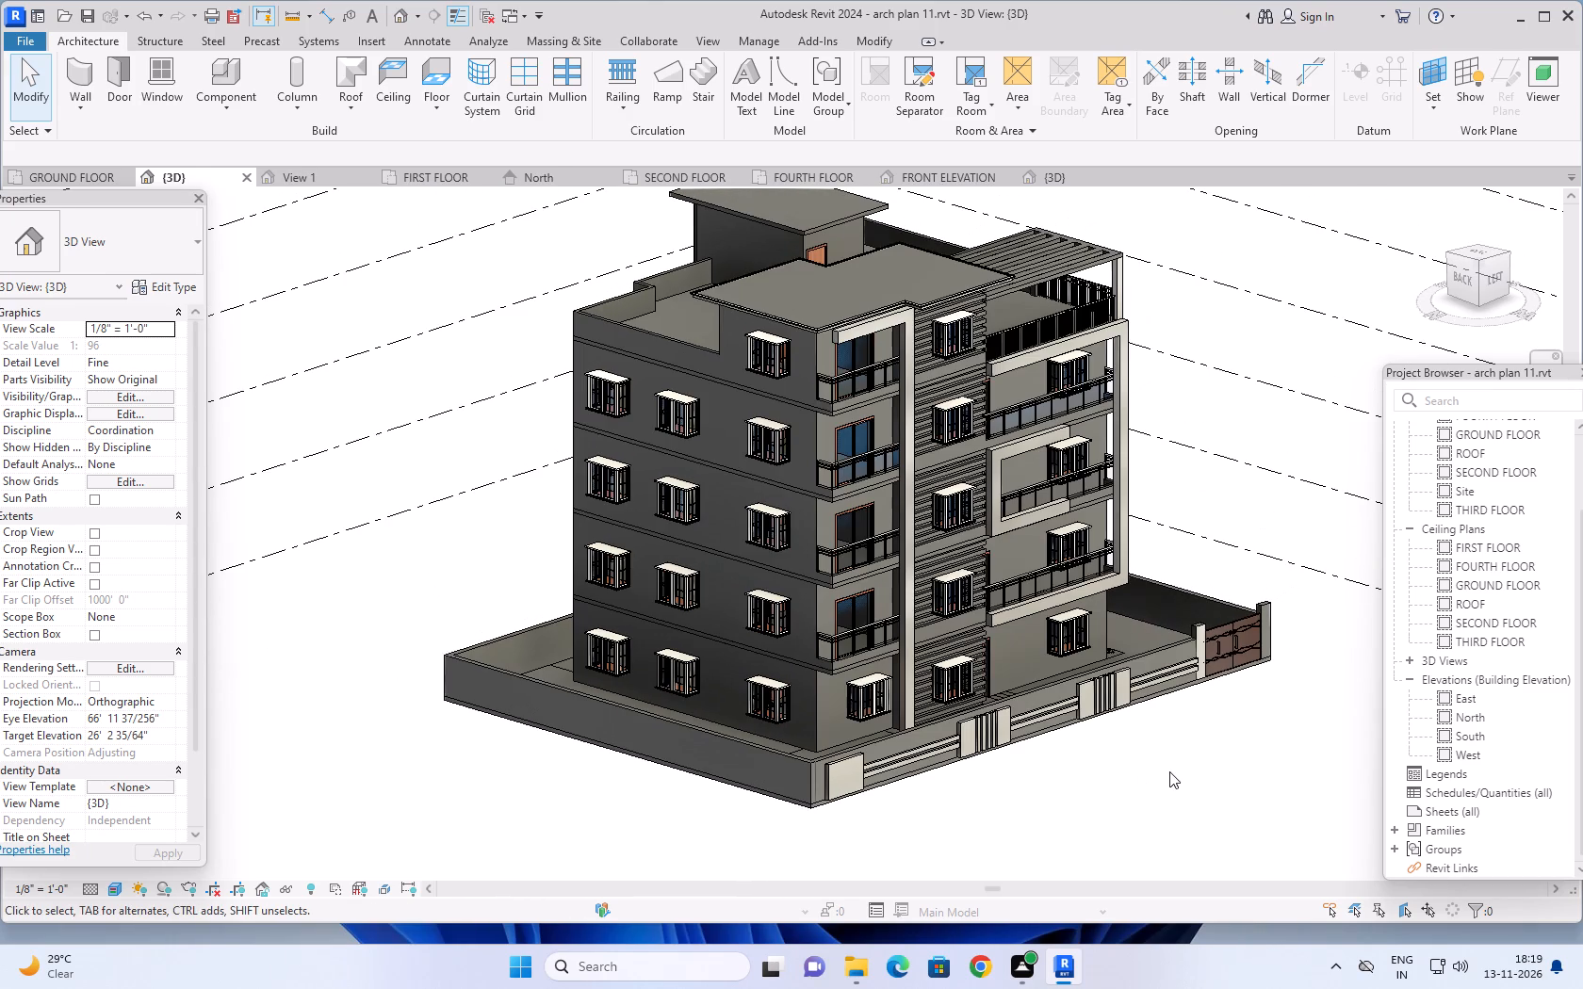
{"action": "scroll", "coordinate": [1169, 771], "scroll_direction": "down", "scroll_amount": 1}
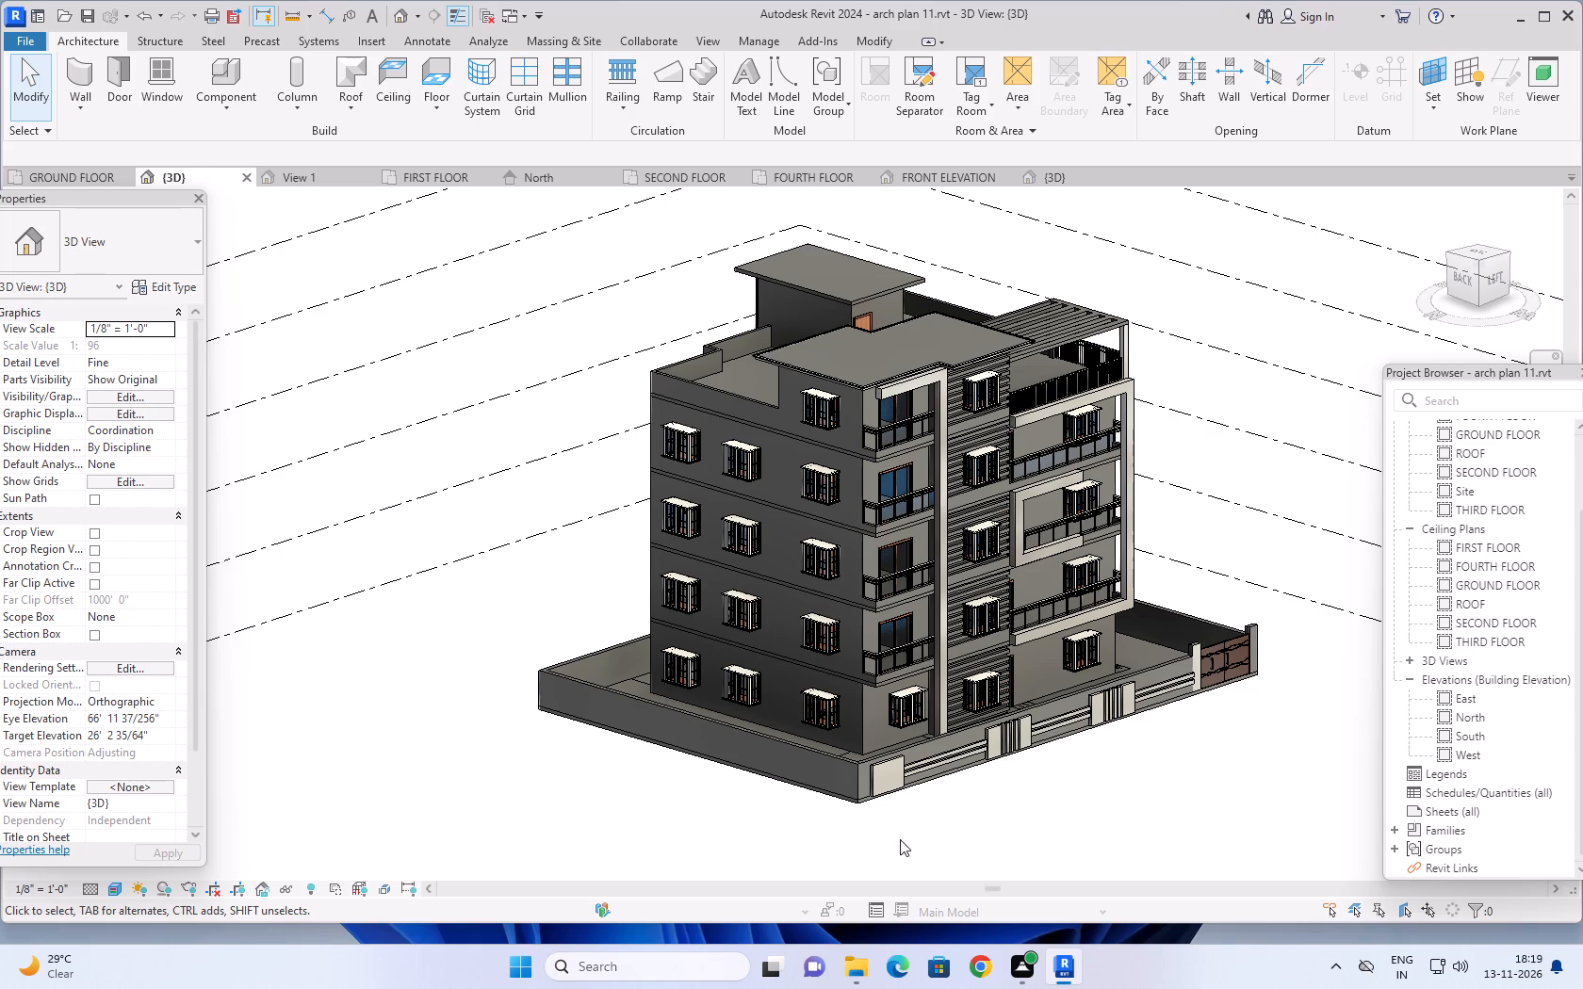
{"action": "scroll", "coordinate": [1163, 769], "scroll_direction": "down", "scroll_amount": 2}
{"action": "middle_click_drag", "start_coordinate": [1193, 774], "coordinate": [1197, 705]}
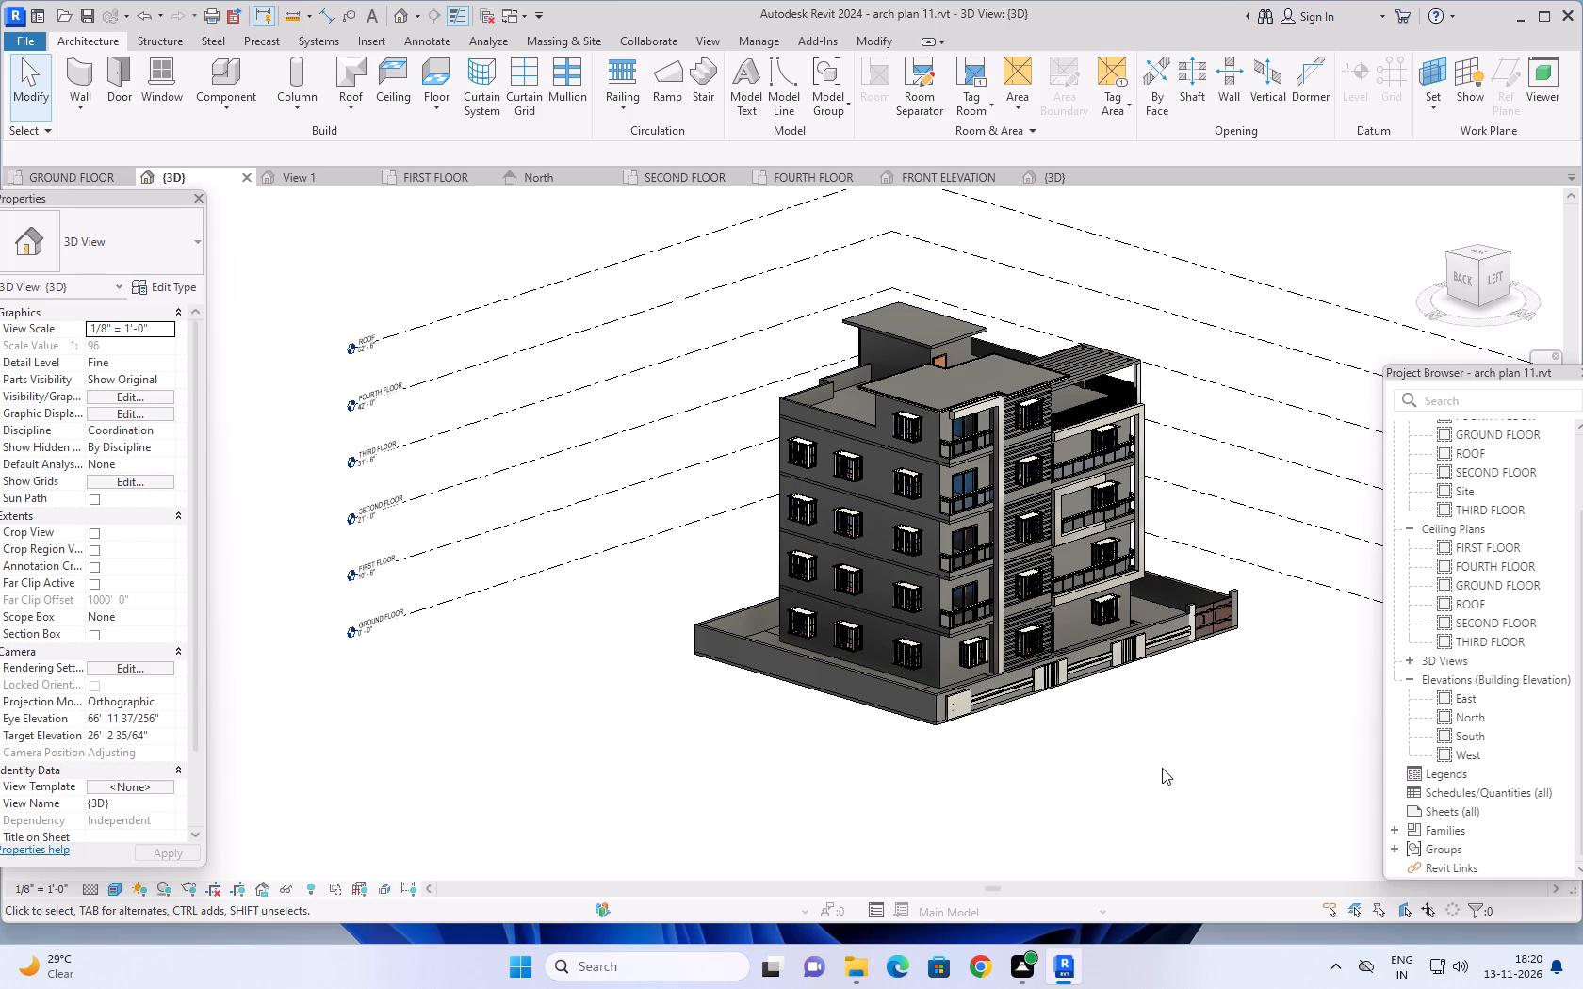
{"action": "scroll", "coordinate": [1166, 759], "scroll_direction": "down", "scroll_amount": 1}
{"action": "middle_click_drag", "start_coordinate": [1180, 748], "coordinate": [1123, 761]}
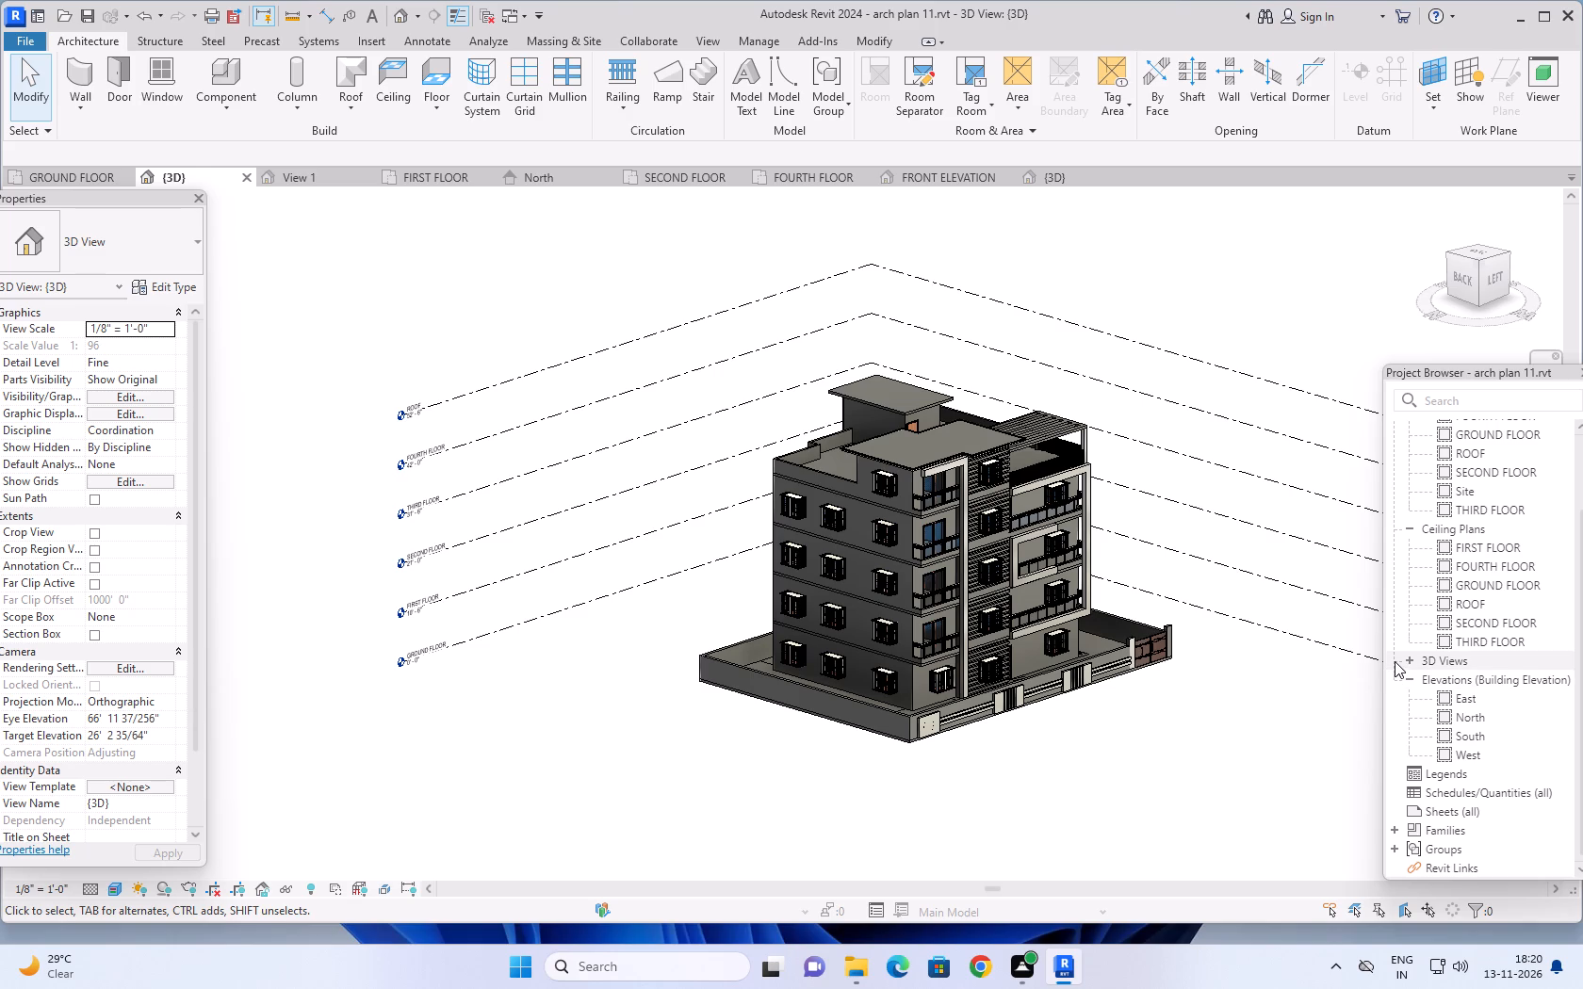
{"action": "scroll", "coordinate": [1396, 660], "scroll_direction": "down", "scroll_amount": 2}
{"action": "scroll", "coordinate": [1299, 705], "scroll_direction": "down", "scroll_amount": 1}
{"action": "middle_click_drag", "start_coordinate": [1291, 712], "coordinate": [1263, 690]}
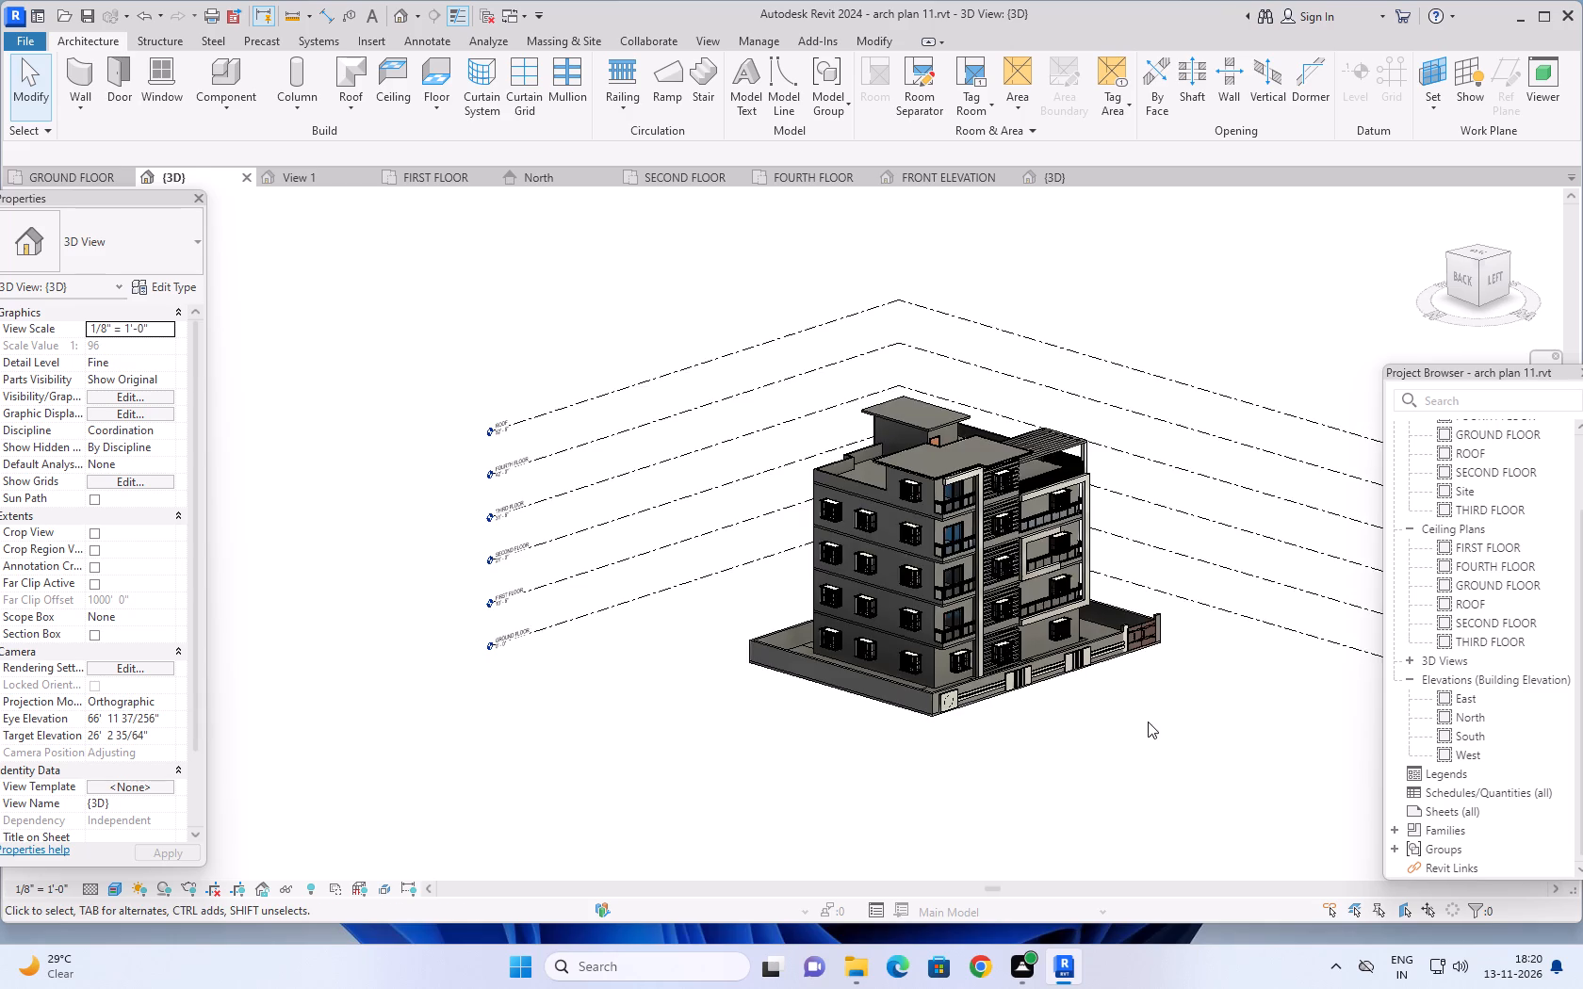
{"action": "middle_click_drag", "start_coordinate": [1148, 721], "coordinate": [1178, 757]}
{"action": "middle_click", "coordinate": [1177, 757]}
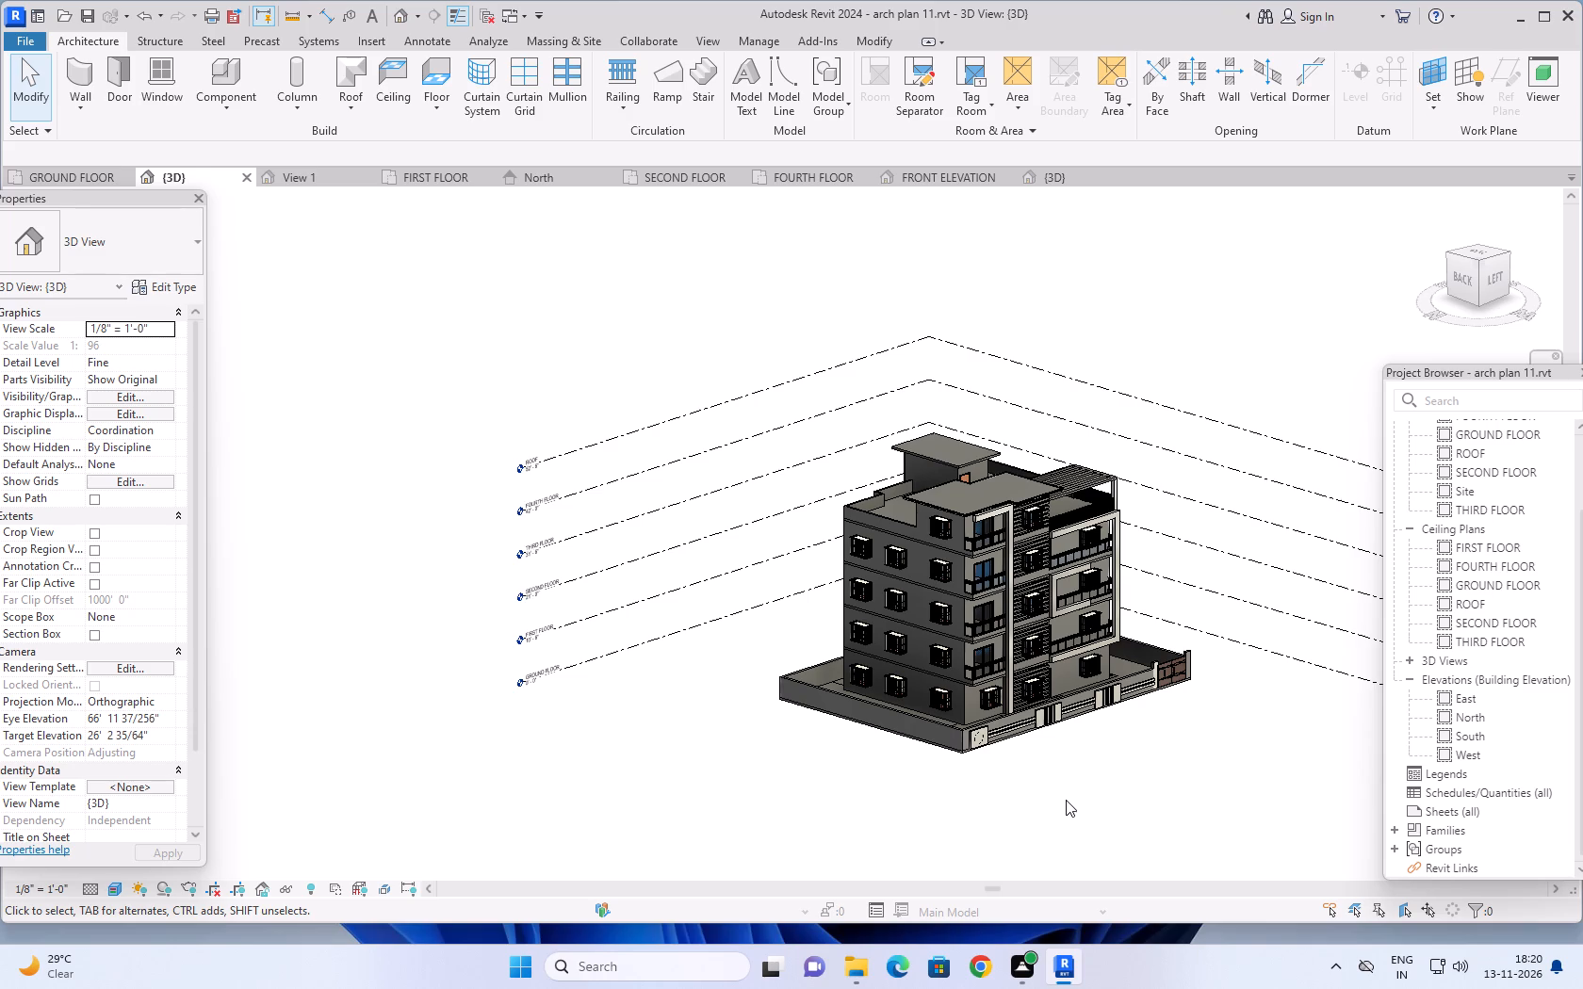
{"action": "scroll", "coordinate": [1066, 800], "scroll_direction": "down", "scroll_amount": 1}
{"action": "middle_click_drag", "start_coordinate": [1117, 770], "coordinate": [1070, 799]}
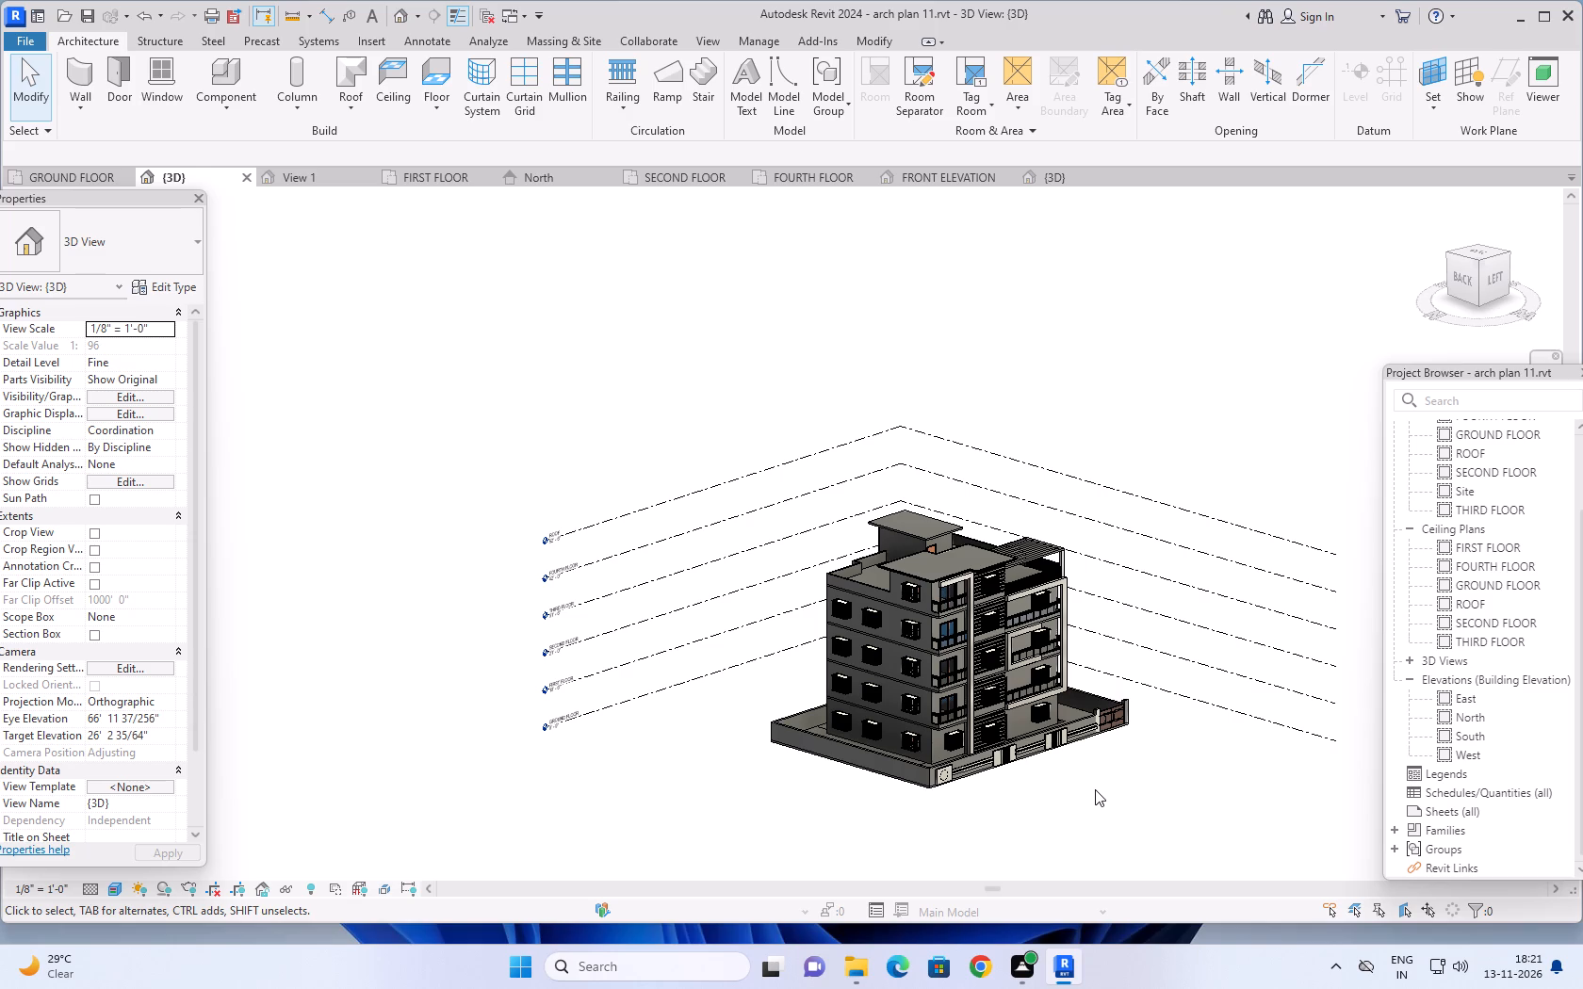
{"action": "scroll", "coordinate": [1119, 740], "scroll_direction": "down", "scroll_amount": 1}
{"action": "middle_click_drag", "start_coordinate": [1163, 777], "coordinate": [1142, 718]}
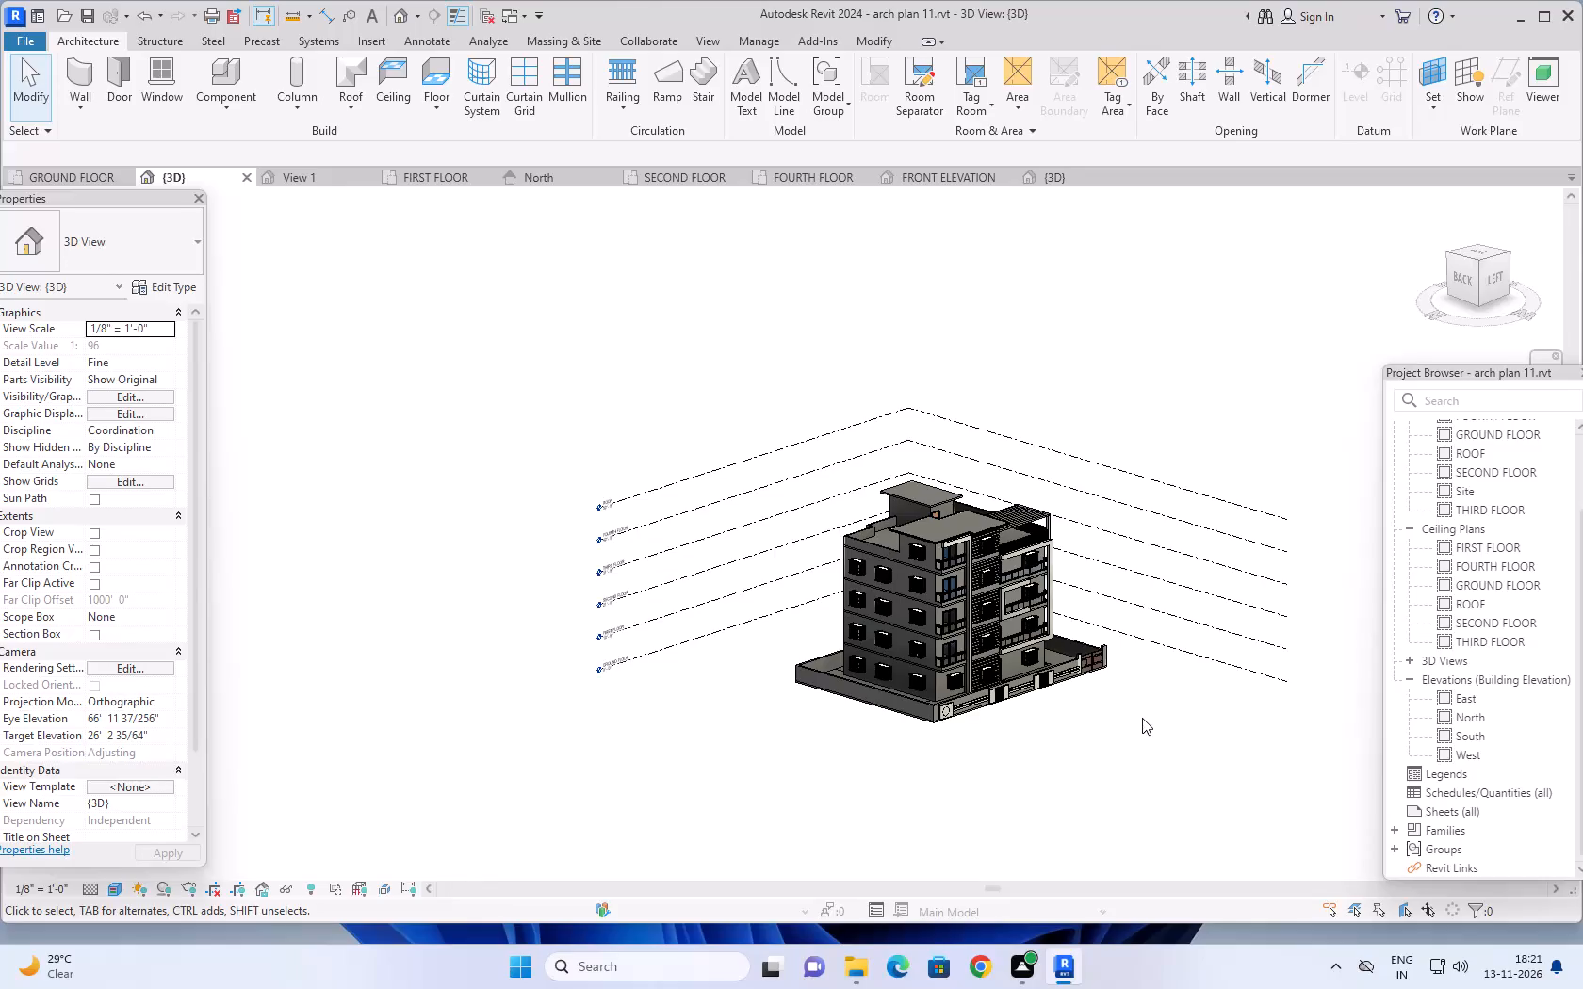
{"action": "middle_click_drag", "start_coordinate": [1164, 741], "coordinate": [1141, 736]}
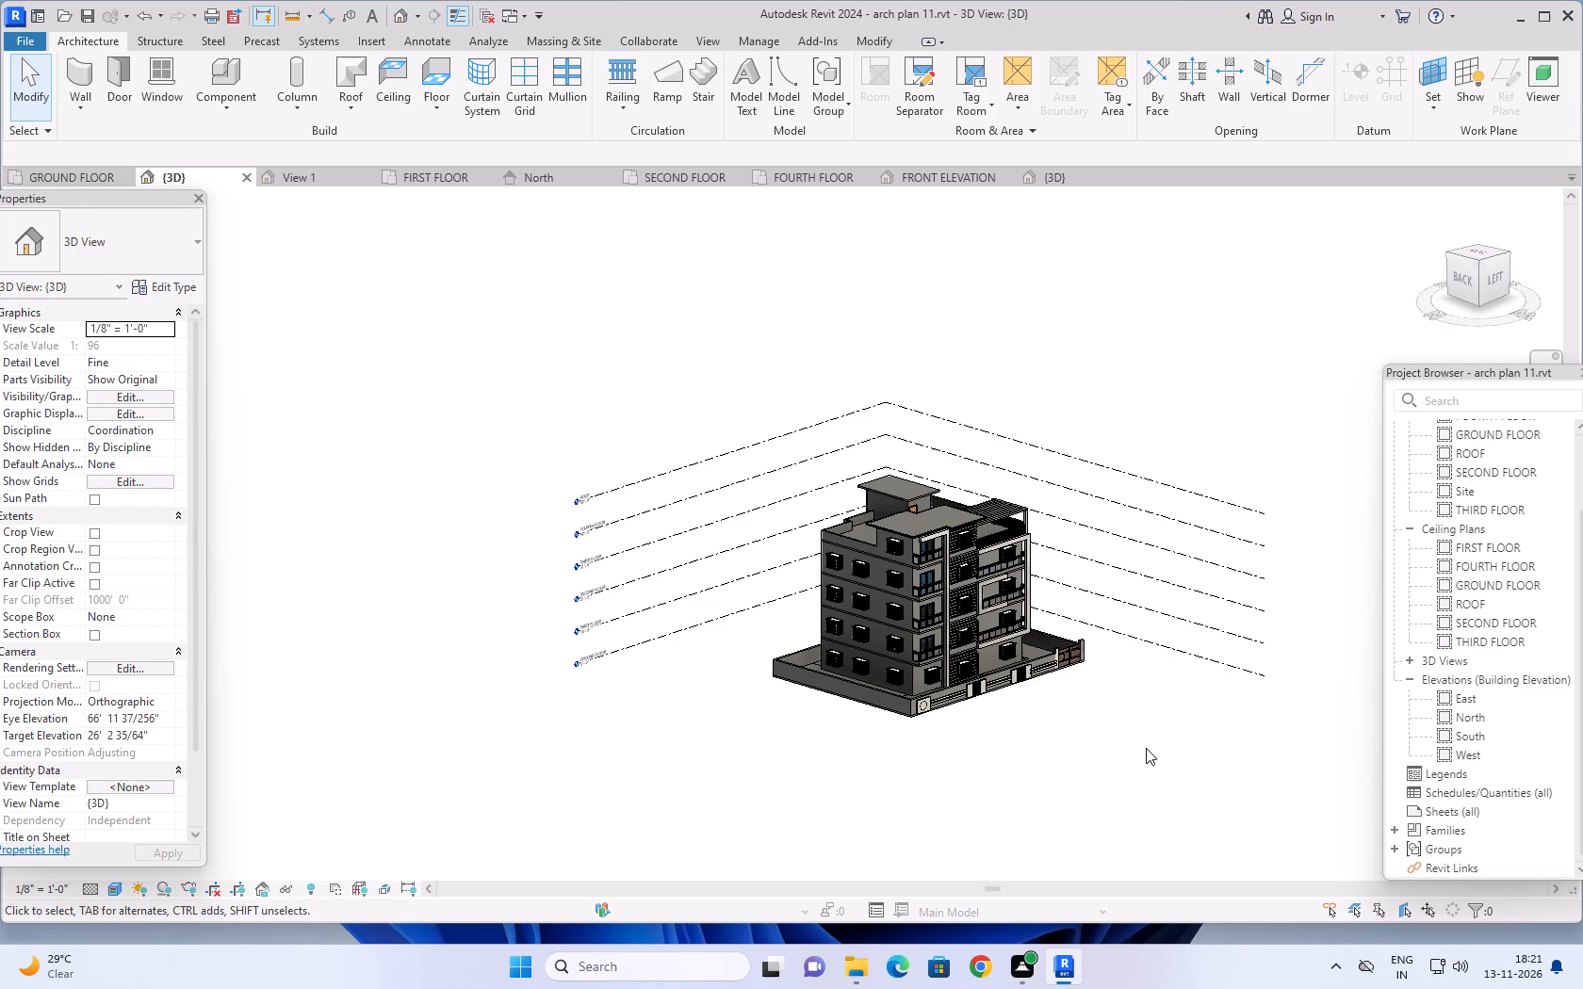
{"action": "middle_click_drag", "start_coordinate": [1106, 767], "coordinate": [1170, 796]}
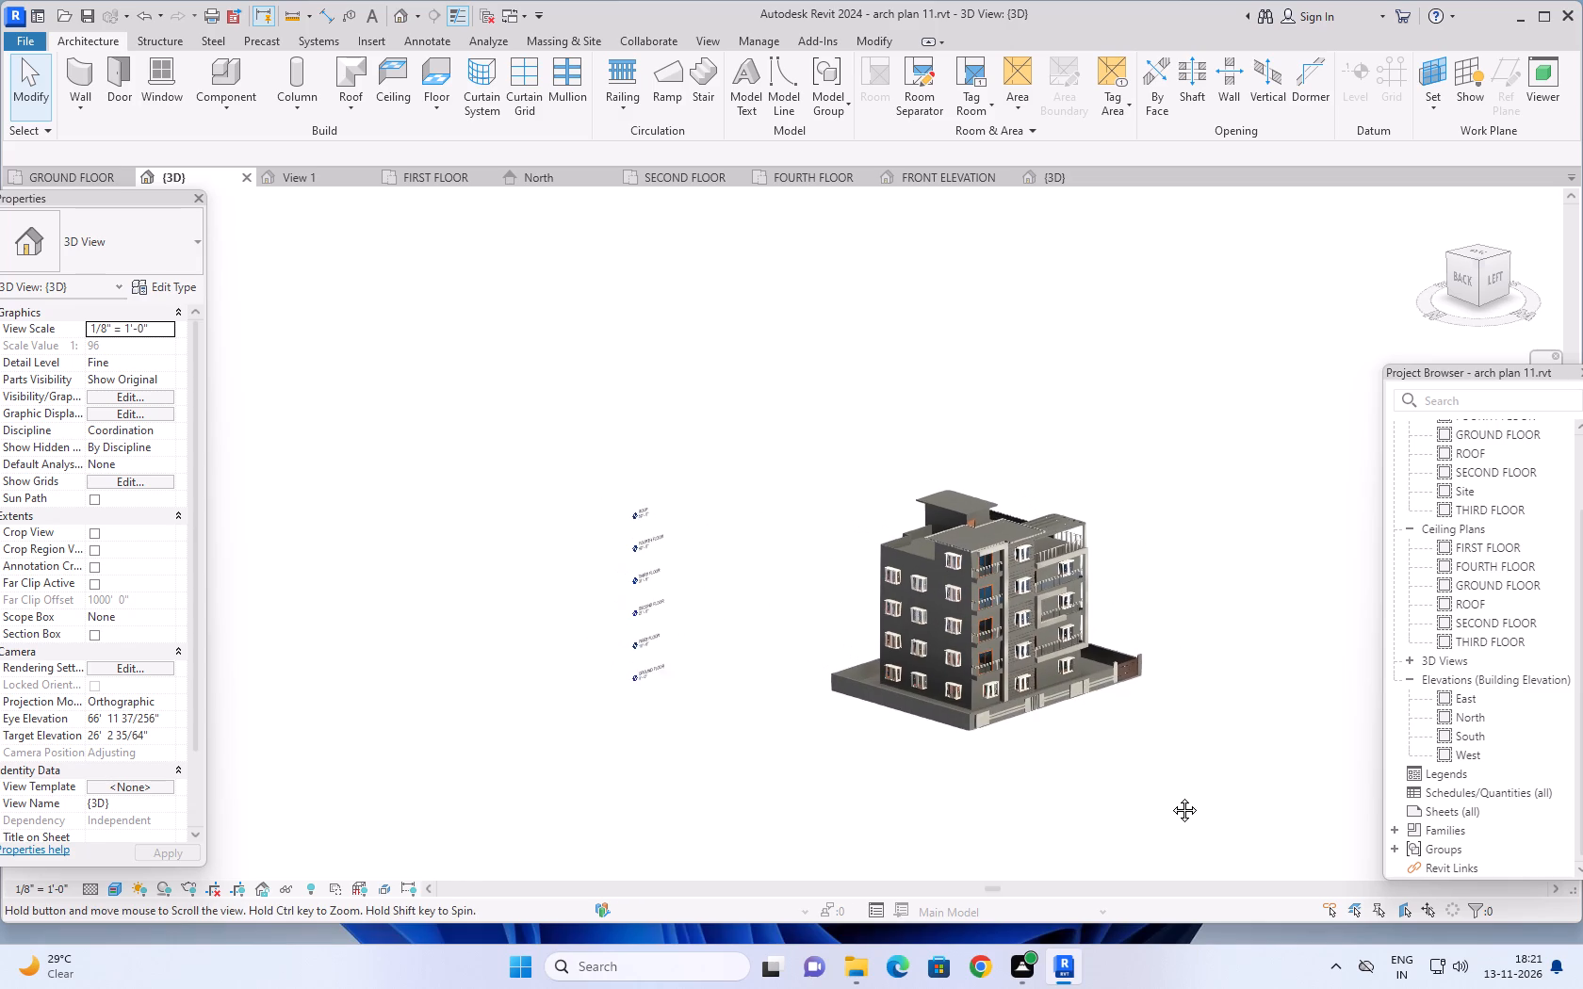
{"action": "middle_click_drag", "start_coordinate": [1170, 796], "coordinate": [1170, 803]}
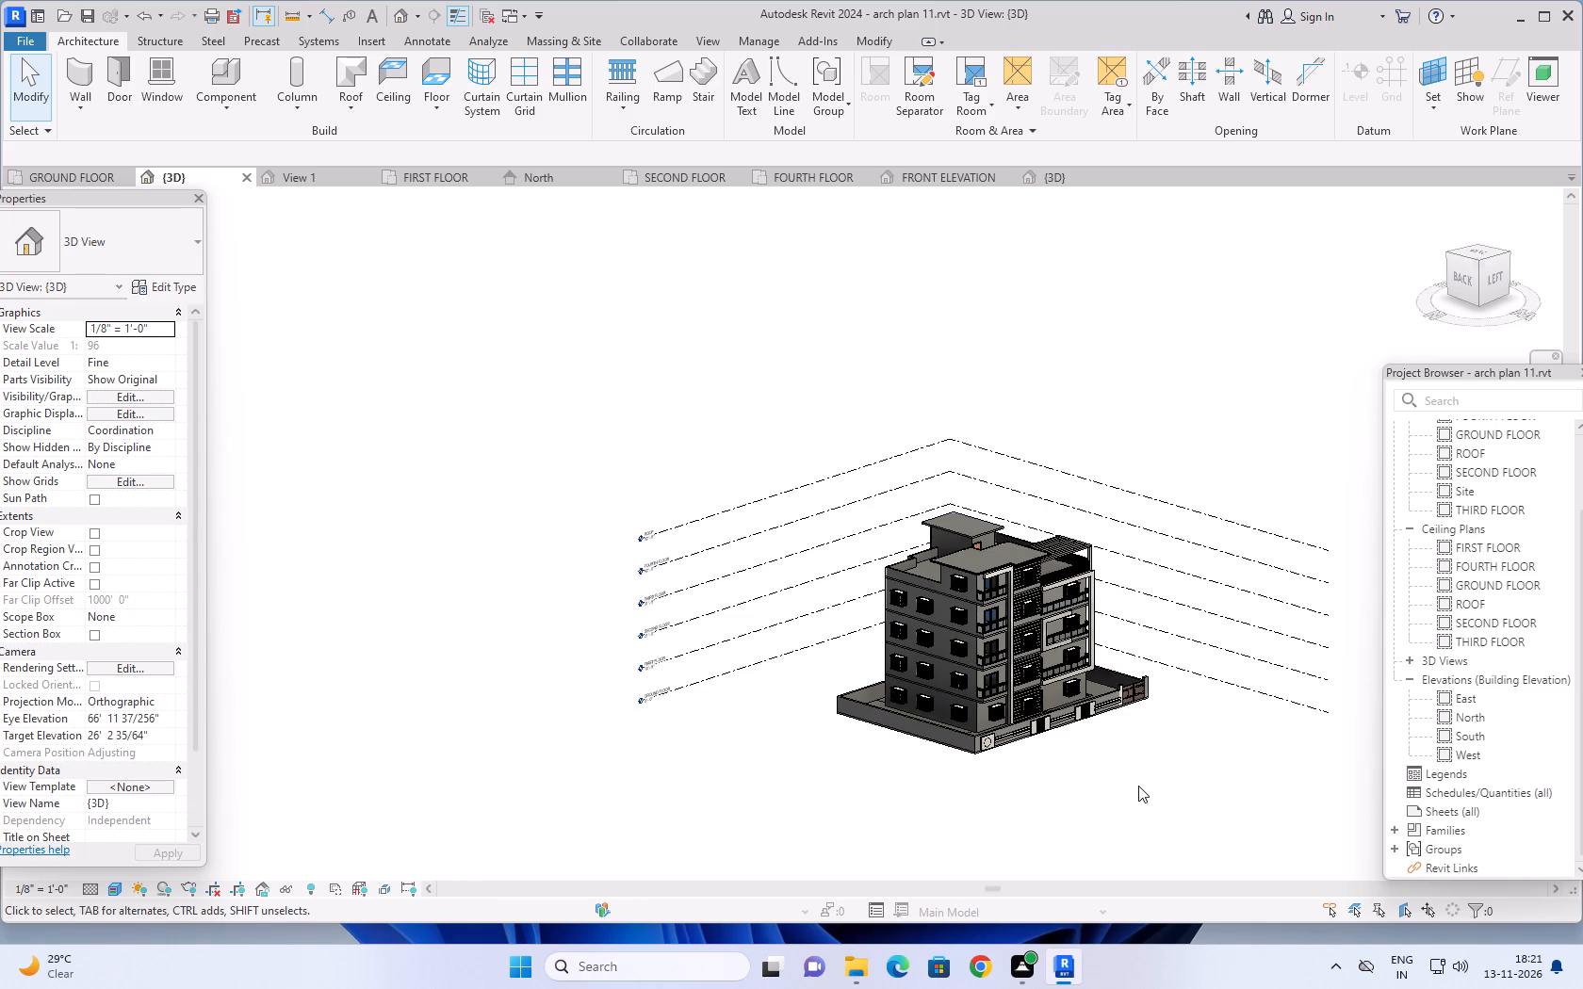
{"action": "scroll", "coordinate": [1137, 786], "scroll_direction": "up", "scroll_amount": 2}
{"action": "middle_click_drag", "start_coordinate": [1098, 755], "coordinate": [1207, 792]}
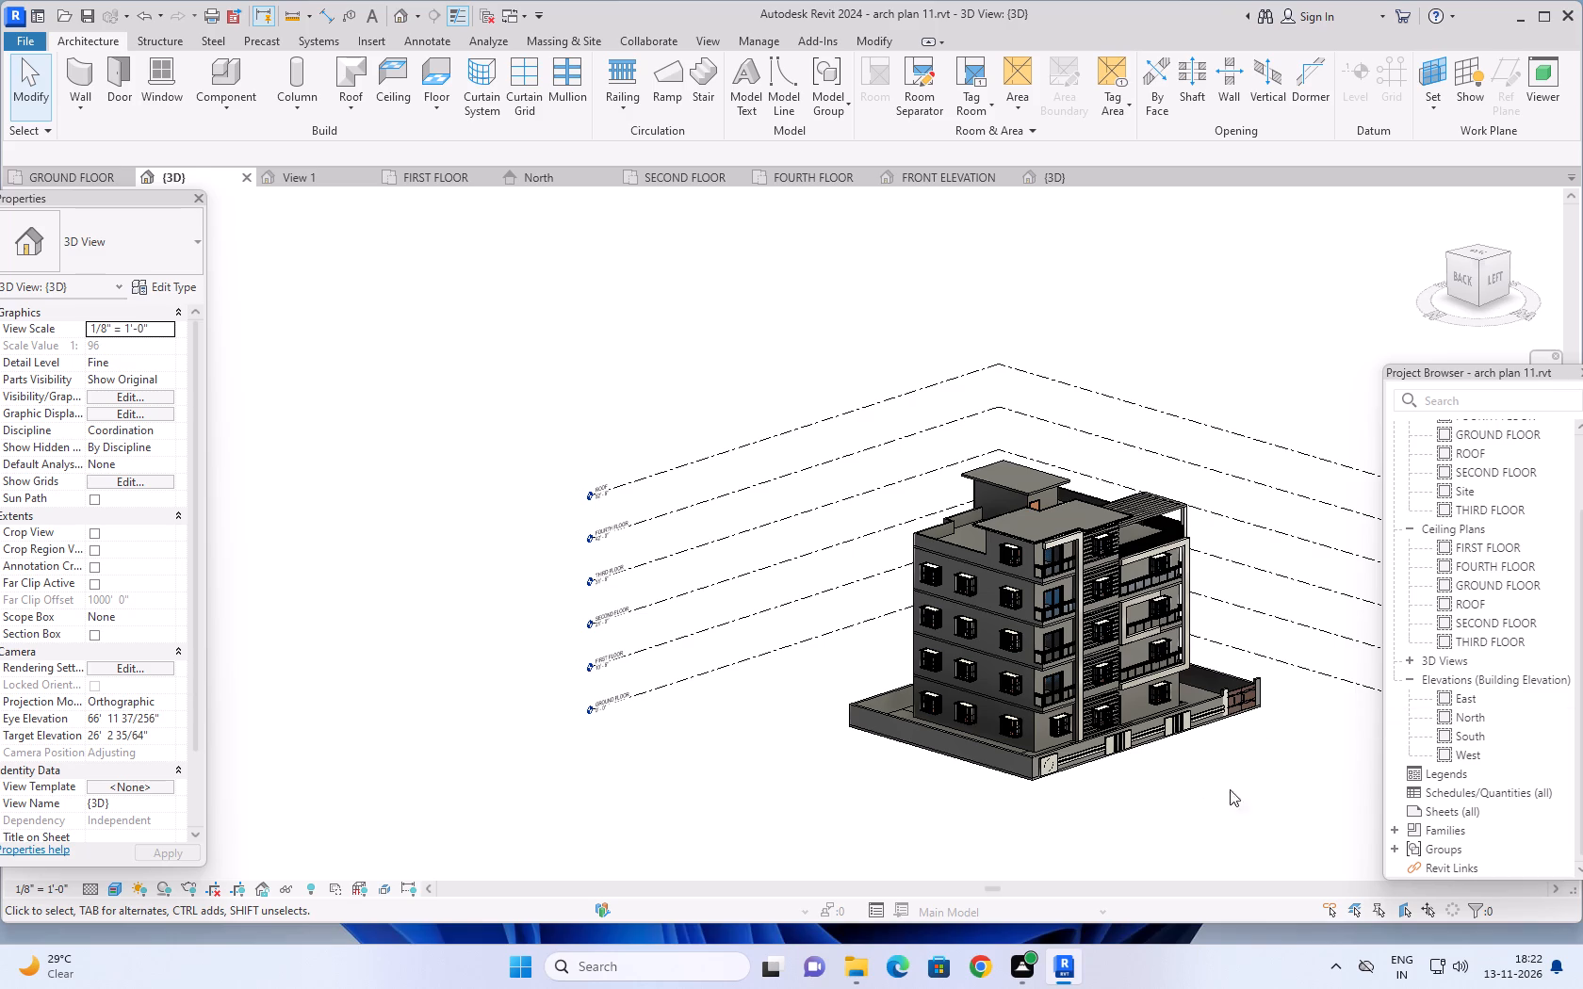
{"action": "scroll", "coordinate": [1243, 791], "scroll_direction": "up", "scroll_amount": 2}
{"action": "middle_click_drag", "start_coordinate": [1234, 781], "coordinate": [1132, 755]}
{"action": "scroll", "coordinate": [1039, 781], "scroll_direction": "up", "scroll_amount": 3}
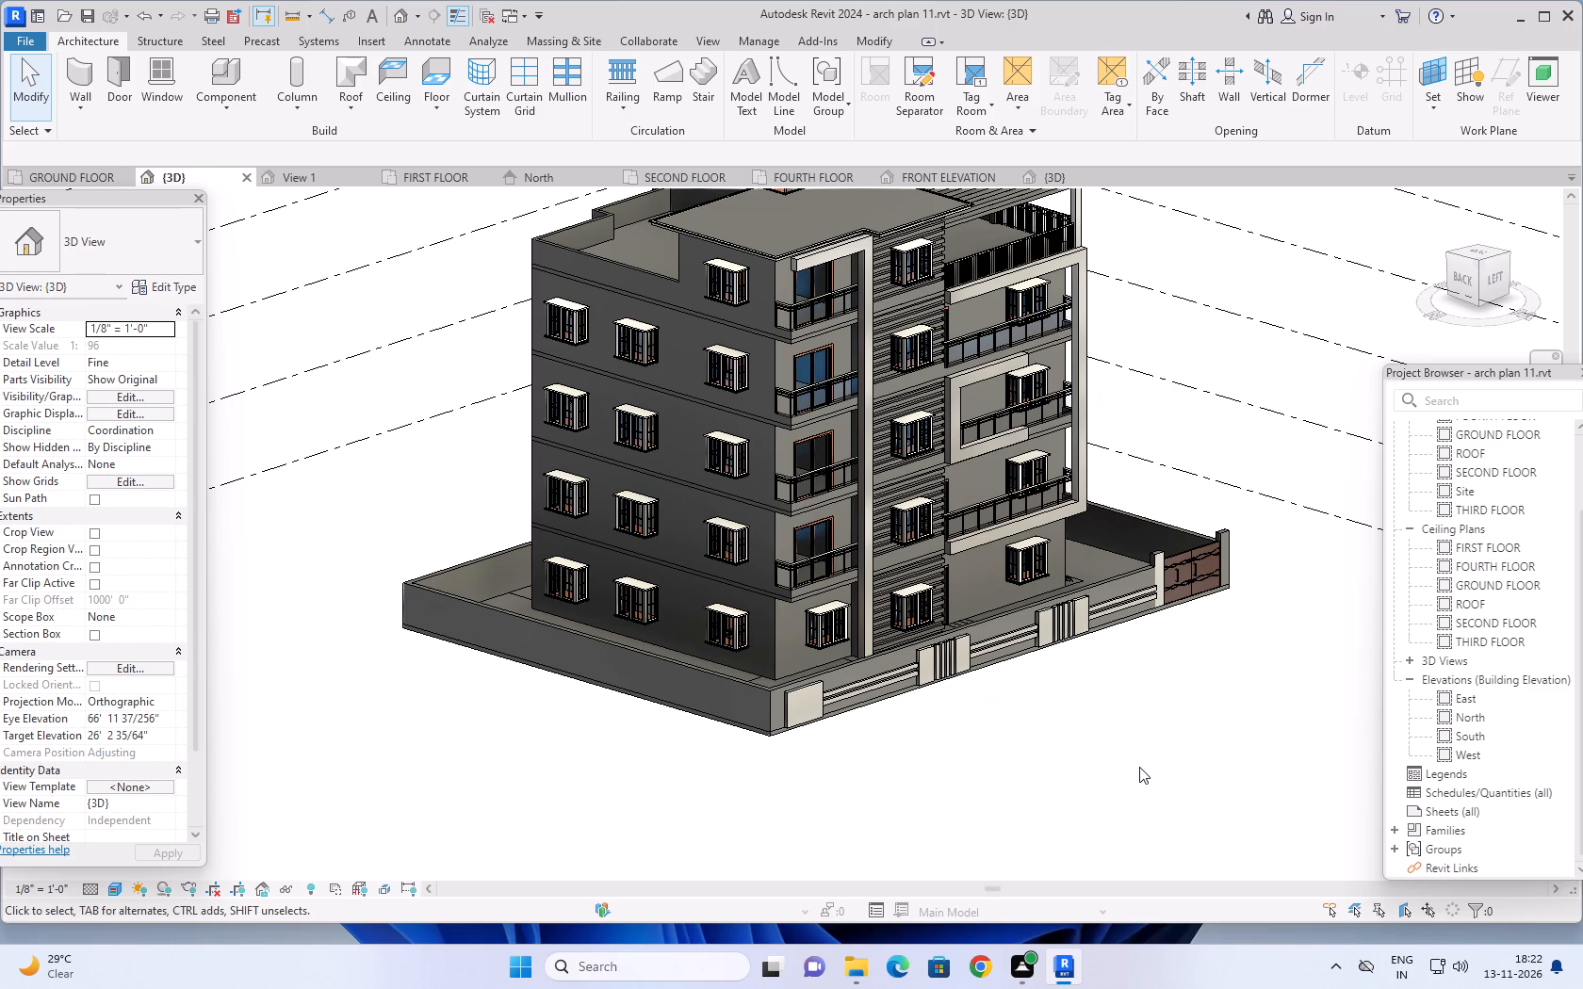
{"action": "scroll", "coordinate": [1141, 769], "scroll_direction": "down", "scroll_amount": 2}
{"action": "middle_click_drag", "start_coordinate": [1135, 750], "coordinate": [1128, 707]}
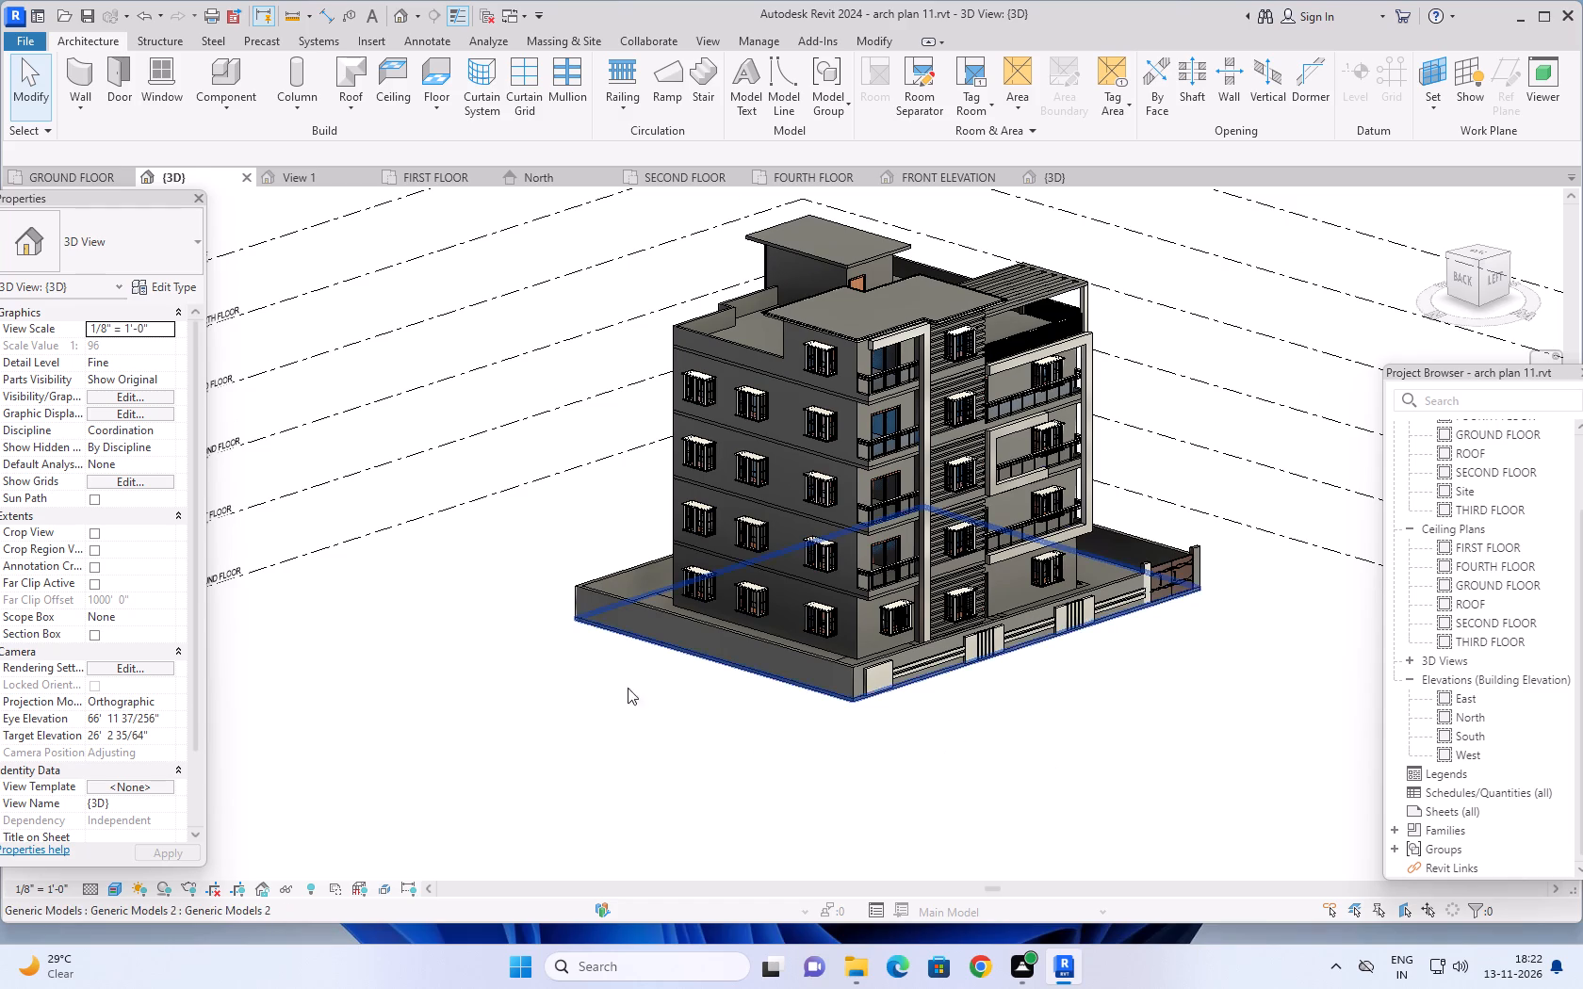
Orbit between the building's back and left sides and review the windows, balcony facade, roof and compound wall.
{"action": "middle_click_drag", "start_coordinate": [593, 702], "coordinate": [1110, 645], "text": "shift"}
{"action": "middle_click_drag", "start_coordinate": [1131, 686], "coordinate": [592, 746], "text": "shift"}
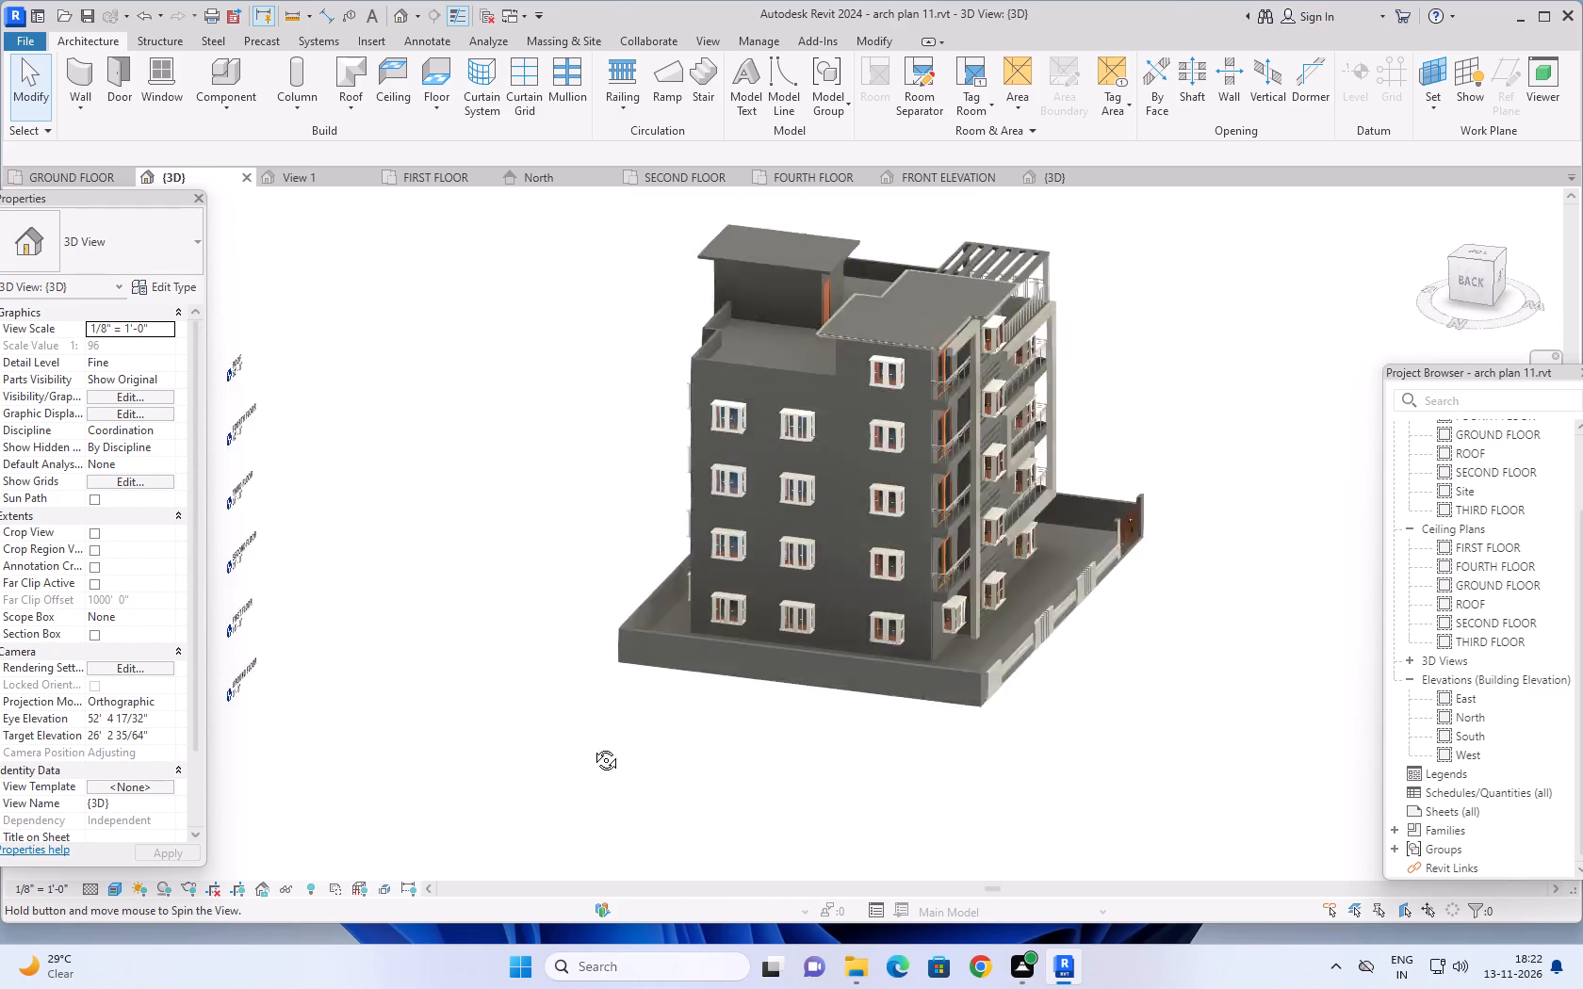
{"action": "middle_click_drag", "start_coordinate": [592, 746], "coordinate": [563, 737], "text": "shift"}
{"action": "scroll", "coordinate": [1055, 710], "scroll_direction": "up", "scroll_amount": 1}
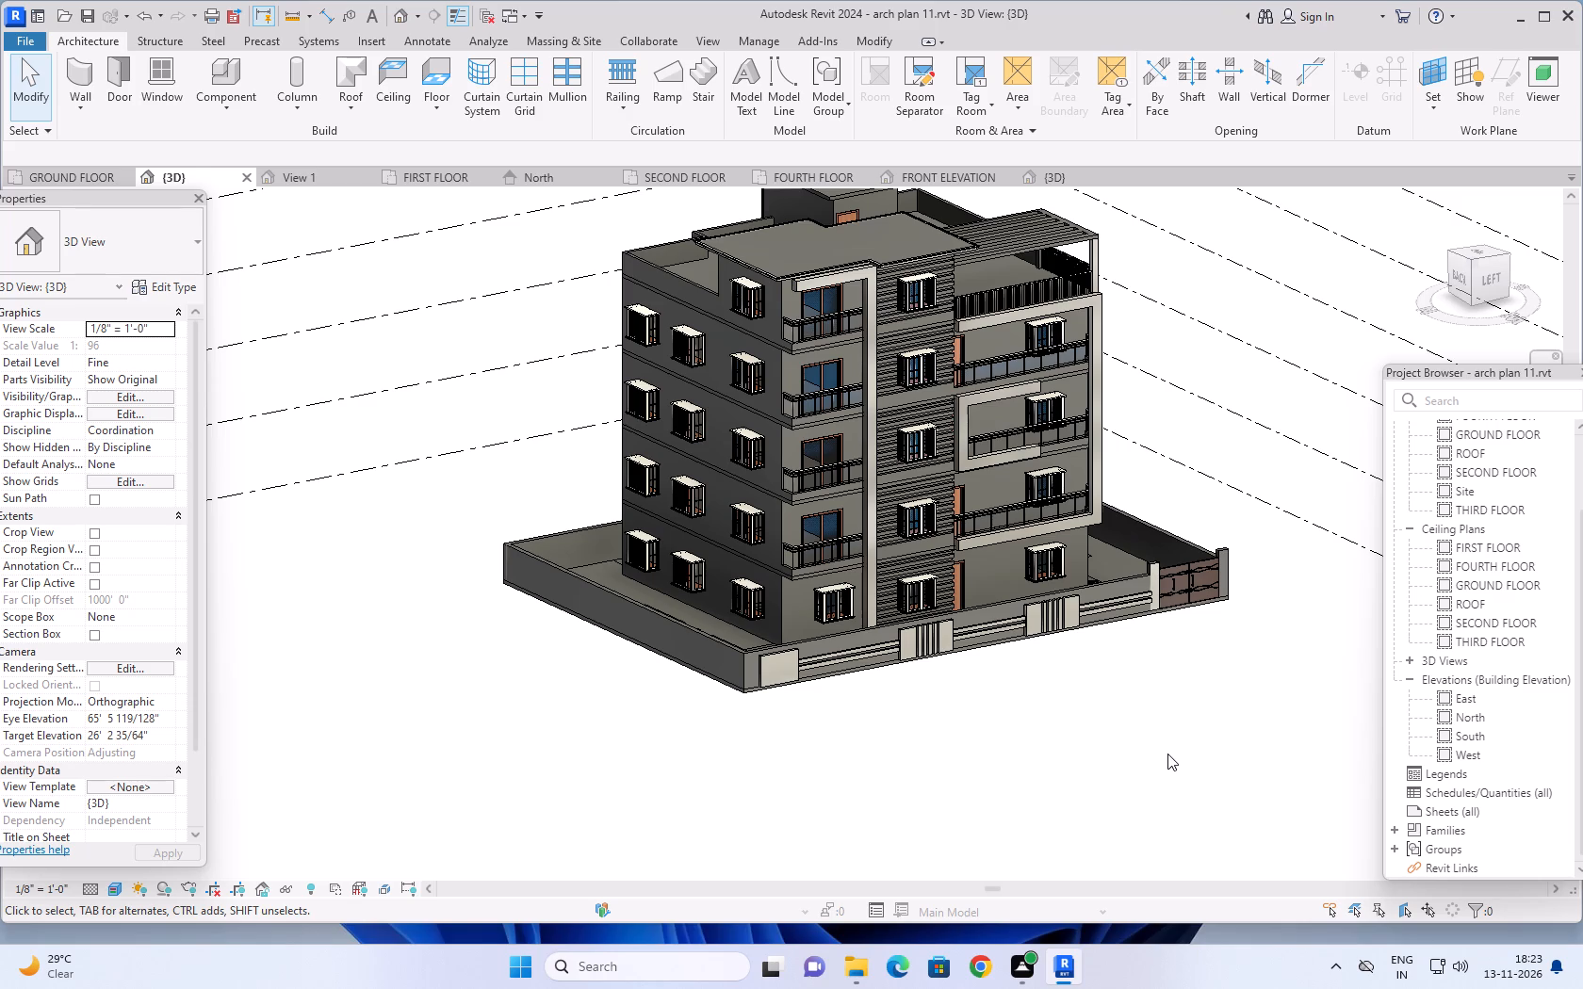
{"action": "scroll", "coordinate": [1195, 715], "scroll_direction": "down", "scroll_amount": 1}
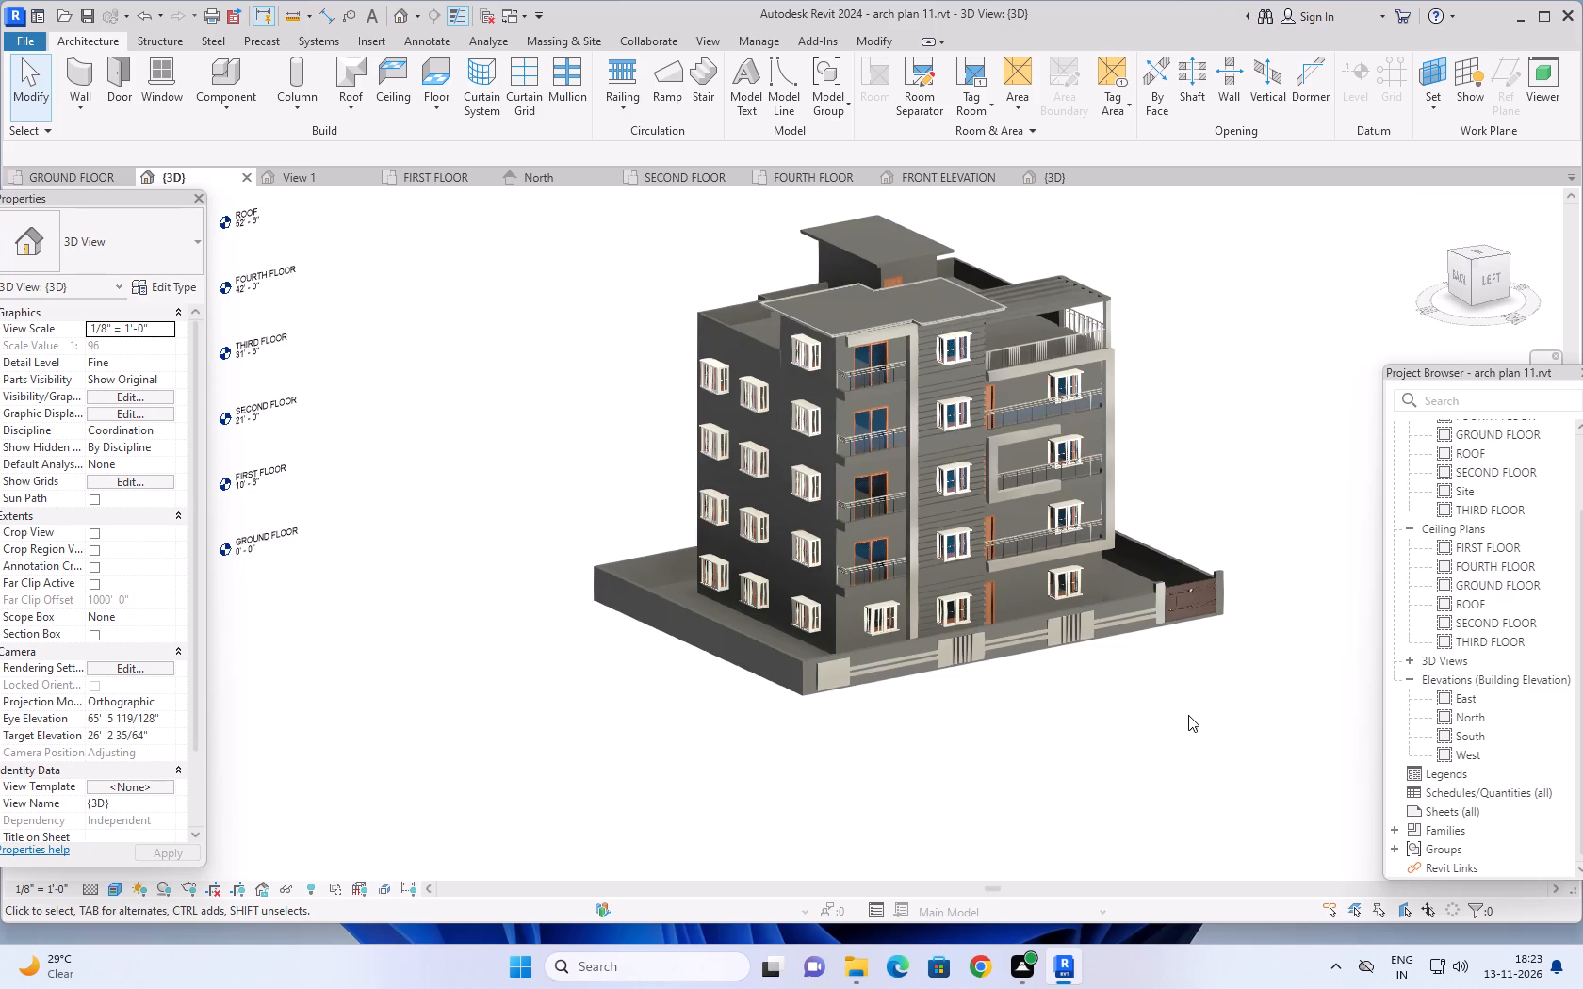
{"action": "middle_click_drag", "start_coordinate": [1087, 720], "coordinate": [1132, 778]}
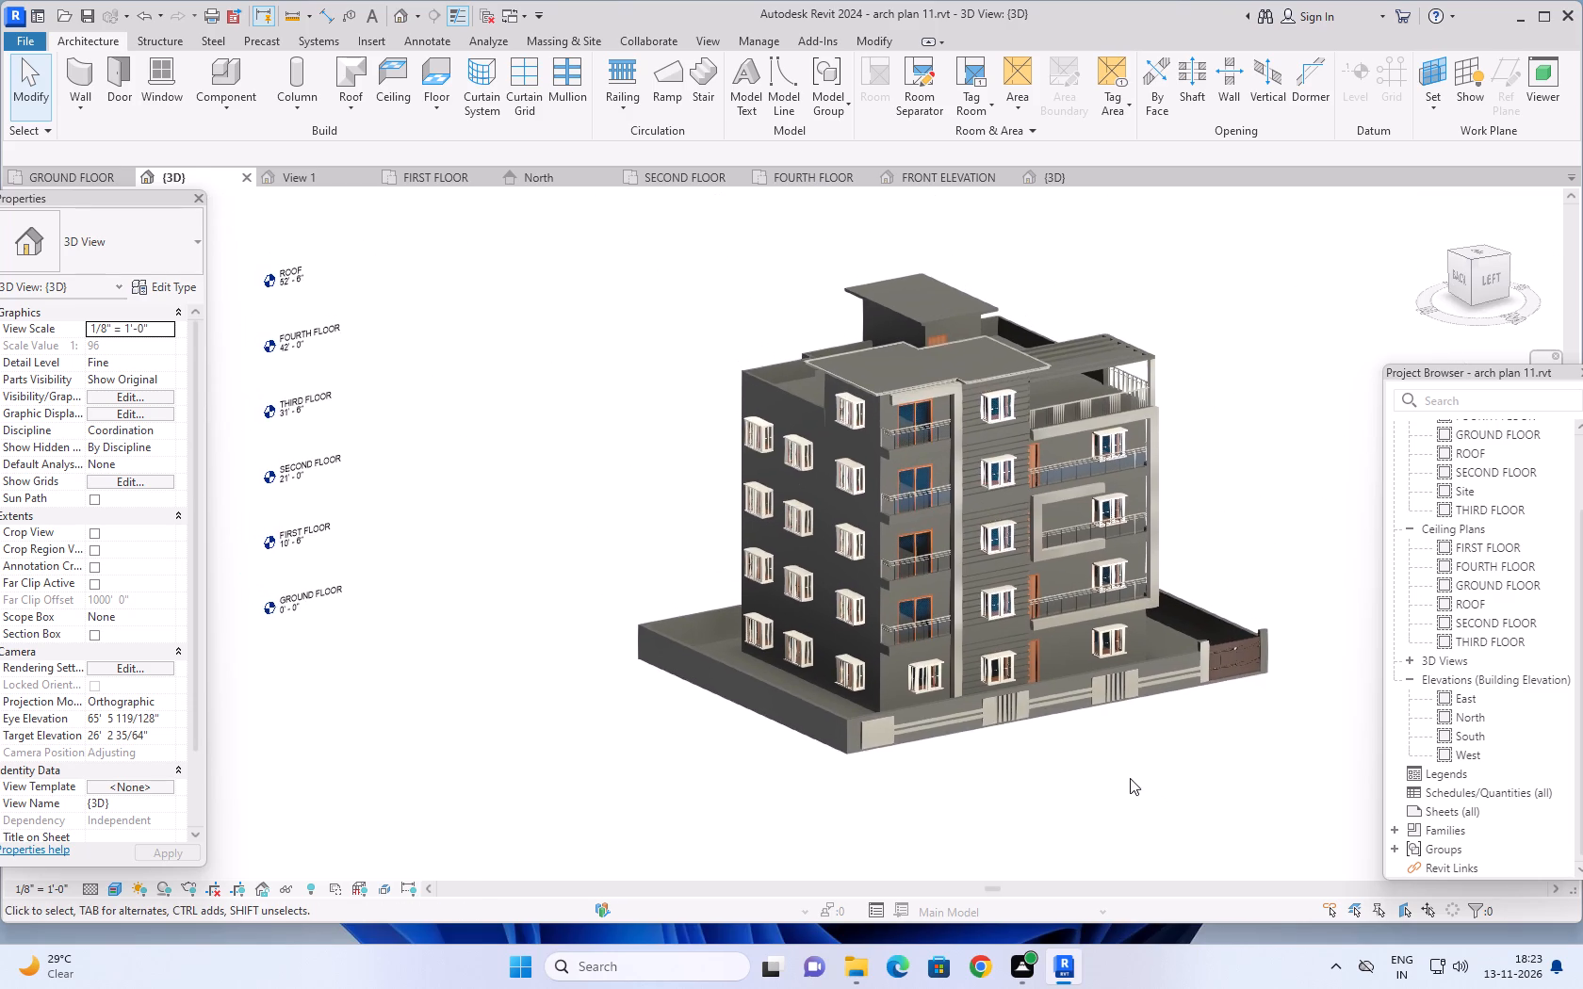
{"action": "scroll", "coordinate": [1129, 777], "scroll_direction": "up", "scroll_amount": 2}
{"action": "middle_click_drag", "start_coordinate": [1156, 736], "coordinate": [1137, 767]}
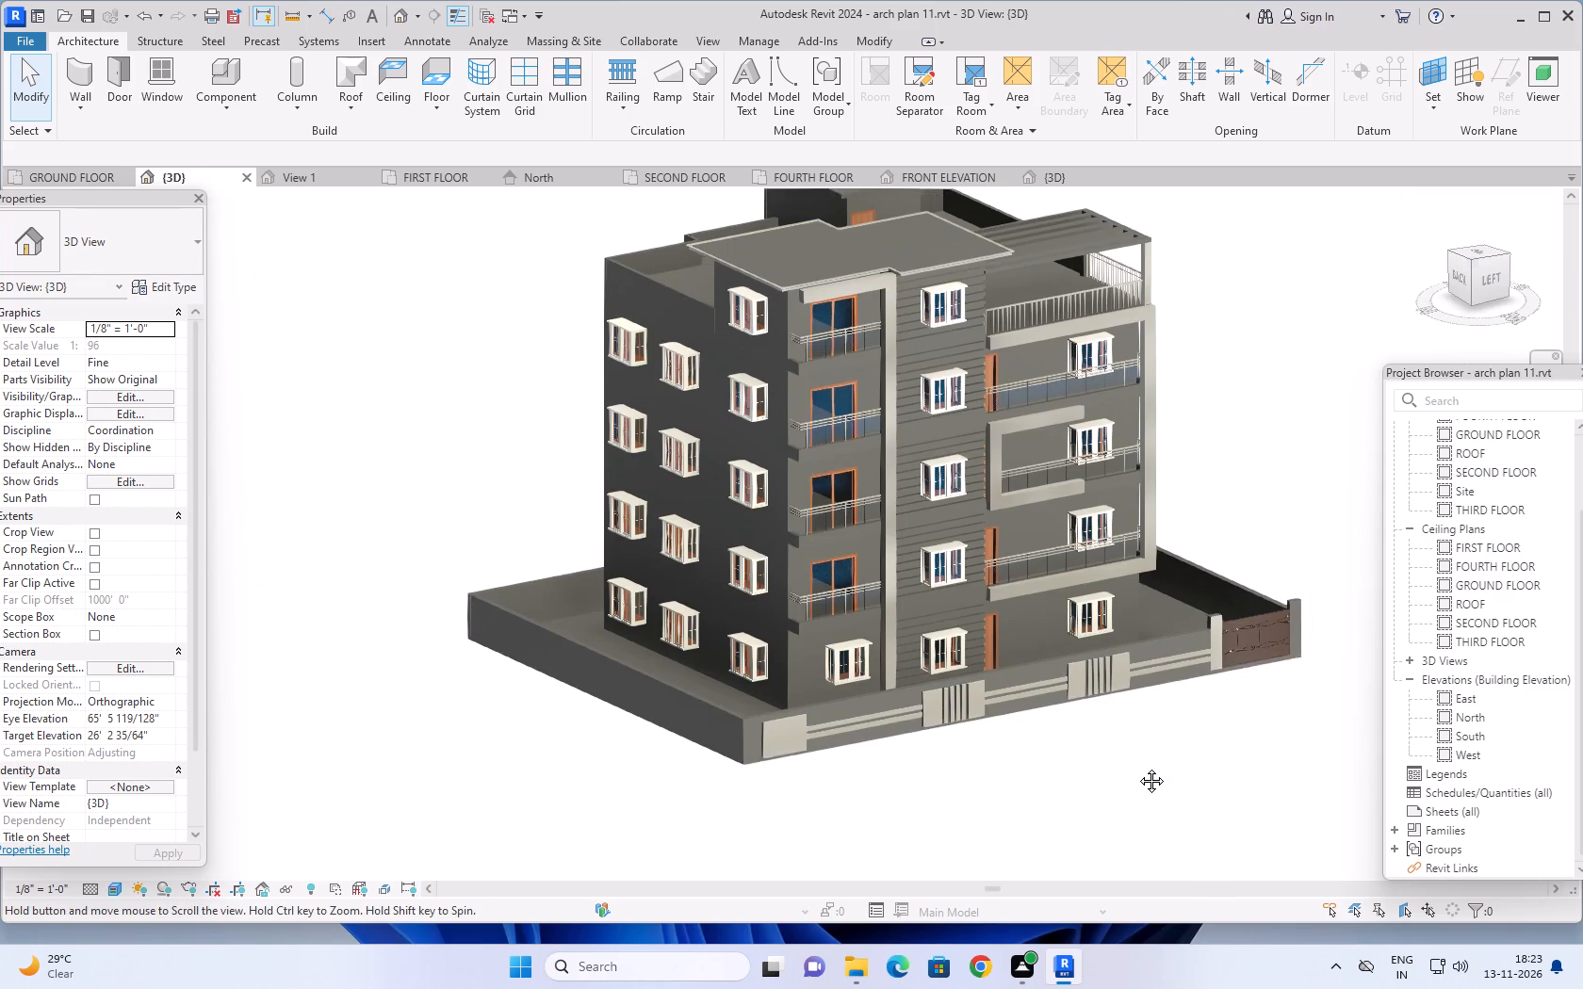
{"action": "middle_click_drag", "start_coordinate": [1137, 767], "coordinate": [1134, 786]}
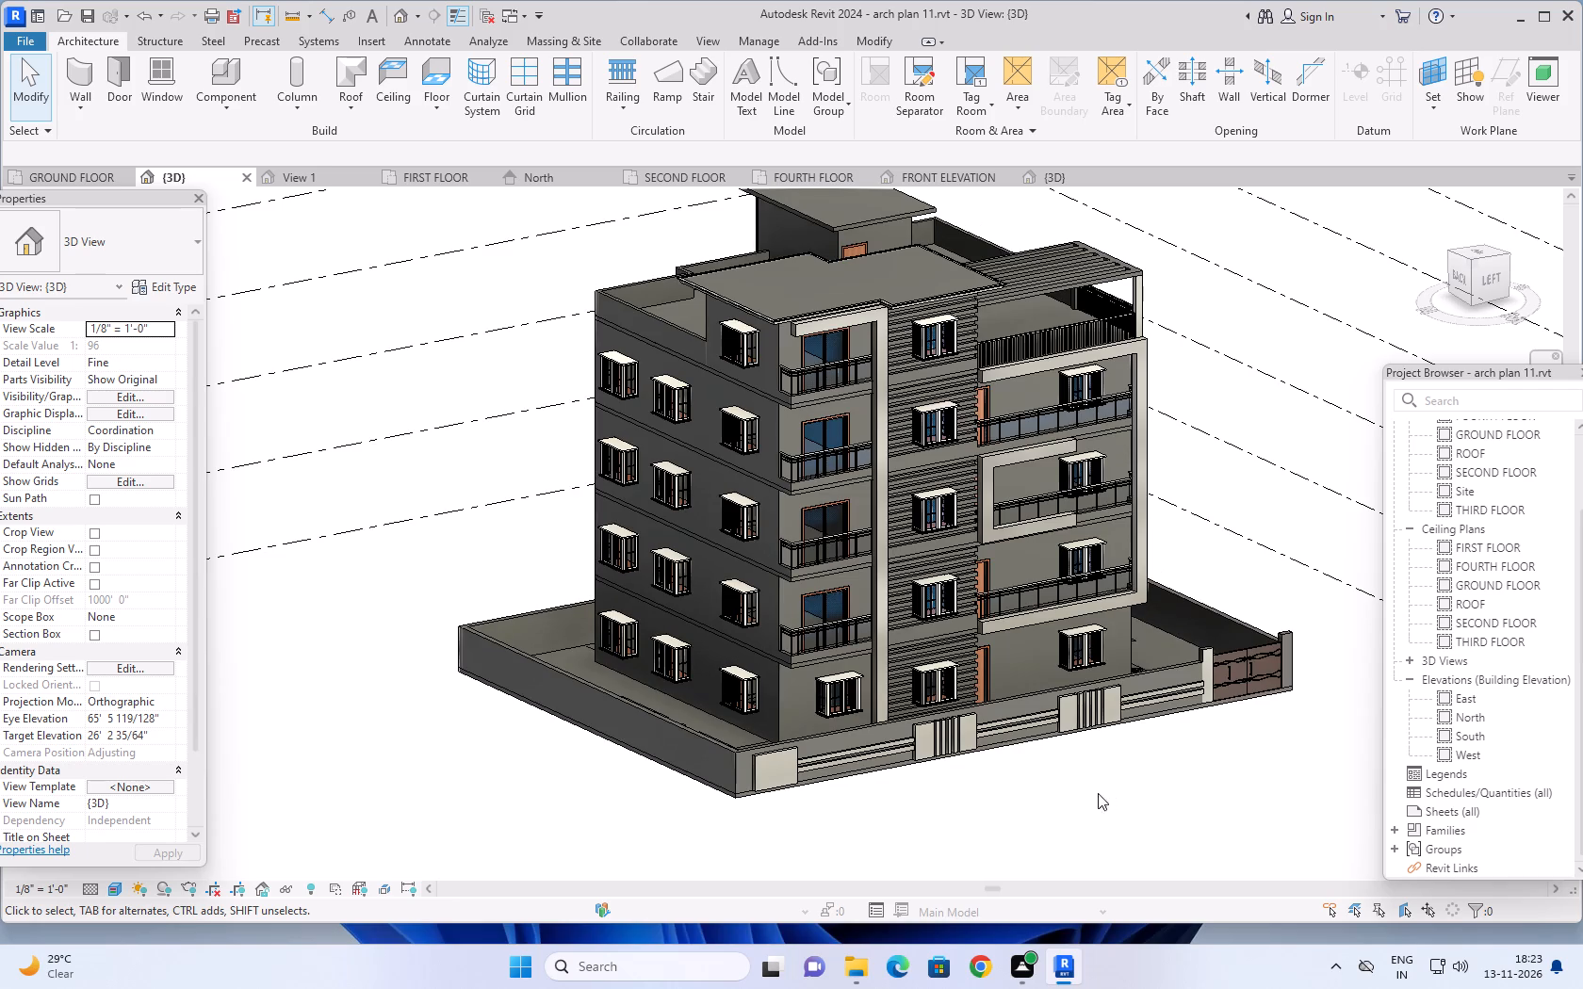
{"action": "middle_click_drag", "start_coordinate": [1011, 807], "coordinate": [1025, 790]}
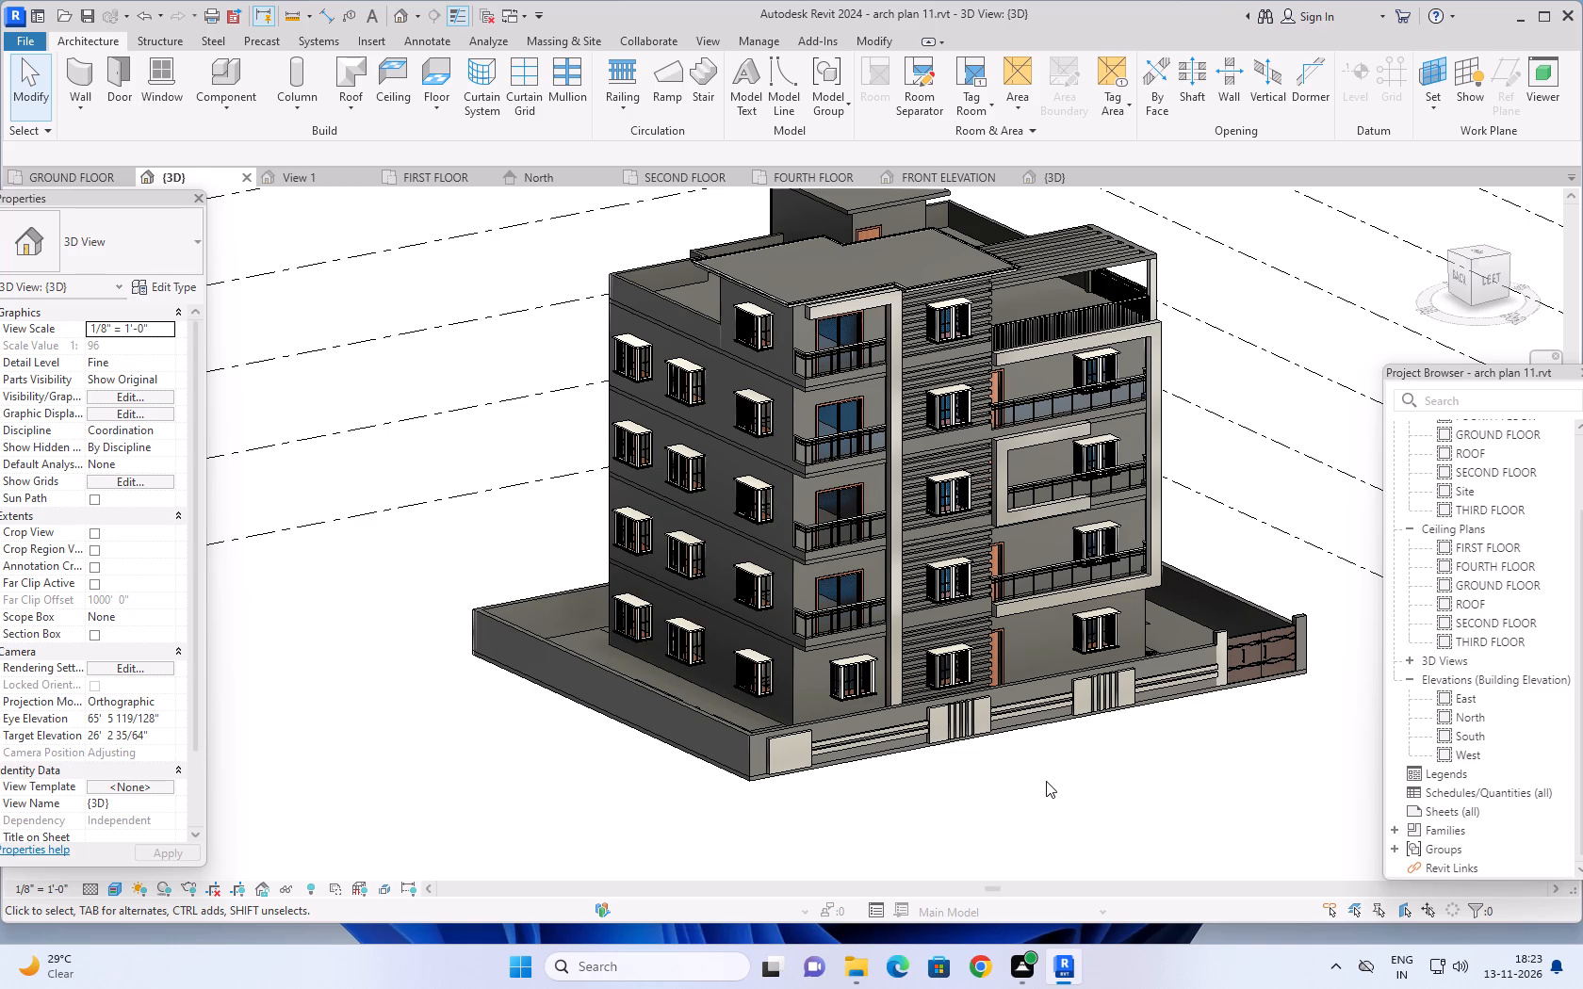
{"action": "scroll", "coordinate": [1070, 801], "scroll_direction": "down", "scroll_amount": 1}
{"action": "middle_click_drag", "start_coordinate": [1079, 799], "coordinate": [1069, 794]}
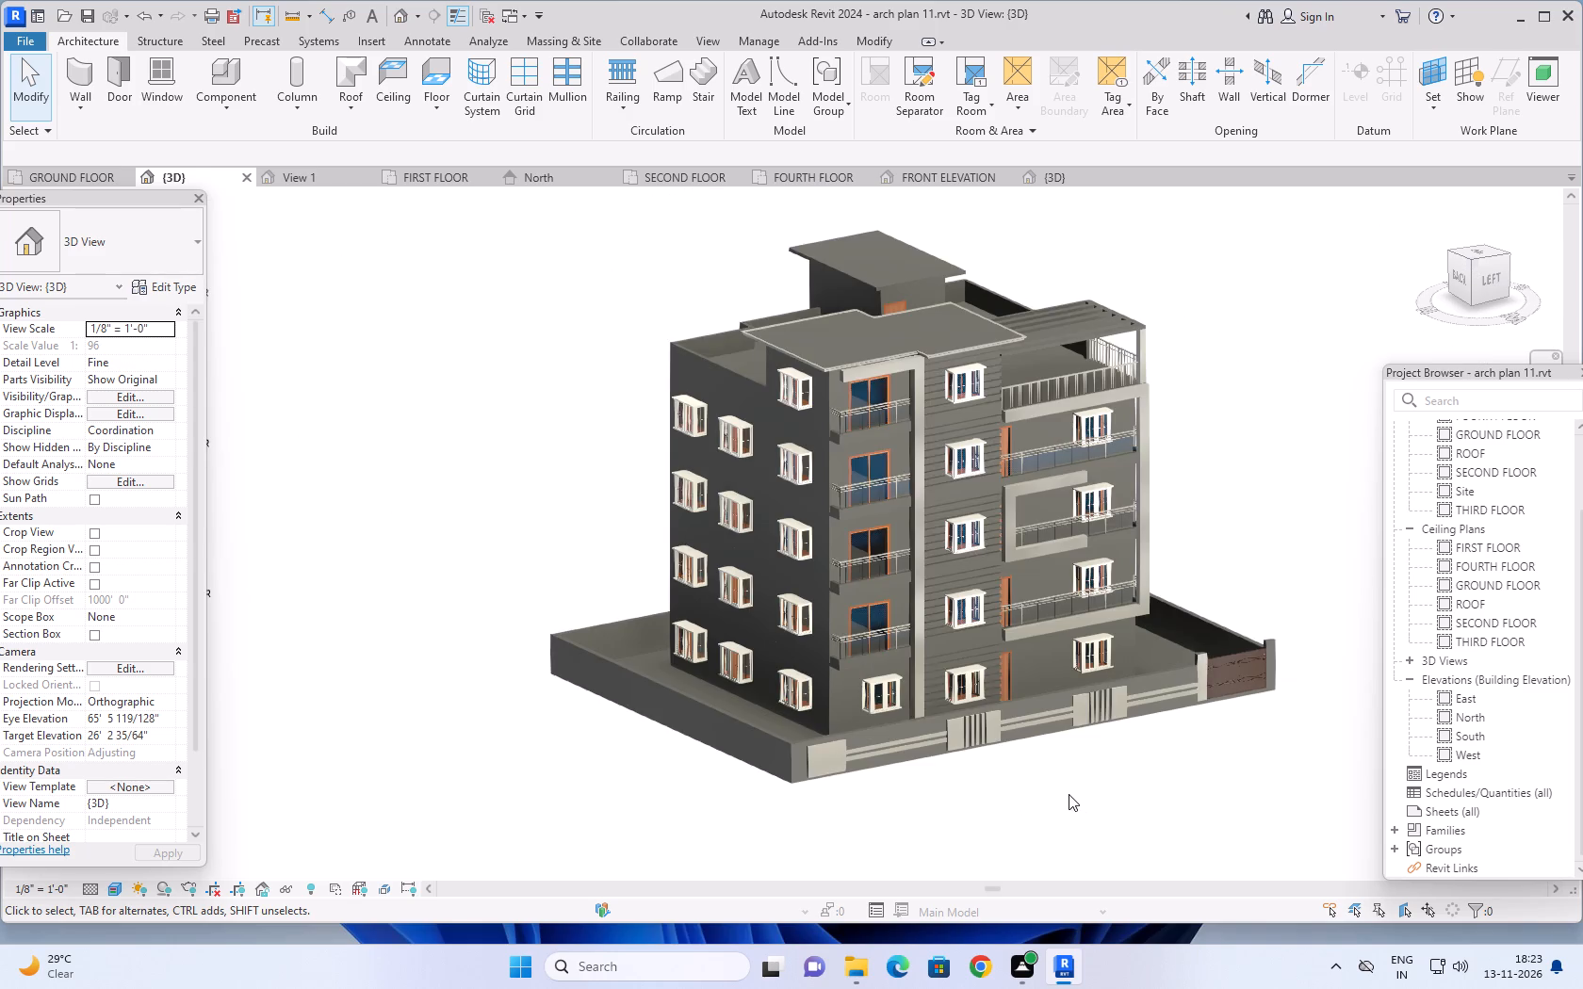
{"action": "middle_click_drag", "start_coordinate": [1069, 794], "coordinate": [1011, 771]}
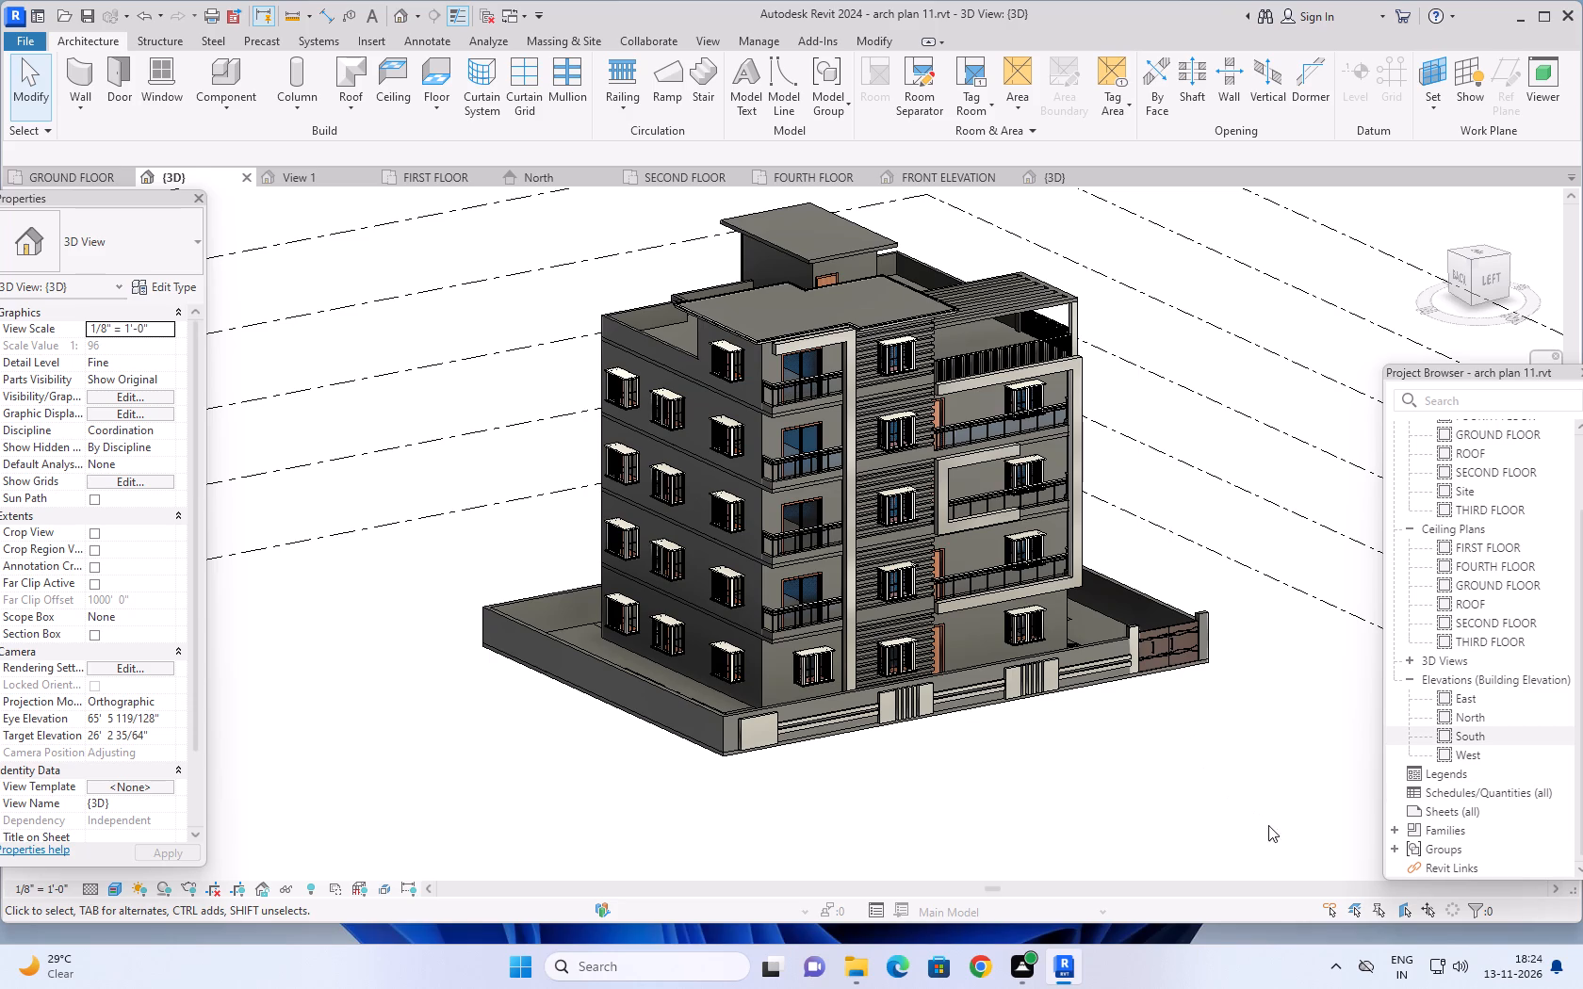
Examine the left side's compound wall panels, entrance gate and lower balconies up close.
{"action": "scroll", "coordinate": [1301, 867], "scroll_direction": "down", "scroll_amount": 2}
{"action": "scroll", "coordinate": [1301, 878], "scroll_direction": "up", "scroll_amount": 2}
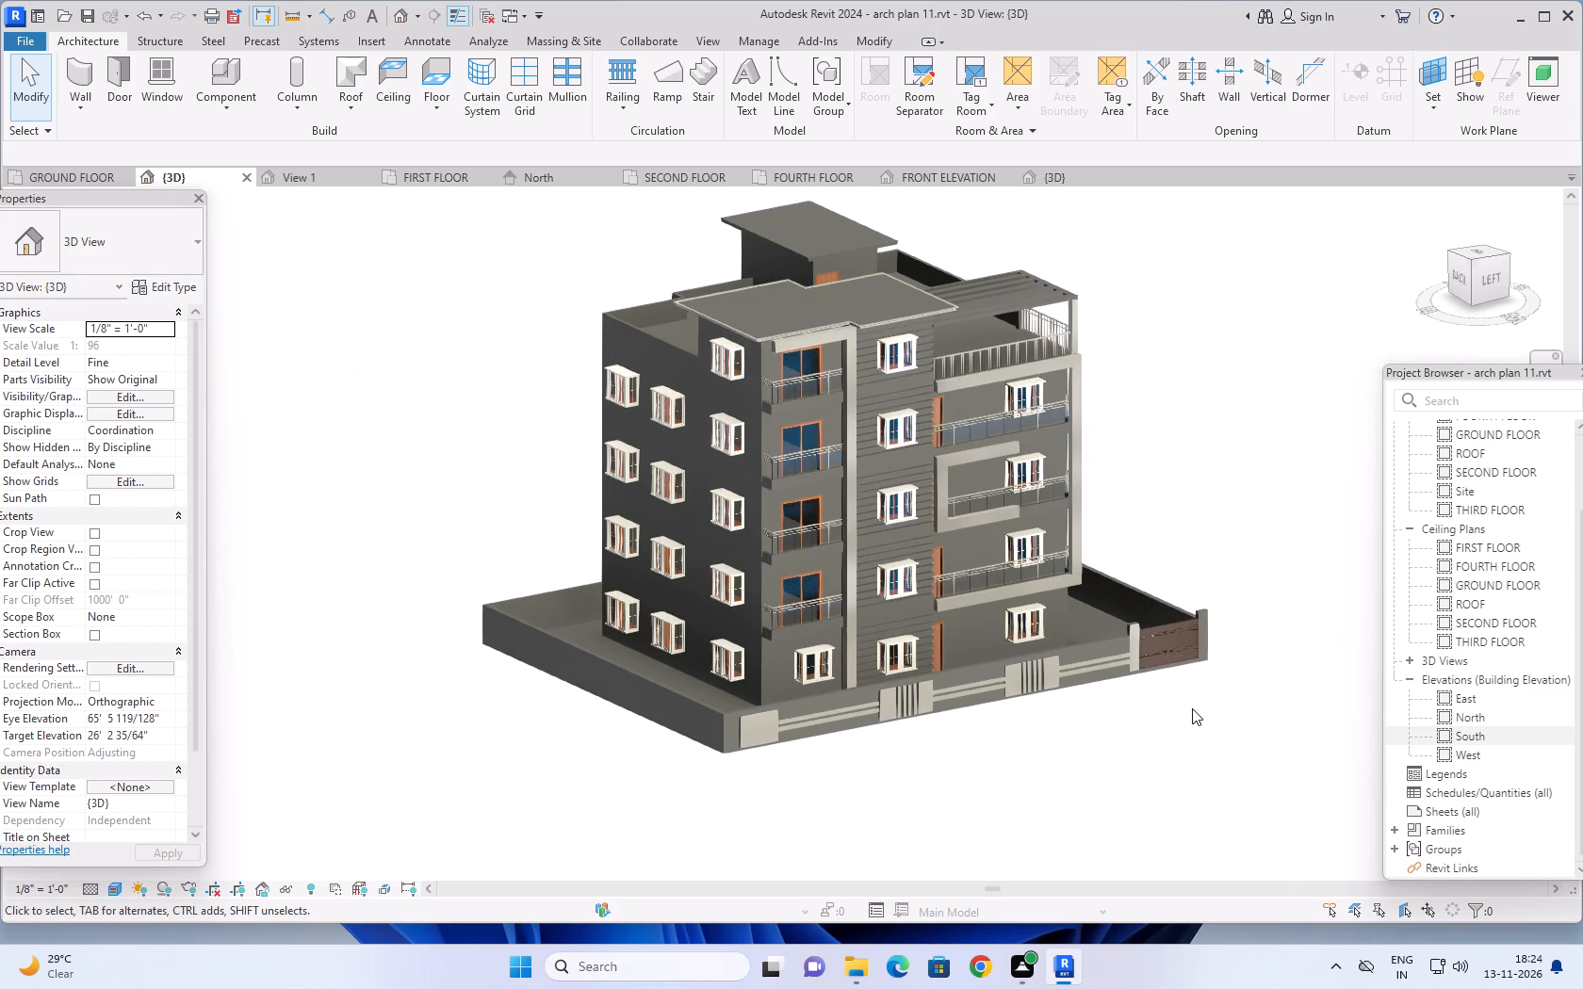
{"action": "scroll", "coordinate": [1192, 708], "scroll_direction": "up", "scroll_amount": 5}
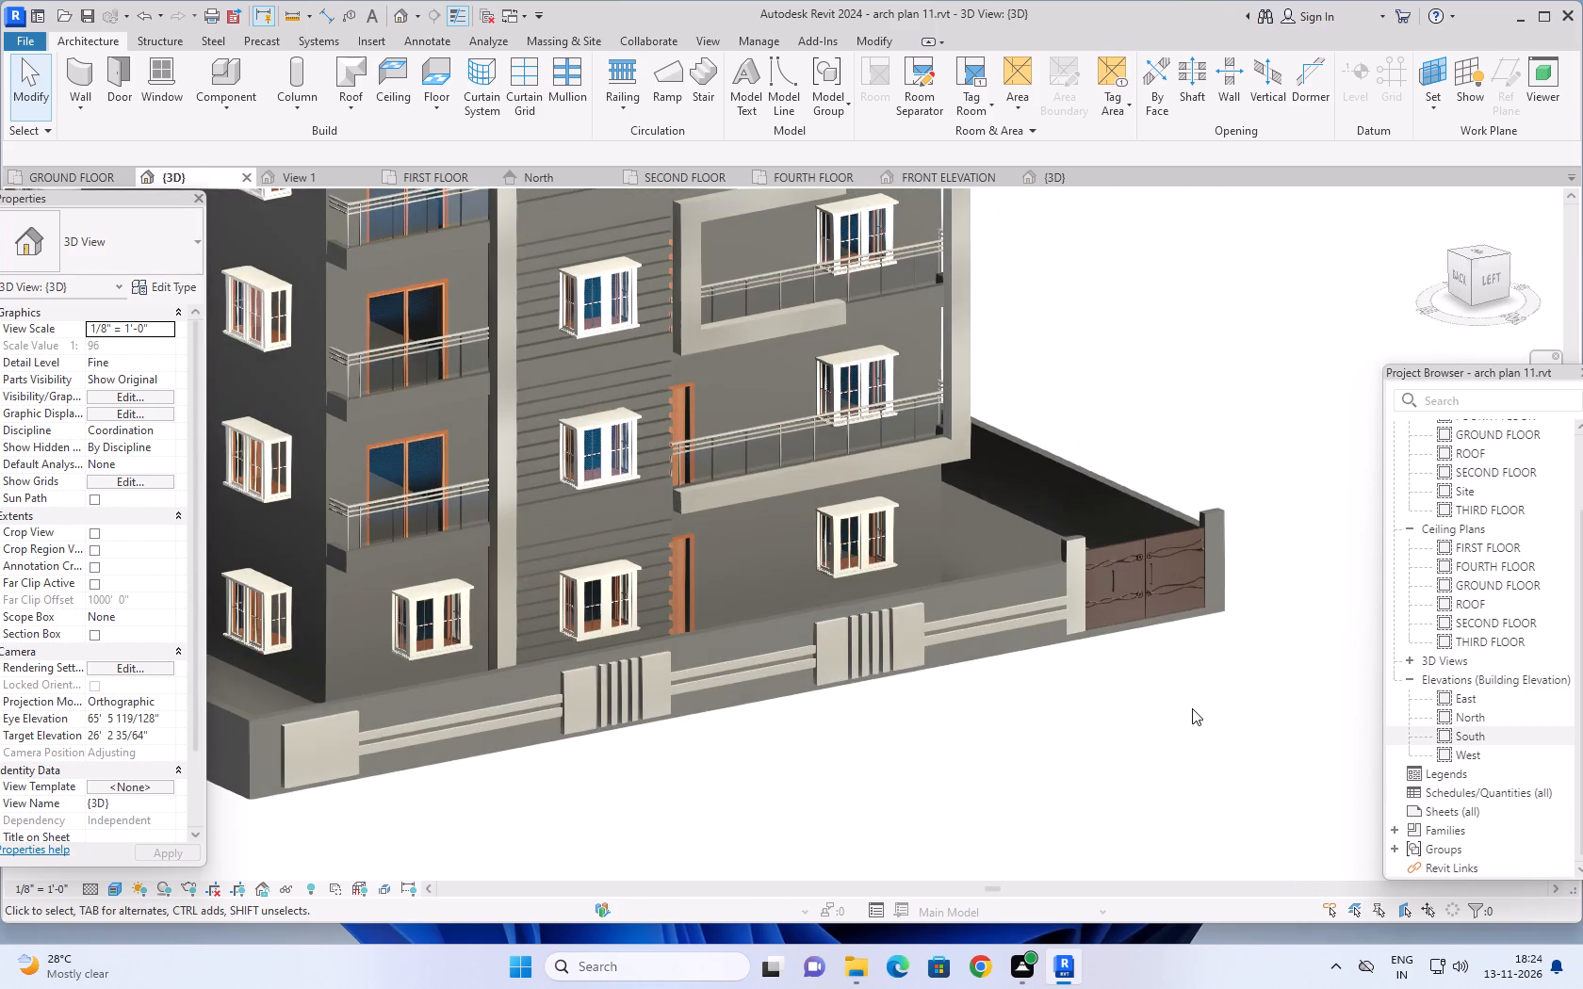
{"action": "scroll", "coordinate": [1192, 708], "scroll_direction": "down", "scroll_amount": 7}
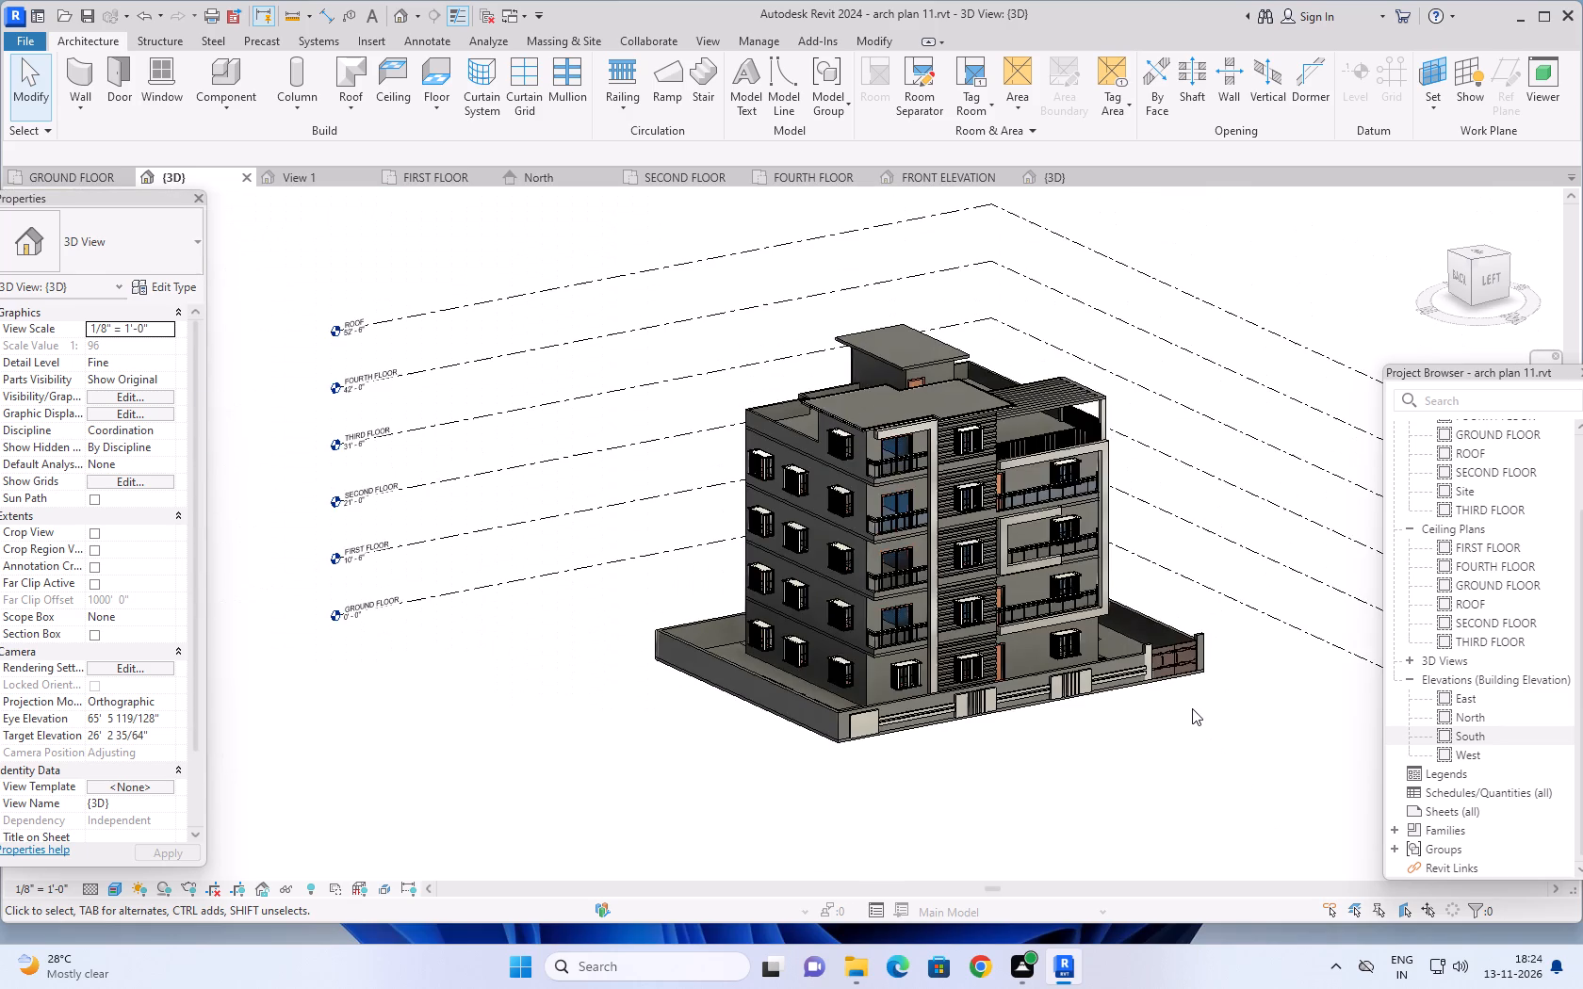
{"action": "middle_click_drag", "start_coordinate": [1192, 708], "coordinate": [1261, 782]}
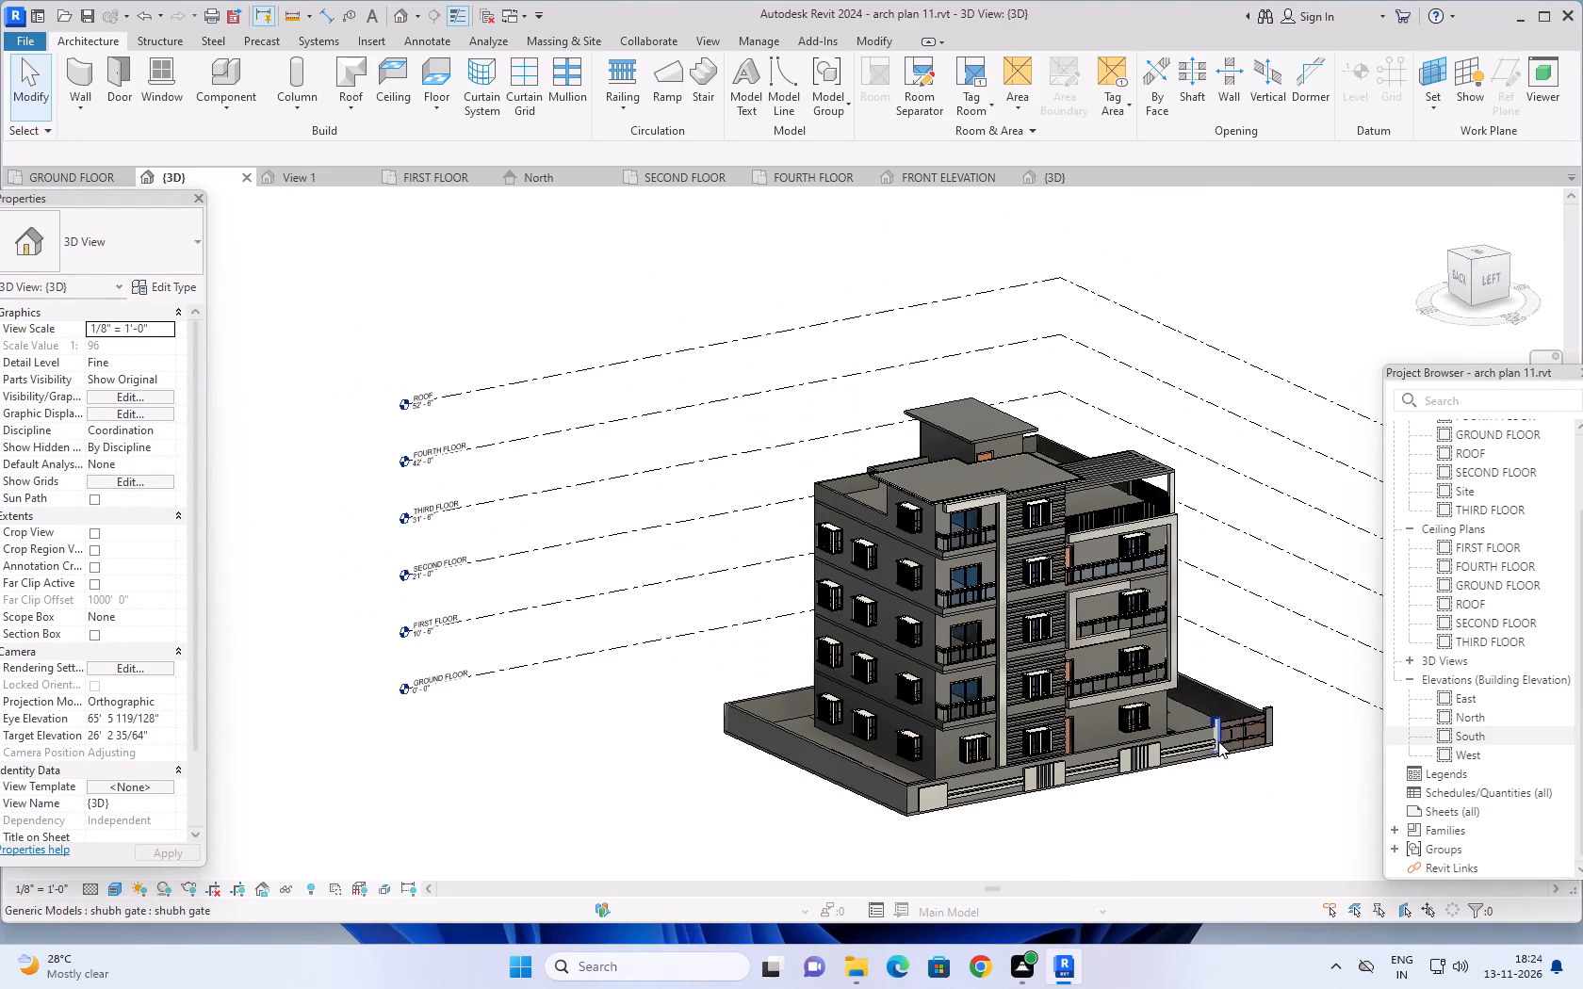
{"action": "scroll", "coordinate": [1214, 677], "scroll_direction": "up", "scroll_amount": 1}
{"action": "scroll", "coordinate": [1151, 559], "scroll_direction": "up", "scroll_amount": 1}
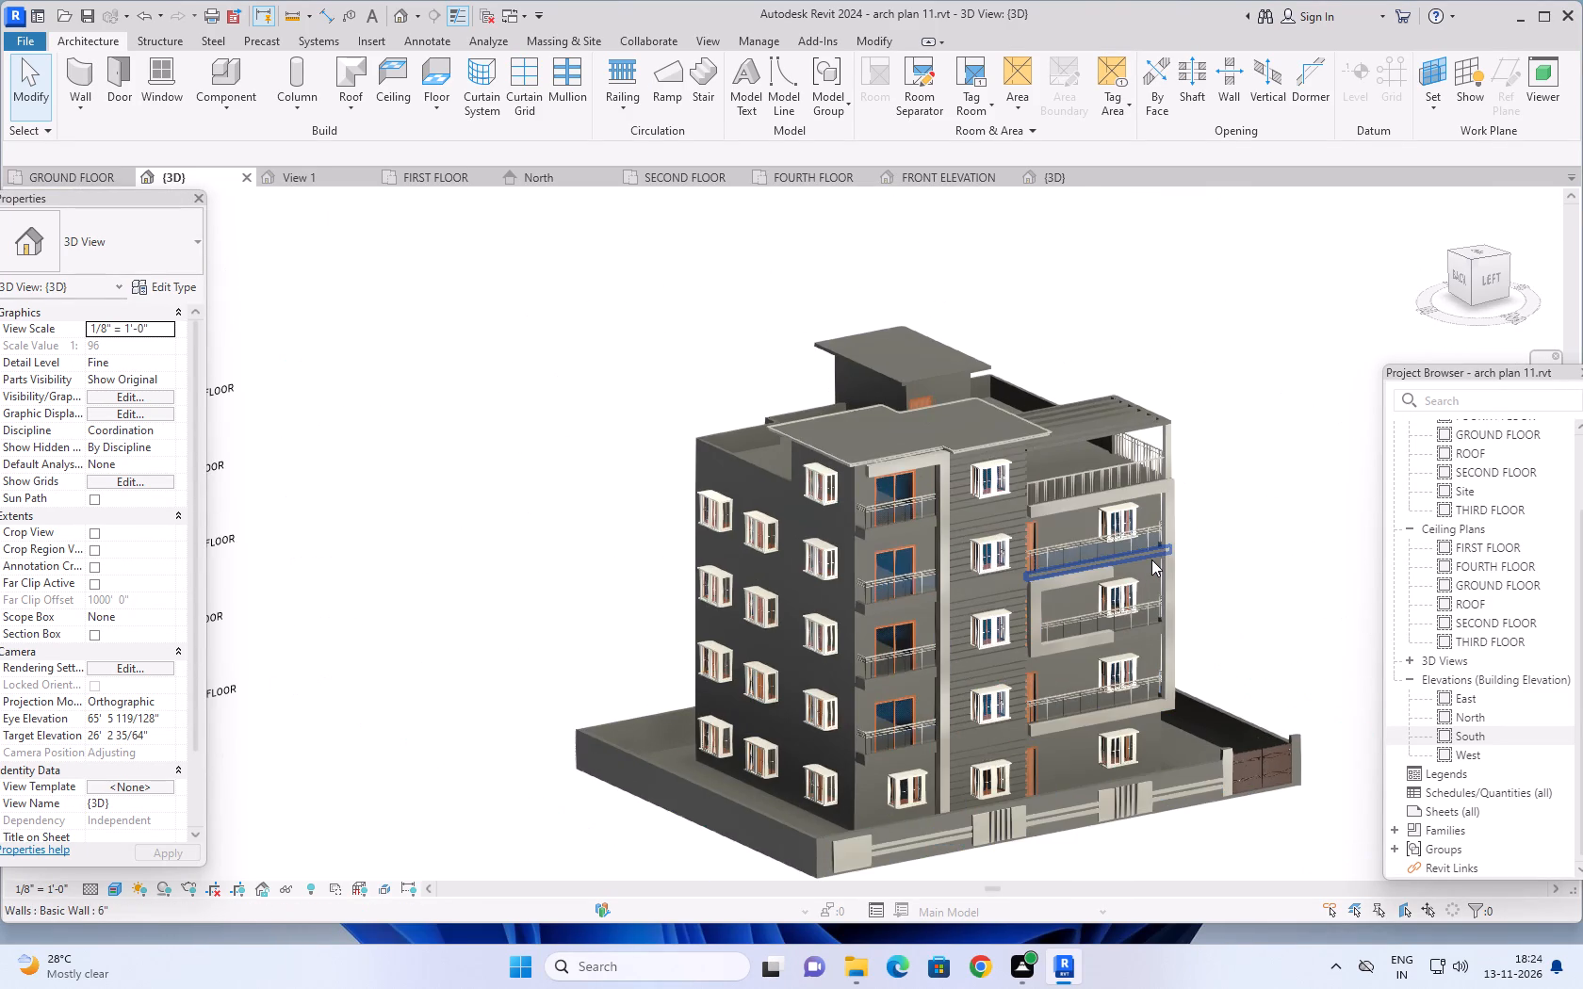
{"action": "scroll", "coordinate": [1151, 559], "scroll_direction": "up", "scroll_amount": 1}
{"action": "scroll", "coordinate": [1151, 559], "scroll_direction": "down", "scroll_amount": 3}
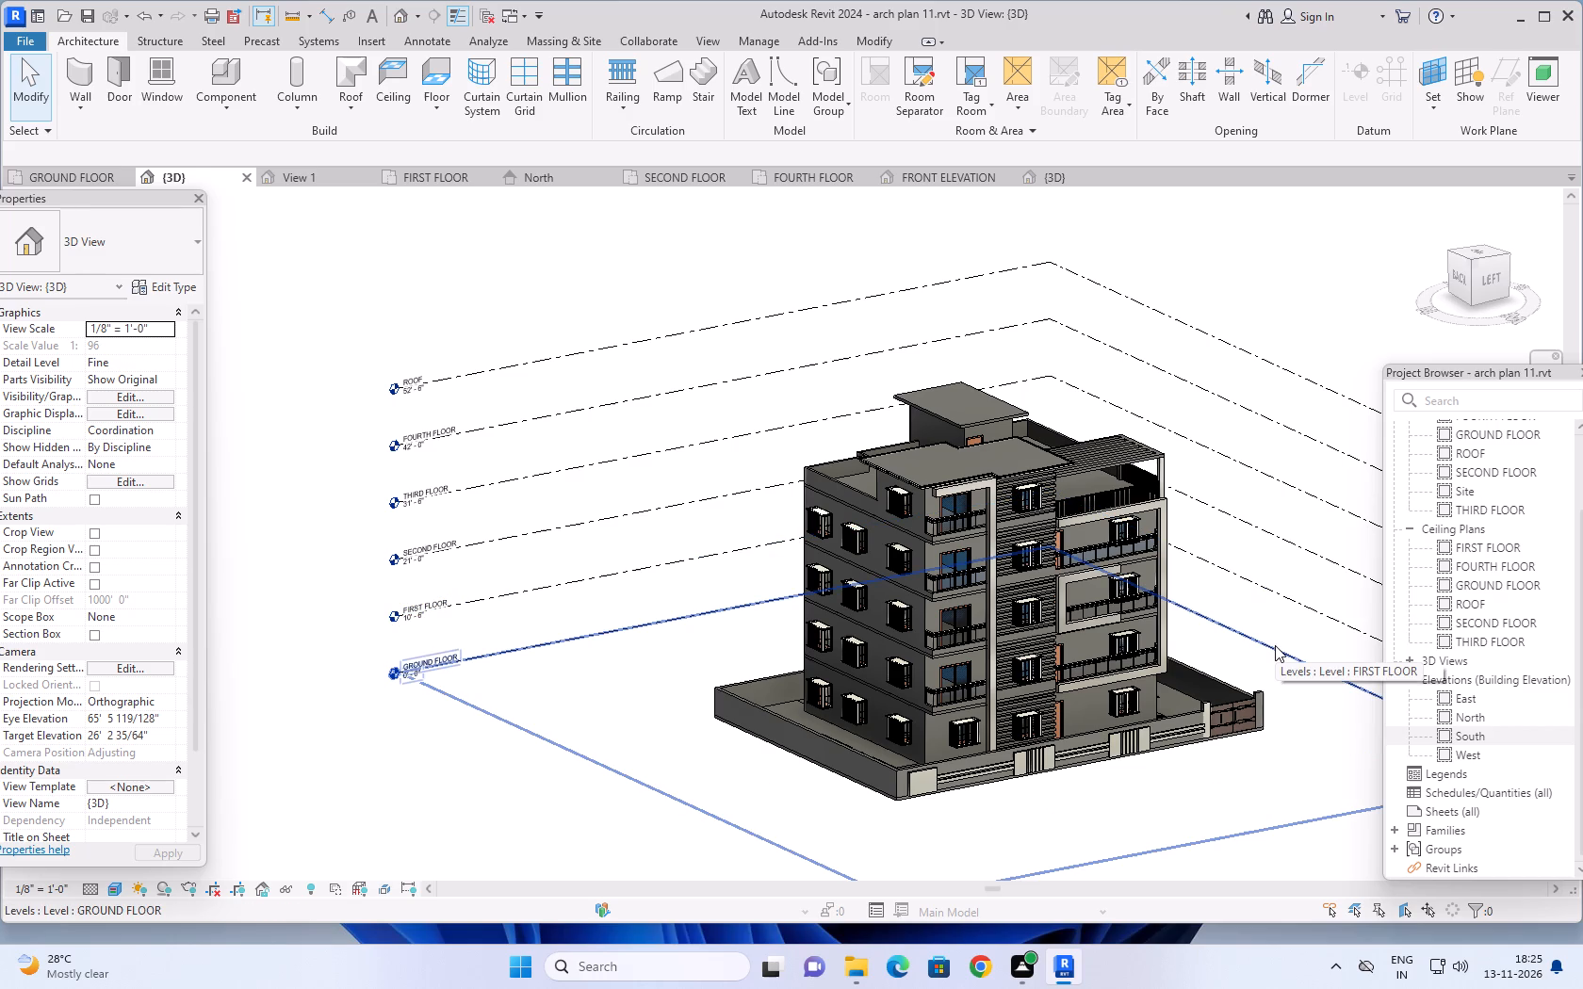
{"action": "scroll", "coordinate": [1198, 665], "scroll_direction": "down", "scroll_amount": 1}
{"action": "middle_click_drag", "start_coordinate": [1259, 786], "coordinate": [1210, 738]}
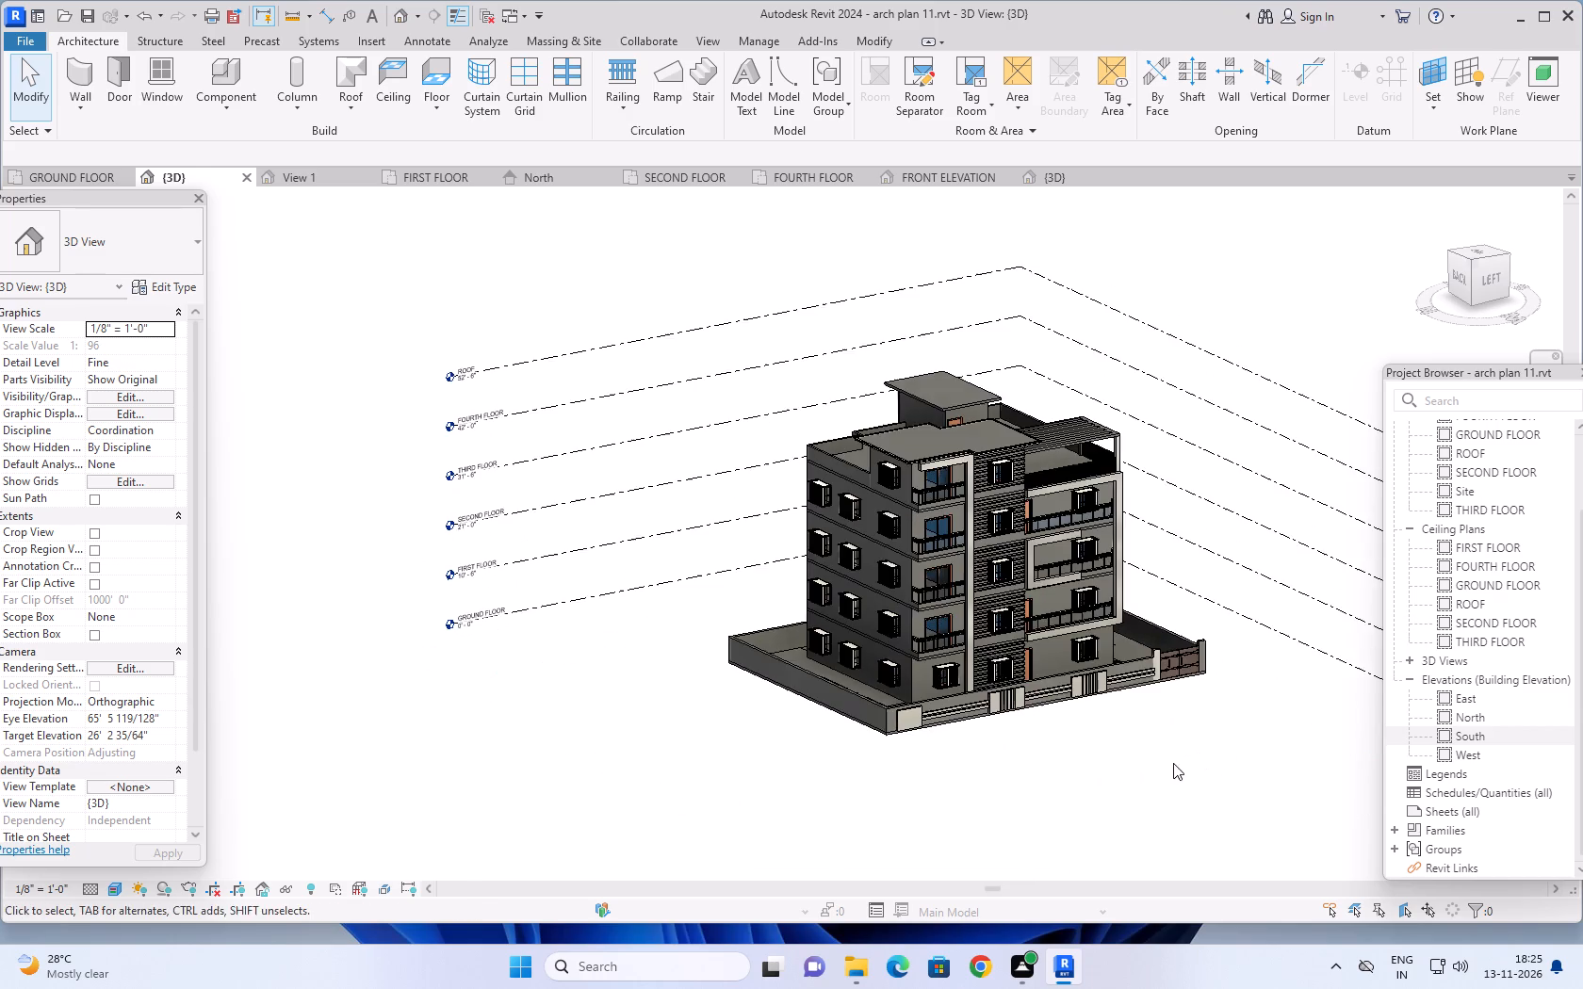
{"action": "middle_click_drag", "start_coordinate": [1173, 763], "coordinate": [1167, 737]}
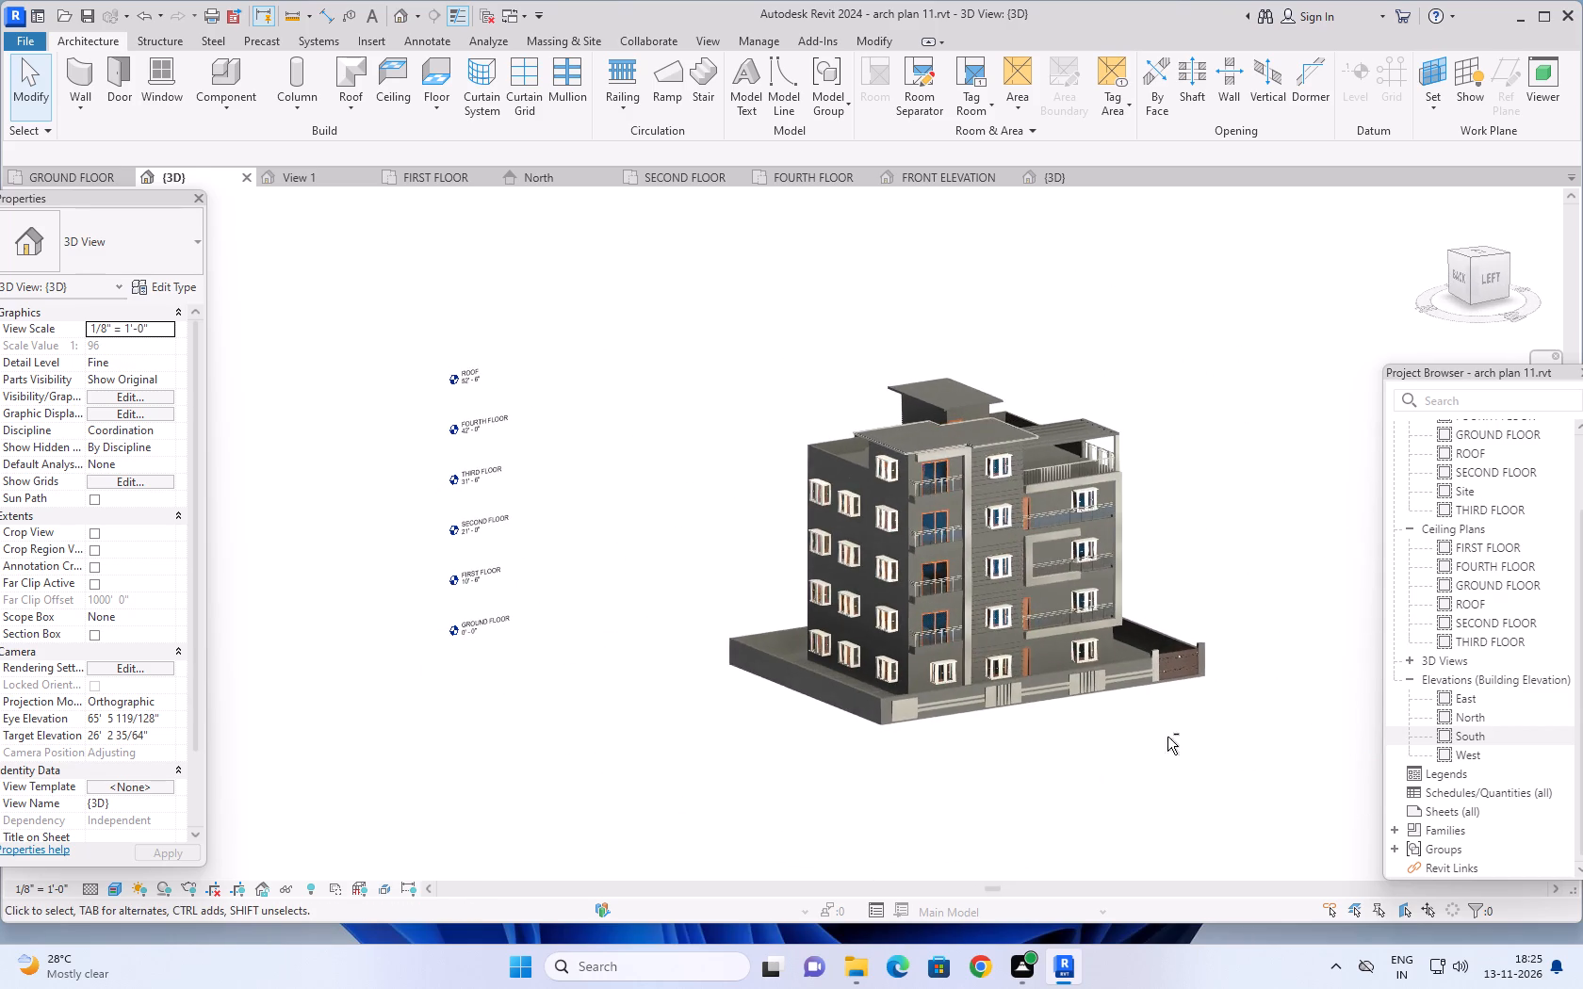
Examine the whole building from its back-left corner, covering the windows, balcony facade, roof and compound wall.
{"action": "scroll", "coordinate": [1102, 756], "scroll_direction": "up", "scroll_amount": 2}
{"action": "middle_click_drag", "start_coordinate": [1109, 739], "coordinate": [1123, 747], "text": "shift"}
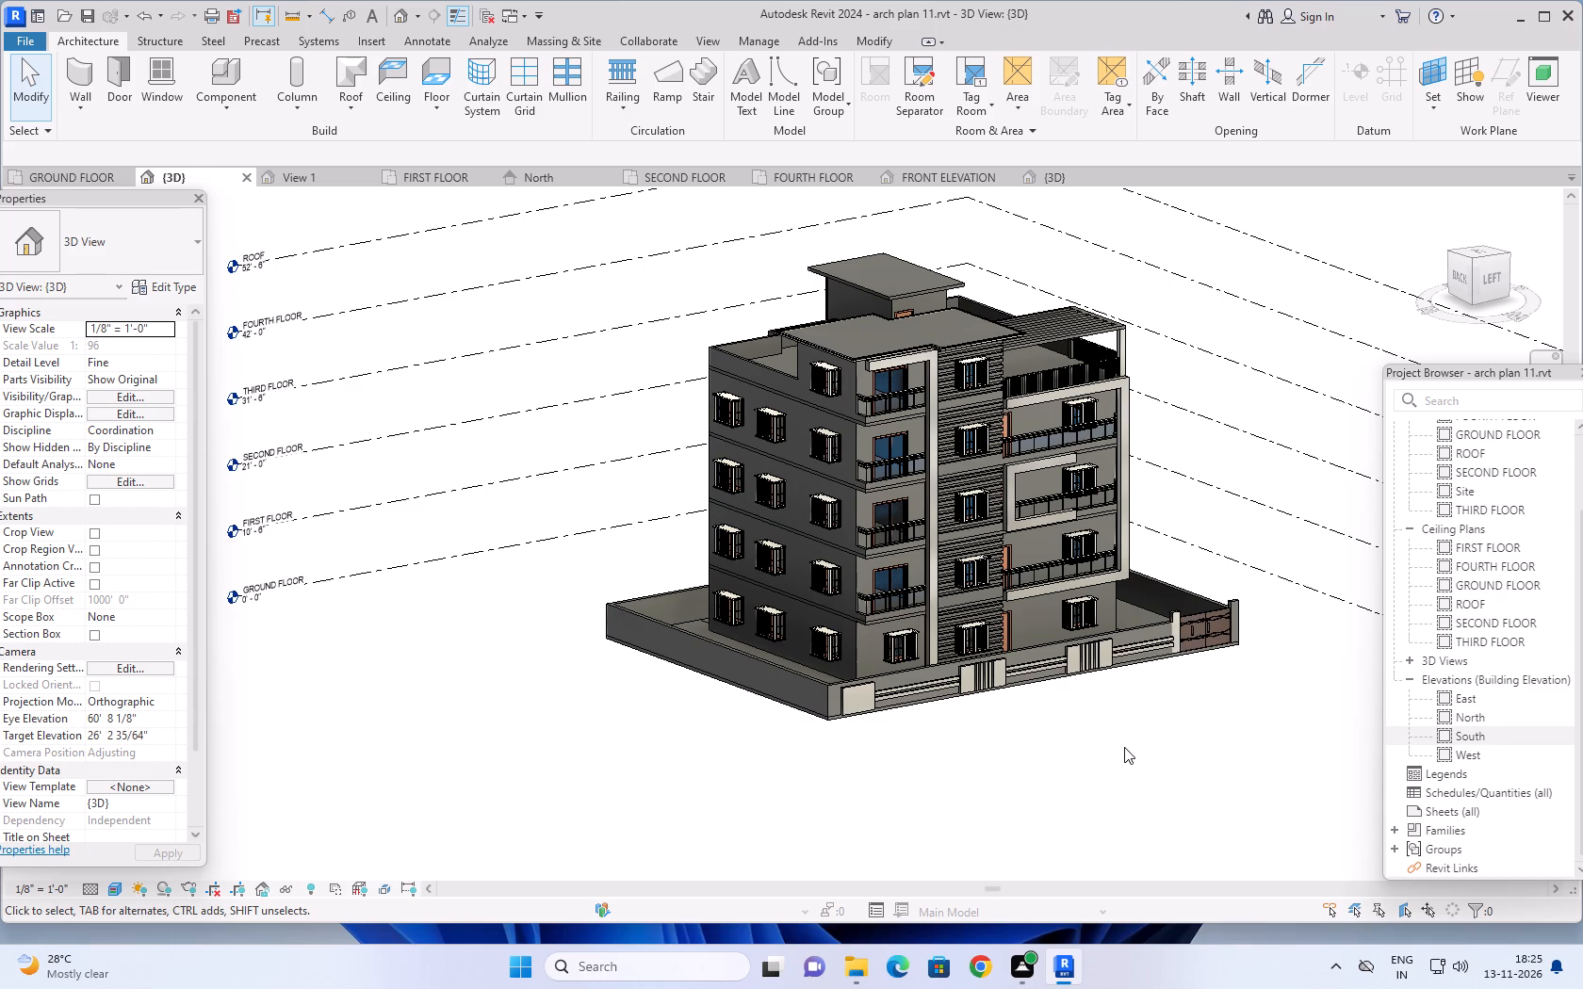
{"action": "middle_click_drag", "start_coordinate": [1092, 719], "coordinate": [1185, 750]}
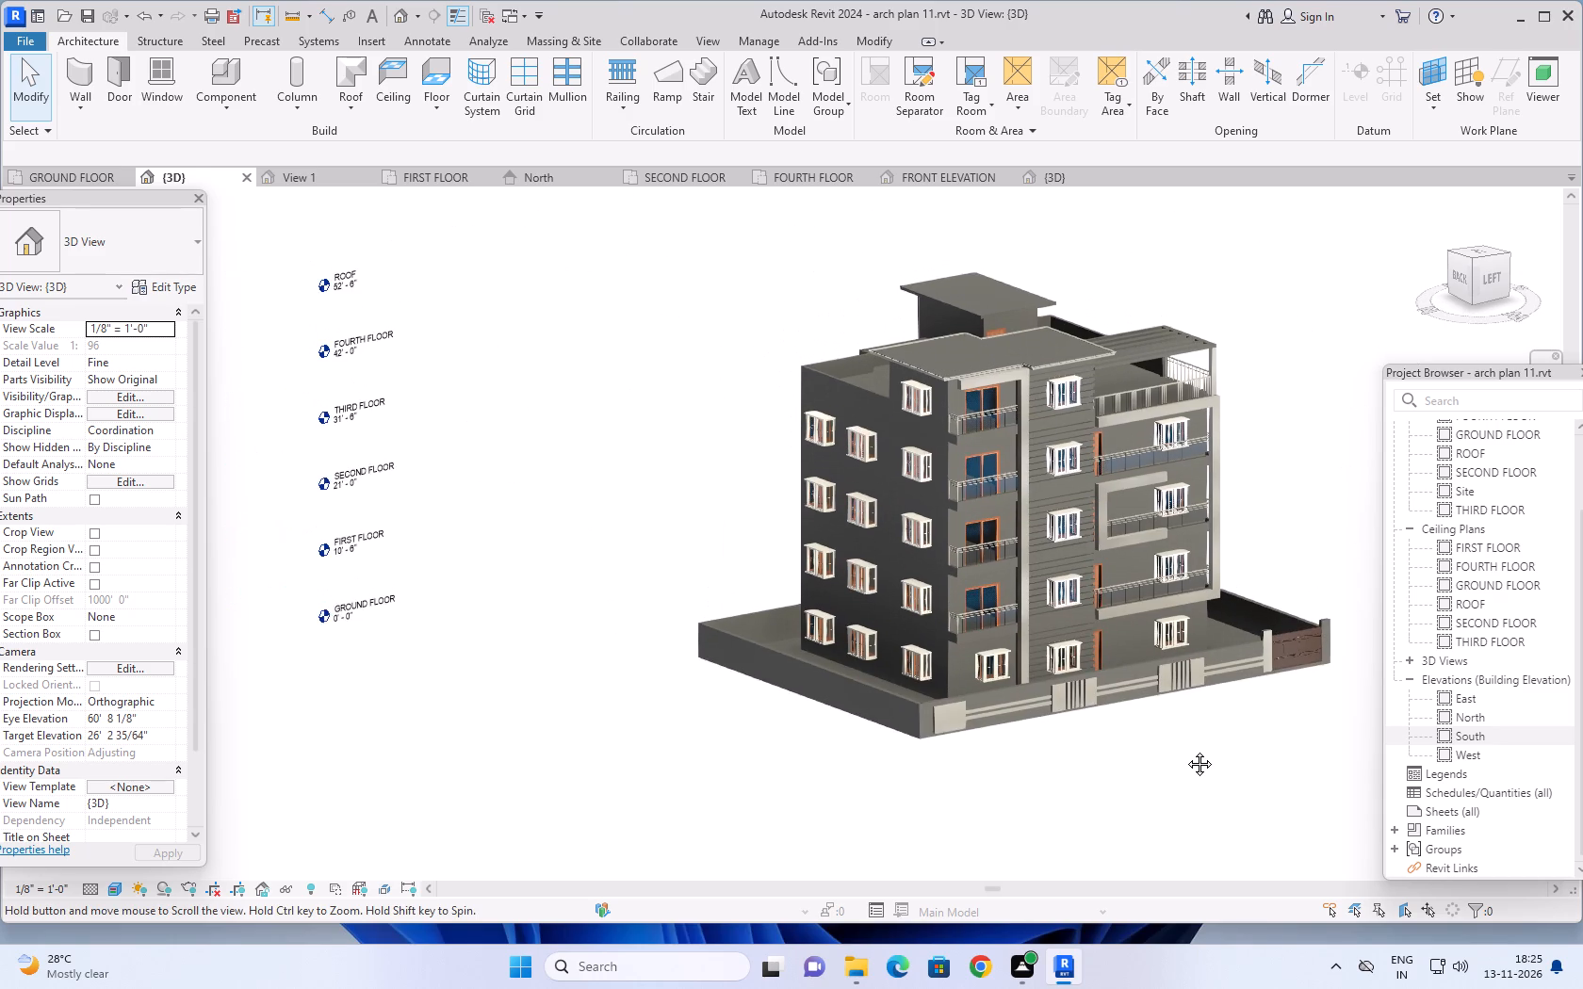
{"action": "middle_click_drag", "start_coordinate": [1185, 750], "coordinate": [1181, 765]}
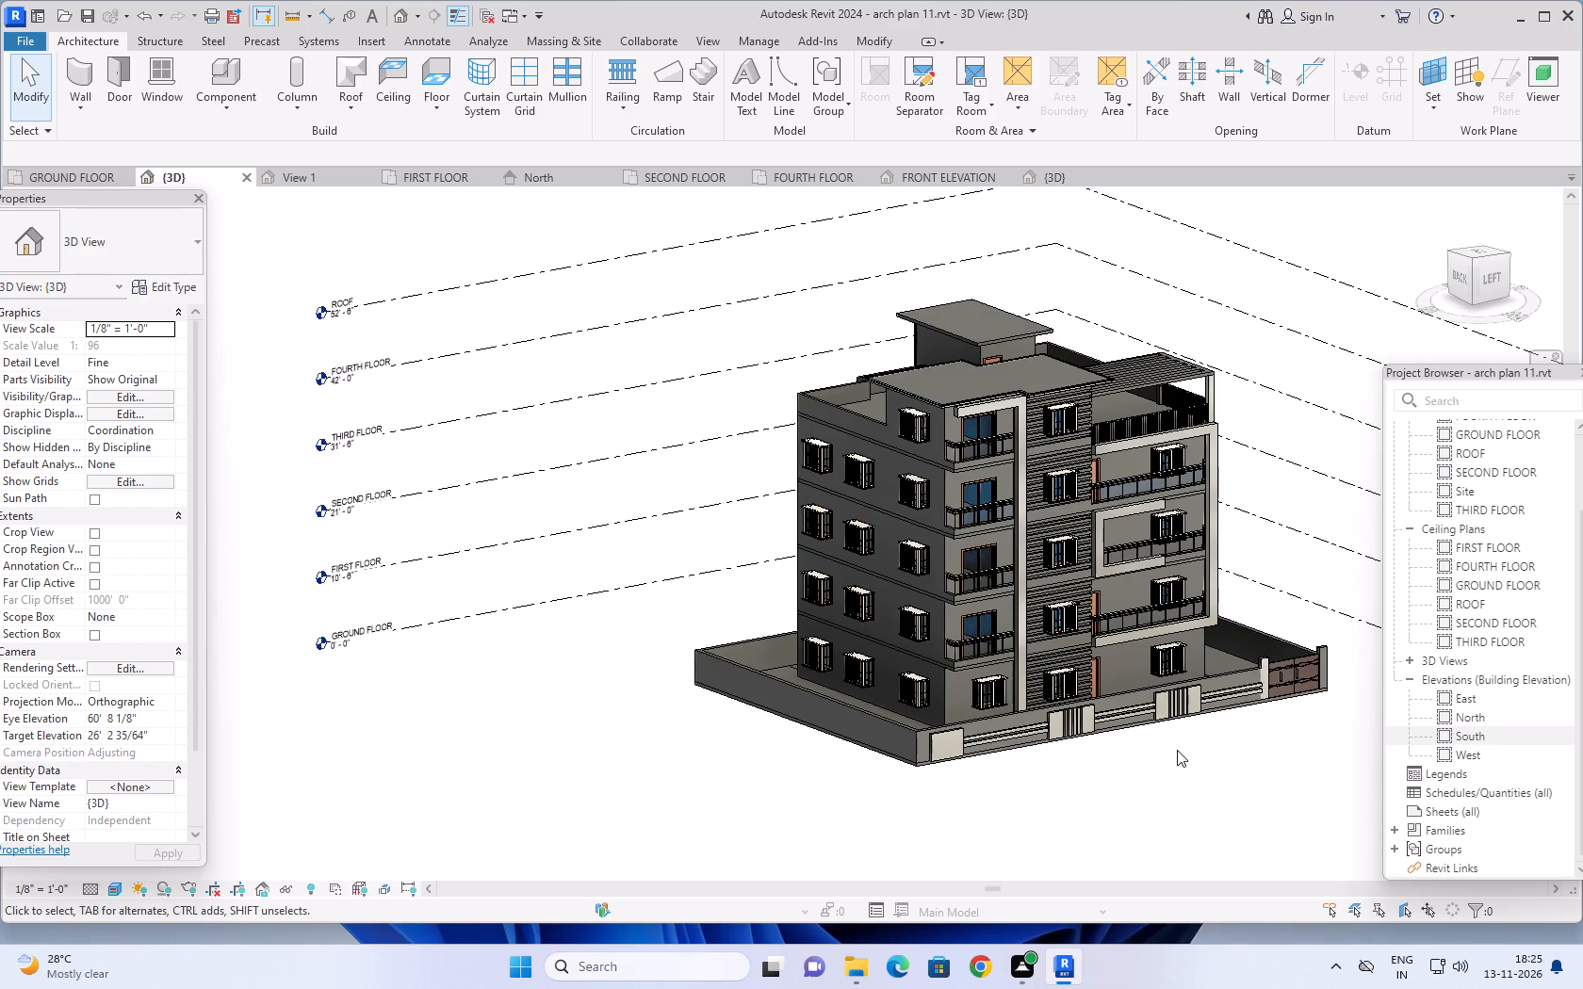
{"action": "middle_click_drag", "start_coordinate": [1216, 762], "coordinate": [1201, 750]}
{"action": "middle_click_drag", "start_coordinate": [1216, 755], "coordinate": [1199, 756]}
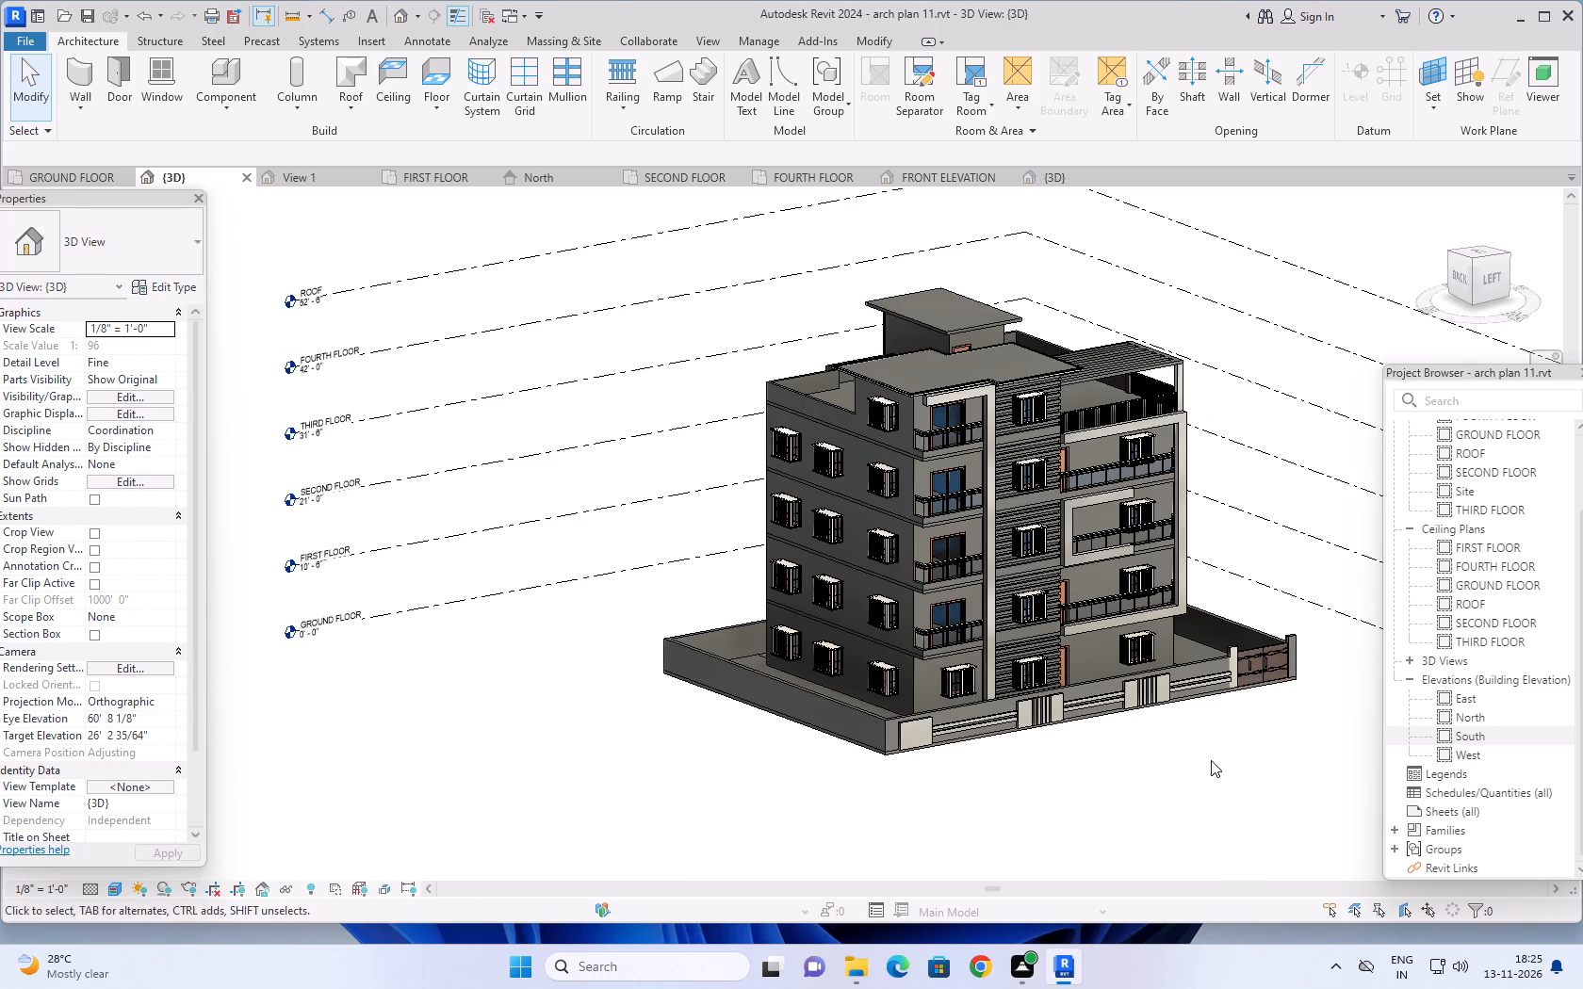
{"action": "middle_click_drag", "start_coordinate": [1211, 760], "coordinate": [1189, 759]}
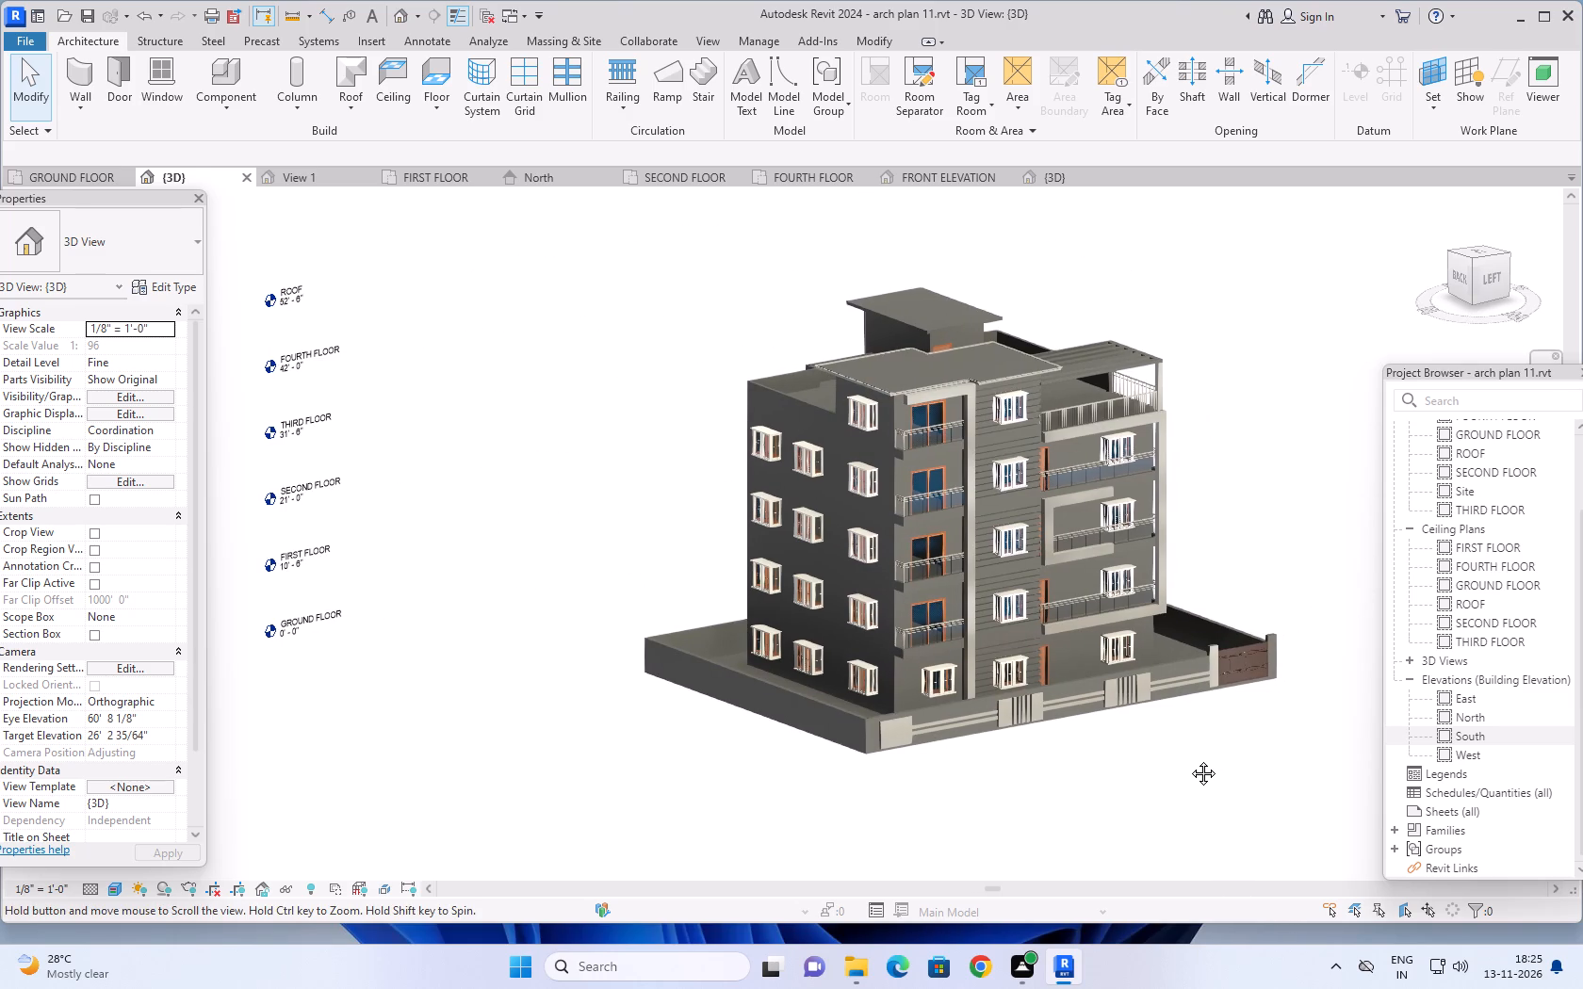
{"action": "middle_click_drag", "start_coordinate": [1189, 759], "coordinate": [1180, 760]}
{"action": "middle_click", "coordinate": [1180, 760]}
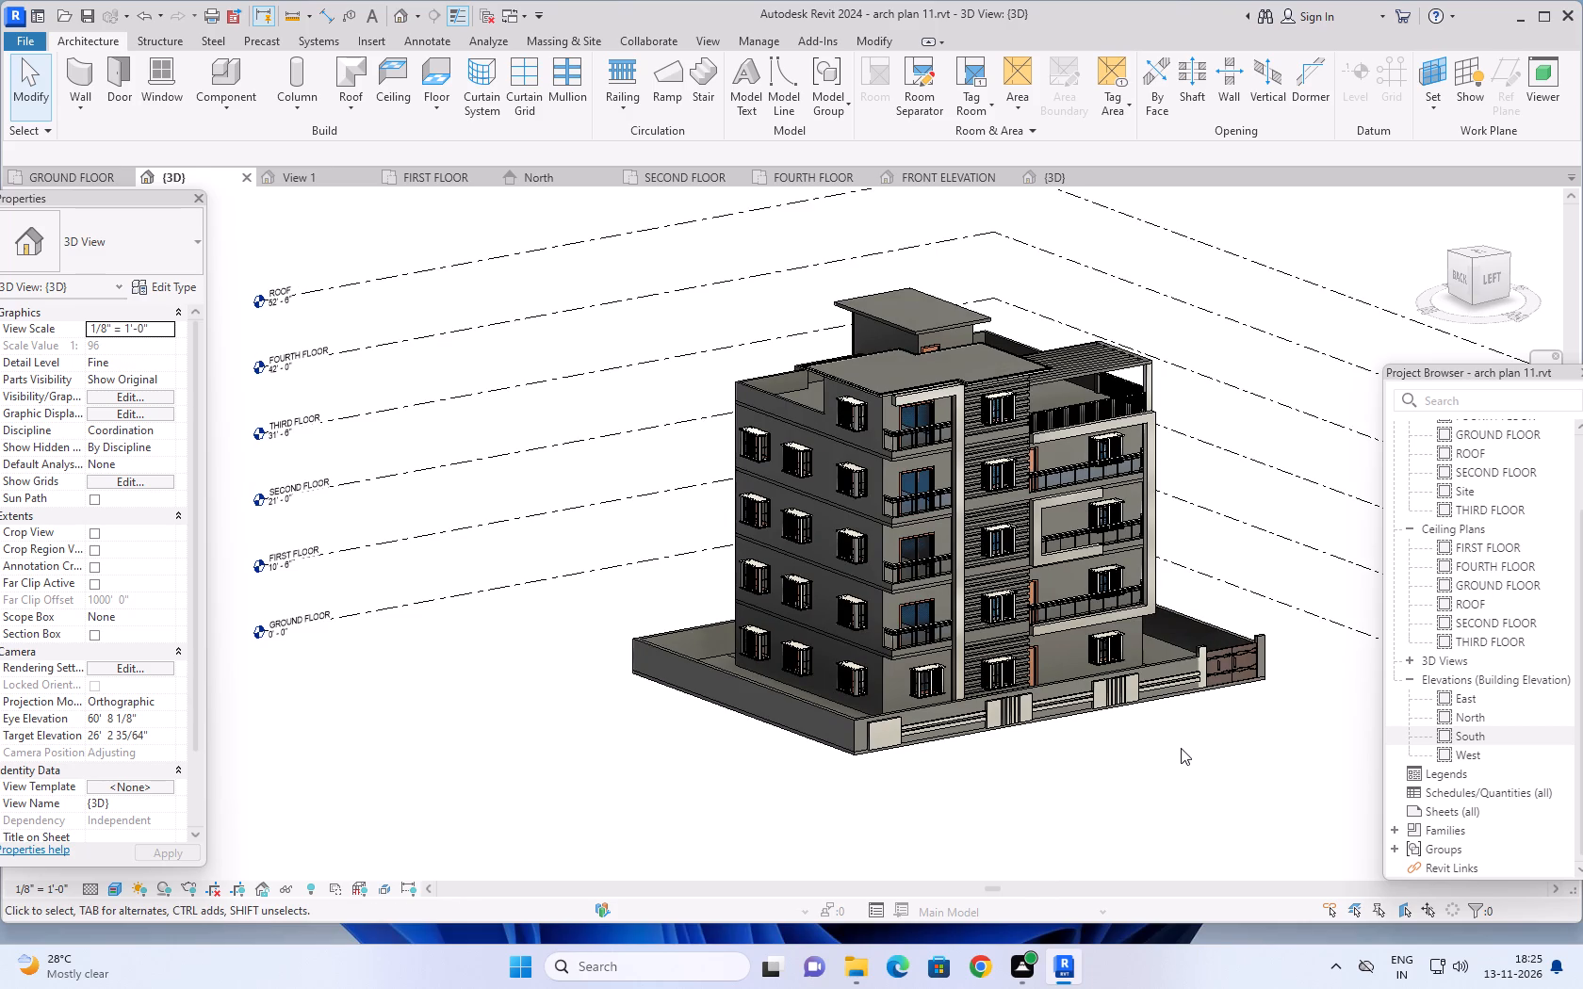
{"action": "scroll", "coordinate": [1181, 748], "scroll_direction": "down", "scroll_amount": 1}
{"action": "middle_click_drag", "start_coordinate": [1196, 744], "coordinate": [1179, 753]}
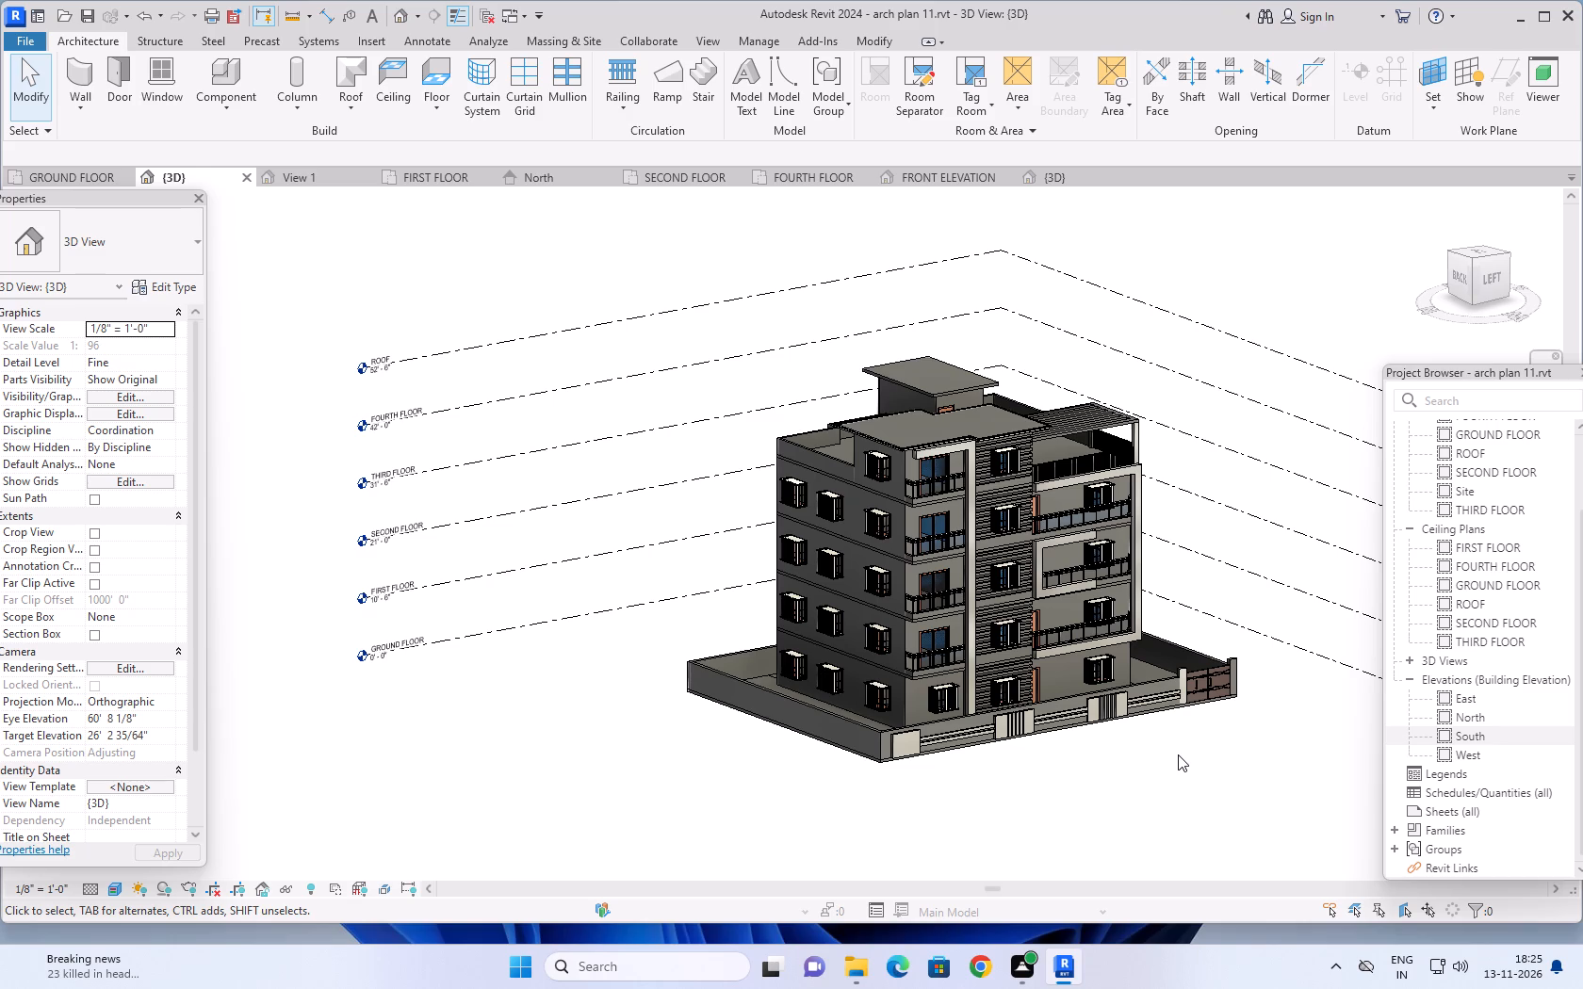
{"action": "scroll", "coordinate": [1137, 771], "scroll_direction": "down", "scroll_amount": 1}
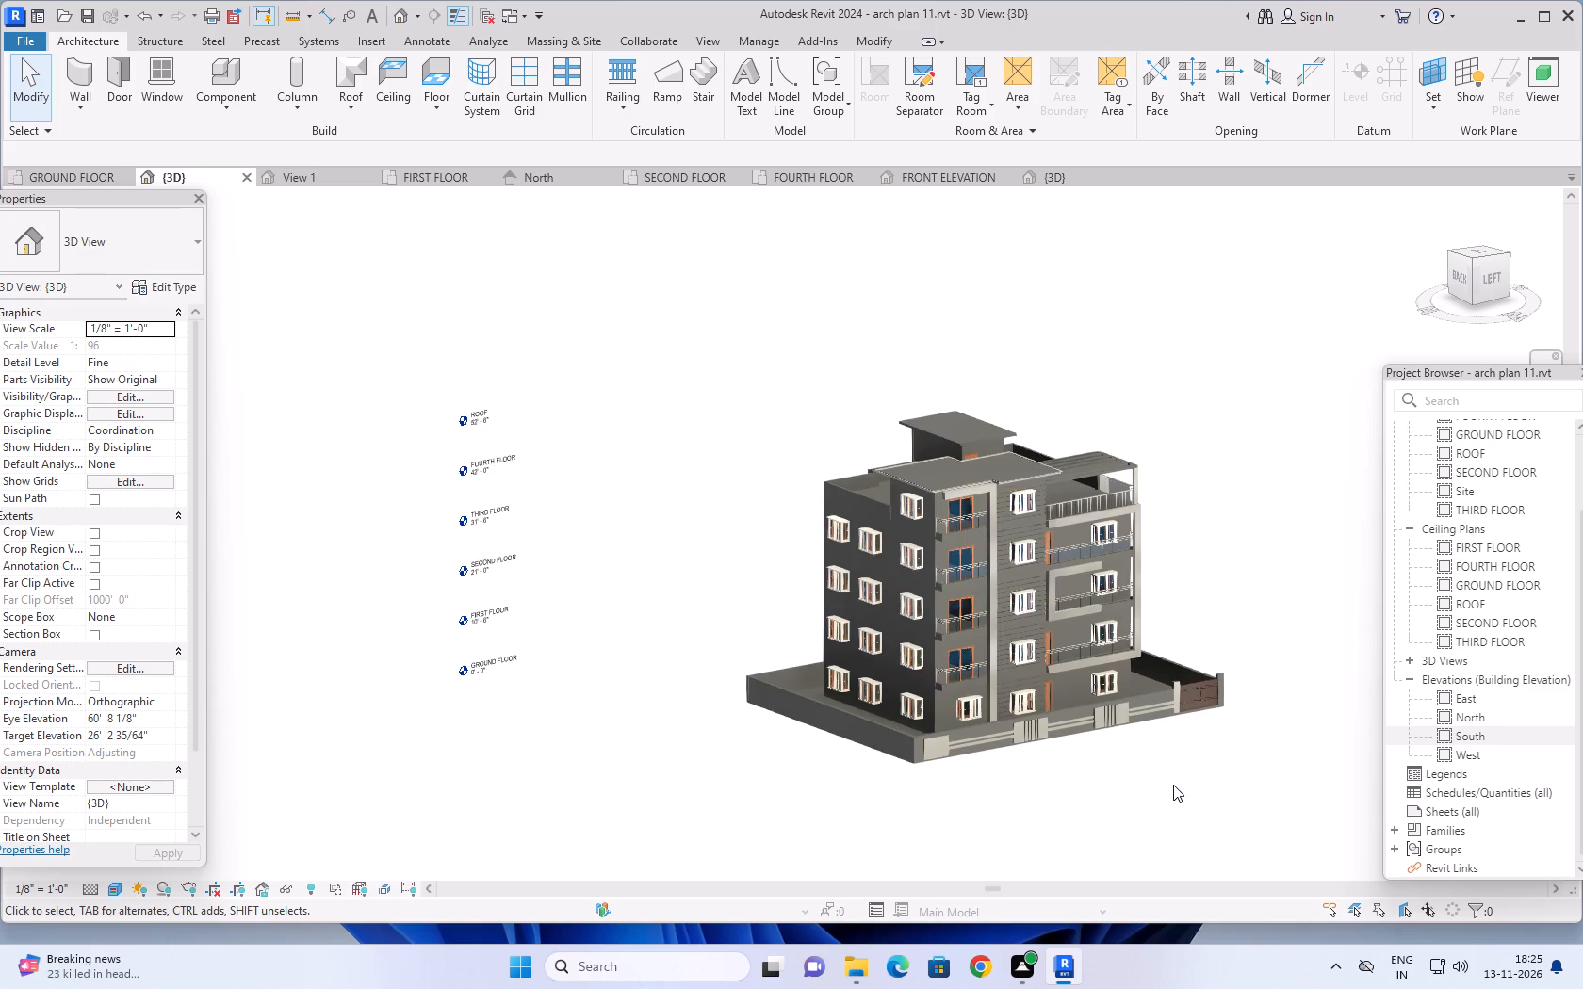
{"action": "middle_click_drag", "start_coordinate": [1167, 791], "coordinate": [1138, 798]}
{"action": "middle_click", "coordinate": [1138, 798]}
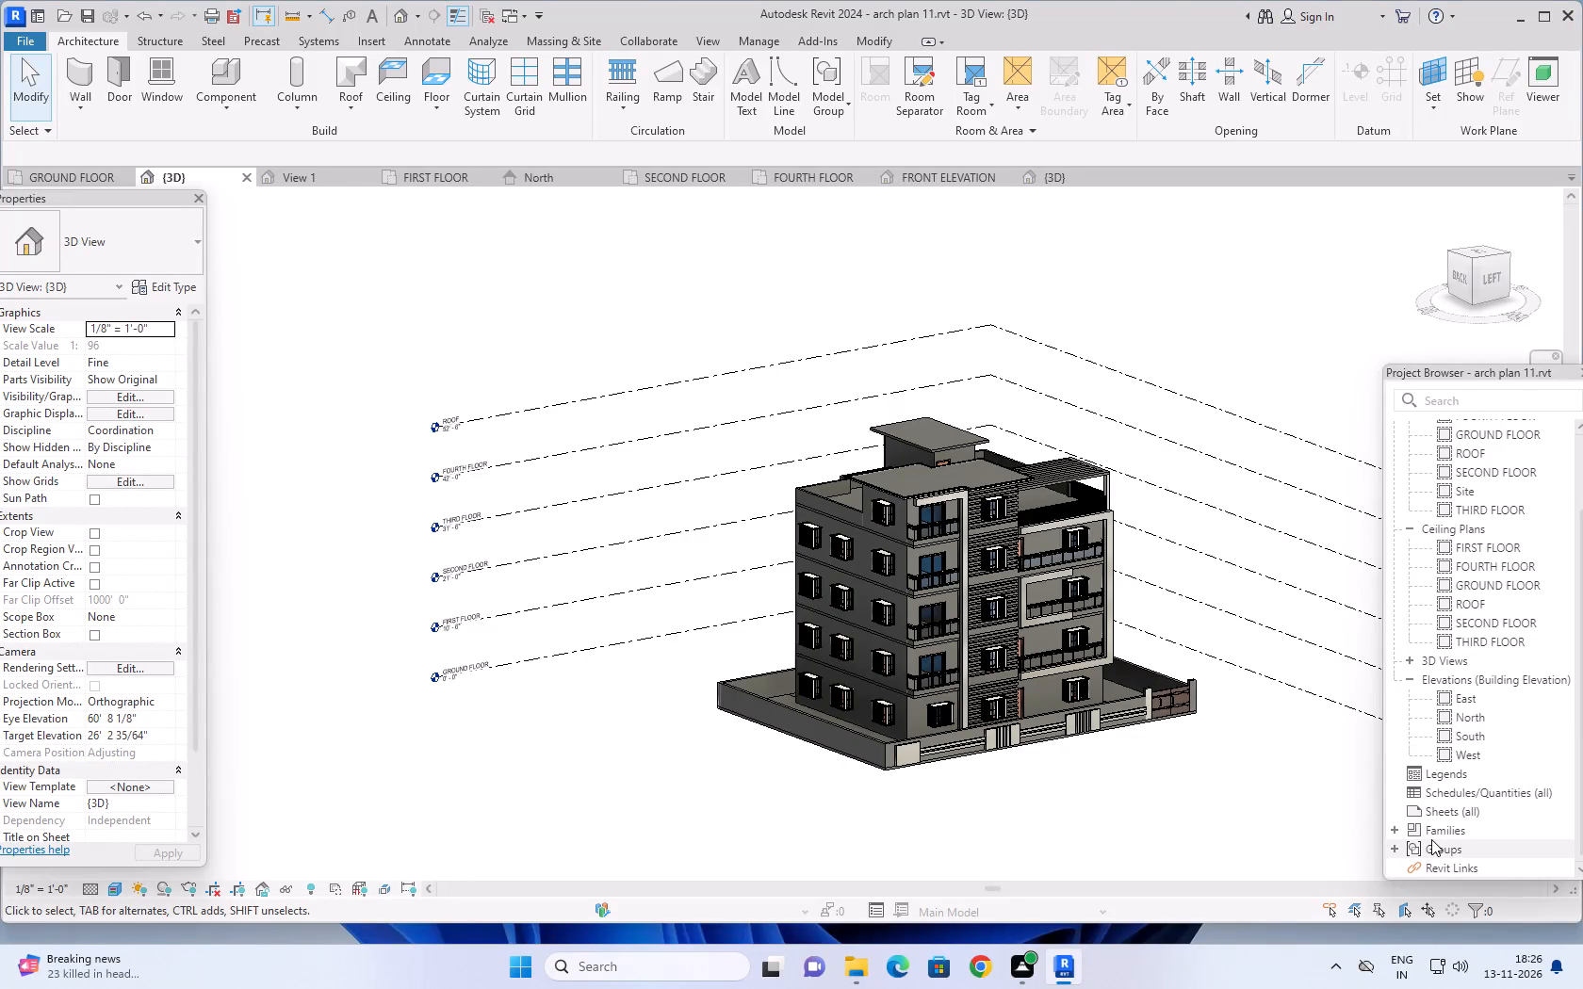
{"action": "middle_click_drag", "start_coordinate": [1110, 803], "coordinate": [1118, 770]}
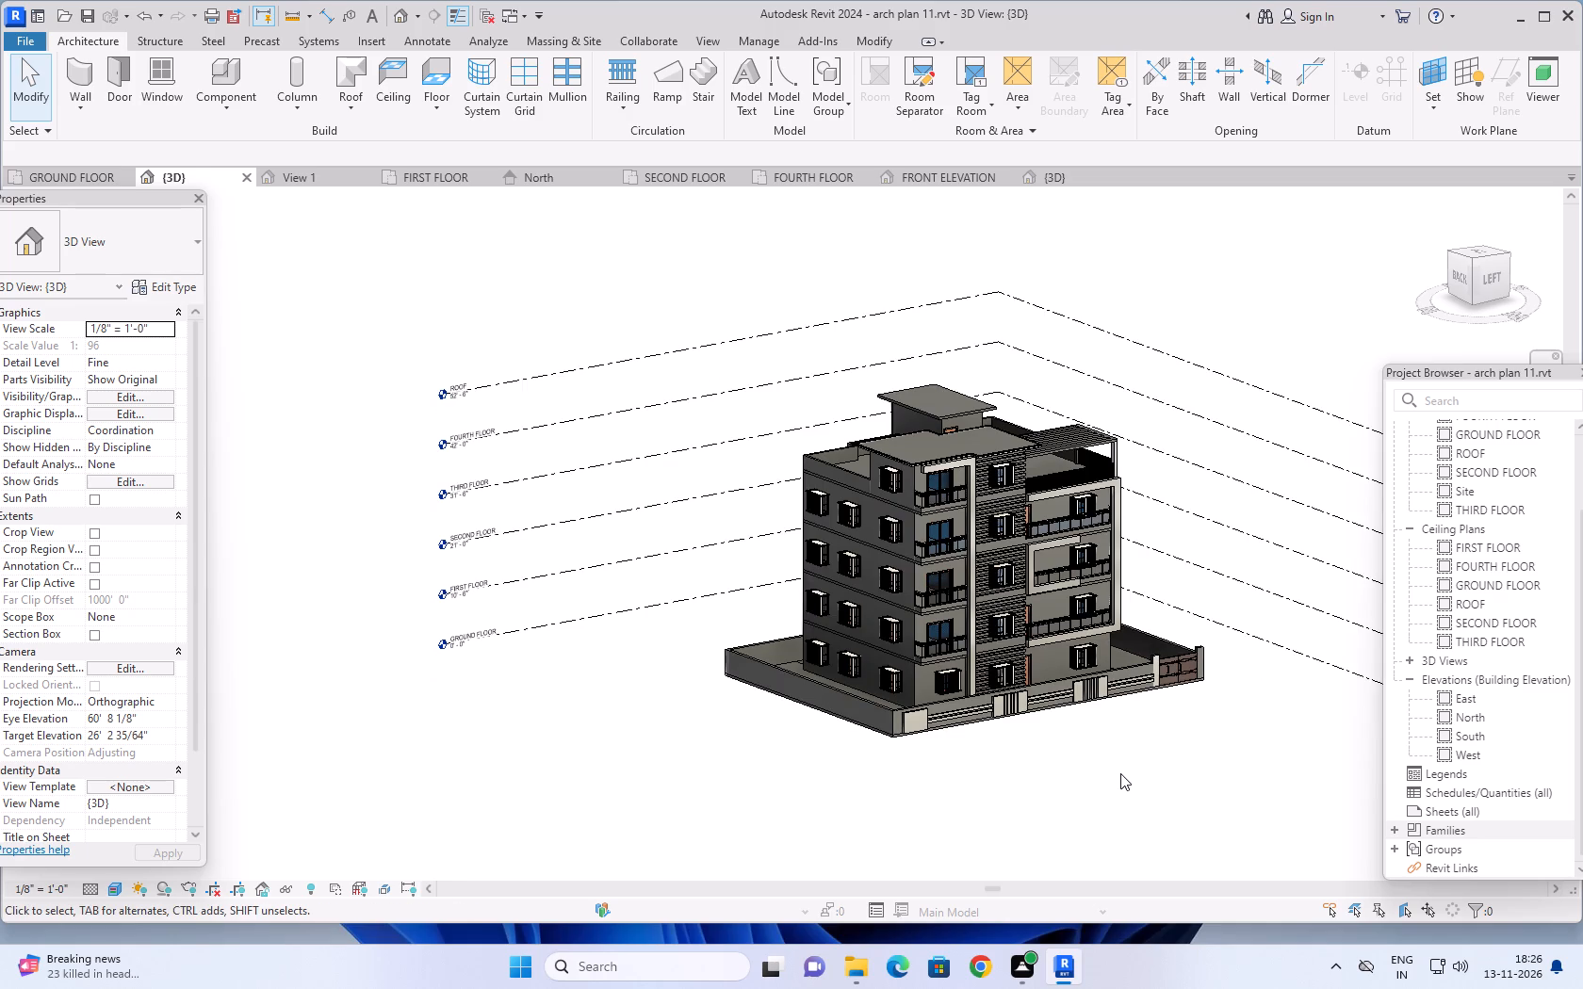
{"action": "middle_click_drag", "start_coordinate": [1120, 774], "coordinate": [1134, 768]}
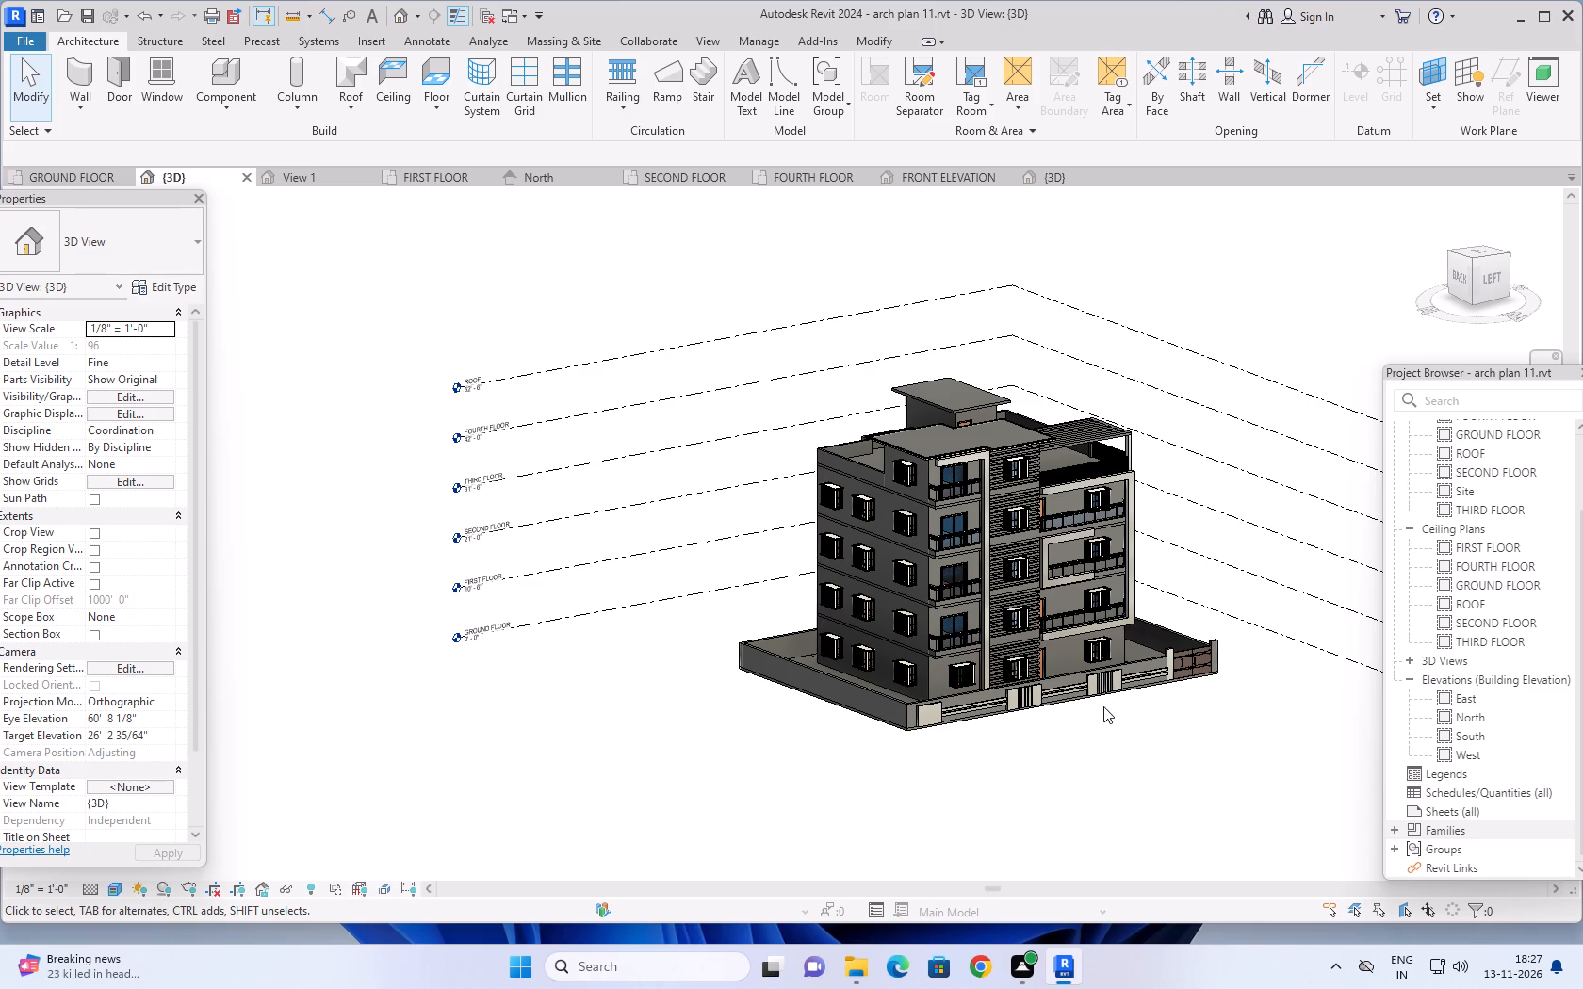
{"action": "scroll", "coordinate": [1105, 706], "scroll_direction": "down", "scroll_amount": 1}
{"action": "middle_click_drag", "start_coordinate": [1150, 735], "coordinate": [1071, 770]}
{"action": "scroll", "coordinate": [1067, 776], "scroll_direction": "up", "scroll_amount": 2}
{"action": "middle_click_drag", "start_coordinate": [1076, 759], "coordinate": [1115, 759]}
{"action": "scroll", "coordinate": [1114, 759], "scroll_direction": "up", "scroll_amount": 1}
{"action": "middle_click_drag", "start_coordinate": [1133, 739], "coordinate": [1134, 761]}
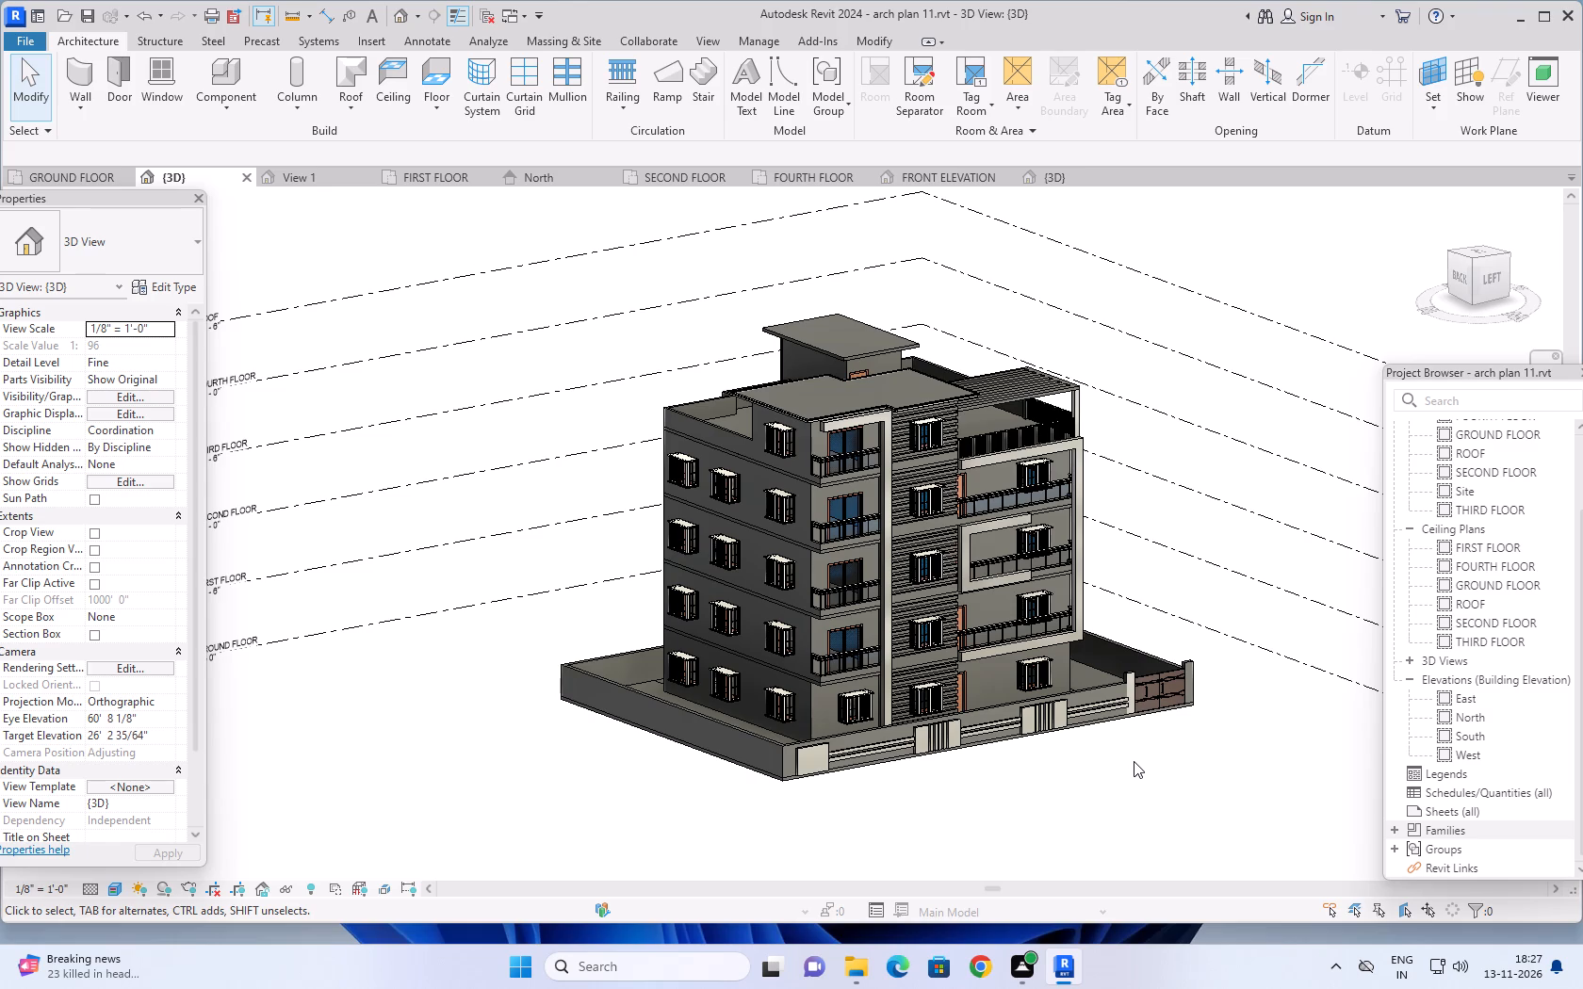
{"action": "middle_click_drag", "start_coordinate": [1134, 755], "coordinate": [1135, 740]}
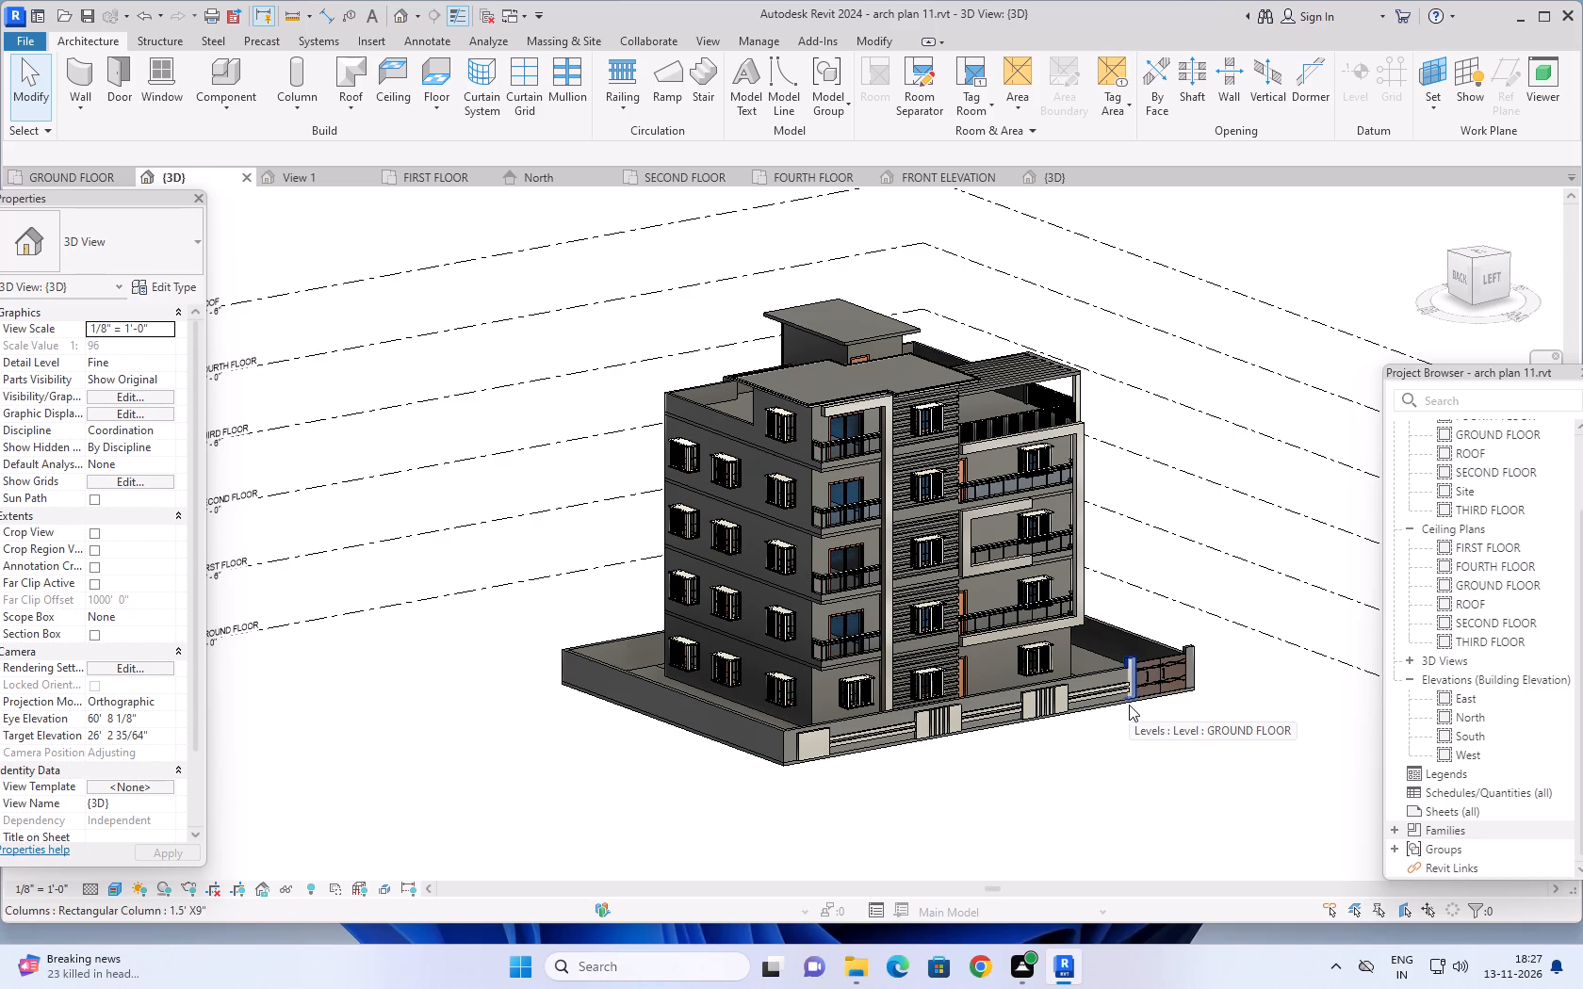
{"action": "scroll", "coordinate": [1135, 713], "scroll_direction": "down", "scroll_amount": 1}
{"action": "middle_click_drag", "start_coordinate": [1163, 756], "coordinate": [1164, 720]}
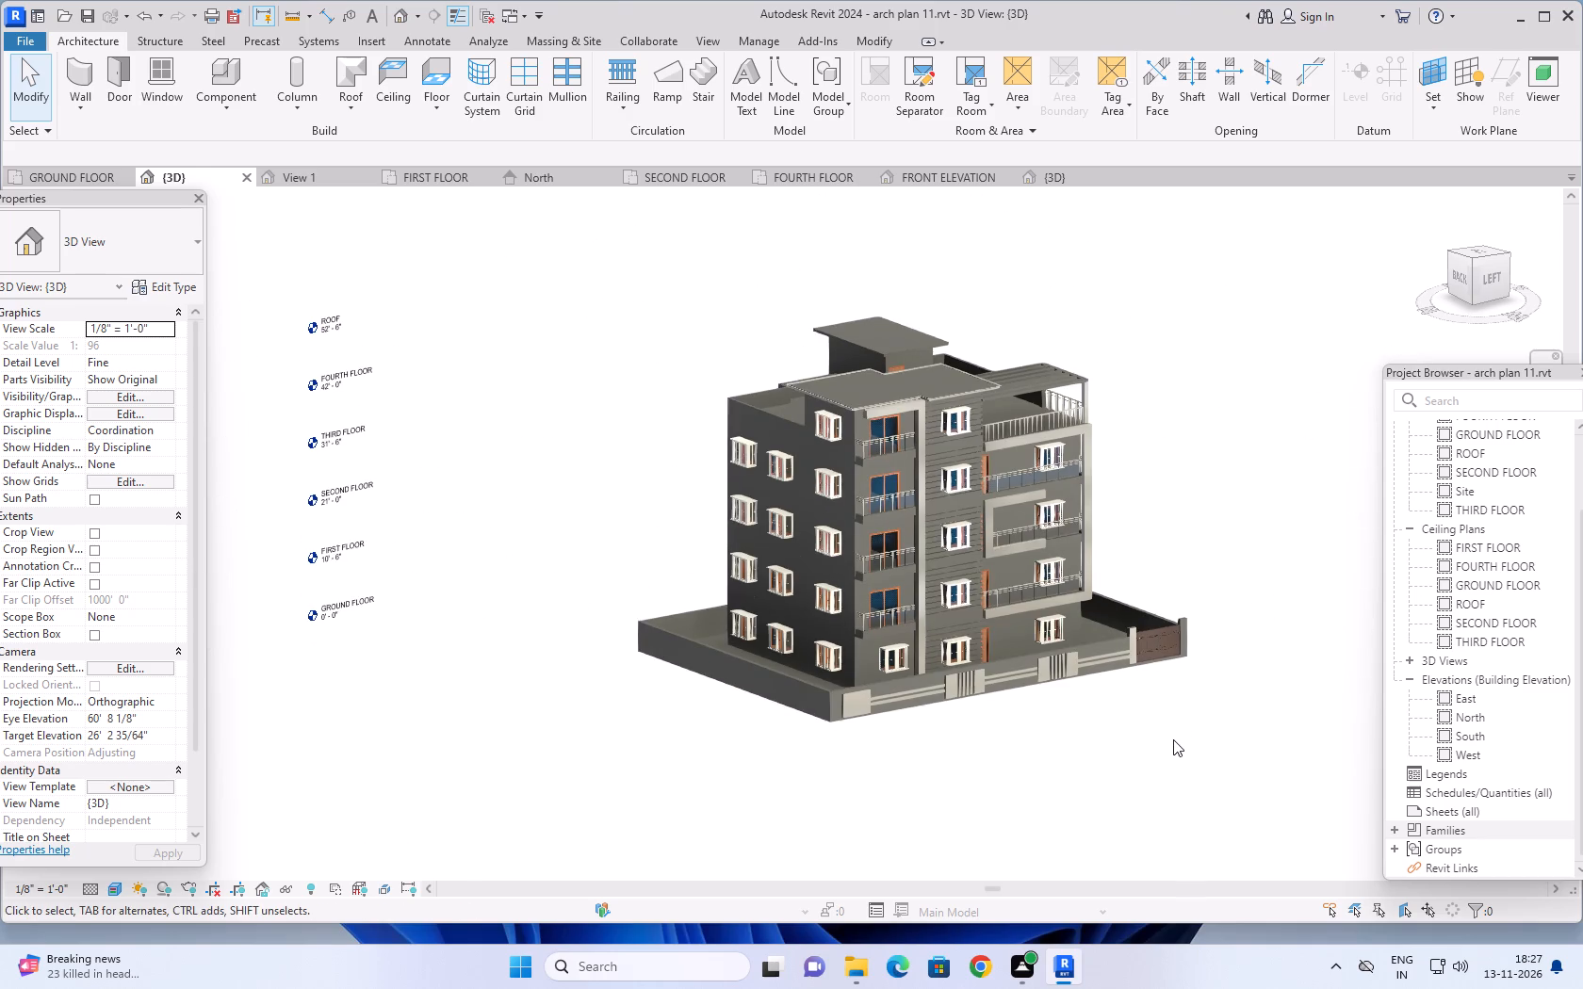
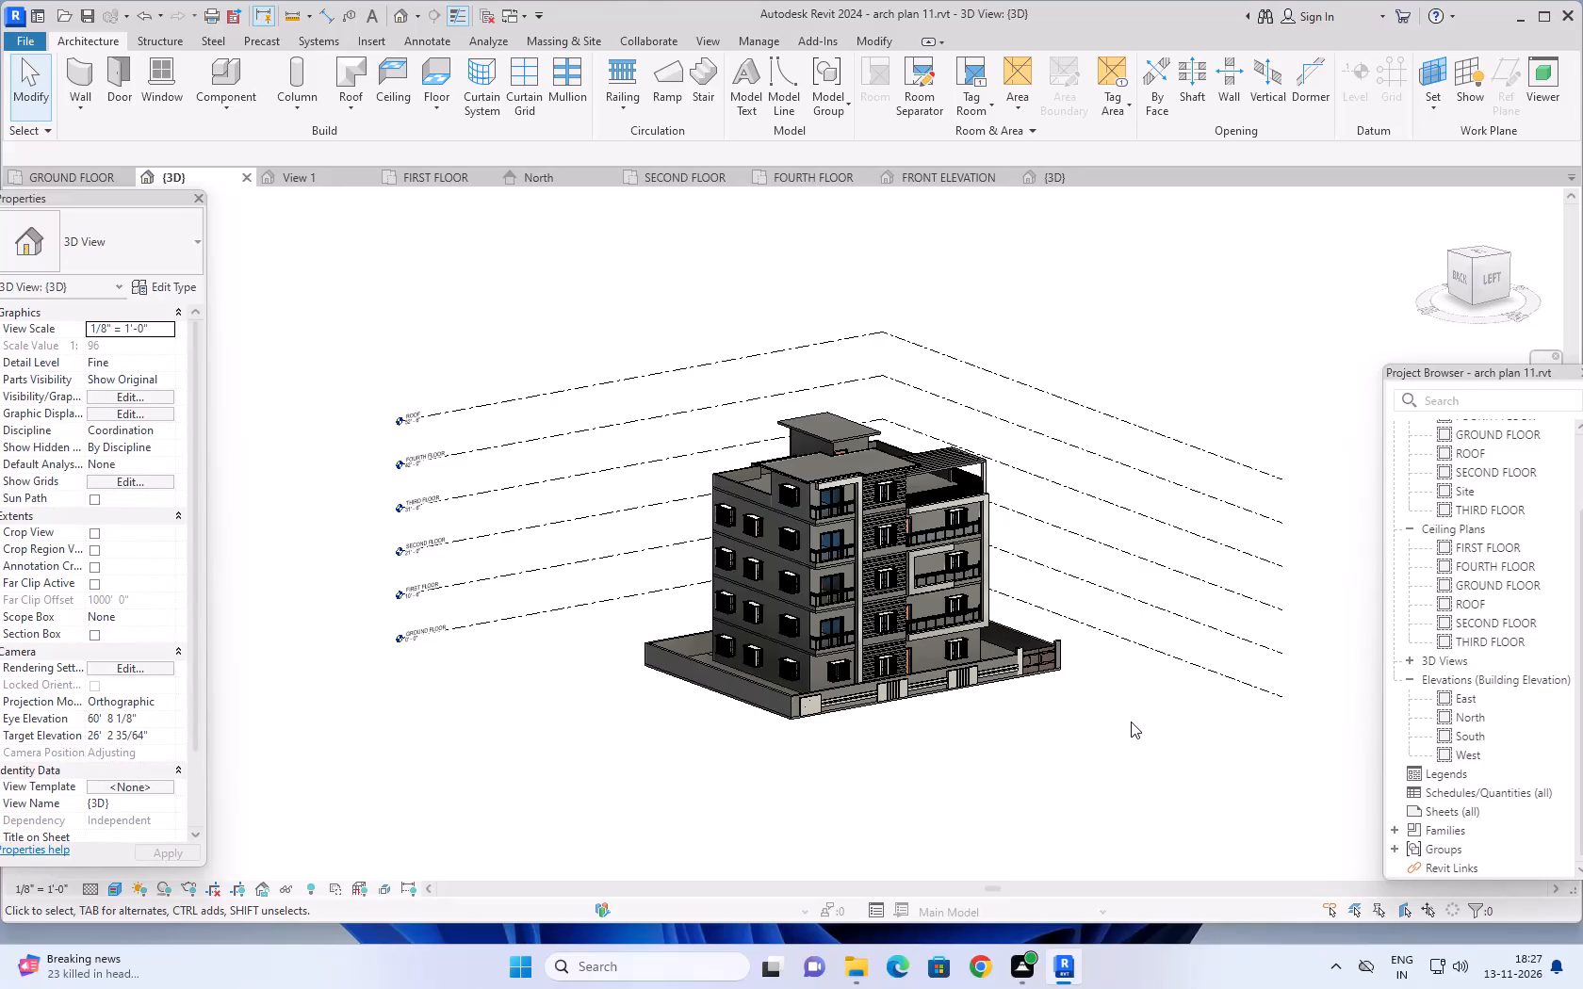
Examine the back and left facades from the back-left corner, covering the windows, balconies, compound wall and entrance gate.
{"action": "scroll", "coordinate": [920, 764], "scroll_direction": "up", "scroll_amount": 3}
{"action": "middle_click_drag", "start_coordinate": [953, 727], "coordinate": [983, 762]}
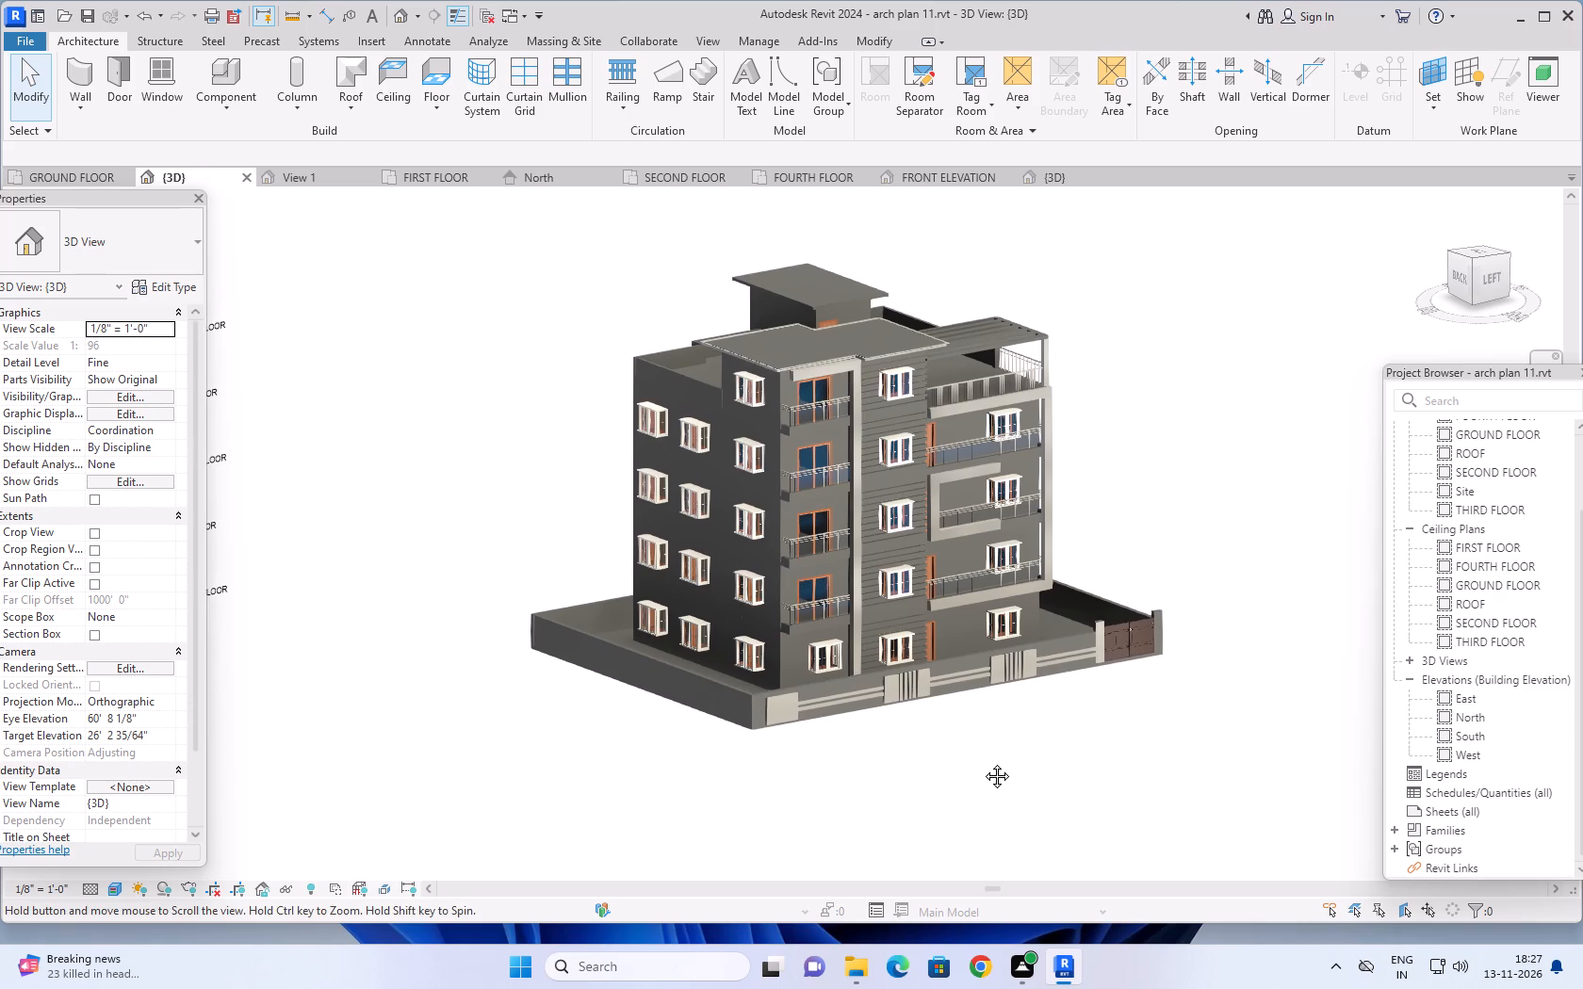
{"action": "middle_click_drag", "start_coordinate": [983, 762], "coordinate": [984, 762]}
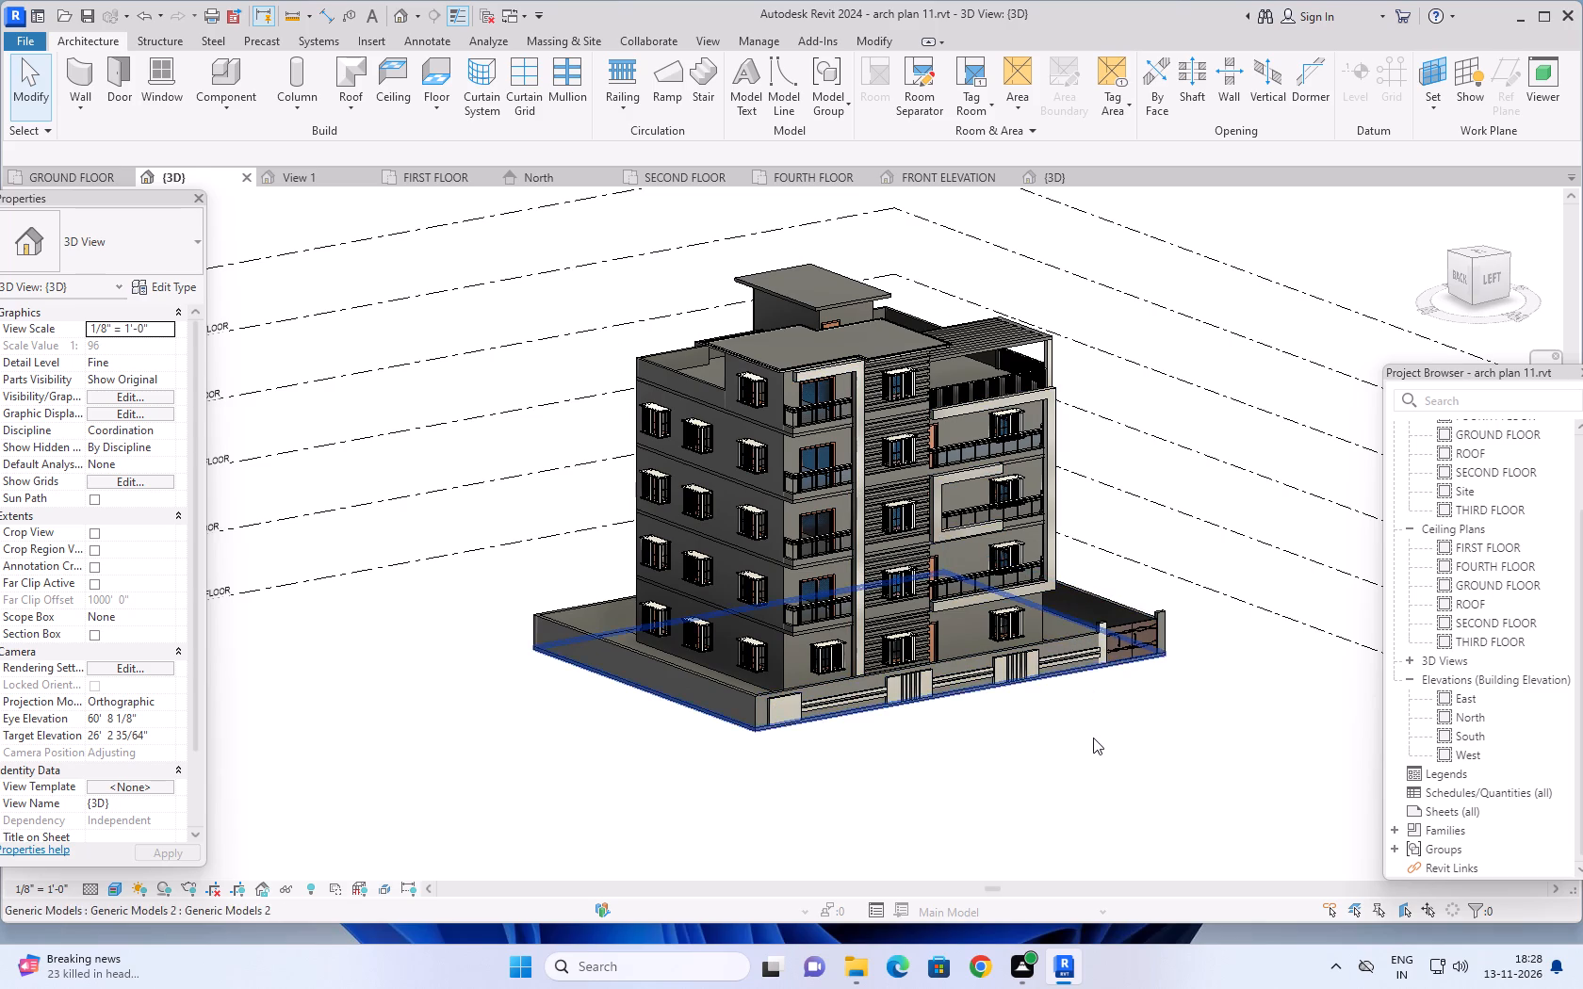
{"action": "middle_click_drag", "start_coordinate": [1093, 738], "coordinate": [1159, 760]}
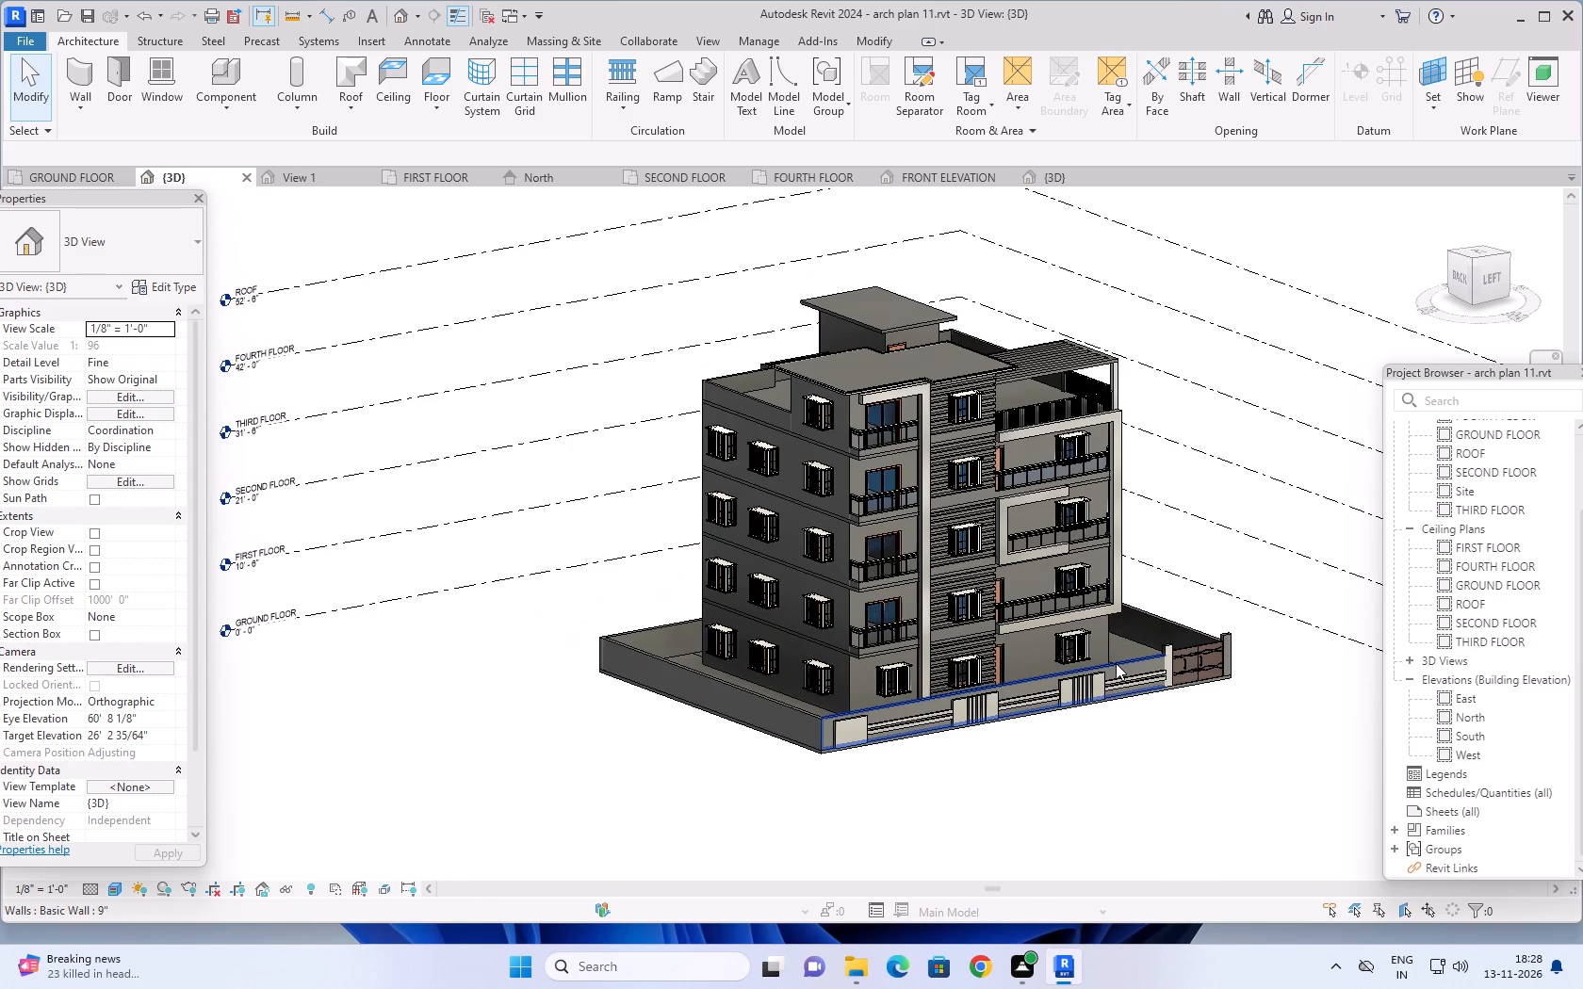
{"action": "middle_click_drag", "start_coordinate": [1118, 668], "coordinate": [1072, 629]}
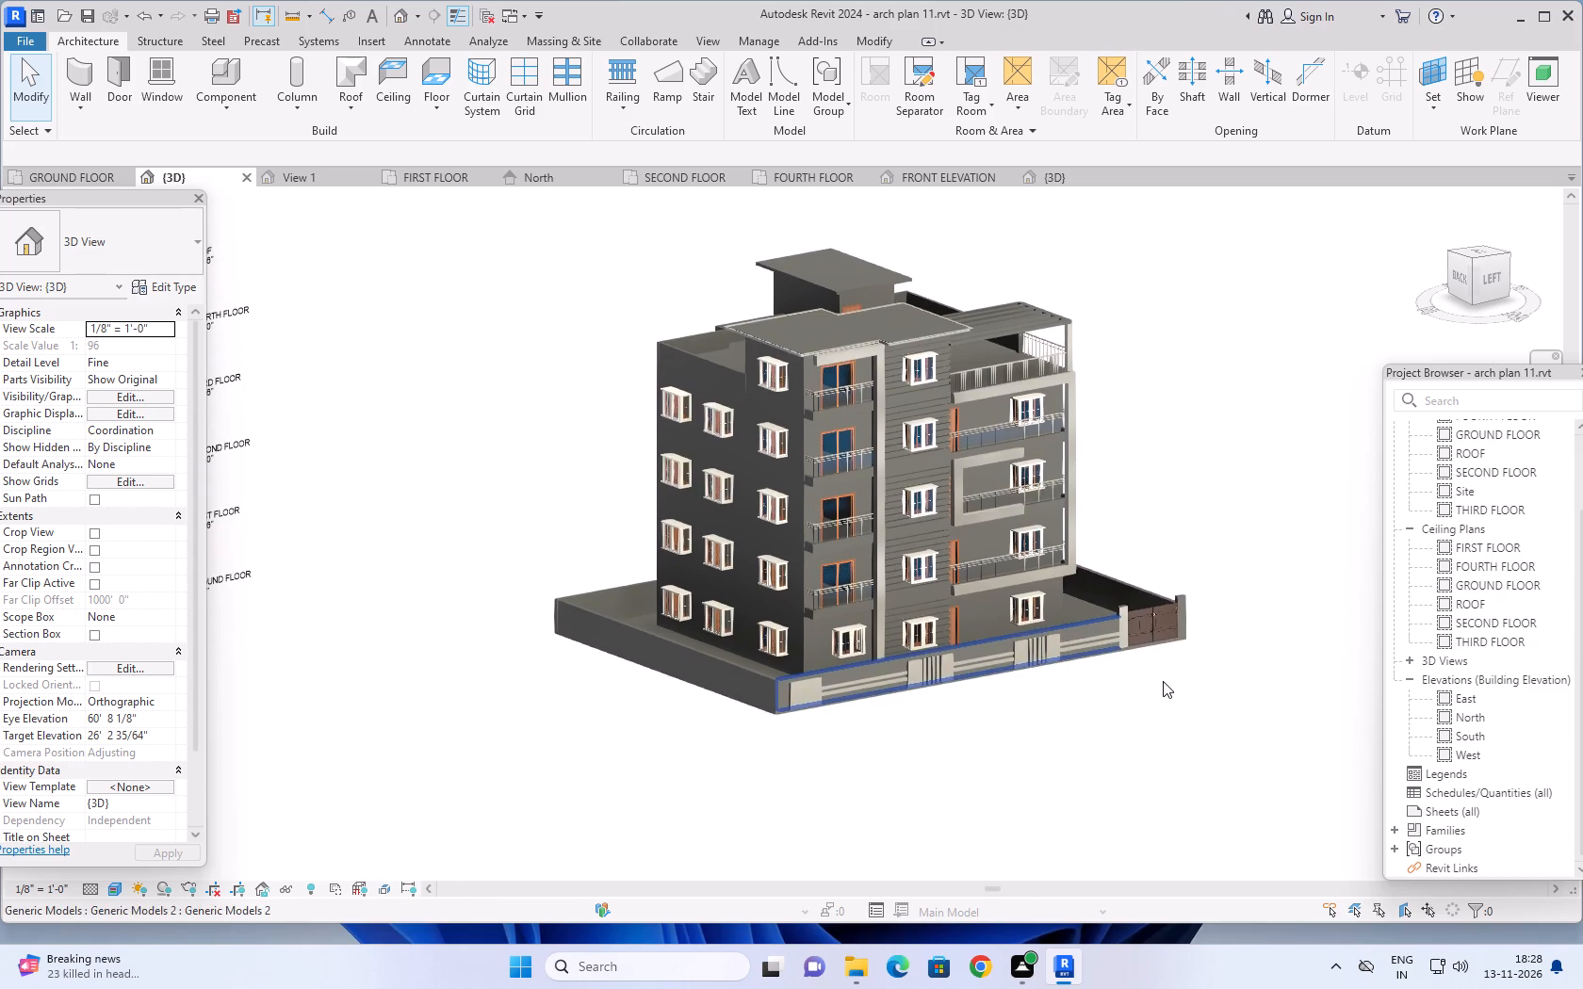
{"action": "scroll", "coordinate": [1160, 667], "scroll_direction": "up", "scroll_amount": 2}
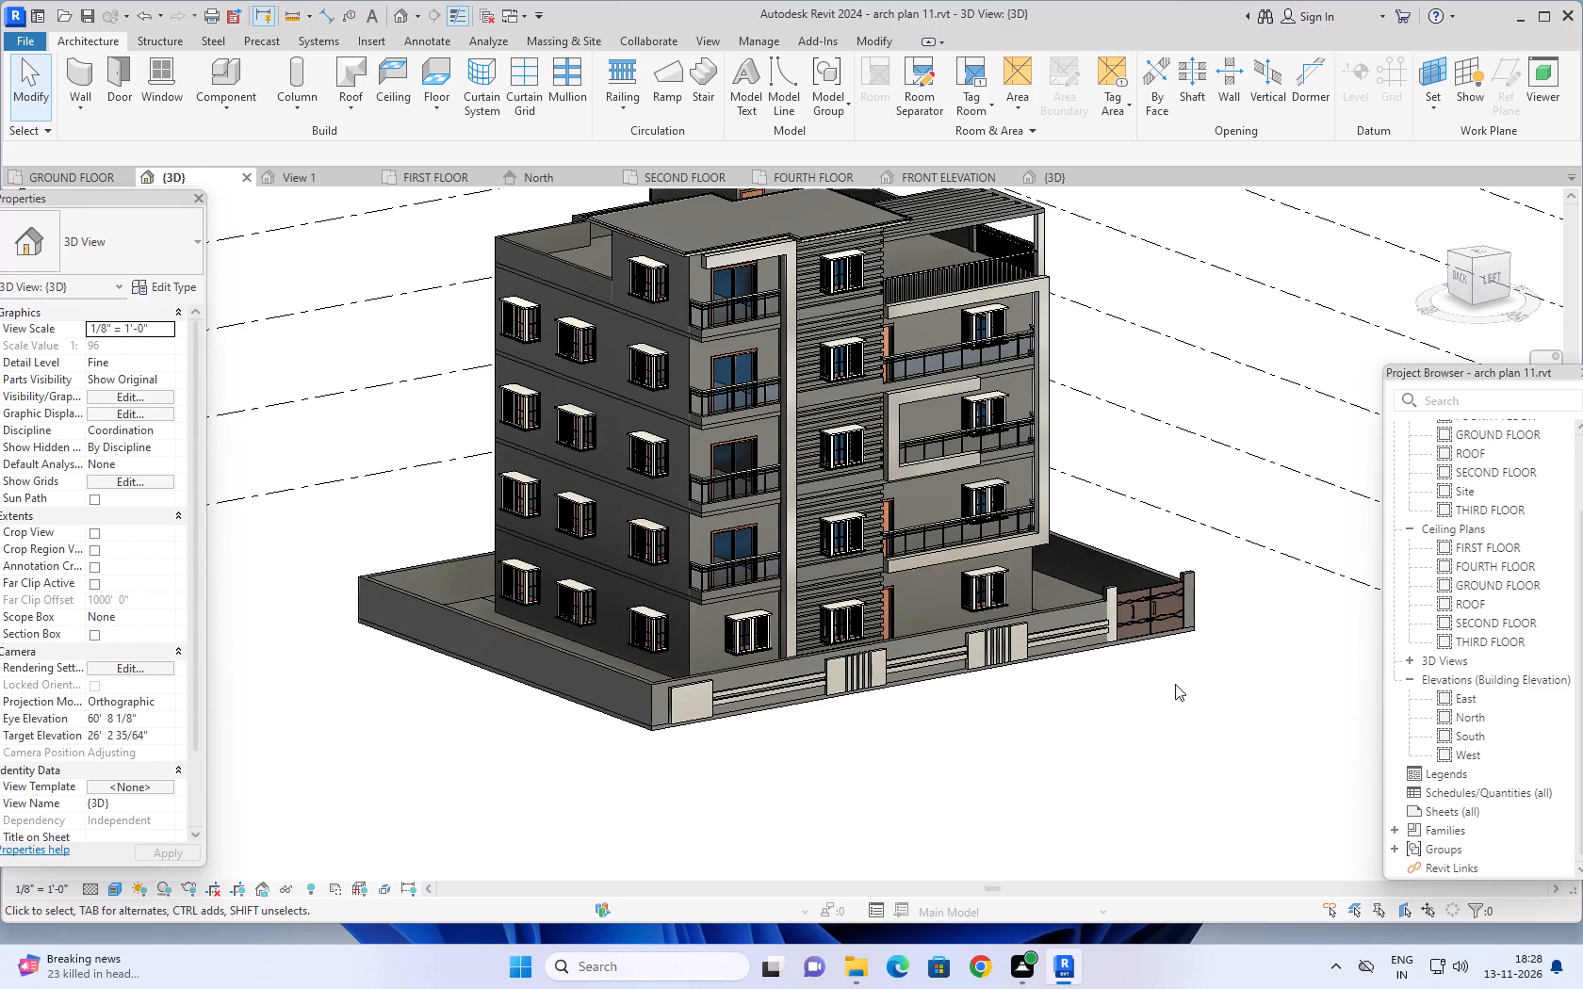
{"action": "scroll", "coordinate": [1175, 684], "scroll_direction": "down", "scroll_amount": 1}
{"action": "middle_click_drag", "start_coordinate": [934, 781], "coordinate": [1039, 791]}
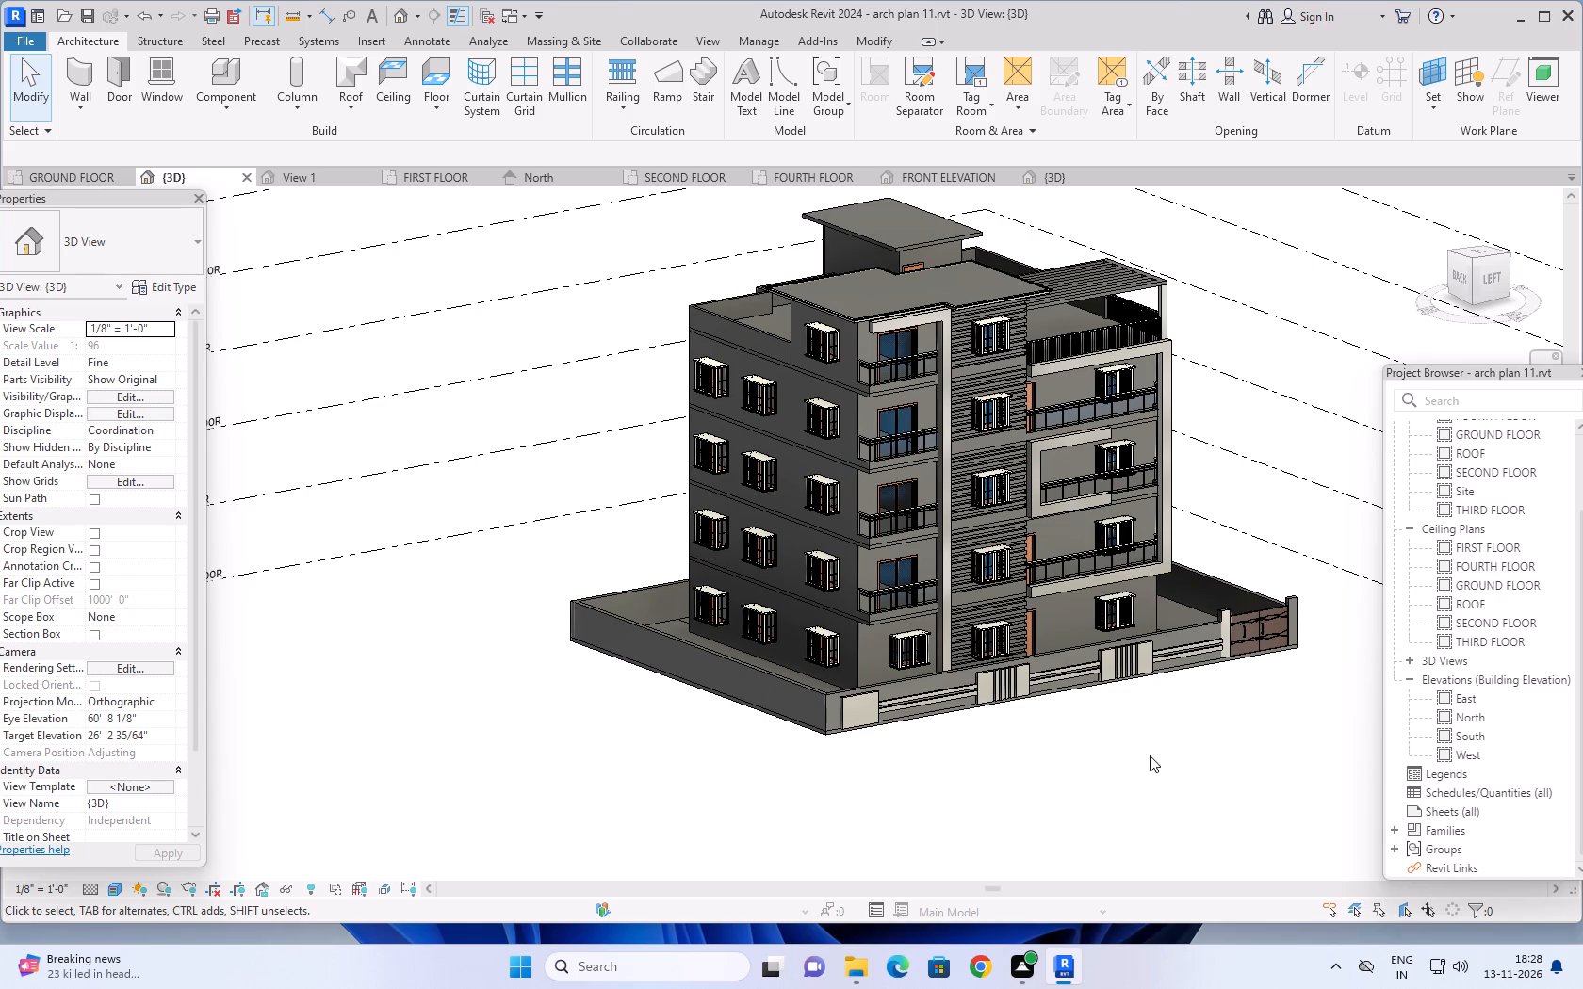
{"action": "middle_click_drag", "start_coordinate": [1150, 755], "coordinate": [1067, 763]}
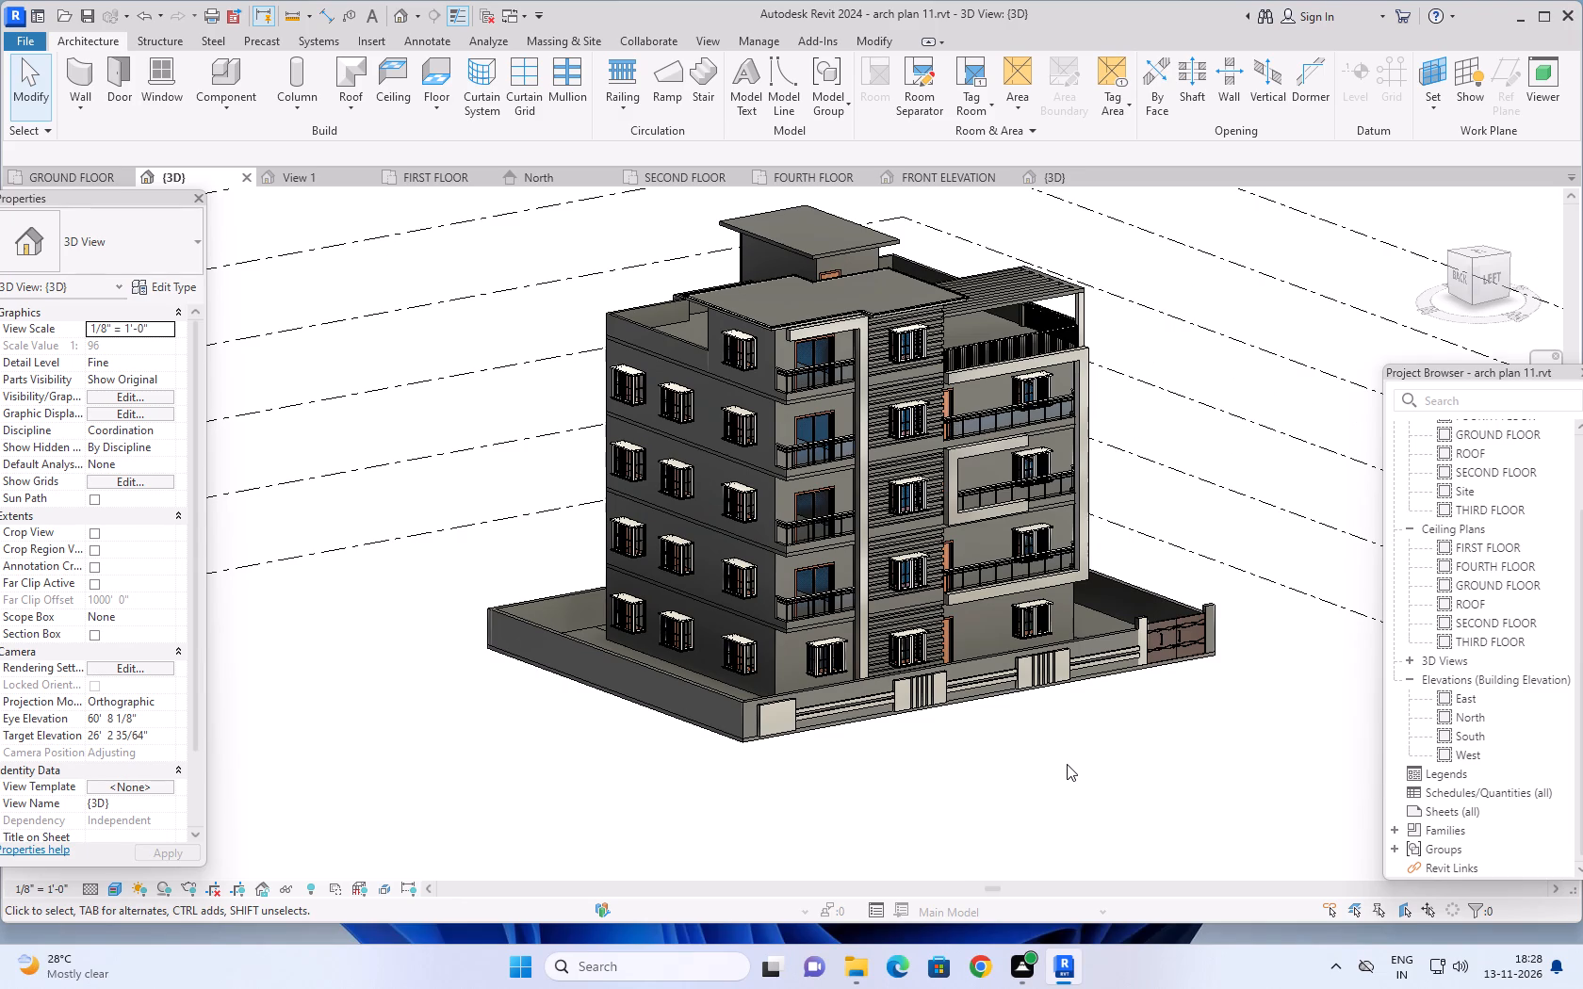
{"action": "middle_click_drag", "start_coordinate": [1162, 747], "coordinate": [1105, 749]}
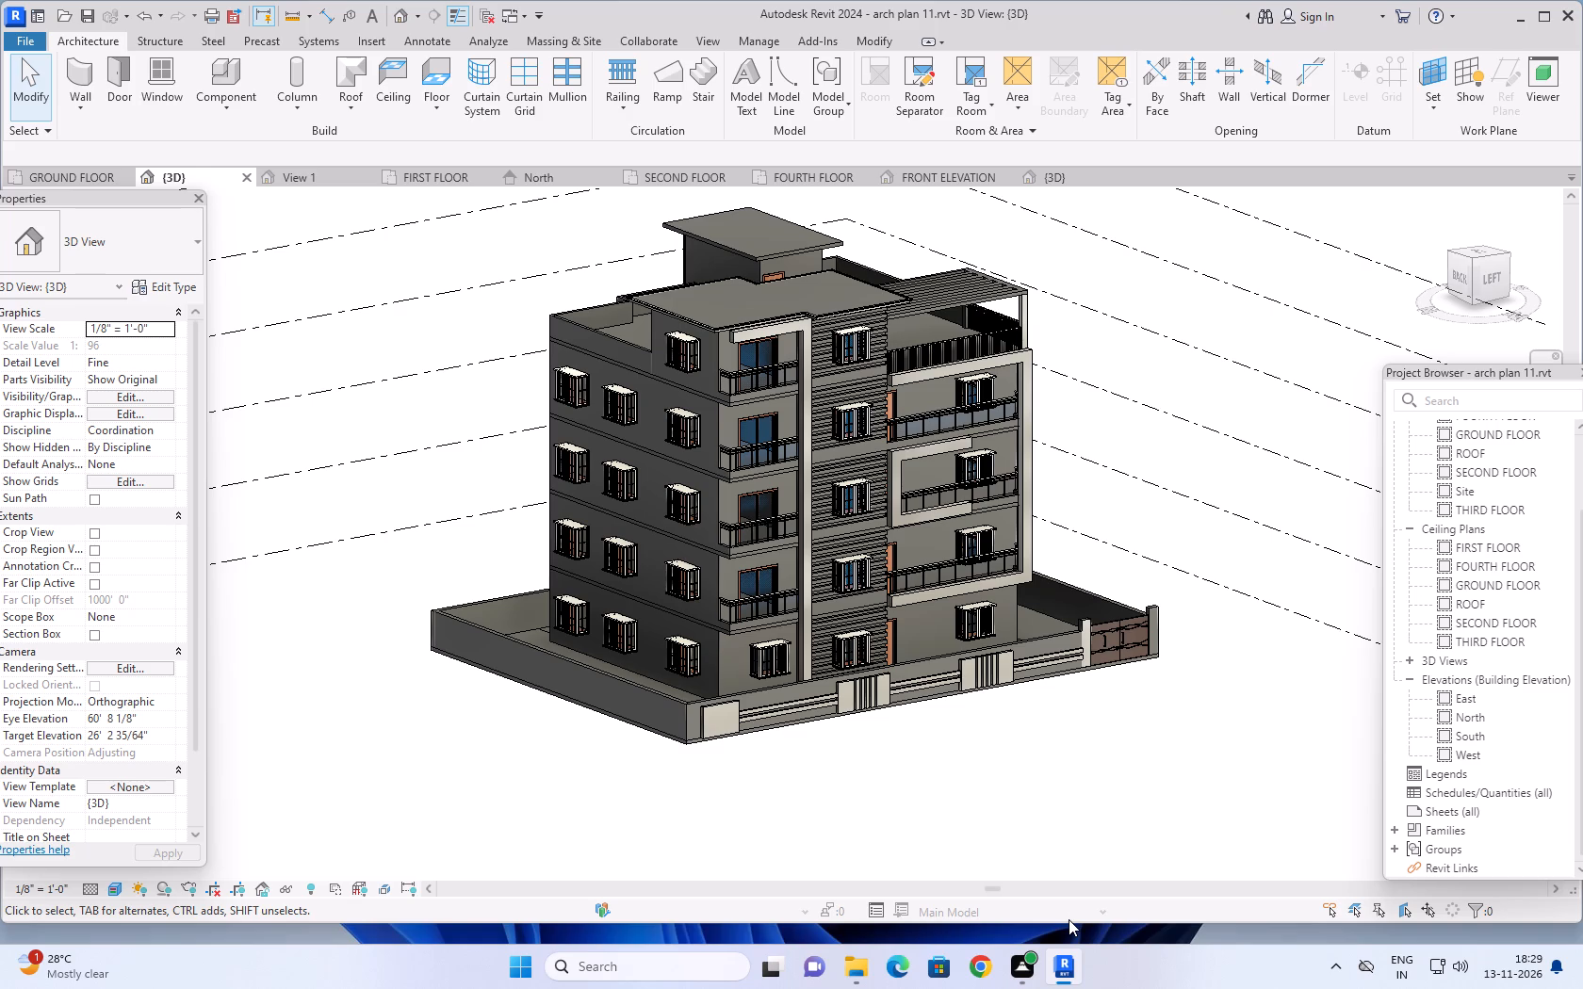
{"action": "scroll", "coordinate": [1036, 775], "scroll_direction": "down", "scroll_amount": 1}
{"action": "middle_click_drag", "start_coordinate": [1055, 777], "coordinate": [1025, 752]}
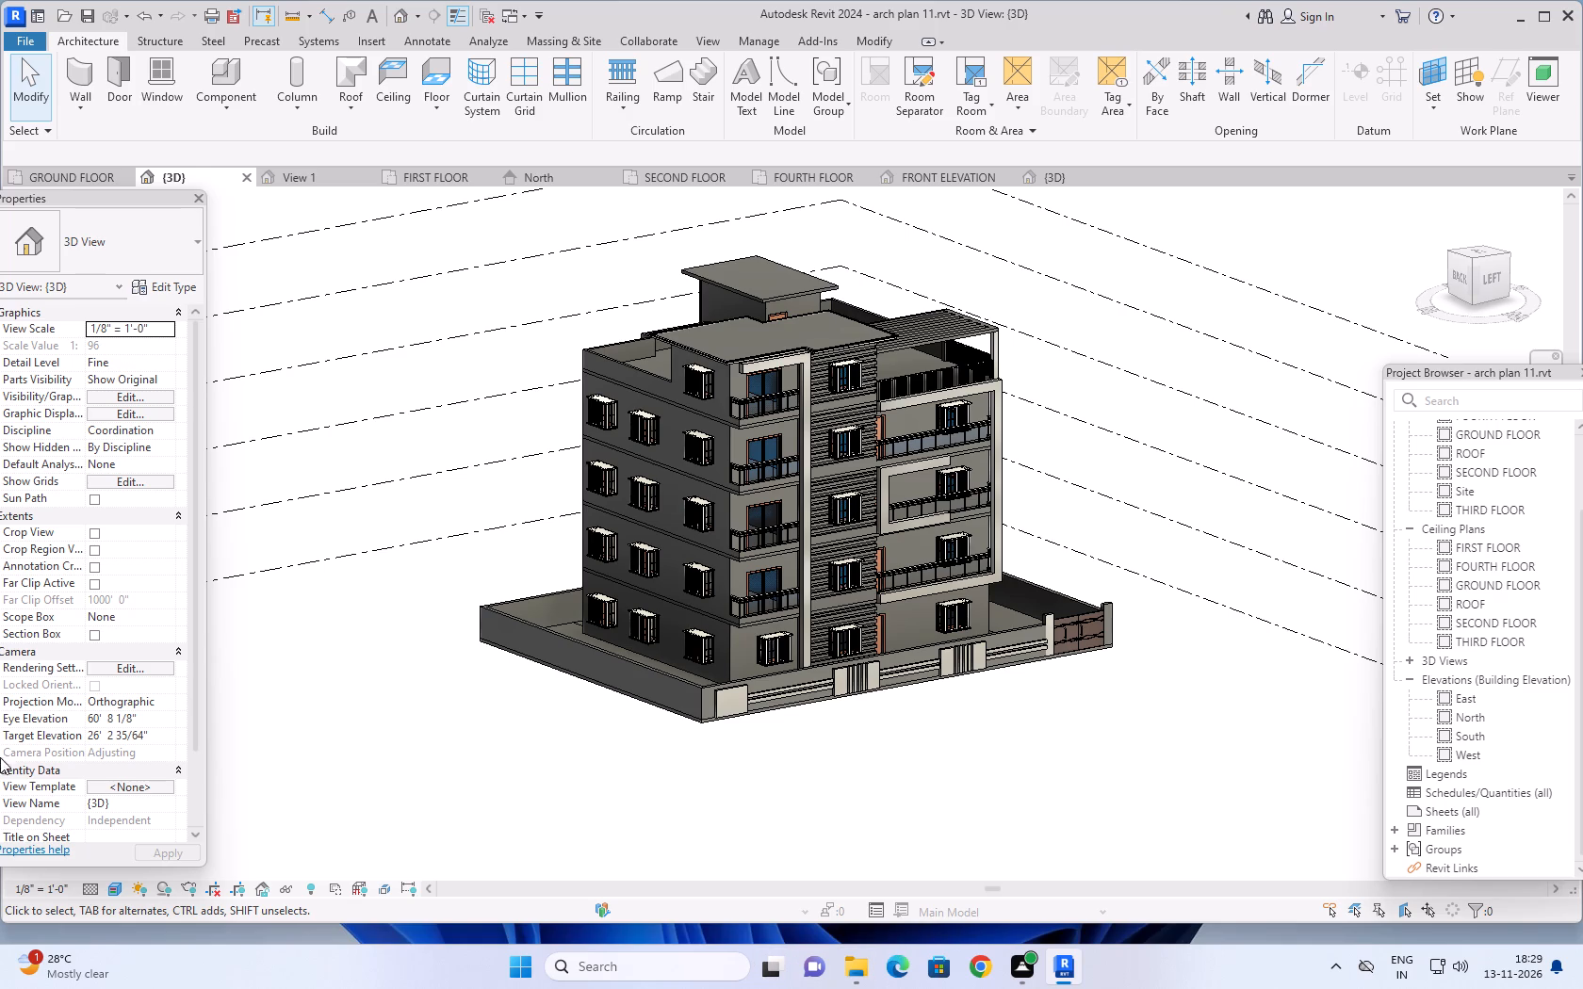
{"action": "scroll", "coordinate": [981, 689], "scroll_direction": "down", "scroll_amount": 4}
{"action": "middle_click_drag", "start_coordinate": [1041, 749], "coordinate": [1016, 705]}
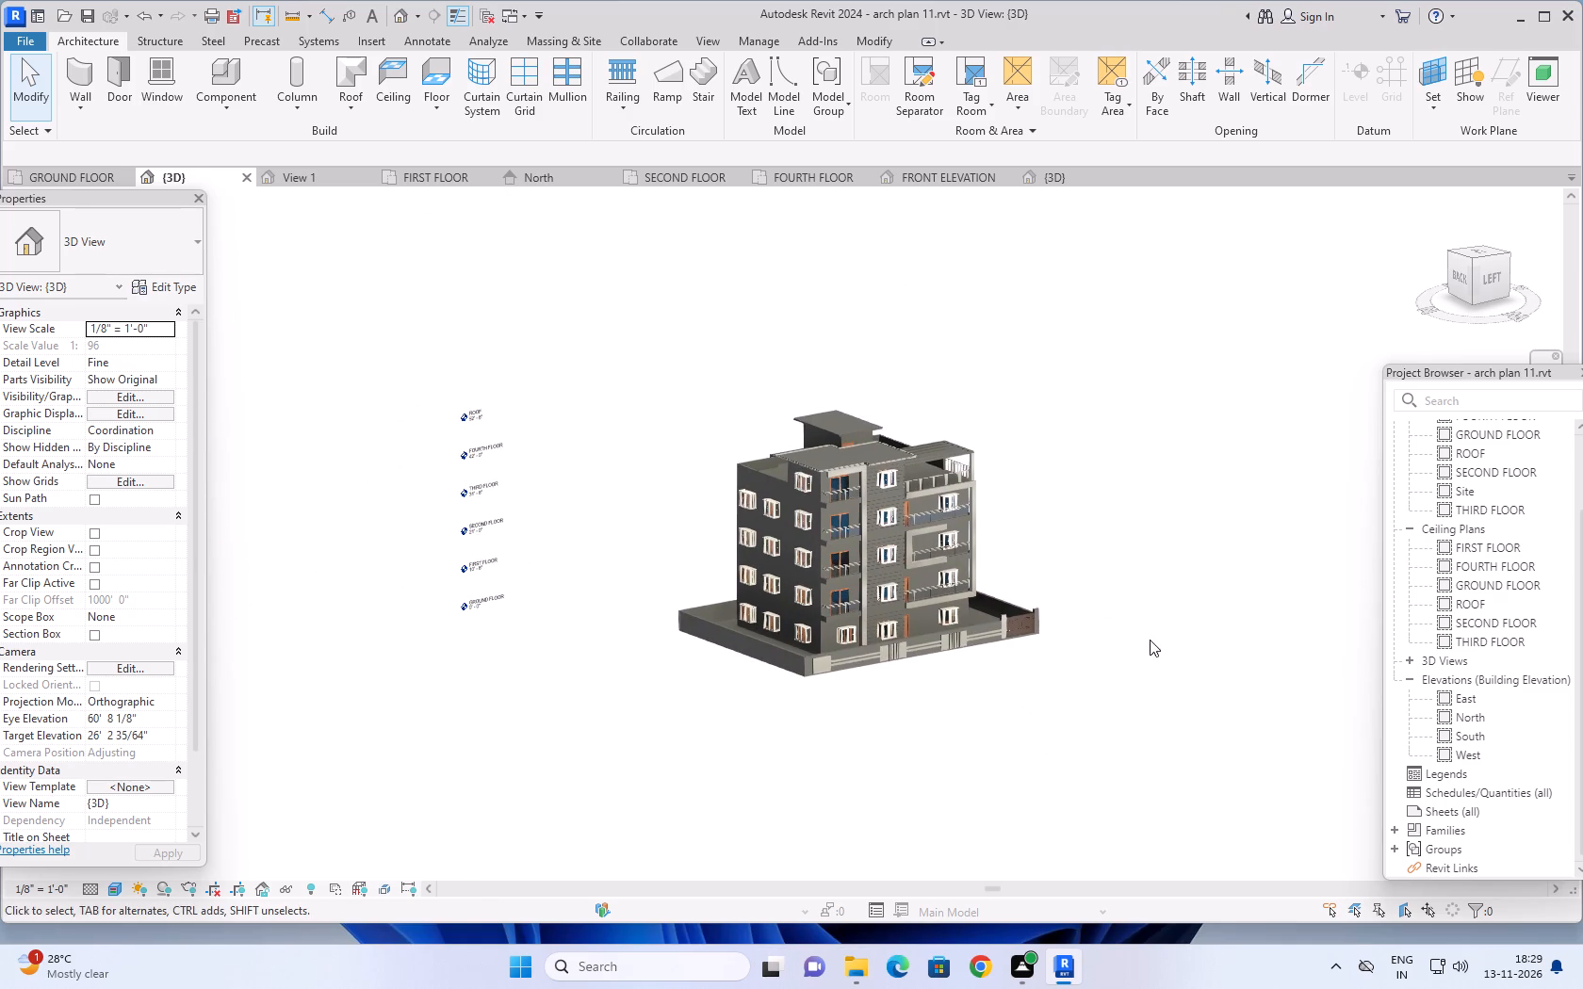
Tilt the 3D view above the building's back-left corner and back down to review the roof, terrace, balconies and compound wall.
{"action": "middle_click_drag", "start_coordinate": [1151, 635], "coordinate": [1162, 706]}
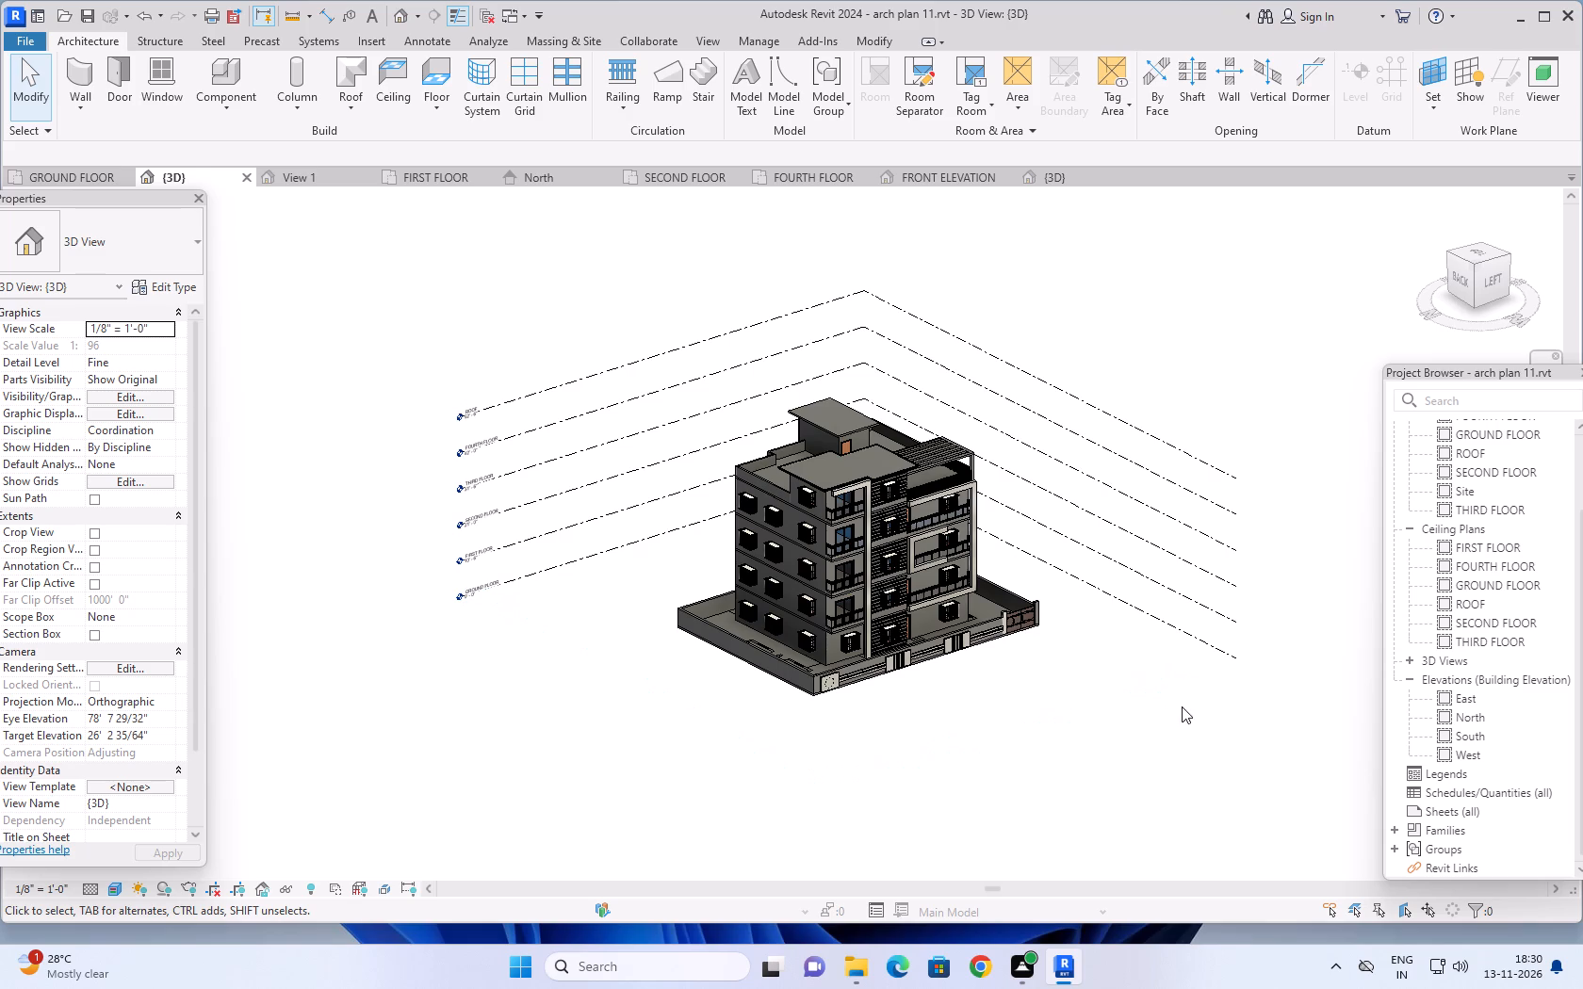
{"action": "middle_click_drag", "start_coordinate": [1056, 742], "coordinate": [1191, 743]}
{"action": "scroll", "coordinate": [1137, 735], "scroll_direction": "down", "scroll_amount": 1}
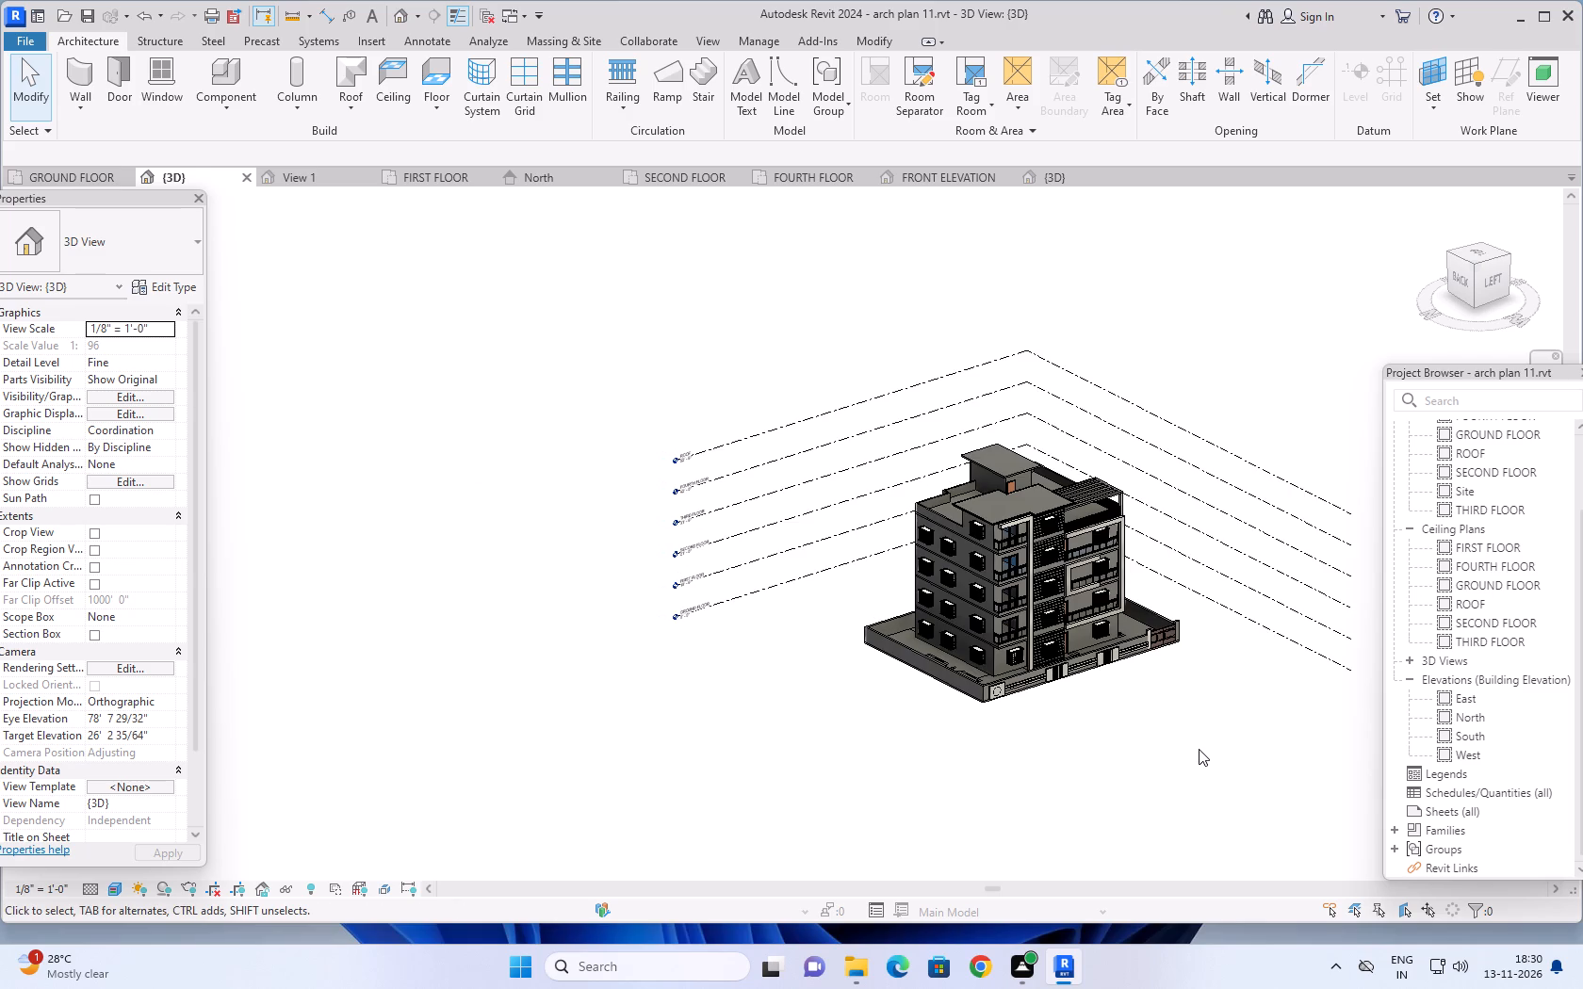
{"action": "middle_click_drag", "start_coordinate": [1197, 749], "coordinate": [1171, 748]}
{"action": "middle_click_drag", "start_coordinate": [1175, 751], "coordinate": [1155, 671]}
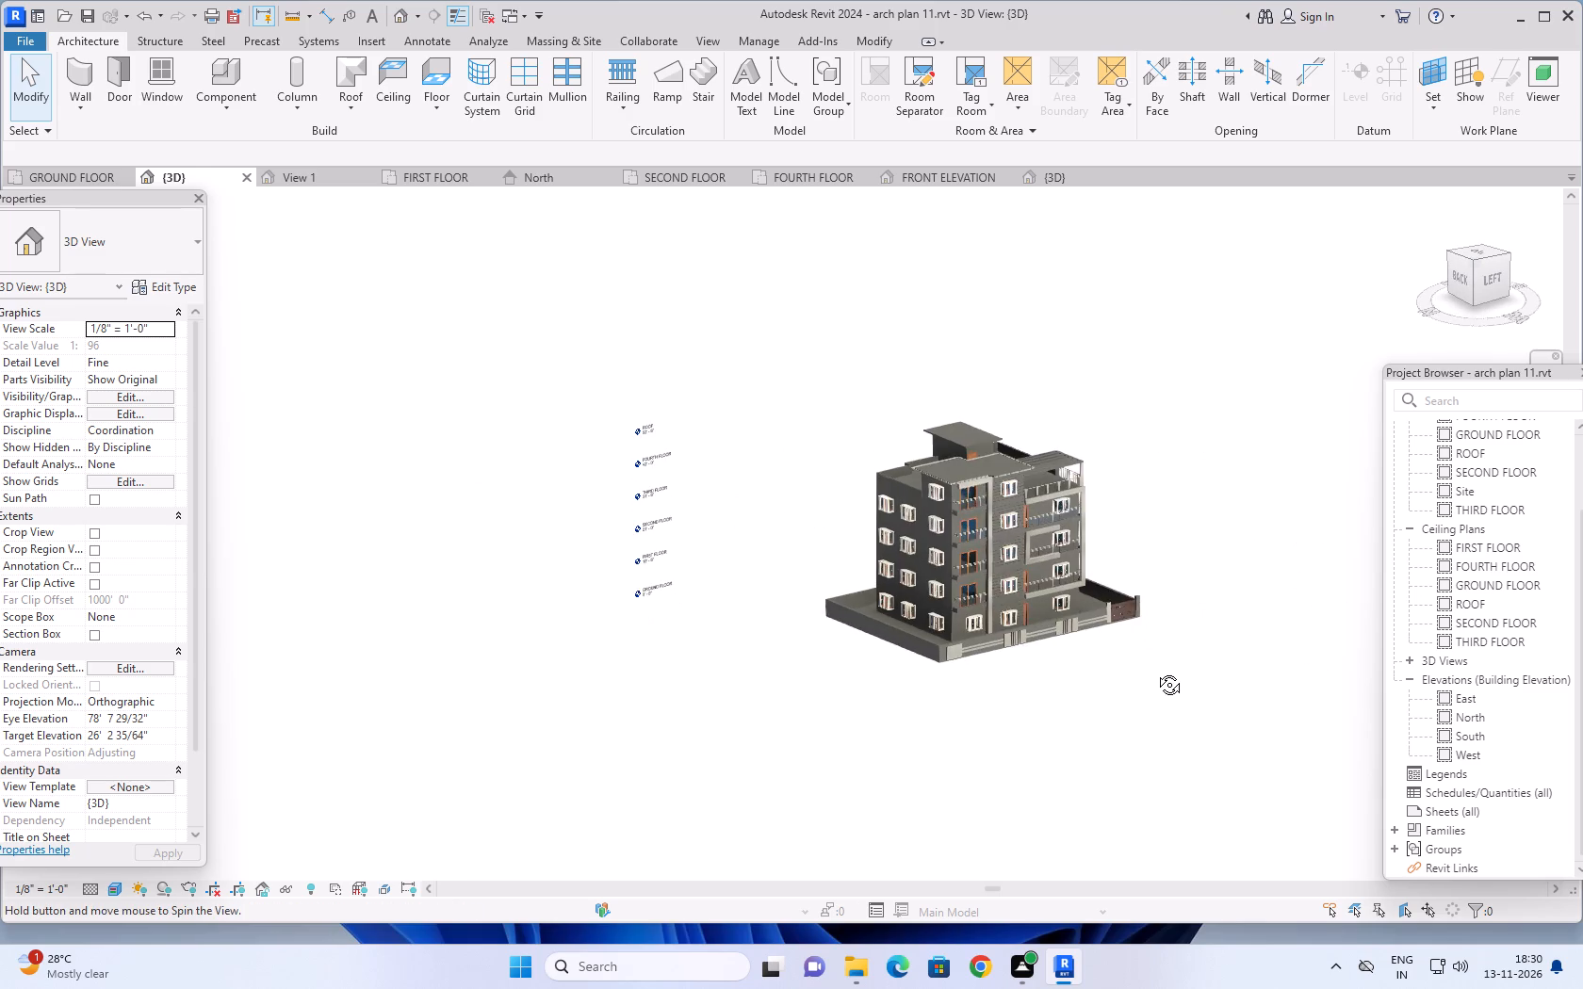
{"action": "middle_click_drag", "start_coordinate": [1155, 671], "coordinate": [1157, 673]}
{"action": "scroll", "coordinate": [1146, 731], "scroll_direction": "up", "scroll_amount": 2}
{"action": "middle_click_drag", "start_coordinate": [1148, 719], "coordinate": [1181, 743]}
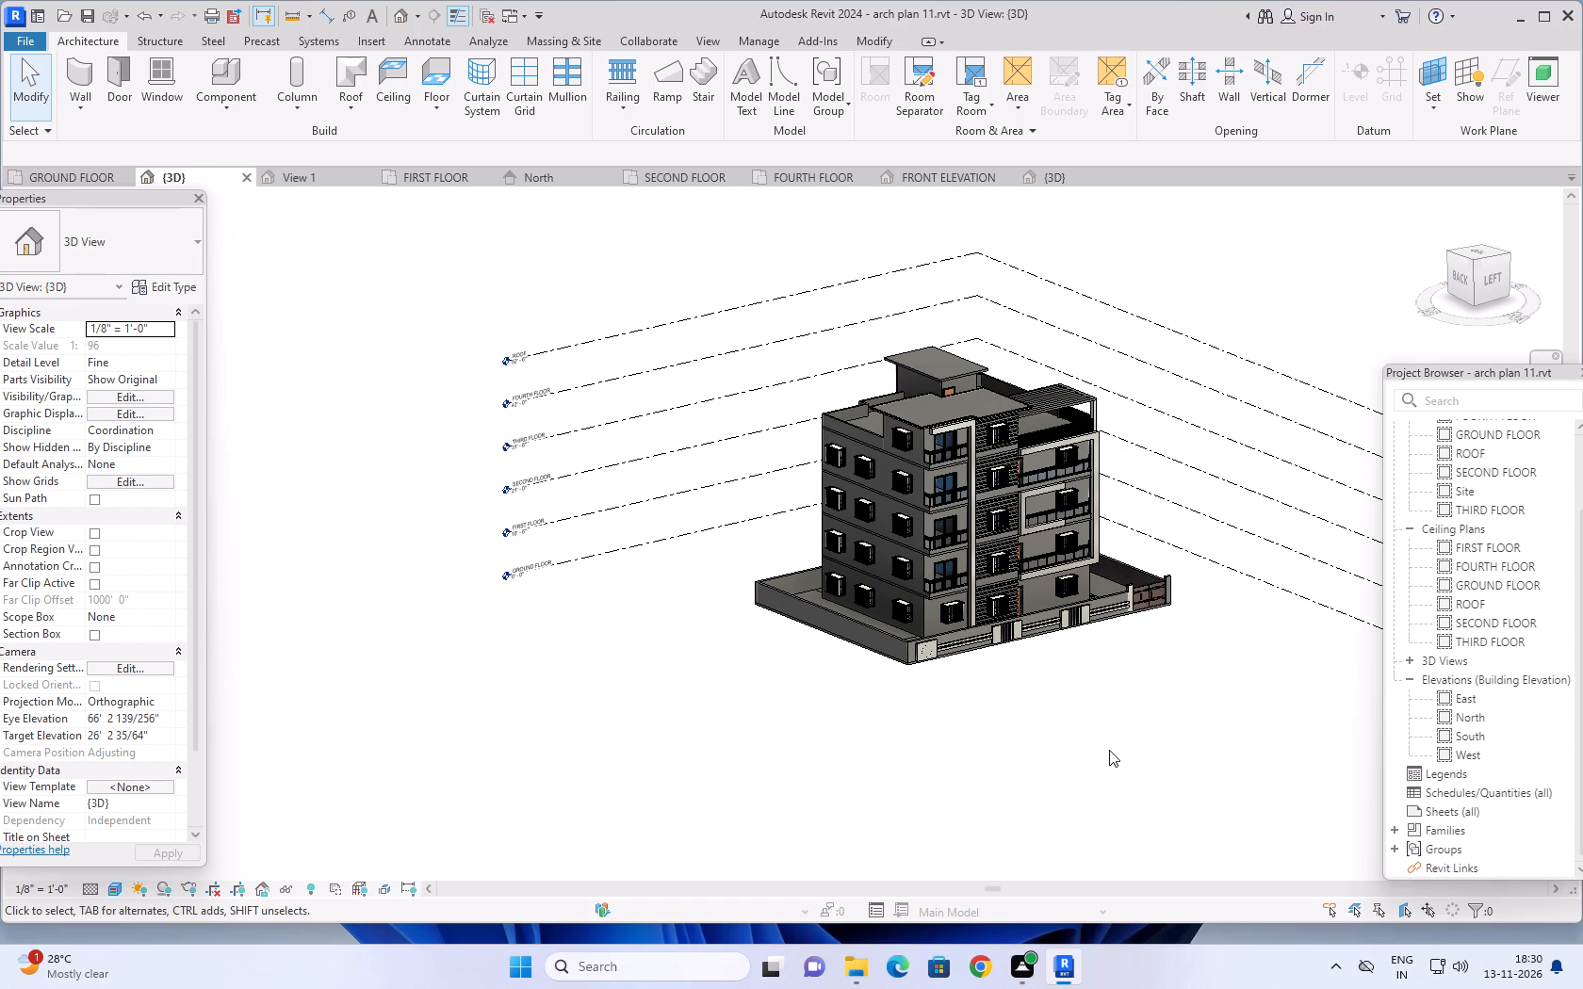
{"action": "scroll", "coordinate": [1077, 743], "scroll_direction": "up", "scroll_amount": 2}
{"action": "middle_click_drag", "start_coordinate": [1088, 701], "coordinate": [1094, 784]}
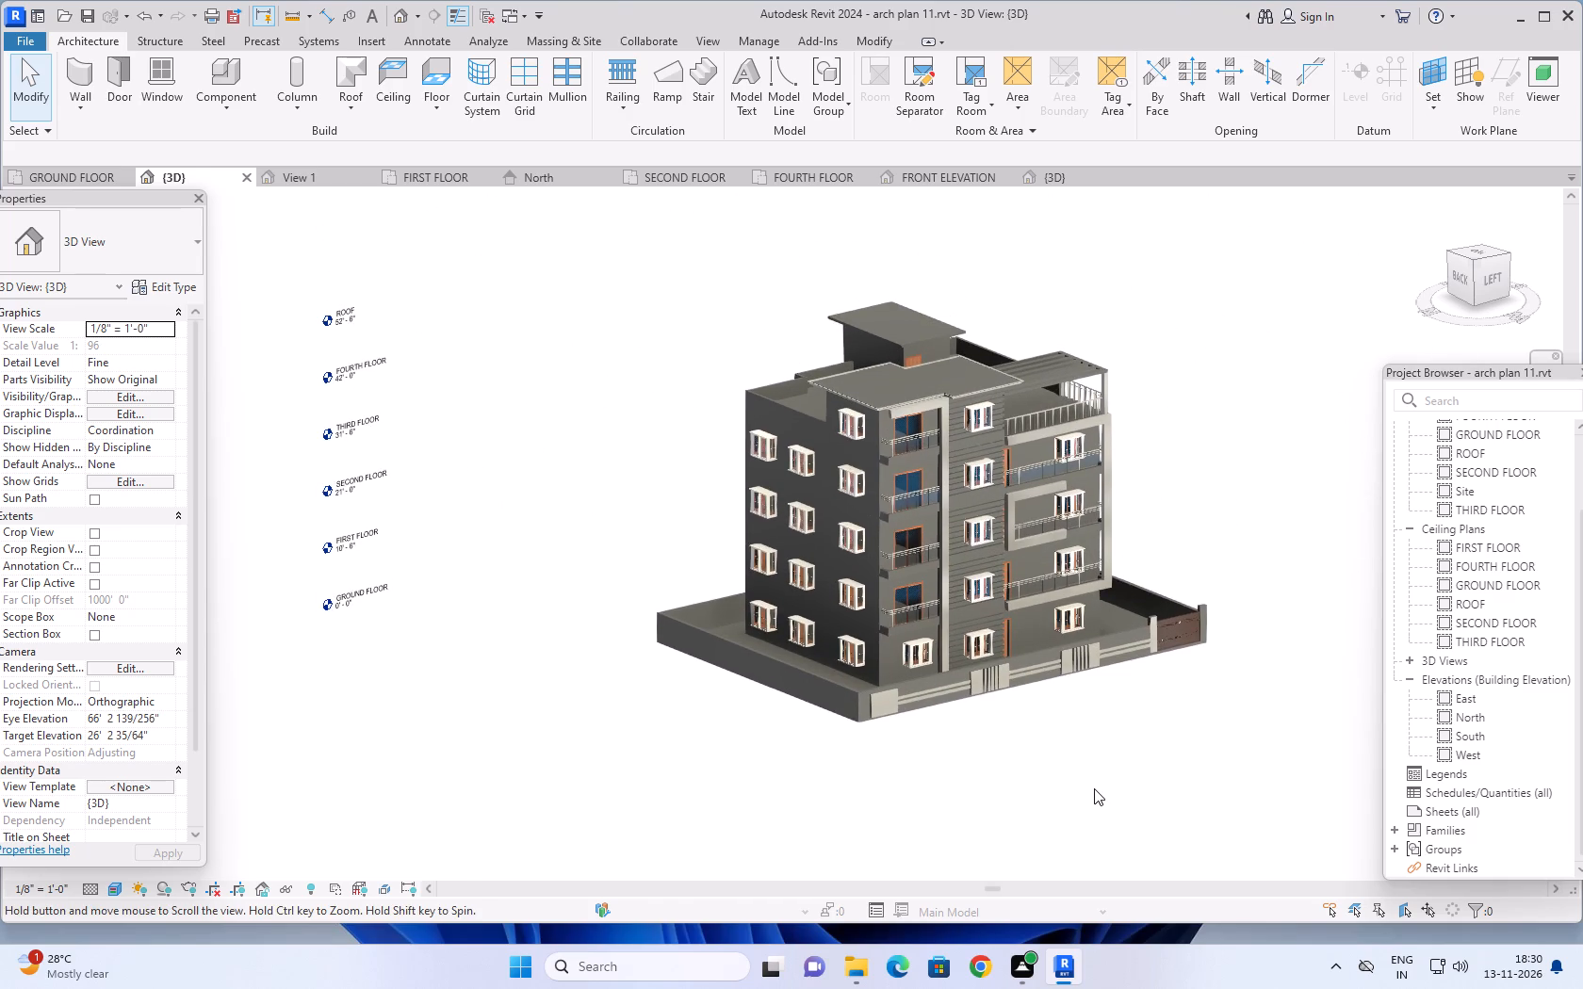
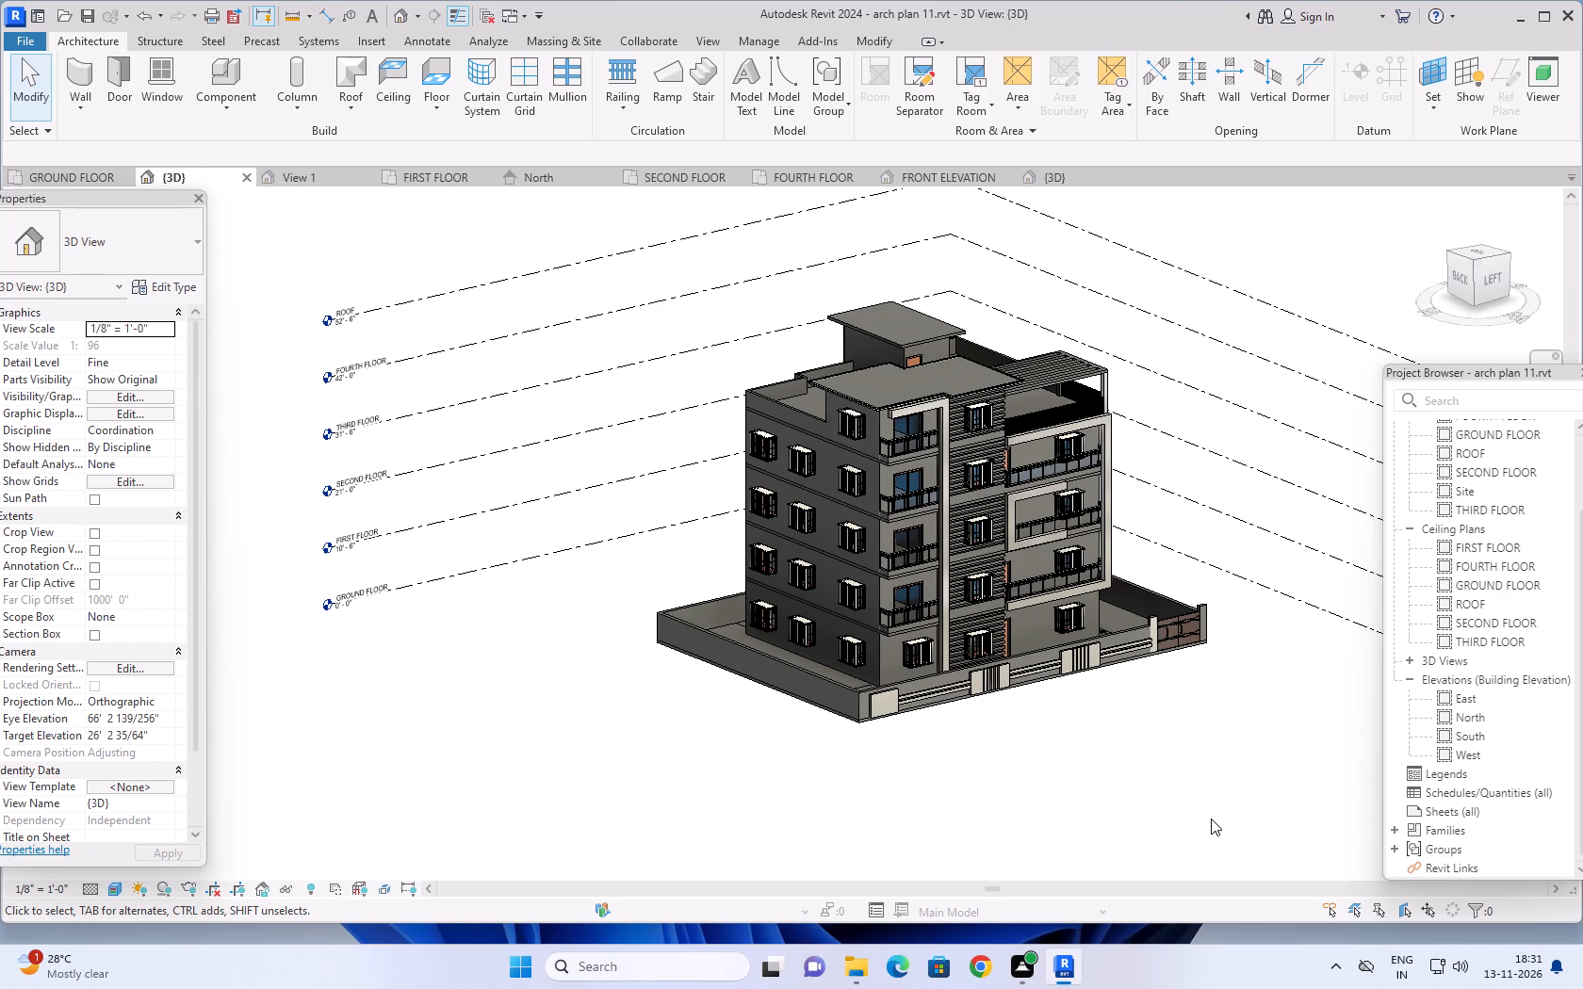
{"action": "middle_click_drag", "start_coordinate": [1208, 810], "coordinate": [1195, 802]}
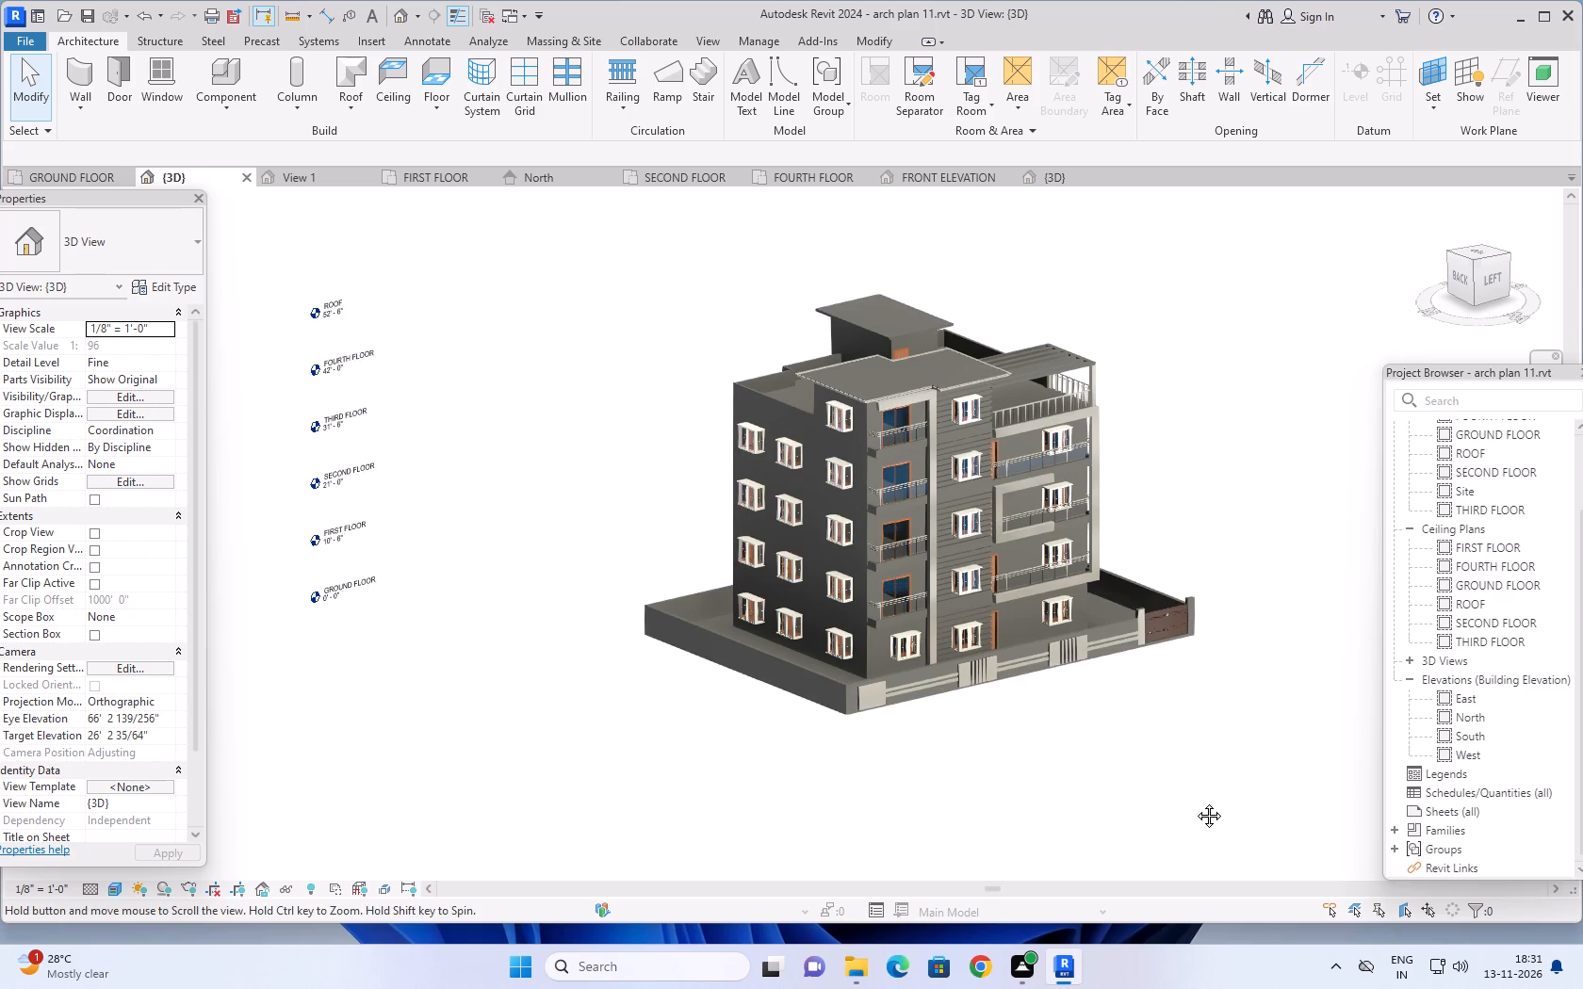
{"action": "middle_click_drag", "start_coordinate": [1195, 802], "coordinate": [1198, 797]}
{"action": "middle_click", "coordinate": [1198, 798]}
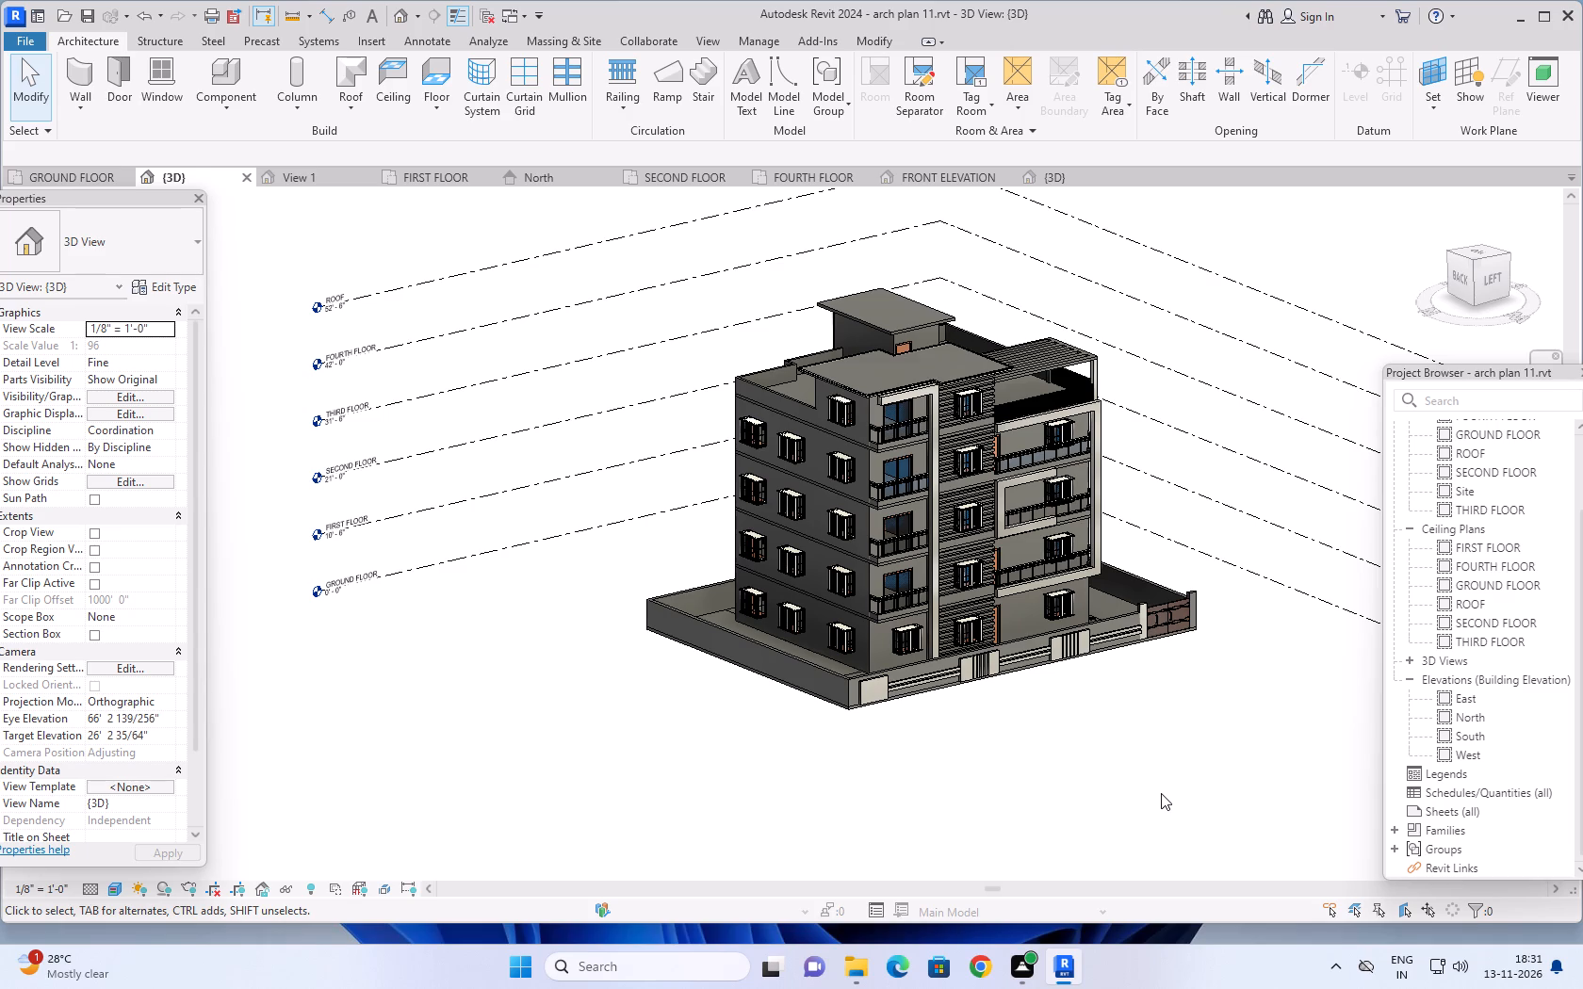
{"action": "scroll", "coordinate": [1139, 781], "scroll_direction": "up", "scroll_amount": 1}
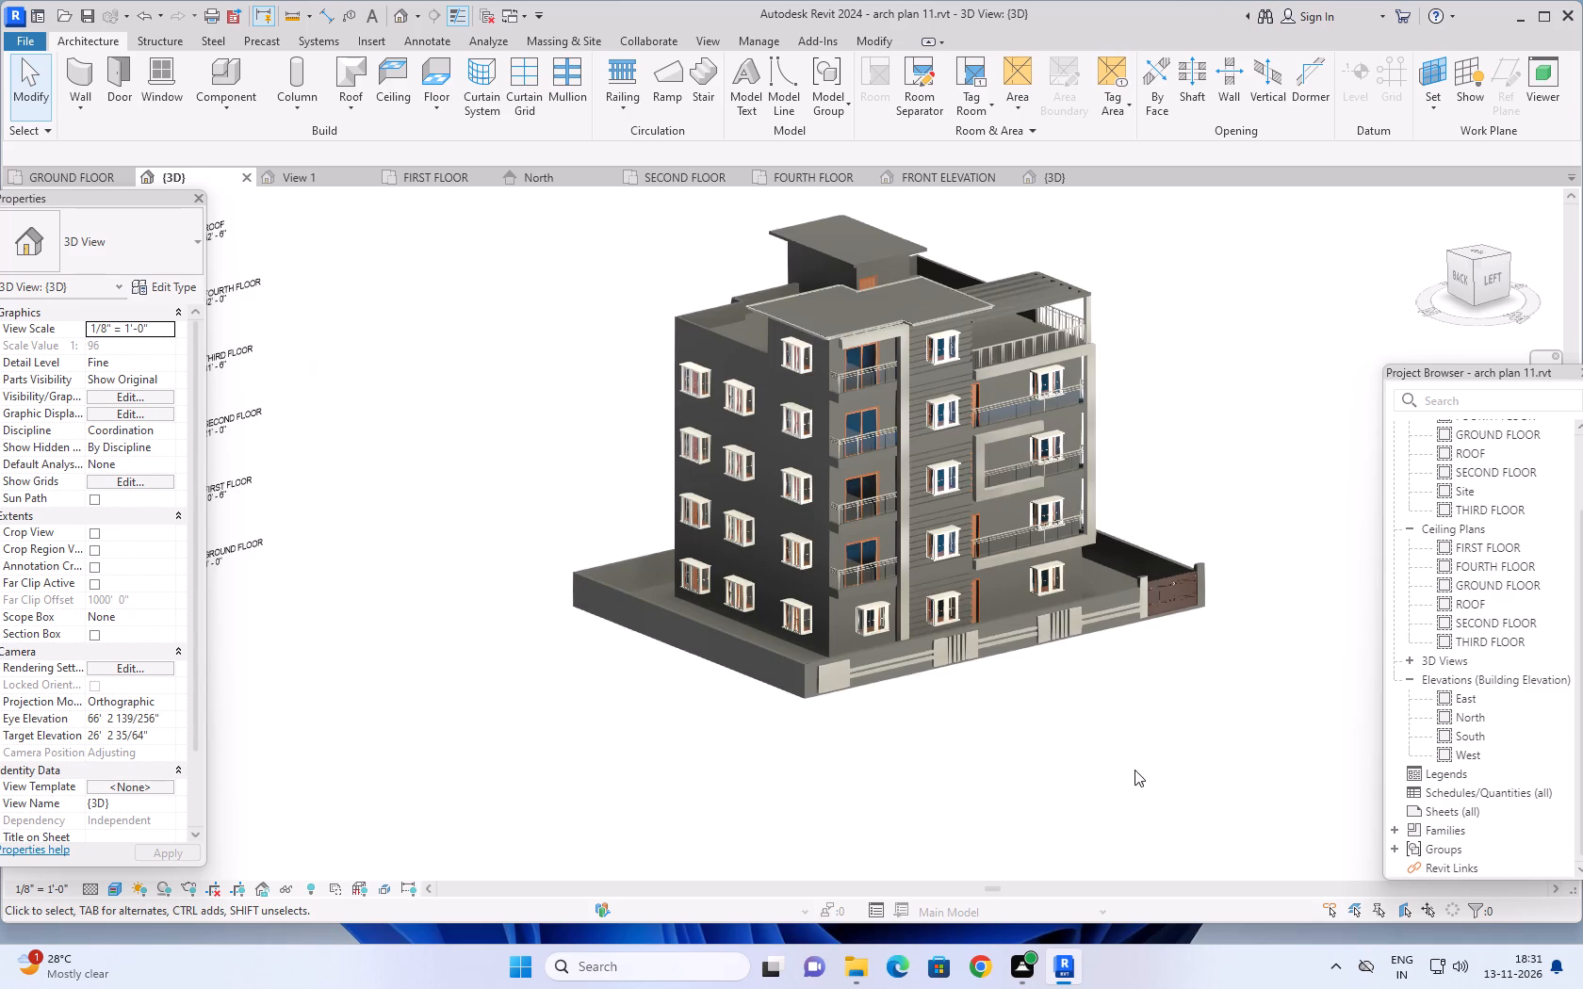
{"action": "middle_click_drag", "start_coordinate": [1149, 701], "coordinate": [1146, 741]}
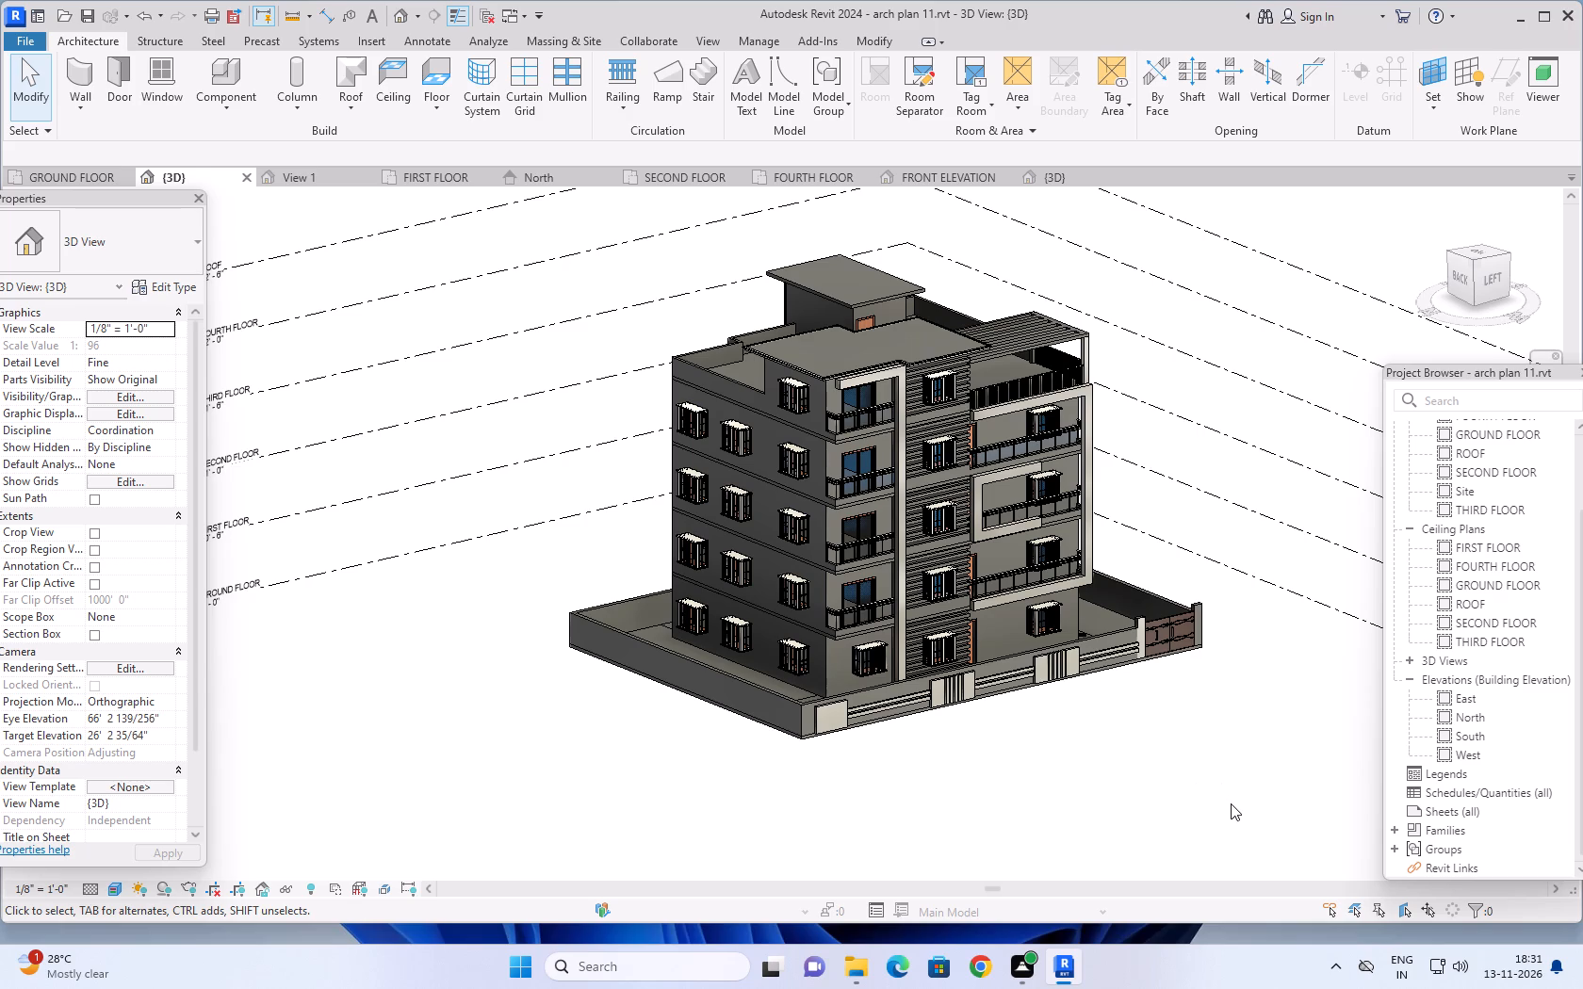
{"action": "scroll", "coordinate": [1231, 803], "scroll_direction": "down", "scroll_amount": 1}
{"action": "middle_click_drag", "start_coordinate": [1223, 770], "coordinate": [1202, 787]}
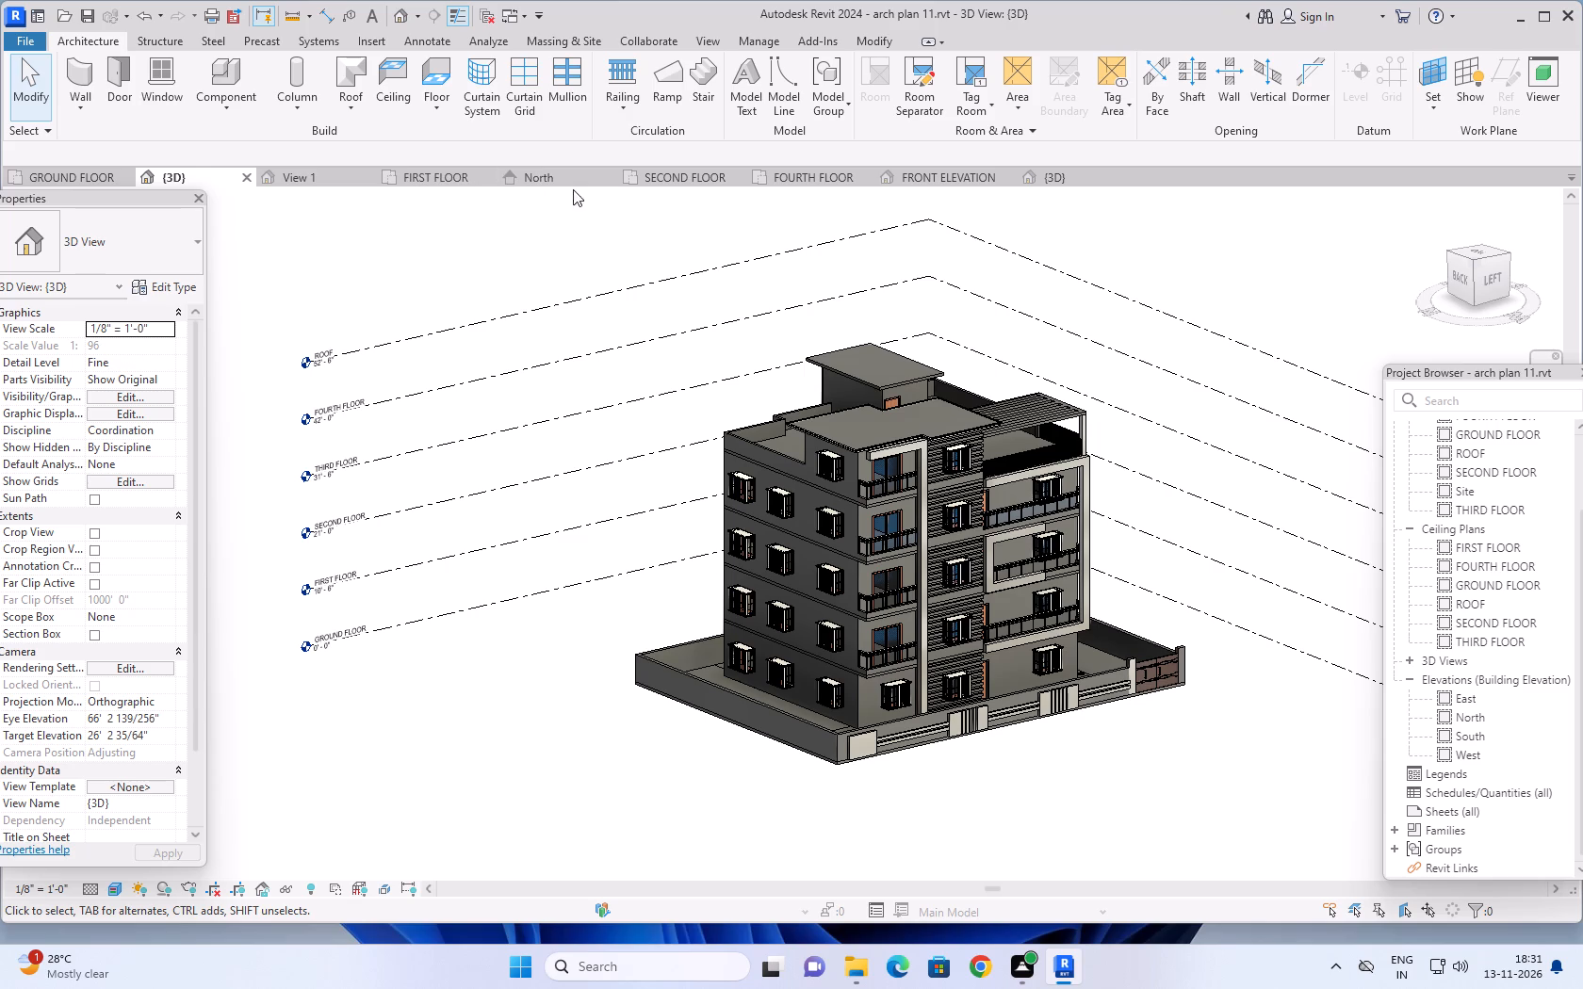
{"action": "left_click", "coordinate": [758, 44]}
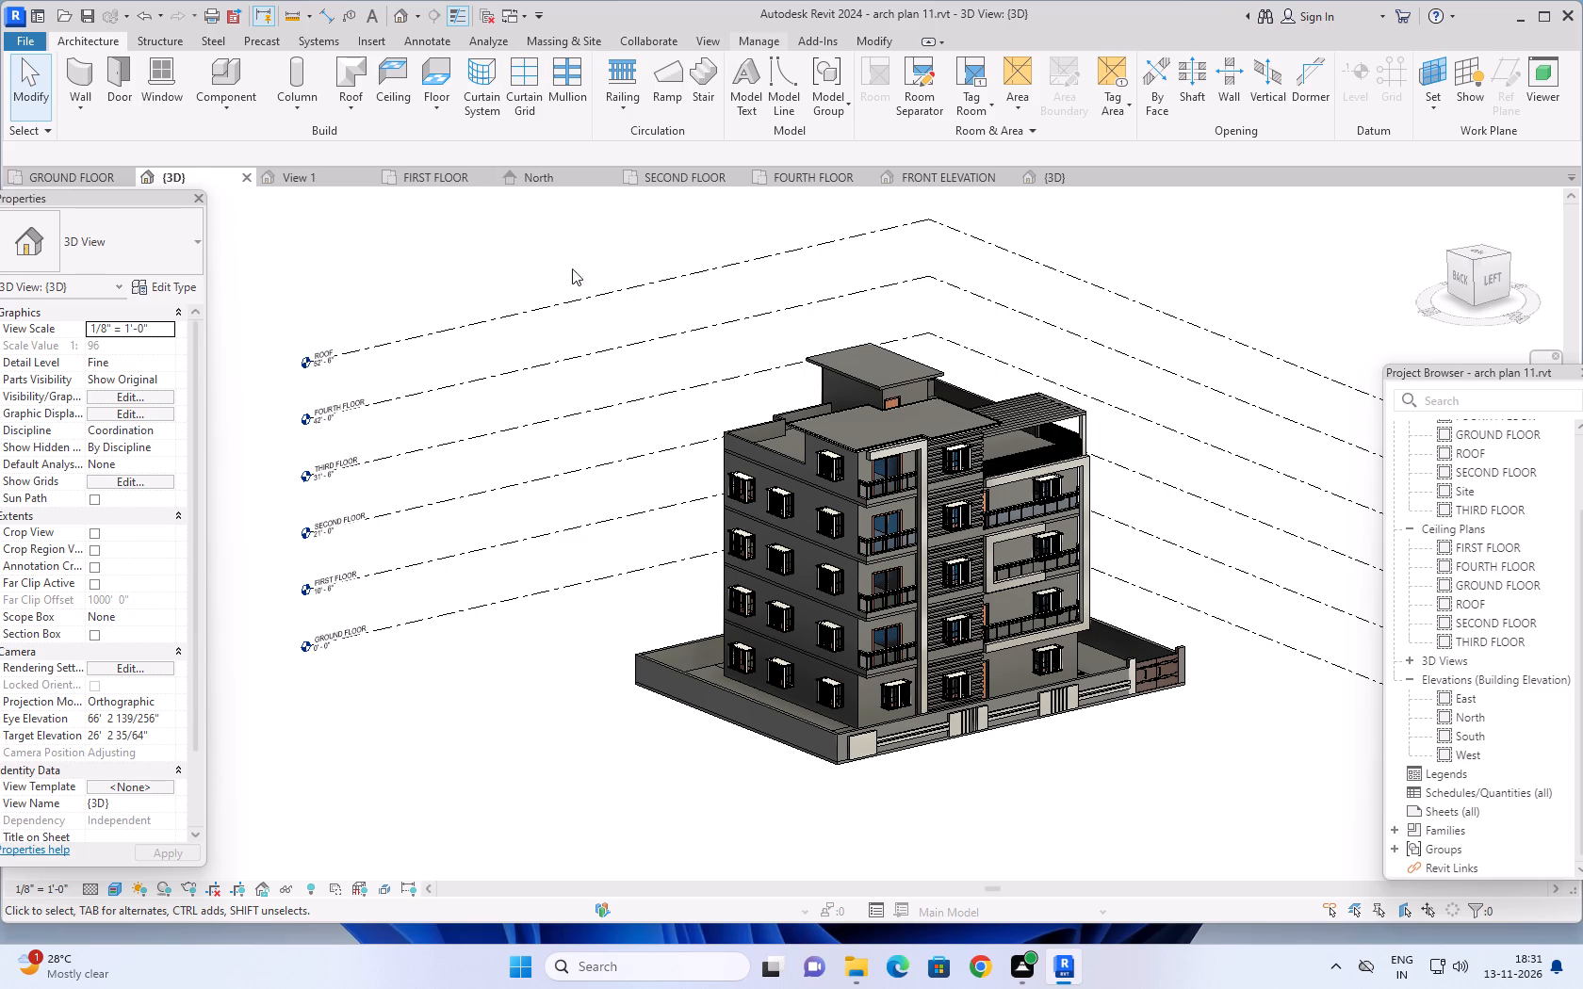
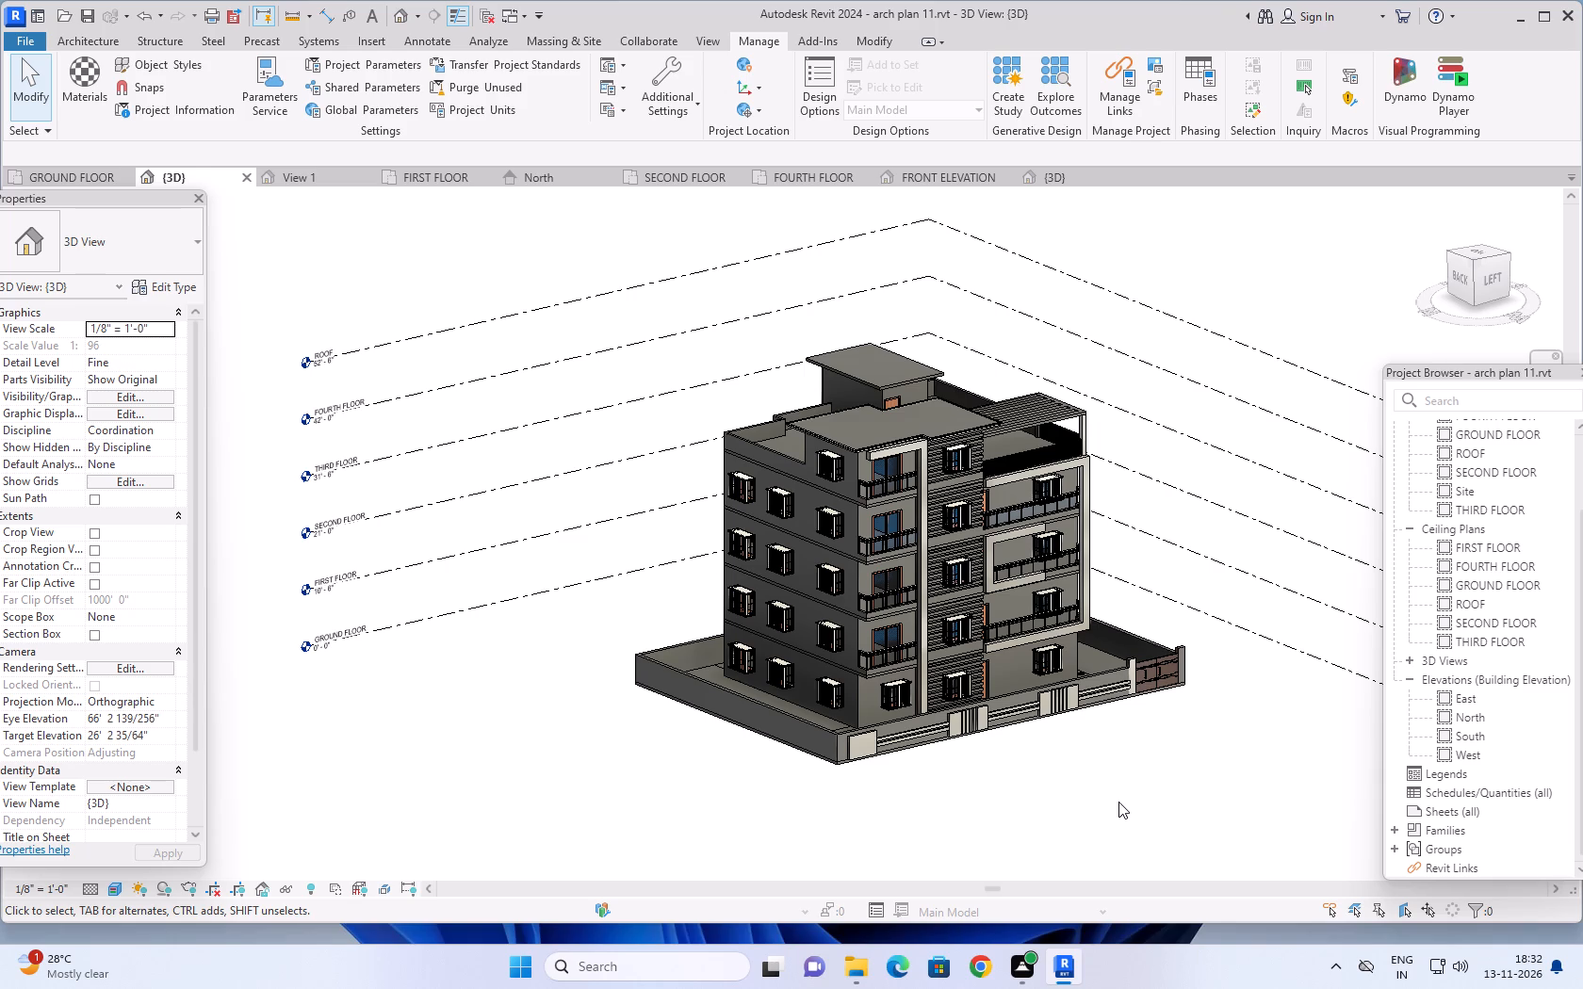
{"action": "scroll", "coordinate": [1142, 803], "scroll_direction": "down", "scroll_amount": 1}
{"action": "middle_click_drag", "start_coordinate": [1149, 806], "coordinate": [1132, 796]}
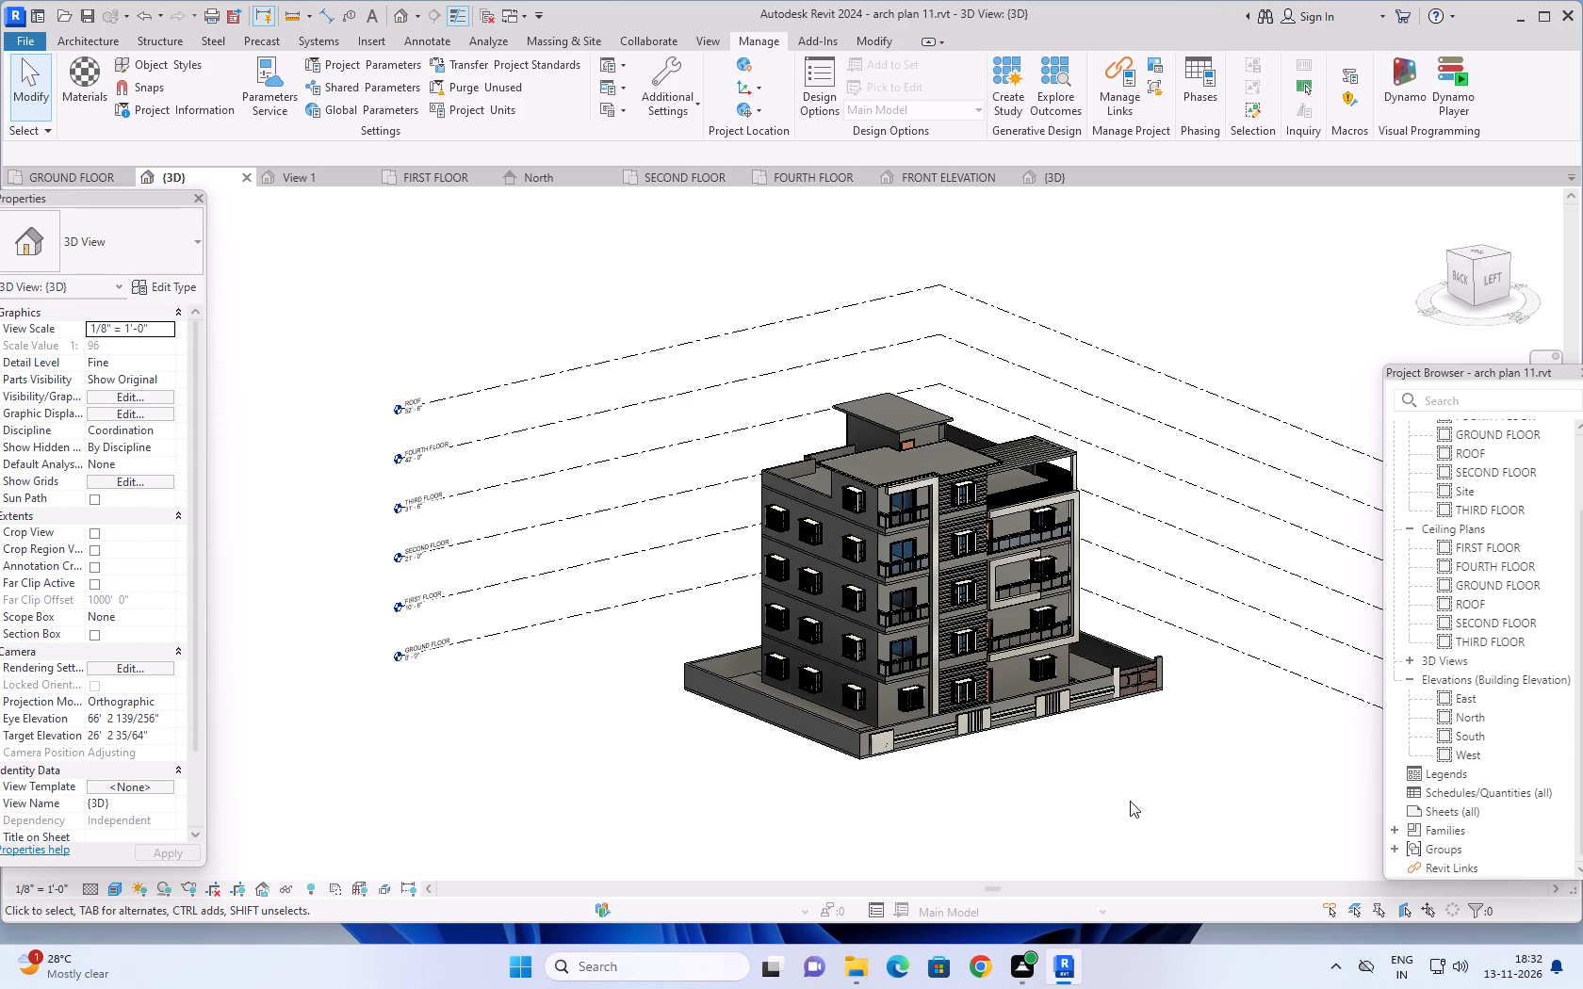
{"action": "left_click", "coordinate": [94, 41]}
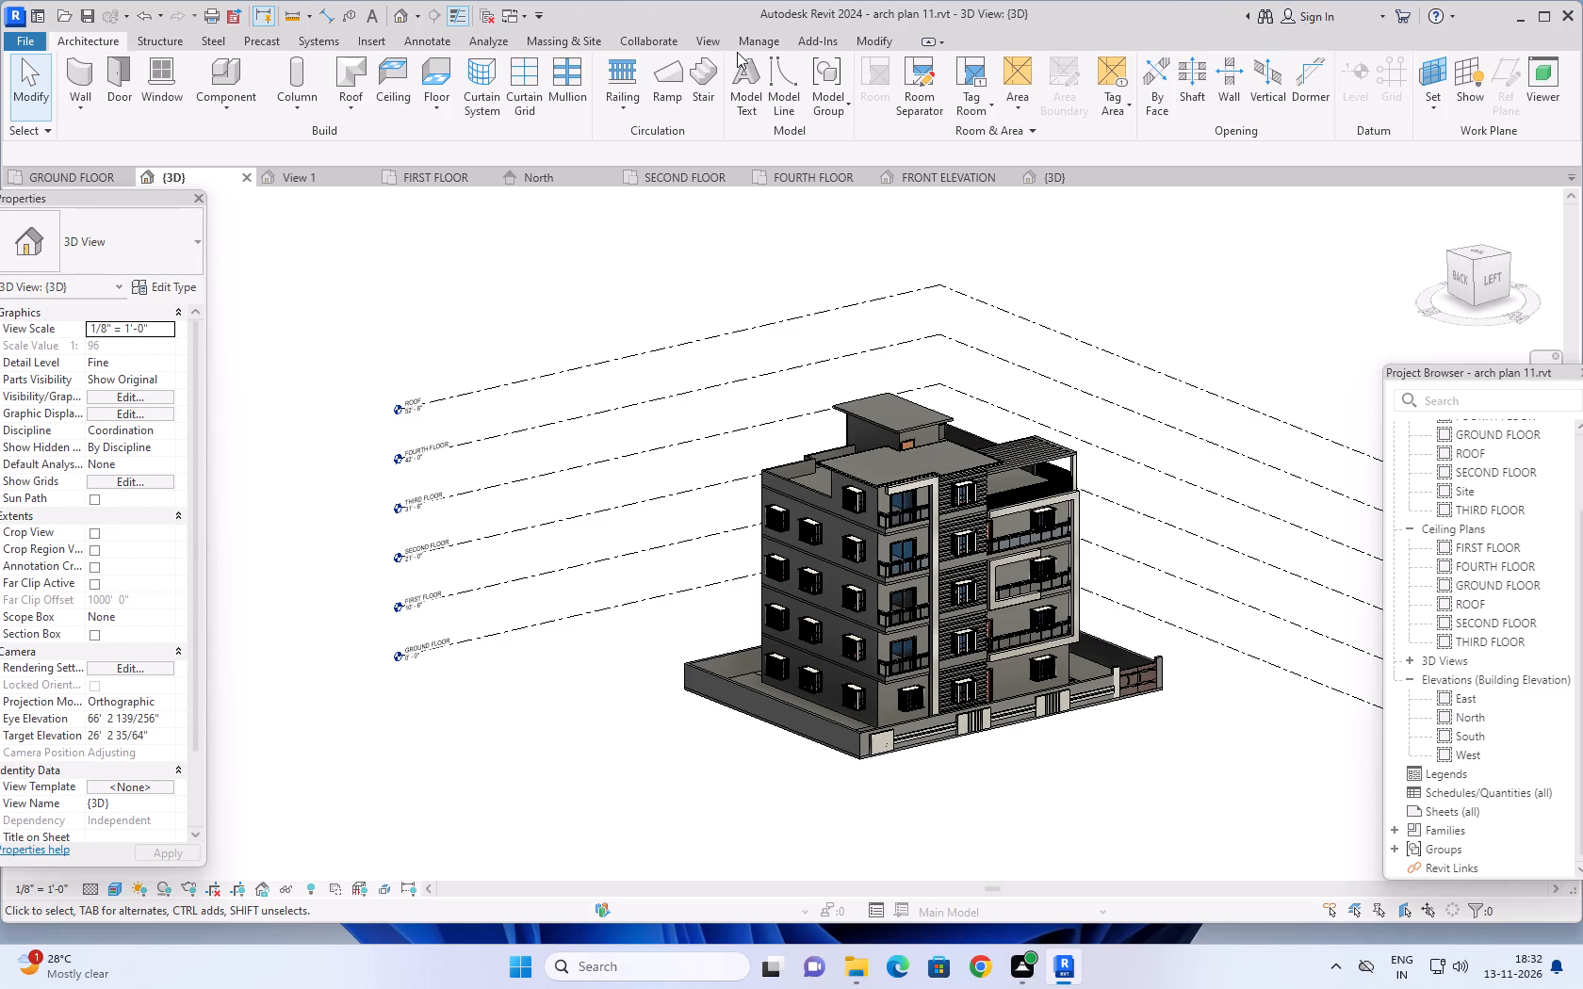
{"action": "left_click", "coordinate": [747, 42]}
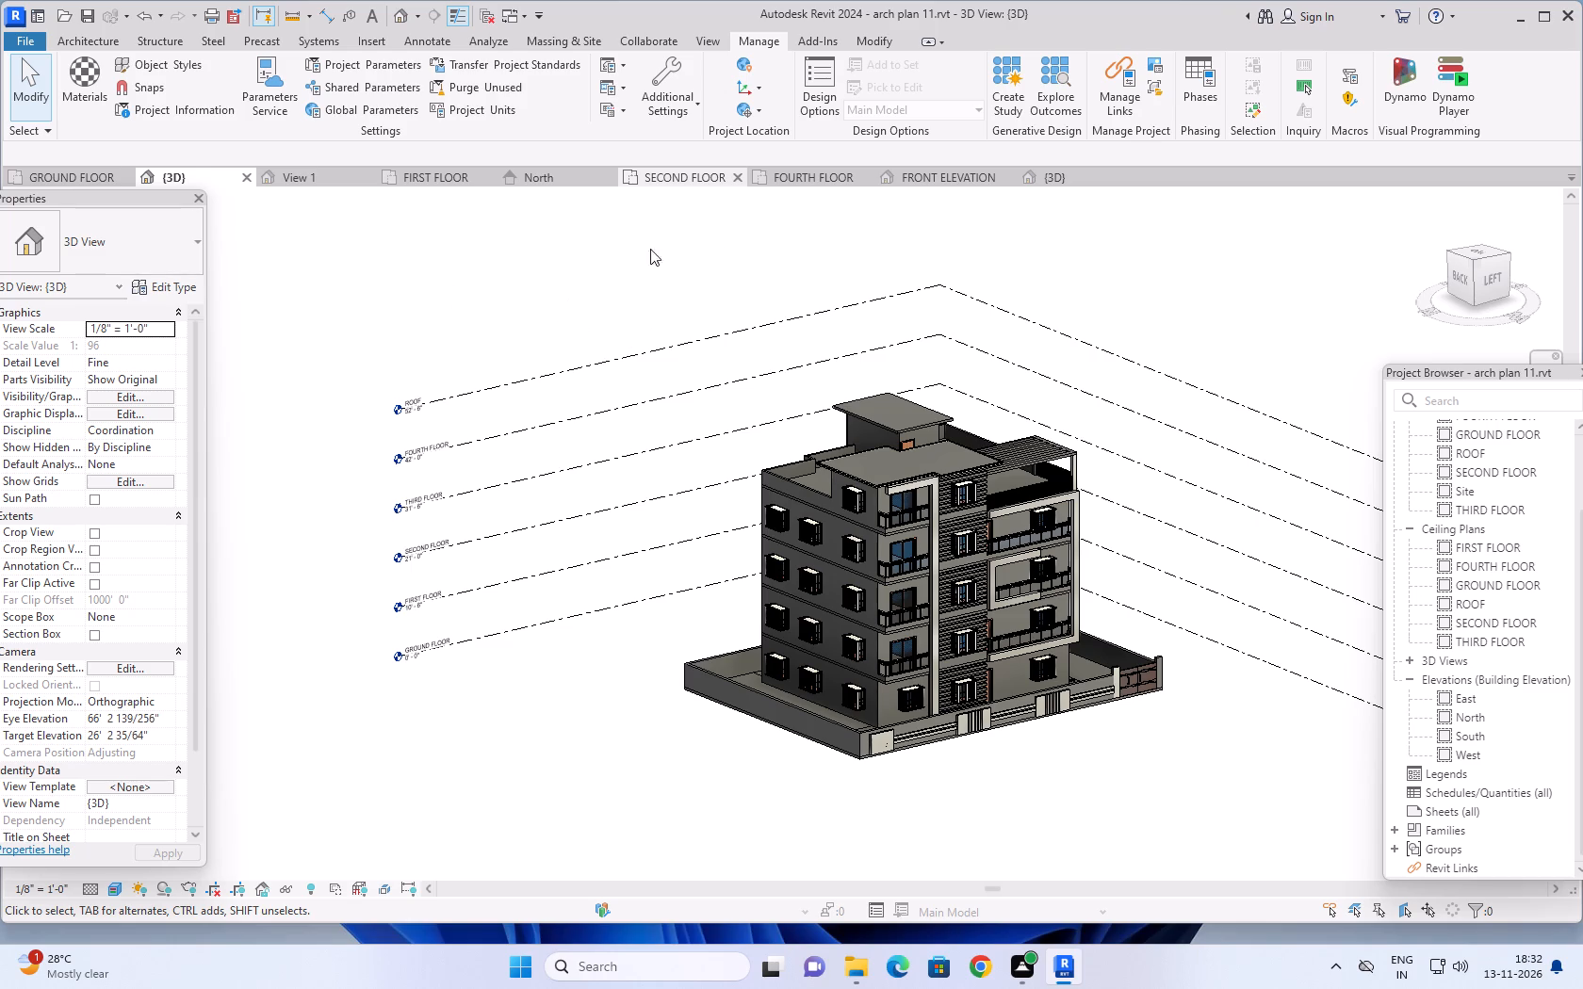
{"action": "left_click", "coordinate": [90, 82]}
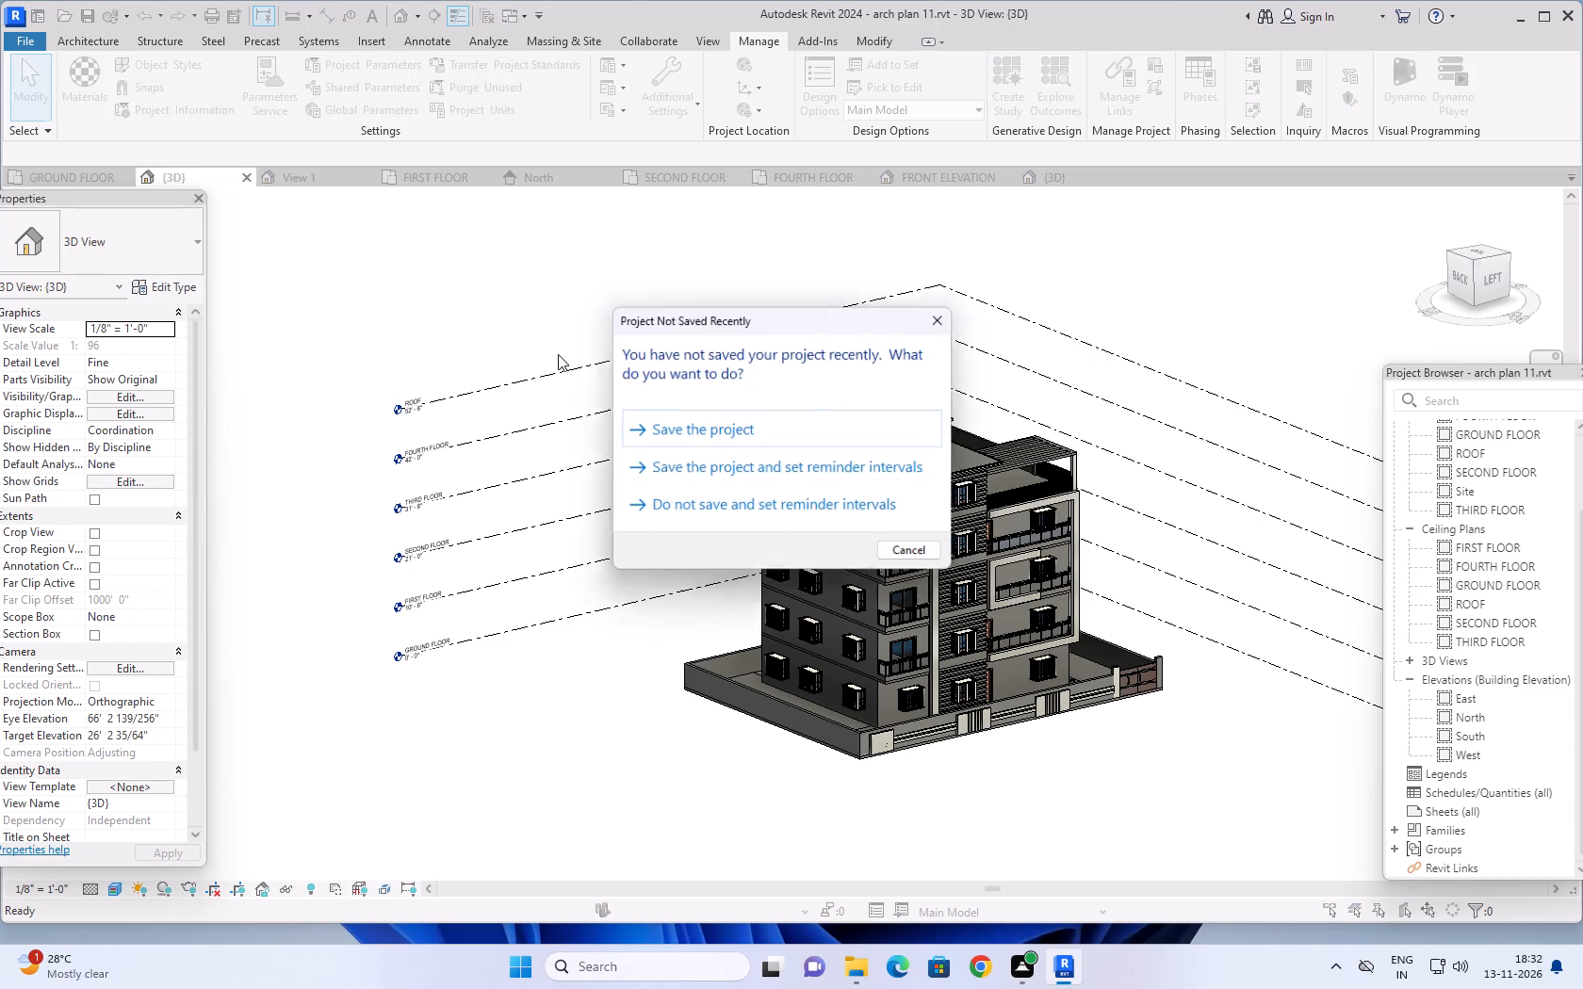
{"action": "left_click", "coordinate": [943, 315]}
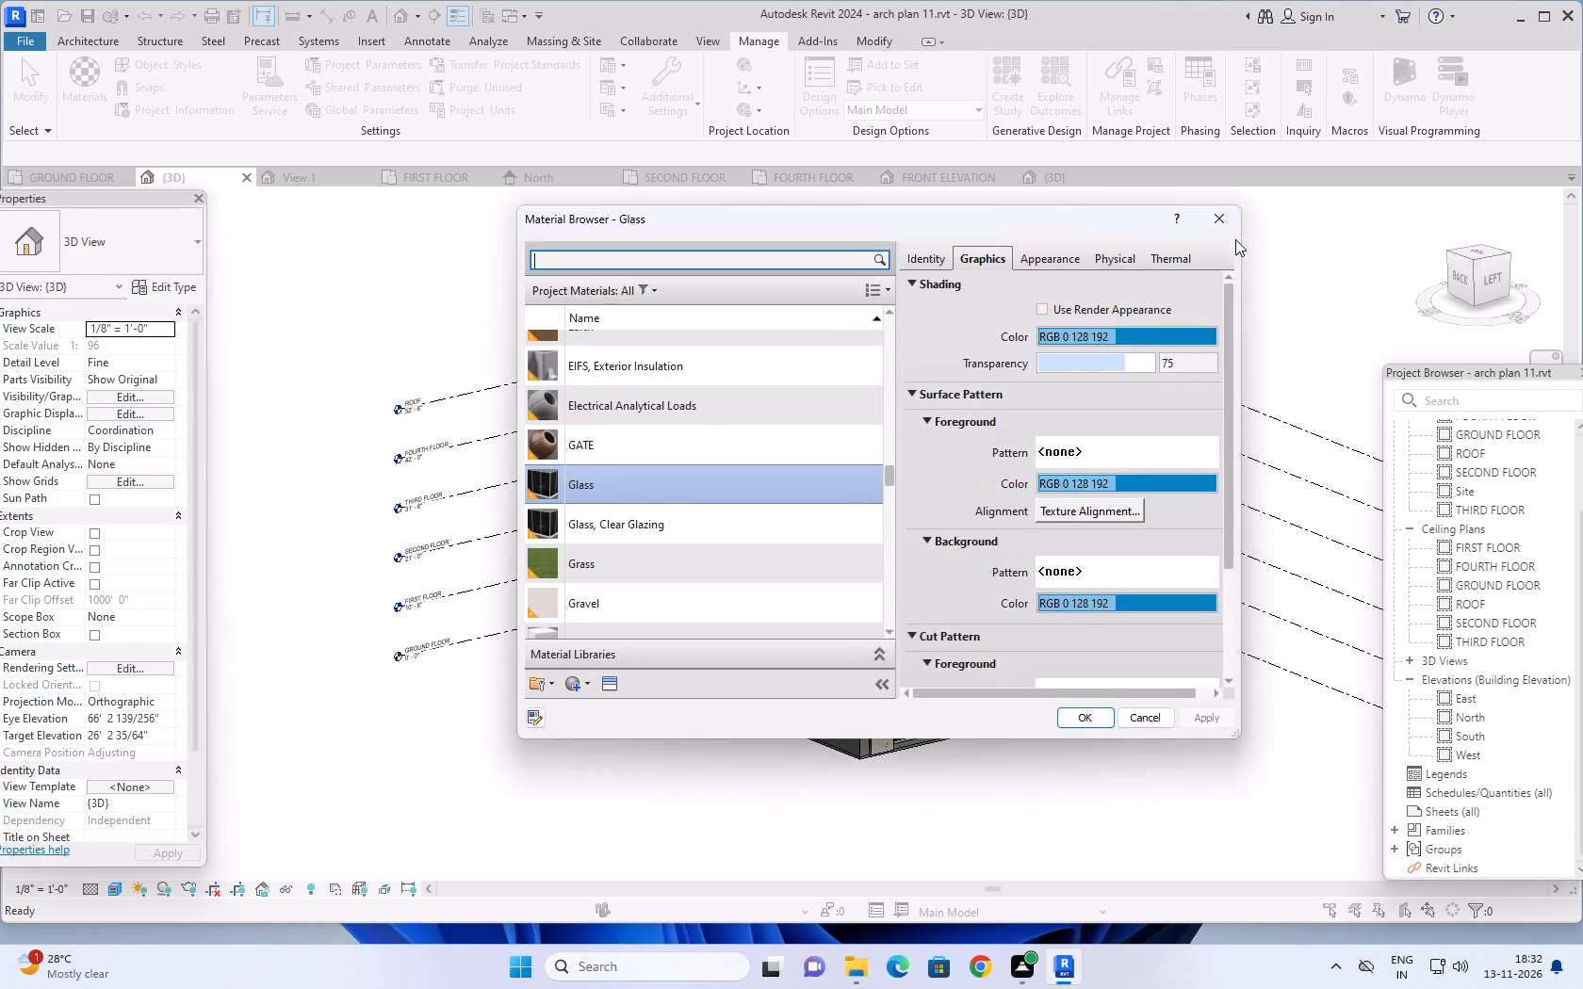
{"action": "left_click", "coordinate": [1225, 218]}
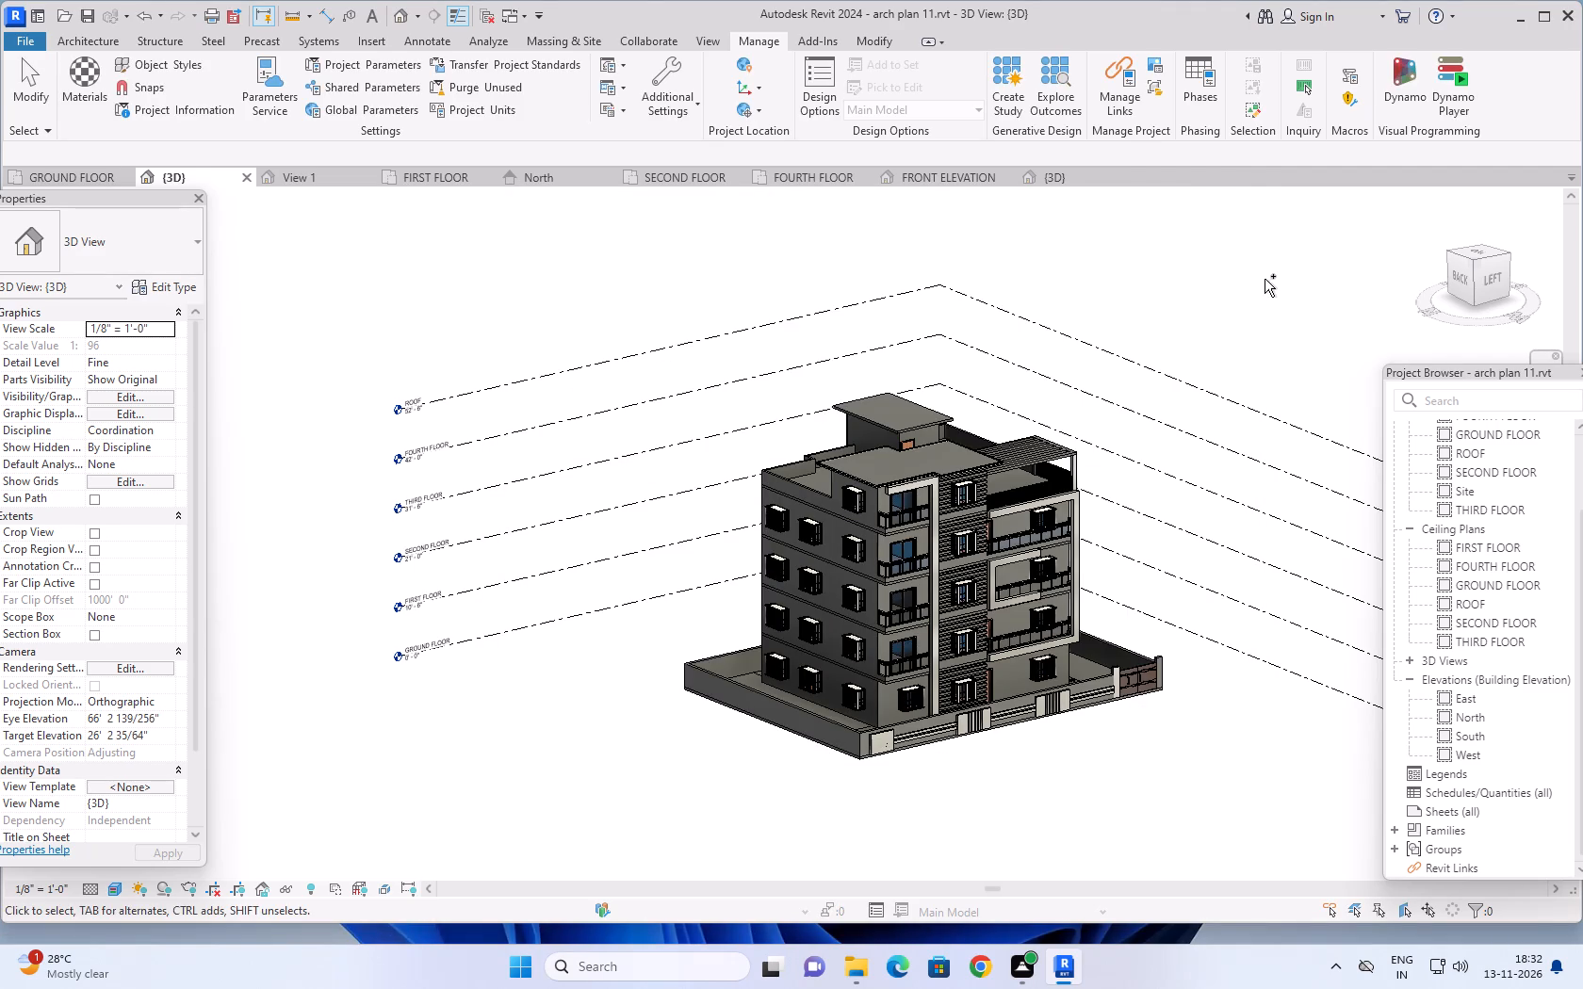
Save the project.
{"action": "key", "text": "ctrl+s"}
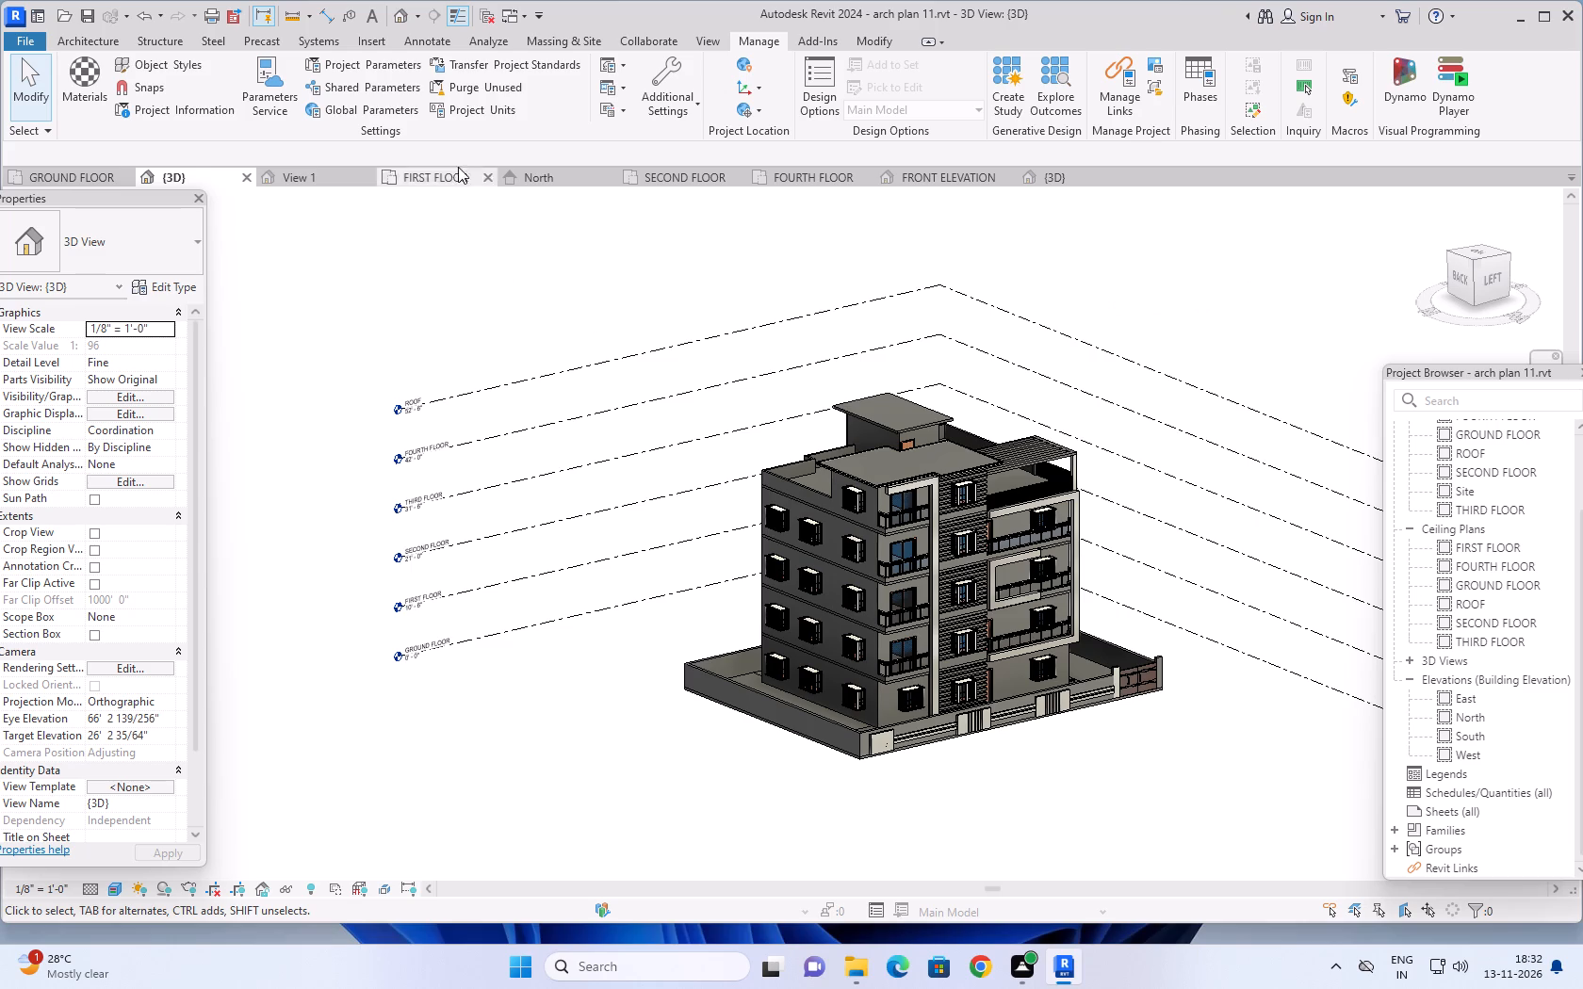
Create a new project material named WALL 1.
{"action": "left_click", "coordinate": [84, 81]}
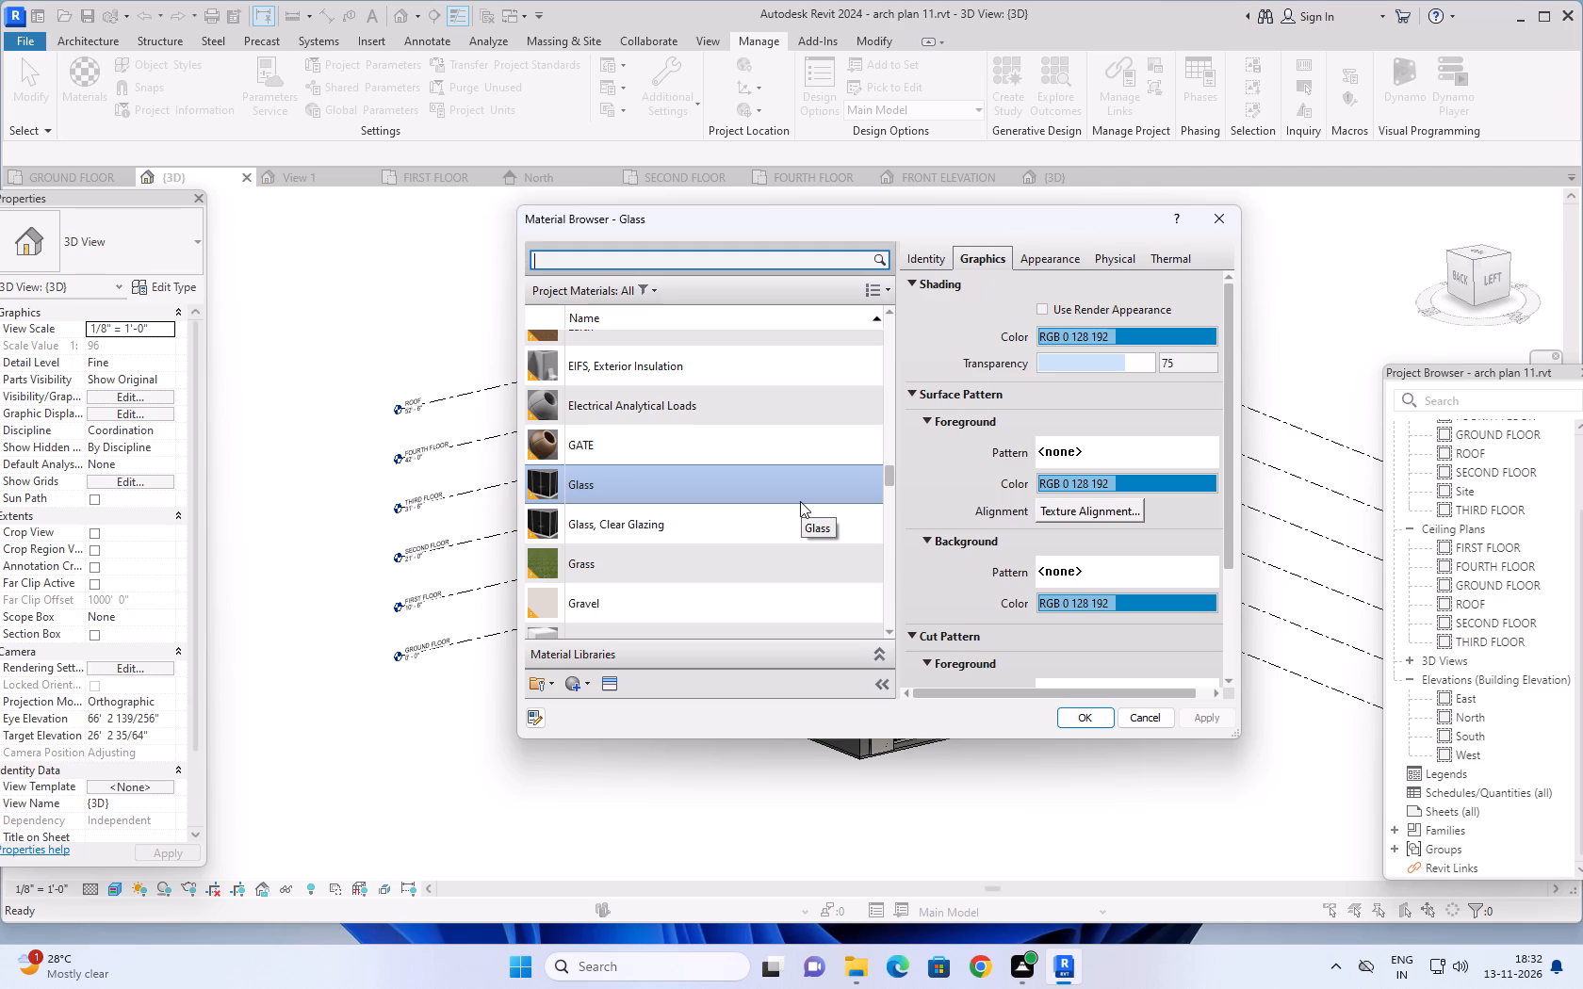
{"action": "right_click", "coordinate": [585, 679]}
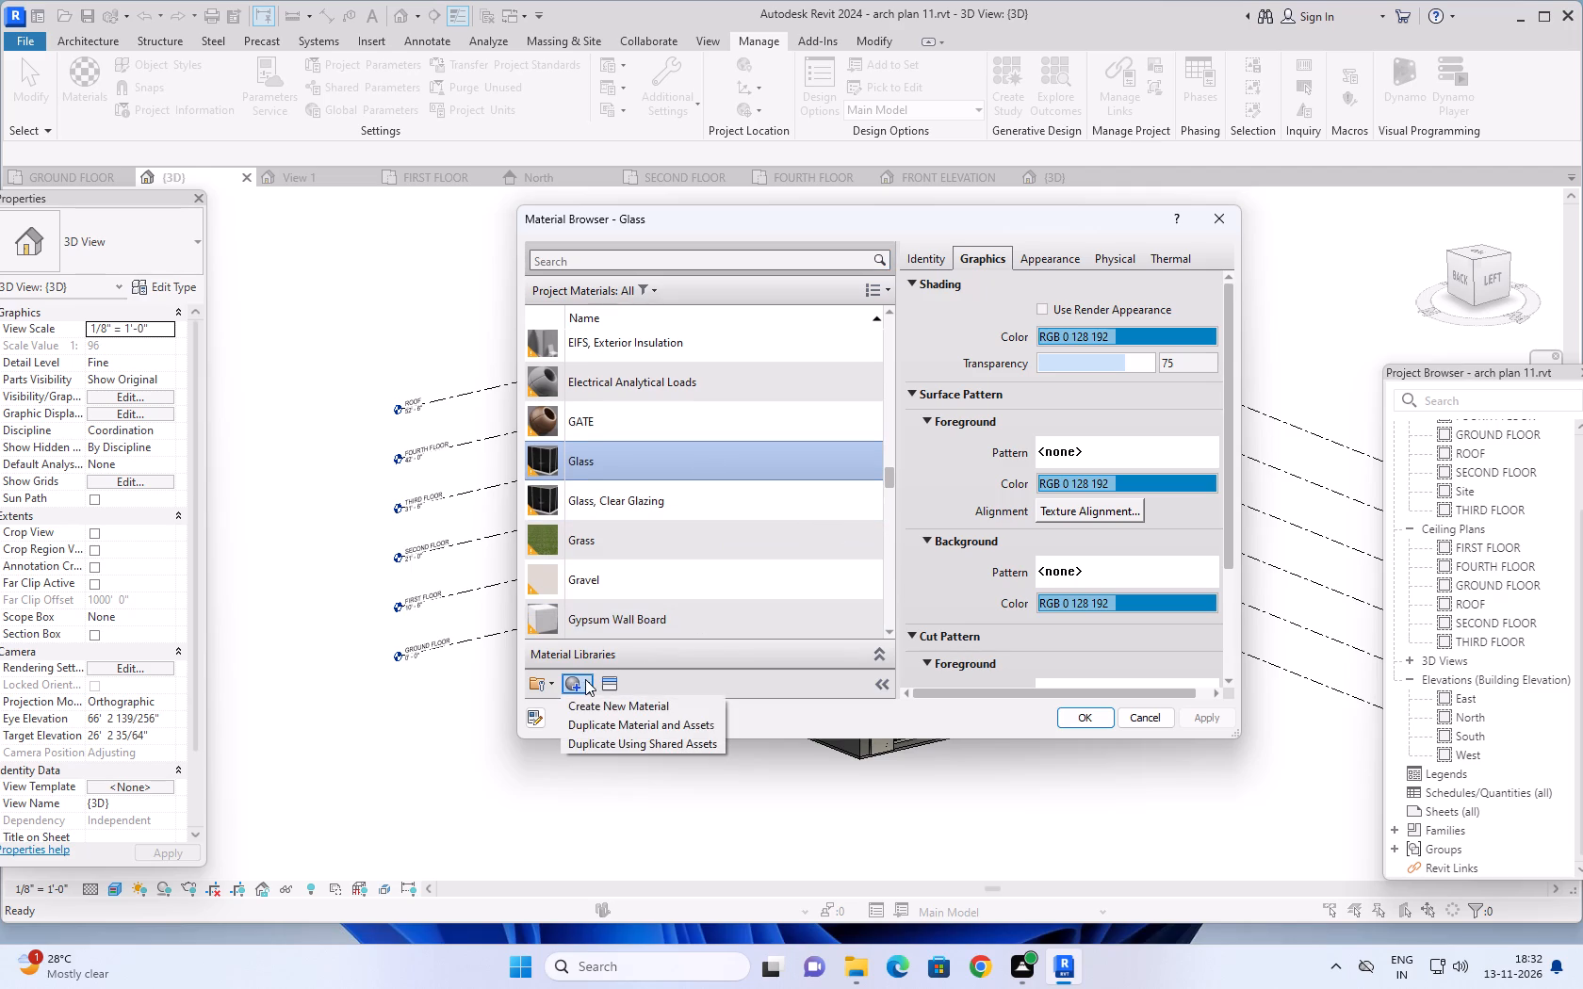
{"action": "left_click", "coordinate": [598, 705]}
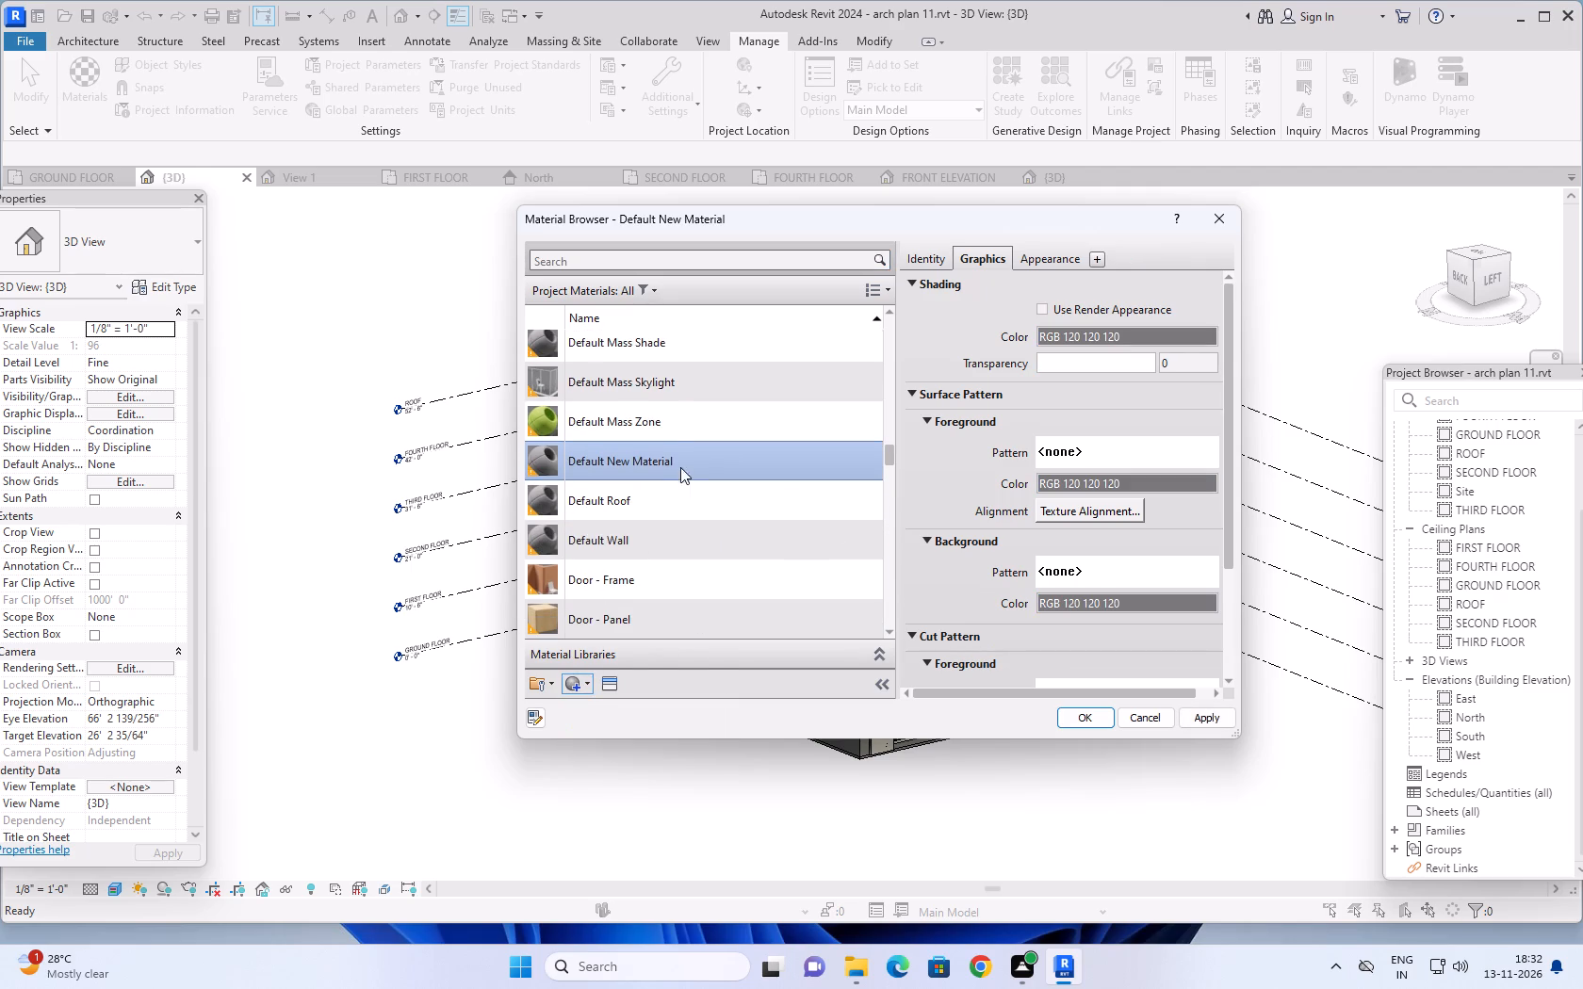
{"action": "right_click", "coordinate": [686, 459]}
{"action": "left_click", "coordinate": [717, 529]}
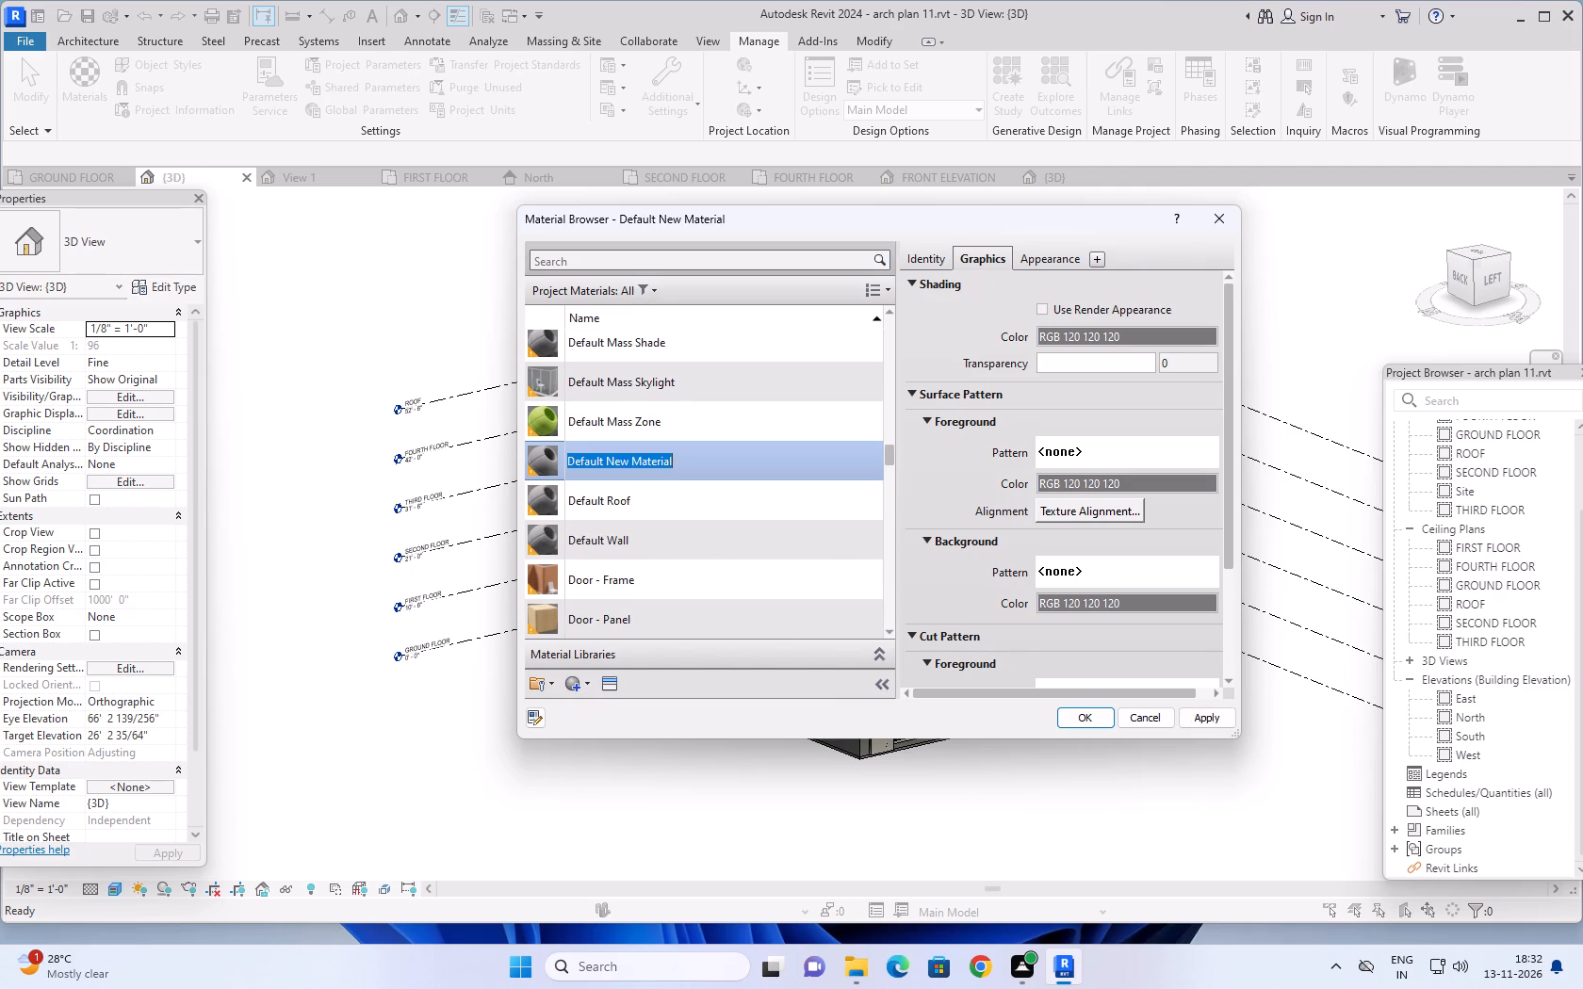
{"action": "key", "text": "BackSpace"}
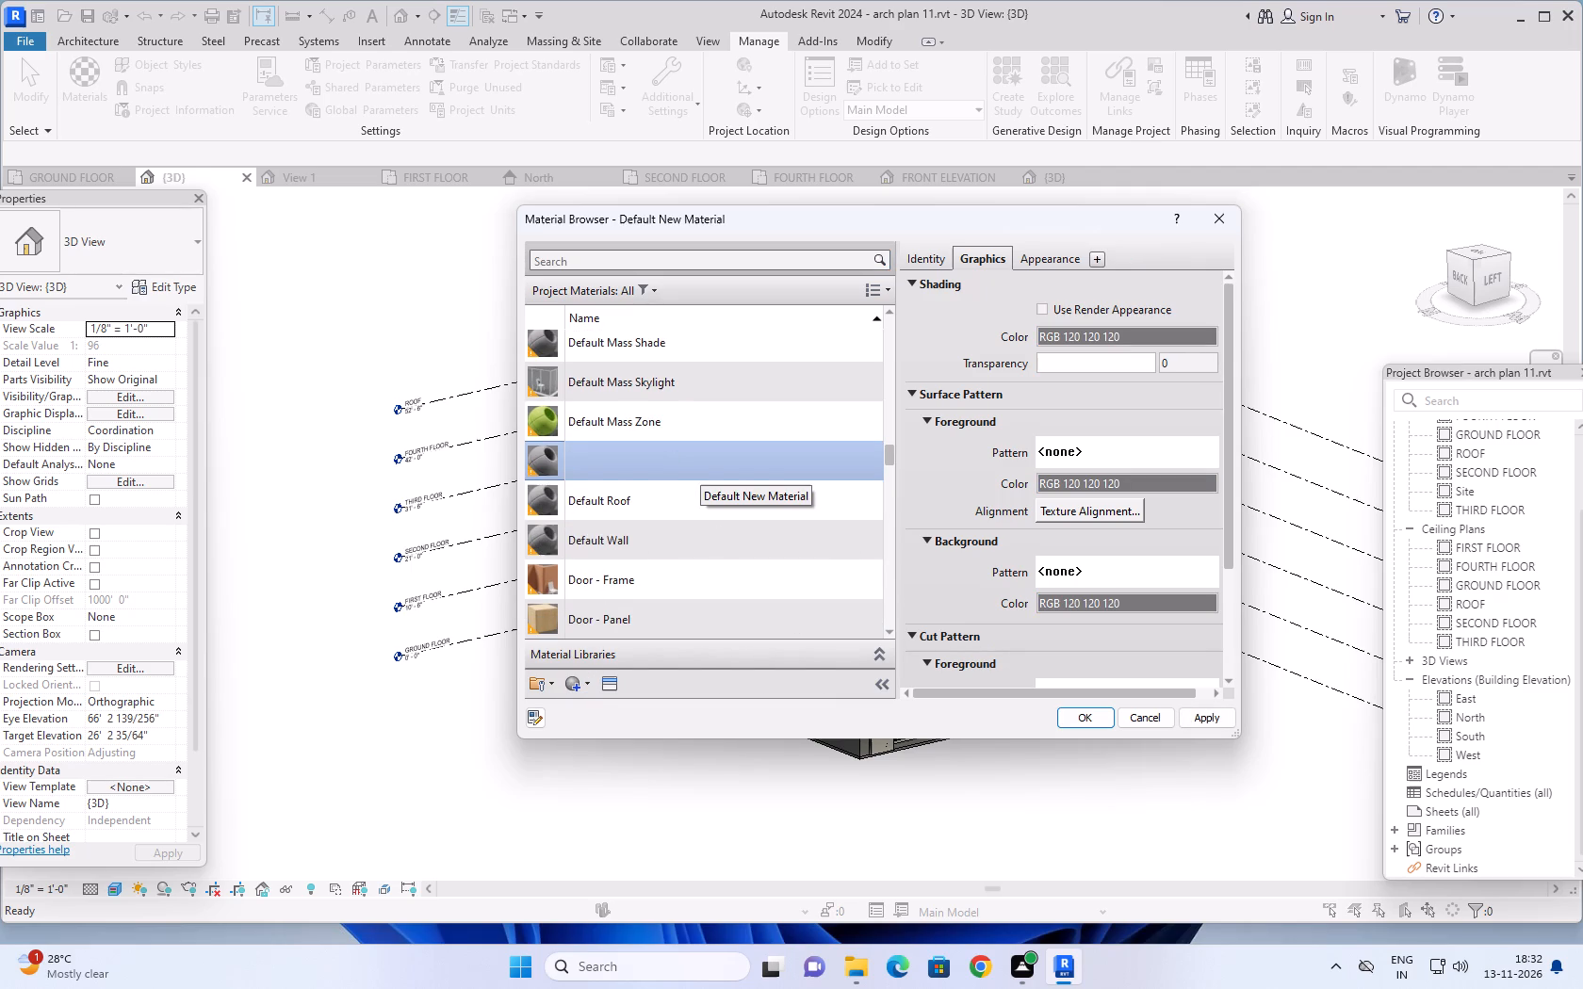
{"action": "type", "text": "WALL 1"}
Make WALL 1 use its render appearance for shading and apply the appearance colour RGB 188 163 133.
{"action": "left_click", "coordinate": [1045, 308]}
{"action": "left_click", "coordinate": [1040, 263]}
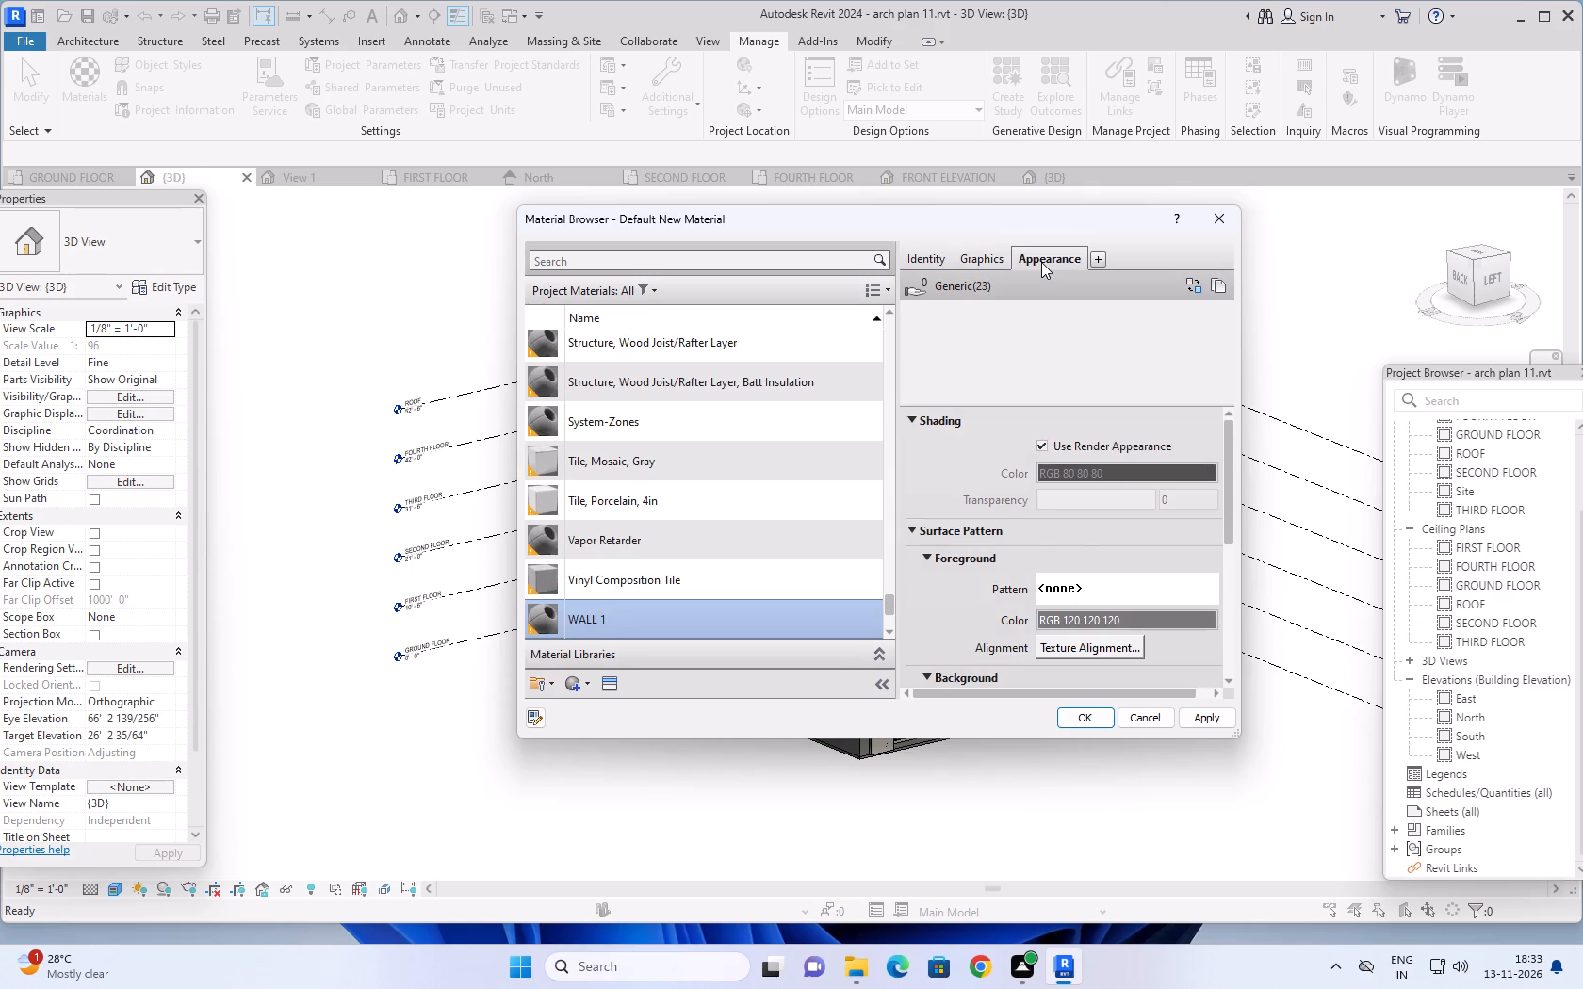
{"action": "left_click", "coordinate": [1115, 470]}
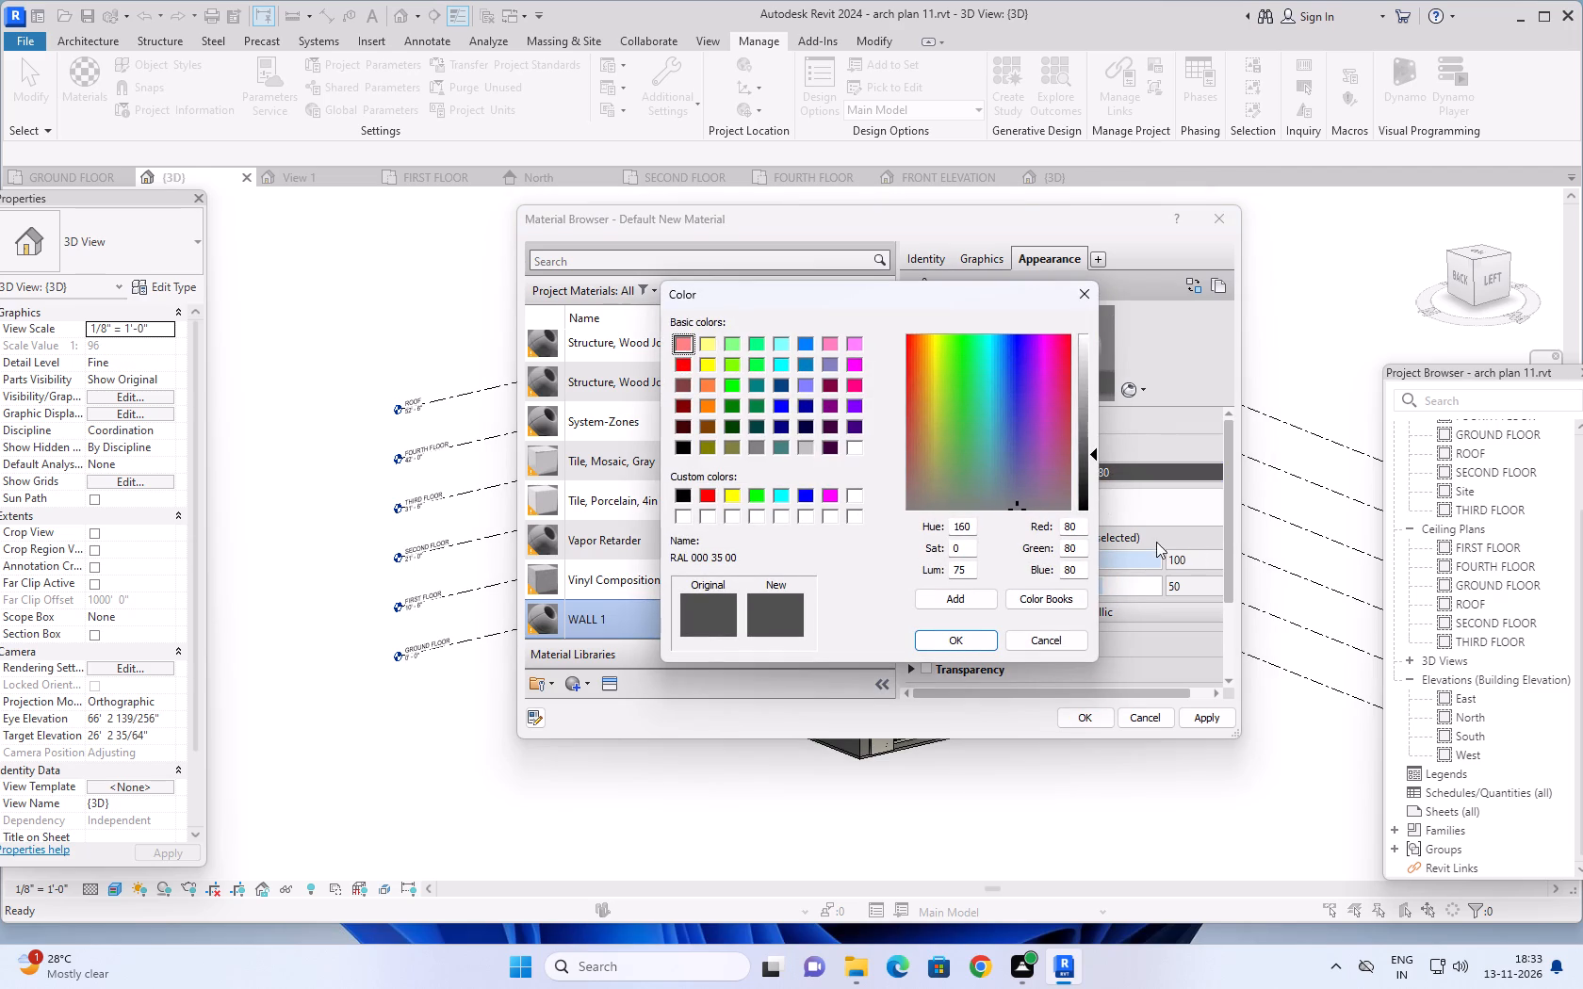
{"action": "left_click_drag", "start_coordinate": [1075, 527], "coordinate": [1060, 528]}
{"action": "type", "text": "188"}
{"action": "left_click_drag", "start_coordinate": [1077, 548], "coordinate": [1062, 547]}
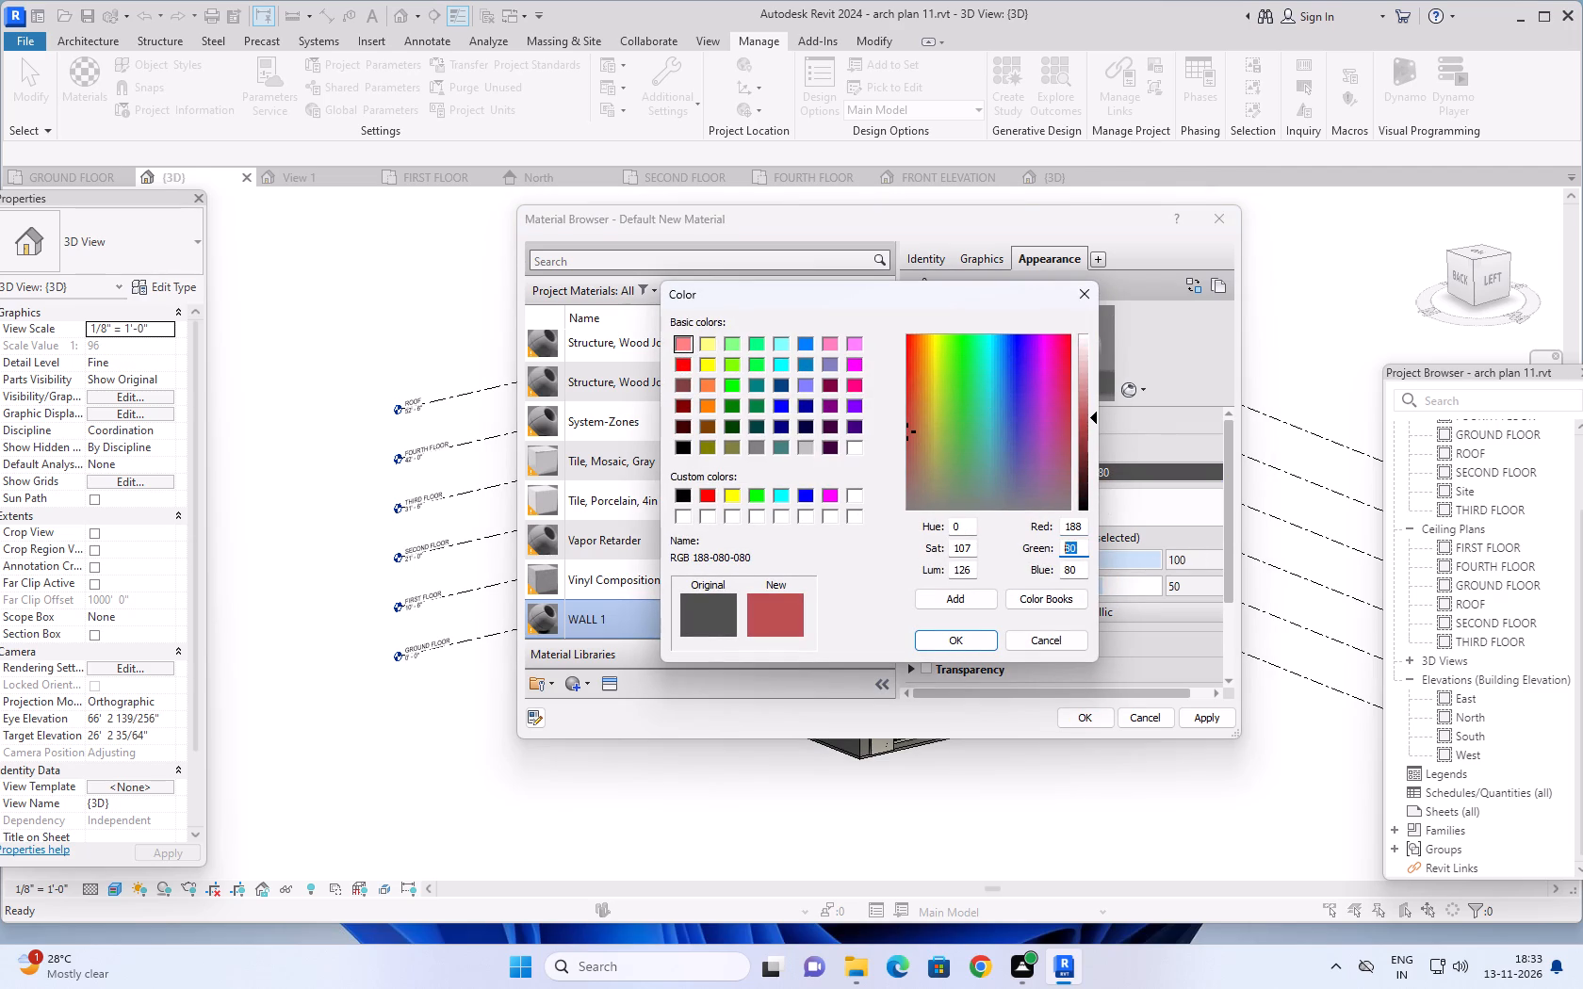
{"action": "type", "text": "163"}
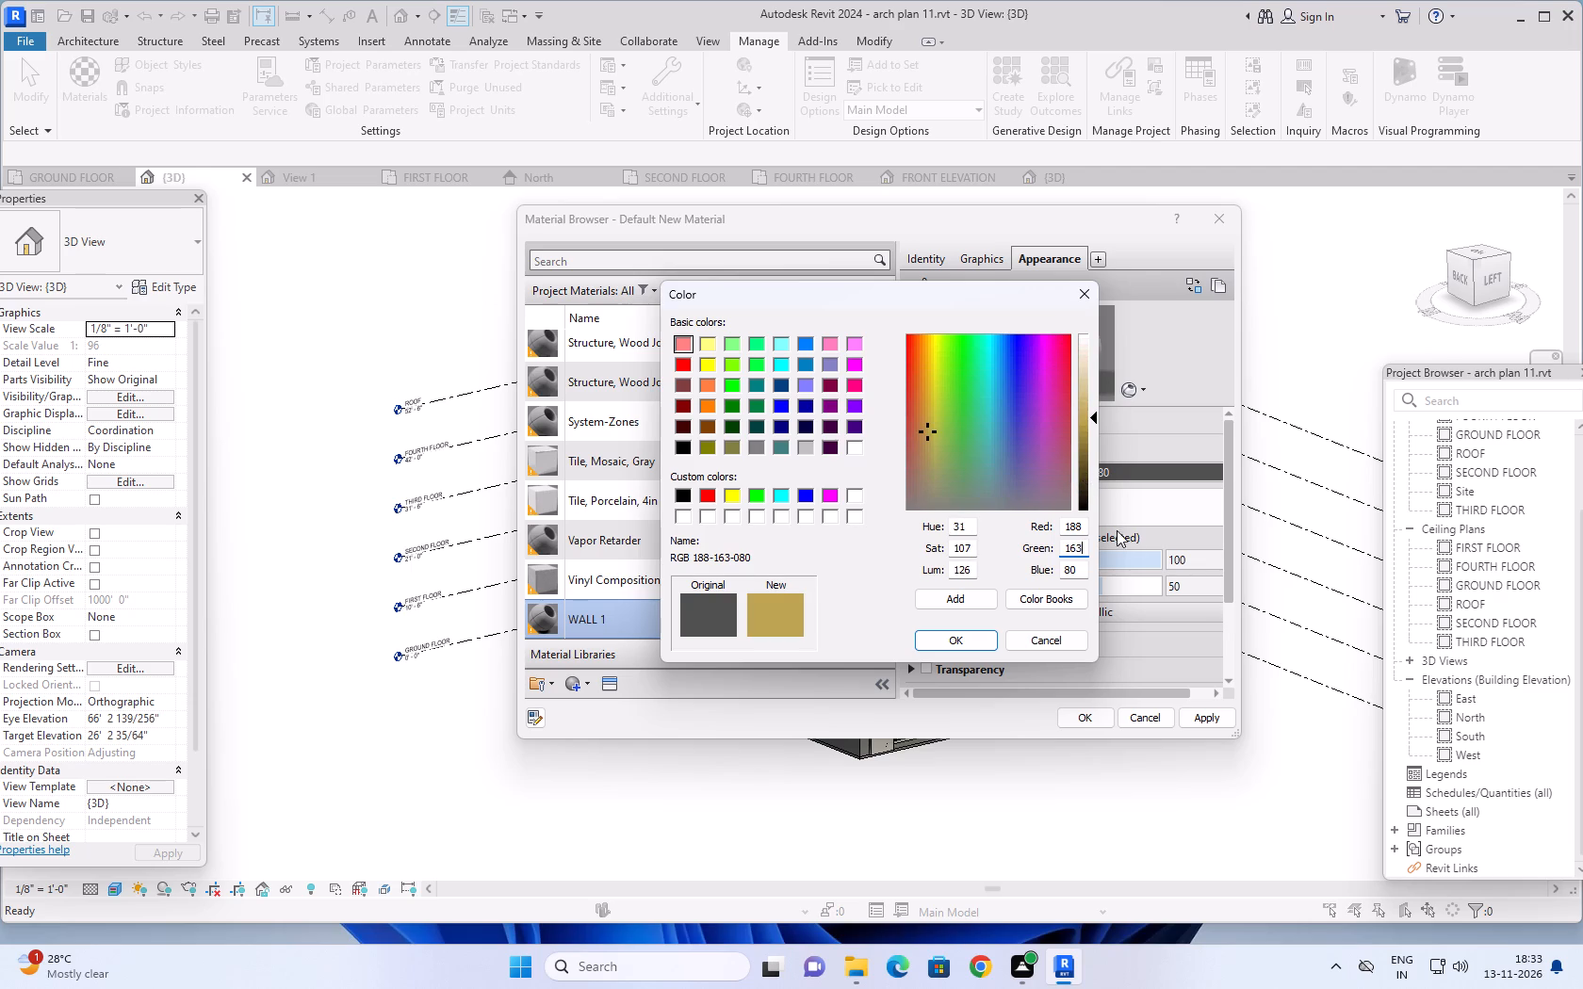
{"action": "left_click_drag", "start_coordinate": [1084, 571], "coordinate": [1045, 571]}
{"action": "type", "text": "133"}
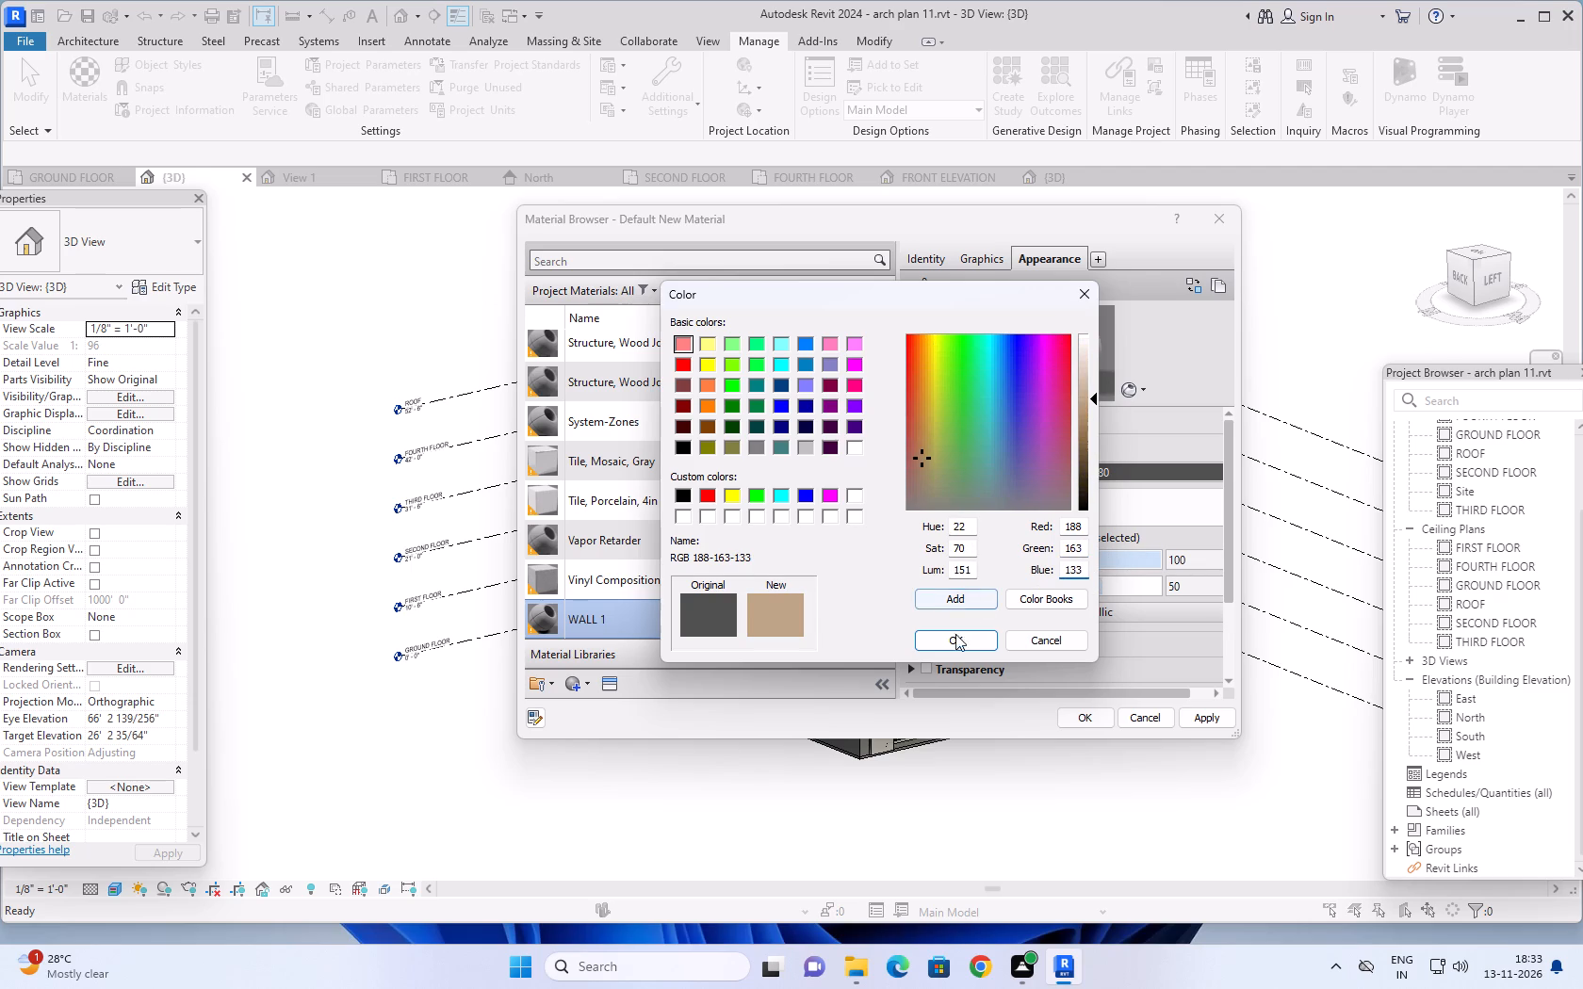
{"action": "left_click", "coordinate": [953, 640]}
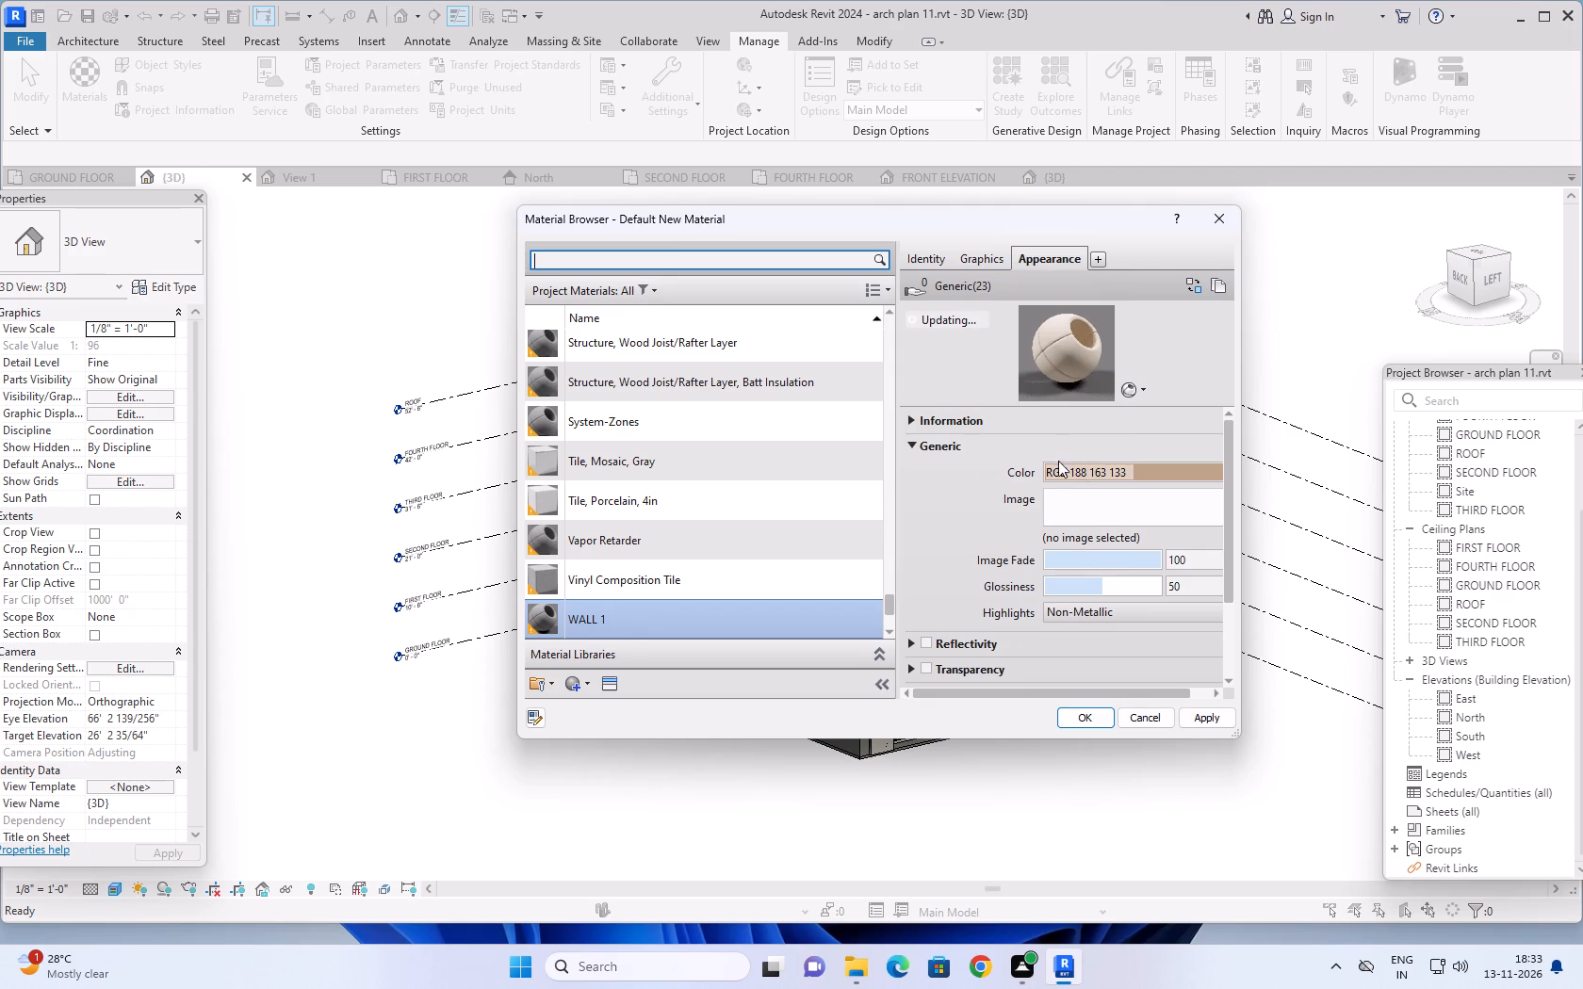
{"action": "left_click", "coordinate": [1193, 720]}
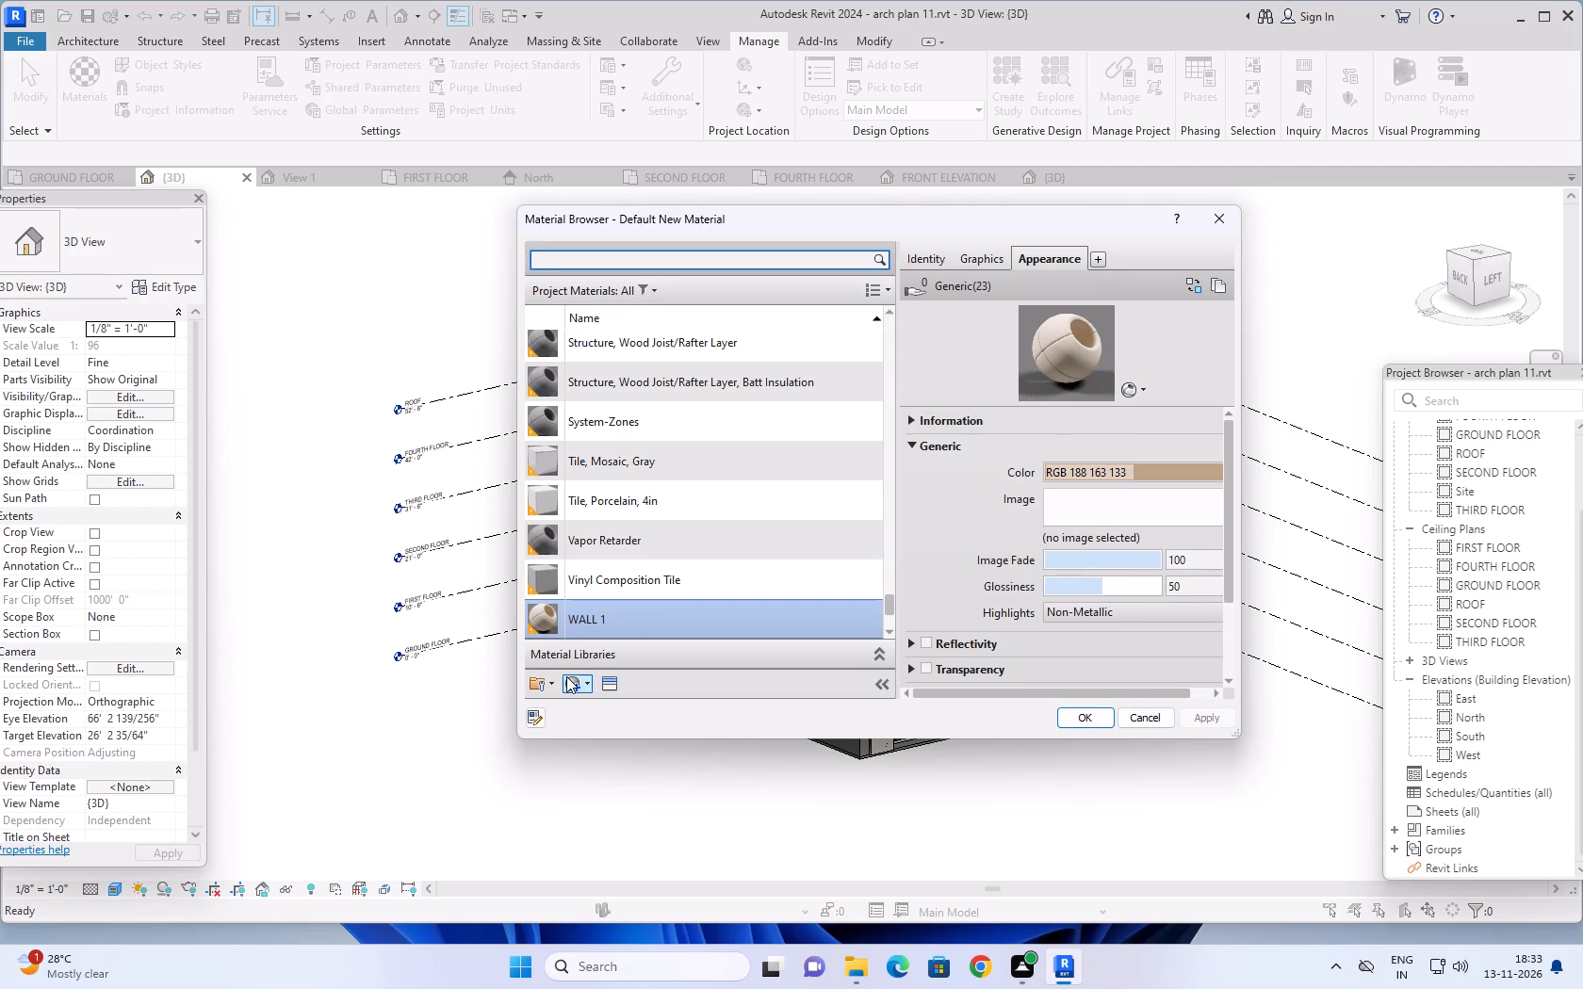
Create another new project material named WALL 2.
{"action": "right_click", "coordinate": [580, 681]}
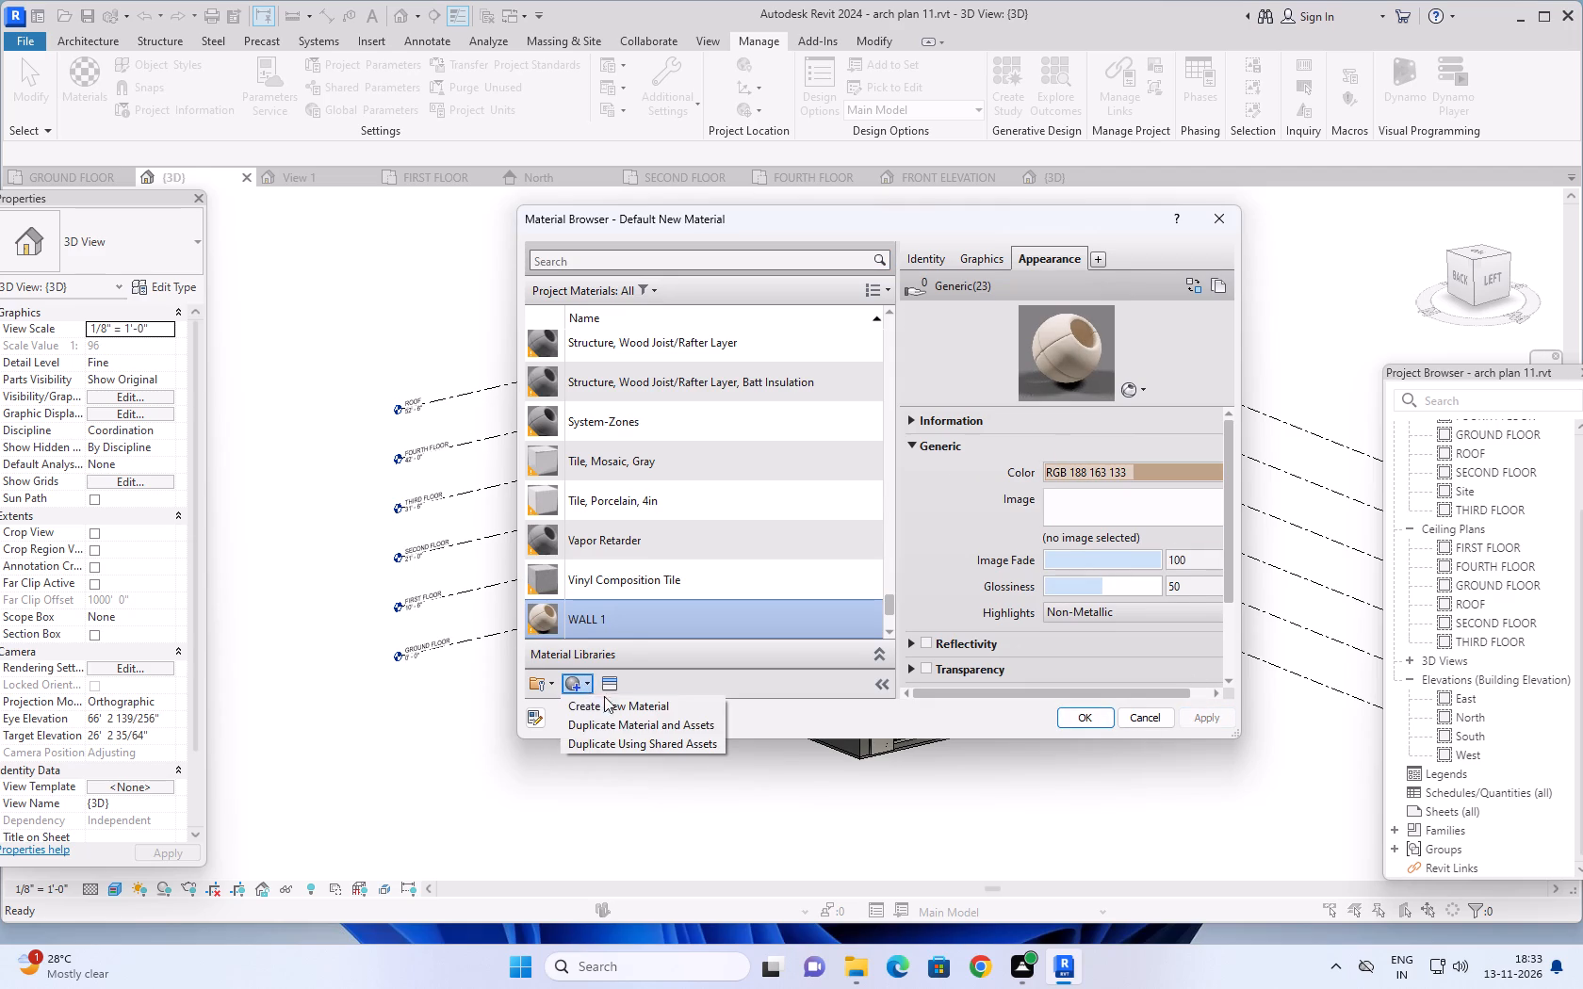
{"action": "left_click", "coordinate": [609, 704]}
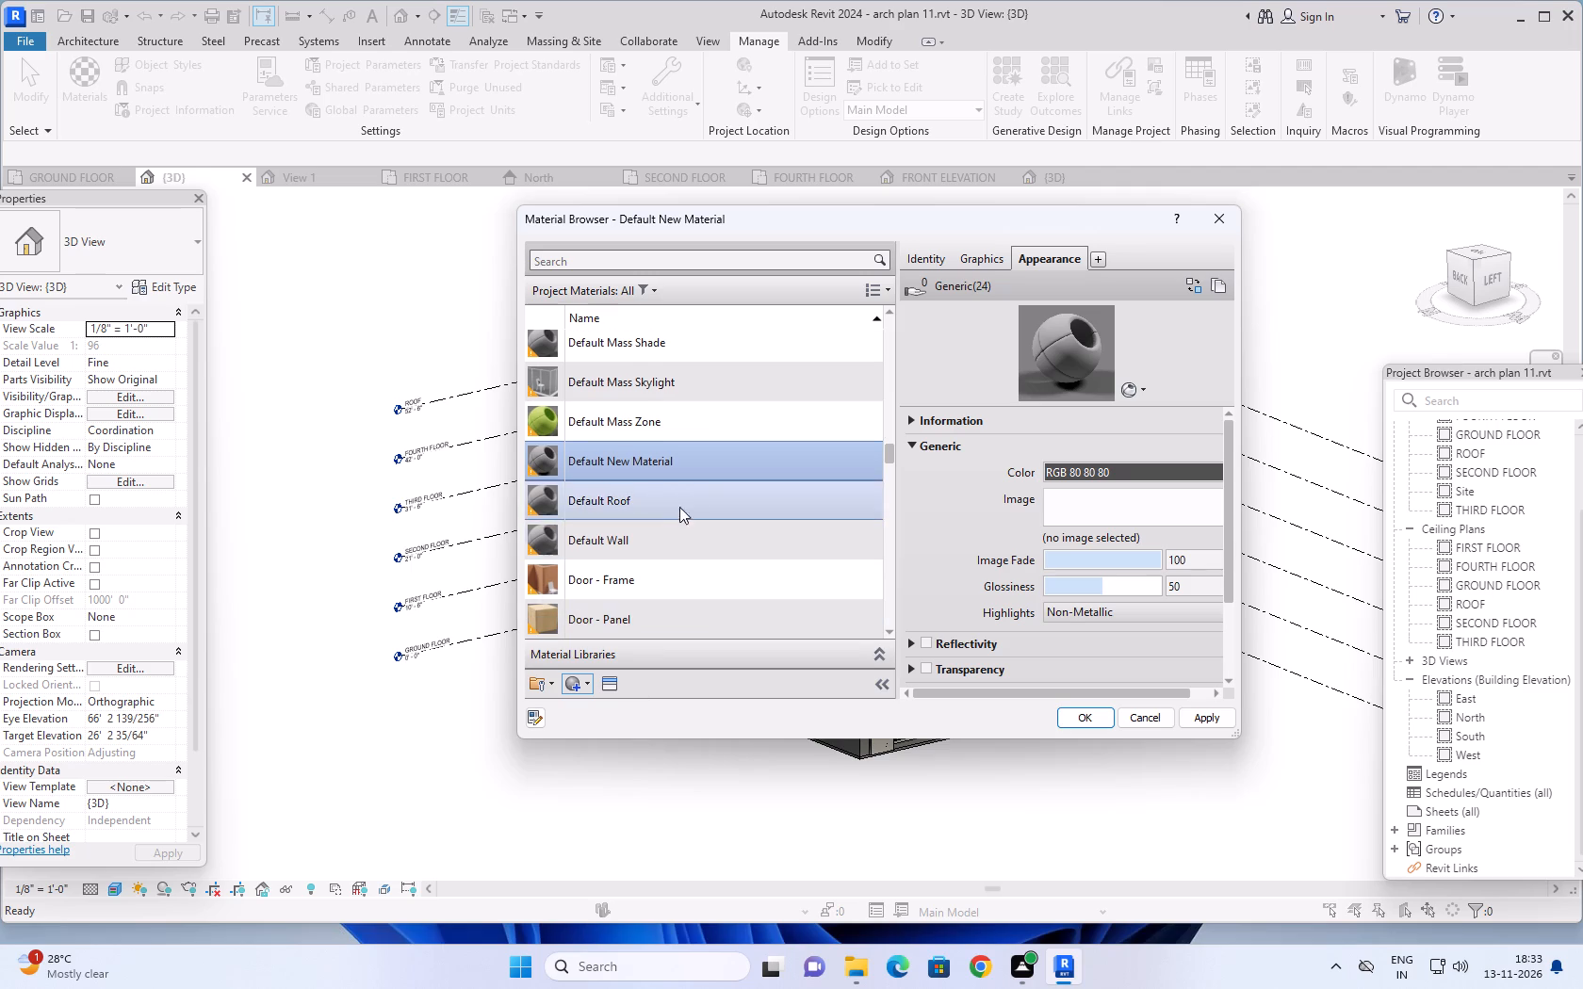
{"action": "right_click", "coordinate": [697, 460]}
{"action": "left_click", "coordinate": [754, 529]}
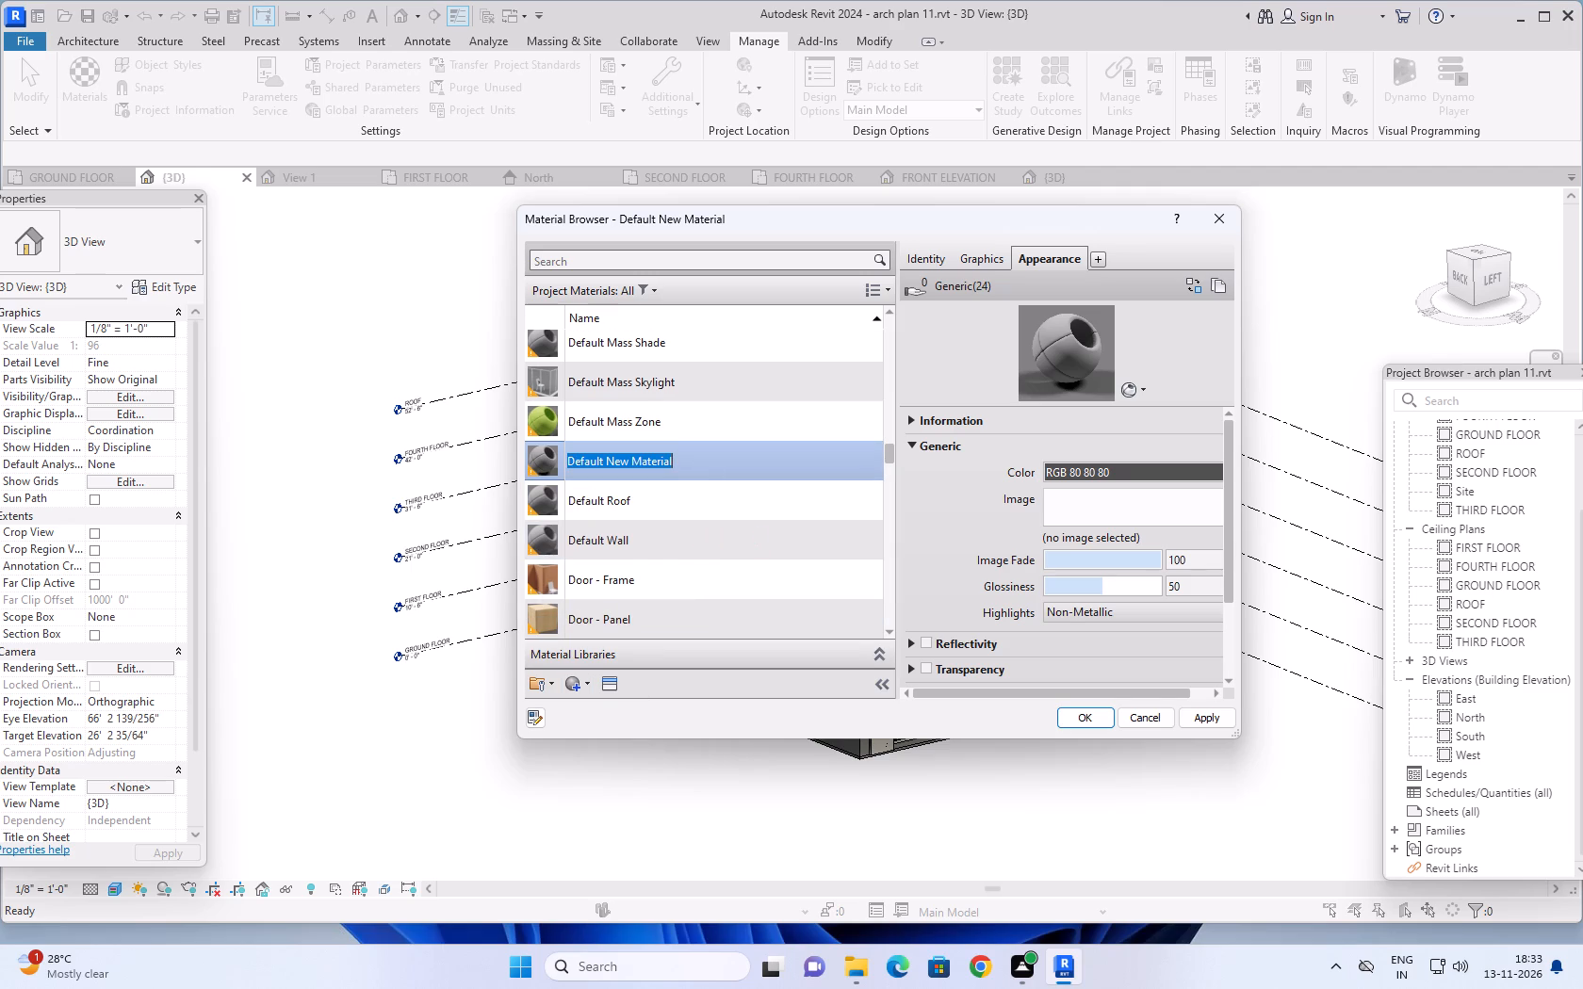
{"action": "type", "text": "WALL"}
{"action": "key", "text": "space"}
{"action": "type", "text": "2"}
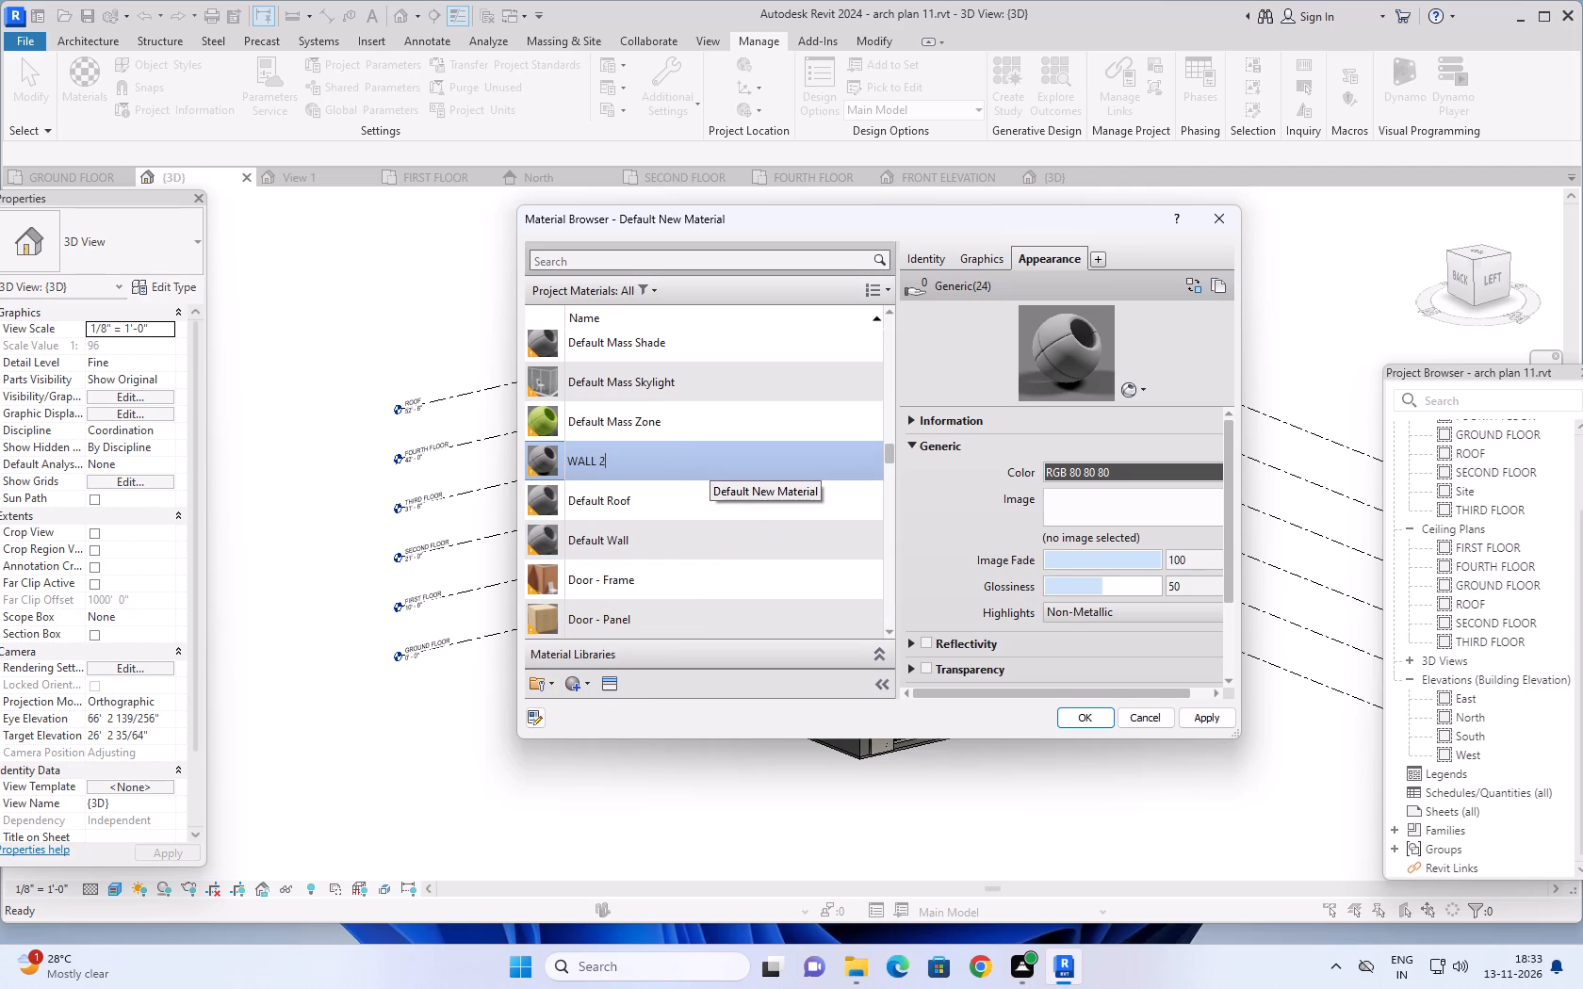
Make WALL 2 use its render appearance for shading and apply the appearance colour RGB 90 83 85.
{"action": "left_click", "coordinate": [997, 257]}
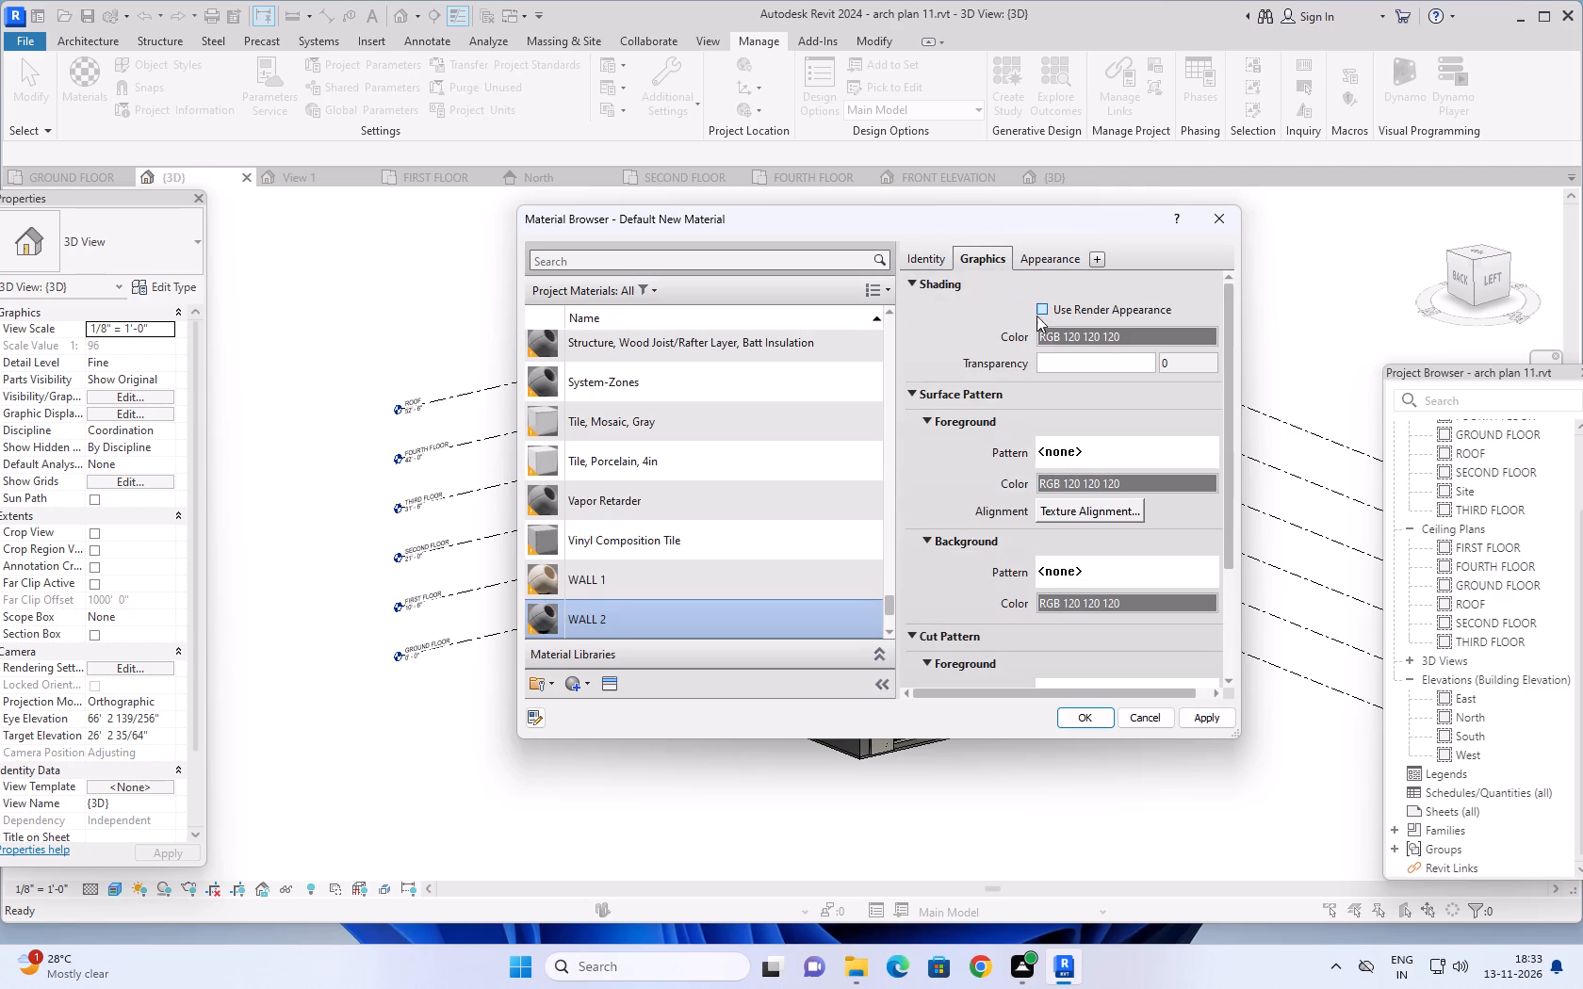
{"action": "left_click", "coordinate": [1042, 306]}
{"action": "left_click", "coordinate": [1049, 256]}
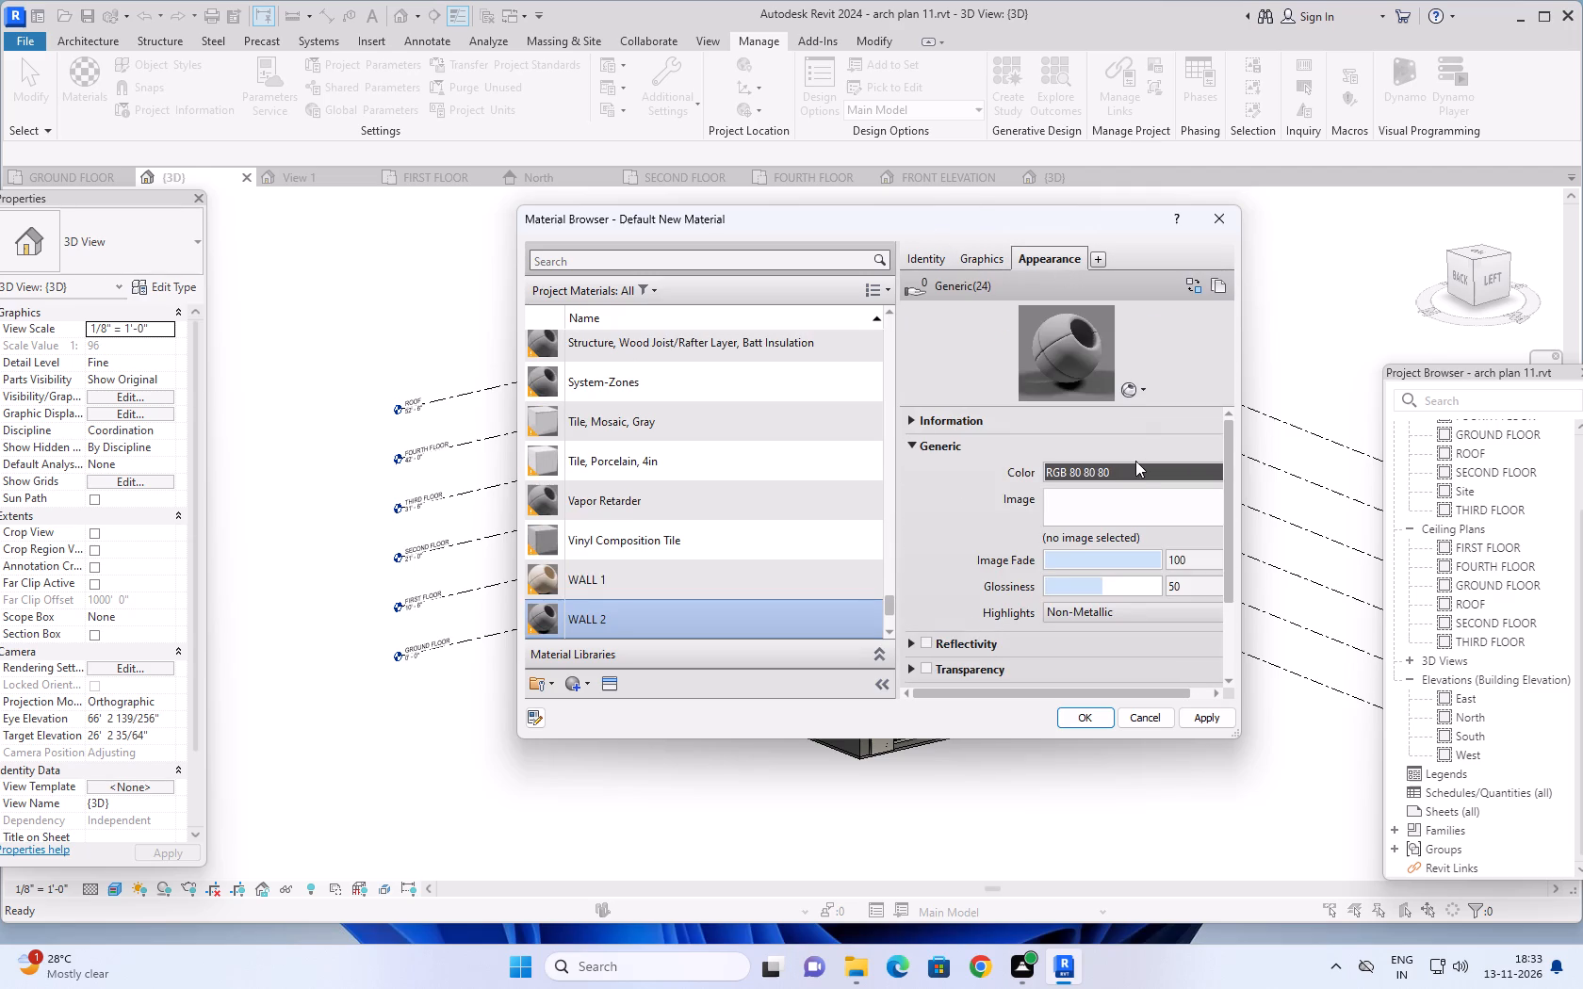
{"action": "left_click", "coordinate": [1130, 472]}
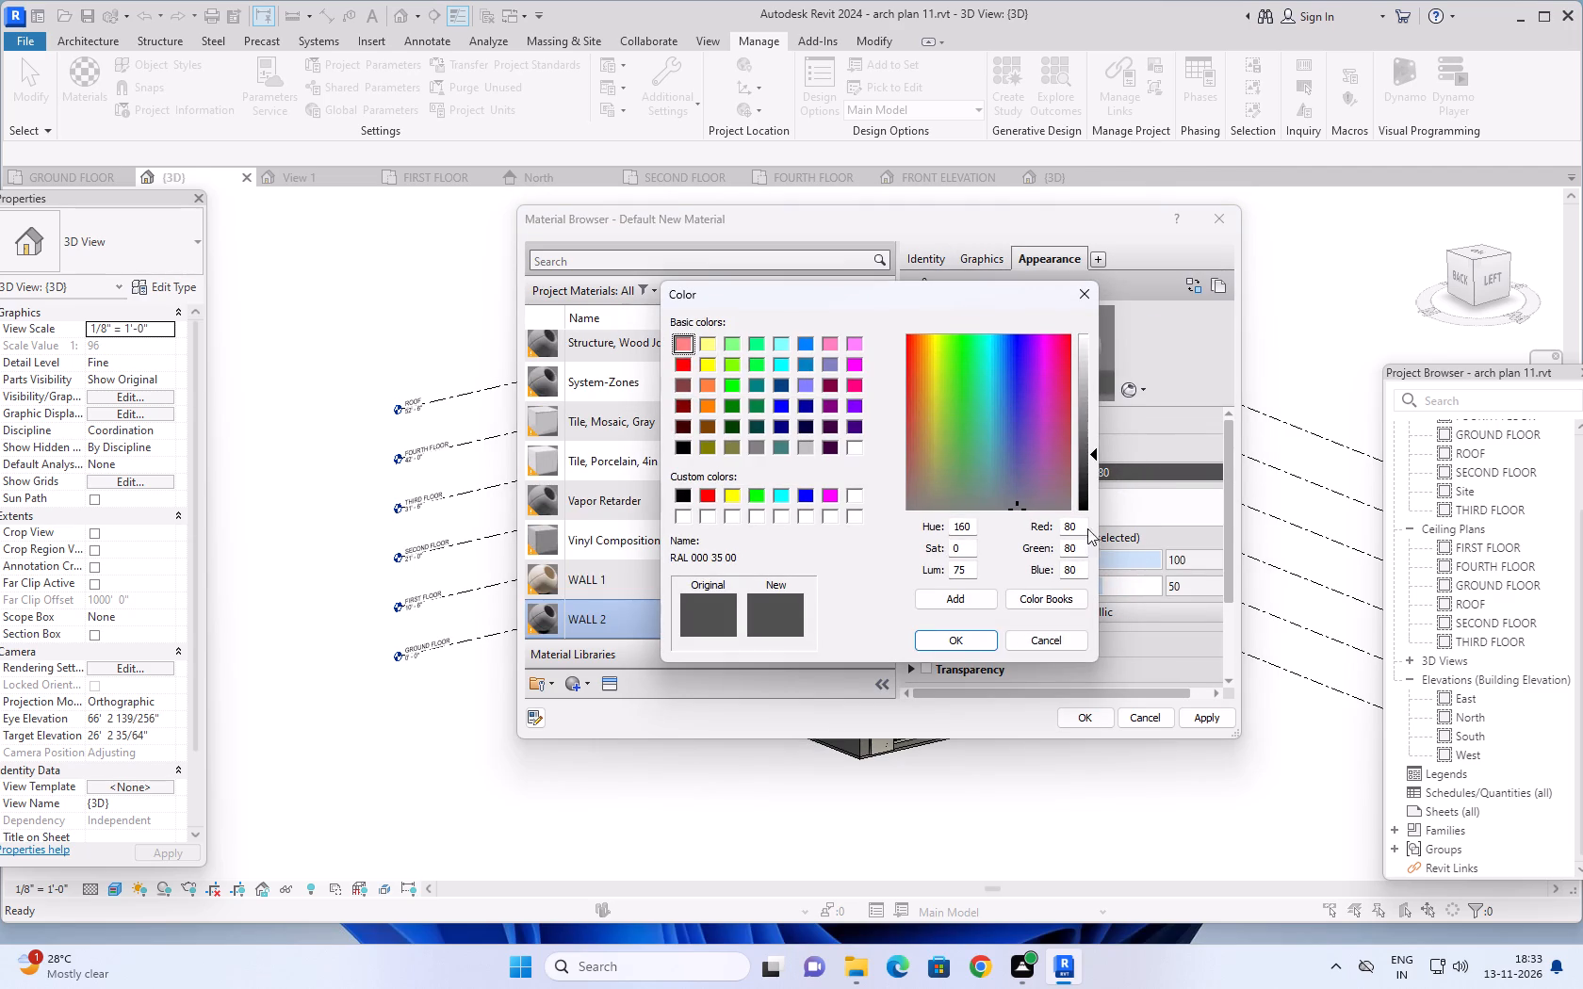
{"action": "left_click_drag", "start_coordinate": [1083, 525], "coordinate": [1038, 526]}
{"action": "type", "text": "90"}
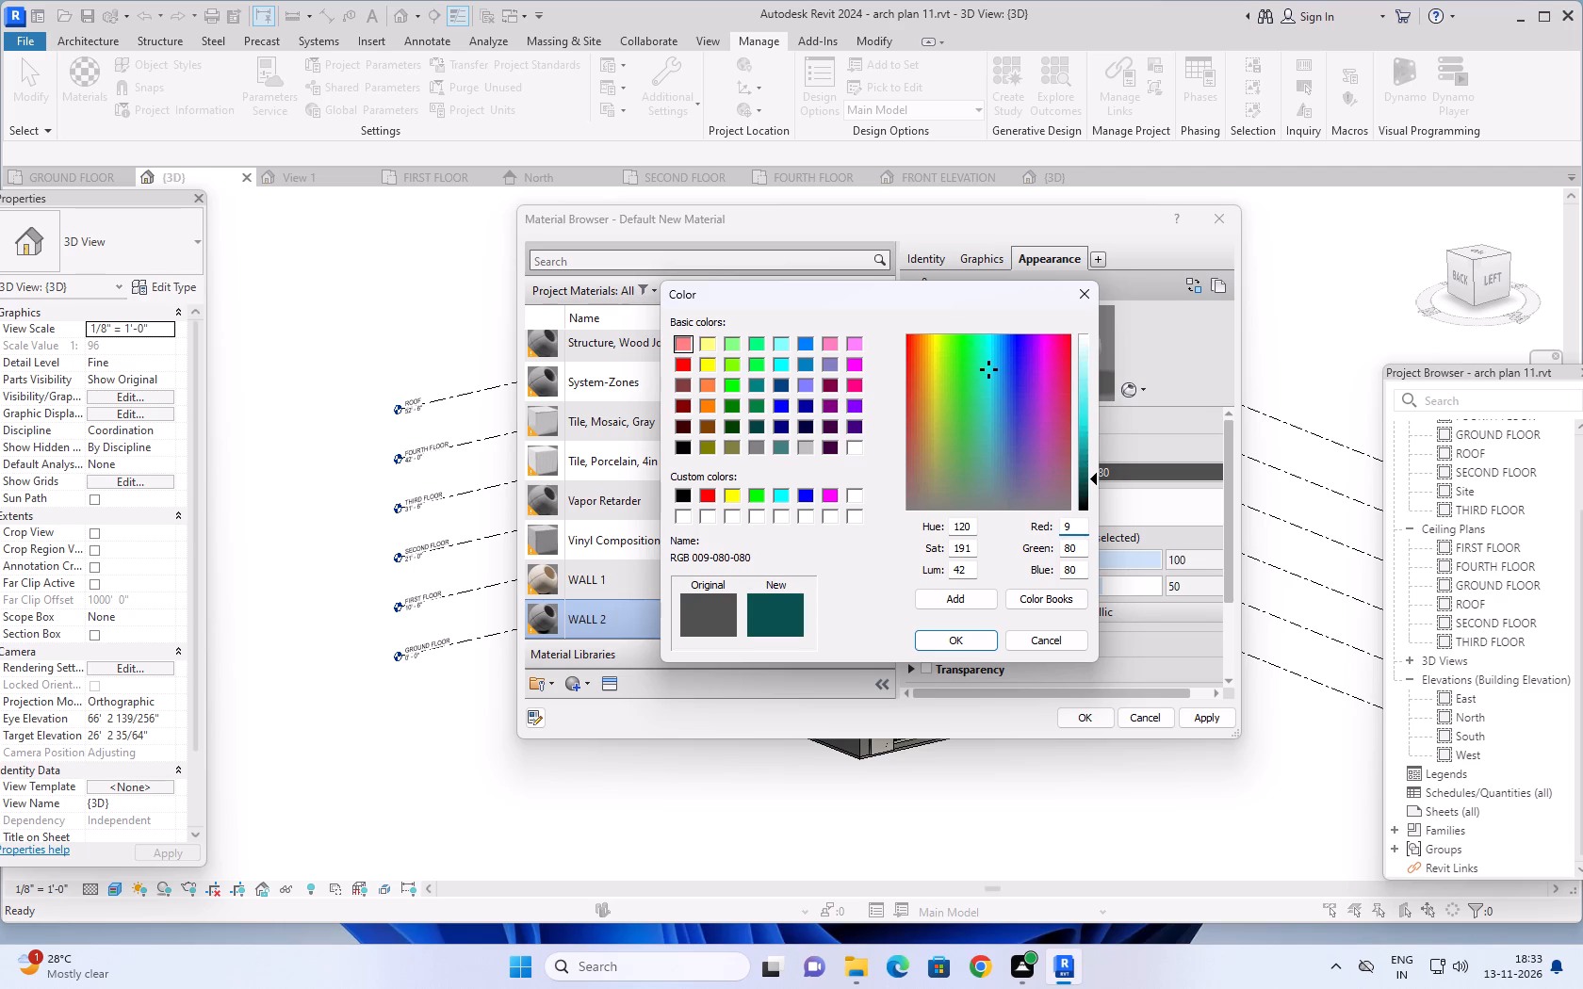
{"action": "left_click_drag", "start_coordinate": [1080, 549], "coordinate": [1047, 552]}
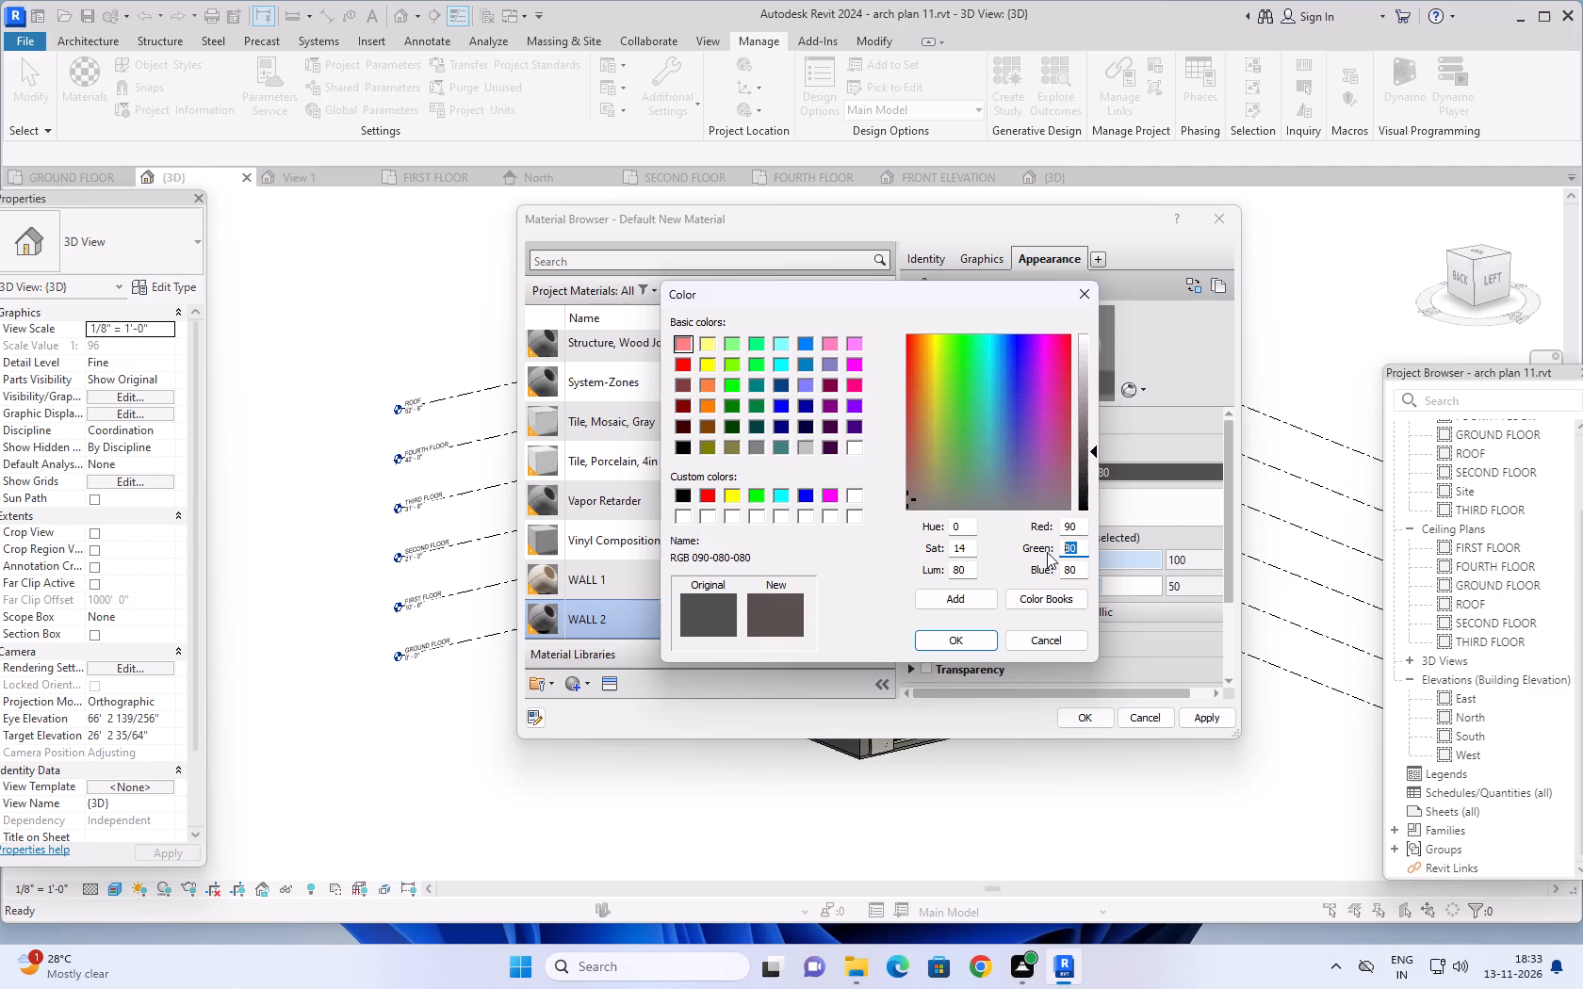
{"action": "type", "text": "83"}
{"action": "left_click_drag", "start_coordinate": [1081, 566], "coordinate": [1063, 576]}
{"action": "type", "text": "85"}
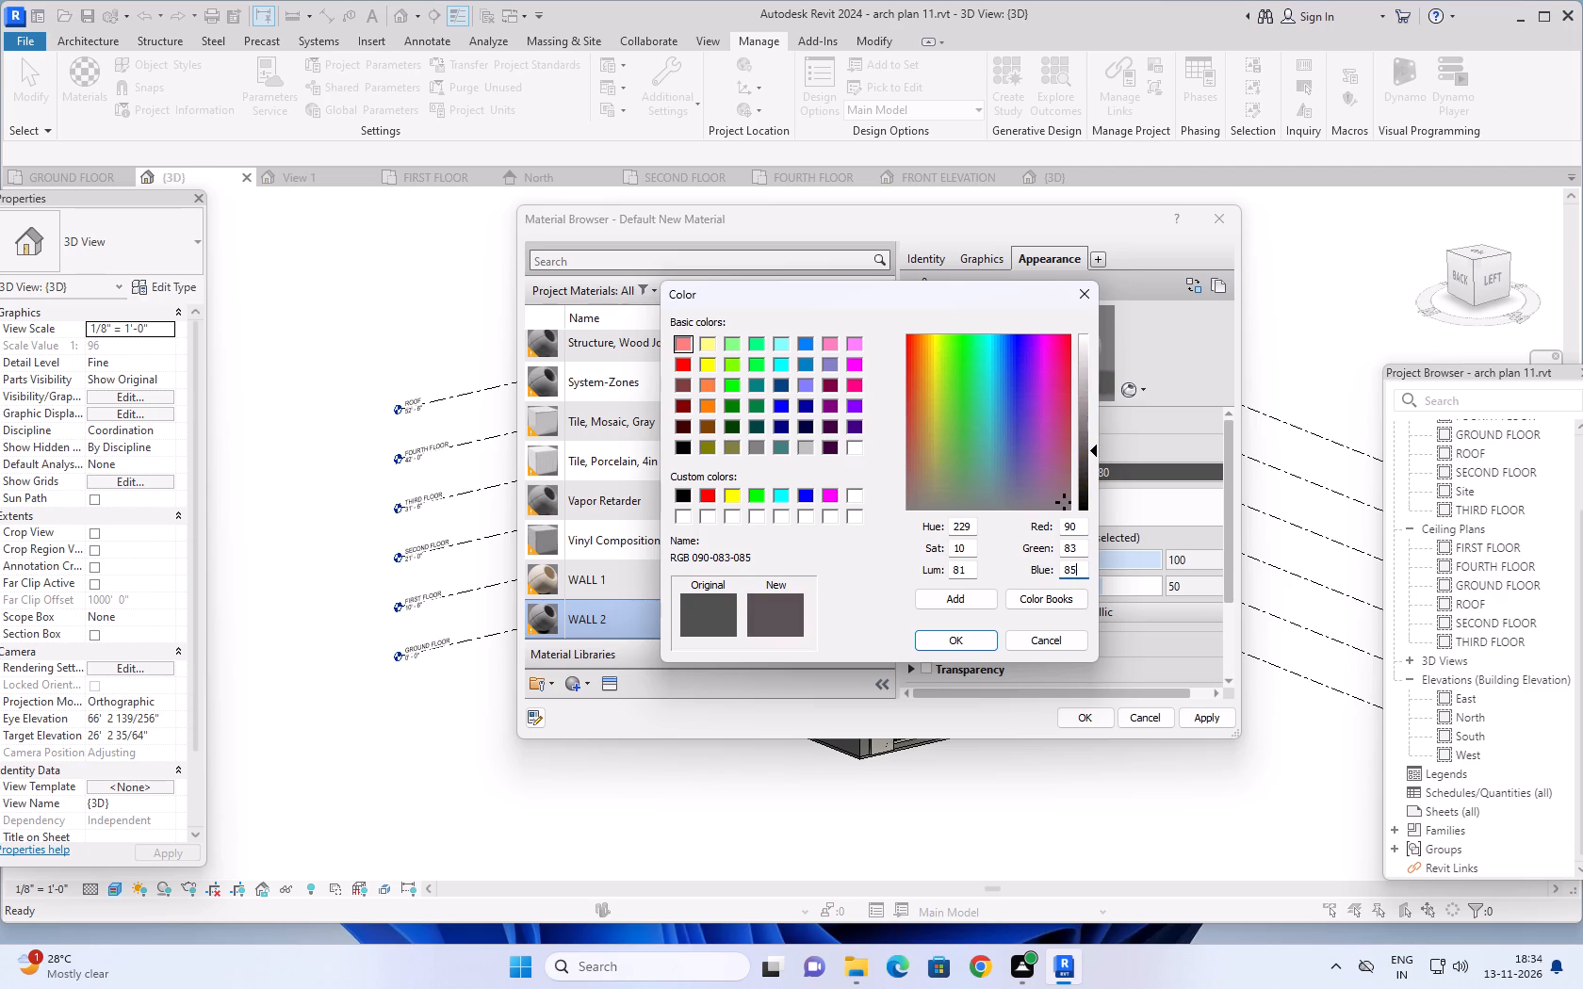
{"action": "left_click", "coordinate": [955, 637]}
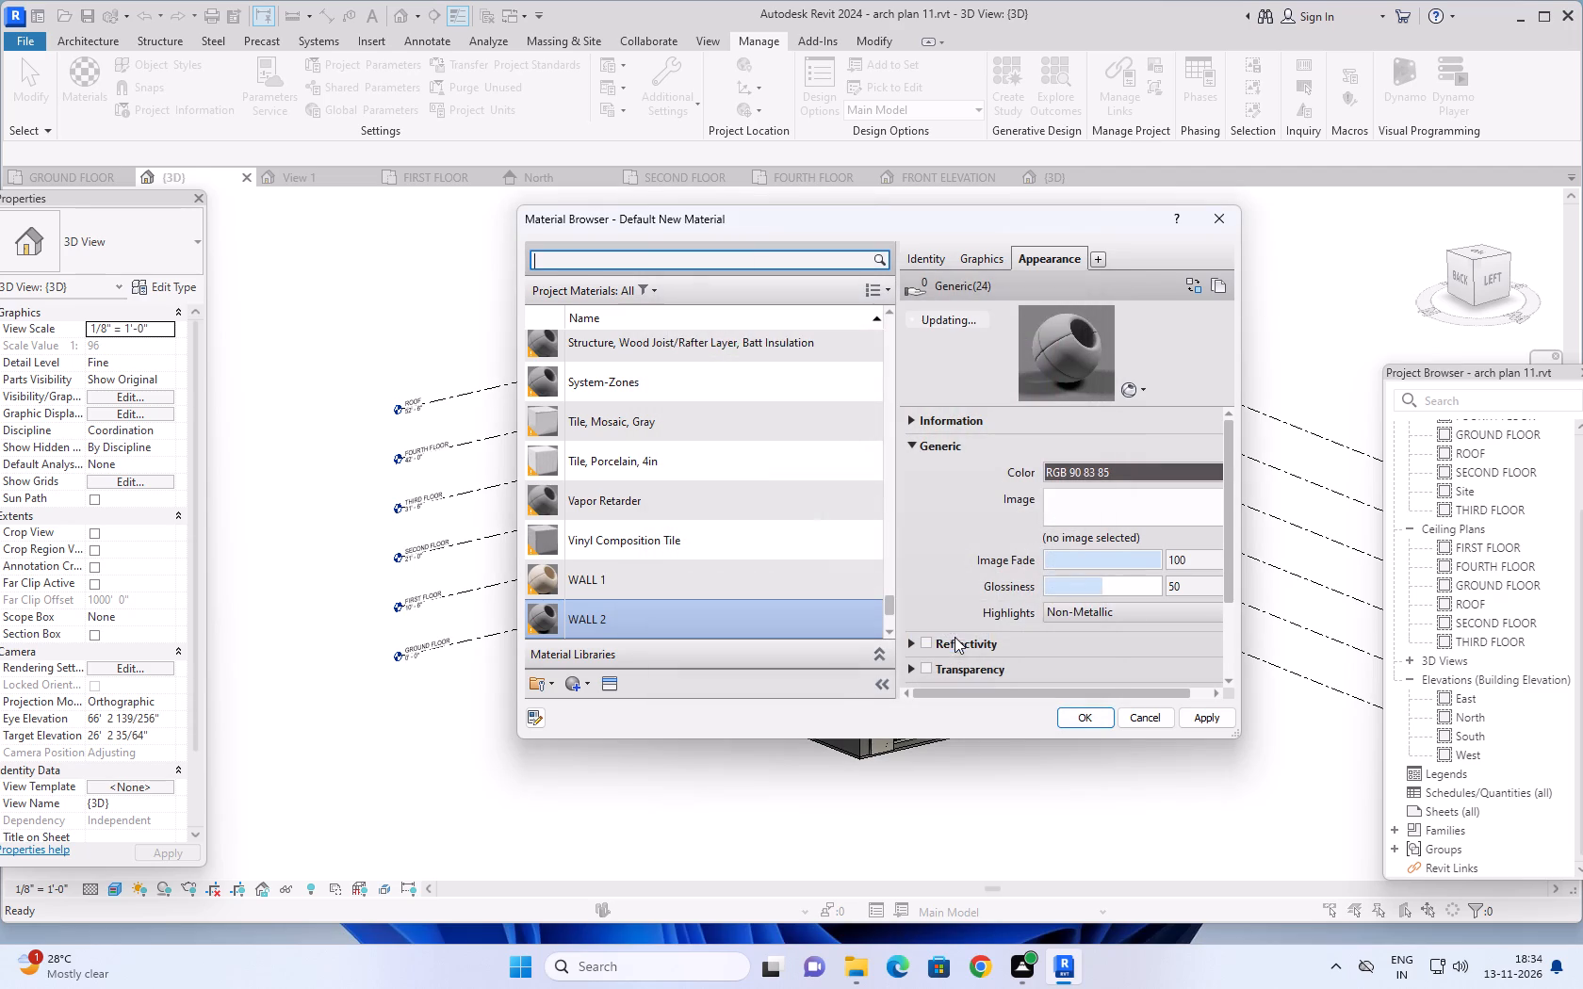
{"action": "left_click", "coordinate": [1197, 721]}
Create a new project material named WALL 3.
{"action": "right_click", "coordinate": [583, 683]}
{"action": "left_click", "coordinate": [599, 703]}
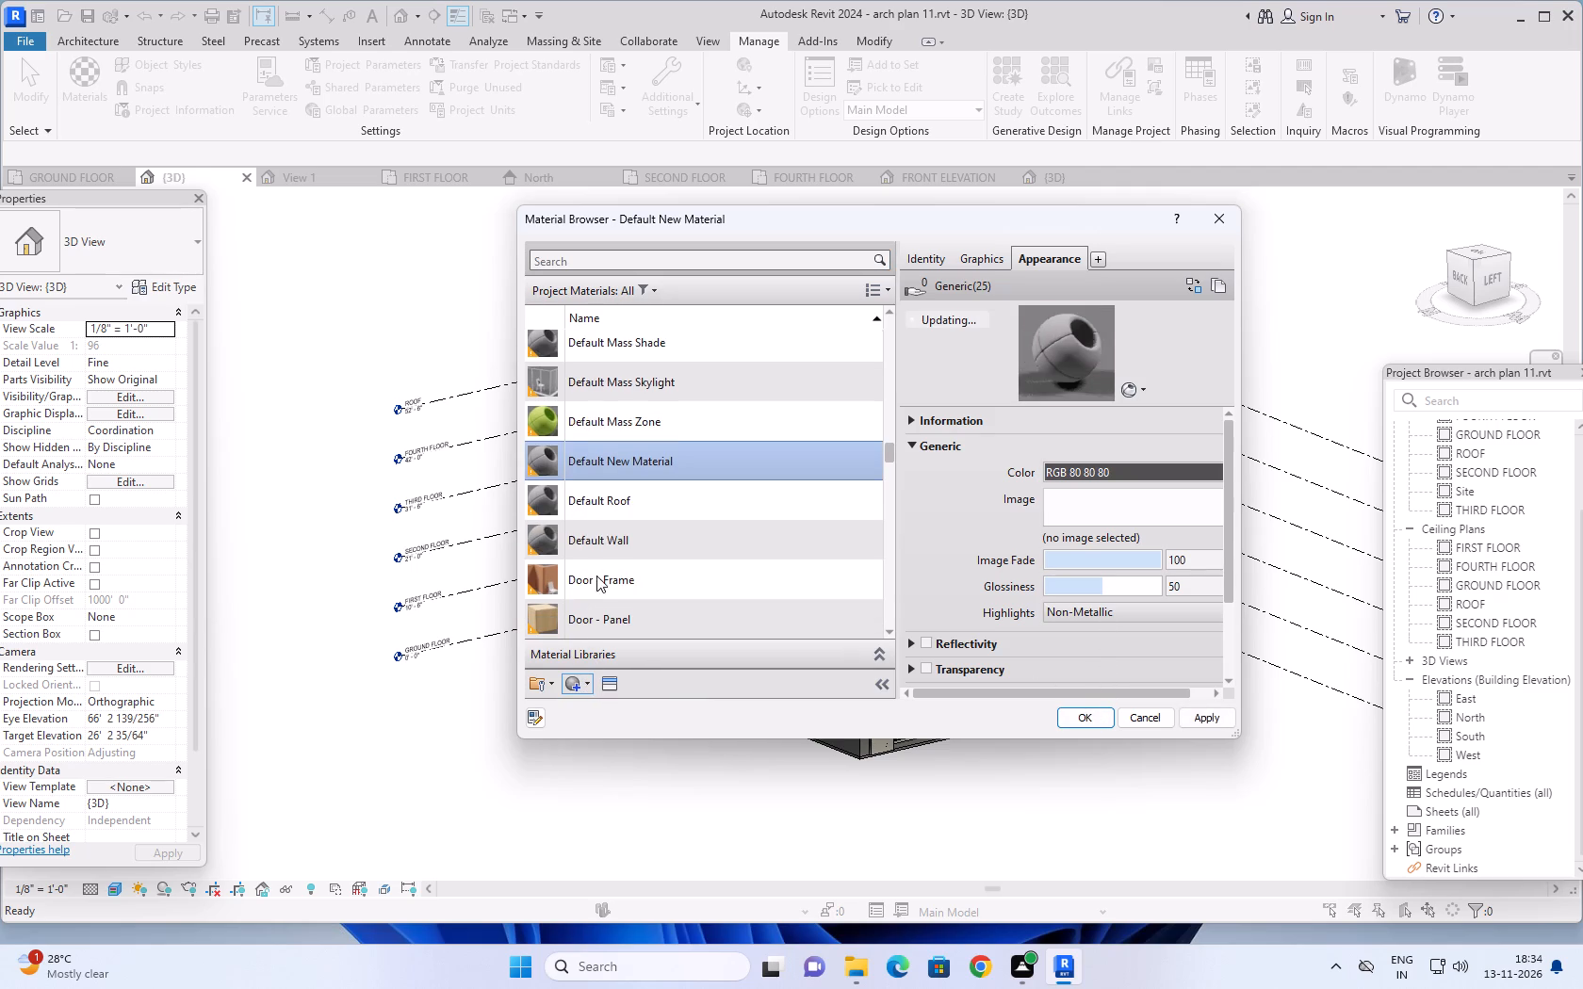
{"action": "right_click", "coordinate": [660, 459]}
{"action": "left_click", "coordinate": [706, 532]}
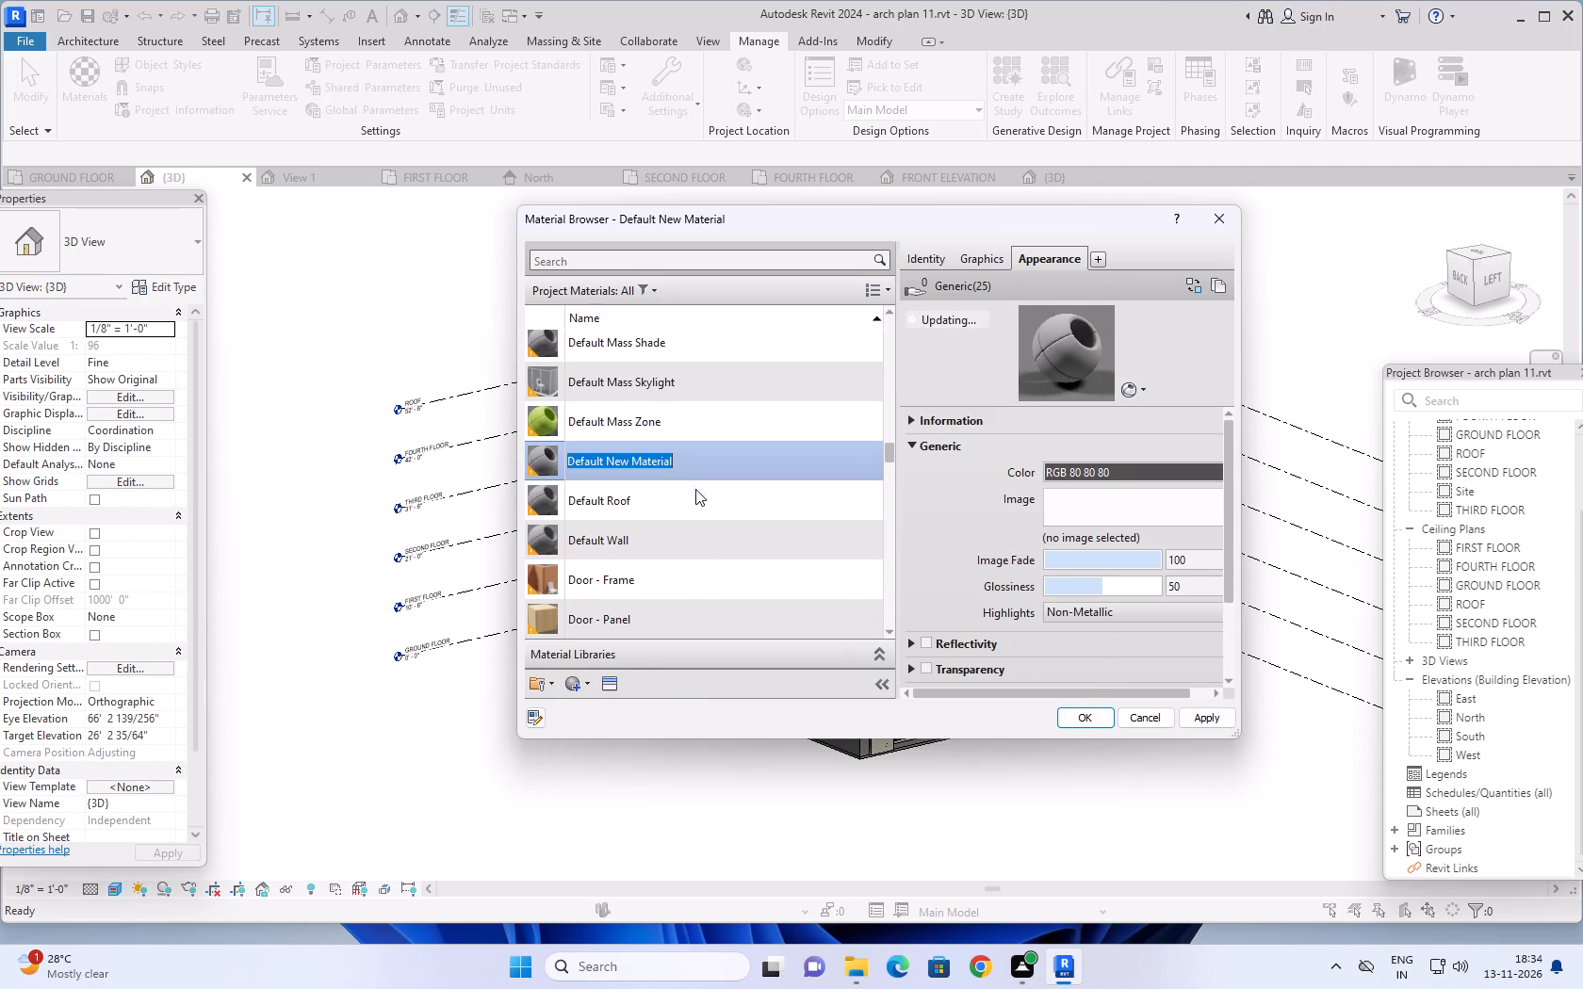
{"action": "type", "text": "WALL 3"}
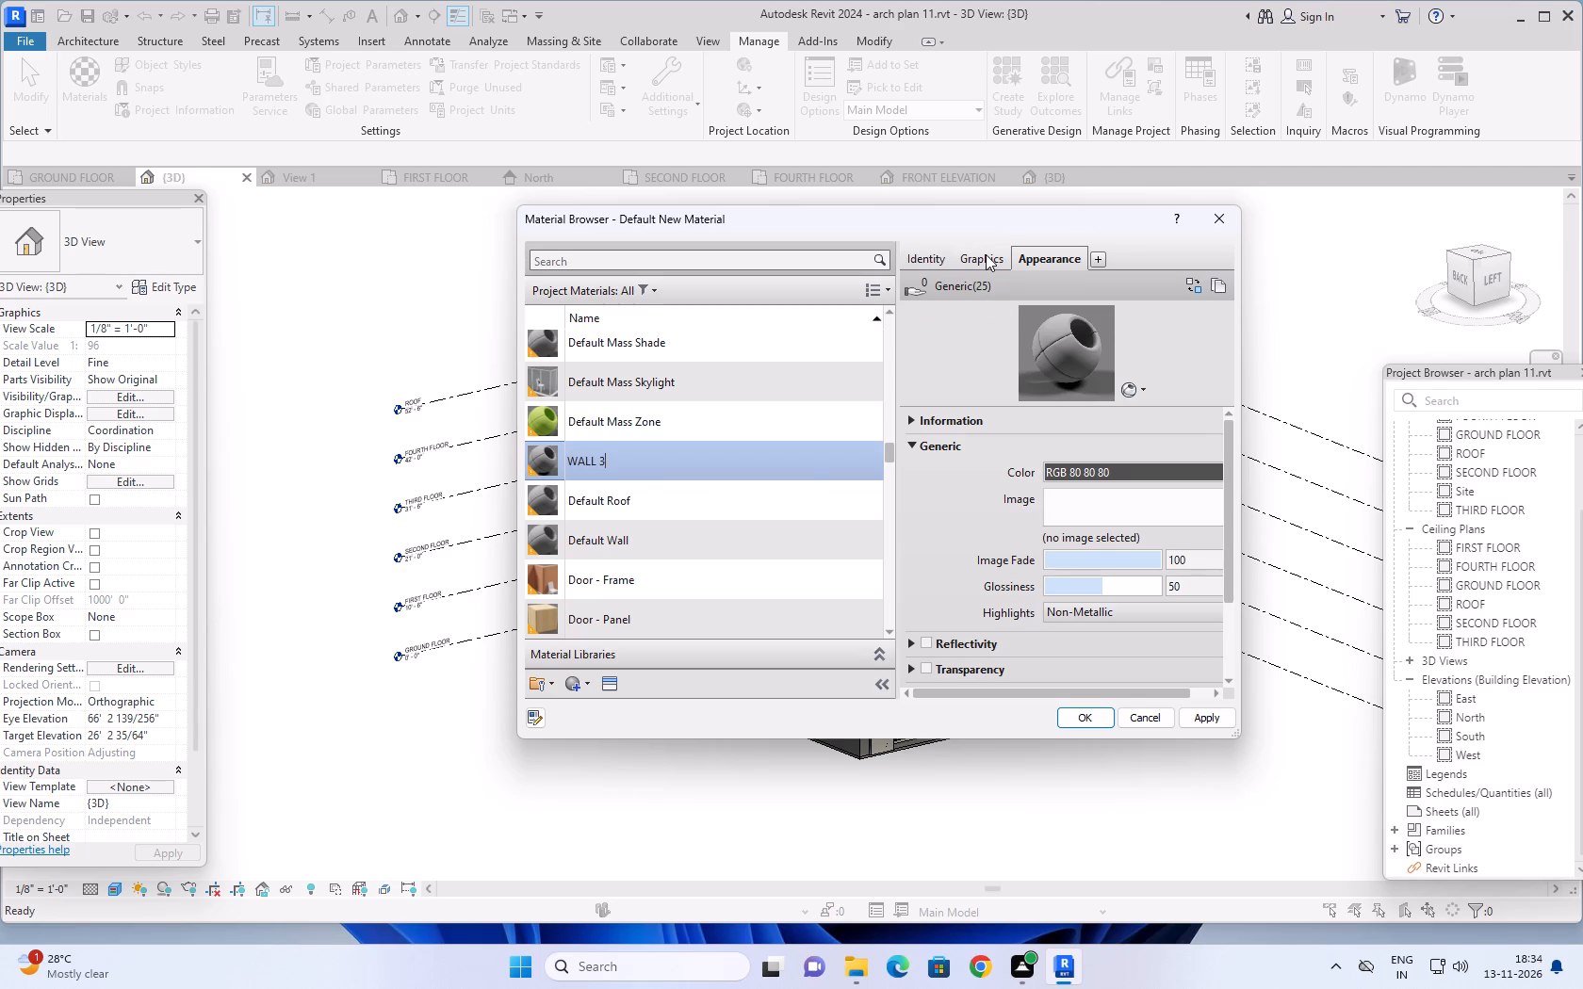
Make WALL 3 use its render appearance for shading and apply the appearance colour RGB 240 237 232.
{"action": "left_click", "coordinate": [986, 254]}
{"action": "left_click", "coordinate": [1040, 311]}
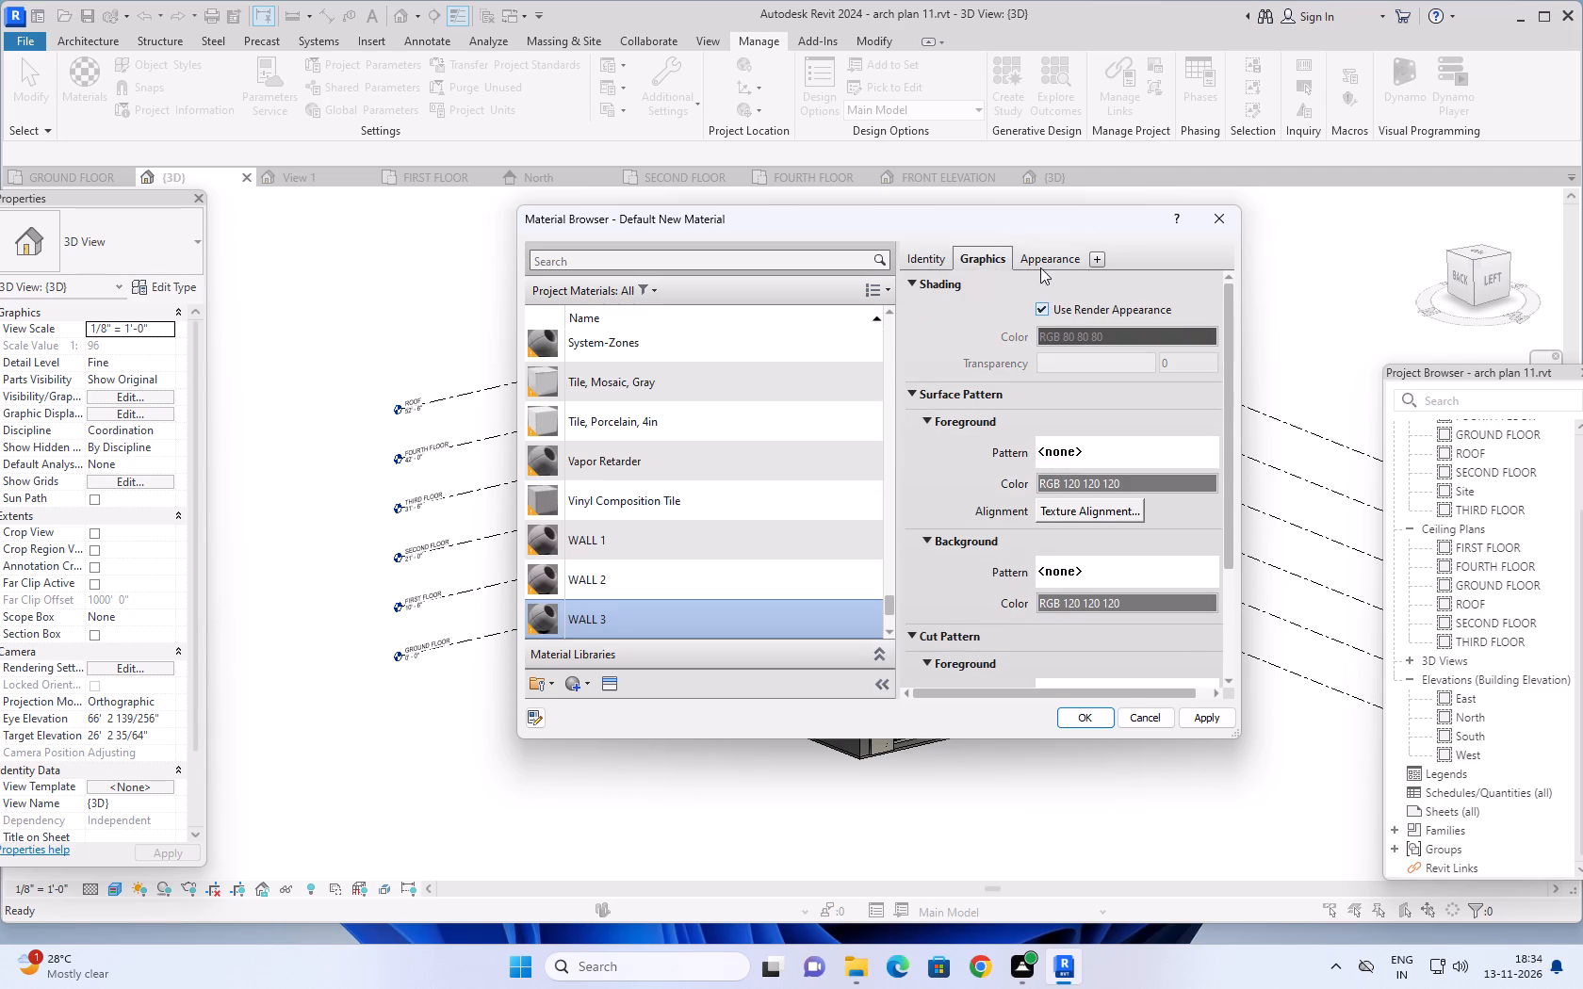
{"action": "left_click", "coordinate": [1042, 261]}
{"action": "left_click", "coordinate": [1108, 471]}
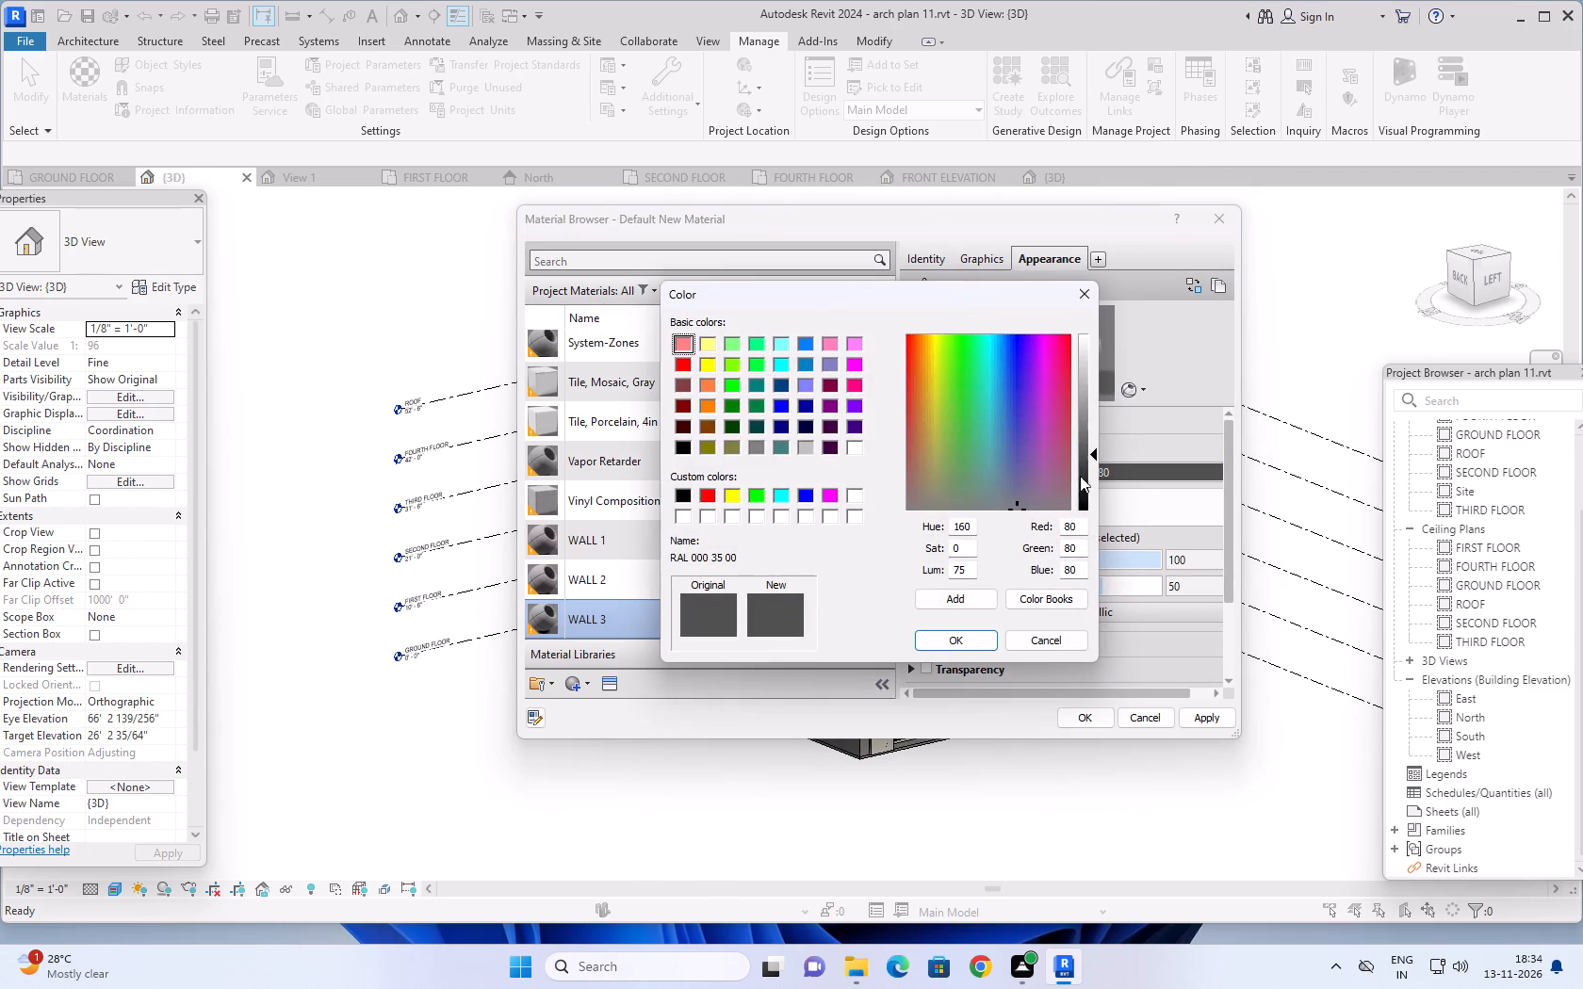
{"action": "left_click_drag", "start_coordinate": [1081, 527], "coordinate": [1062, 534]}
{"action": "type", "text": "240"}
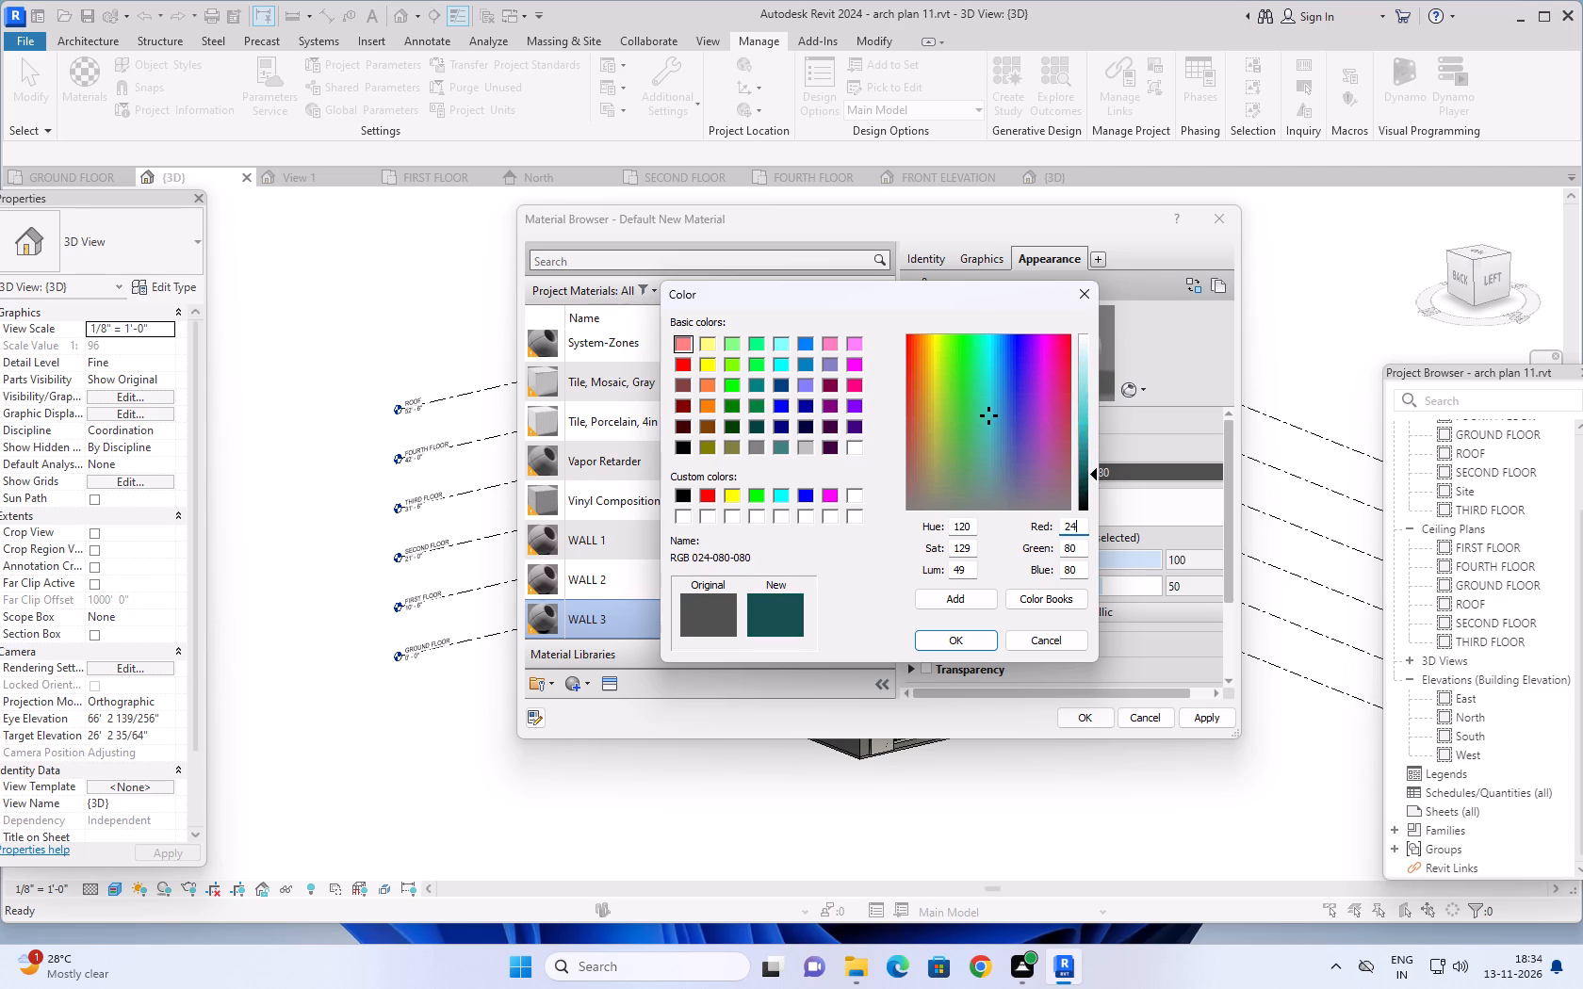
{"action": "left_click_drag", "start_coordinate": [1081, 551], "coordinate": [1062, 557]}
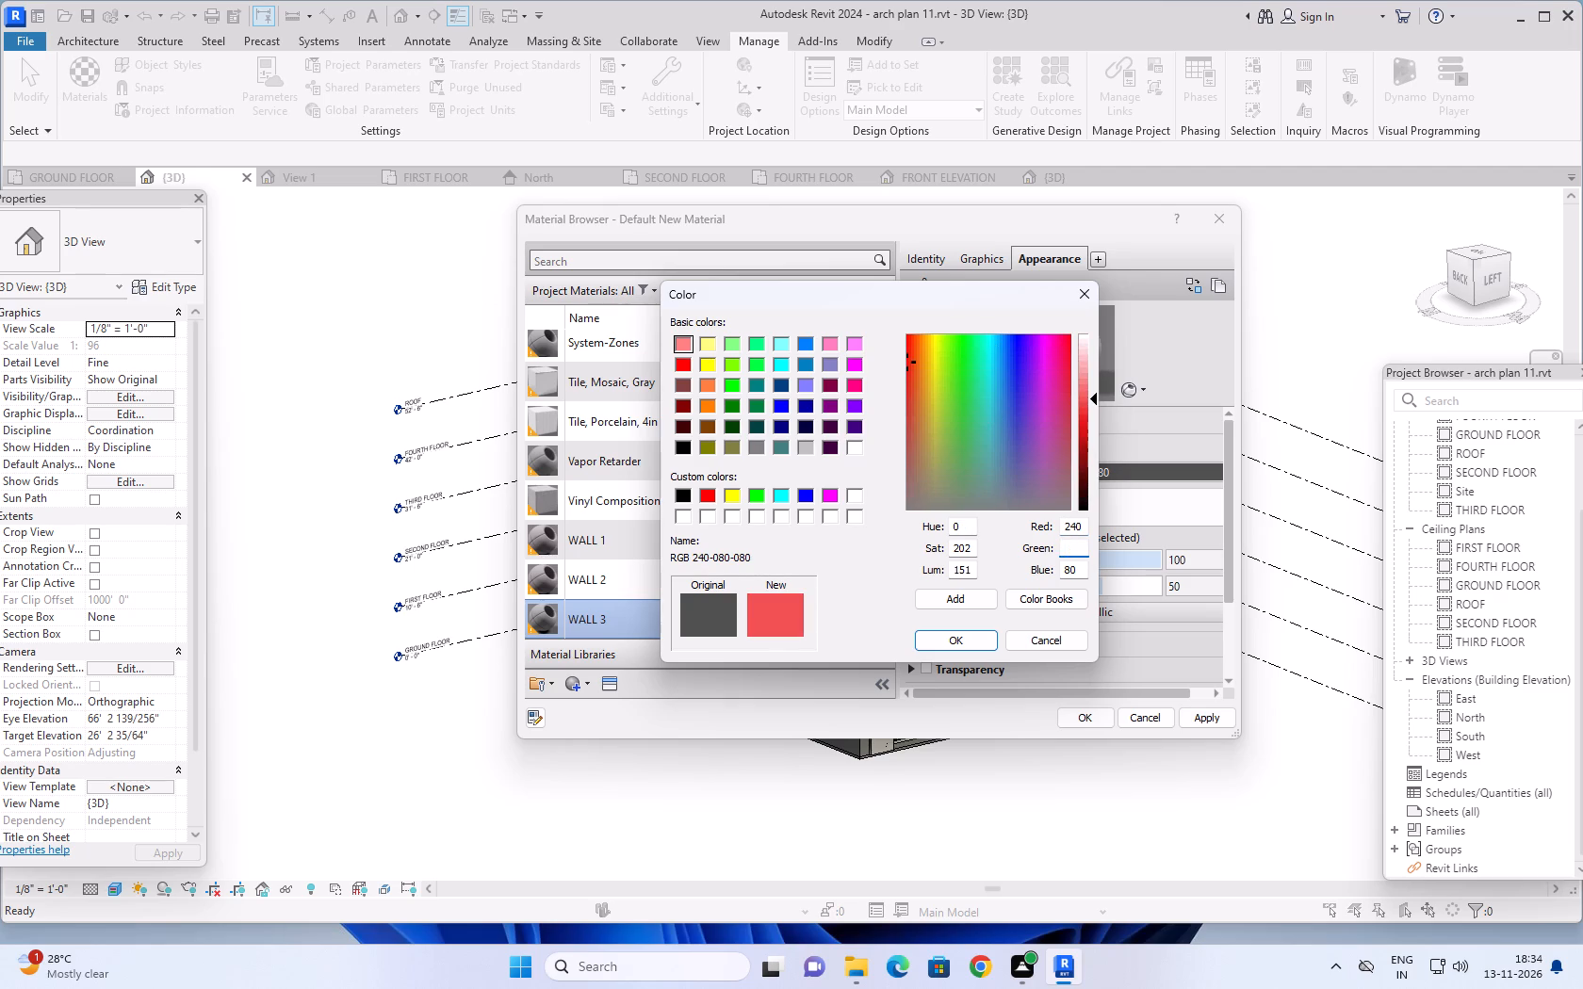
{"action": "left_click_drag", "start_coordinate": [1062, 557], "coordinate": [1061, 558]}
{"action": "type", "text": "237"}
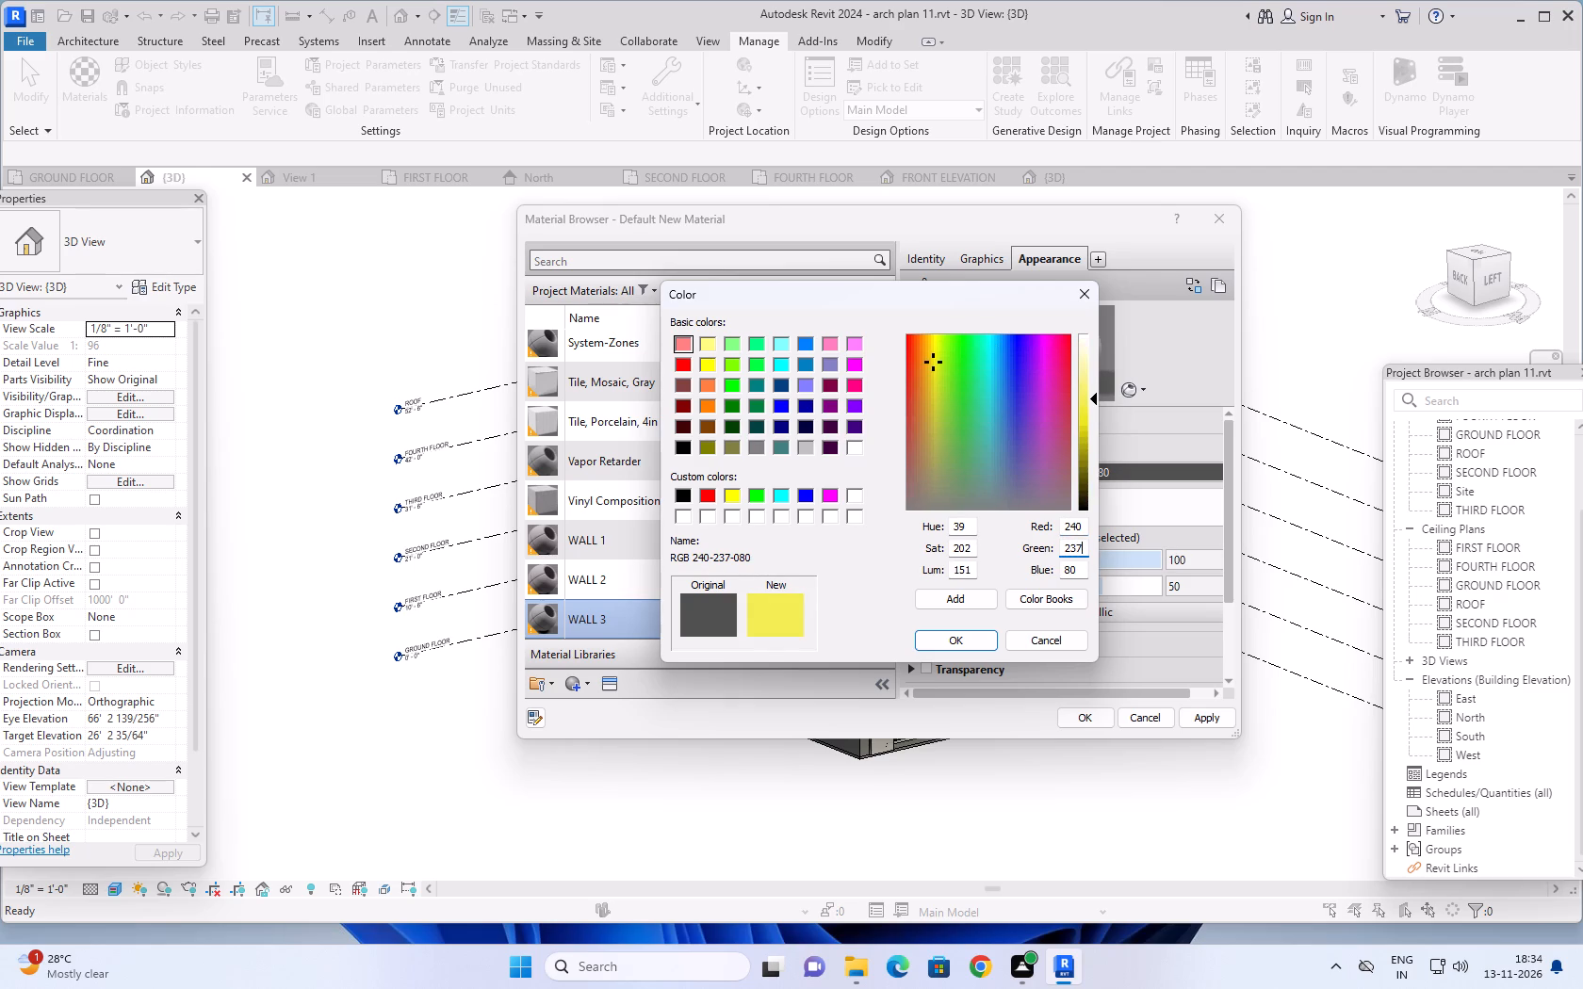
{"action": "left_click_drag", "start_coordinate": [1080, 568], "coordinate": [1059, 573]}
{"action": "type", "text": "232"}
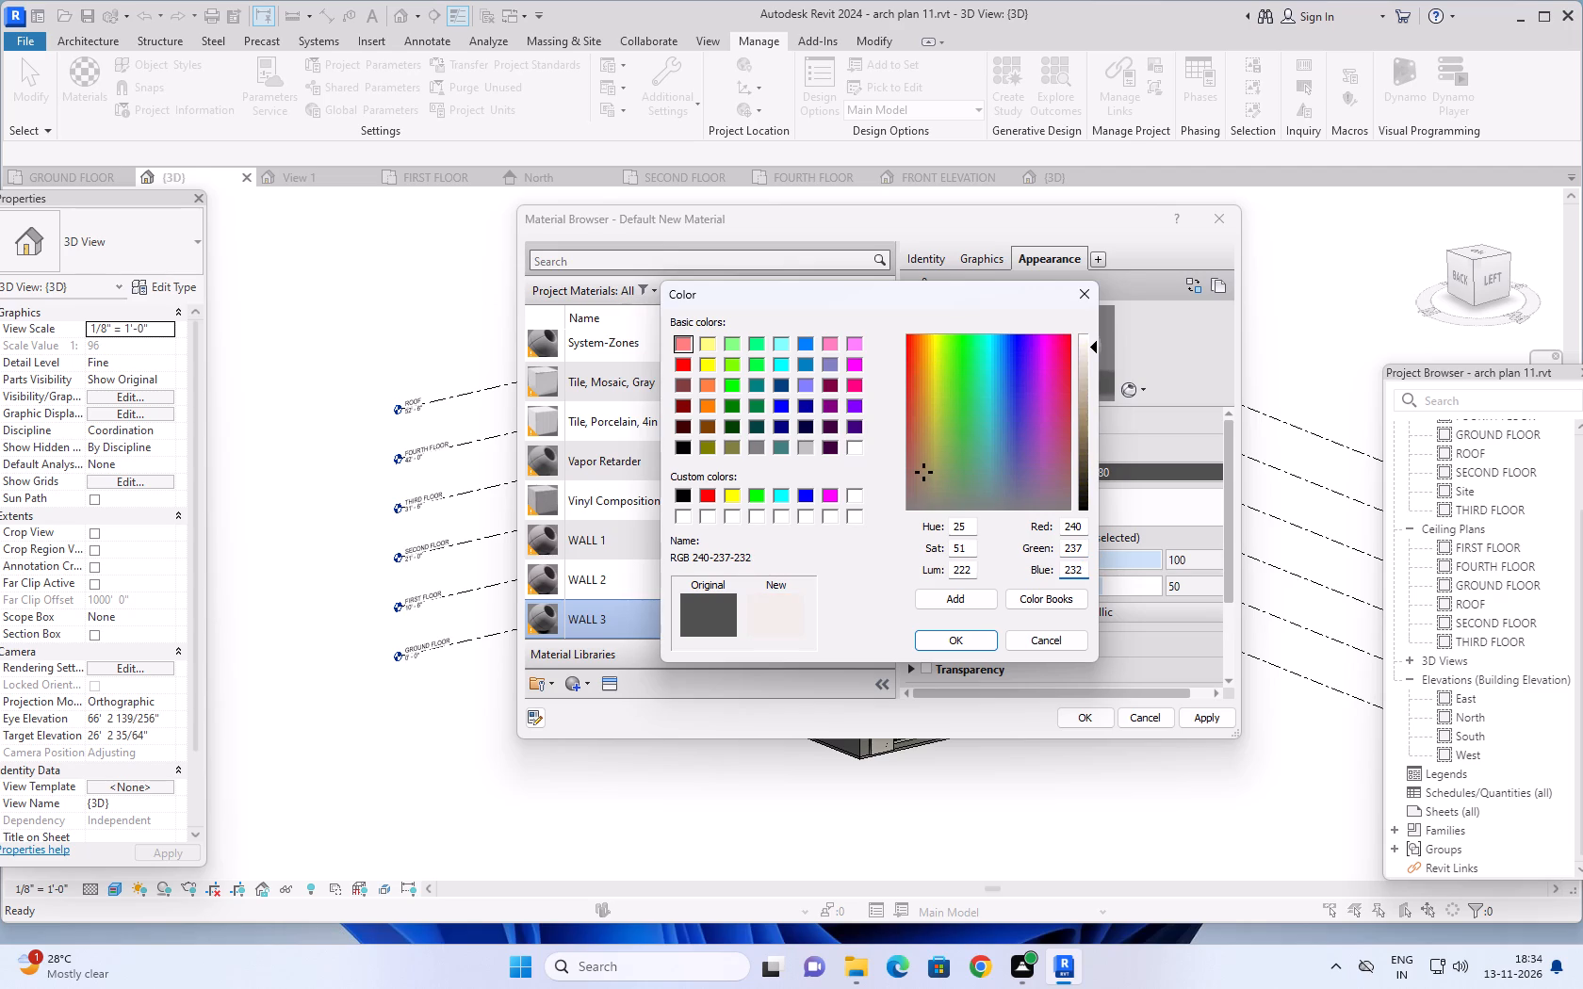
{"action": "left_click", "coordinate": [971, 642]}
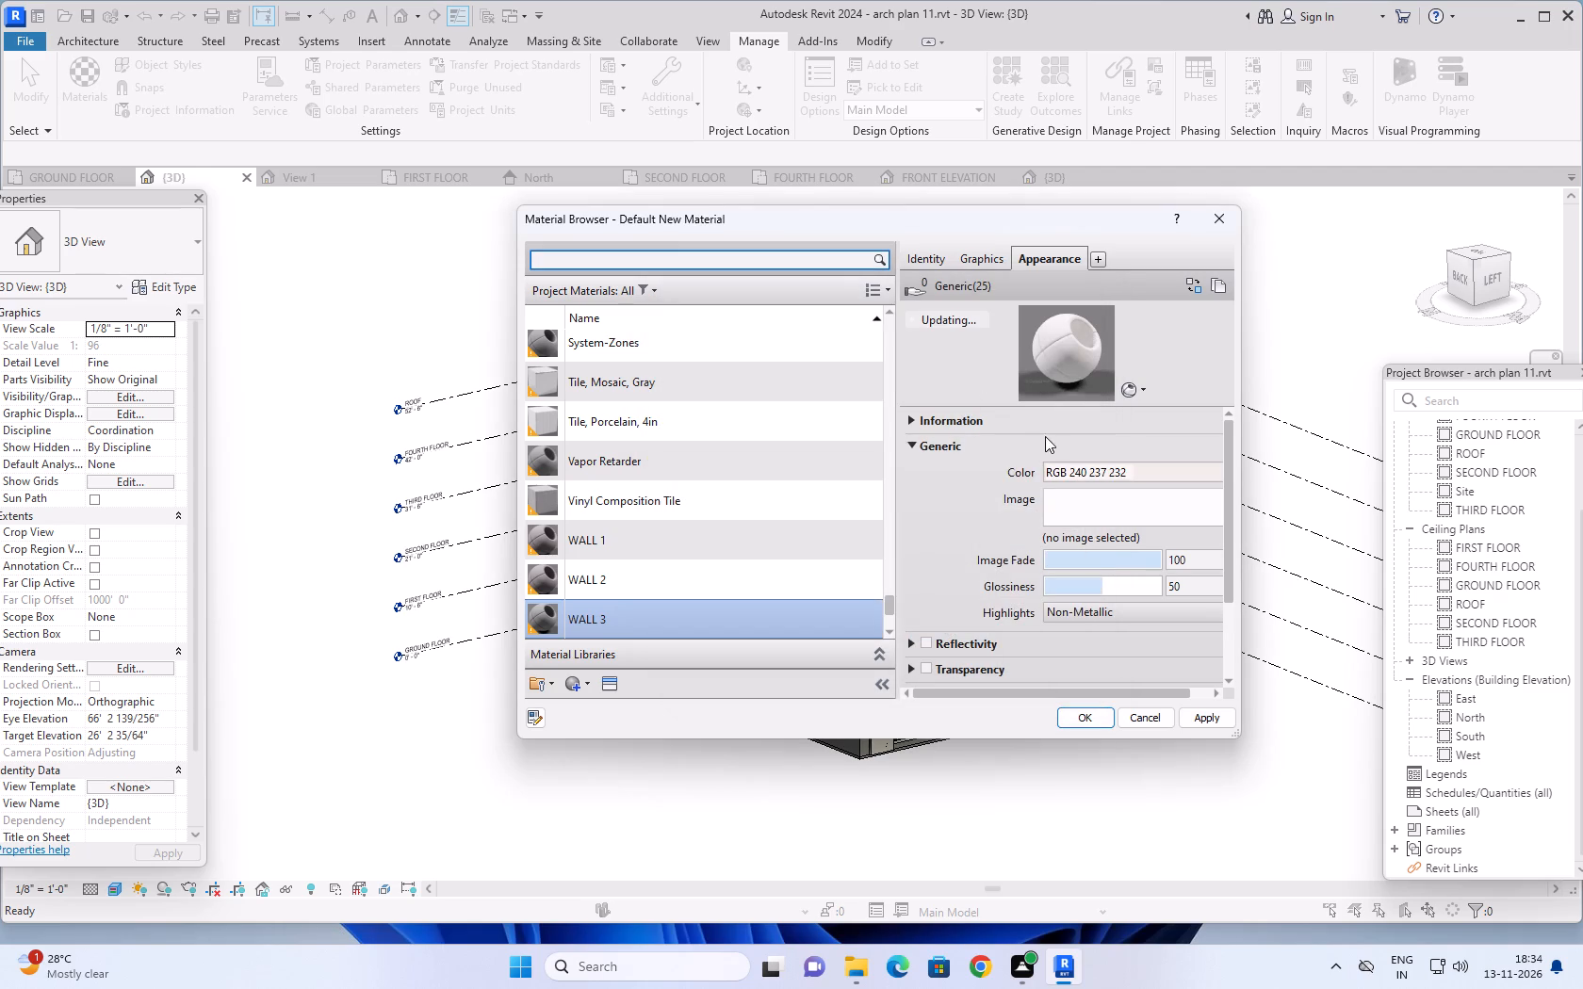
{"action": "left_click", "coordinate": [1205, 715]}
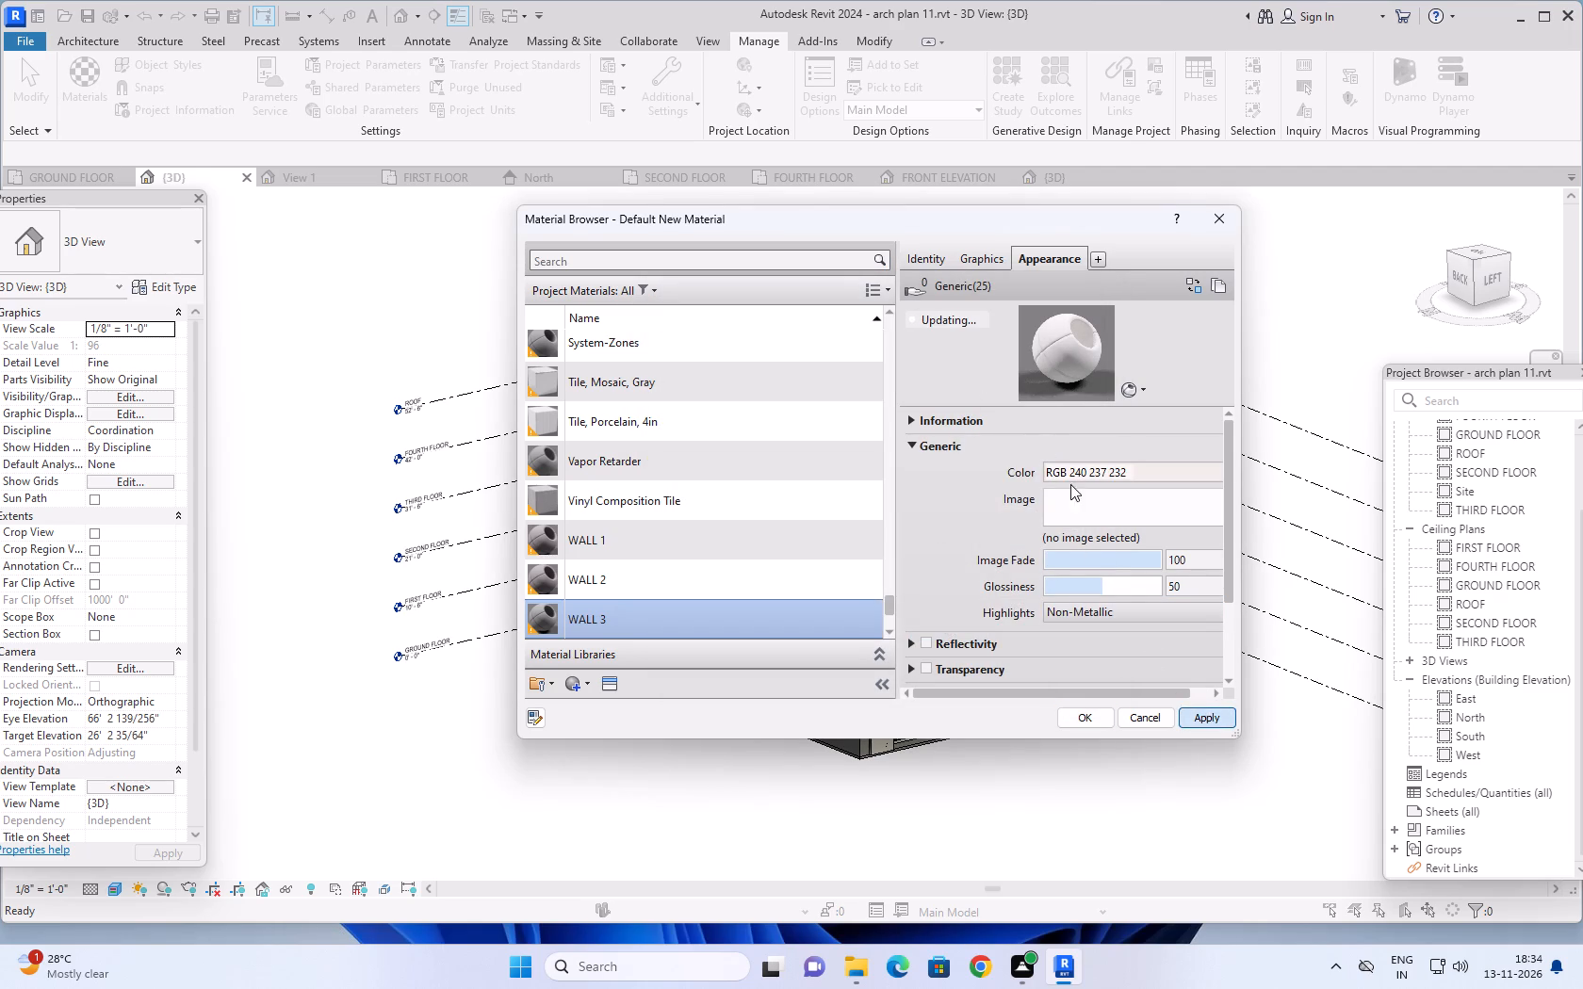
{"action": "left_click", "coordinate": [1091, 719]}
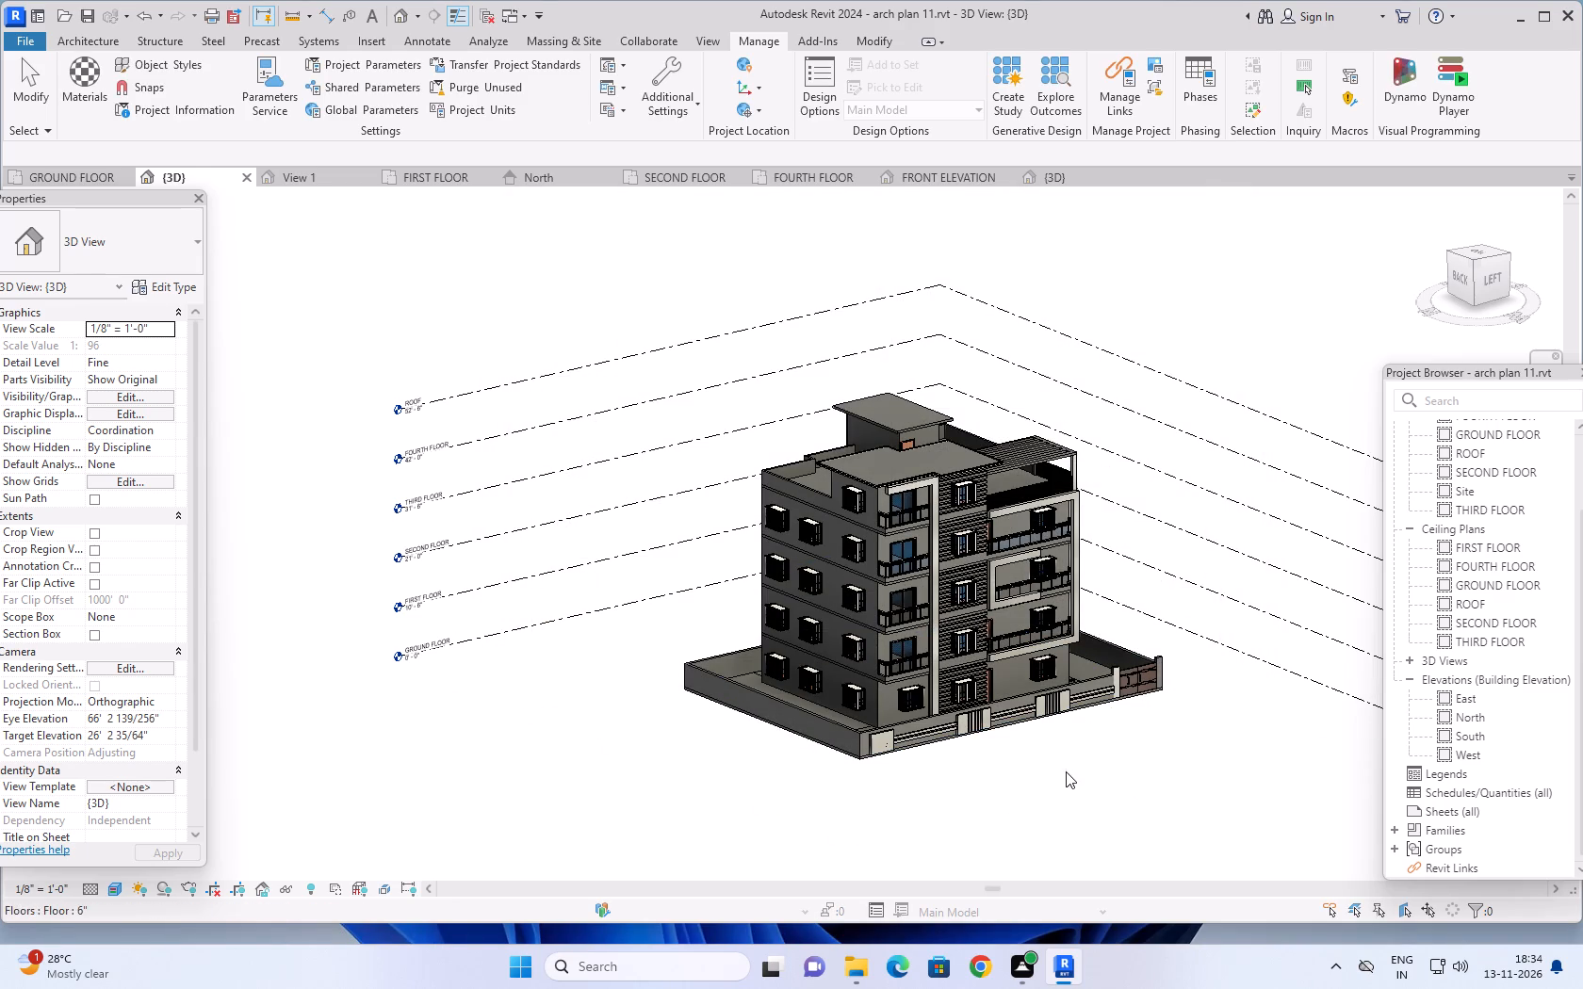
Create another new project material named WALL 4.
{"action": "middle_click_drag", "start_coordinate": [1098, 779], "coordinate": [1084, 745]}
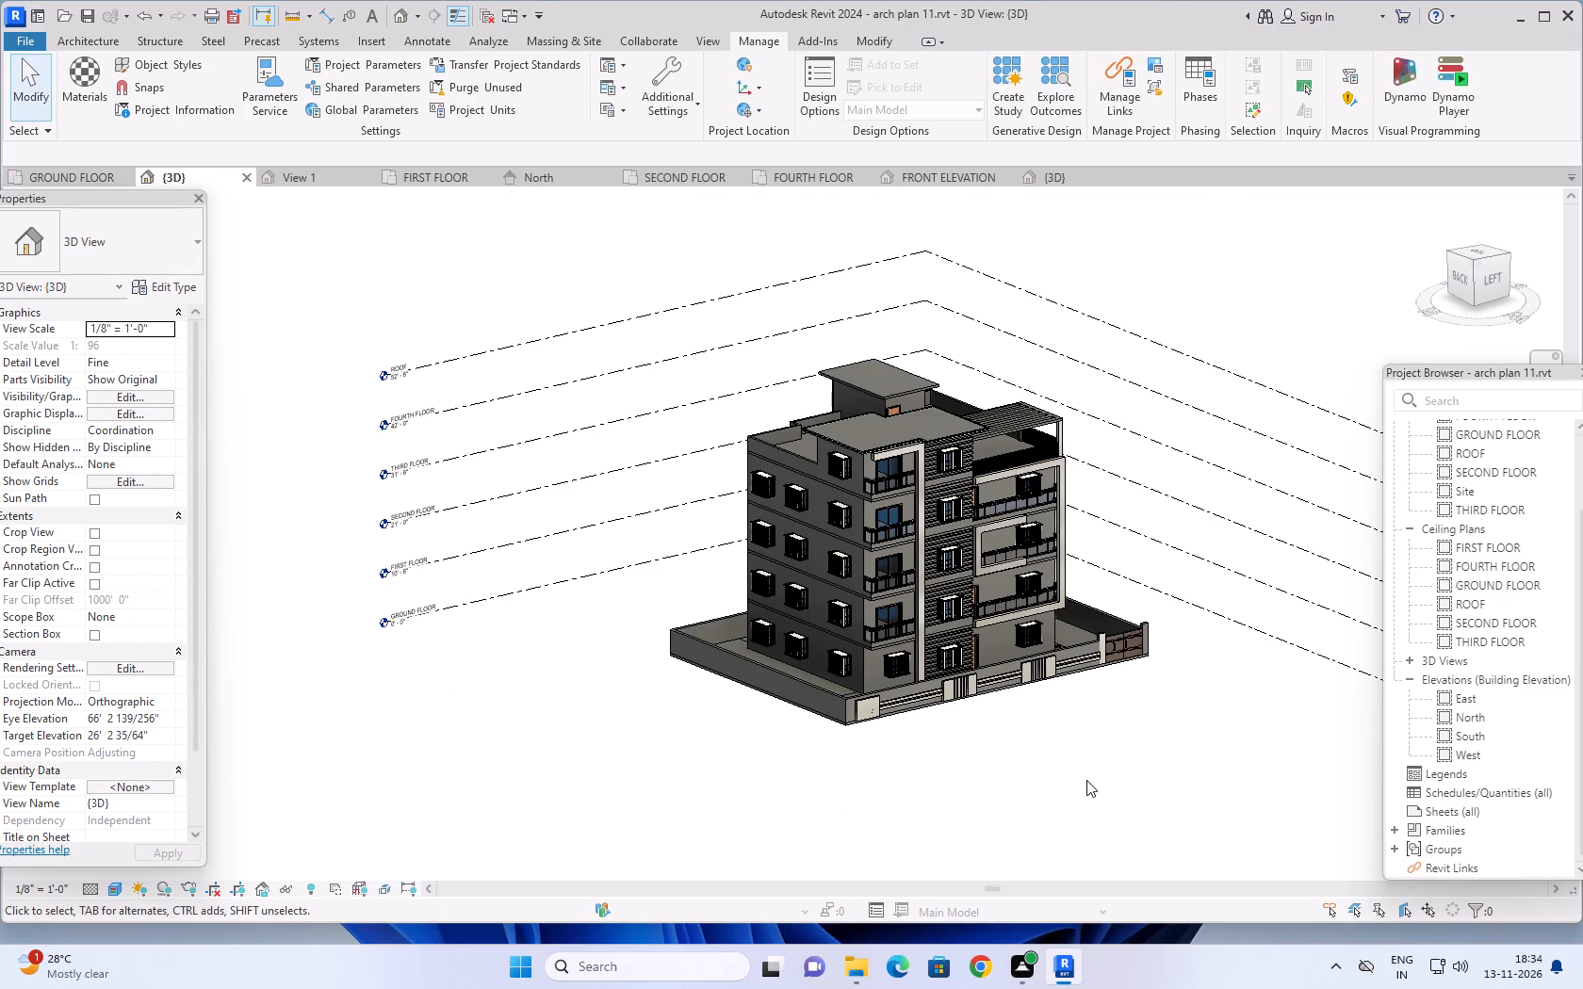
{"action": "middle_click_drag", "start_coordinate": [1090, 778], "coordinate": [1064, 732]}
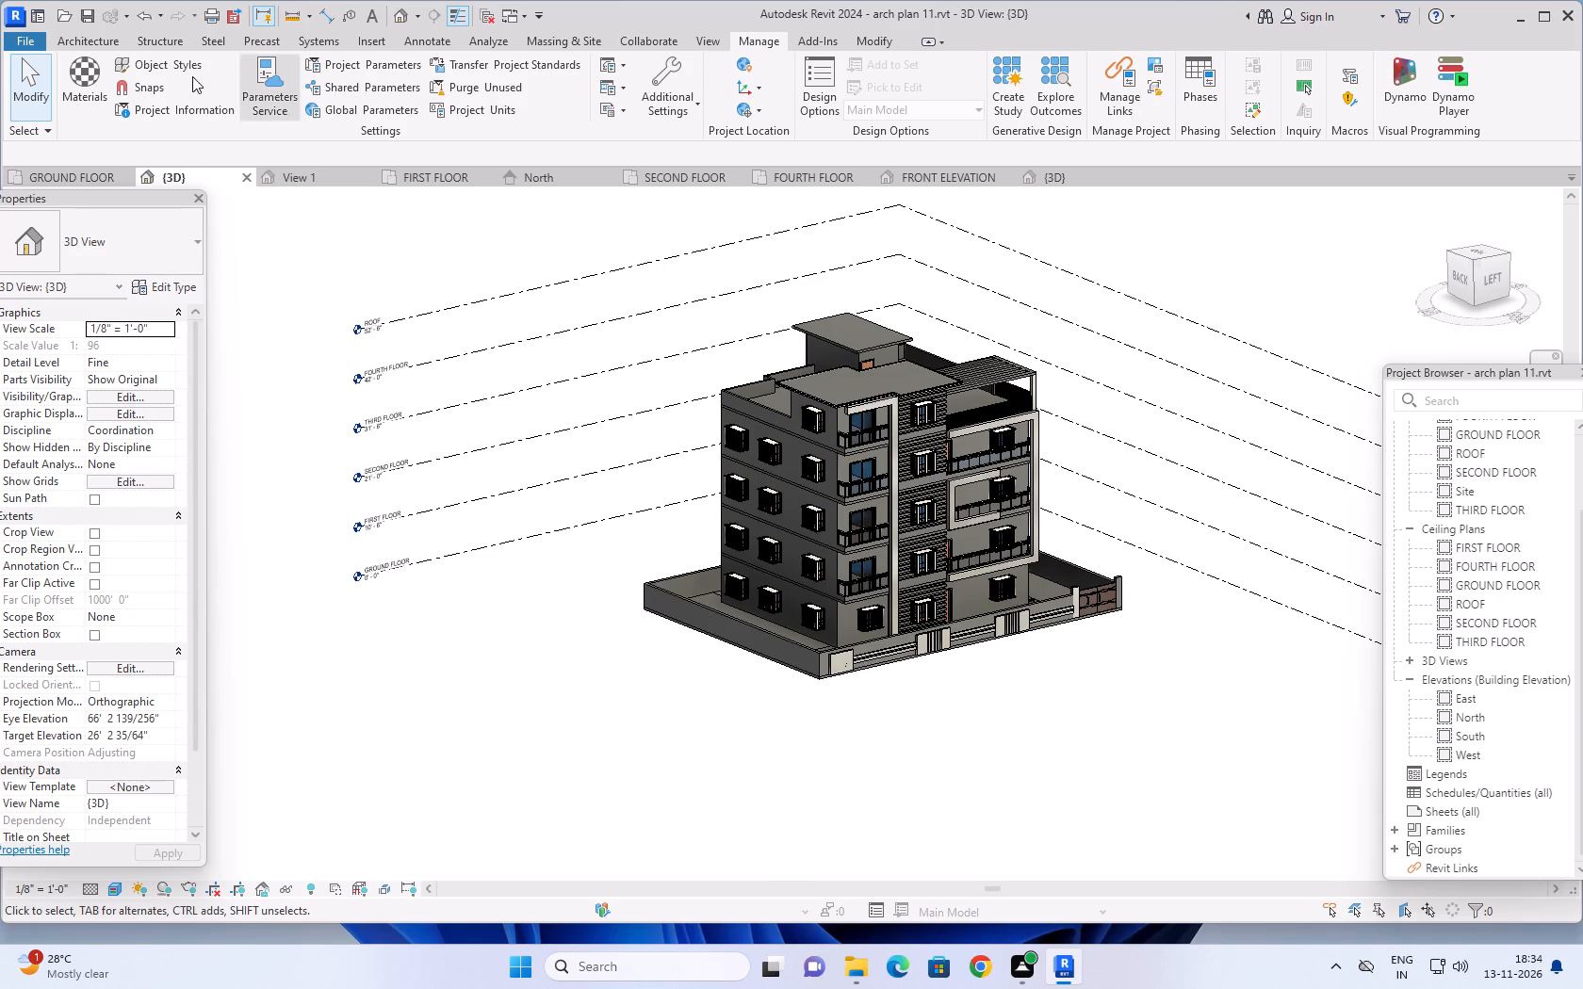
{"action": "left_click", "coordinate": [92, 75]}
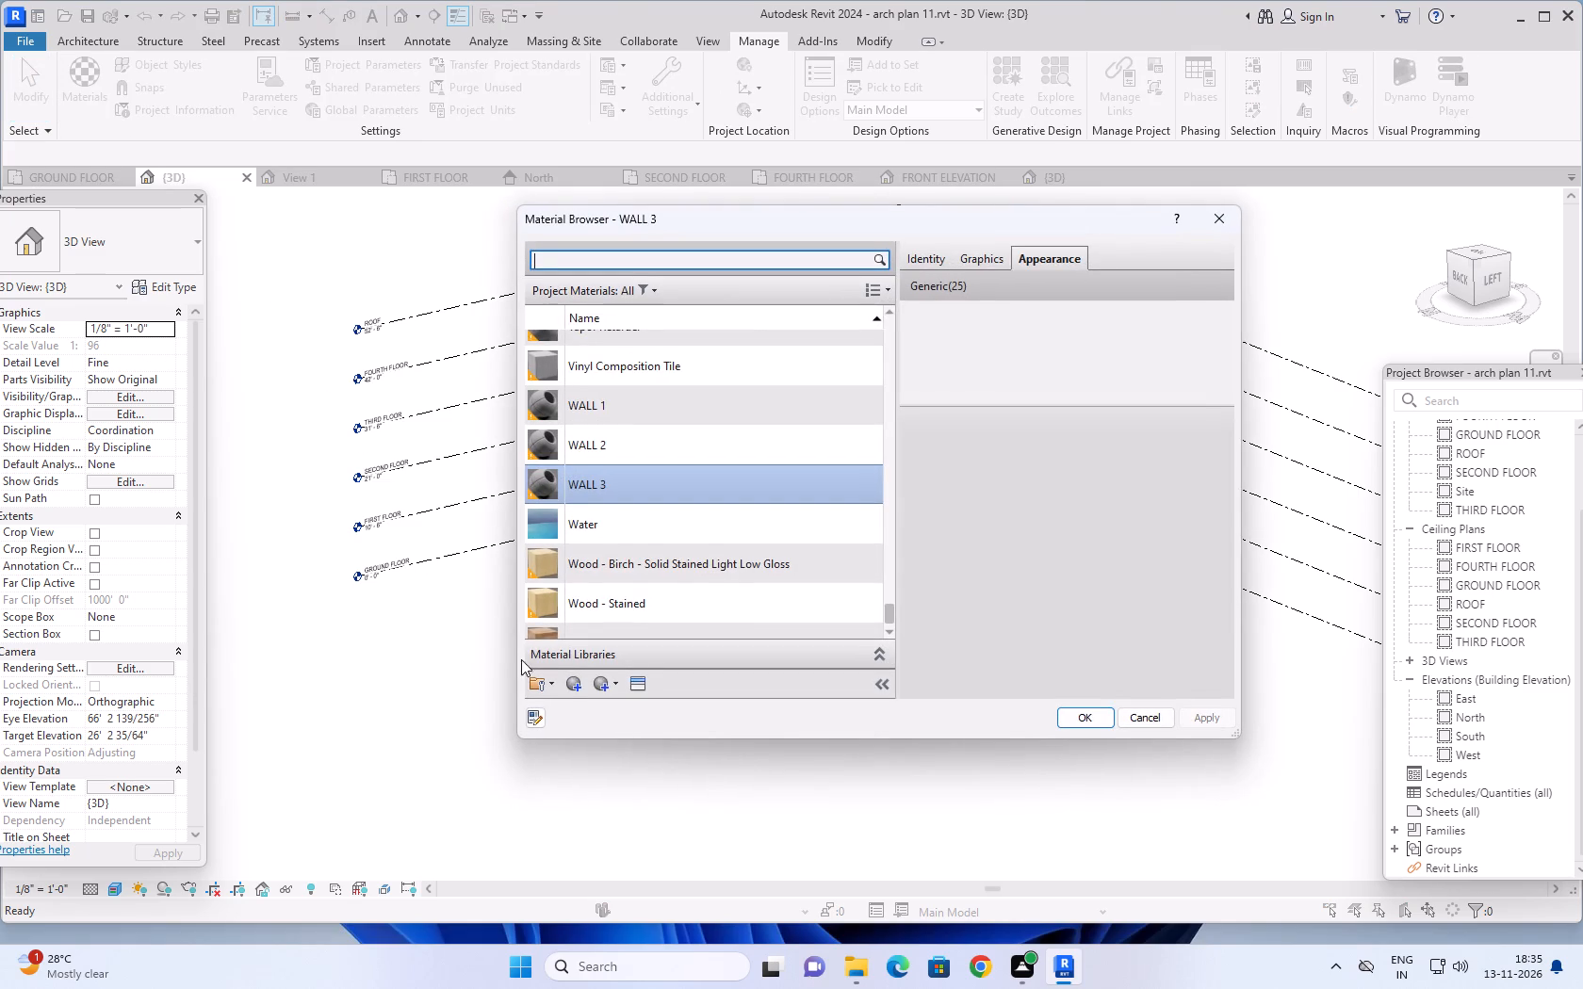
{"action": "right_click", "coordinate": [567, 681]}
{"action": "left_click", "coordinate": [611, 708]}
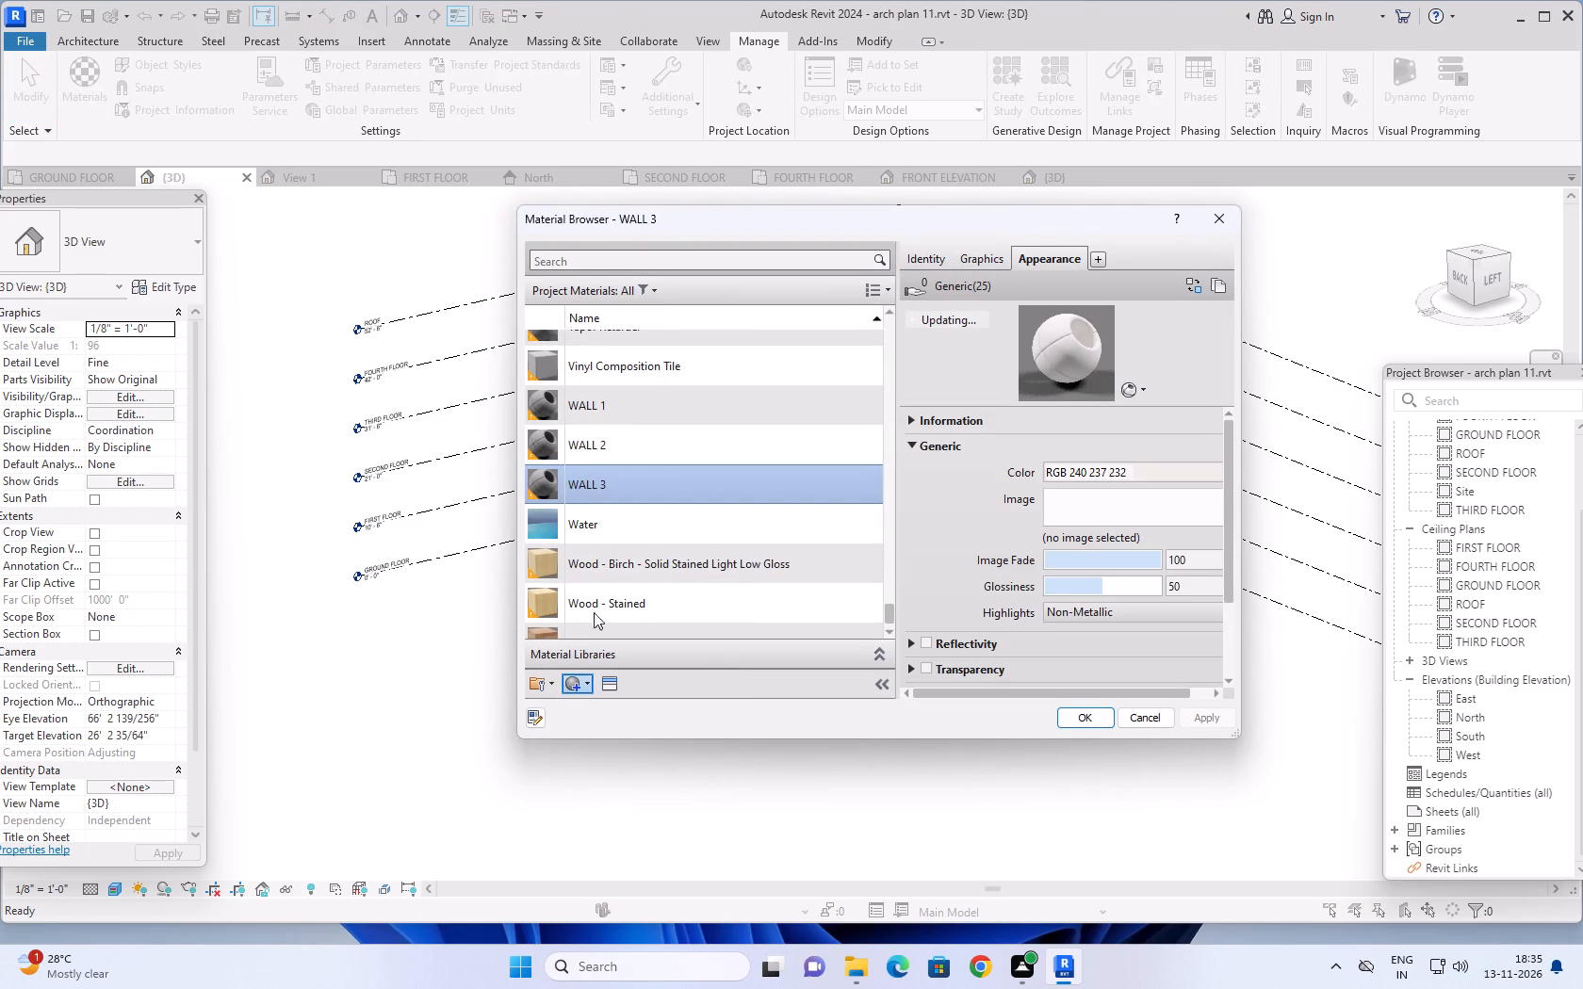
{"action": "right_click", "coordinate": [688, 485]}
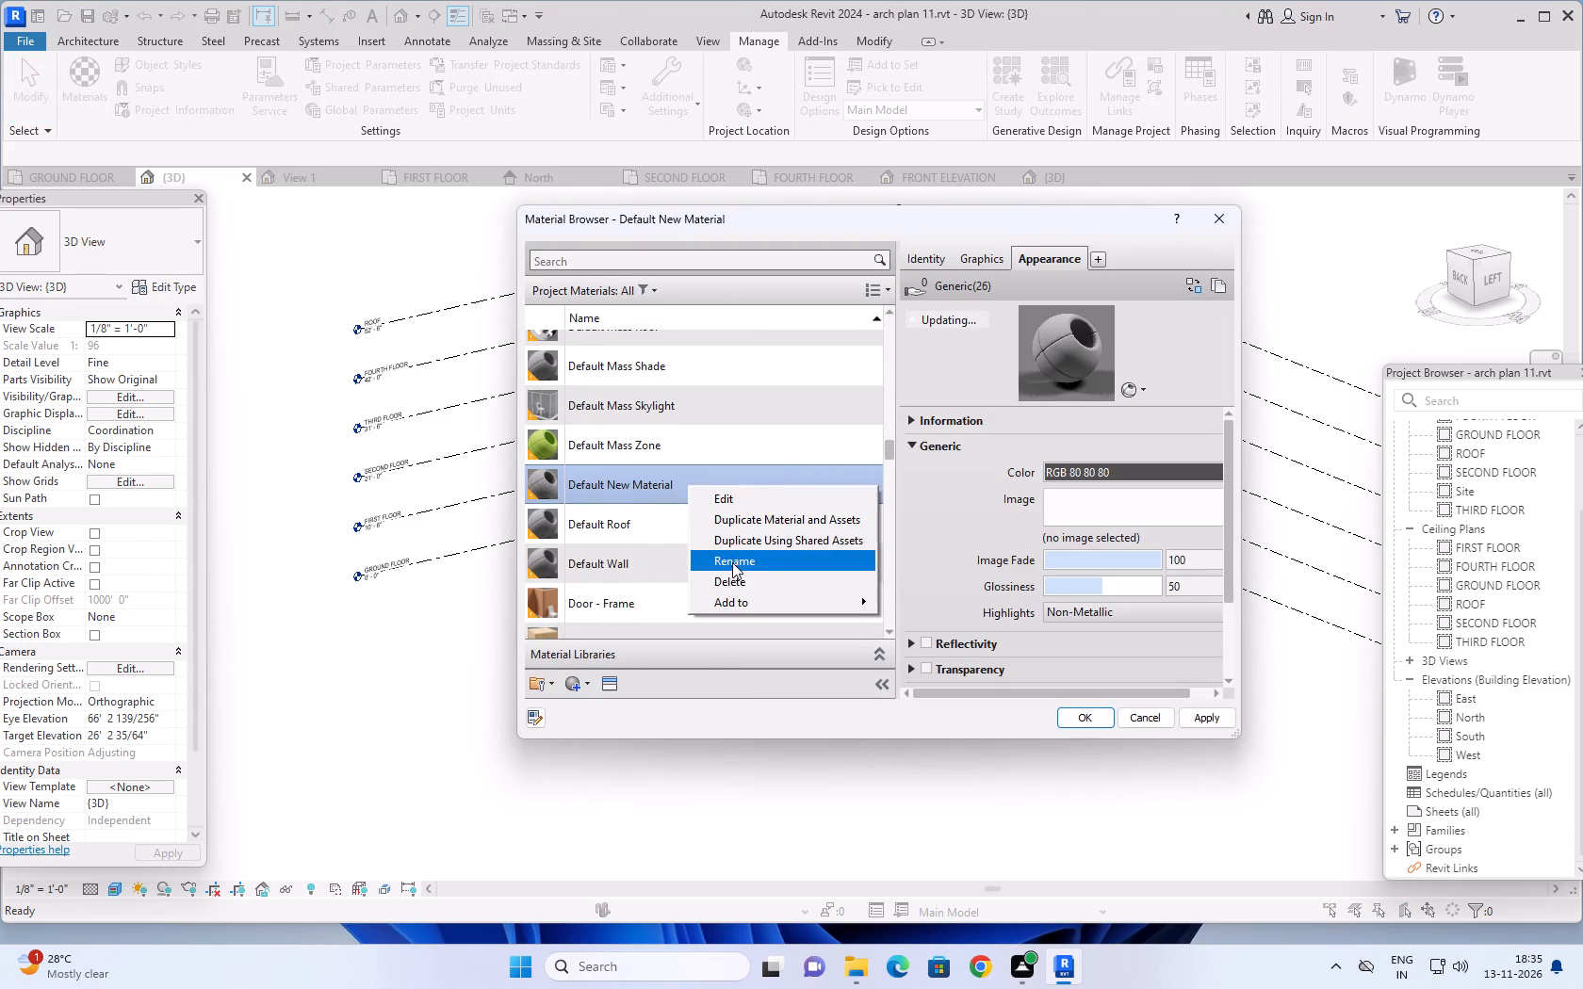
{"action": "left_click", "coordinate": [734, 563]}
{"action": "type", "text": "WALL 4"}
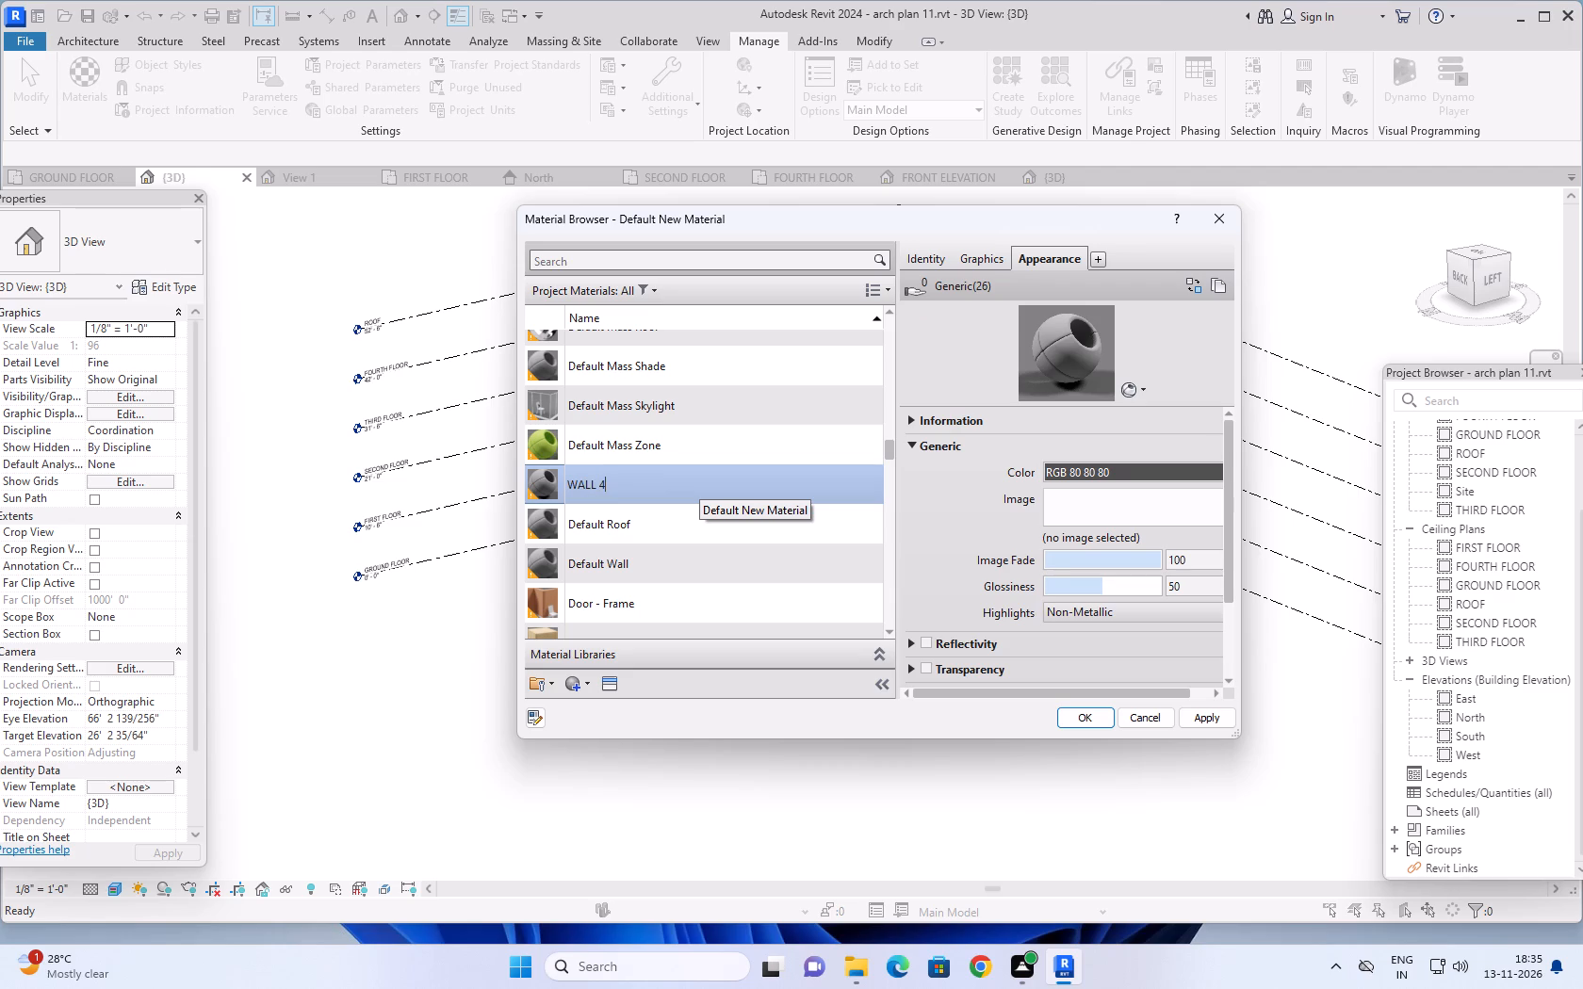
Make WALL 4 use its render appearance for shading and apply the appearance colour RGB 32 32 32.
{"action": "left_click", "coordinate": [969, 253]}
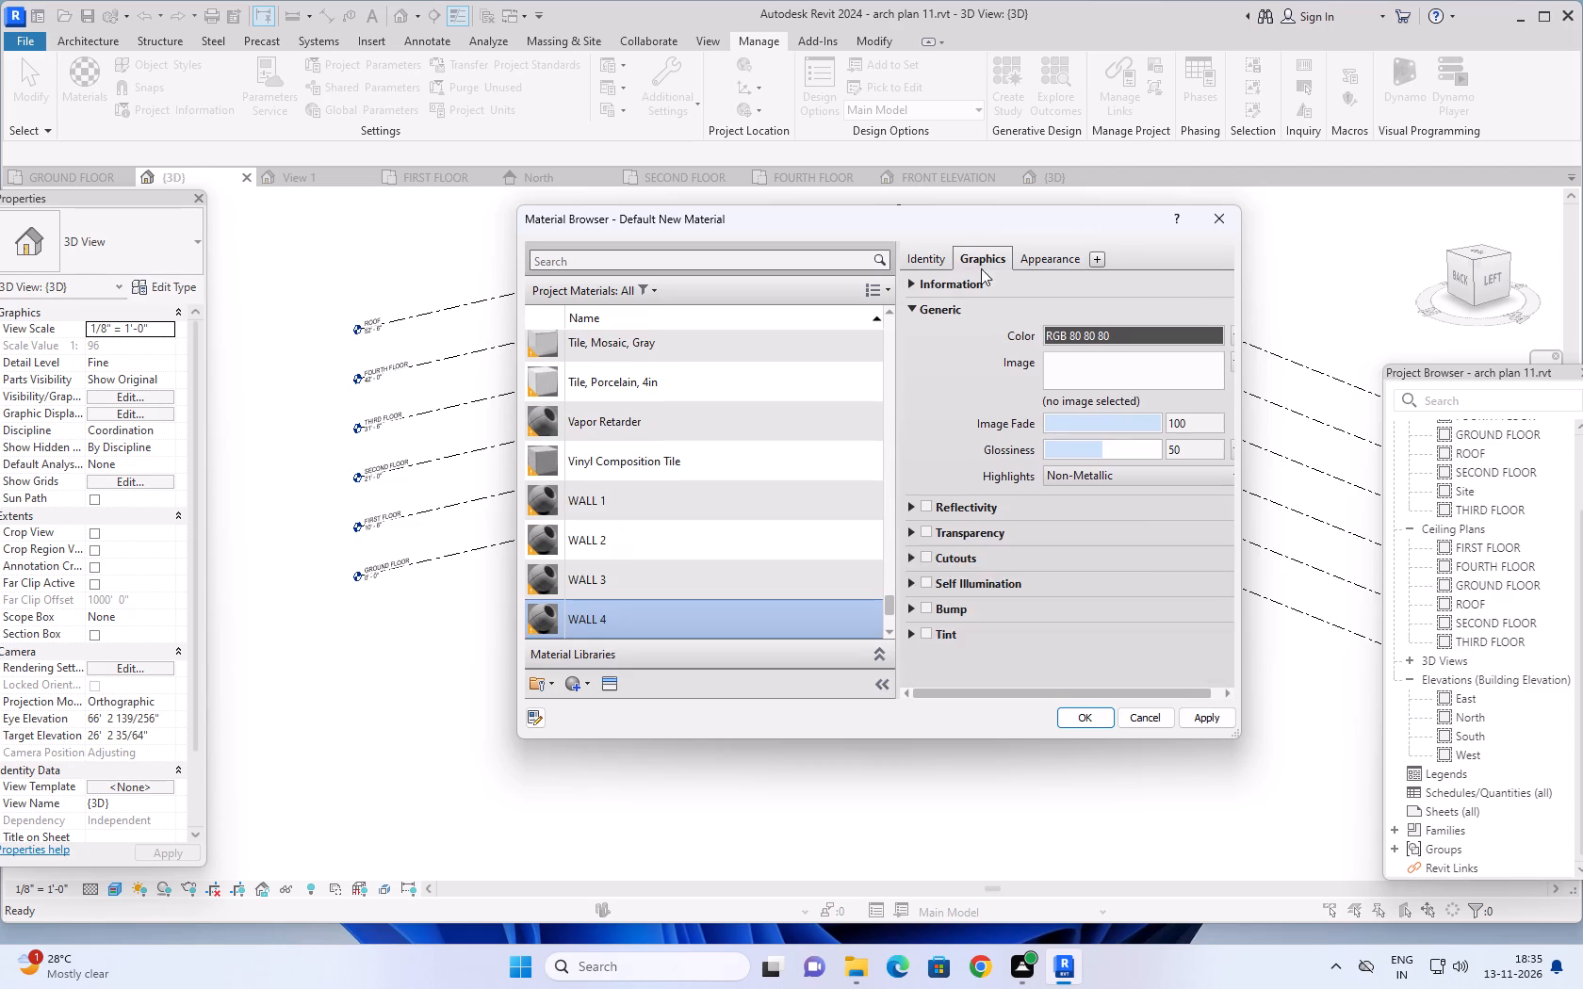
{"action": "left_click", "coordinate": [1039, 305]}
{"action": "left_click", "coordinate": [1038, 253]}
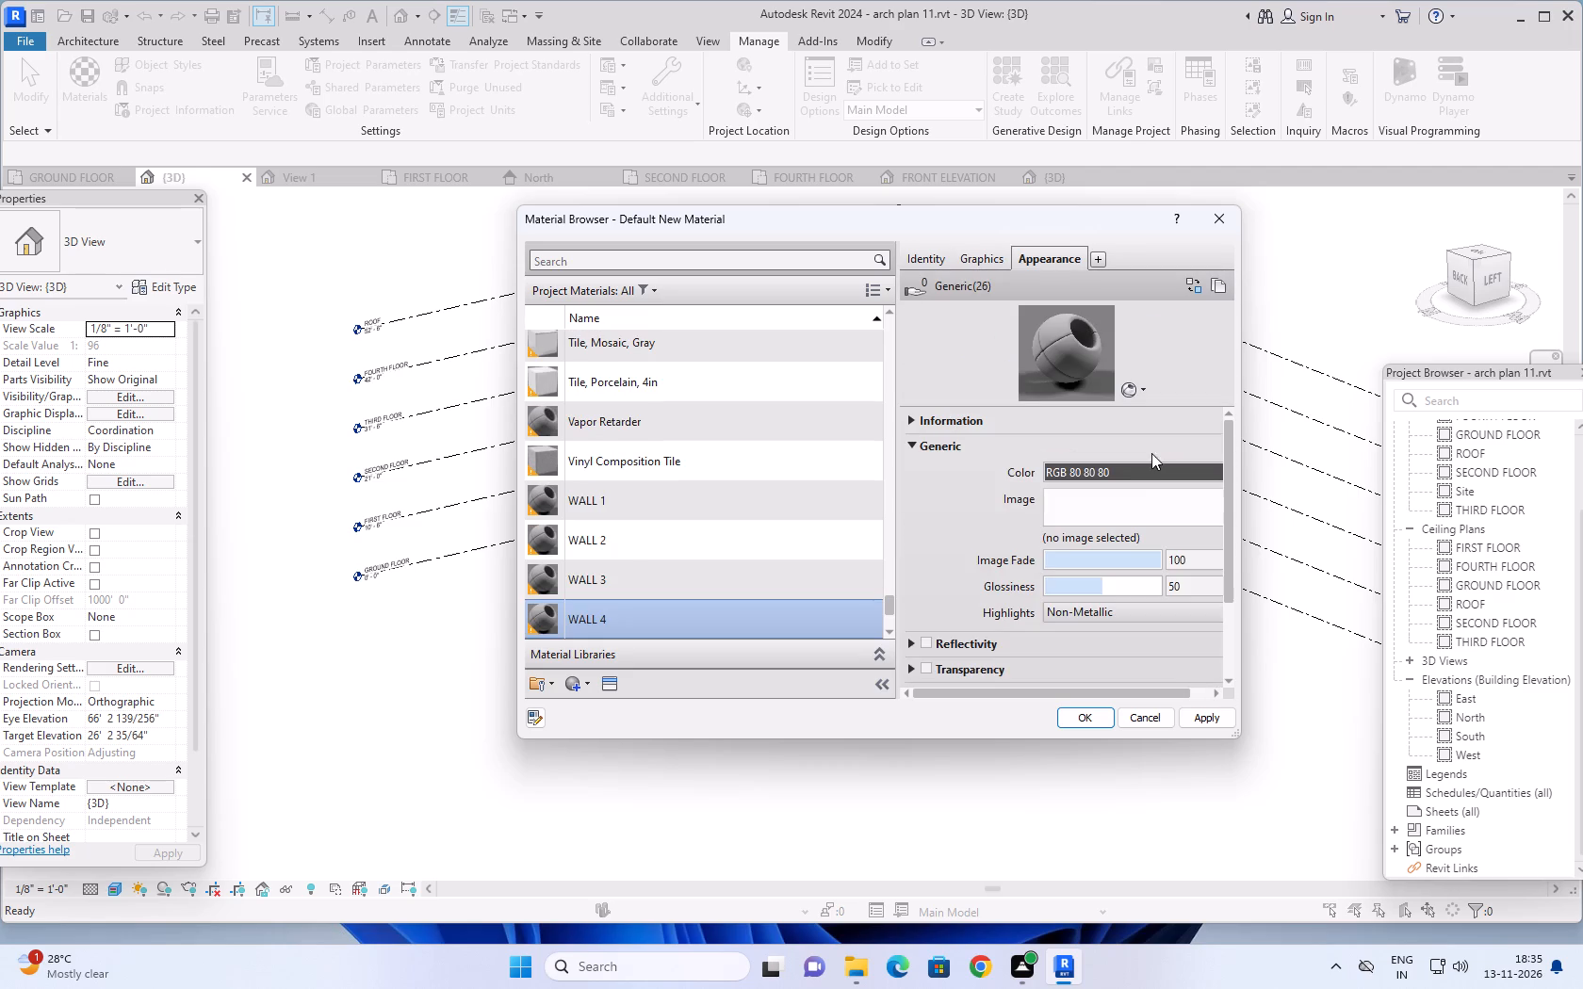
{"action": "left_click", "coordinate": [1143, 466]}
{"action": "left_click_drag", "start_coordinate": [1083, 527], "coordinate": [1063, 527]}
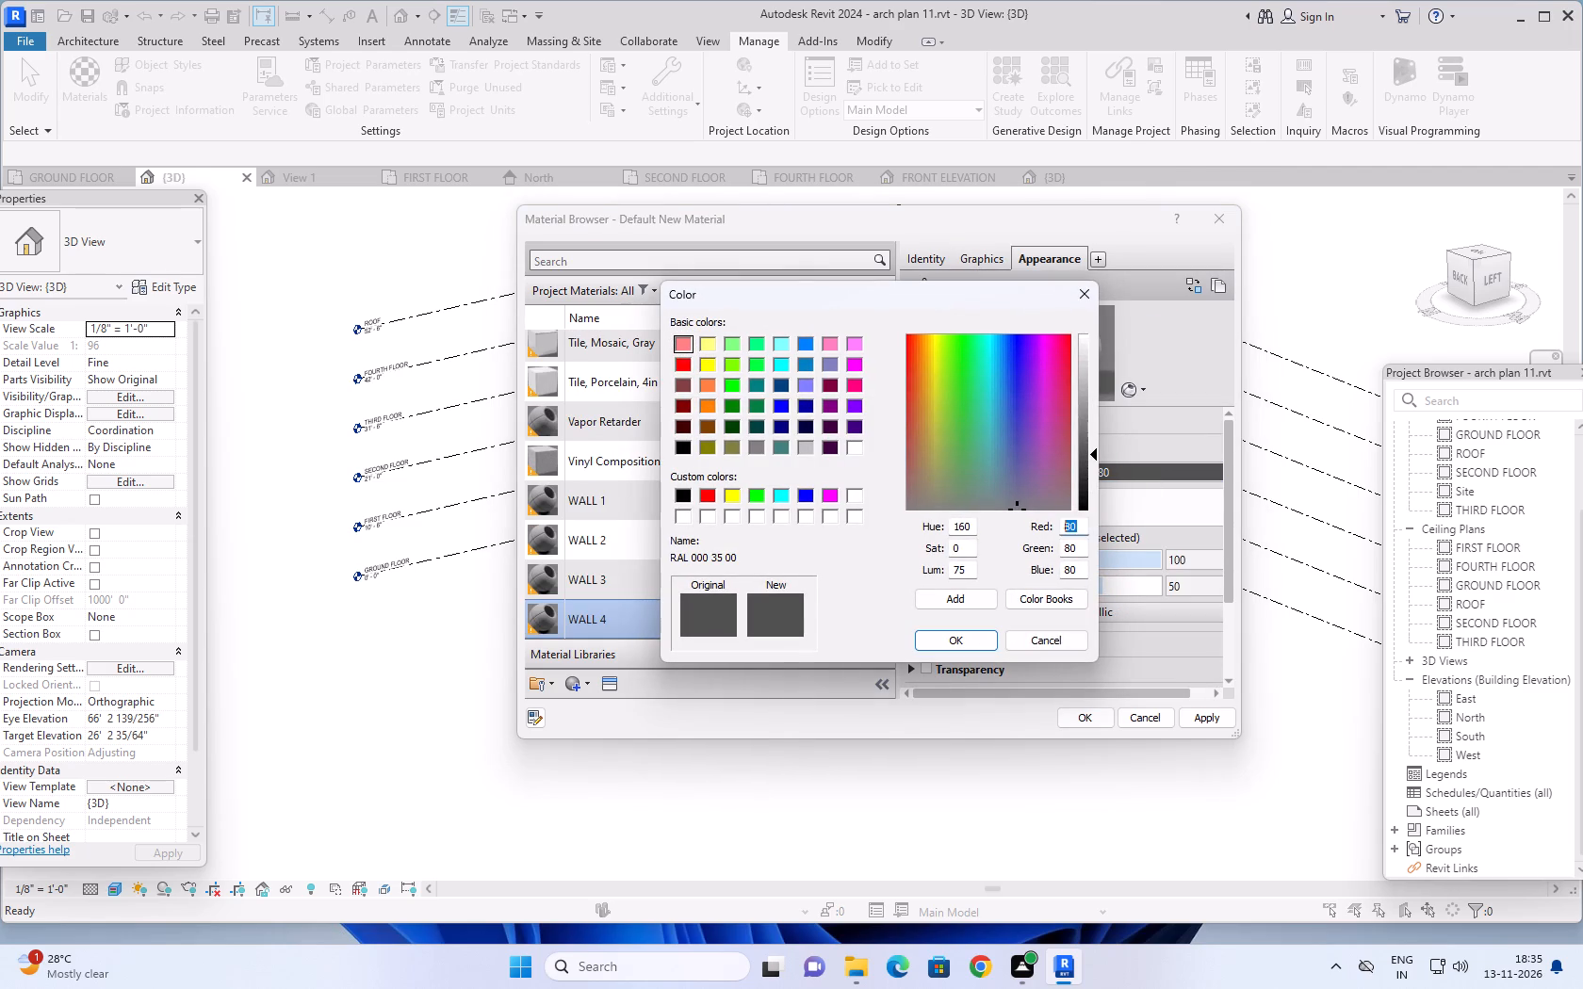
{"action": "left_click_drag", "start_coordinate": [1063, 527], "coordinate": [1055, 528]}
{"action": "type", "text": "32"}
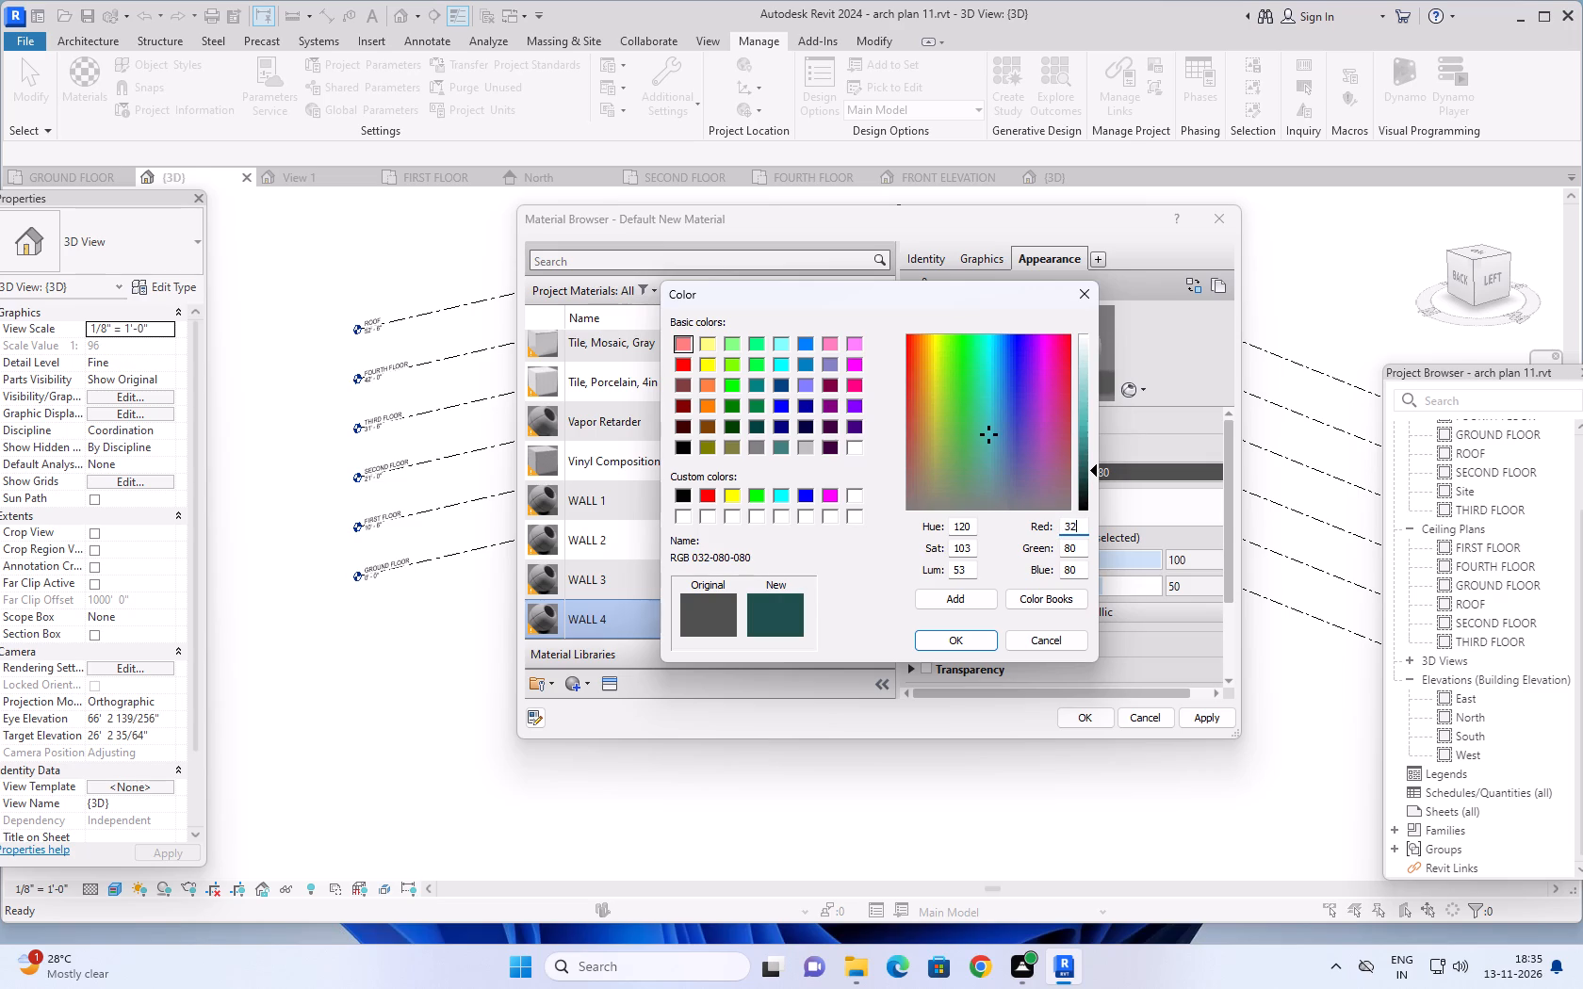
{"action": "left_click_drag", "start_coordinate": [1078, 548], "coordinate": [1053, 549]}
{"action": "type", "text": "32"}
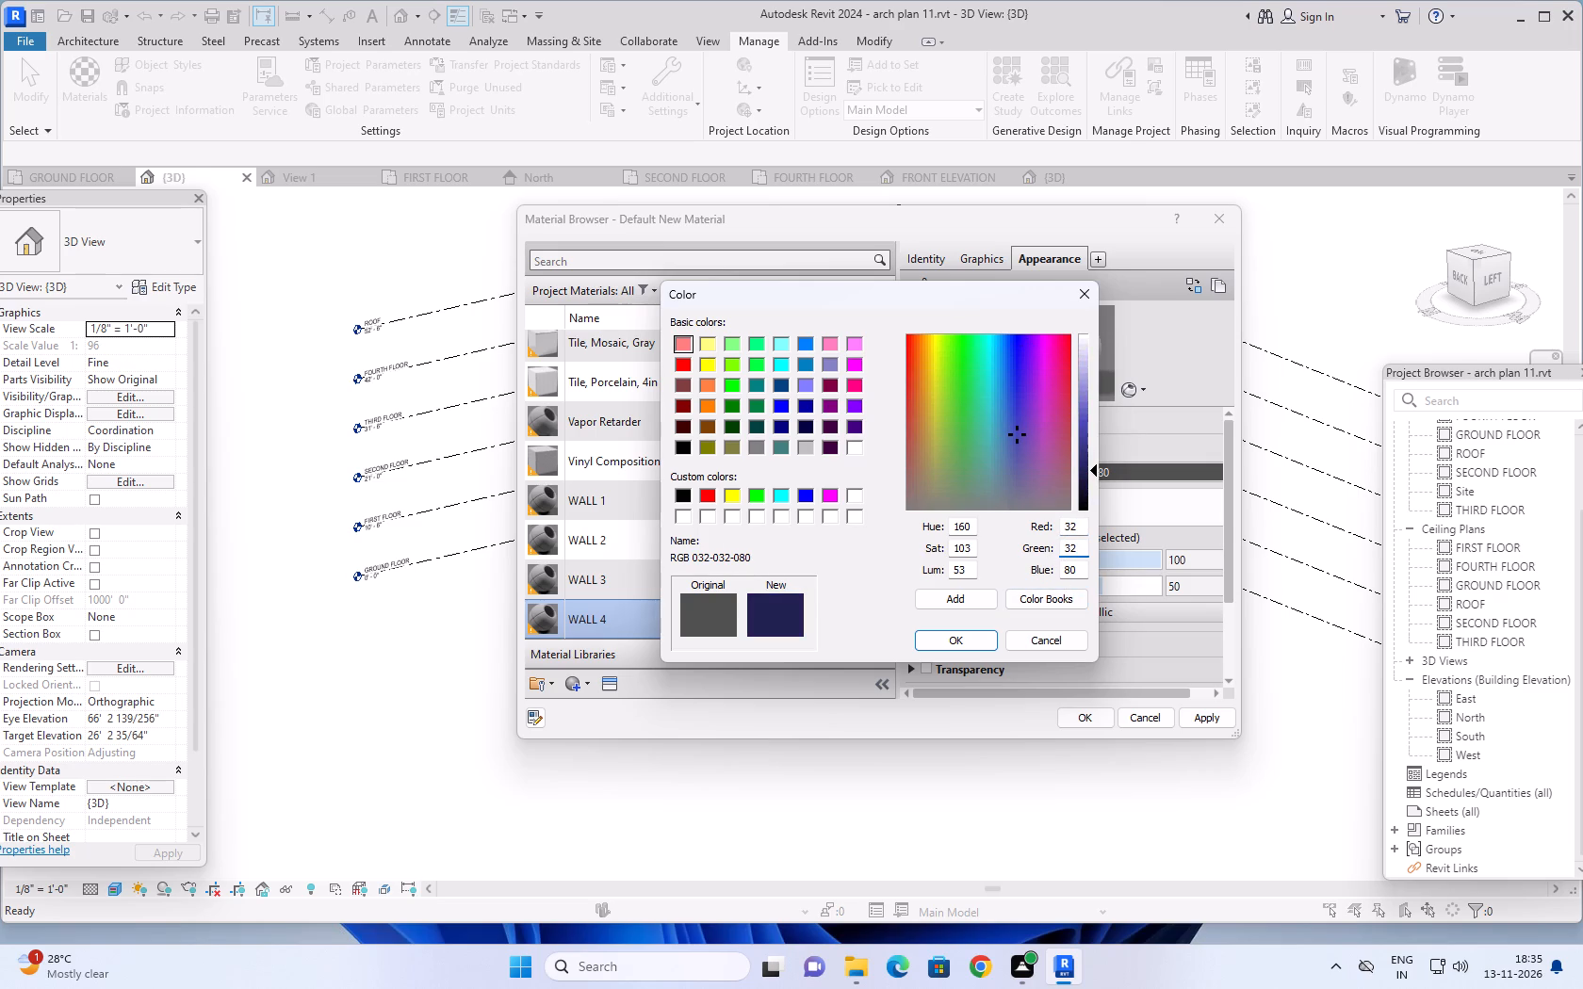
{"action": "left_click_drag", "start_coordinate": [1074, 570], "coordinate": [1053, 574]}
{"action": "type", "text": "32"}
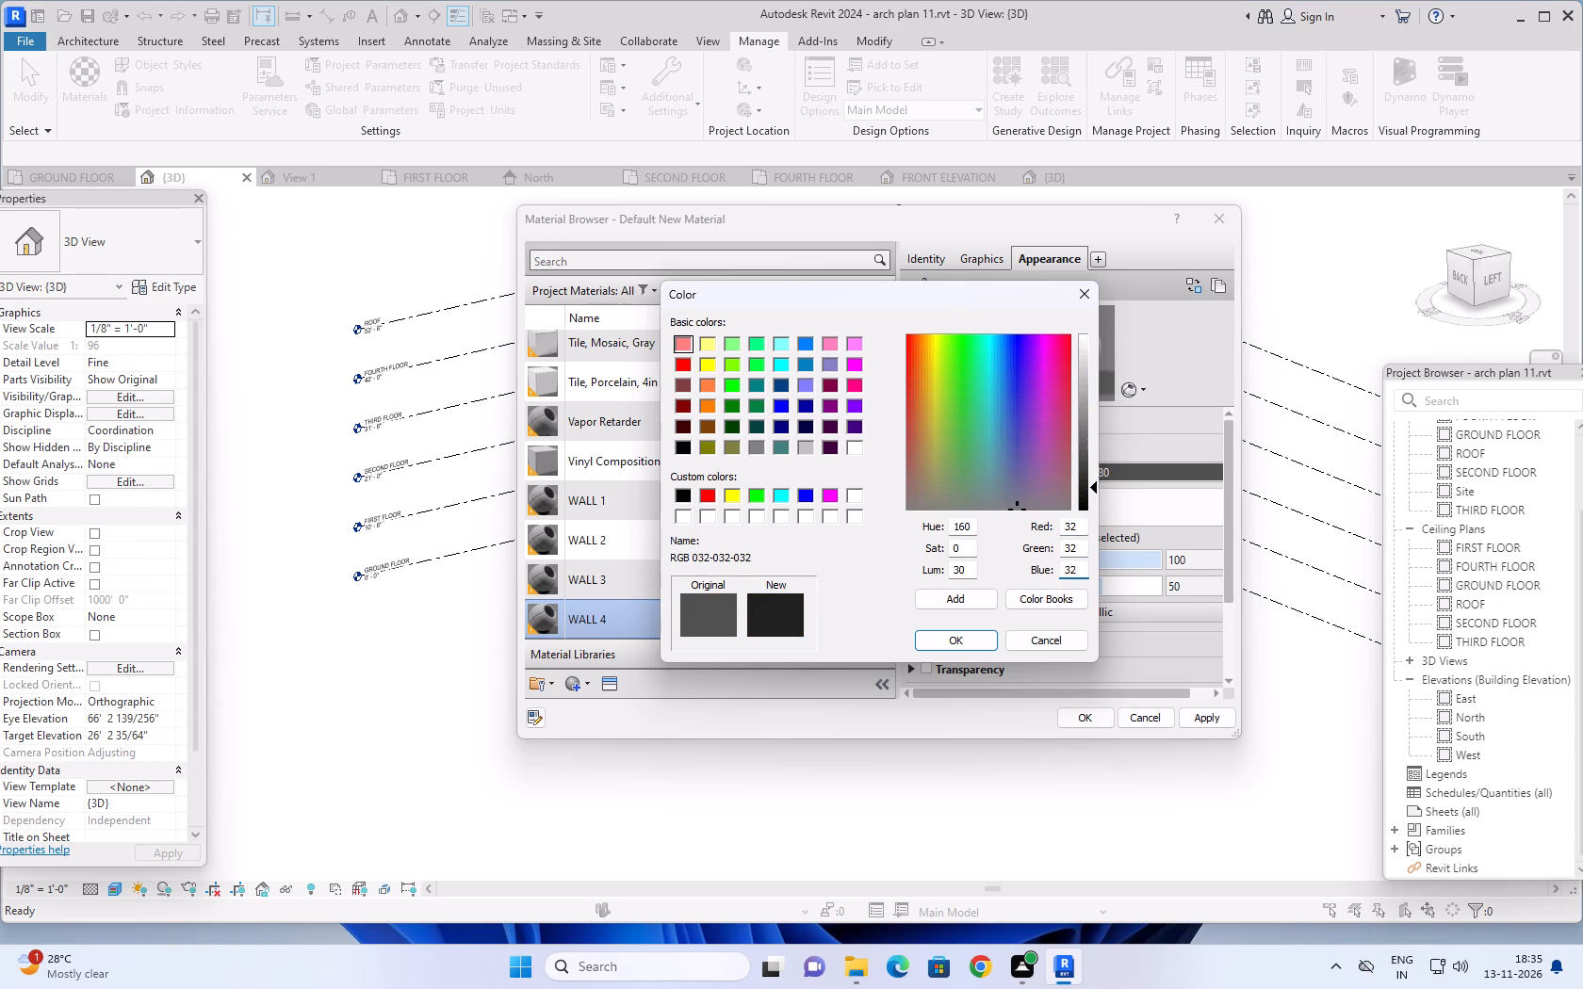
{"action": "left_click", "coordinate": [970, 639]}
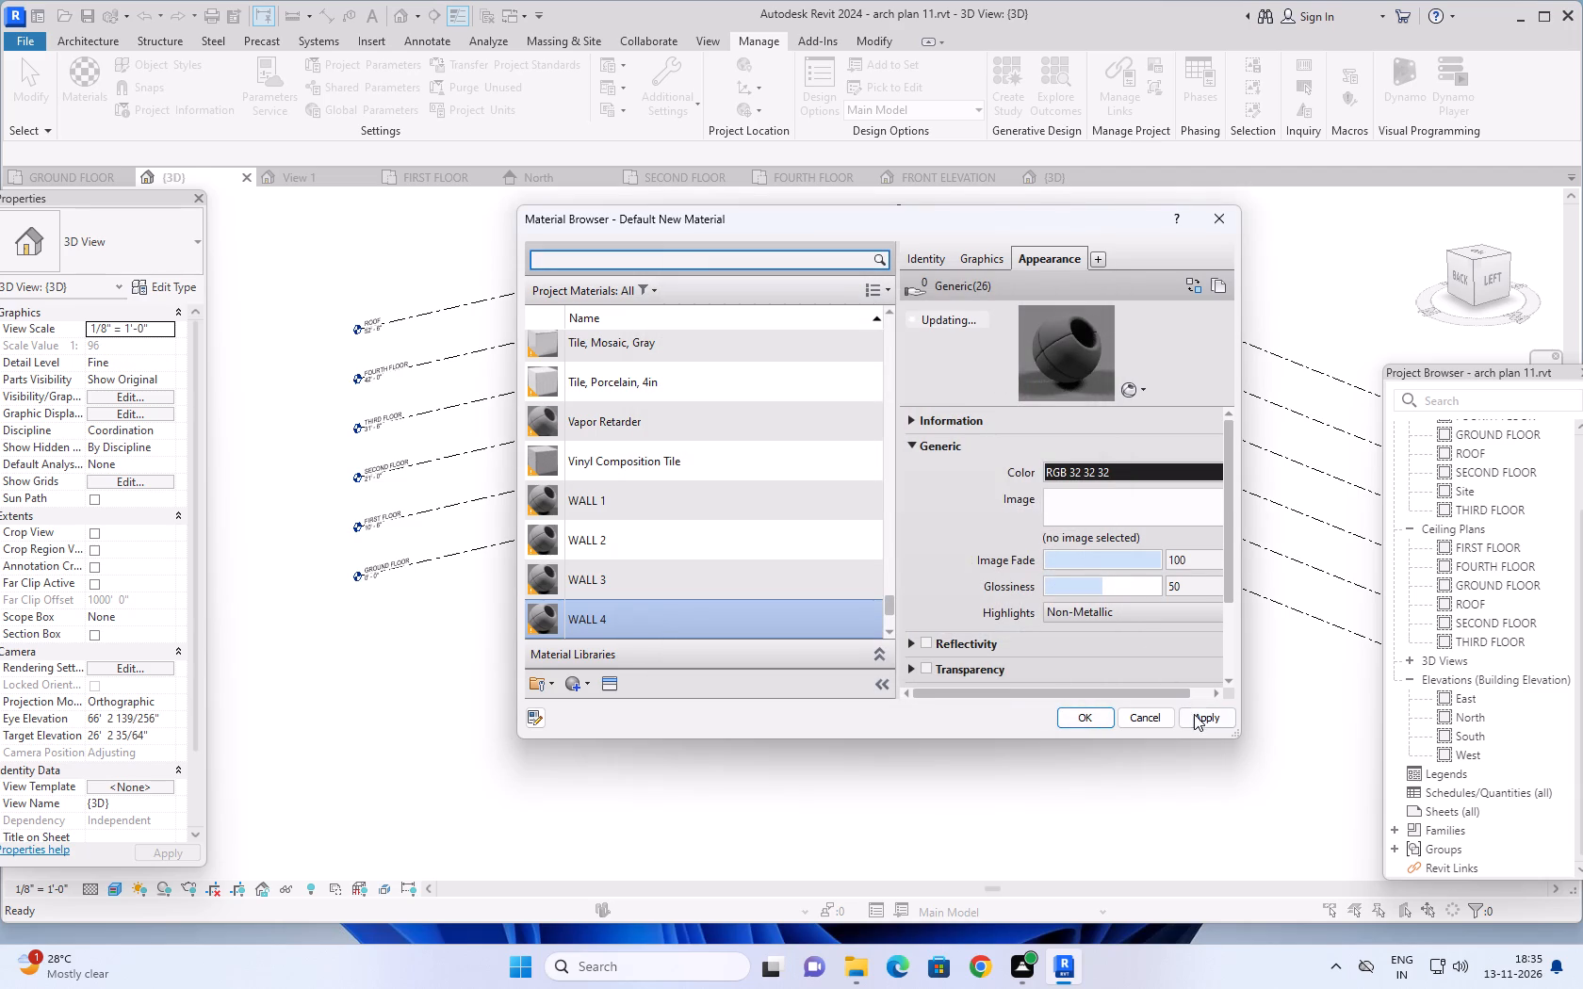
{"action": "left_click", "coordinate": [1198, 715]}
{"action": "left_click", "coordinate": [1083, 716]}
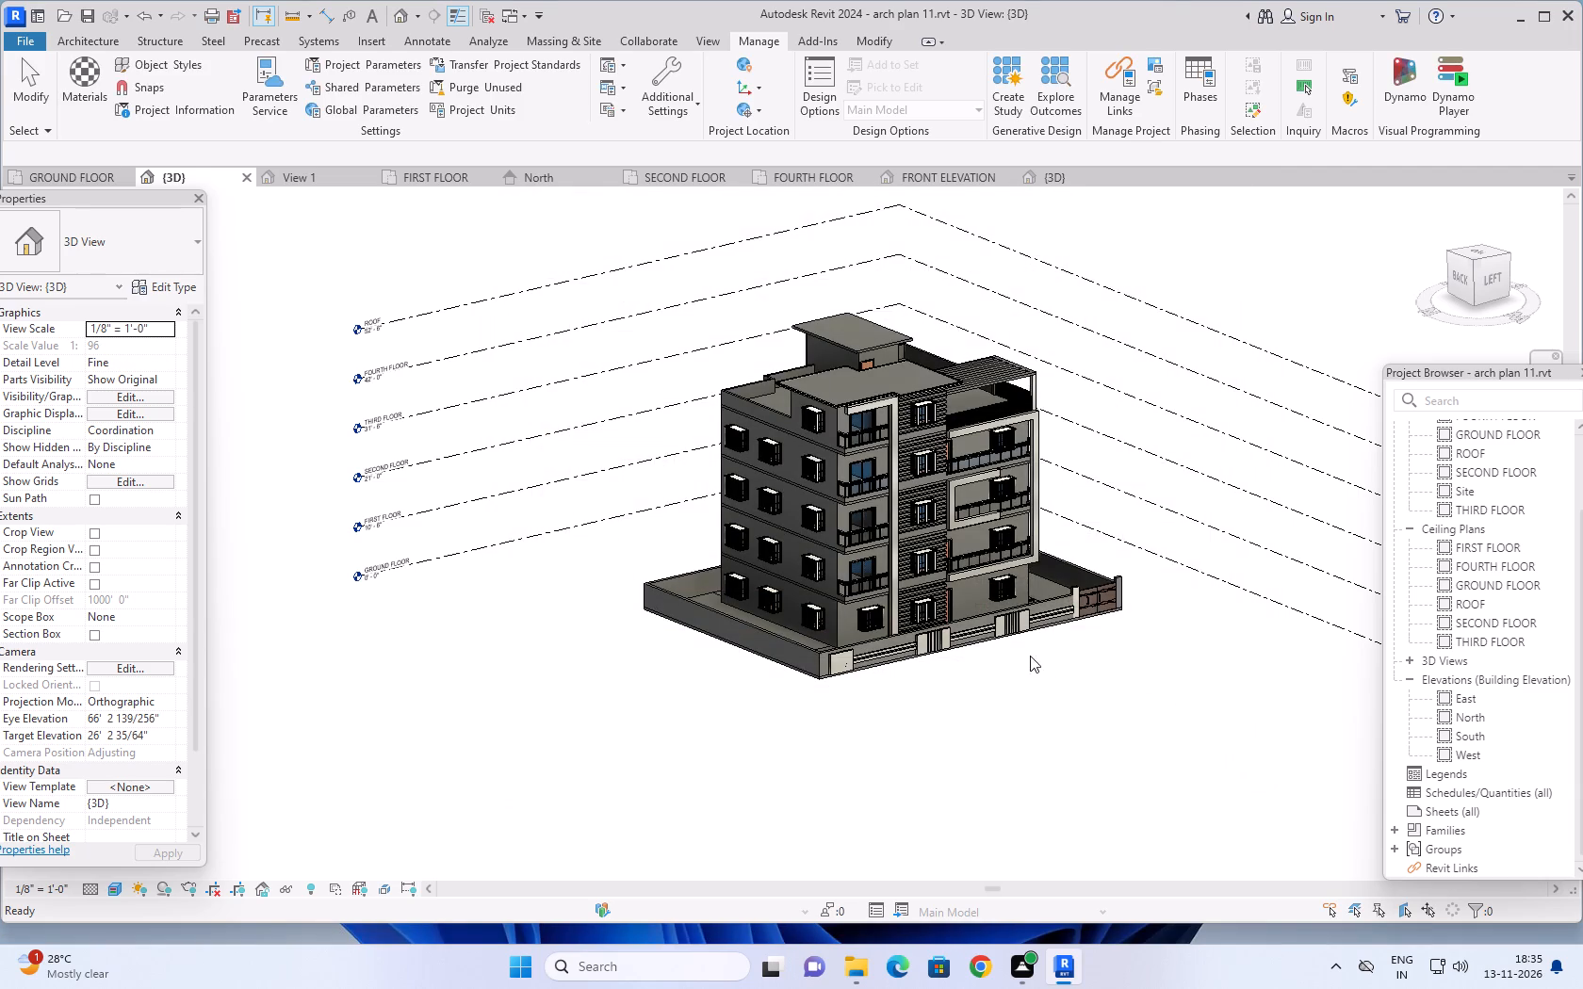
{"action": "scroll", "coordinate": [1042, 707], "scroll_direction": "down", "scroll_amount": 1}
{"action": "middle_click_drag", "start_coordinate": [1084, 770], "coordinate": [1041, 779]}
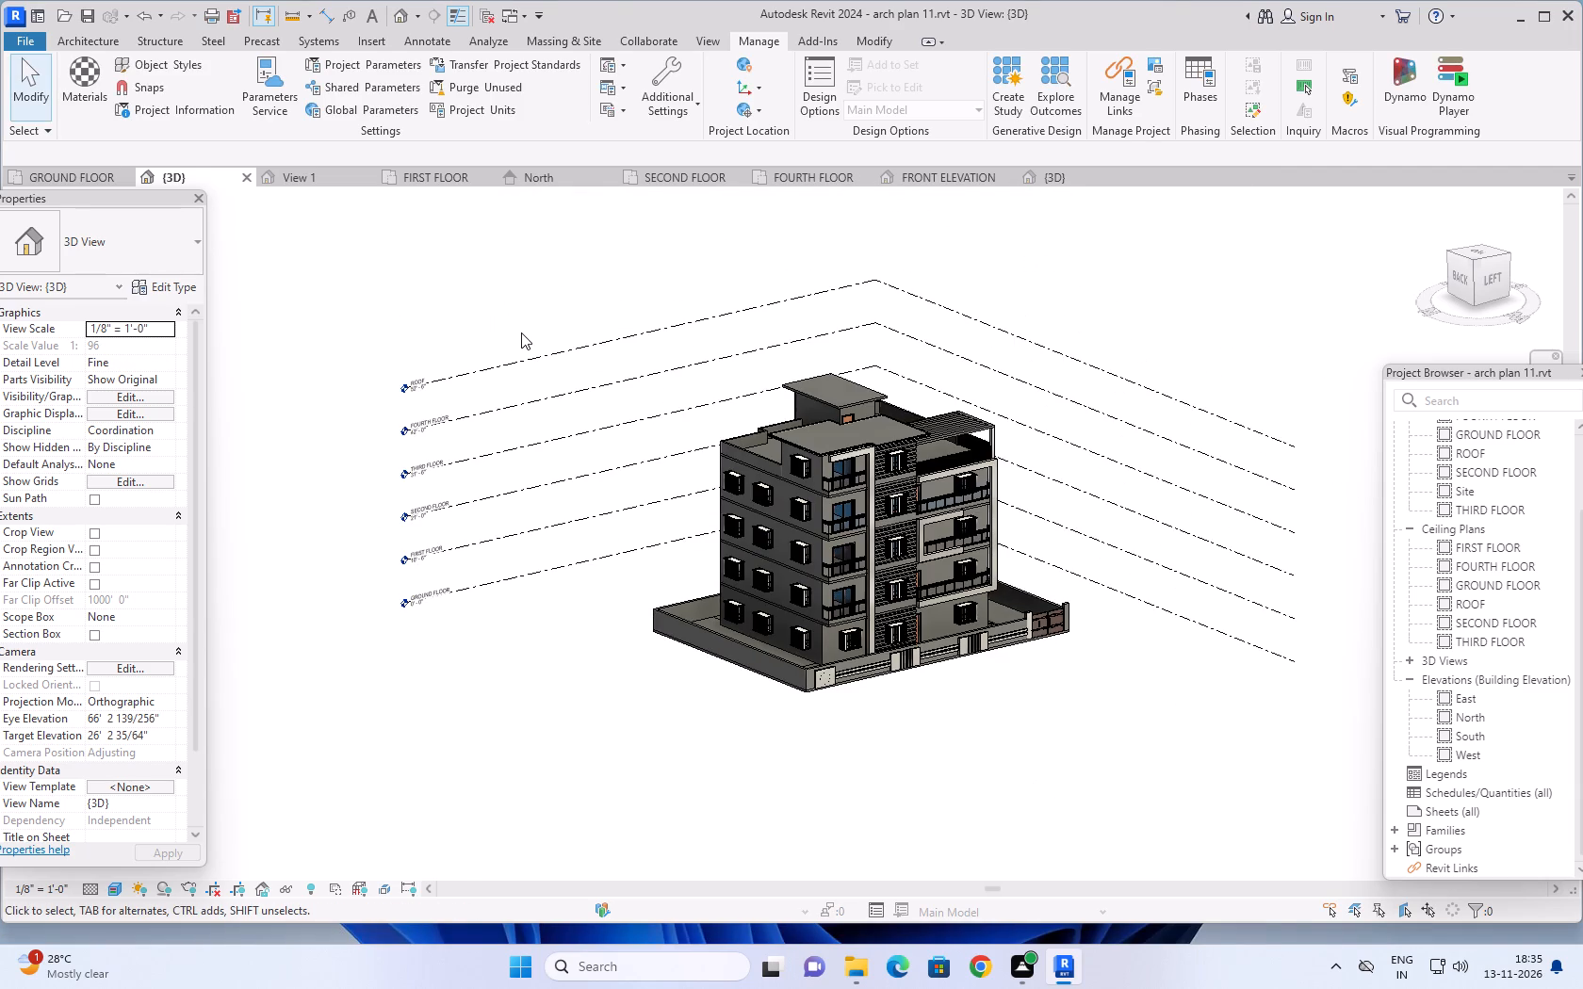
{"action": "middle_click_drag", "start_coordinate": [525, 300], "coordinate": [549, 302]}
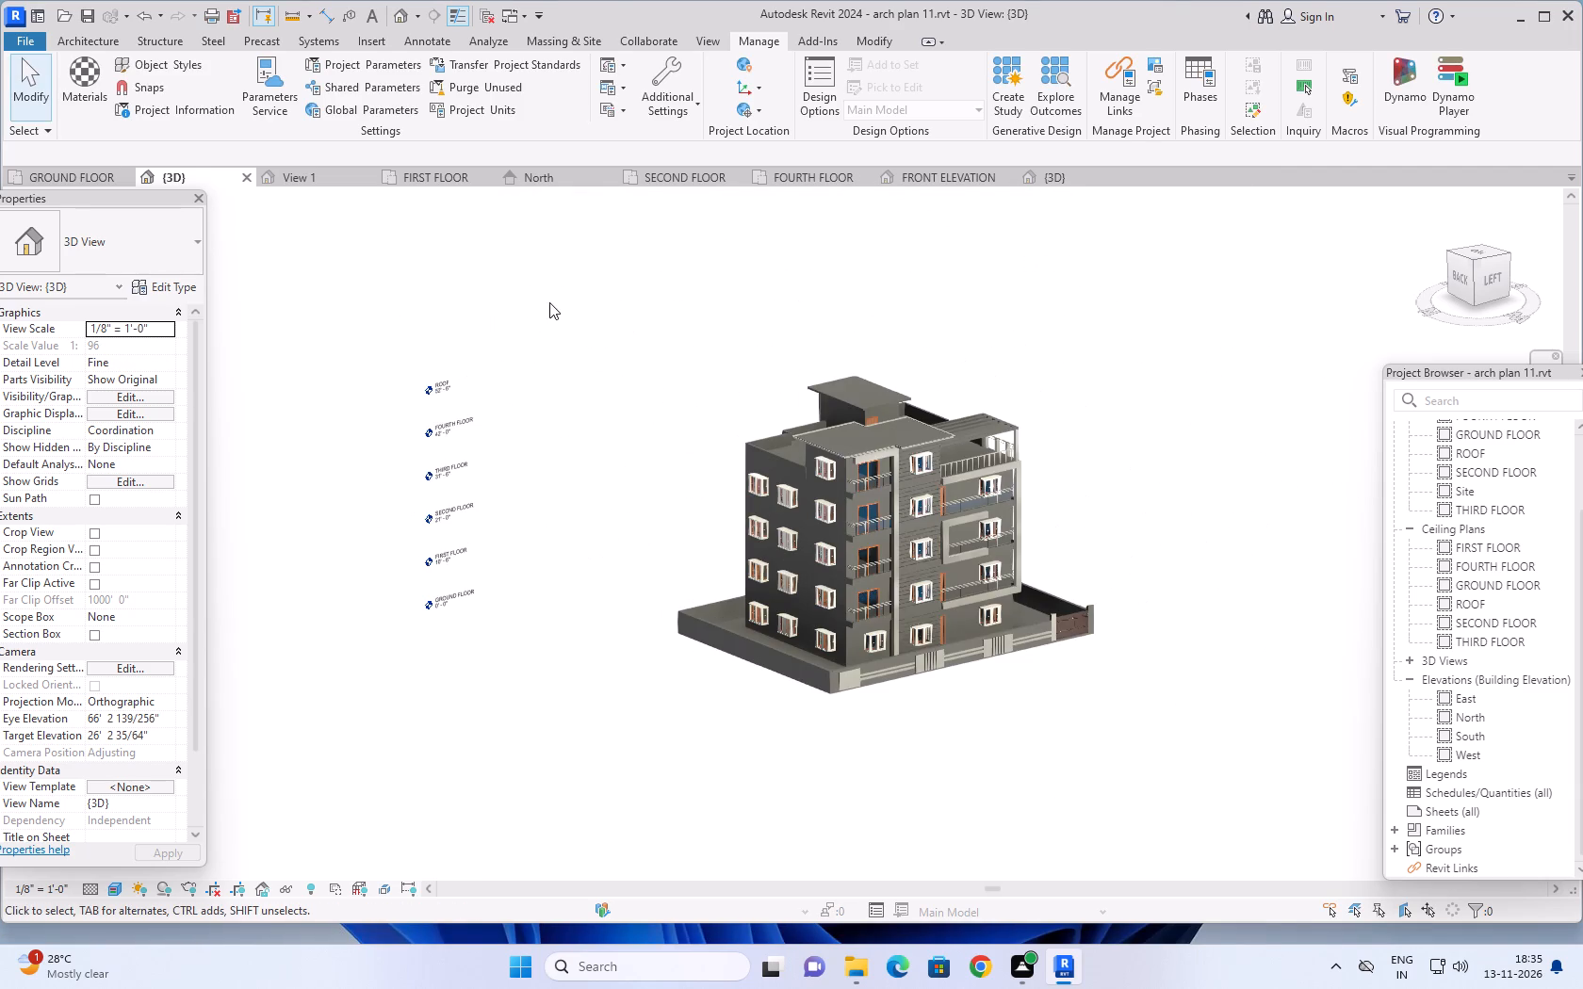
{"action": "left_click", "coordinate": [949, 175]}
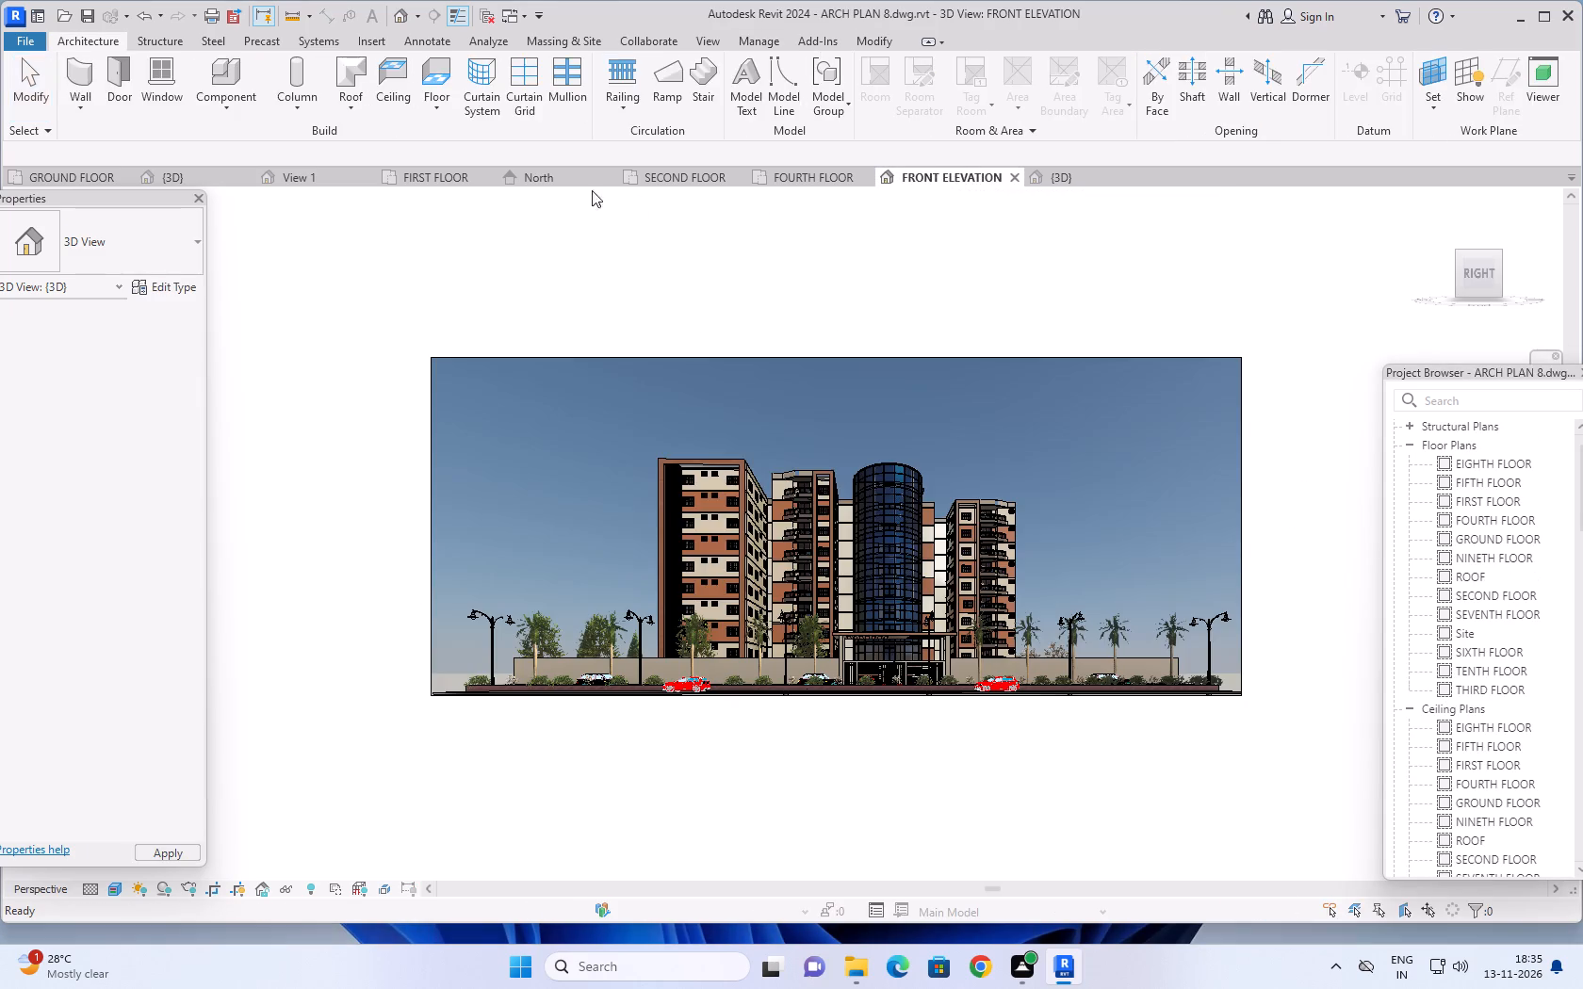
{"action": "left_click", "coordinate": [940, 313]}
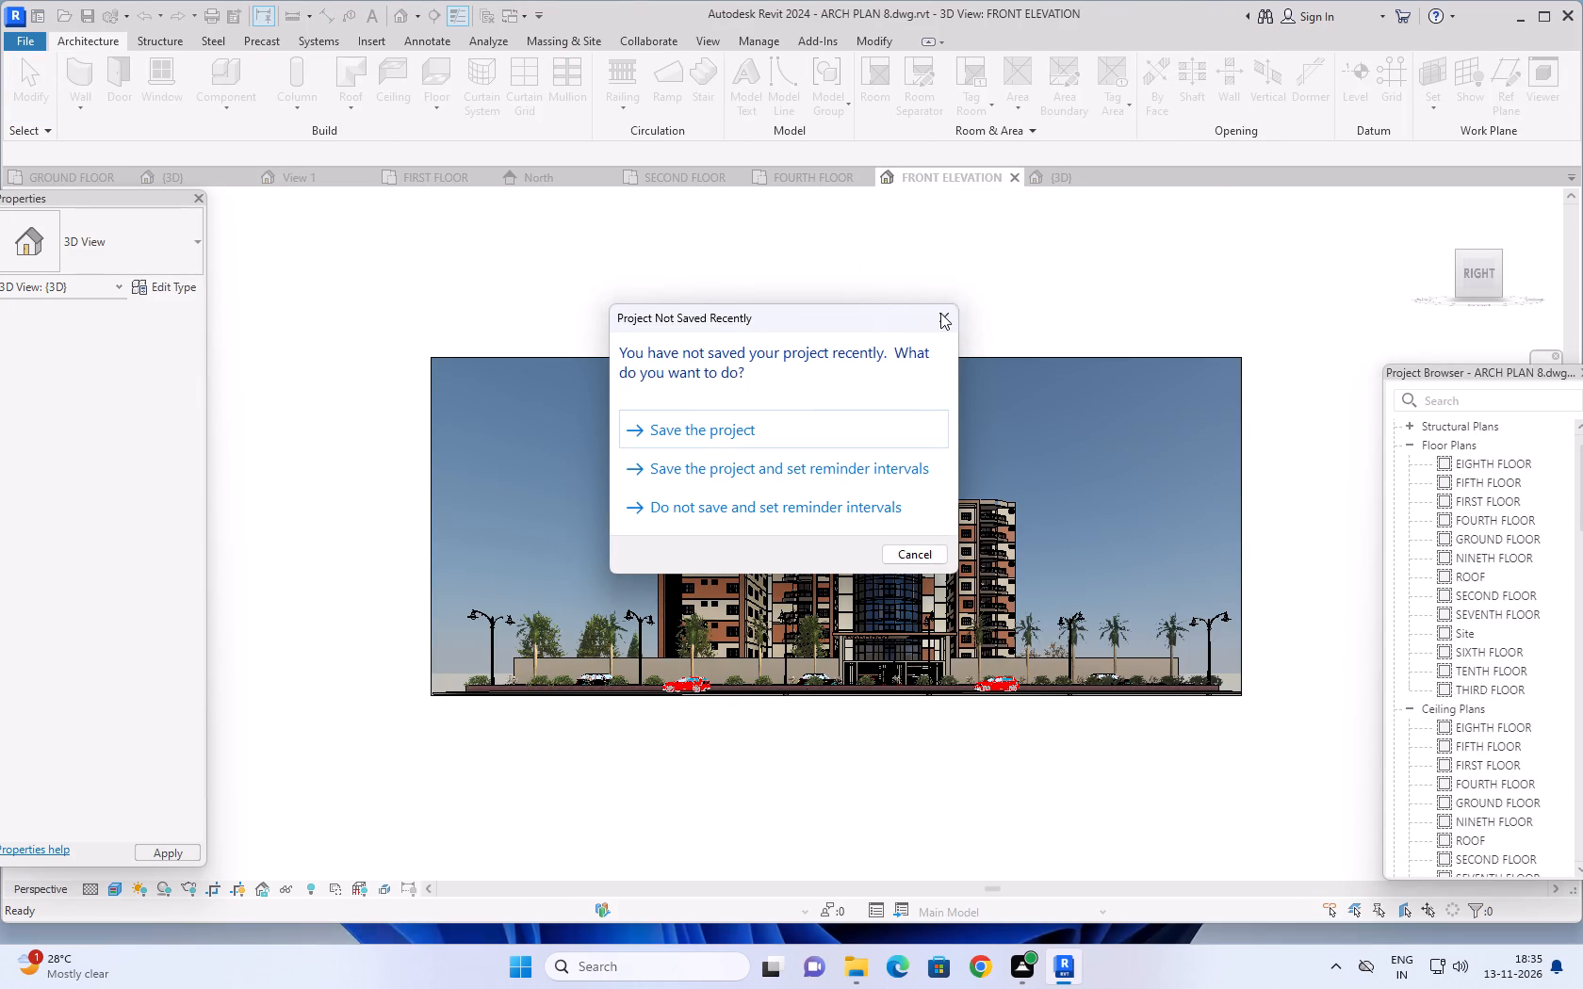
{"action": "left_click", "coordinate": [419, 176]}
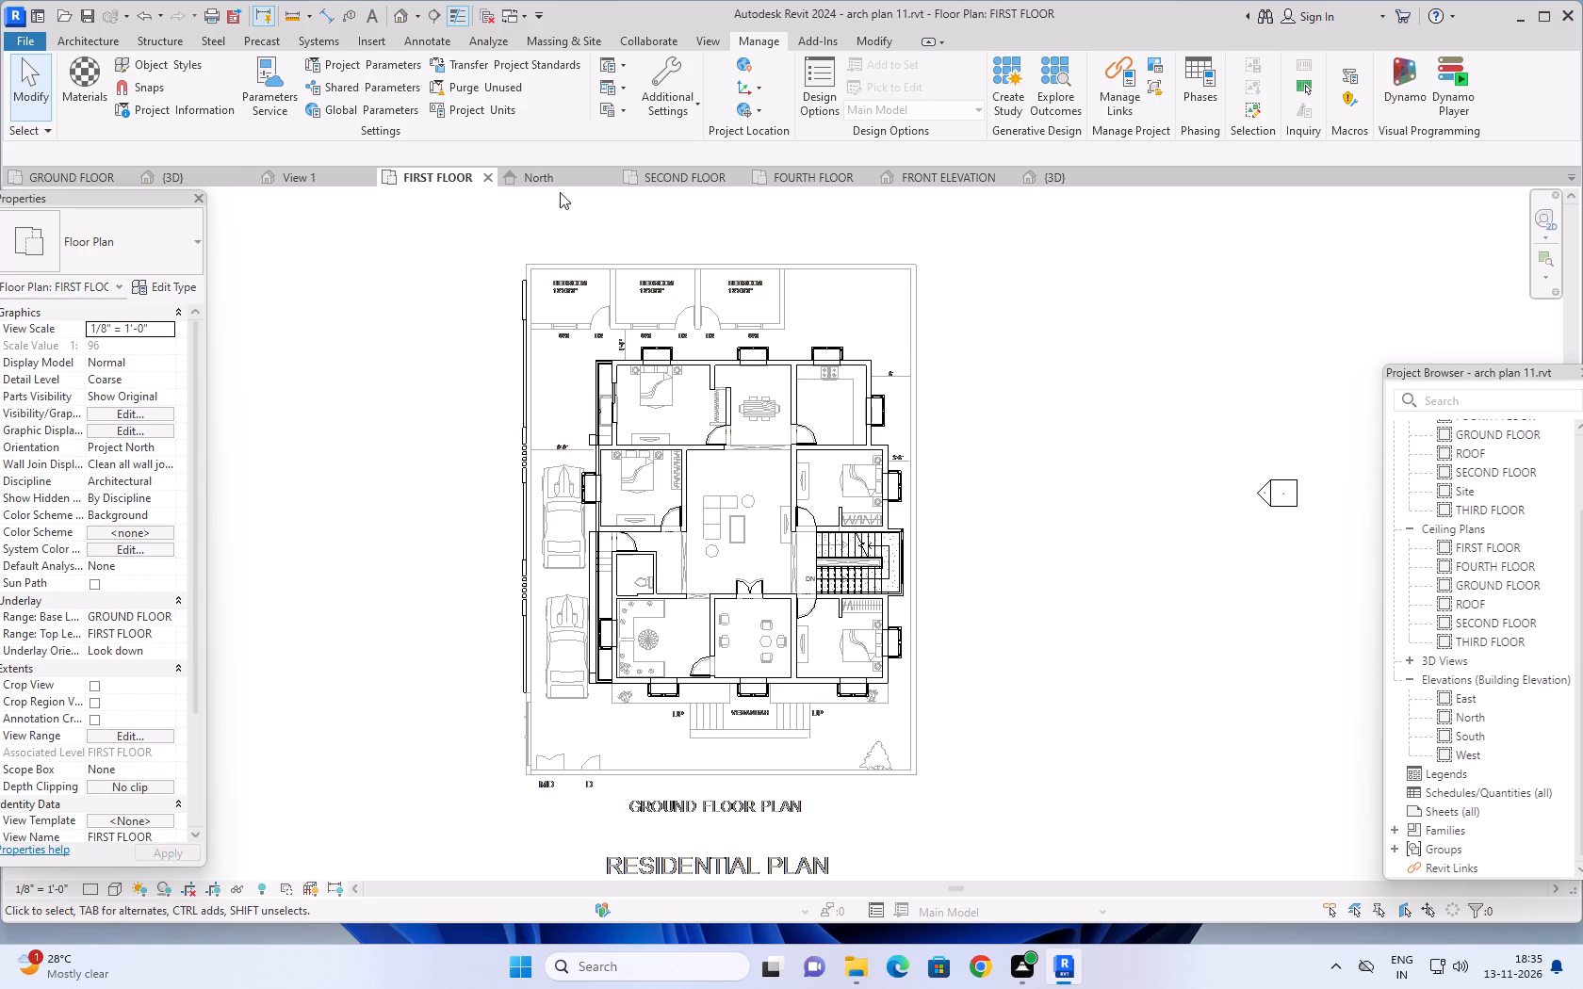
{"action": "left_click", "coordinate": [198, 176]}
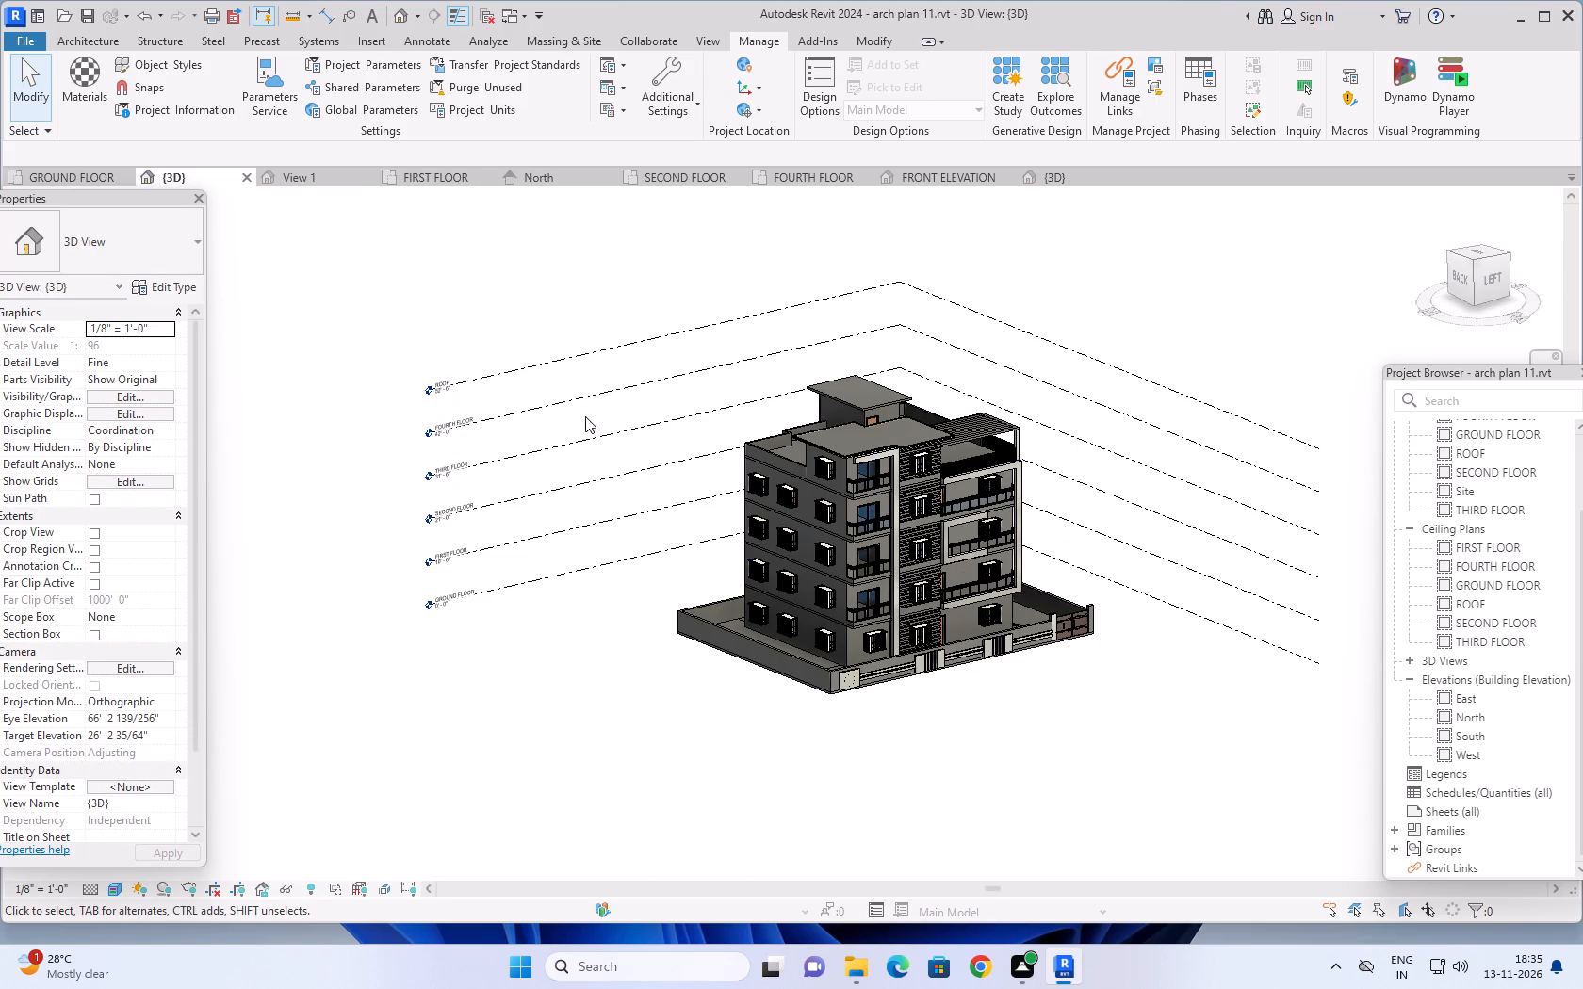
Assign the WALL 1 material to the structure layer of the 9" Basic Wall type.
{"action": "left_click", "coordinate": [85, 41]}
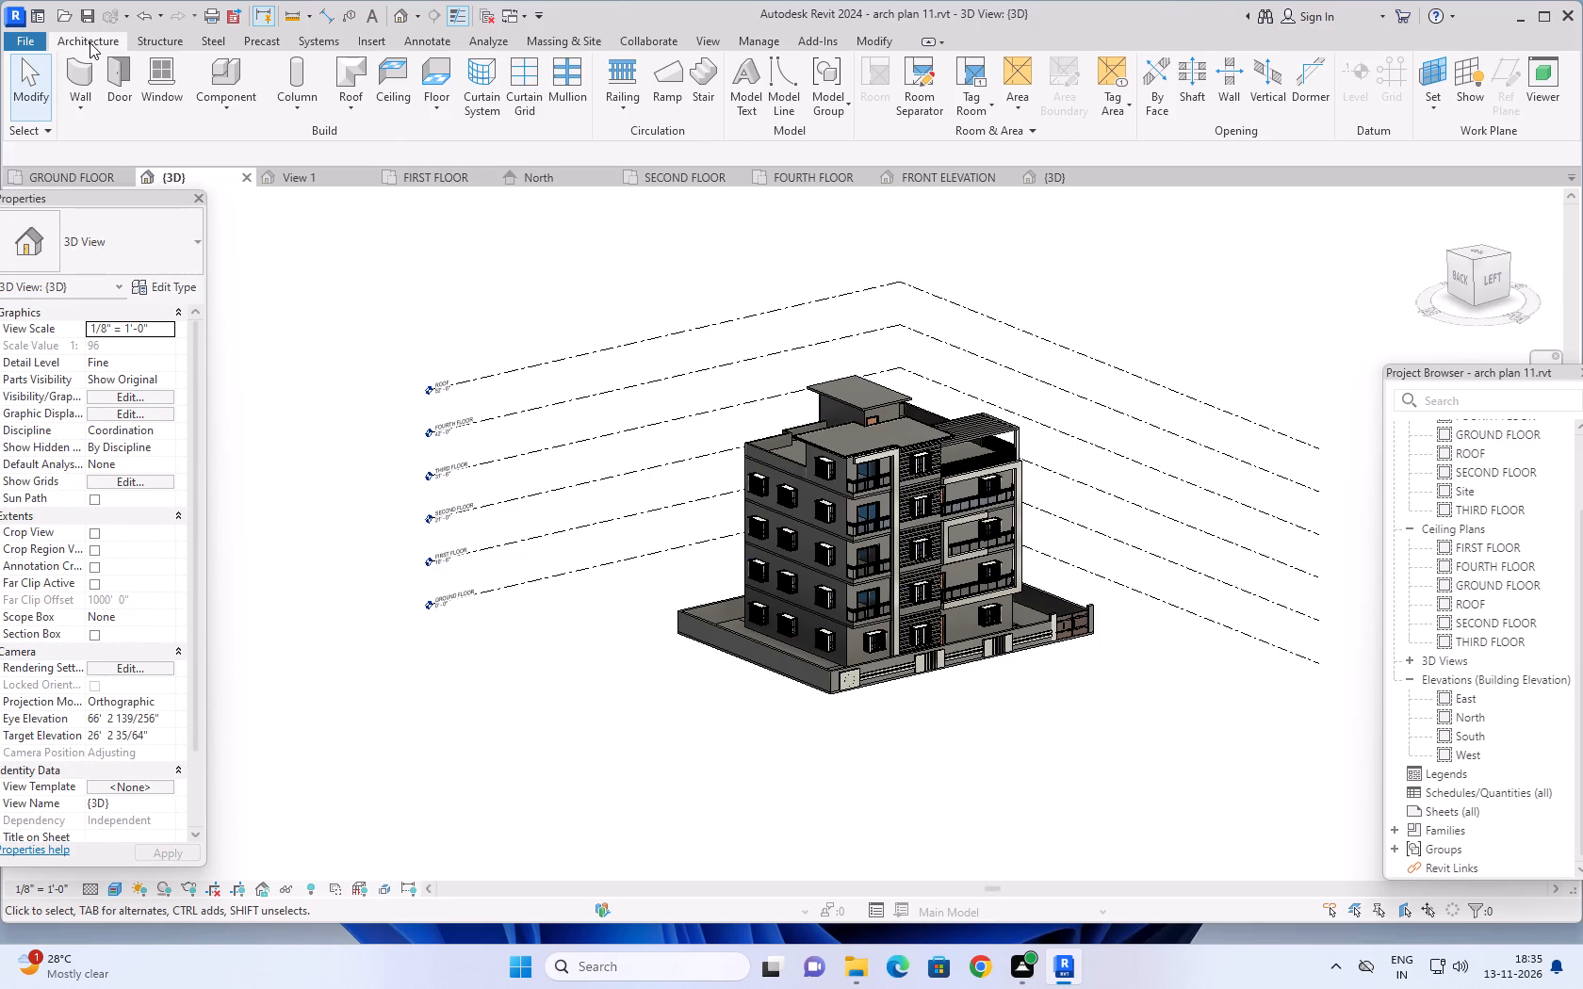
{"action": "left_click", "coordinate": [90, 70]}
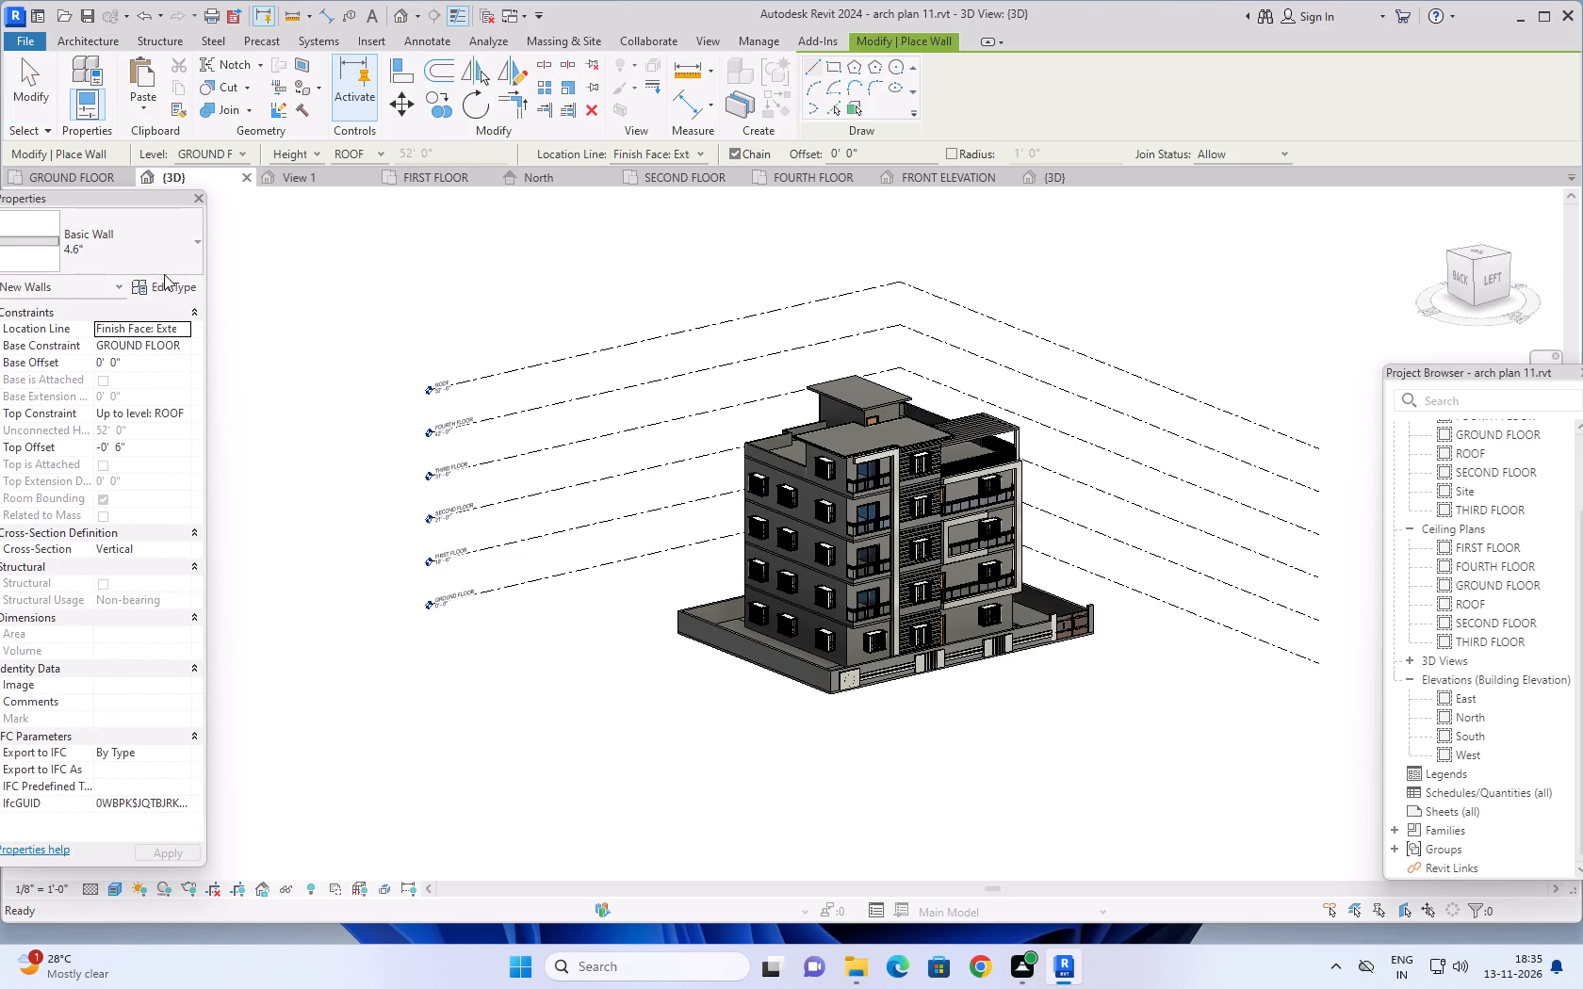
{"action": "left_click", "coordinate": [181, 252]}
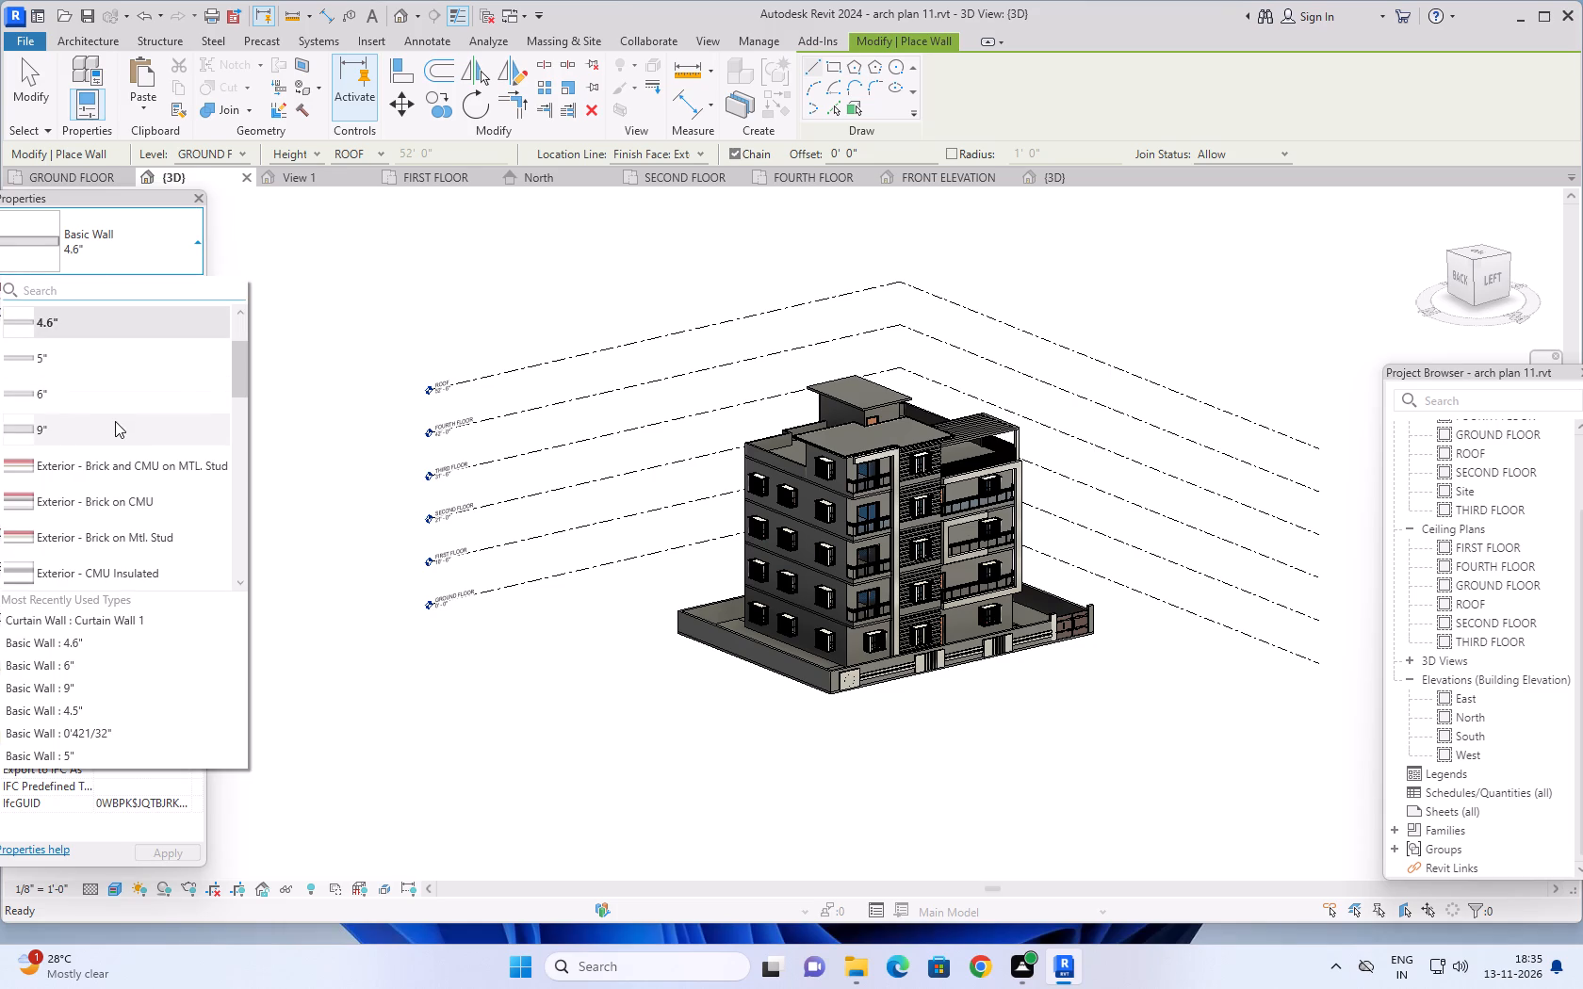
{"action": "left_click", "coordinate": [115, 421]}
{"action": "left_click", "coordinate": [165, 281]}
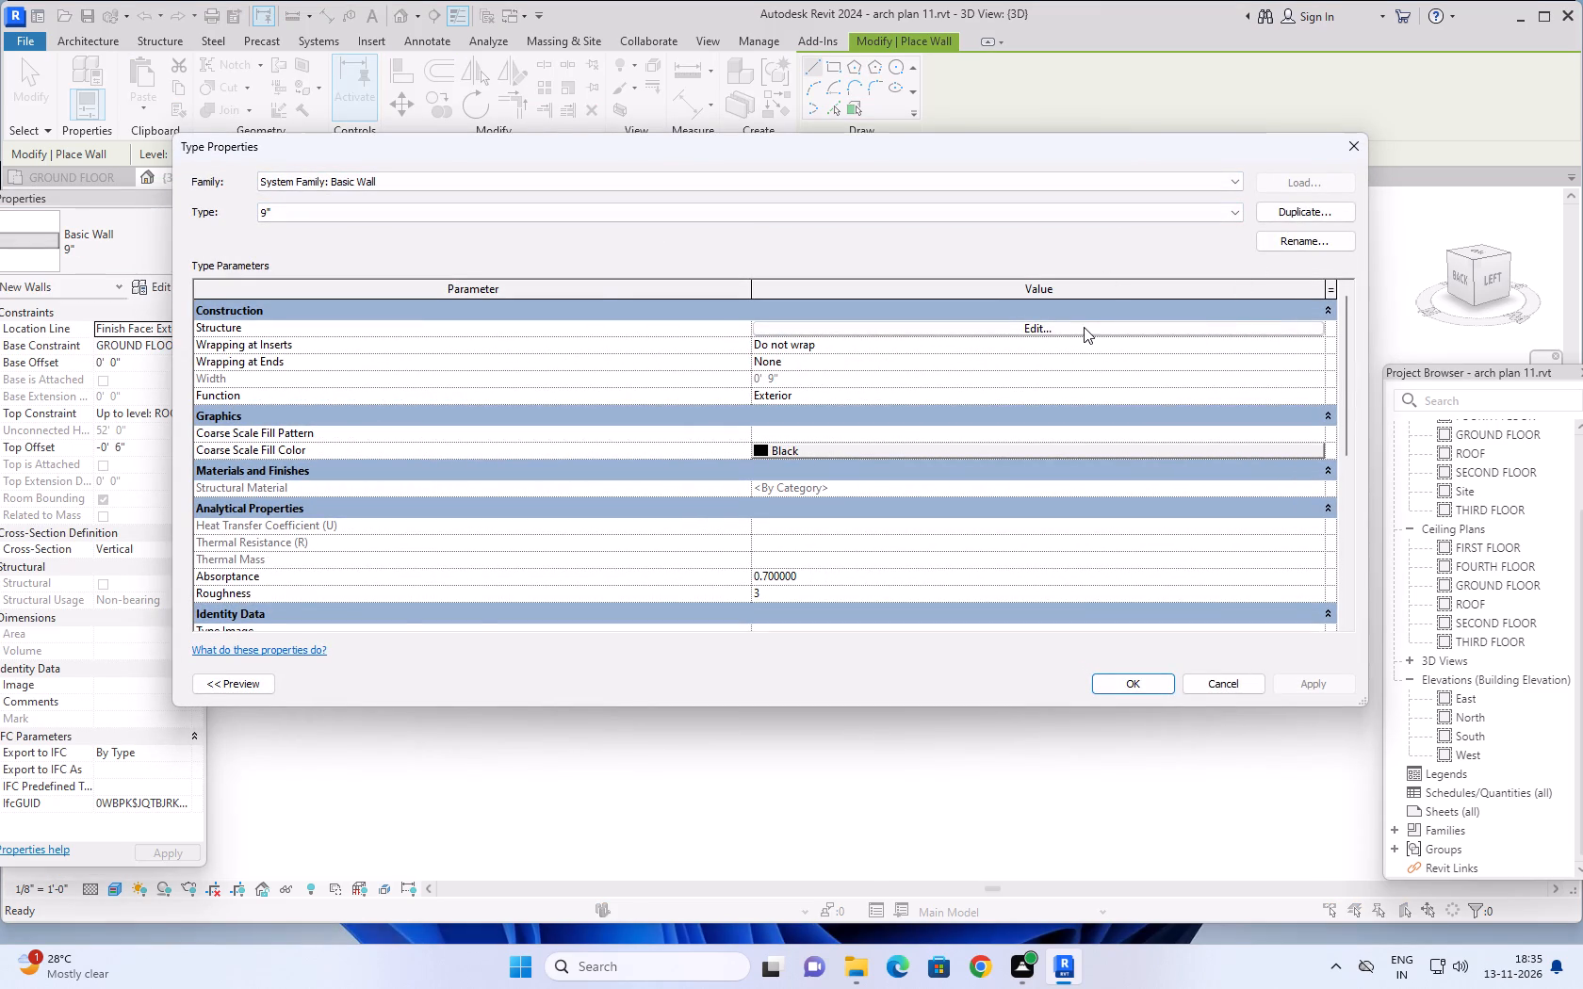
{"action": "left_click", "coordinate": [1084, 327]}
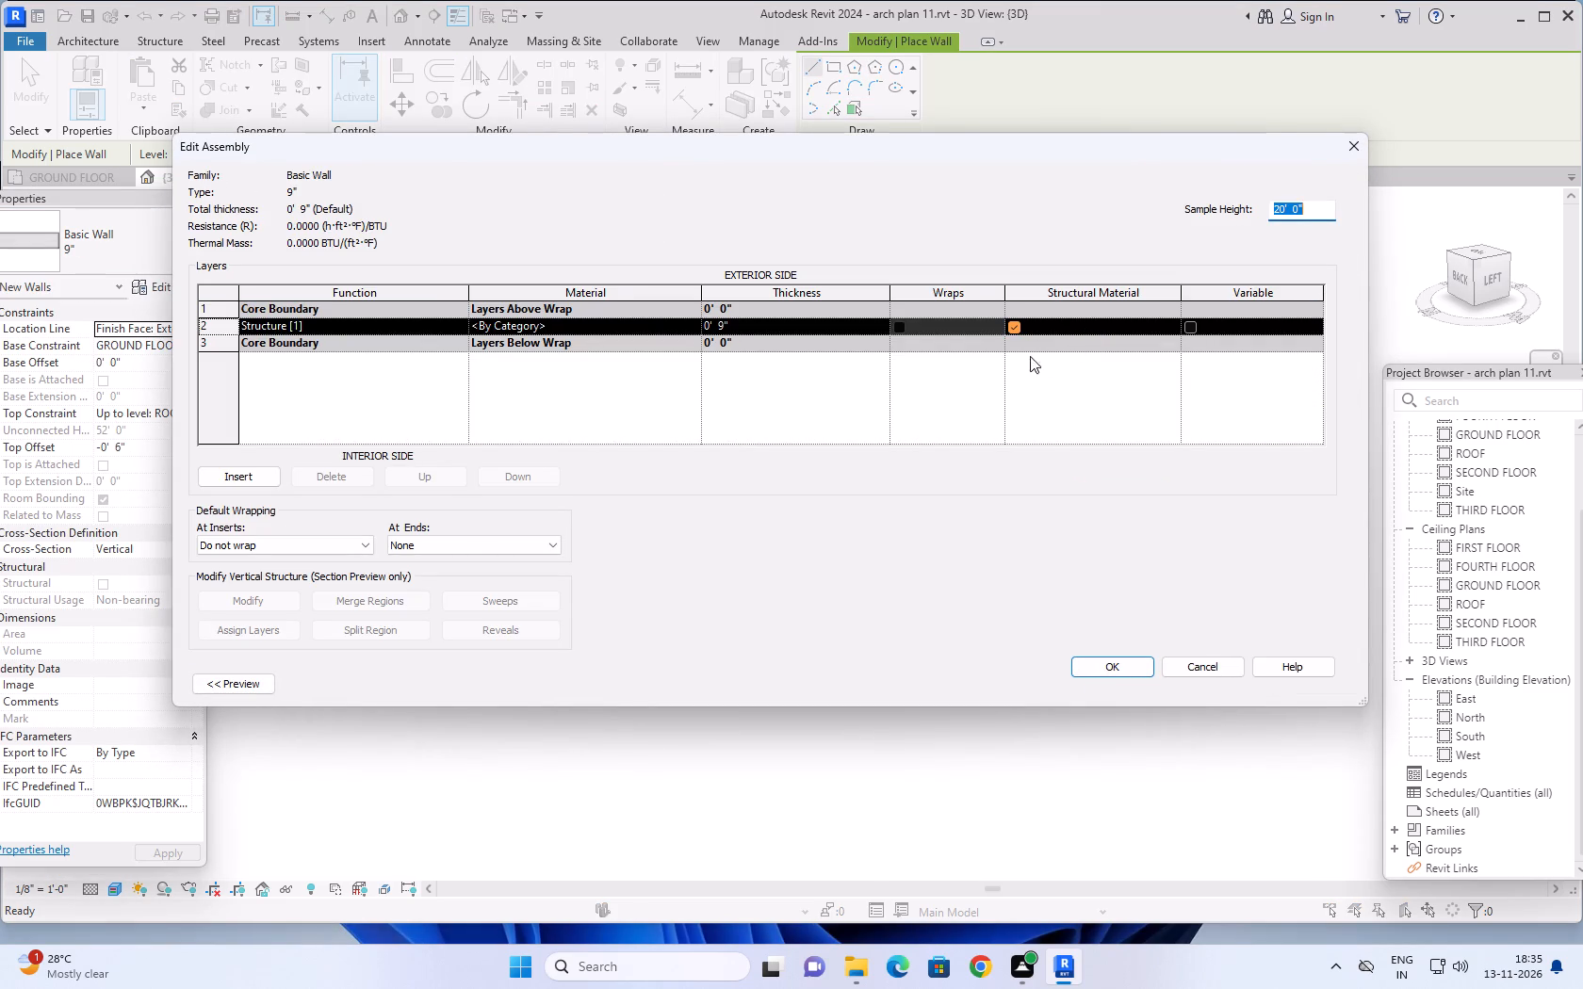
{"action": "left_click", "coordinate": [695, 325]}
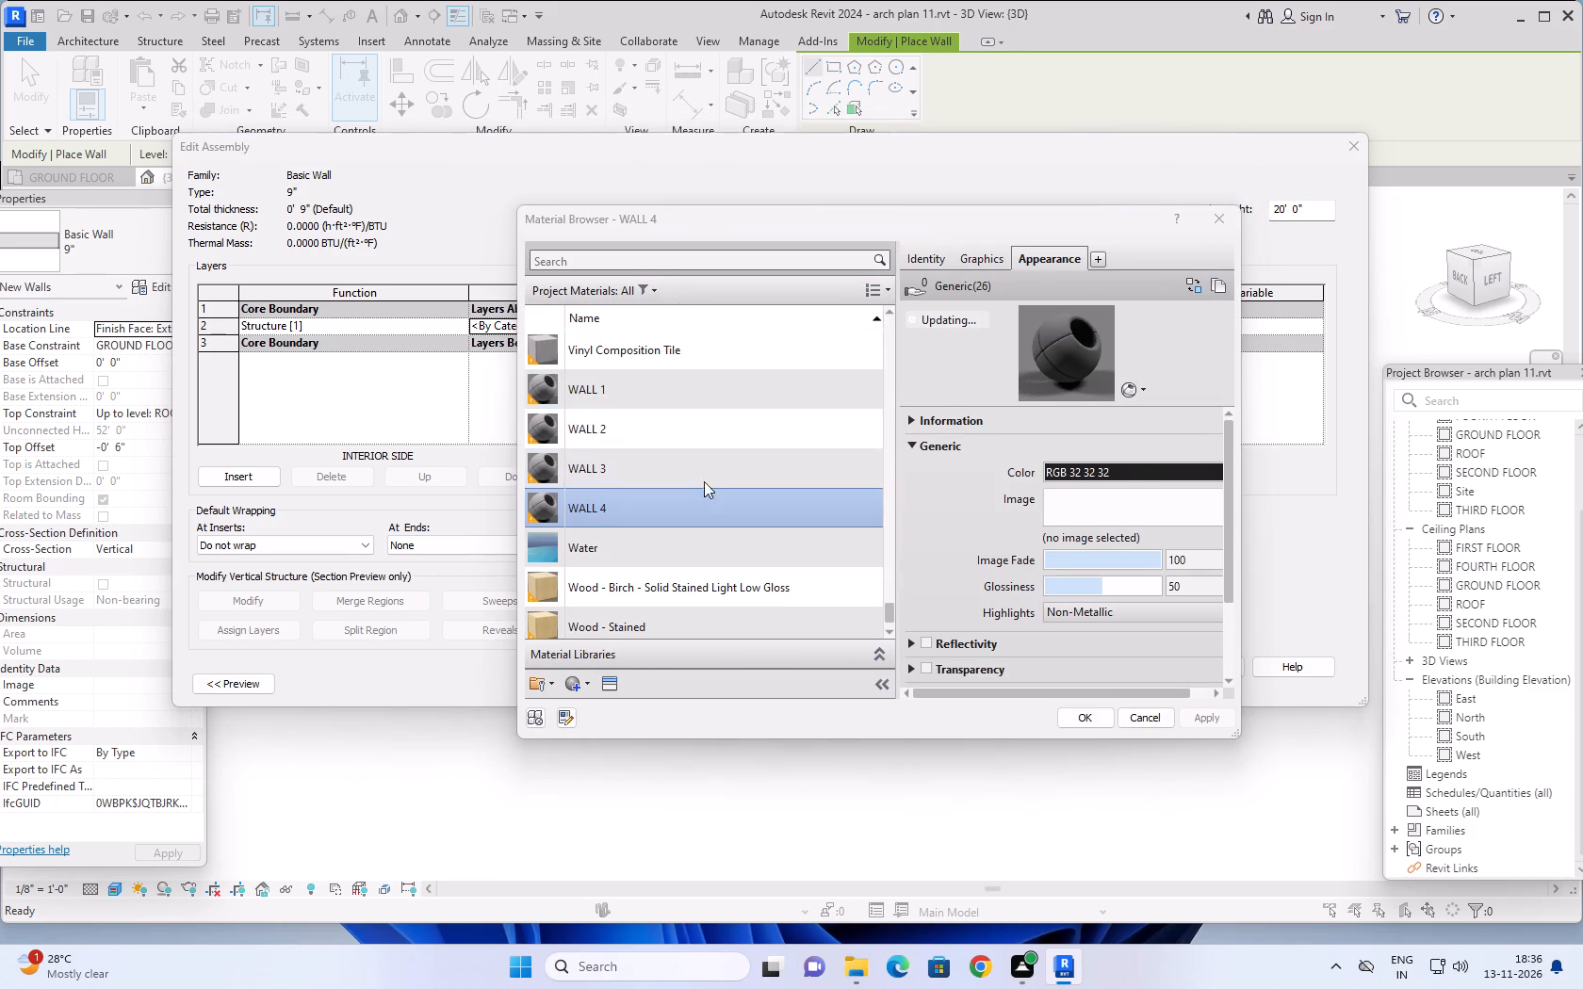
{"action": "left_click", "coordinate": [717, 388]}
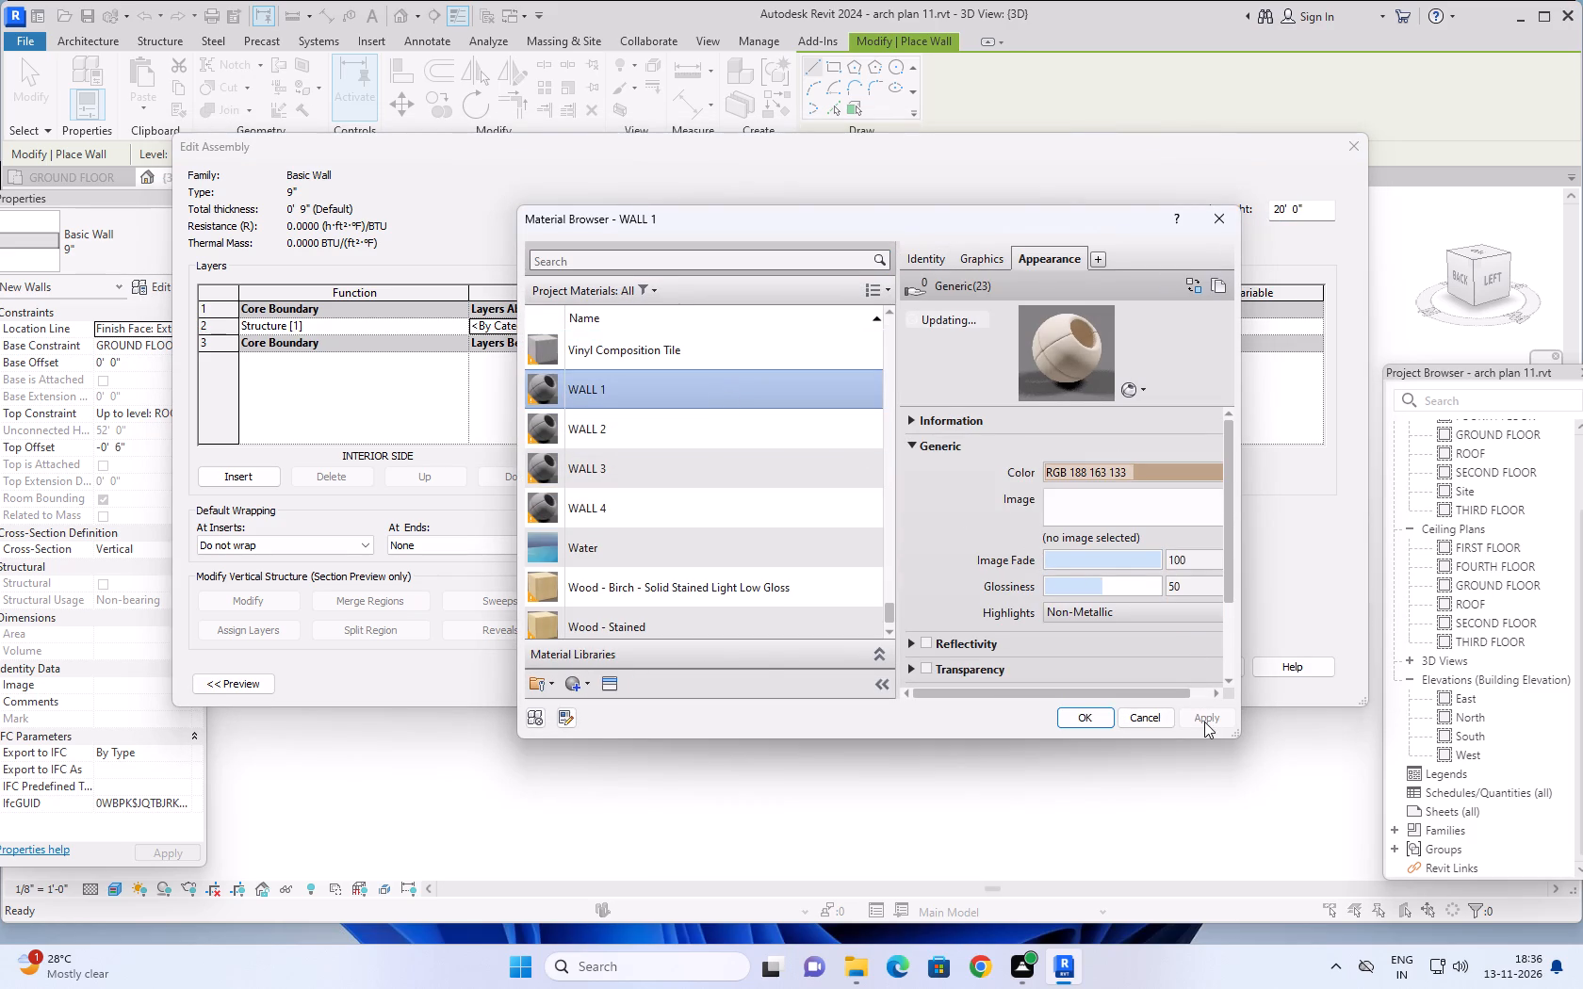
{"action": "left_click", "coordinate": [1080, 717]}
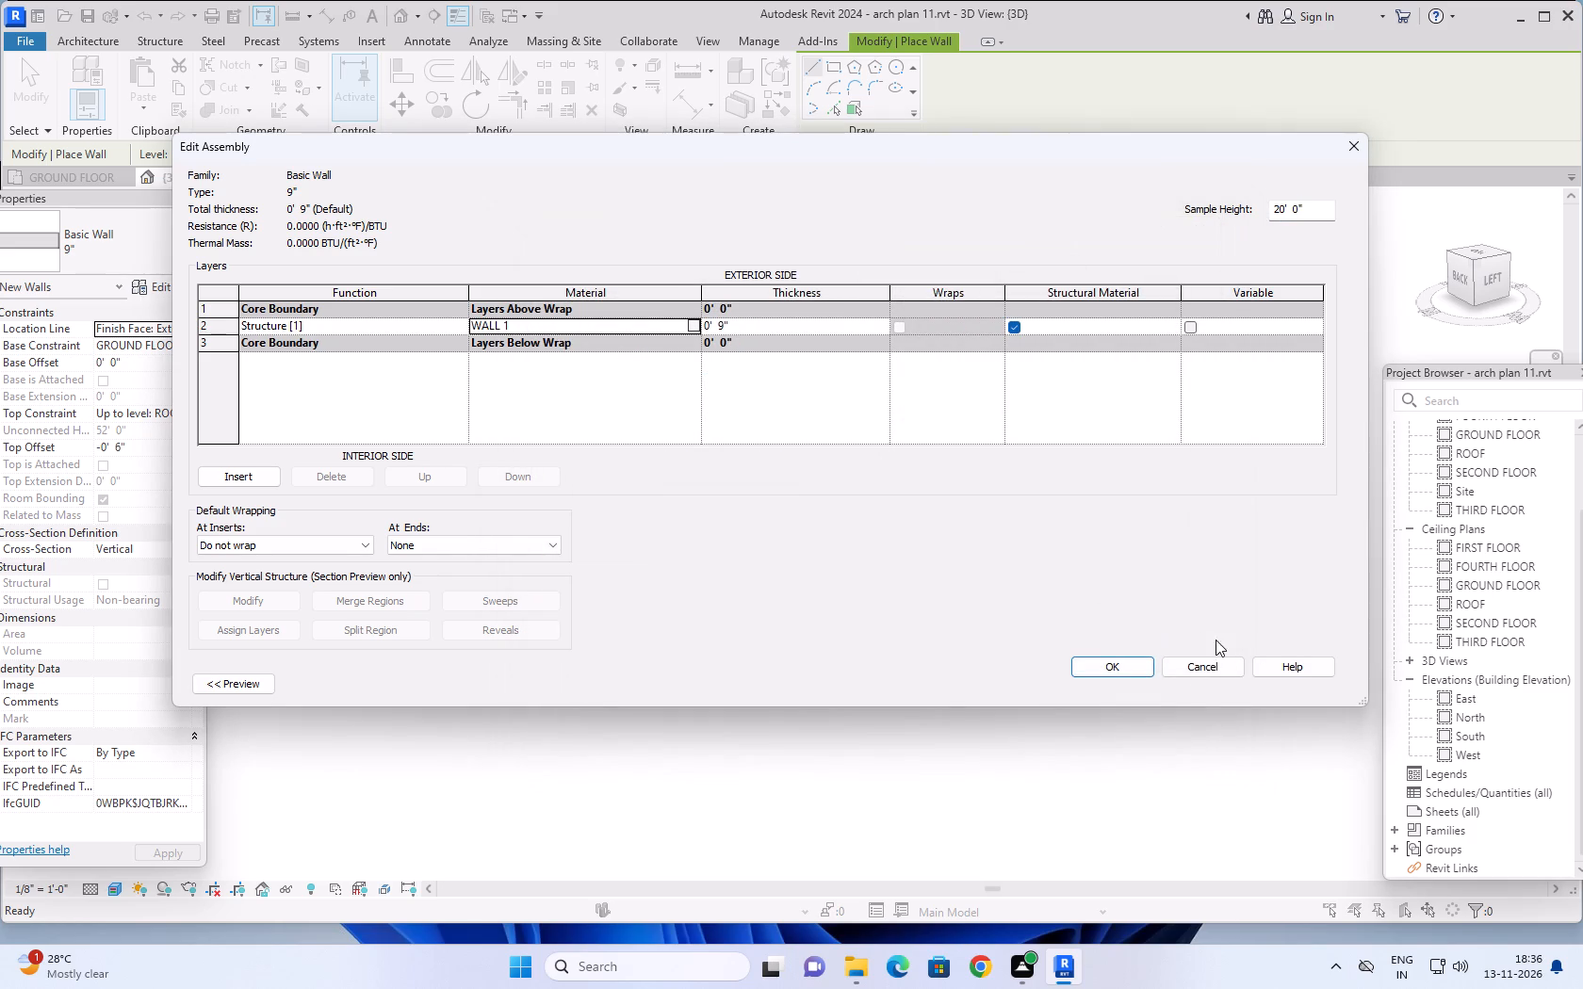
{"action": "left_click", "coordinate": [1110, 661]}
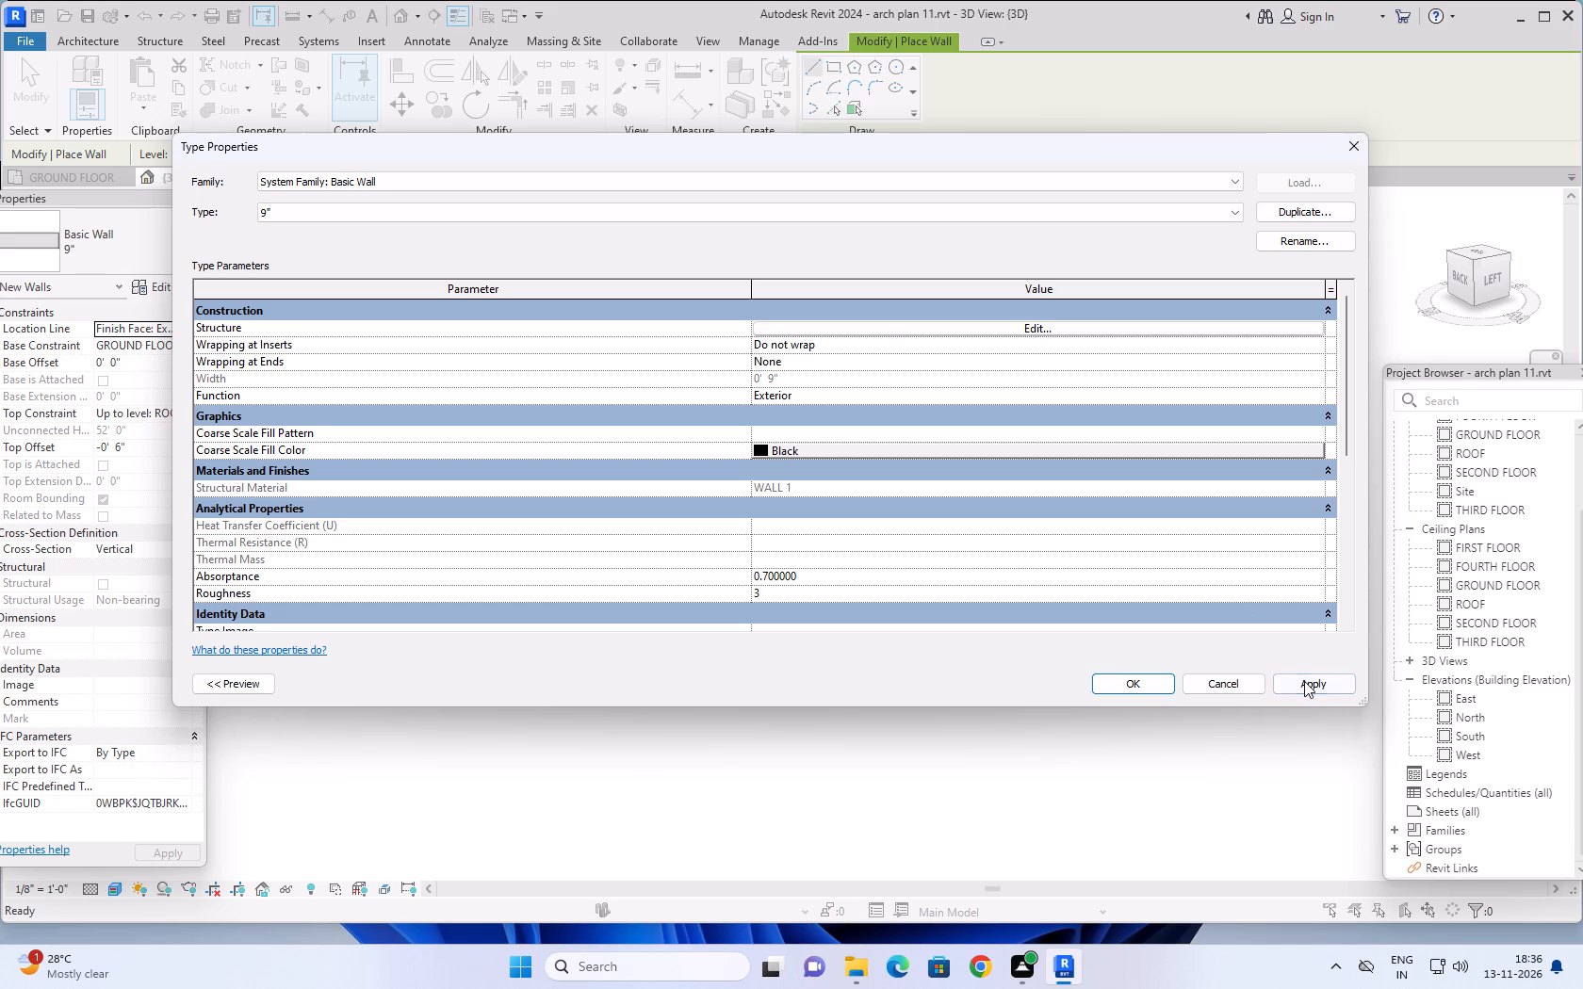
{"action": "left_click", "coordinate": [1304, 682]}
{"action": "left_click", "coordinate": [1128, 681]}
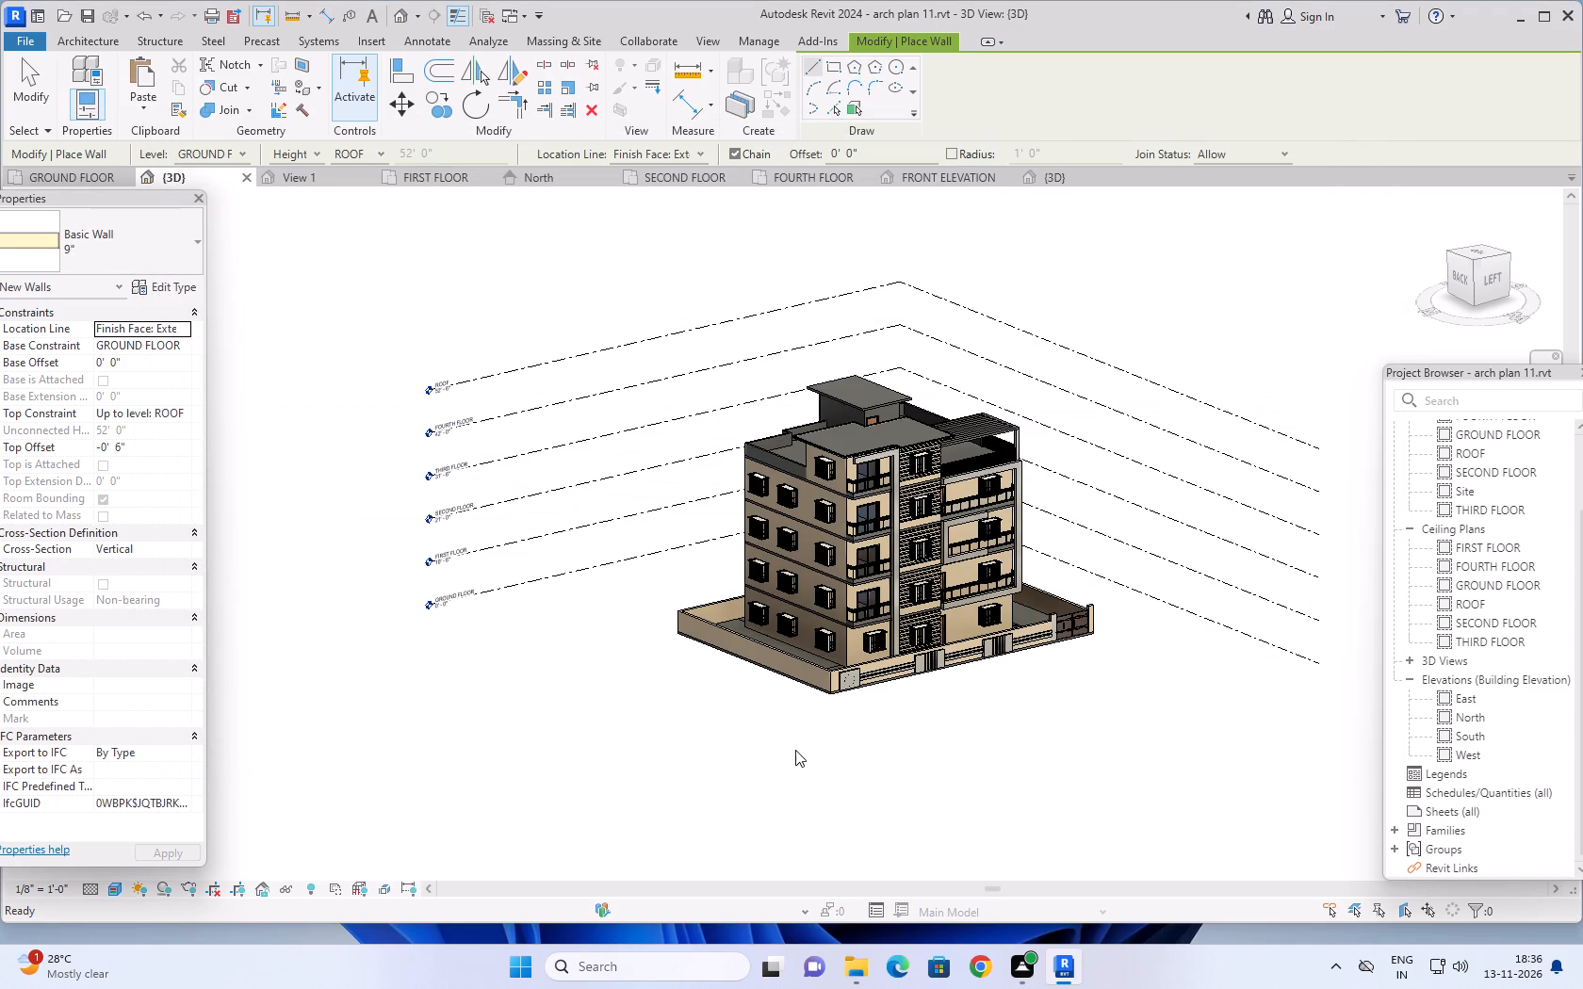
Examine the recoloured exterior in 3D, checking the side walls, balcony bays, grooved window wall and boundary wall up close and as a whole.
{"action": "scroll", "coordinate": [796, 748], "scroll_direction": "up", "scroll_amount": 3}
{"action": "middle_click_drag", "start_coordinate": [978, 692], "coordinate": [957, 729]}
{"action": "scroll", "coordinate": [947, 726], "scroll_direction": "up", "scroll_amount": 1}
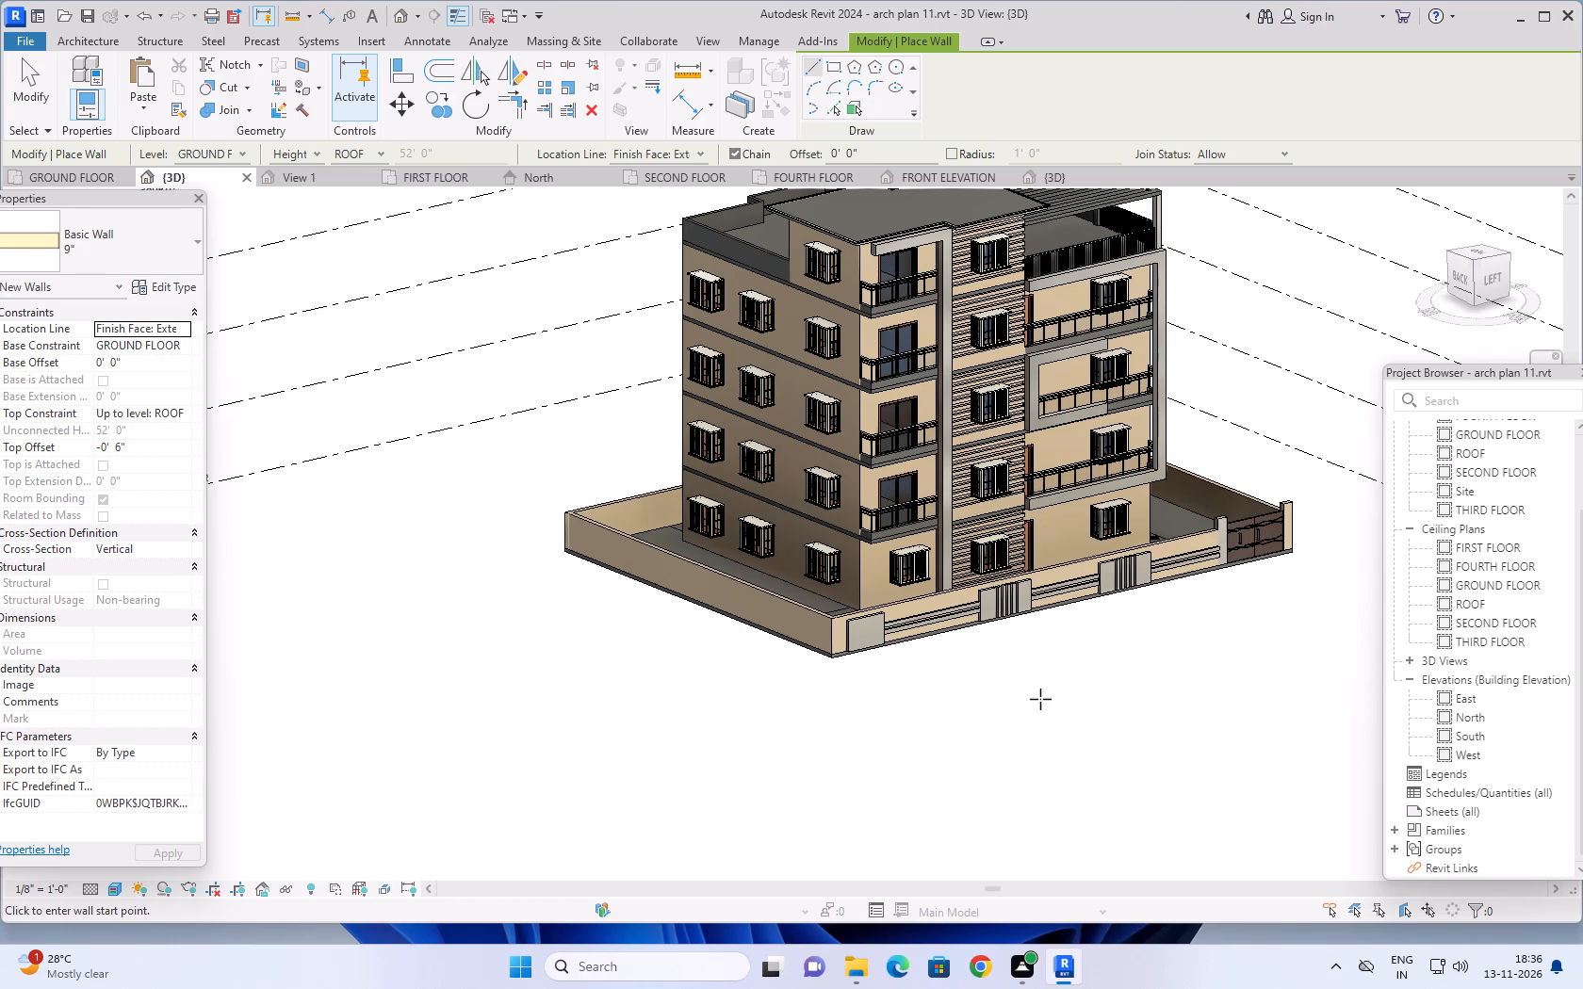
{"action": "middle_click_drag", "start_coordinate": [1079, 705], "coordinate": [1068, 789]}
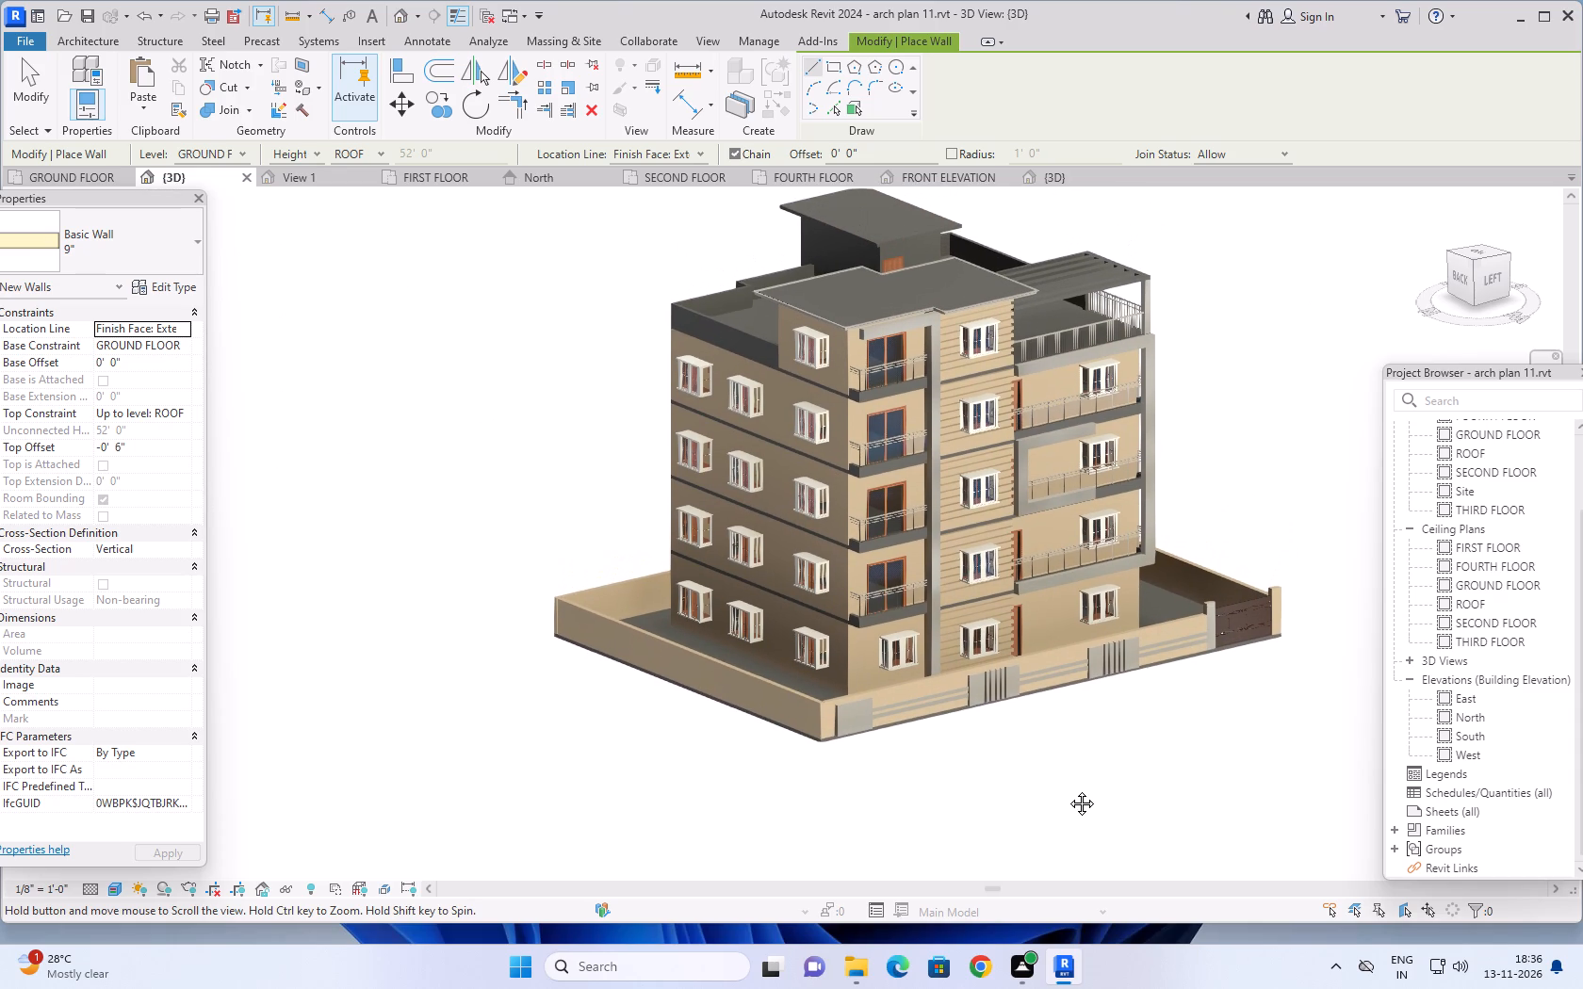
{"action": "middle_click_drag", "start_coordinate": [1068, 789], "coordinate": [1059, 796]}
{"action": "scroll", "coordinate": [836, 513], "scroll_direction": "up", "scroll_amount": 4}
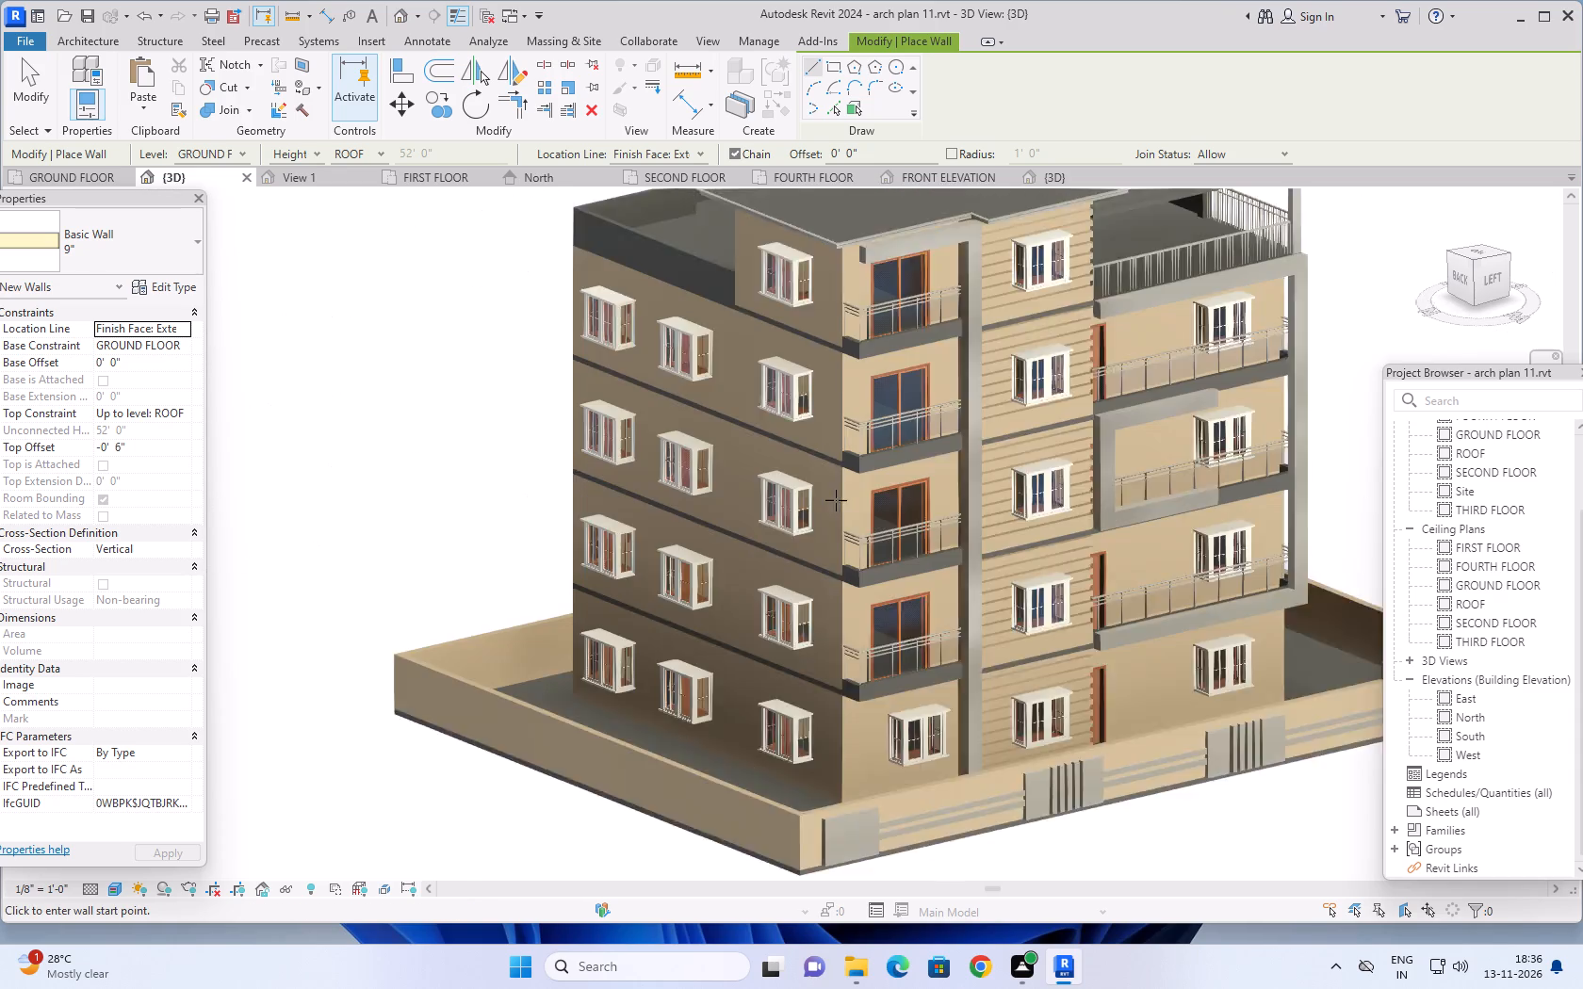
{"action": "scroll", "coordinate": [836, 500], "scroll_direction": "up", "scroll_amount": 2}
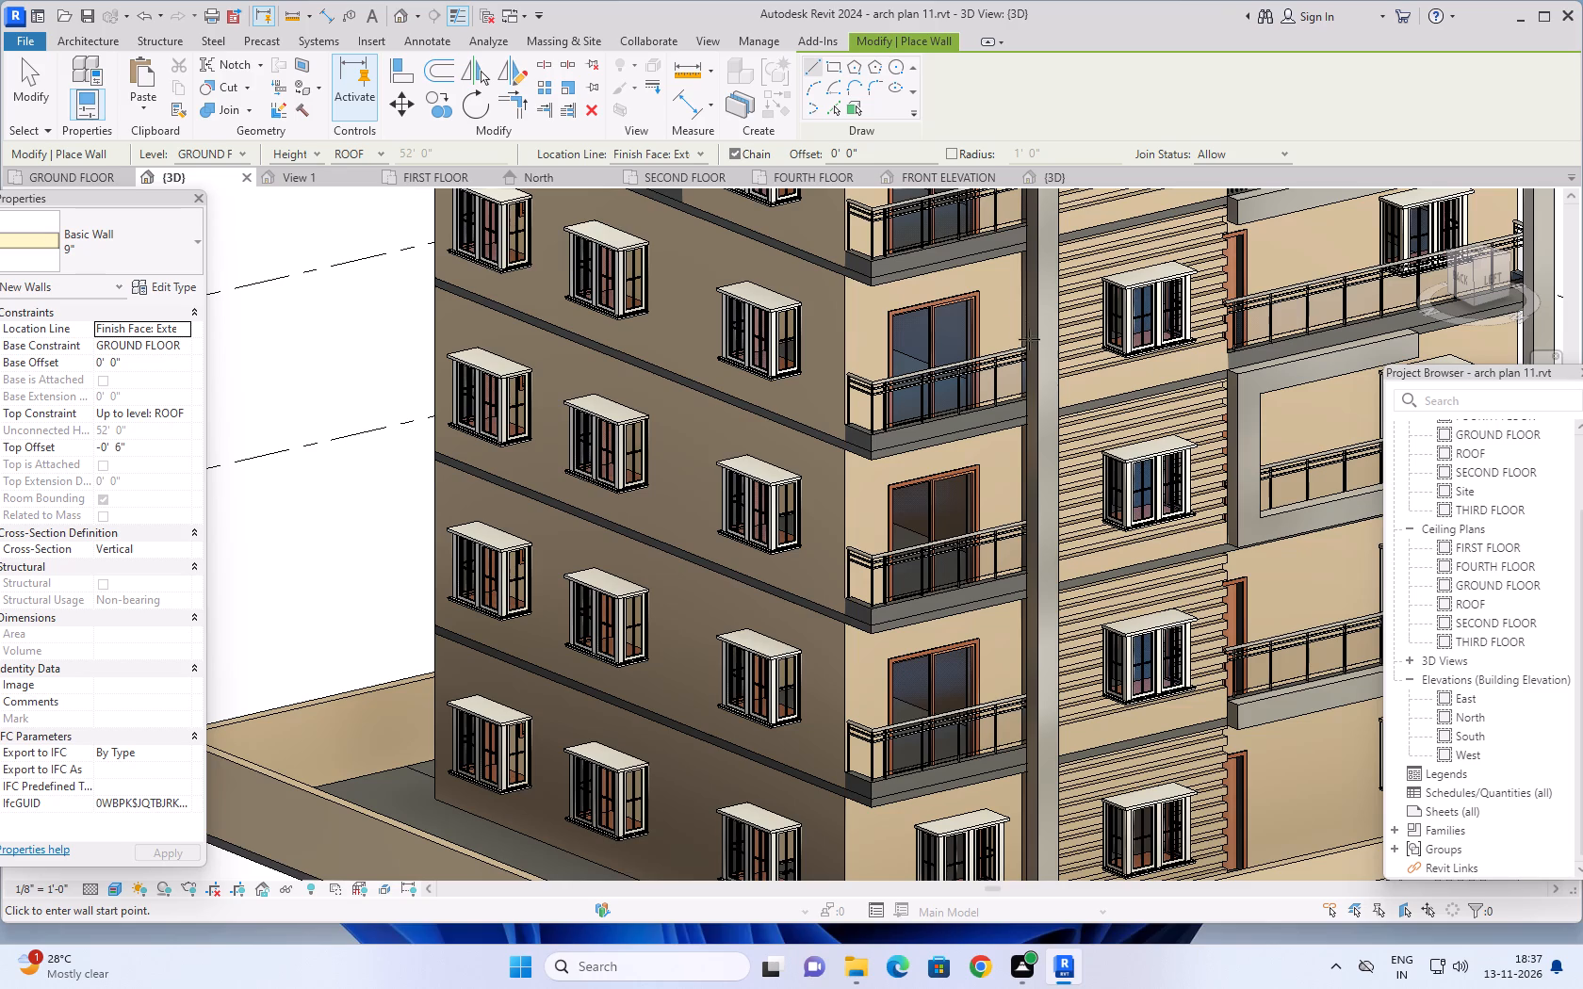
{"action": "scroll", "coordinate": [1009, 418], "scroll_direction": "down", "scroll_amount": 1}
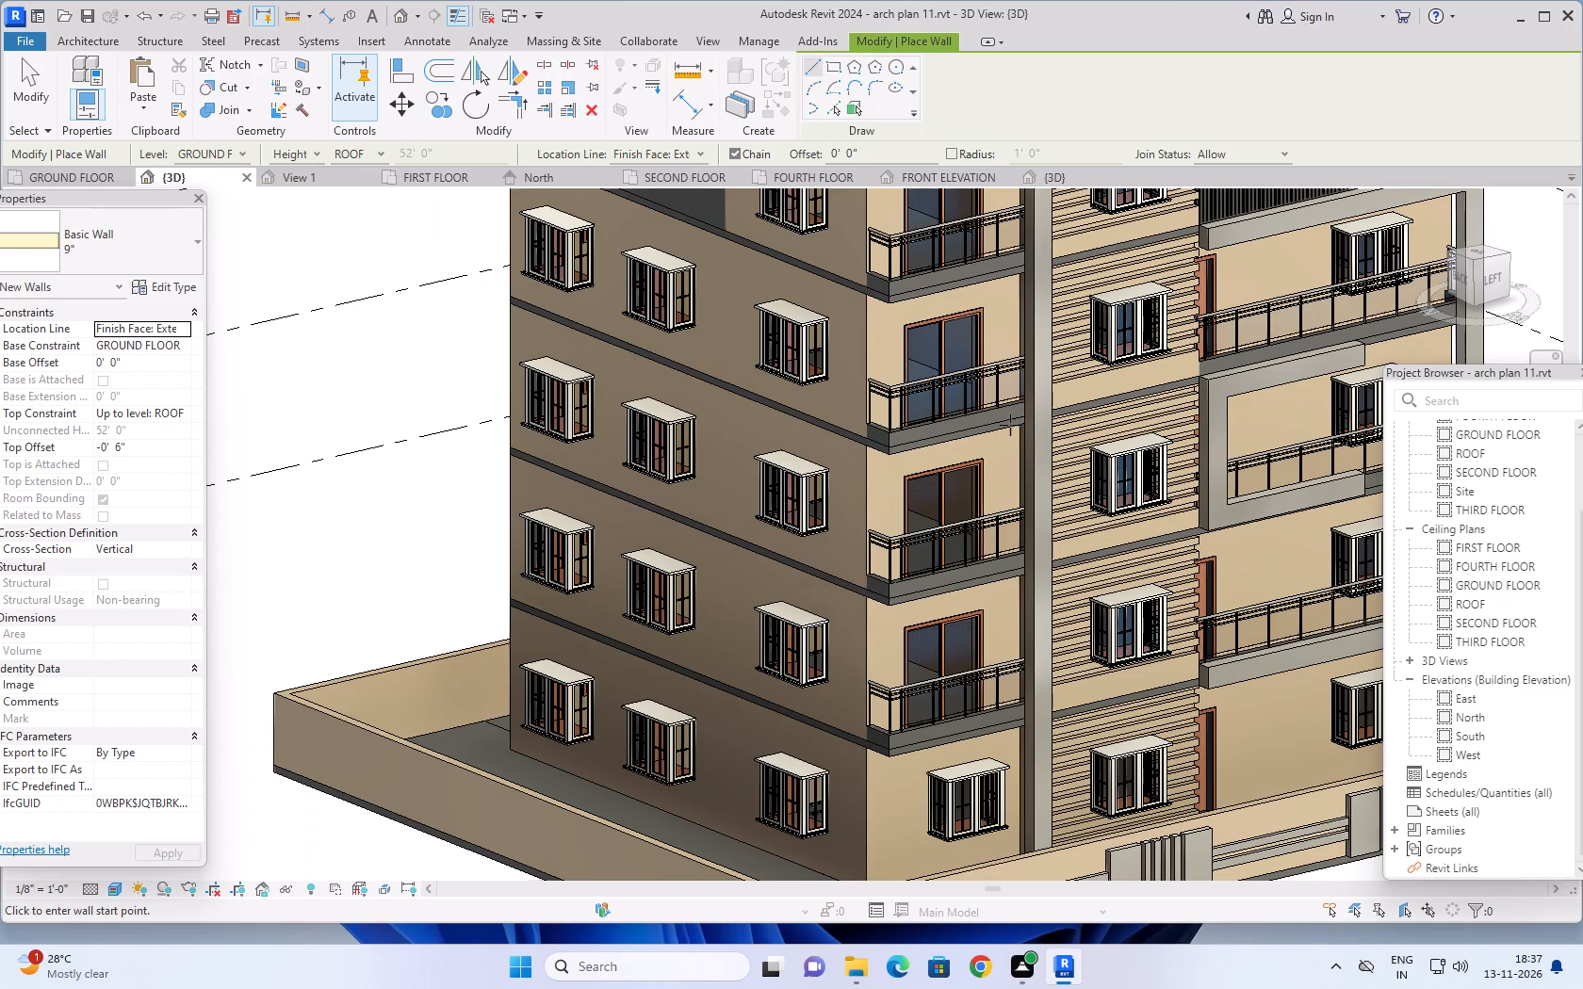
{"action": "scroll", "coordinate": [1017, 432], "scroll_direction": "down", "scroll_amount": 4}
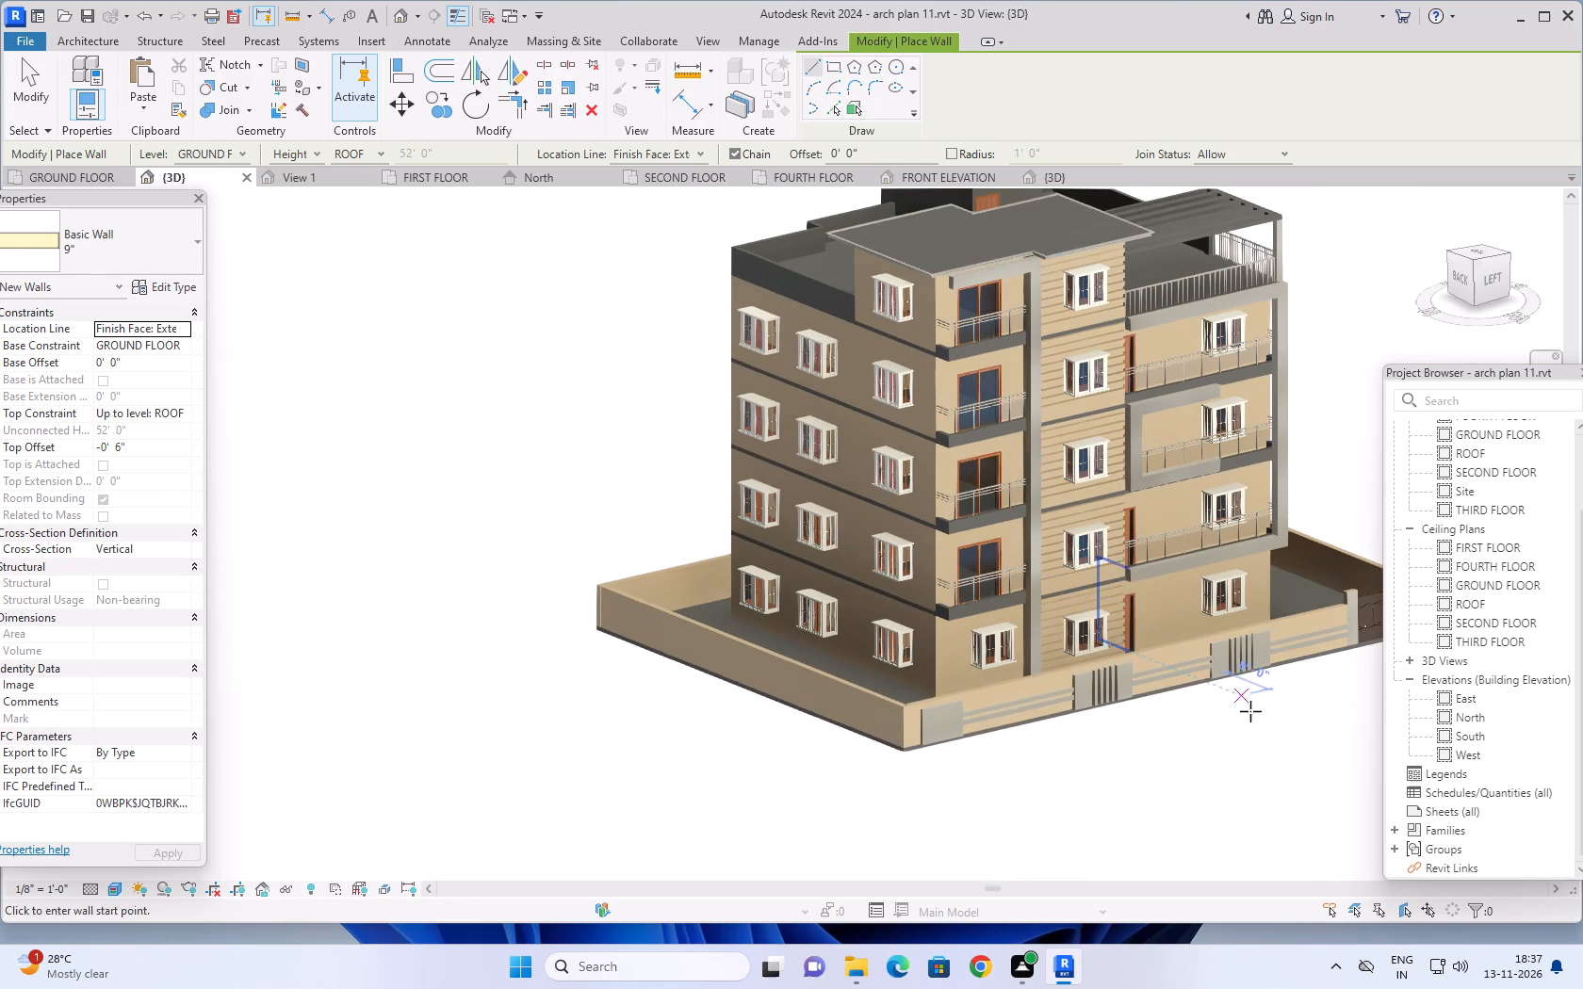
{"action": "middle_click_drag", "start_coordinate": [1314, 749], "coordinate": [1258, 774]}
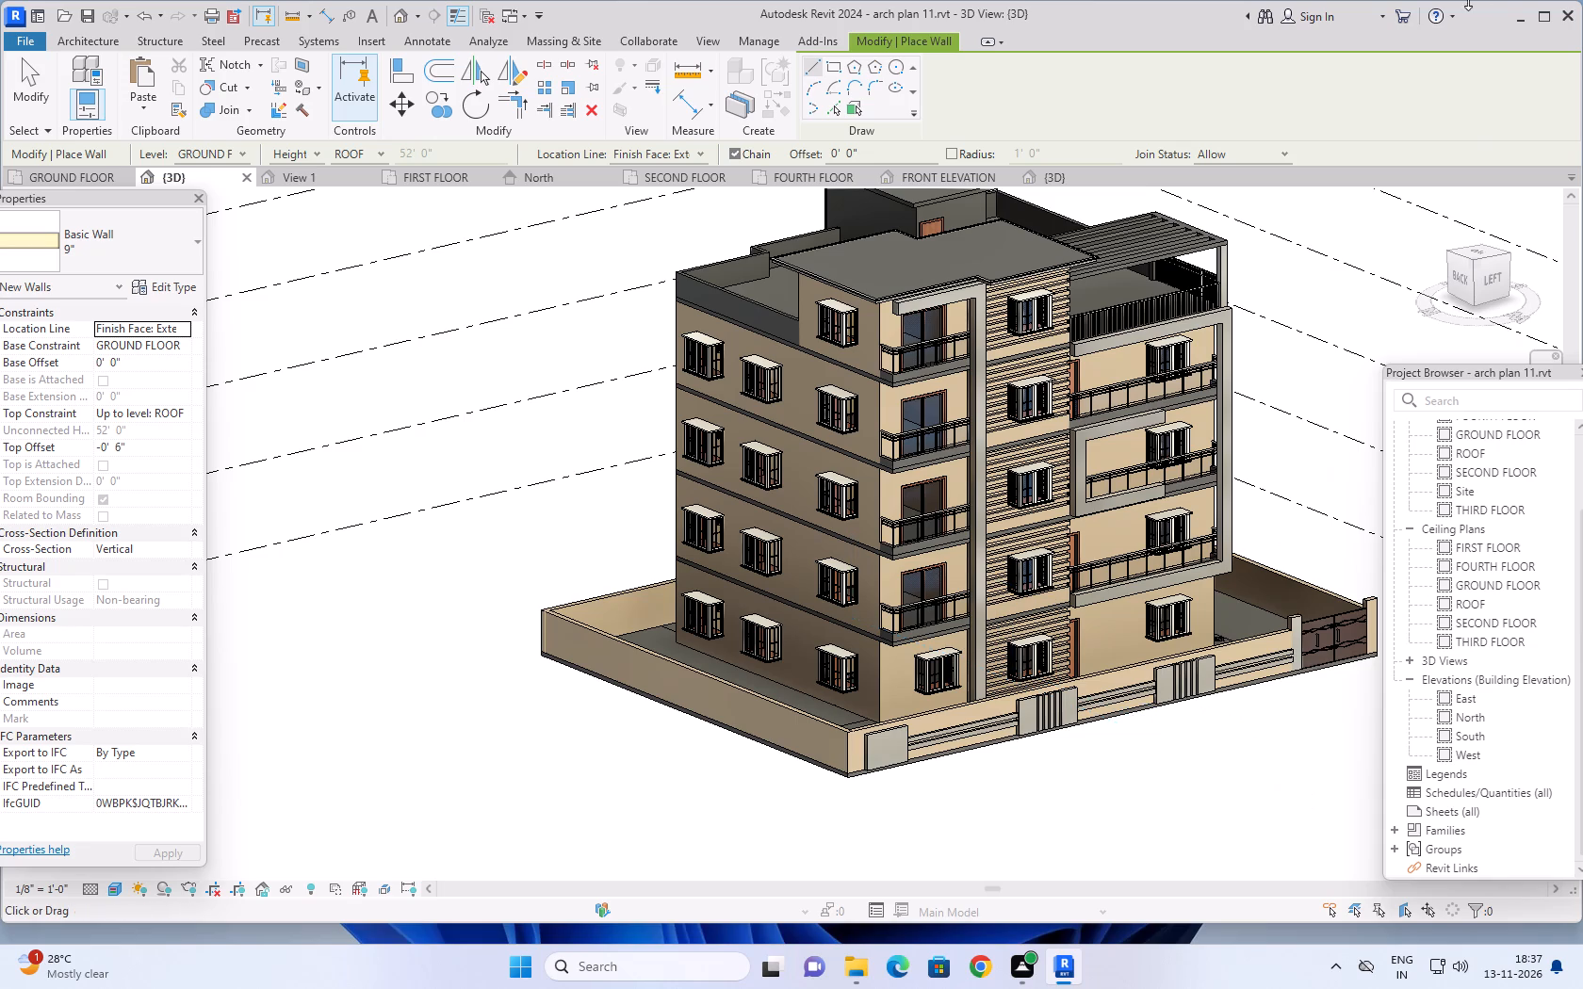
{"action": "scroll", "coordinate": [1284, 434], "scroll_direction": "down", "scroll_amount": 1}
{"action": "middle_click_drag", "start_coordinate": [1297, 445], "coordinate": [1237, 445]}
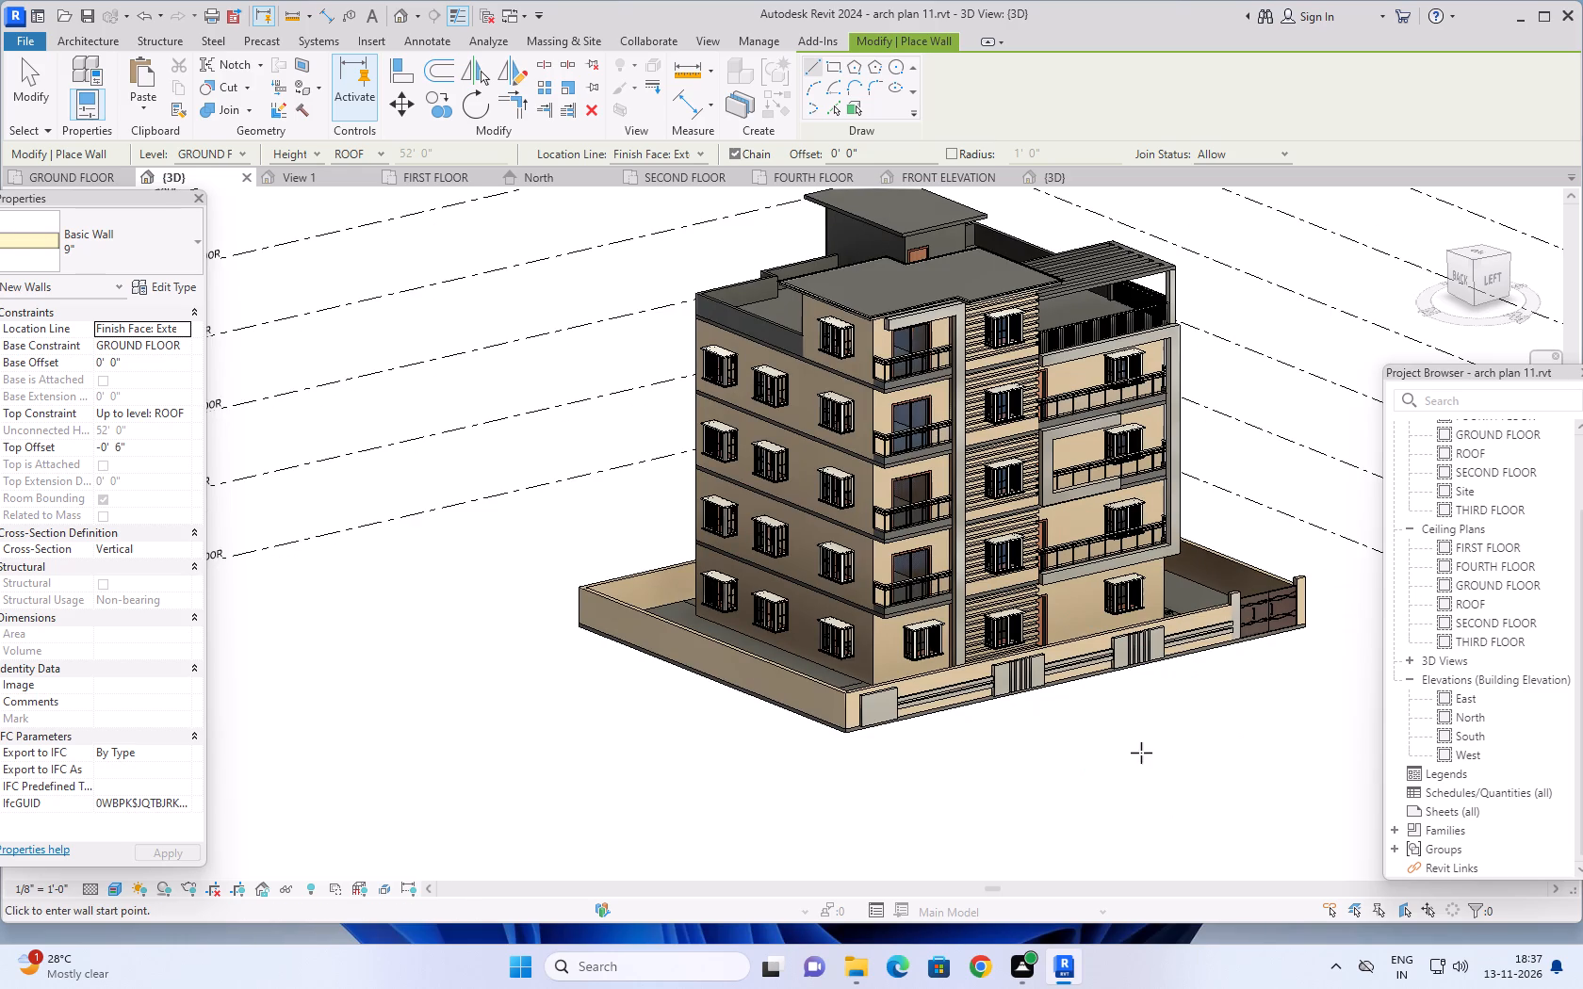
{"action": "middle_click_drag", "start_coordinate": [1143, 741], "coordinate": [1133, 717]}
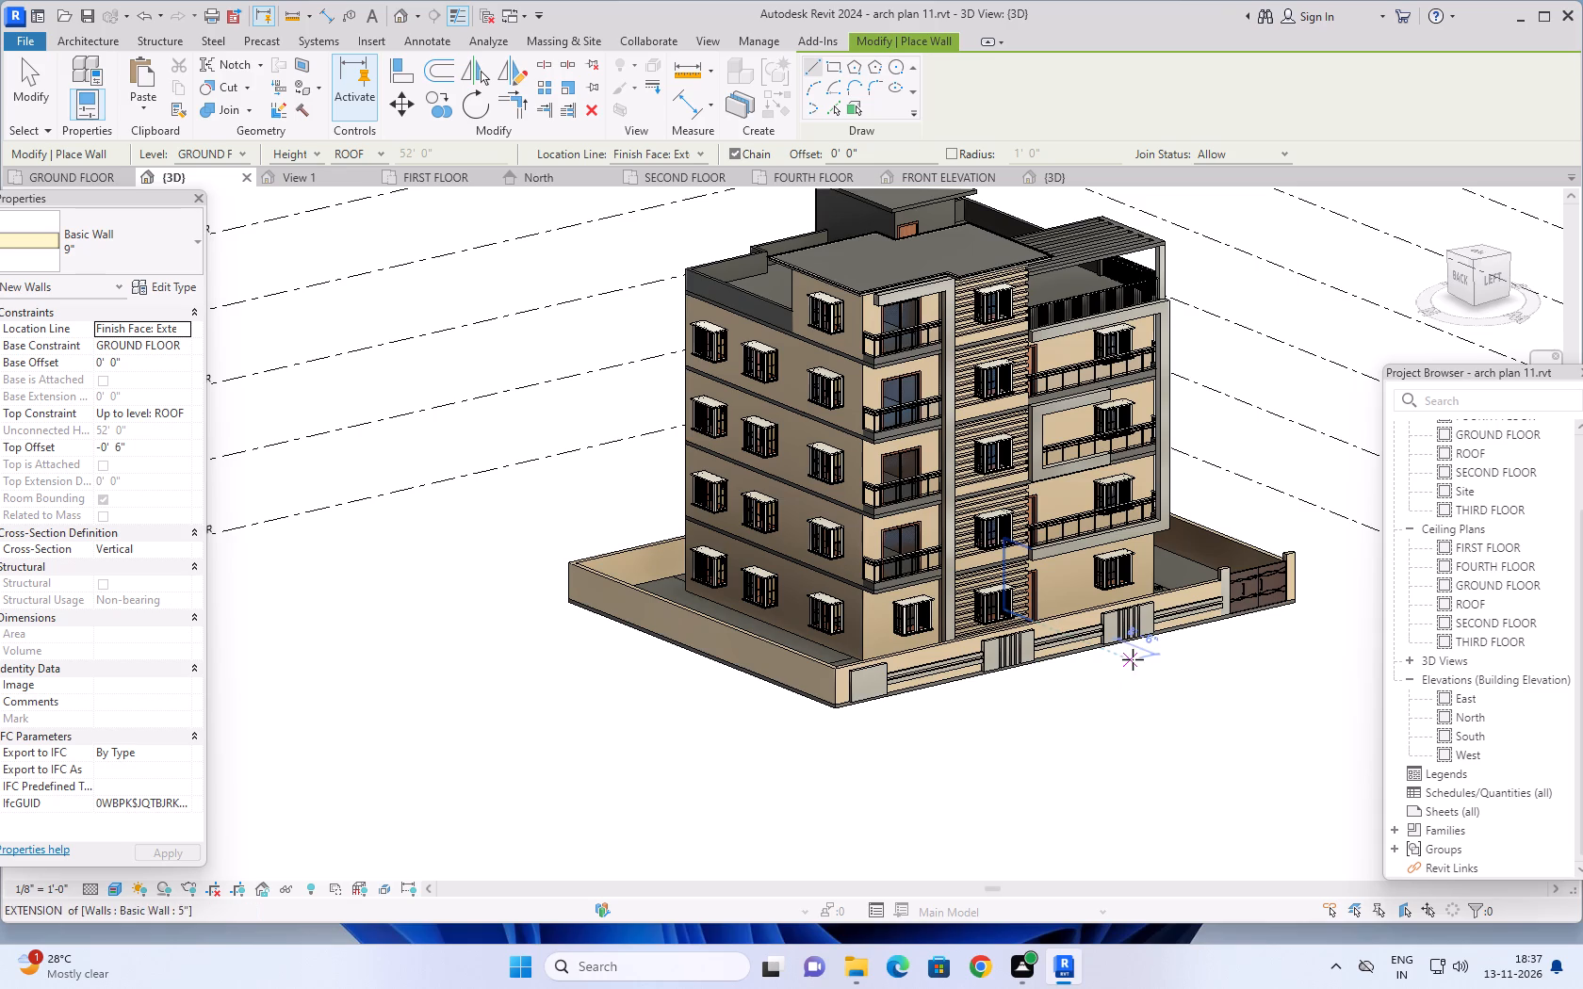
{"action": "scroll", "coordinate": [1038, 773], "scroll_direction": "up", "scroll_amount": 3}
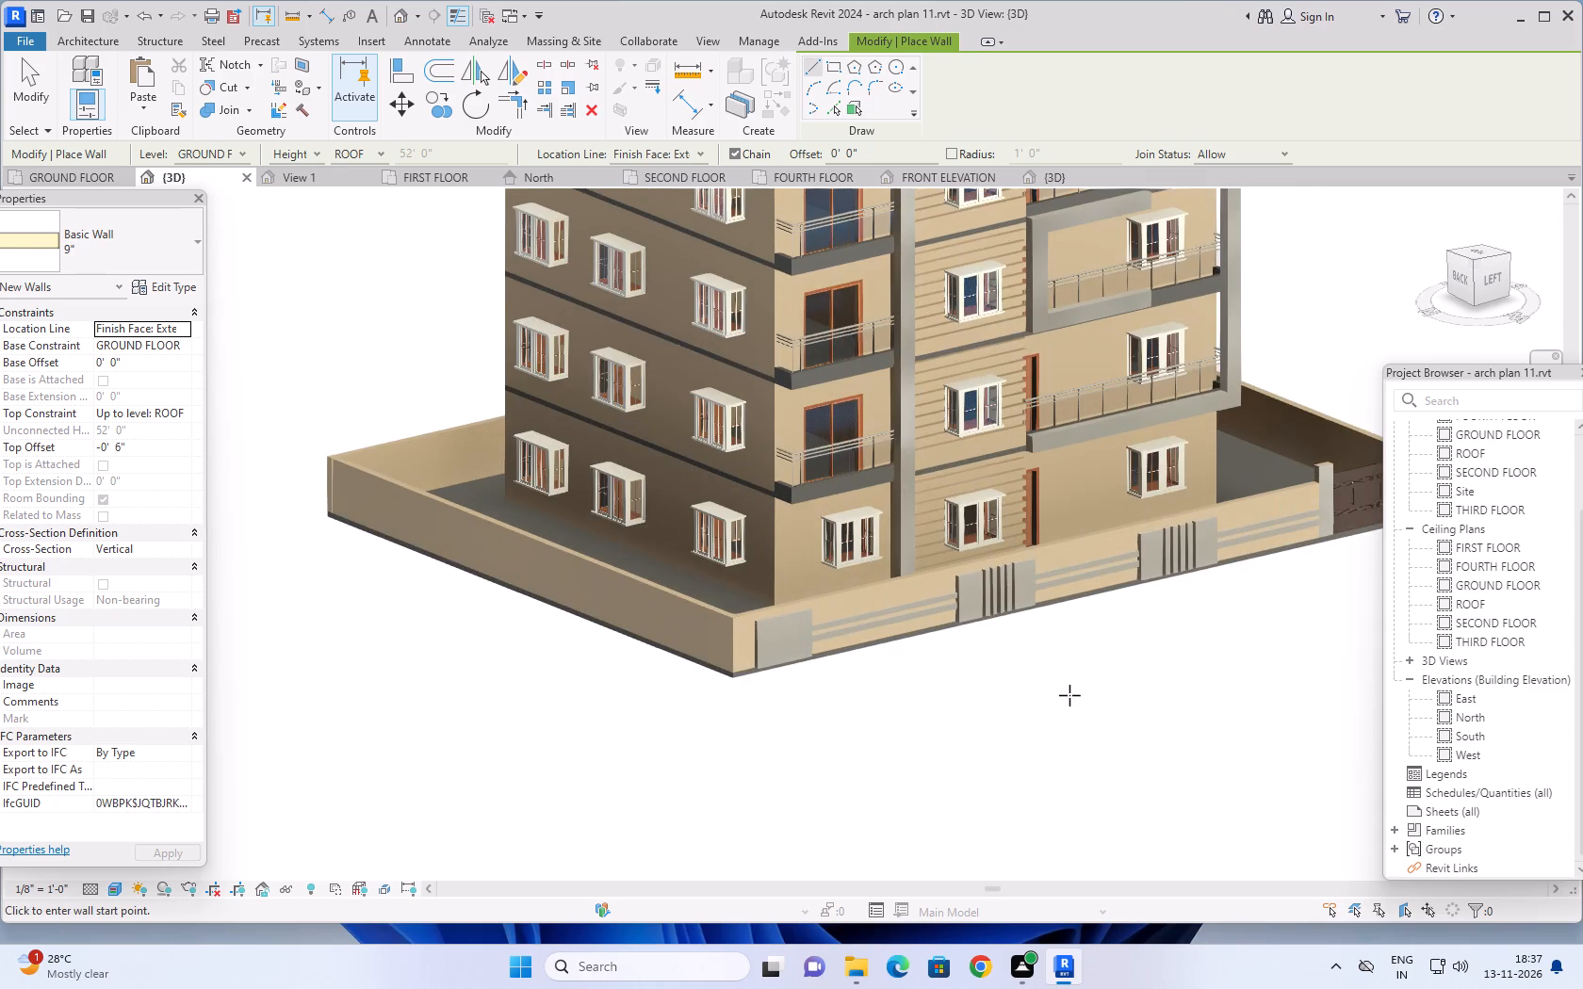
{"action": "middle_click_drag", "start_coordinate": [1100, 666], "coordinate": [1108, 797]}
{"action": "scroll", "coordinate": [1105, 786], "scroll_direction": "down", "scroll_amount": 1}
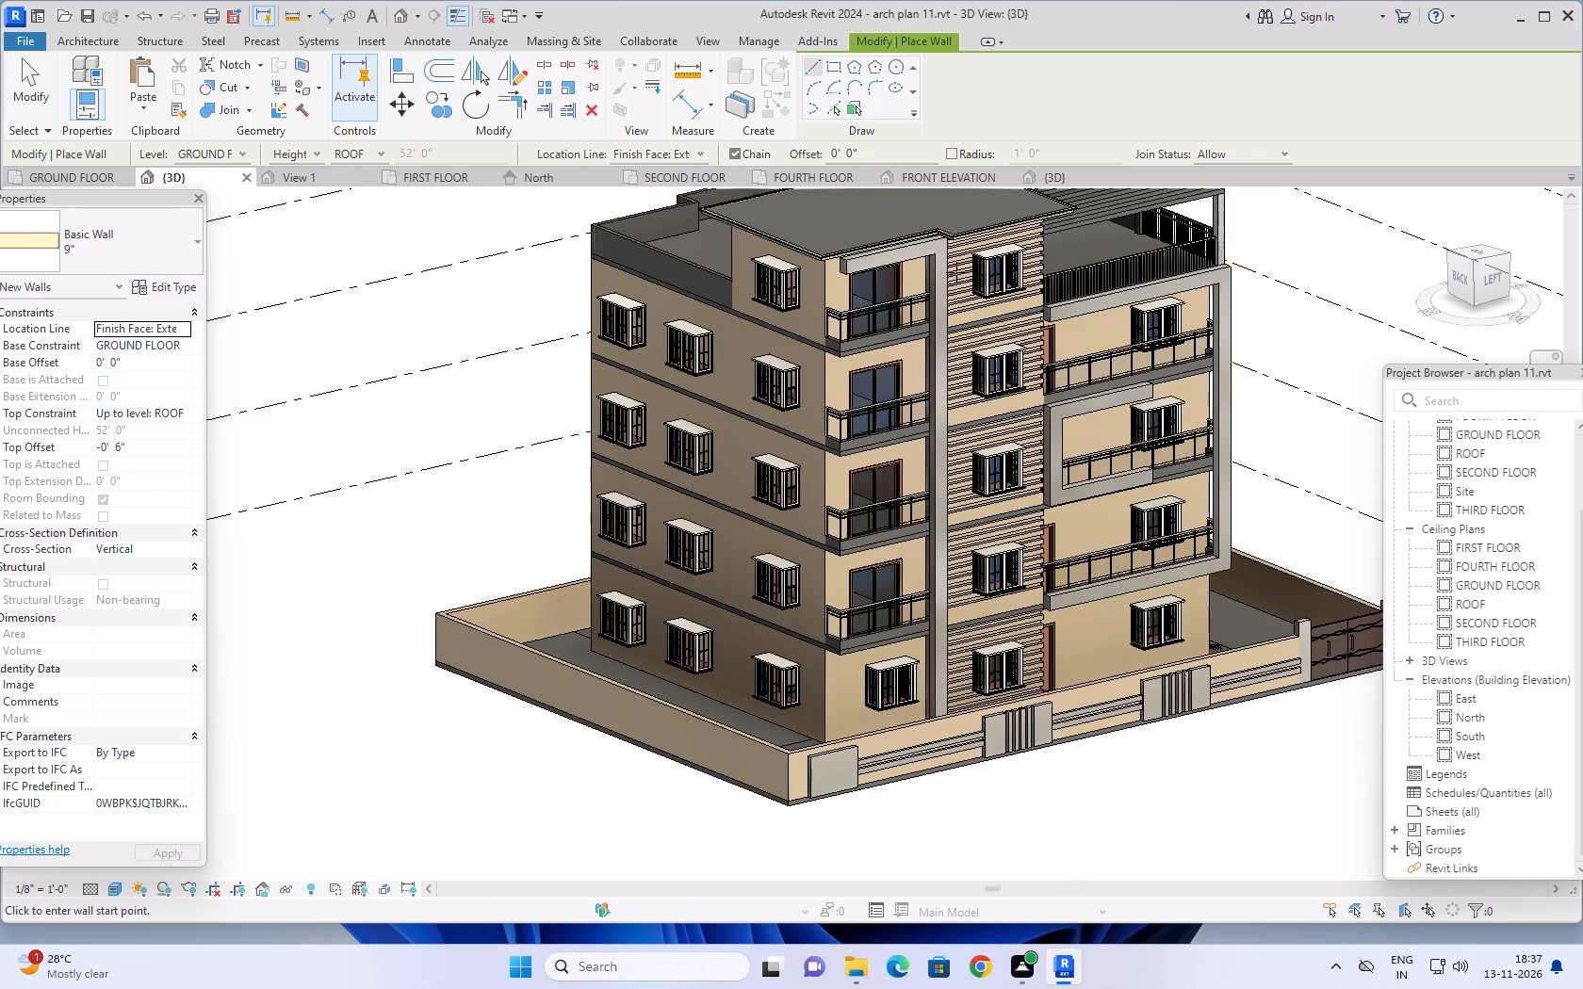
{"action": "scroll", "coordinate": [963, 448], "scroll_direction": "down", "scroll_amount": 1}
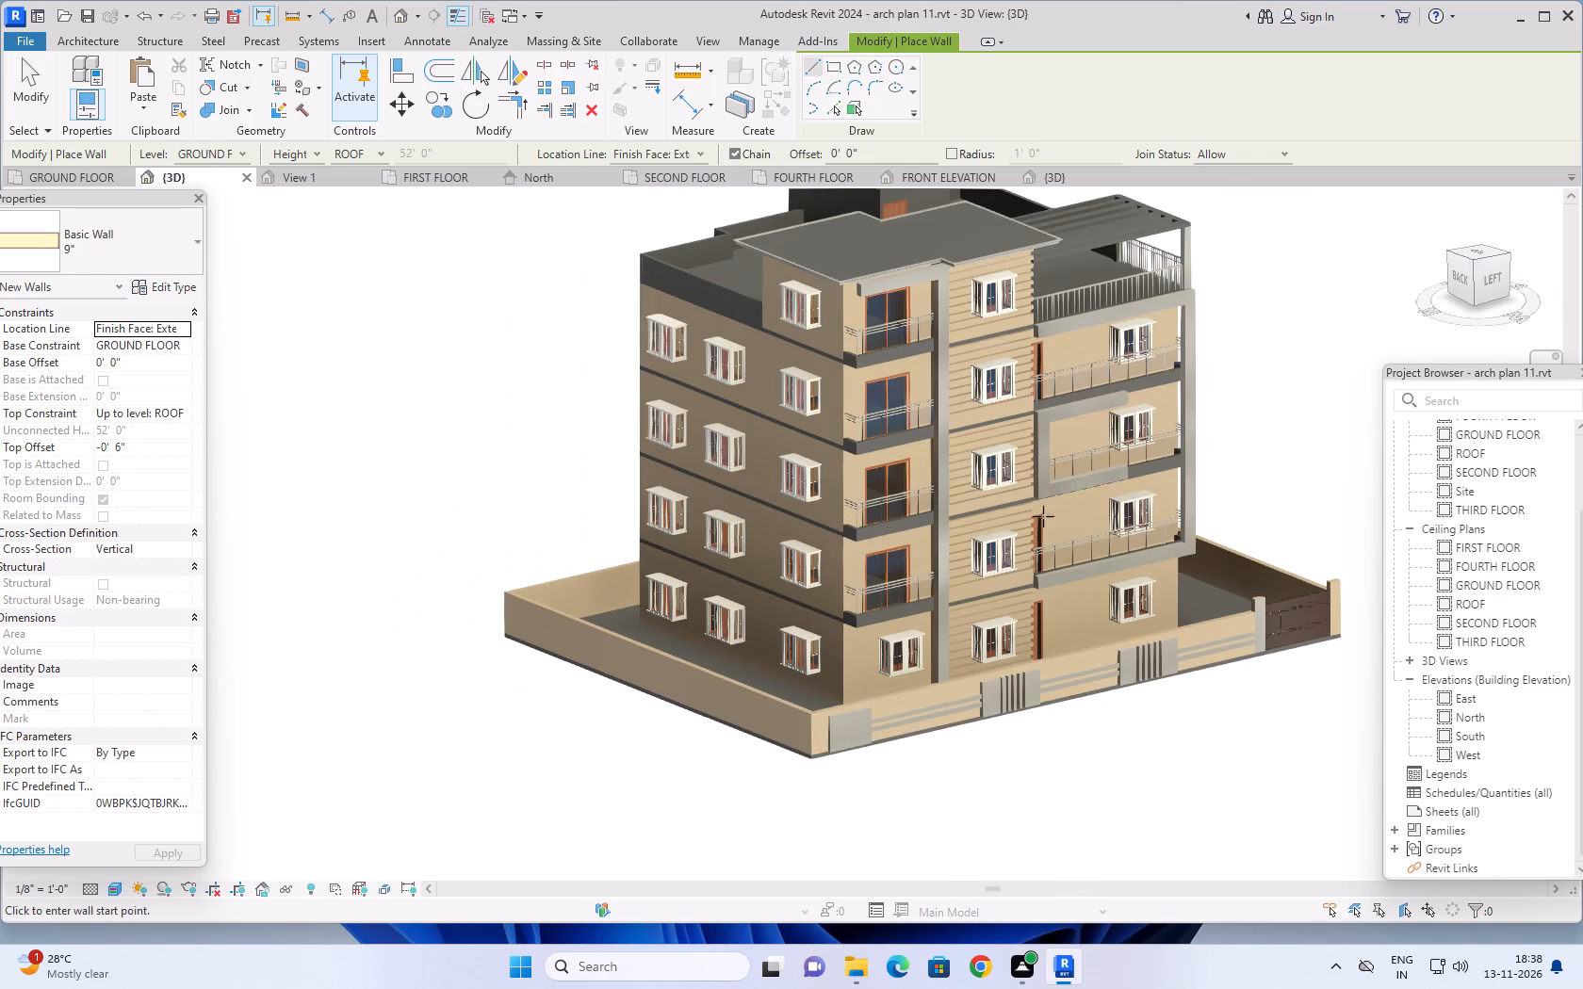
{"action": "middle_click_drag", "start_coordinate": [1252, 394], "coordinate": [1273, 393]}
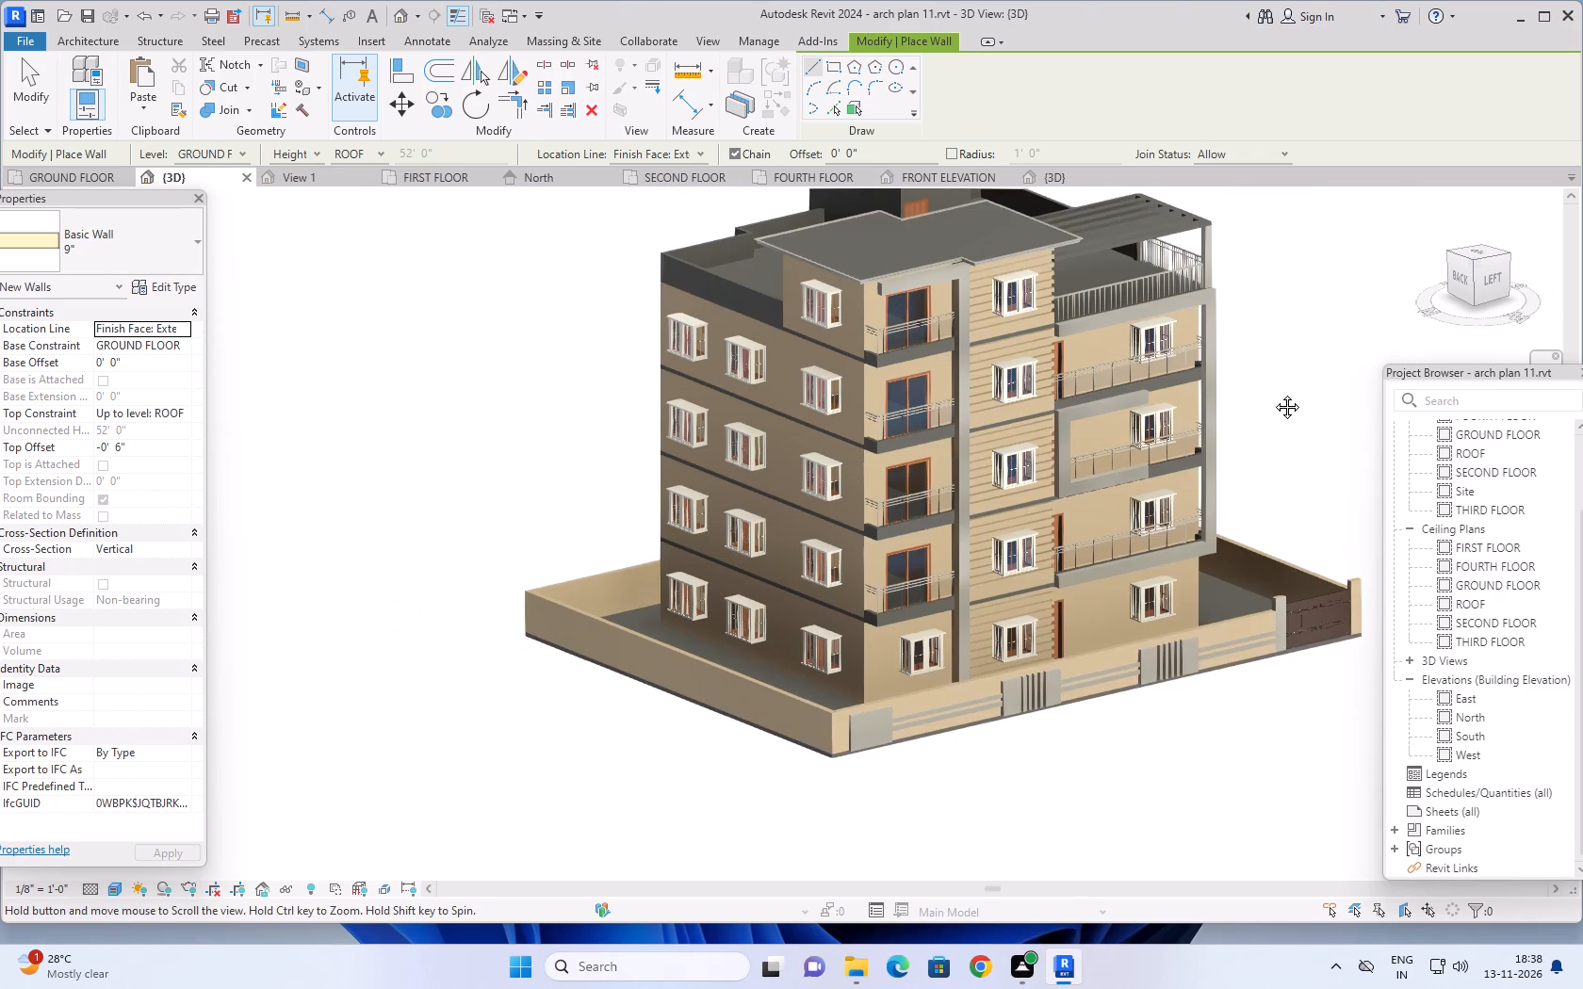
{"action": "middle_click_drag", "start_coordinate": [1273, 393], "coordinate": [1277, 406]}
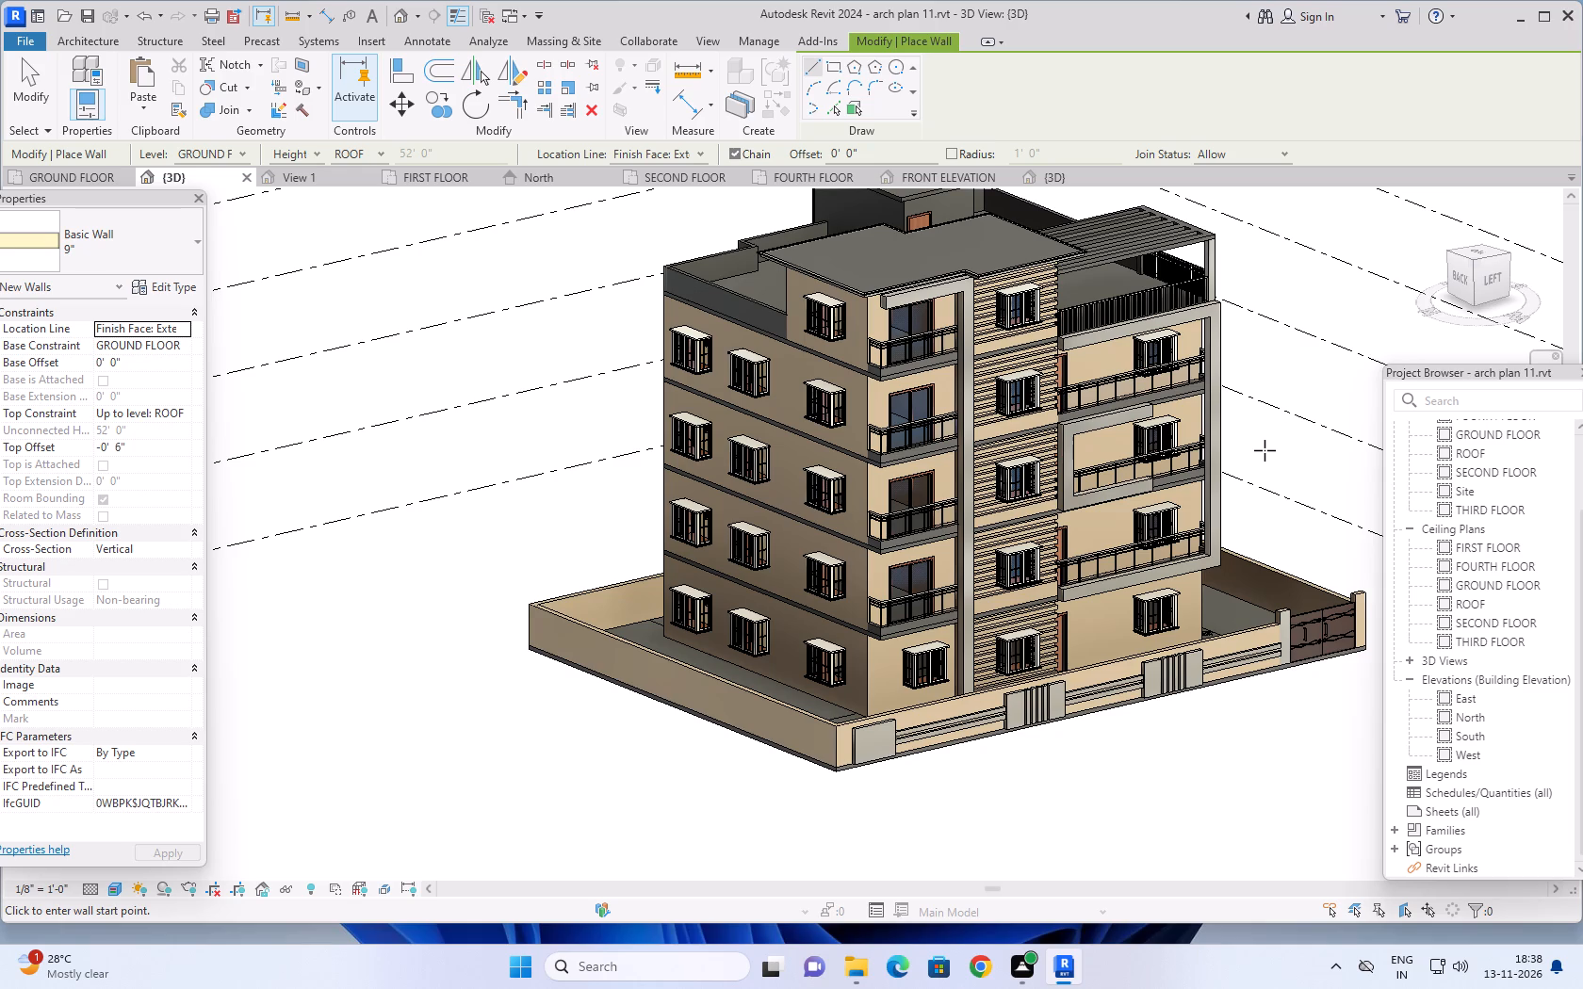
{"action": "scroll", "coordinate": [1041, 786], "scroll_direction": "up", "scroll_amount": 2}
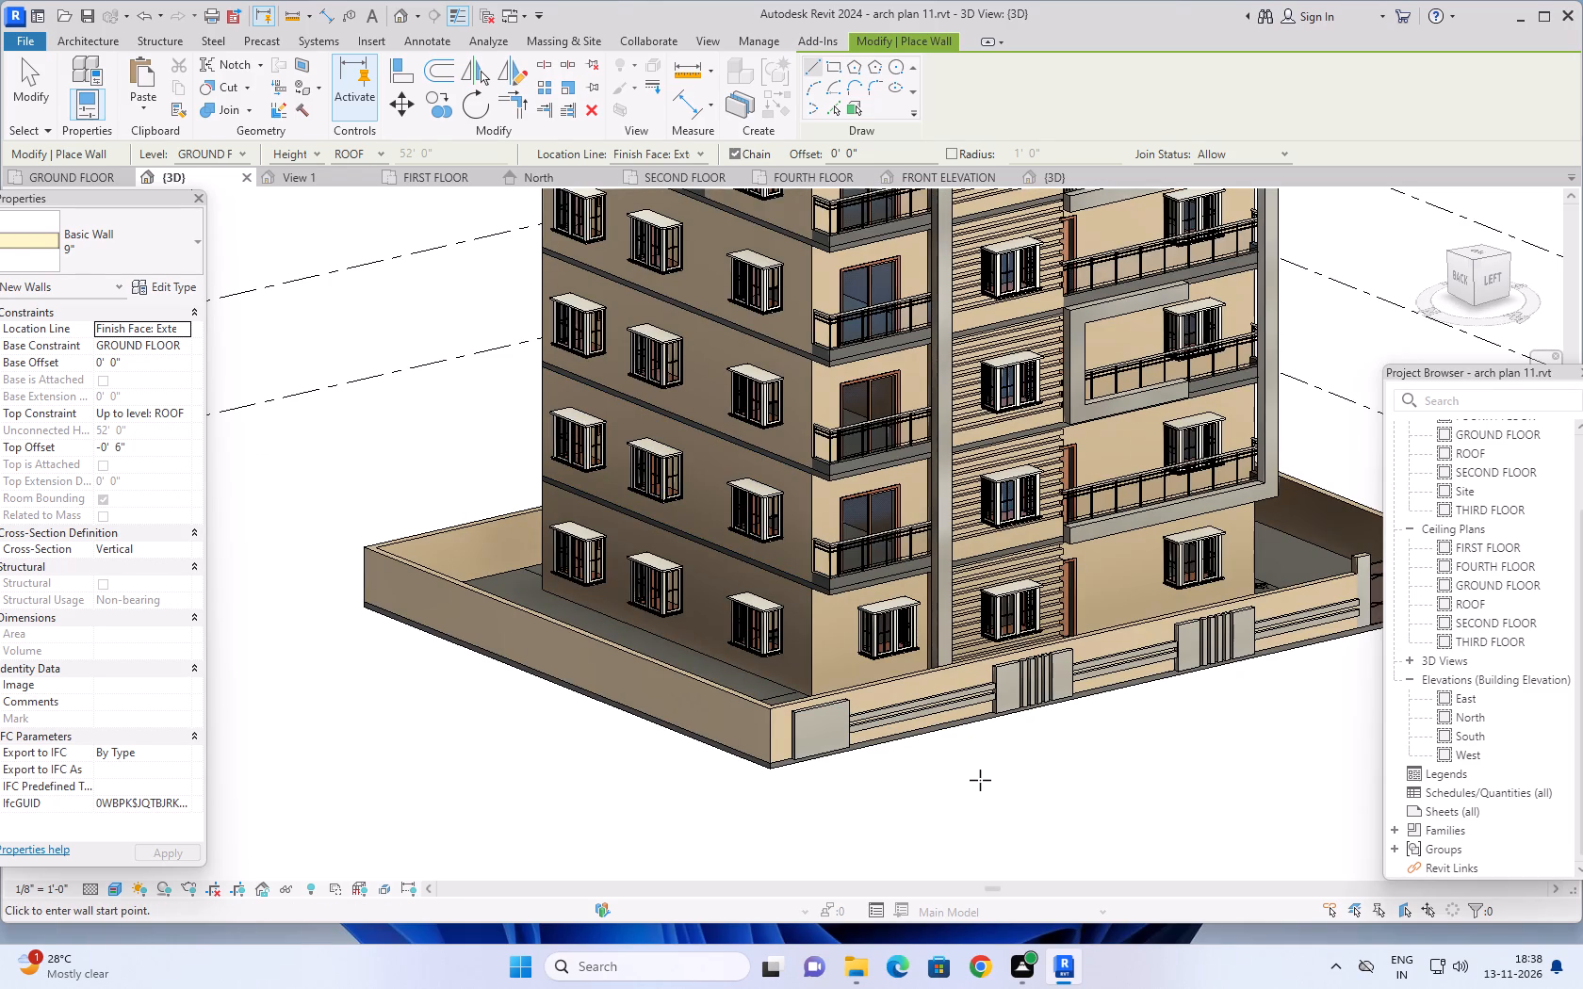
{"action": "middle_click_drag", "start_coordinate": [985, 765], "coordinate": [1072, 867]}
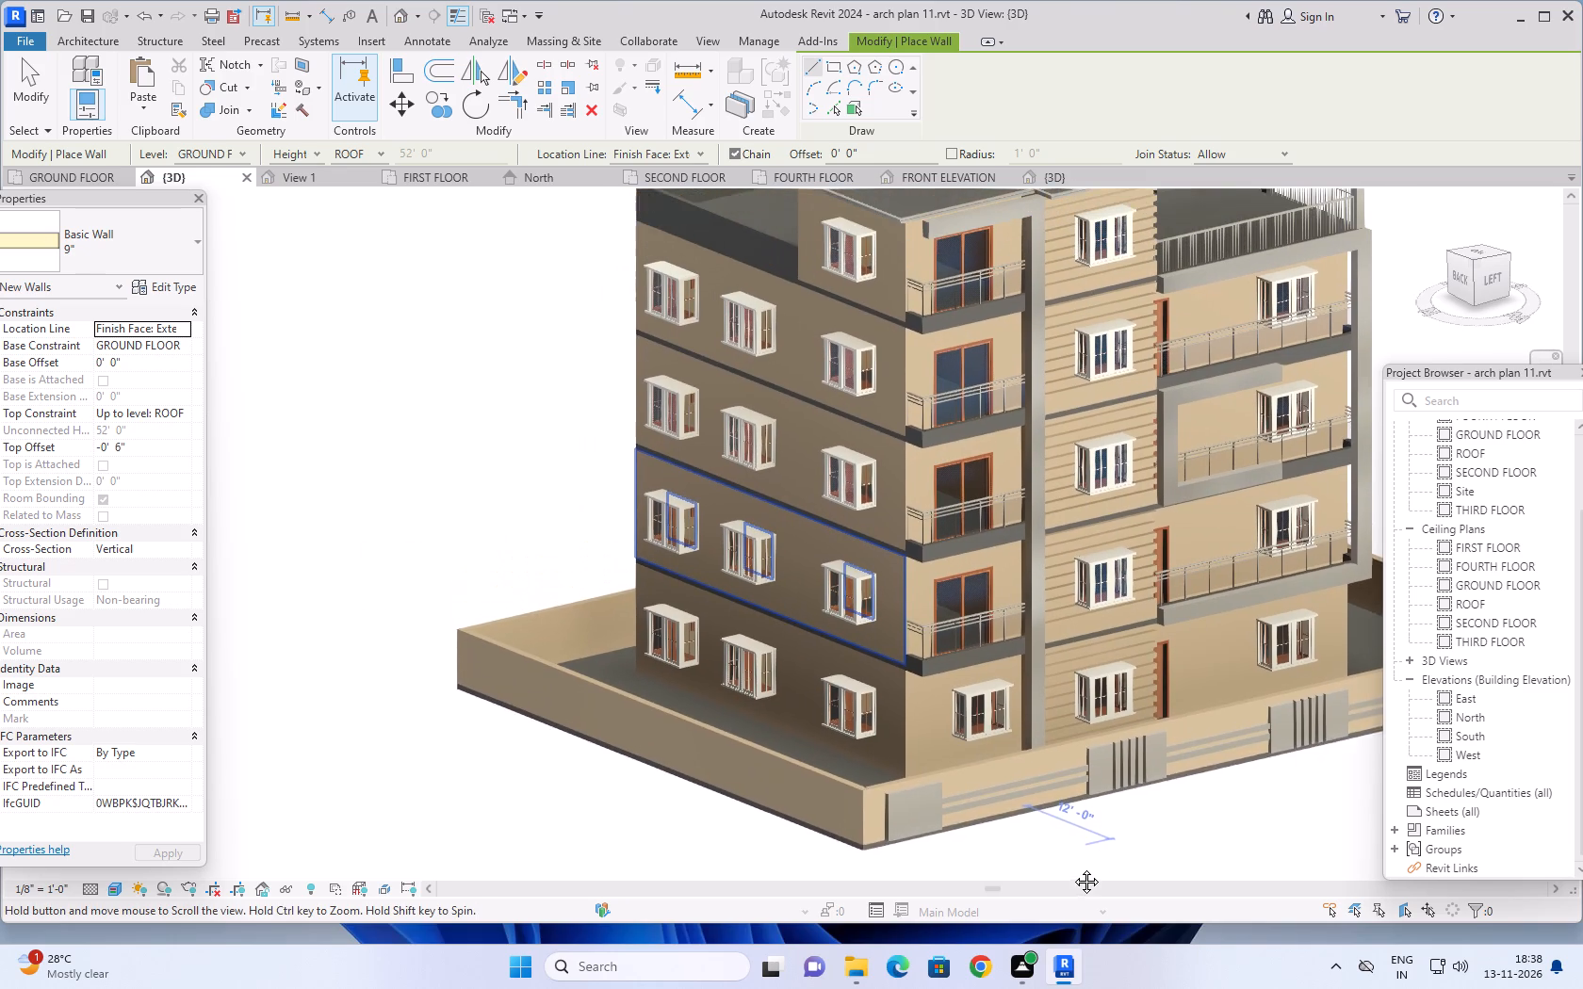
{"action": "middle_click_drag", "start_coordinate": [1072, 867], "coordinate": [1072, 868]}
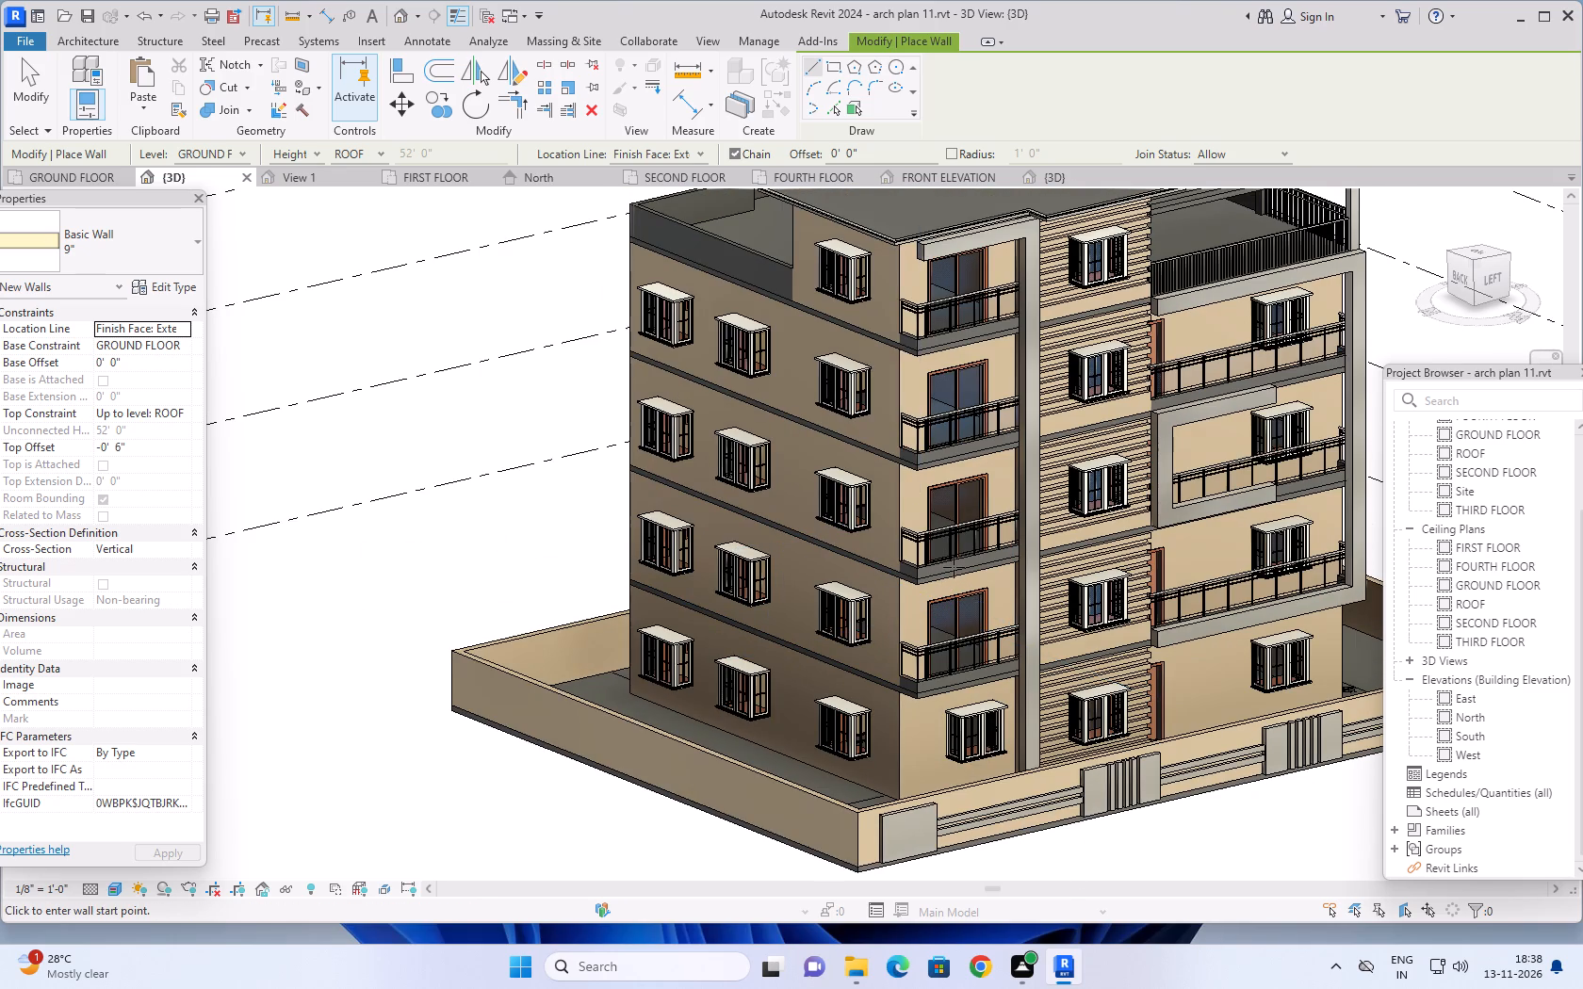
{"action": "scroll", "coordinate": [987, 478], "scroll_direction": "down", "scroll_amount": 2}
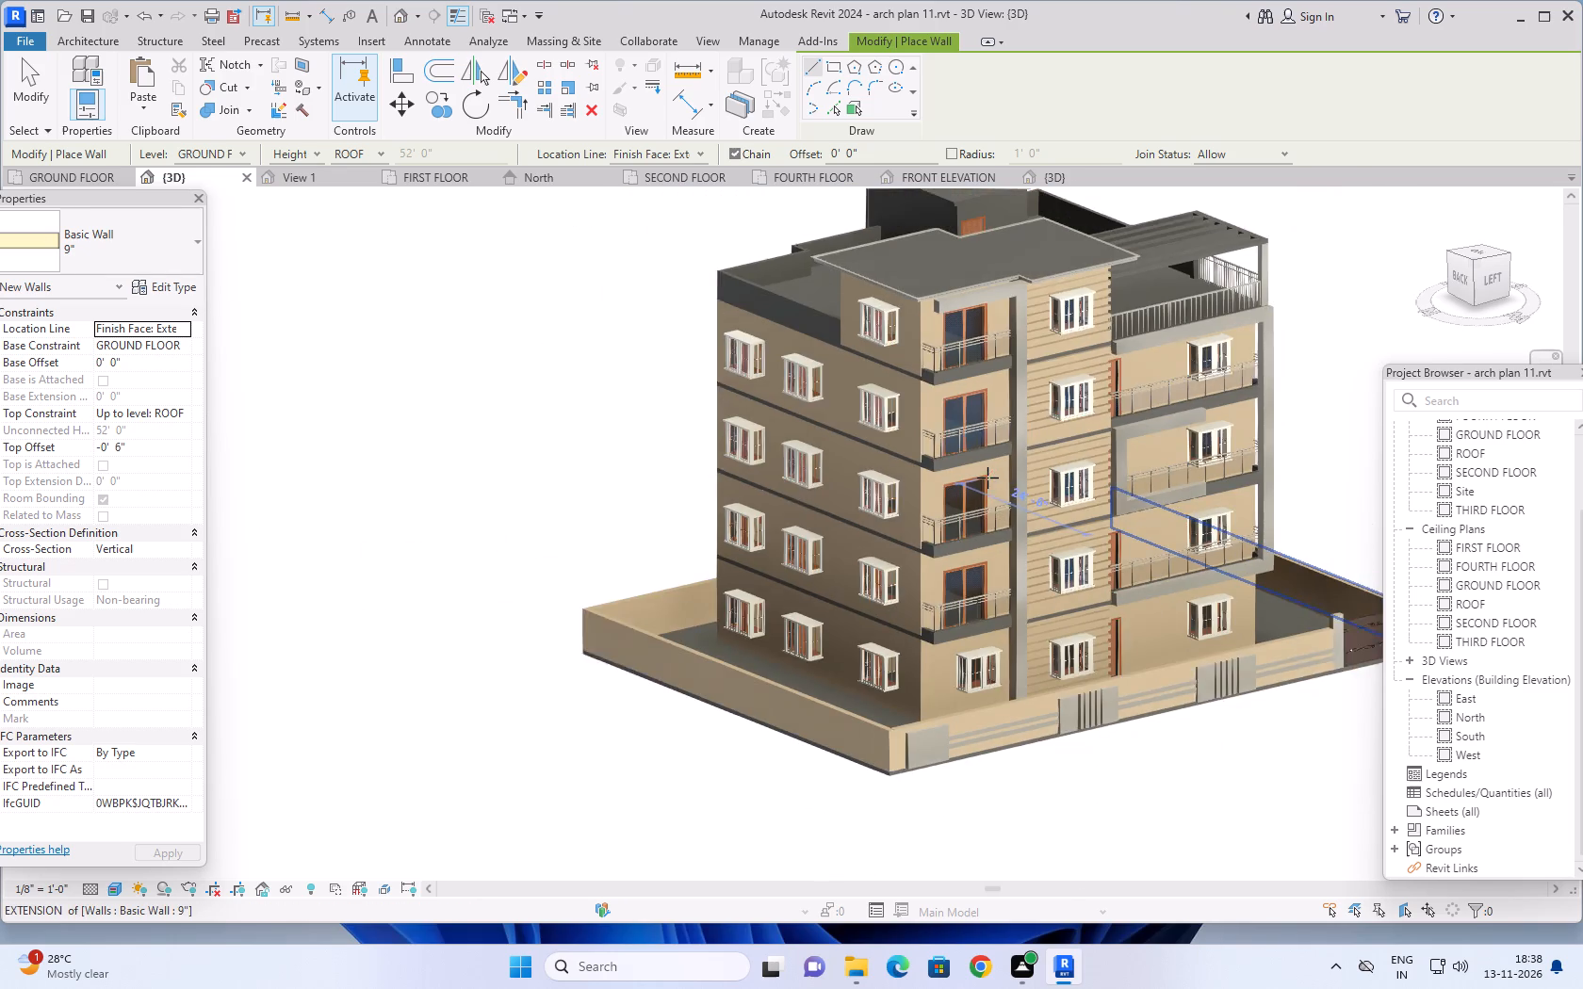
{"action": "scroll", "coordinate": [987, 478], "scroll_direction": "down", "scroll_amount": 1}
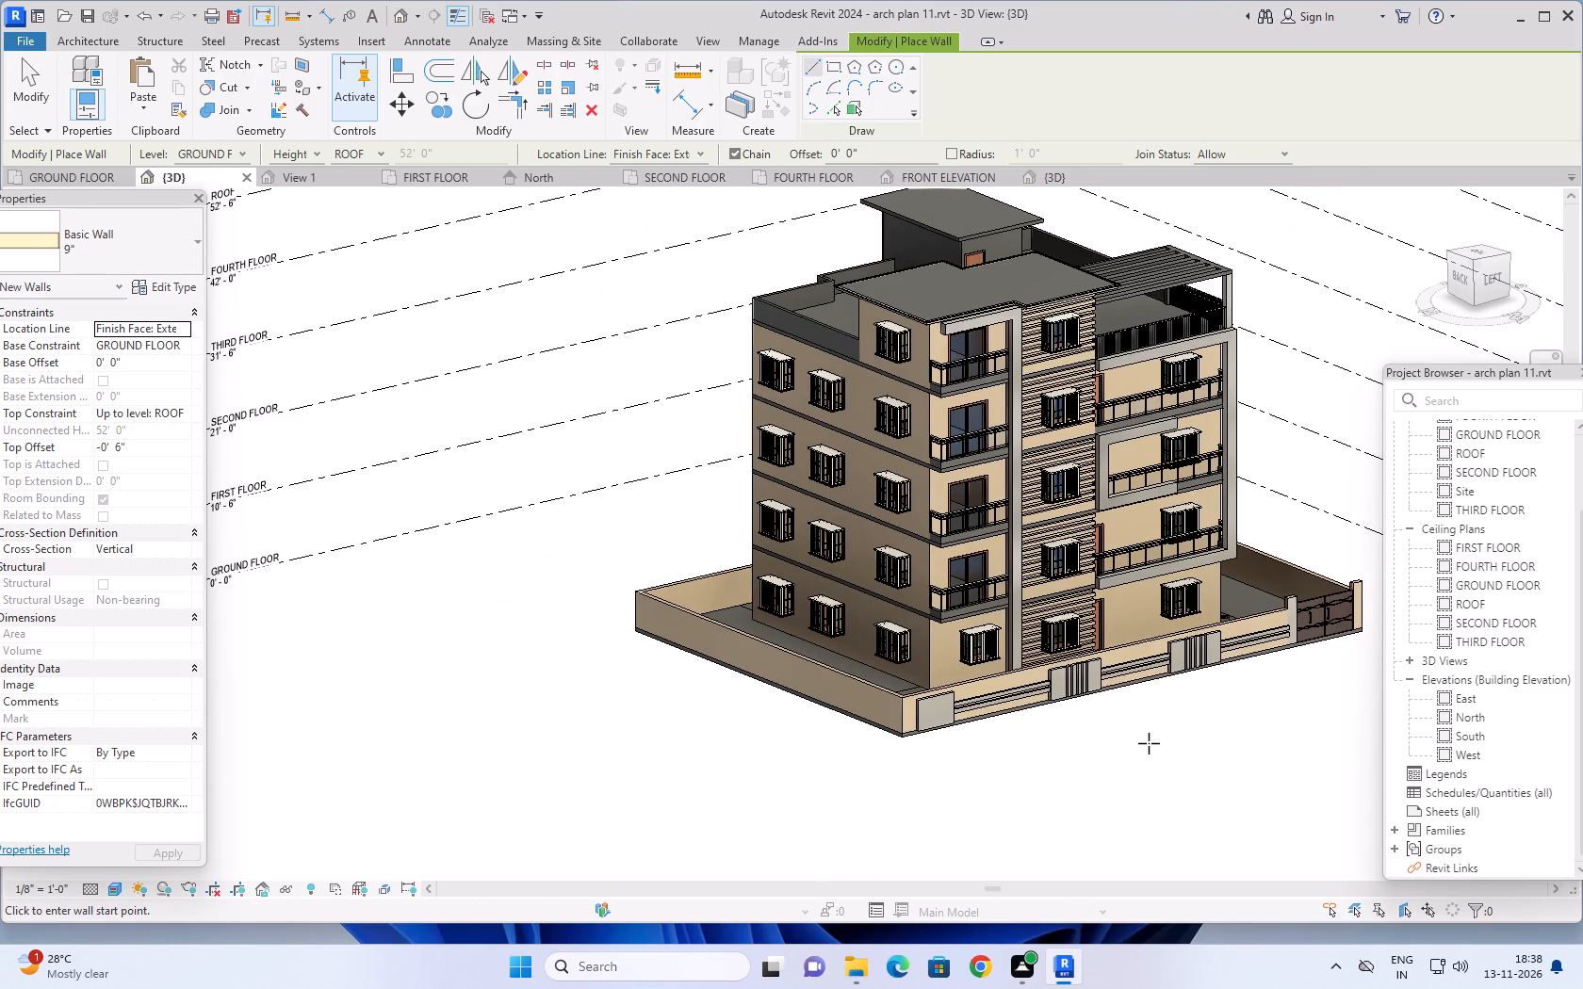
{"action": "scroll", "coordinate": [1149, 743], "scroll_direction": "up", "scroll_amount": 3}
{"action": "middle_click_drag", "start_coordinate": [1163, 714], "coordinate": [1166, 791]}
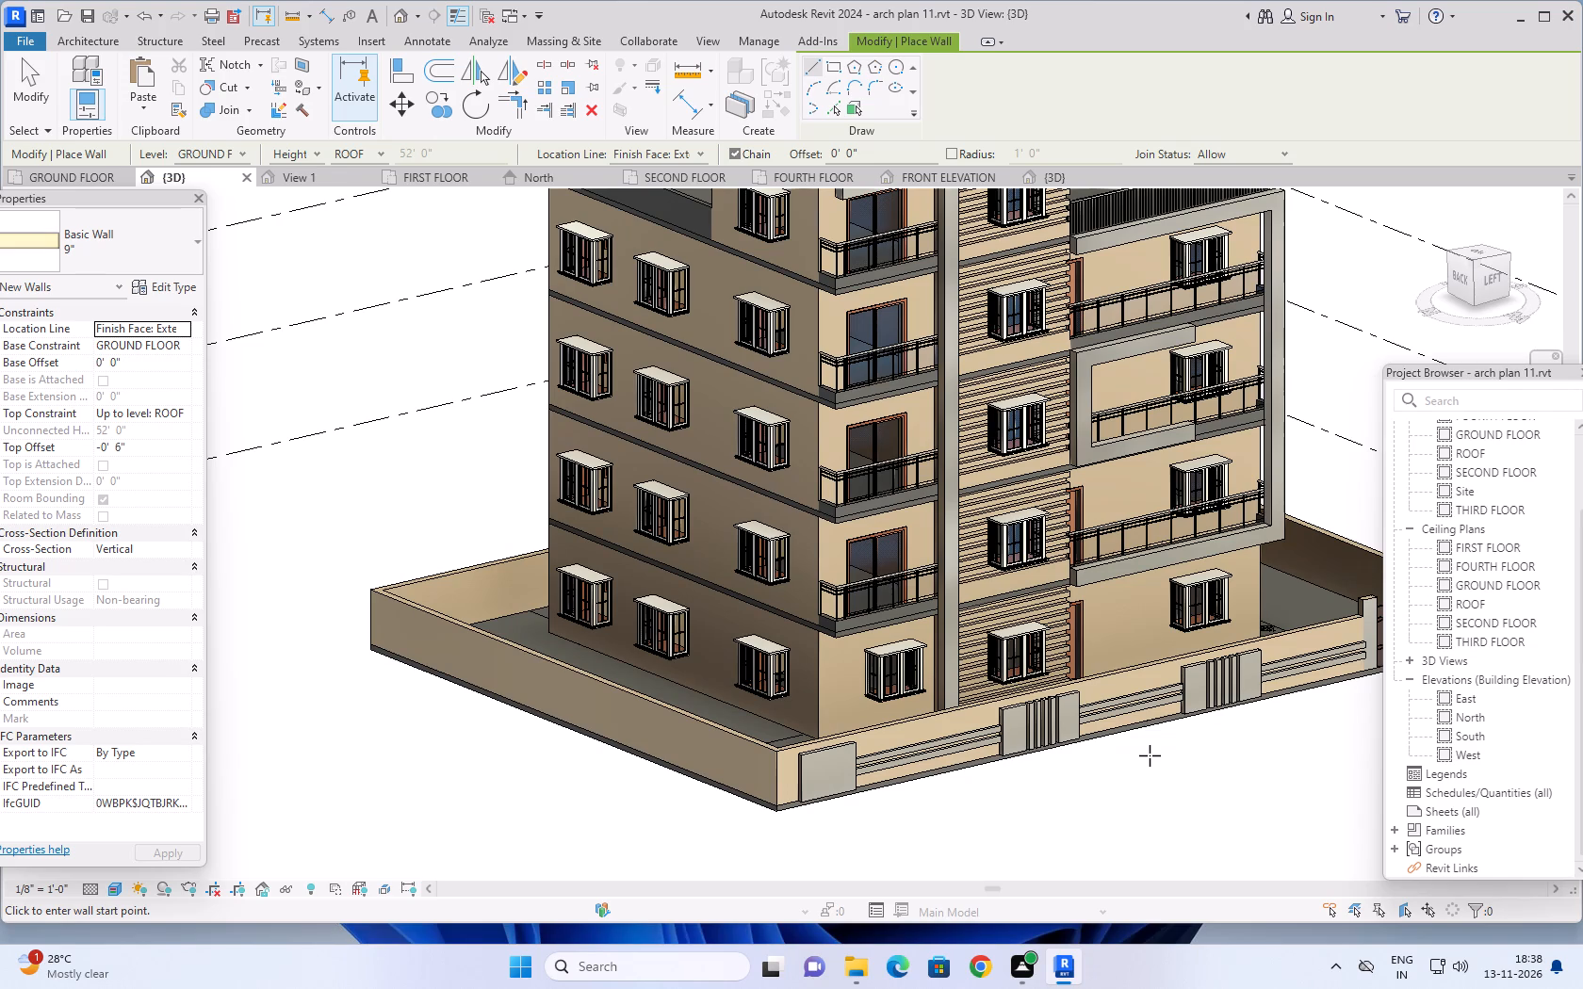
{"action": "scroll", "coordinate": [1075, 826], "scroll_direction": "down", "scroll_amount": 1}
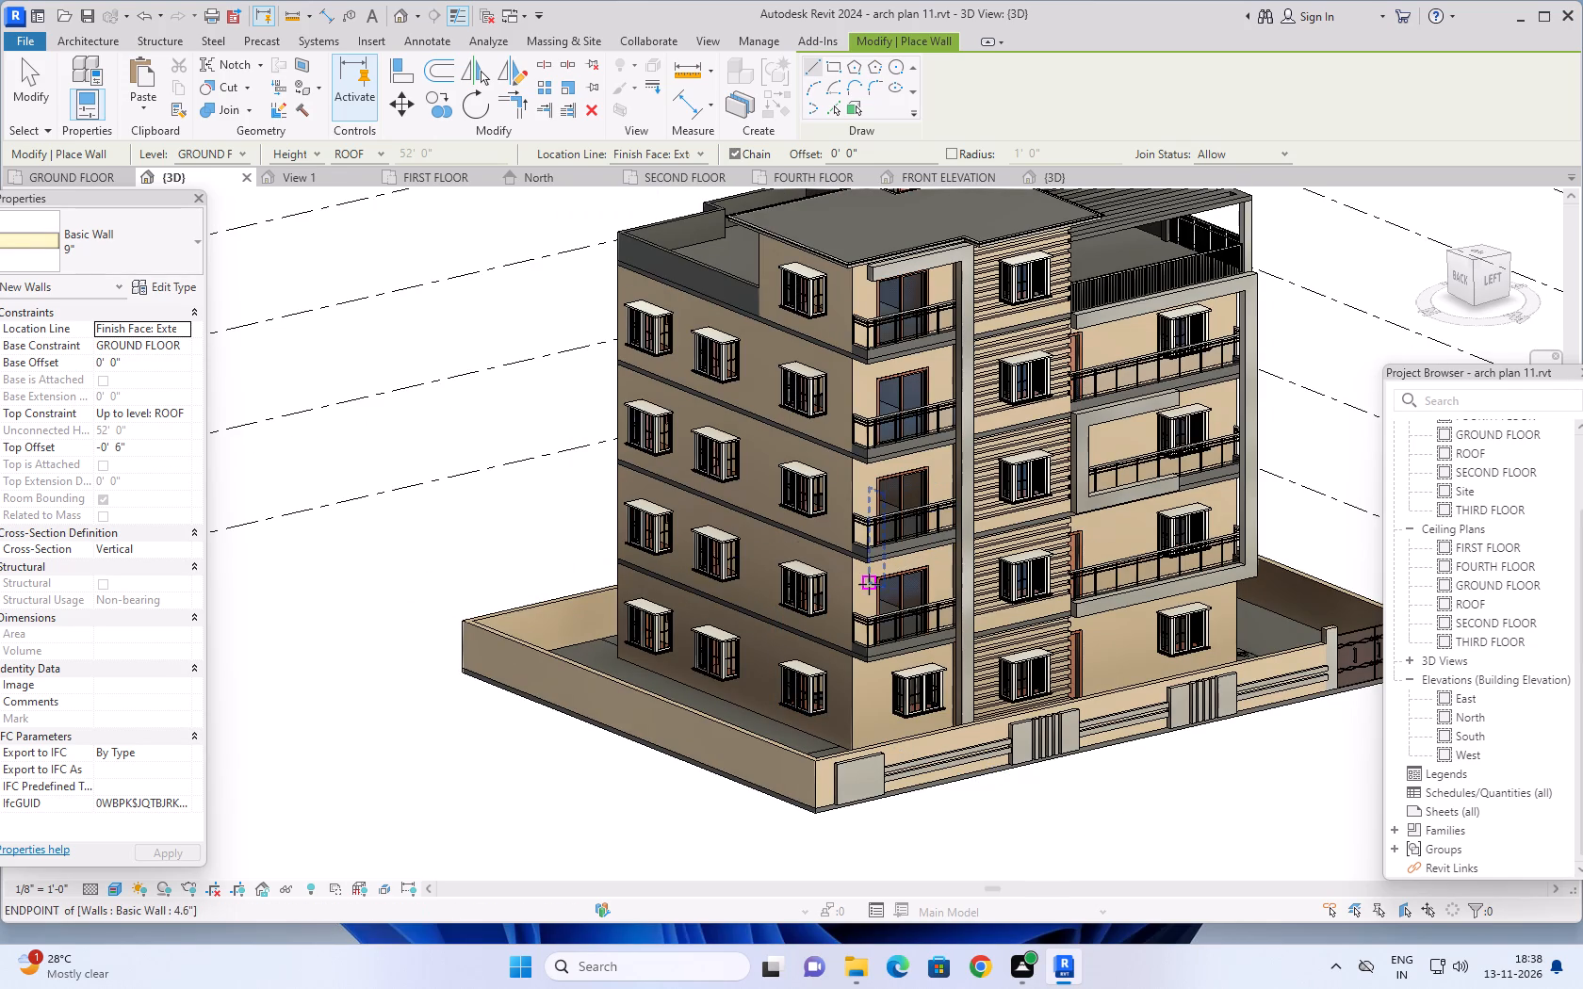
{"action": "scroll", "coordinate": [869, 584], "scroll_direction": "up", "scroll_amount": 5}
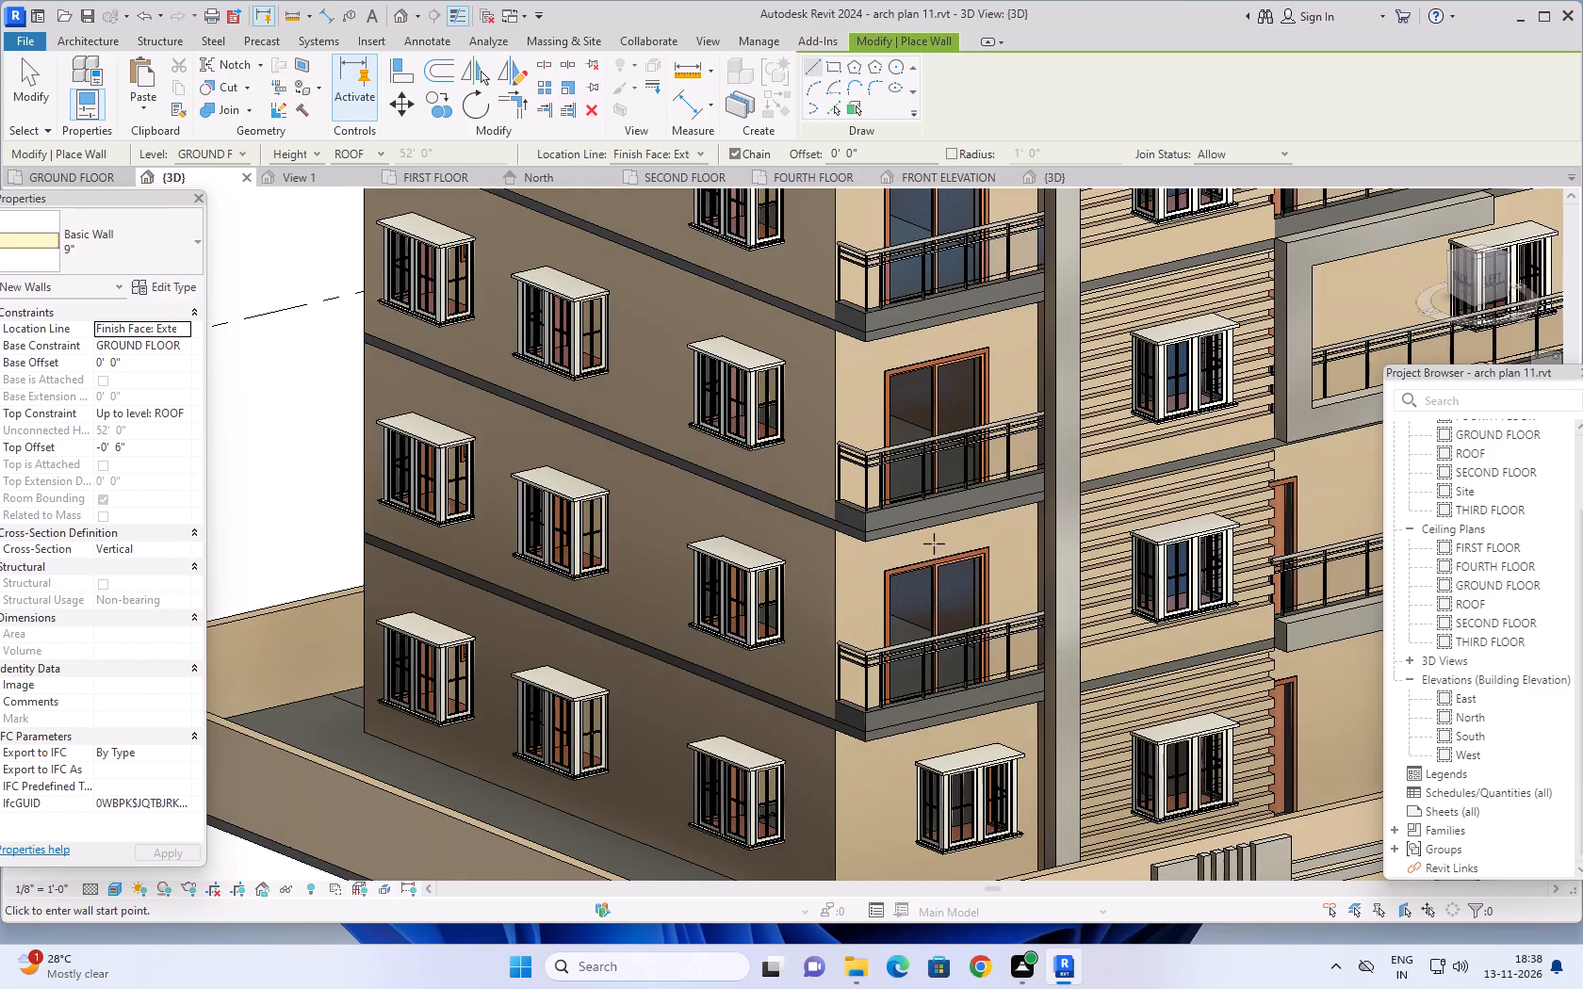
{"action": "scroll", "coordinate": [938, 543], "scroll_direction": "down", "scroll_amount": 2}
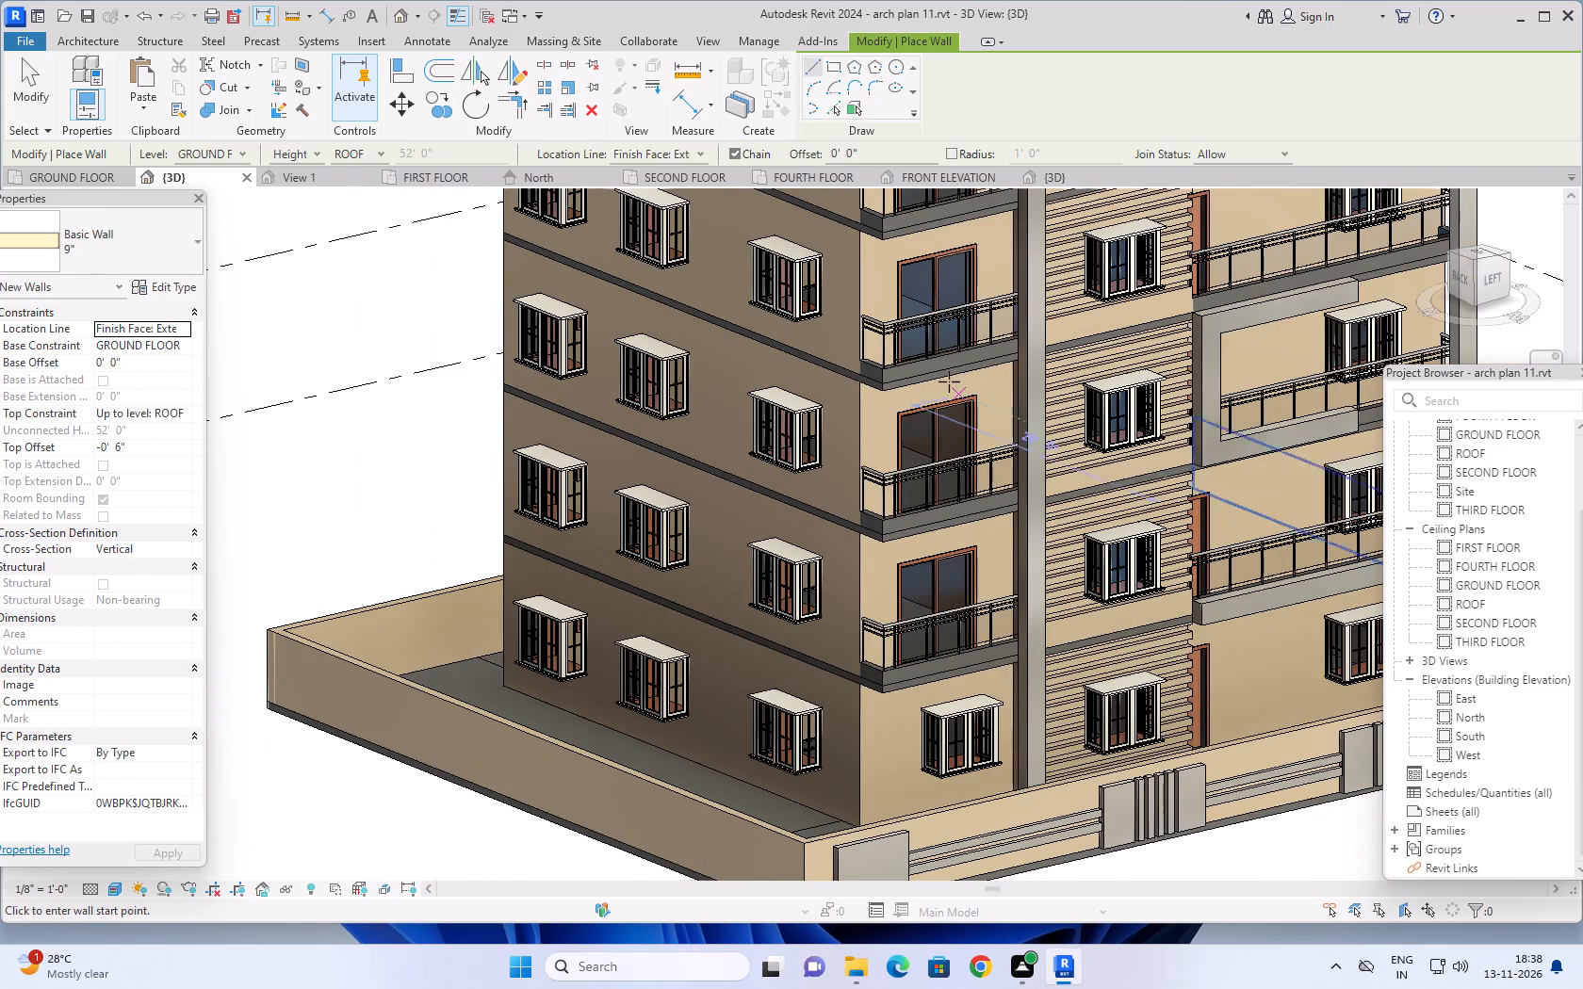
{"action": "scroll", "coordinate": [920, 397], "scroll_direction": "down", "scroll_amount": 1}
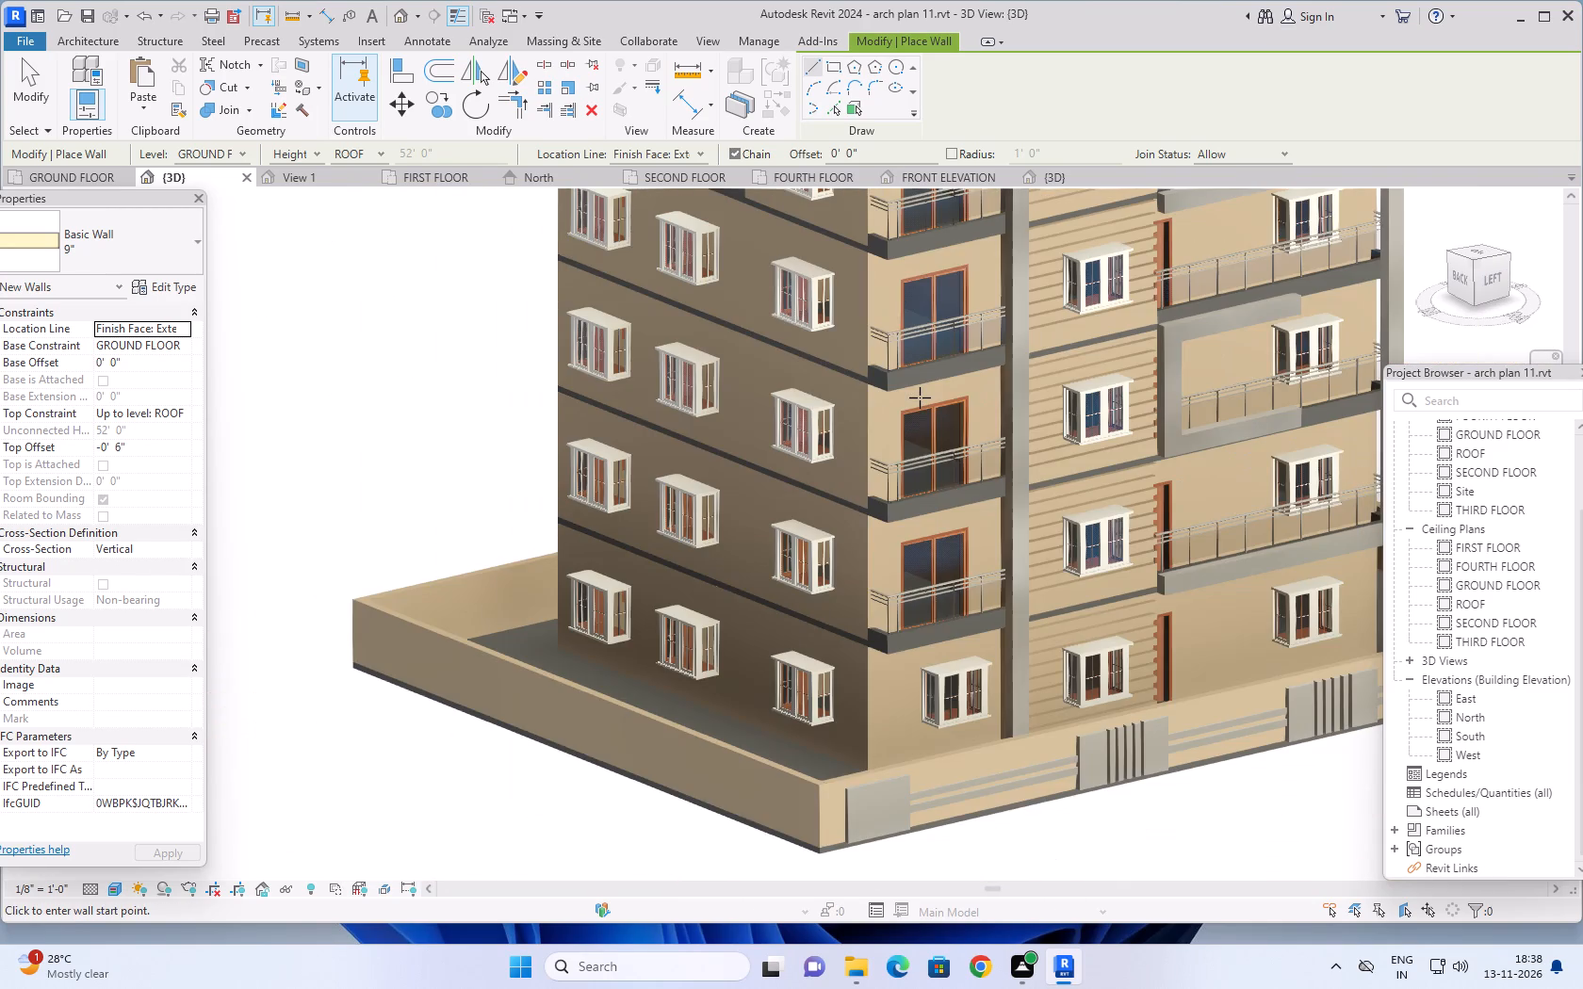
{"action": "scroll", "coordinate": [920, 397], "scroll_direction": "down", "scroll_amount": 1}
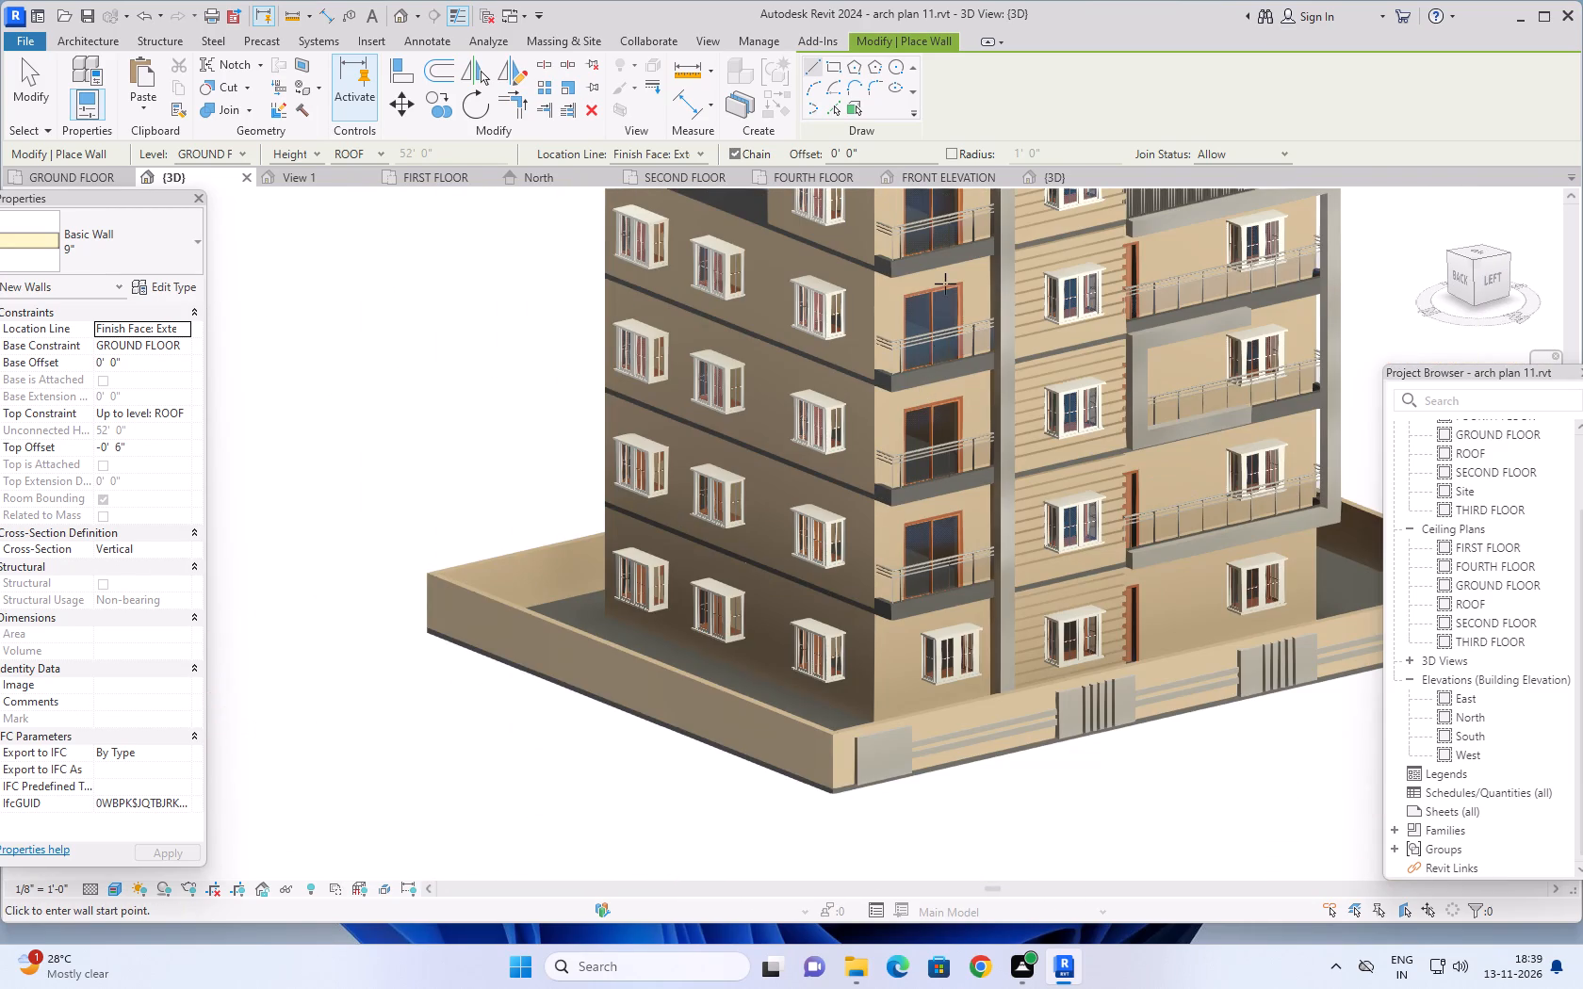
Examine the recoloured building in 3D from further out and around the corner between the window side wall and the balcony side.
{"action": "scroll", "coordinate": [945, 284], "scroll_direction": "down", "scroll_amount": 3}
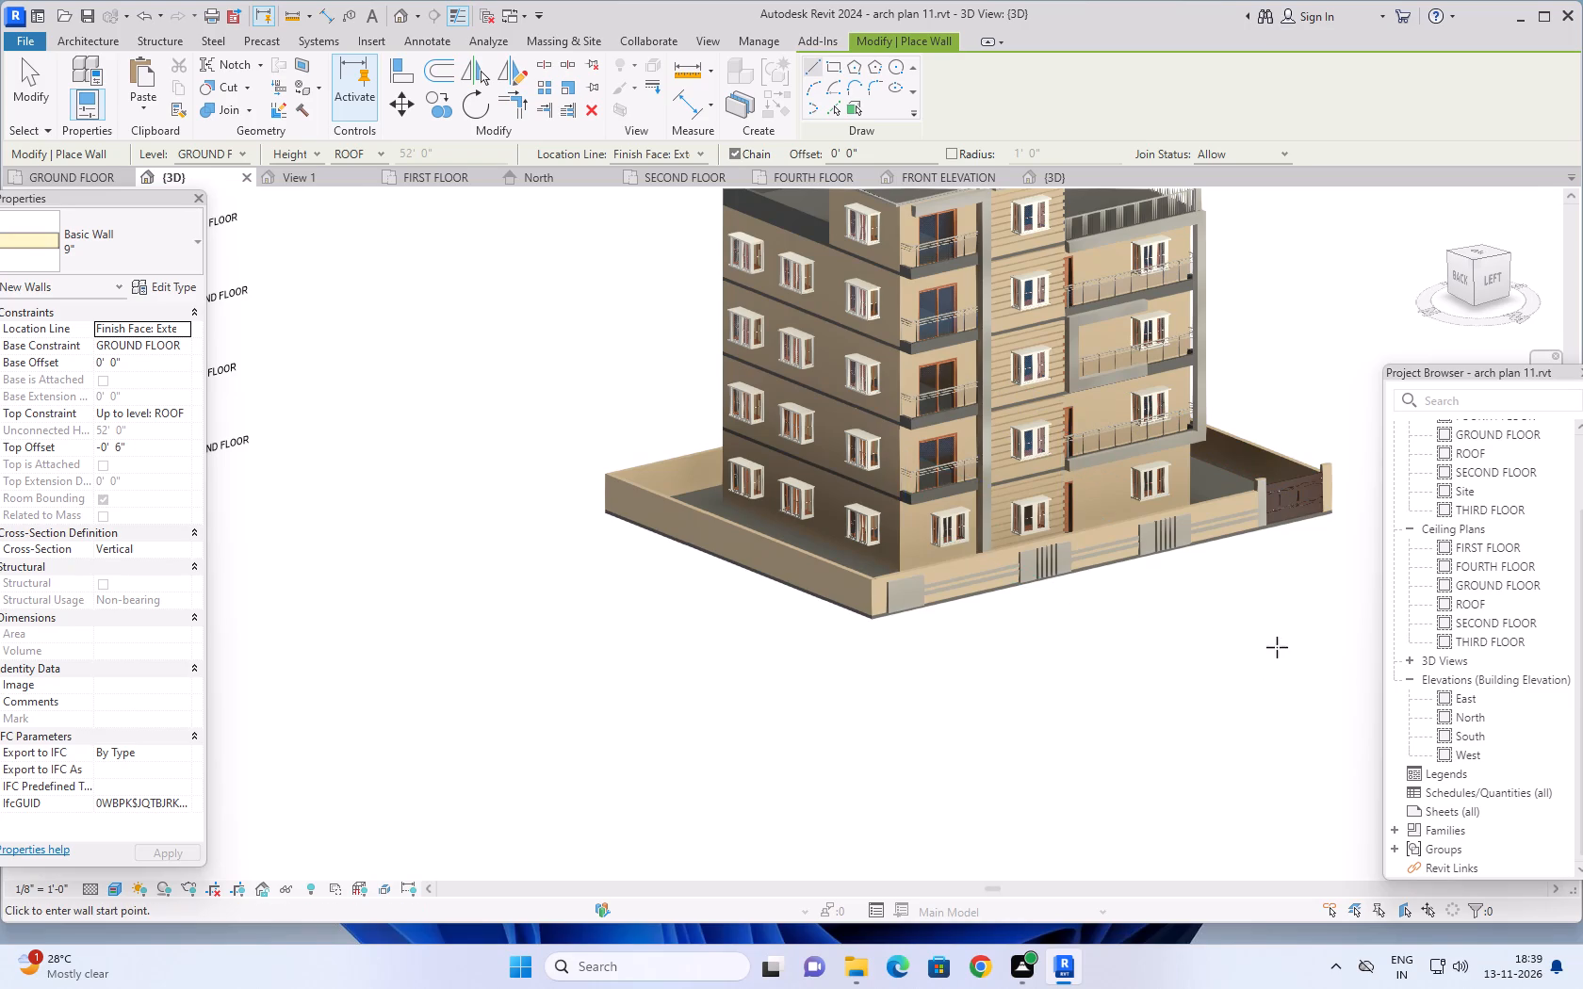
{"action": "middle_click_drag", "start_coordinate": [1261, 581], "coordinate": [1263, 701]}
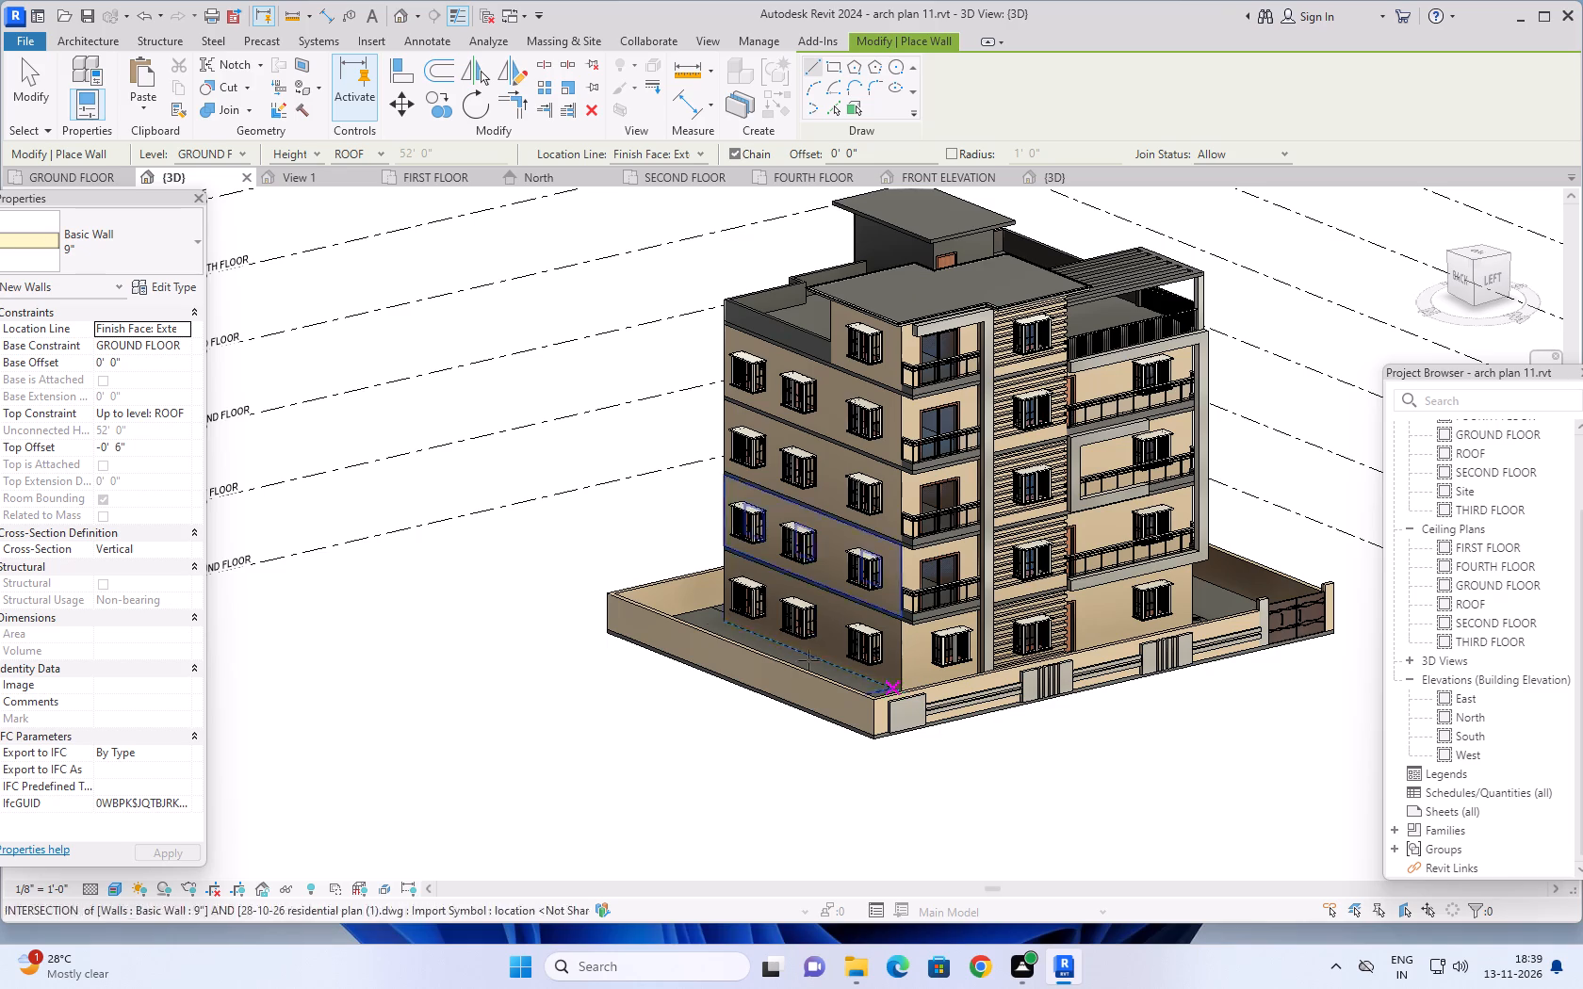
{"action": "scroll", "coordinate": [567, 487], "scroll_direction": "up", "scroll_amount": 2}
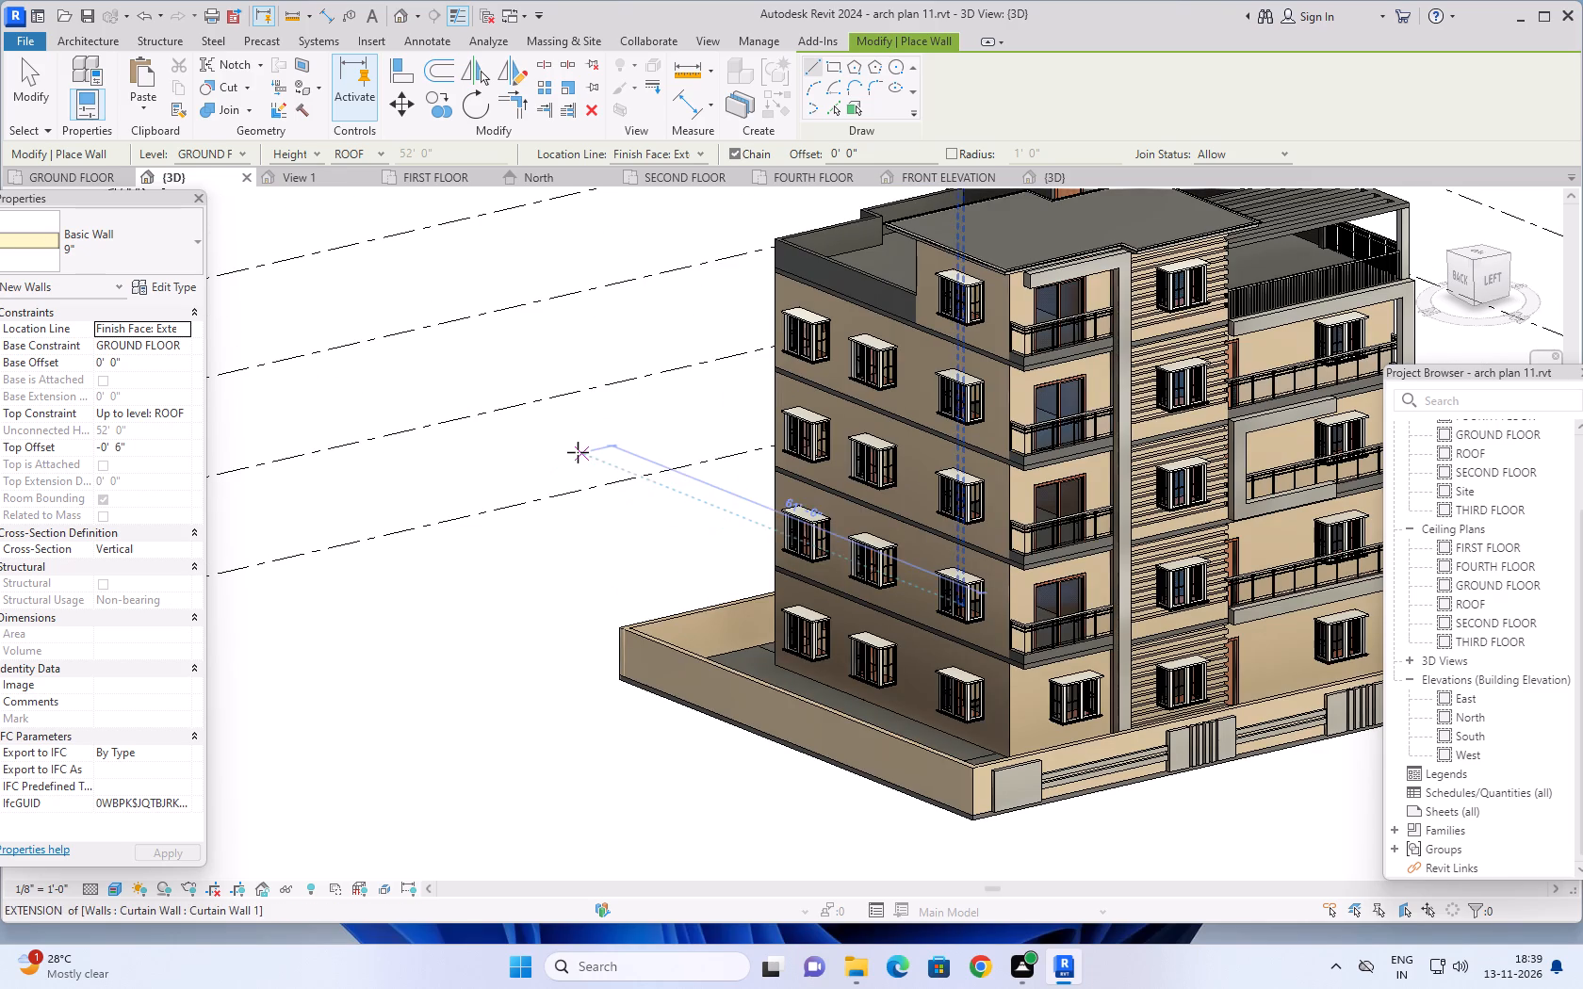
{"action": "middle_click_drag", "start_coordinate": [581, 576], "coordinate": [571, 567], "text": "shift"}
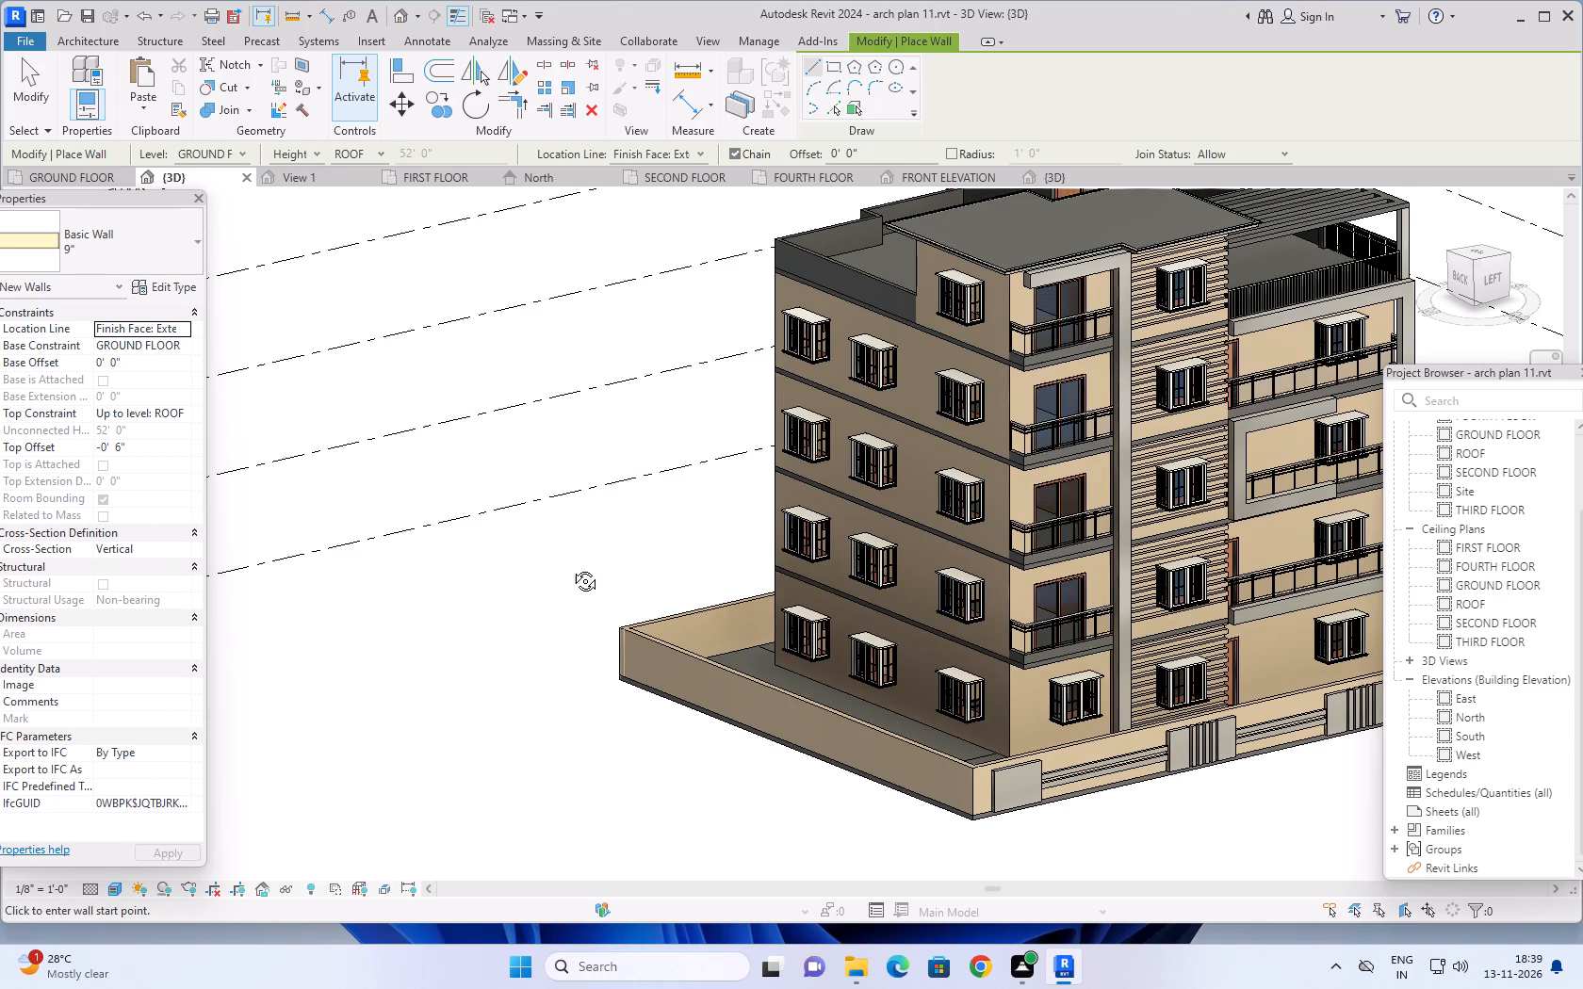
{"action": "middle_click_drag", "start_coordinate": [571, 567], "coordinate": [539, 490], "text": "shift"}
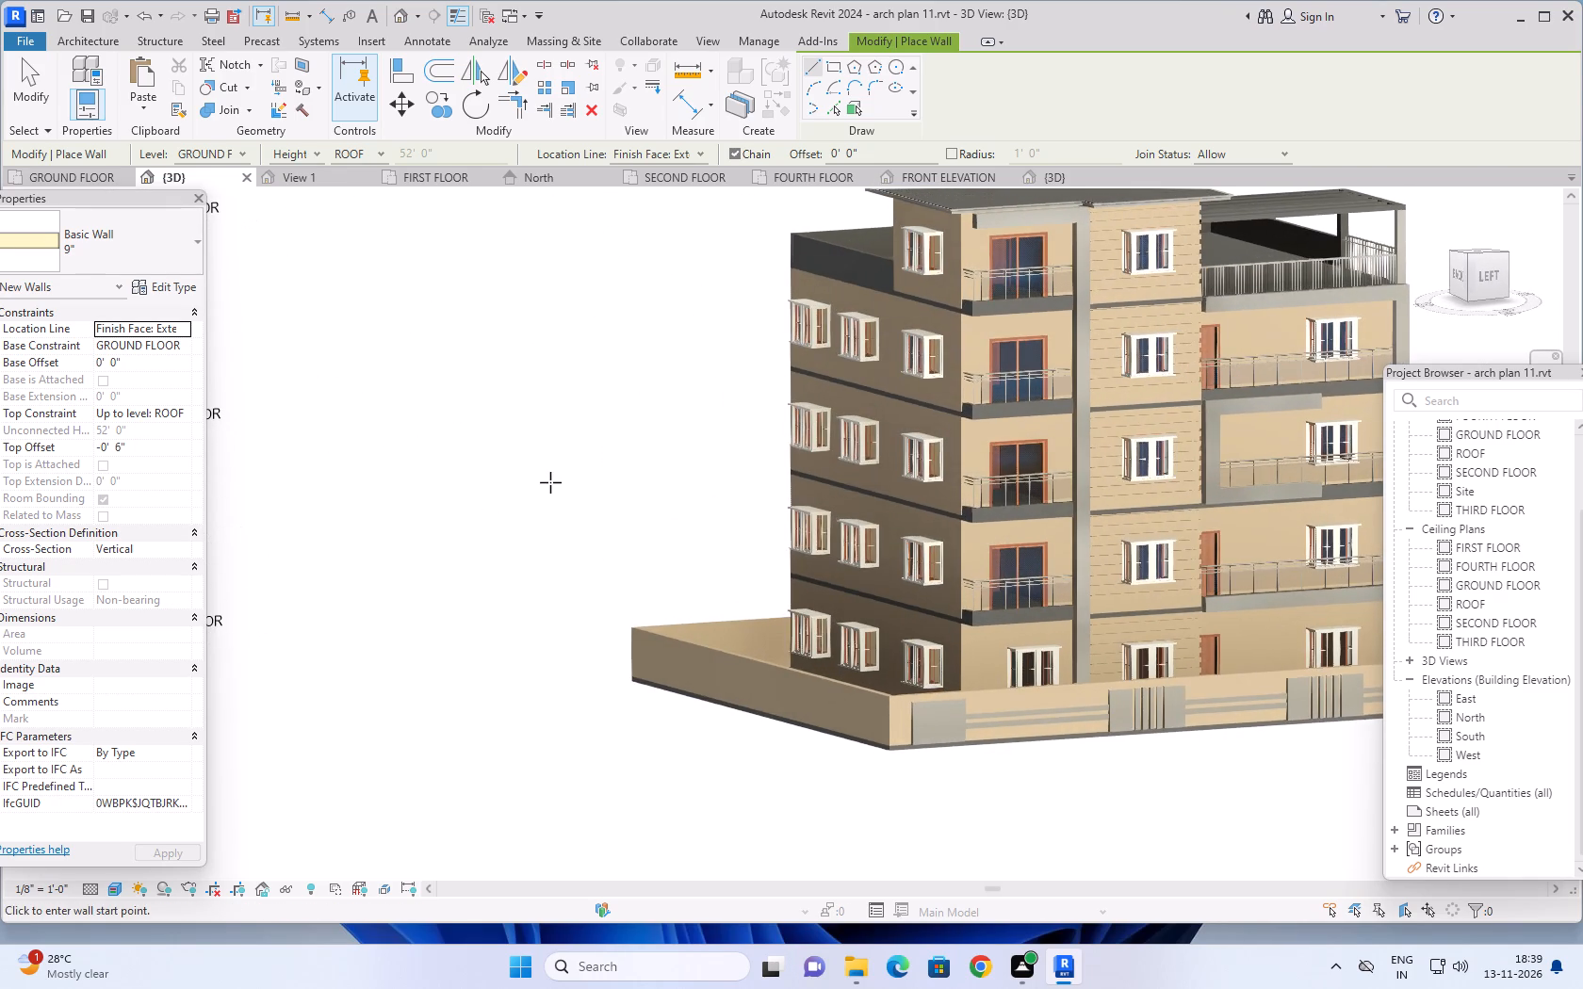
{"action": "scroll", "coordinate": [550, 482], "scroll_direction": "down", "scroll_amount": 1}
{"action": "middle_click_drag", "start_coordinate": [556, 482], "coordinate": [549, 566]}
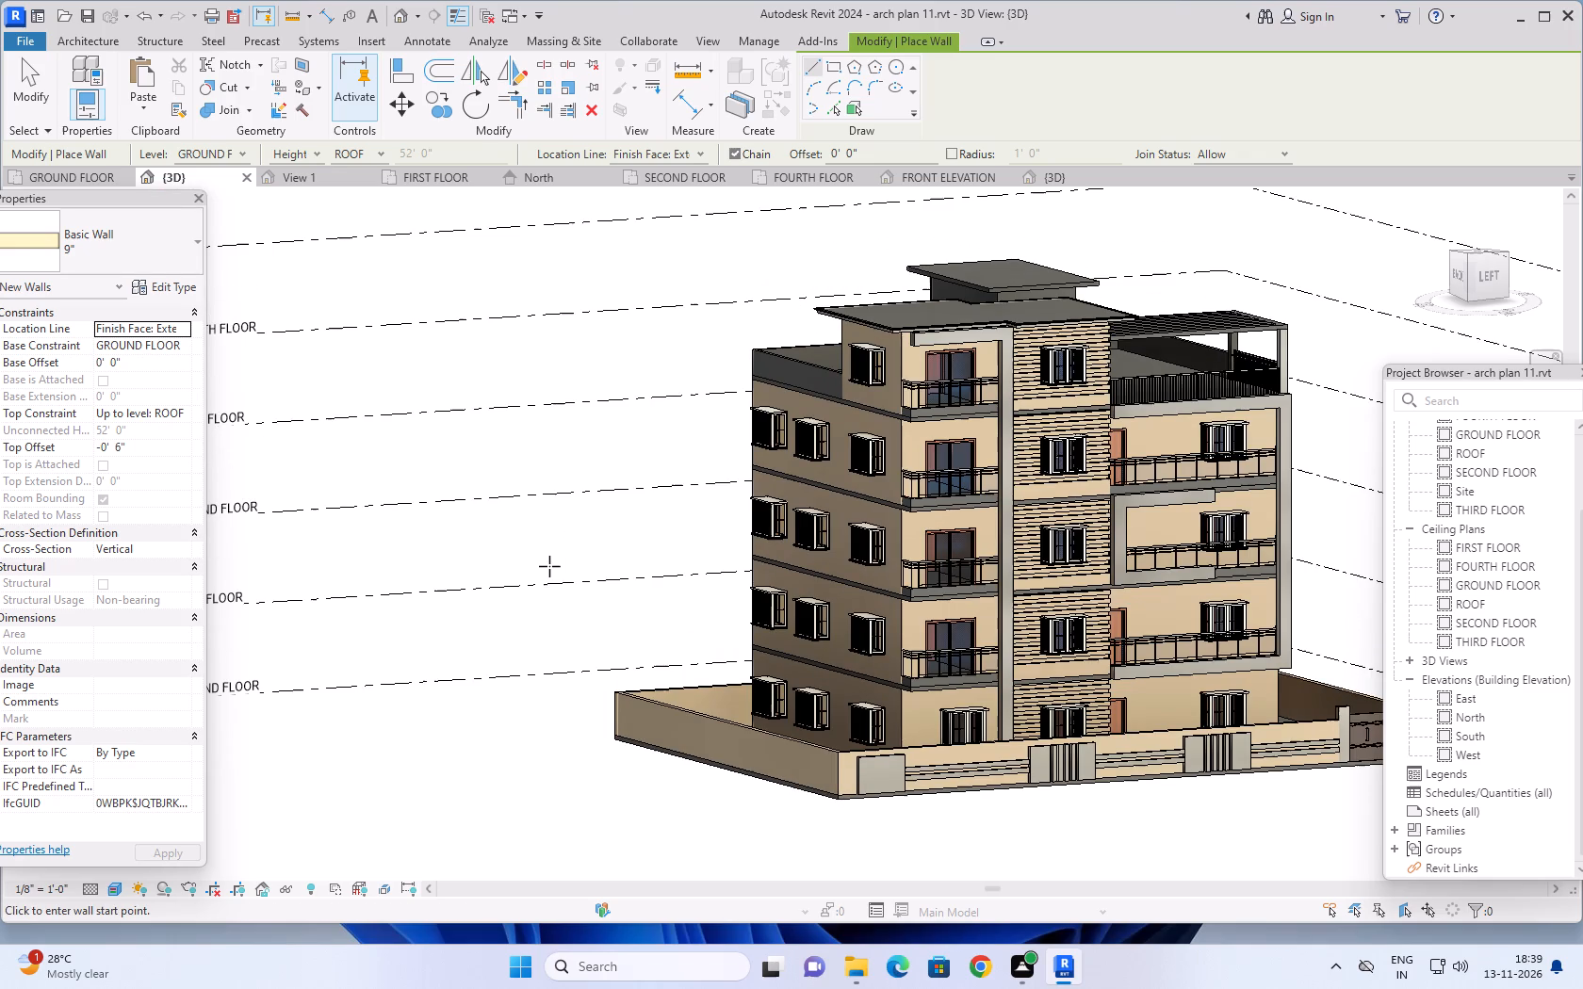
{"action": "middle_click_drag", "start_coordinate": [570, 551], "coordinate": [589, 558], "text": "shift"}
{"action": "scroll", "coordinate": [589, 558], "scroll_direction": "up", "scroll_amount": 2}
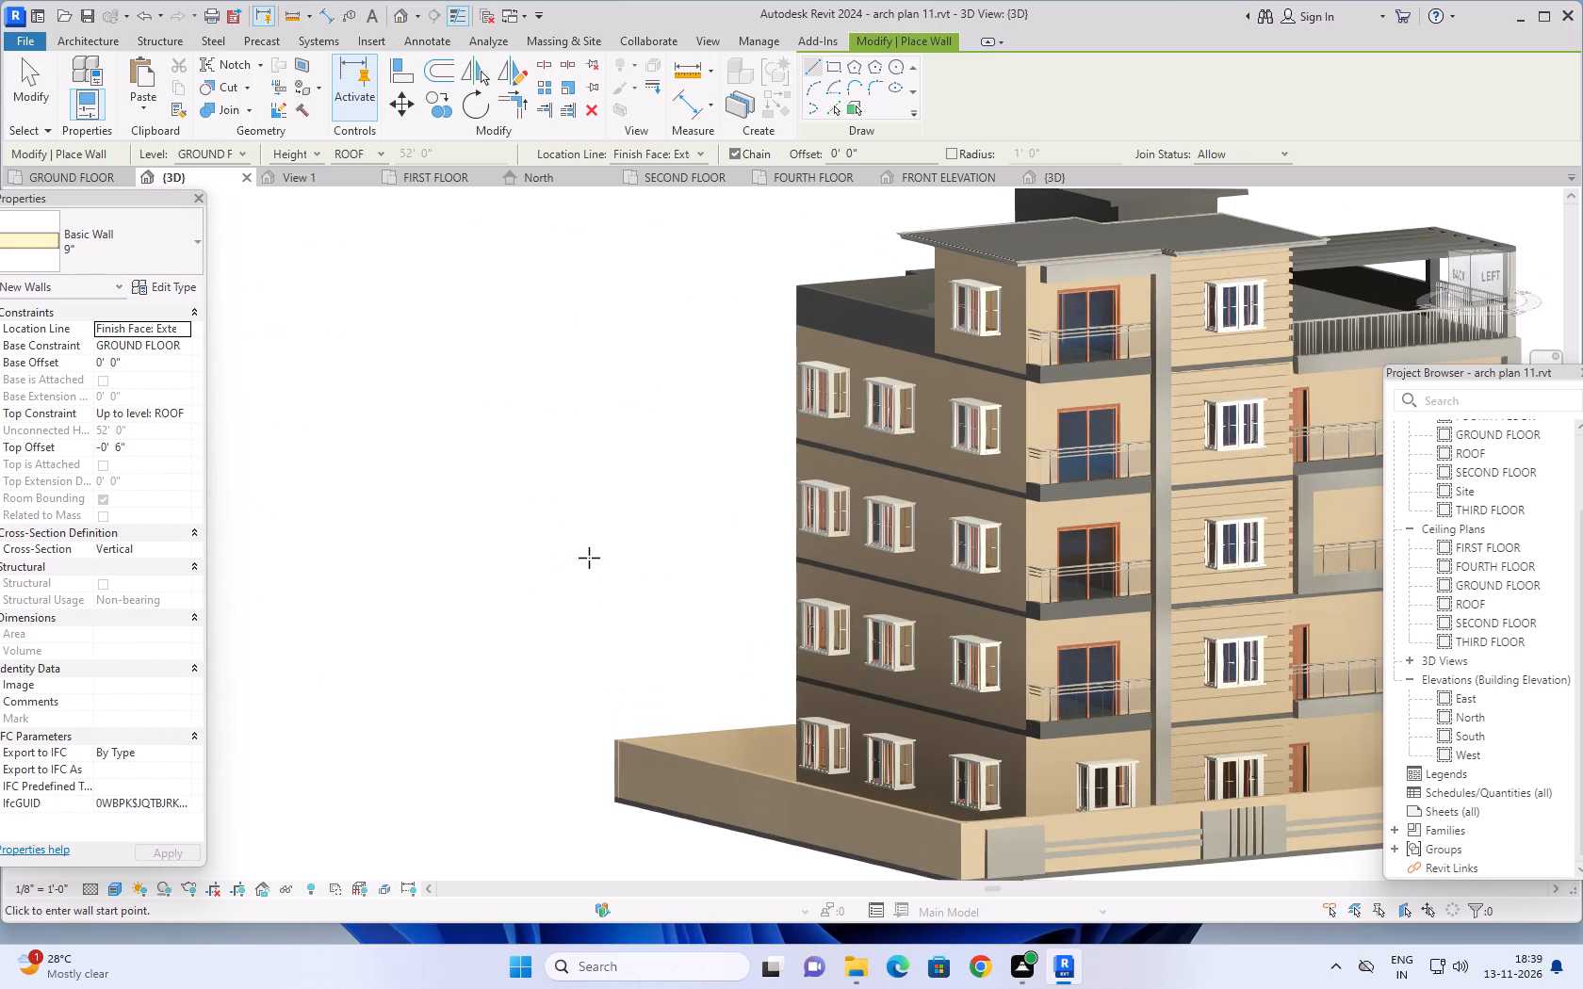
{"action": "key", "text": "Escape"}
{"action": "key", "text": "Escape"}
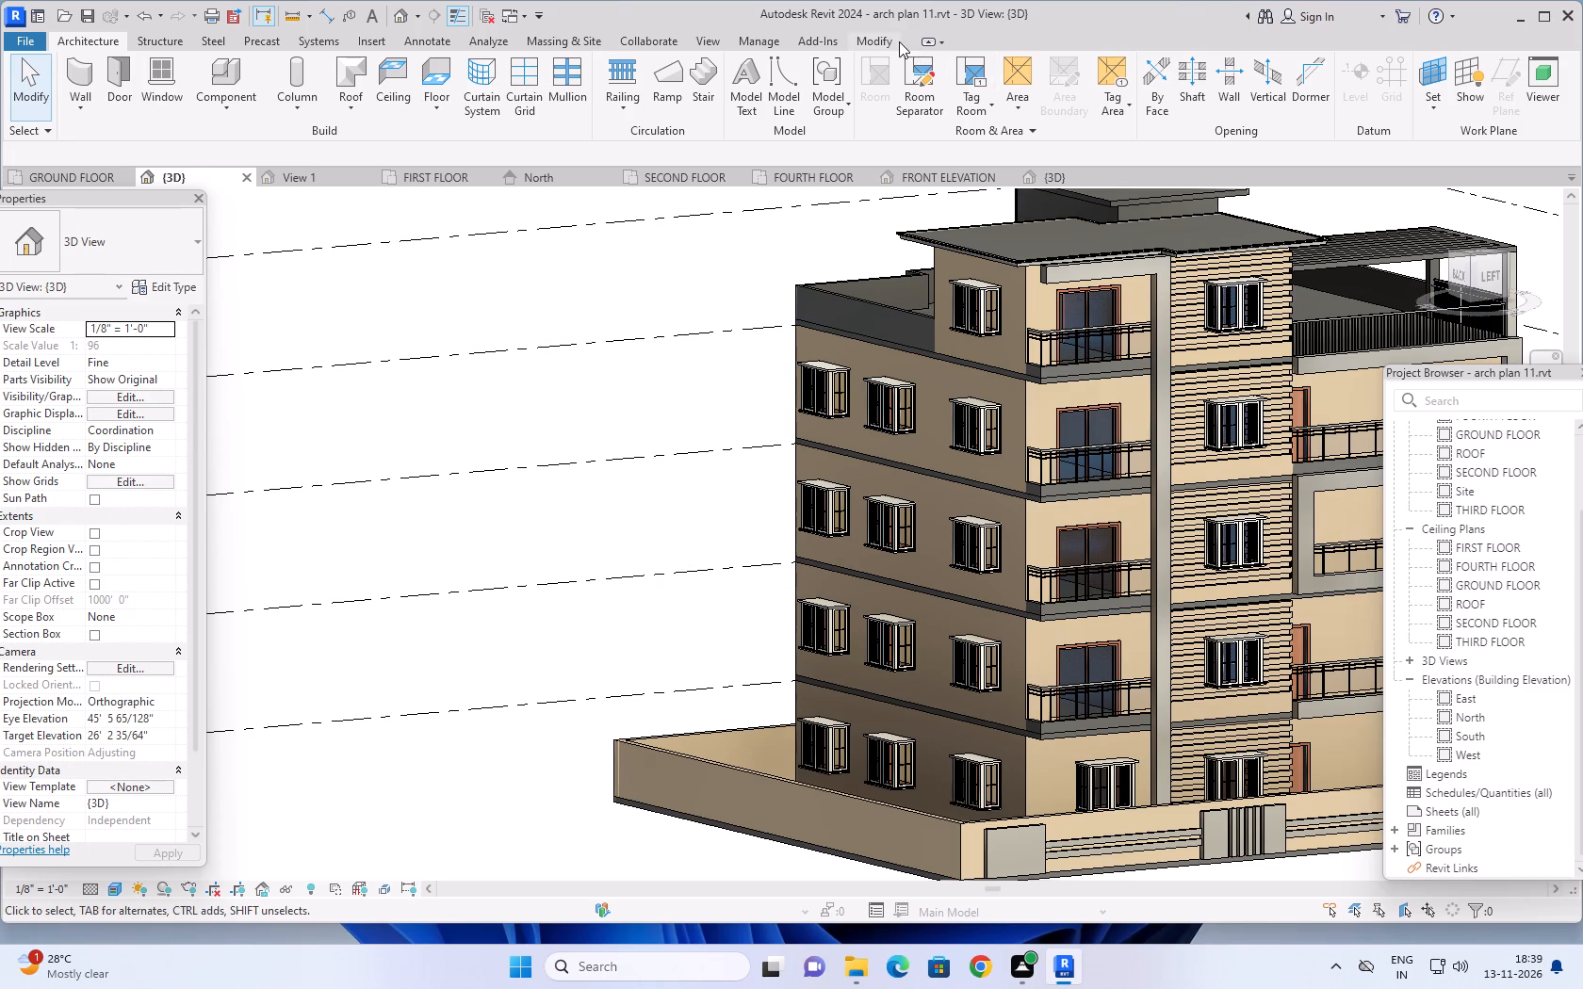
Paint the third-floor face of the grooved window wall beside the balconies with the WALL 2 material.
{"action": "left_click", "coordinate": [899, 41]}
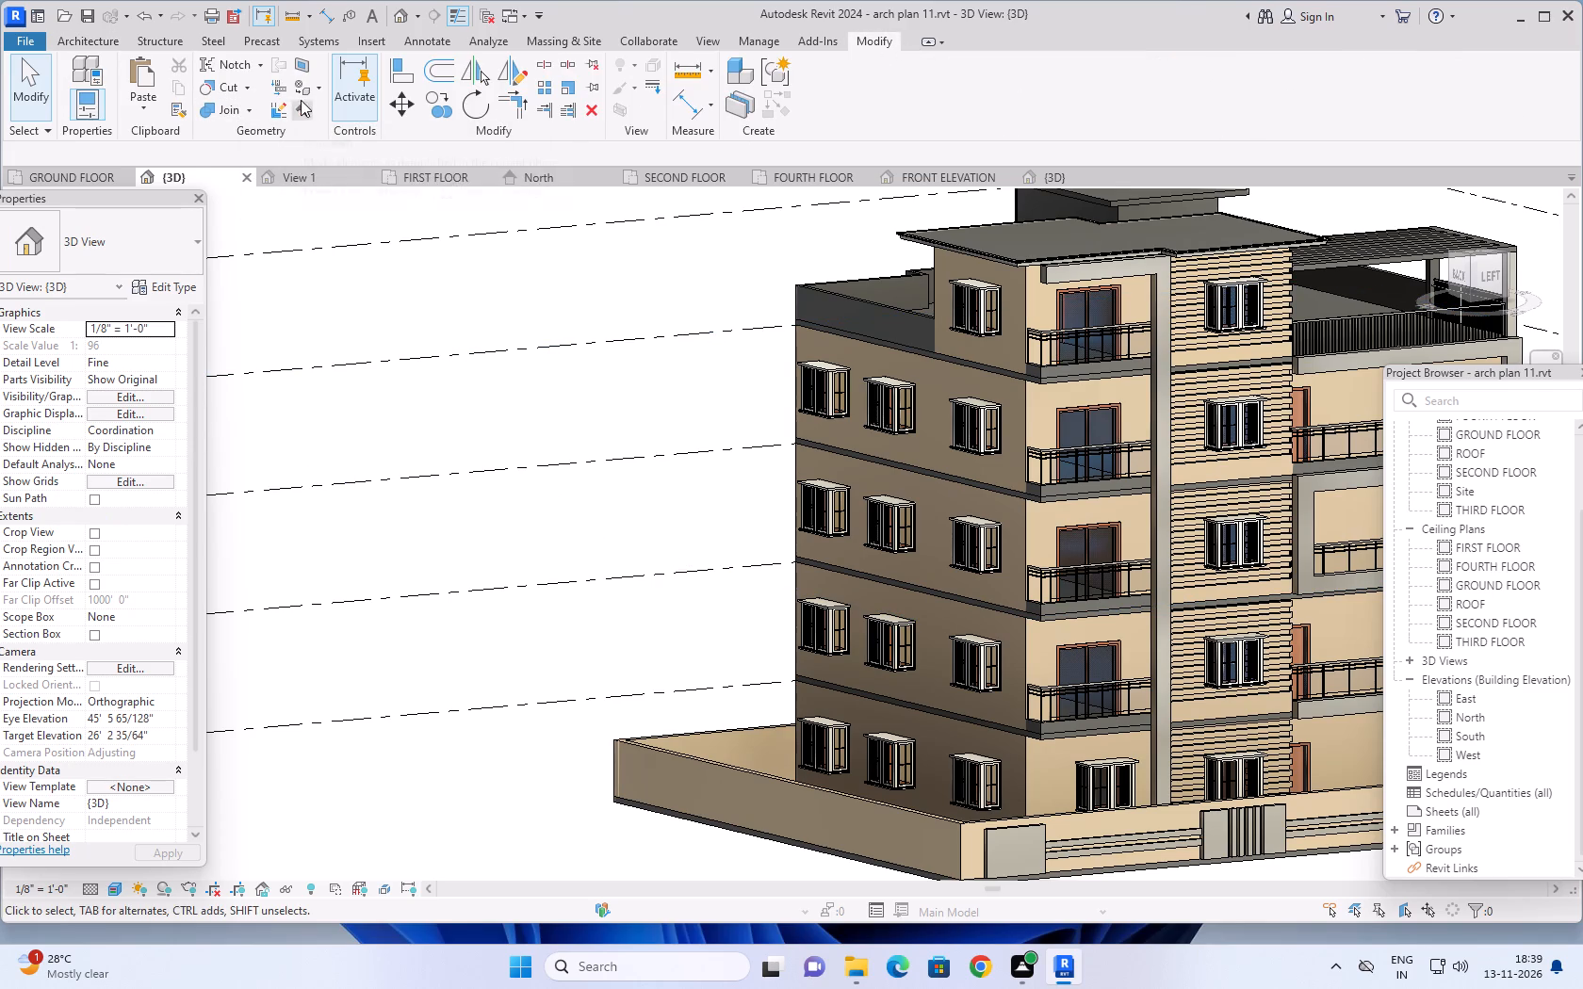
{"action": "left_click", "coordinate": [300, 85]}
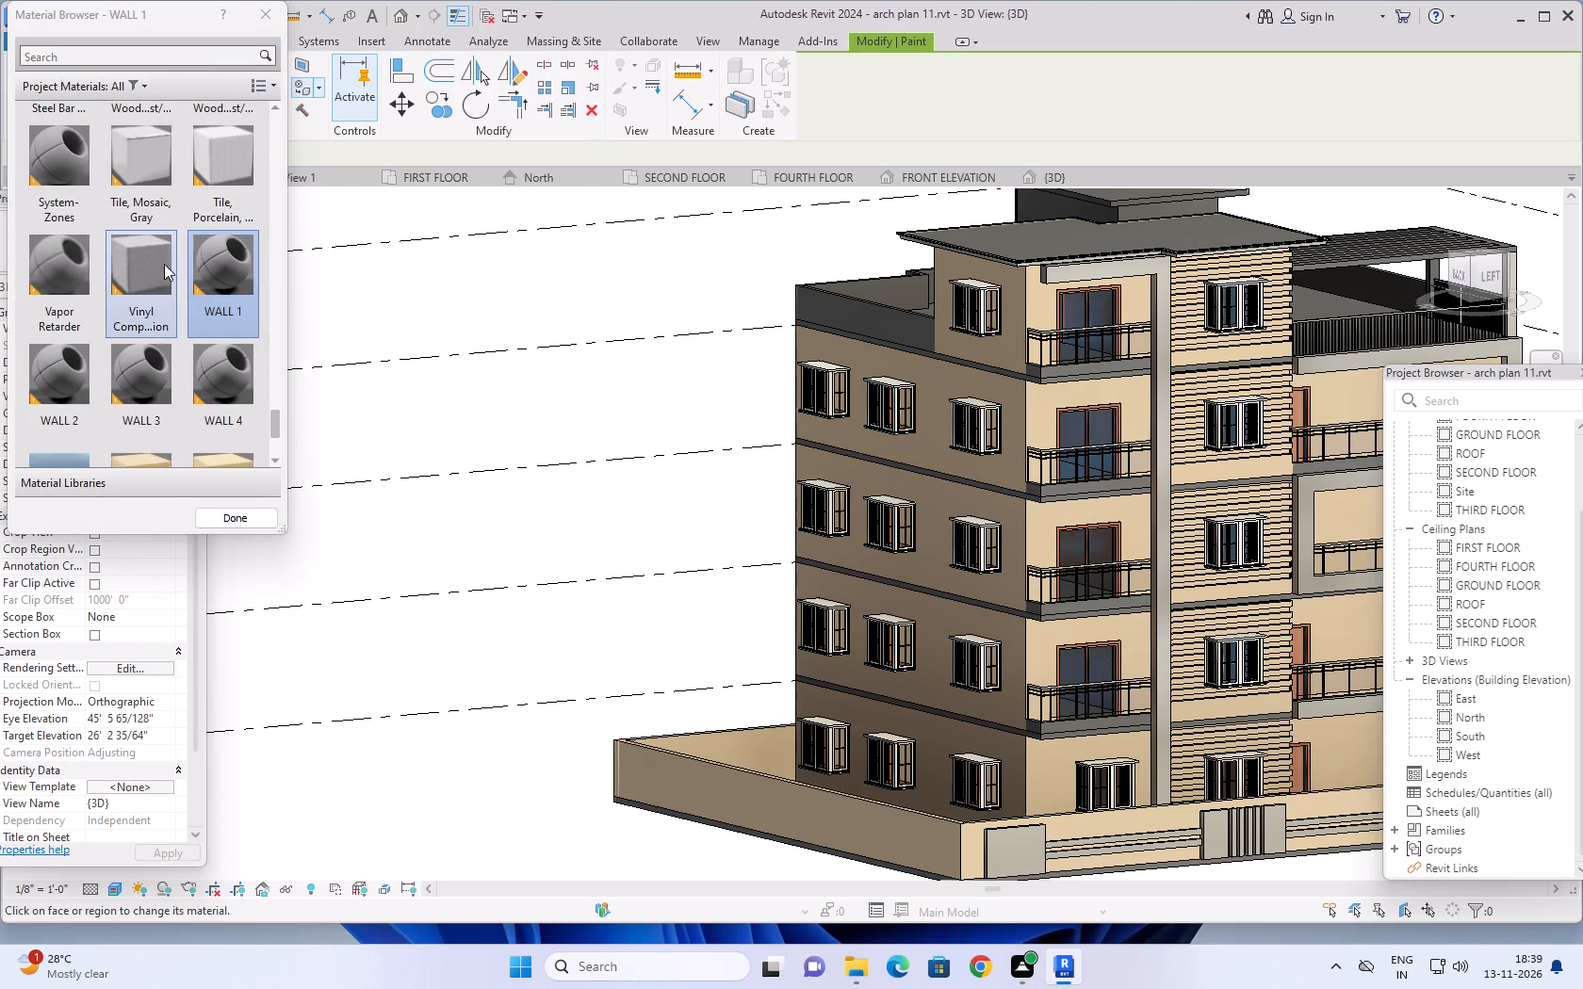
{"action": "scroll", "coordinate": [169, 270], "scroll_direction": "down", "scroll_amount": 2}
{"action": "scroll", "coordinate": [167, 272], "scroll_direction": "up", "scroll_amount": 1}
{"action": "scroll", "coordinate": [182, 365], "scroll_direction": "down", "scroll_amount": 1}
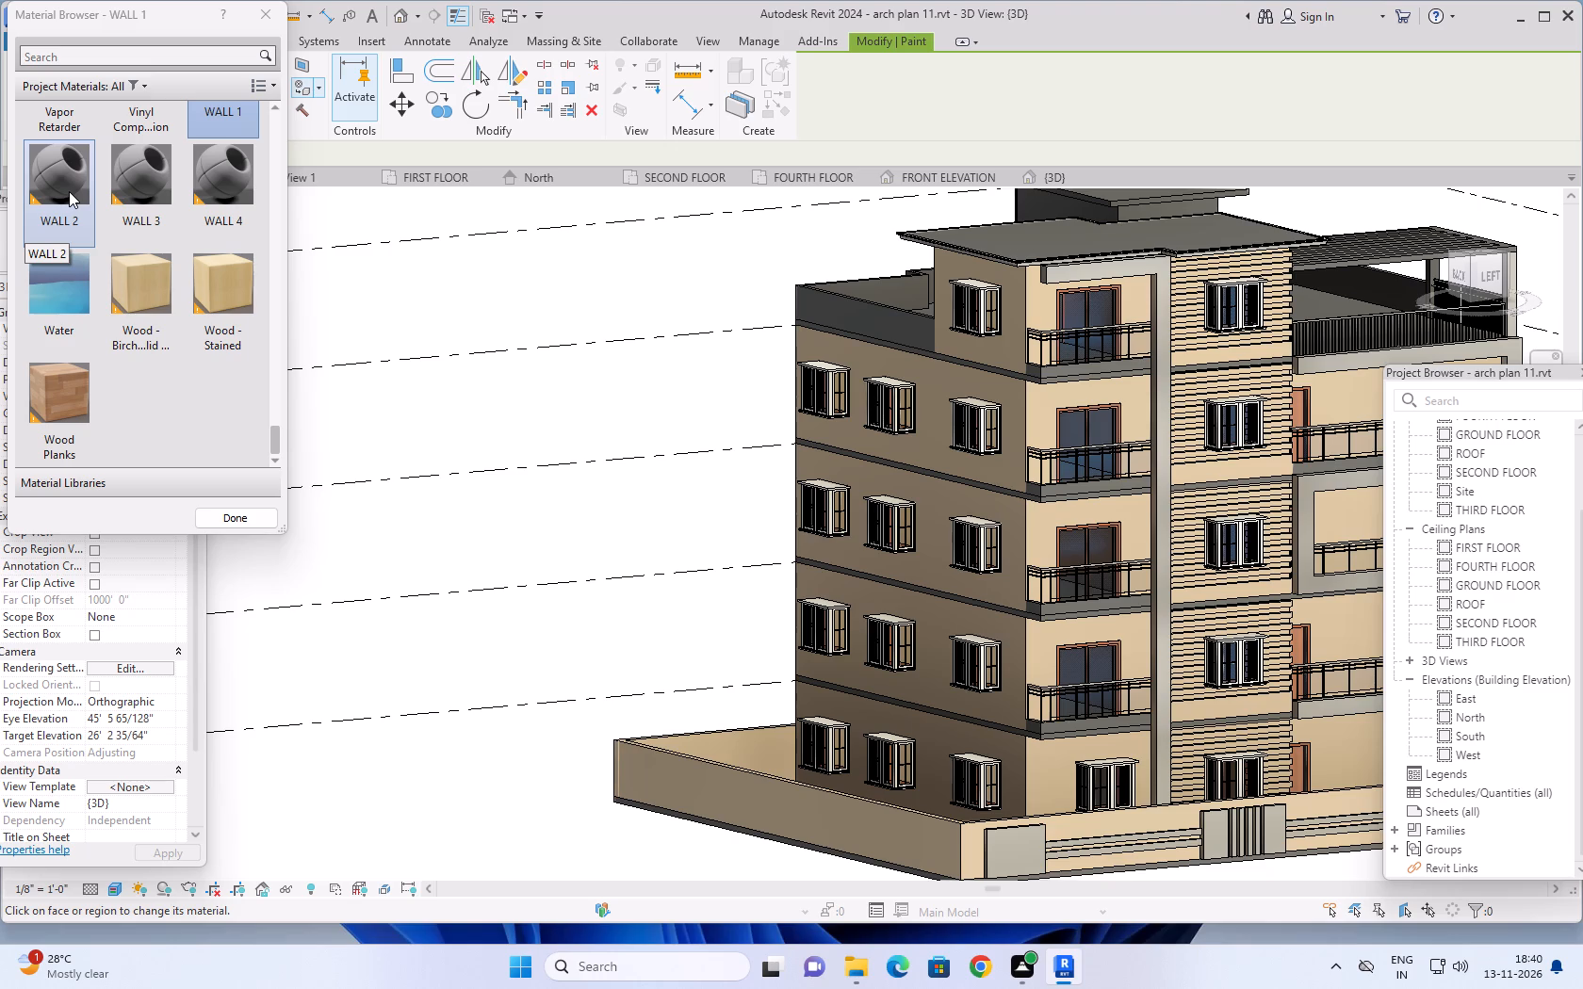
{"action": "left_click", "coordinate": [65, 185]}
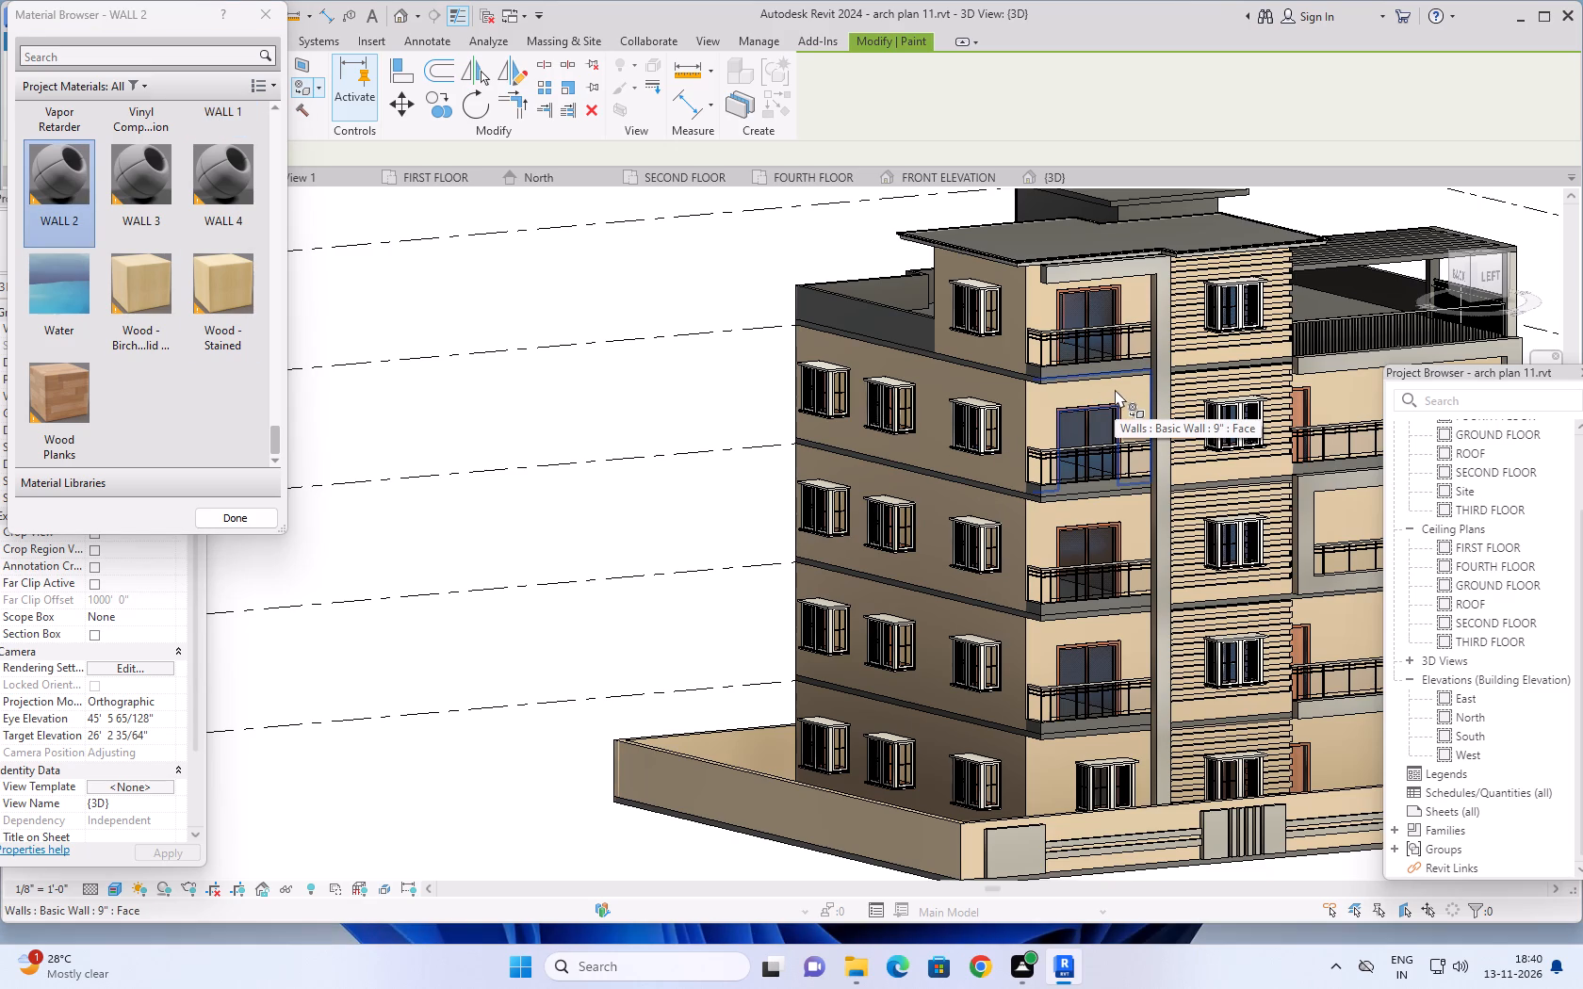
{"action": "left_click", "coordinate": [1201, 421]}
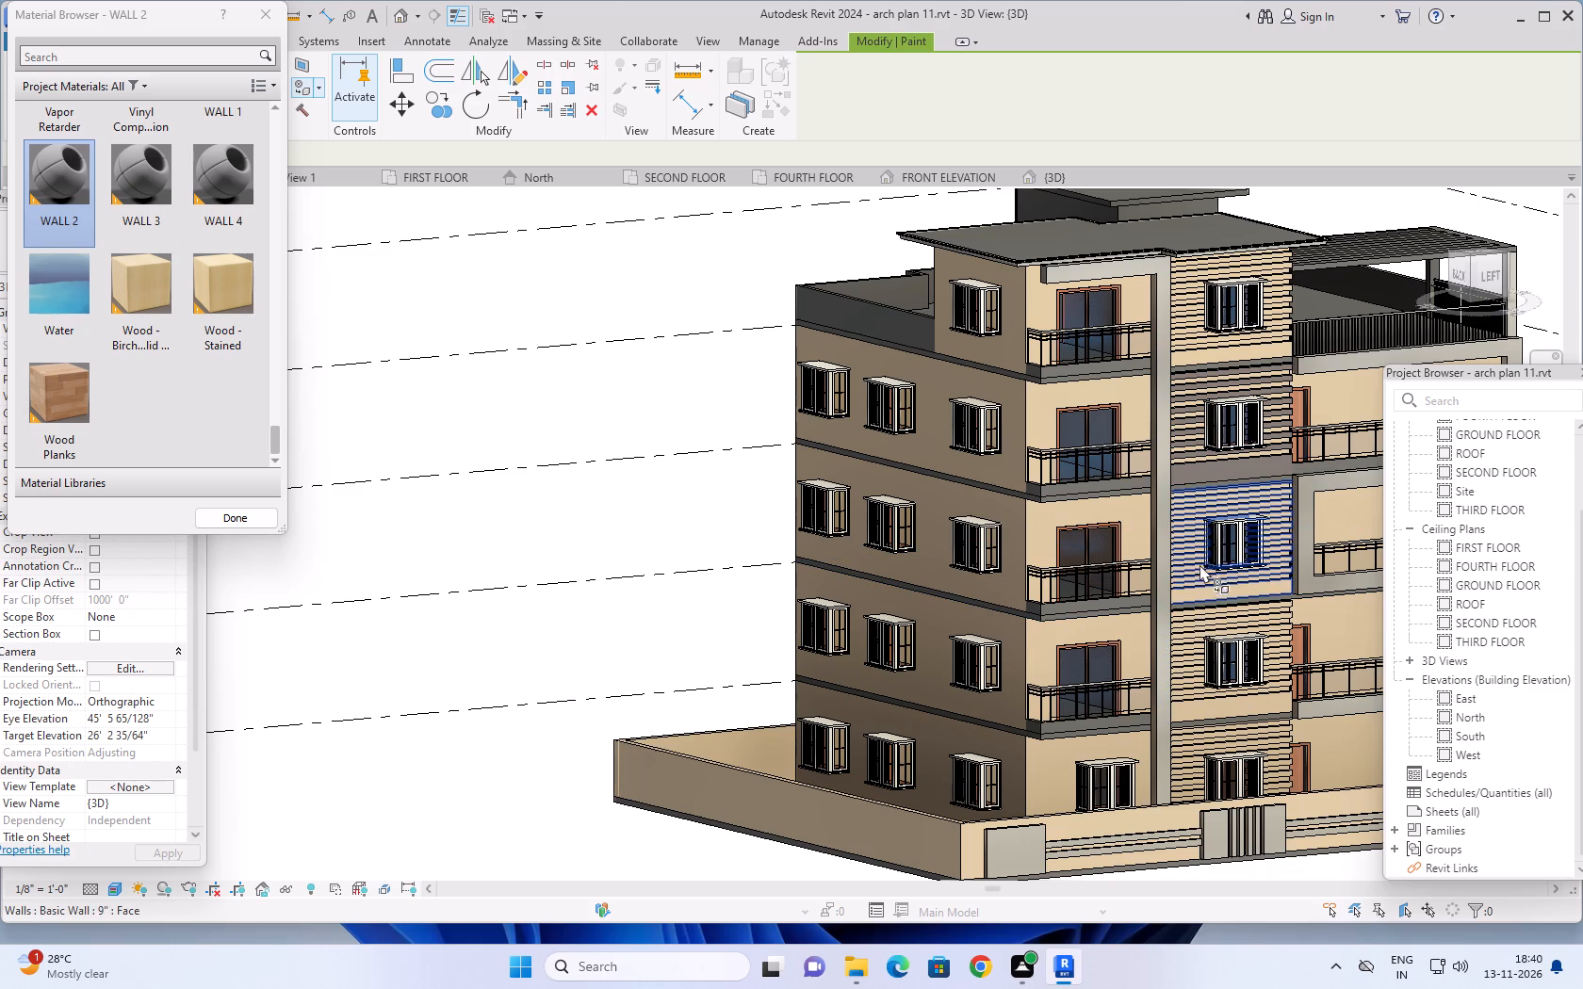
Paint the grooved window wall beside the balconies with the WALL 4 material on all five storeys.
{"action": "middle_click_drag", "start_coordinate": [713, 599], "coordinate": [635, 581]}
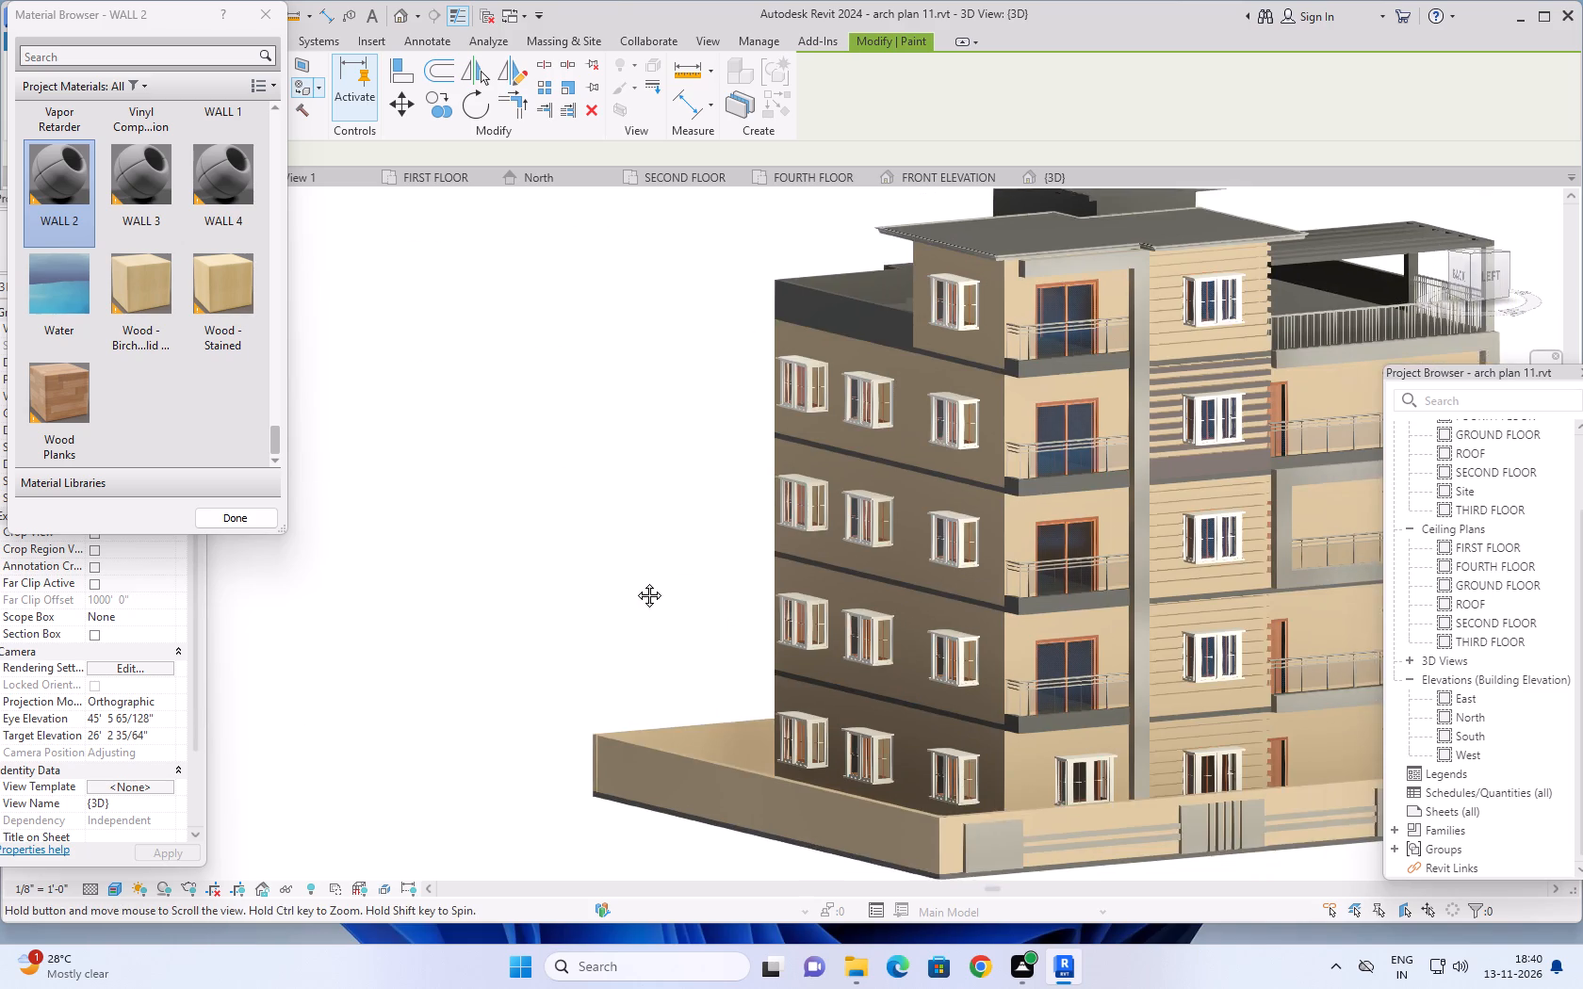
{"action": "middle_click_drag", "start_coordinate": [635, 581], "coordinate": [516, 558]}
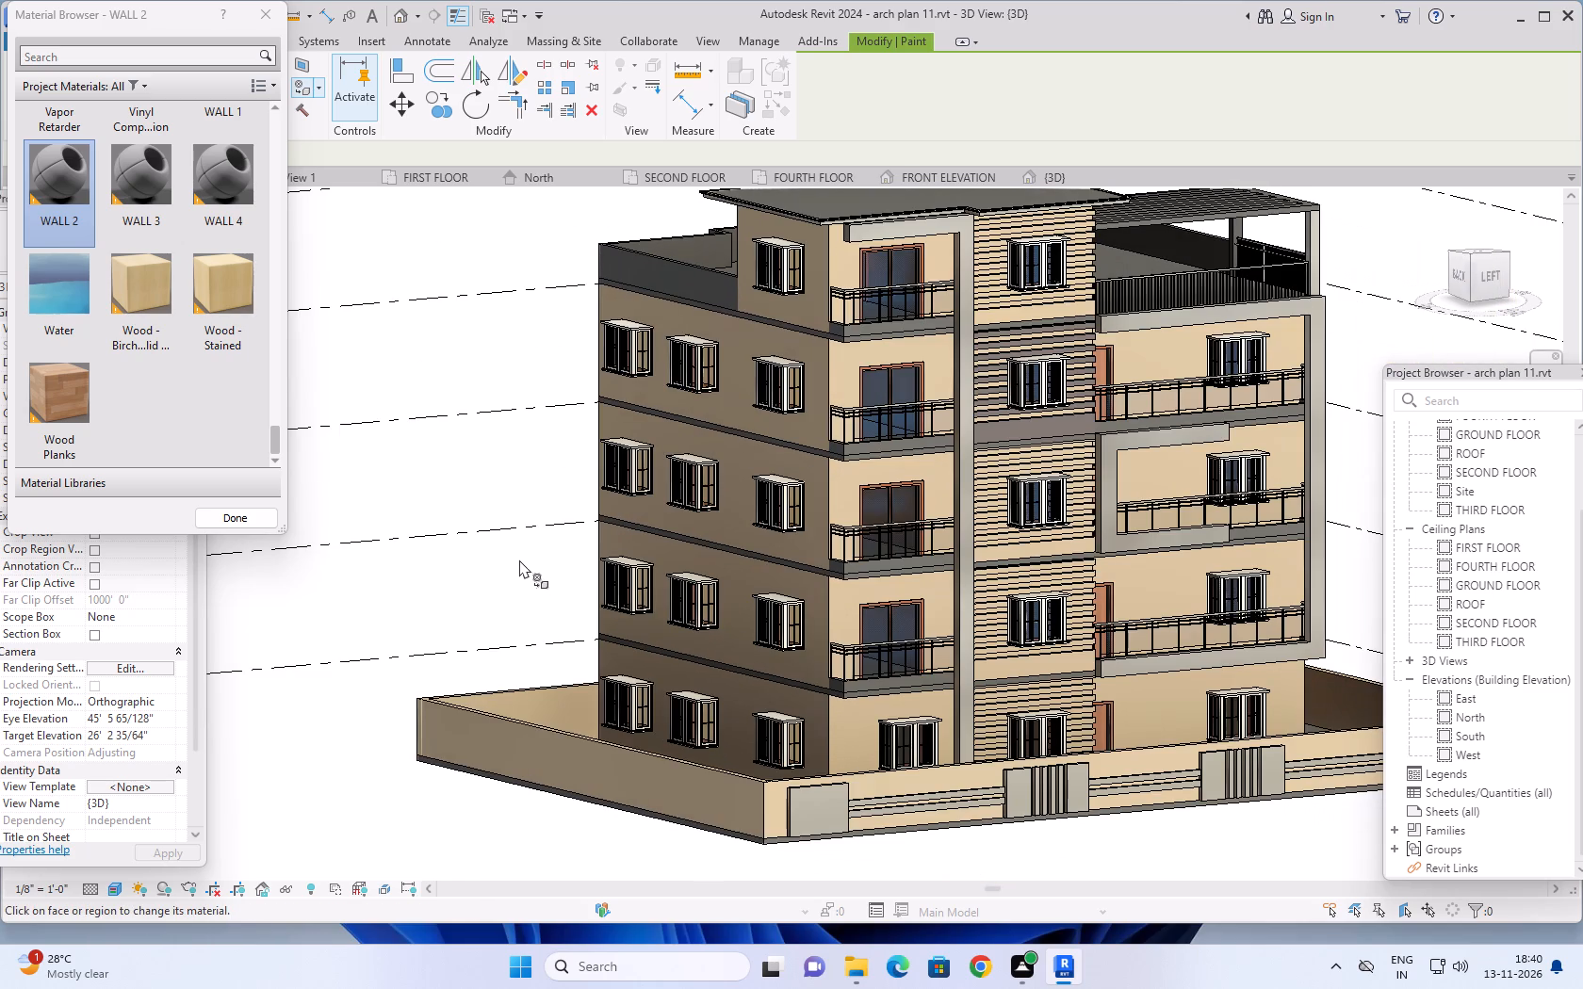
{"action": "left_click", "coordinate": [218, 180]}
{"action": "left_click", "coordinate": [994, 346]}
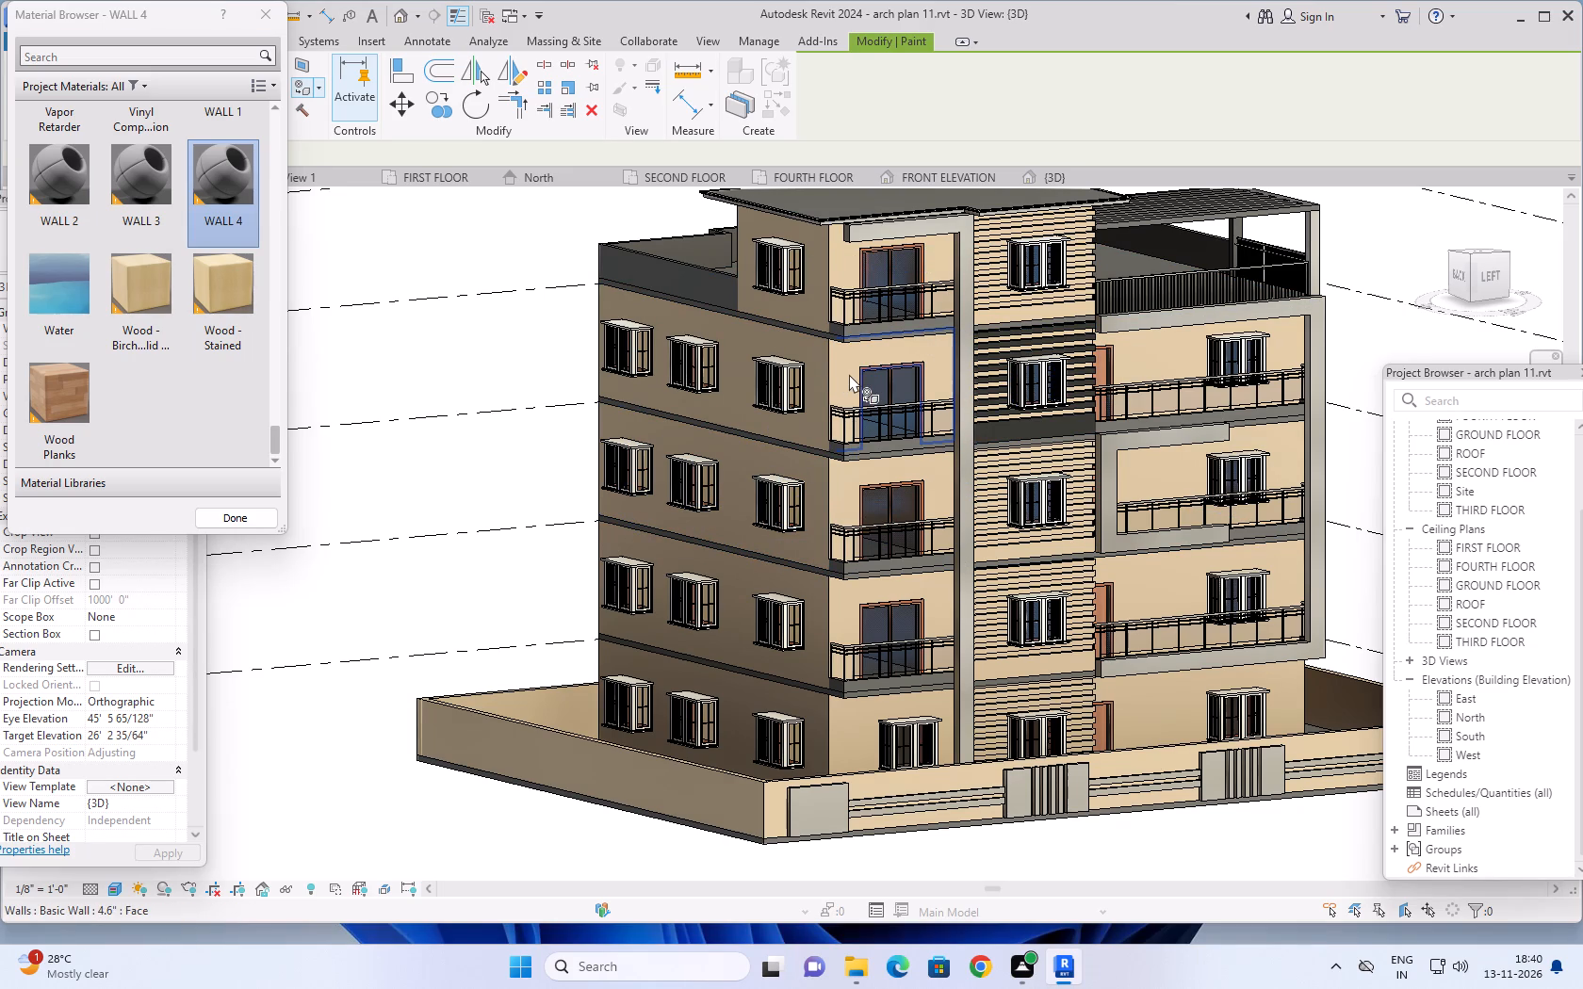
{"action": "left_click", "coordinate": [1004, 468]}
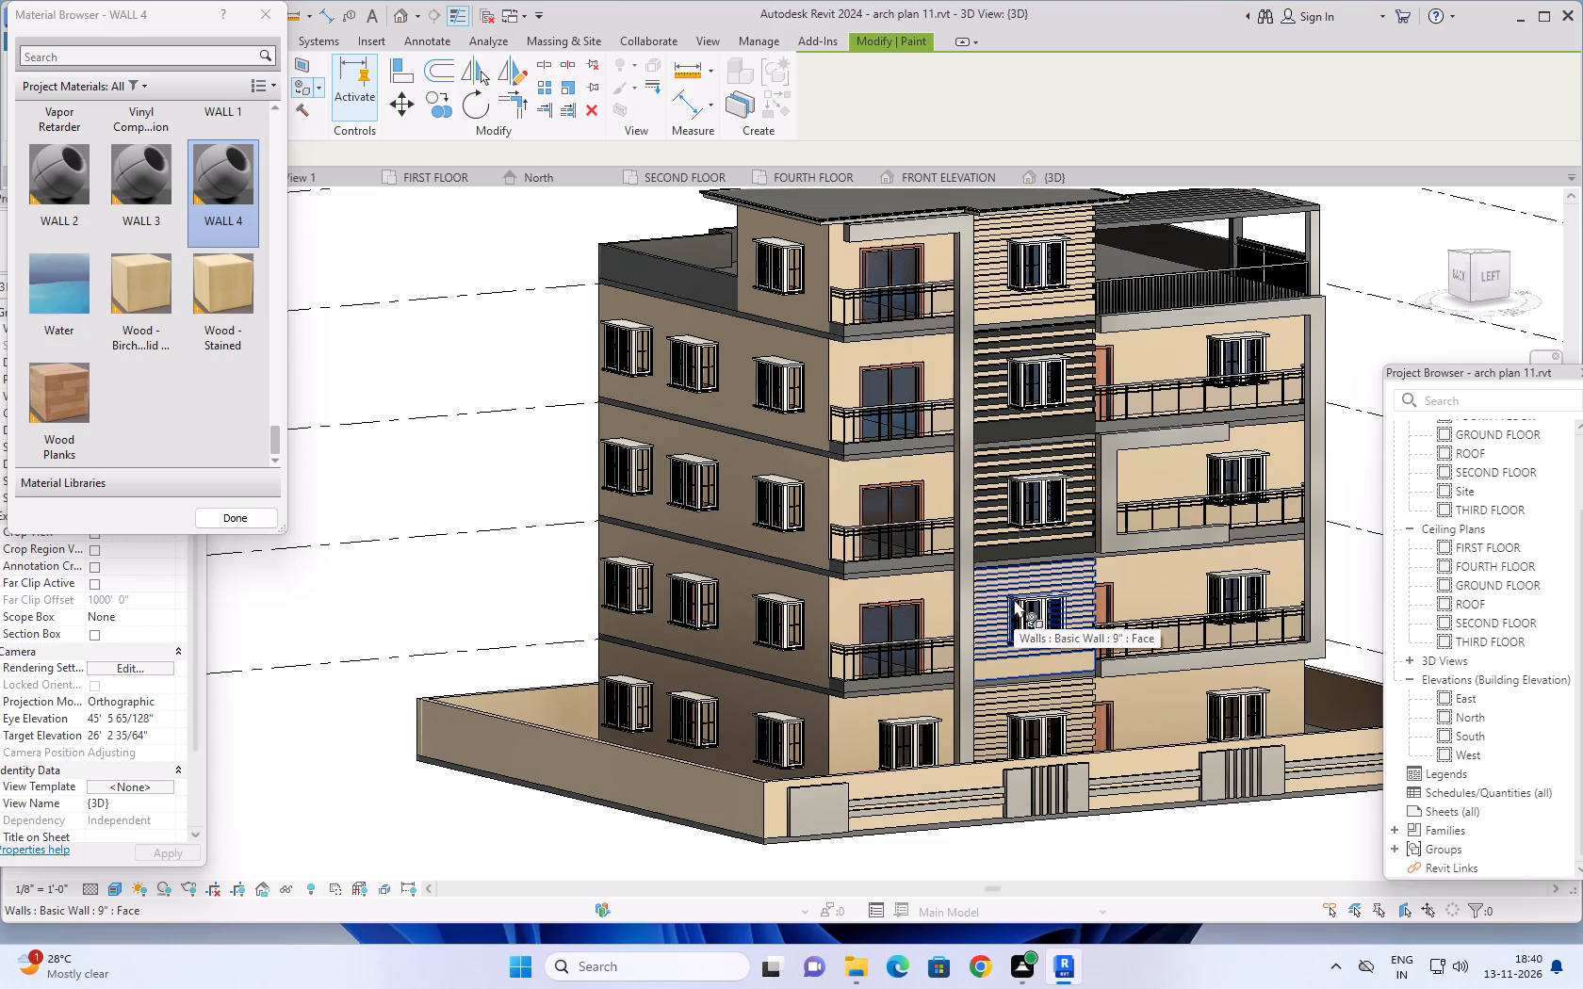
{"action": "left_click", "coordinate": [1014, 599]}
{"action": "left_click", "coordinate": [1015, 695]}
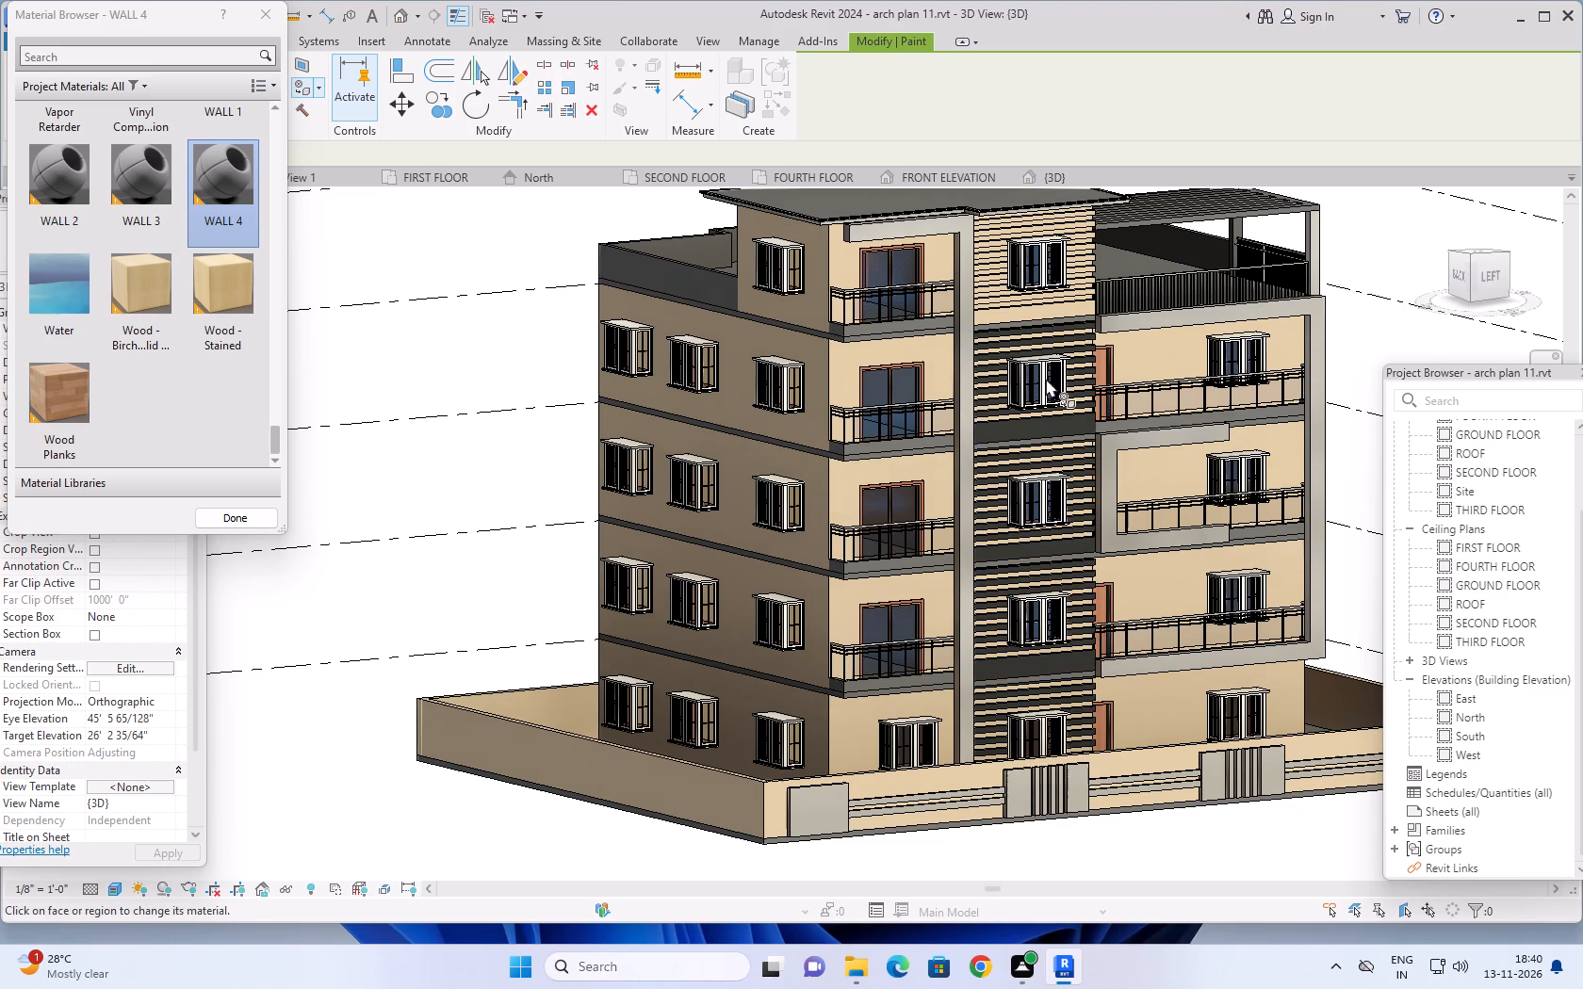
{"action": "left_click", "coordinate": [1008, 291]}
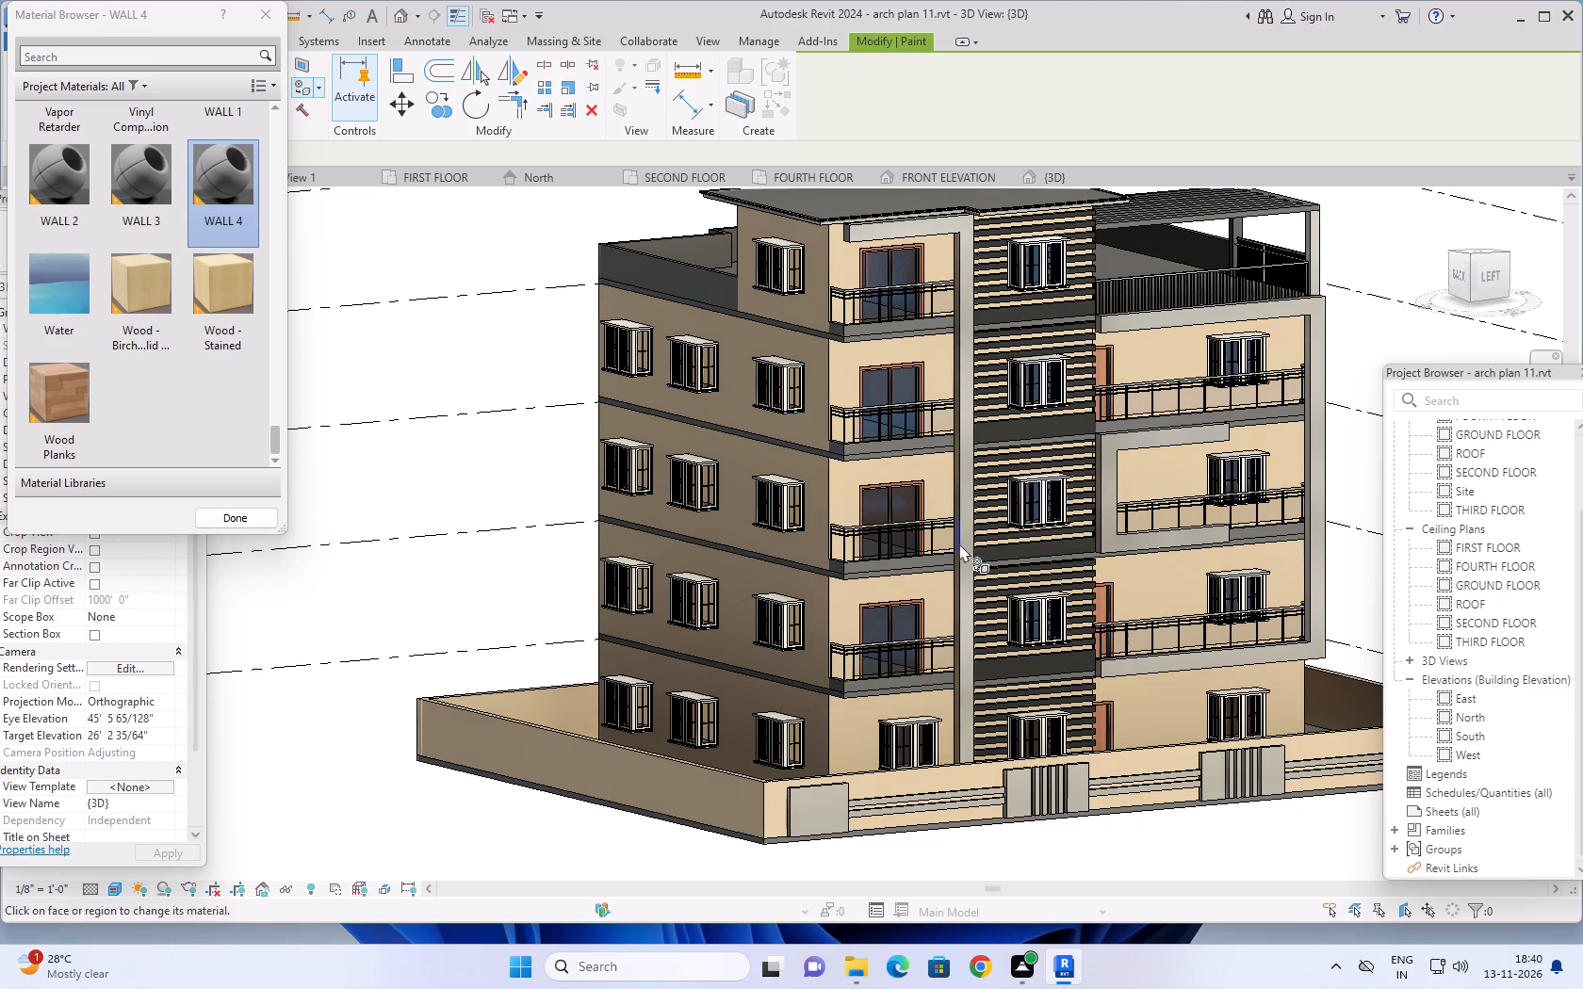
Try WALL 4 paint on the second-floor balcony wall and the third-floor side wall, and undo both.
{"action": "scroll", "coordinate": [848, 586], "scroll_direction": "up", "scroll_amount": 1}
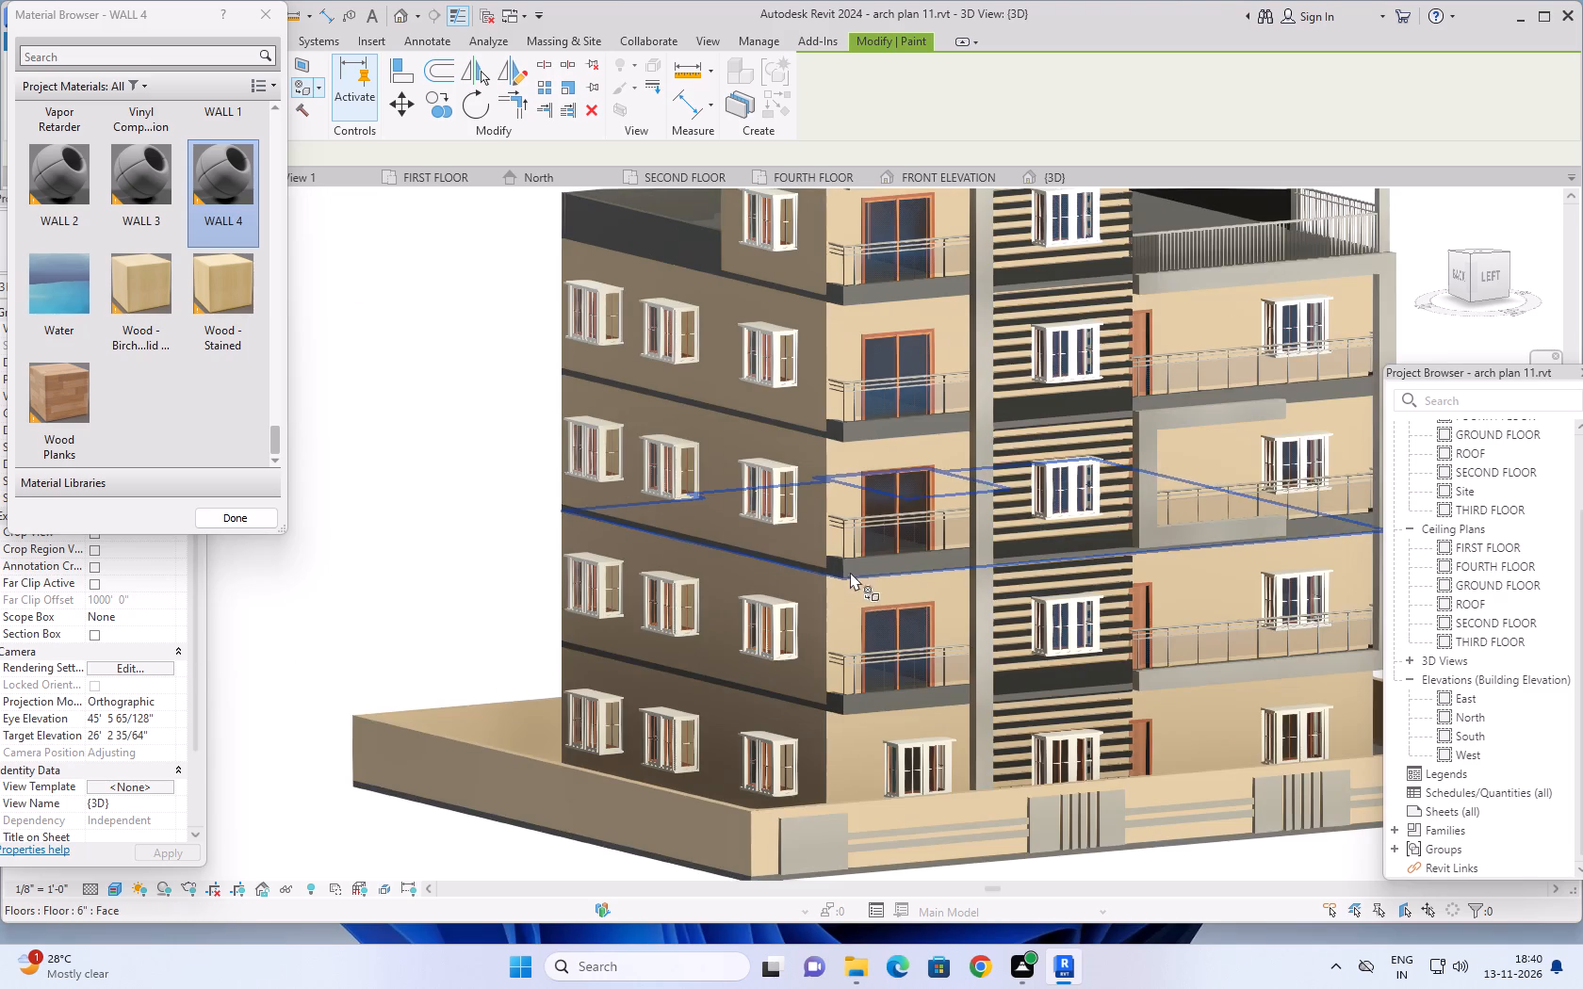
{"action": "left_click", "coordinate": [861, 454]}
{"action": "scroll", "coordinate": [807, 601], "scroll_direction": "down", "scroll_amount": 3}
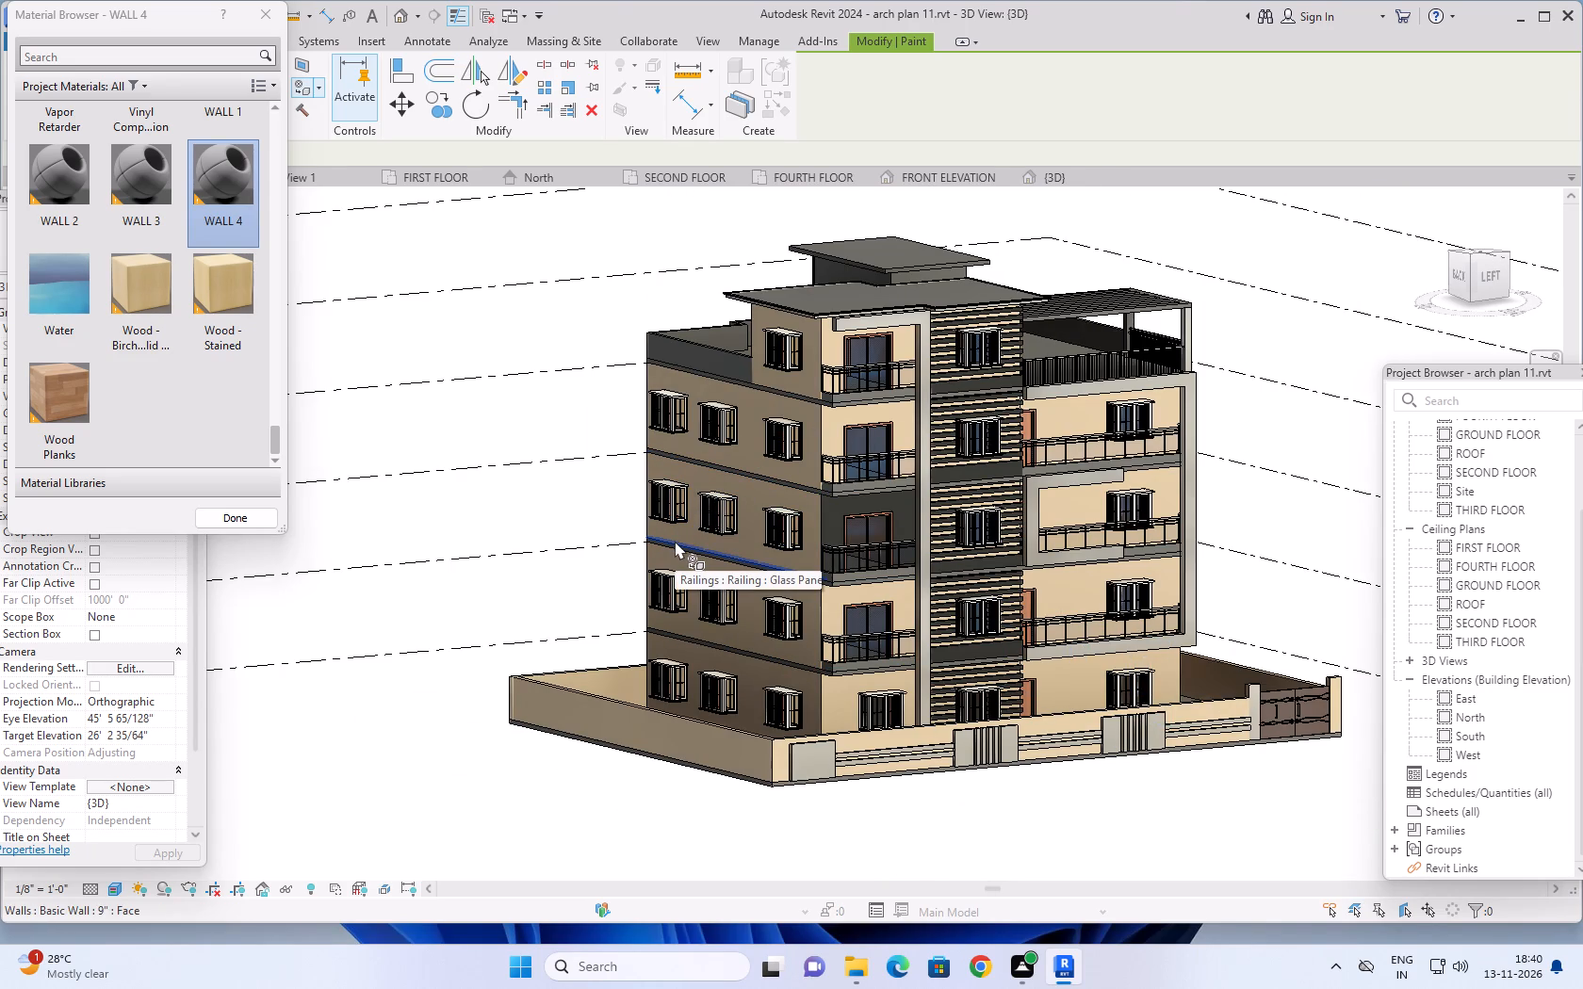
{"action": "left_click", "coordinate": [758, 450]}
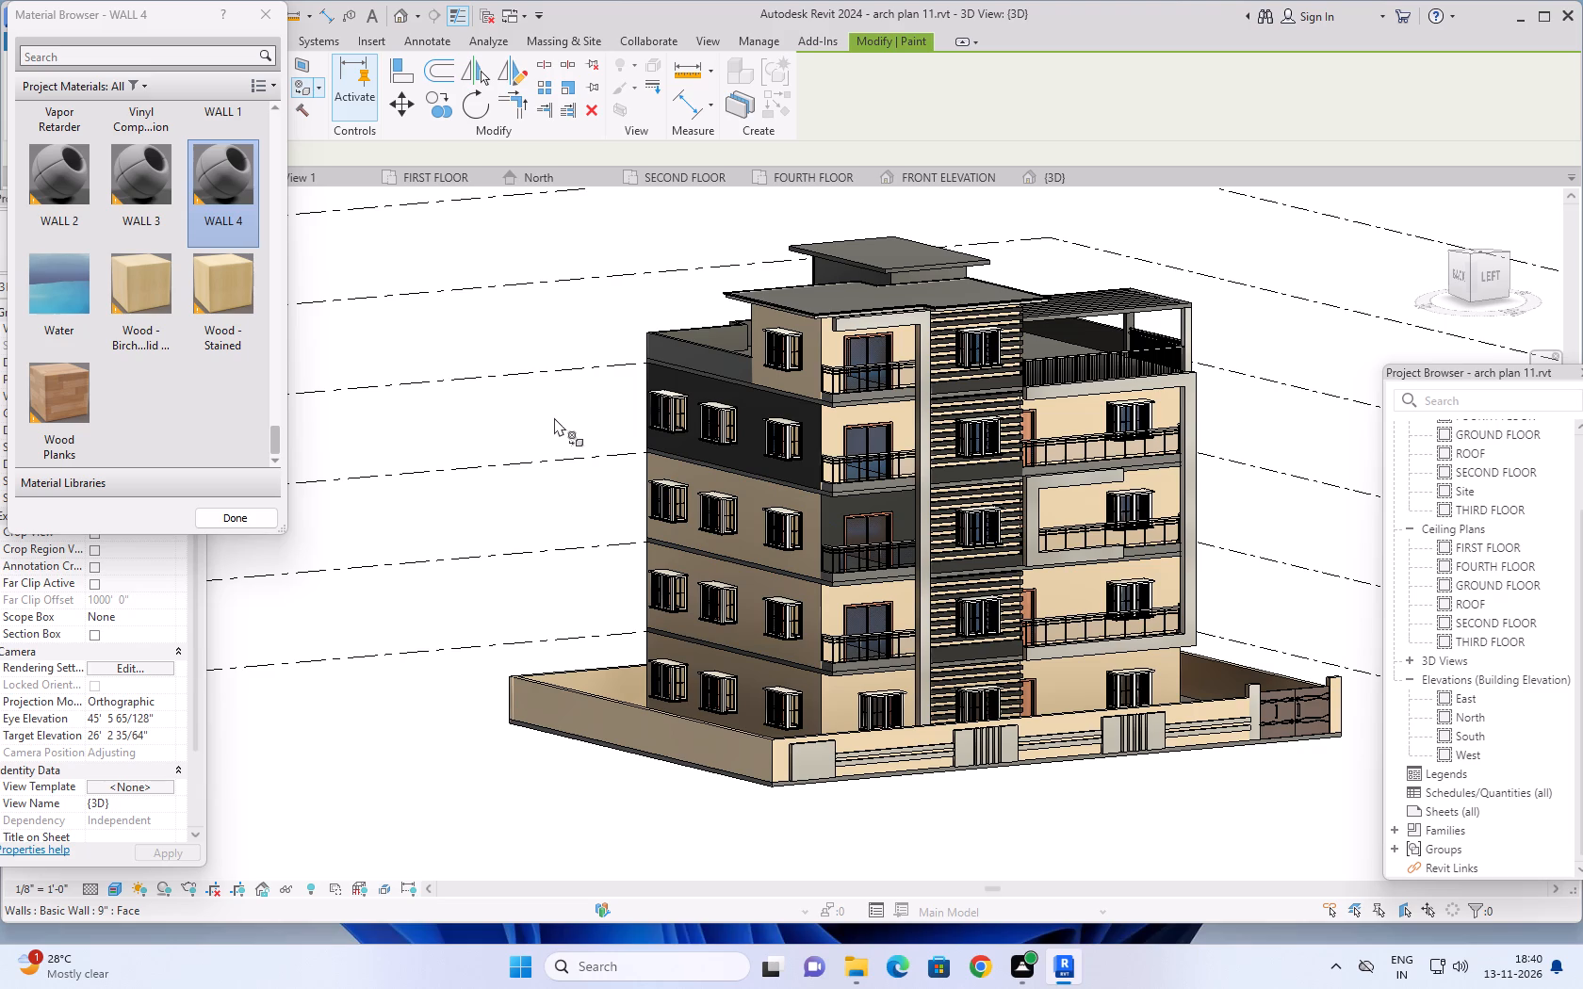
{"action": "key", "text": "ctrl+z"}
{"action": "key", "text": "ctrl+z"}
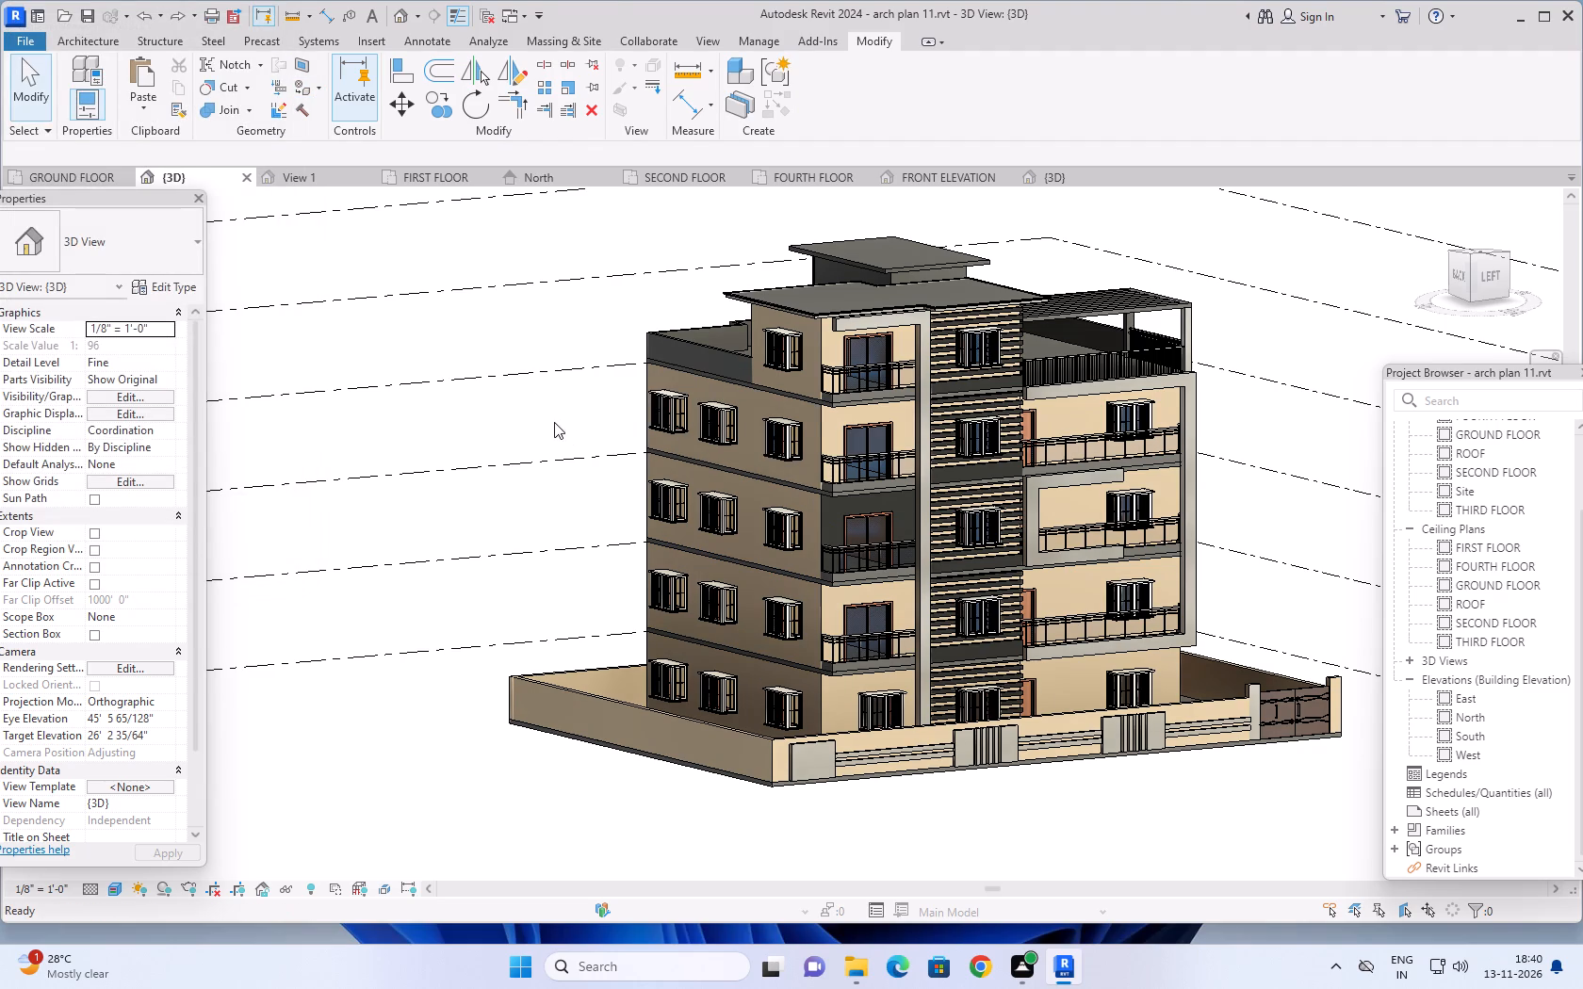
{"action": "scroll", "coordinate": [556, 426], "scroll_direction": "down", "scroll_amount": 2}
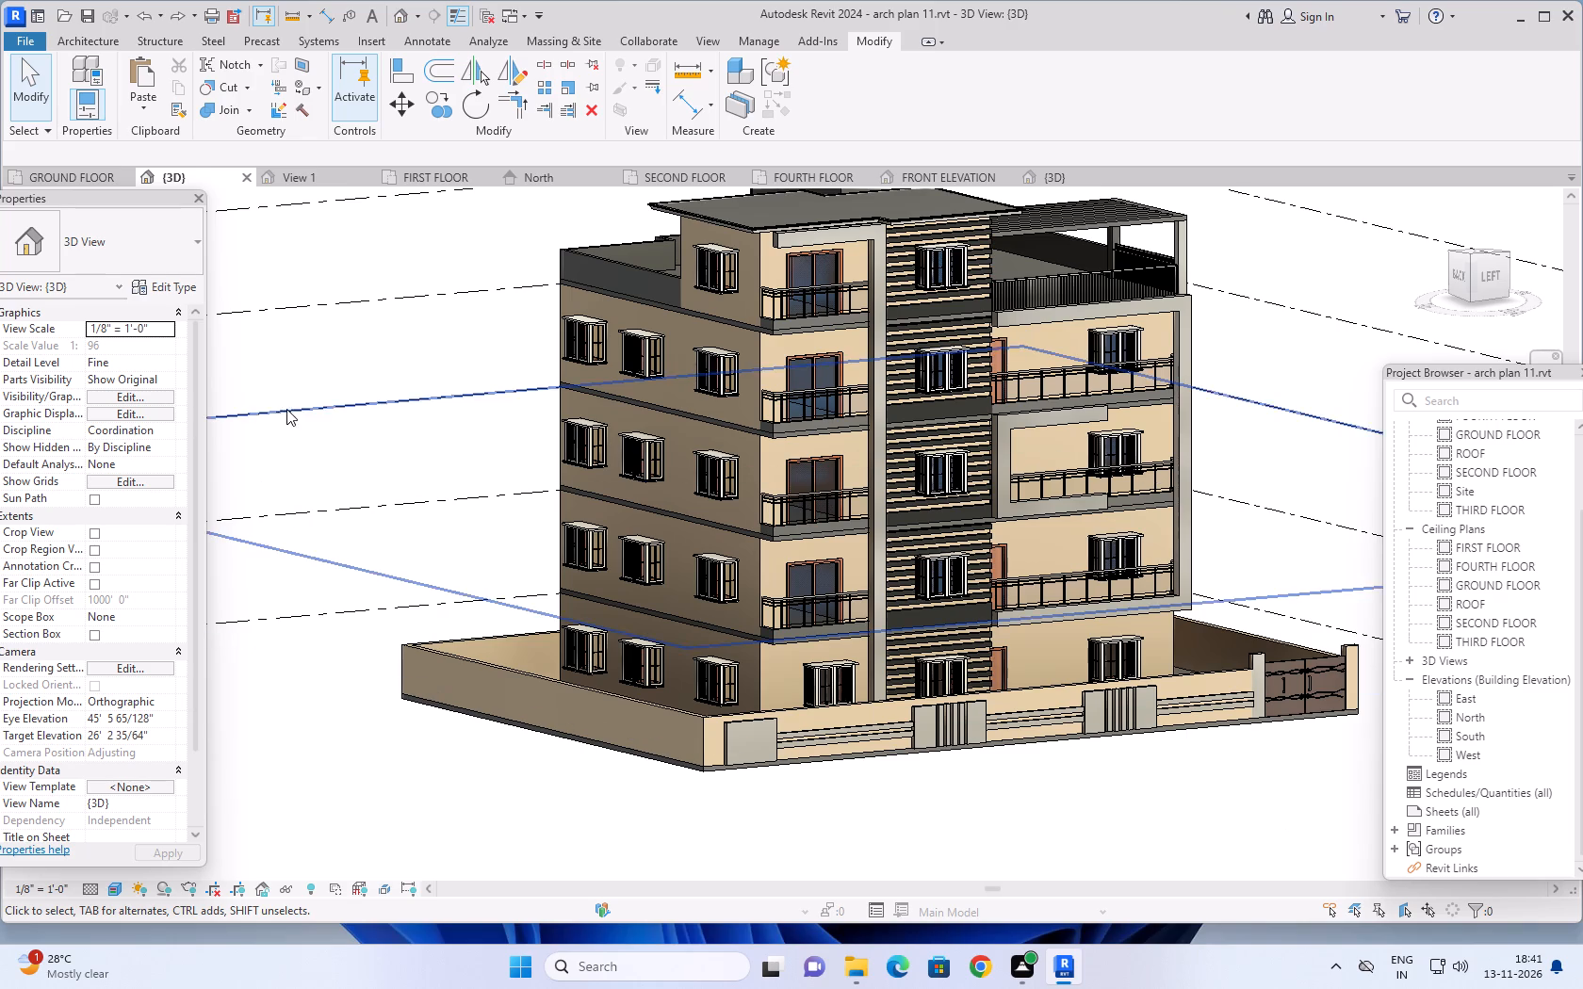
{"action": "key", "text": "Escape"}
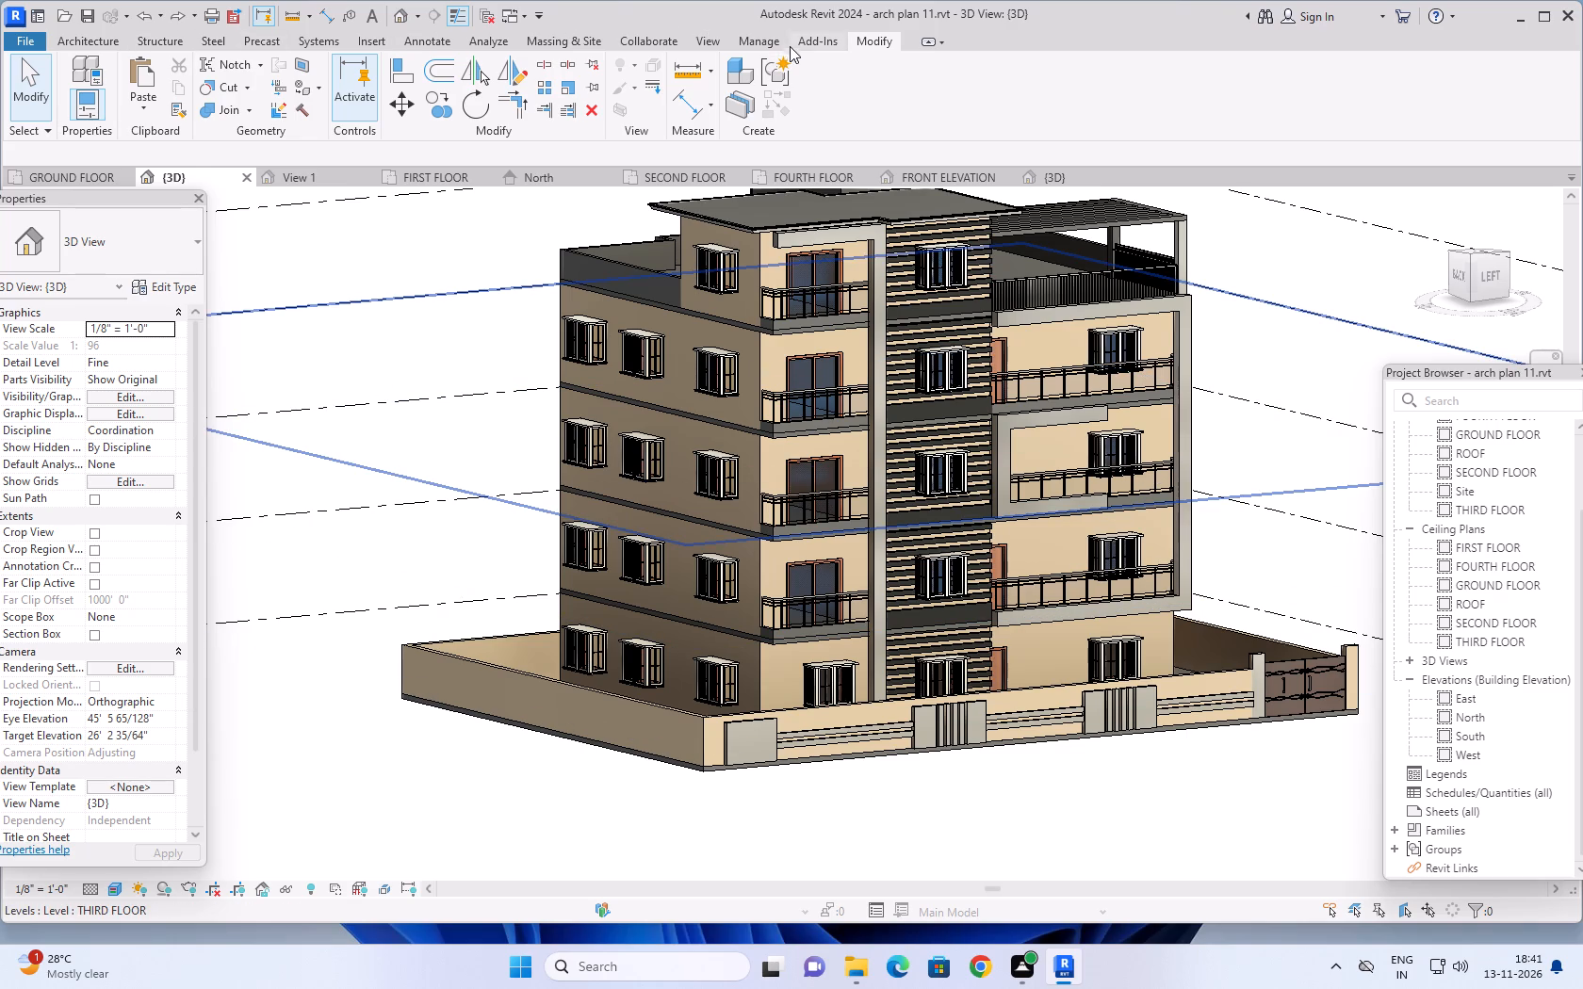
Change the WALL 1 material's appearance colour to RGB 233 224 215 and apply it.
{"action": "left_click", "coordinate": [773, 41]}
{"action": "left_click", "coordinate": [101, 78]}
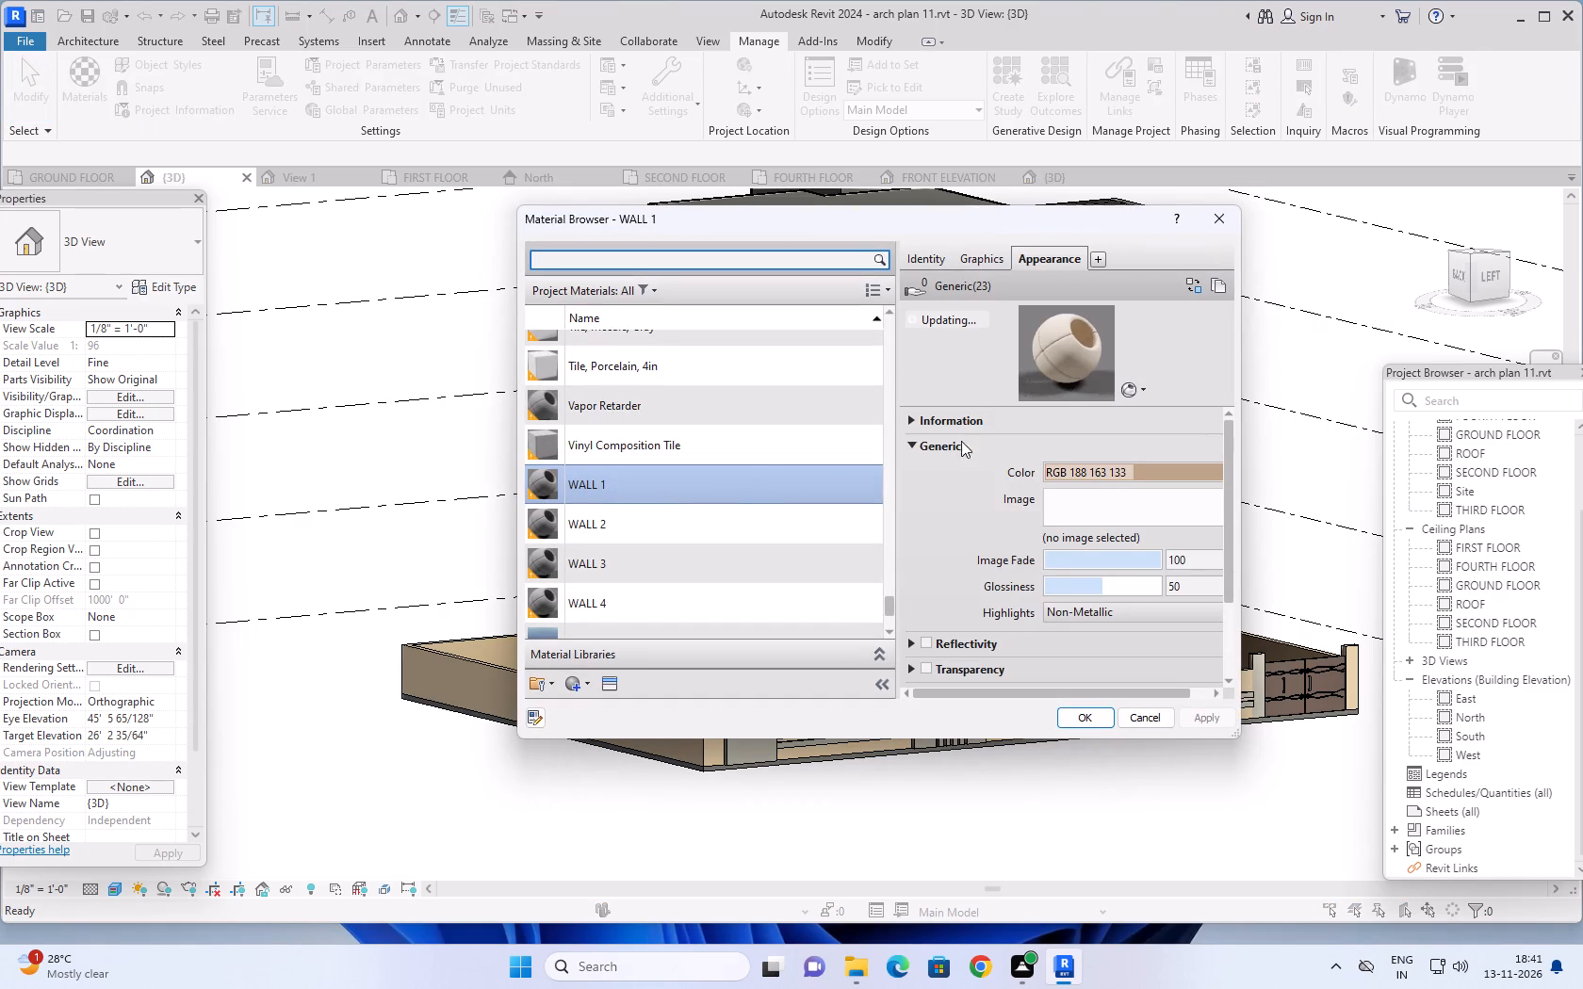
{"action": "left_click", "coordinate": [1107, 467]}
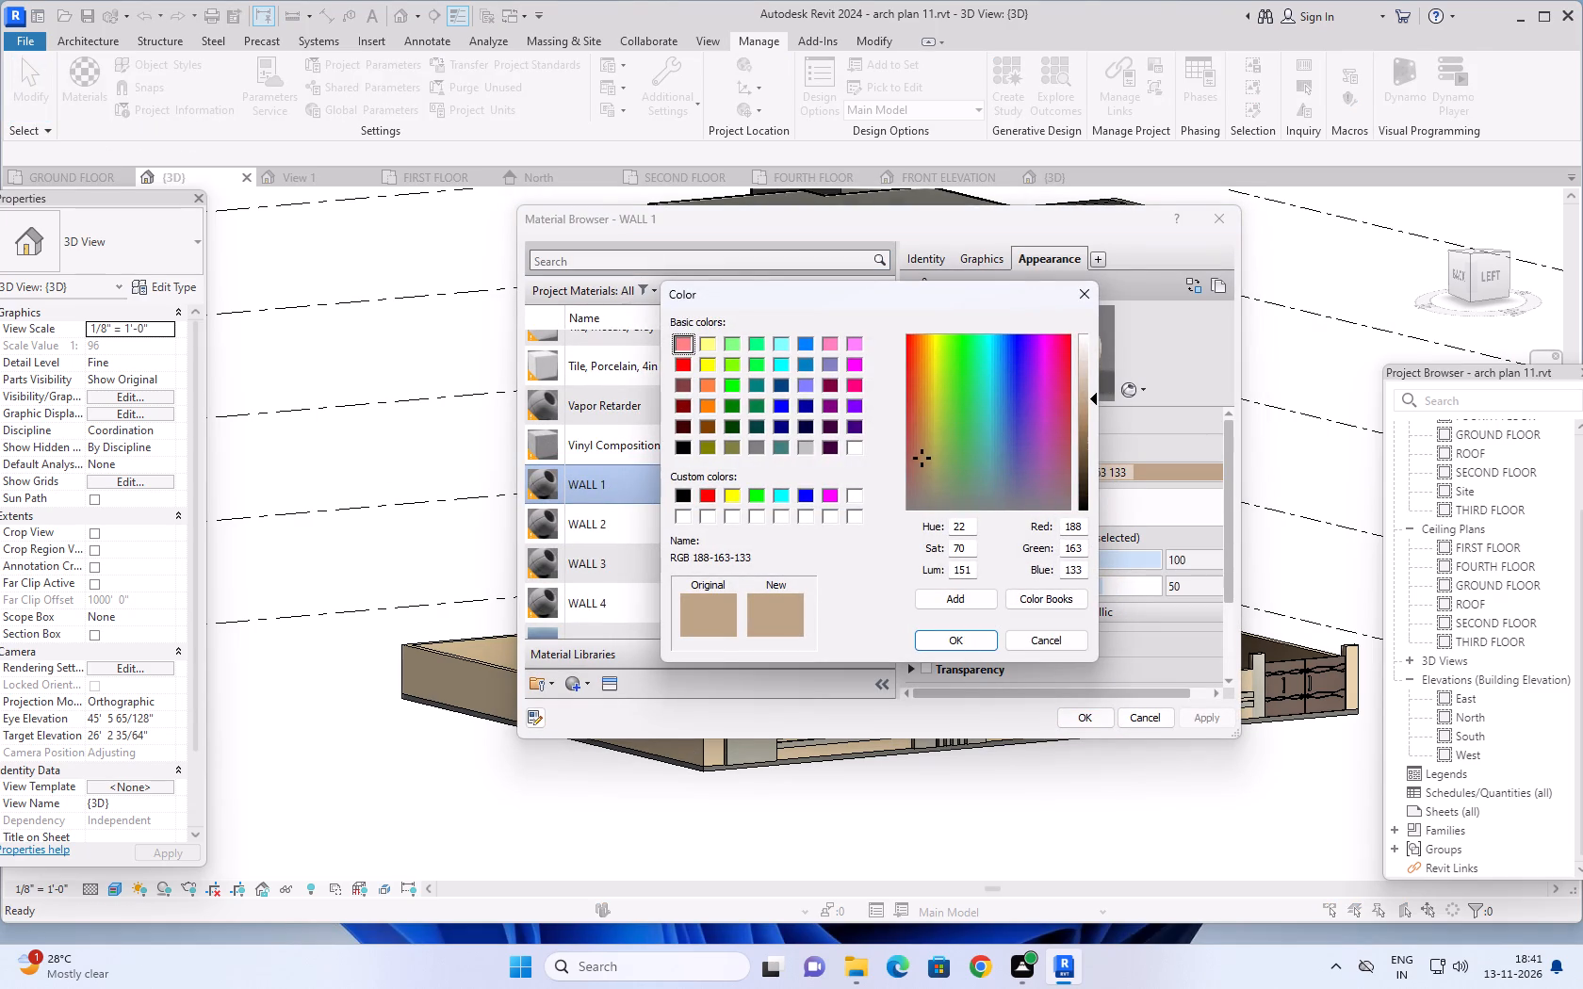
{"action": "left_click_drag", "start_coordinate": [1084, 526], "coordinate": [1062, 530]}
{"action": "type", "text": "233"}
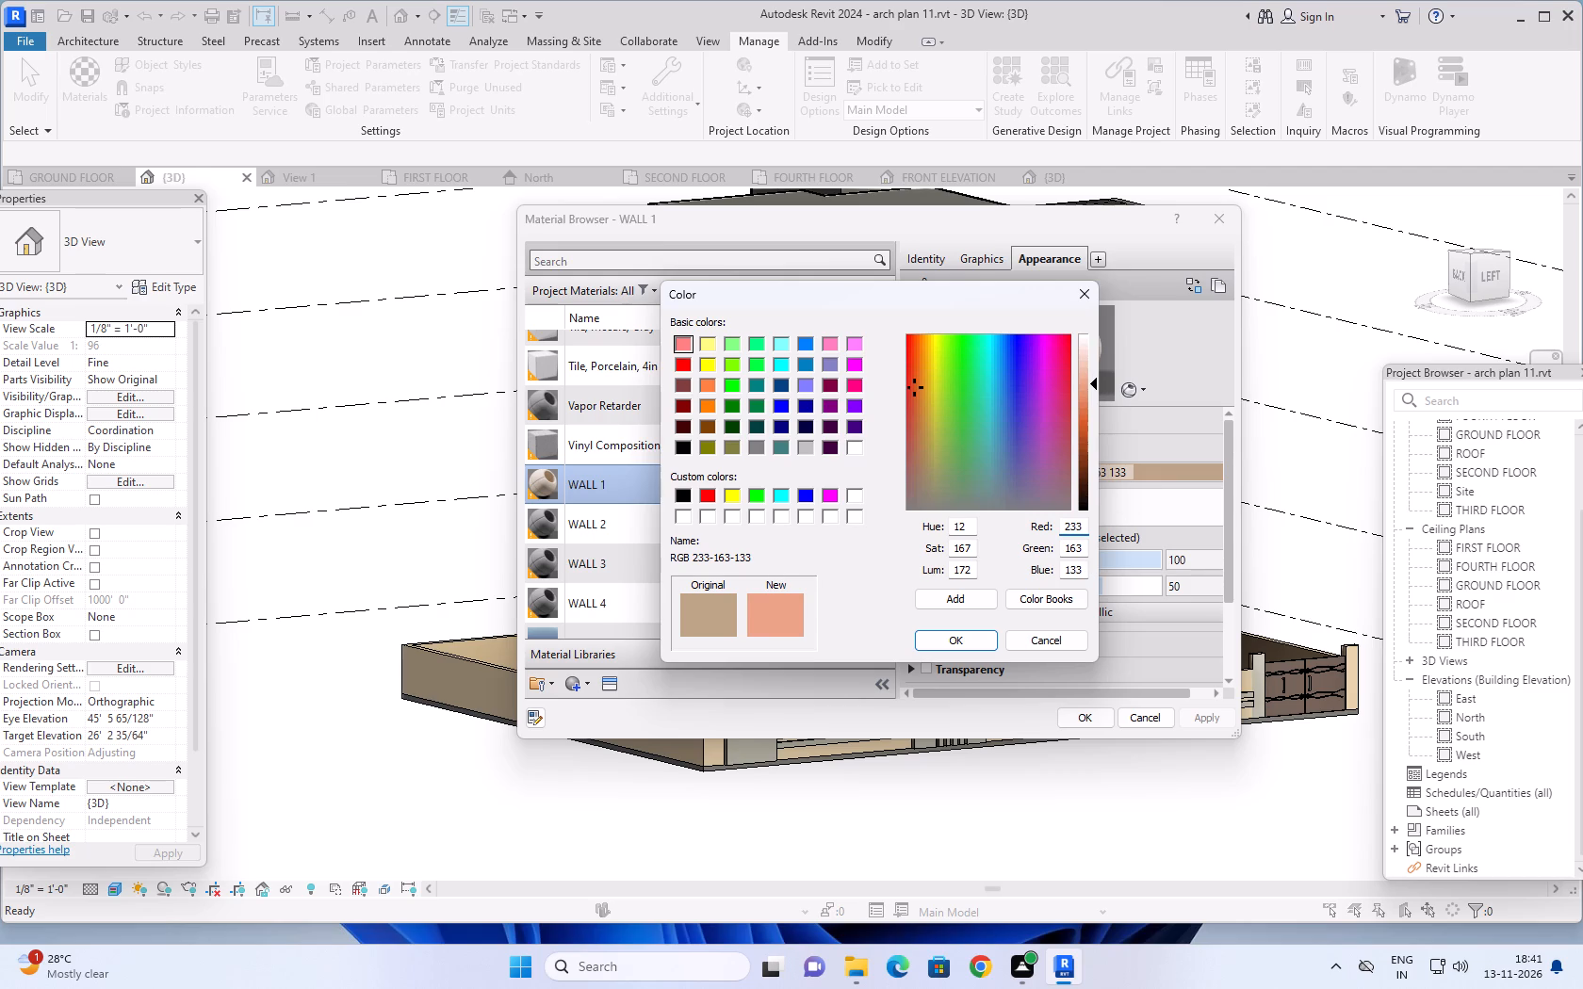
{"action": "left_click_drag", "start_coordinate": [1085, 547], "coordinate": [1060, 551]}
{"action": "type", "text": "224"}
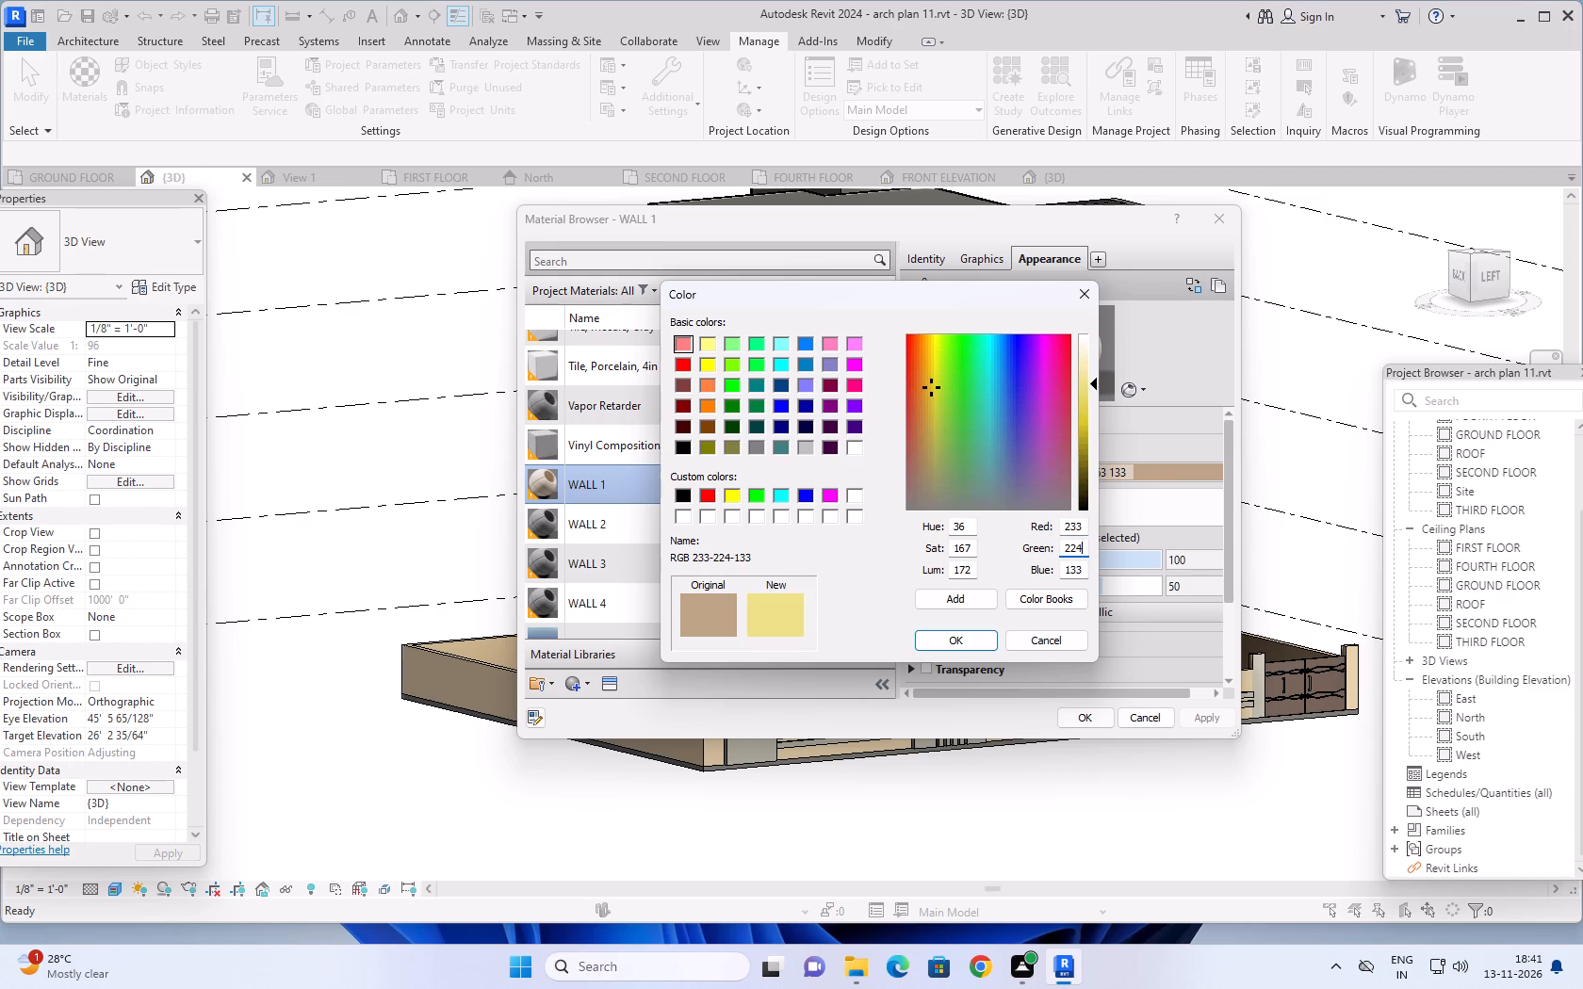
{"action": "left_click_drag", "start_coordinate": [1084, 569], "coordinate": [1053, 576]}
{"action": "type", "text": "215"}
{"action": "left_click", "coordinate": [975, 639]}
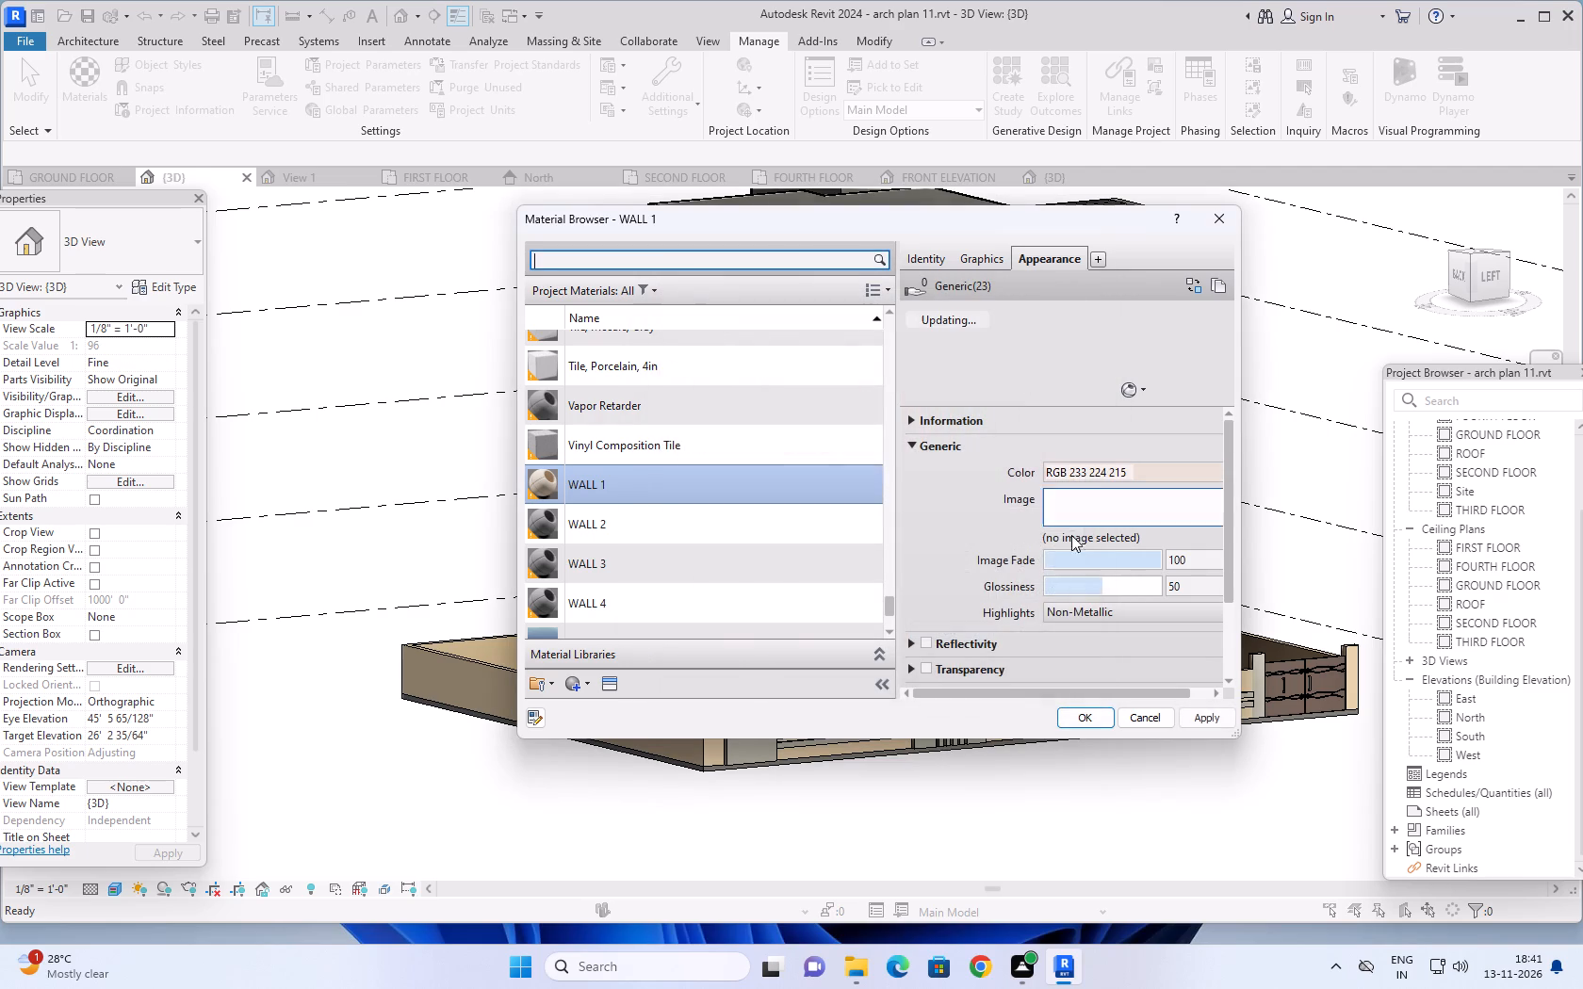
{"action": "left_click", "coordinate": [1212, 721]}
{"action": "left_click", "coordinate": [1087, 719]}
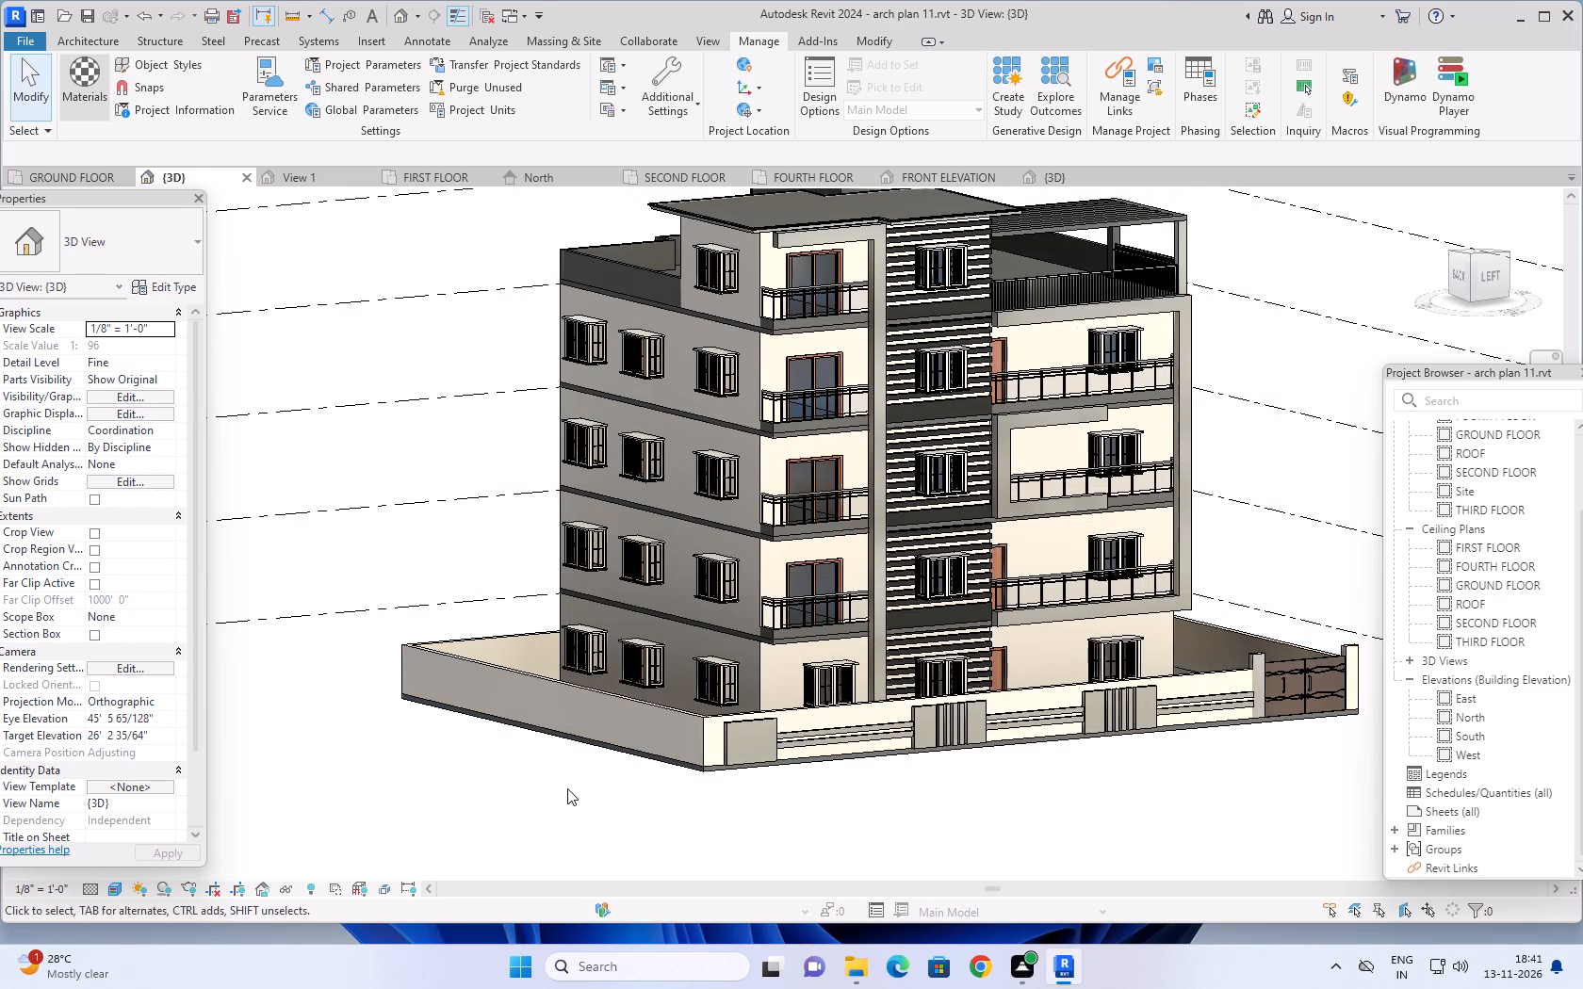
{"action": "key", "text": "Escape"}
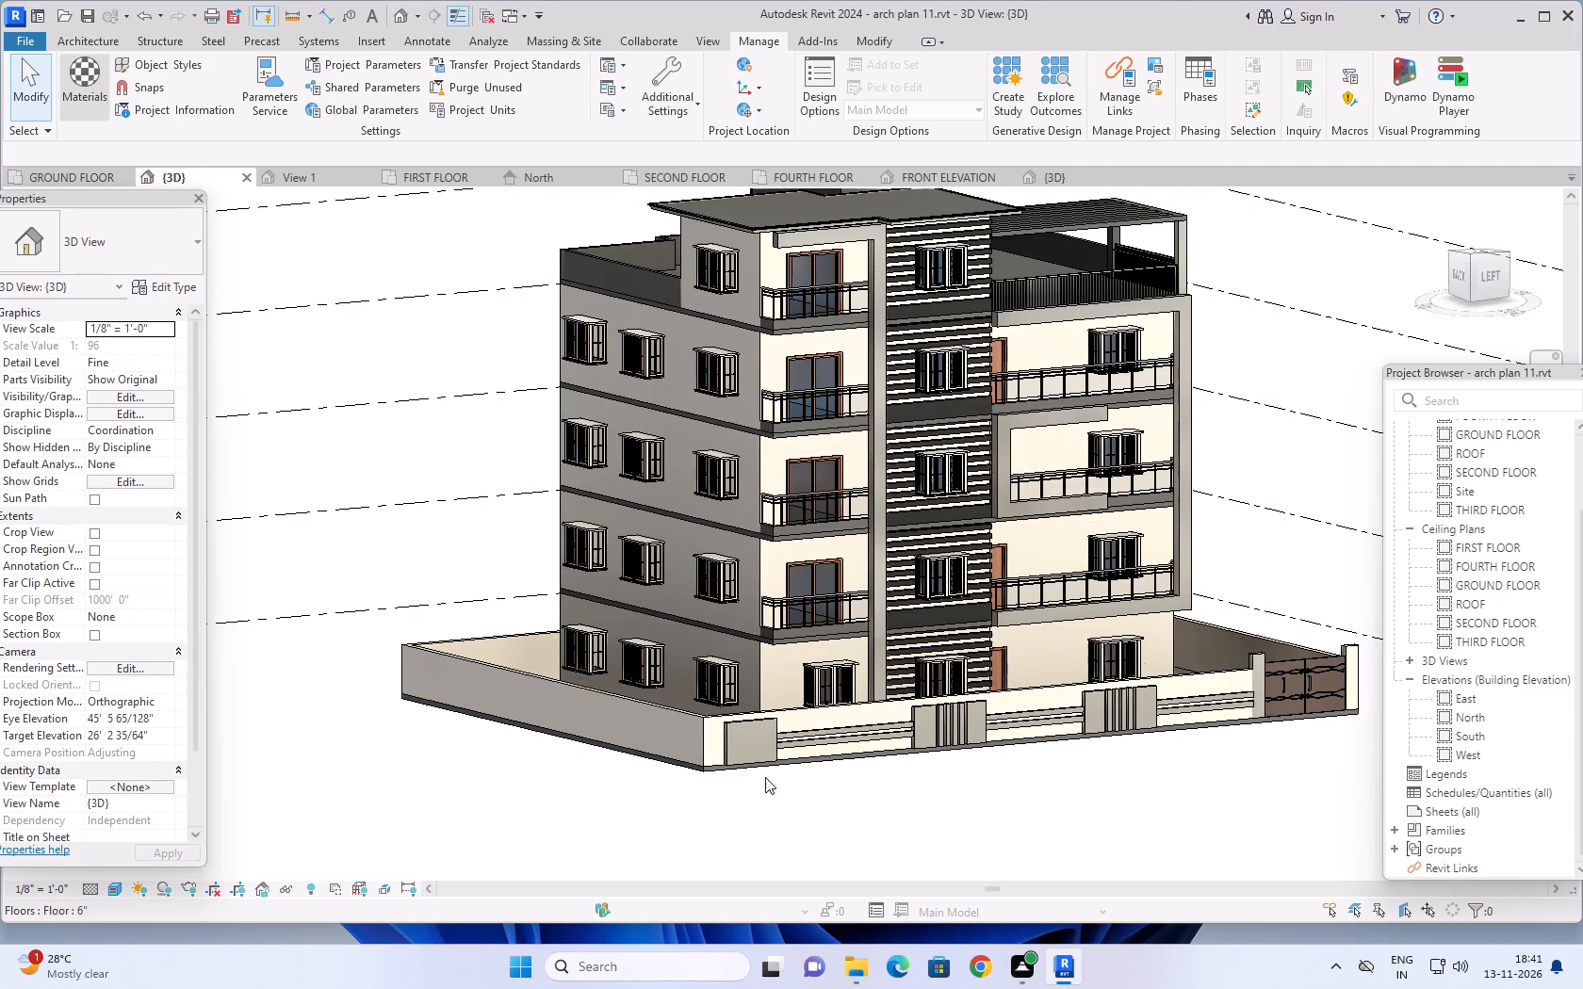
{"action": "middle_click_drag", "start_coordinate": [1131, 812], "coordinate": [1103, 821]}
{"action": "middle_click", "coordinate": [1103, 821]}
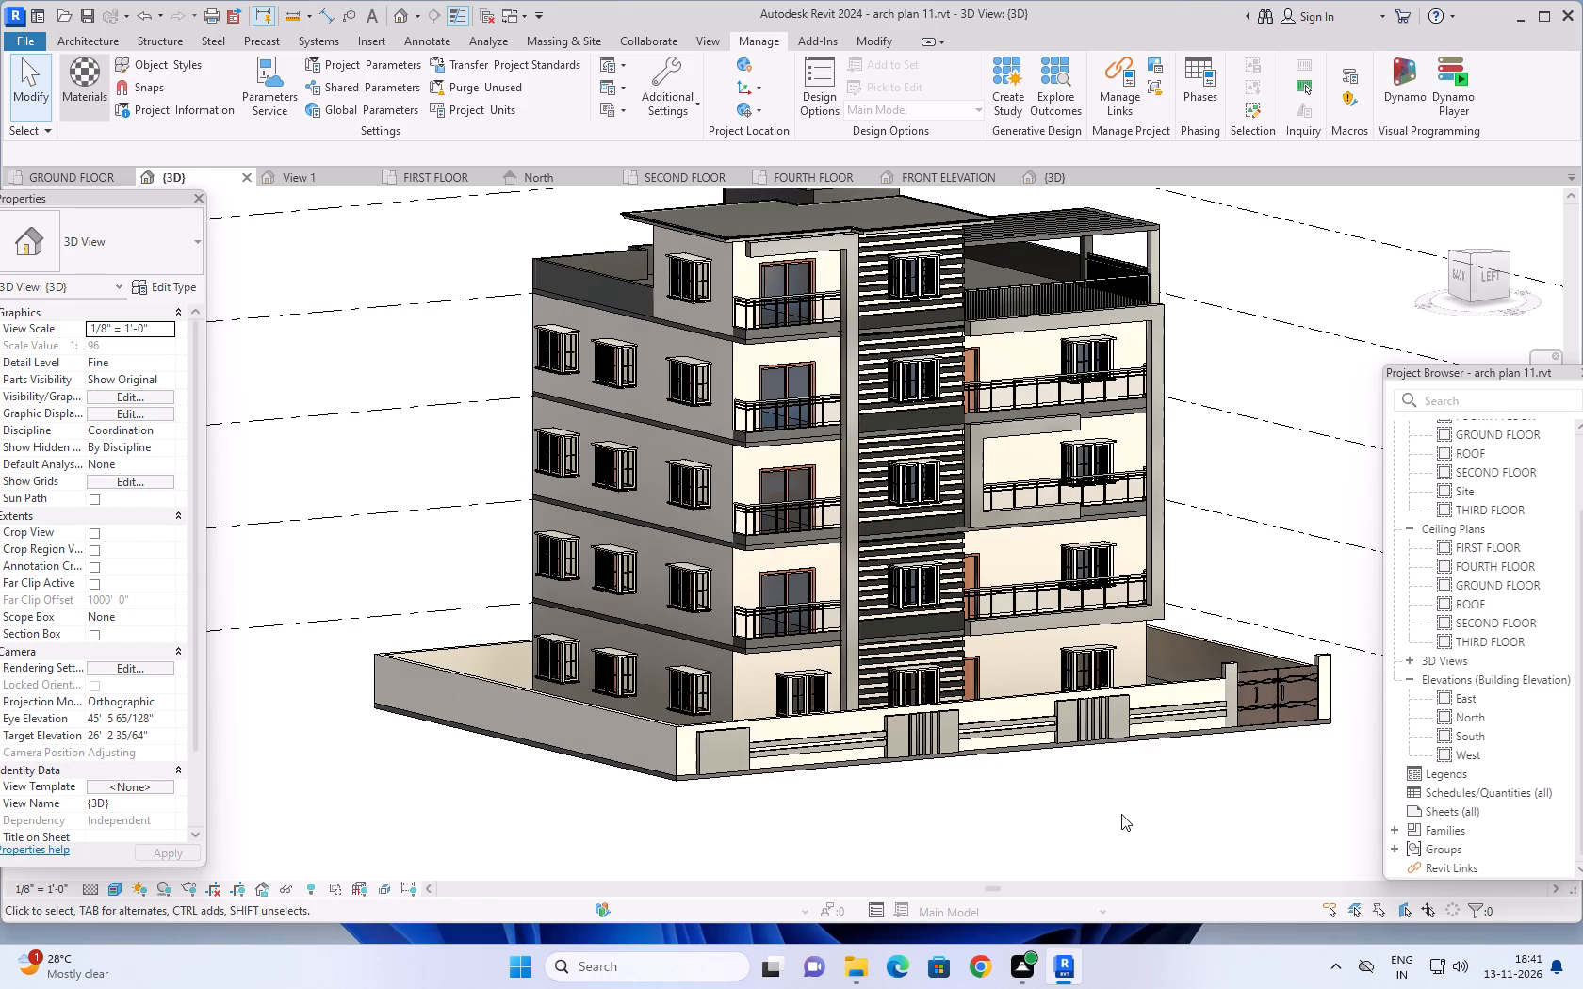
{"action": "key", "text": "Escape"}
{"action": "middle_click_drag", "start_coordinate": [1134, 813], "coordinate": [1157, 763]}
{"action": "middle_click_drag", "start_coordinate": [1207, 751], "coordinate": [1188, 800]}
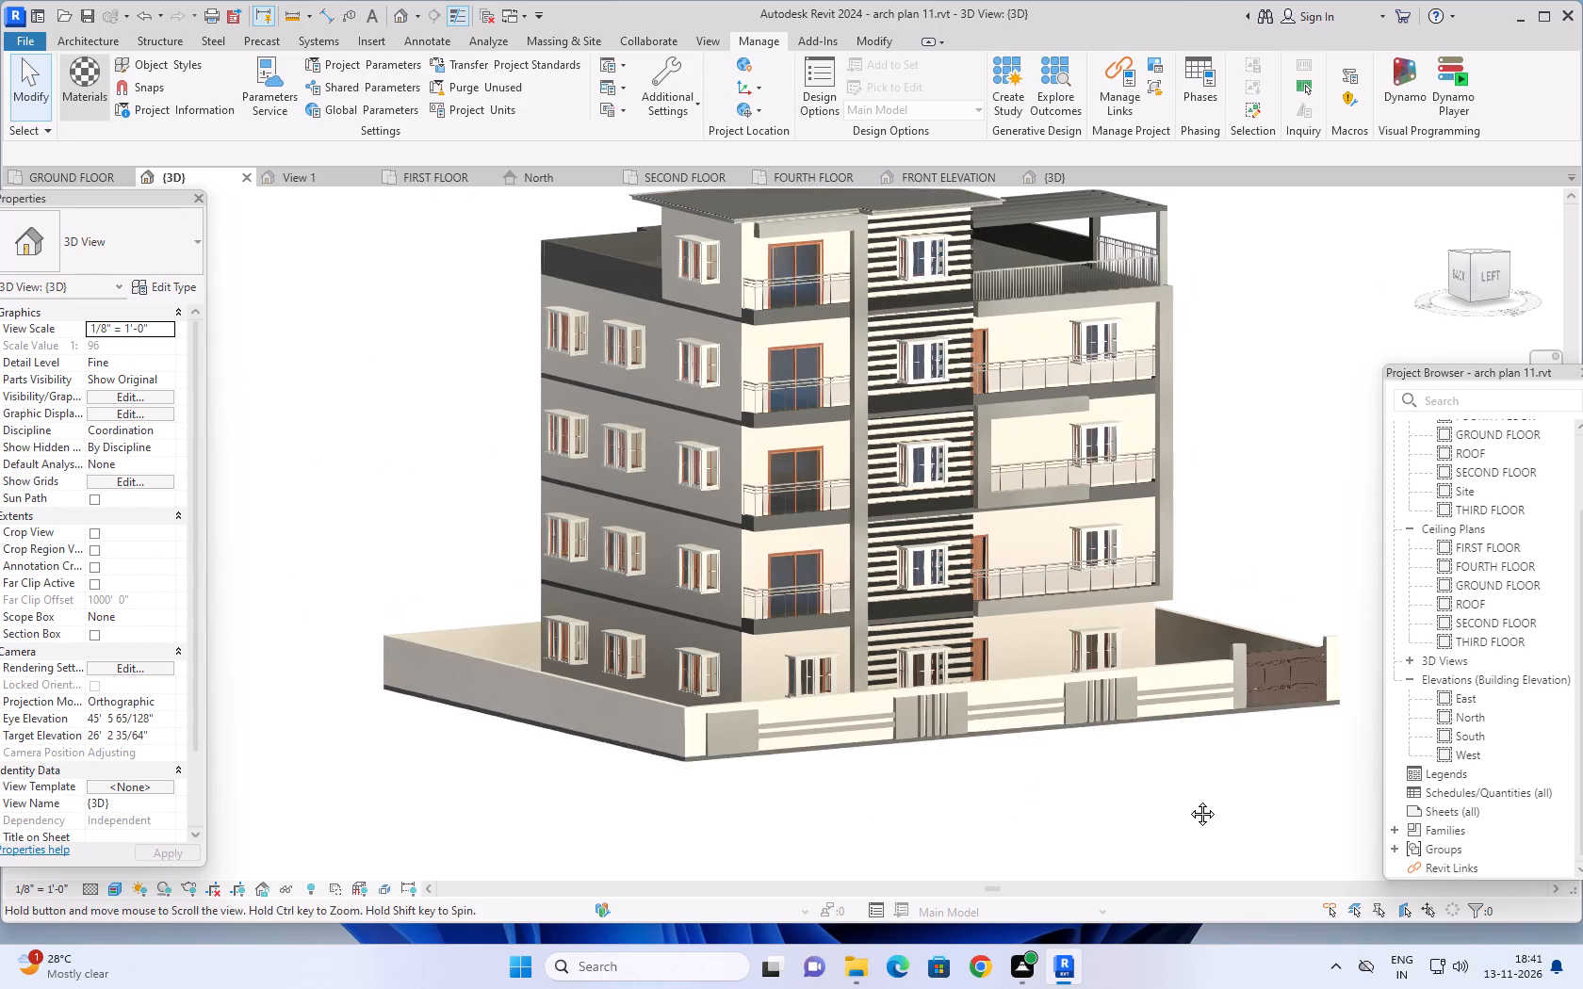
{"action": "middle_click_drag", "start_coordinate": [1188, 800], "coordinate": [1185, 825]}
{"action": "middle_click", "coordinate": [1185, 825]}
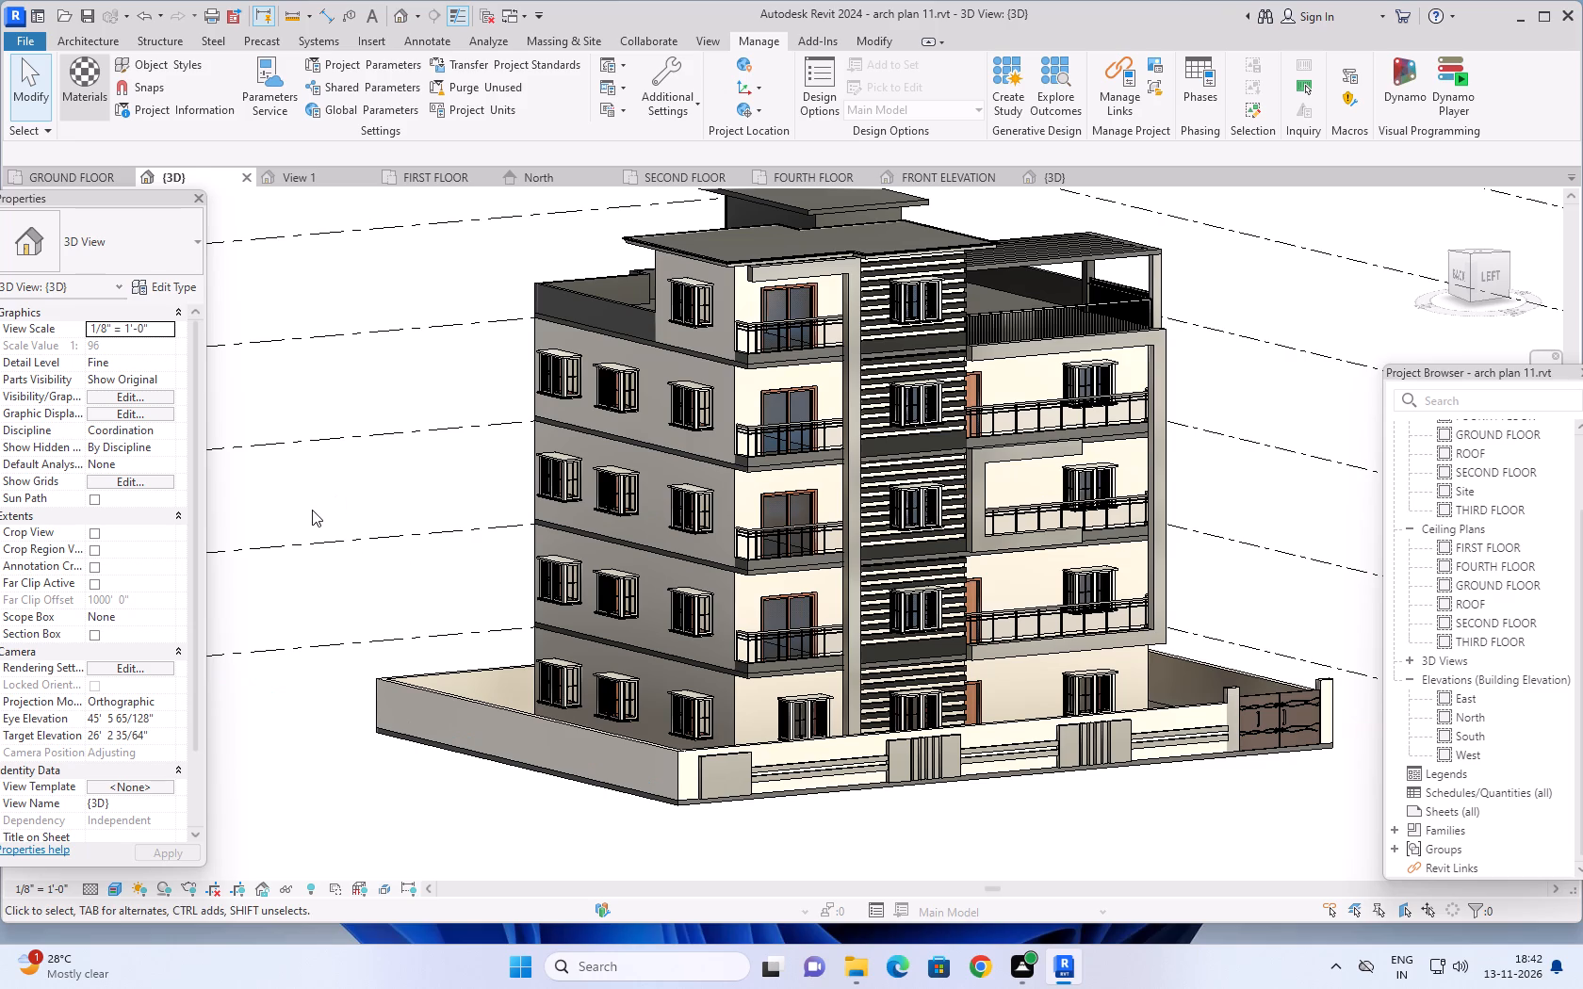
Change the WALL 2 material's appearance colour to RGB 52 58 64, apply it and close the material settings.
{"action": "left_click", "coordinate": [77, 65]}
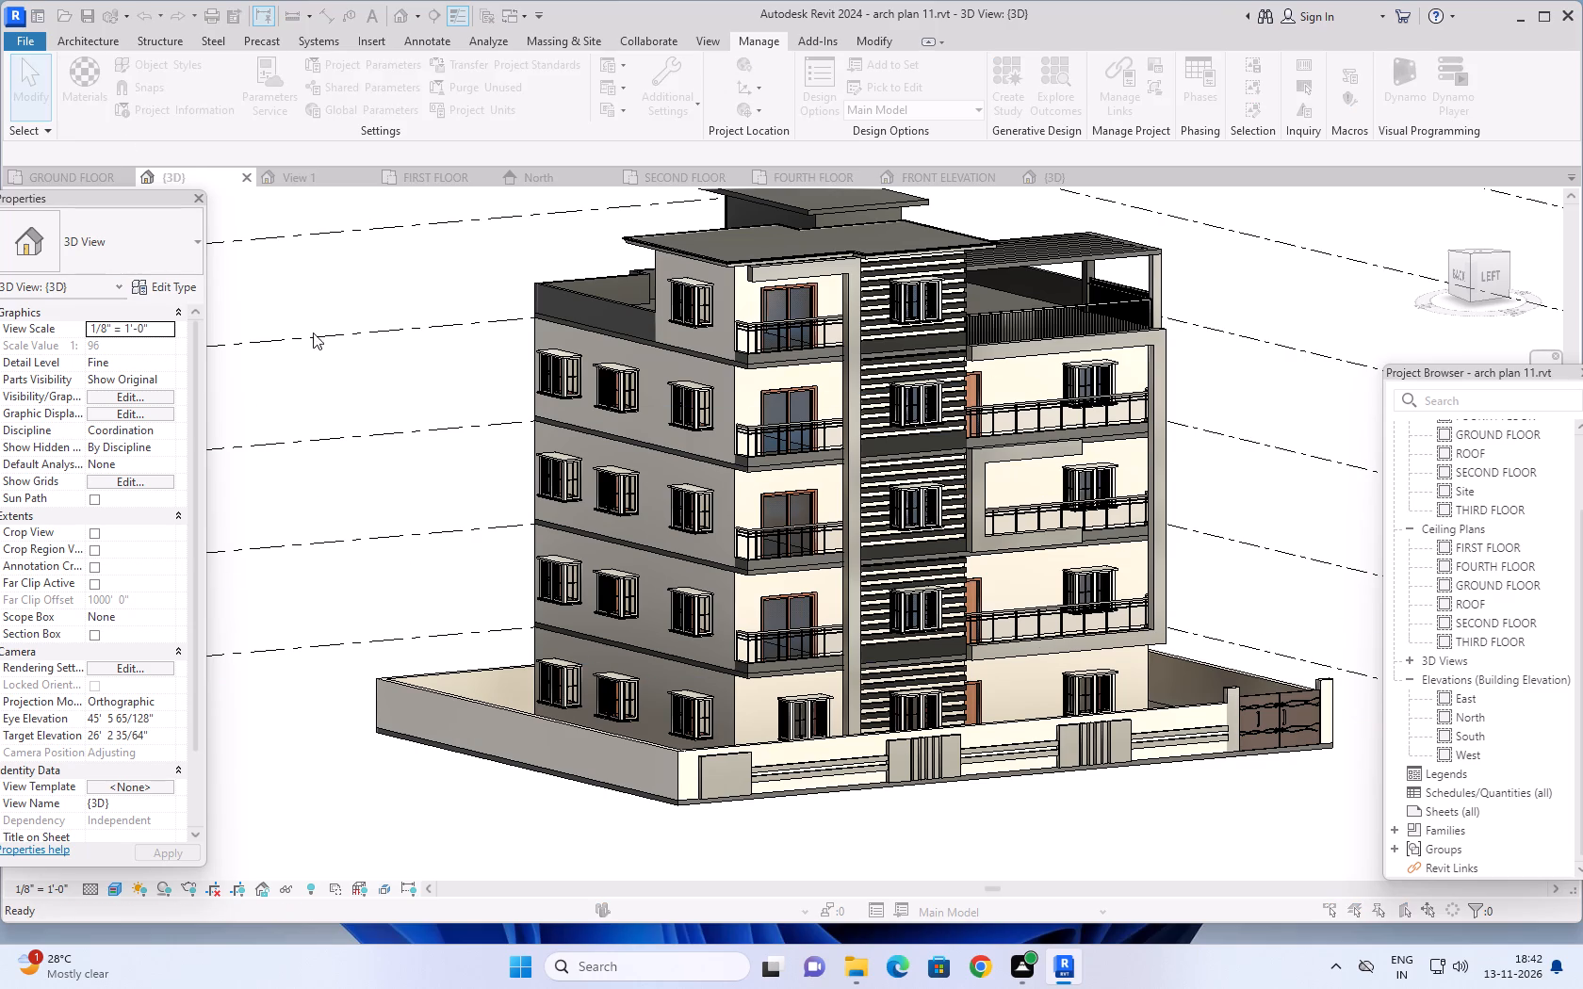
{"action": "left_click", "coordinate": [620, 523]}
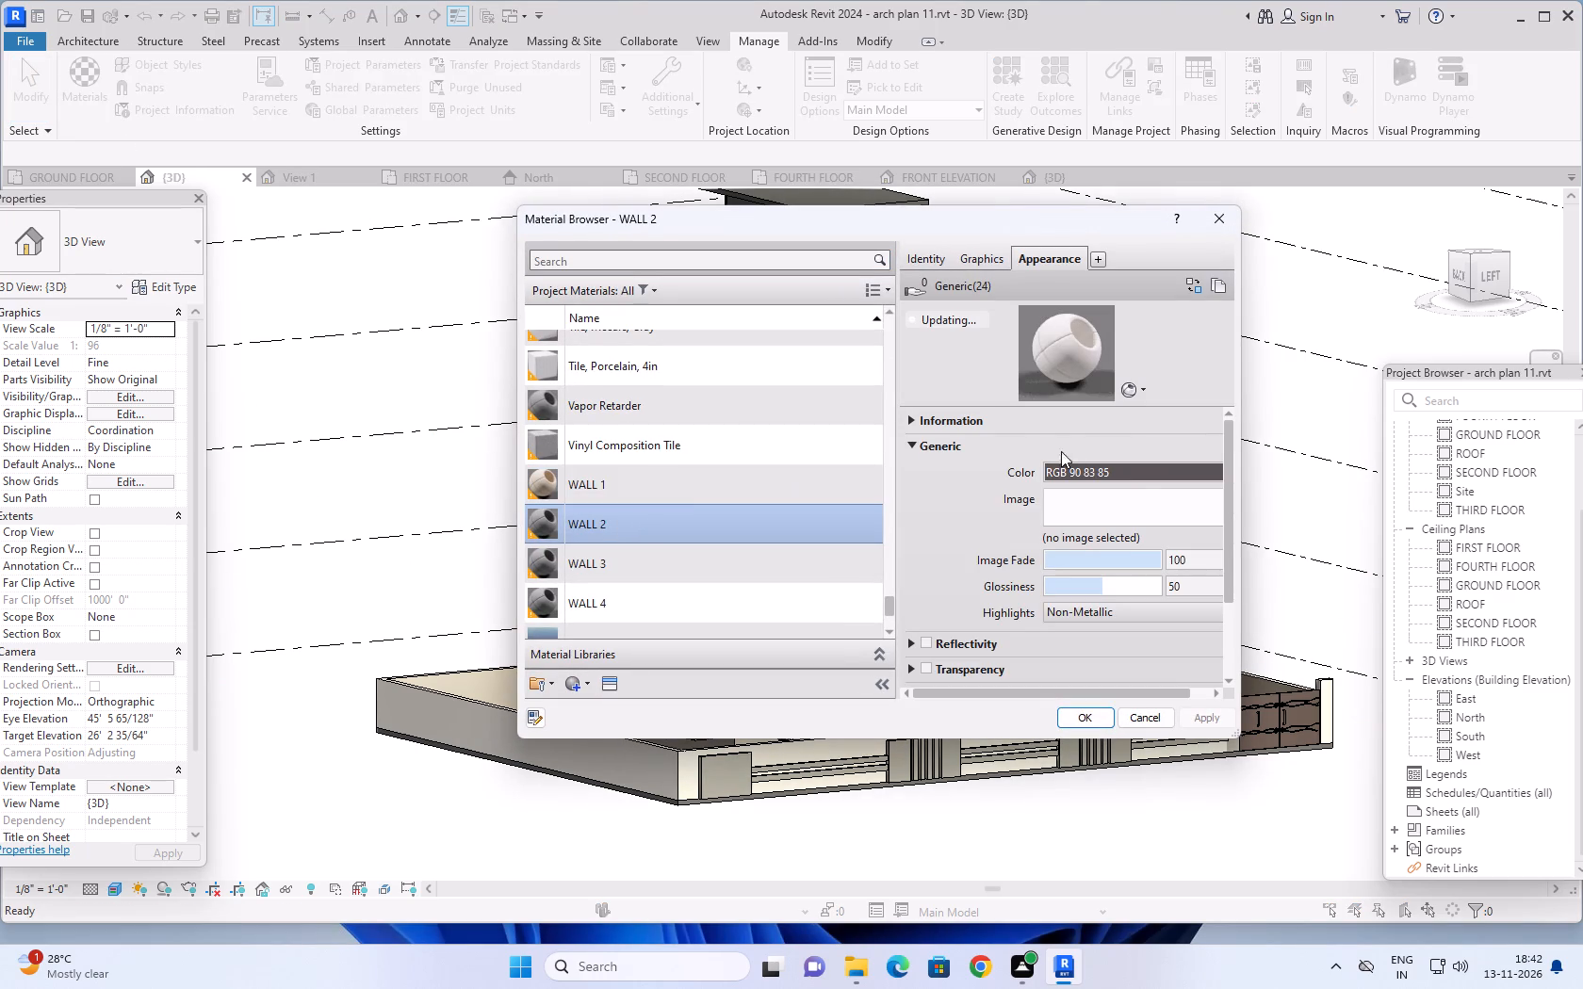
{"action": "left_click", "coordinate": [1135, 468]}
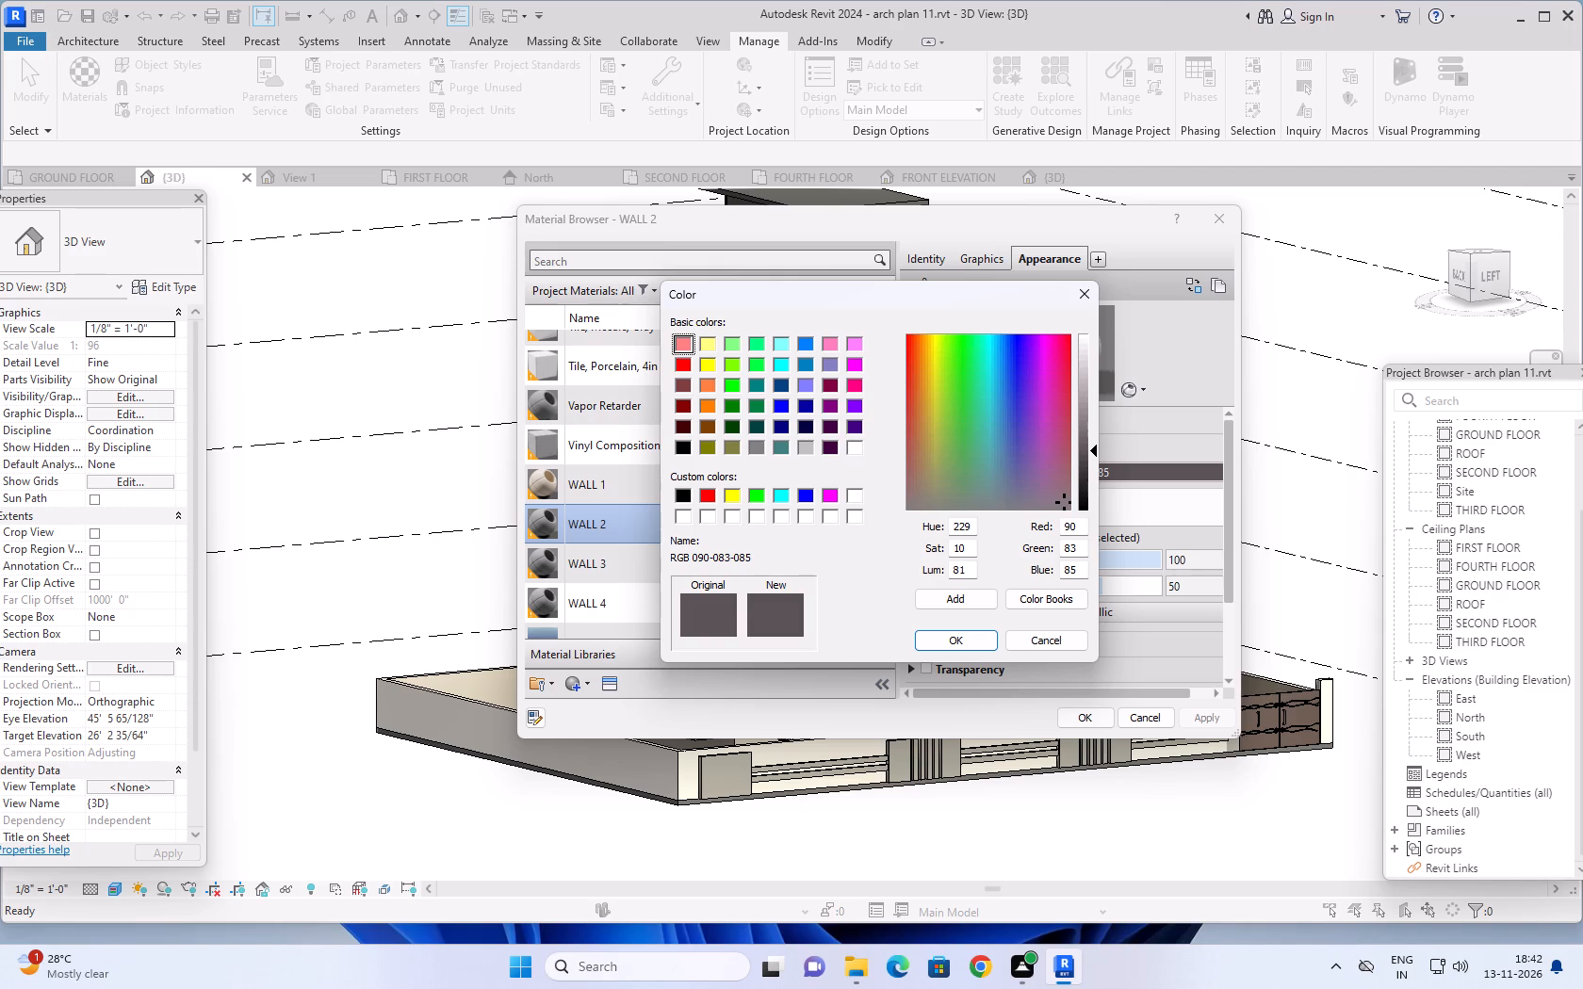
{"action": "left_click_drag", "start_coordinate": [1082, 521], "coordinate": [1057, 527]}
{"action": "type", "text": "52"}
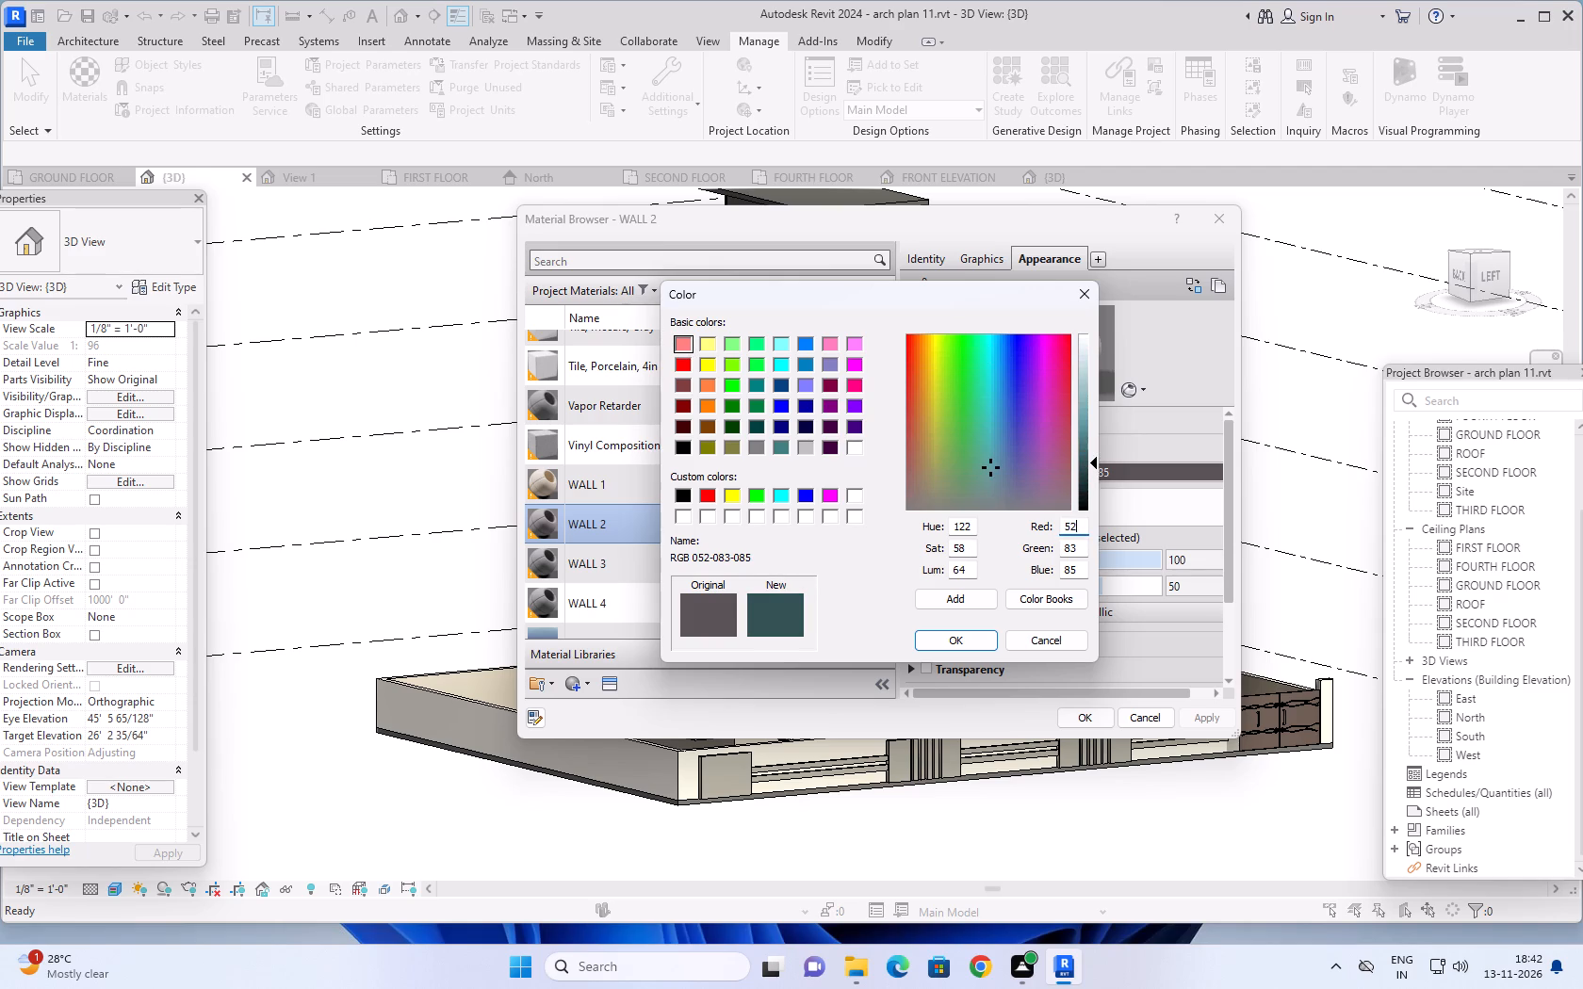
{"action": "left_click_drag", "start_coordinate": [1082, 549], "coordinate": [1069, 549]}
{"action": "left_click_drag", "start_coordinate": [1069, 549], "coordinate": [1058, 551]}
{"action": "type", "text": "58"}
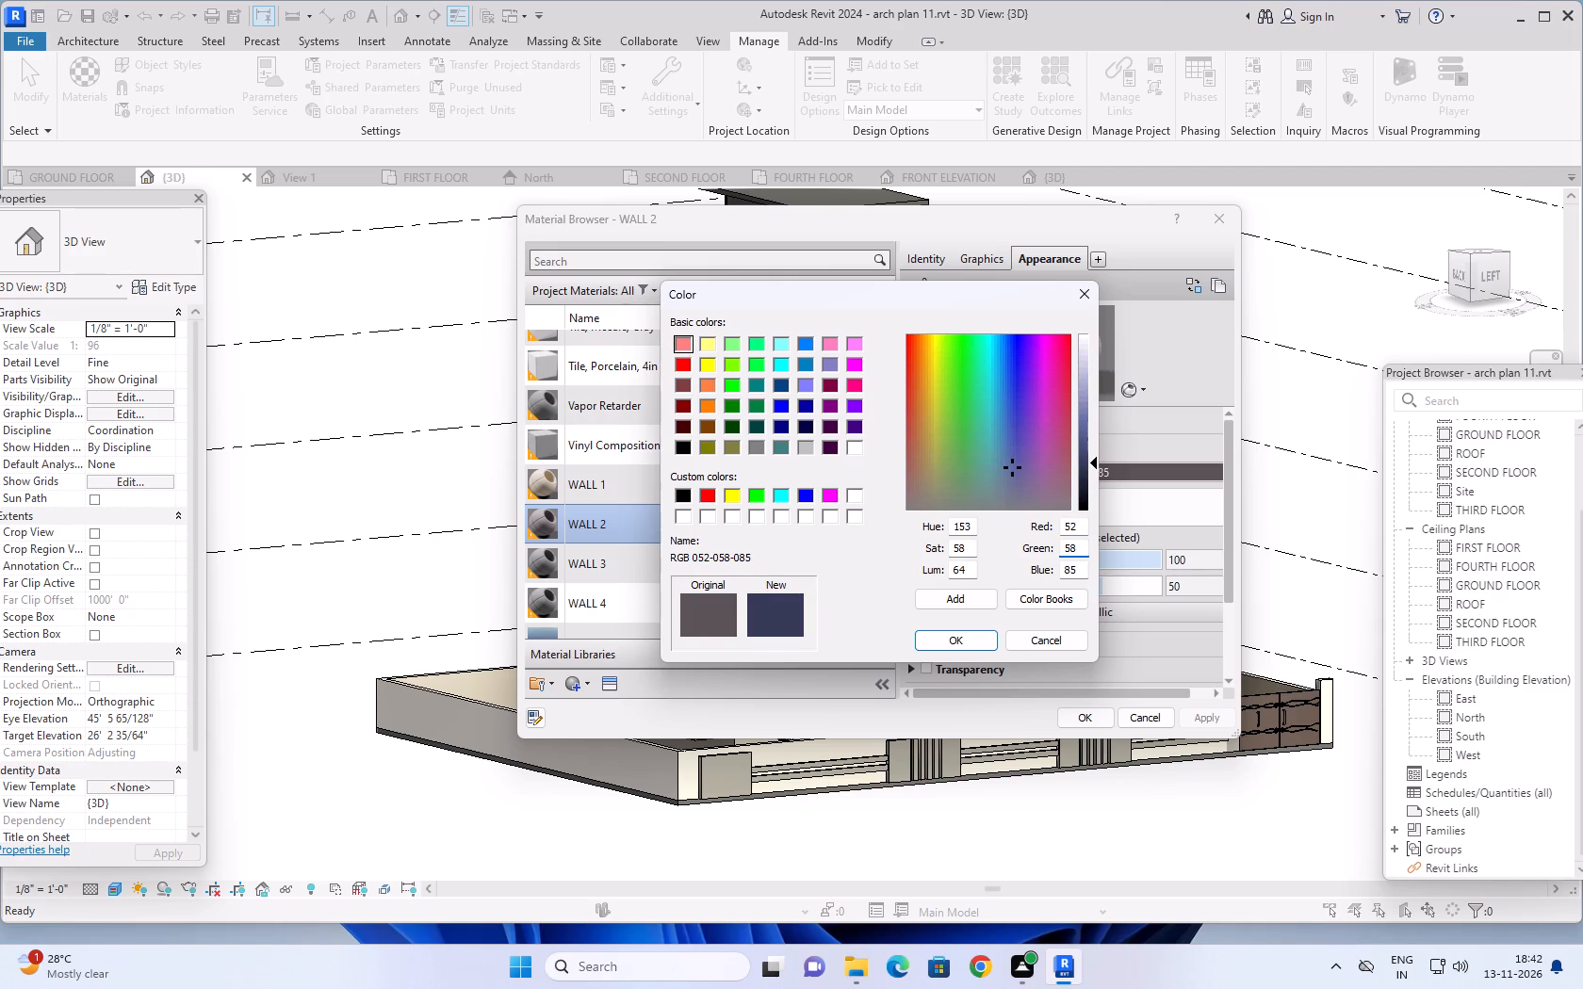
{"action": "left_click_drag", "start_coordinate": [1082, 570], "coordinate": [1068, 572]}
{"action": "left_click_drag", "start_coordinate": [1068, 572], "coordinate": [1055, 577]}
{"action": "type", "text": "64"}
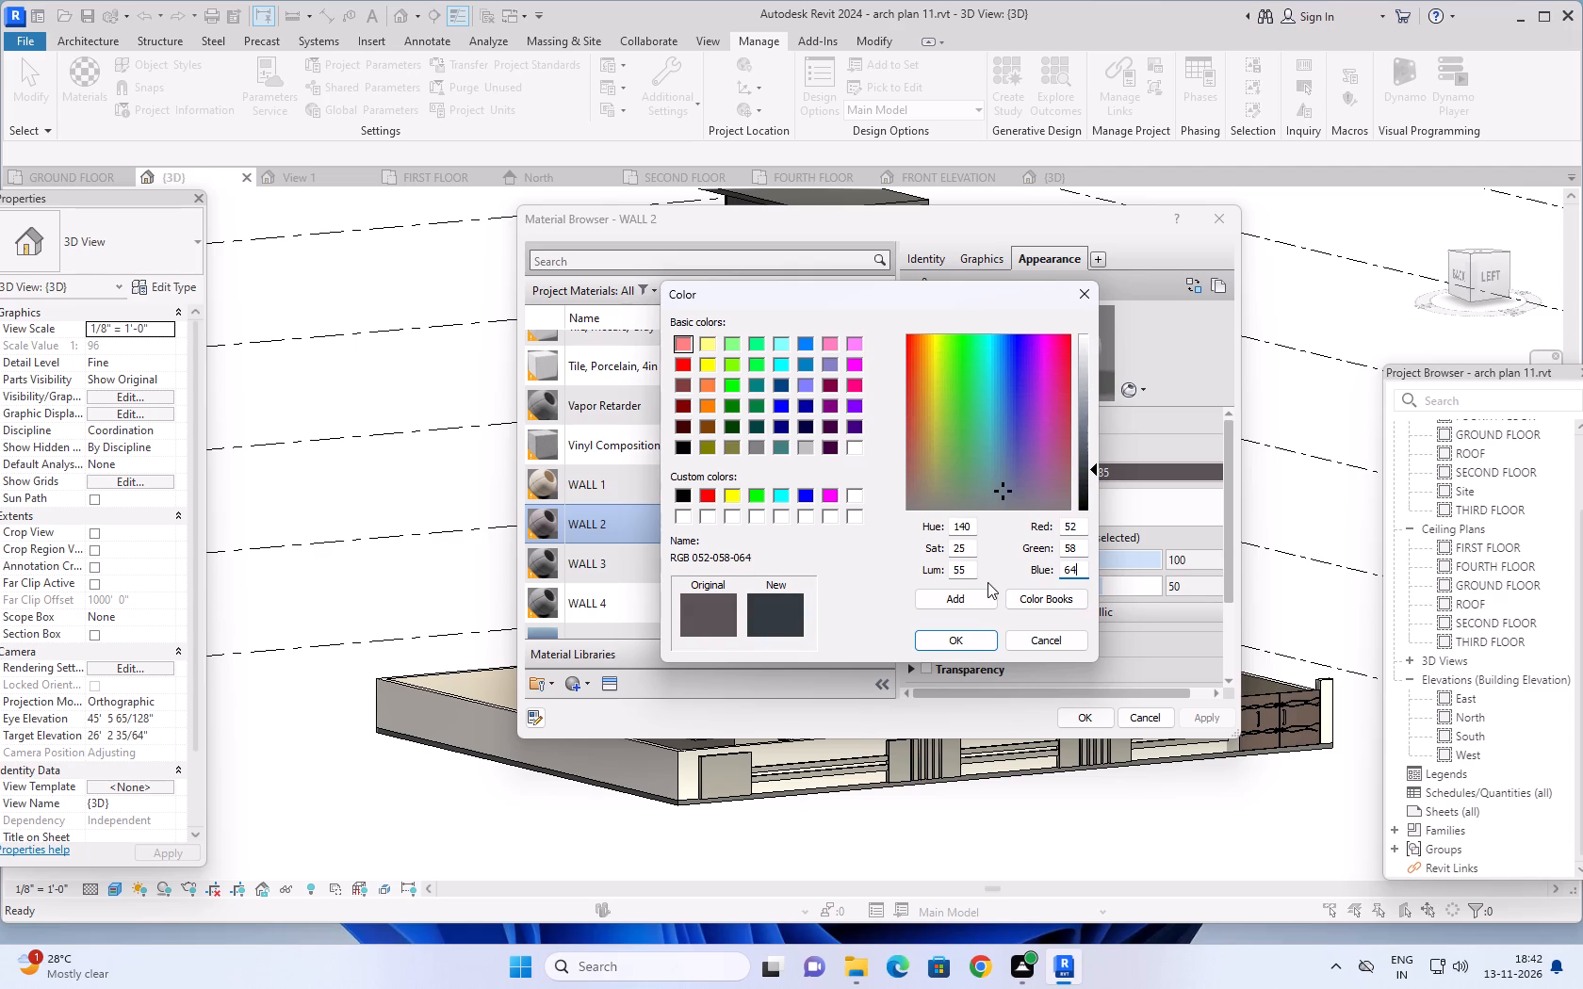
{"action": "left_click", "coordinate": [978, 640]}
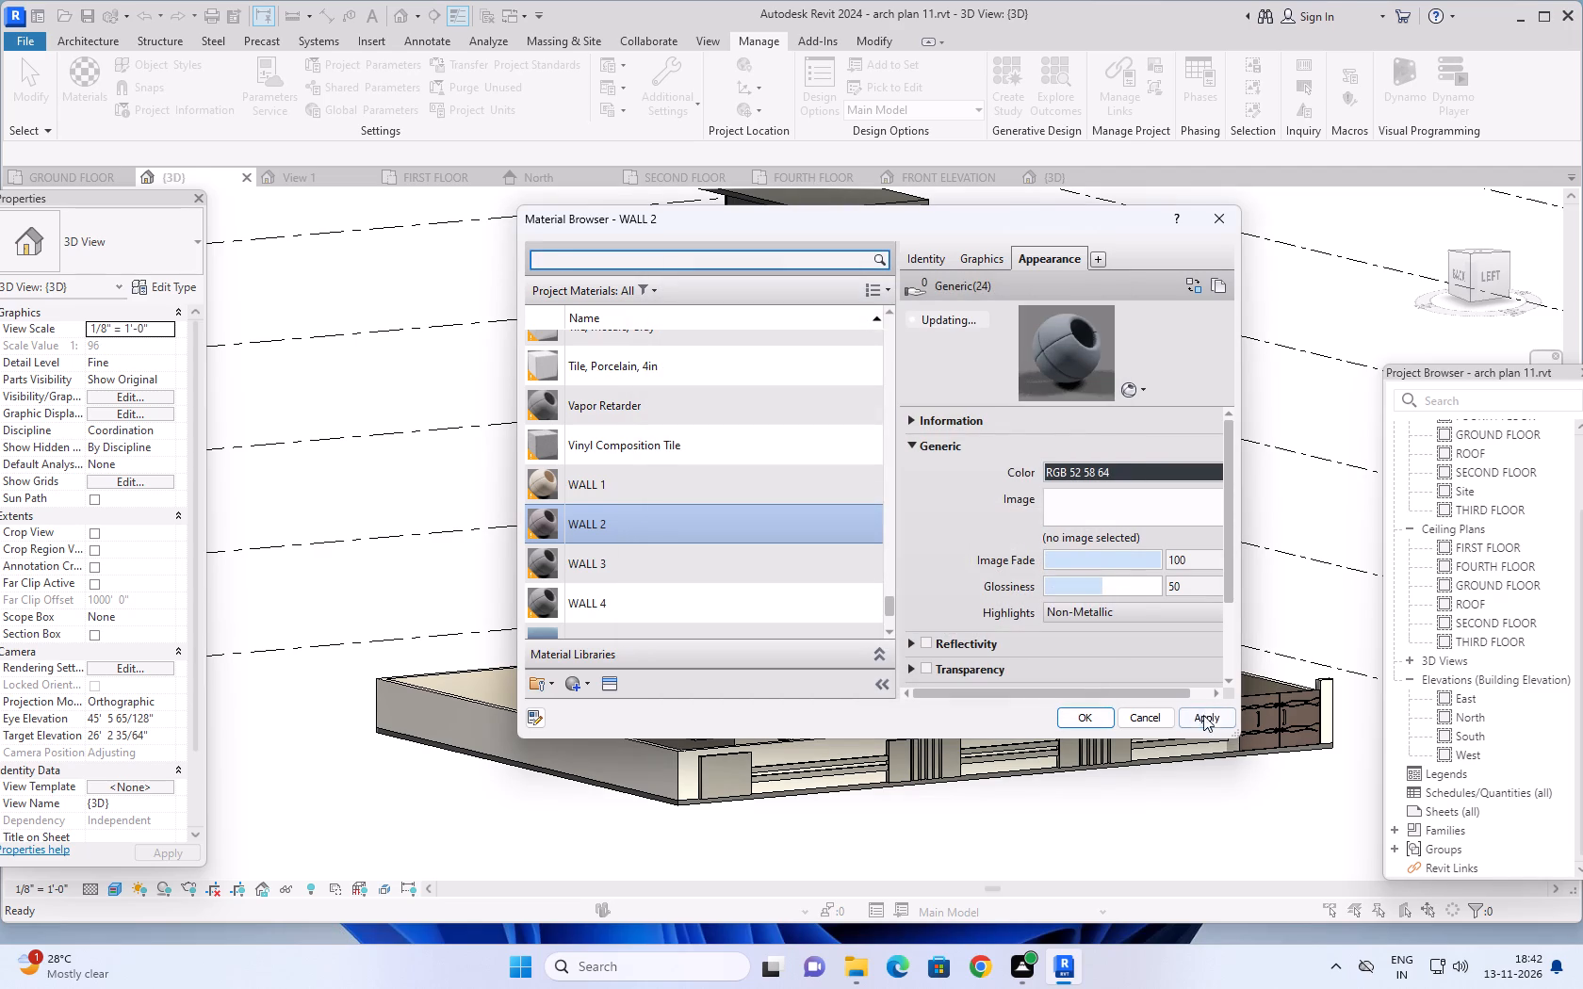
{"action": "left_click", "coordinate": [1203, 714]}
{"action": "left_click", "coordinate": [1086, 717]}
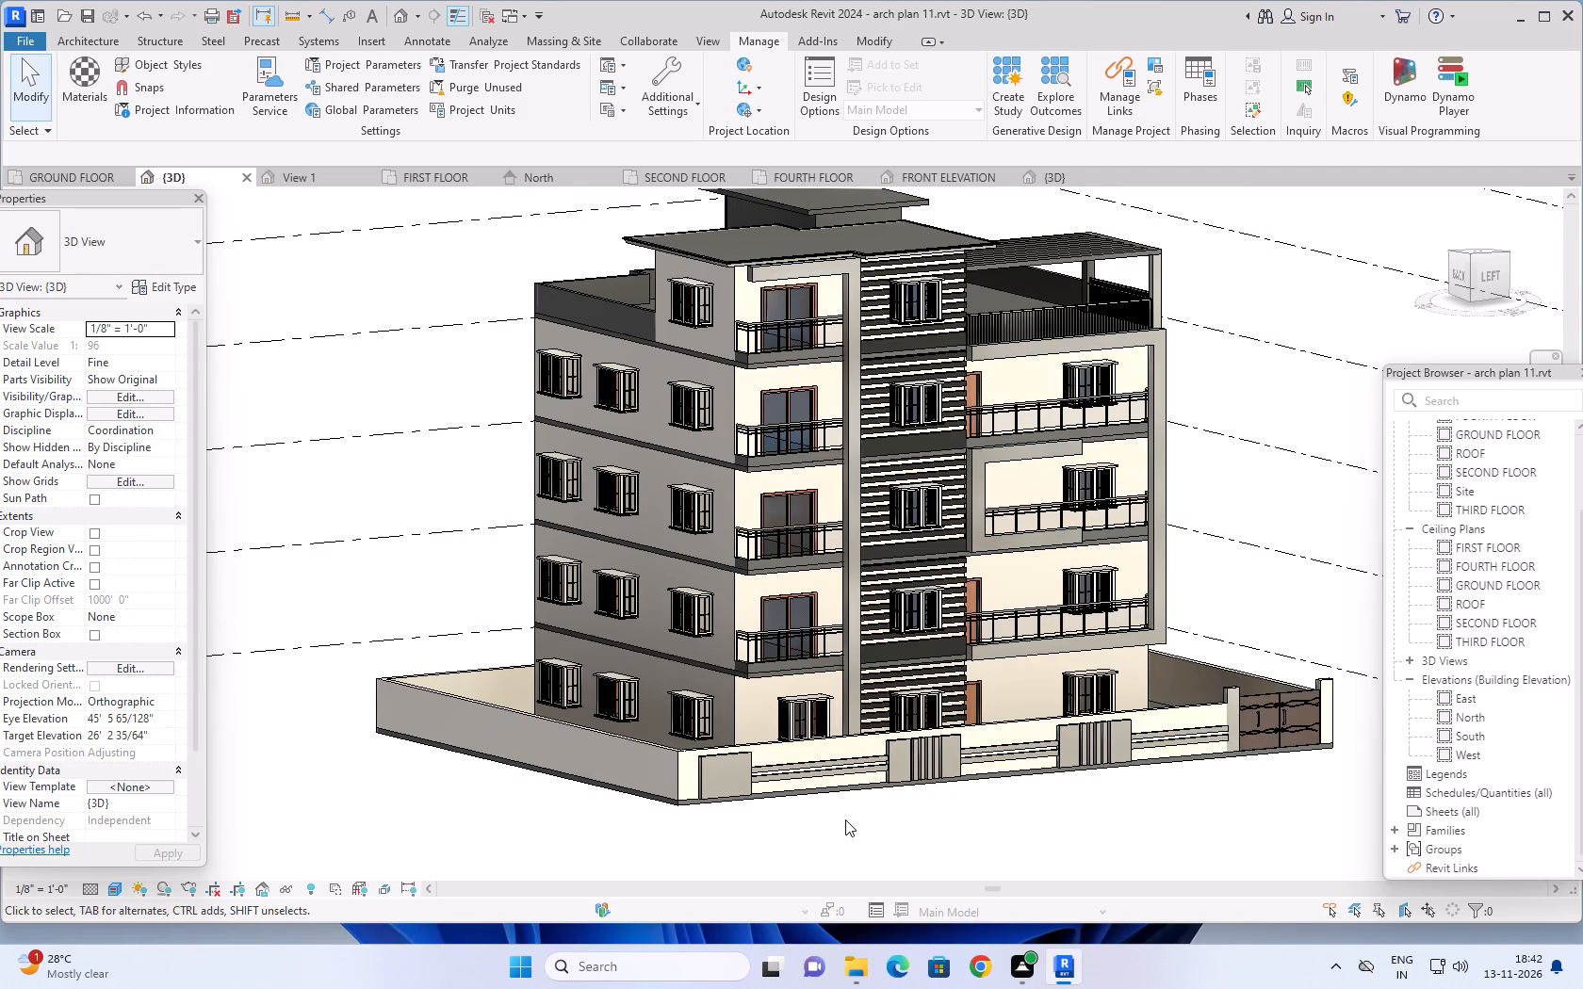
Paint the first- and third-floor corner balcony walls and the second-floor framed balcony wall with the WALL 2 material.
{"action": "middle_click_drag", "start_coordinate": [851, 810], "coordinate": [878, 825]}
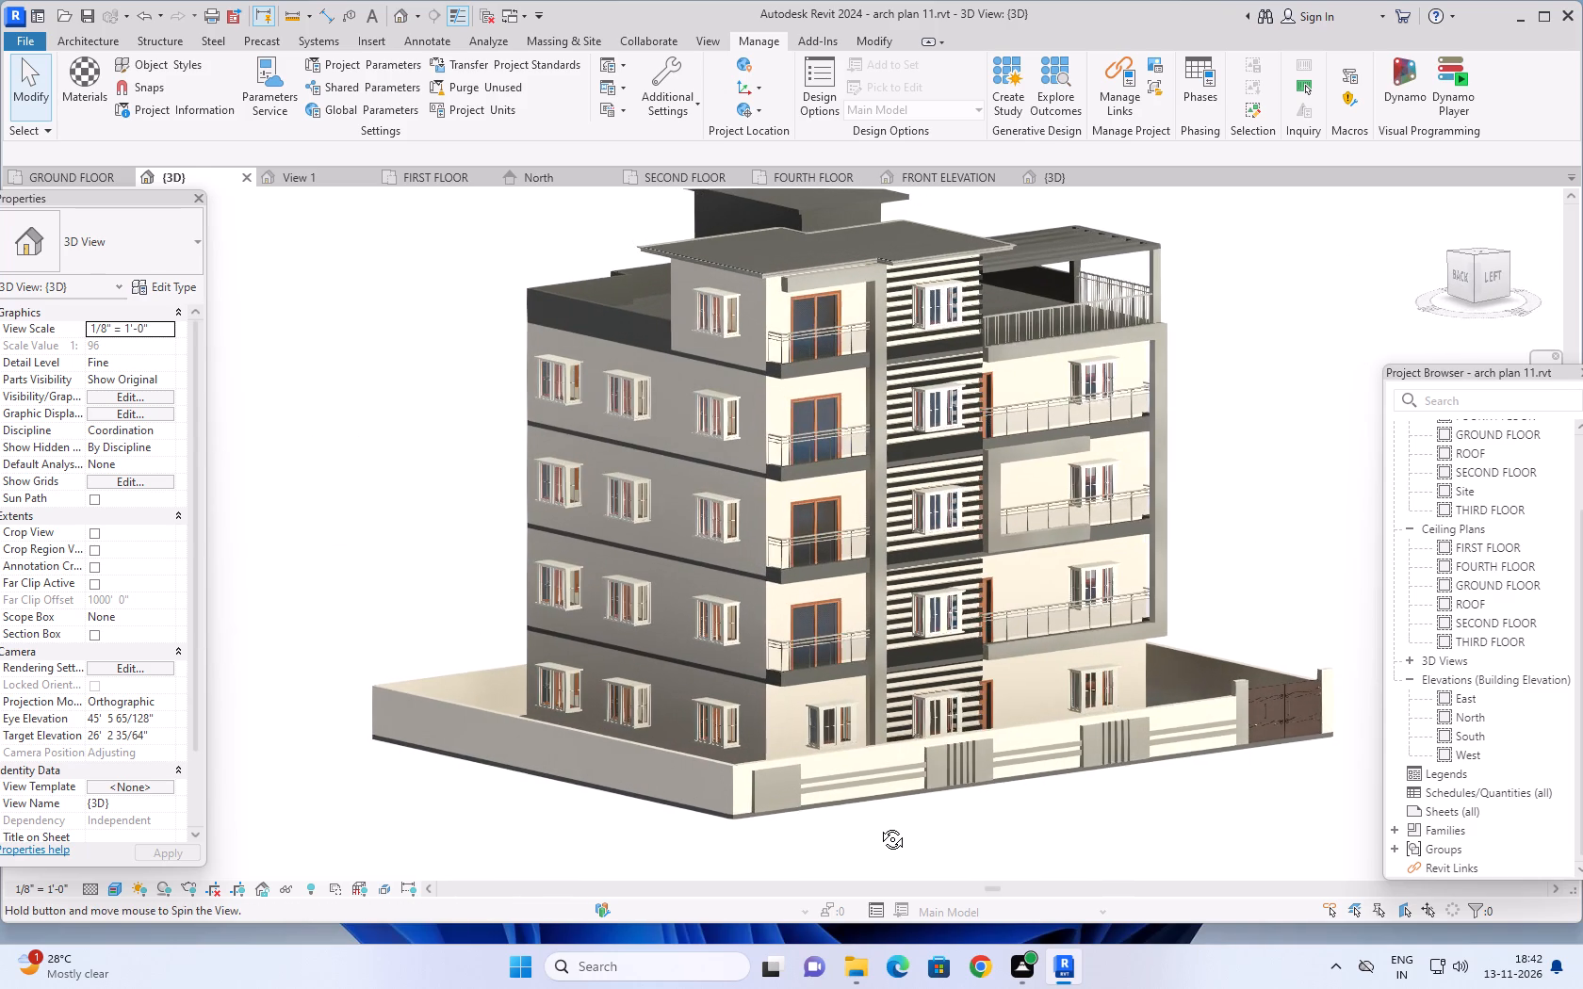
{"action": "middle_click_drag", "start_coordinate": [878, 825], "coordinate": [879, 837]}
{"action": "scroll", "coordinate": [784, 453], "scroll_direction": "up", "scroll_amount": 1}
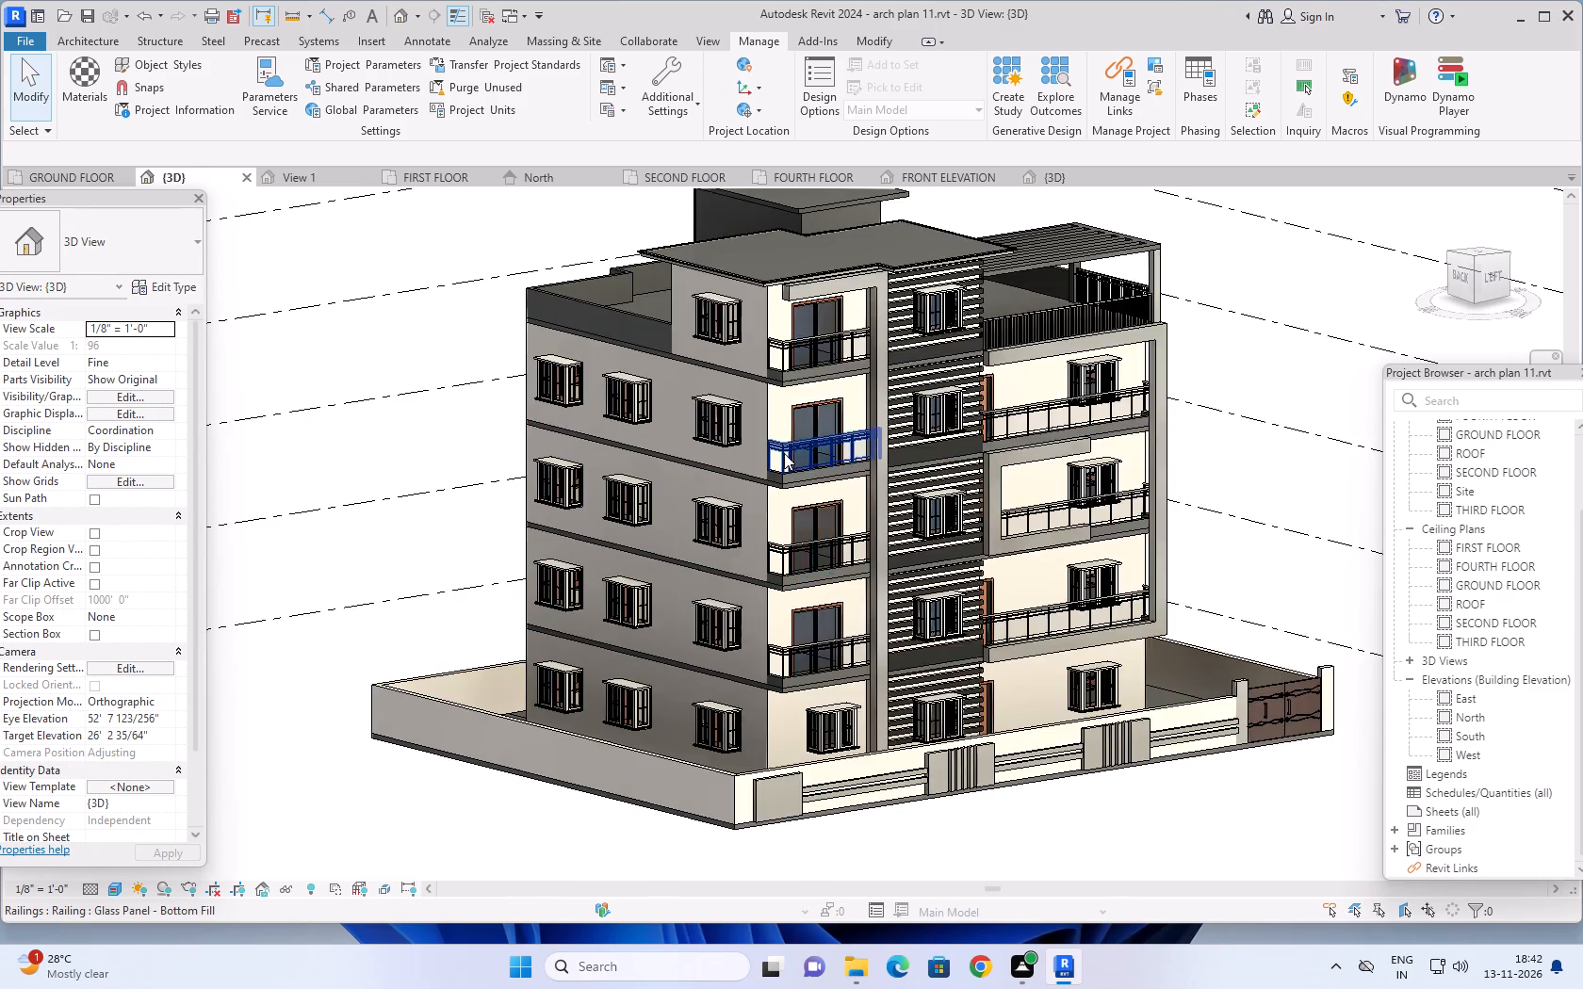
{"action": "scroll", "coordinate": [784, 453], "scroll_direction": "up", "scroll_amount": 3}
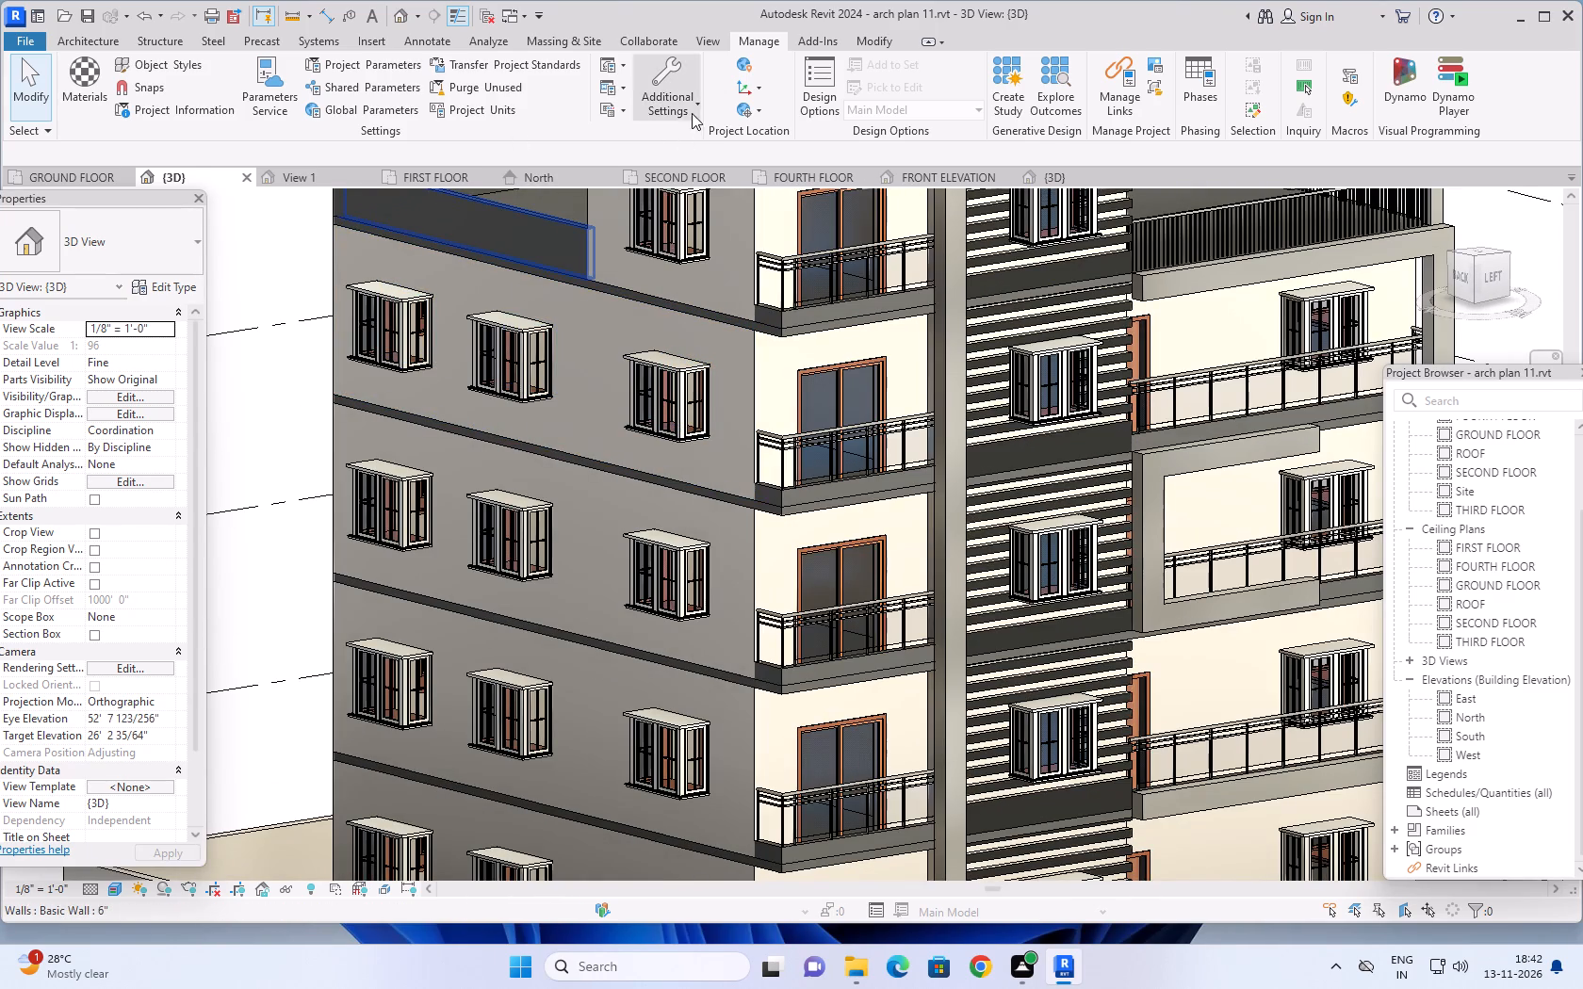
{"action": "left_click", "coordinate": [873, 38]}
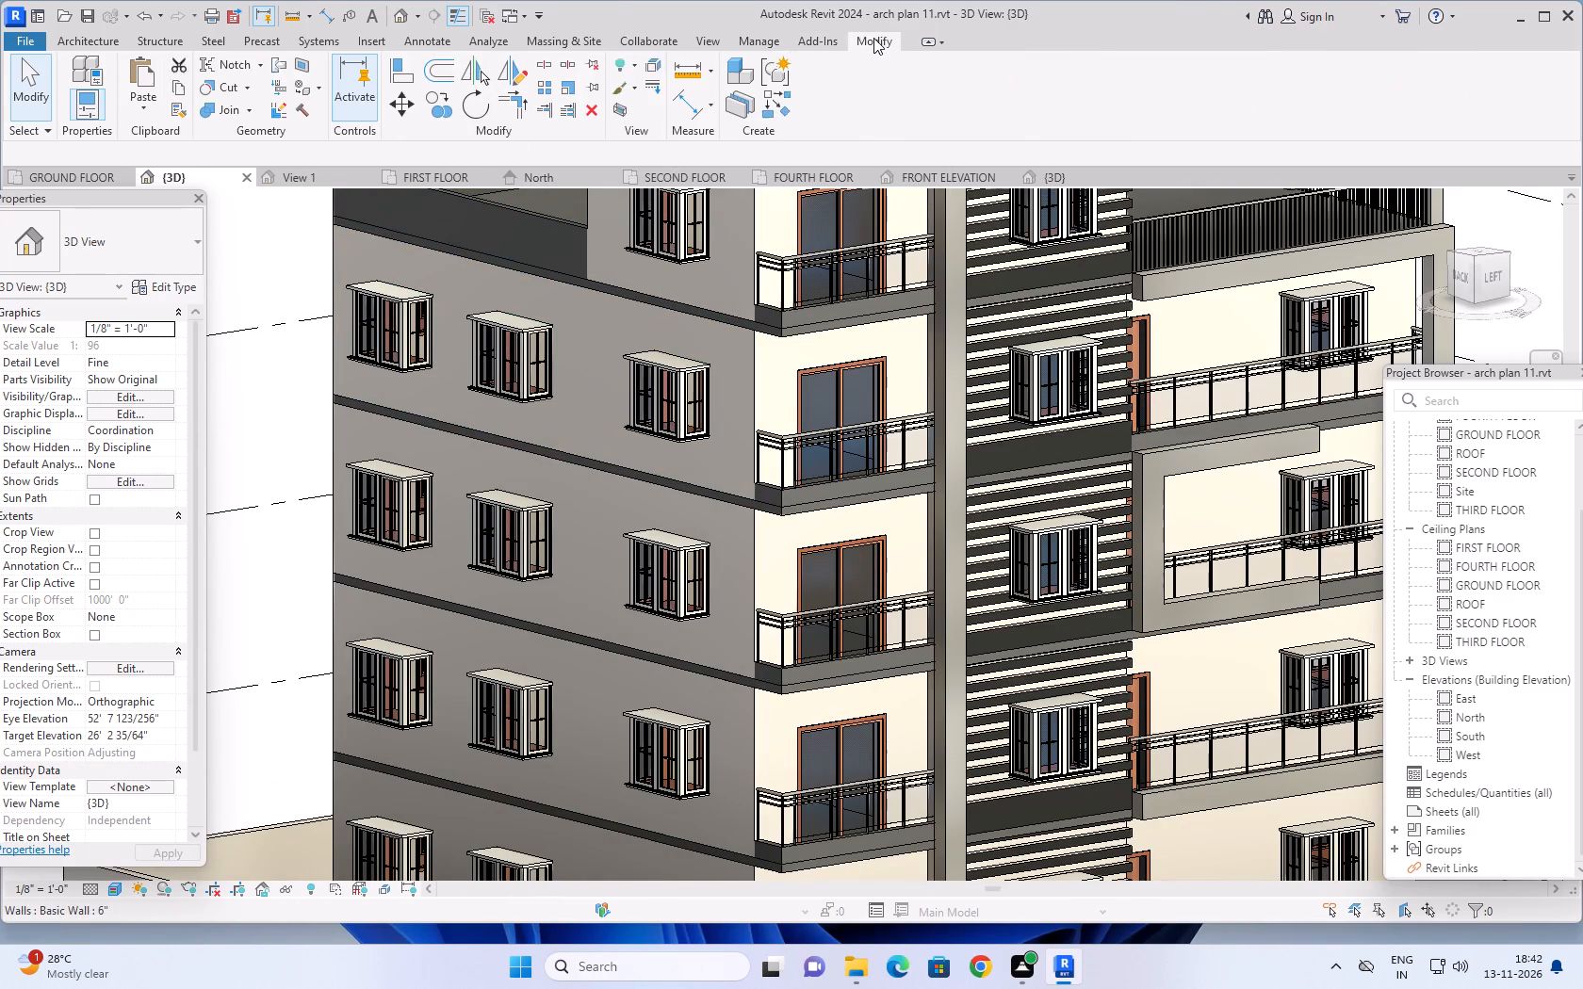
{"action": "left_click", "coordinate": [301, 84]}
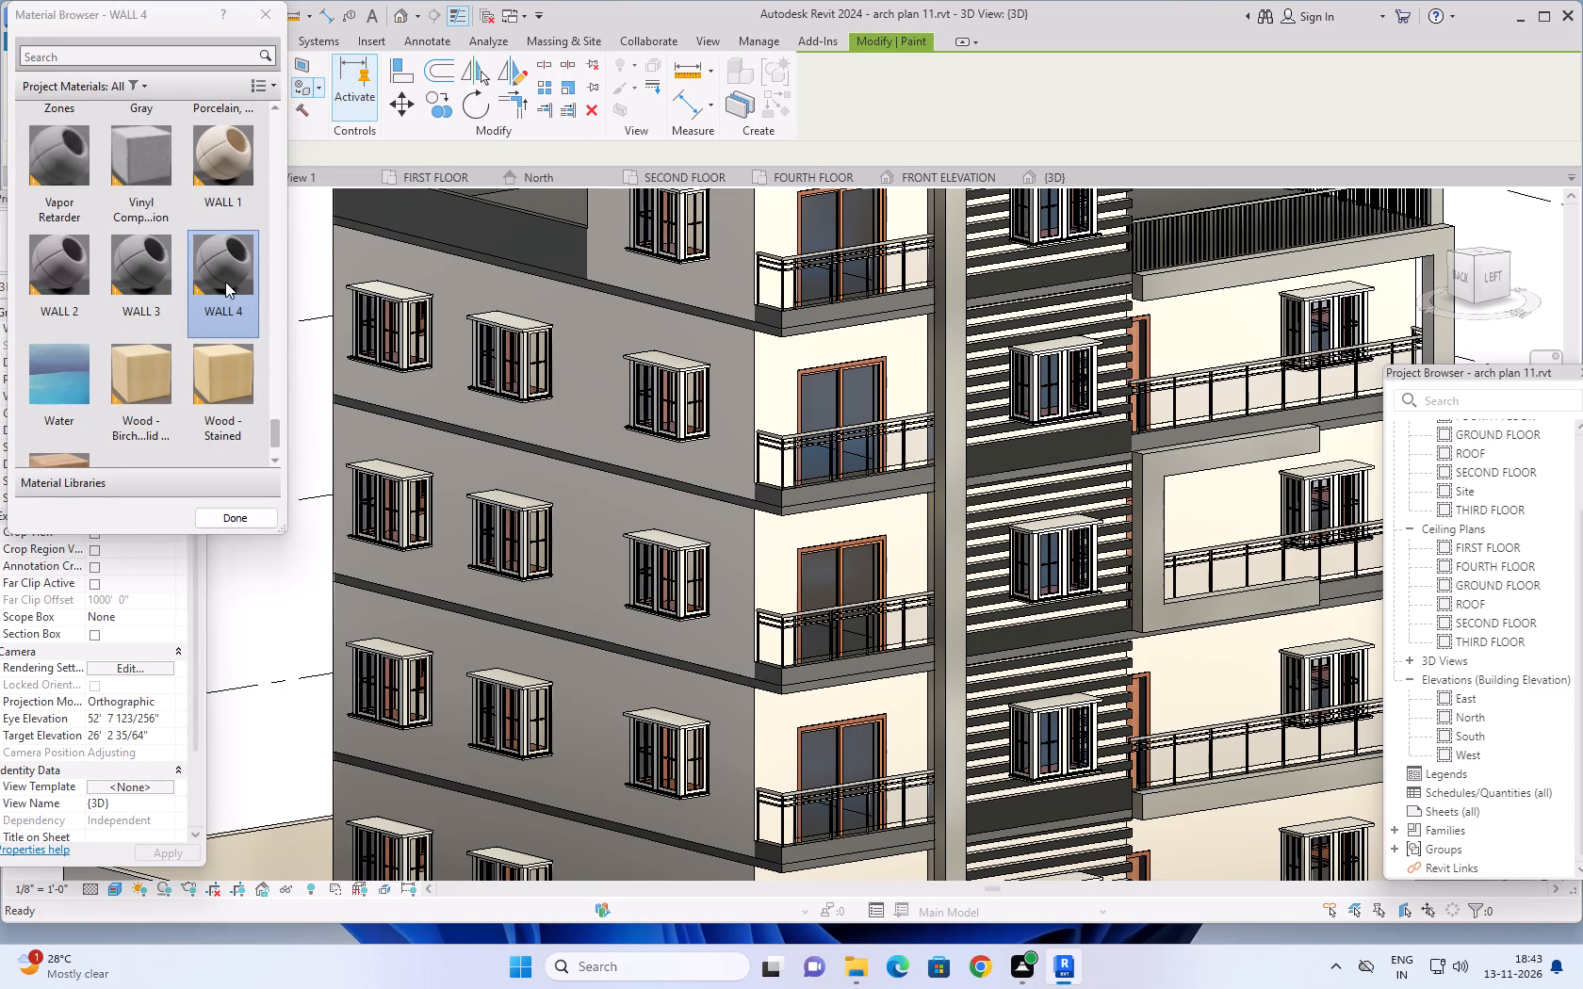
{"action": "left_click", "coordinate": [71, 260]}
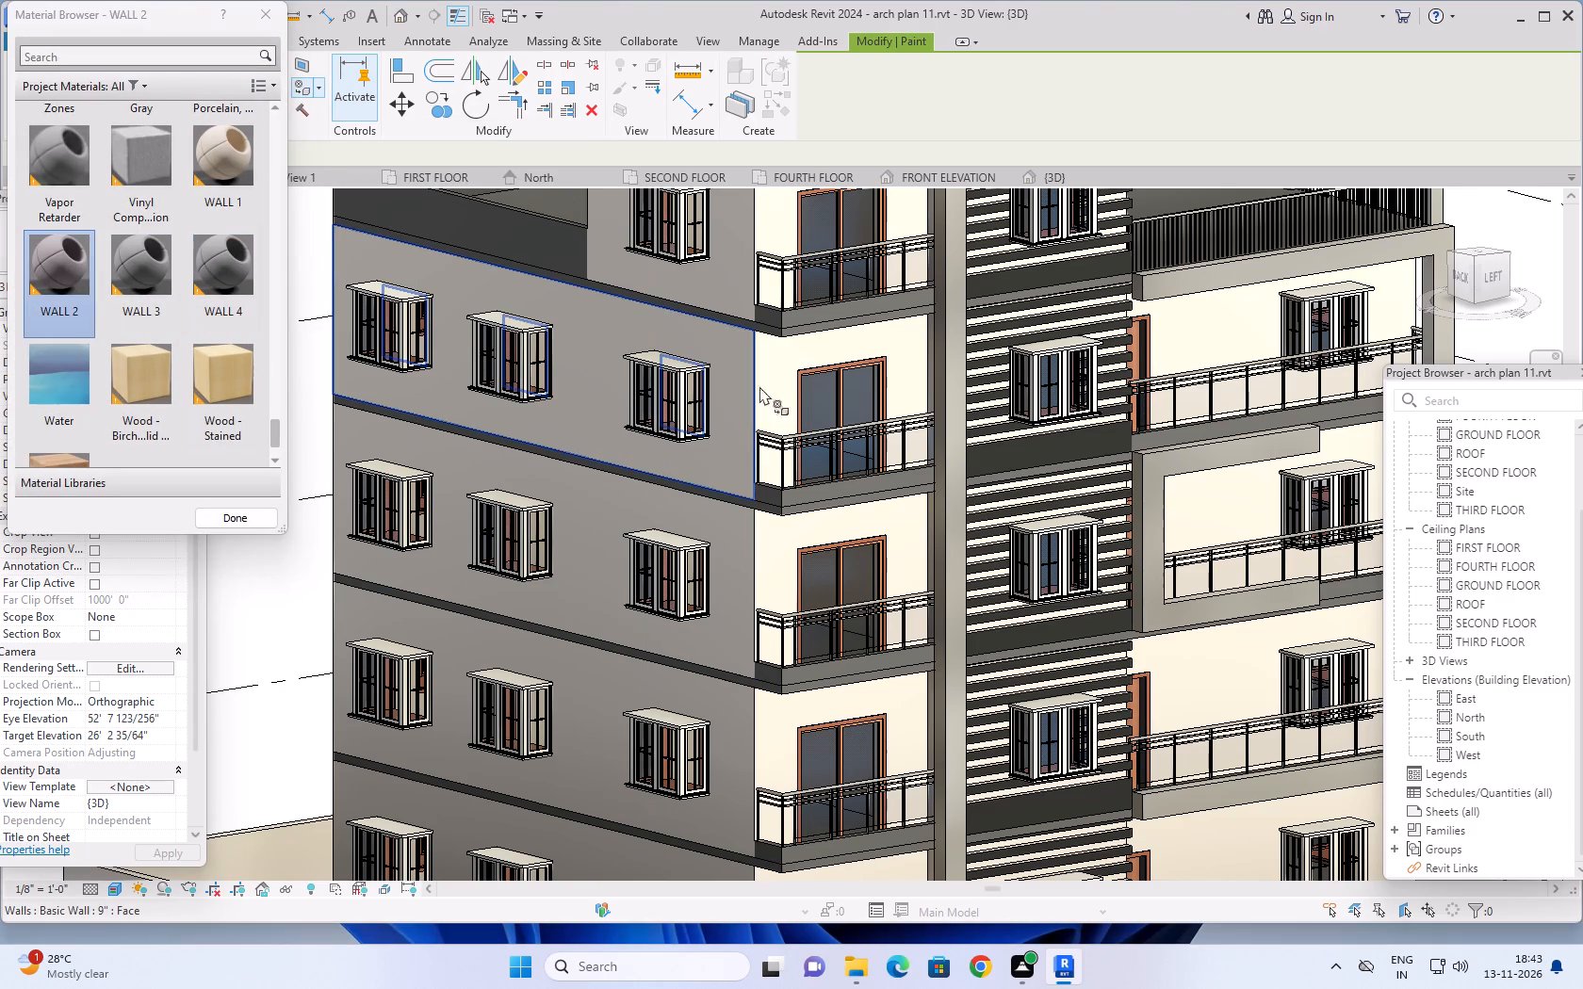
{"action": "left_click", "coordinate": [778, 368]}
{"action": "scroll", "coordinate": [717, 492], "scroll_direction": "down", "scroll_amount": 3}
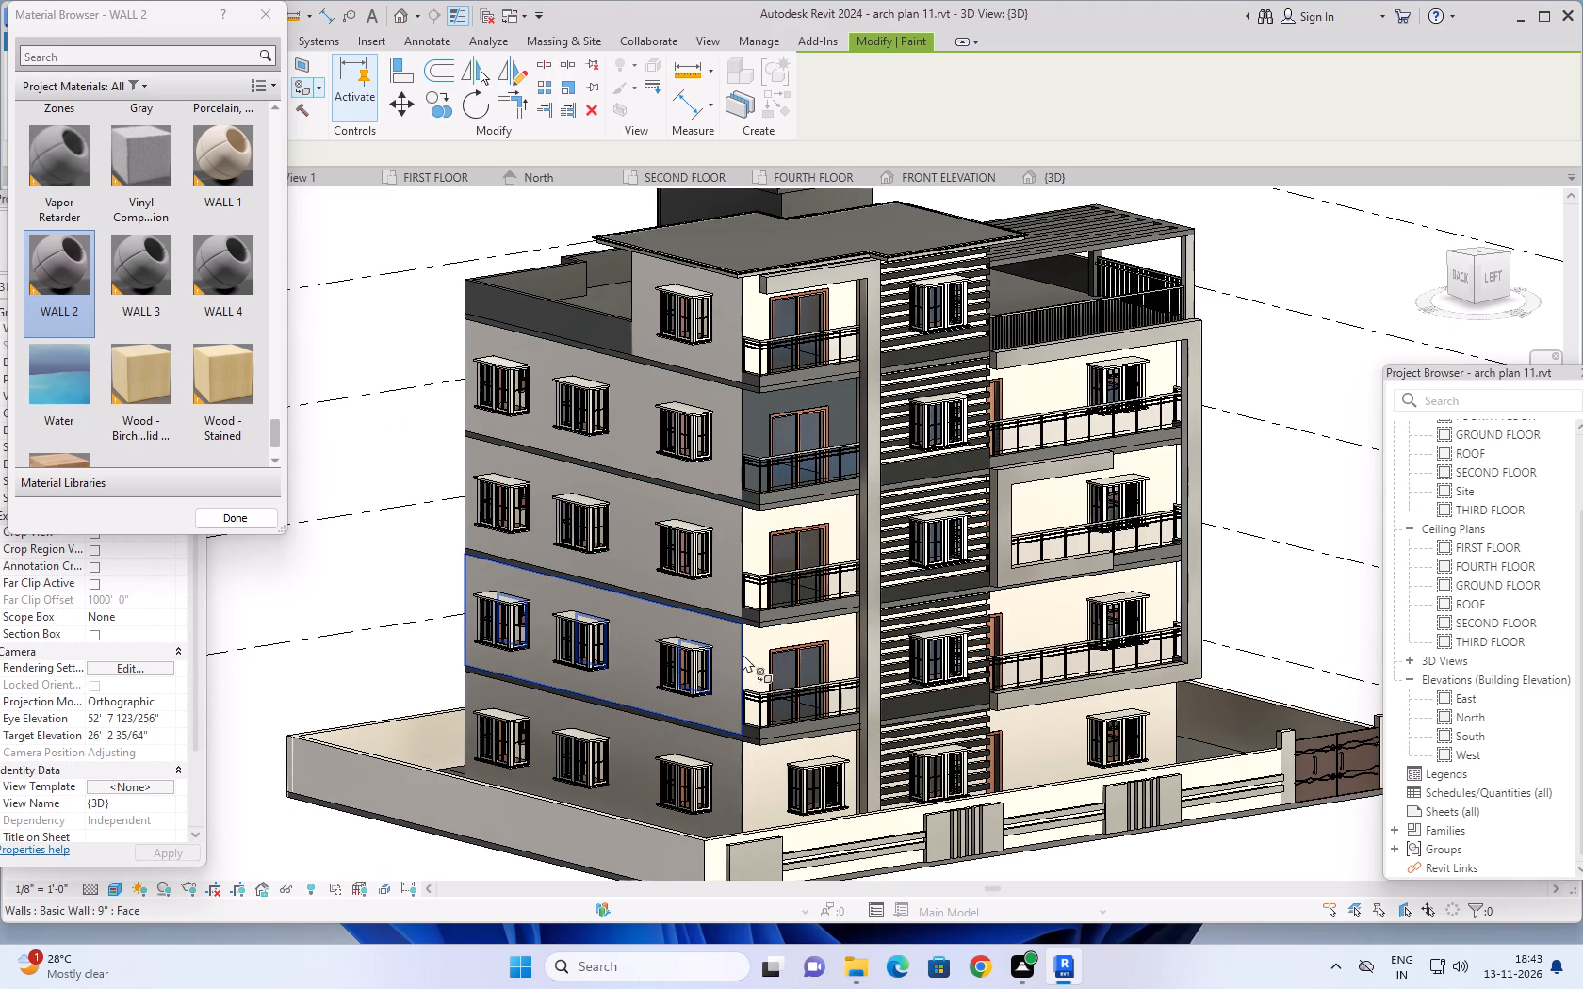
{"action": "left_click", "coordinate": [759, 647]}
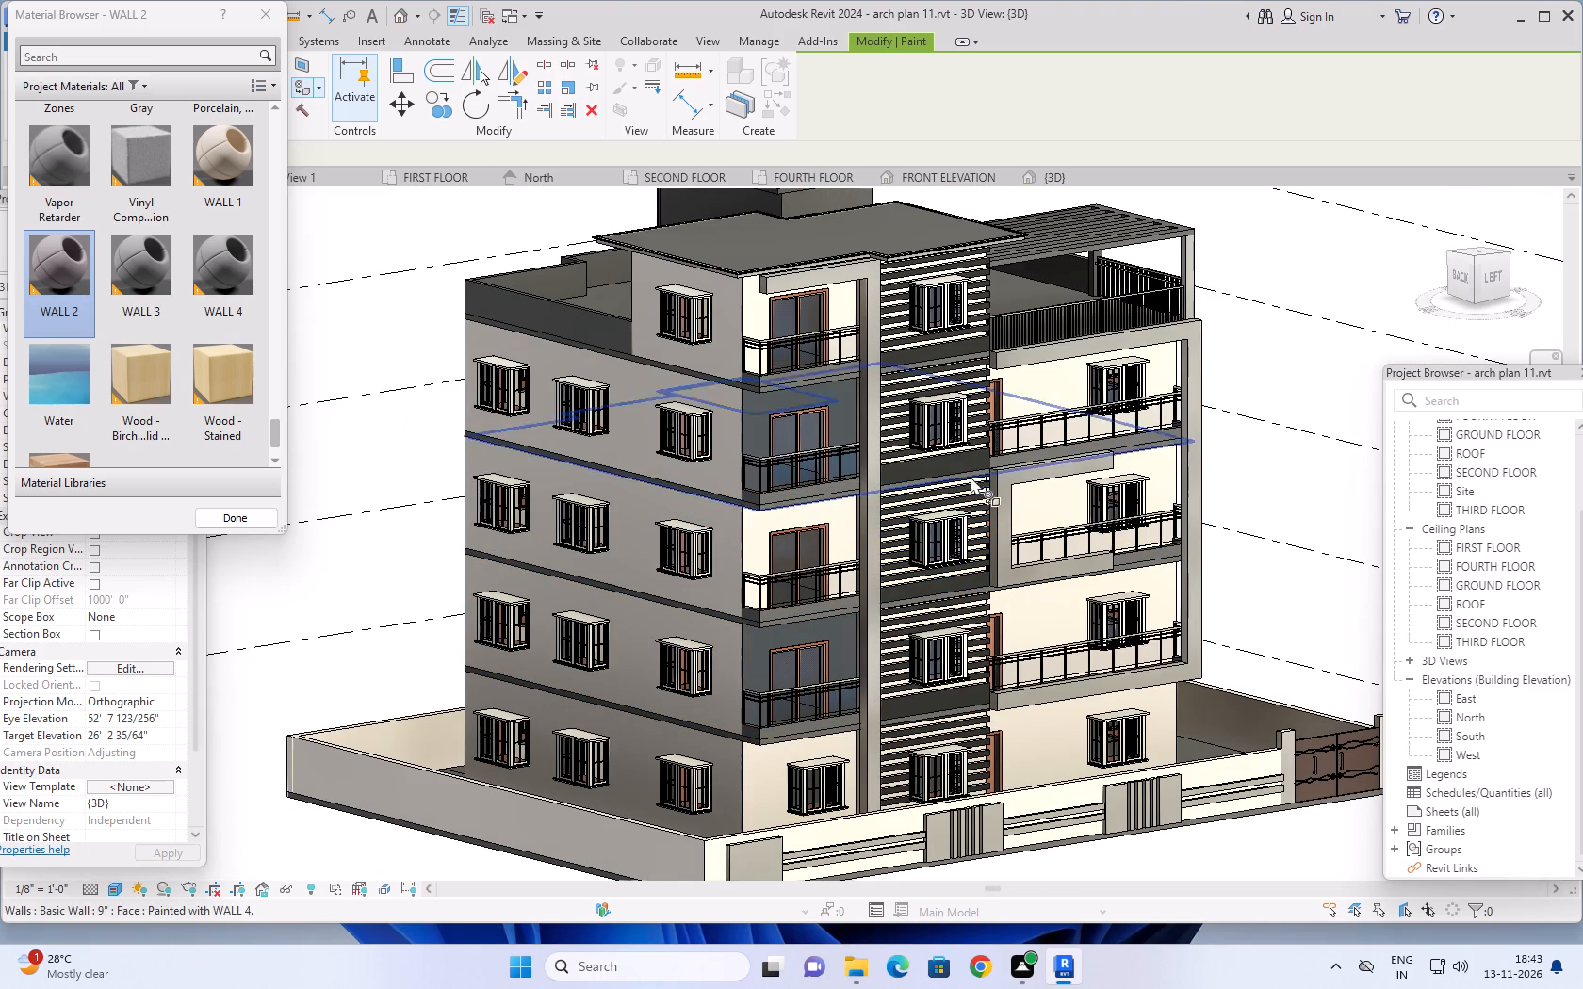
{"action": "left_click", "coordinate": [1046, 505]}
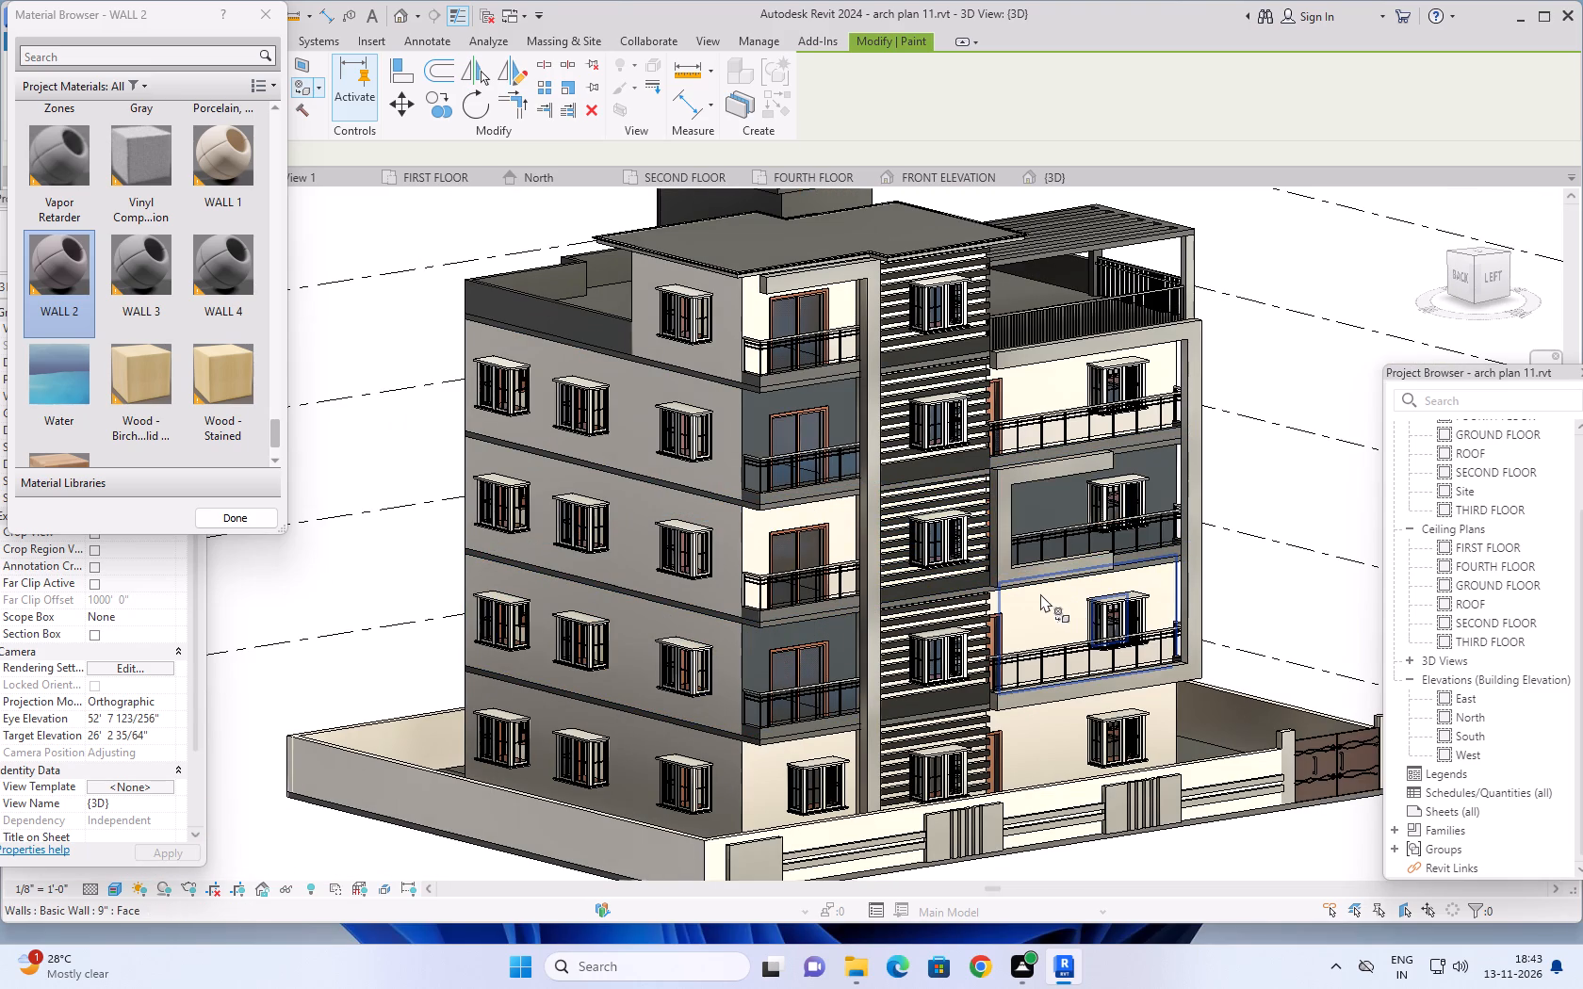
Paint the third-floor and first-floor wall faces on the building's back side with the WALL 2 material.
{"action": "scroll", "coordinate": [1058, 652], "scroll_direction": "down", "scroll_amount": 1}
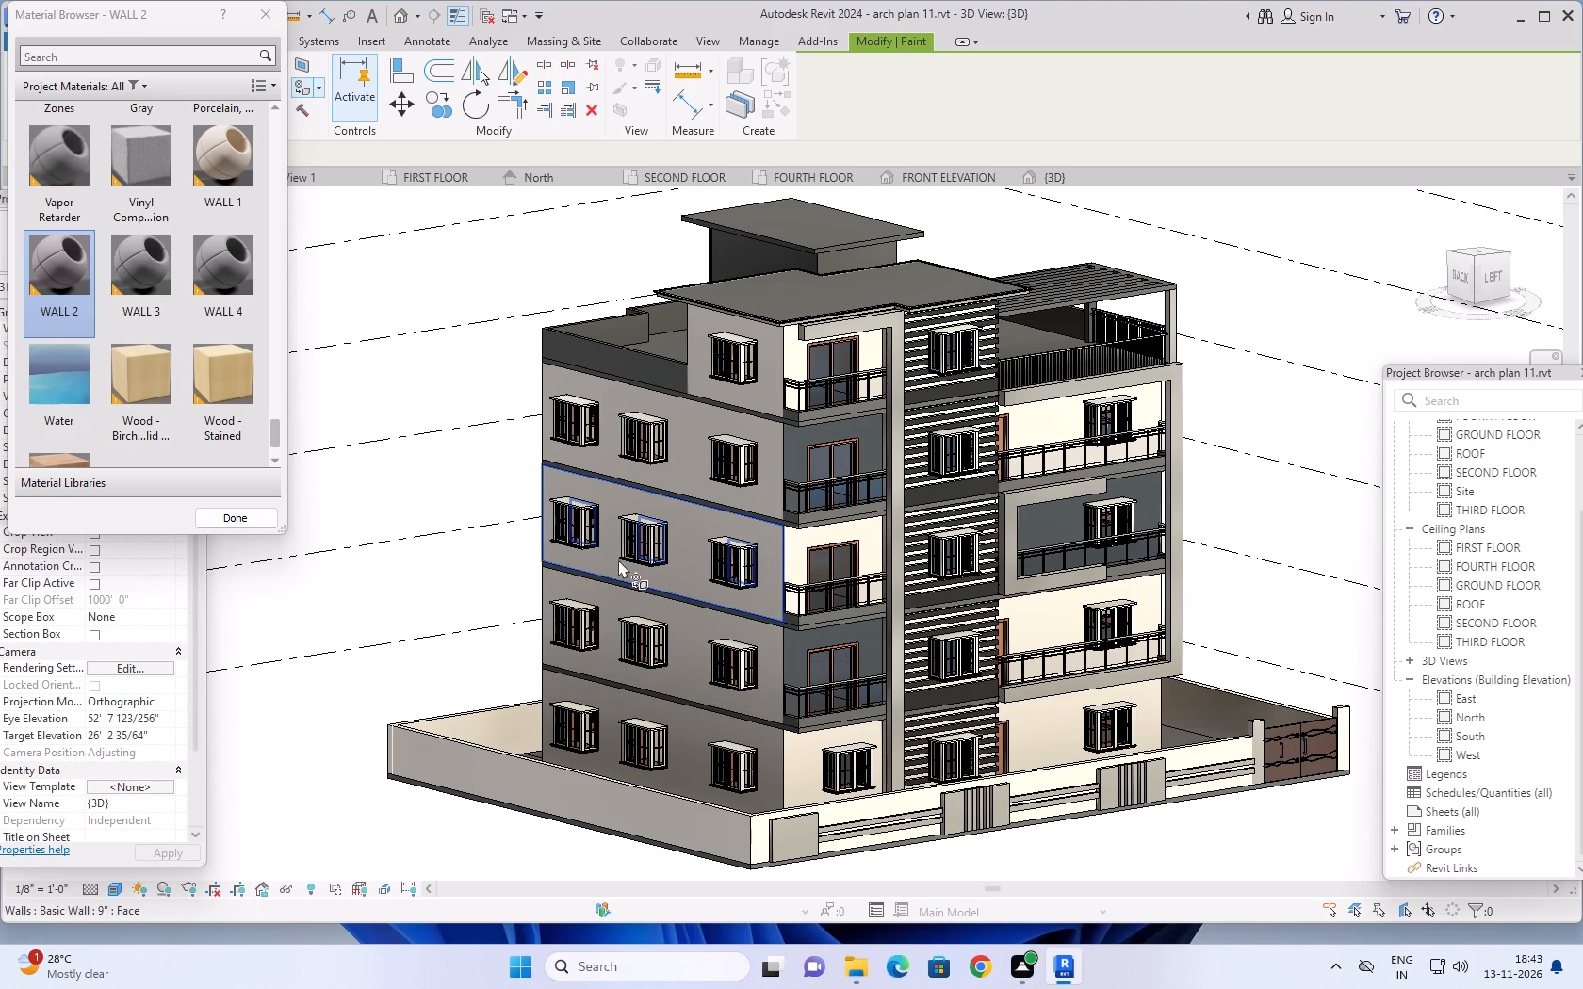
{"action": "left_click", "coordinate": [694, 480]}
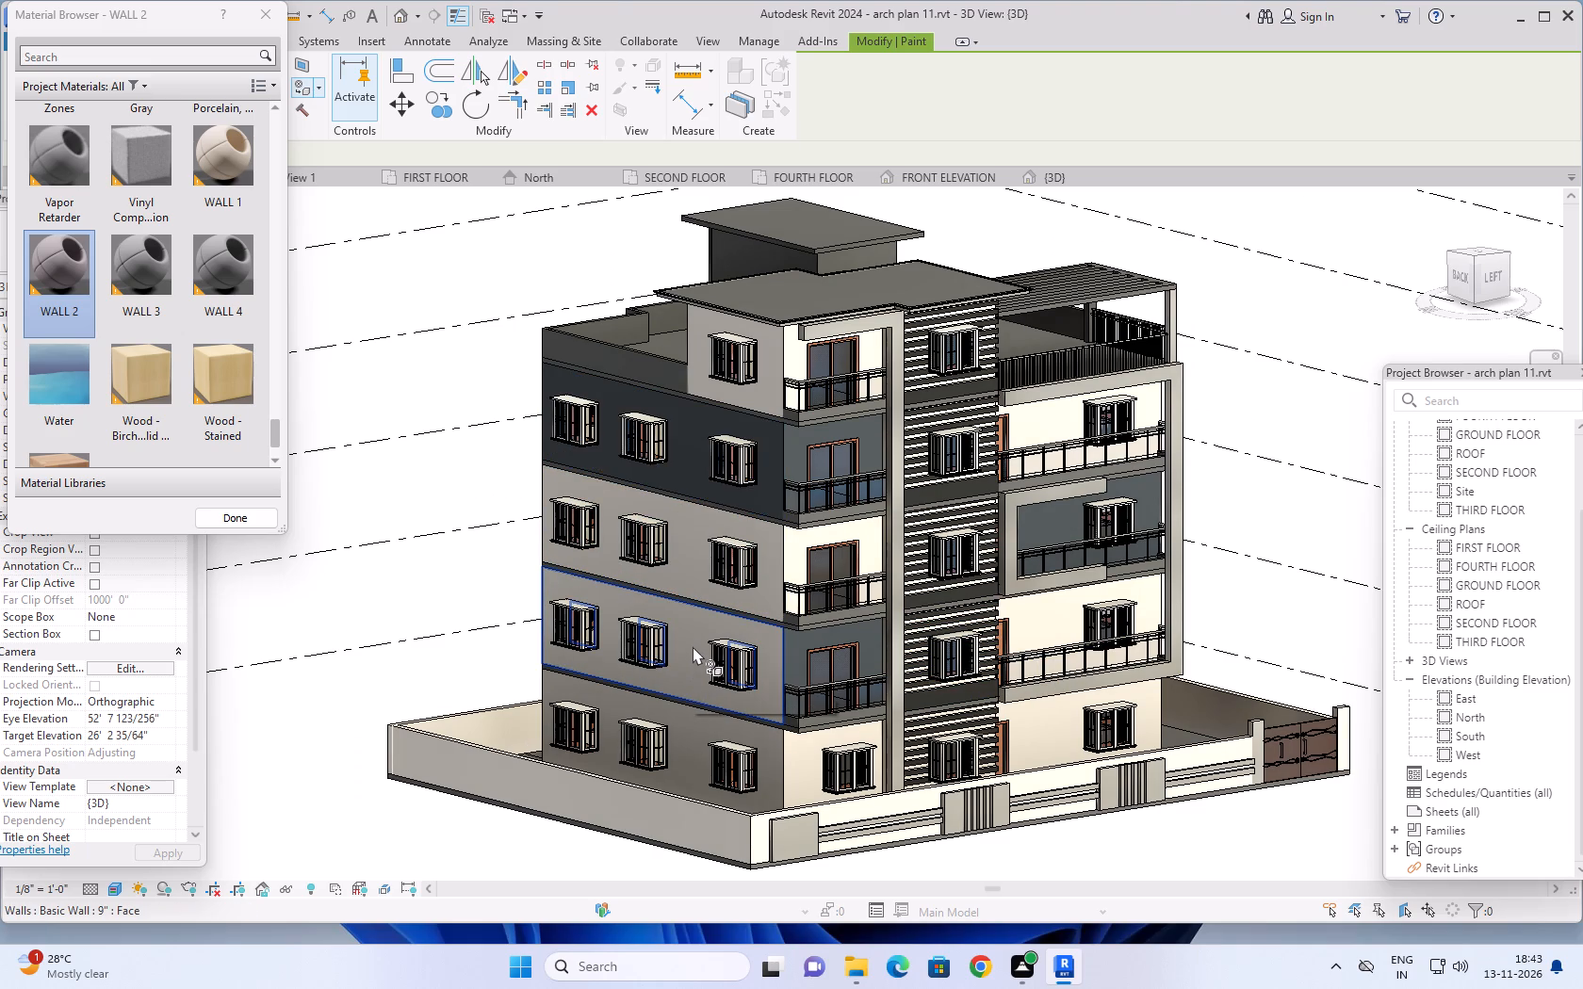
{"action": "middle_click_drag", "start_coordinate": [690, 651], "coordinate": [777, 620], "text": "shift"}
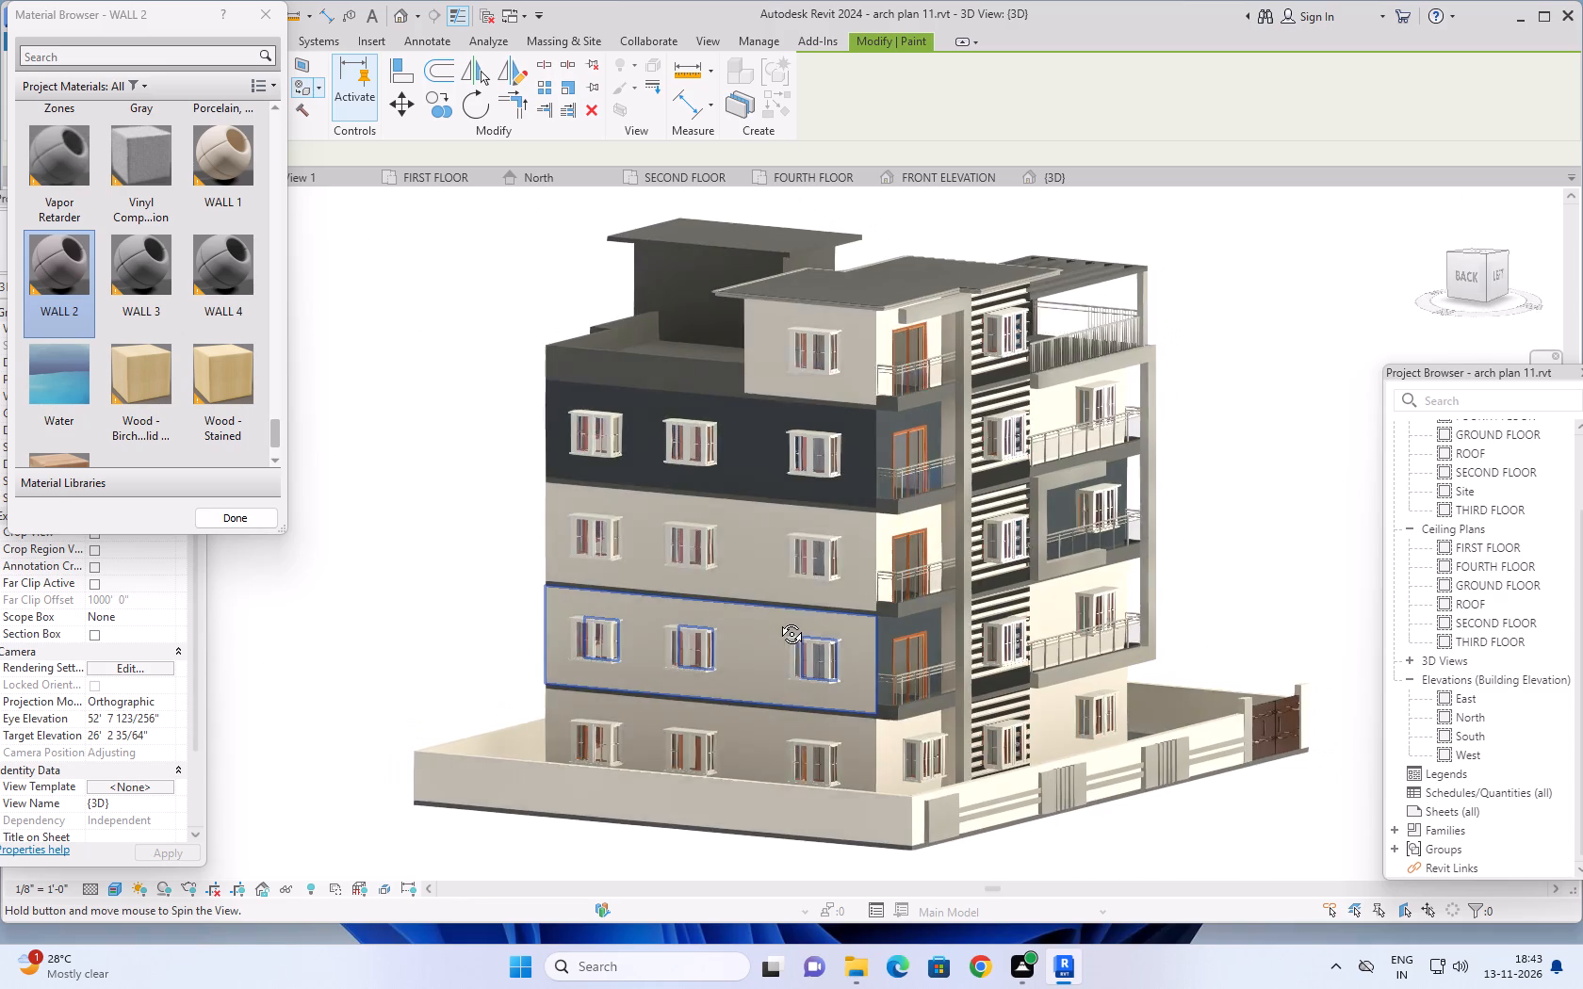
{"action": "middle_click_drag", "start_coordinate": [777, 620], "coordinate": [861, 586], "text": "shift"}
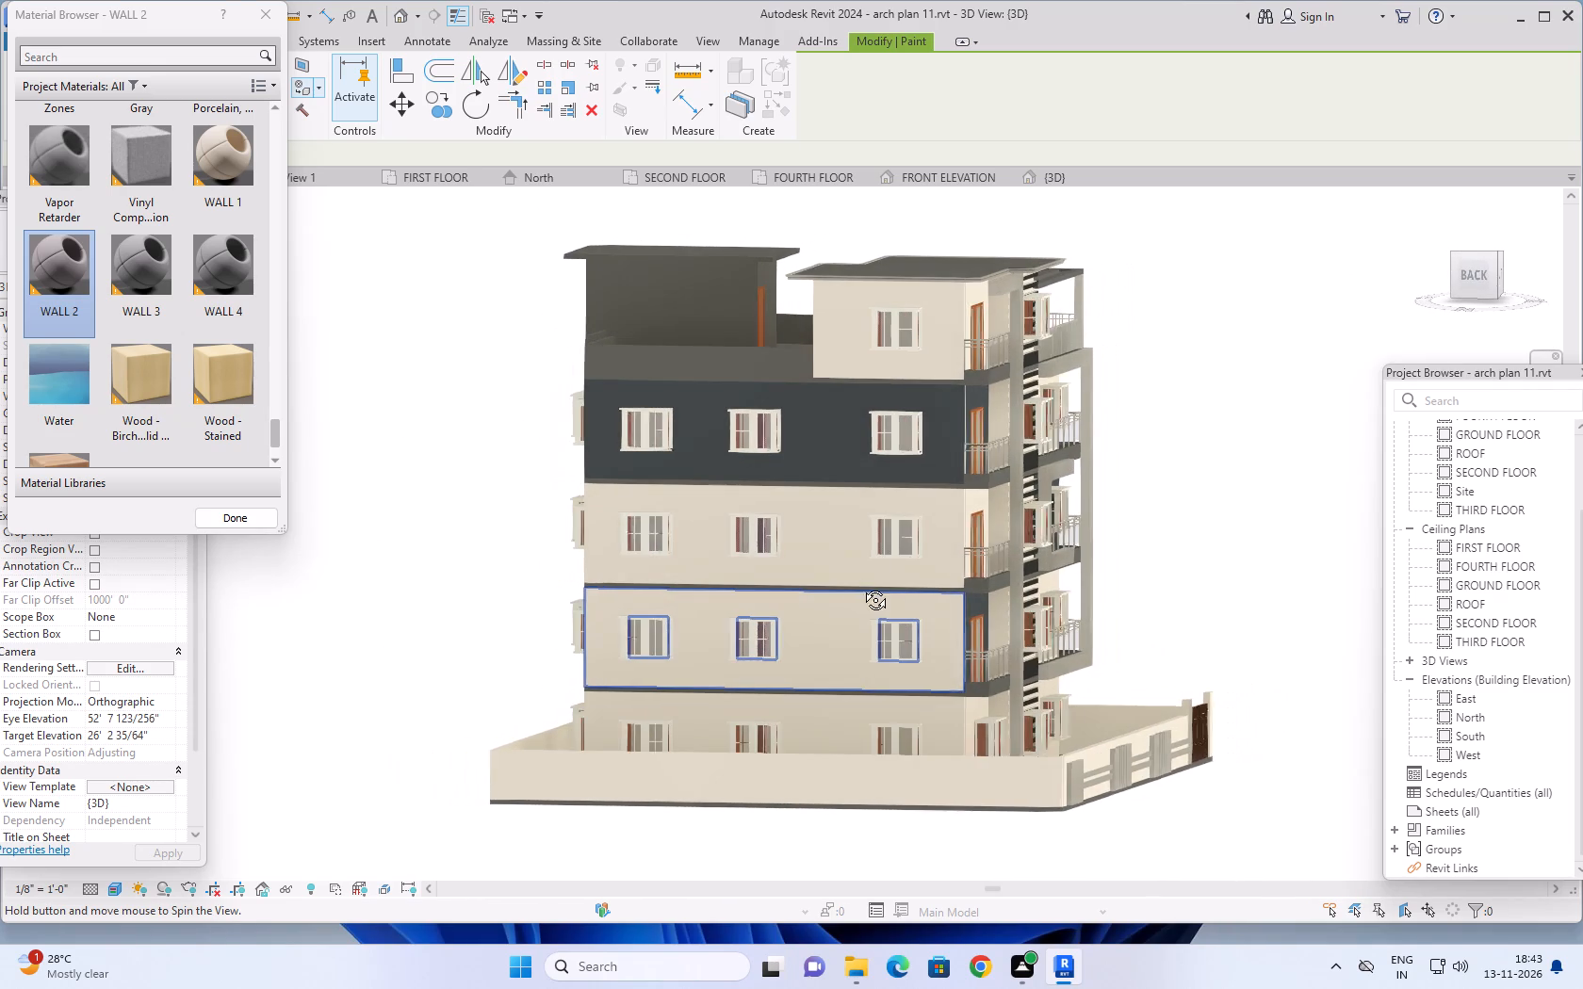
{"action": "middle_click_drag", "start_coordinate": [861, 586], "coordinate": [1063, 621], "text": "shift"}
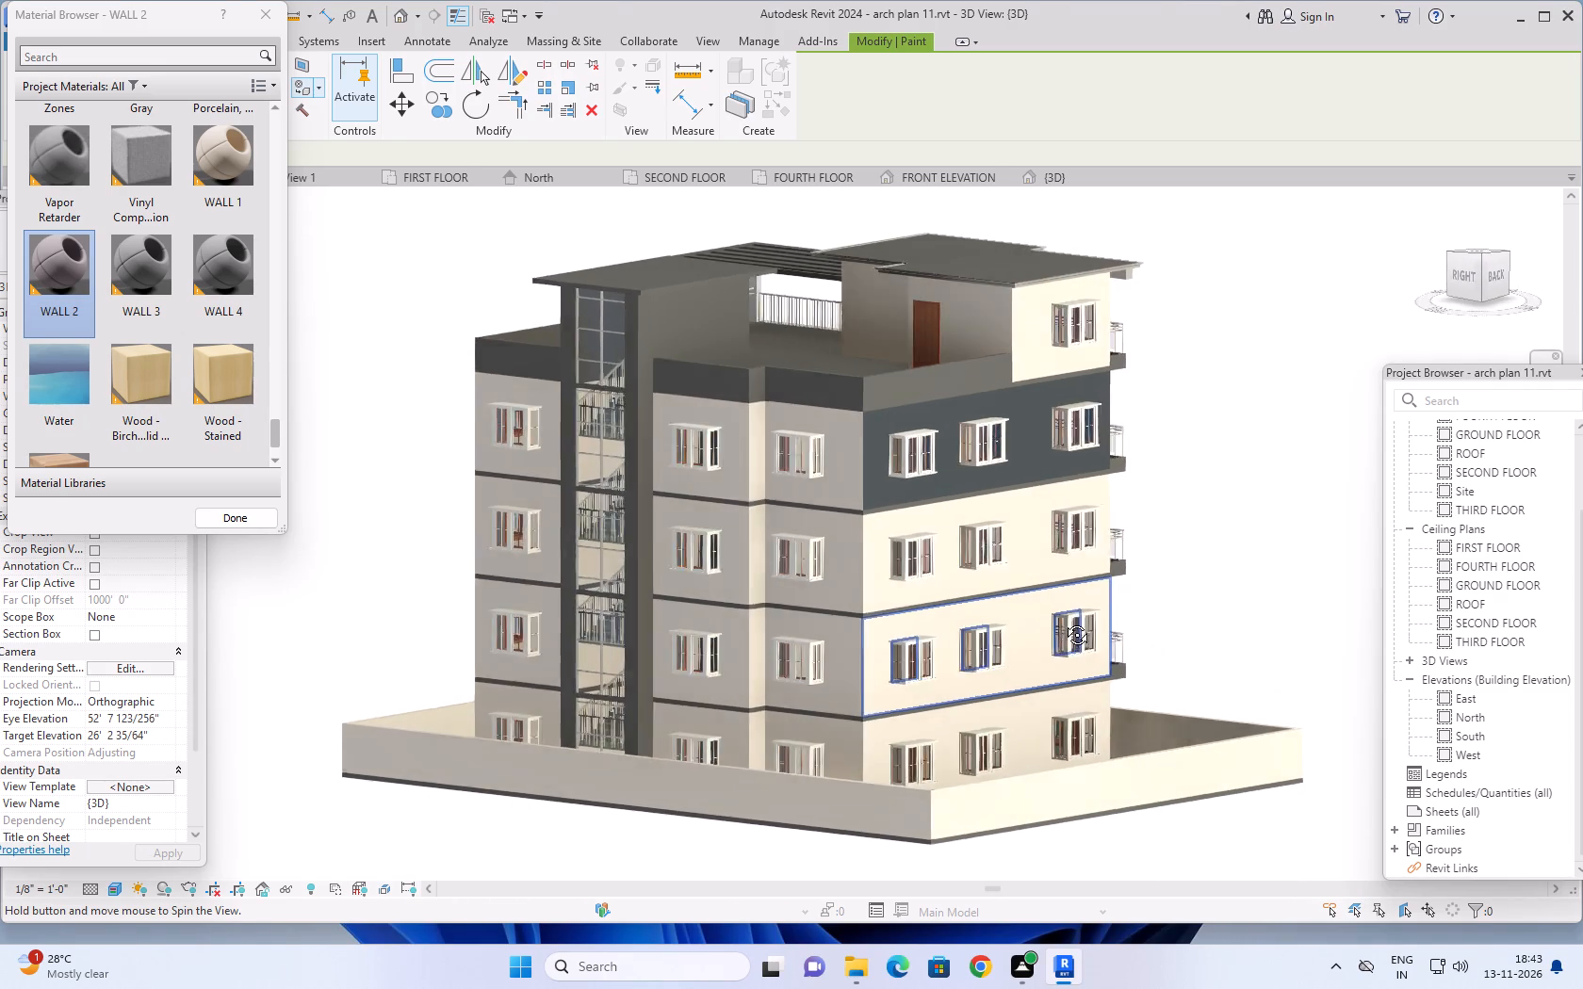
{"action": "middle_click_drag", "start_coordinate": [1063, 621], "coordinate": [990, 612], "text": "shift"}
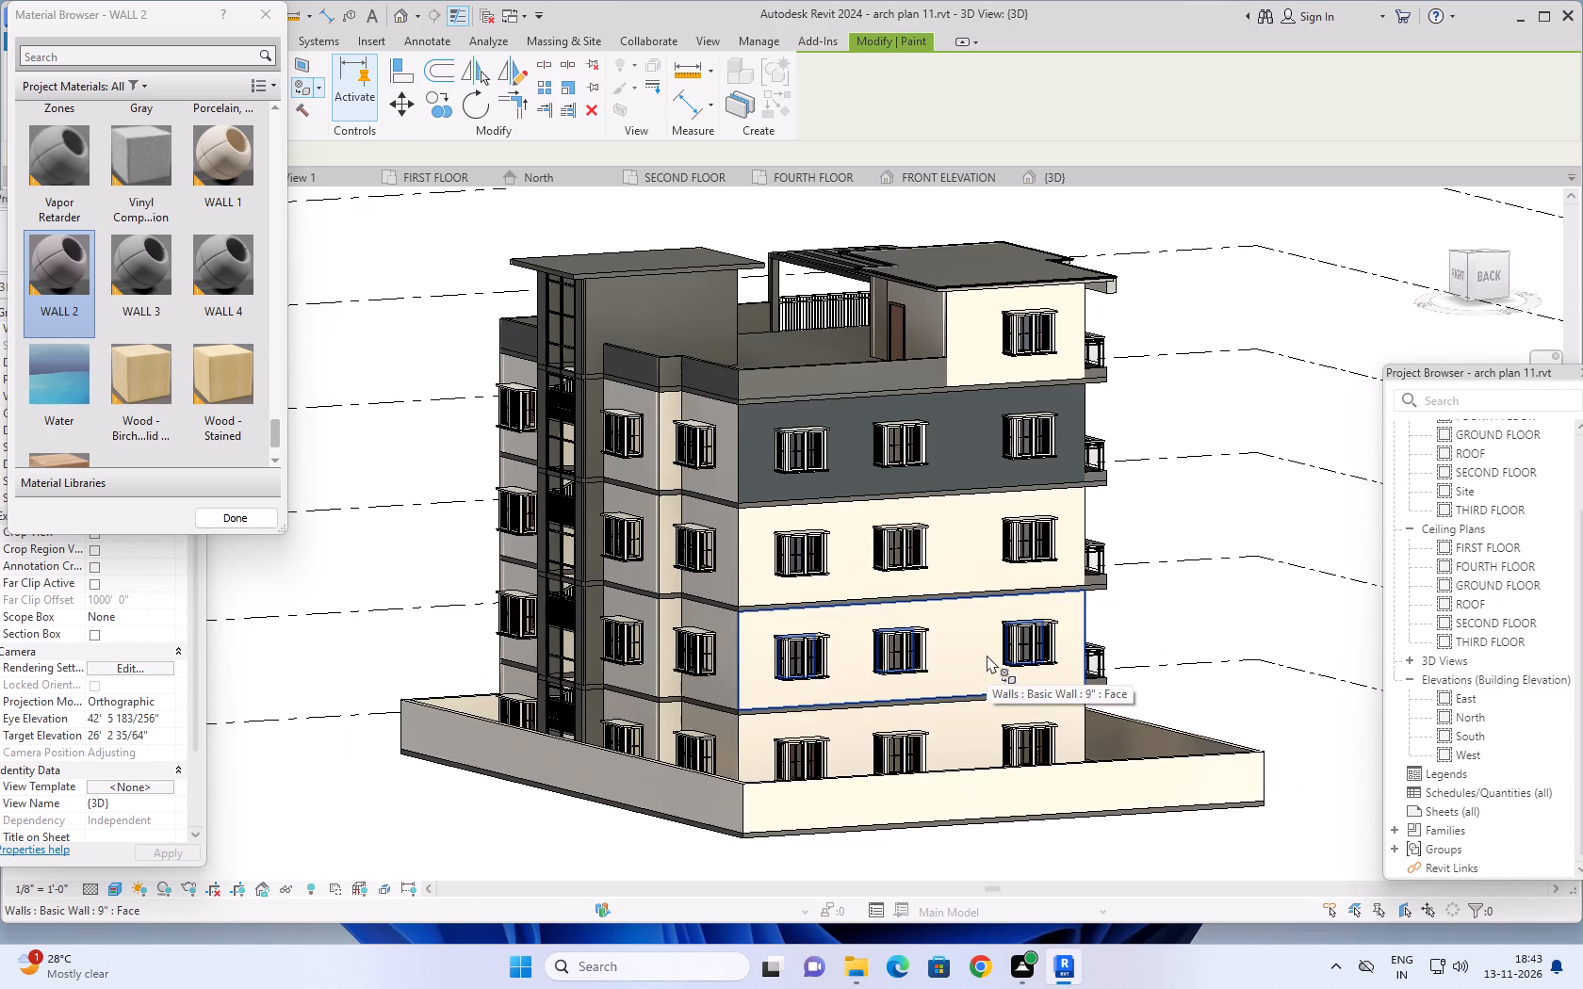
{"action": "left_click", "coordinate": [987, 655]}
{"action": "scroll", "coordinate": [972, 674], "scroll_direction": "down", "scroll_amount": 2}
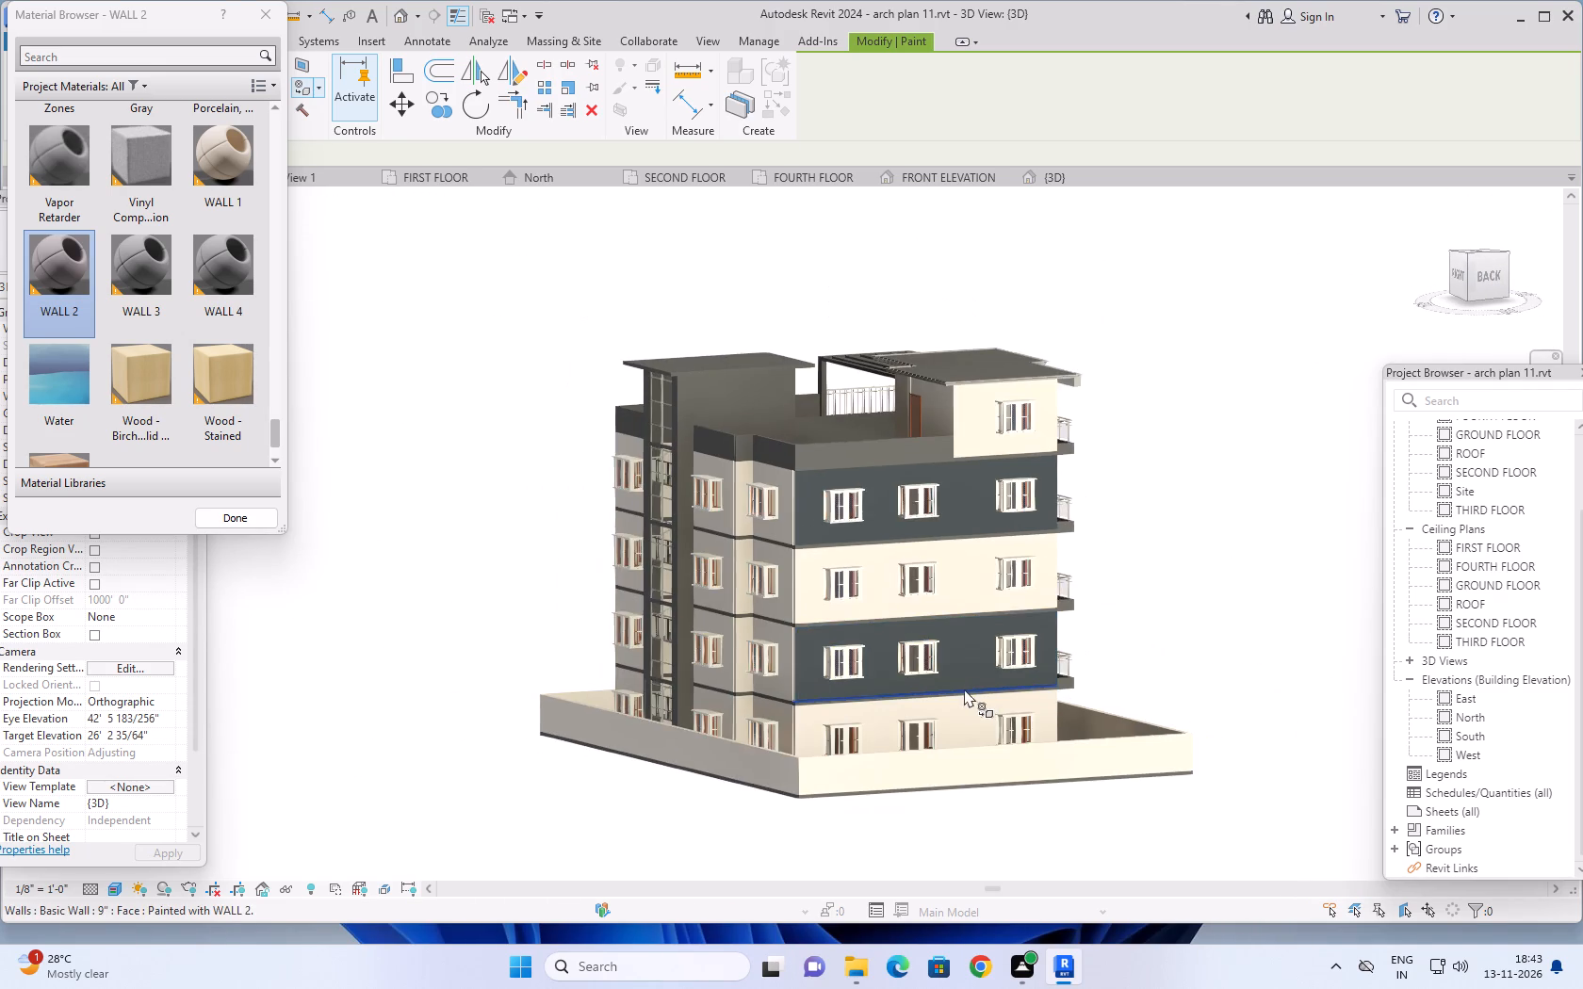
Paint a WALL 2 checkerboard on the building's right side: outer bays on ground and second floors, middle bay on first and third floors.
{"action": "middle_click_drag", "start_coordinate": [960, 689], "coordinate": [1207, 655], "text": "shift"}
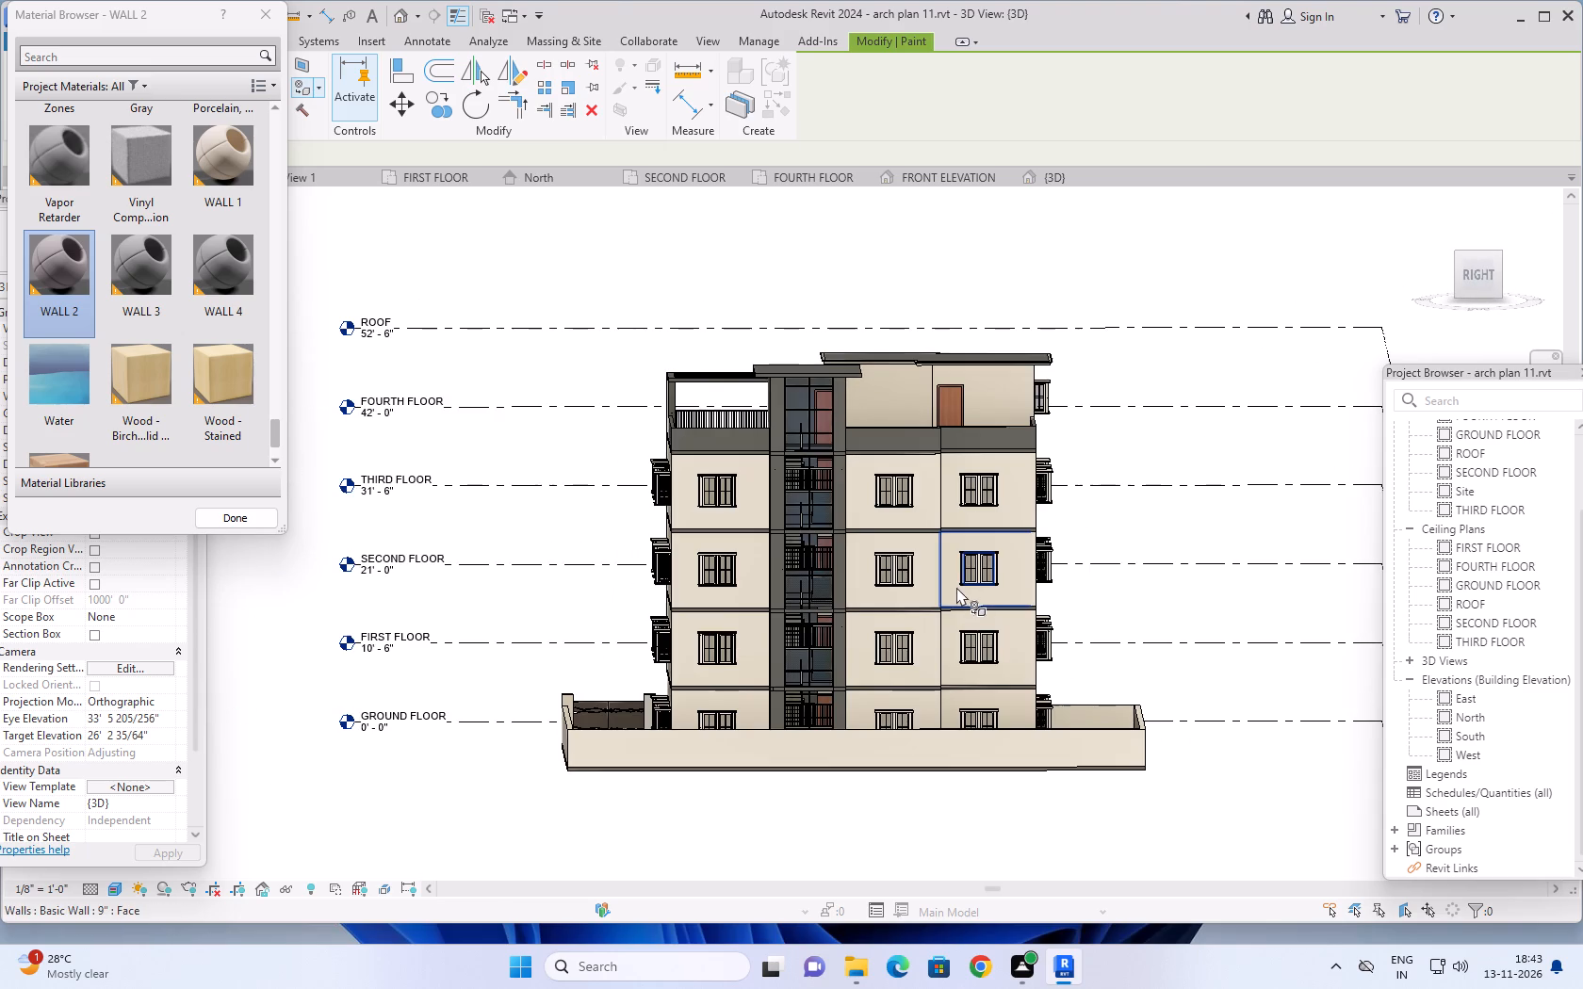
{"action": "left_click", "coordinate": [956, 587]}
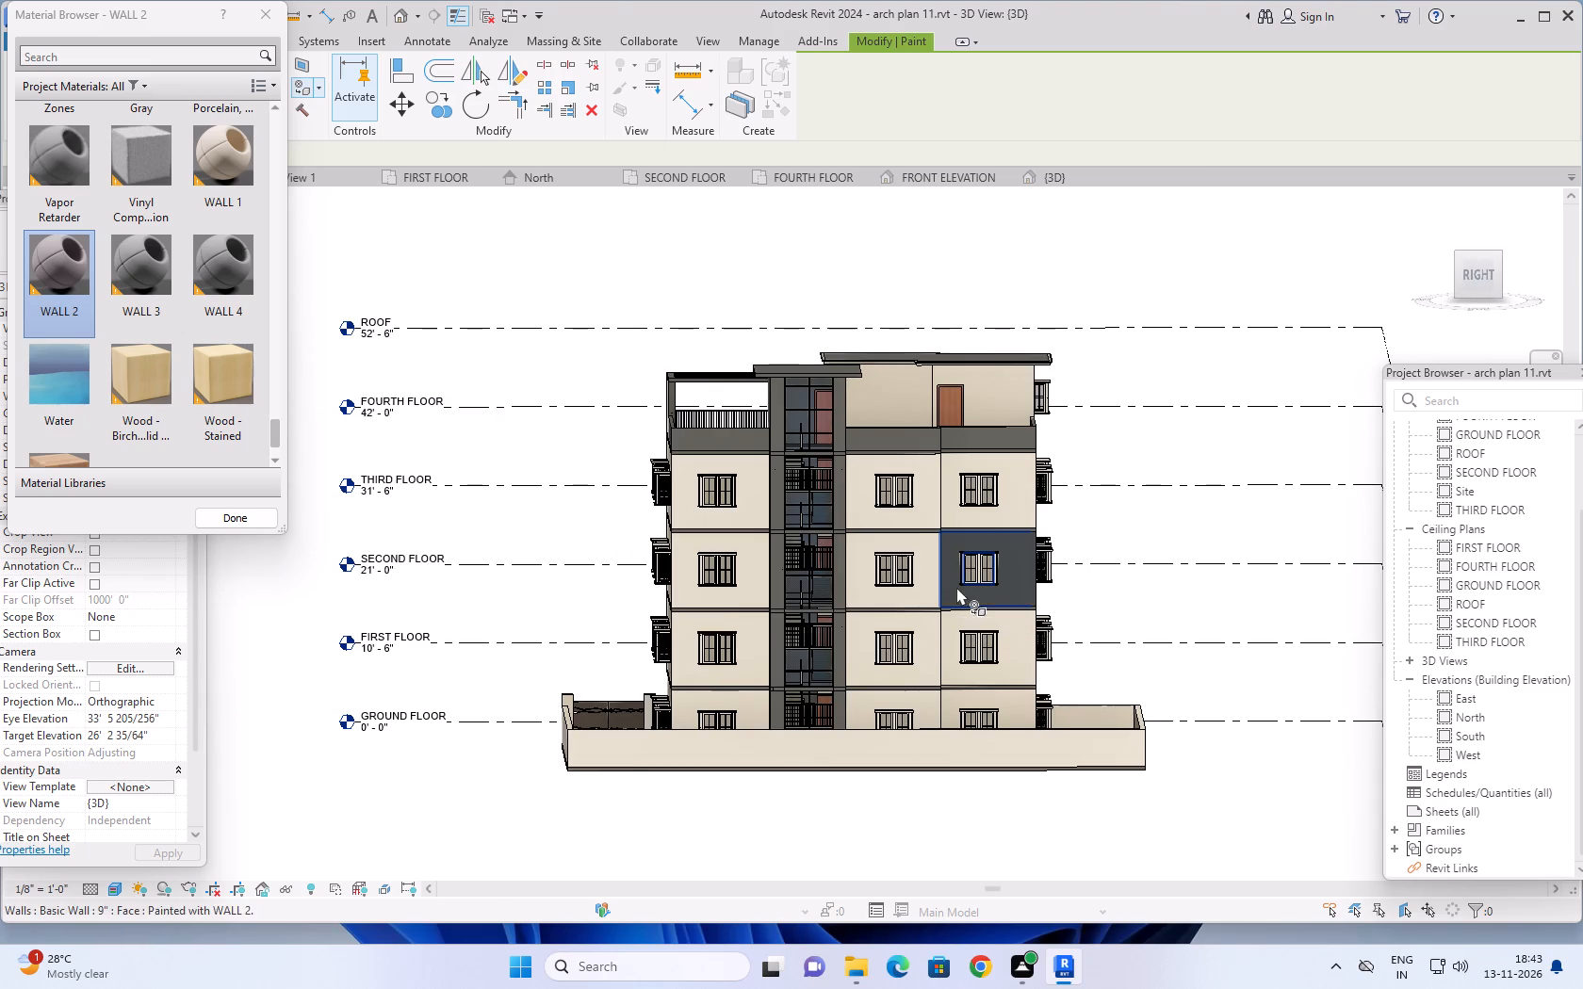
{"action": "left_click", "coordinate": [856, 505]}
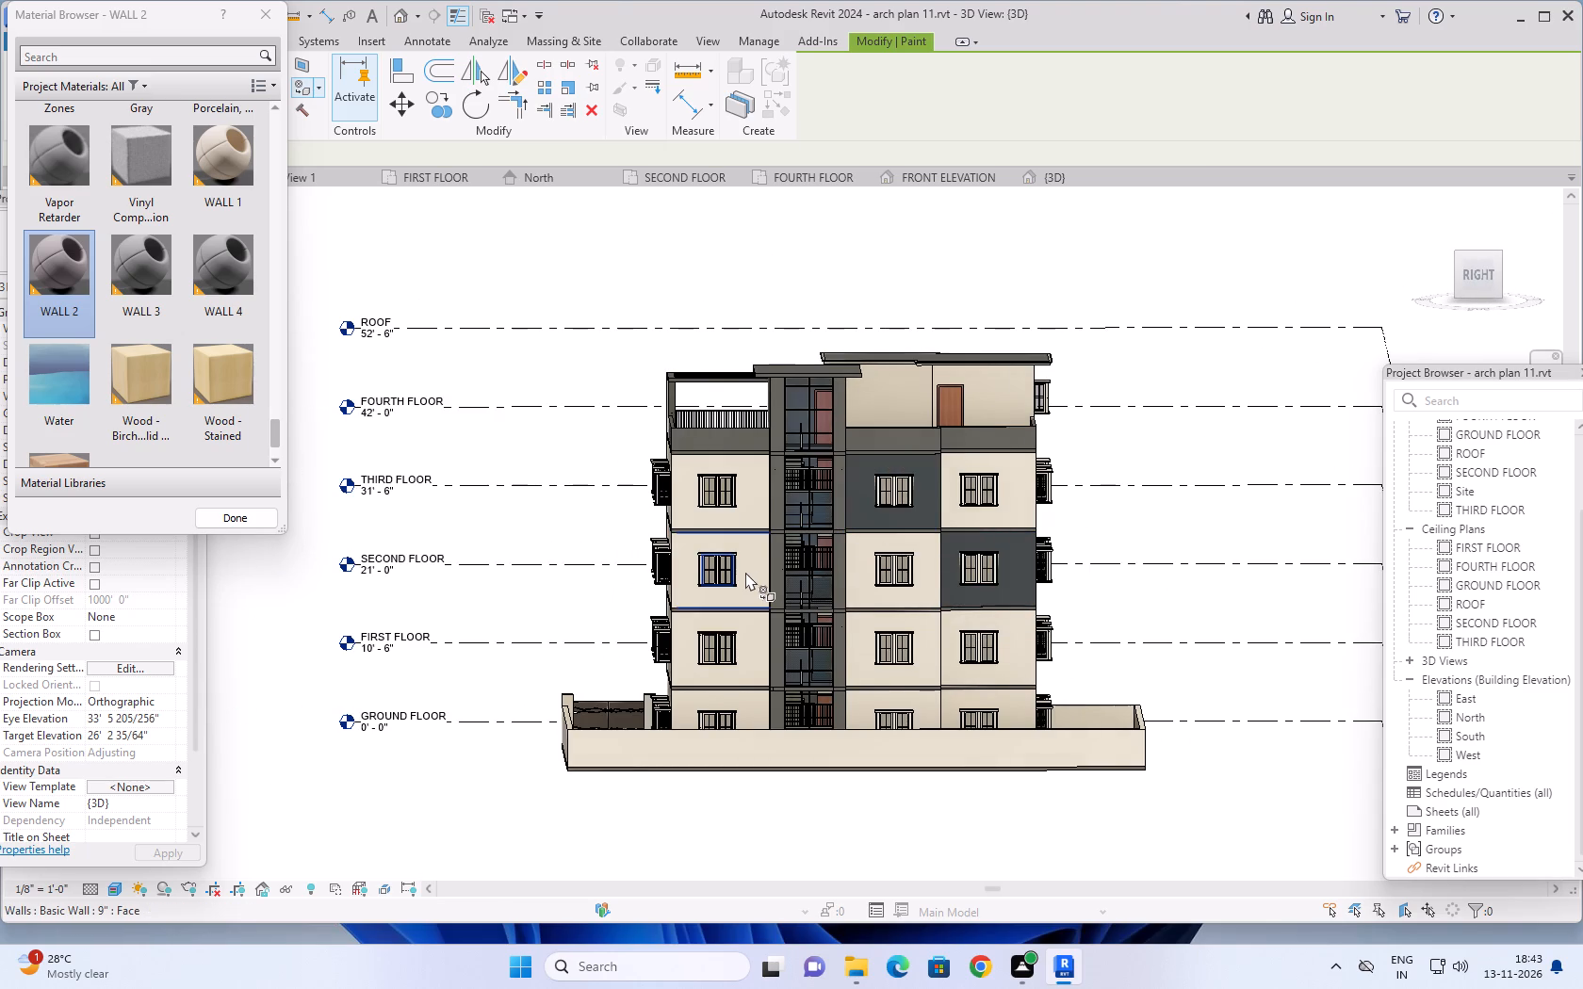
{"action": "left_click", "coordinate": [758, 580]}
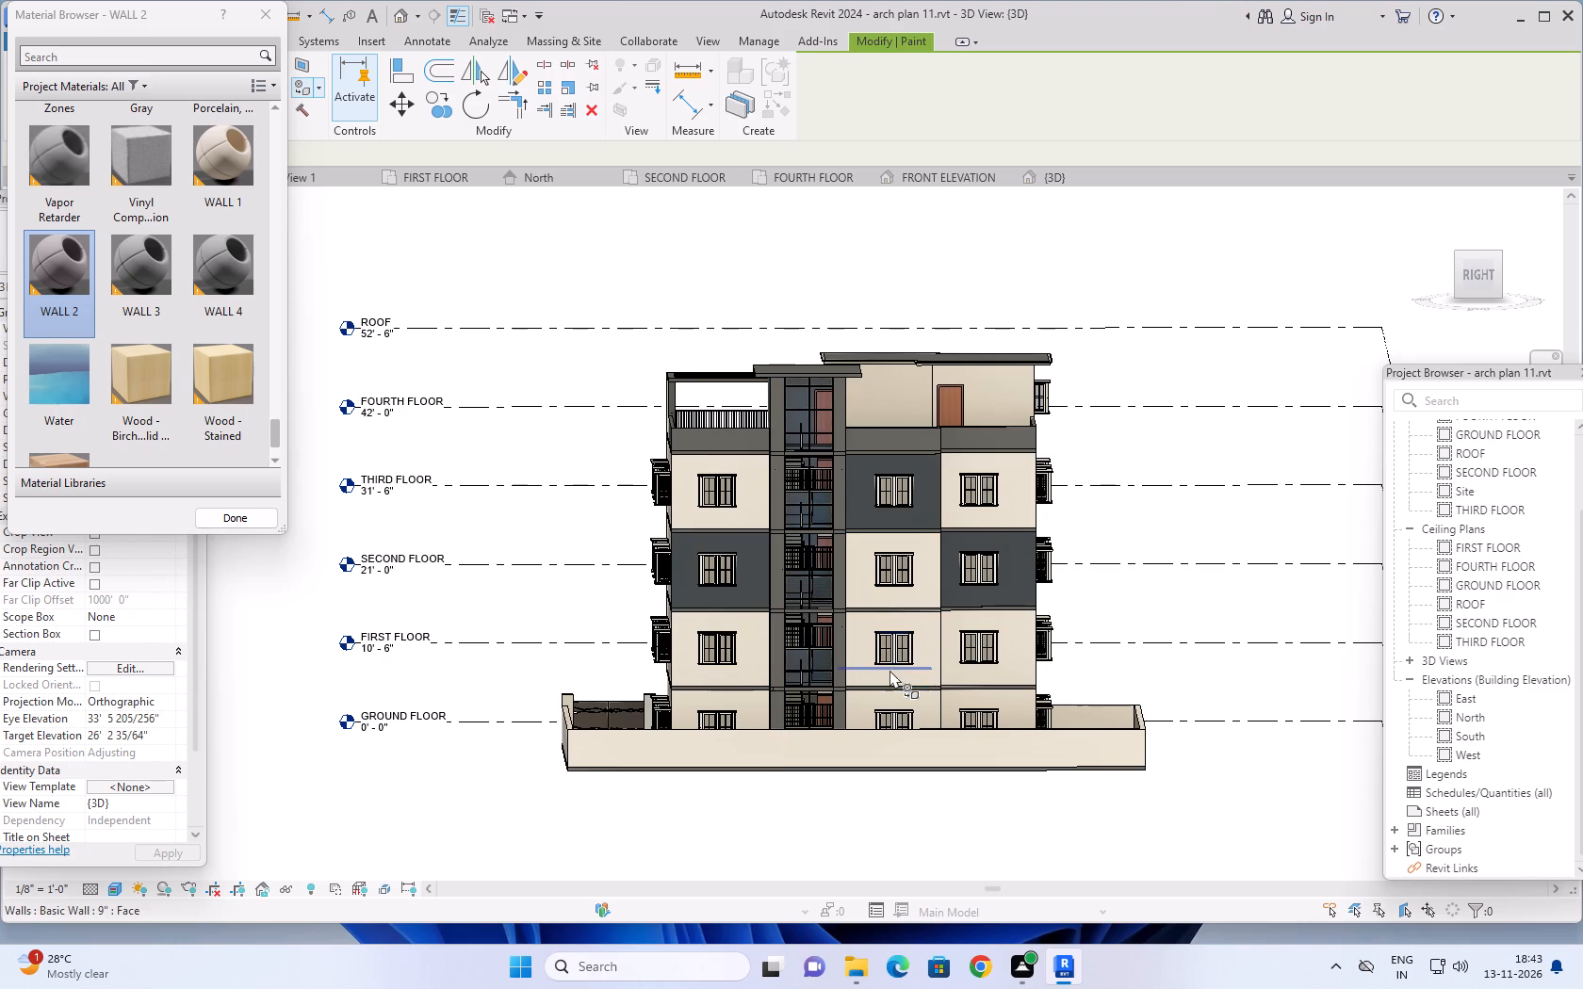
{"action": "left_click", "coordinate": [890, 676]}
{"action": "left_click", "coordinate": [748, 706]}
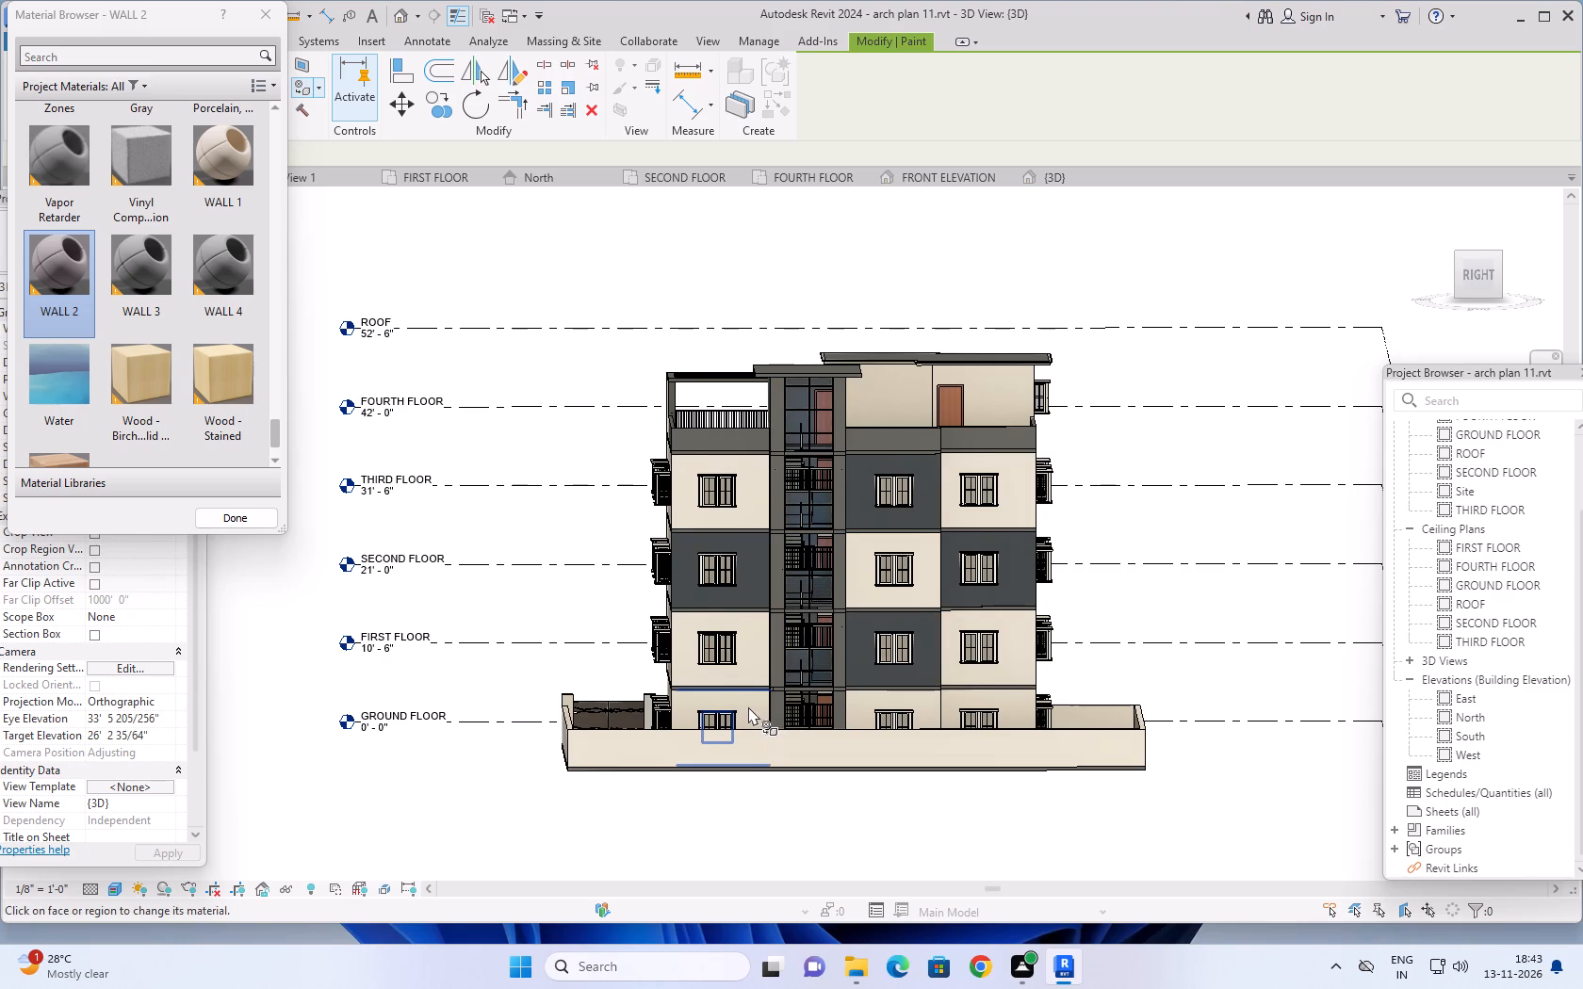
{"action": "left_click", "coordinate": [1011, 700]}
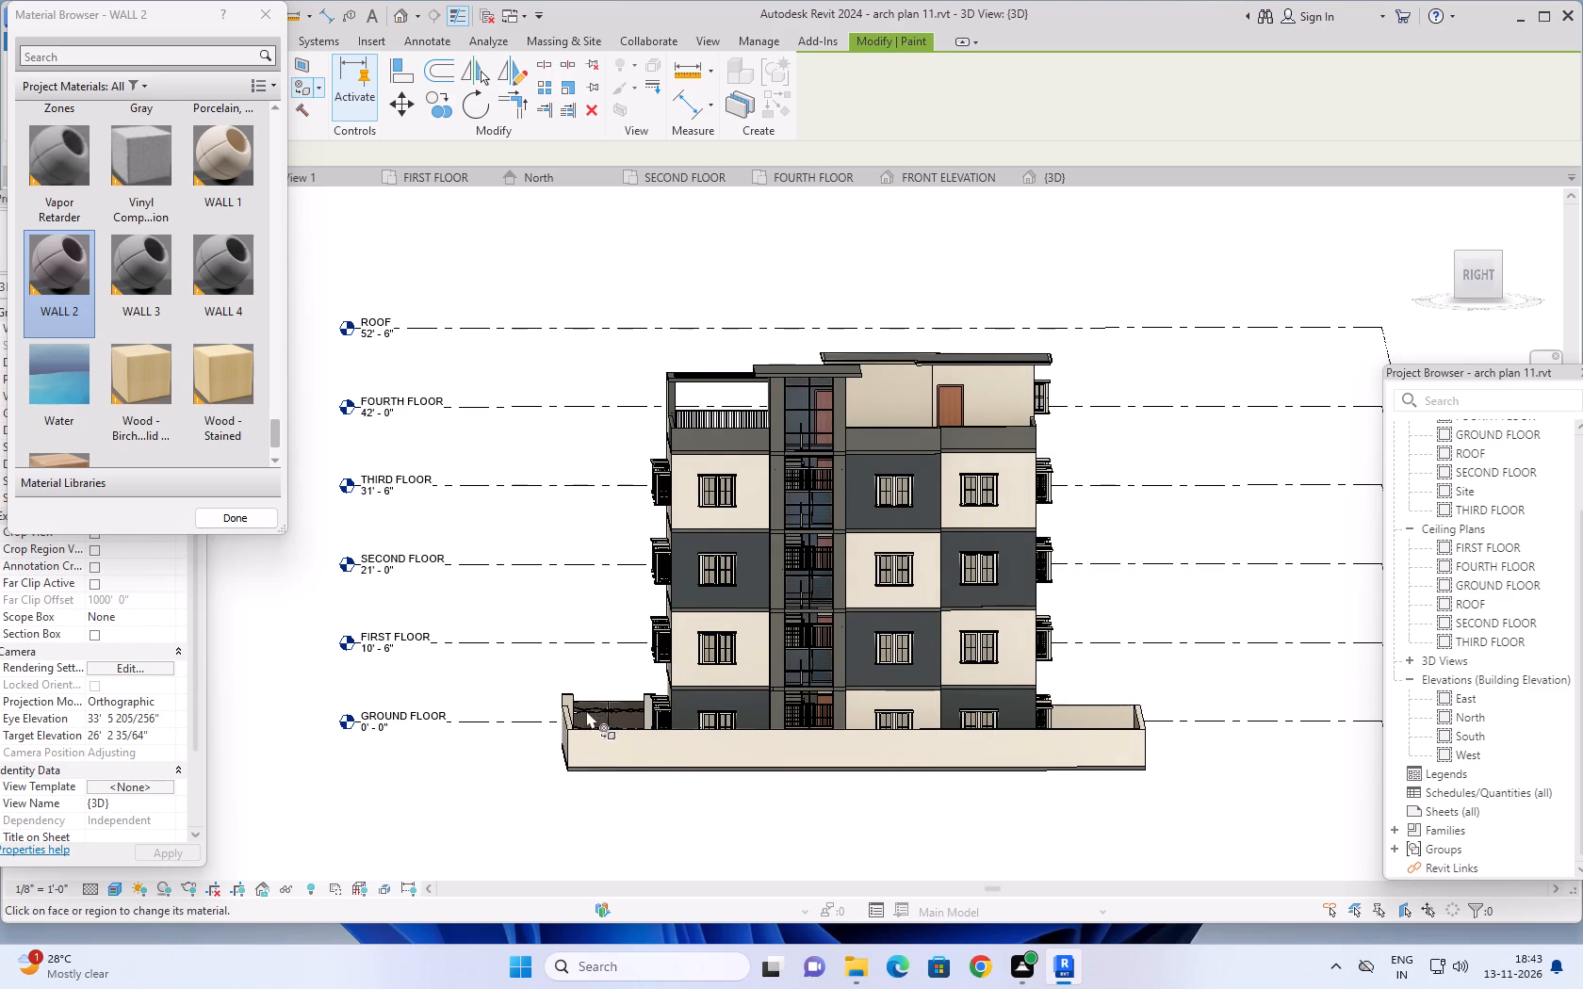
{"action": "middle_click_drag", "start_coordinate": [624, 776], "coordinate": [630, 776], "text": "shift"}
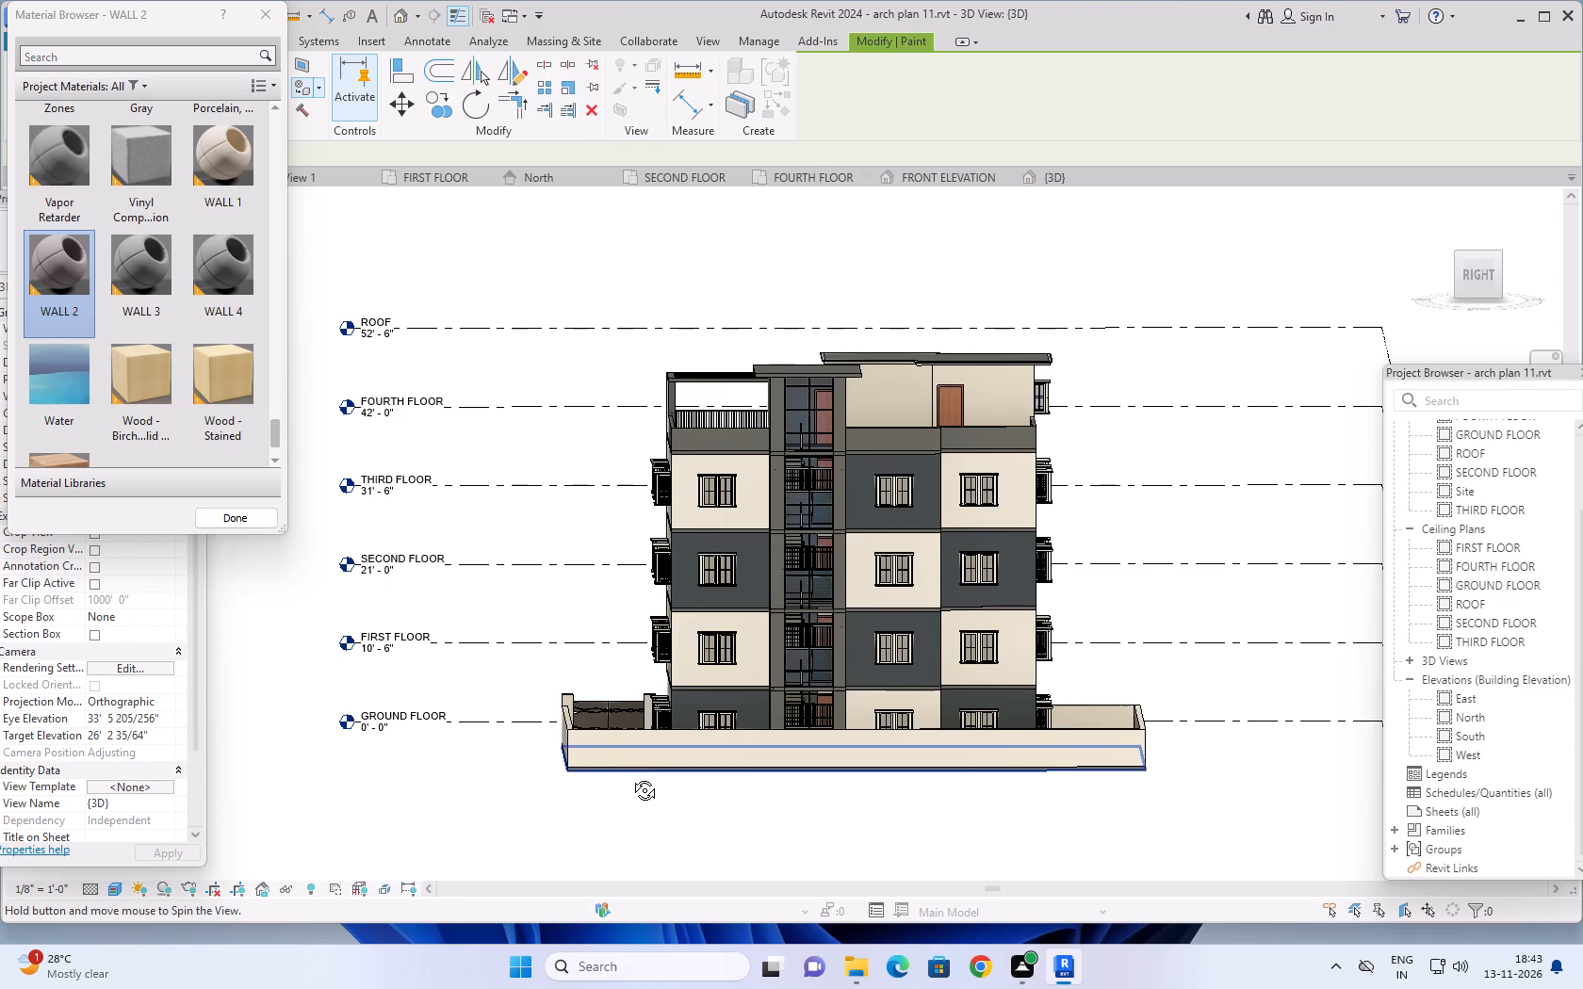
Paint the third-floor and first-floor wall faces on the building's front side with the WALL 2 material.
{"action": "middle_click_drag", "start_coordinate": [630, 776], "coordinate": [925, 815], "text": "shift"}
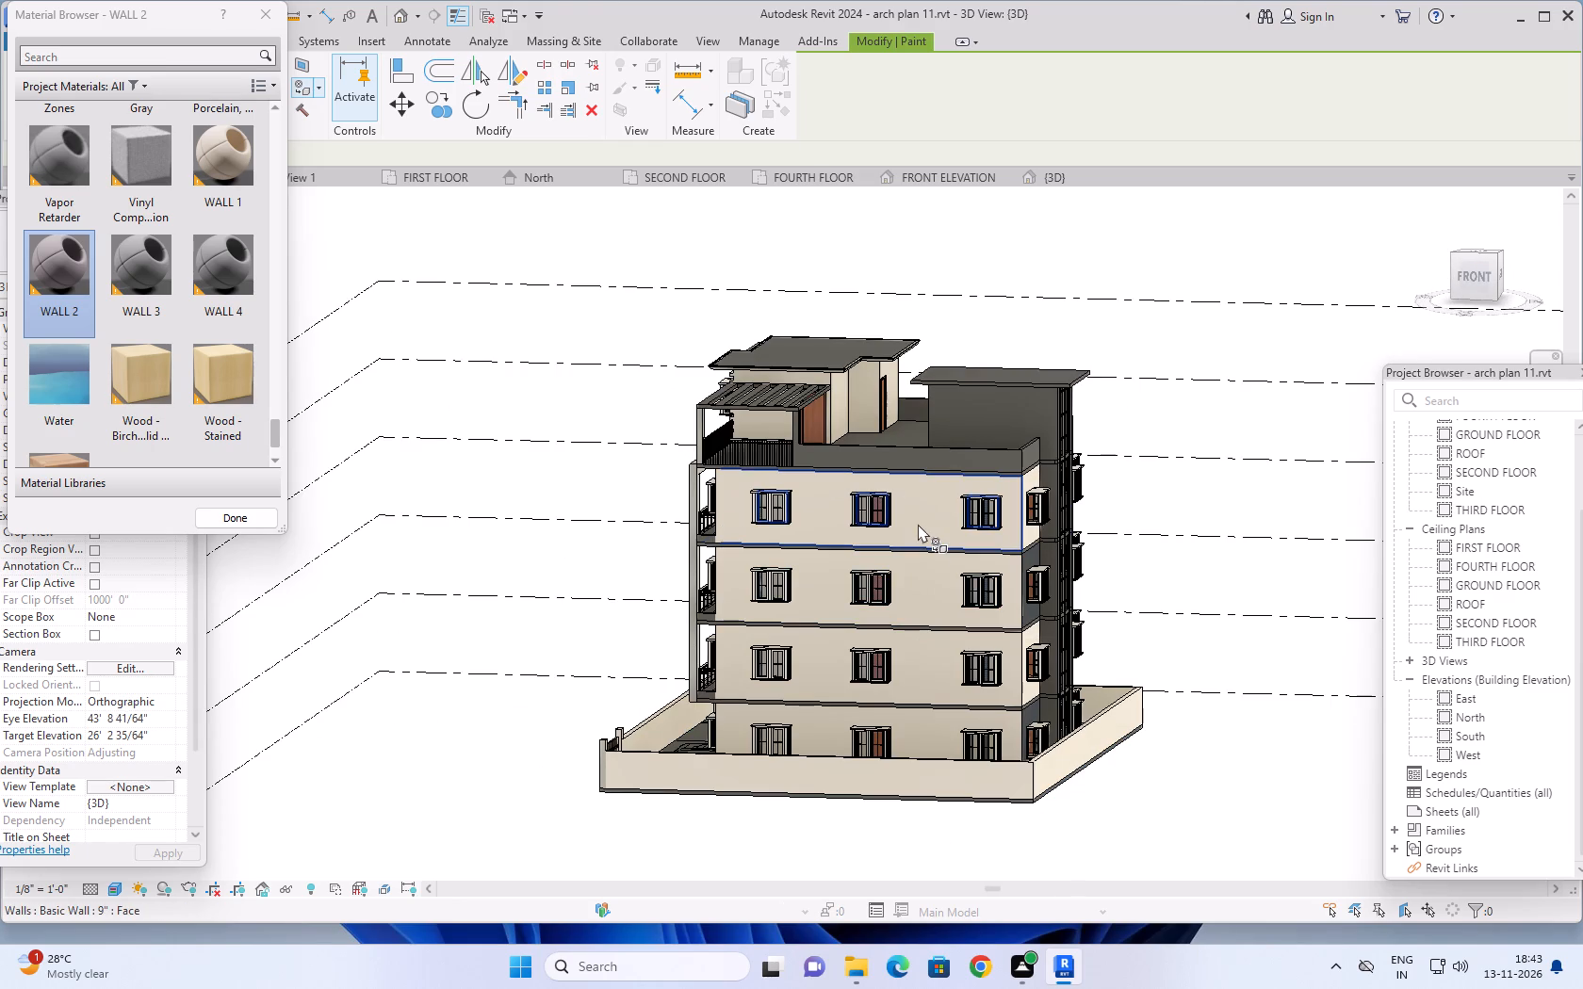
{"action": "left_click", "coordinate": [918, 524]}
{"action": "left_click", "coordinate": [920, 664]}
Paint the wall faces behind the horizontal stripes of the left side's central window bay with WALL 2 on all five floors.
{"action": "middle_click_drag", "start_coordinate": [613, 792], "coordinate": [628, 792], "text": "shift"}
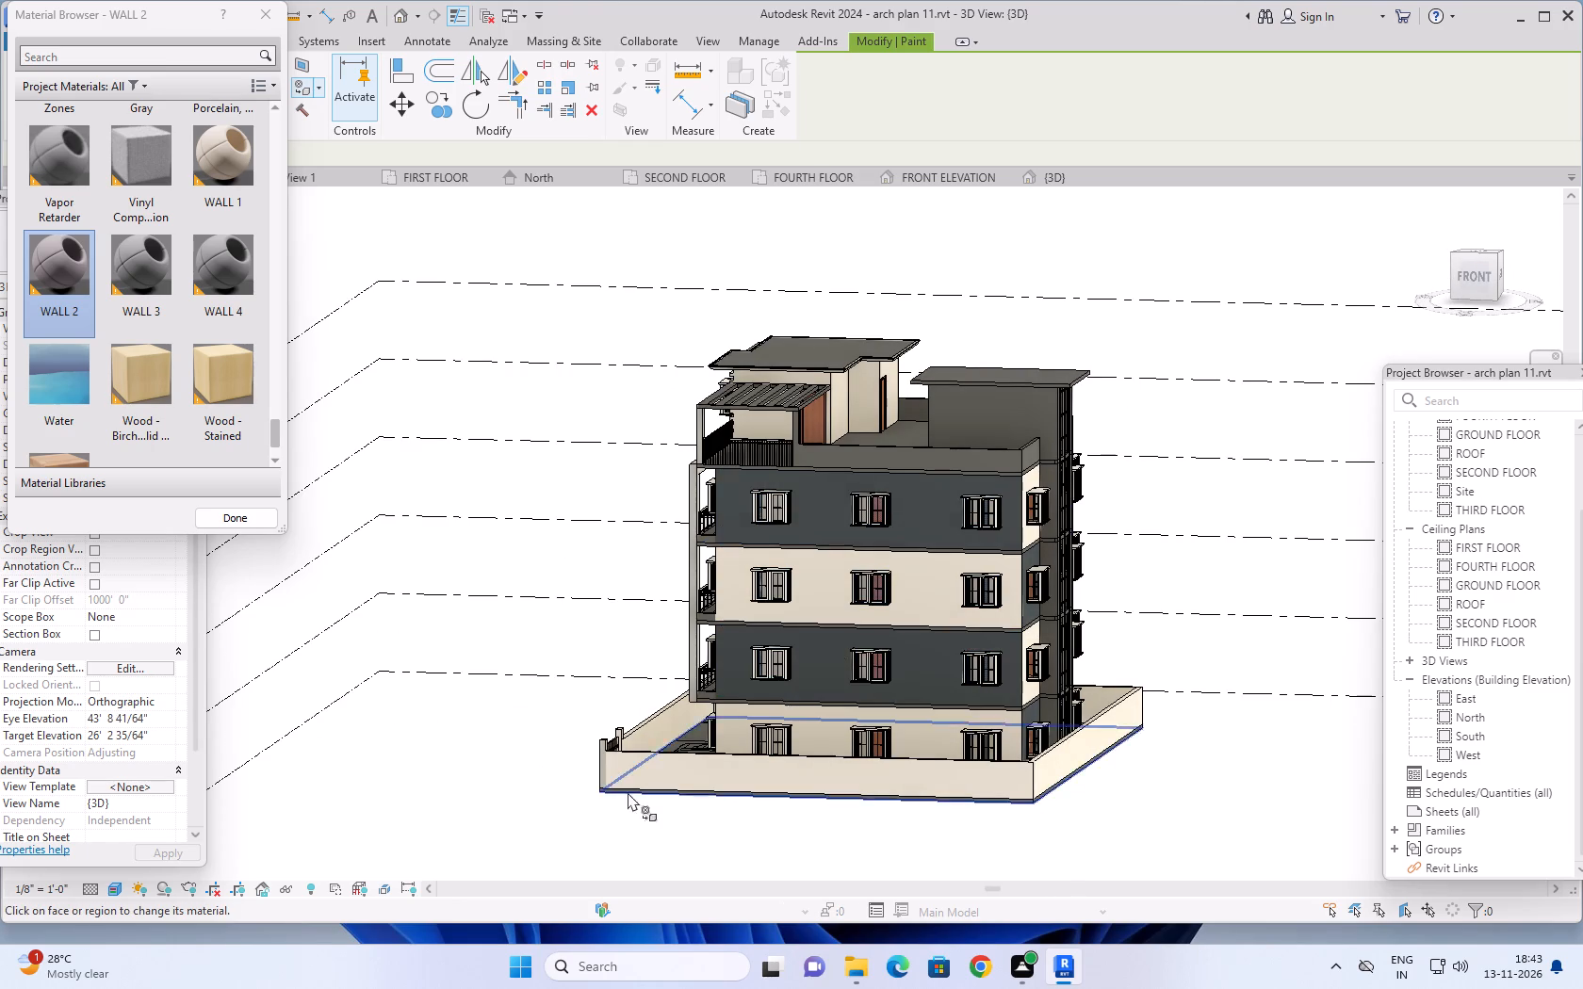
{"action": "middle_click_drag", "start_coordinate": [628, 792], "coordinate": [1029, 754], "text": "shift"}
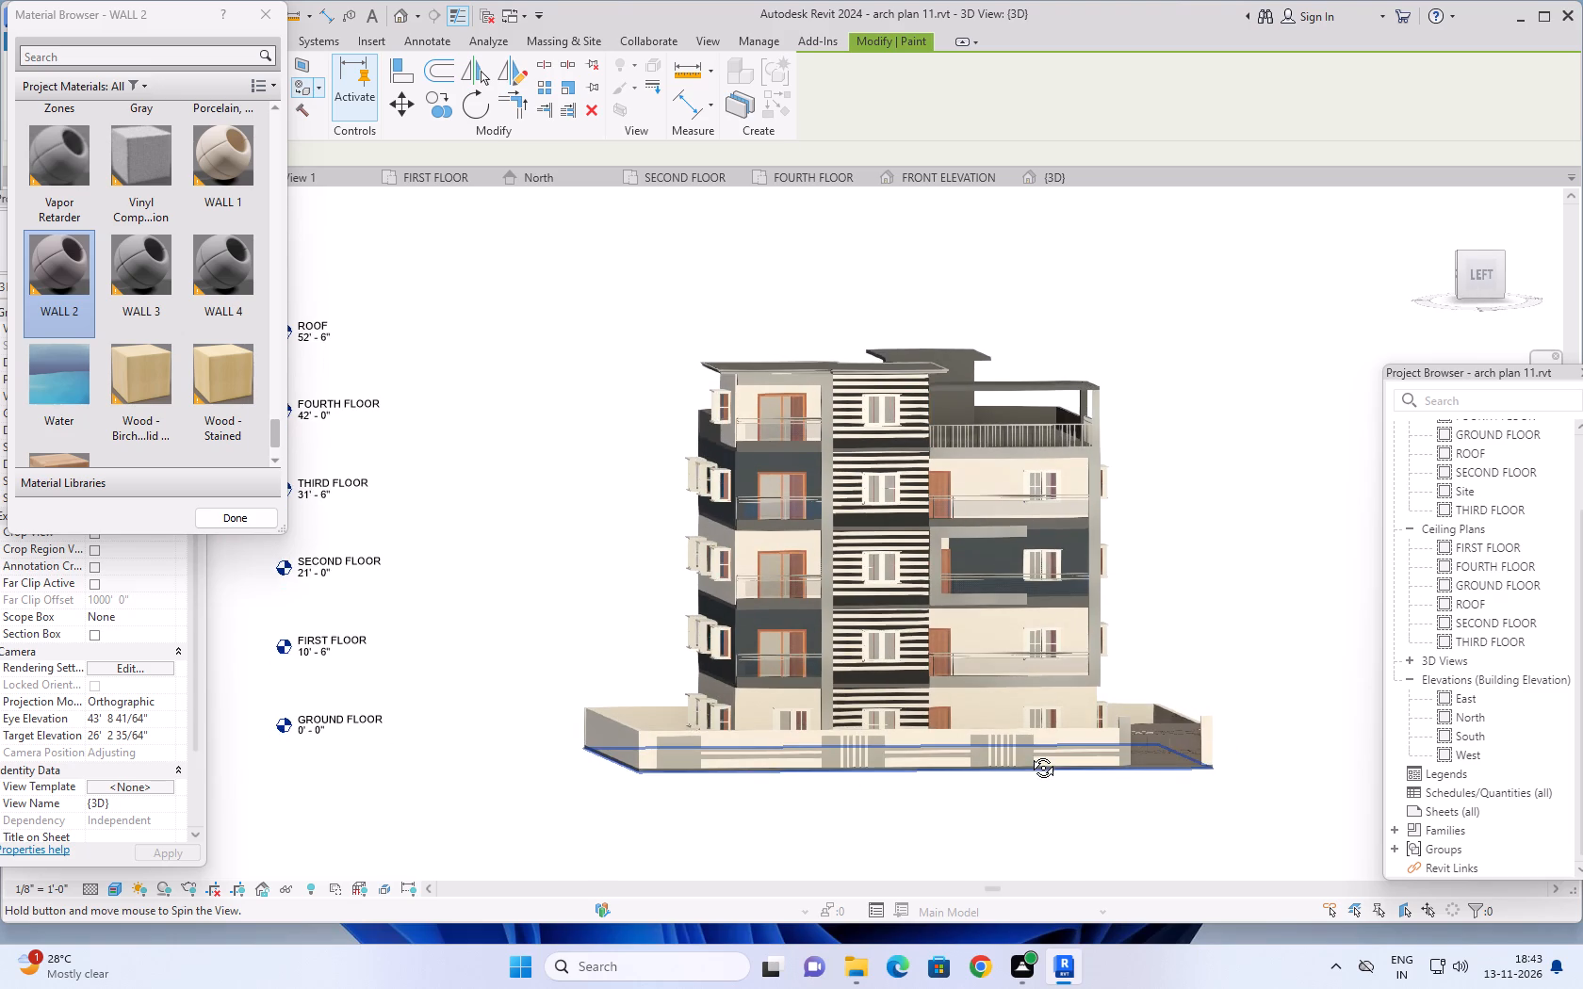
{"action": "middle_click_drag", "start_coordinate": [1029, 754], "coordinate": [1053, 770], "text": "shift"}
{"action": "scroll", "coordinate": [853, 471], "scroll_direction": "up", "scroll_amount": 5}
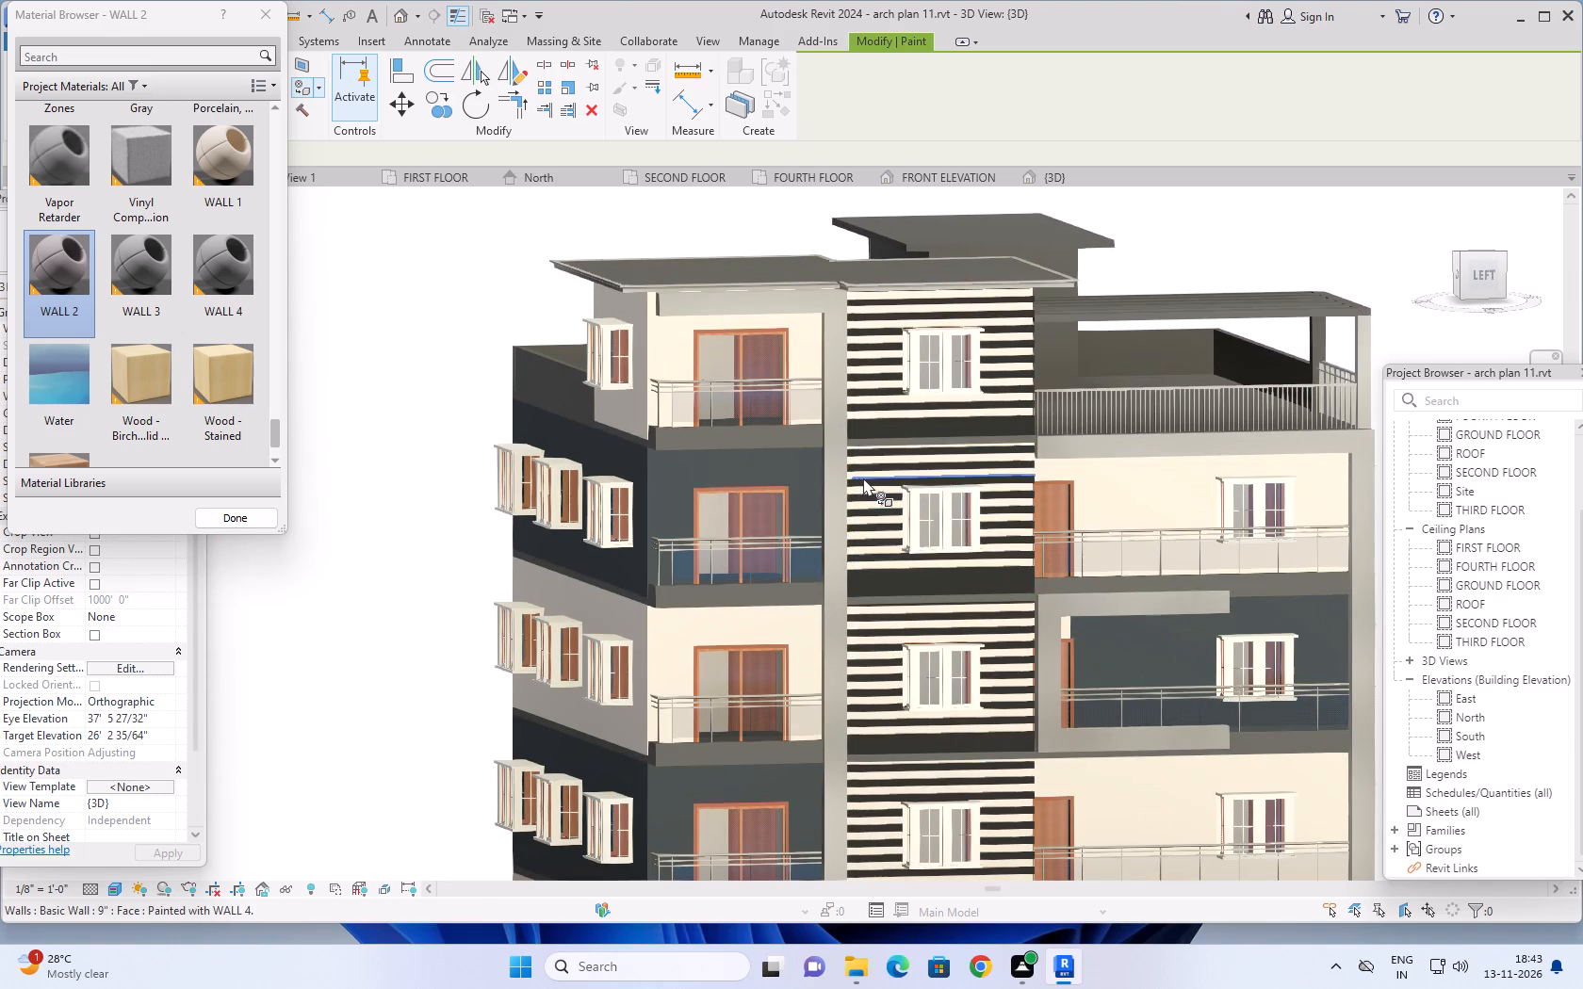
{"action": "left_click", "coordinate": [853, 473]}
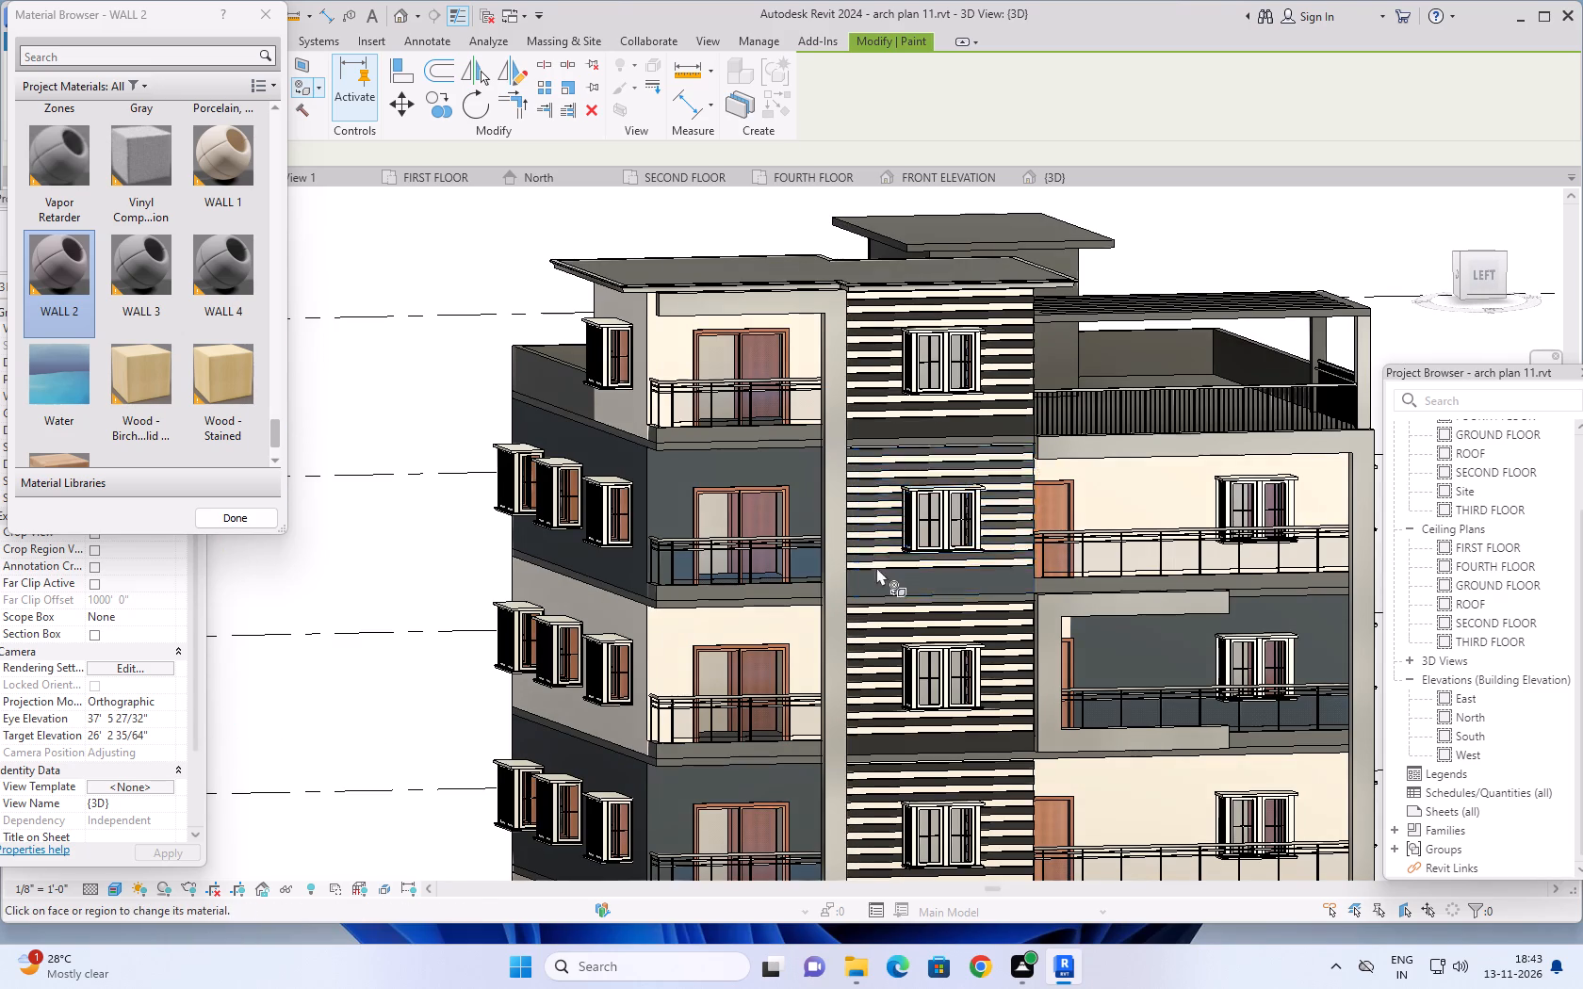
{"action": "left_click", "coordinate": [882, 308]}
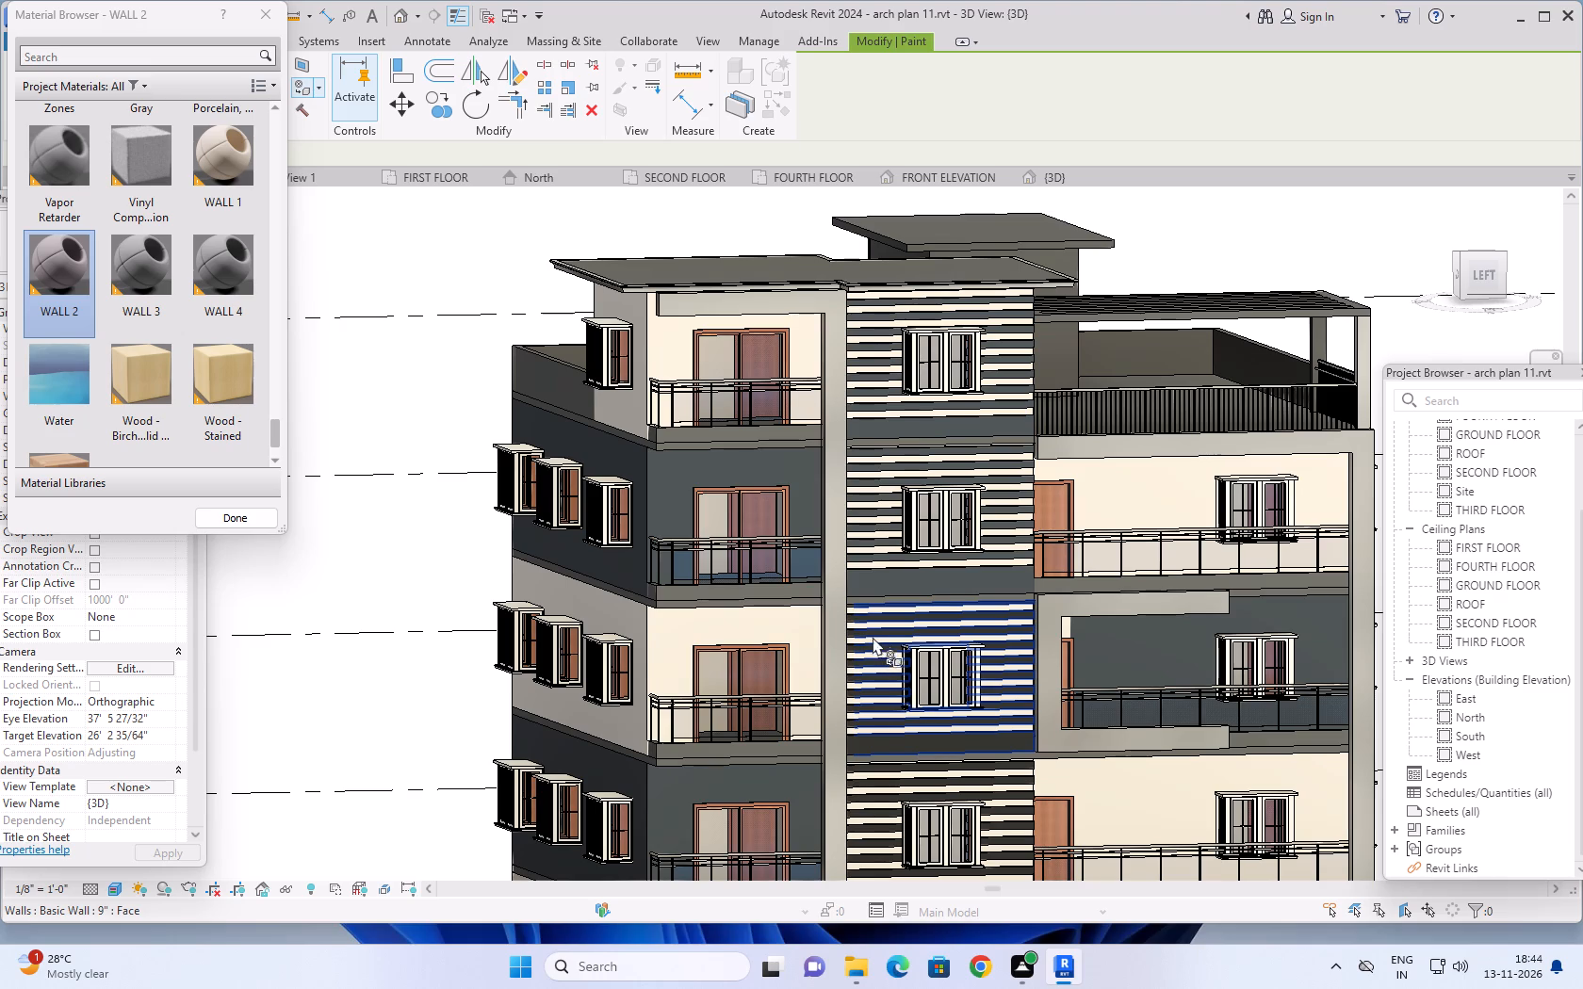
{"action": "left_click", "coordinate": [871, 632]}
{"action": "left_click", "coordinate": [886, 794]}
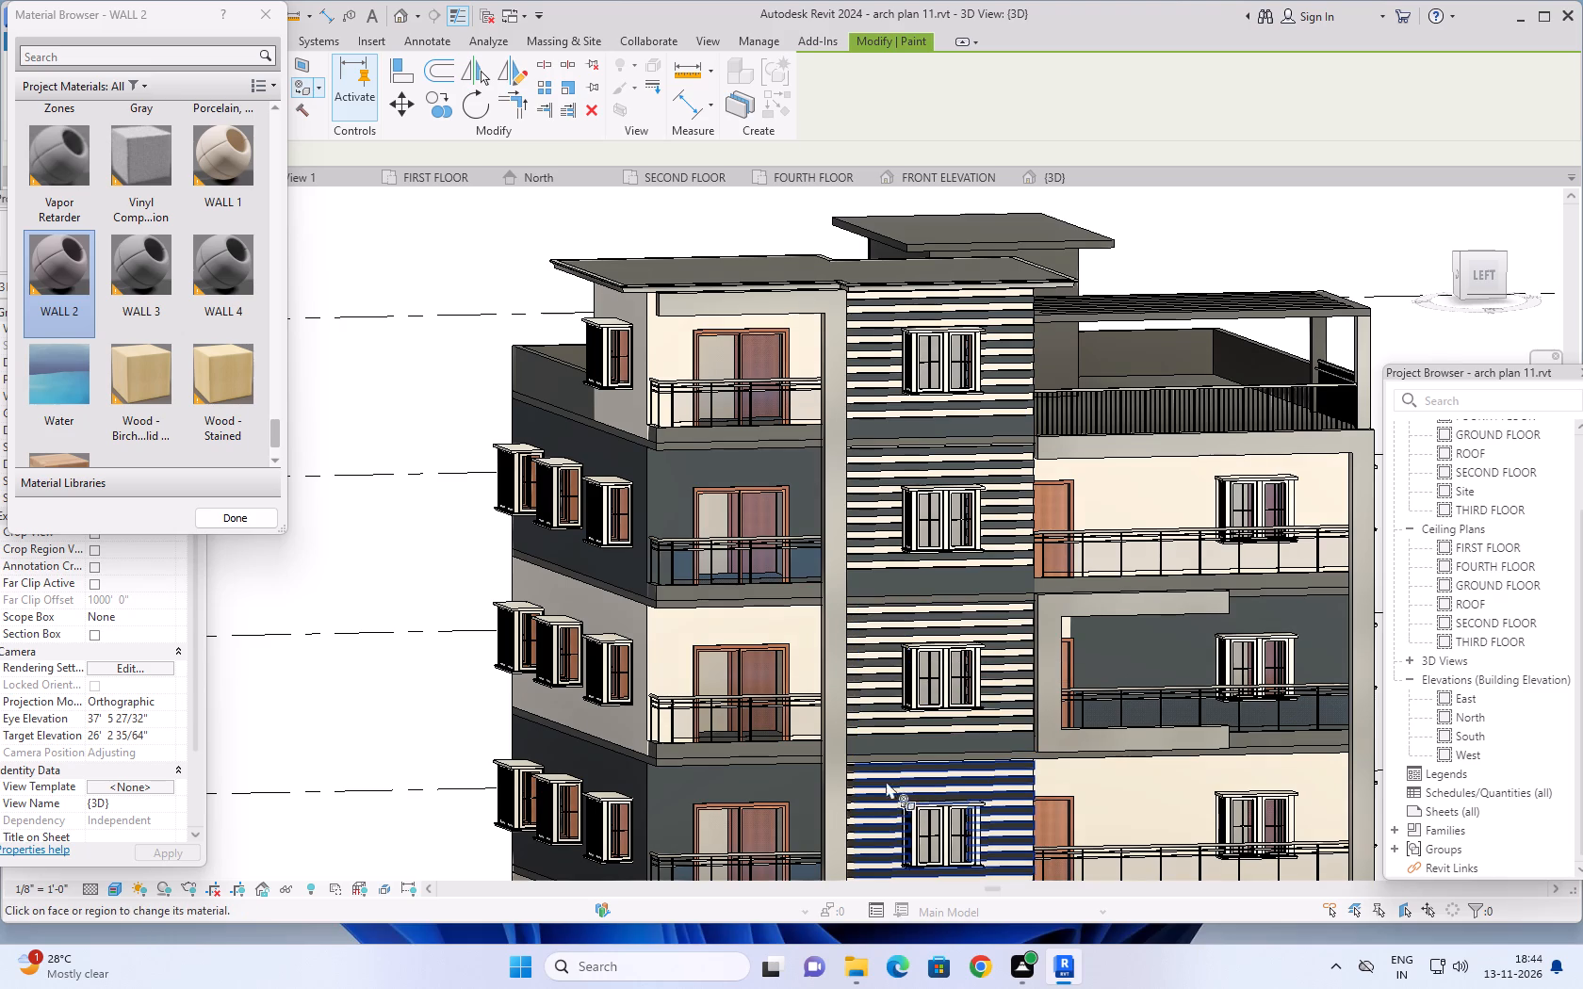
{"action": "scroll", "coordinate": [917, 677], "scroll_direction": "down", "scroll_amount": 2}
{"action": "middle_click_drag", "start_coordinate": [889, 673], "coordinate": [885, 527]}
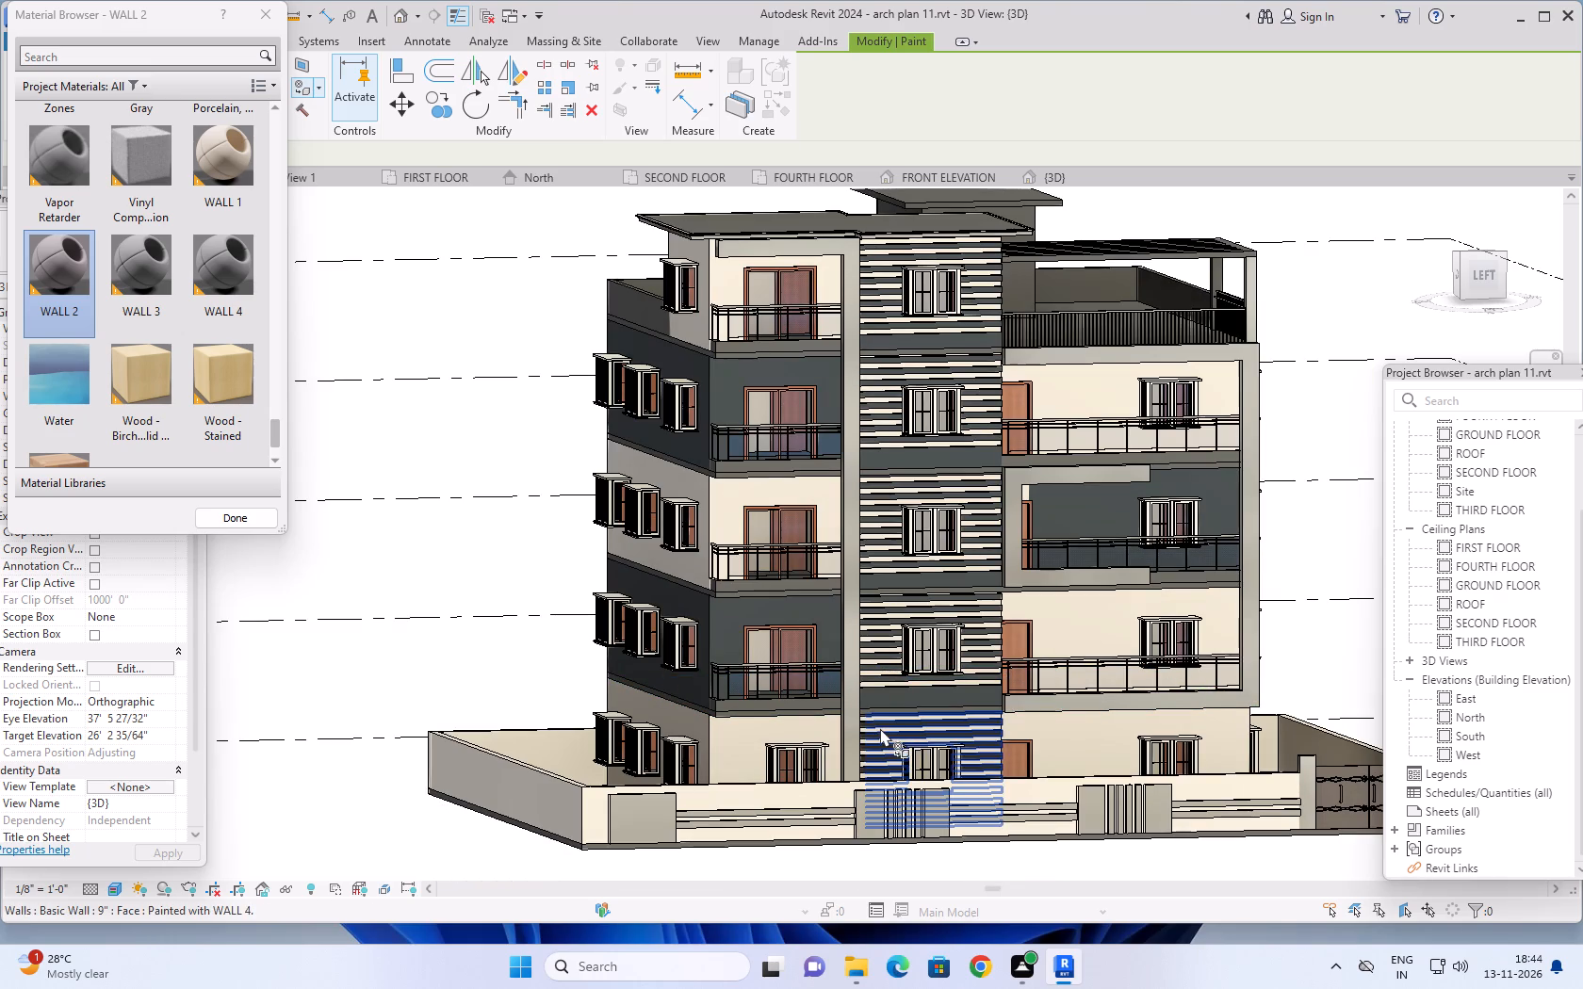
{"action": "left_click", "coordinate": [880, 728]}
Examine the repainted left and back facades from the corner and end painting.
{"action": "scroll", "coordinate": [873, 570], "scroll_direction": "down", "scroll_amount": 2}
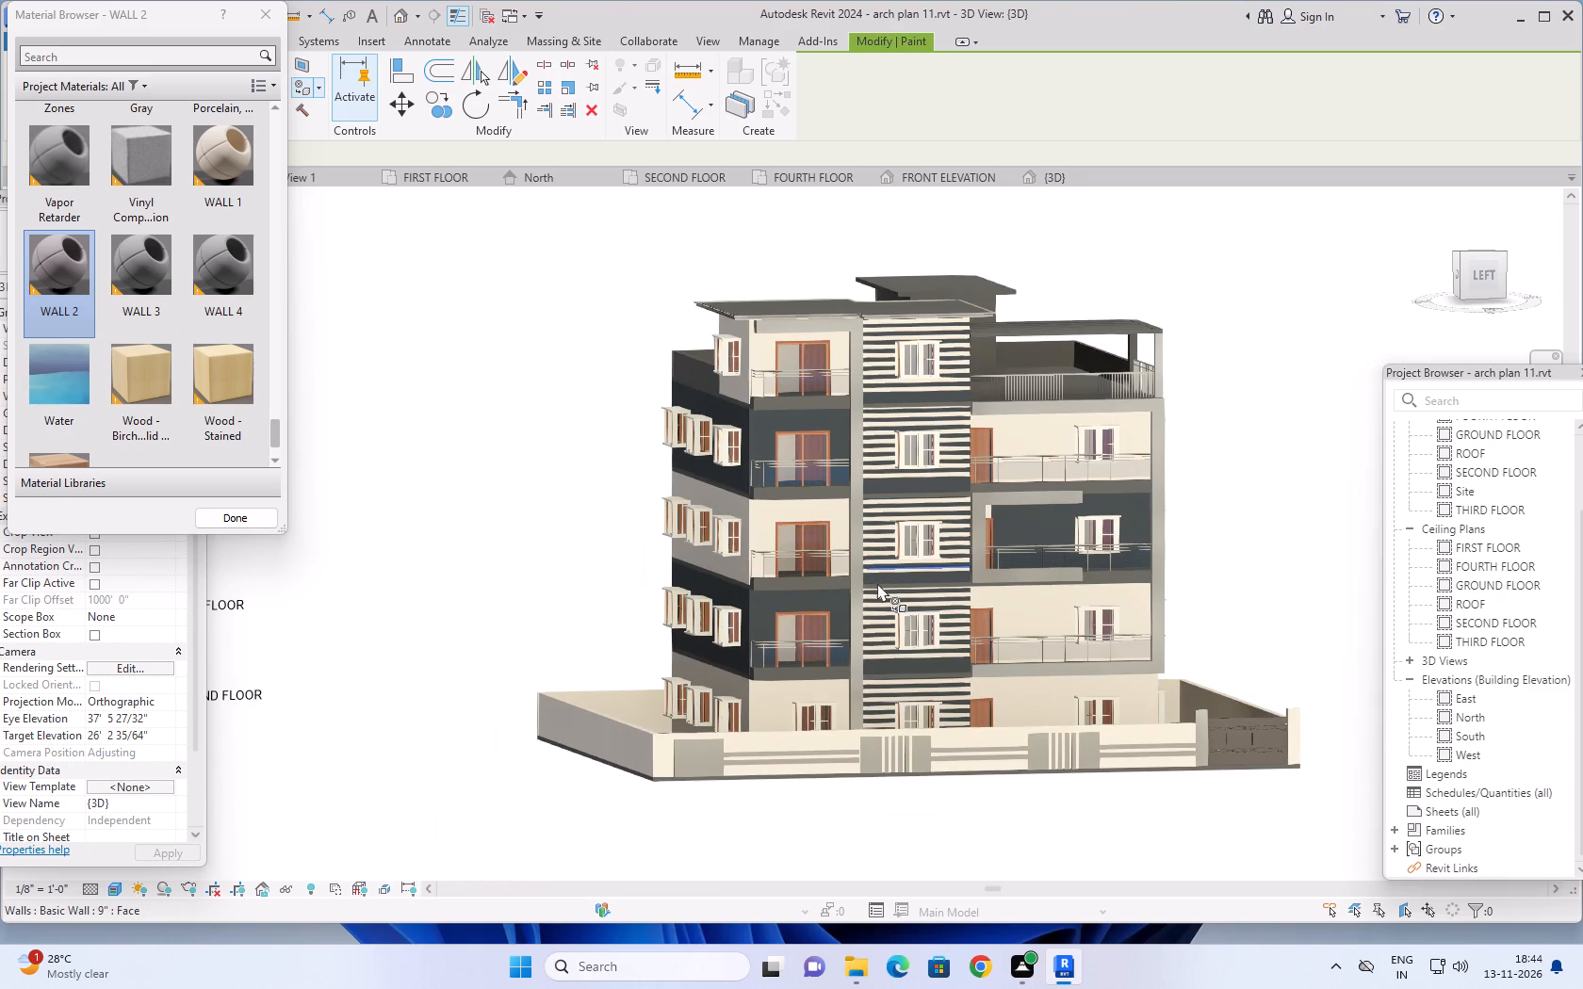
{"action": "middle_click_drag", "start_coordinate": [922, 815], "coordinate": [931, 822], "text": "shift"}
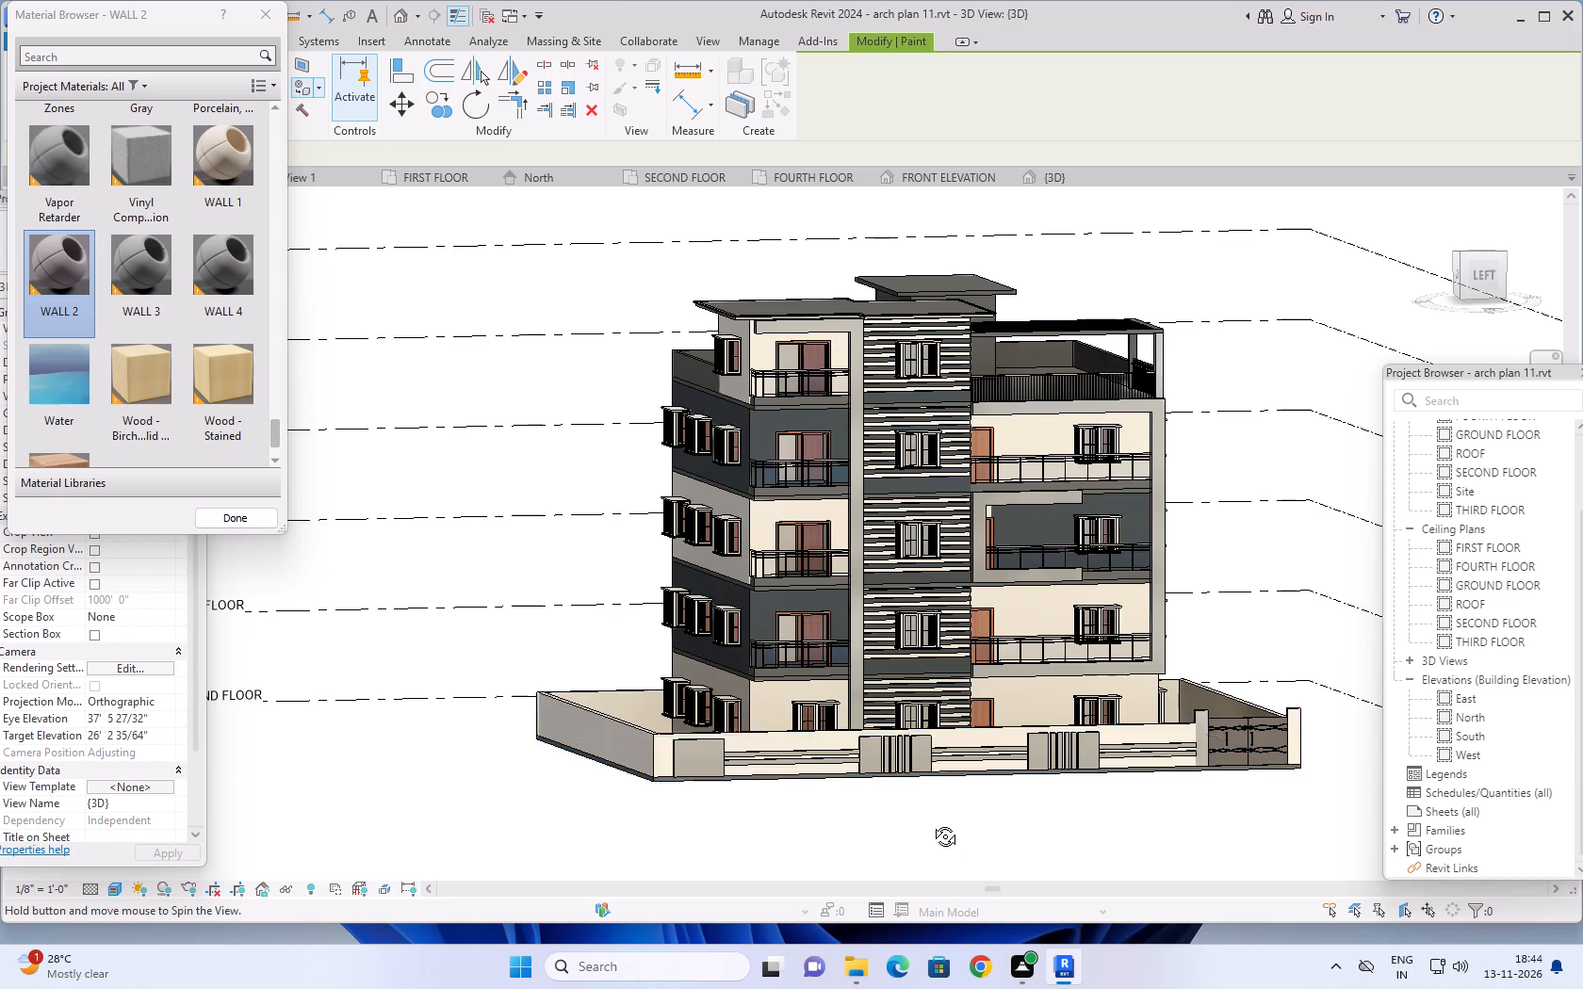
{"action": "middle_click_drag", "start_coordinate": [931, 822], "coordinate": [987, 835], "text": "shift"}
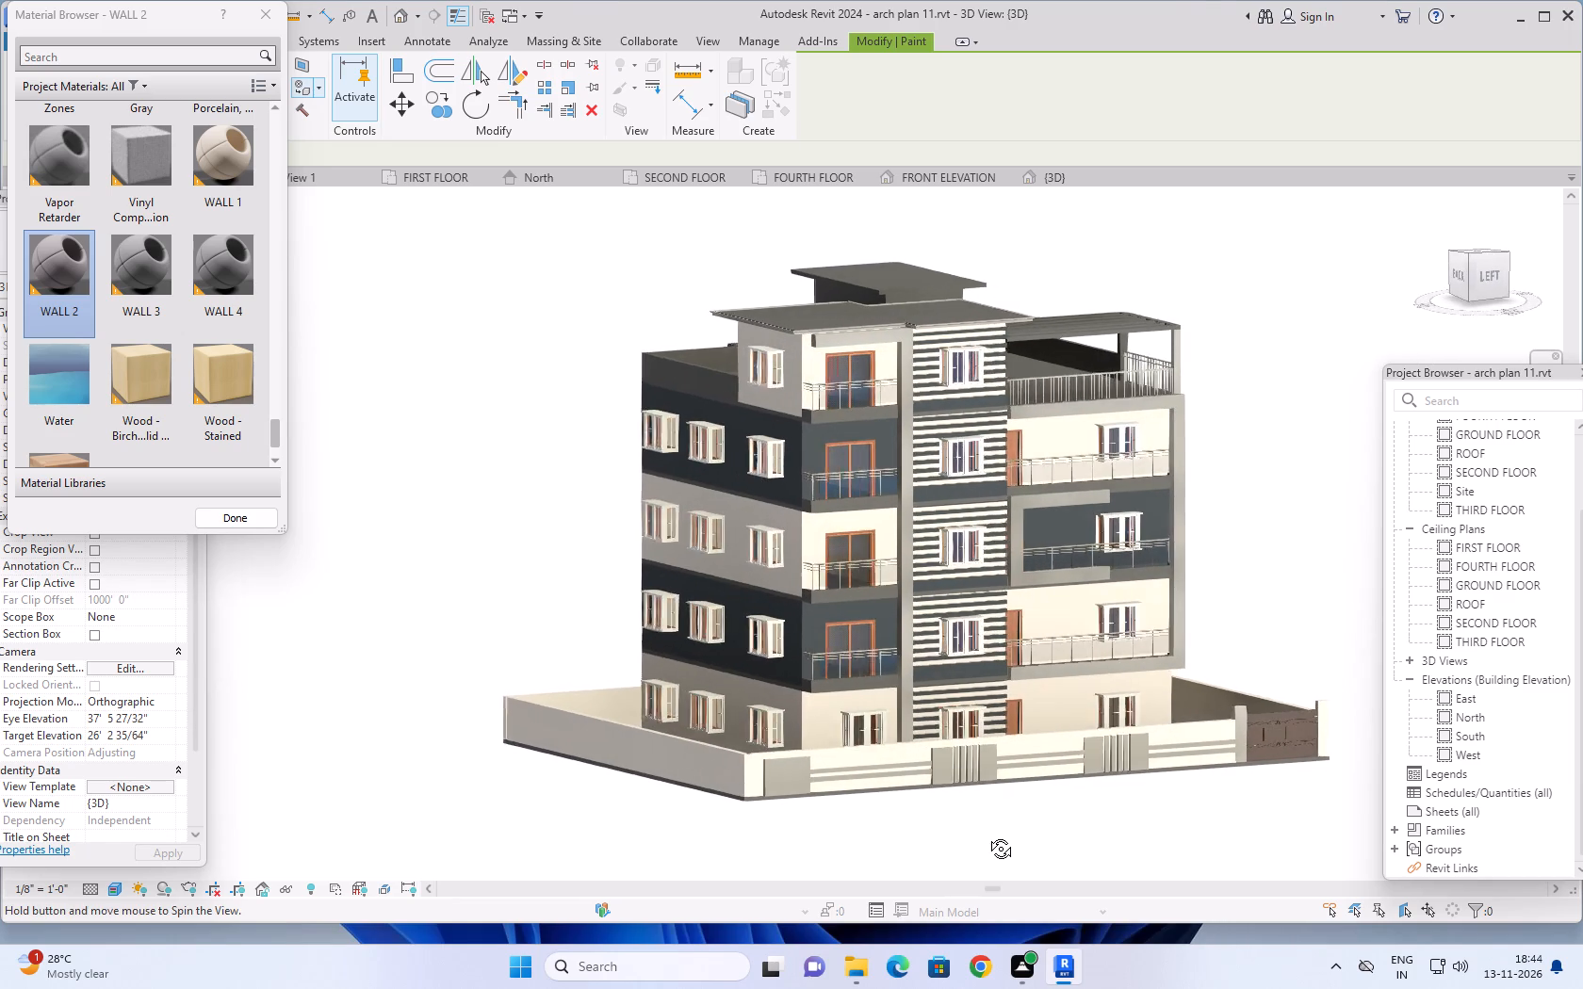
{"action": "middle_click_drag", "start_coordinate": [987, 835], "coordinate": [1006, 833], "text": "shift"}
{"action": "scroll", "coordinate": [1035, 829], "scroll_direction": "up", "scroll_amount": 1}
{"action": "middle_click_drag", "start_coordinate": [1063, 825], "coordinate": [1028, 839]}
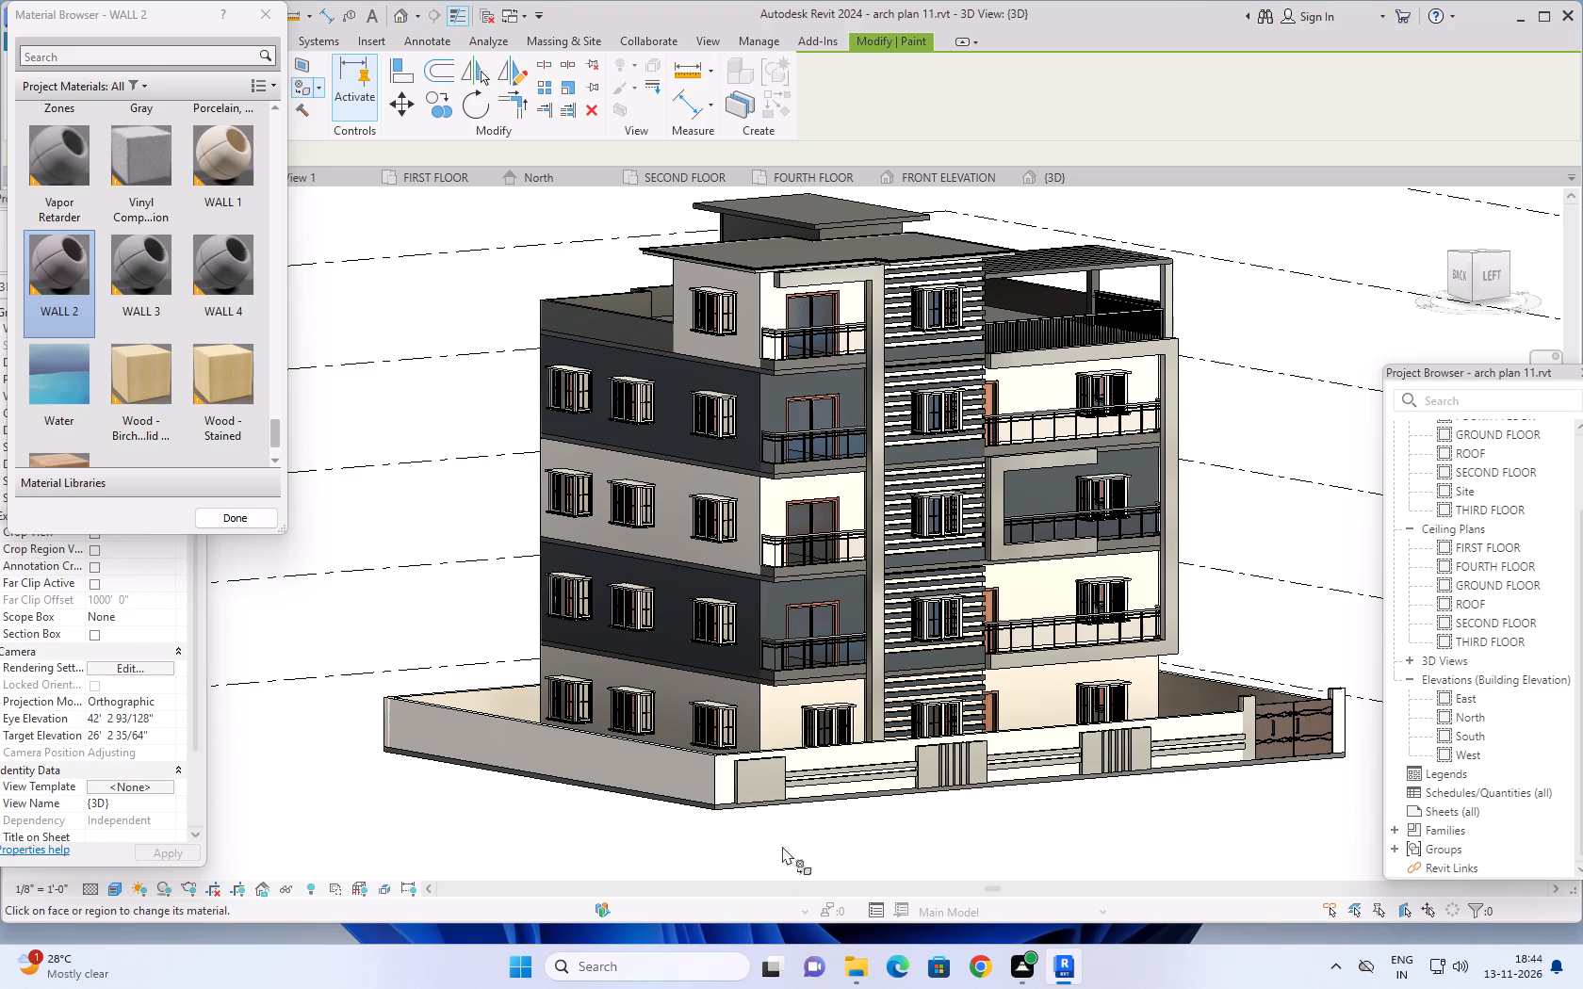
{"action": "key", "text": "Escape"}
{"action": "key", "text": "Escape"}
Open the in-place generic model of the left facade's vertical band and balcony frames for editing.
{"action": "middle_click", "coordinate": [832, 820]}
{"action": "middle_click_drag", "start_coordinate": [840, 818], "coordinate": [846, 821], "text": "shift"}
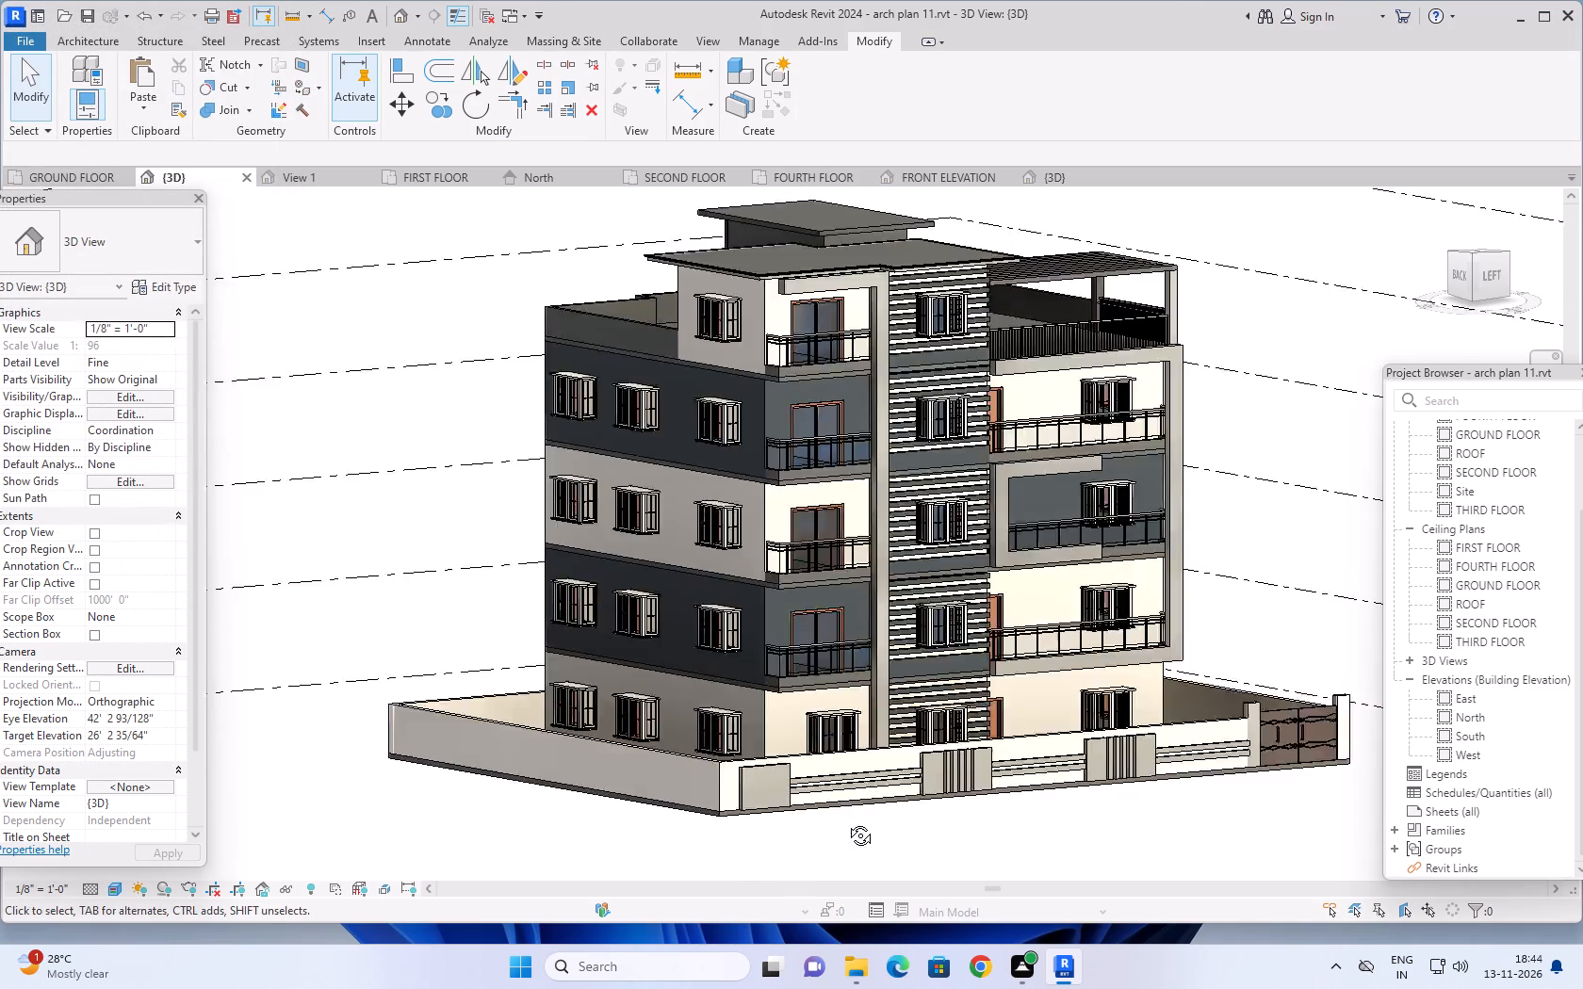
{"action": "middle_click_drag", "start_coordinate": [846, 821], "coordinate": [878, 856], "text": "shift"}
{"action": "scroll", "coordinate": [906, 754], "scroll_direction": "up", "scroll_amount": 2}
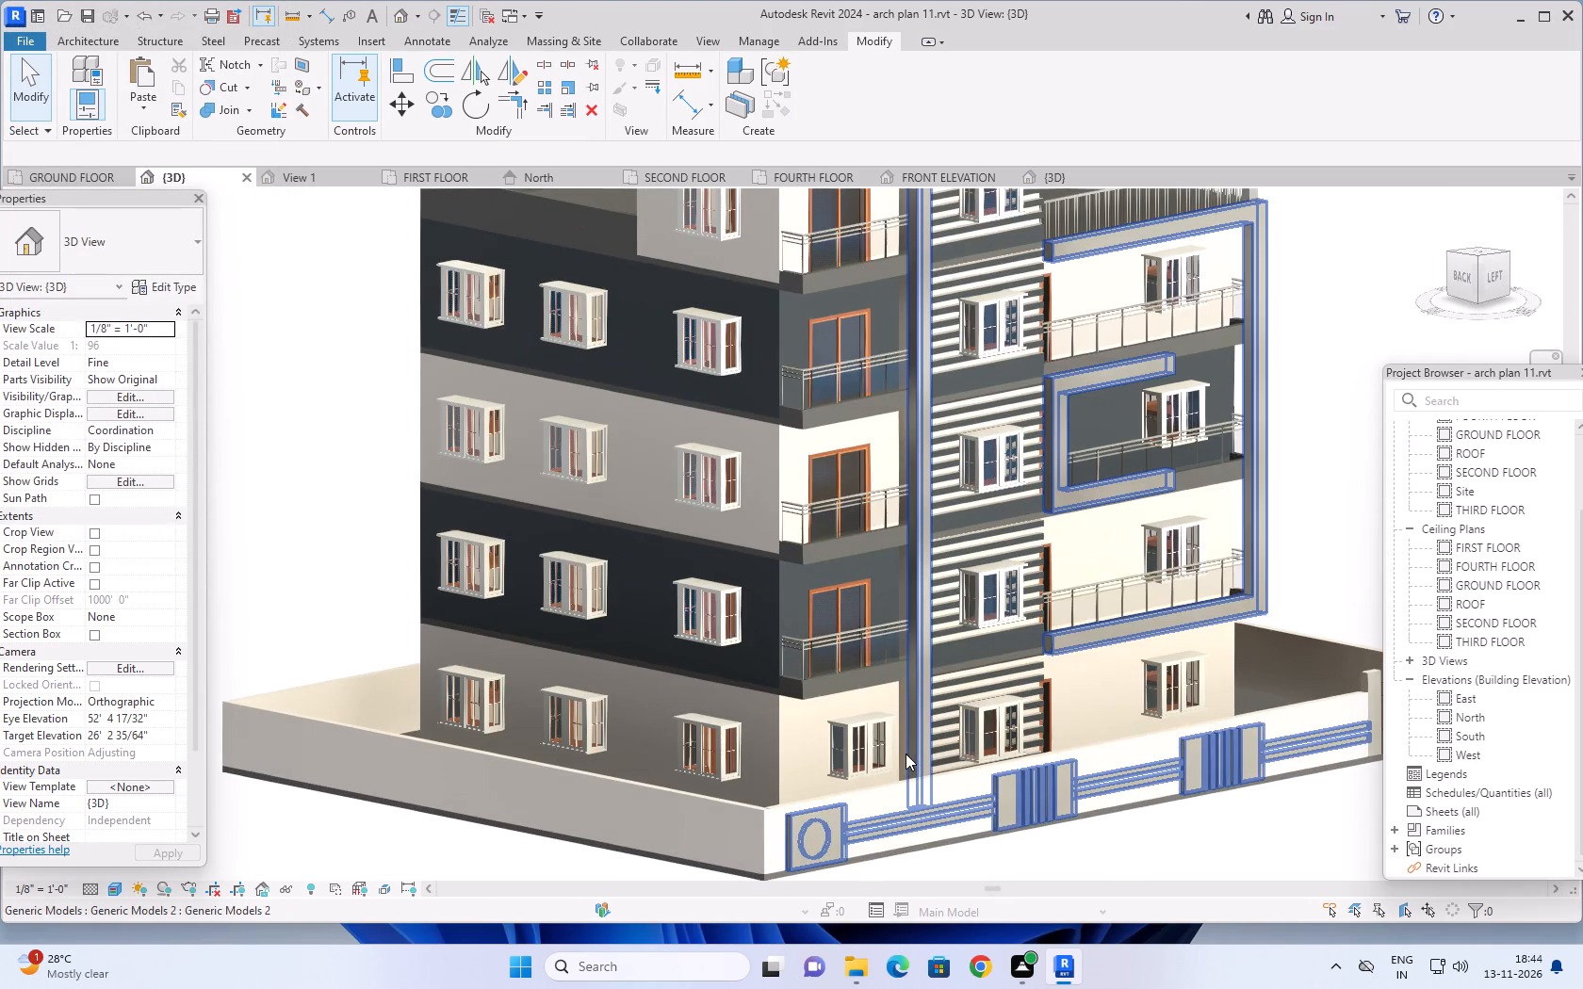
{"action": "left_click", "coordinate": [922, 654]}
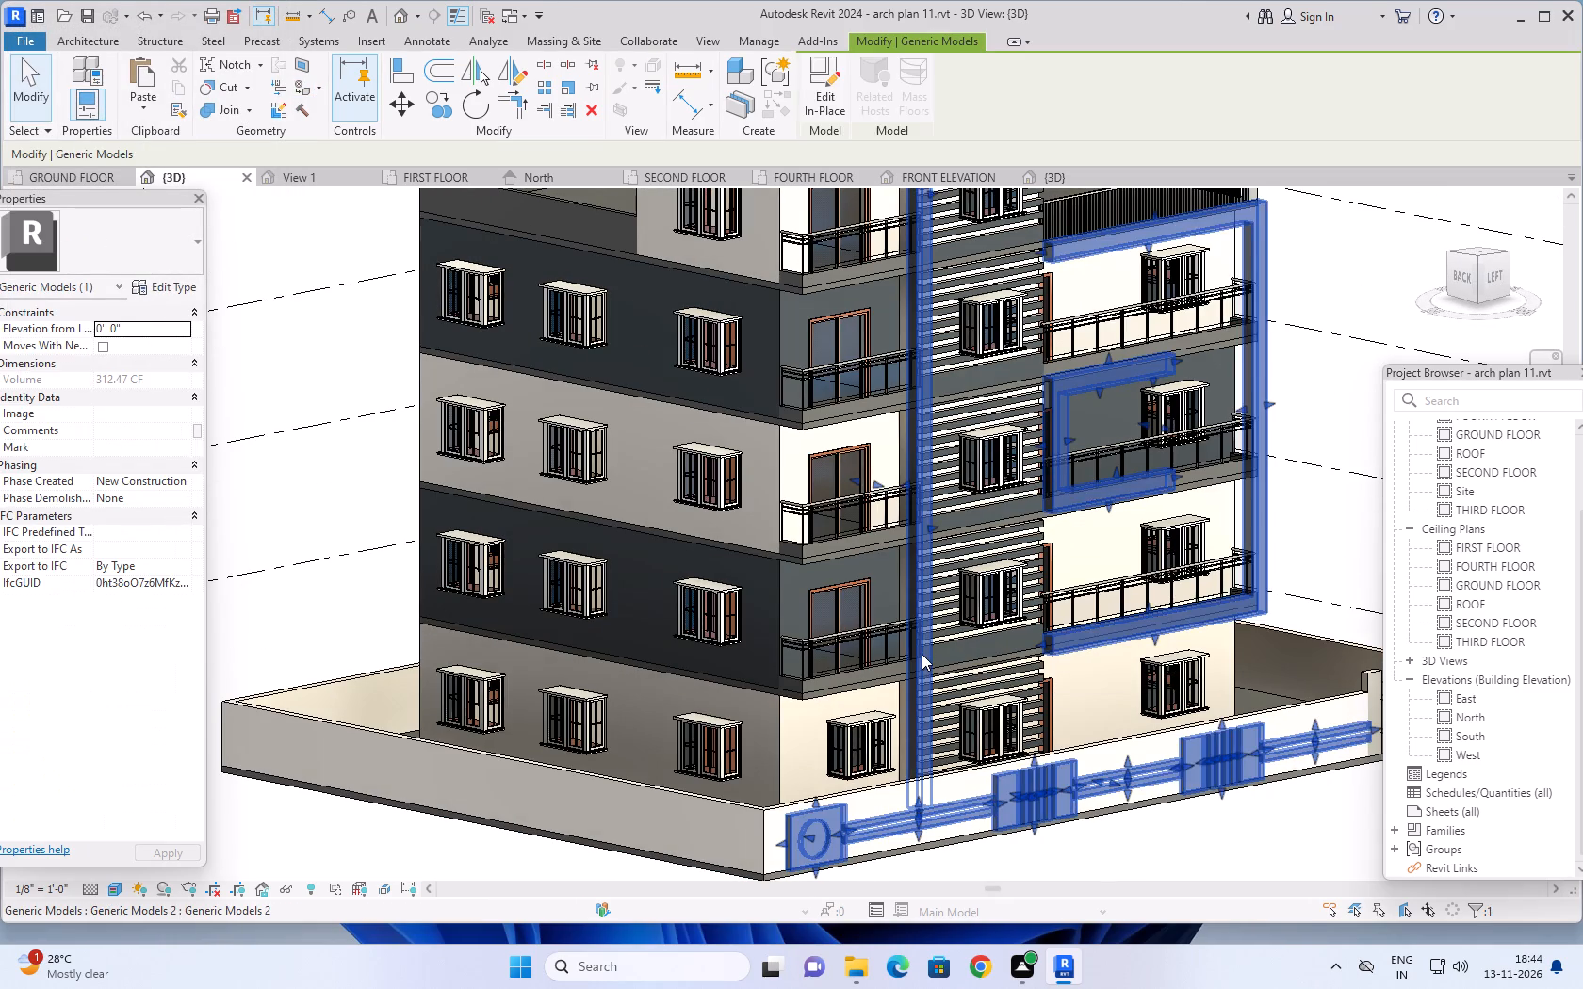
{"action": "scroll", "coordinate": [922, 654], "scroll_direction": "down", "scroll_amount": 3}
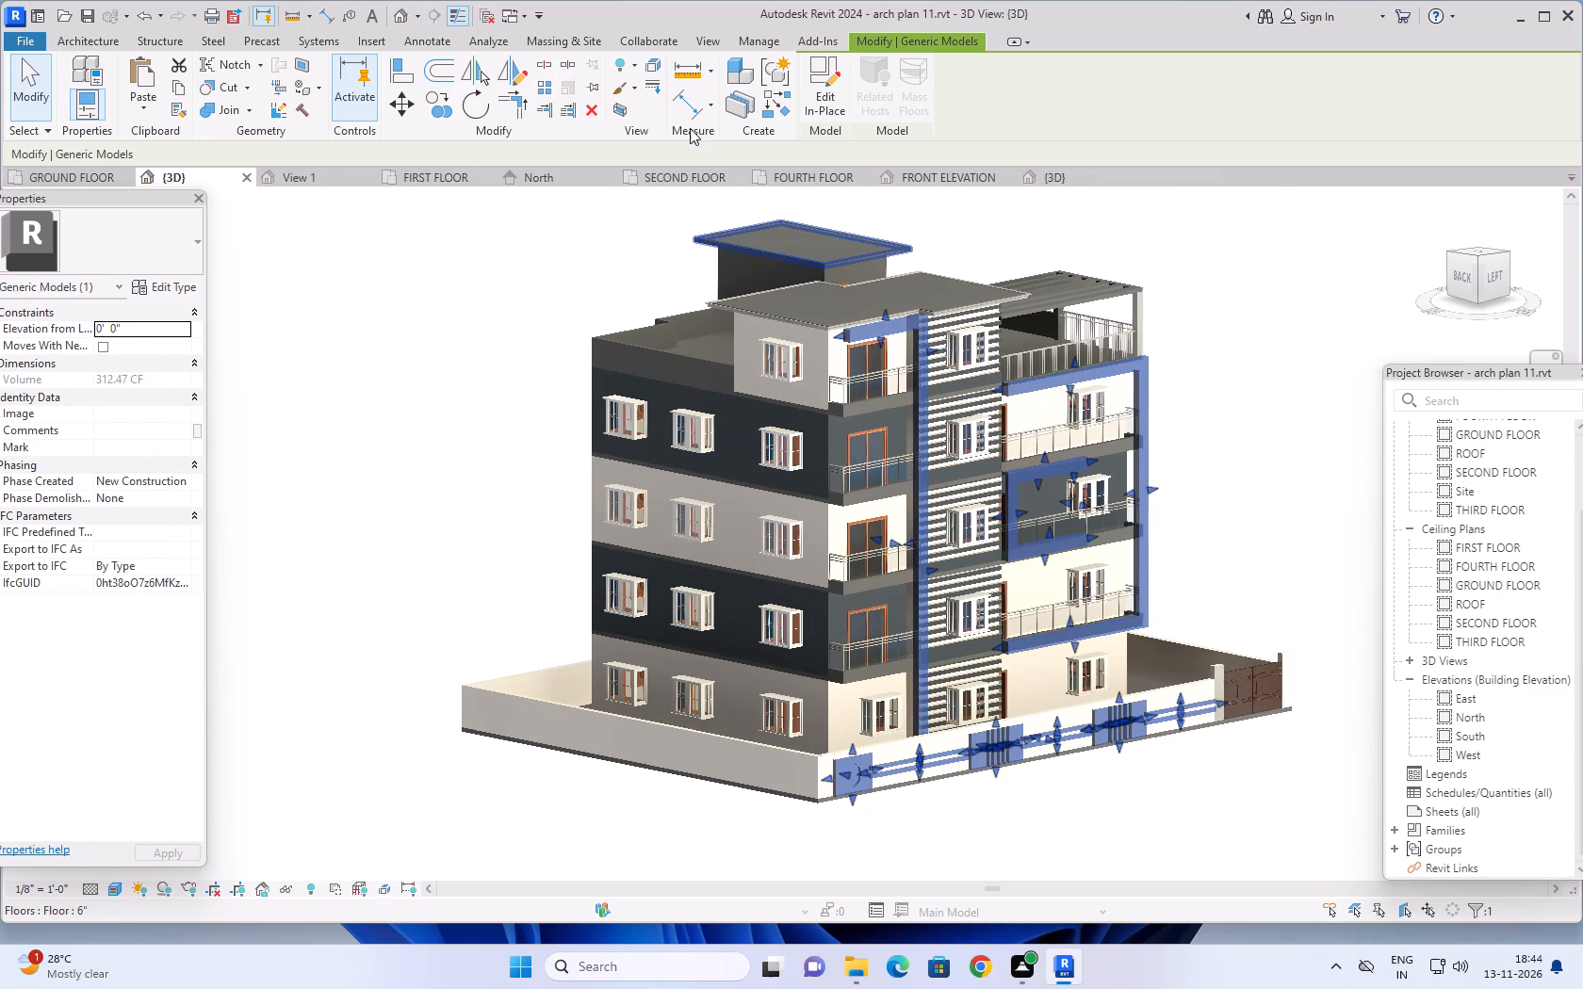
{"action": "left_click", "coordinate": [824, 75]}
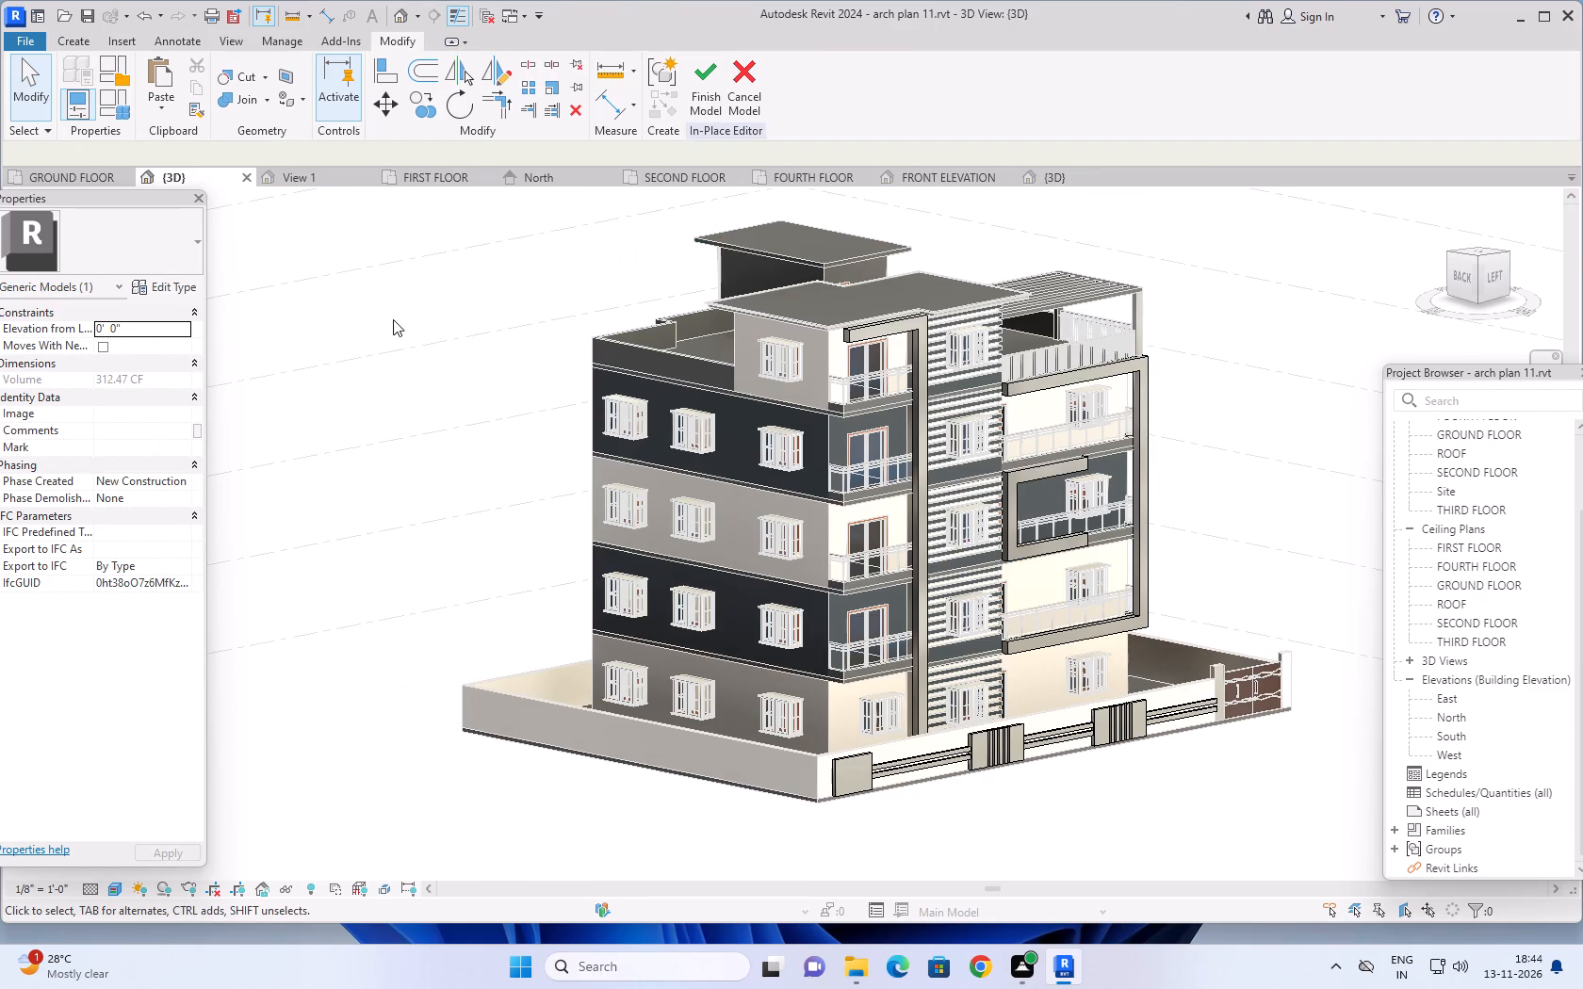
Paint the faces of the vertical band and the balcony frame with the WALL 3 material and finish the in-place model.
{"action": "left_click", "coordinate": [292, 100]}
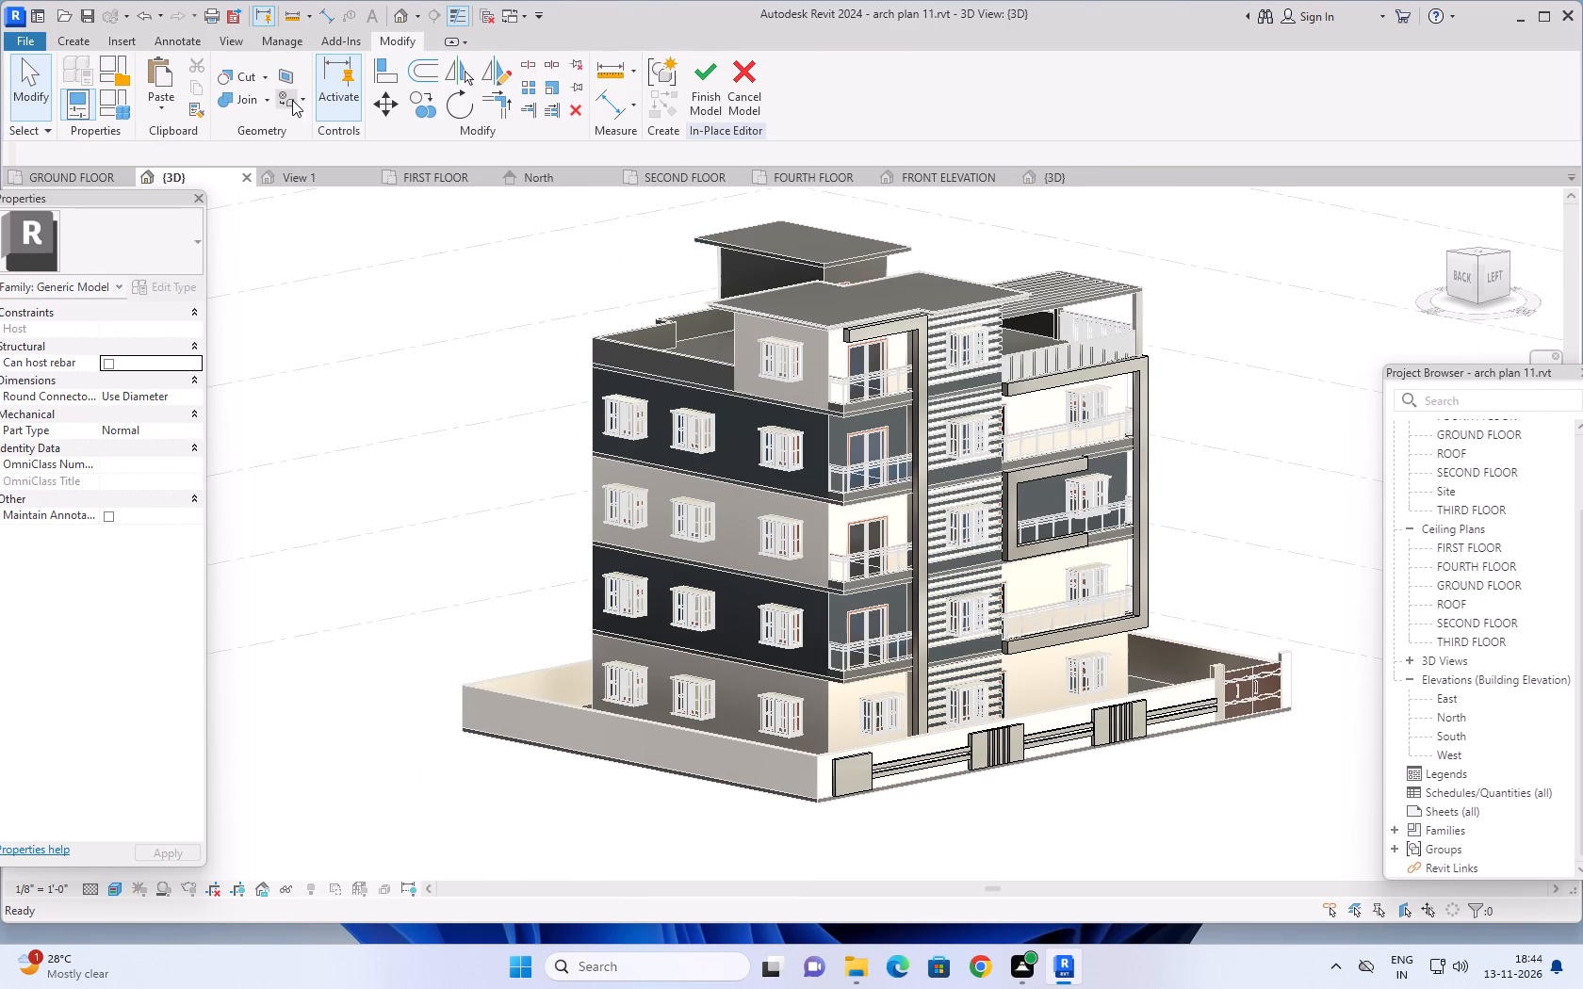
{"action": "left_click", "coordinate": [147, 284]}
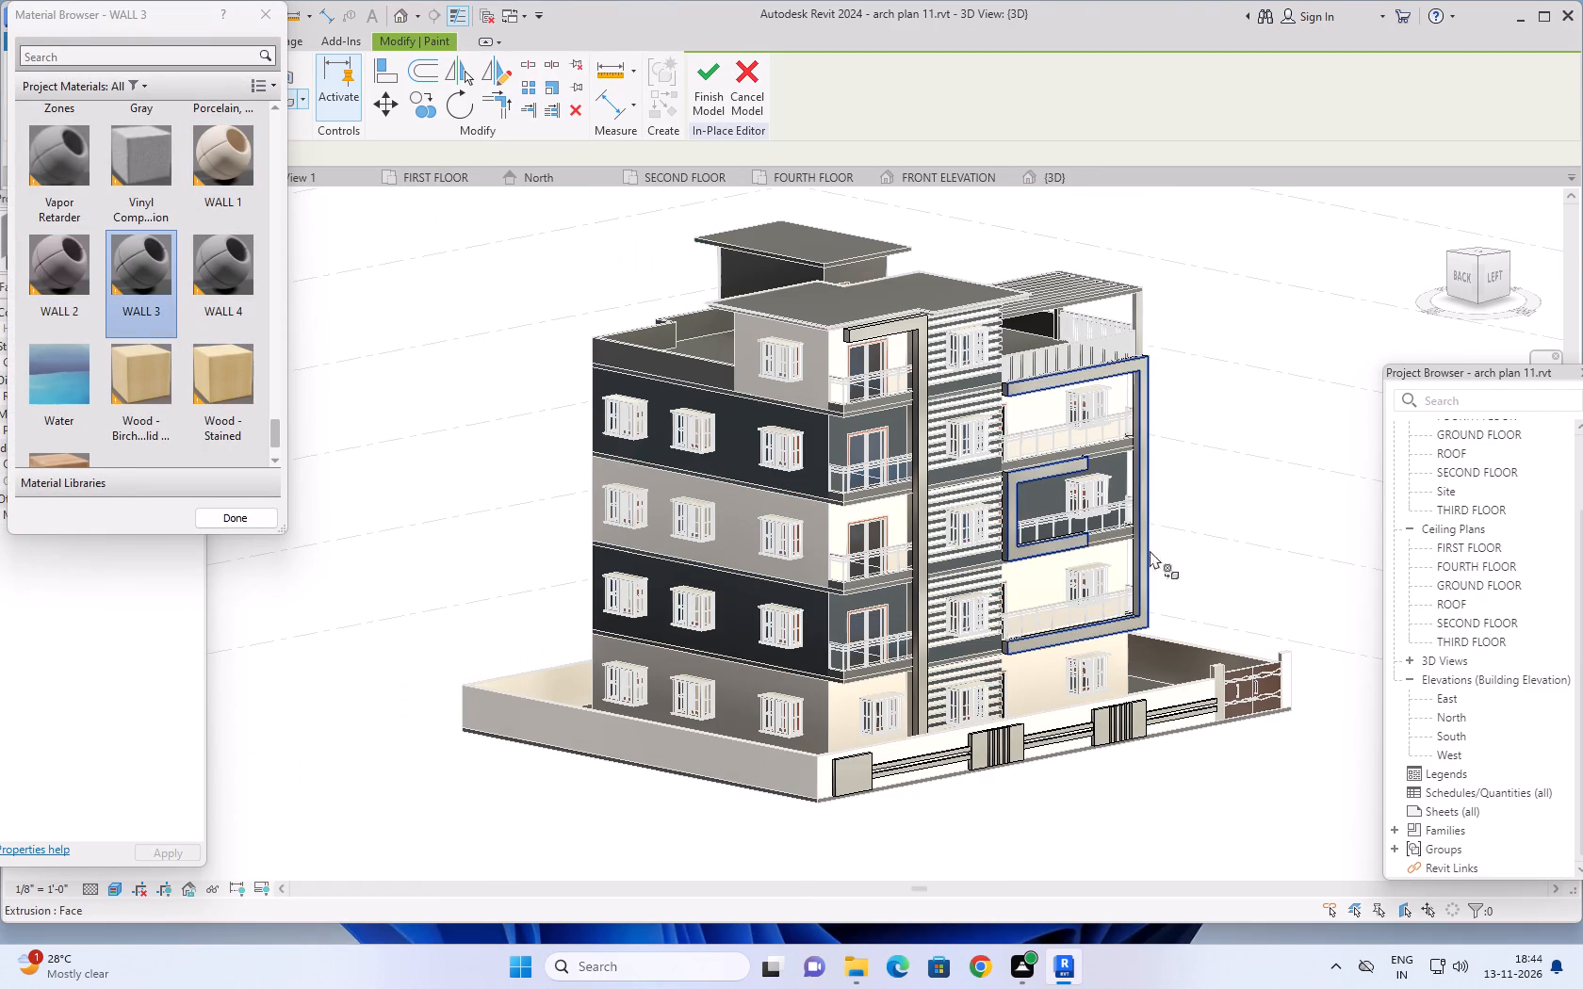
{"action": "middle_click_drag", "start_coordinate": [1226, 528], "coordinate": [1184, 532], "text": "shift"}
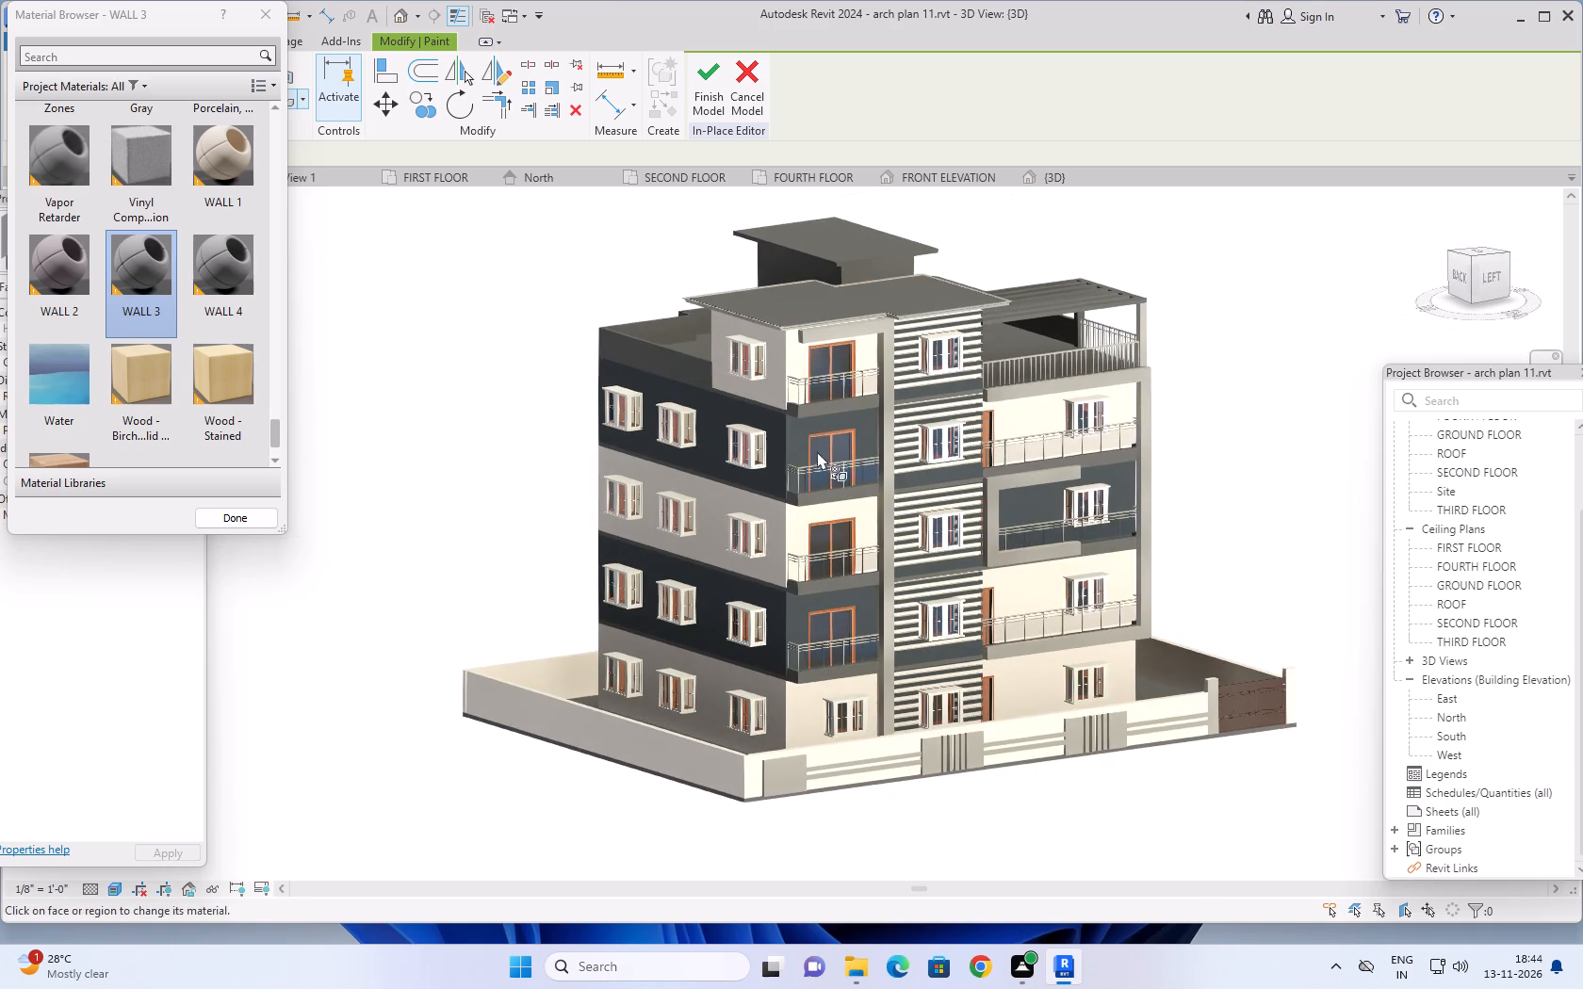
{"action": "scroll", "coordinate": [822, 433], "scroll_direction": "up", "scroll_amount": 5}
{"action": "left_click", "coordinate": [957, 421]}
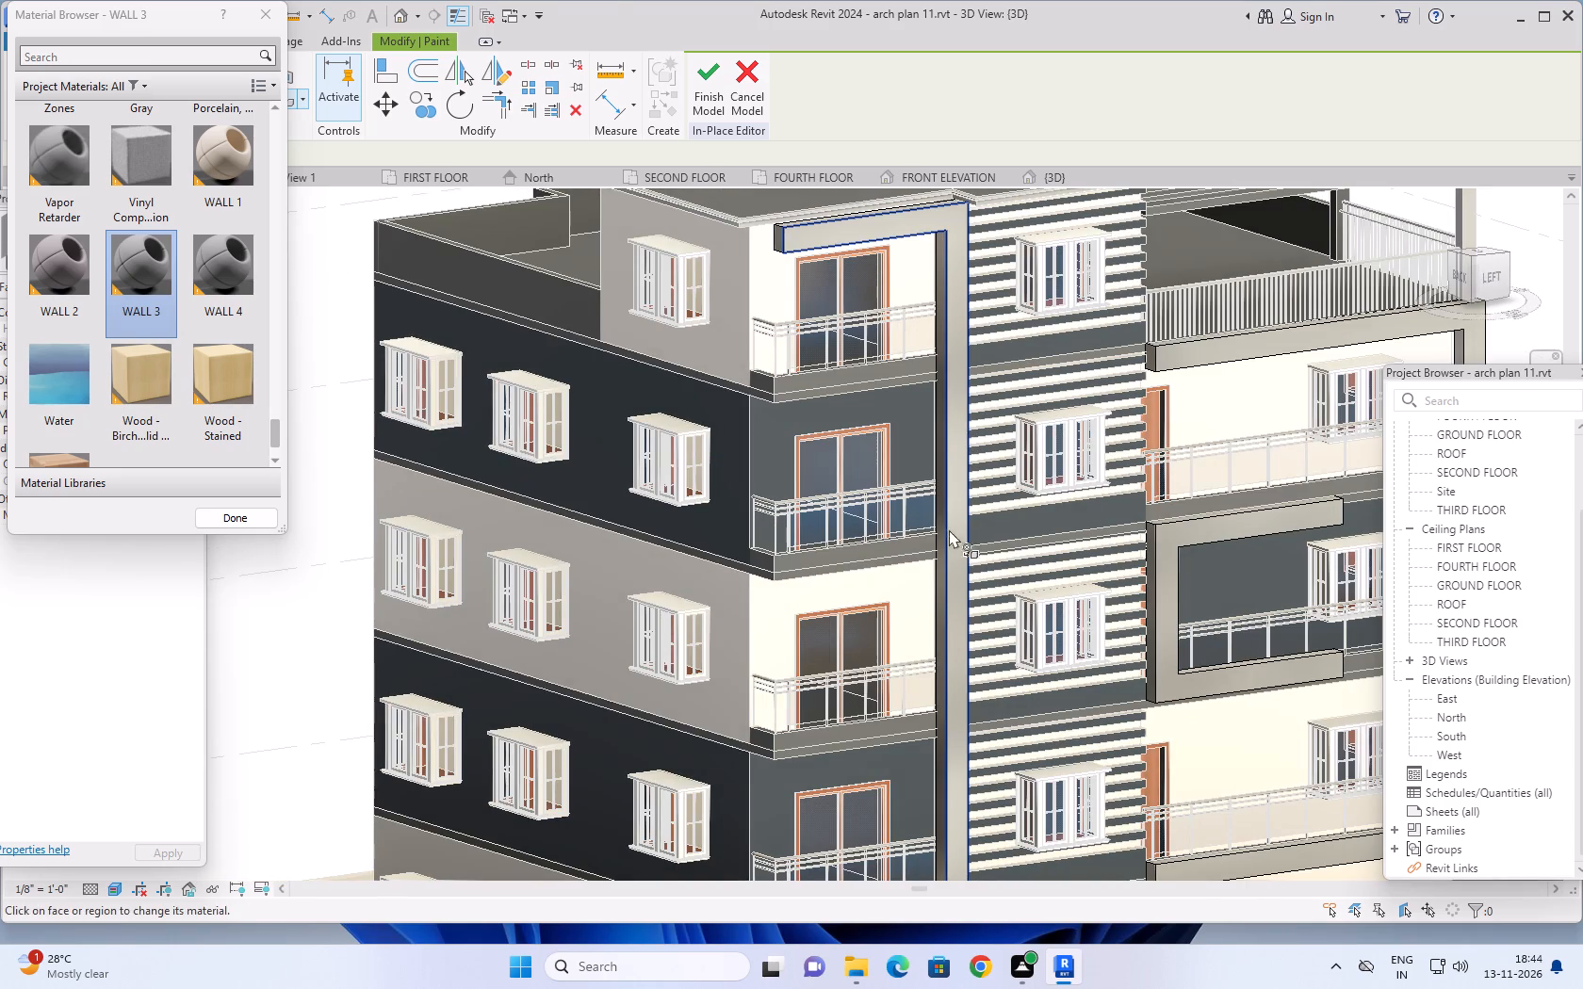
{"action": "scroll", "coordinate": [956, 588], "scroll_direction": "down", "scroll_amount": 3}
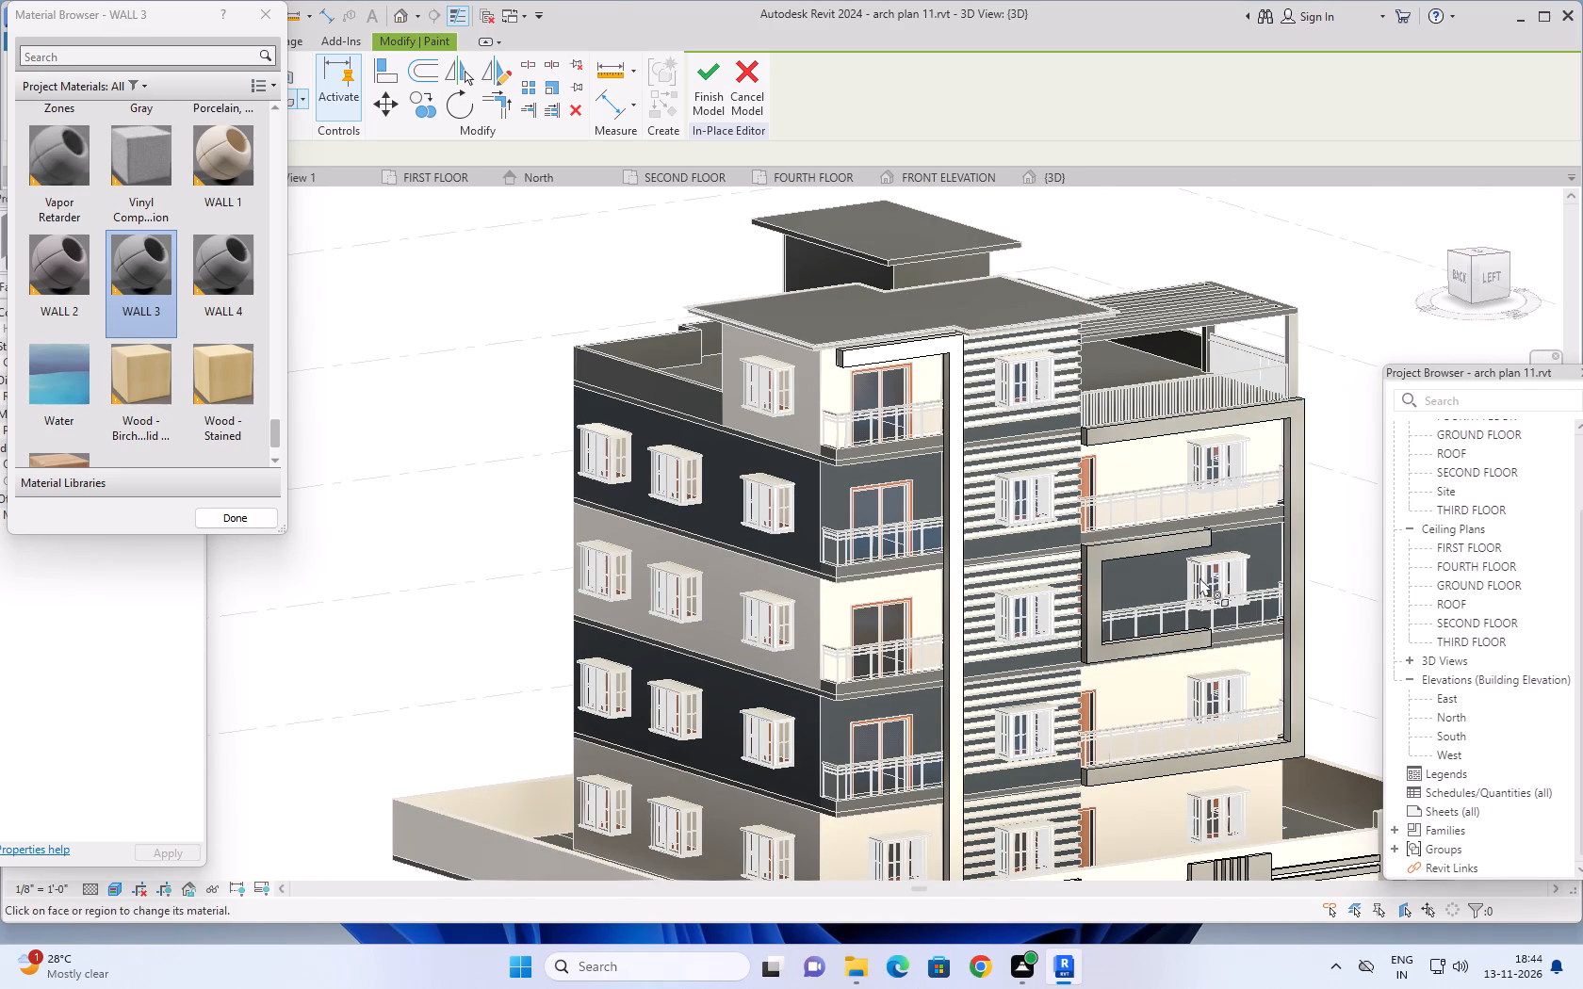
{"action": "left_click", "coordinate": [1146, 540]}
{"action": "scroll", "coordinate": [1230, 661], "scroll_direction": "down", "scroll_amount": 4}
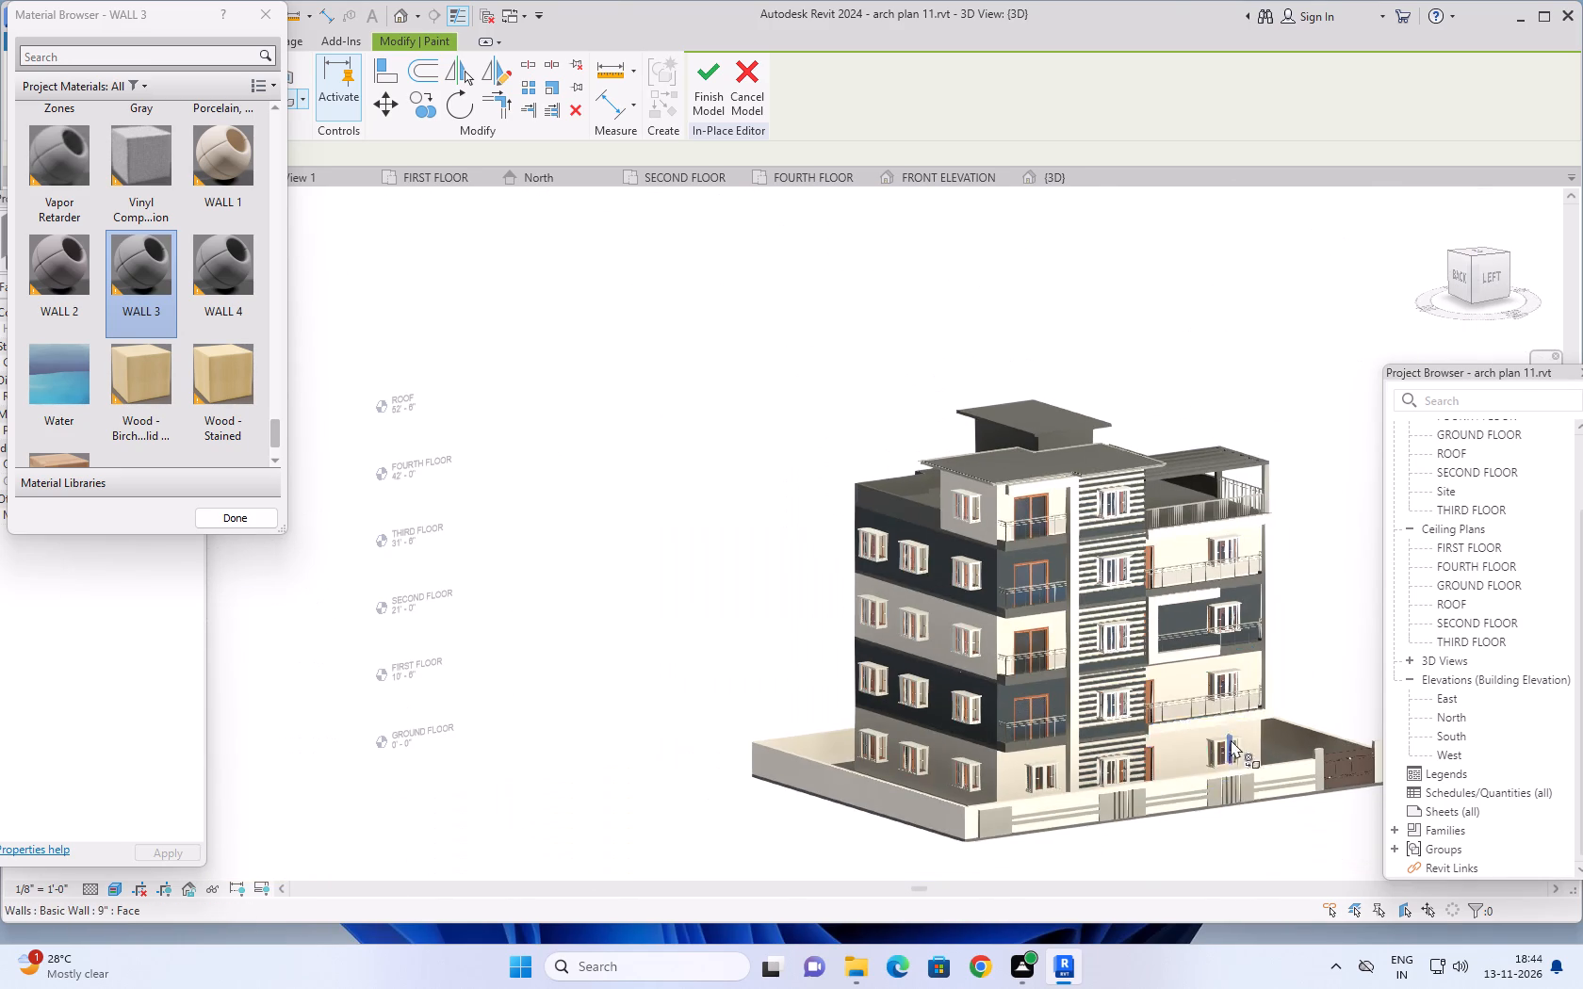
{"action": "scroll", "coordinate": [1032, 851], "scroll_direction": "up", "scroll_amount": 5}
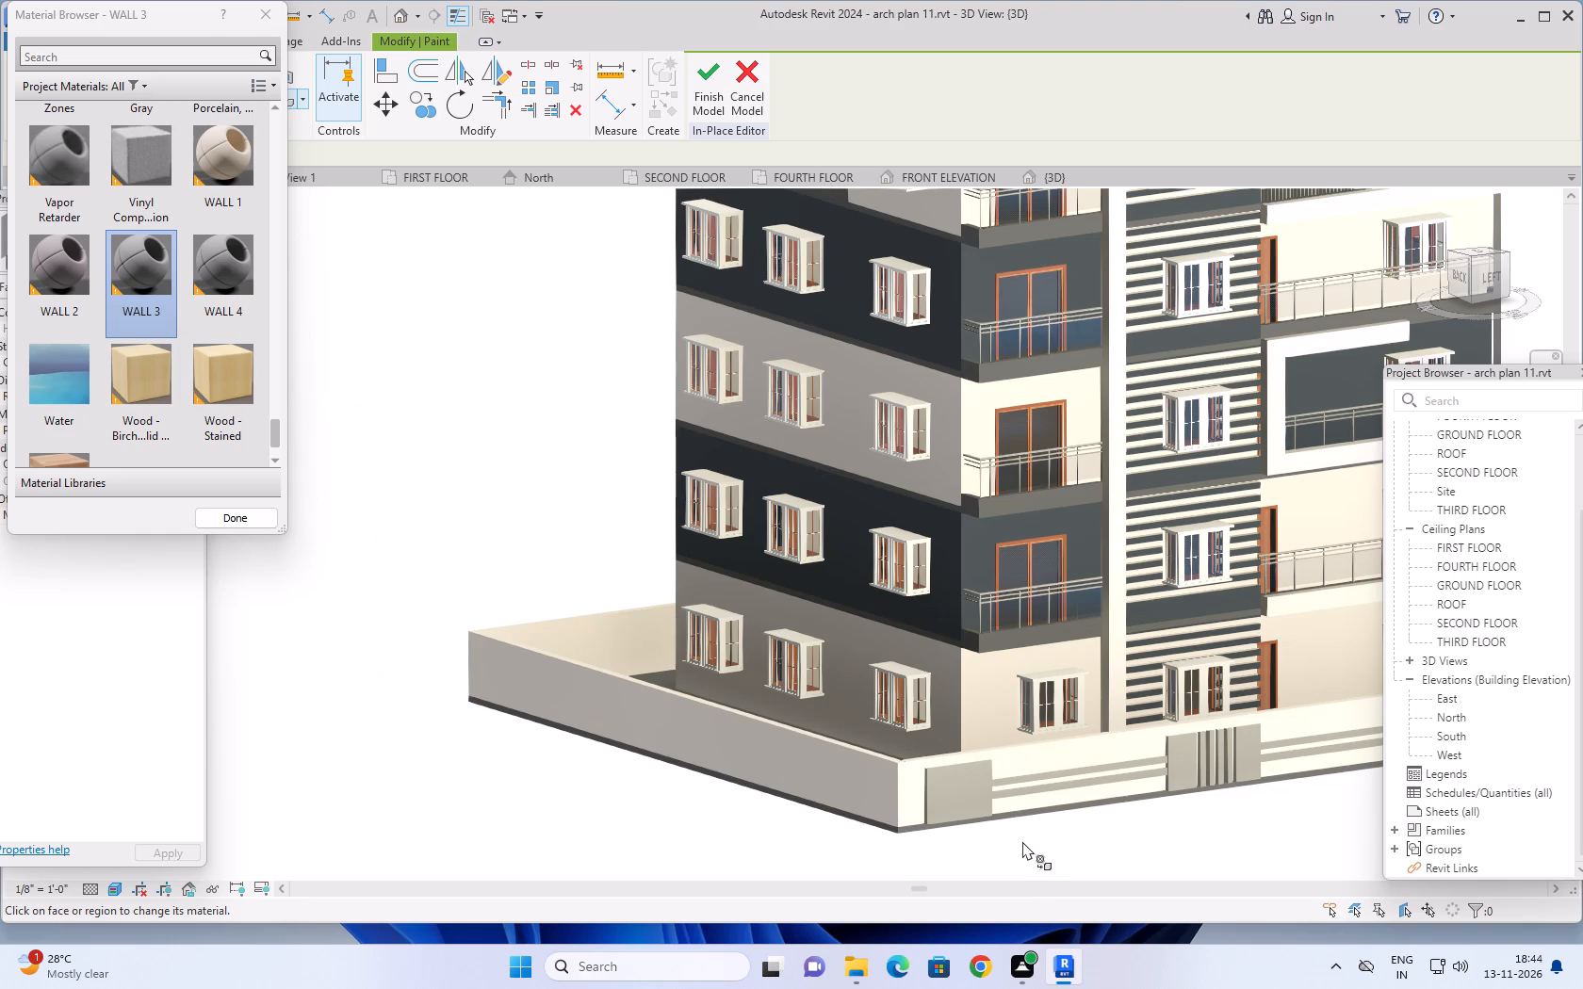
{"action": "scroll", "coordinate": [1022, 841], "scroll_direction": "down", "scroll_amount": 2}
{"action": "middle_click_drag", "start_coordinate": [1074, 853], "coordinate": [996, 833]}
{"action": "left_click", "coordinate": [709, 82]}
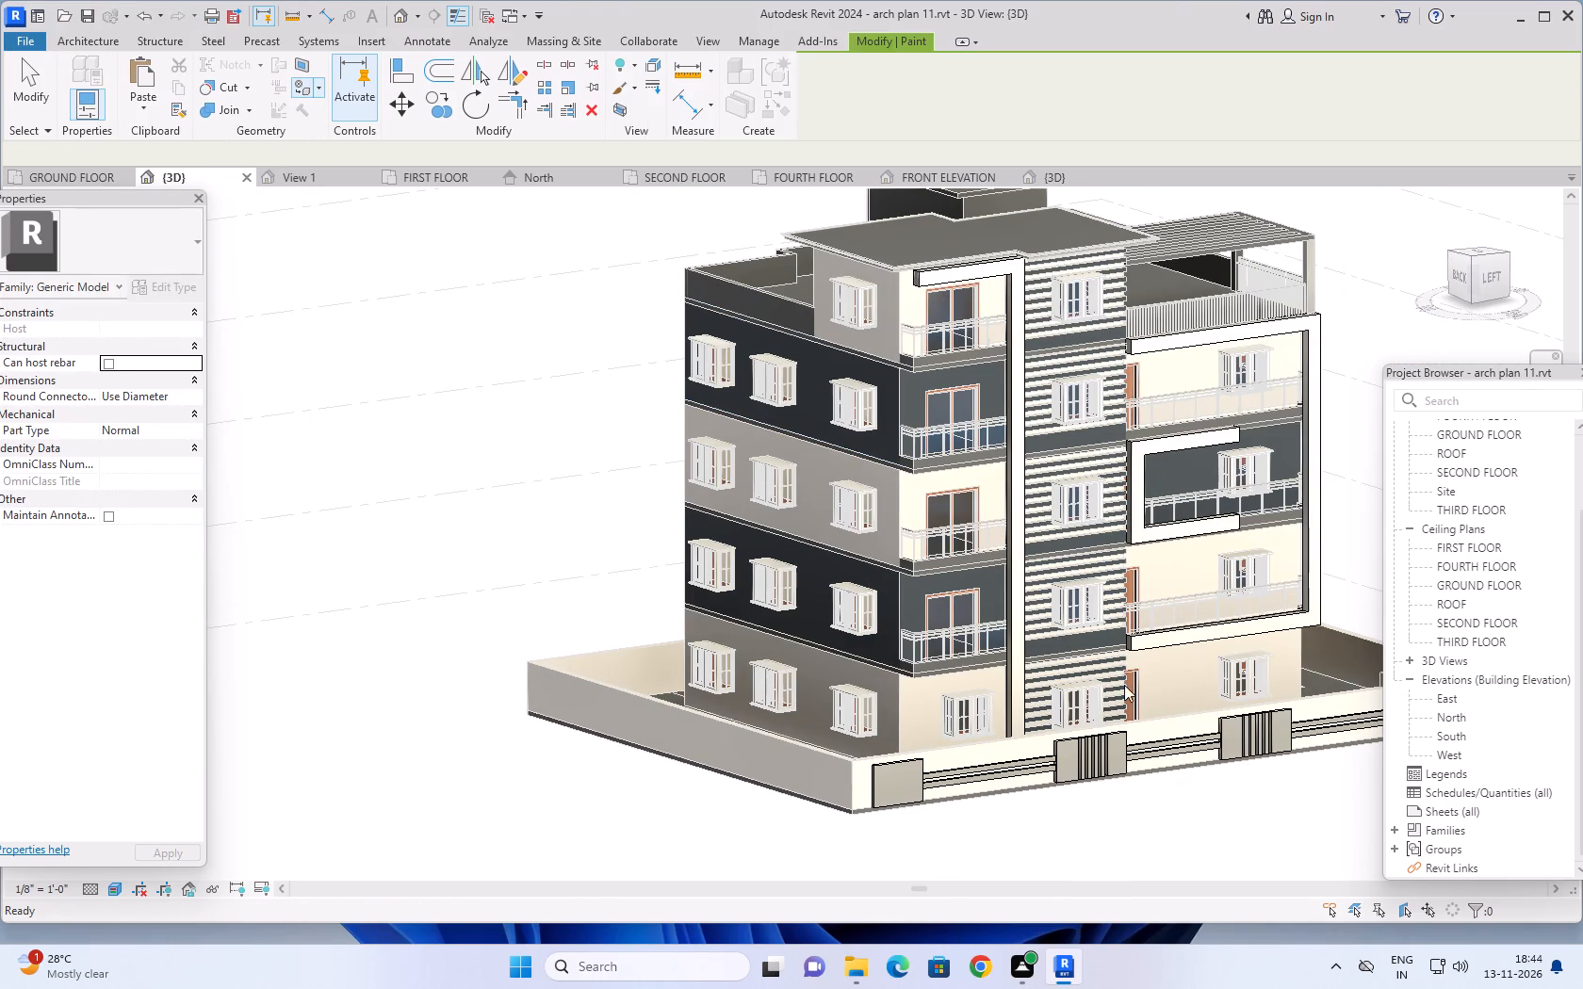
Examine the left facade's colour scheme and the repainted frames from several angles and distances.
{"action": "middle_click_drag", "start_coordinate": [1173, 833], "coordinate": [1141, 819]}
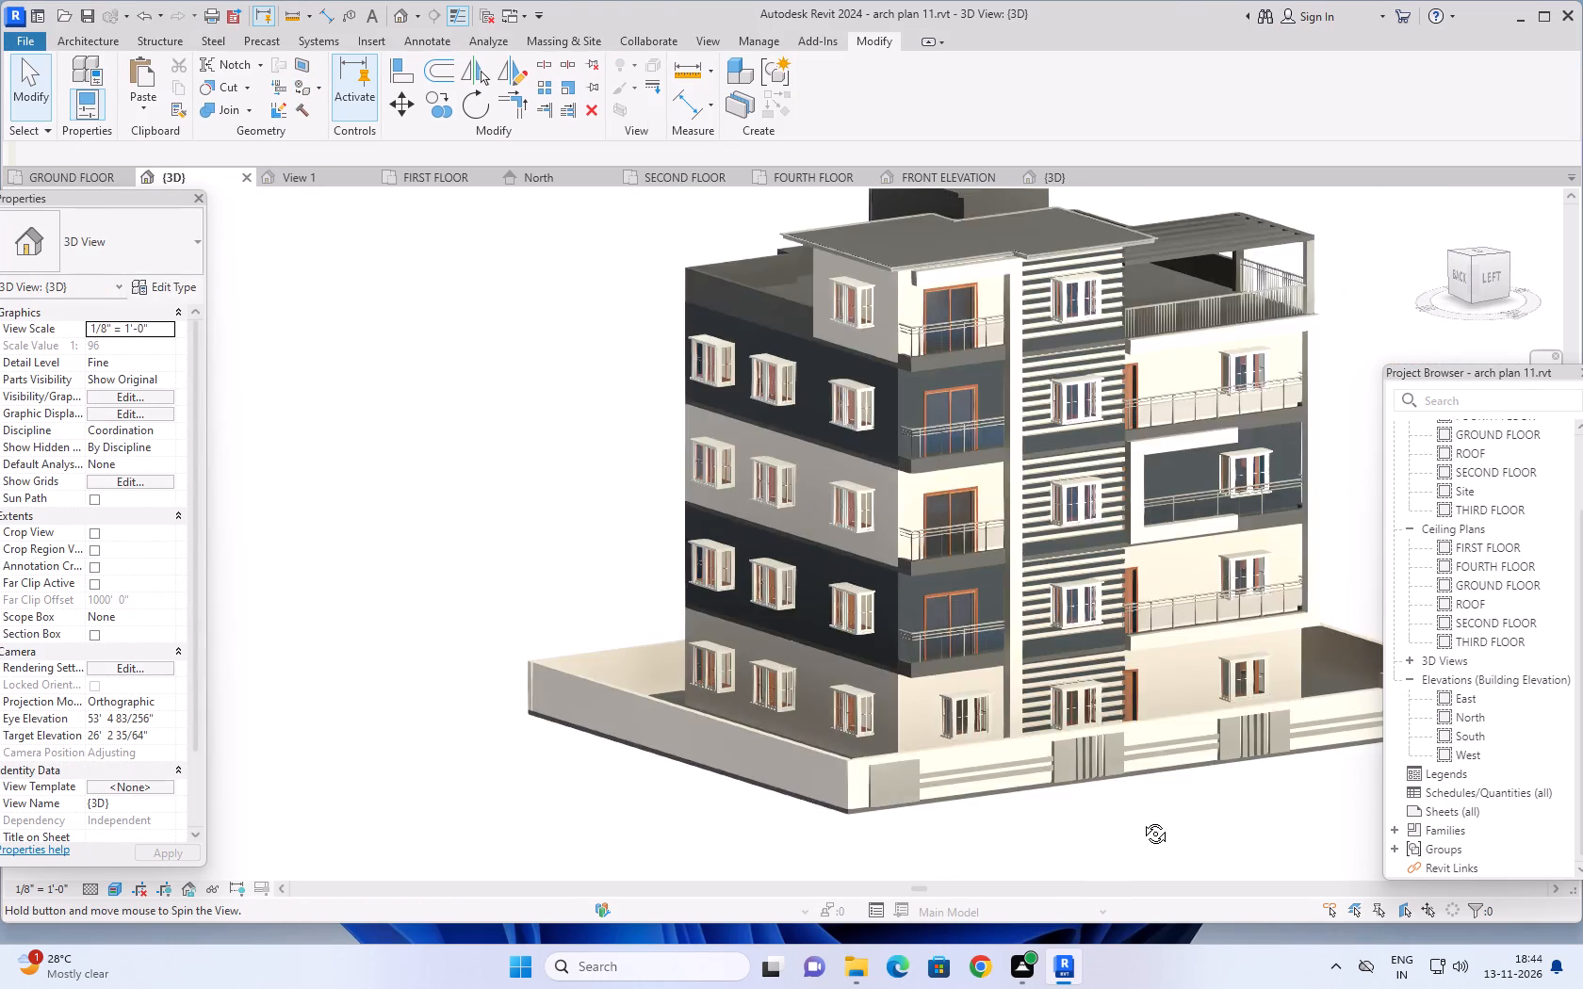
{"action": "middle_click_drag", "start_coordinate": [1141, 819], "coordinate": [1160, 777]}
{"action": "scroll", "coordinate": [1093, 791], "scroll_direction": "up", "scroll_amount": 2}
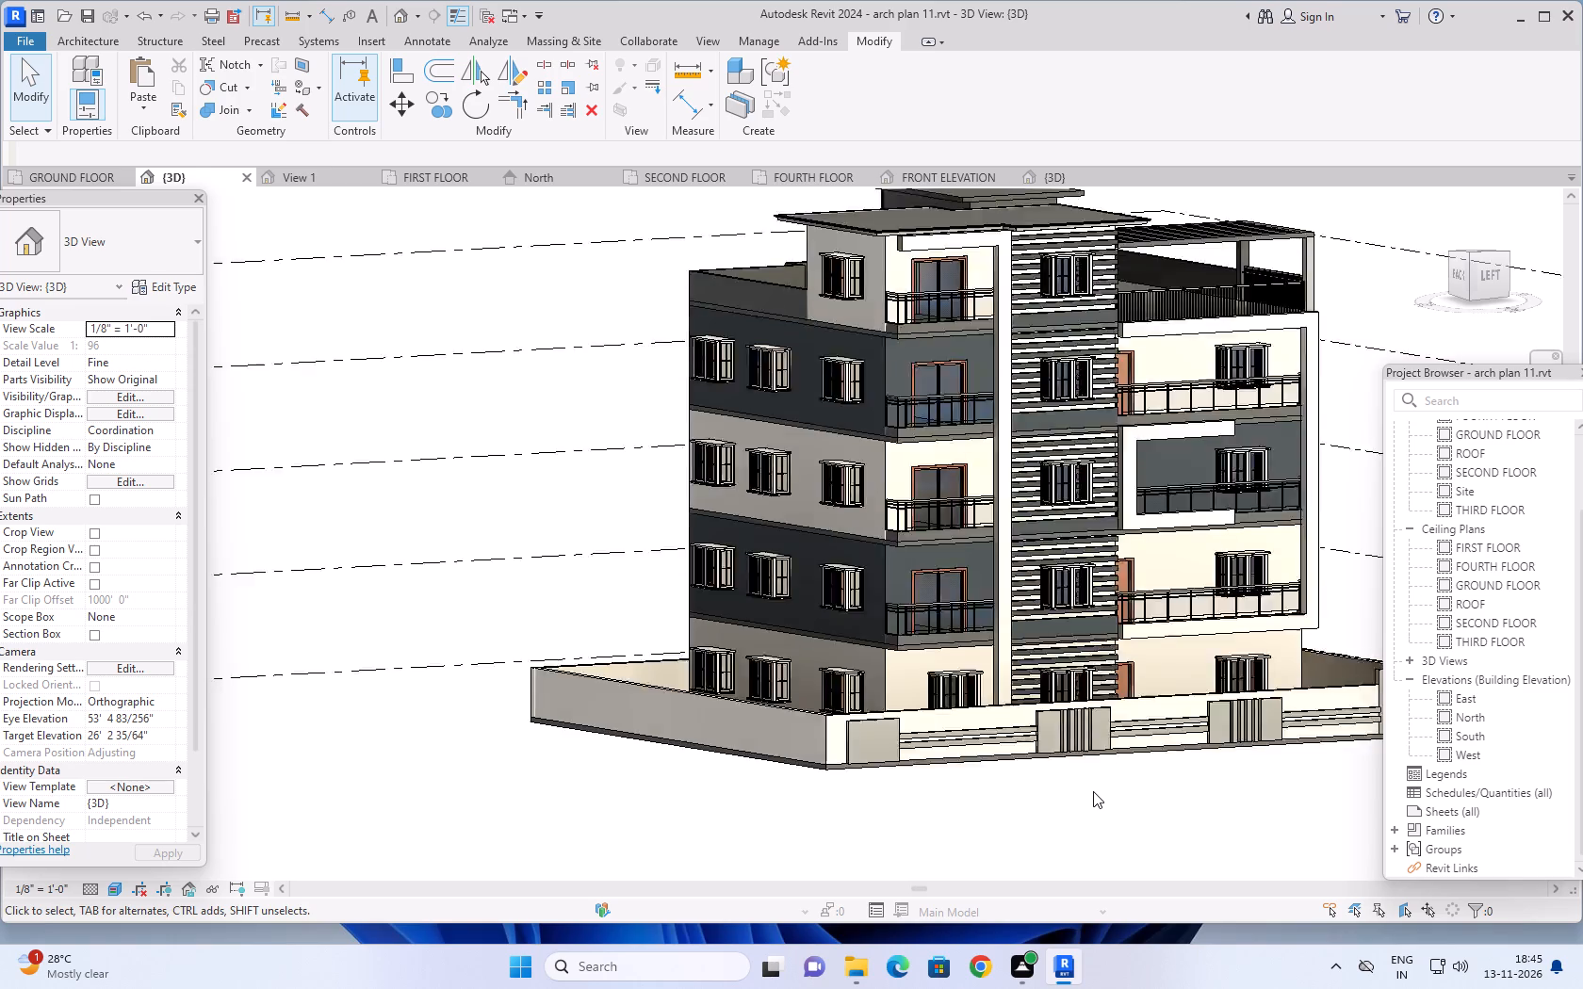
{"action": "scroll", "coordinate": [1093, 791], "scroll_direction": "up", "scroll_amount": 1}
{"action": "middle_click_drag", "start_coordinate": [1131, 785], "coordinate": [1133, 807]}
{"action": "middle_click_drag", "start_coordinate": [1172, 780], "coordinate": [1185, 830], "text": "shift"}
{"action": "scroll", "coordinate": [1195, 824], "scroll_direction": "down", "scroll_amount": 3}
{"action": "middle_click_drag", "start_coordinate": [1199, 824], "coordinate": [1157, 847]}
{"action": "middle_click_drag", "start_coordinate": [1157, 847], "coordinate": [1161, 858], "text": "shift"}
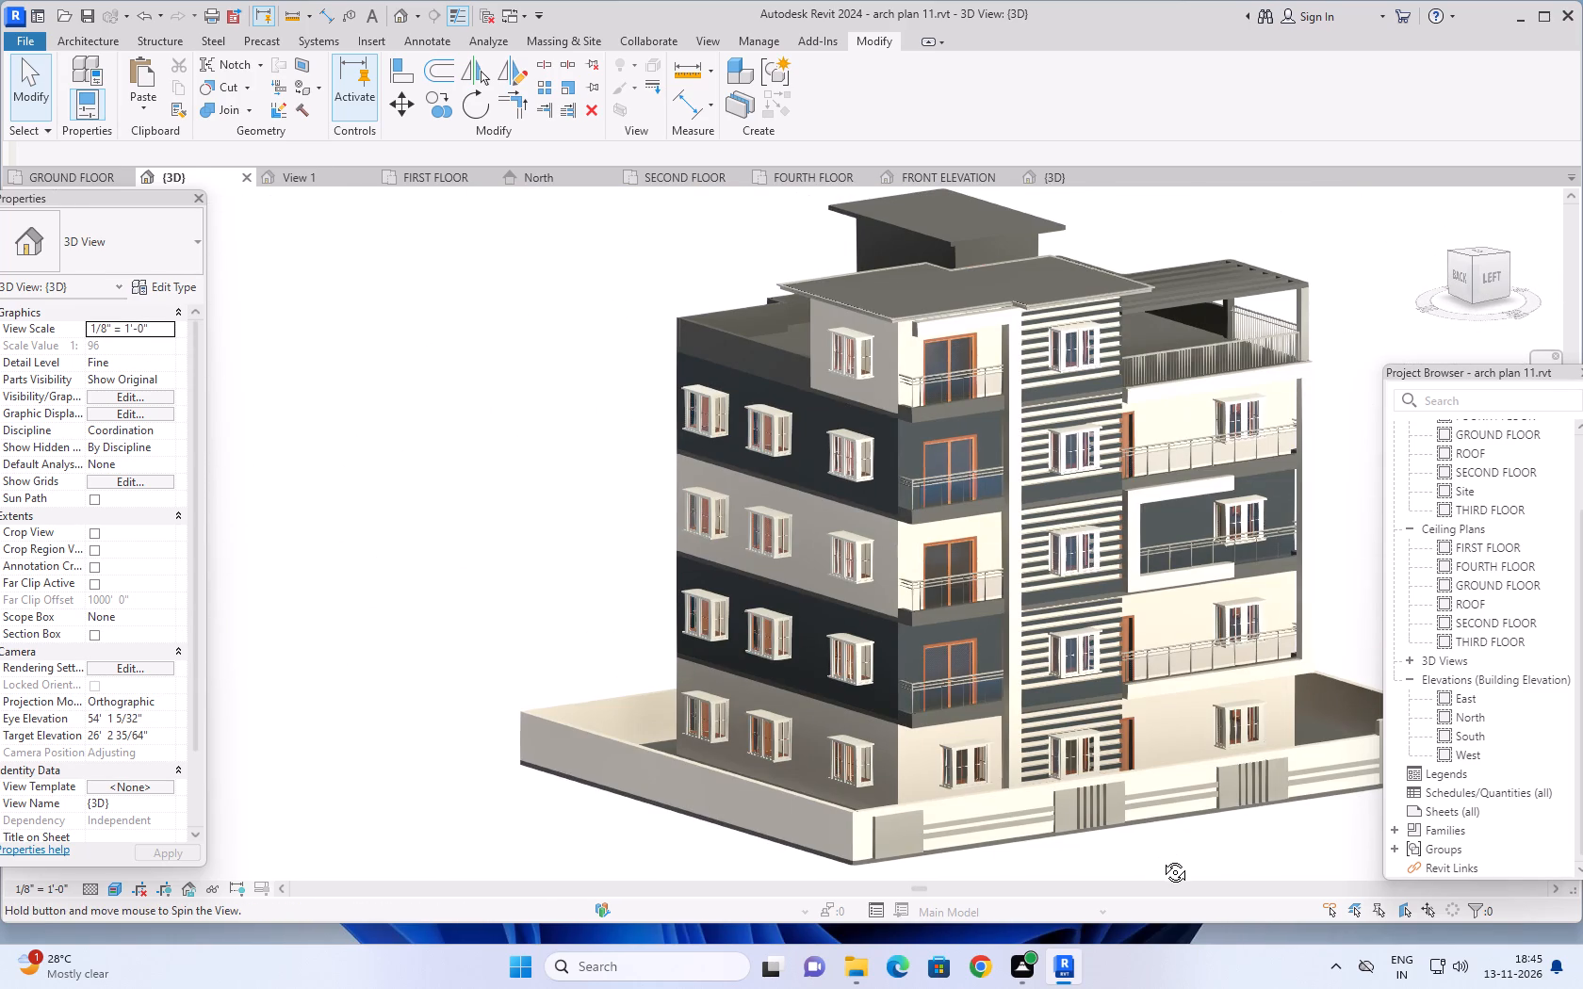
{"action": "middle_click_drag", "start_coordinate": [1161, 858], "coordinate": [1163, 861], "text": "shift"}
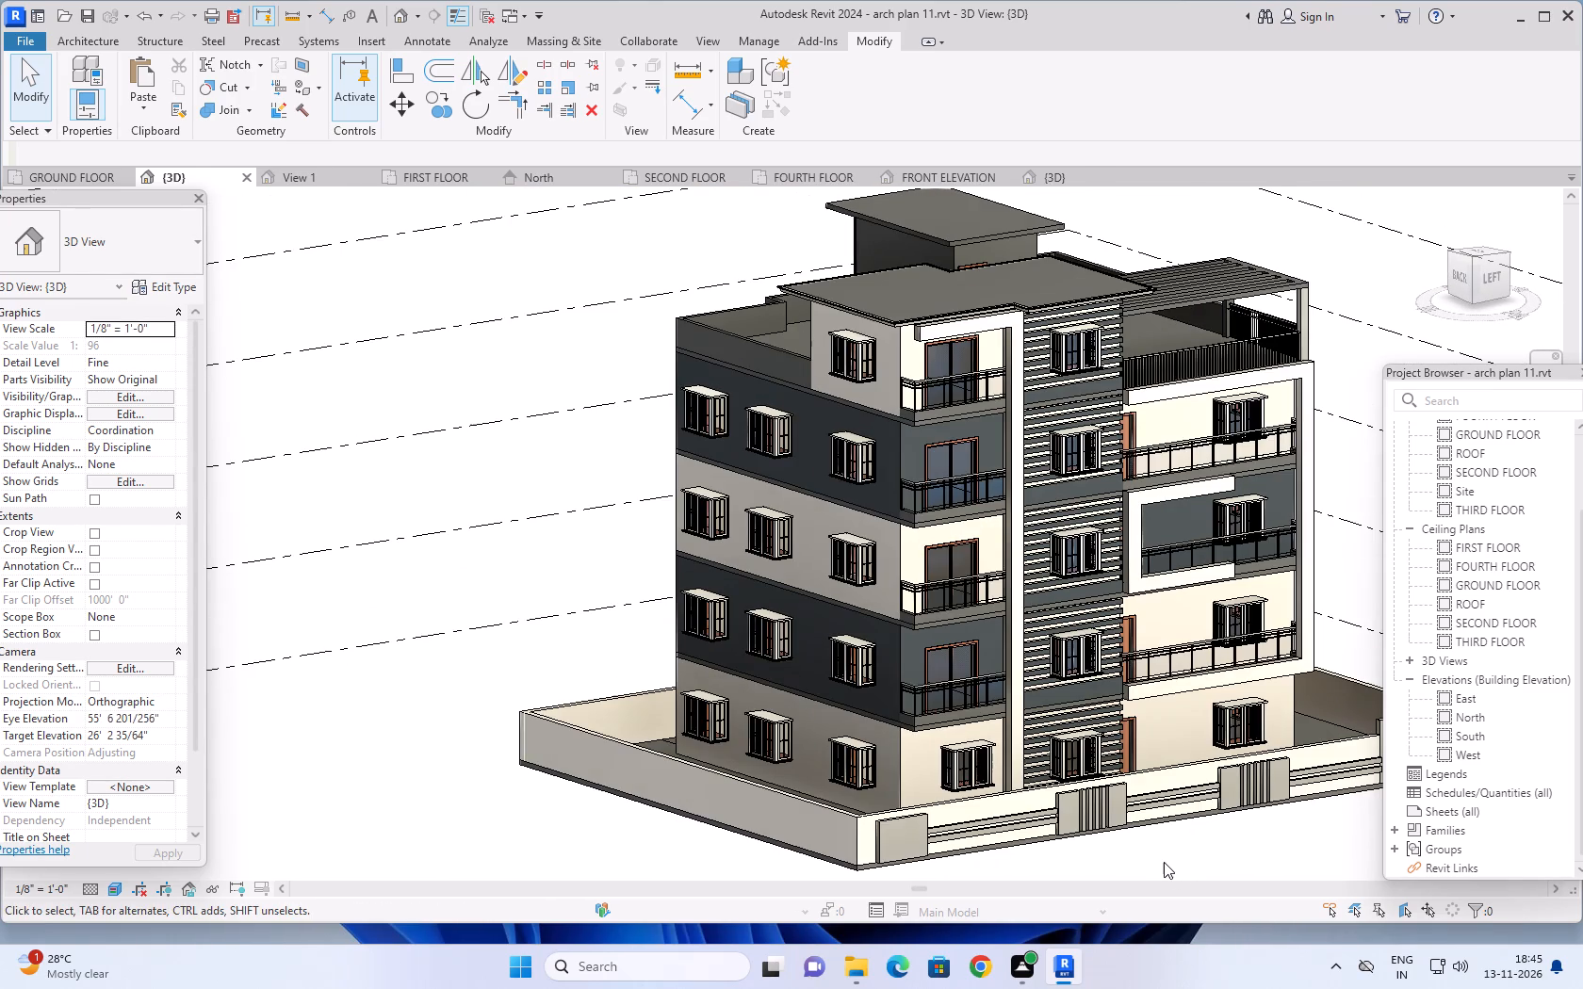
{"action": "middle_click_drag", "start_coordinate": [1171, 861], "coordinate": [1098, 819], "text": "shift"}
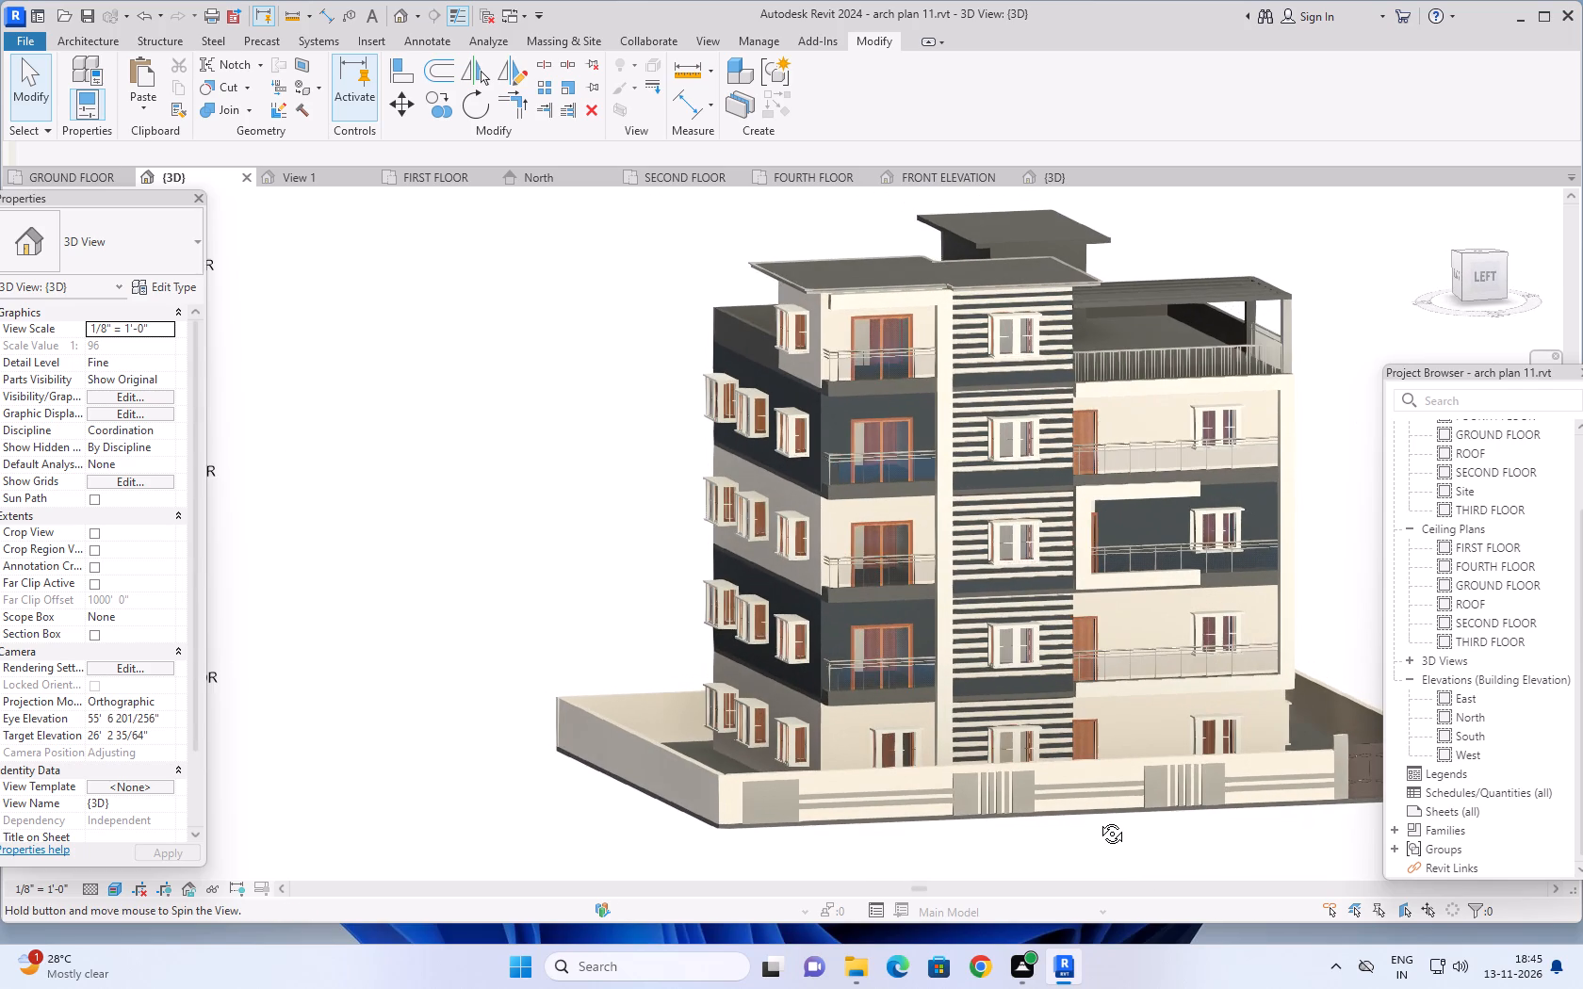
{"action": "middle_click_drag", "start_coordinate": [1098, 819], "coordinate": [1091, 825], "text": "shift"}
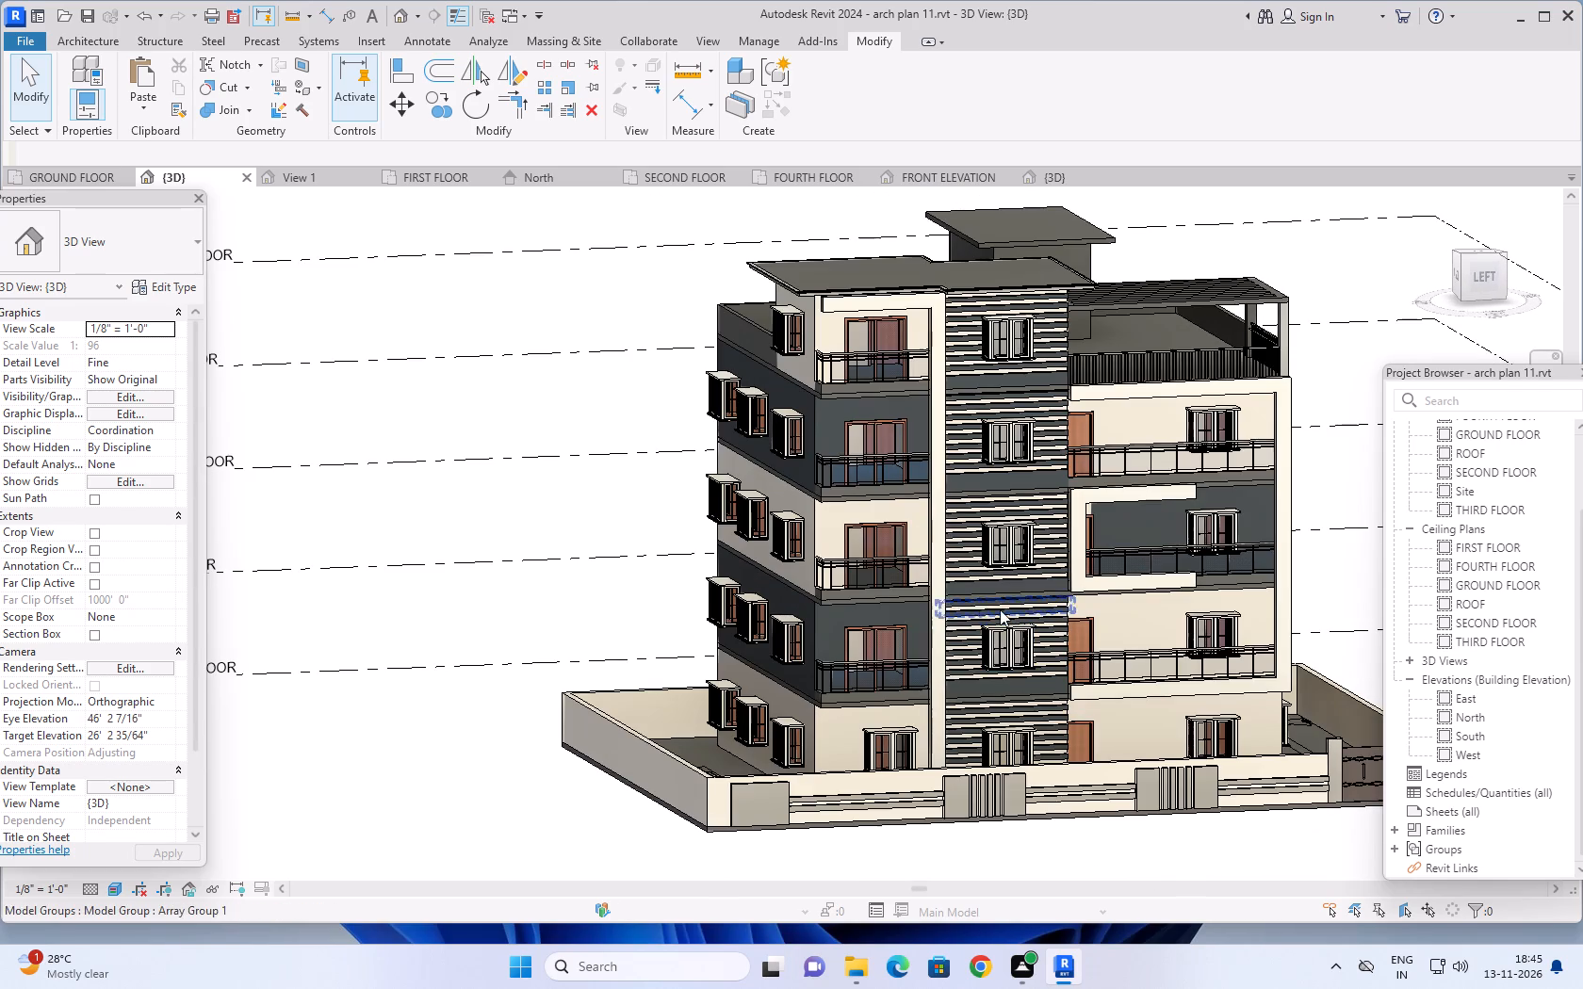
Paint the ground-floor wall below the framed balconies on the left side with the WALL 2 material.
{"action": "left_click", "coordinate": [302, 85]}
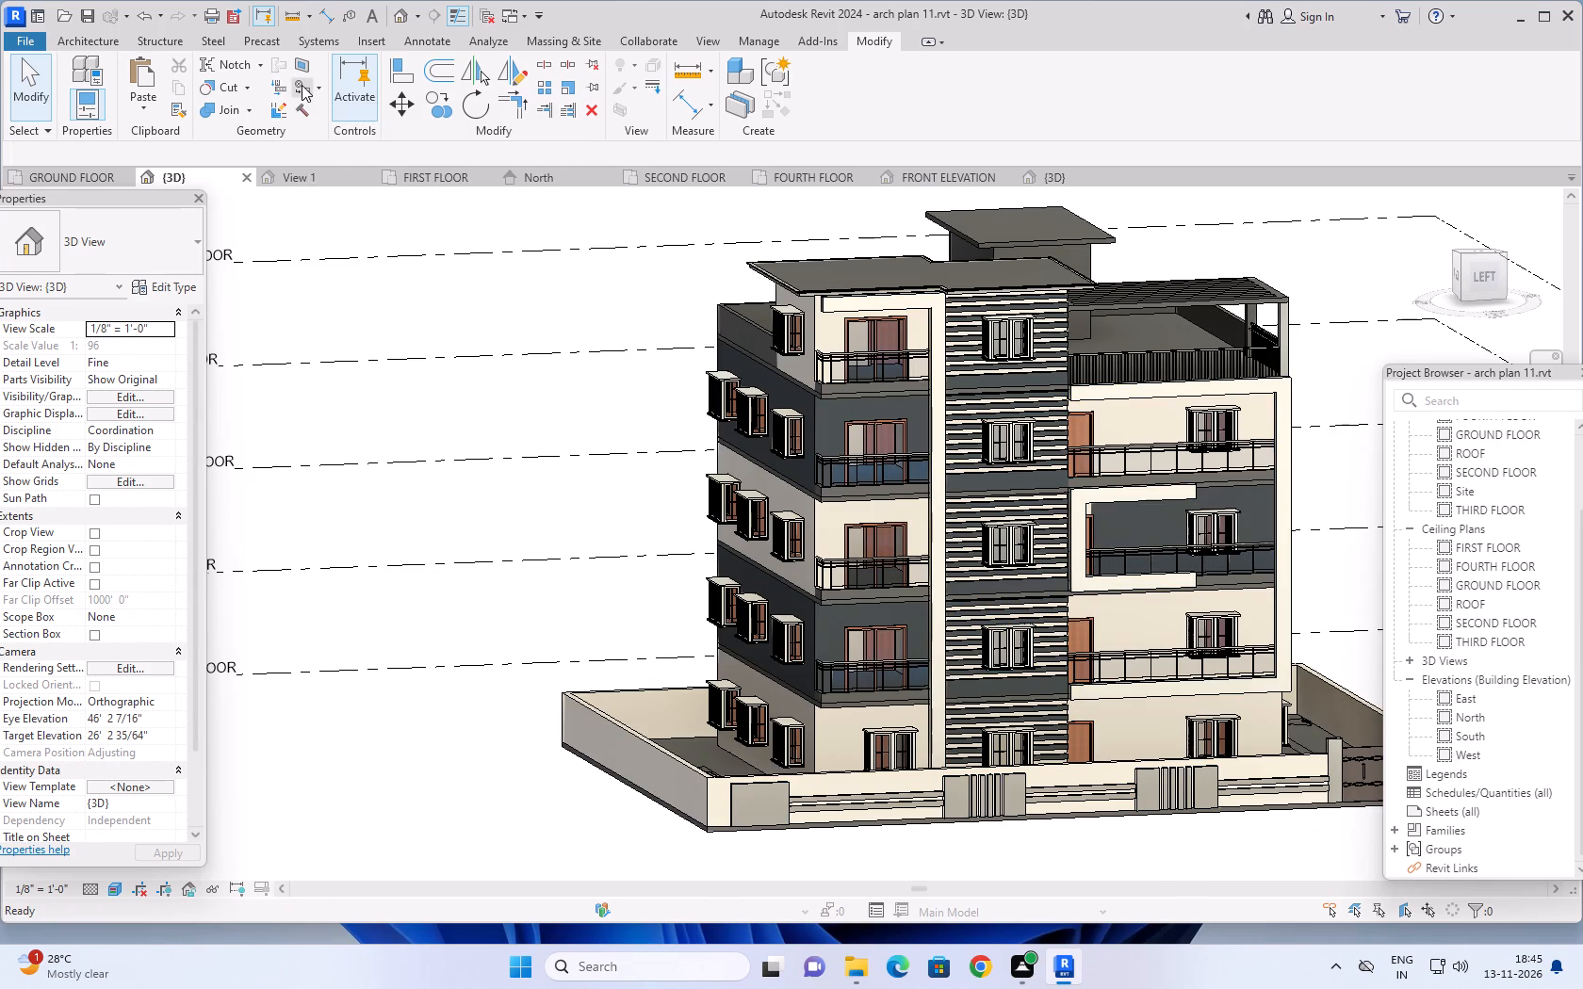
{"action": "left_click", "coordinate": [69, 268]}
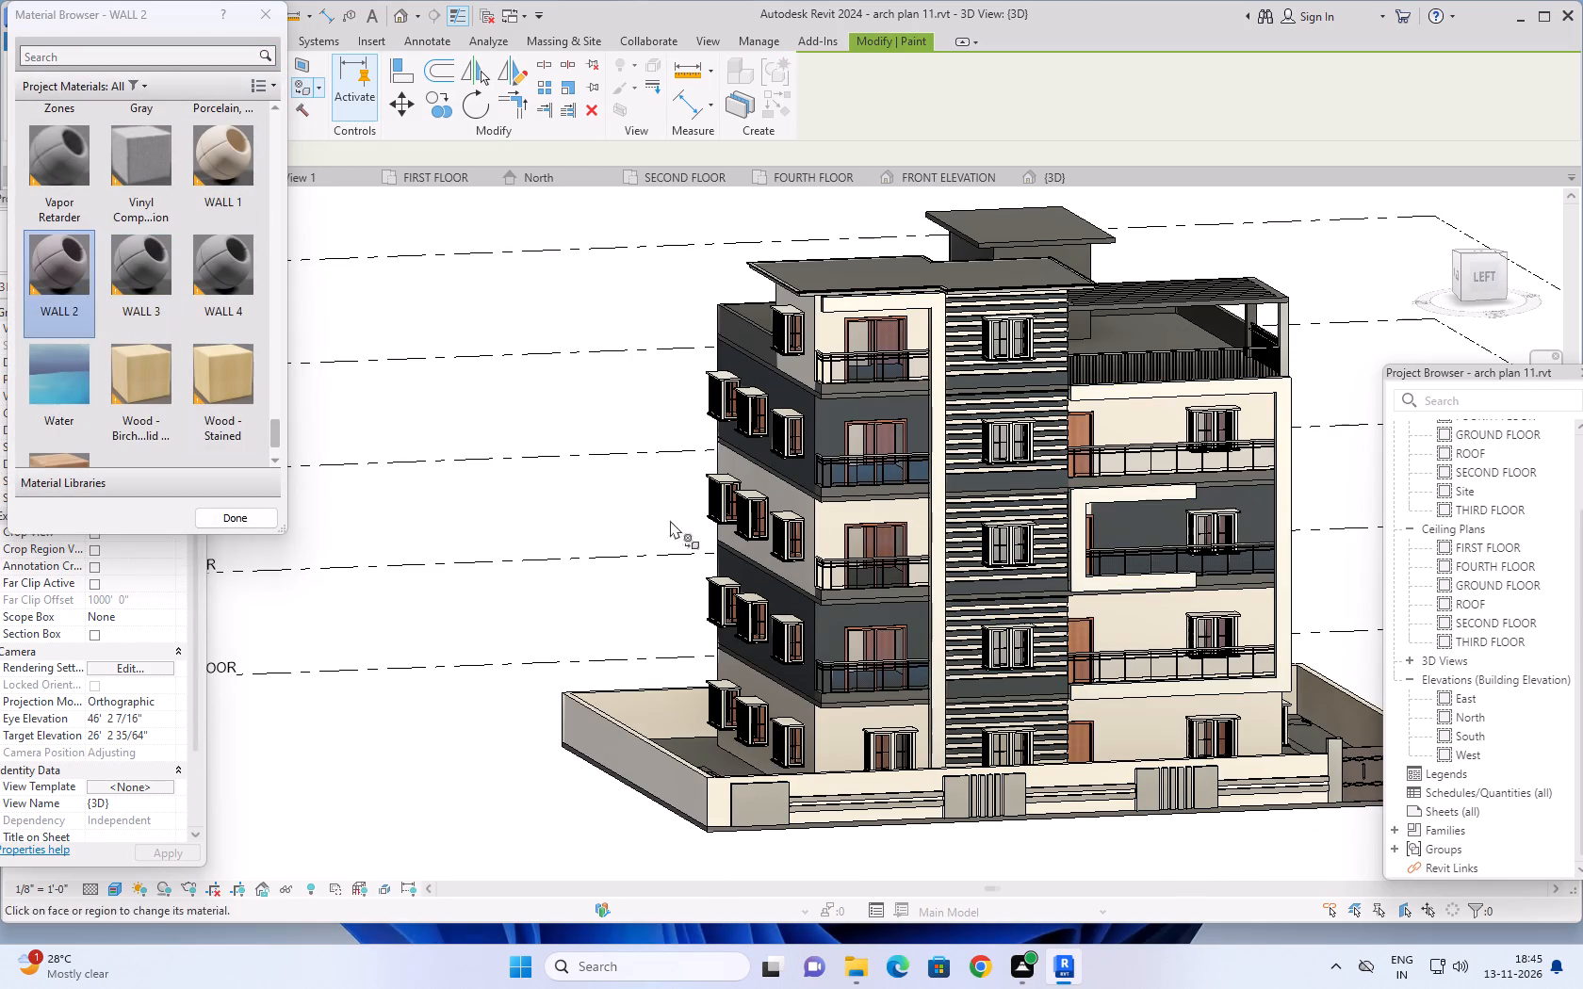
{"action": "left_click", "coordinate": [1131, 733]}
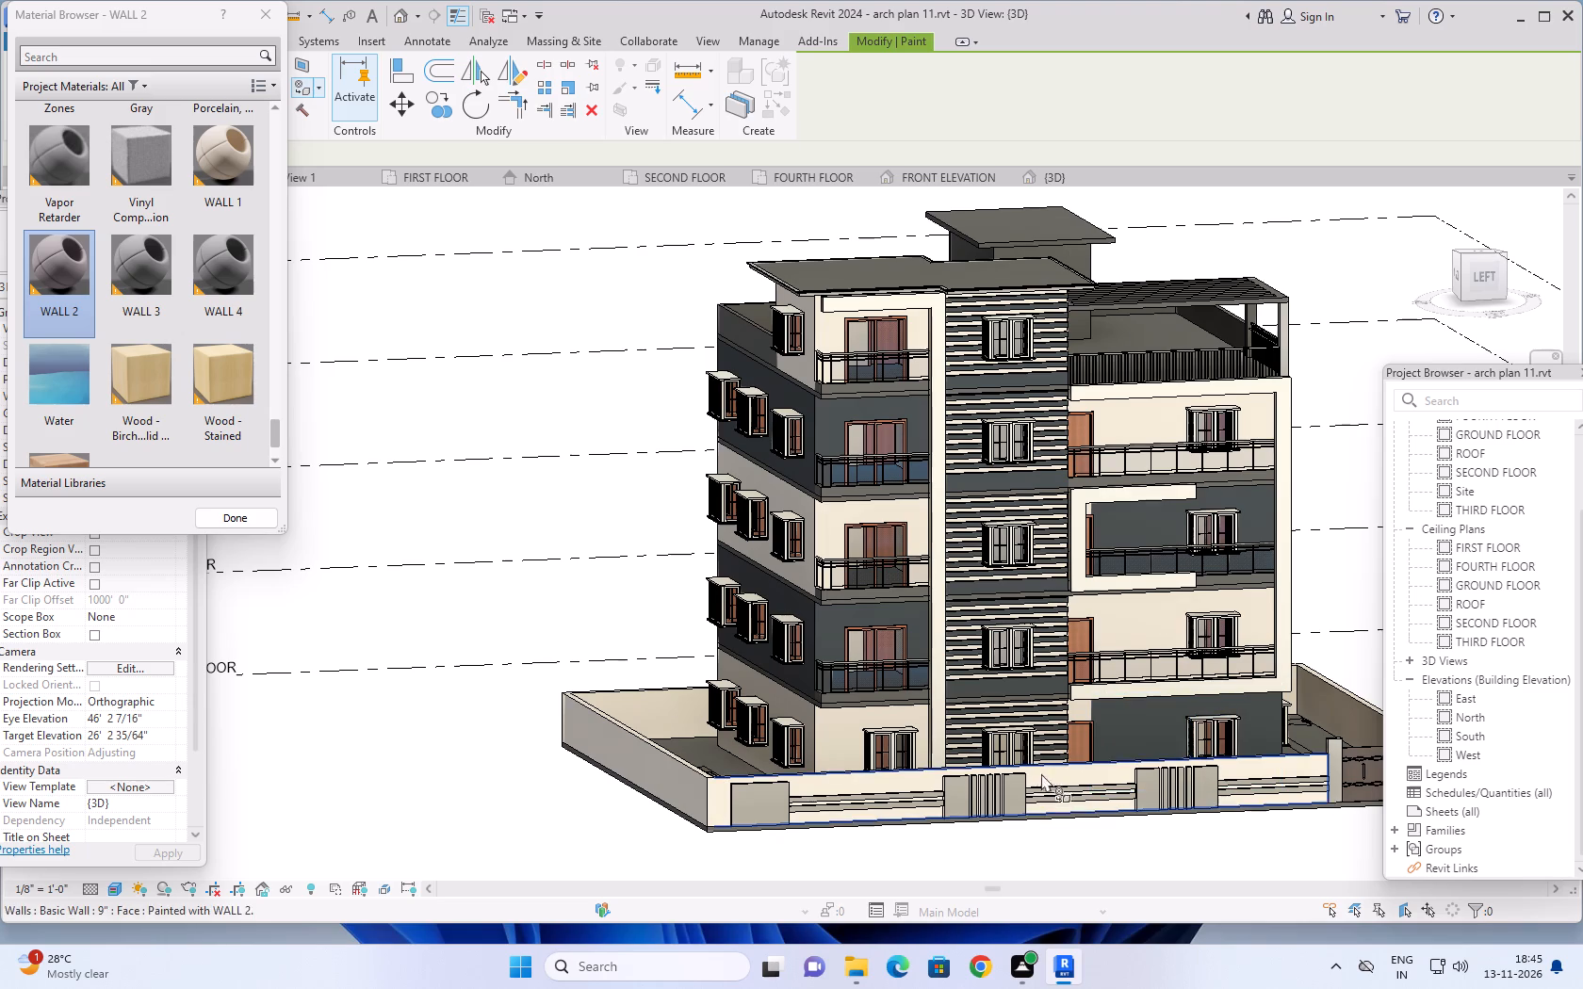
{"action": "middle_click_drag", "start_coordinate": [1077, 851], "coordinate": [947, 851], "text": "shift"}
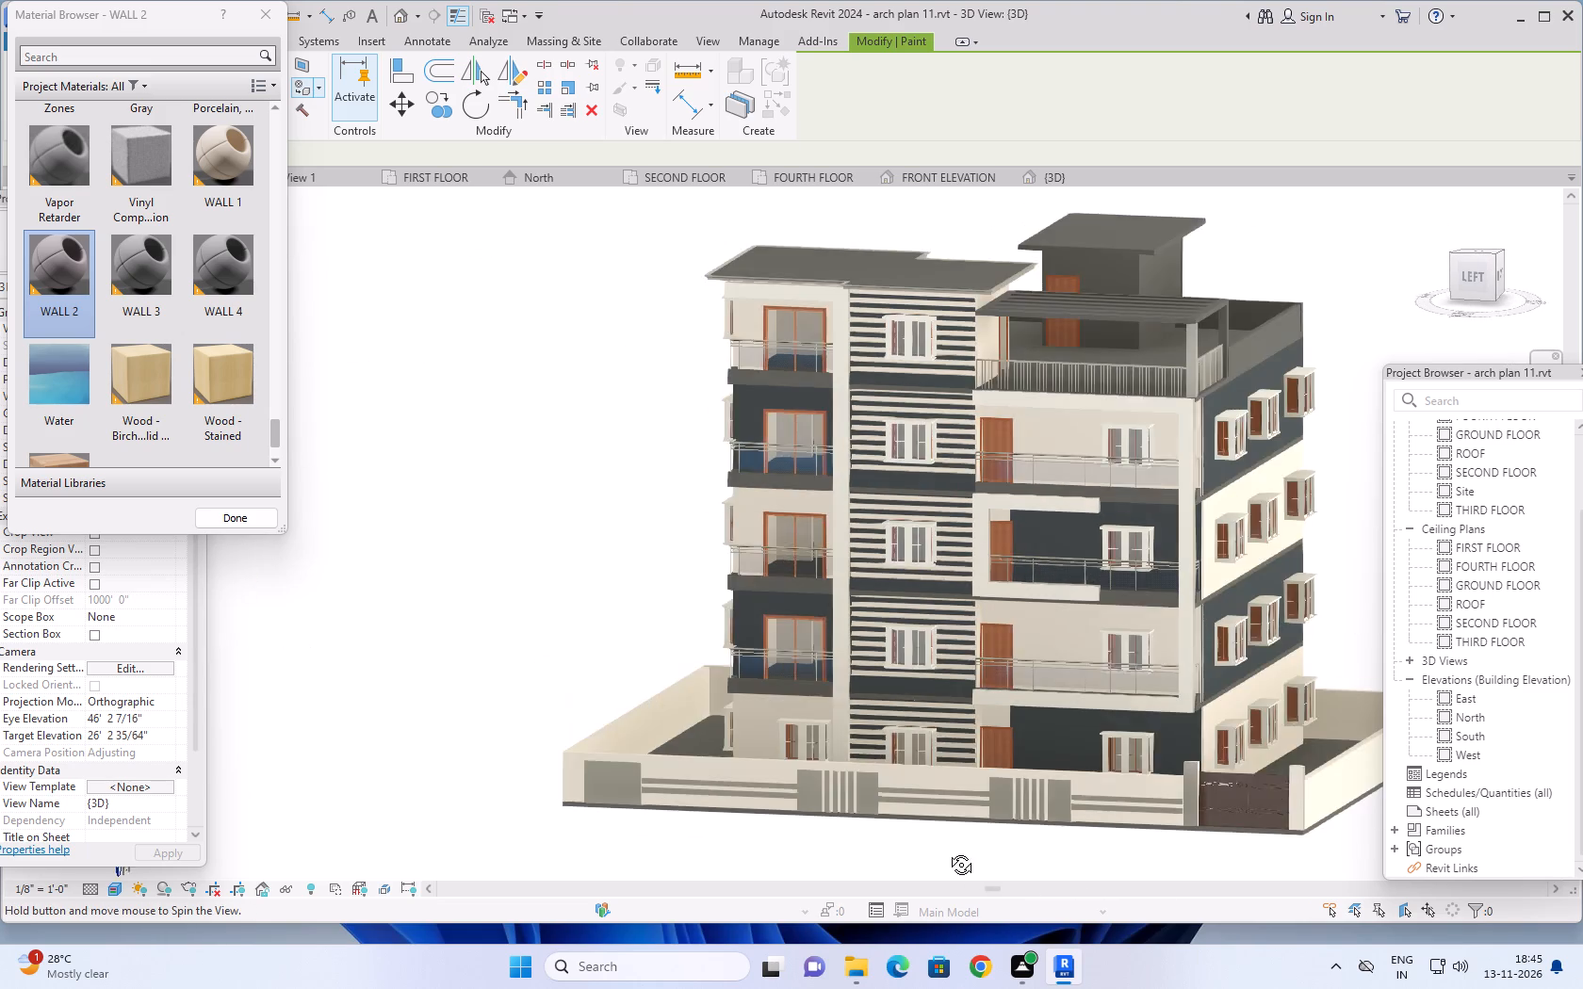
Paint the wall patches above the doors on the ground floor and inside the C-shaped balcony frame with WALL 2.
{"action": "middle_click_drag", "start_coordinate": [947, 851], "coordinate": [945, 850], "text": "shift"}
{"action": "scroll", "coordinate": [983, 711], "scroll_direction": "up", "scroll_amount": 6}
{"action": "left_click", "coordinate": [971, 711]}
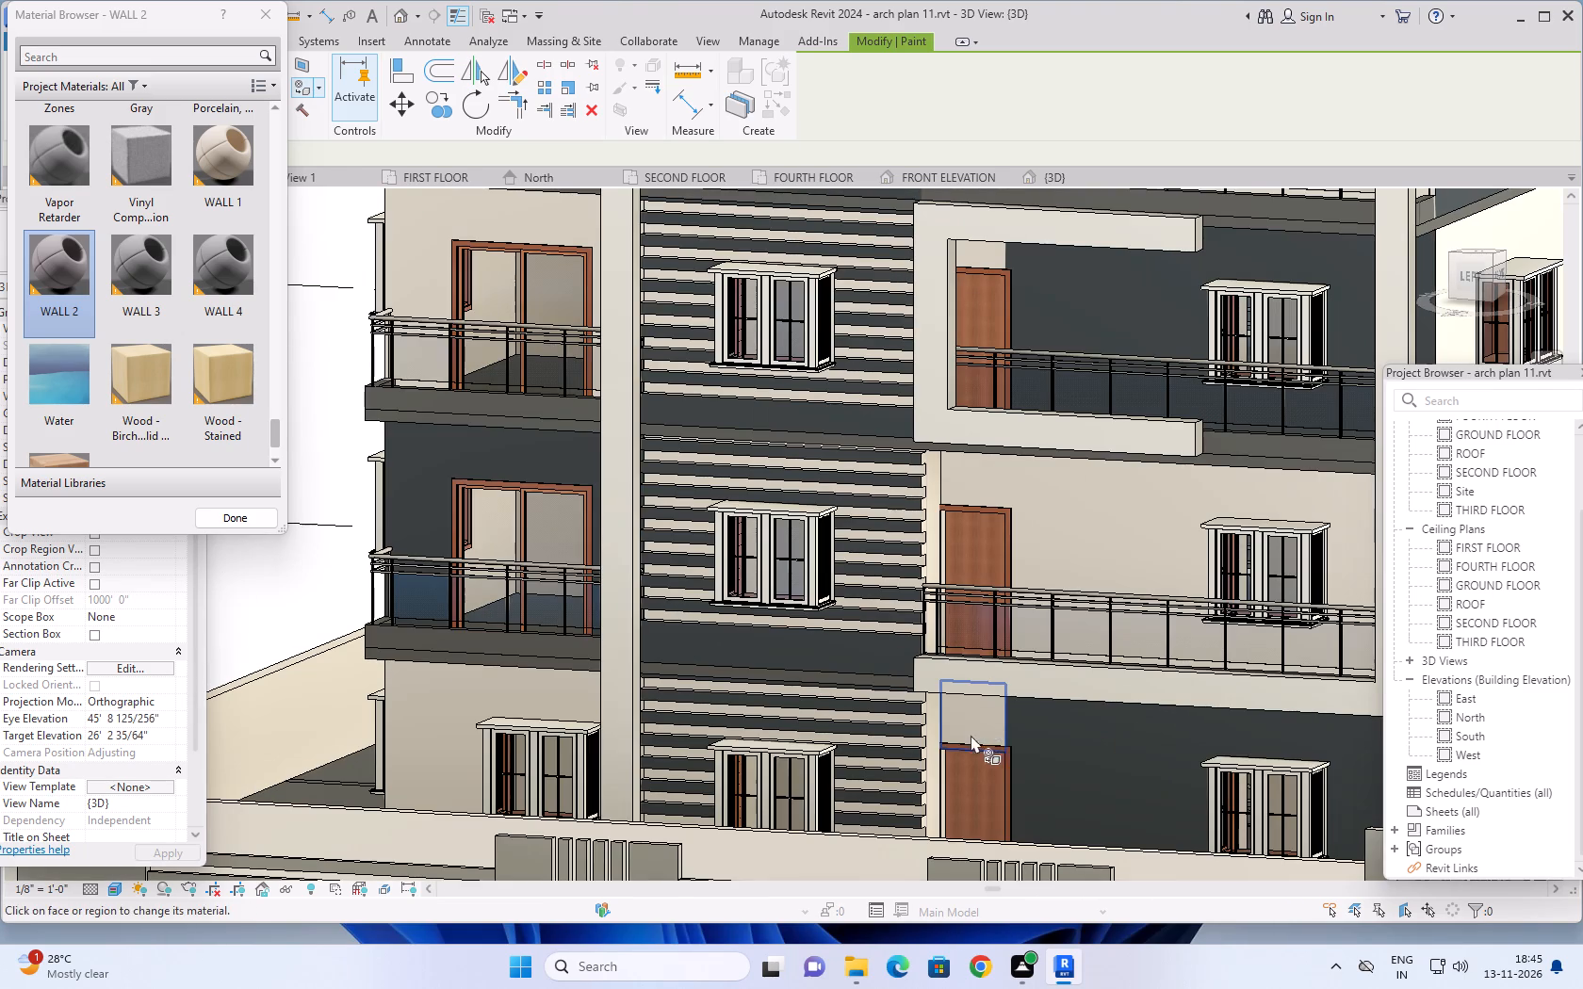
{"action": "left_click", "coordinate": [971, 251]}
{"action": "scroll", "coordinate": [785, 597], "scroll_direction": "down", "scroll_amount": 5}
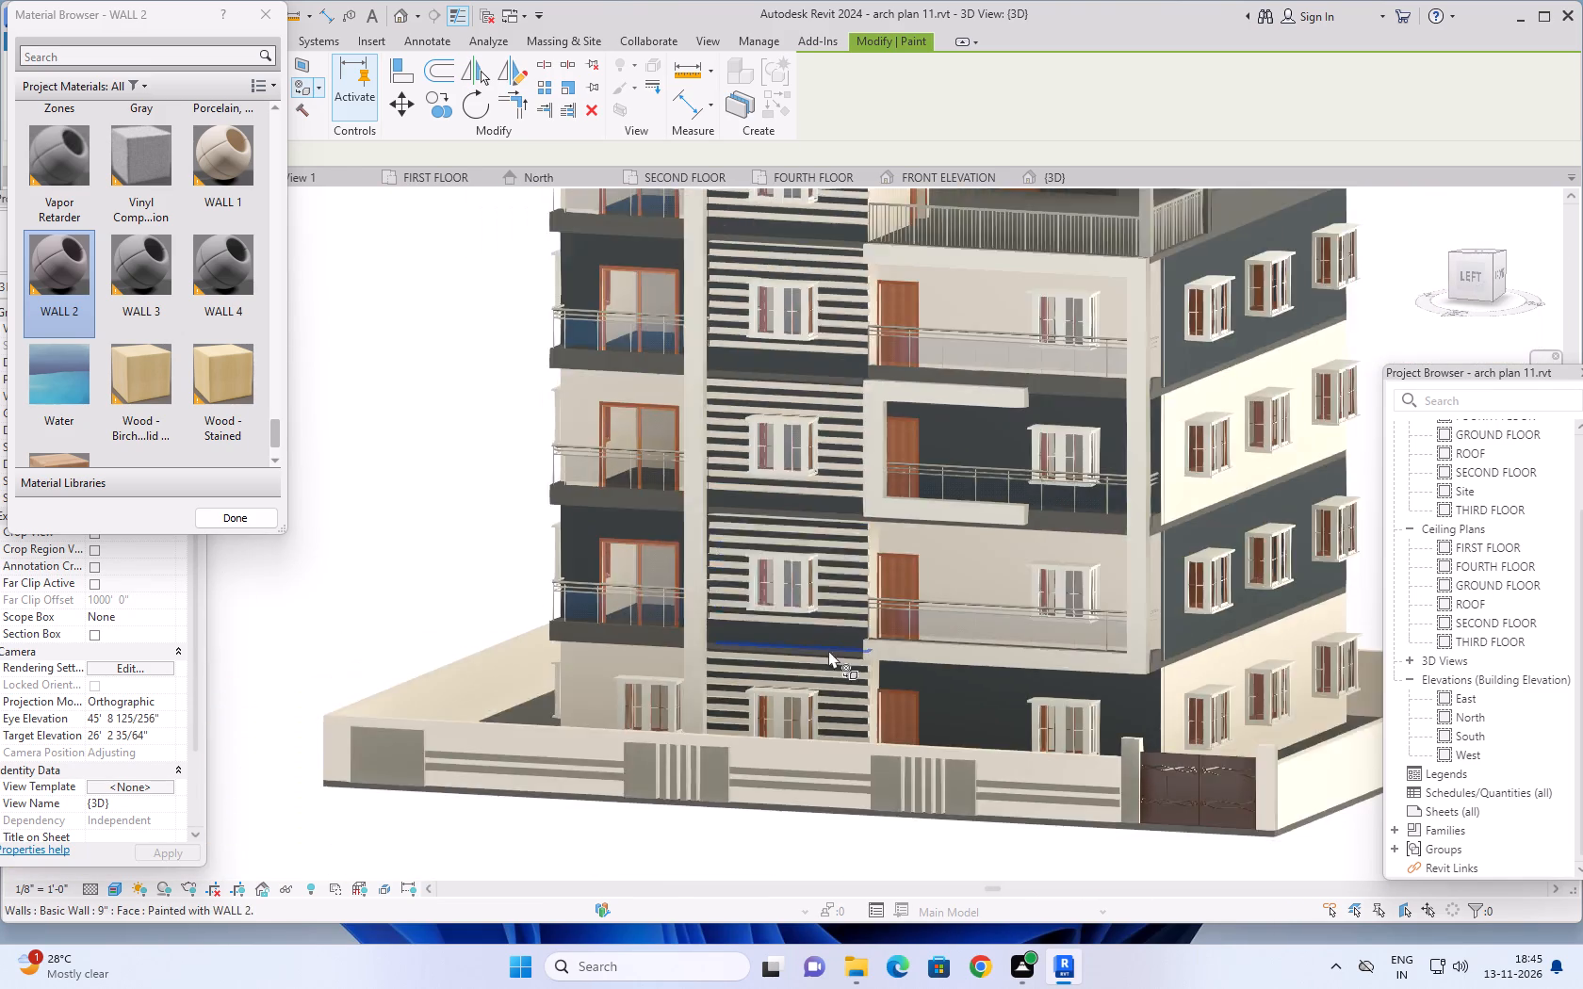
{"action": "scroll", "coordinate": [828, 650], "scroll_direction": "down", "scroll_amount": 2}
{"action": "middle_click_drag", "start_coordinate": [923, 643], "coordinate": [1123, 662]}
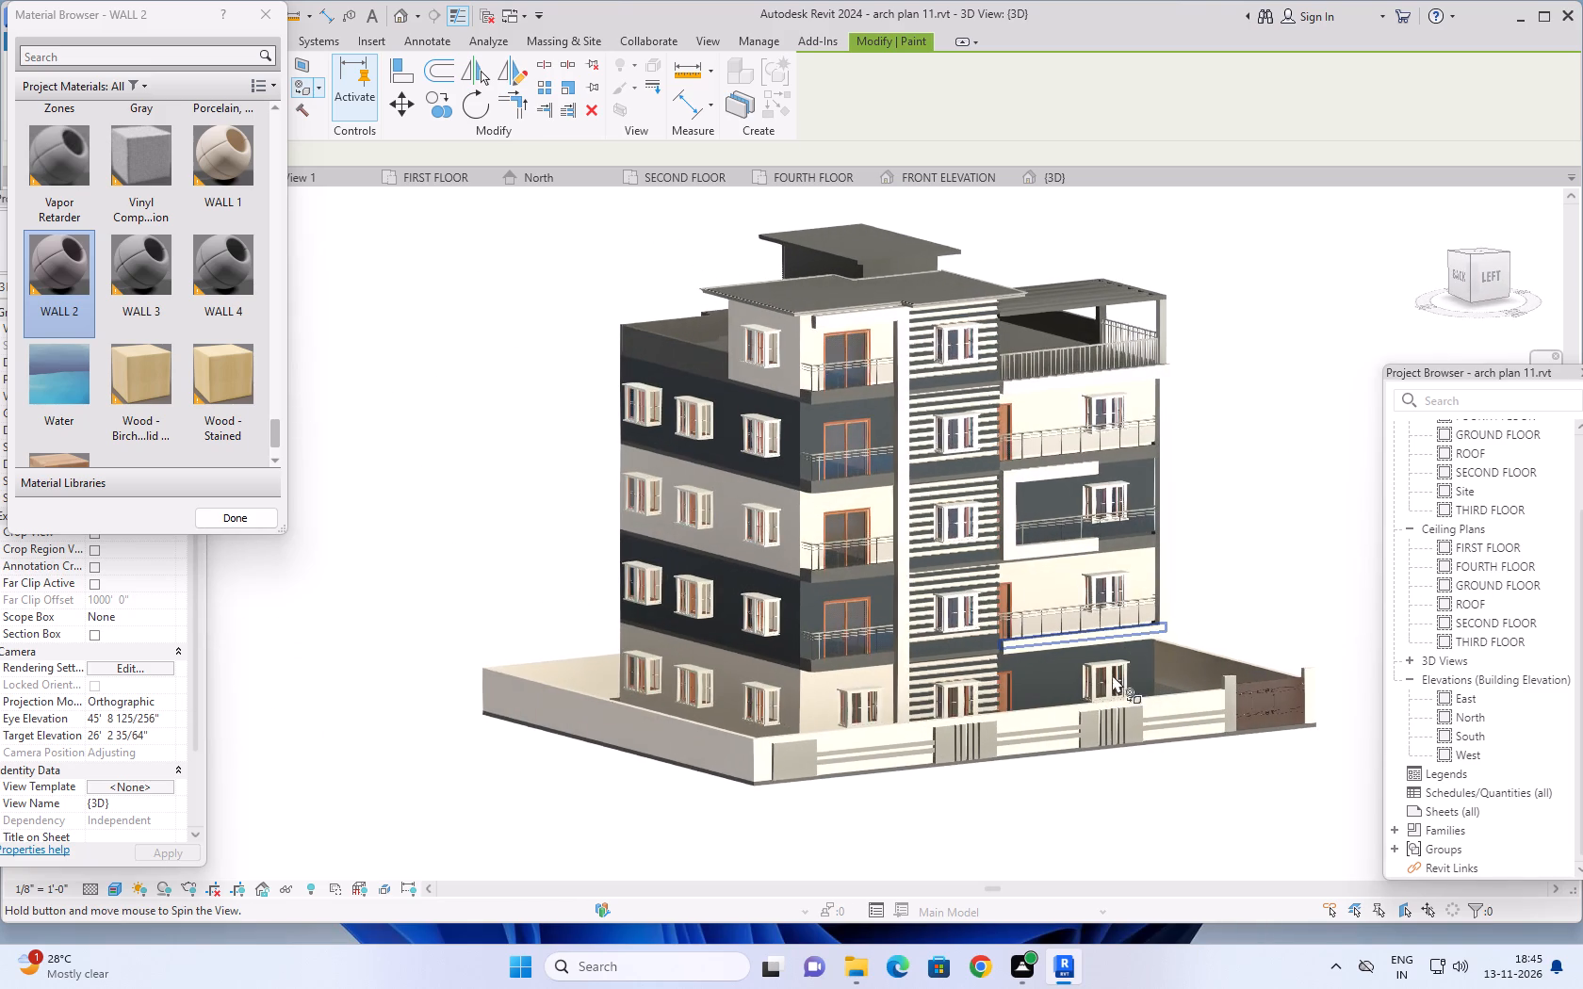
{"action": "scroll", "coordinate": [1019, 780], "scroll_direction": "down", "scroll_amount": 1}
{"action": "middle_click_drag", "start_coordinate": [1021, 815], "coordinate": [1116, 838]}
{"action": "middle_click", "coordinate": [1124, 837], "text": "shift"}
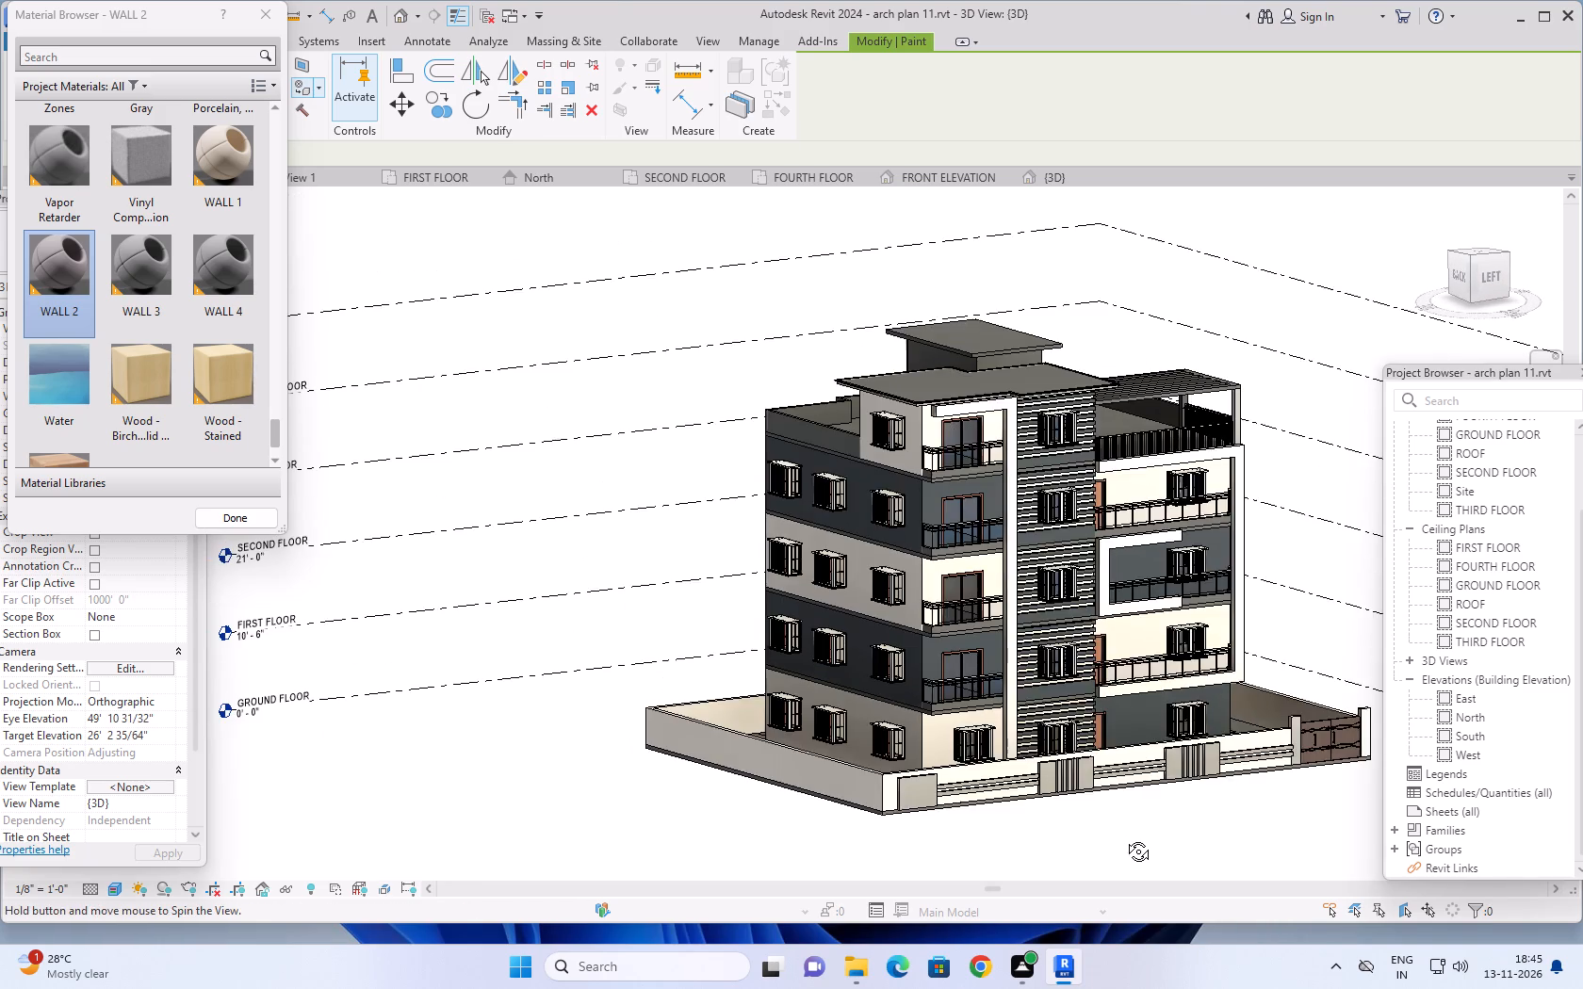
{"action": "scroll", "coordinate": [1030, 786], "scroll_direction": "up", "scroll_amount": 3}
{"action": "key", "text": "Escape"}
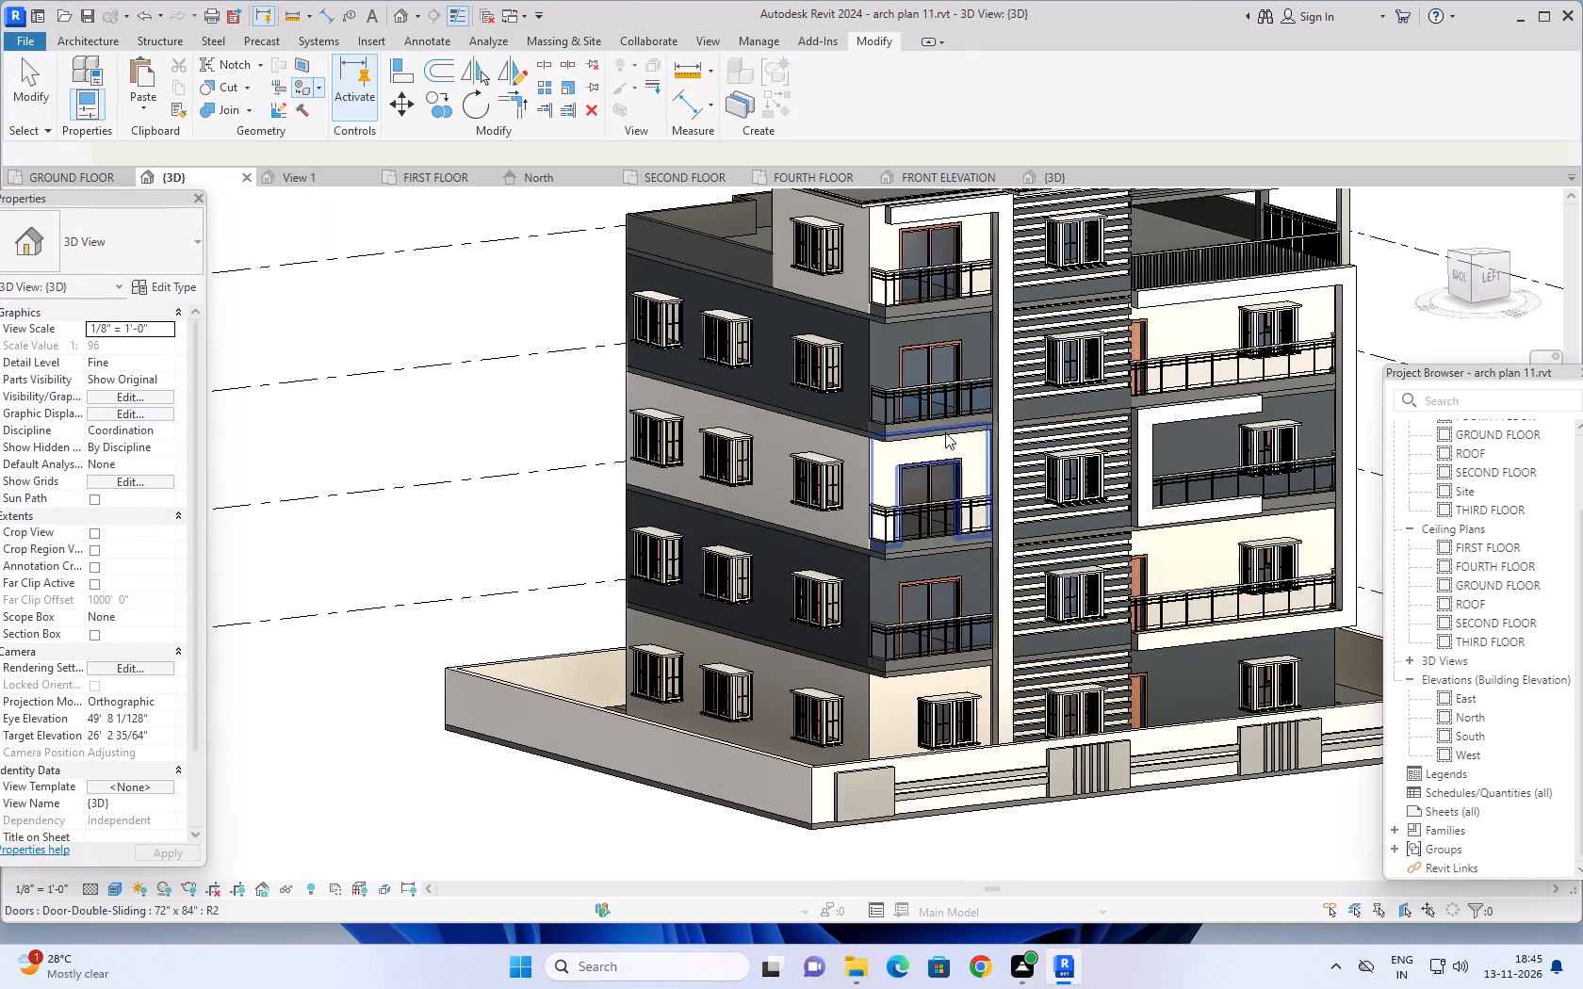
{"action": "key", "text": "Escape"}
Open the left facade's in-place generic model for editing and paint the balcony frames with the Wood Planks material.
{"action": "left_click", "coordinate": [1002, 468]}
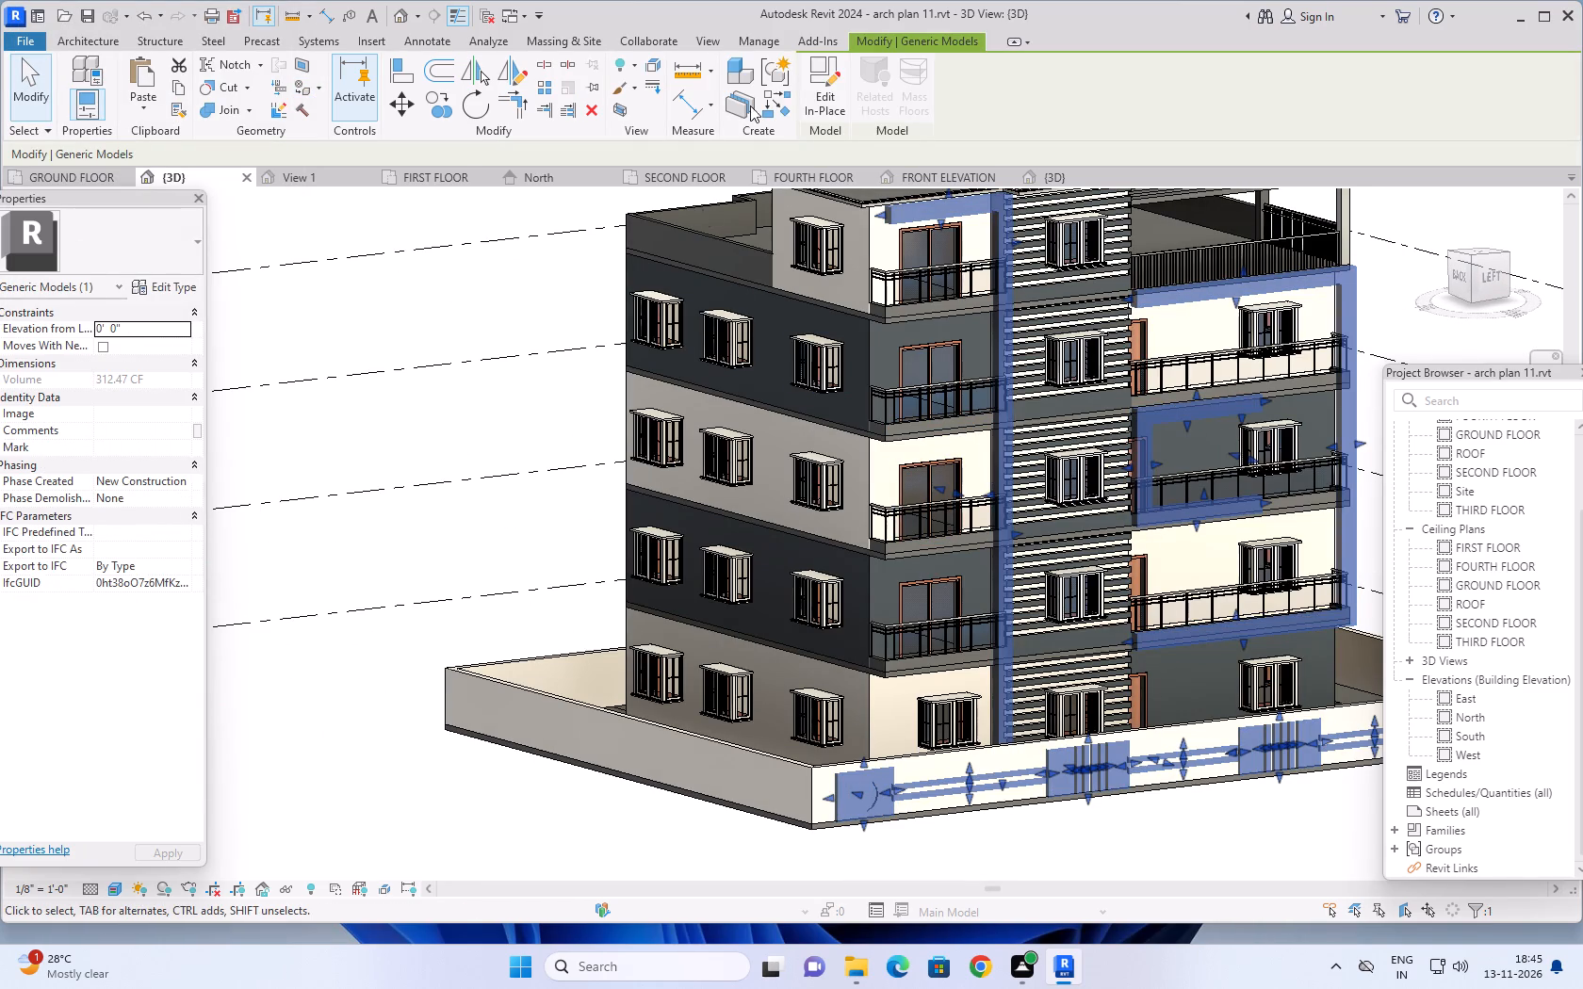
{"action": "left_click", "coordinate": [824, 74]}
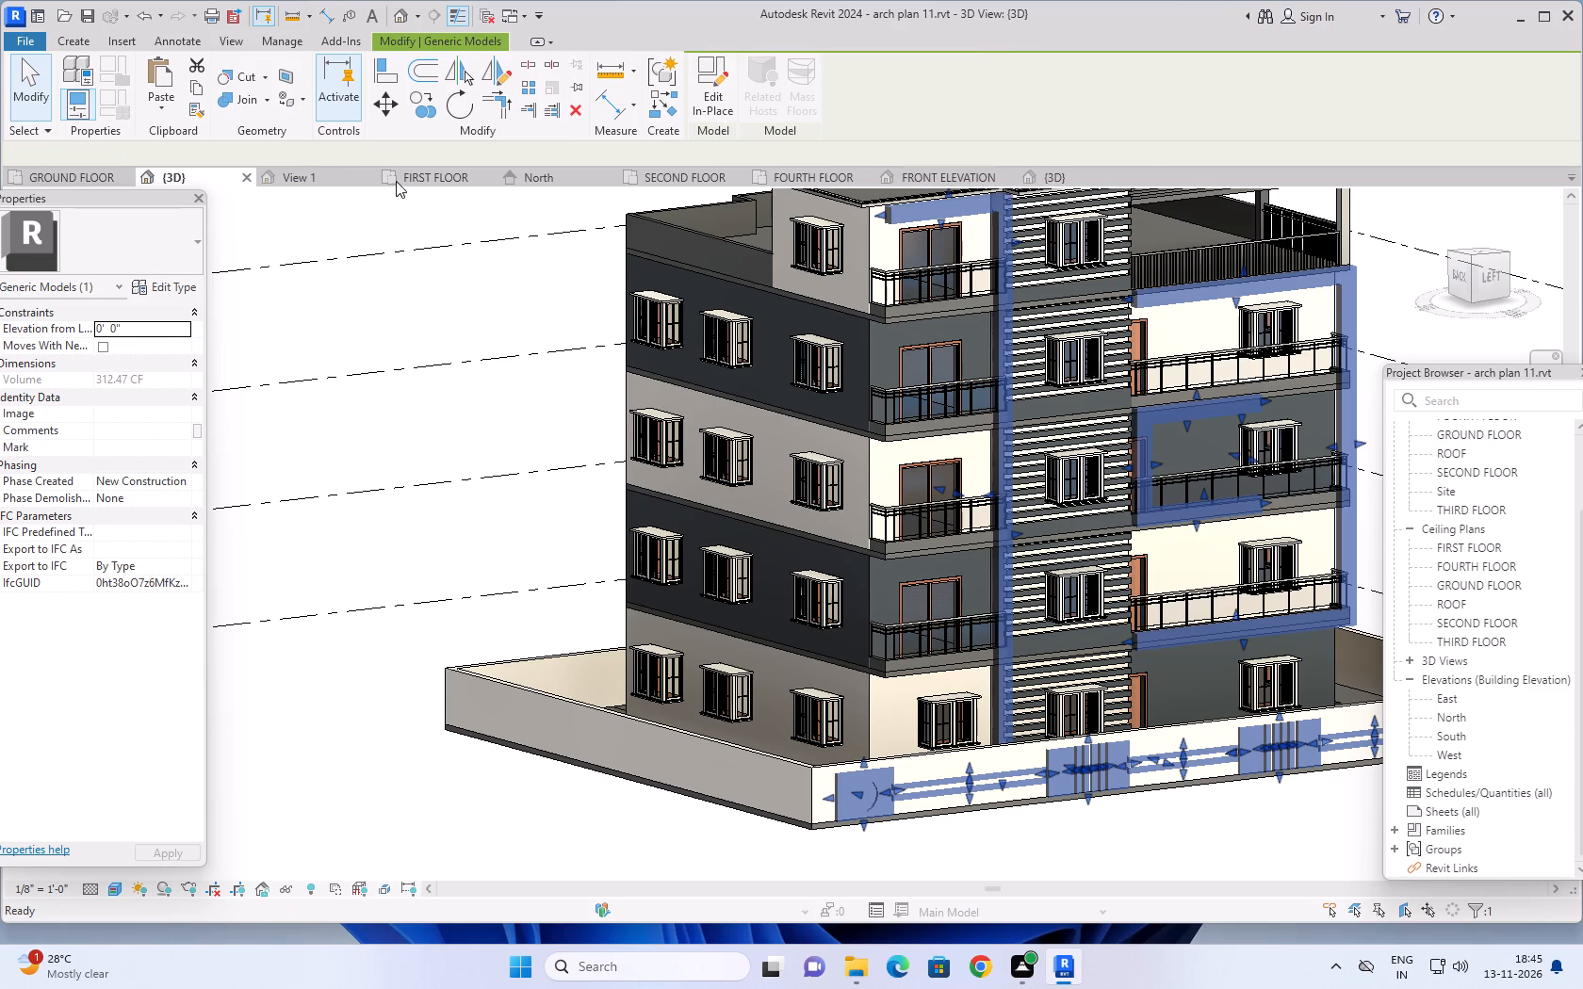
{"action": "left_click", "coordinate": [291, 94]}
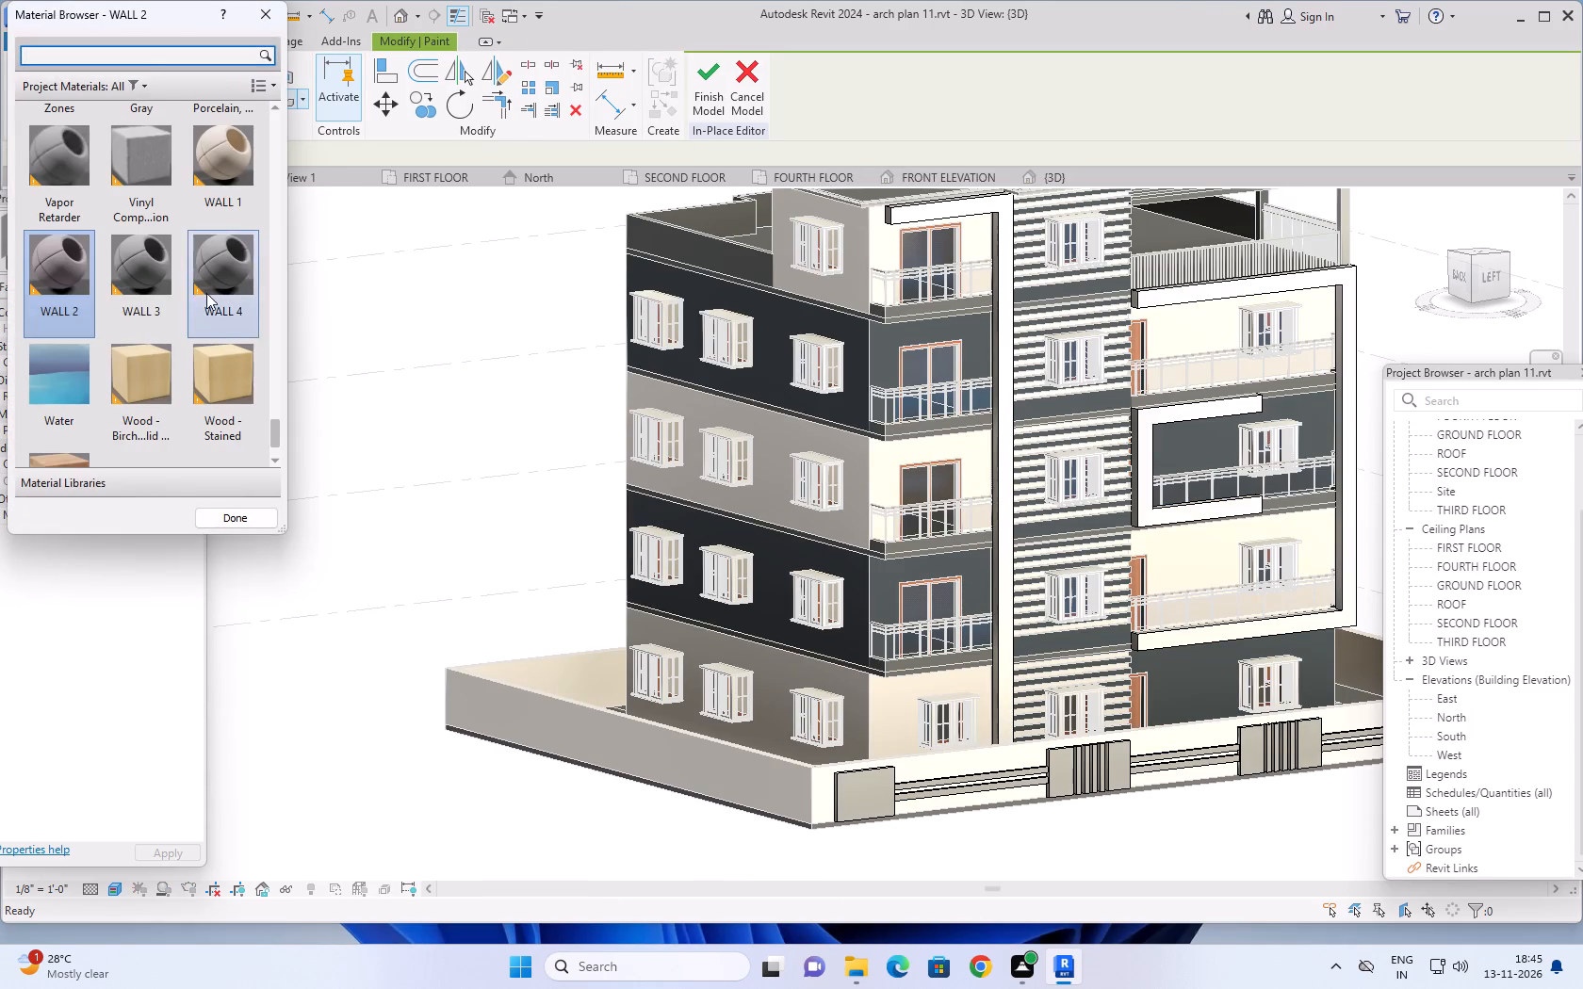
{"action": "scroll", "coordinate": [170, 308], "scroll_direction": "down", "scroll_amount": 4}
{"action": "left_click", "coordinate": [59, 389]}
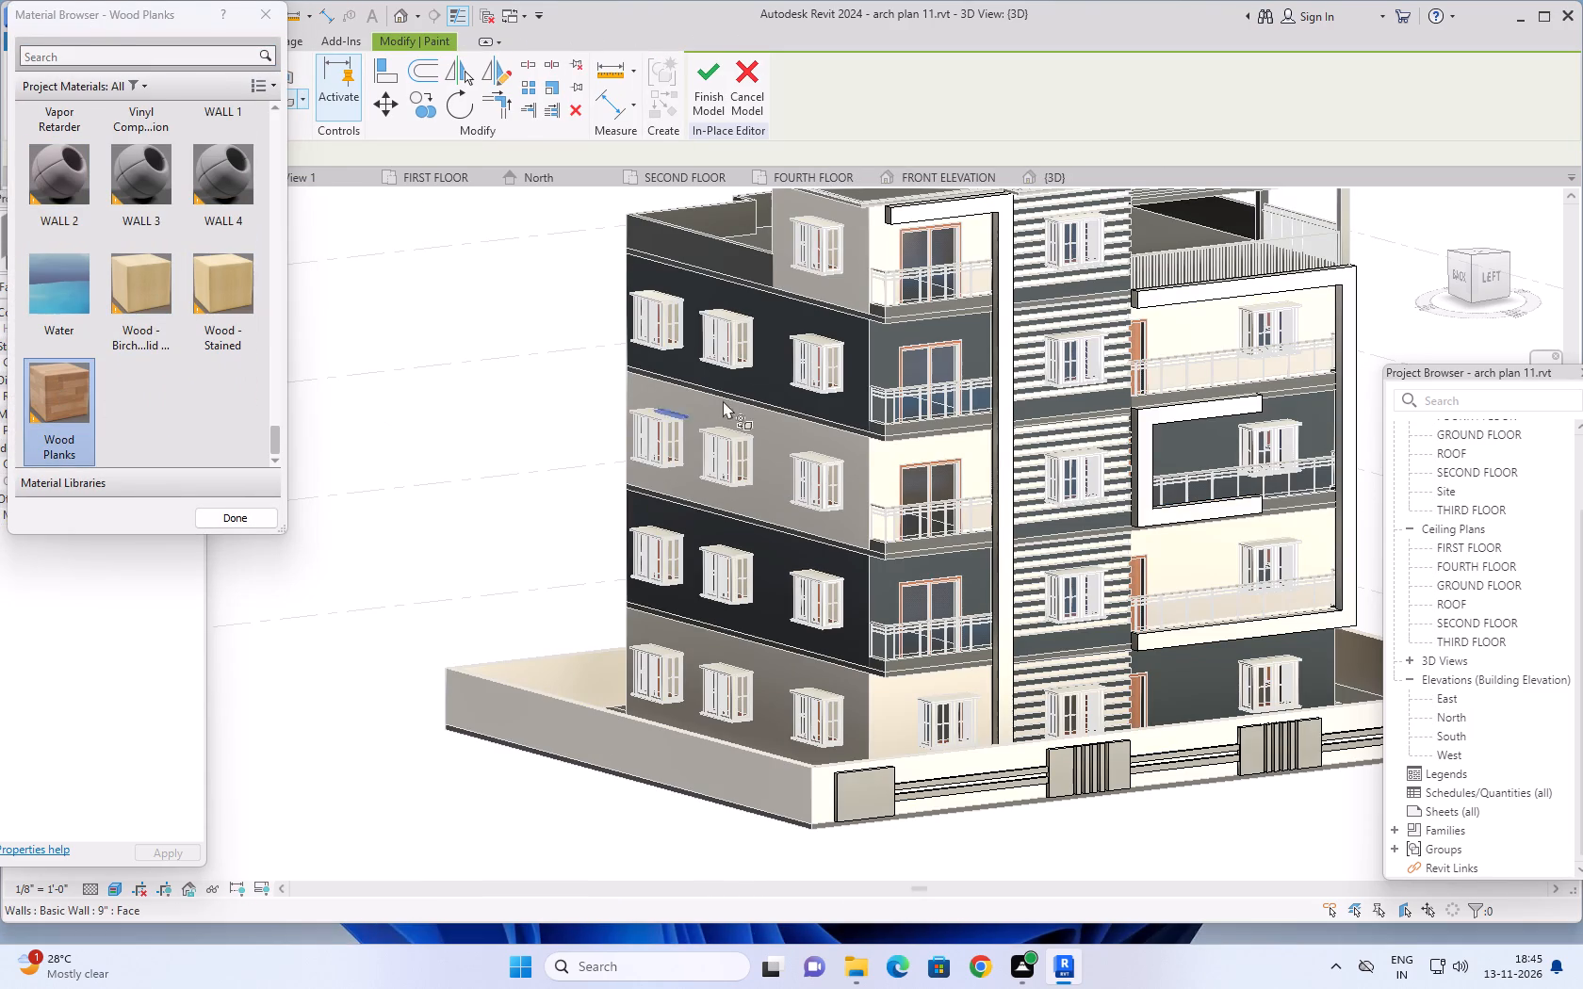
{"action": "left_click", "coordinate": [1204, 291]}
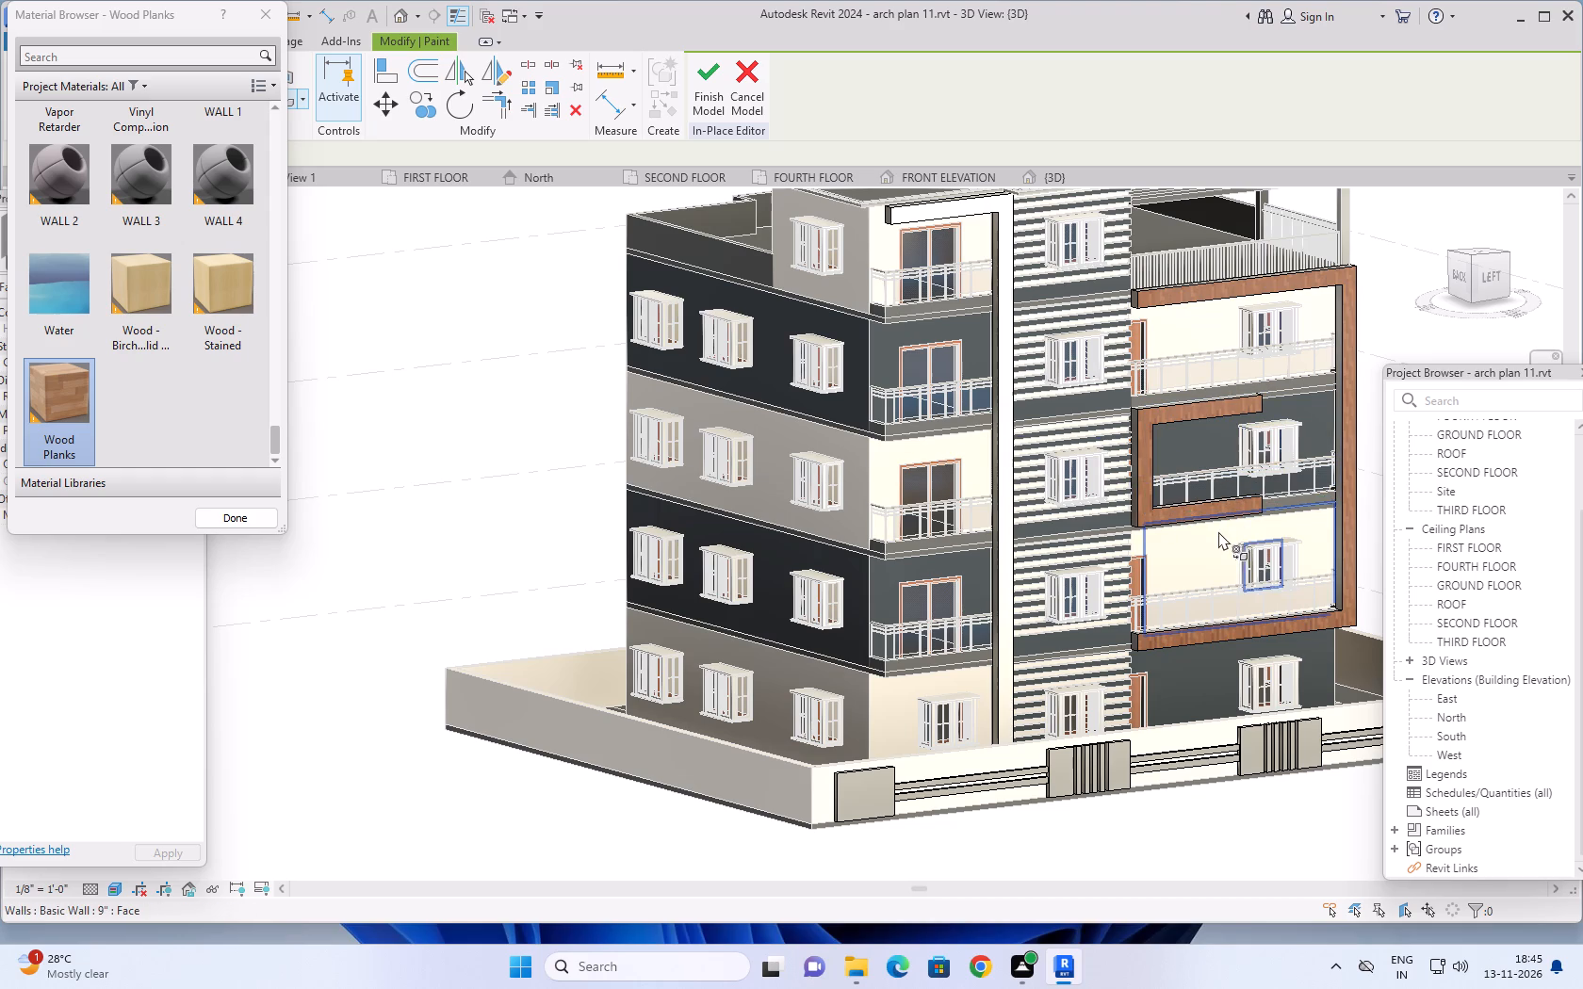
Paint the facade's tall vertical band and its top return with the GATE material.
{"action": "scroll", "coordinate": [1213, 540], "scroll_direction": "down", "scroll_amount": 1}
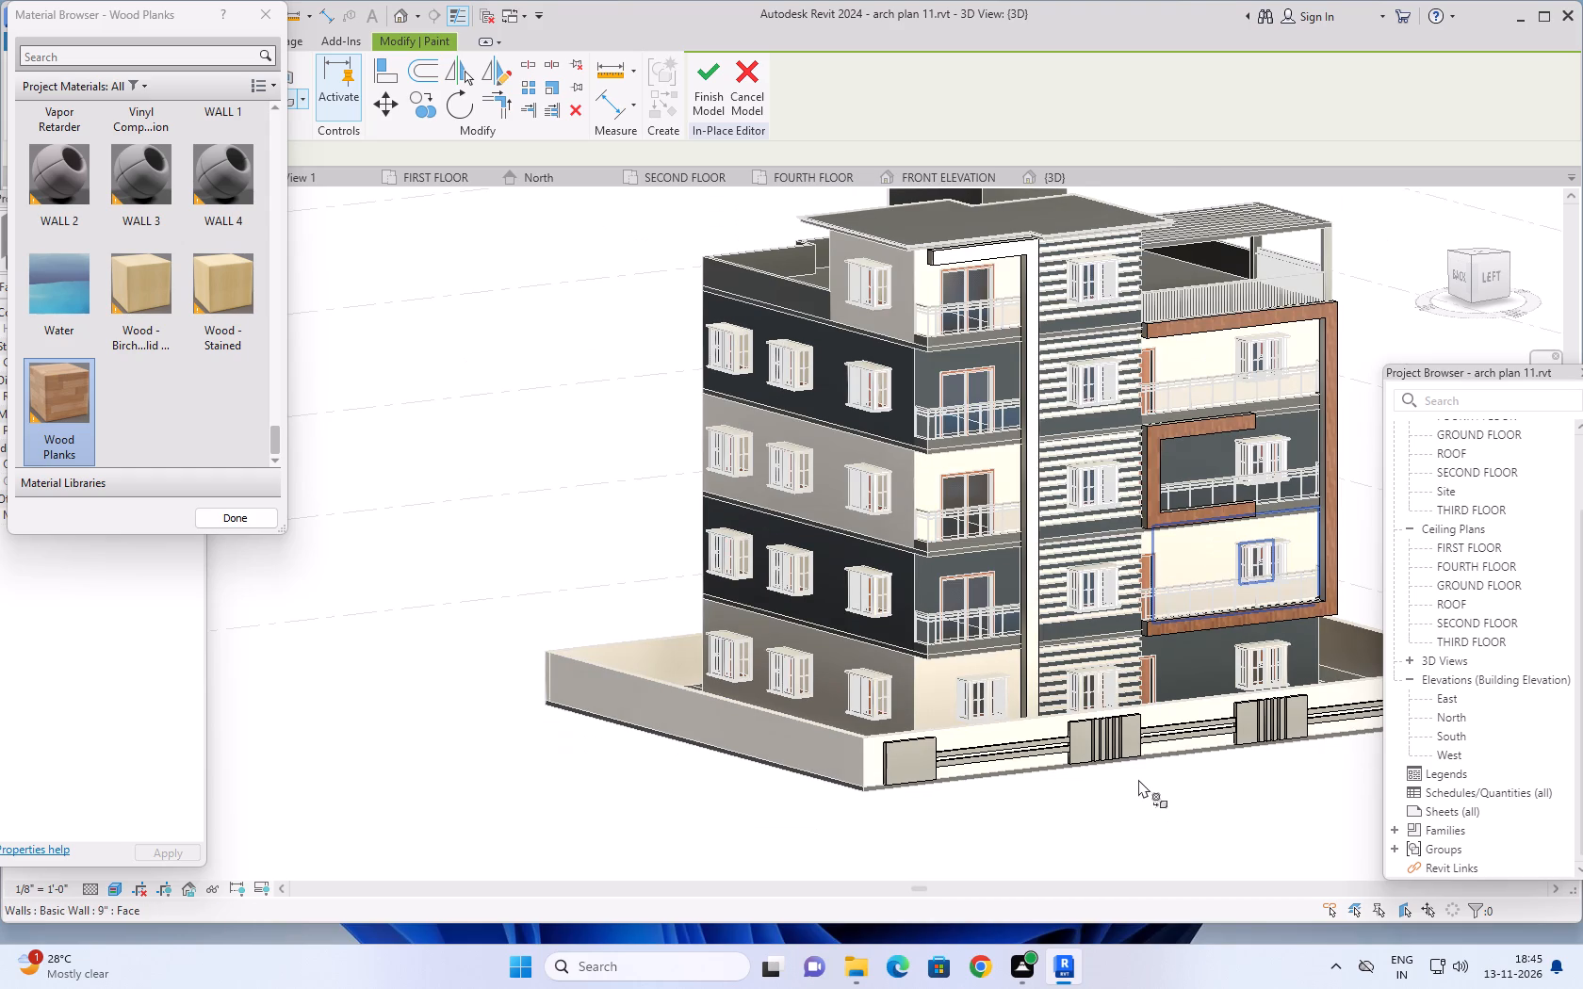
{"action": "middle_click_drag", "start_coordinate": [1142, 786], "coordinate": [1025, 807]}
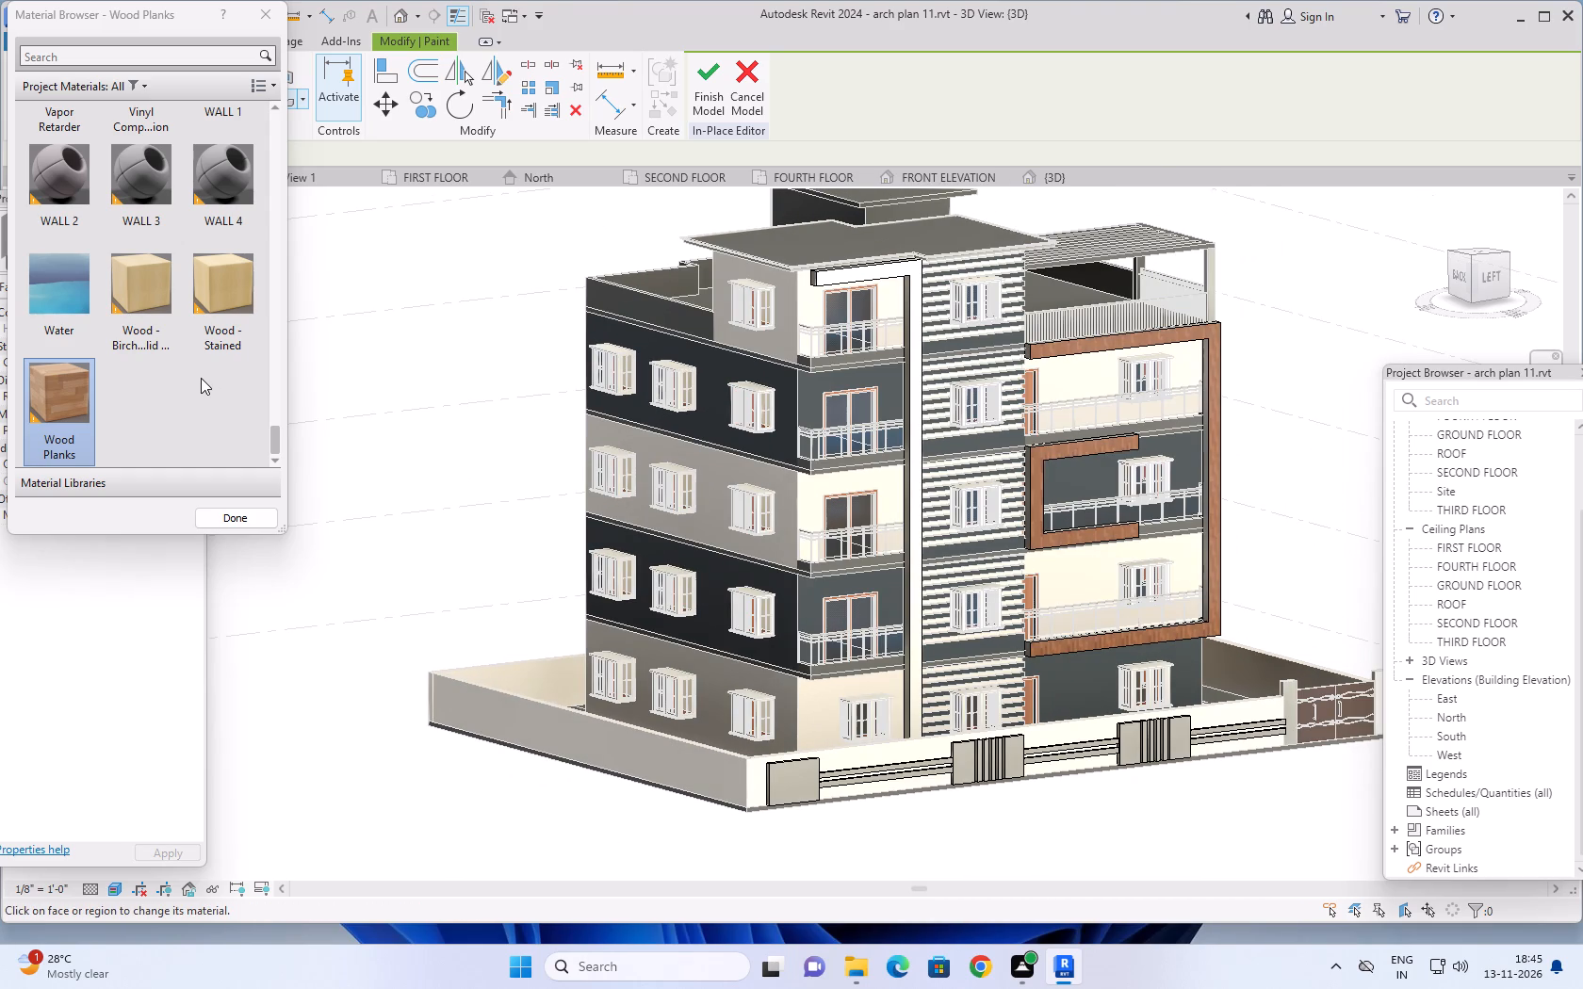
{"action": "scroll", "coordinate": [195, 375], "scroll_direction": "up", "scroll_amount": 4}
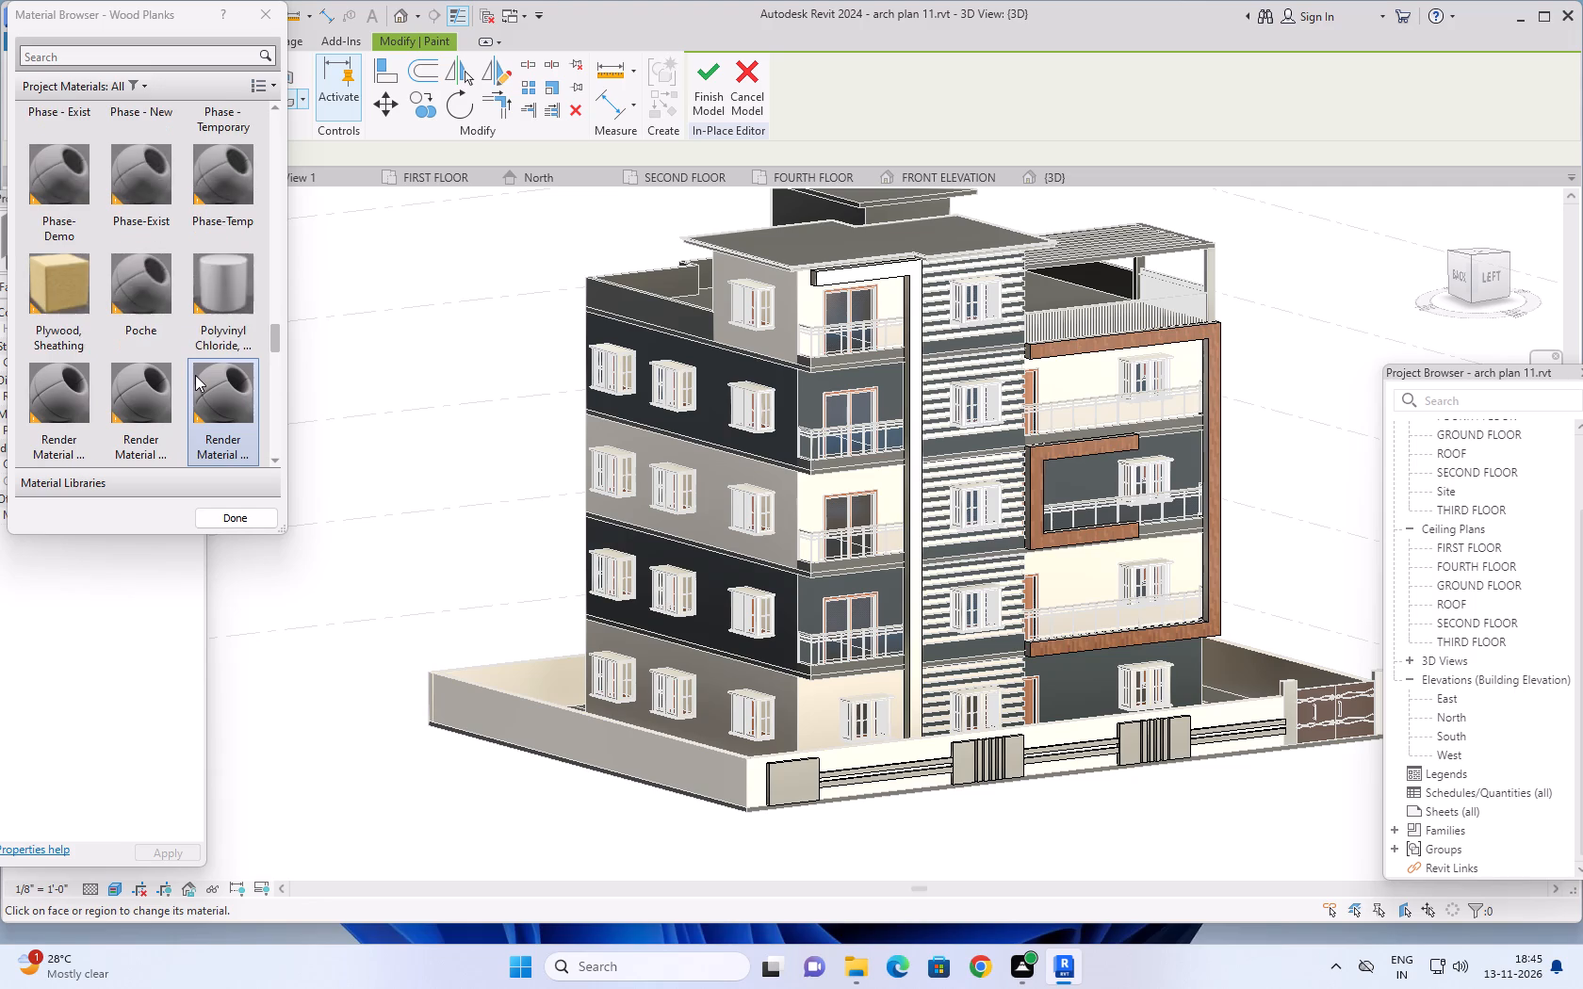
{"action": "scroll", "coordinate": [195, 375], "scroll_direction": "up", "scroll_amount": 2}
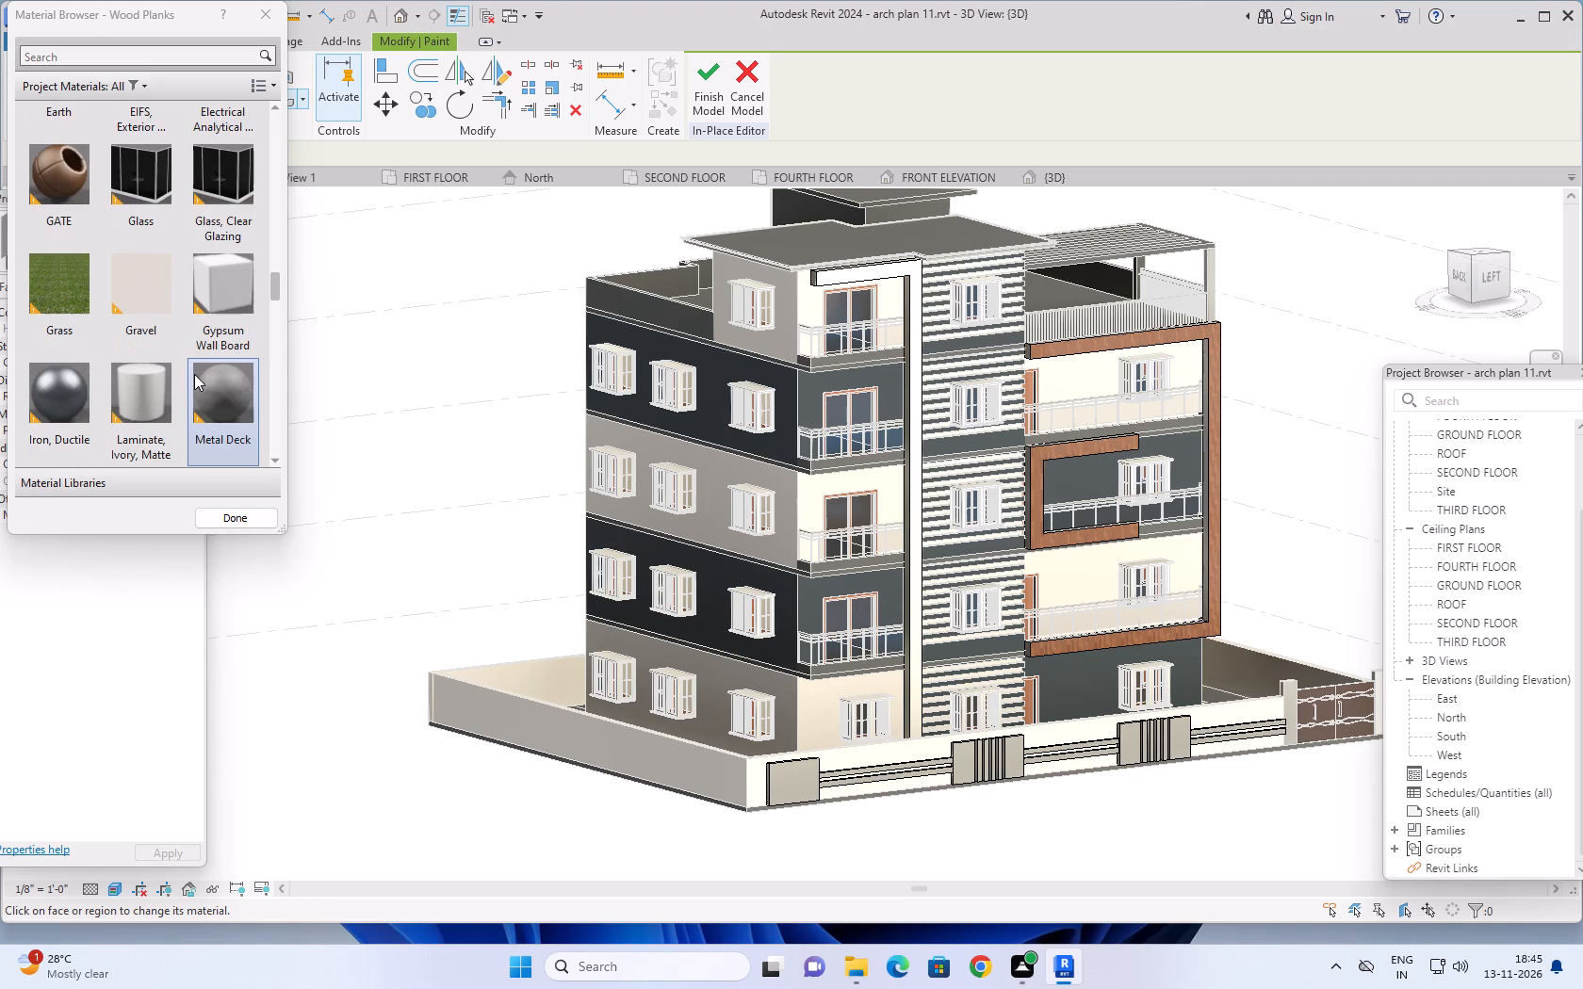
{"action": "left_click", "coordinate": [61, 175]}
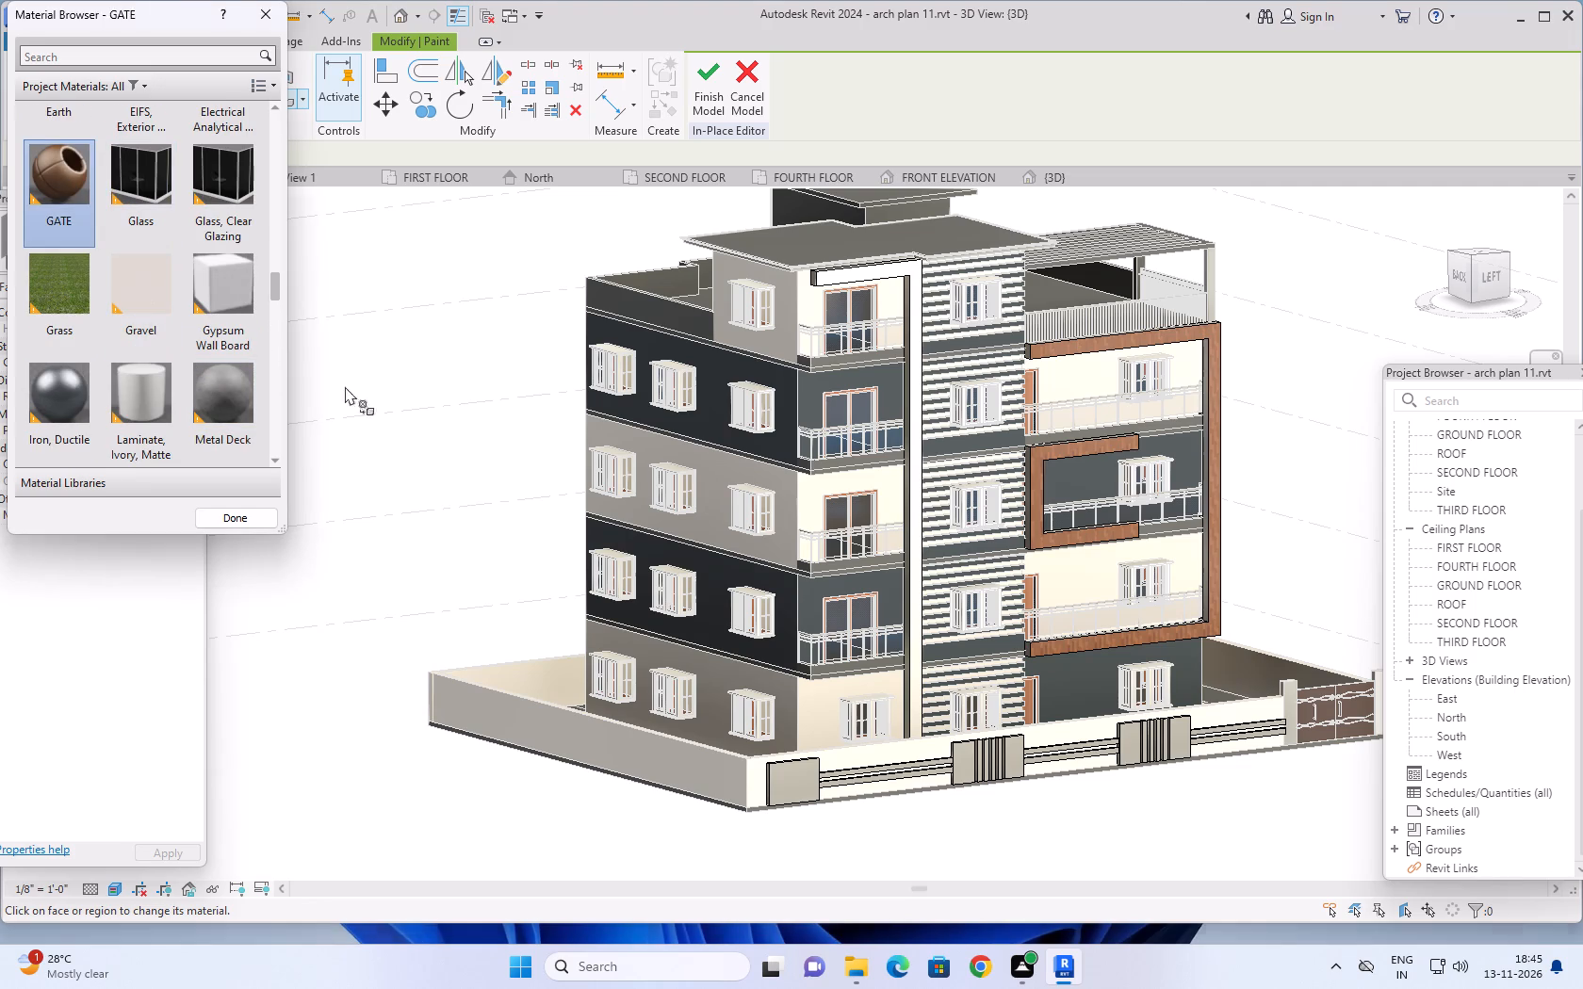
{"action": "left_click", "coordinate": [914, 375]}
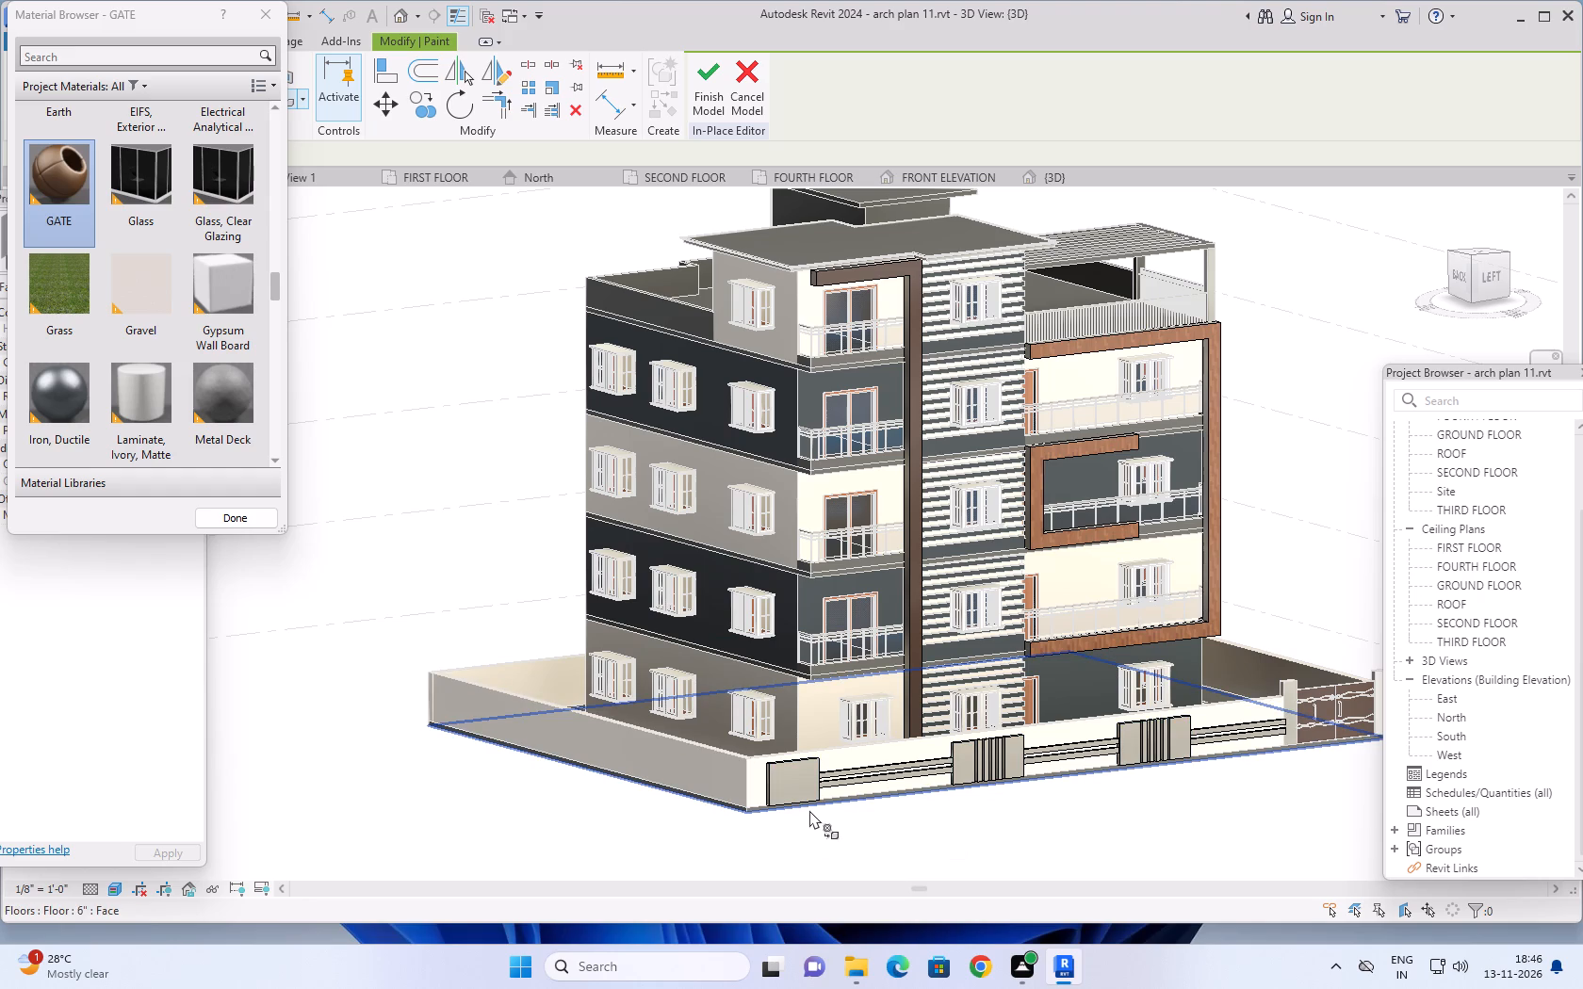
Paint the decorative panels and horizontal strips on the boundary wall with the GATE material.
{"action": "left_click", "coordinate": [789, 783]}
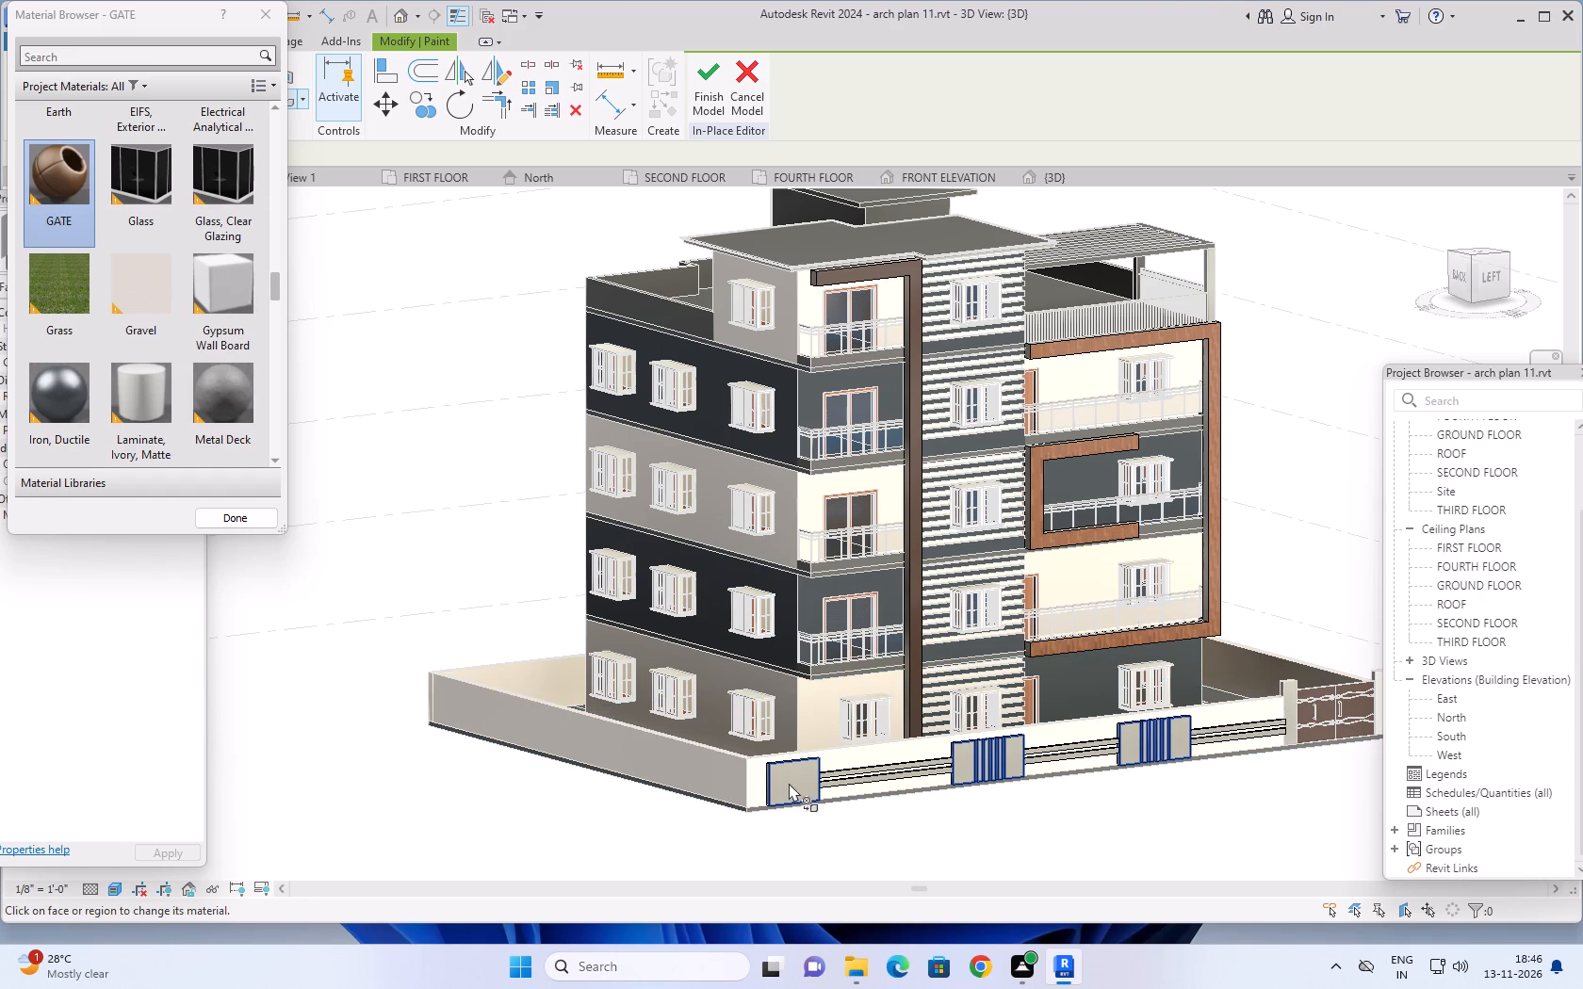
{"action": "middle_click_drag", "start_coordinate": [508, 826], "coordinate": [446, 822], "text": "shift"}
{"action": "scroll", "coordinate": [760, 782], "scroll_direction": "up", "scroll_amount": 3}
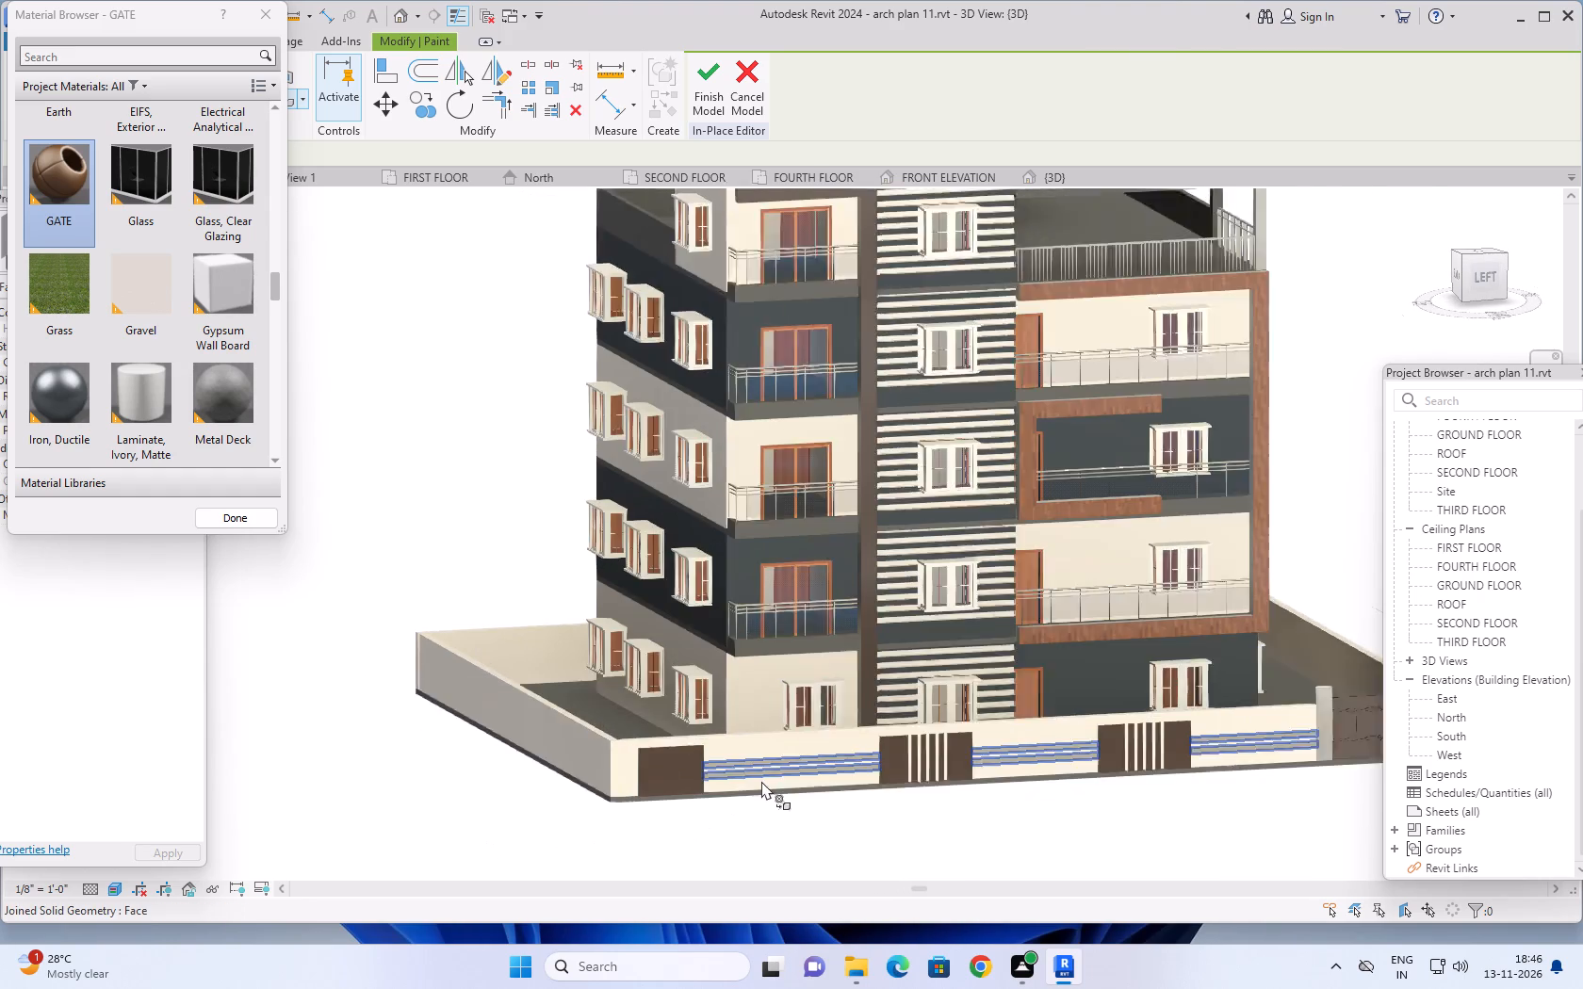
{"action": "left_click", "coordinate": [762, 775]}
Examine the wood frames, brown band and boundary wall details from several angles and distances.
{"action": "scroll", "coordinate": [543, 825], "scroll_direction": "down", "scroll_amount": 1}
{"action": "middle_click_drag", "start_coordinate": [536, 824], "coordinate": [568, 810]}
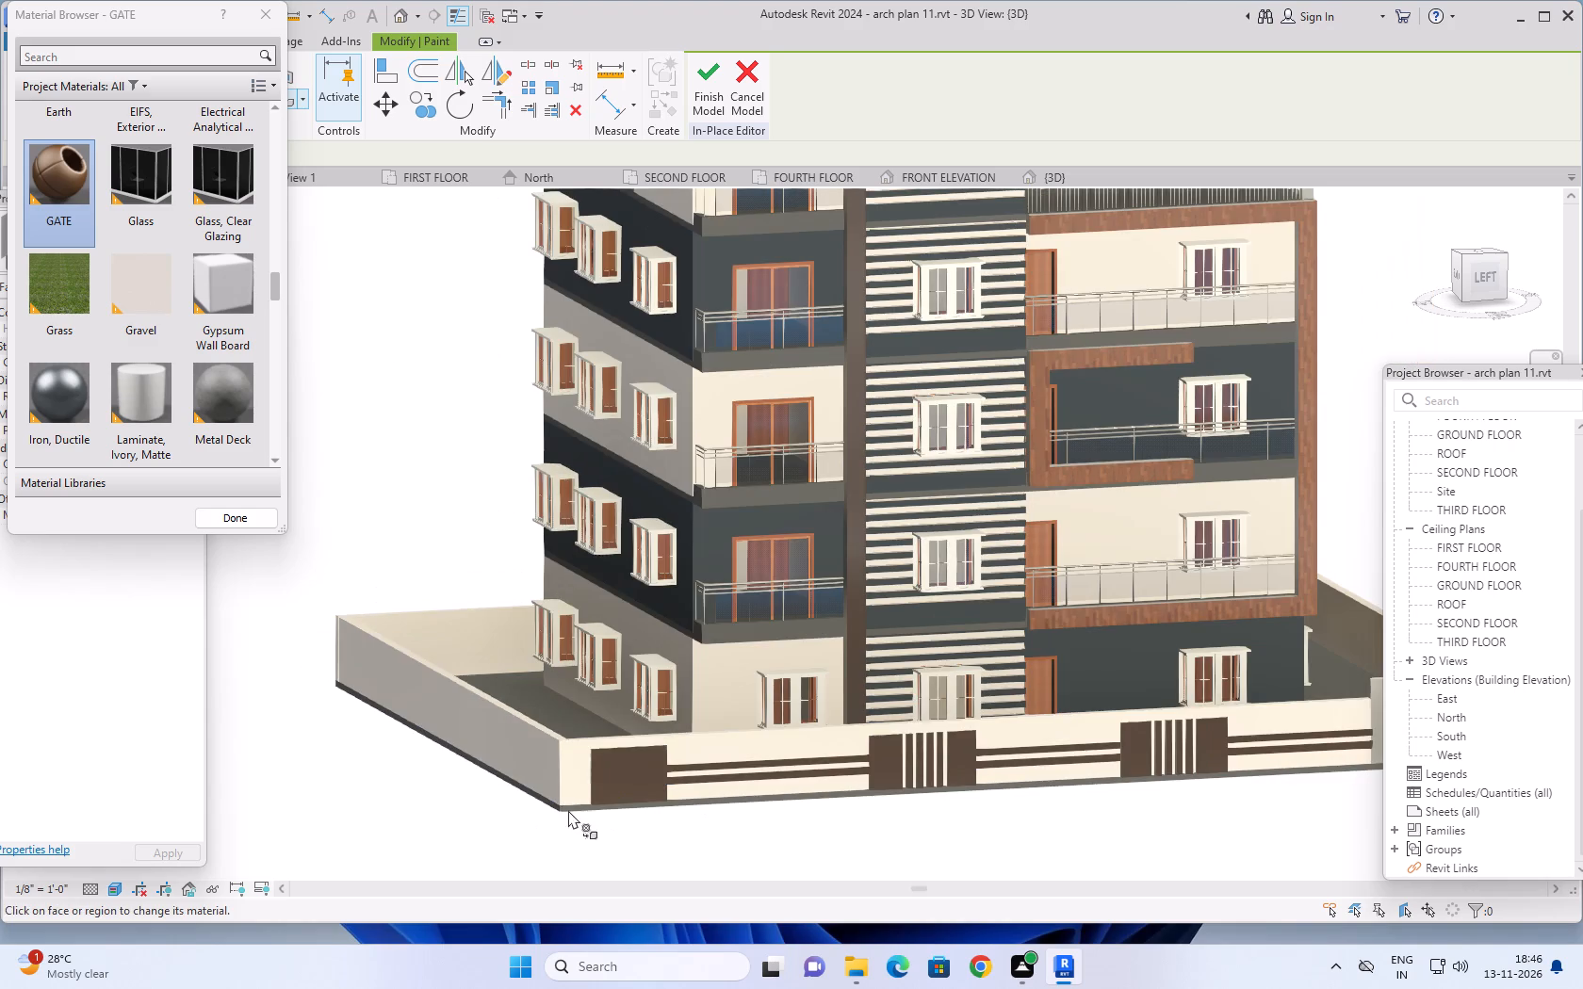
{"action": "middle_click_drag", "start_coordinate": [568, 810], "coordinate": [450, 786]}
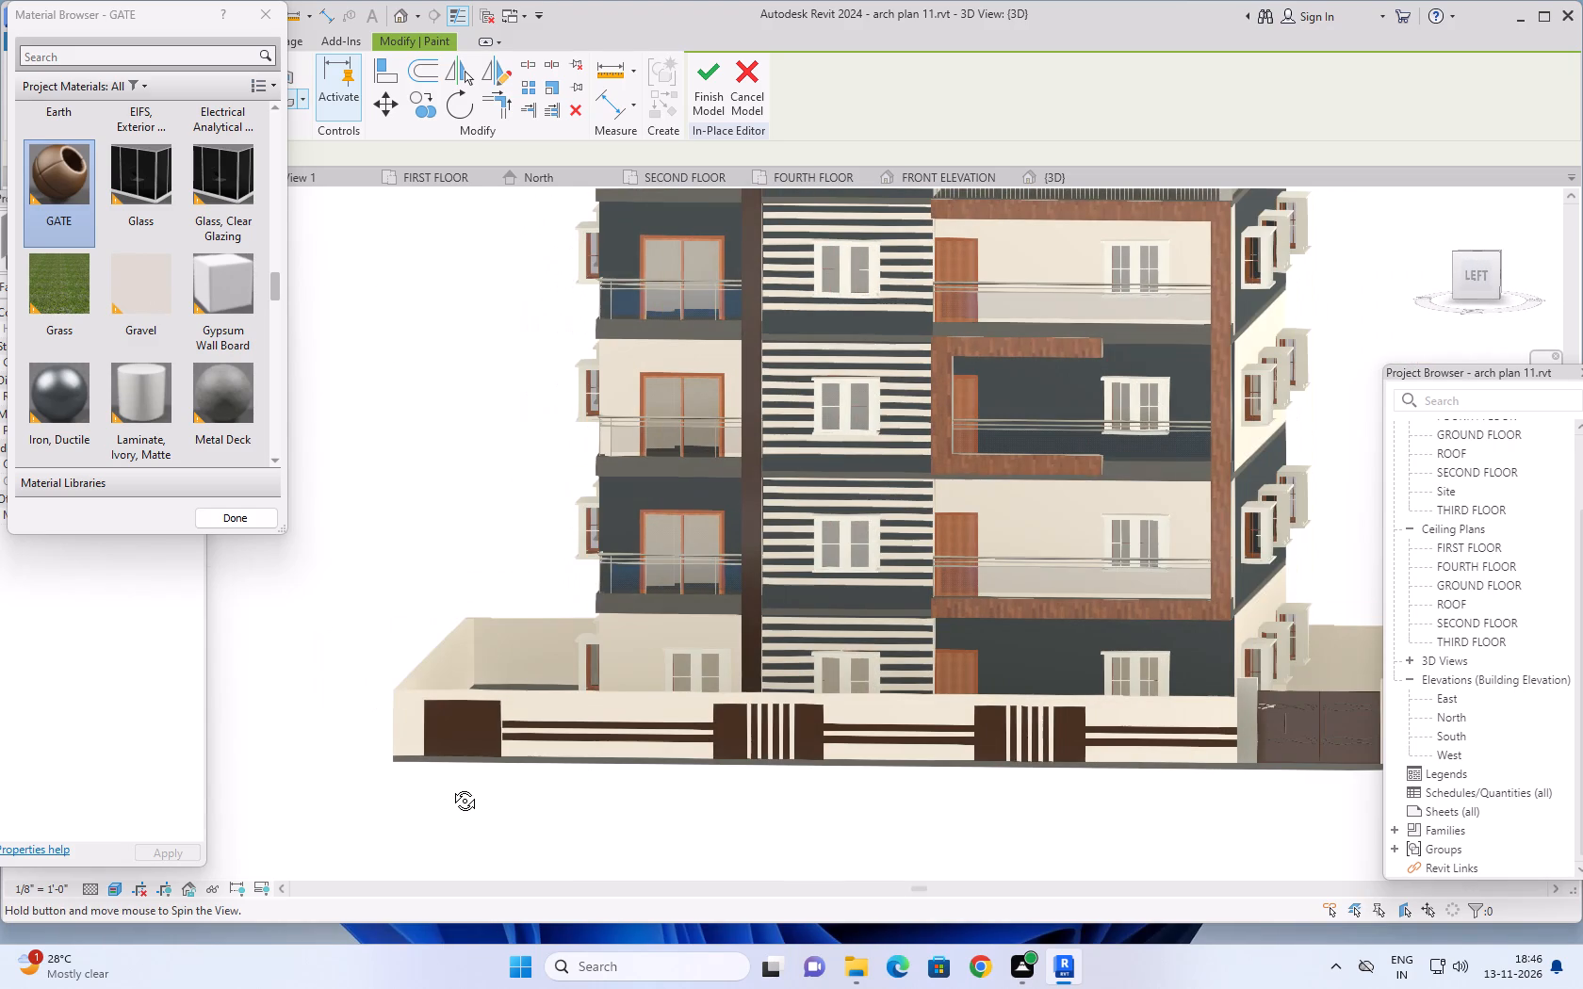
{"action": "middle_click_drag", "start_coordinate": [450, 786], "coordinate": [628, 796]}
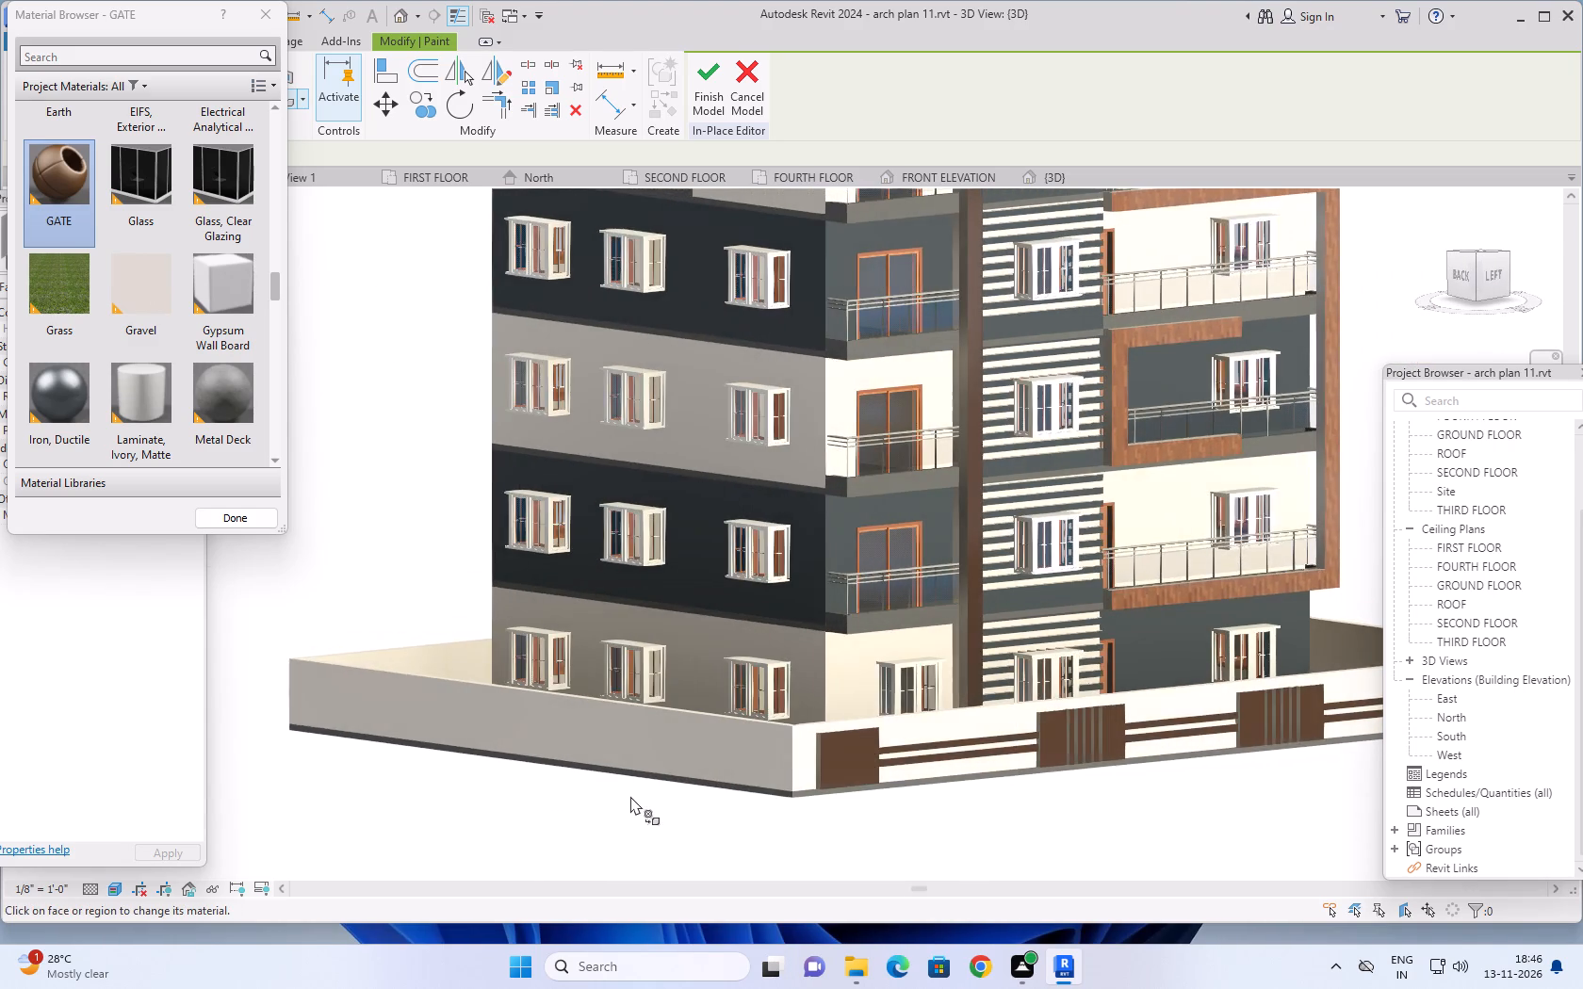
{"action": "scroll", "coordinate": [630, 796], "scroll_direction": "down", "scroll_amount": 3}
{"action": "scroll", "coordinate": [828, 773], "scroll_direction": "down", "scroll_amount": 1}
{"action": "middle_click_drag", "start_coordinate": [878, 773], "coordinate": [880, 798]}
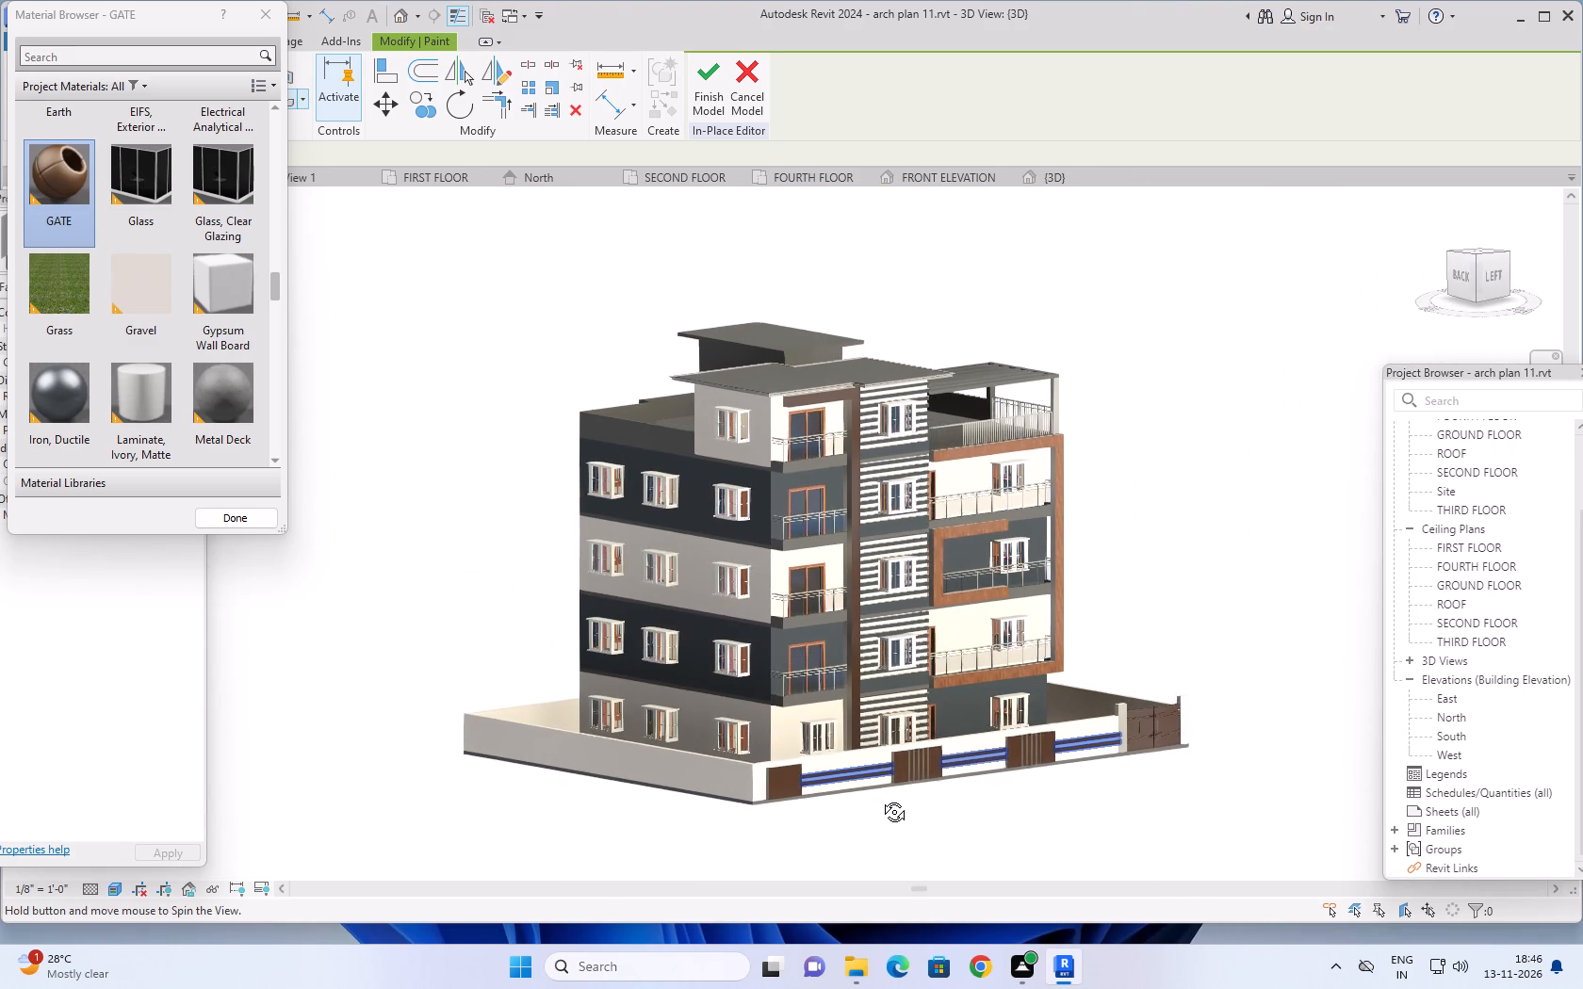
{"action": "middle_click_drag", "start_coordinate": [880, 798], "coordinate": [884, 803]}
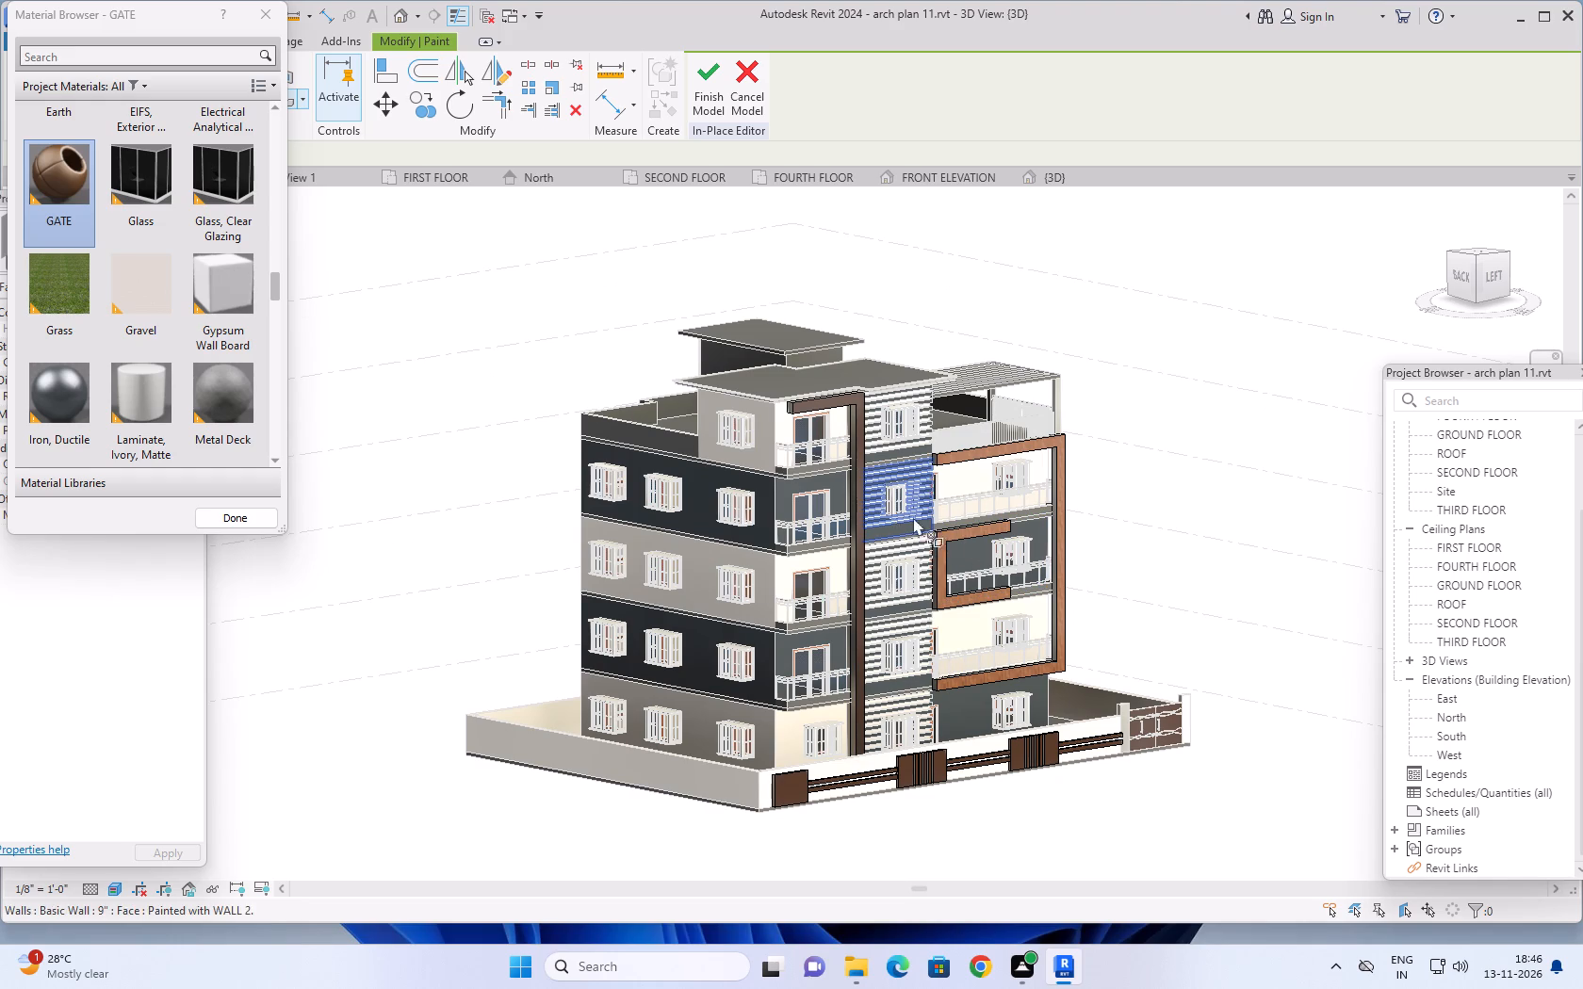
{"action": "scroll", "coordinate": [942, 486], "scroll_direction": "up", "scroll_amount": 1}
{"action": "scroll", "coordinate": [1035, 523], "scroll_direction": "up", "scroll_amount": 3}
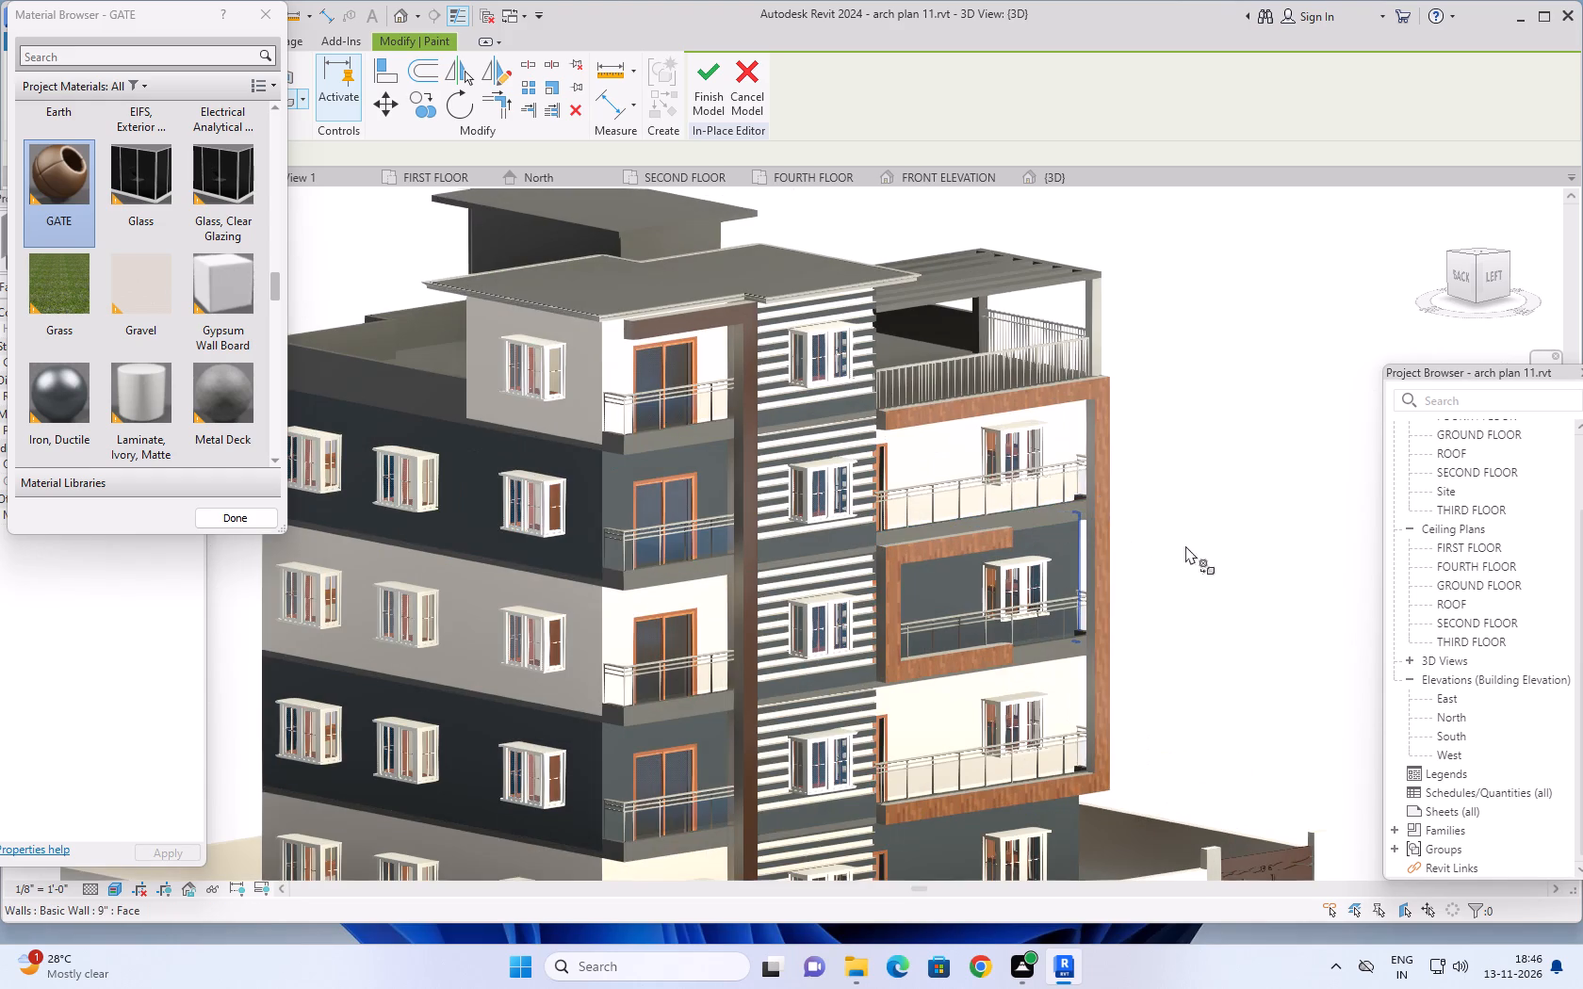
{"action": "scroll", "coordinate": [1202, 534], "scroll_direction": "down", "scroll_amount": 1}
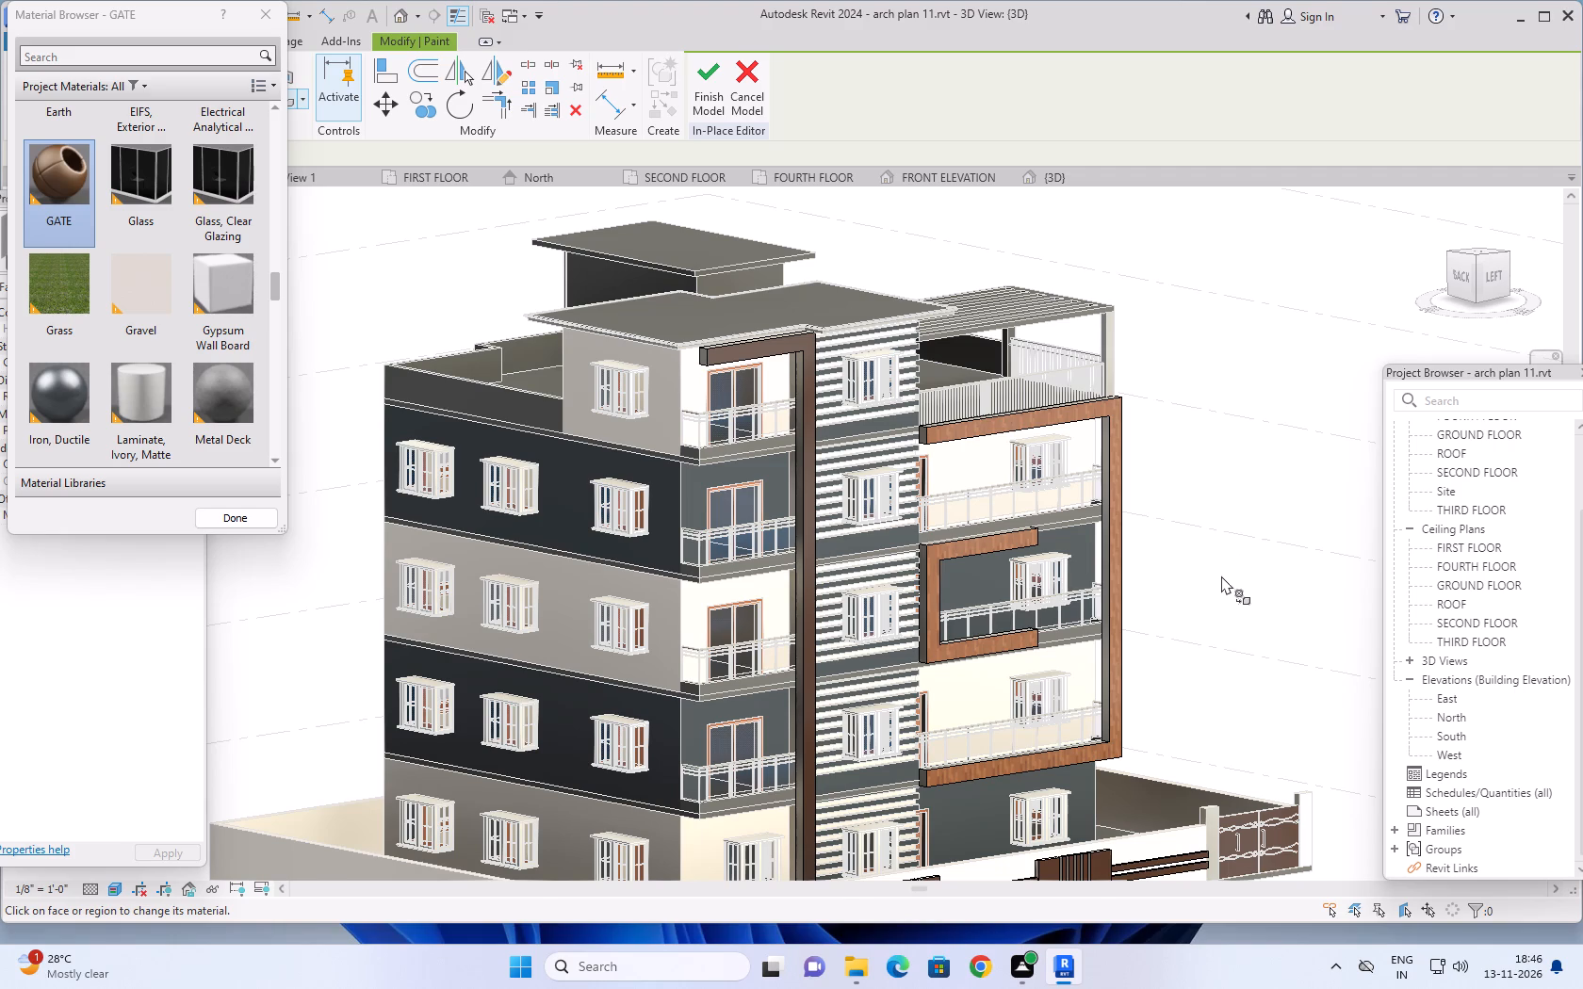
{"action": "scroll", "coordinate": [1221, 576], "scroll_direction": "up", "scroll_amount": 1}
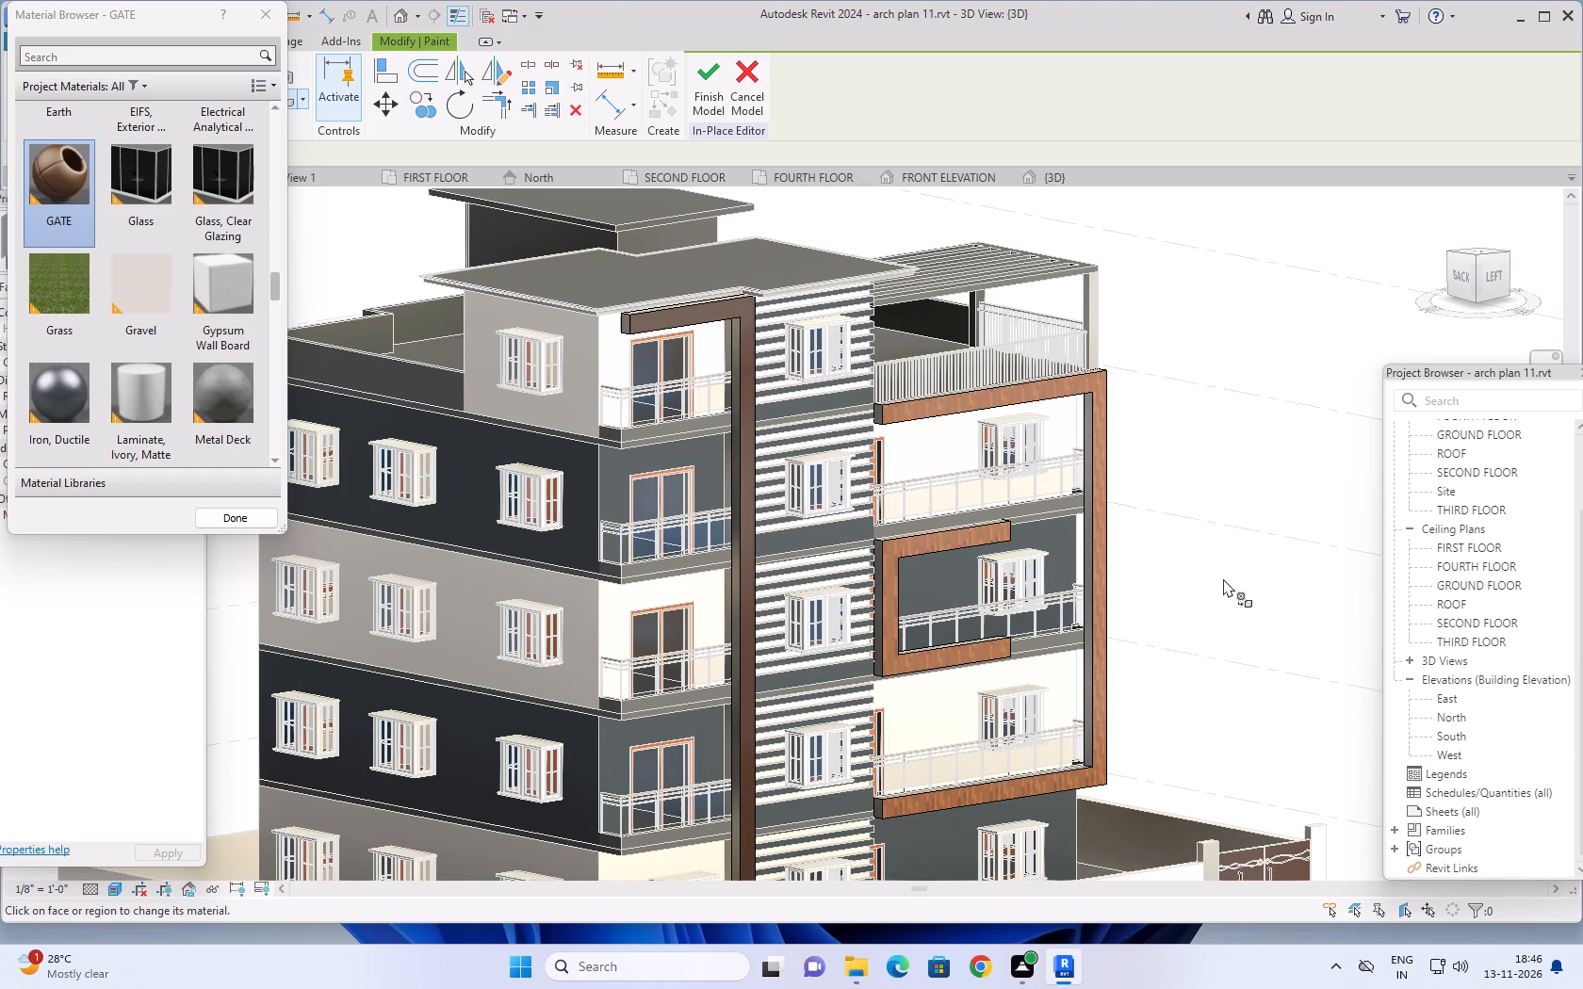
{"action": "scroll", "coordinate": [1223, 578], "scroll_direction": "down", "scroll_amount": 2}
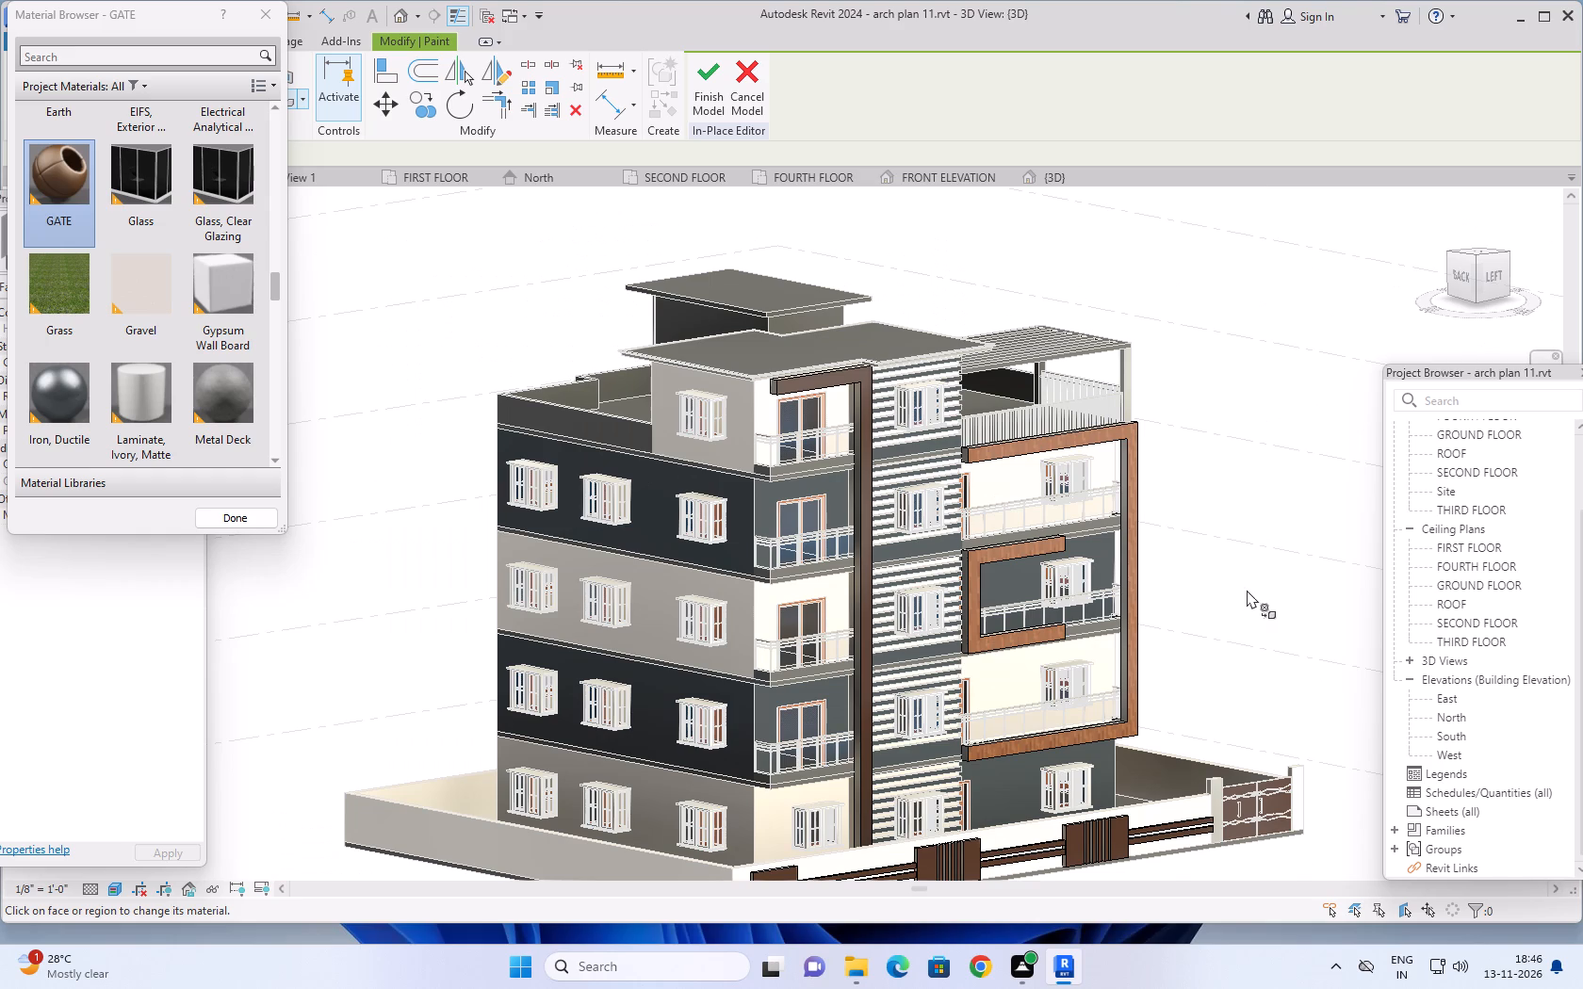
{"action": "middle_click_drag", "start_coordinate": [1247, 590], "coordinate": [1177, 624], "text": "shift"}
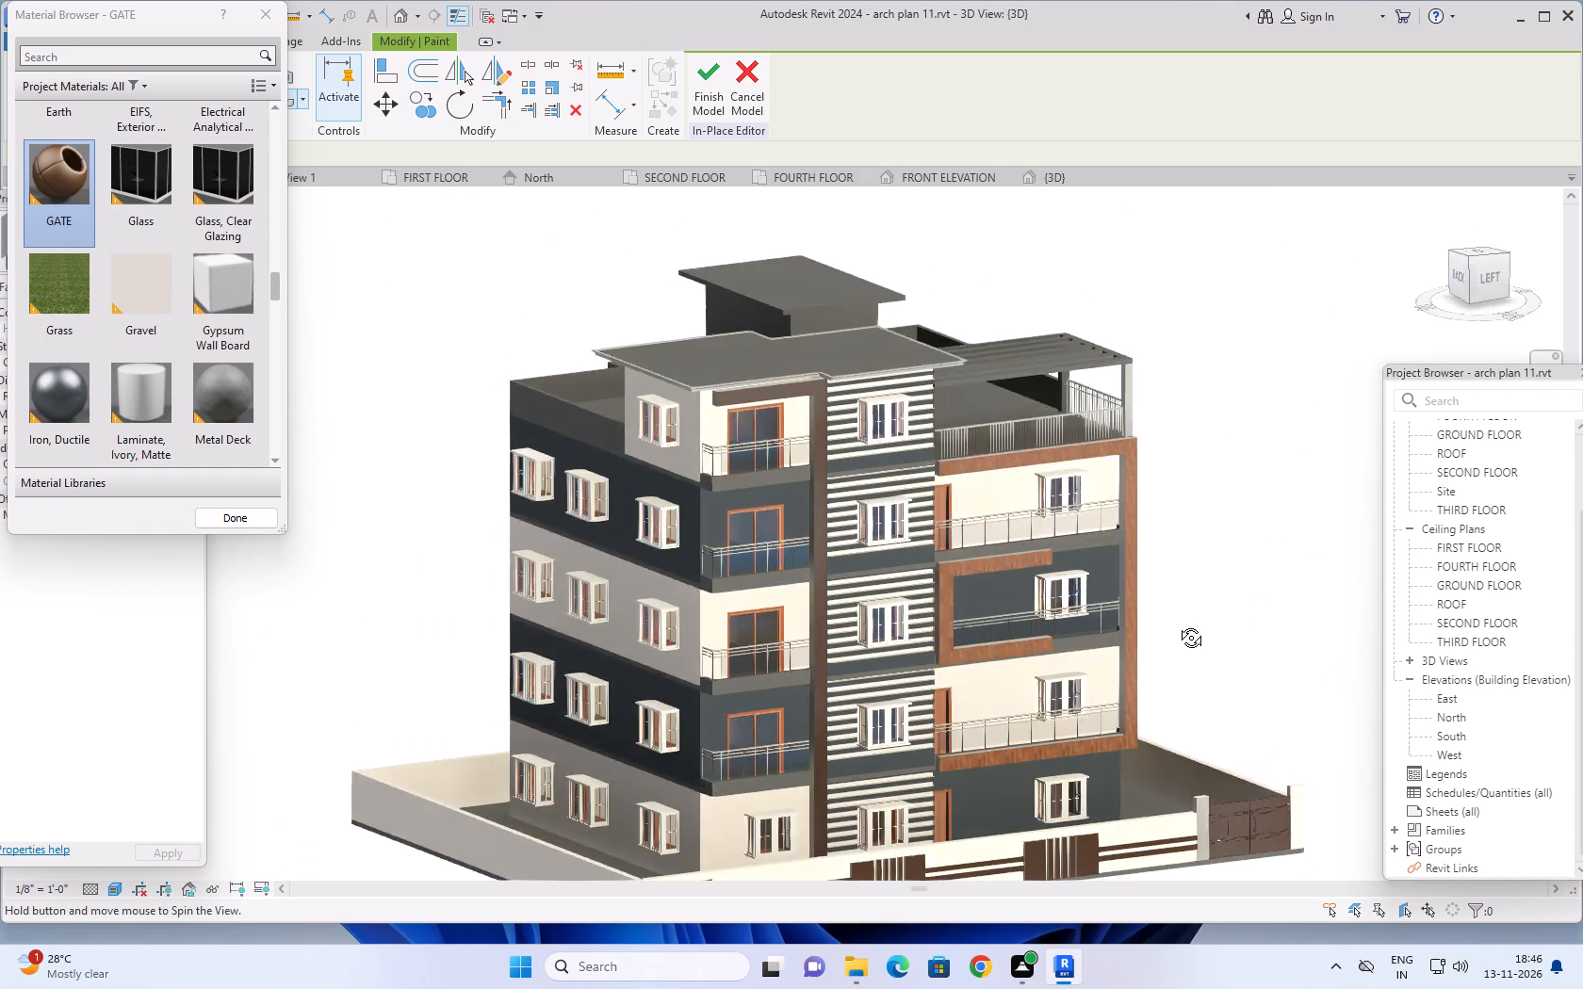
{"action": "middle_click_drag", "start_coordinate": [1177, 624], "coordinate": [755, 641], "text": "shift"}
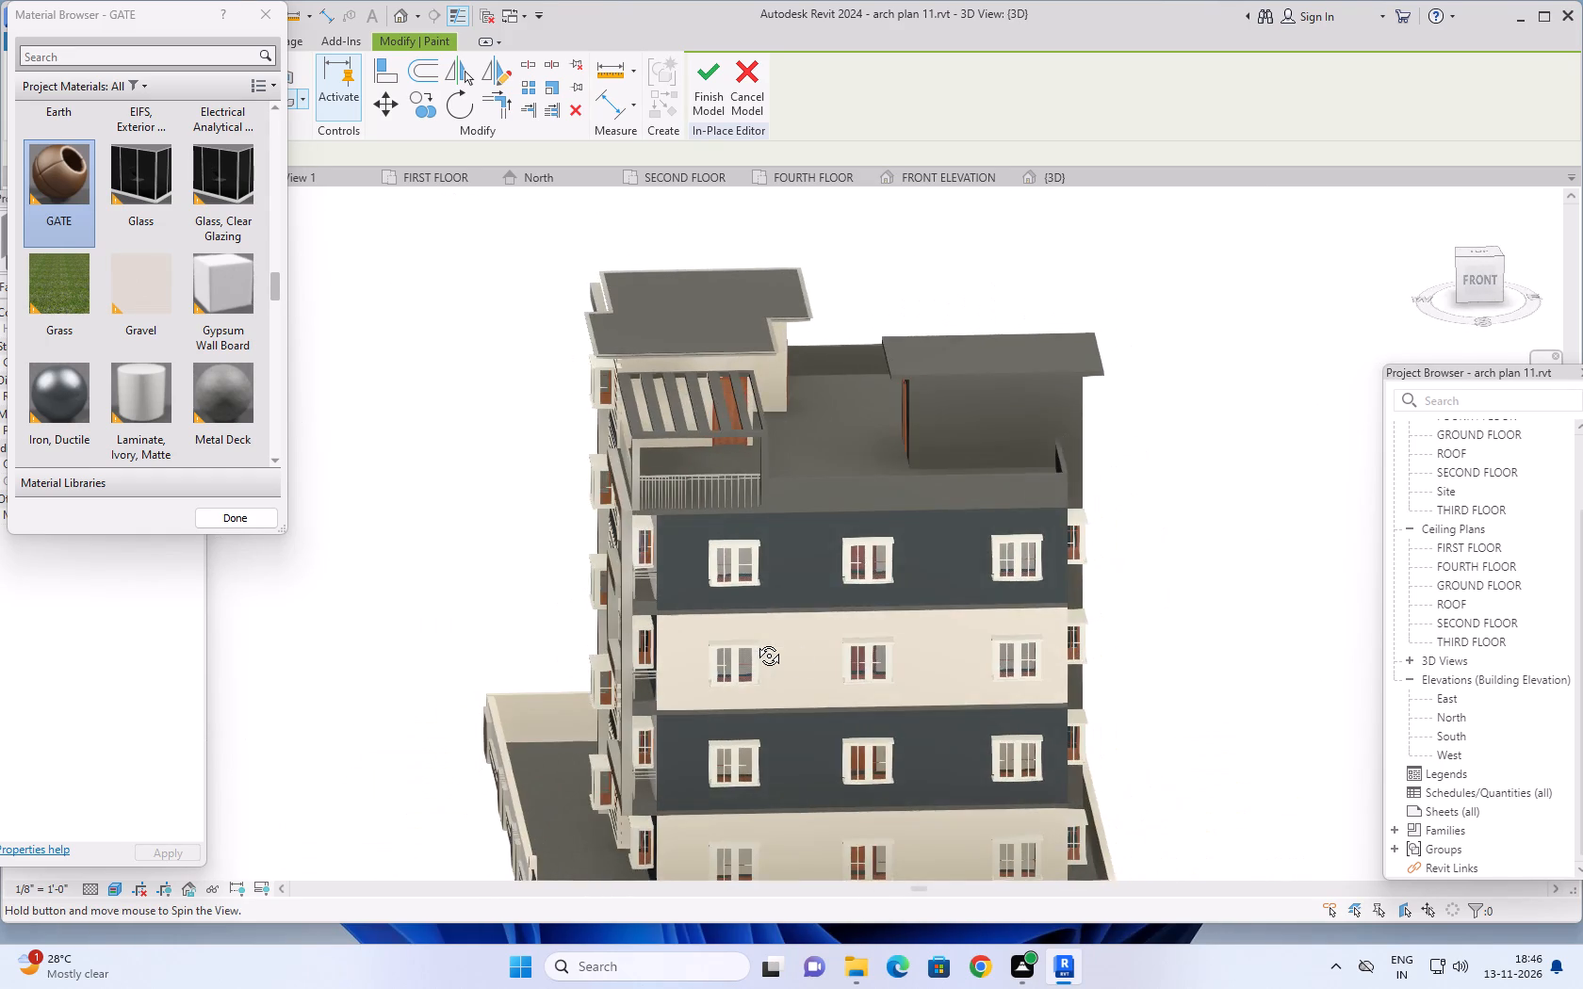
{"action": "middle_click_drag", "start_coordinate": [755, 641], "coordinate": [1205, 628], "text": "shift"}
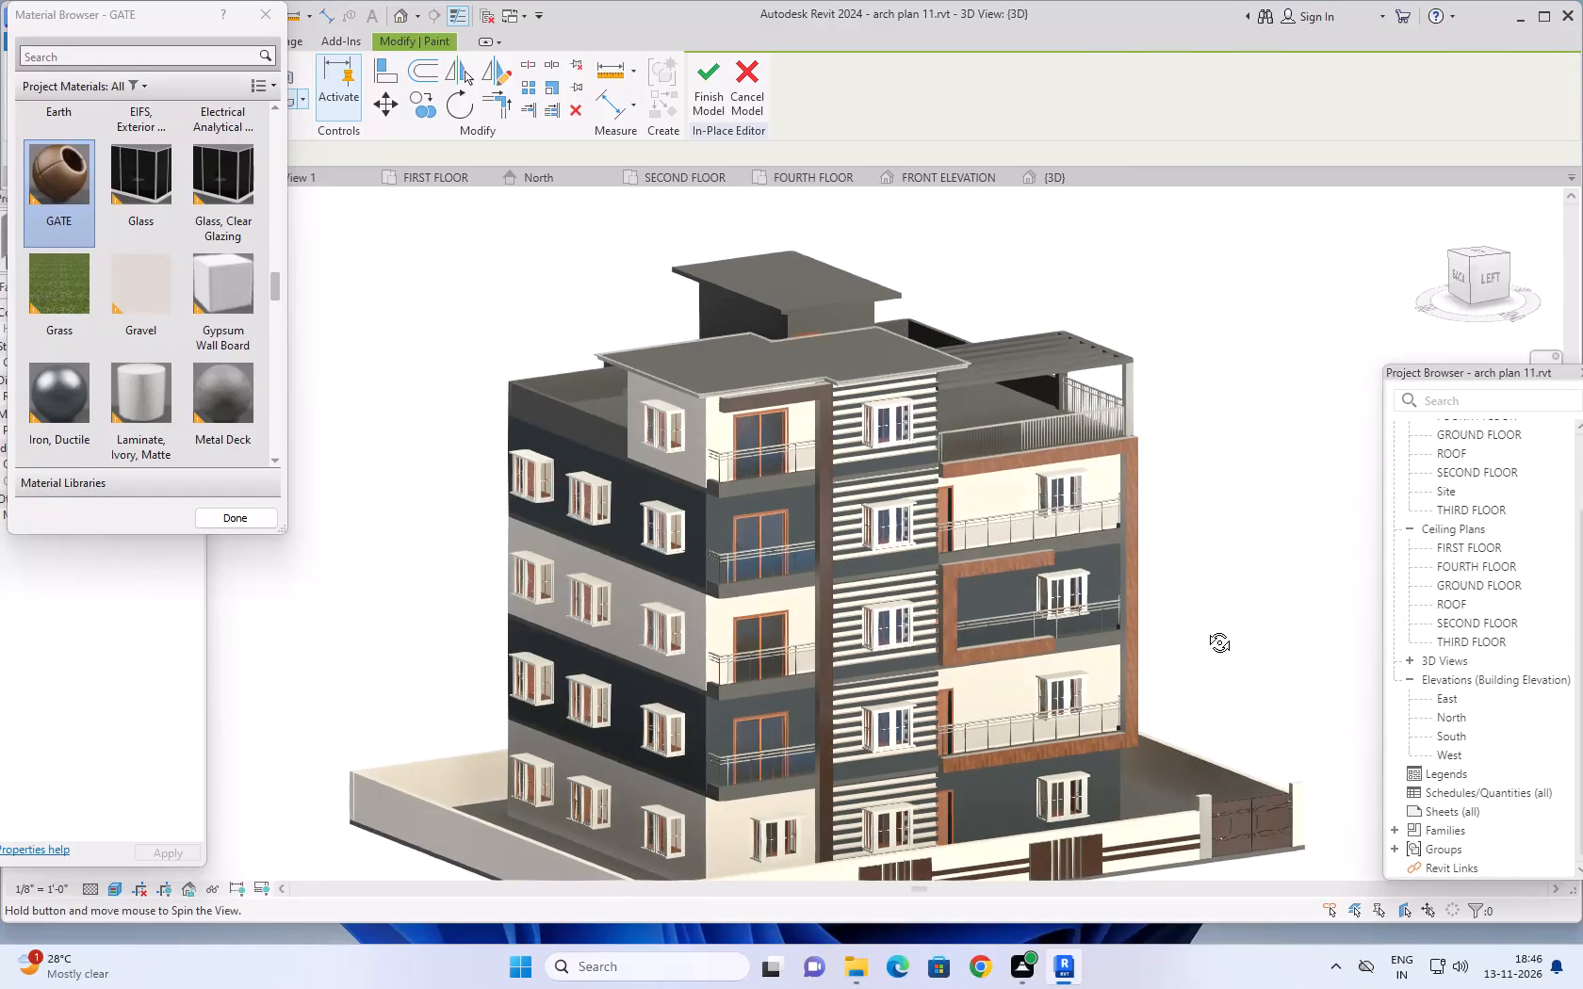
{"action": "middle_click_drag", "start_coordinate": [1205, 628], "coordinate": [1190, 600], "text": "shift"}
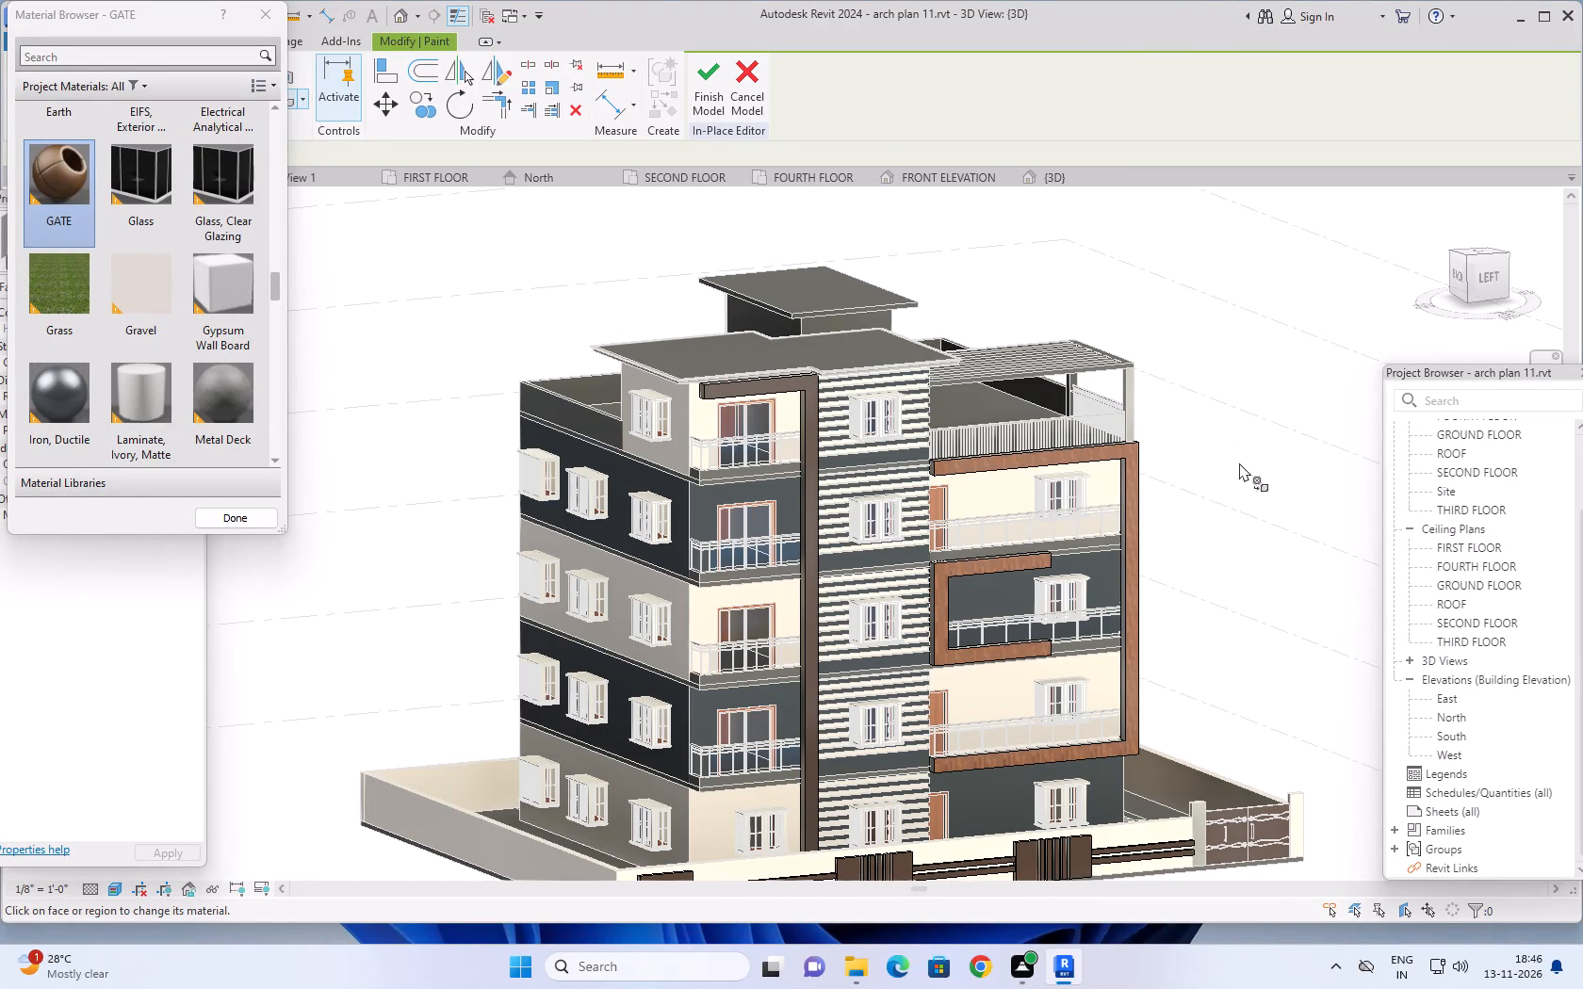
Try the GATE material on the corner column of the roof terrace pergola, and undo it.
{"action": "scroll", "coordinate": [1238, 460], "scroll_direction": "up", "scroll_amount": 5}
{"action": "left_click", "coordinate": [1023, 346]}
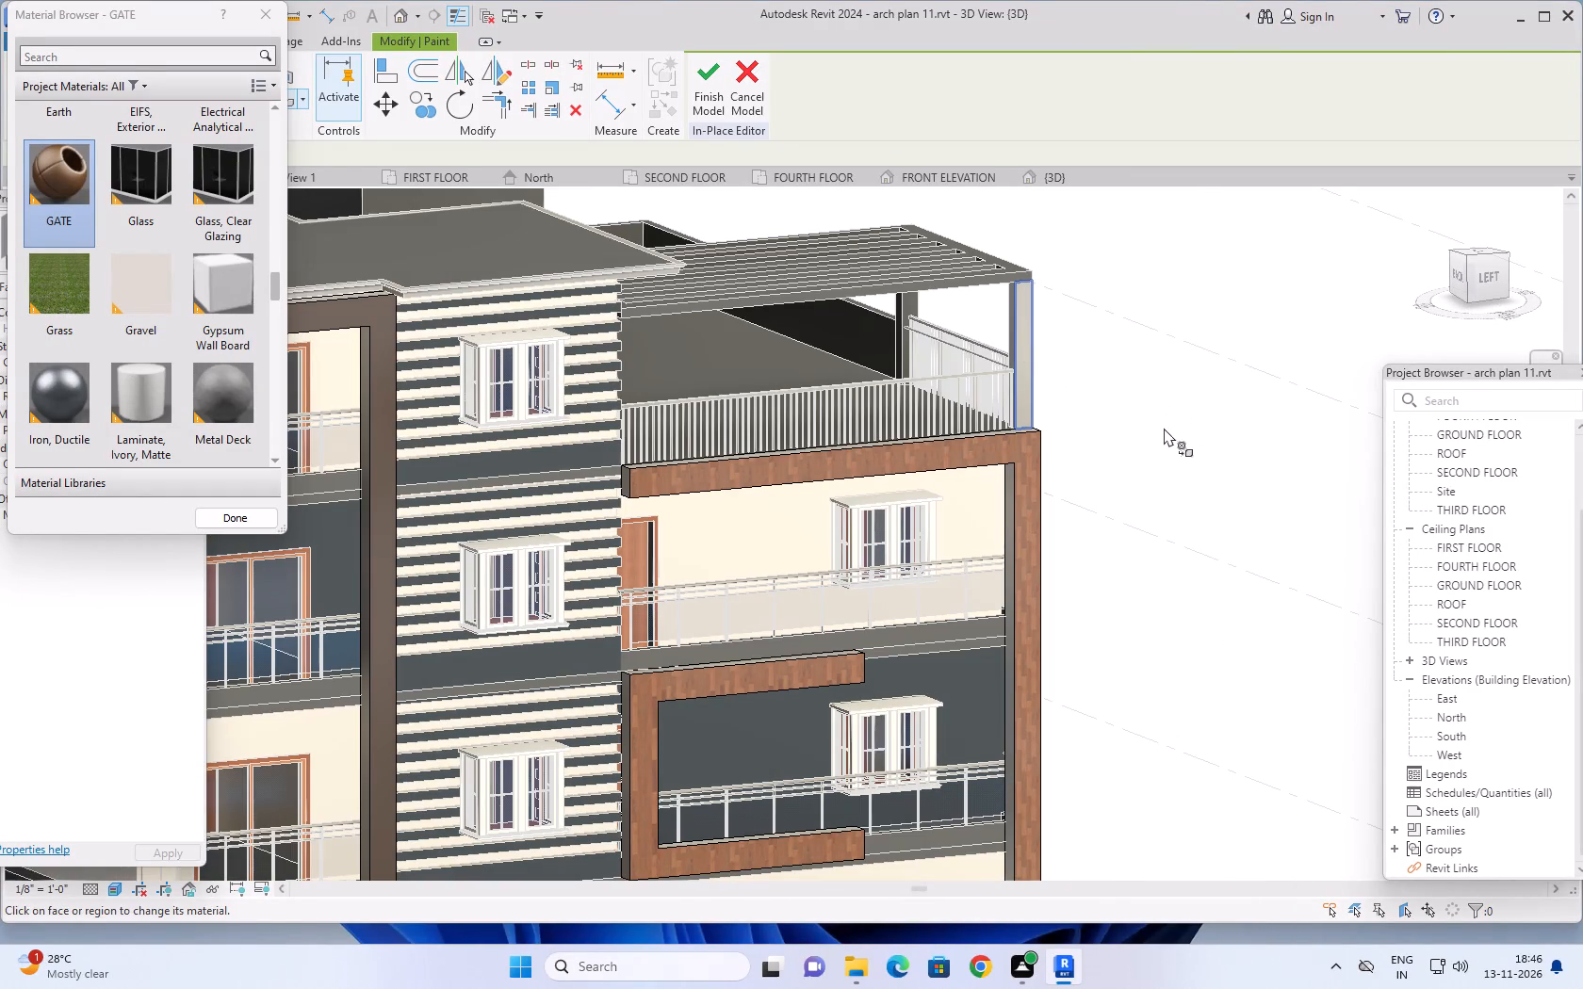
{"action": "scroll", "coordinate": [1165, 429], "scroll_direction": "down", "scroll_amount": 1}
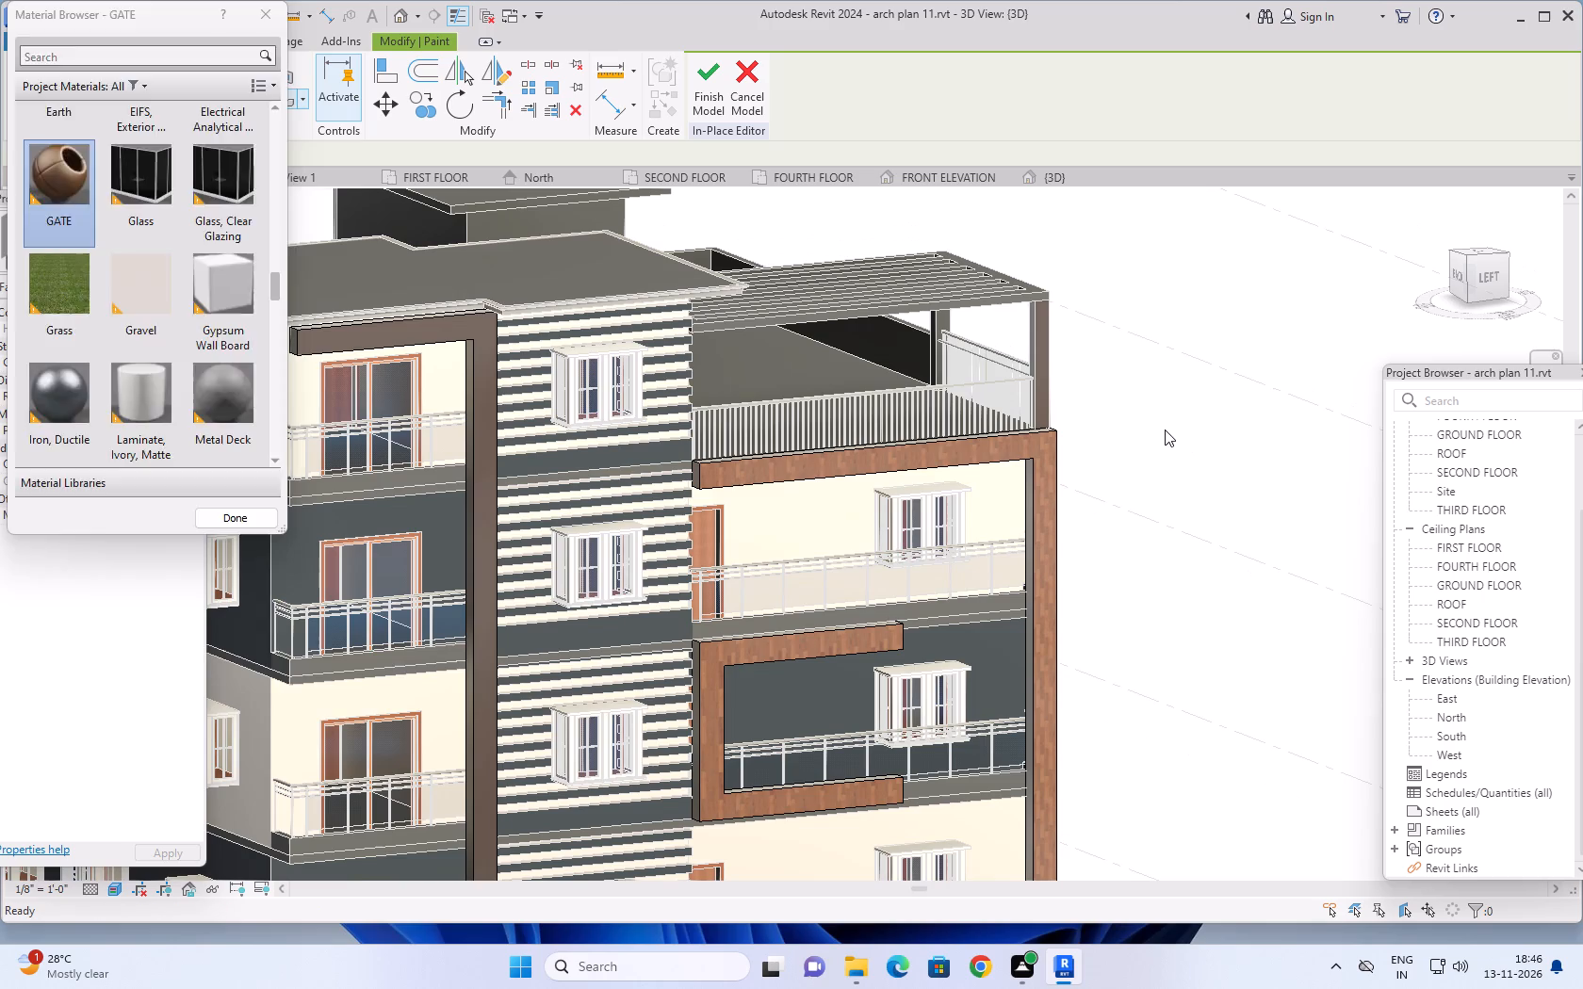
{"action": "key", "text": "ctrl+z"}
Finish editing the in-place generic model with its new Wood Planks and GATE finishes.
{"action": "scroll", "coordinate": [1165, 430], "scroll_direction": "down", "scroll_amount": 6}
{"action": "middle_click_drag", "start_coordinate": [1193, 524], "coordinate": [1184, 480]}
{"action": "left_click", "coordinate": [710, 73]}
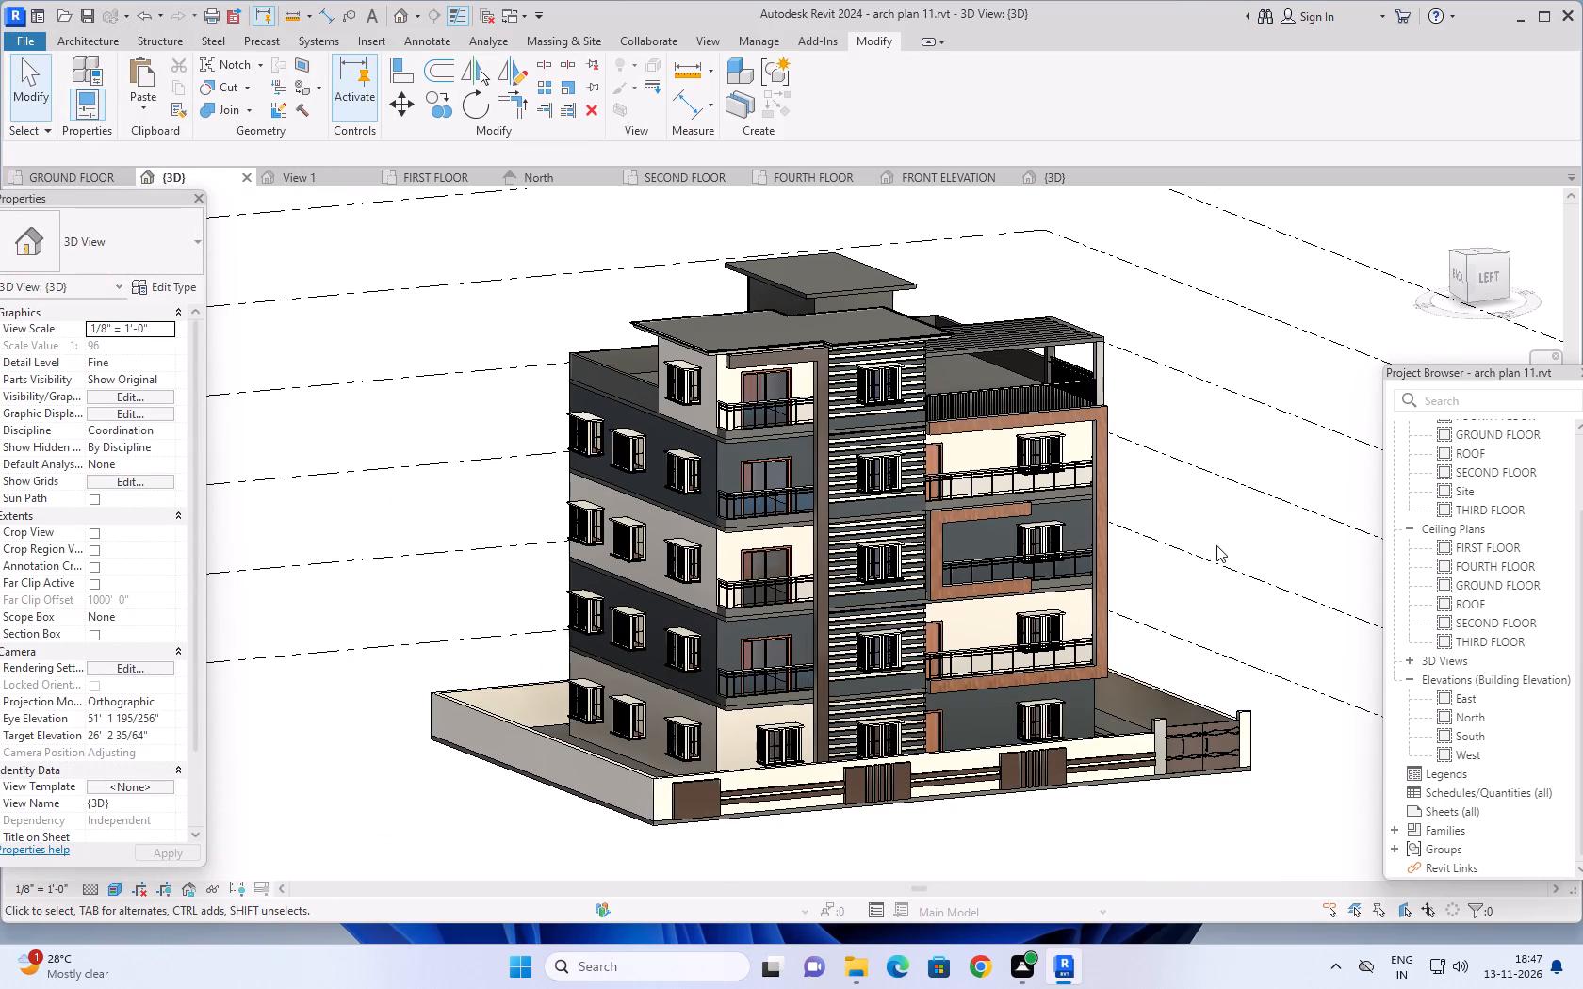
{"action": "middle_click_drag", "start_coordinate": [1216, 562], "coordinate": [1157, 509]}
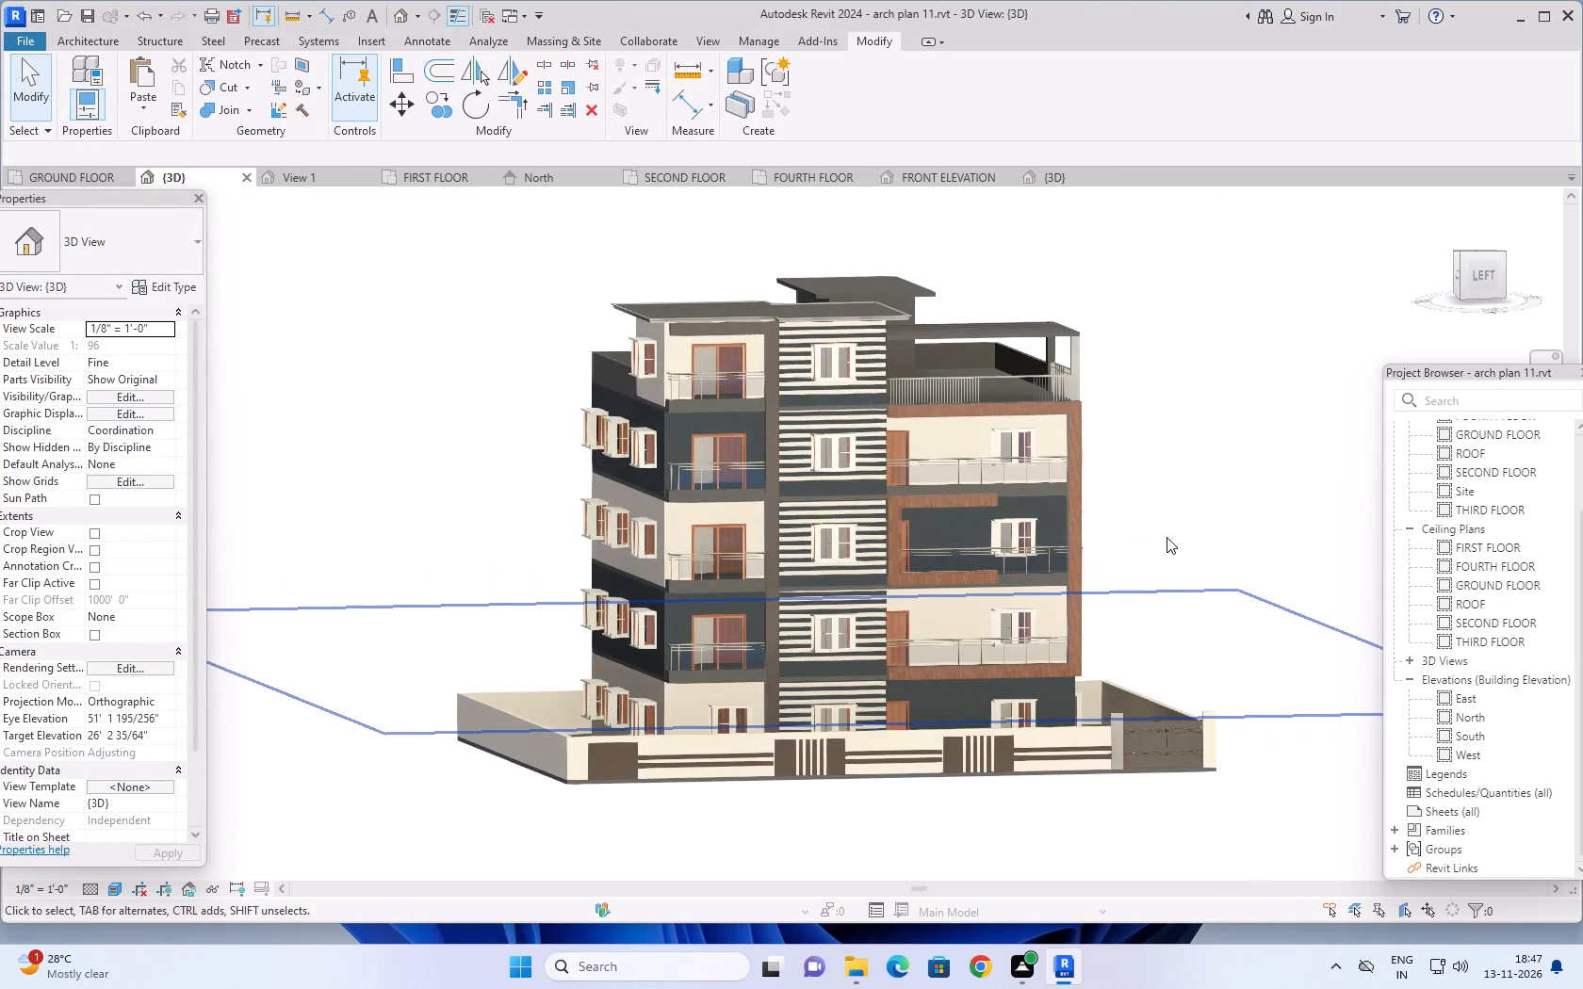
Examine the painted street facade, side walls and boundary wall from the corner of the building.
{"action": "scroll", "coordinate": [1186, 595], "scroll_direction": "up", "scroll_amount": 1}
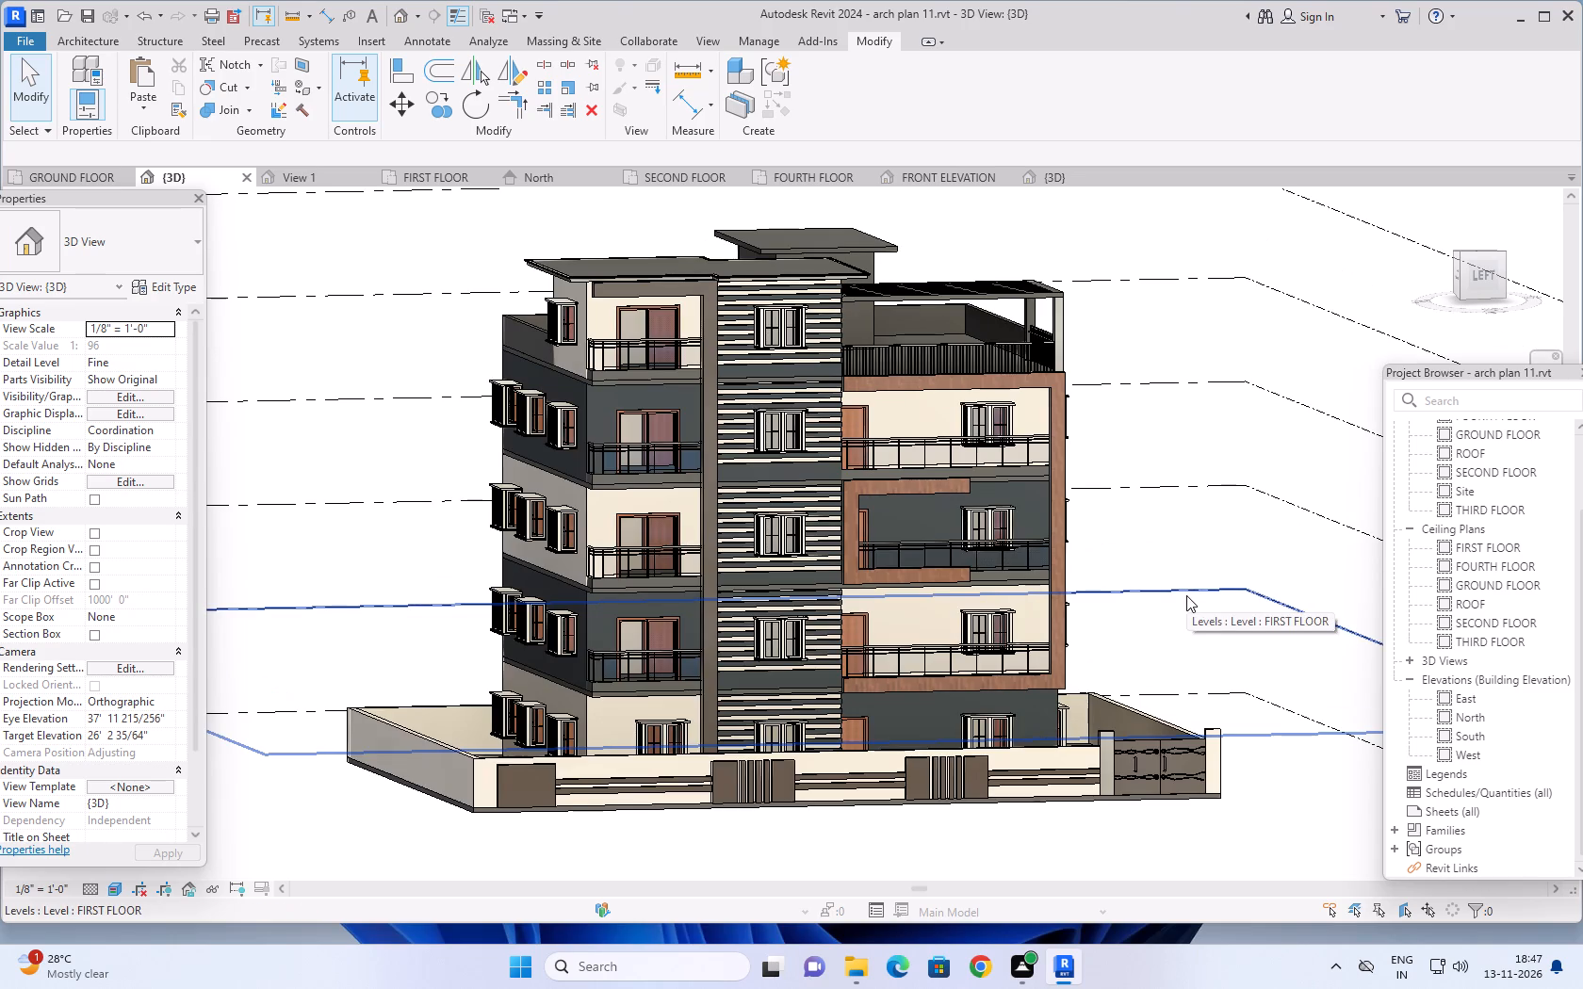
{"action": "middle_click_drag", "start_coordinate": [1110, 452], "coordinate": [1116, 454], "text": "shift"}
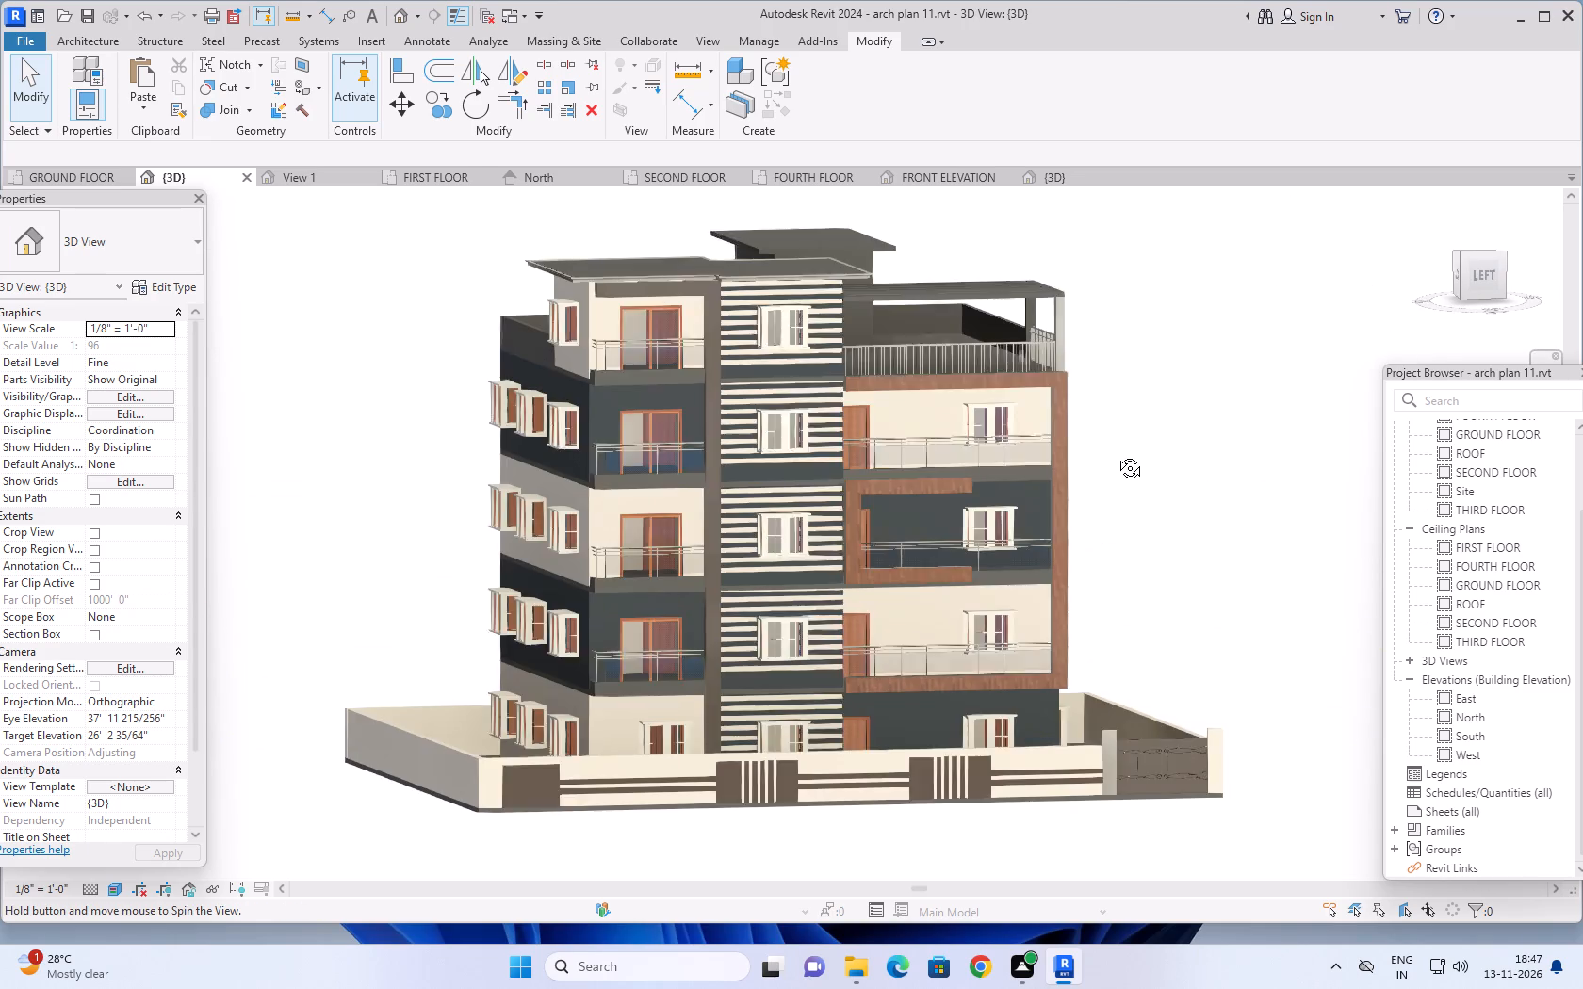
{"action": "middle_click_drag", "start_coordinate": [1116, 454], "coordinate": [1145, 480], "text": "shift"}
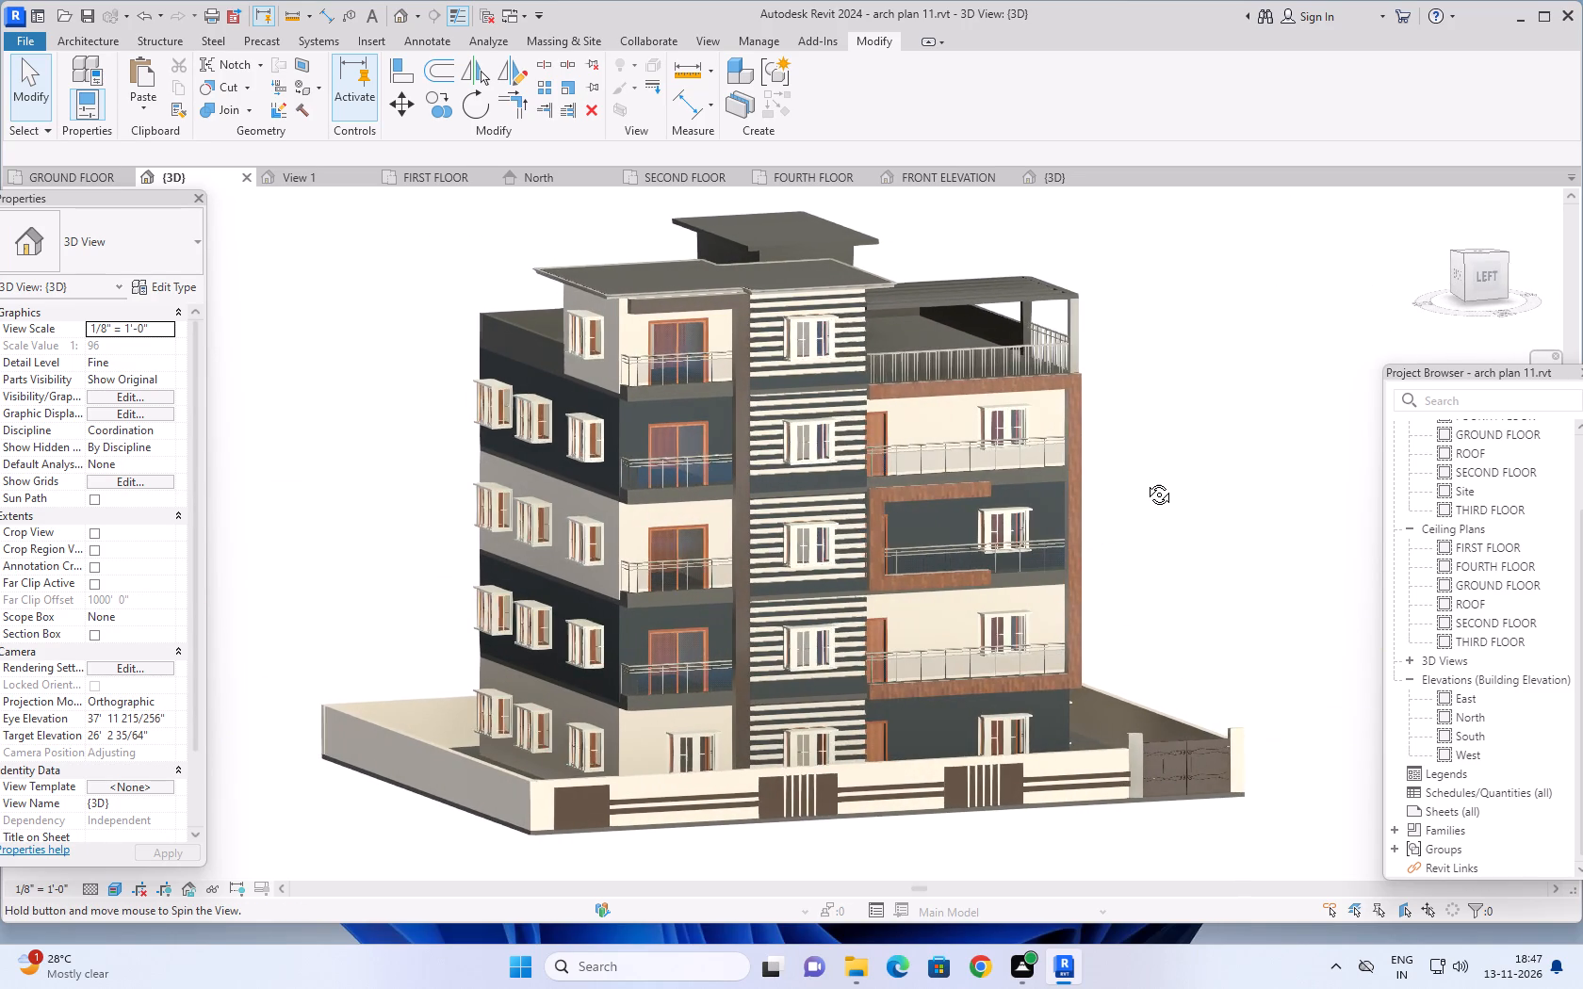
{"action": "middle_click_drag", "start_coordinate": [1145, 480], "coordinate": [1151, 484], "text": "shift"}
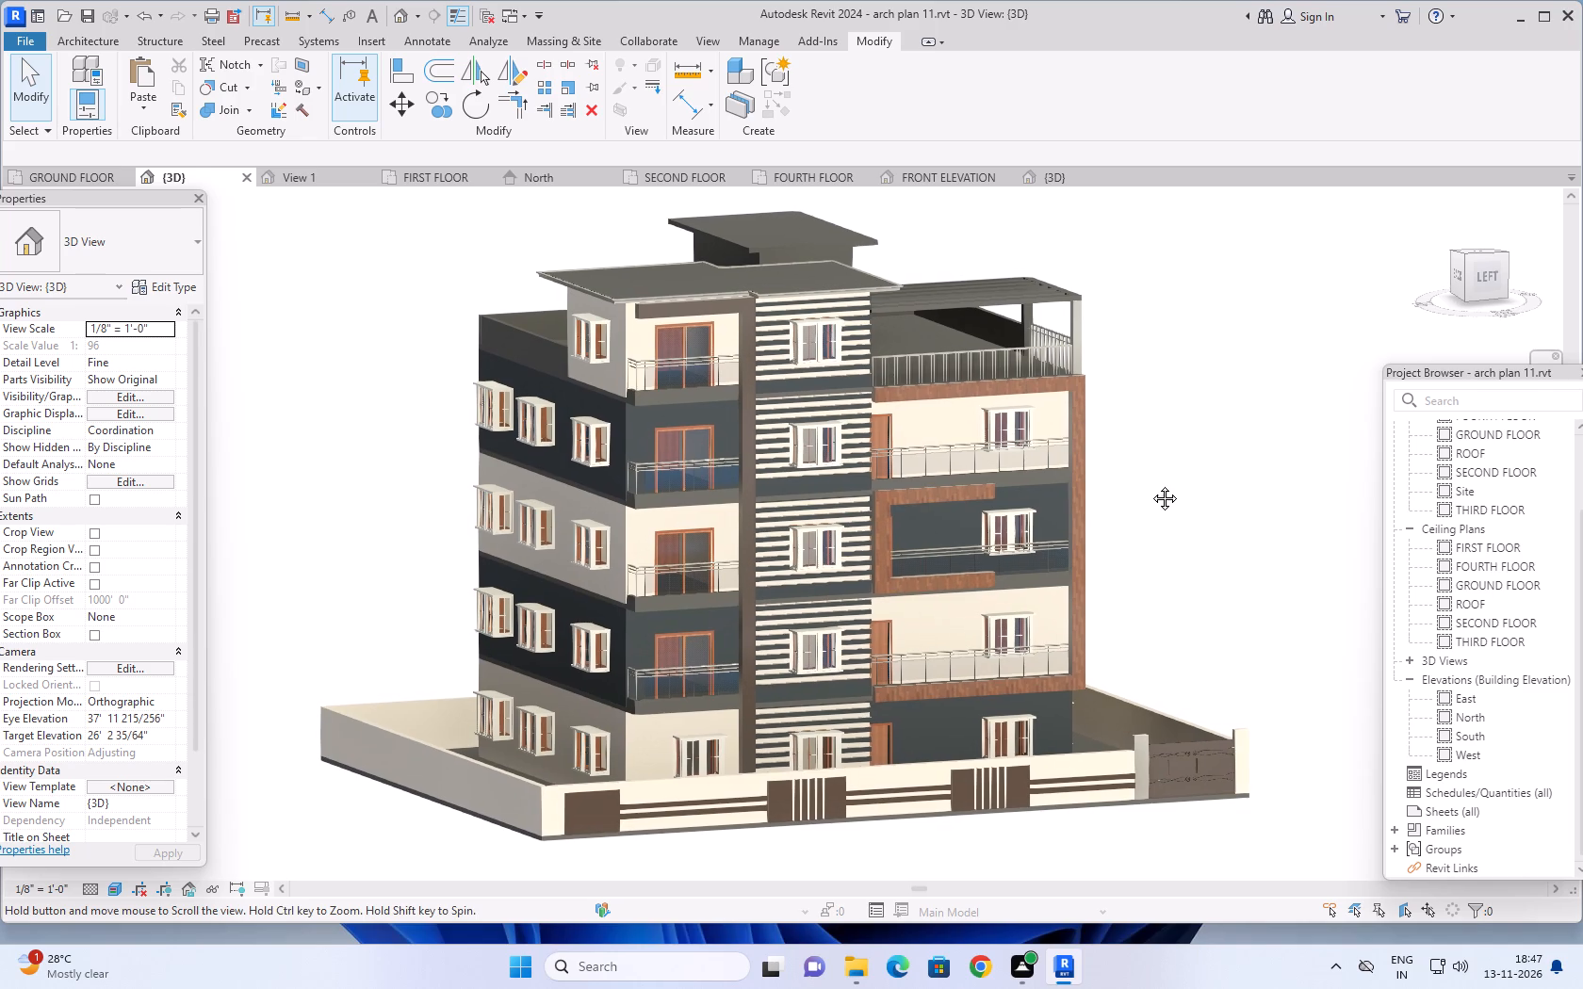
{"action": "middle_click_drag", "start_coordinate": [1151, 484], "coordinate": [1152, 485], "text": "shift"}
{"action": "middle_click_drag", "start_coordinate": [1159, 404], "coordinate": [1152, 445]}
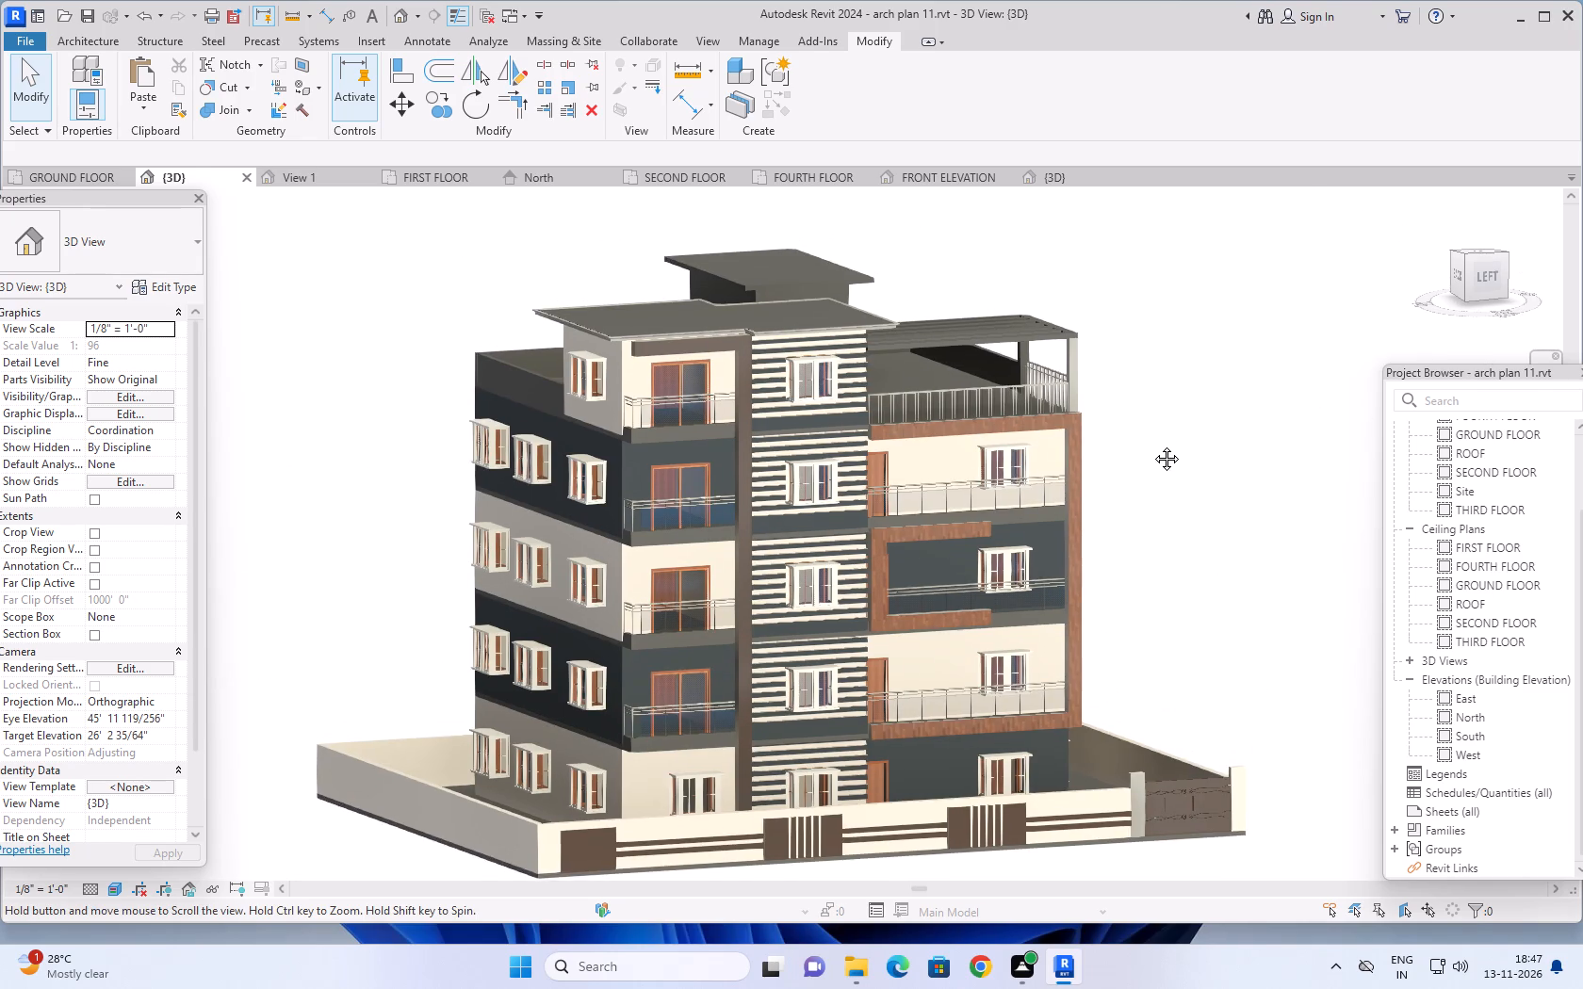
{"action": "middle_click_drag", "start_coordinate": [1152, 445], "coordinate": [1152, 453]}
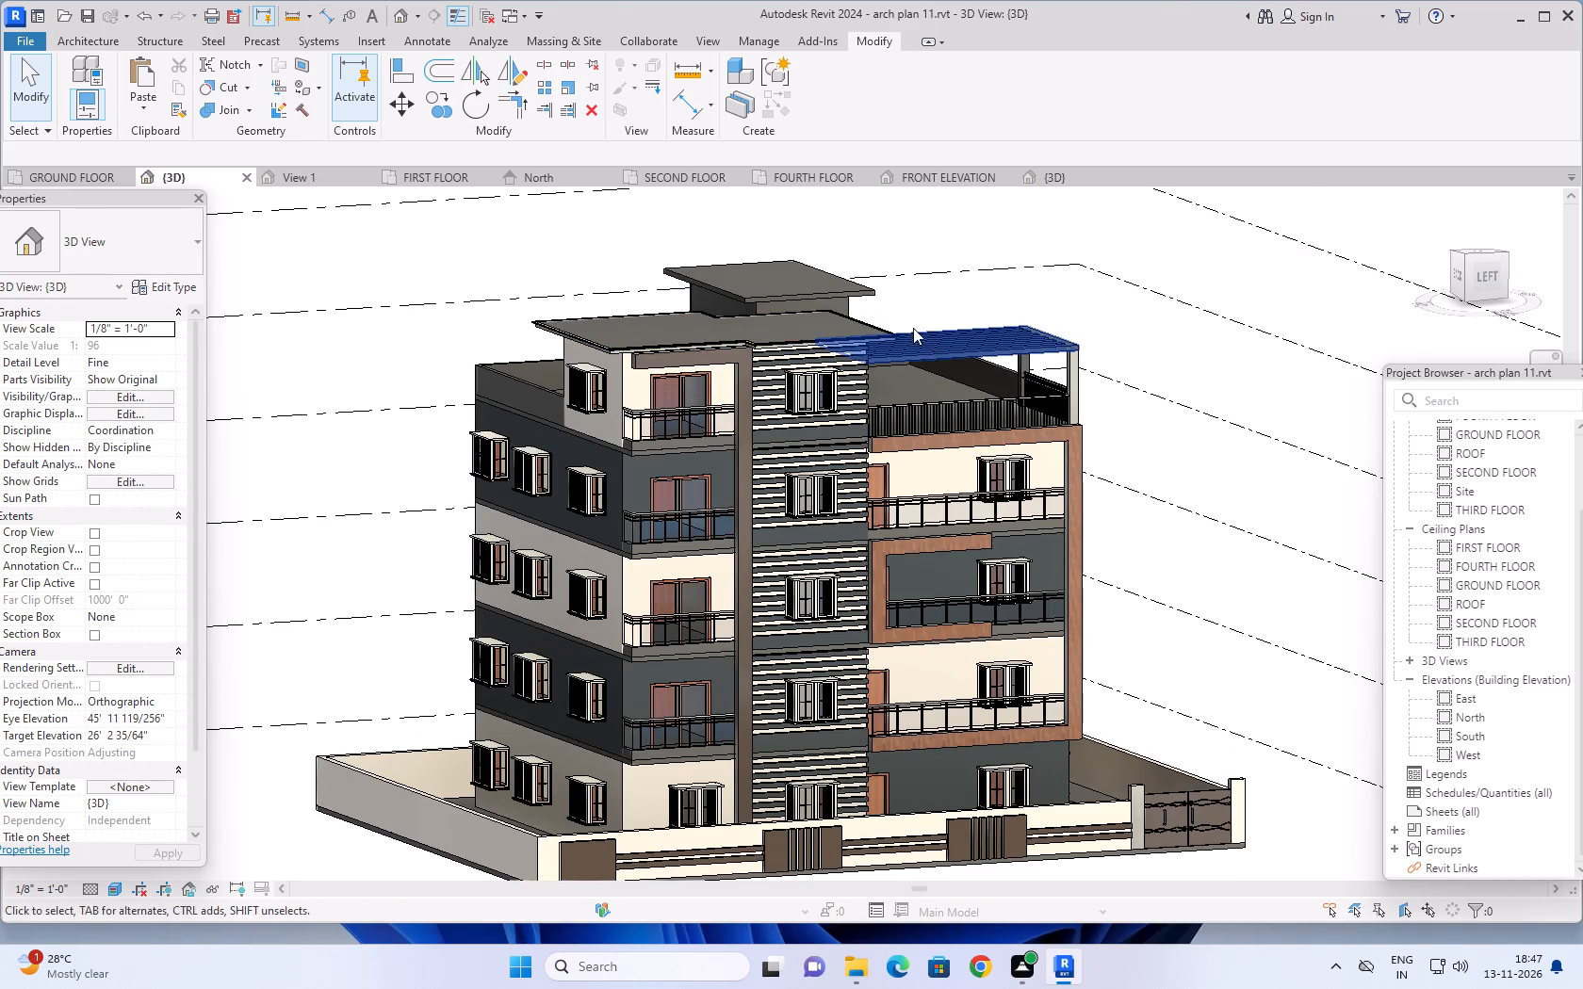
Paint the roof terrace pergola's top face, its street-side edge and the street face of its corner column with the Earth material.
{"action": "left_click", "coordinate": [301, 87]}
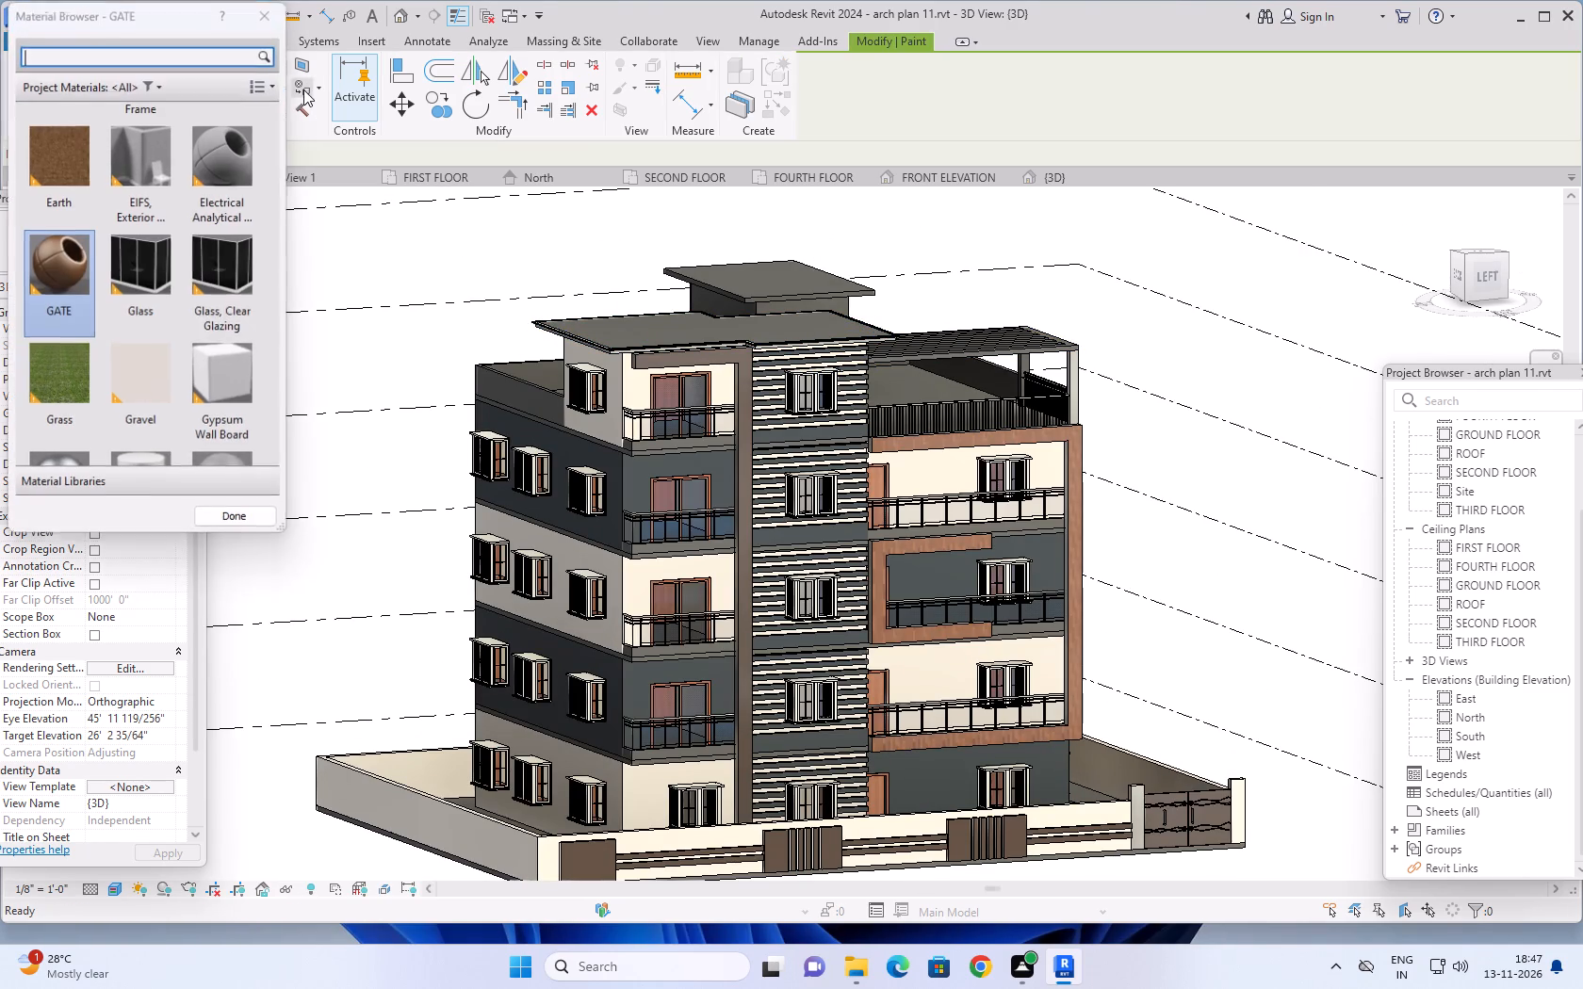
{"action": "left_click", "coordinate": [57, 153]}
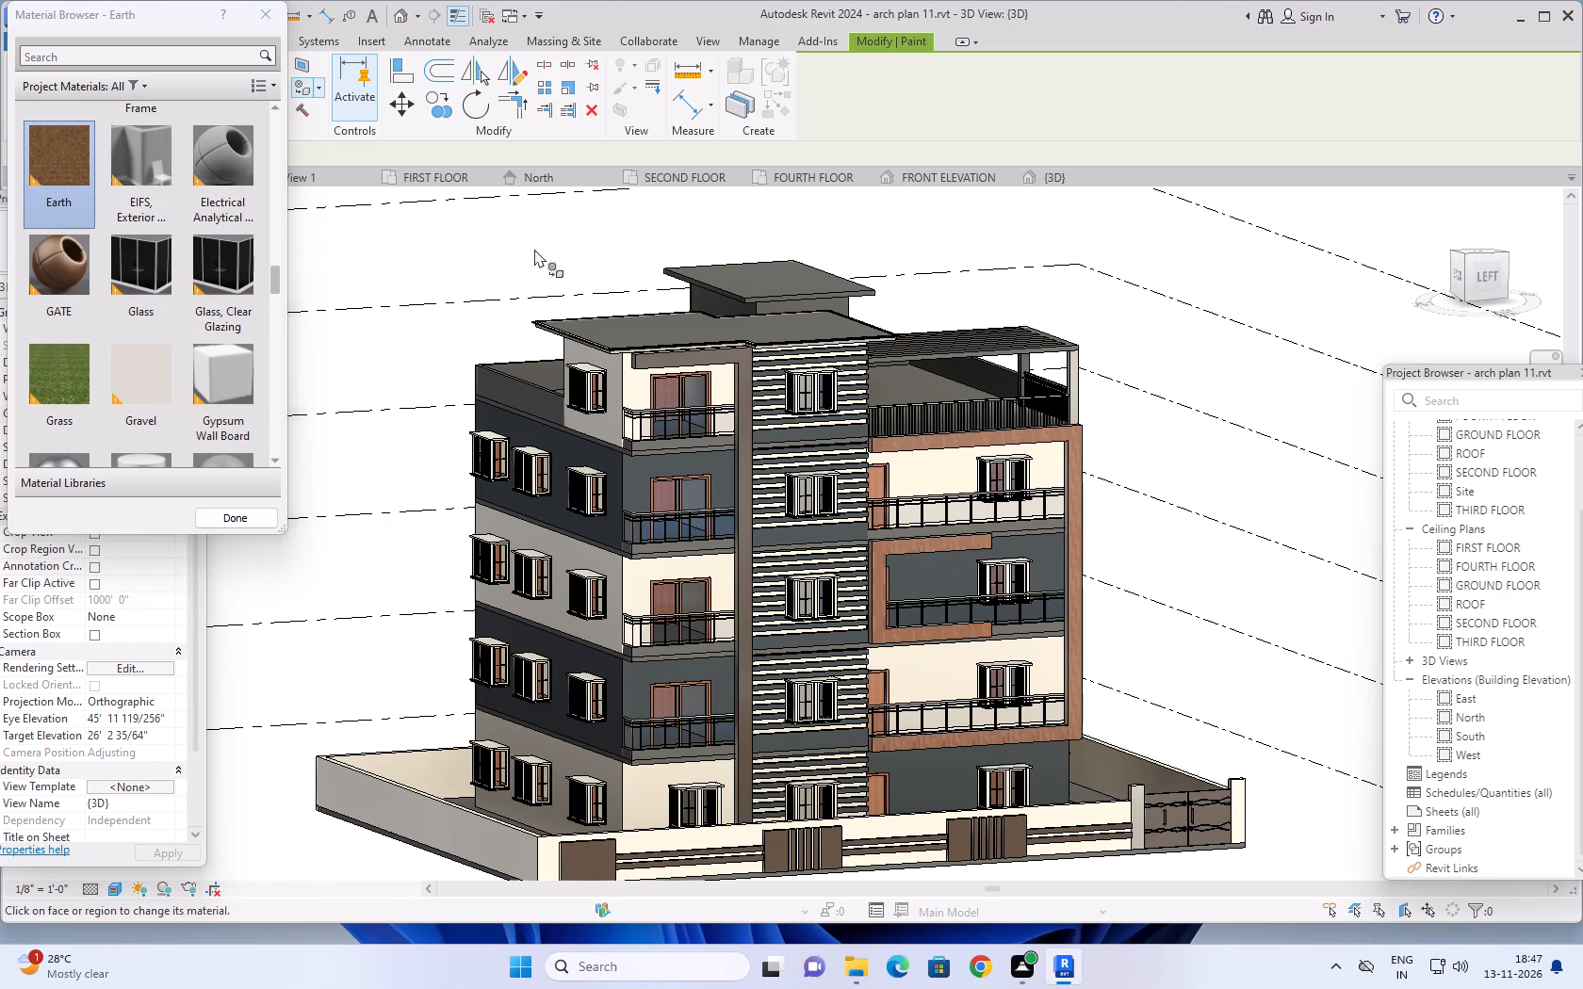
{"action": "middle_click_drag", "start_coordinate": [990, 280], "coordinate": [947, 650], "text": "shift"}
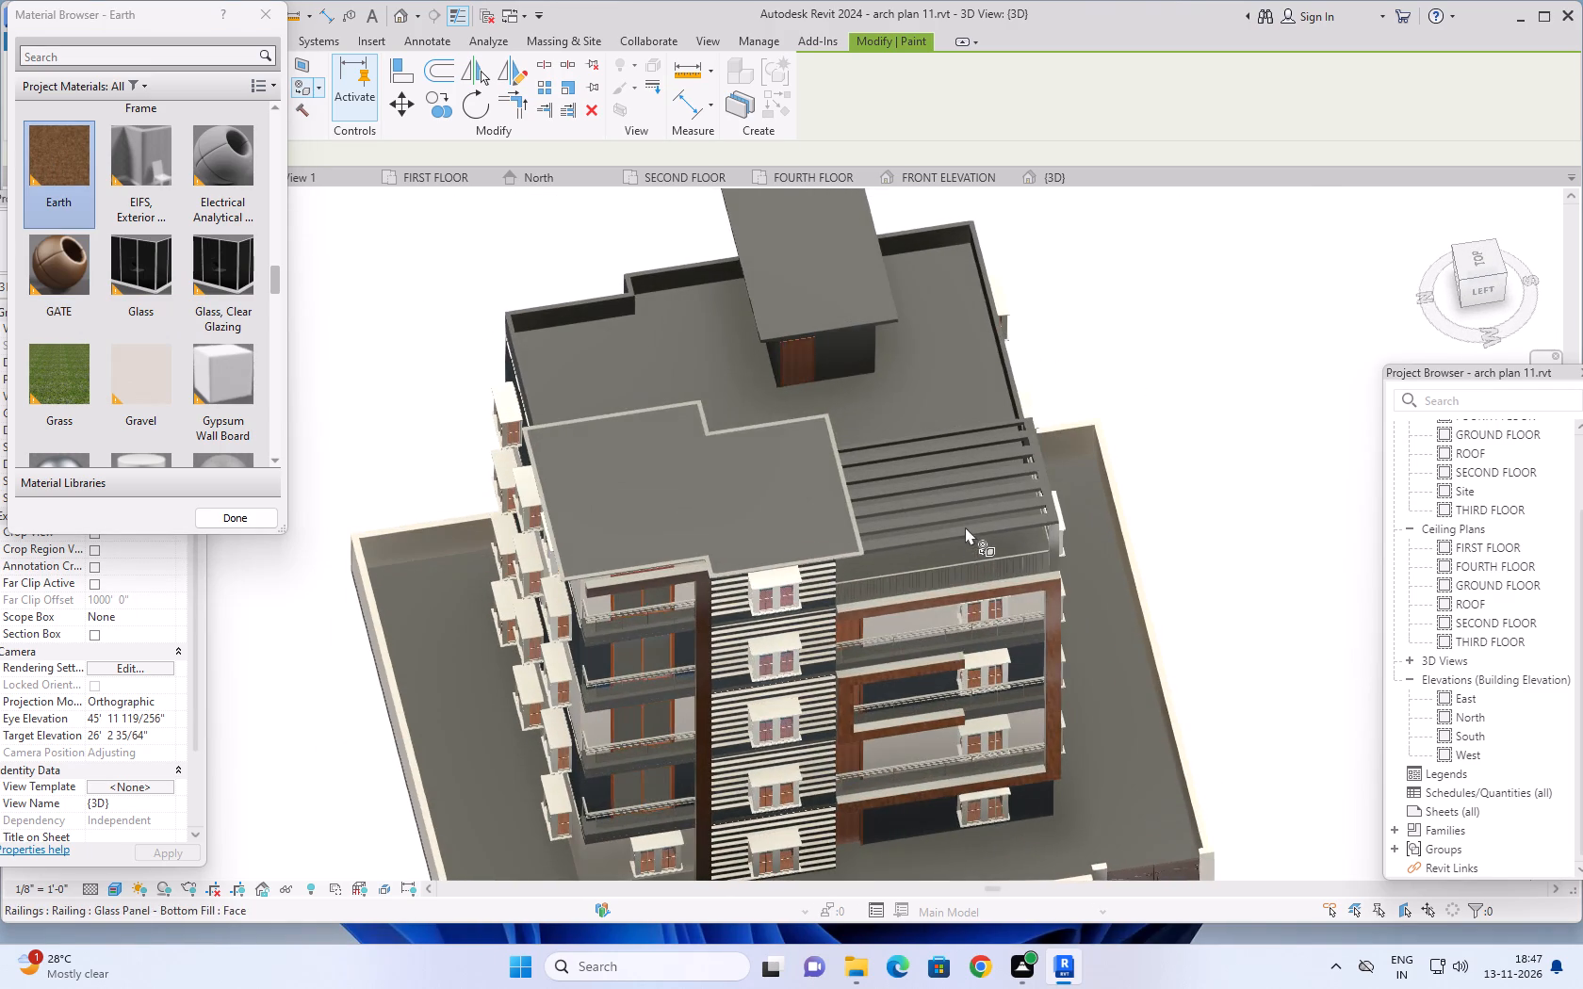
{"action": "left_click", "coordinate": [958, 503]}
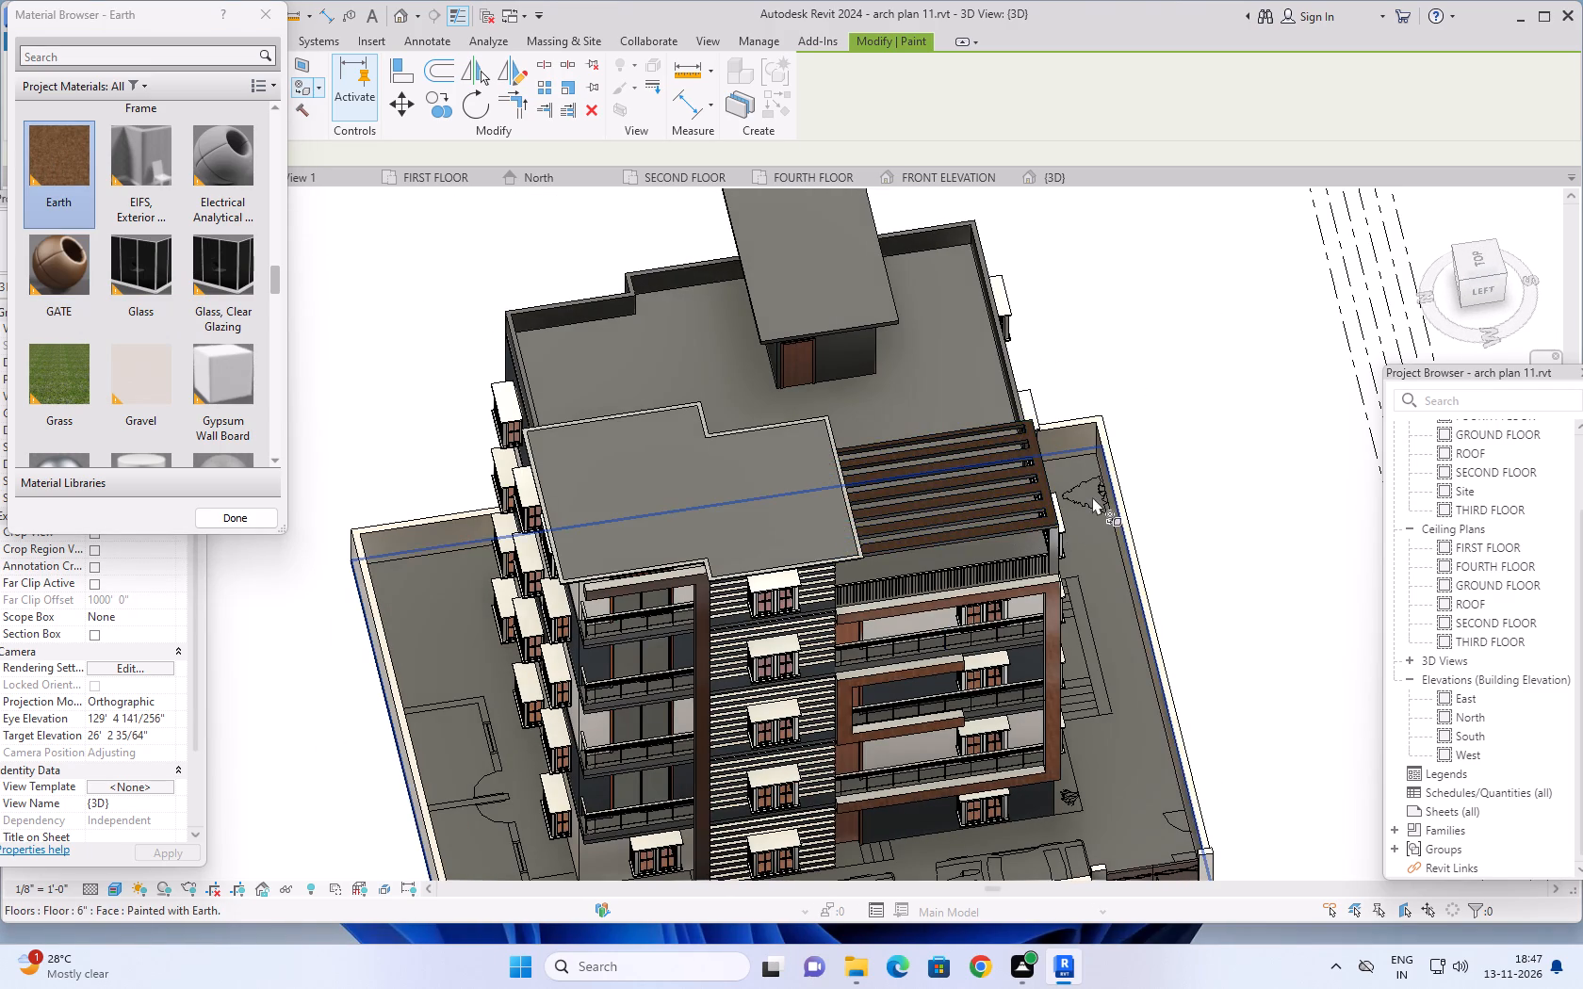
{"action": "middle_click_drag", "start_coordinate": [1092, 496], "coordinate": [1092, 256], "text": "shift"}
{"action": "scroll", "coordinate": [1053, 445], "scroll_direction": "up", "scroll_amount": 5}
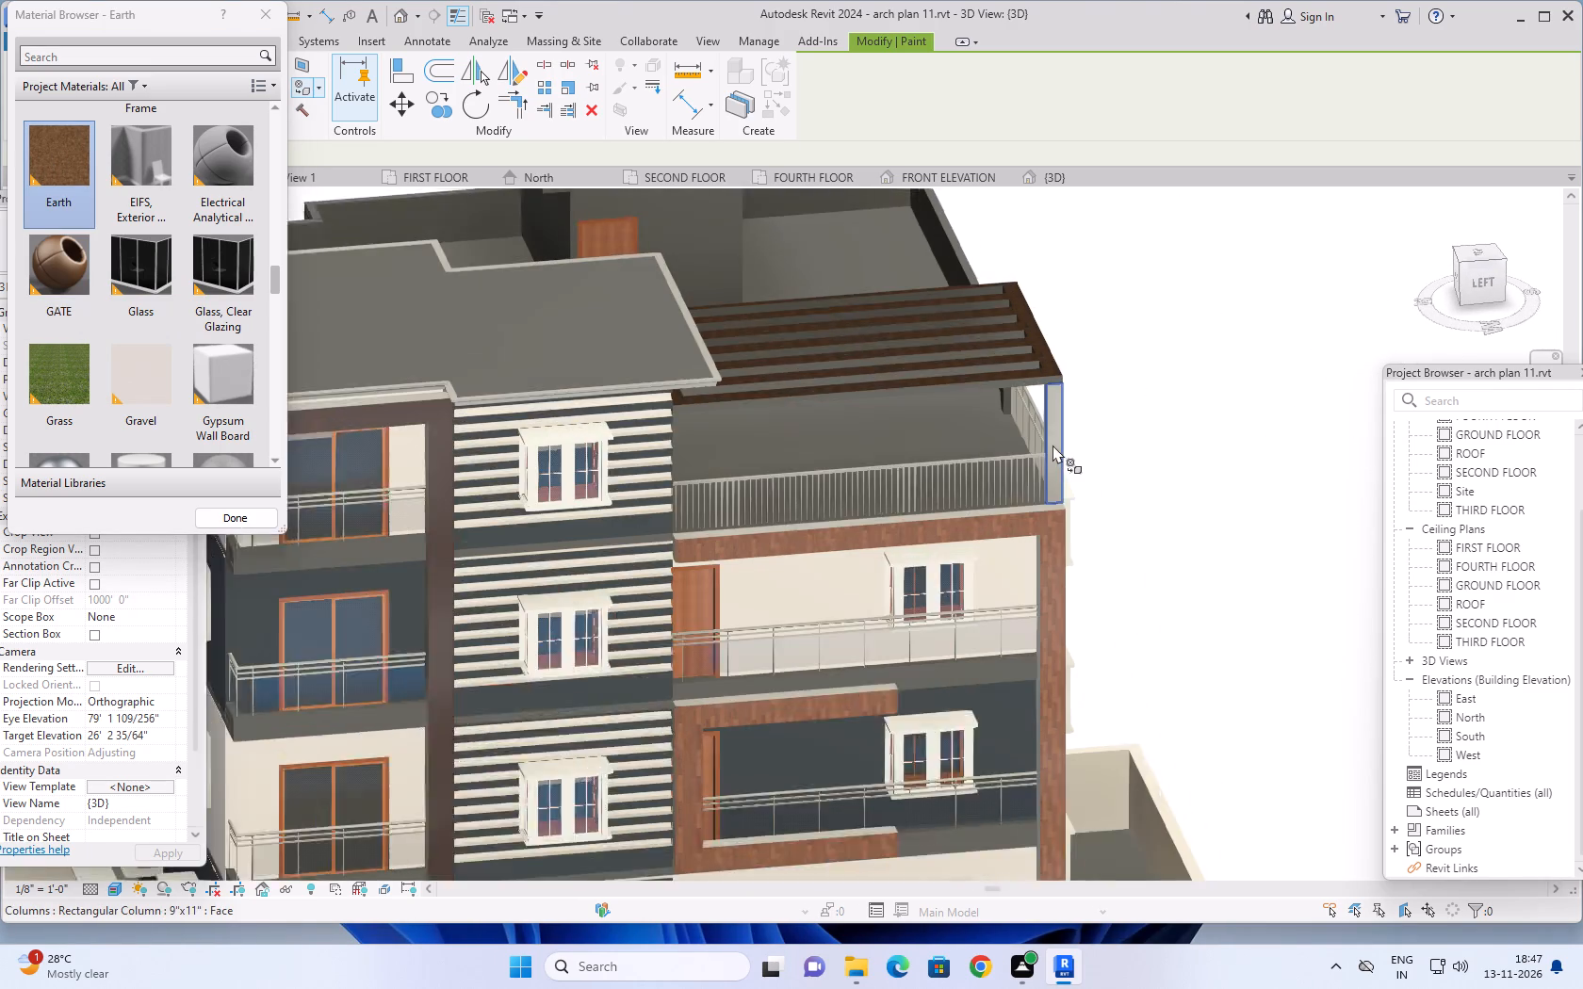
{"action": "left_click", "coordinate": [1053, 441]}
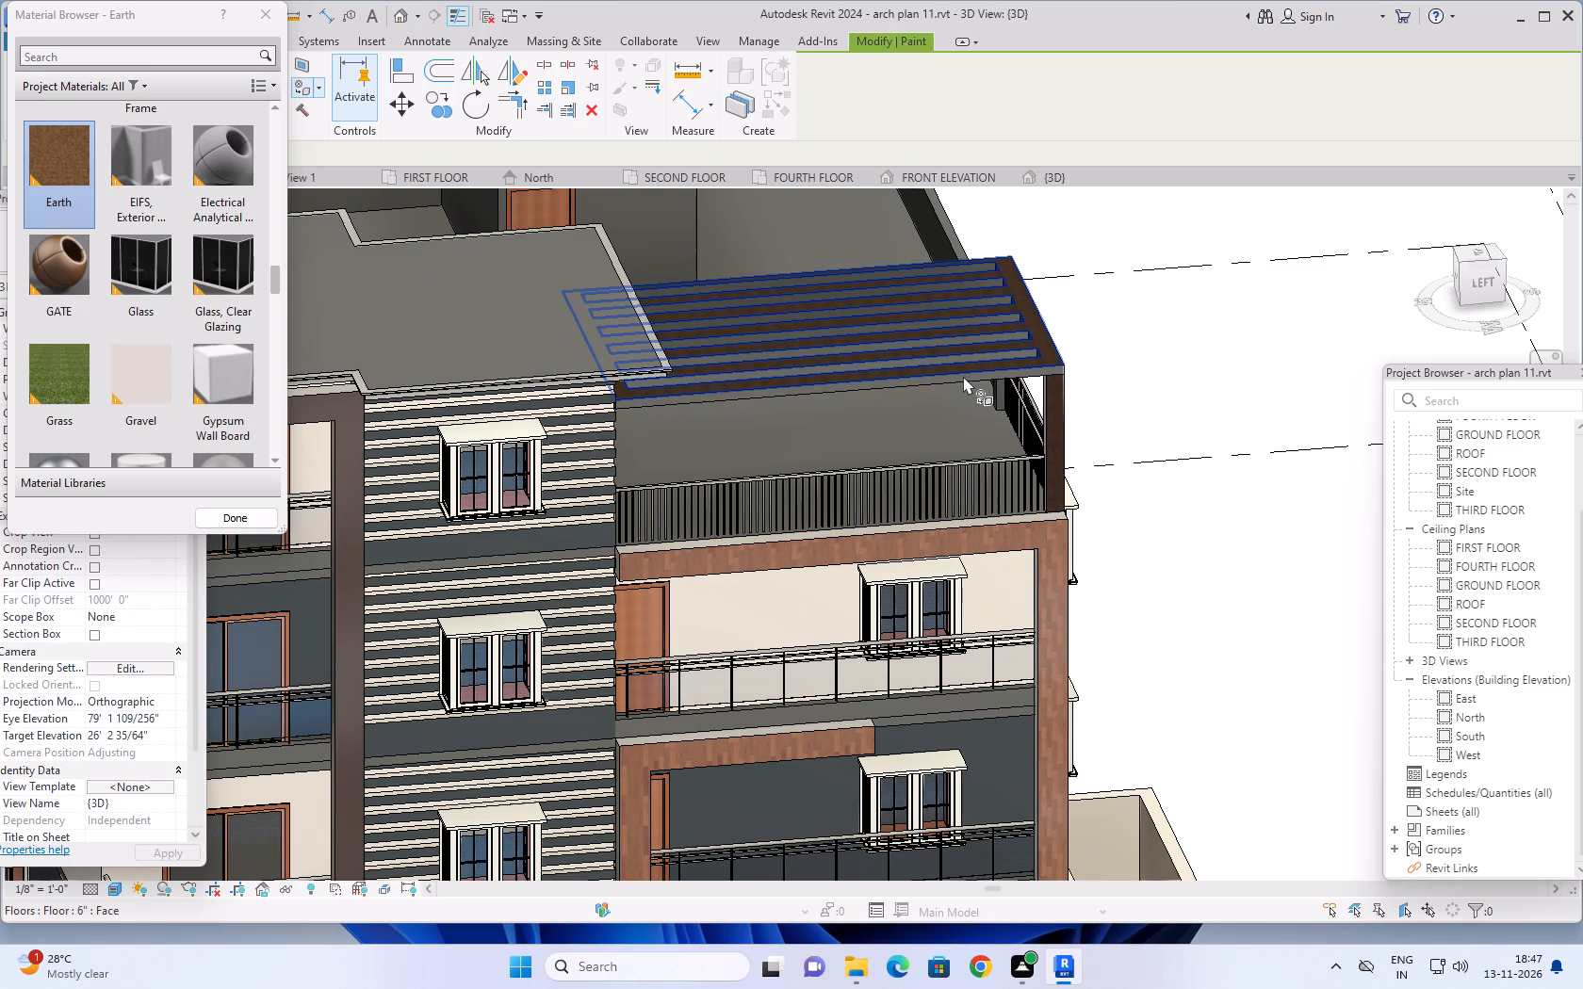
{"action": "scroll", "coordinate": [934, 380], "scroll_direction": "up", "scroll_amount": 7}
{"action": "left_click", "coordinate": [912, 381]}
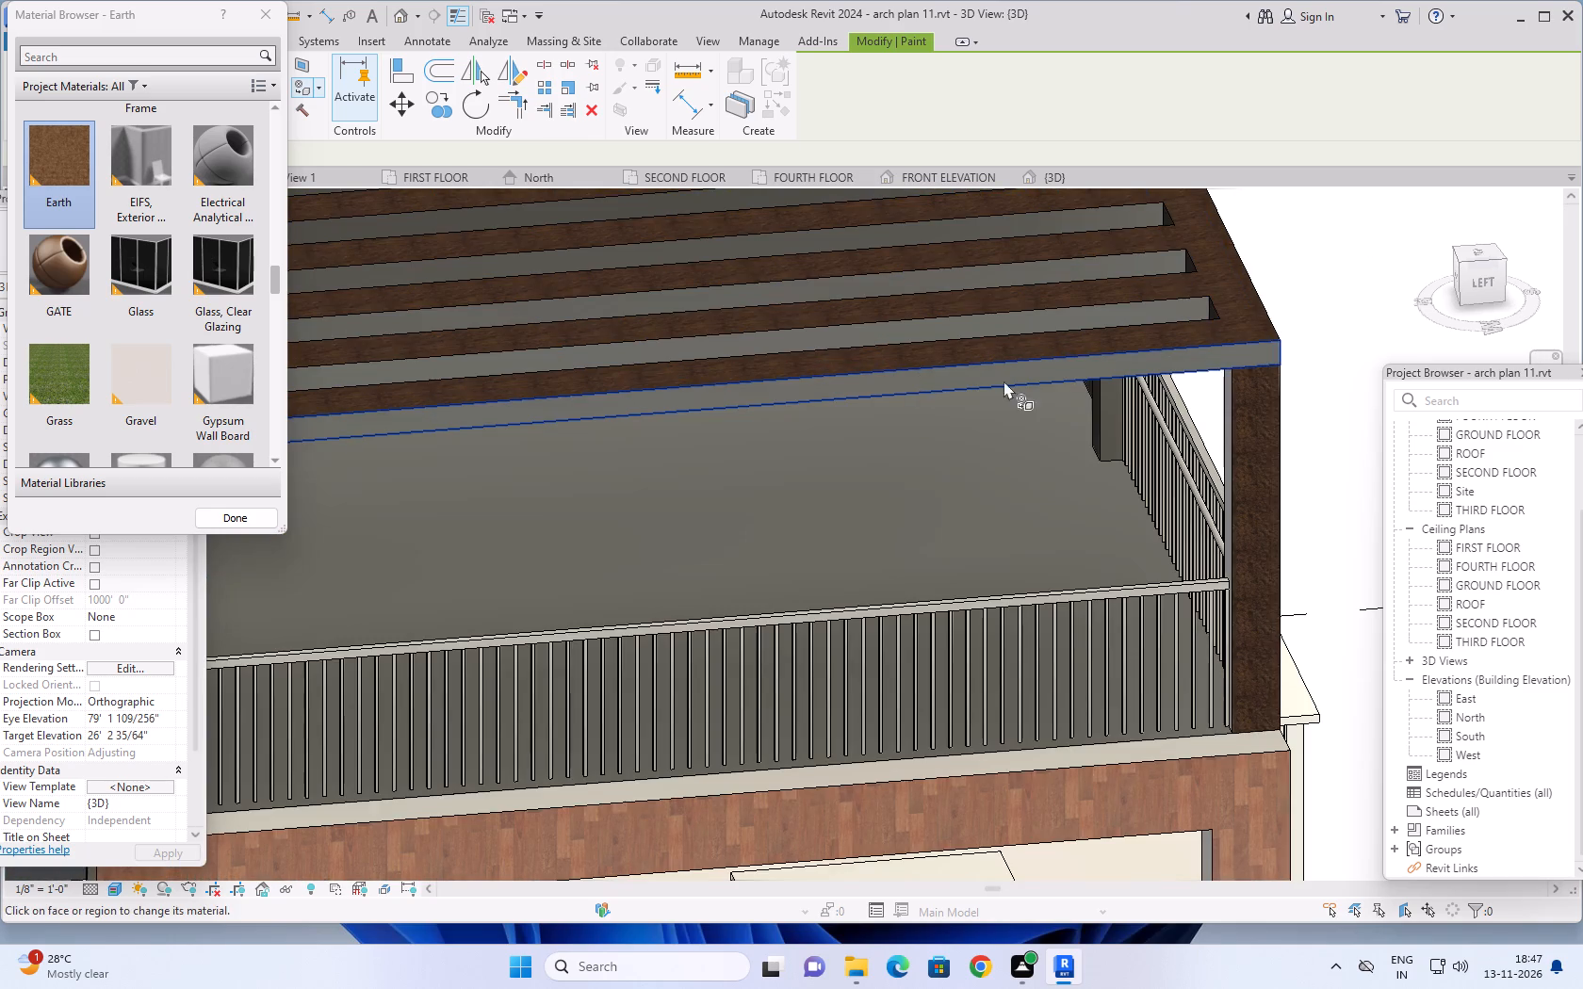
Paint the pergola's outer side edge and the side faces of its two columns with the Earth material.
{"action": "scroll", "coordinate": [1065, 389], "scroll_direction": "down", "scroll_amount": 2}
{"action": "middle_click_drag", "start_coordinate": [1170, 428], "coordinate": [811, 362], "text": "shift"}
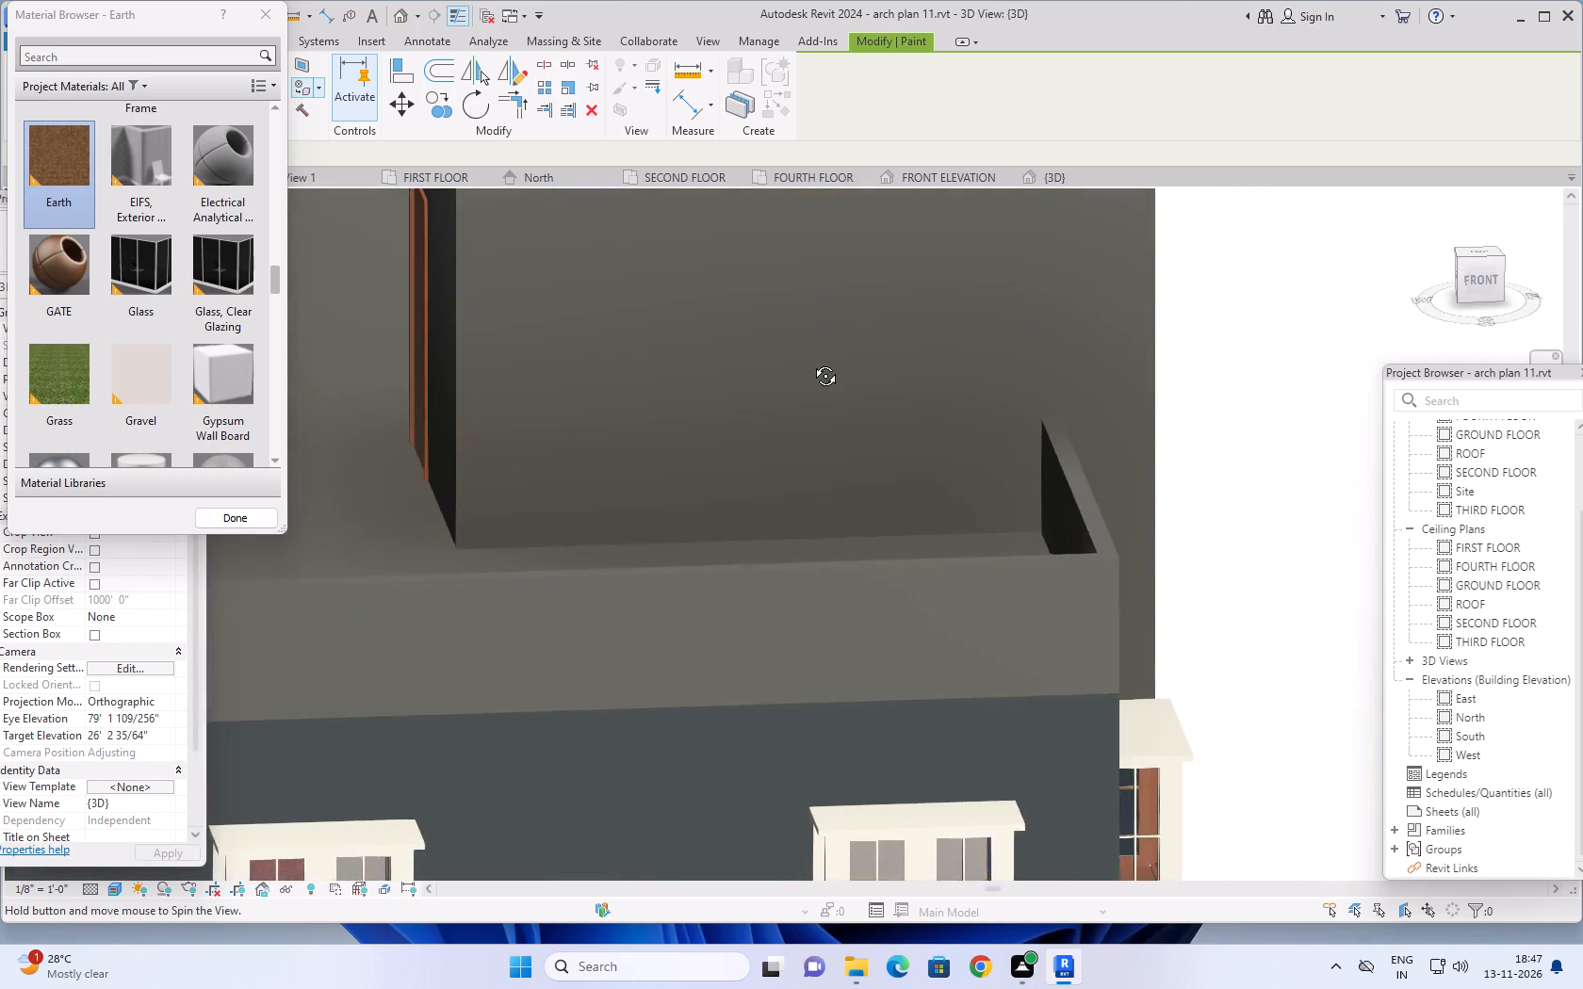
{"action": "middle_click_drag", "start_coordinate": [811, 362], "coordinate": [824, 374], "text": "shift"}
{"action": "scroll", "coordinate": [881, 413], "scroll_direction": "down", "scroll_amount": 9}
{"action": "scroll", "coordinate": [480, 469], "scroll_direction": "up", "scroll_amount": 6}
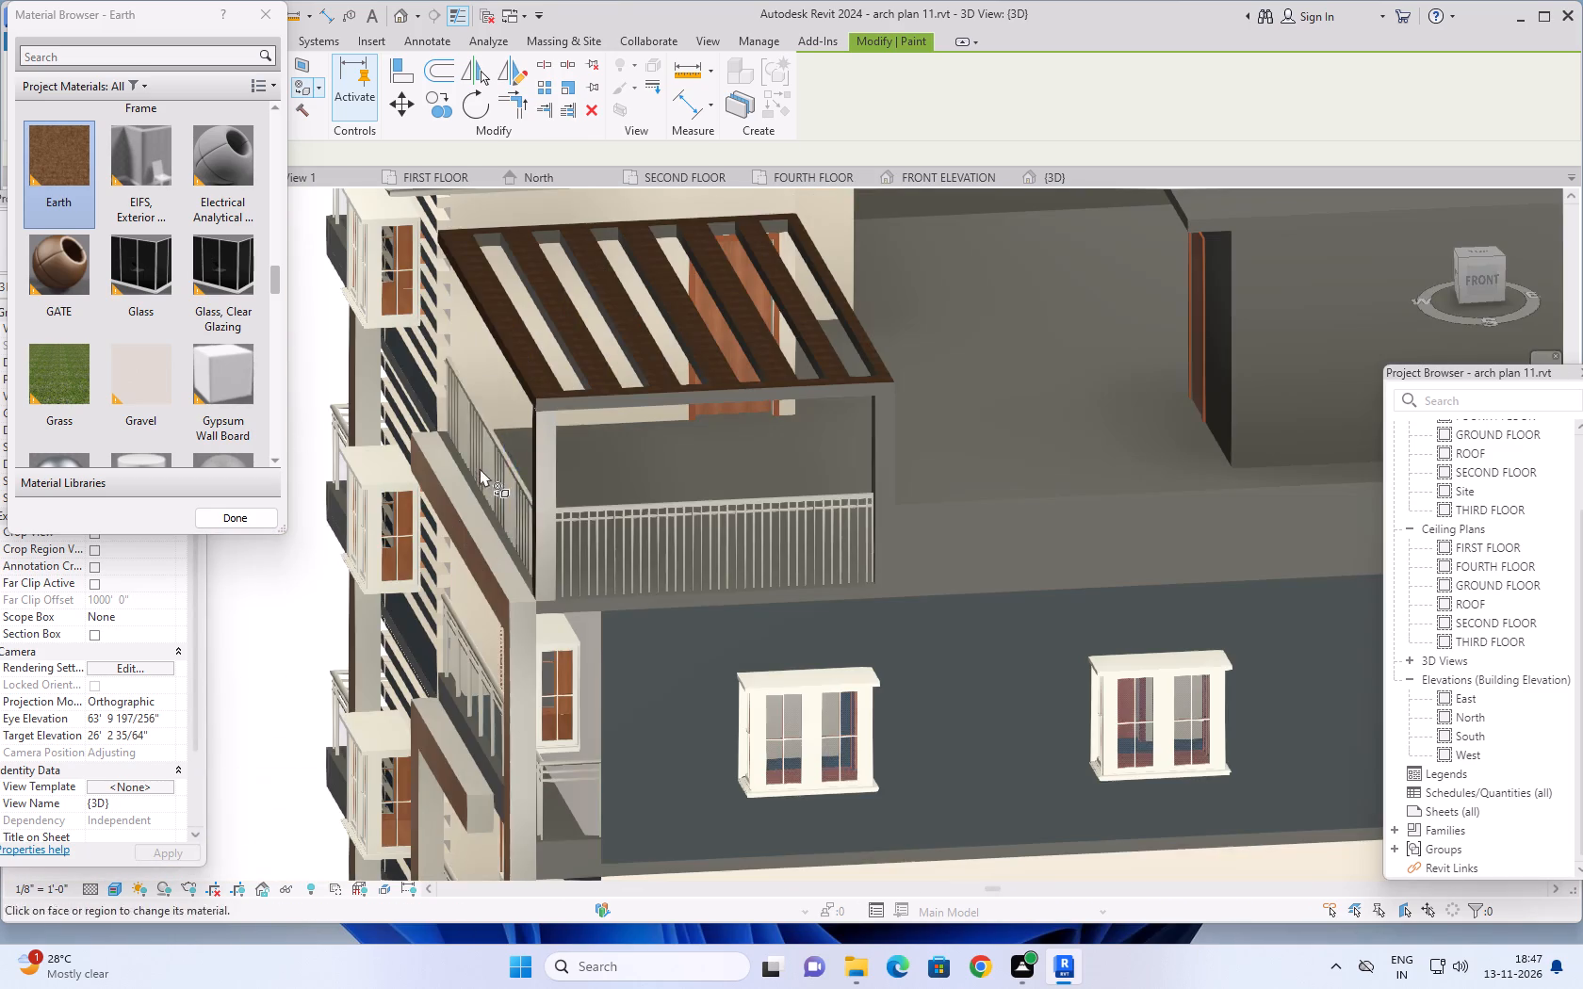
{"action": "left_click", "coordinate": [545, 459]}
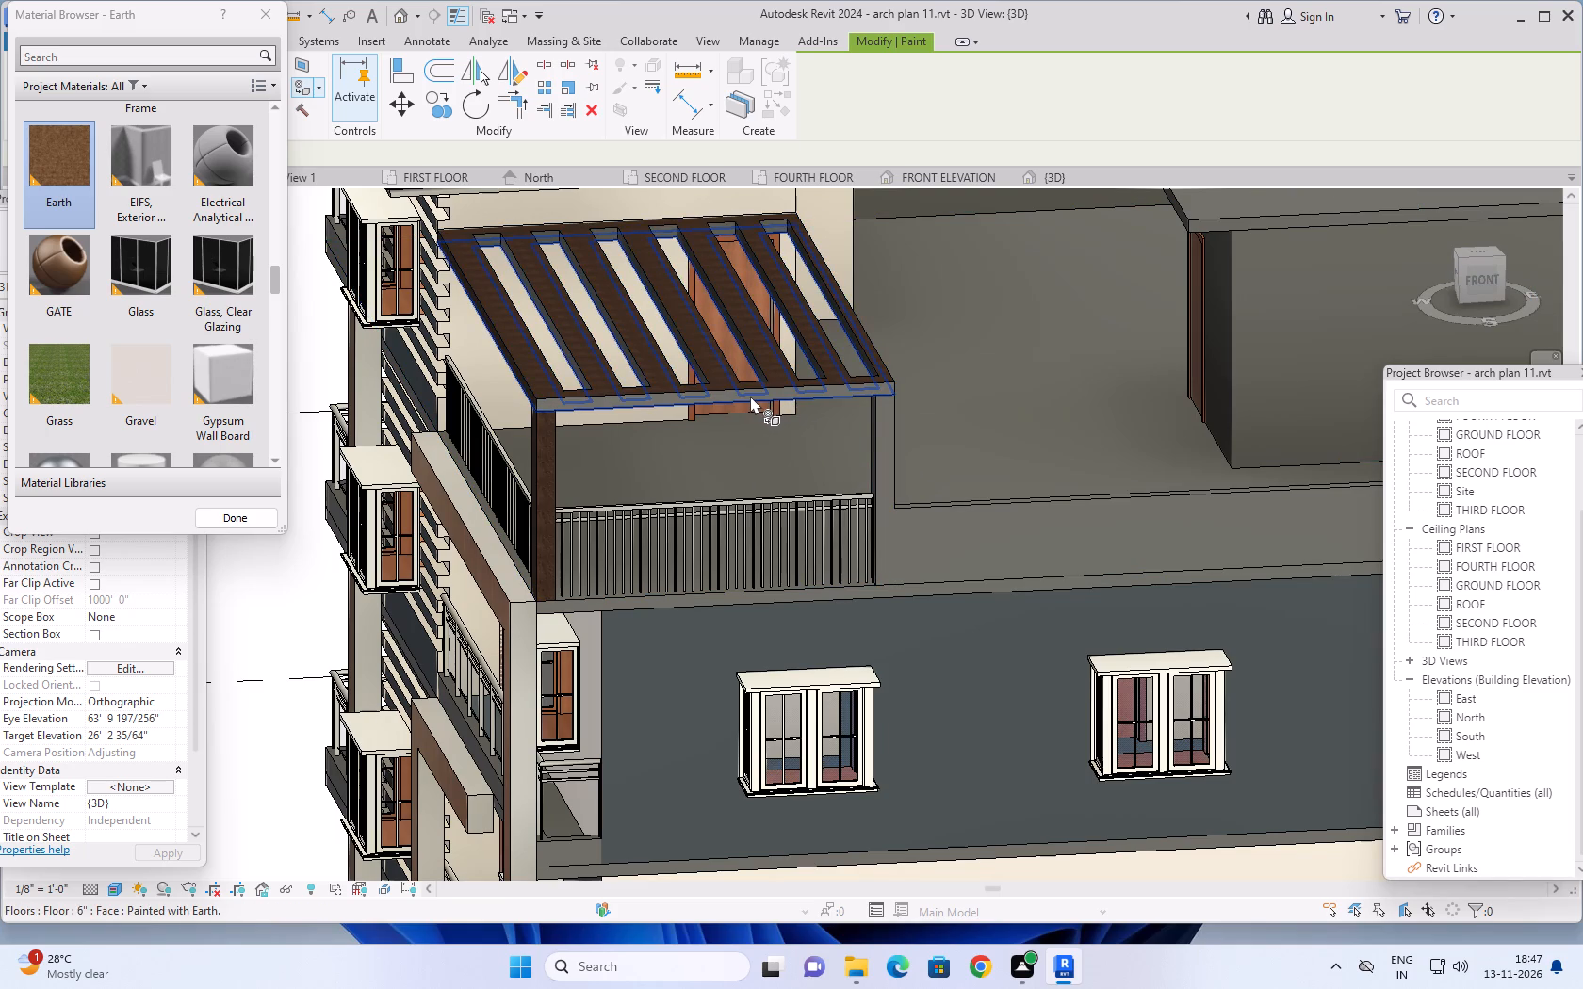
{"action": "scroll", "coordinate": [750, 396], "scroll_direction": "up", "scroll_amount": 5}
{"action": "left_click", "coordinate": [719, 396]}
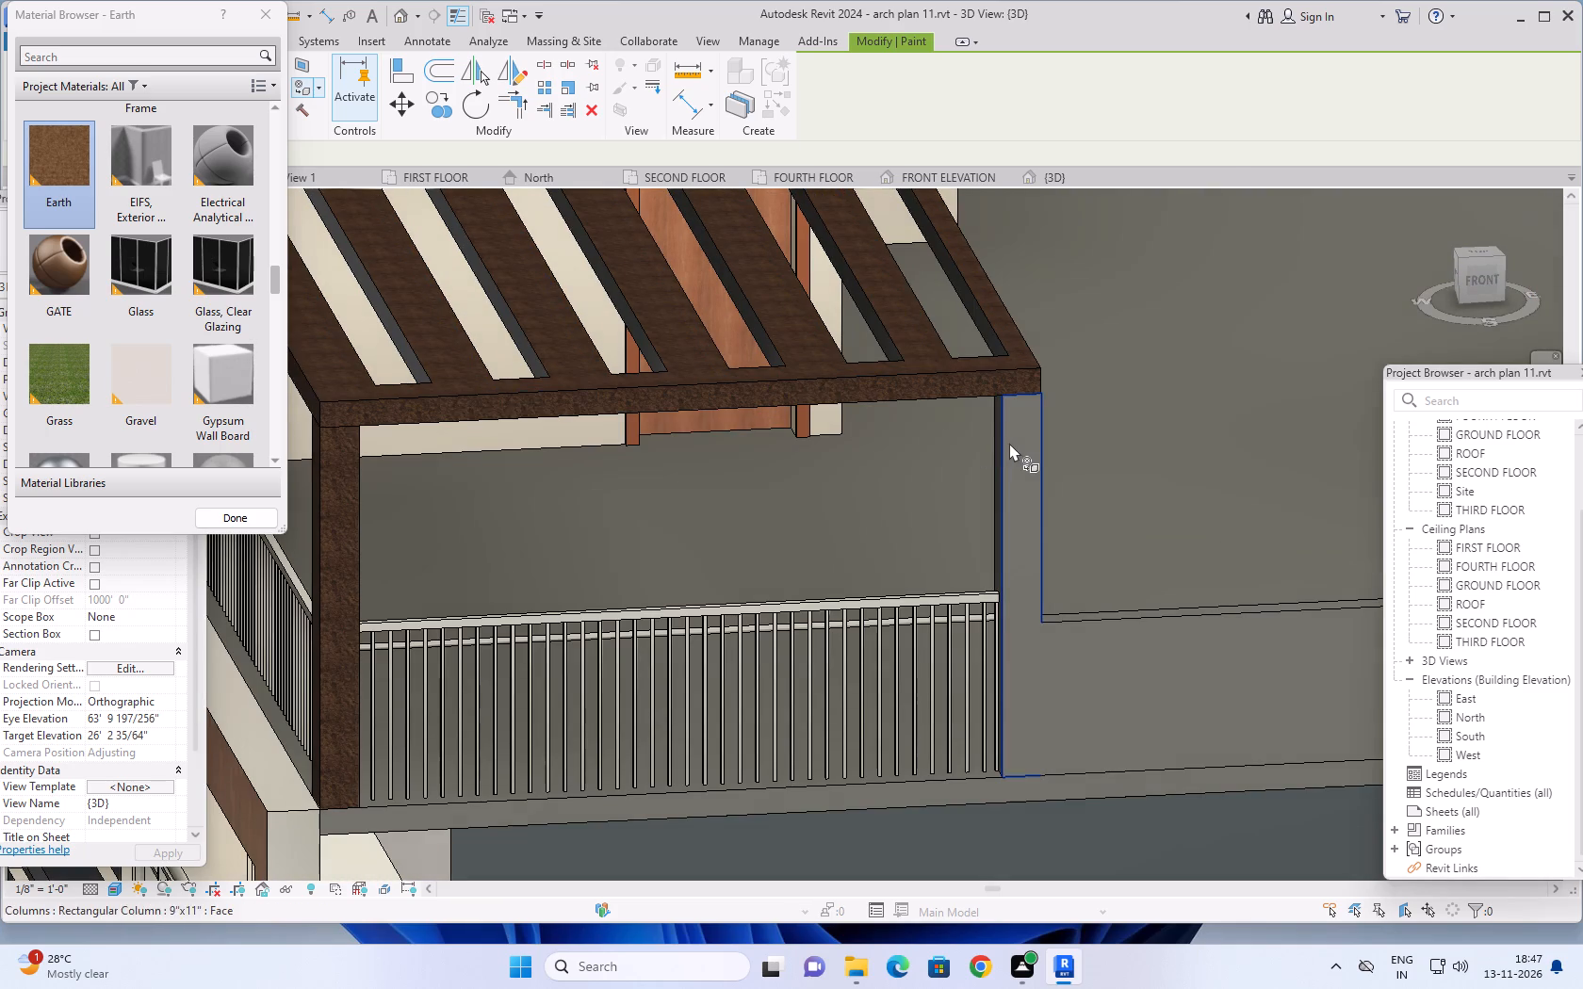
{"action": "left_click", "coordinate": [1011, 443]}
Paint the rear pergola column's inner and back faces and the pergola slab's rear edge with the Earth material.
{"action": "middle_click_drag", "start_coordinate": [970, 478], "coordinate": [1032, 483], "text": "shift"}
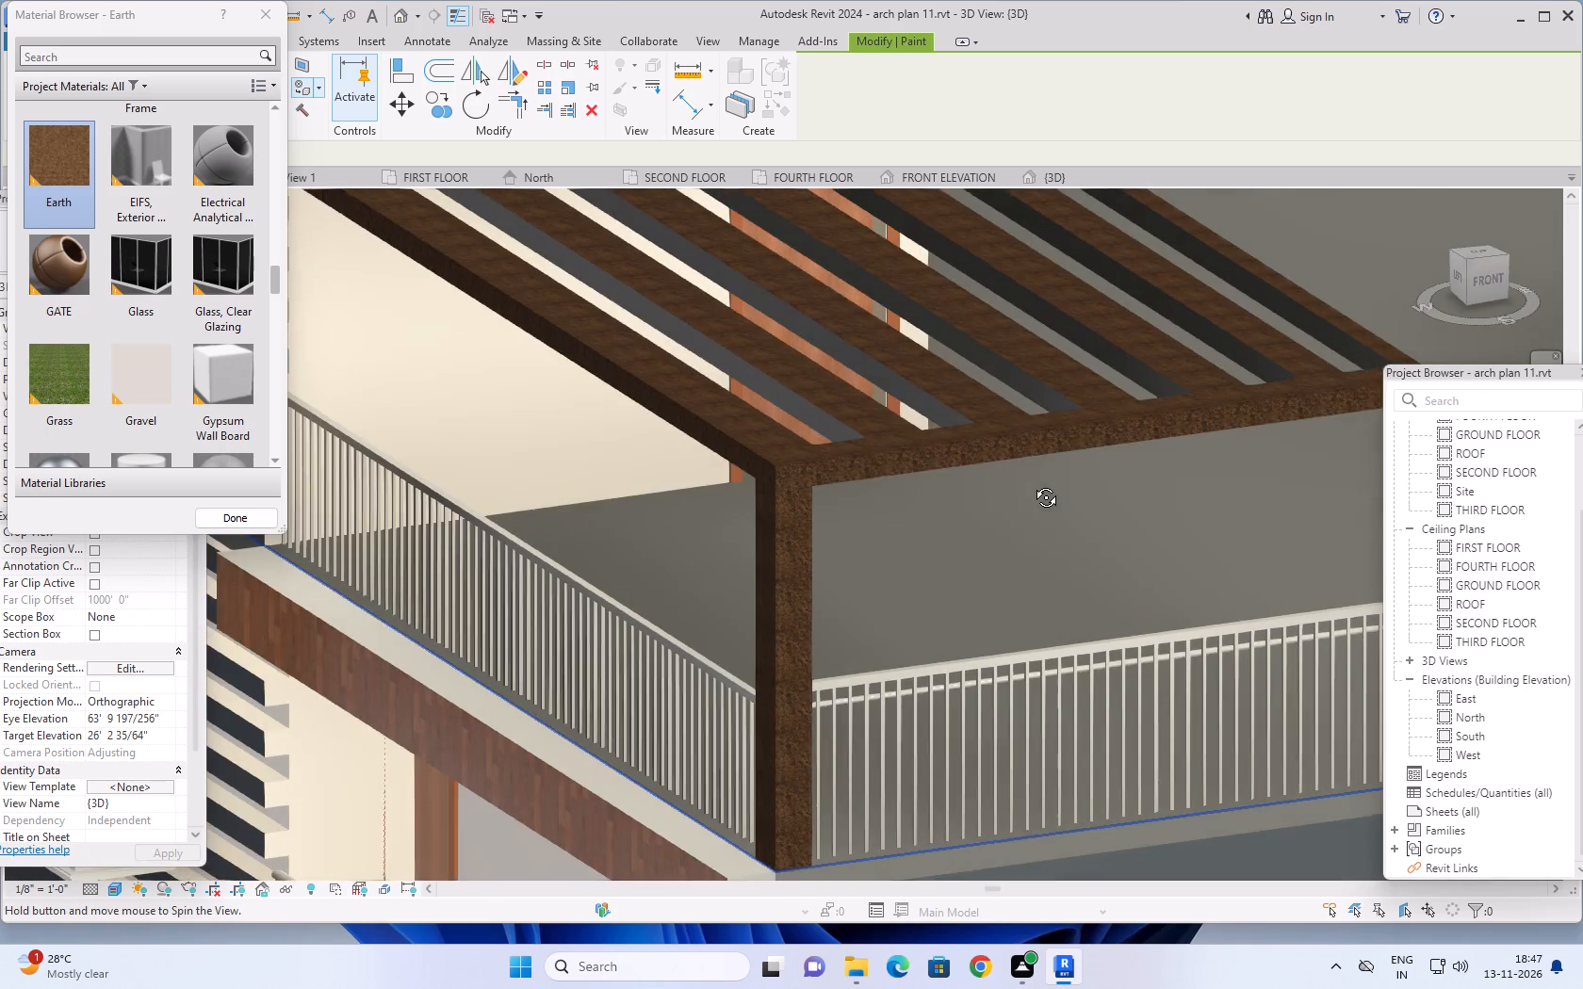
{"action": "middle_click_drag", "start_coordinate": [1032, 483], "coordinate": [1033, 483], "text": "shift"}
{"action": "scroll", "coordinate": [1044, 491], "scroll_direction": "down", "scroll_amount": 3}
{"action": "middle_click_drag", "start_coordinate": [1119, 500], "coordinate": [800, 446]}
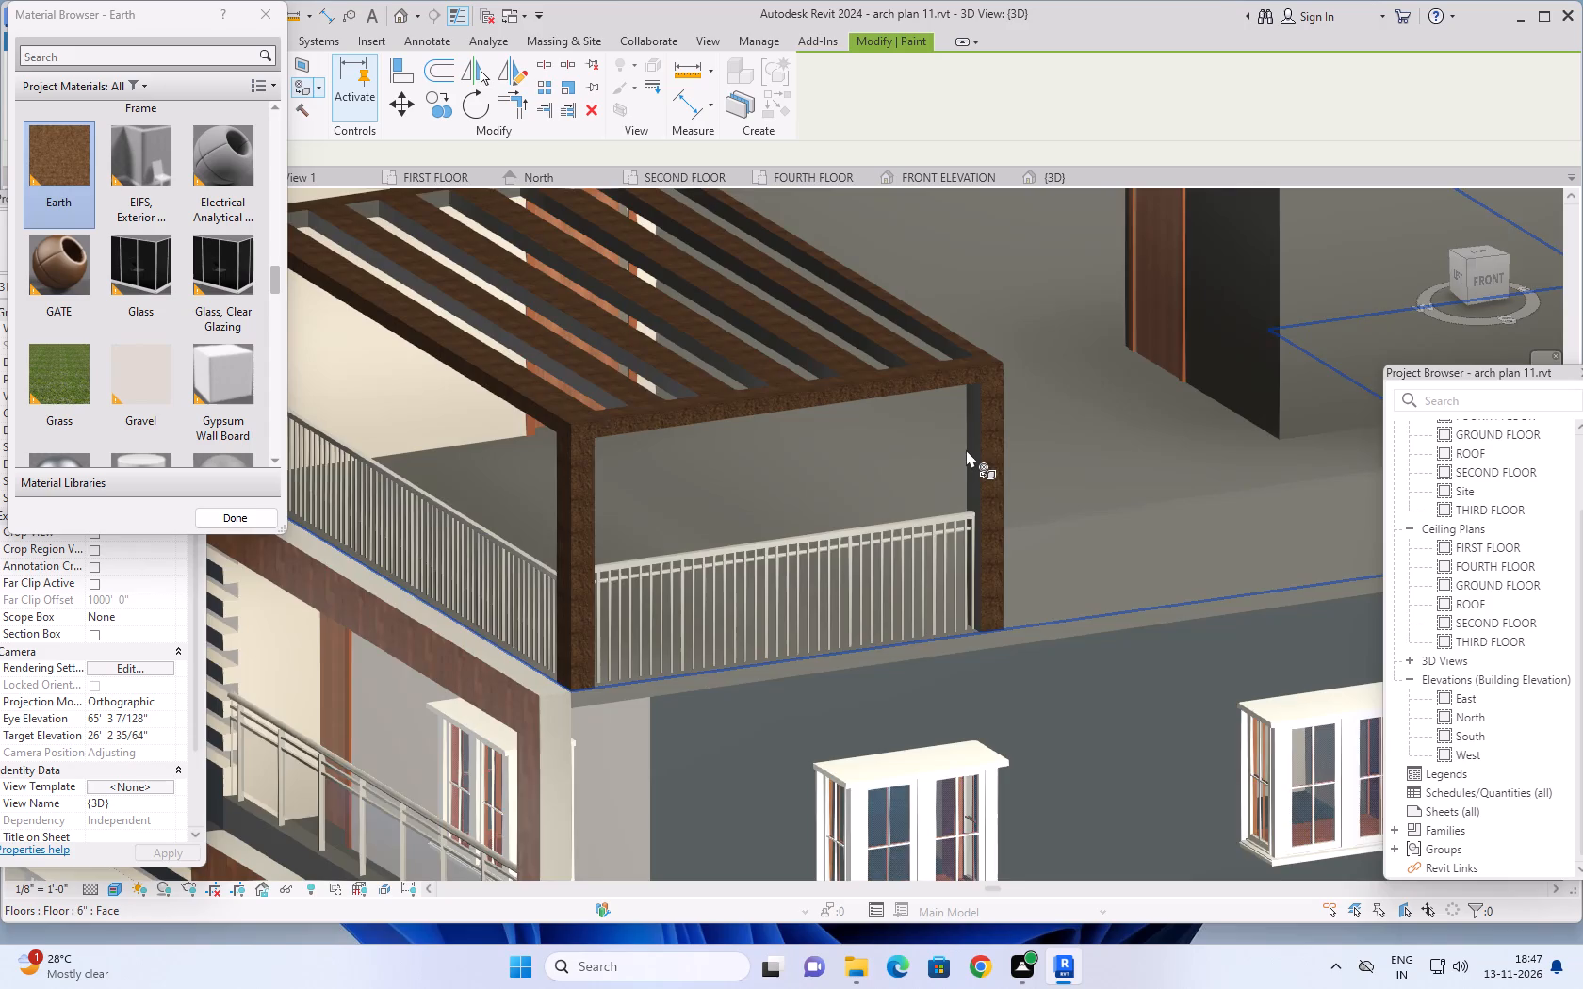
{"action": "scroll", "coordinate": [966, 449], "scroll_direction": "up", "scroll_amount": 4}
{"action": "left_click", "coordinate": [979, 432]}
{"action": "scroll", "coordinate": [890, 459], "scroll_direction": "down", "scroll_amount": 2}
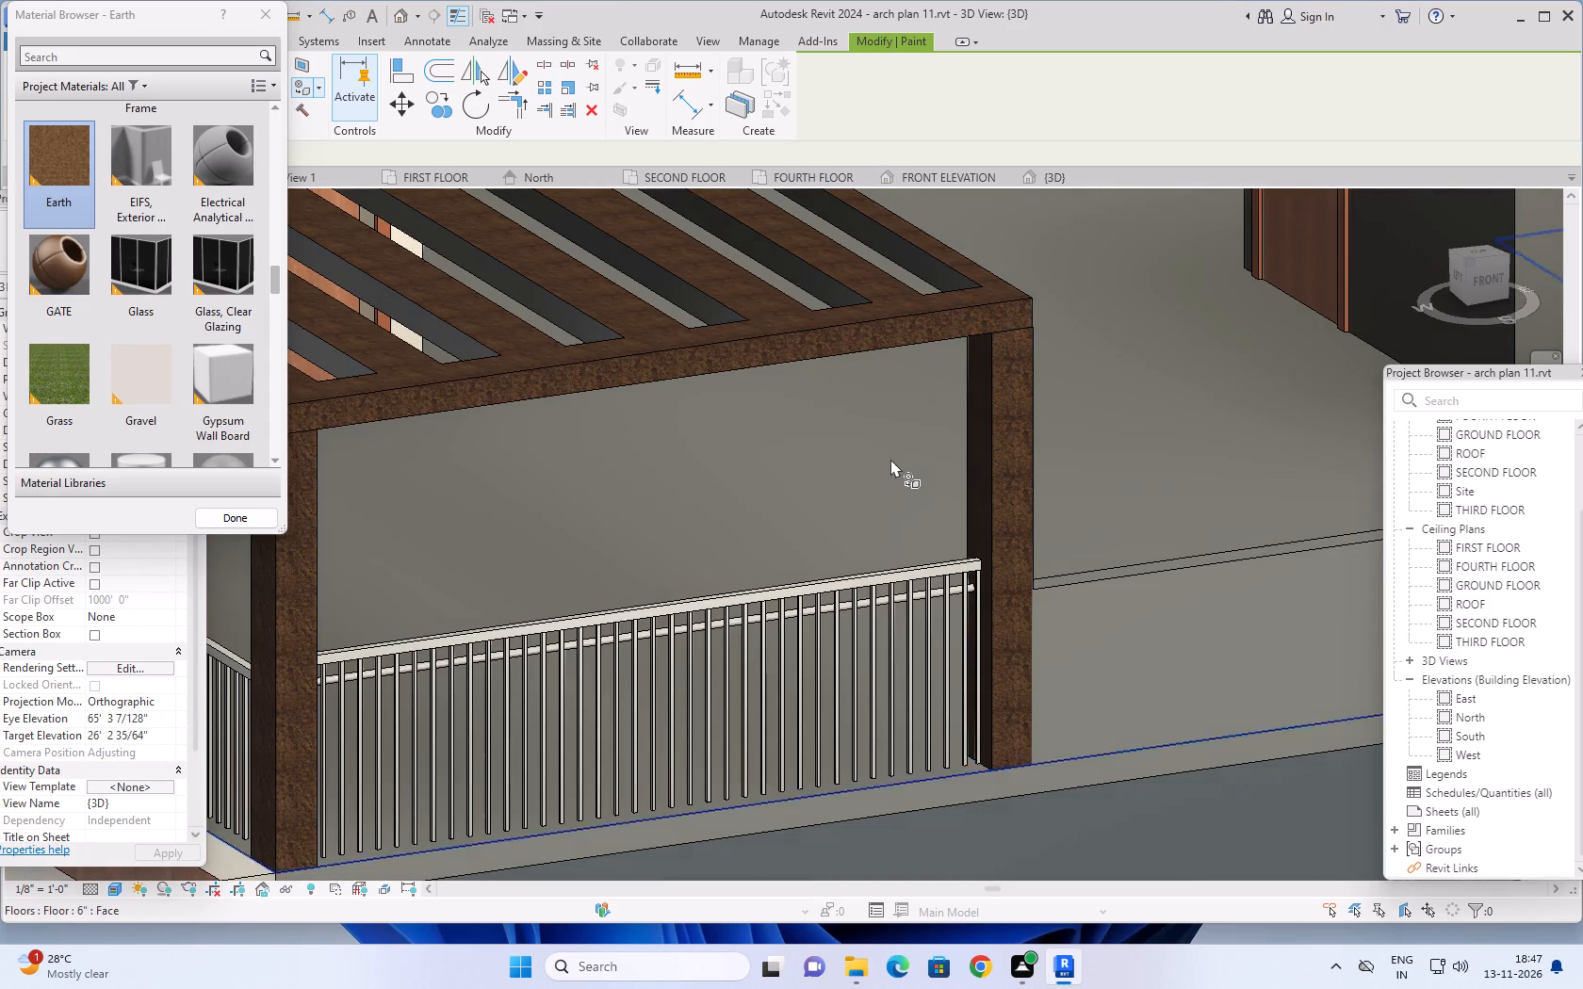
{"action": "scroll", "coordinate": [872, 457], "scroll_direction": "down", "scroll_amount": 8}
{"action": "middle_click_drag", "start_coordinate": [961, 435], "coordinate": [667, 505]}
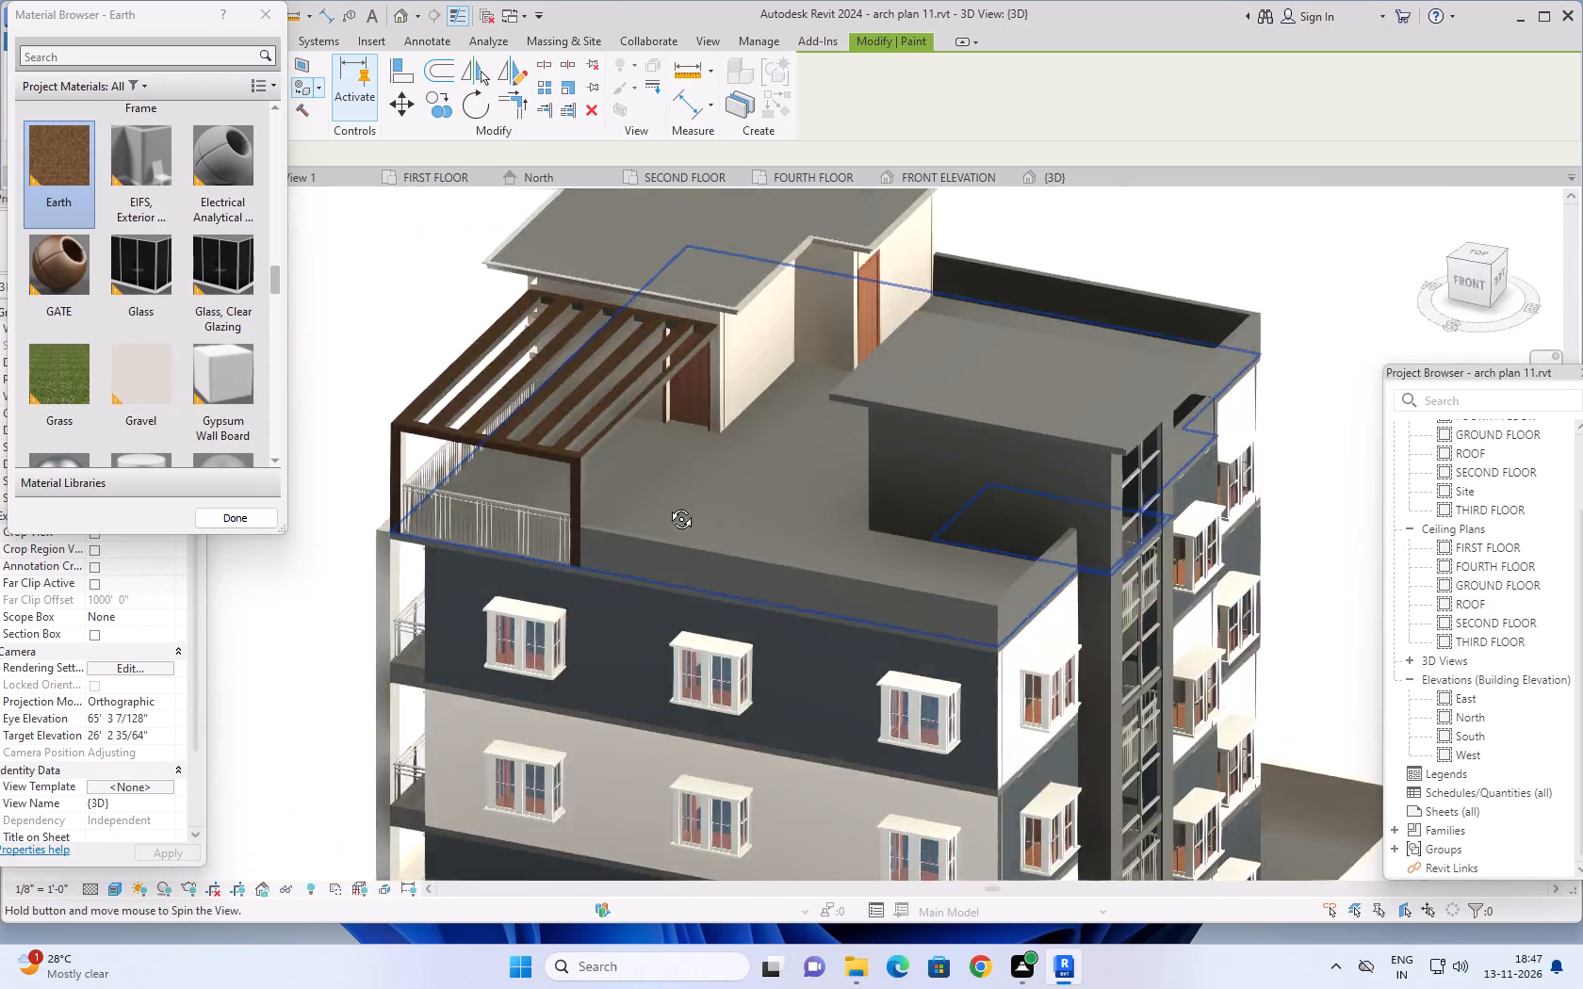
{"action": "middle_click_drag", "start_coordinate": [667, 505], "coordinate": [653, 366]}
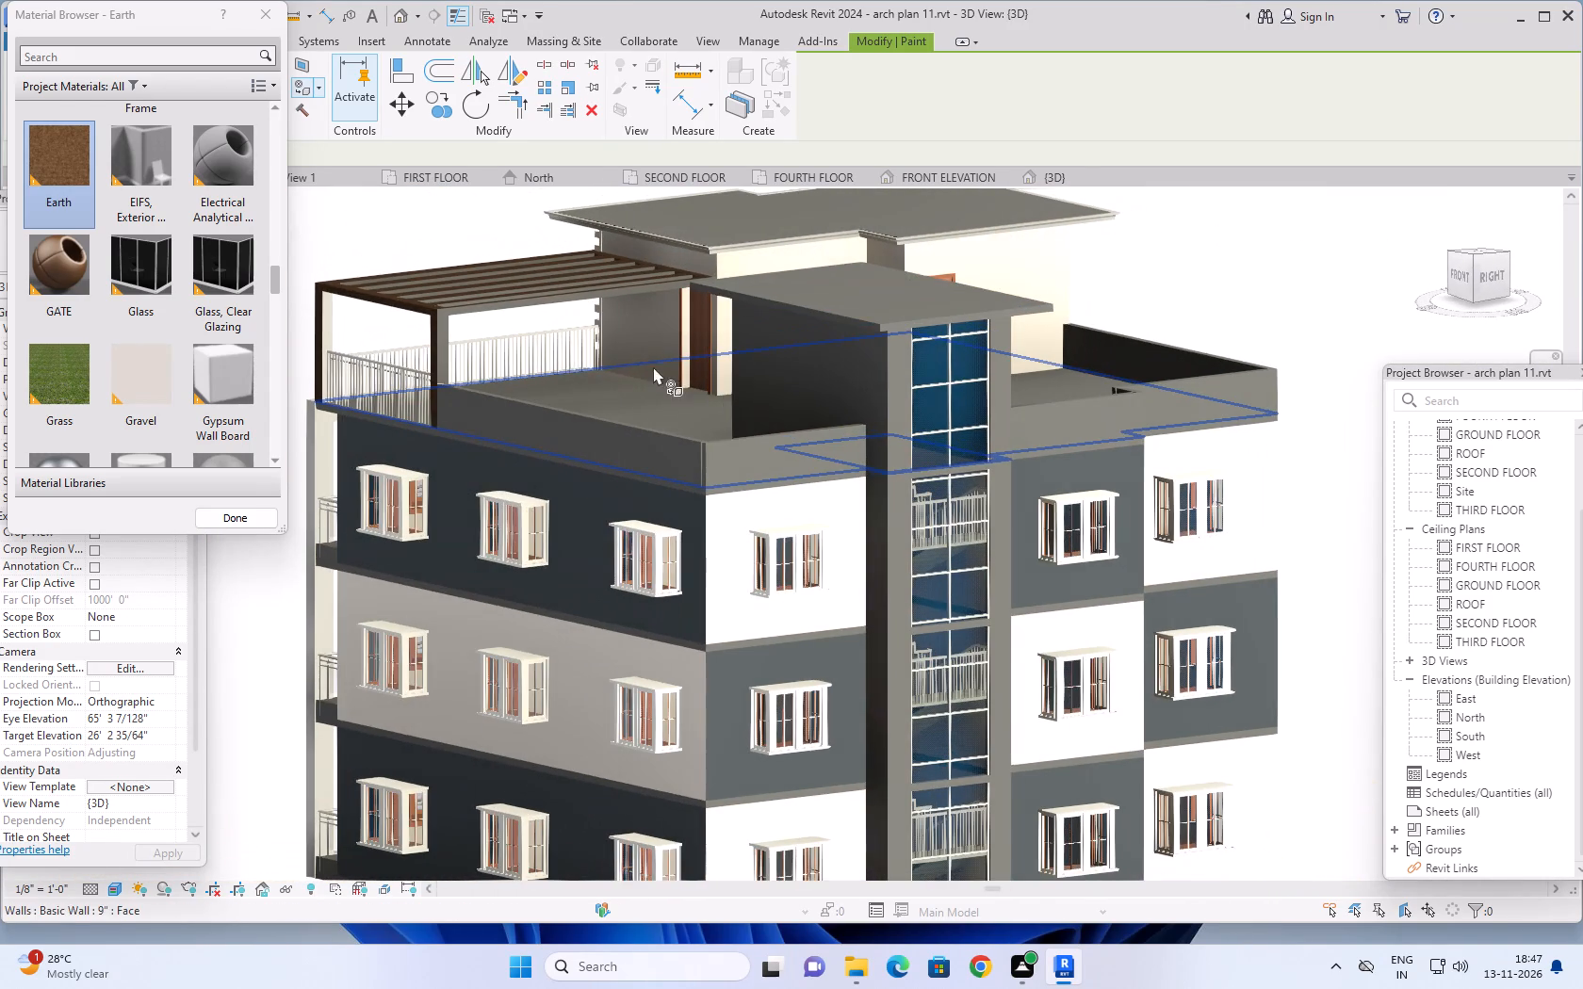
{"action": "scroll", "coordinate": [515, 358], "scroll_direction": "up", "scroll_amount": 5}
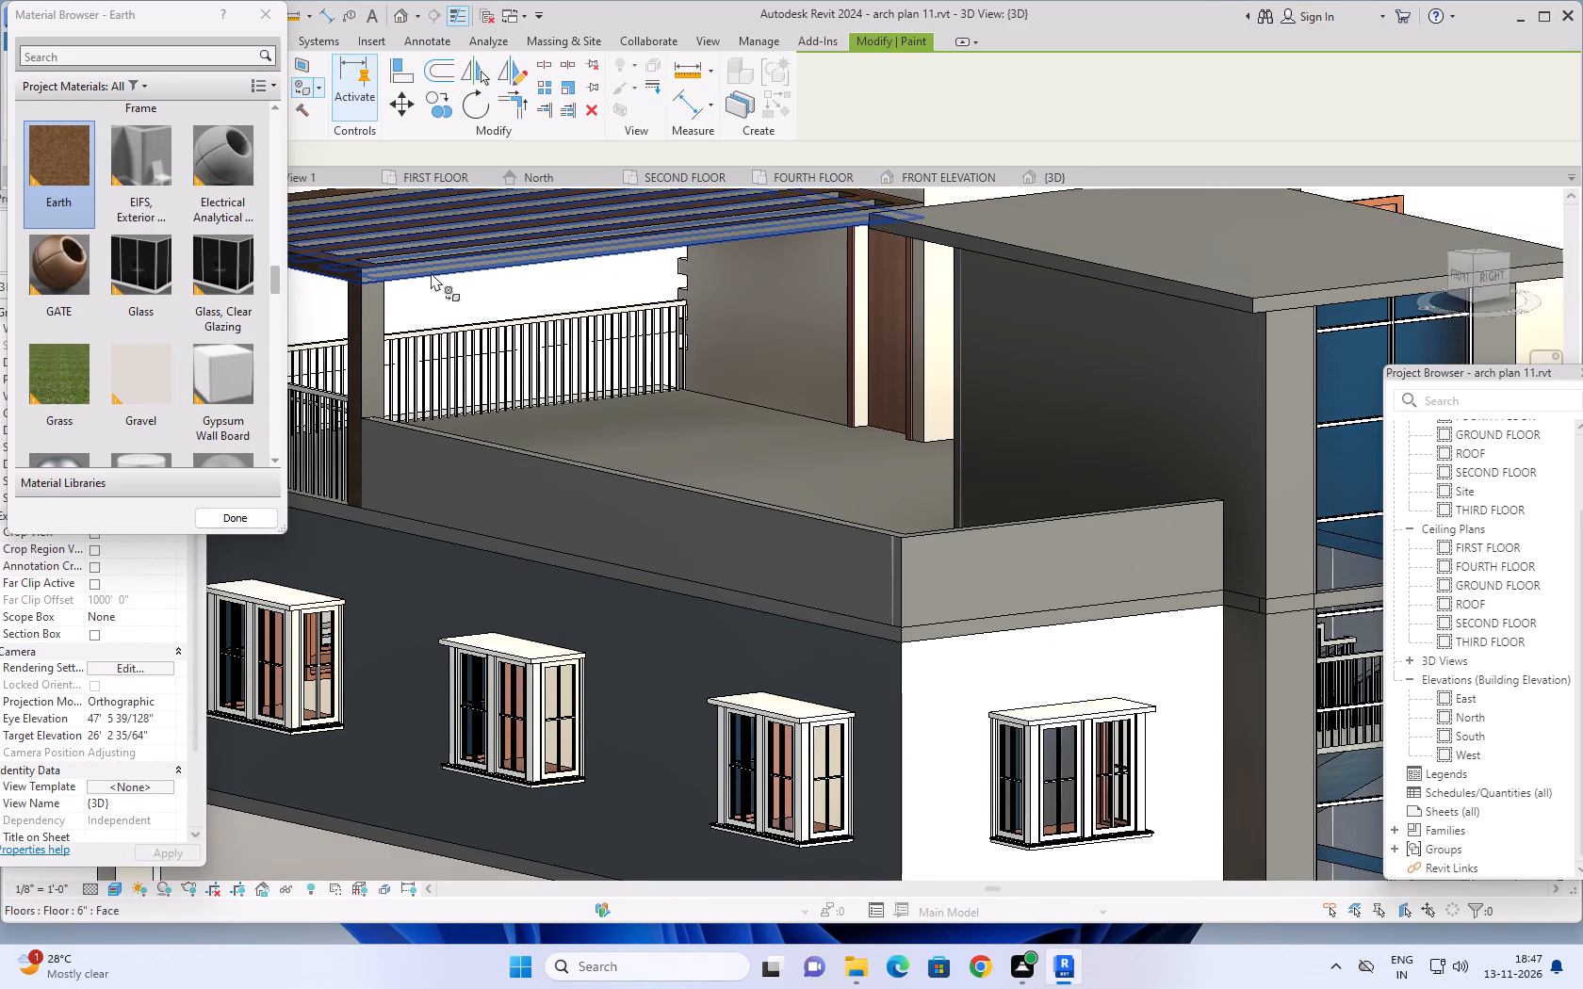
{"action": "scroll", "coordinate": [432, 271], "scroll_direction": "up", "scroll_amount": 6}
{"action": "left_click", "coordinate": [373, 276]}
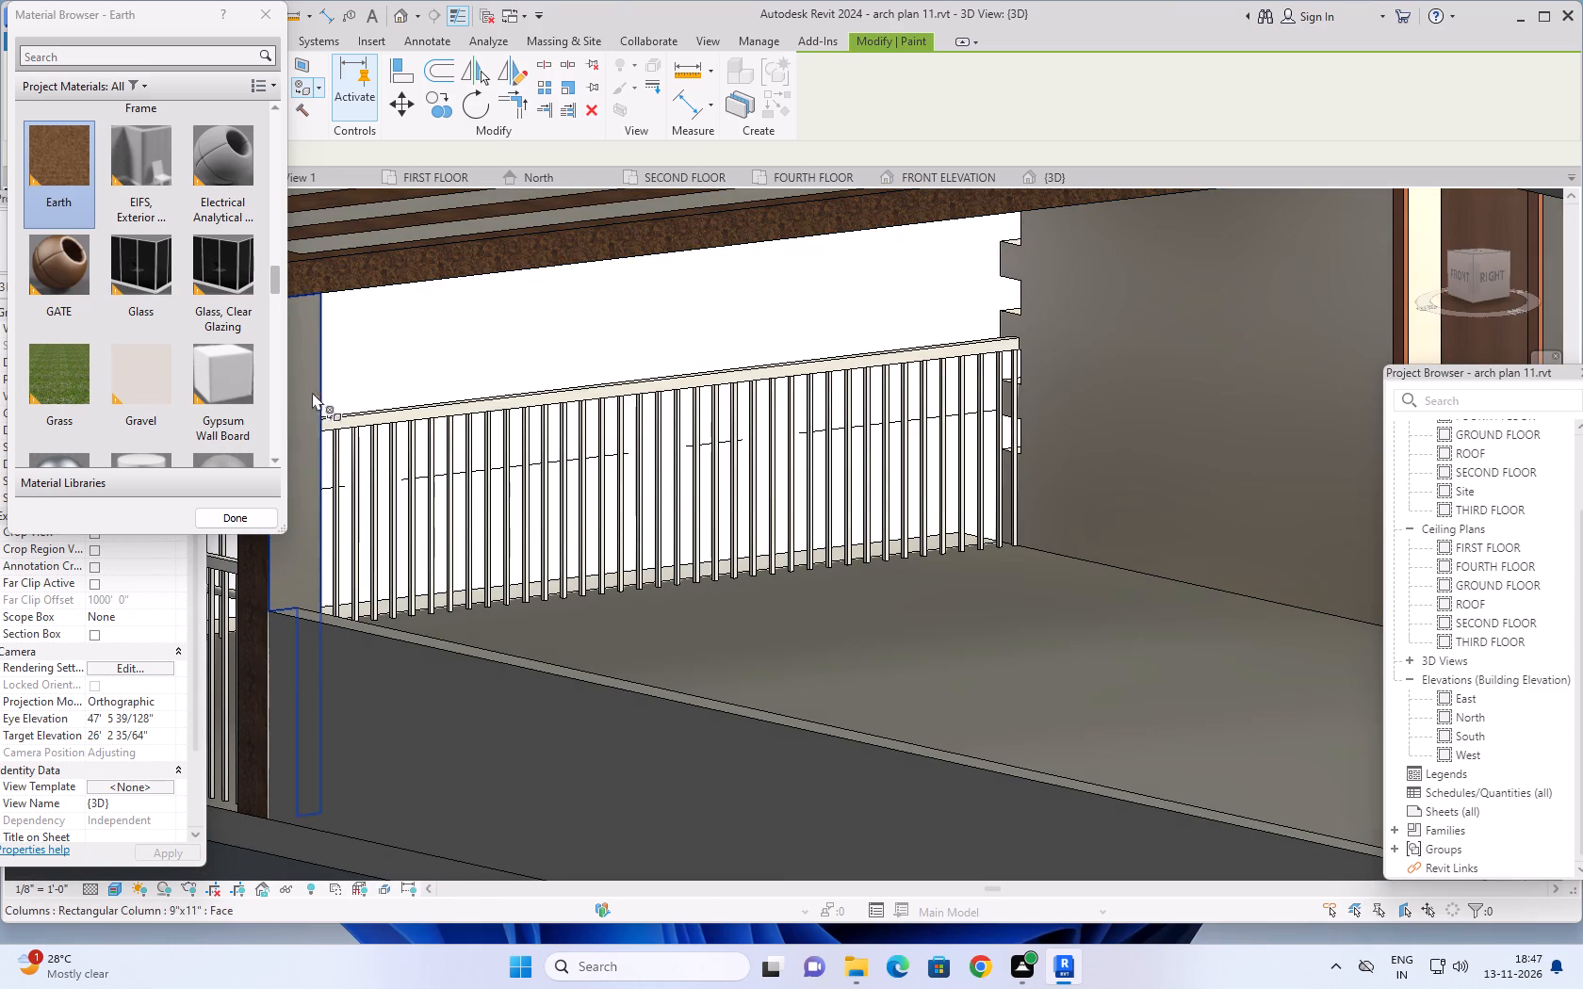
{"action": "left_click", "coordinate": [305, 401]}
Examine the Earth-finished pergola and the whole building's colours from several sides.
{"action": "scroll", "coordinate": [545, 446], "scroll_direction": "down", "scroll_amount": 3}
{"action": "scroll", "coordinate": [753, 493], "scroll_direction": "down", "scroll_amount": 3}
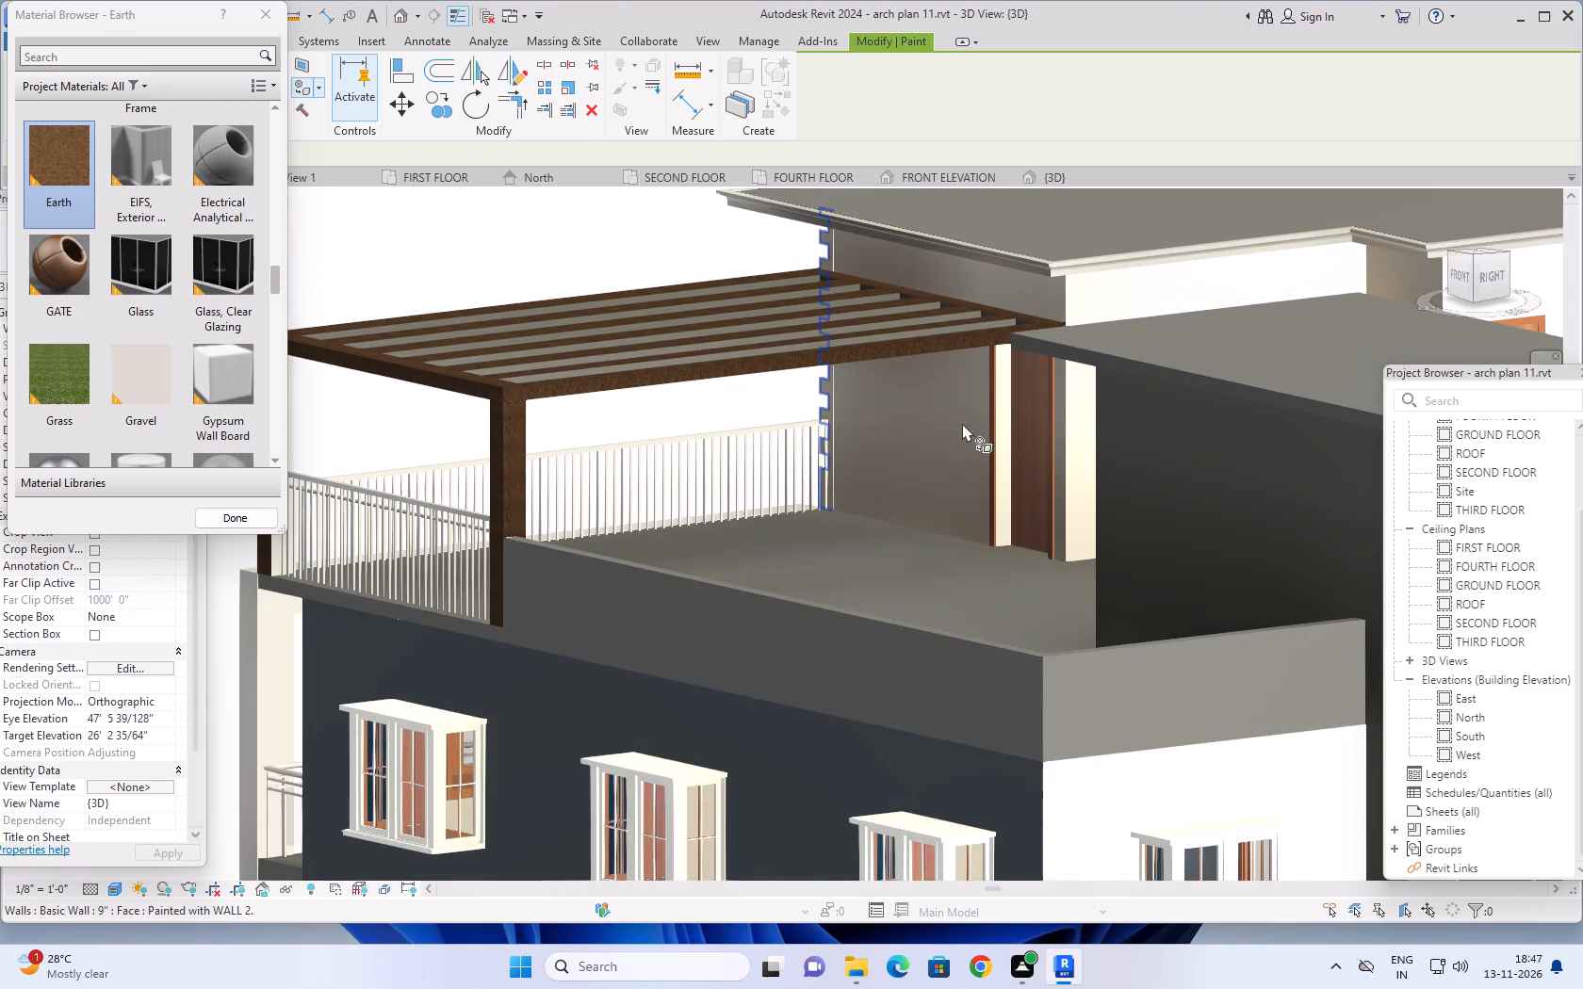
{"action": "scroll", "coordinate": [873, 488], "scroll_direction": "down", "scroll_amount": 3}
{"action": "middle_click_drag", "start_coordinate": [800, 500], "coordinate": [1160, 543]}
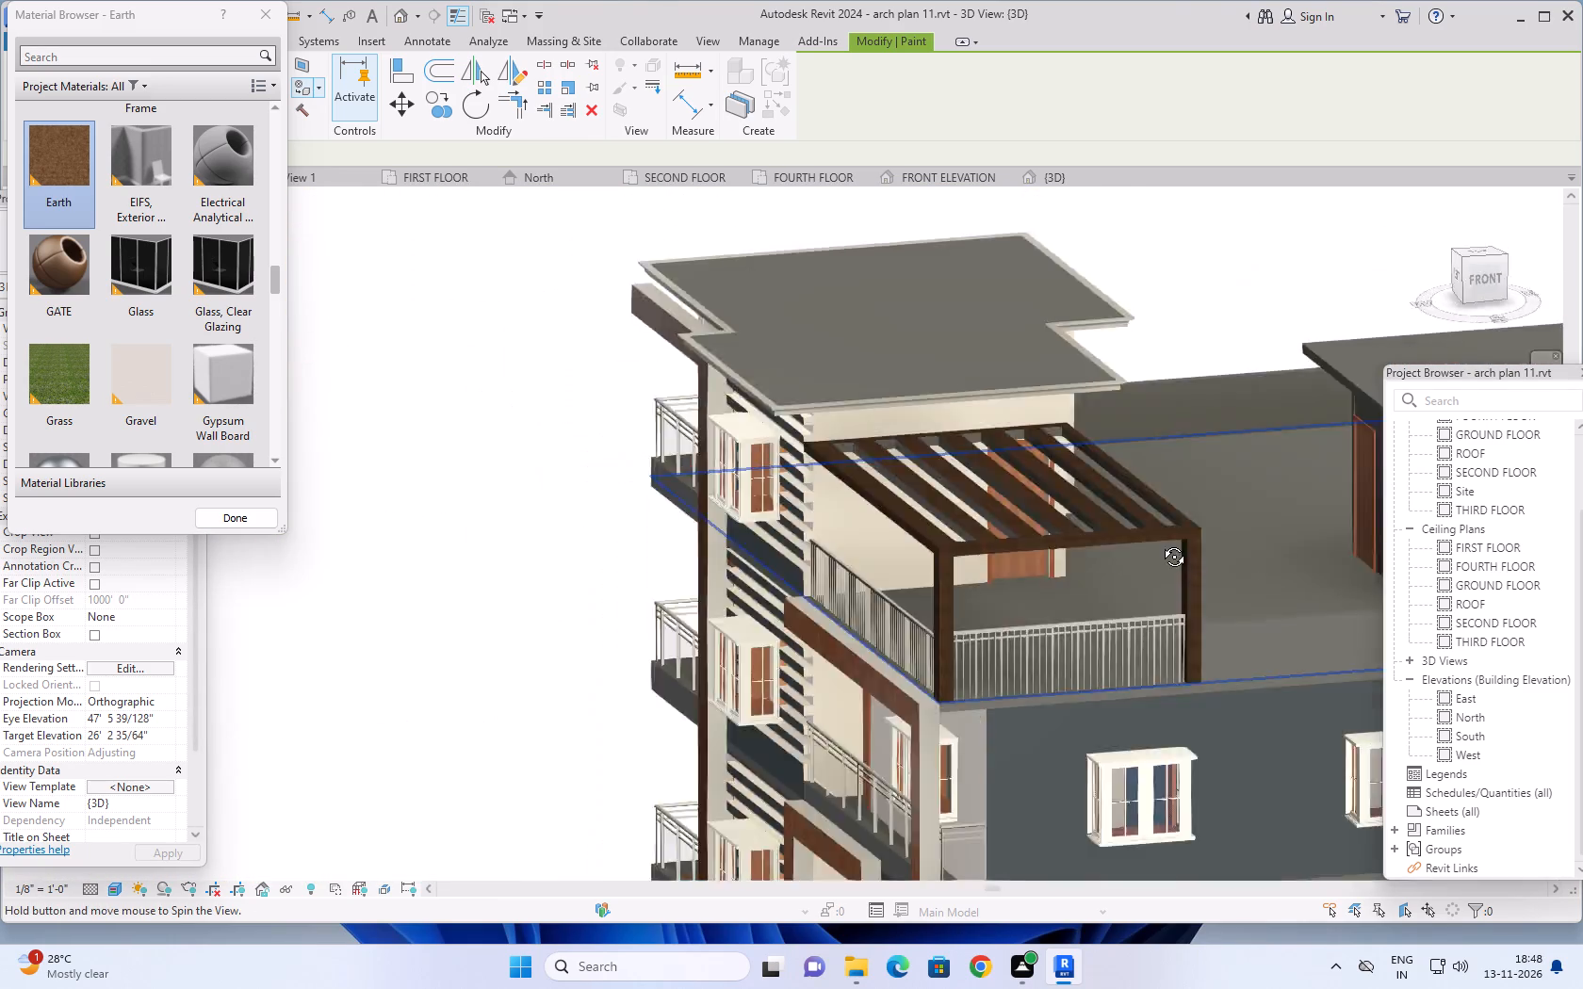
{"action": "middle_click_drag", "start_coordinate": [1160, 543], "coordinate": [1330, 478]}
{"action": "scroll", "coordinate": [1273, 510], "scroll_direction": "down", "scroll_amount": 3}
{"action": "middle_click_drag", "start_coordinate": [1265, 514], "coordinate": [805, 391]}
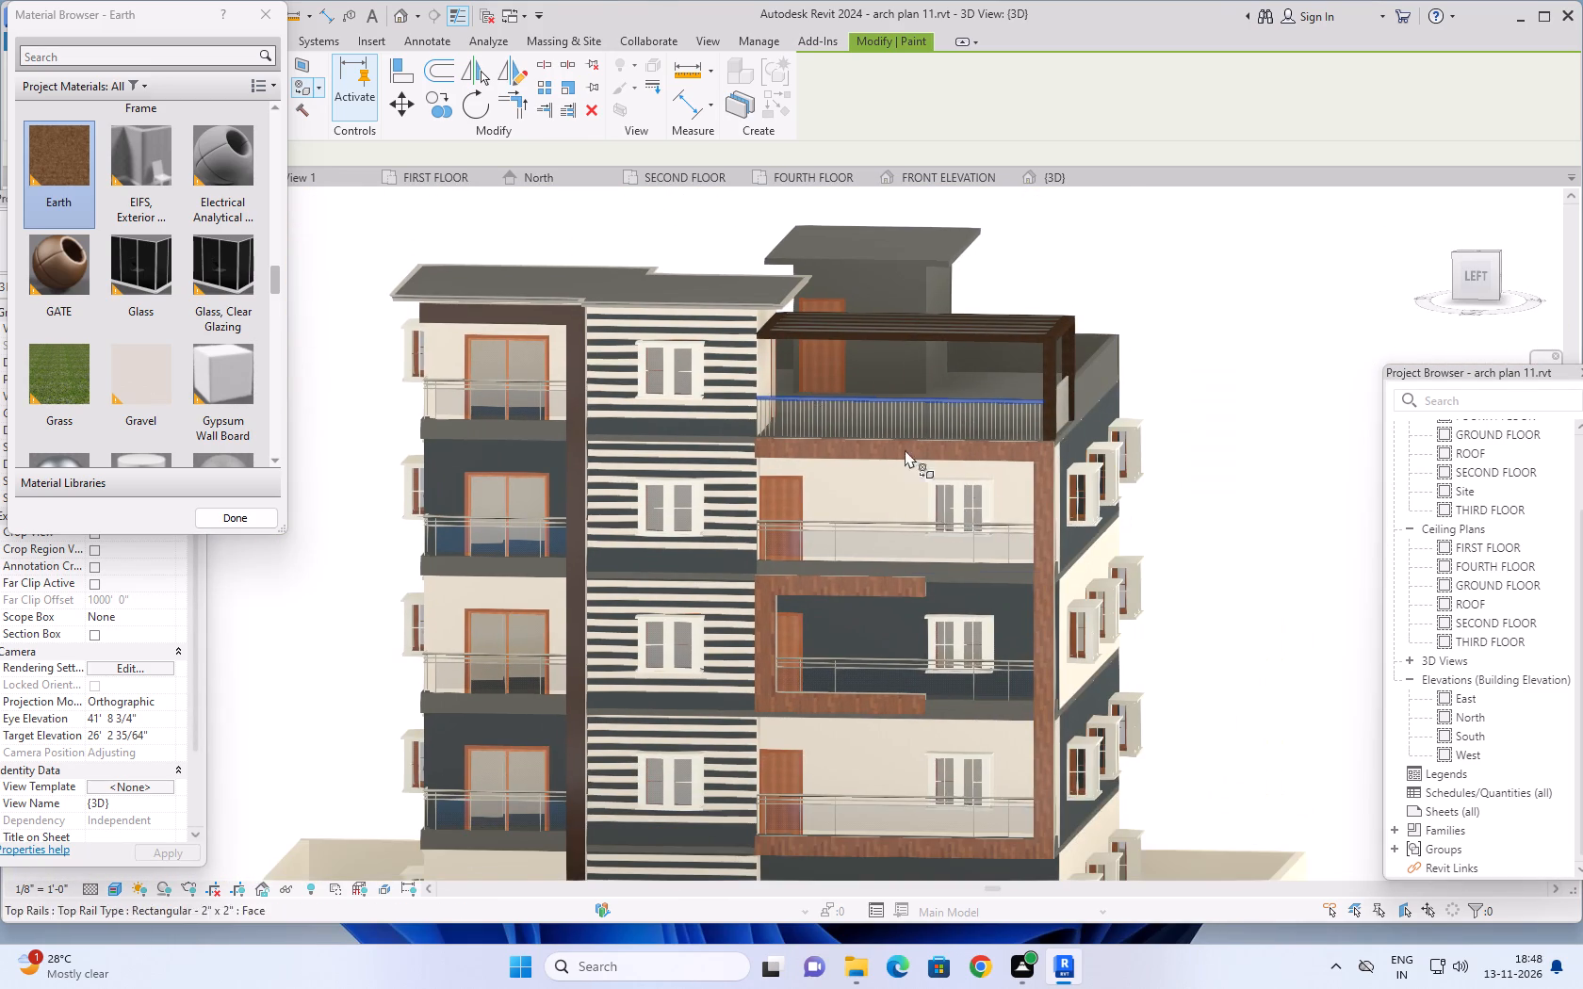
{"action": "middle_click_drag", "start_coordinate": [1065, 497], "coordinate": [1213, 477], "text": "shift"}
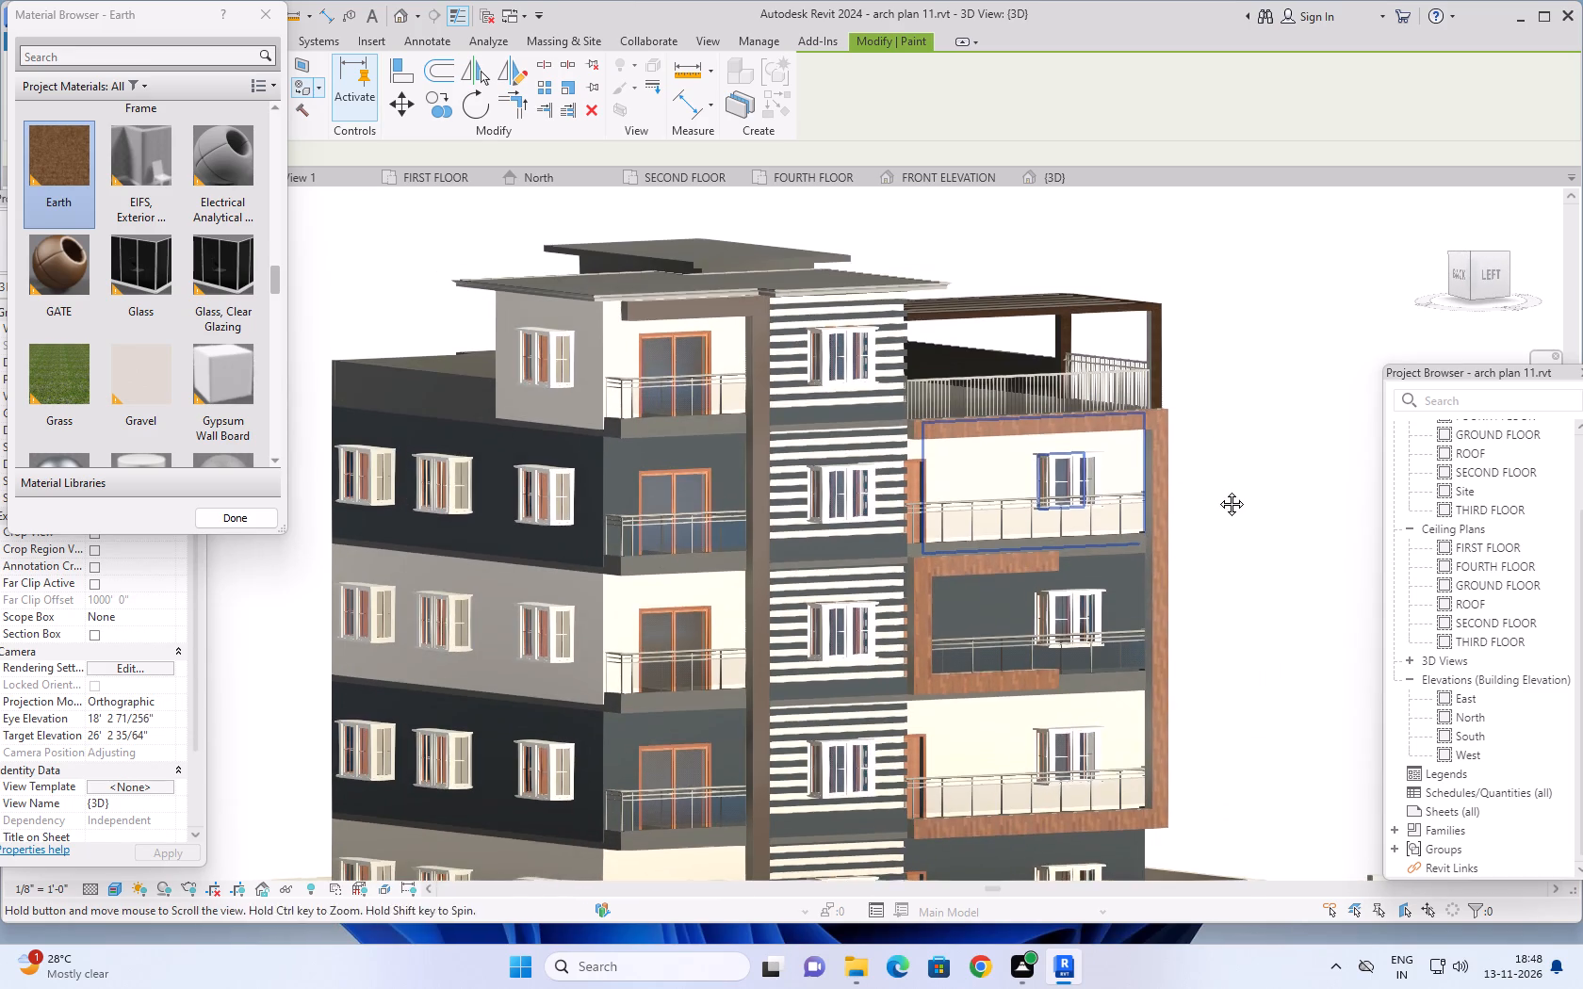
{"action": "scroll", "coordinate": [1224, 503], "scroll_direction": "down", "scroll_amount": 3}
{"action": "middle_click_drag", "start_coordinate": [1249, 557], "coordinate": [1237, 566]}
{"action": "middle_click_drag", "start_coordinate": [1239, 562], "coordinate": [1240, 568]}
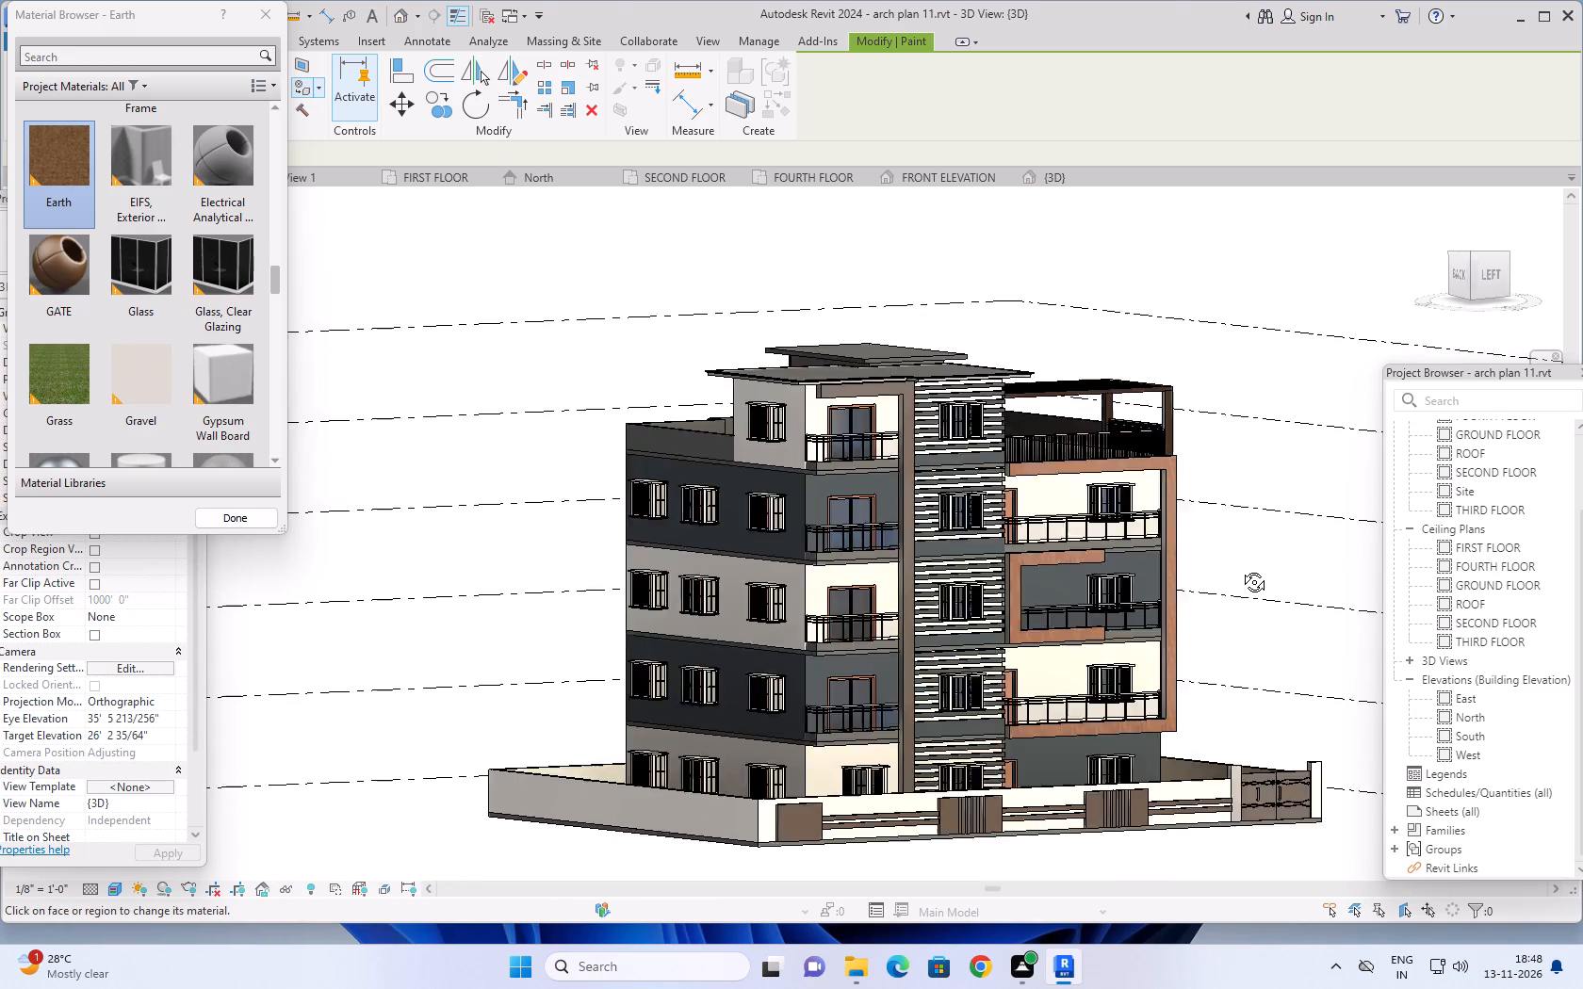
{"action": "middle_click_drag", "start_coordinate": [1240, 568], "coordinate": [1255, 588]}
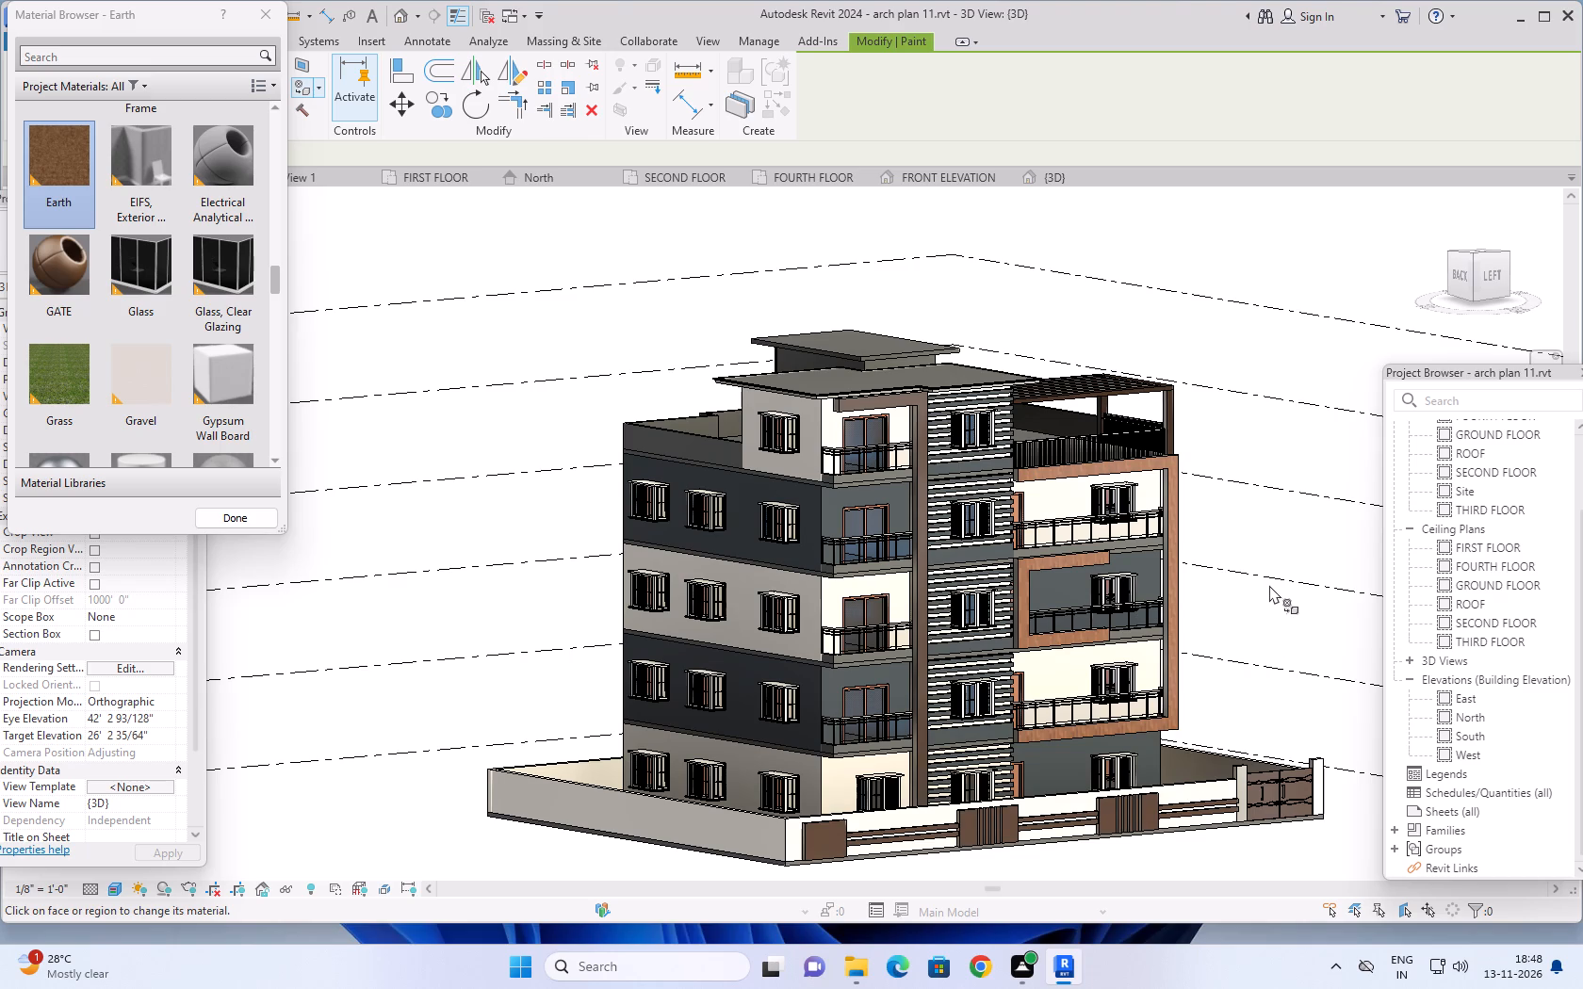
{"action": "middle_click_drag", "start_coordinate": [1270, 583], "coordinate": [1238, 595]}
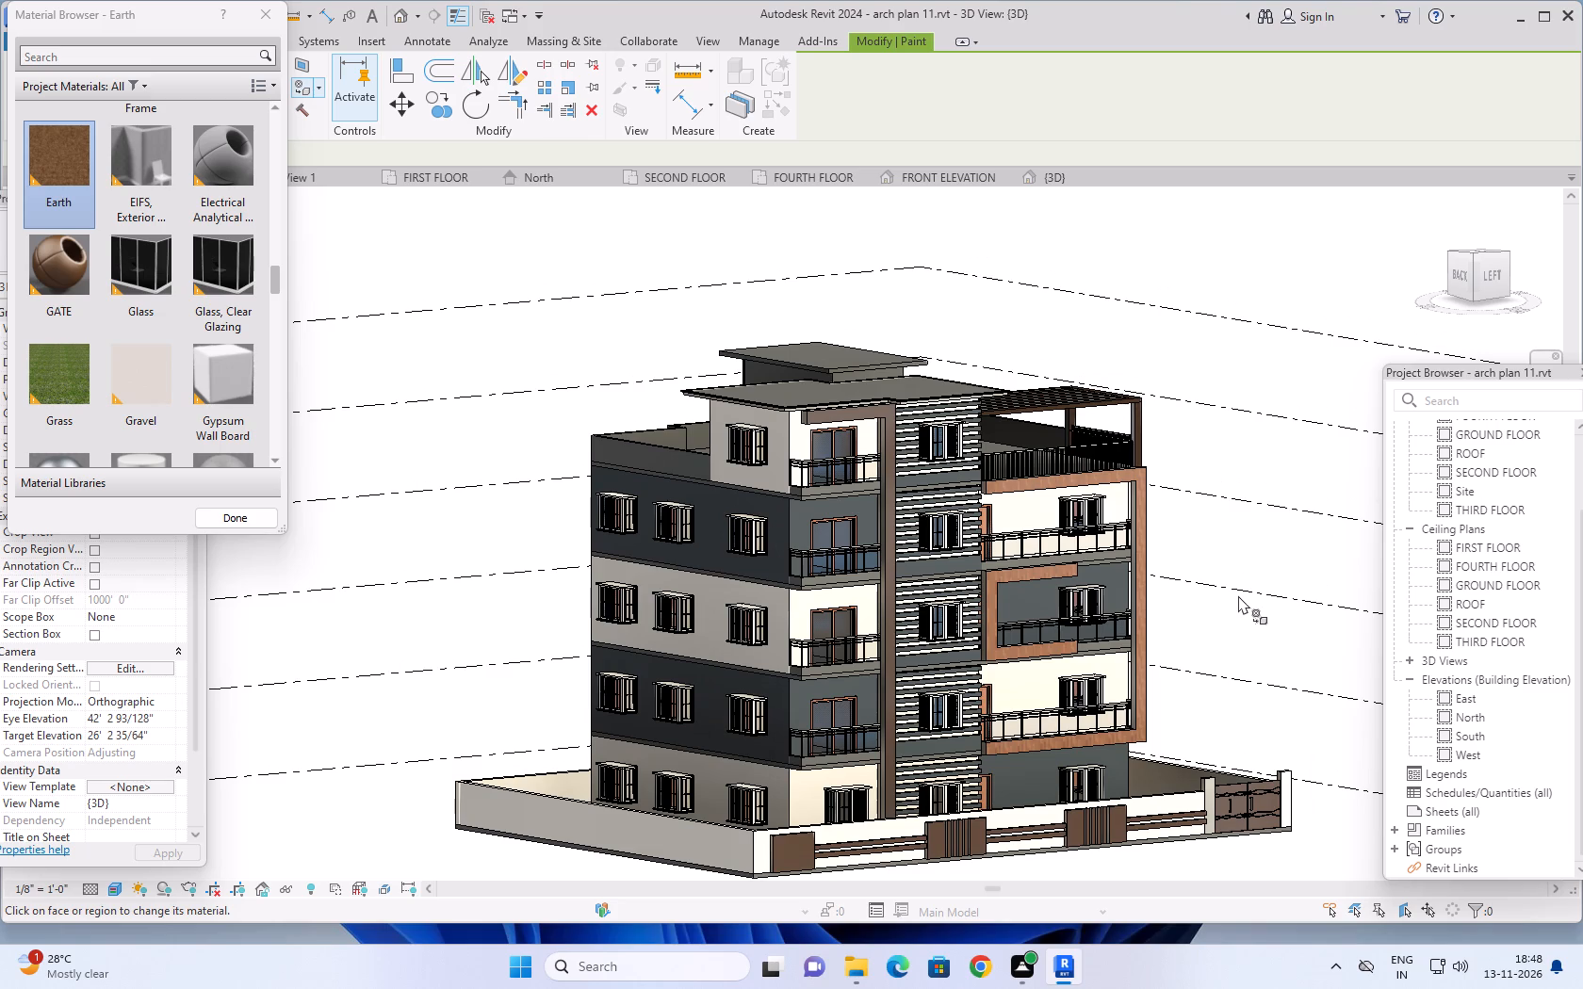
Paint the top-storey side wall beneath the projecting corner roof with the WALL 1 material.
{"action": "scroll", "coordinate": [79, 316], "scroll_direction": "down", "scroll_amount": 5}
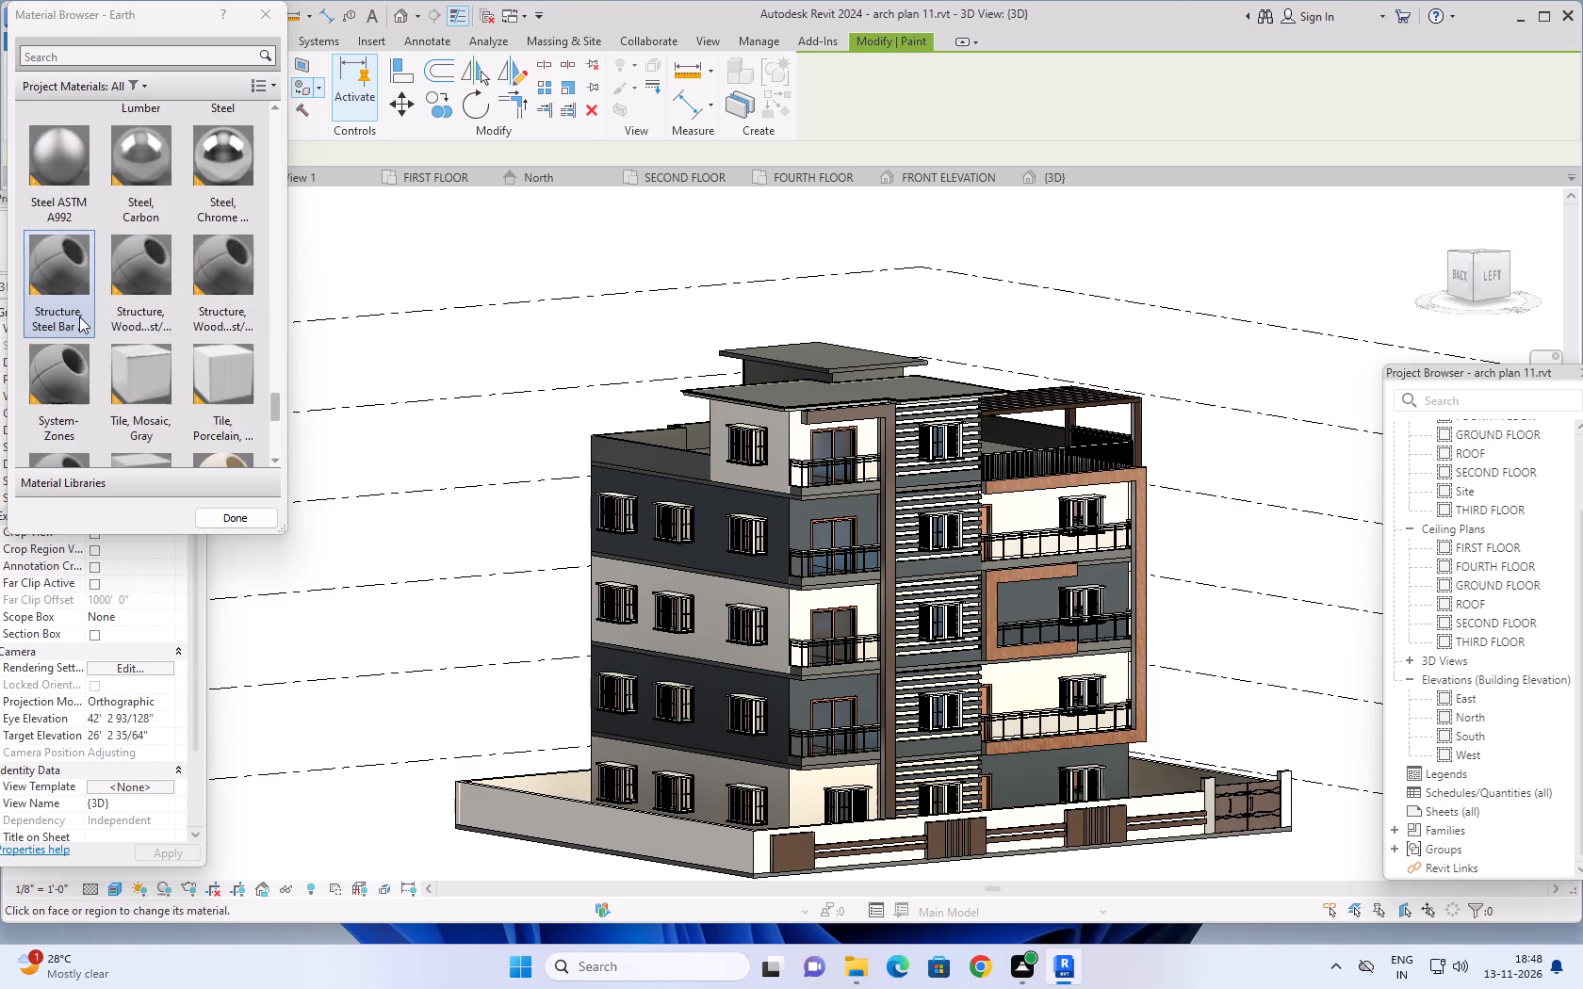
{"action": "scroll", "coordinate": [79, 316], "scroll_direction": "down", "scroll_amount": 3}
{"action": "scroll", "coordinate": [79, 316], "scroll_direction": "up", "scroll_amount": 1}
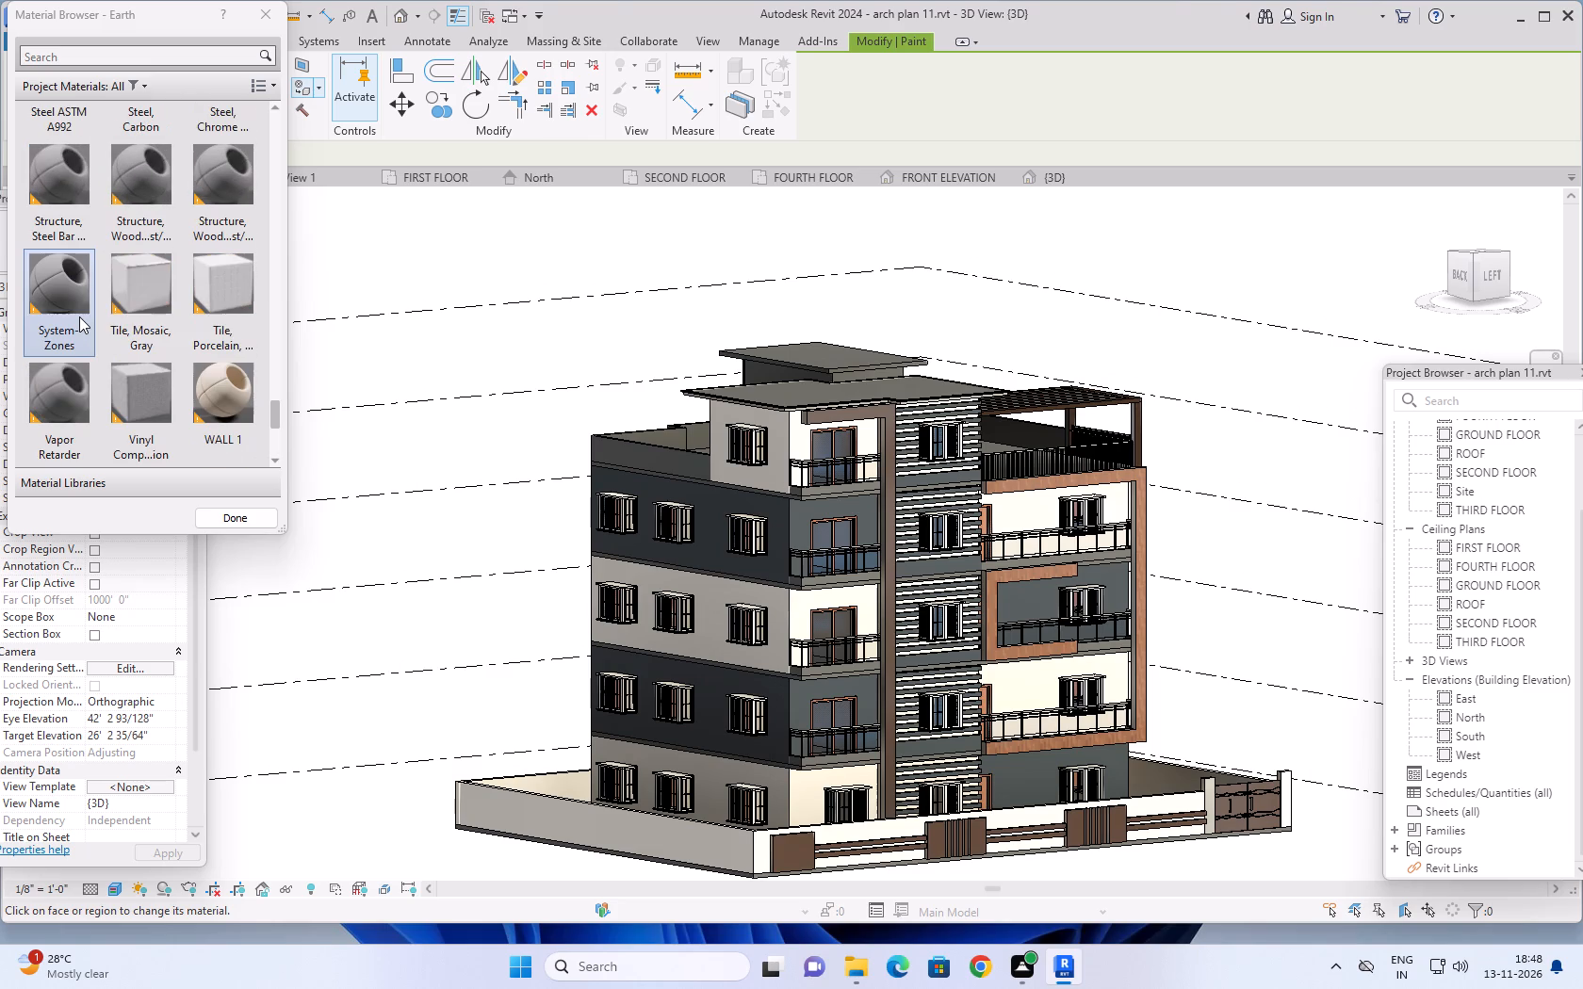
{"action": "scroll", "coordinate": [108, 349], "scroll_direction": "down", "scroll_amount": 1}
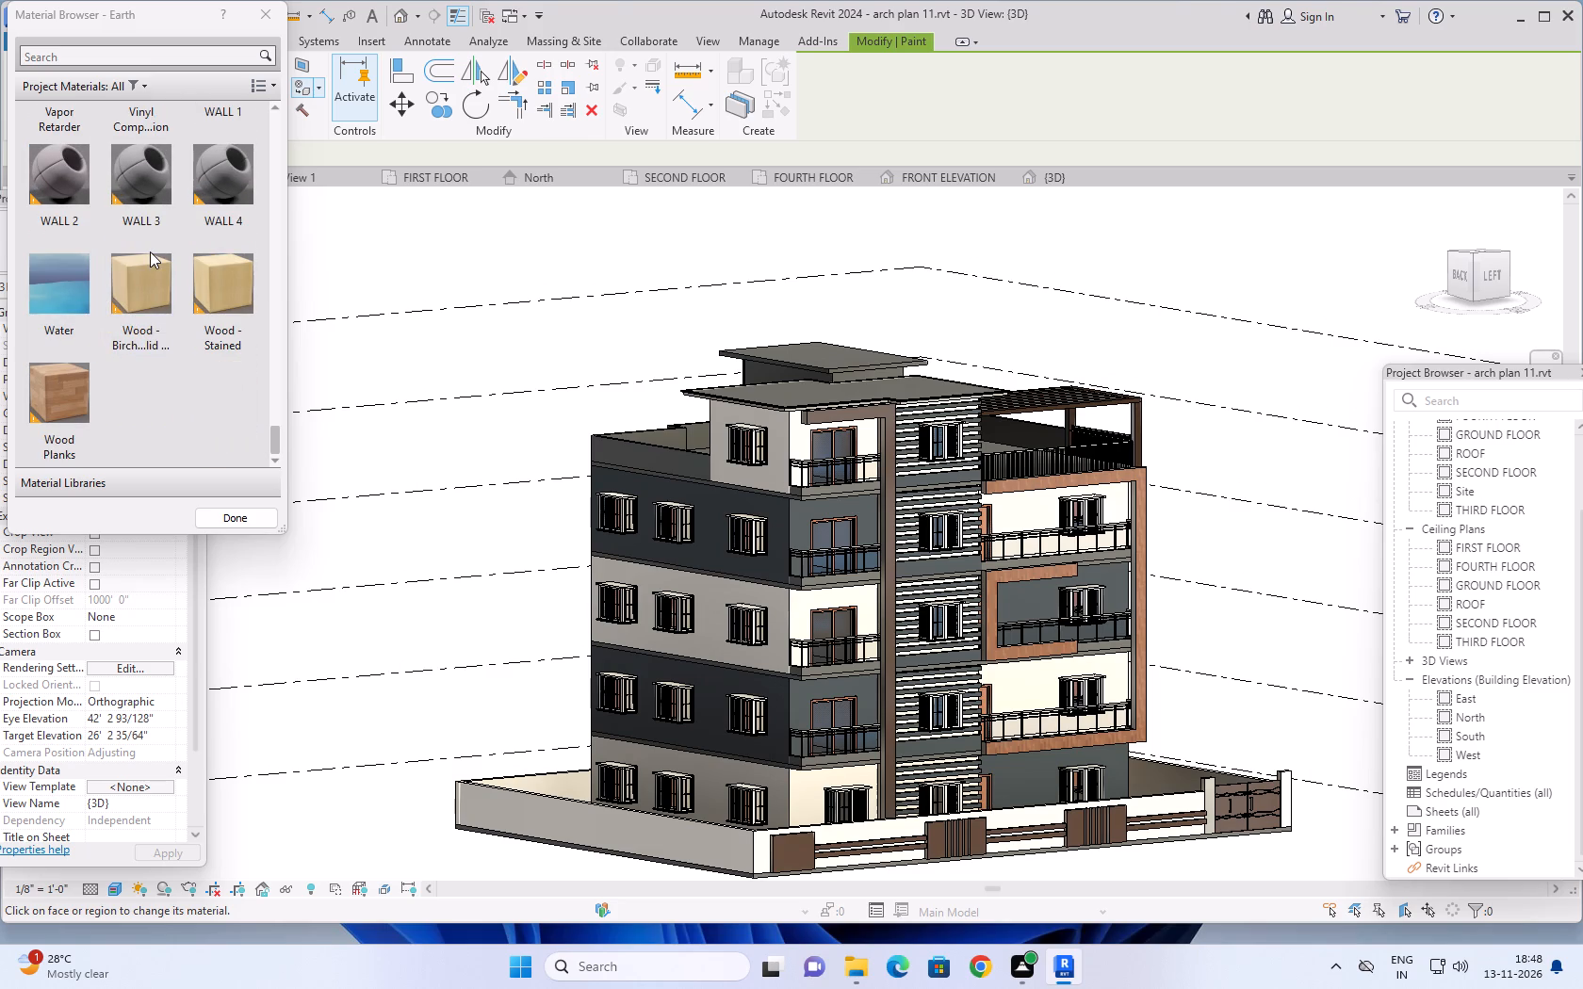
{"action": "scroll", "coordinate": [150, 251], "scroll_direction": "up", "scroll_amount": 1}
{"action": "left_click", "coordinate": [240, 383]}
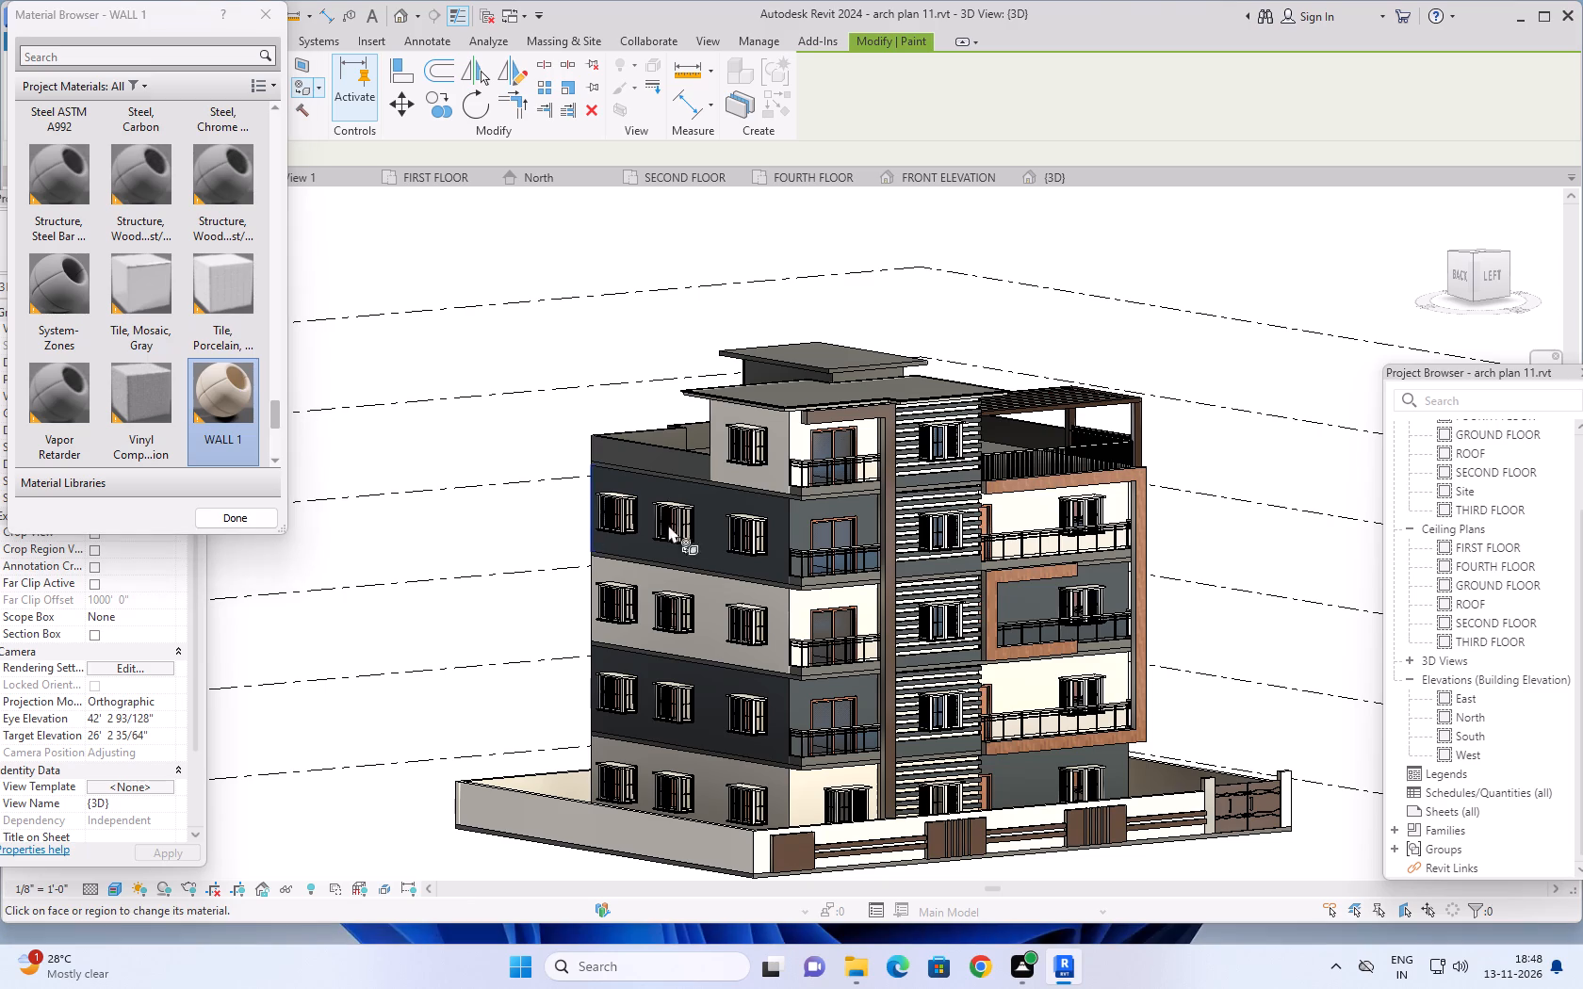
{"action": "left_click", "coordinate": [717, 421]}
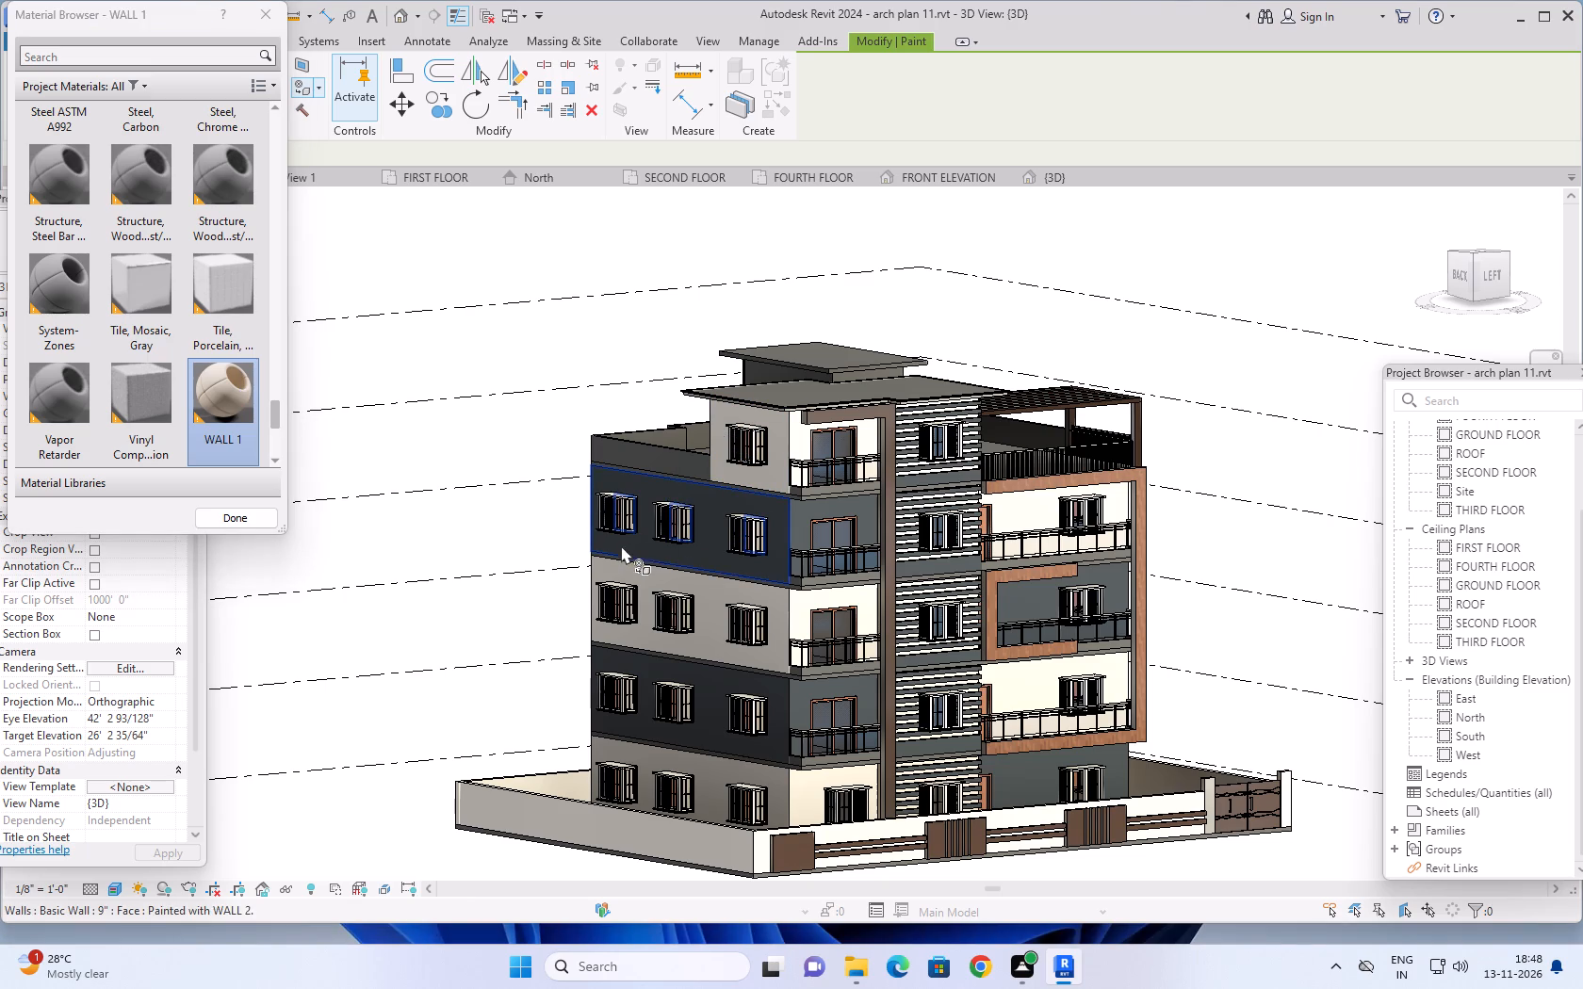
Paint the top-storey side wall beneath the projecting corner roof with the WALL 2 material.
{"action": "scroll", "coordinate": [203, 411], "scroll_direction": "down", "scroll_amount": 1}
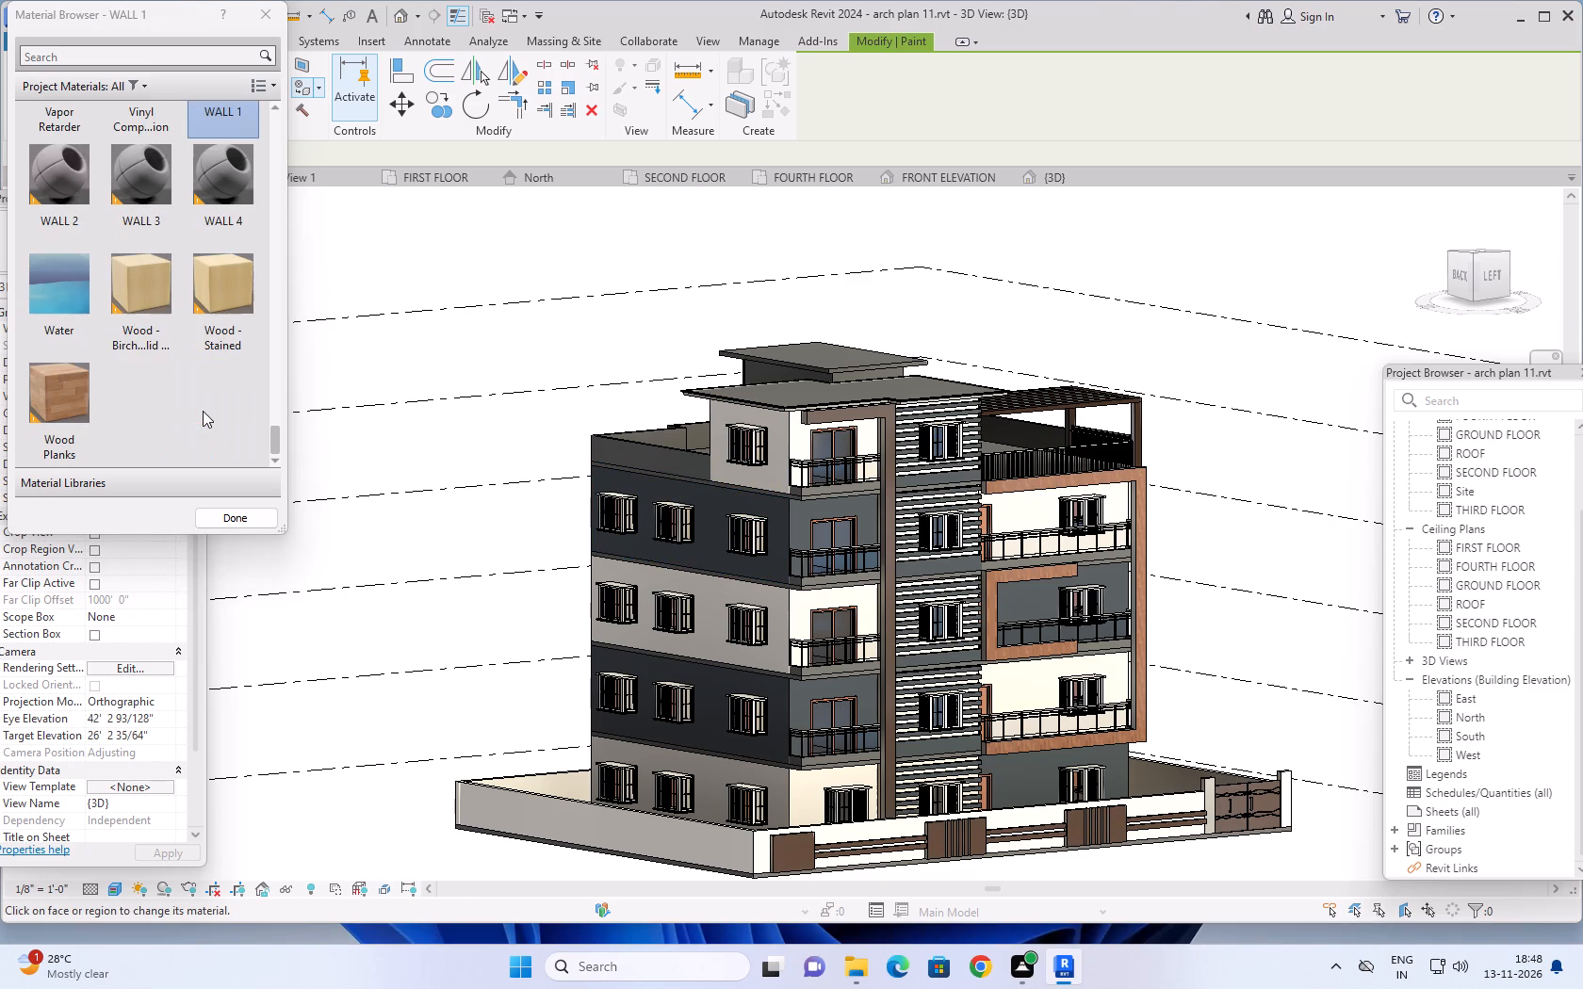
{"action": "left_click", "coordinate": [51, 186]}
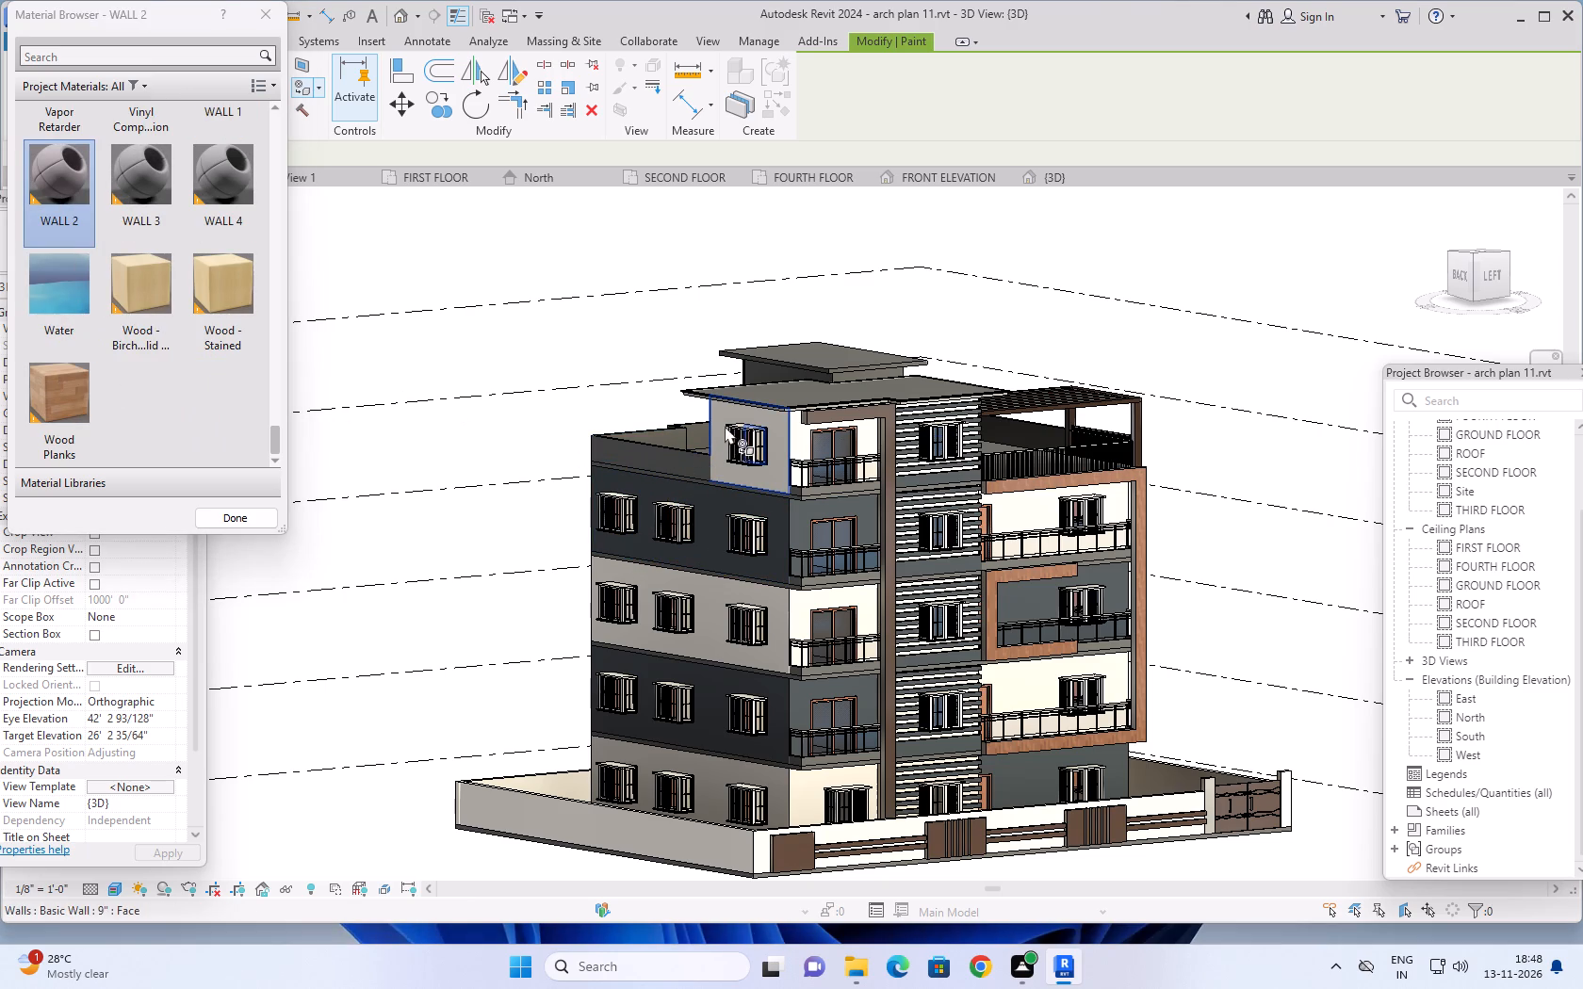
{"action": "left_click", "coordinate": [725, 426]}
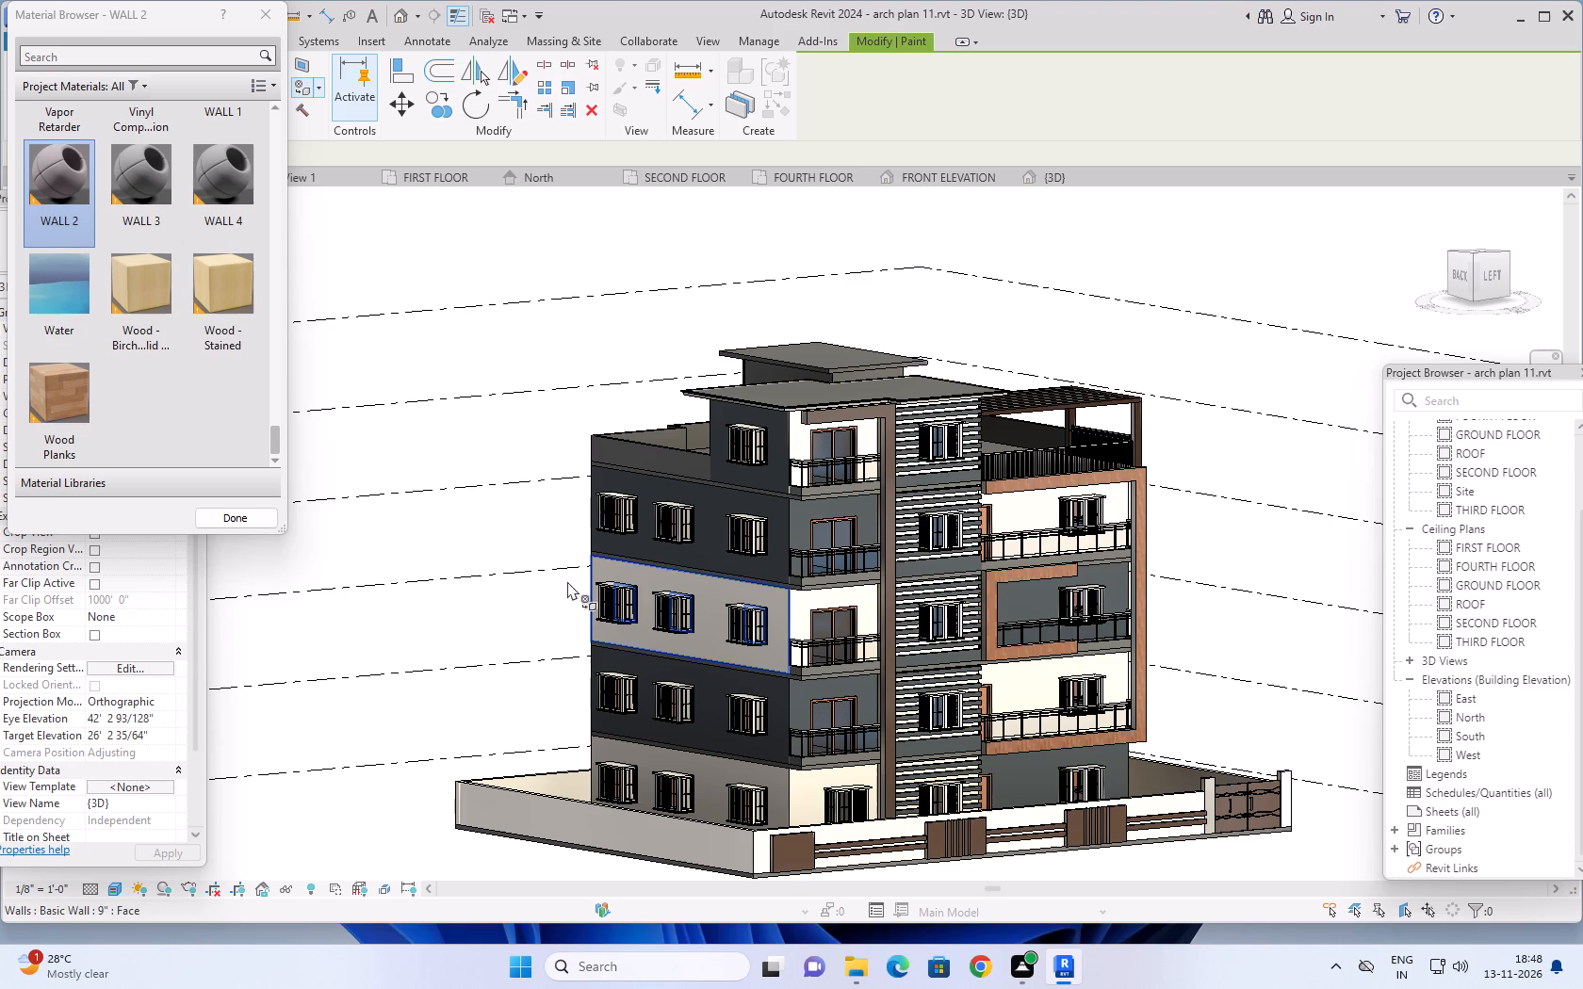
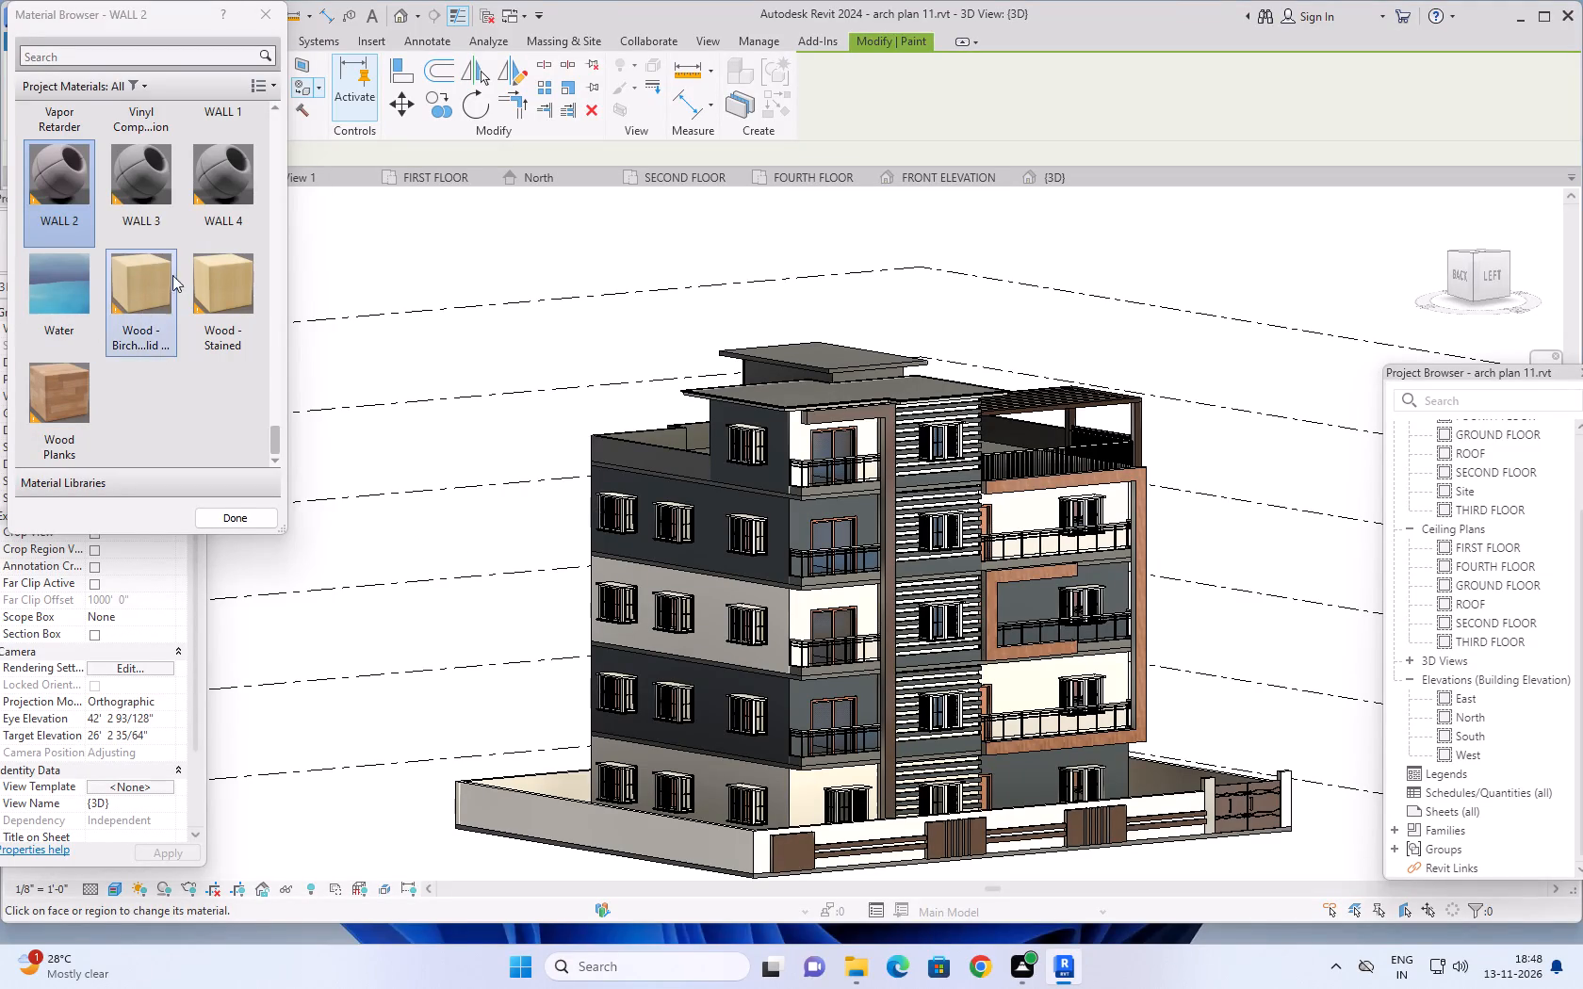
Paint the outer faces of the roof-terrace parapets on the back side and both sides of the stair tower with WALL 3.
{"action": "left_click", "coordinate": [145, 191]}
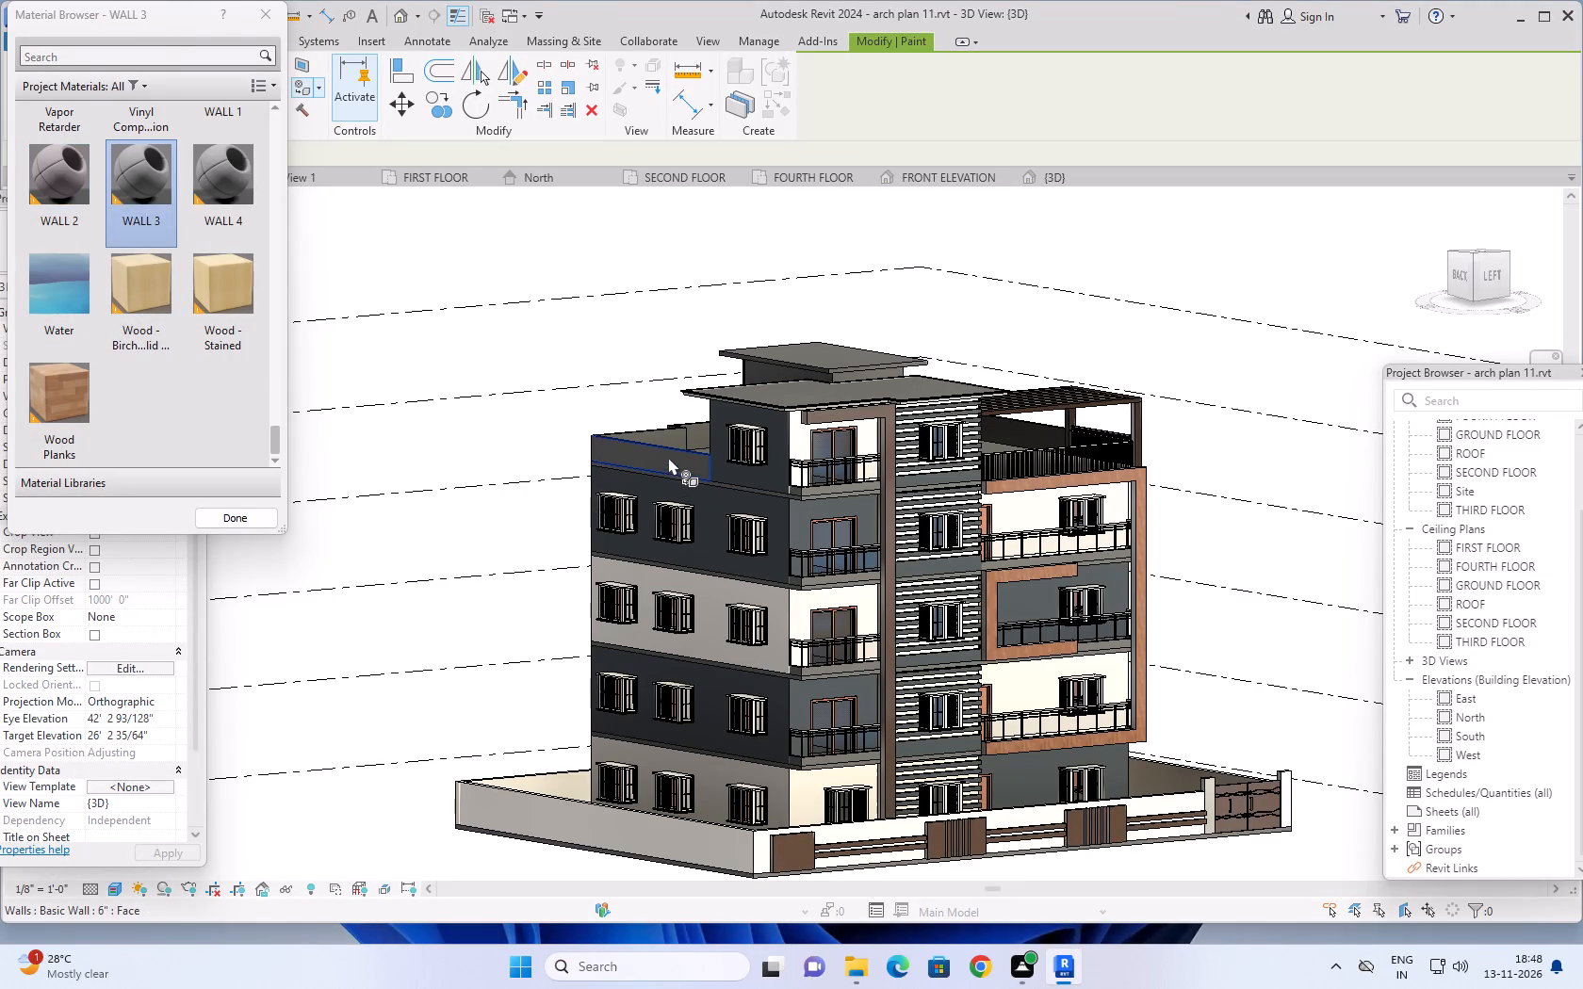
{"action": "left_click", "coordinate": [668, 456]}
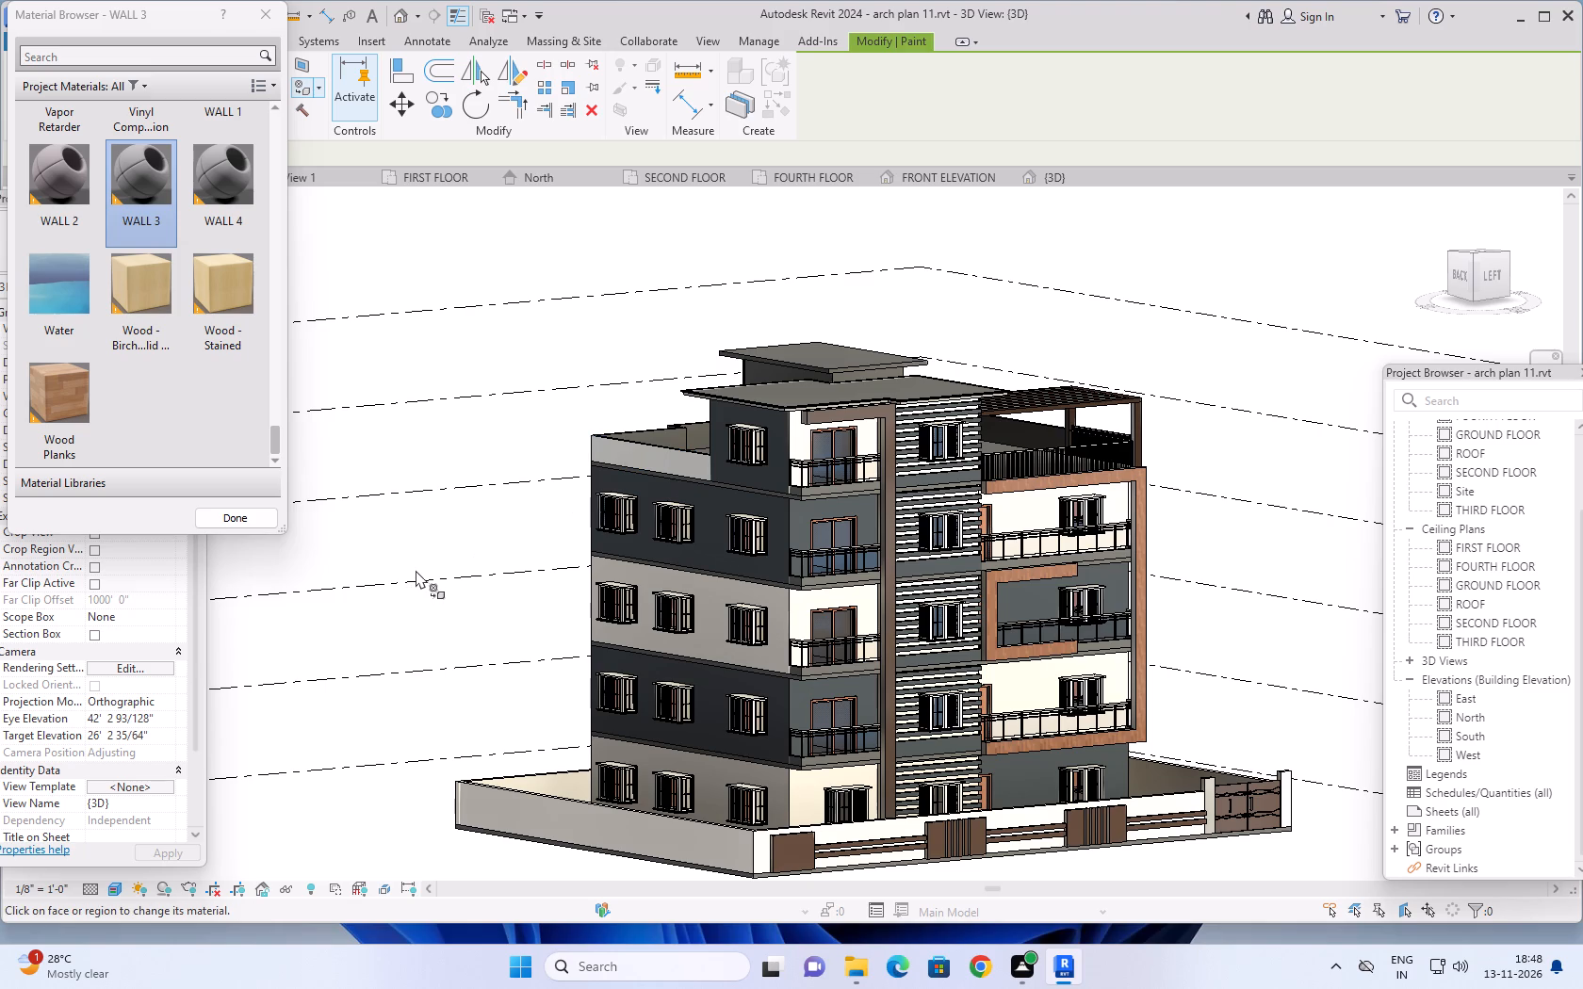
{"action": "middle_click_drag", "start_coordinate": [416, 569], "coordinate": [783, 595], "text": "shift"}
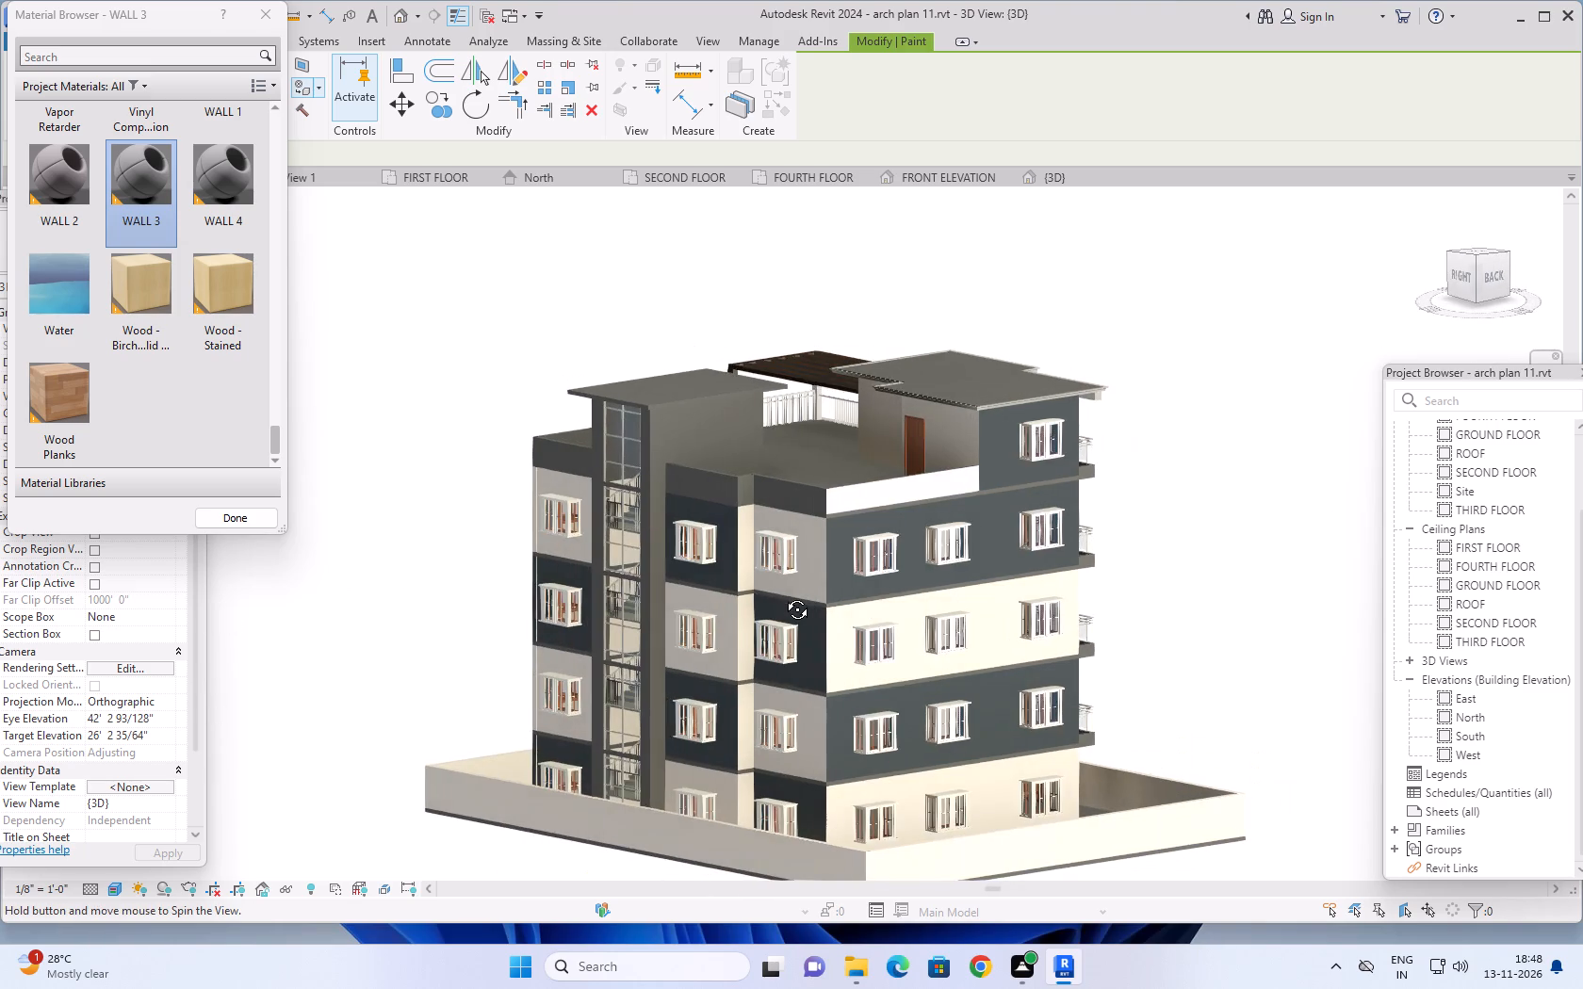
{"action": "middle_click_drag", "start_coordinate": [783, 595], "coordinate": [843, 595], "text": "shift"}
{"action": "scroll", "coordinate": [821, 507], "scroll_direction": "up", "scroll_amount": 5}
{"action": "left_click", "coordinate": [900, 494]}
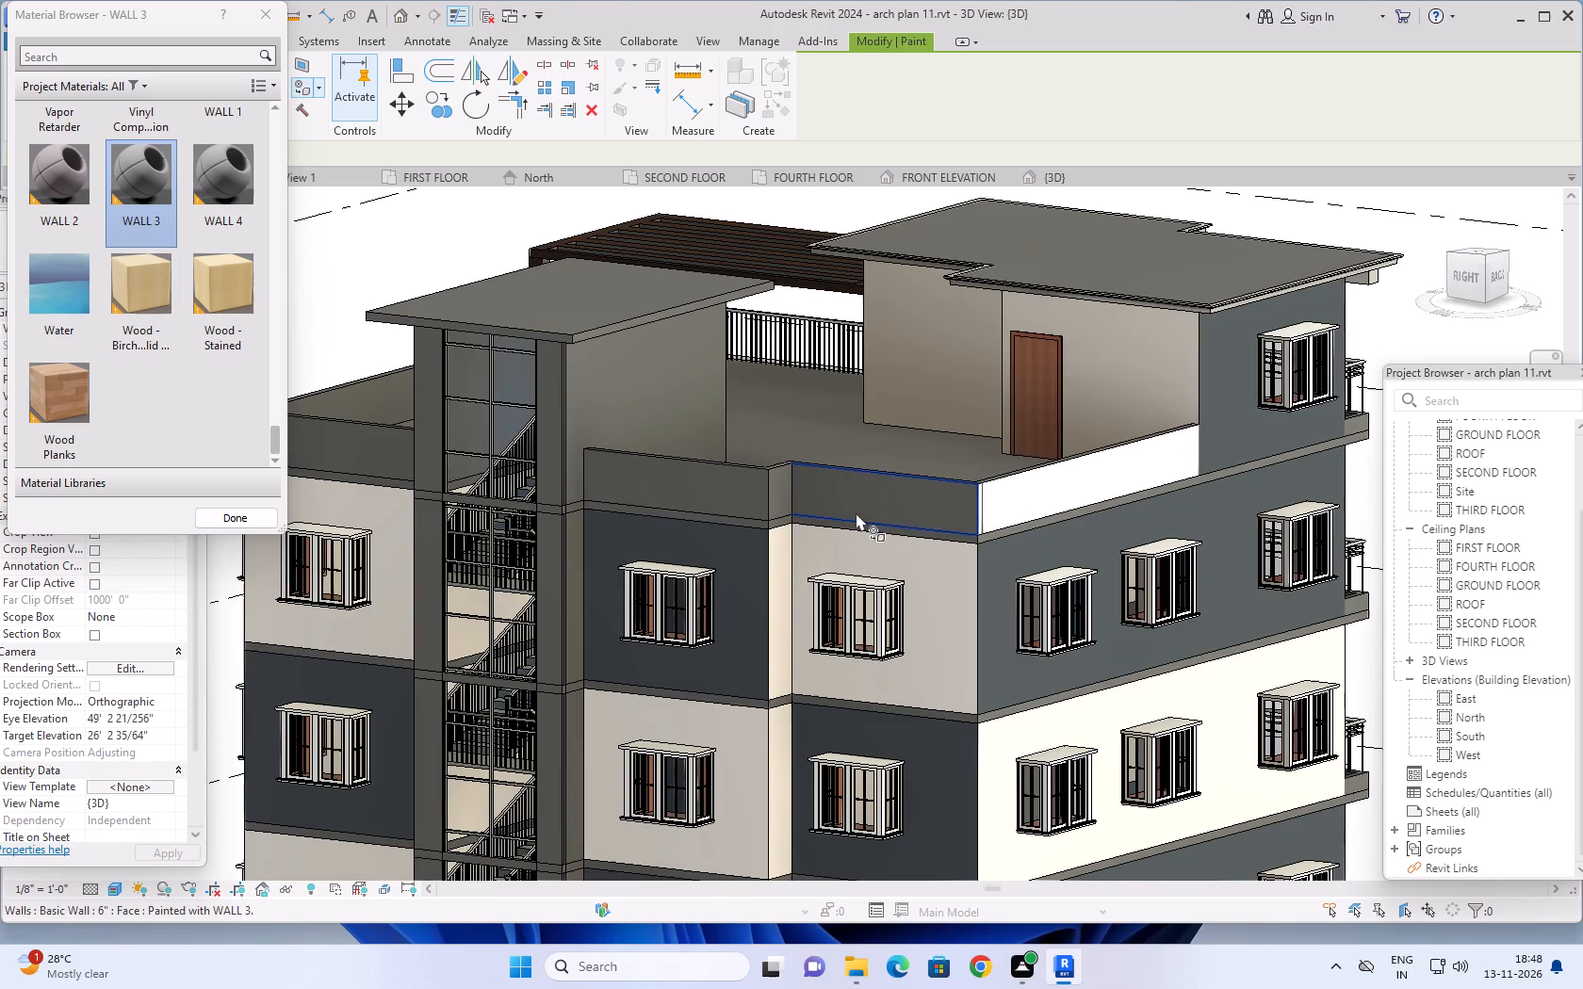
{"action": "left_click", "coordinate": [709, 490]}
{"action": "left_click", "coordinate": [779, 490]}
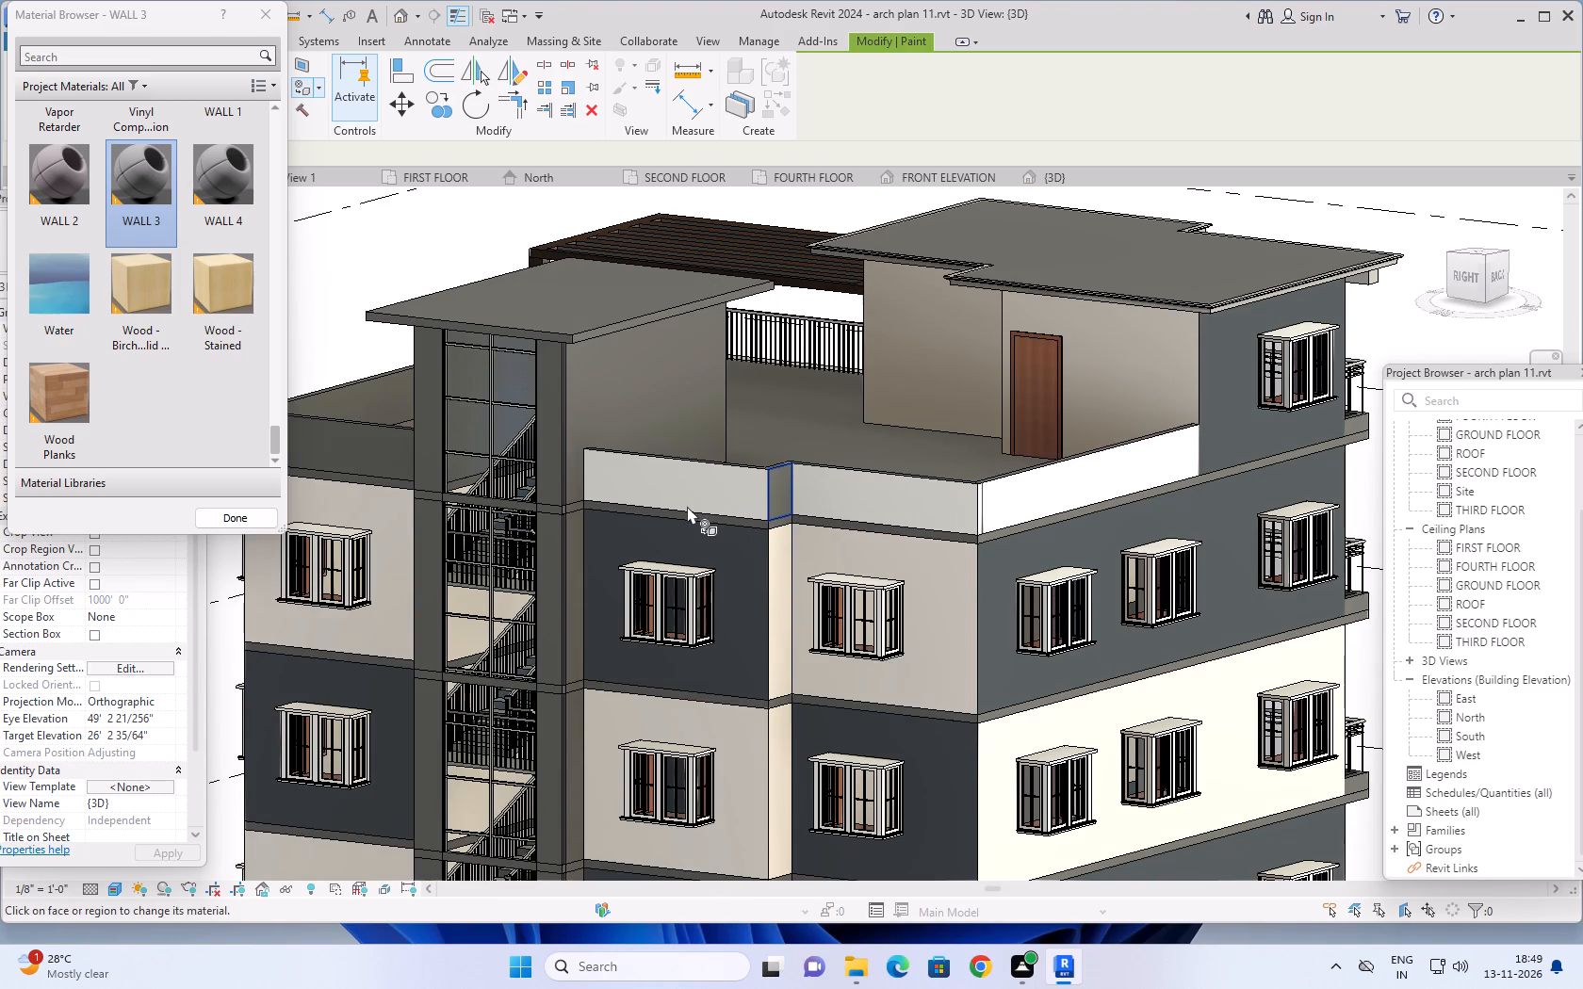
{"action": "middle_click_drag", "start_coordinate": [688, 496], "coordinate": [905, 510]}
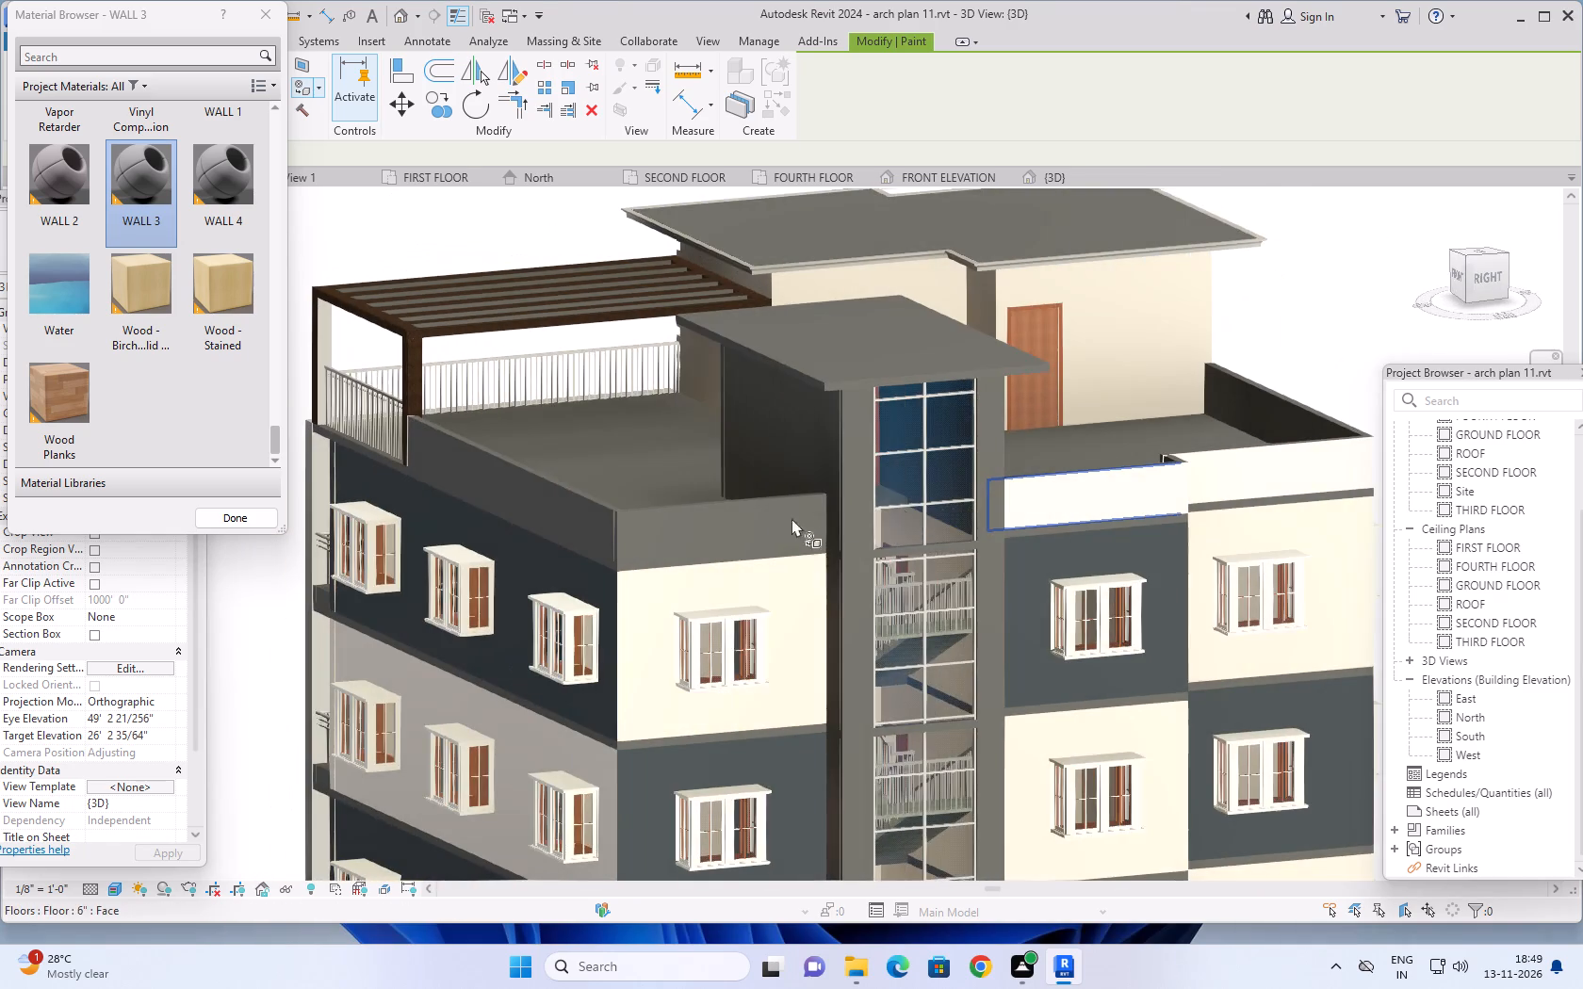
{"action": "left_click", "coordinate": [759, 518]}
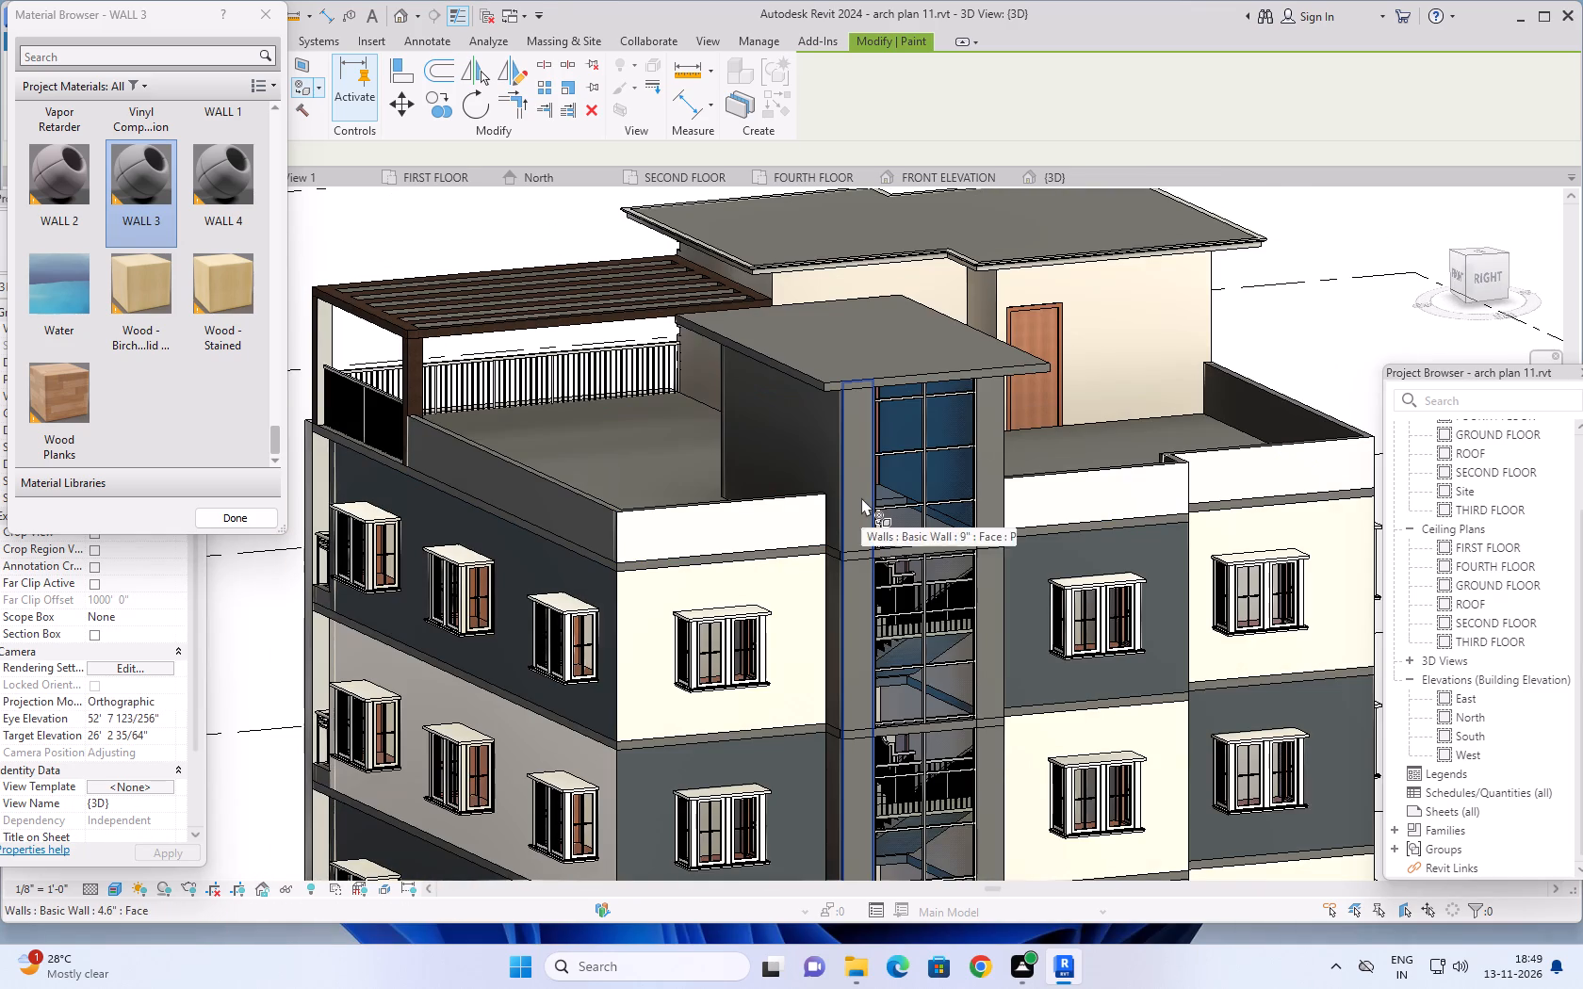
Paint the two full-height piers flanking the stair tower's glazing with the WALL 3 material.
{"action": "left_click", "coordinate": [861, 497]}
{"action": "left_click", "coordinate": [992, 486]}
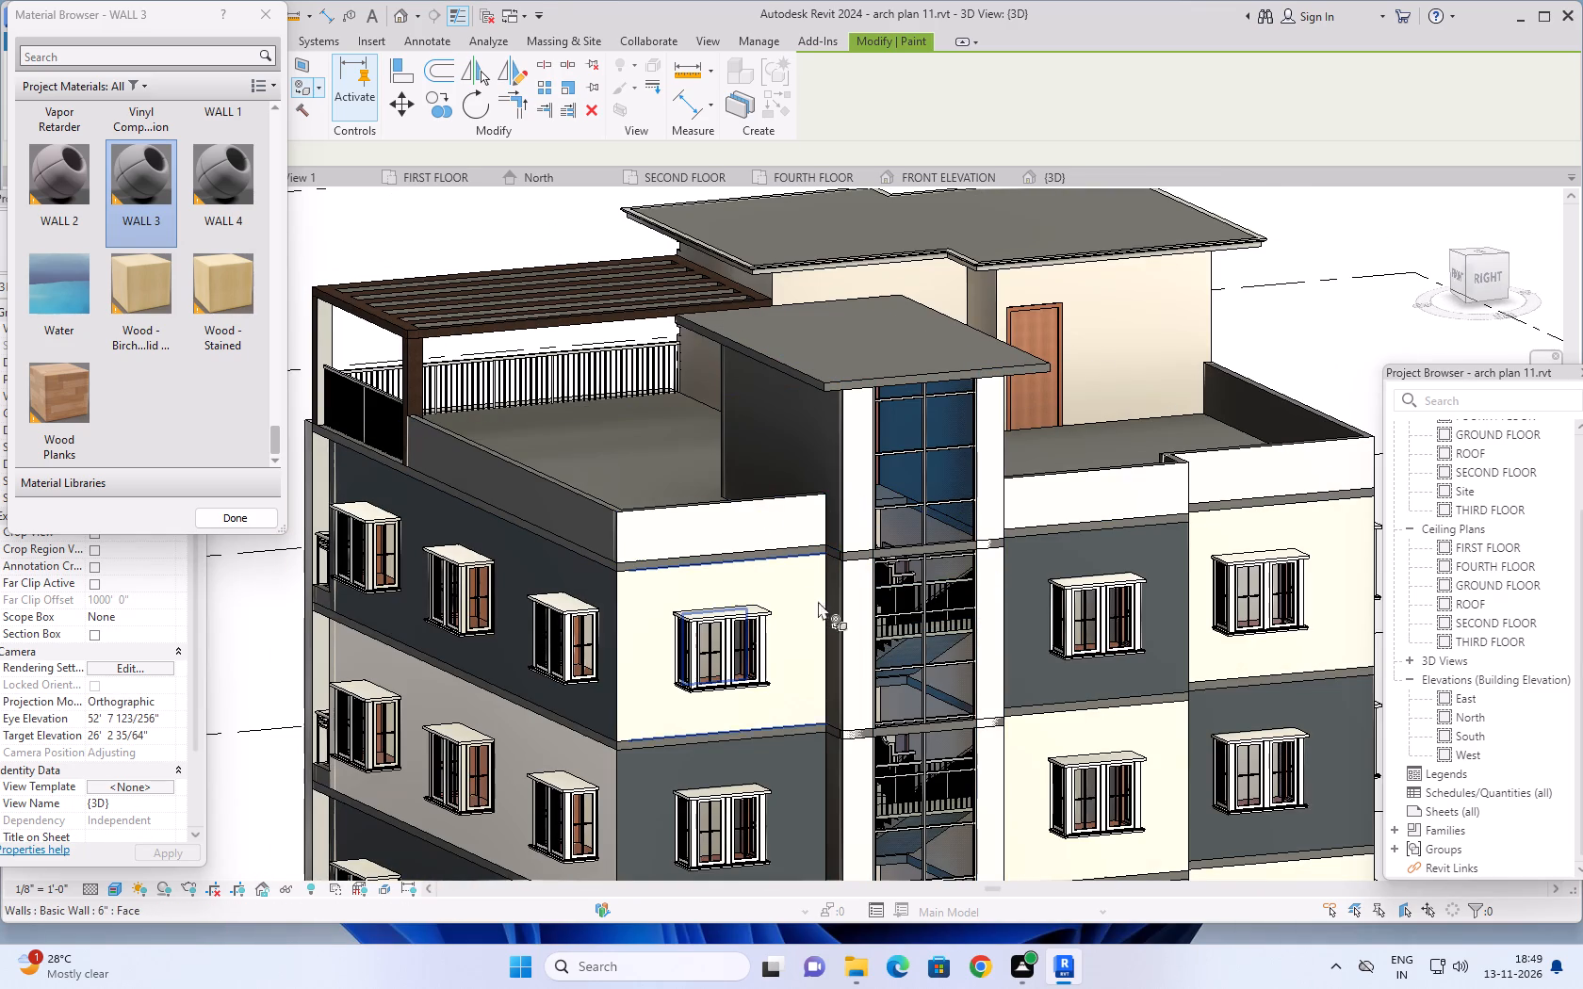
Paint the outer face of the front-side roof parapet next to the pergola with the WALL 3 material.
{"action": "middle_click_drag", "start_coordinate": [842, 586], "coordinate": [1021, 606]}
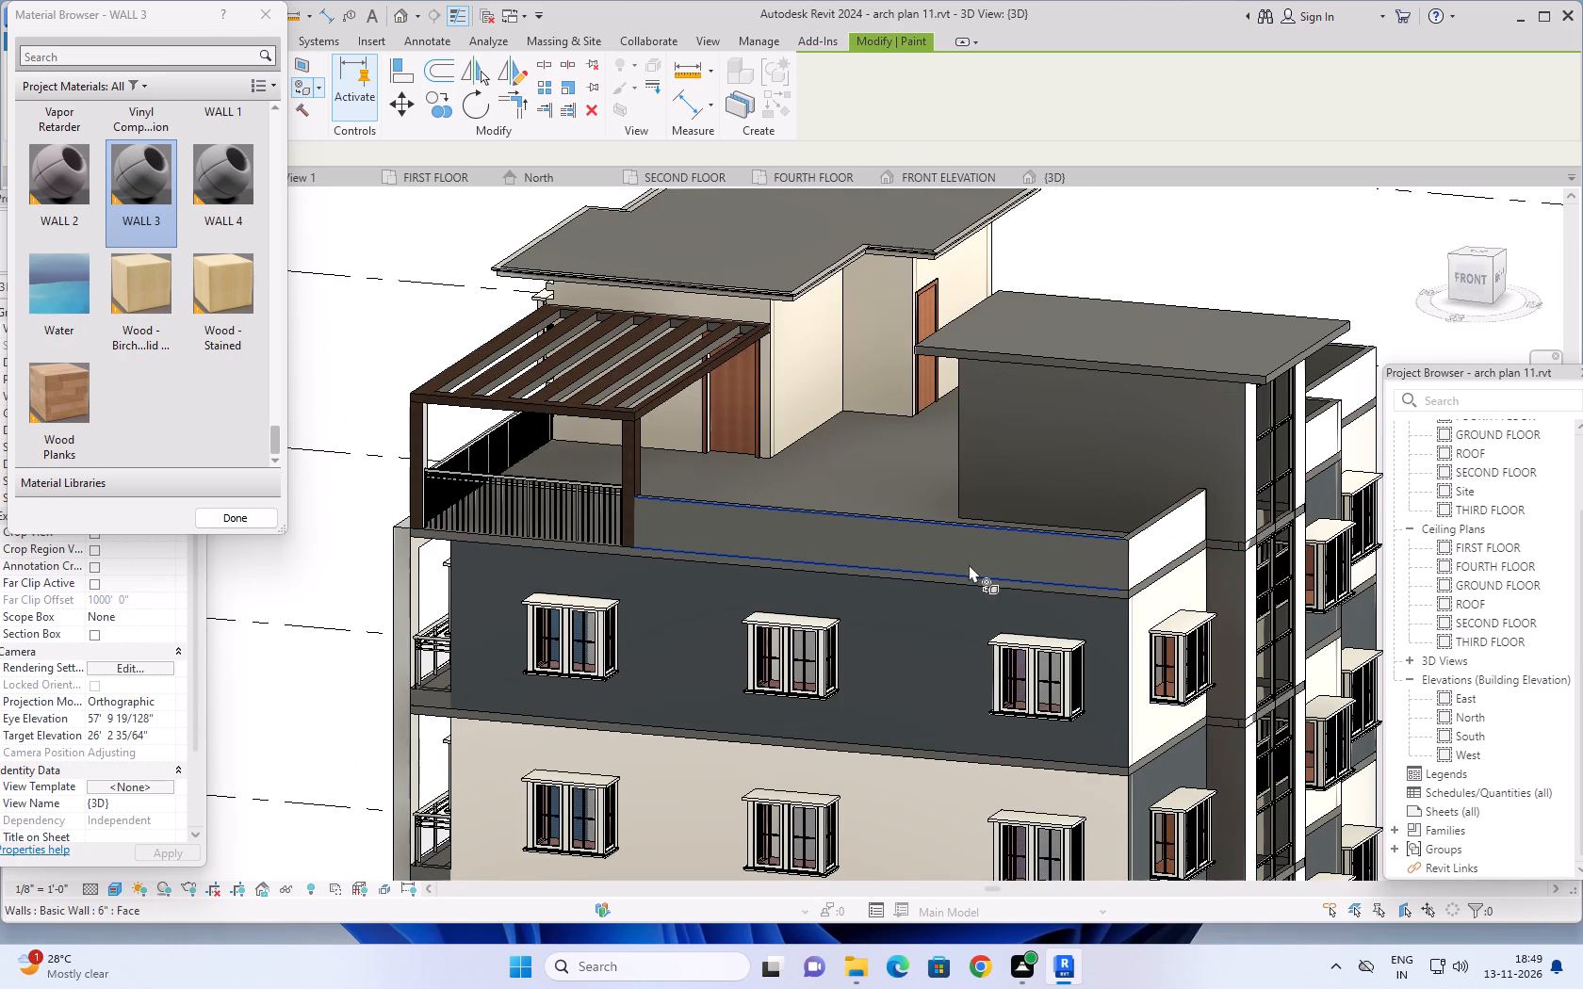
{"action": "left_click", "coordinate": [969, 561]}
Paint the stair headroom's three terrace-side walls, including the wall with the door, with the WALL 3 material.
{"action": "scroll", "coordinate": [1030, 559], "scroll_direction": "down", "scroll_amount": 2}
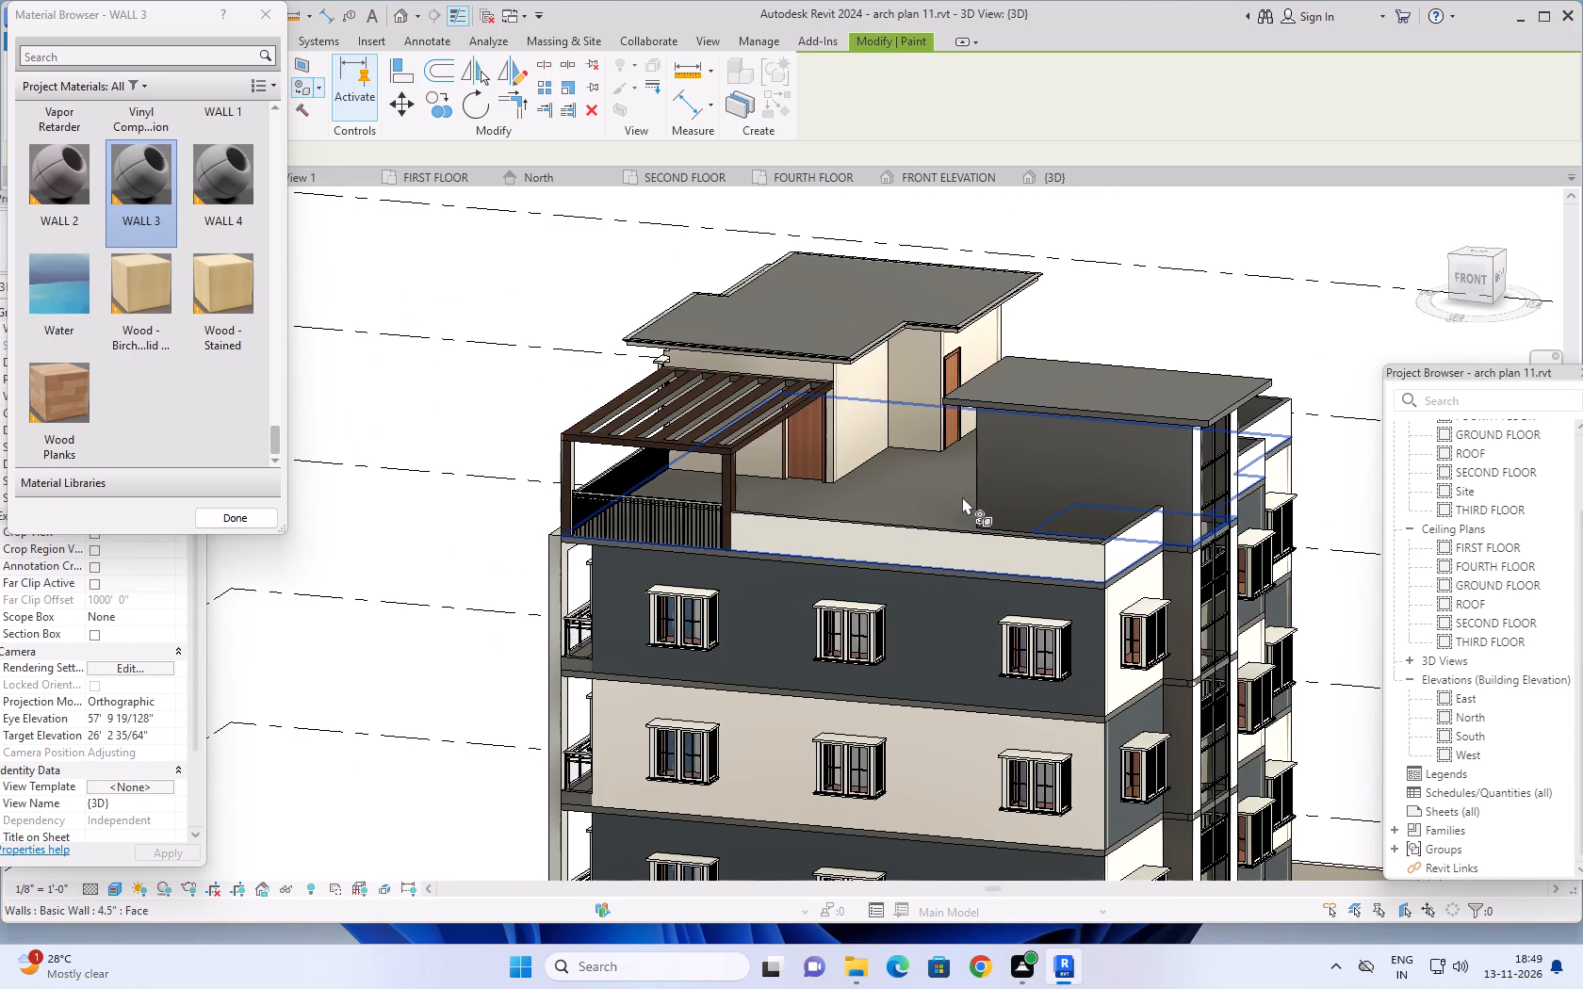
{"action": "middle_click_drag", "start_coordinate": [962, 496], "coordinate": [609, 575]}
{"action": "middle_click_drag", "start_coordinate": [811, 526], "coordinate": [694, 560]}
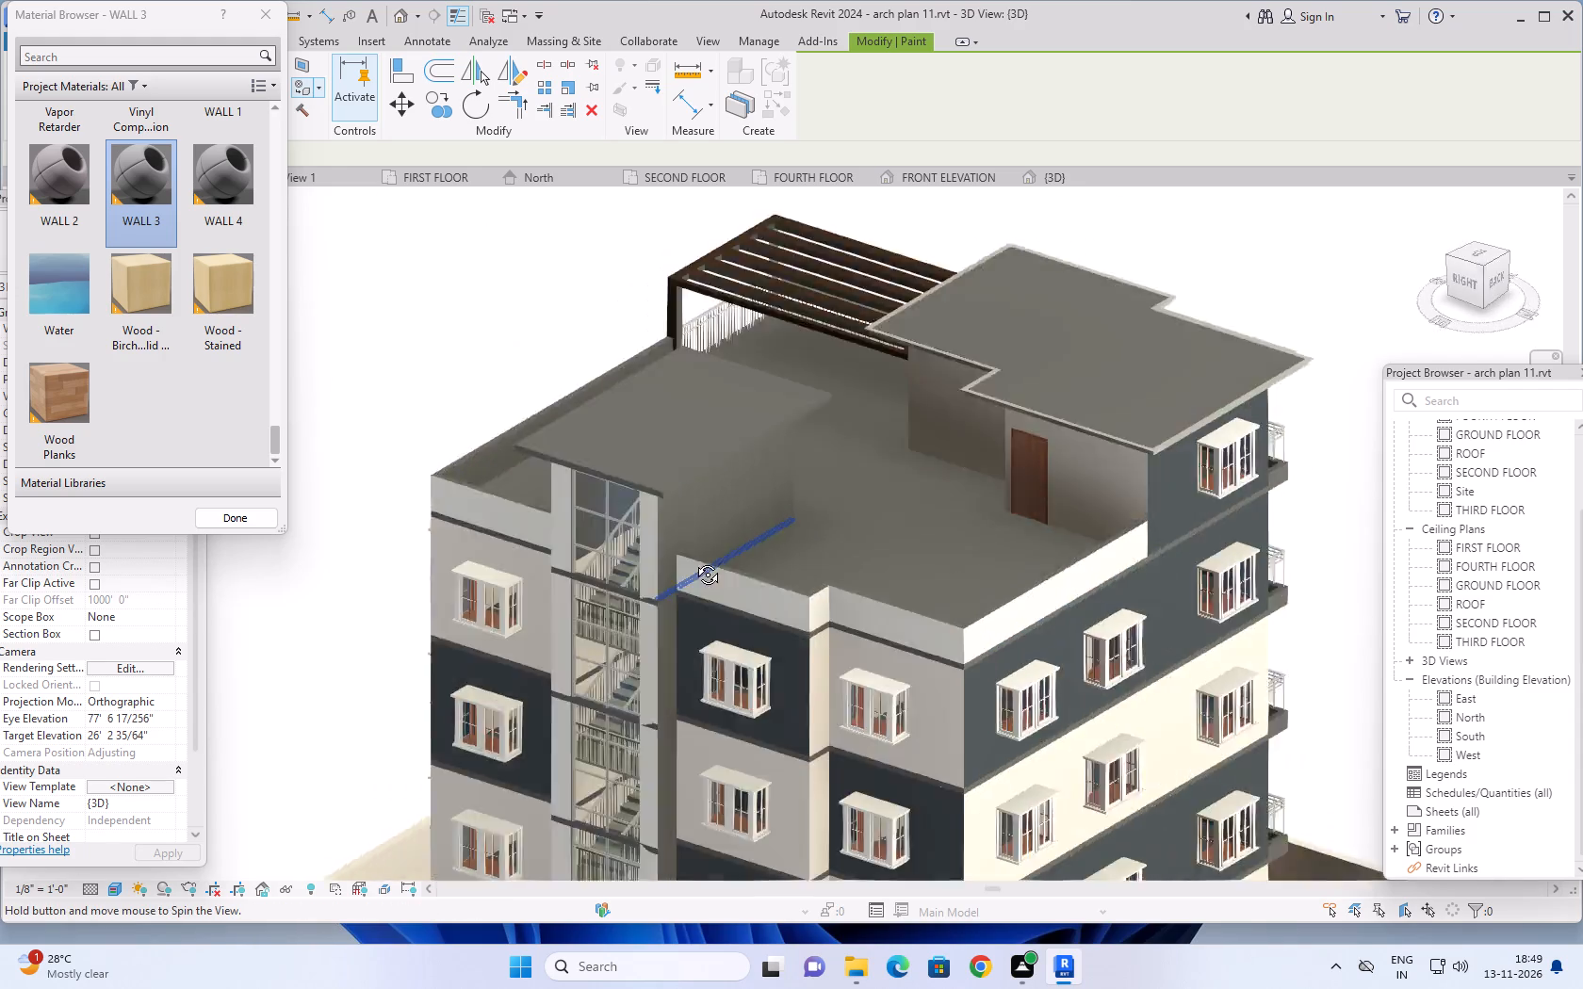
{"action": "middle_click_drag", "start_coordinate": [694, 560], "coordinate": [545, 547]}
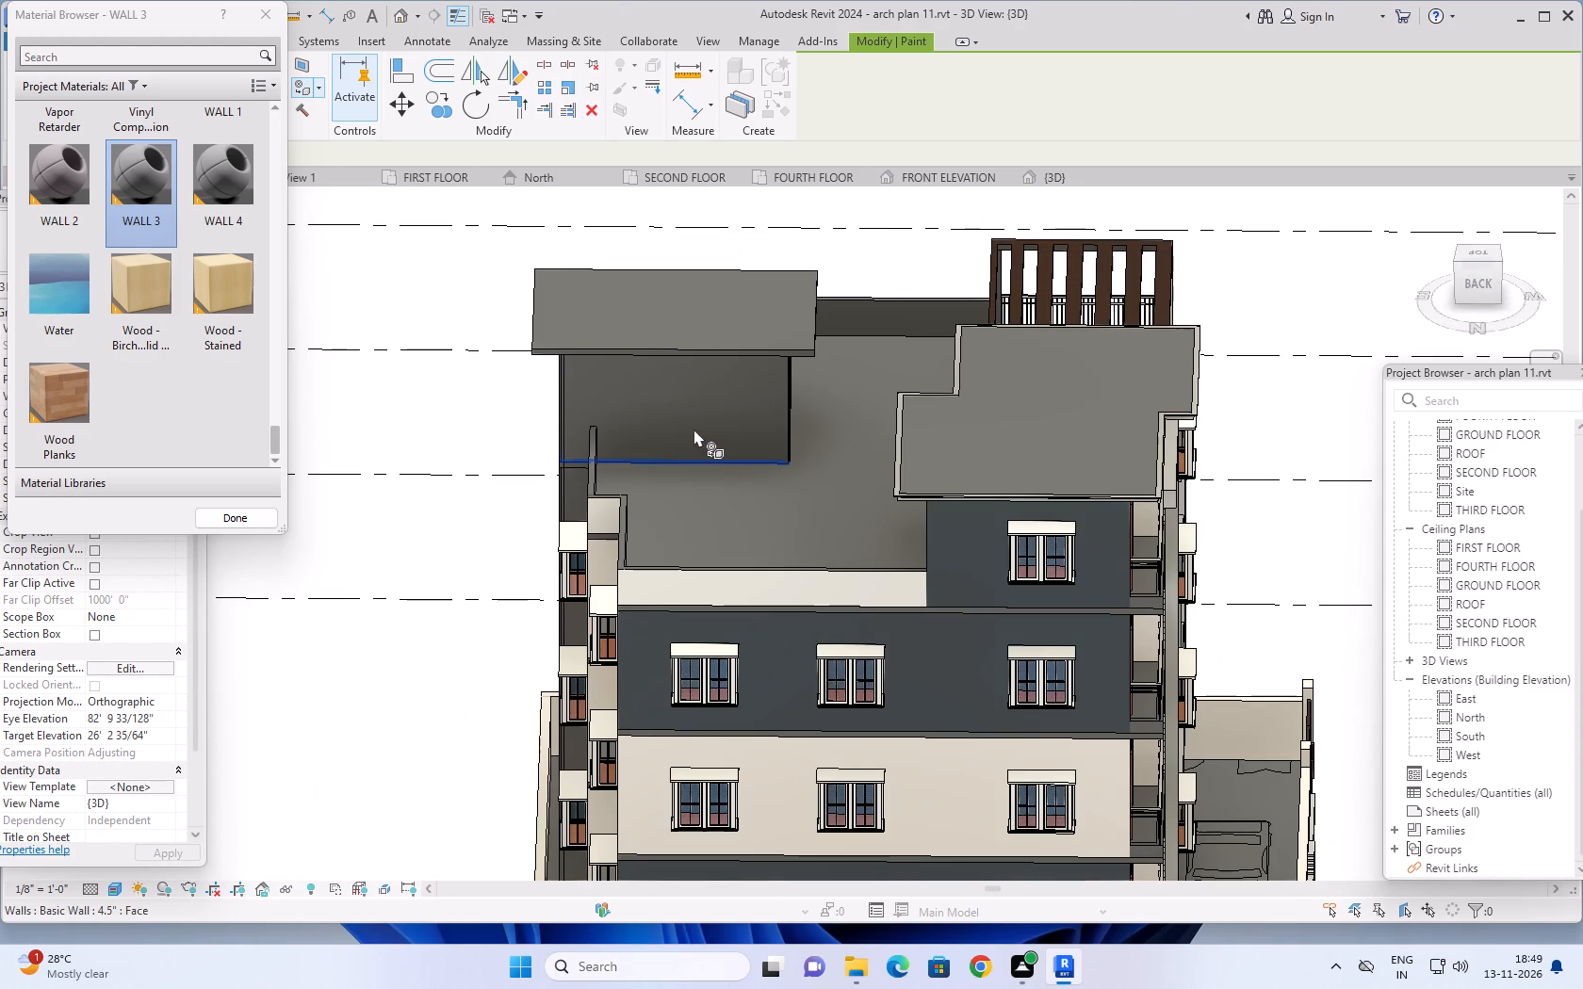
{"action": "left_click", "coordinate": [694, 429]}
{"action": "scroll", "coordinate": [727, 482], "scroll_direction": "down", "scroll_amount": 2}
{"action": "middle_click_drag", "start_coordinate": [738, 495], "coordinate": [537, 502], "text": "shift"}
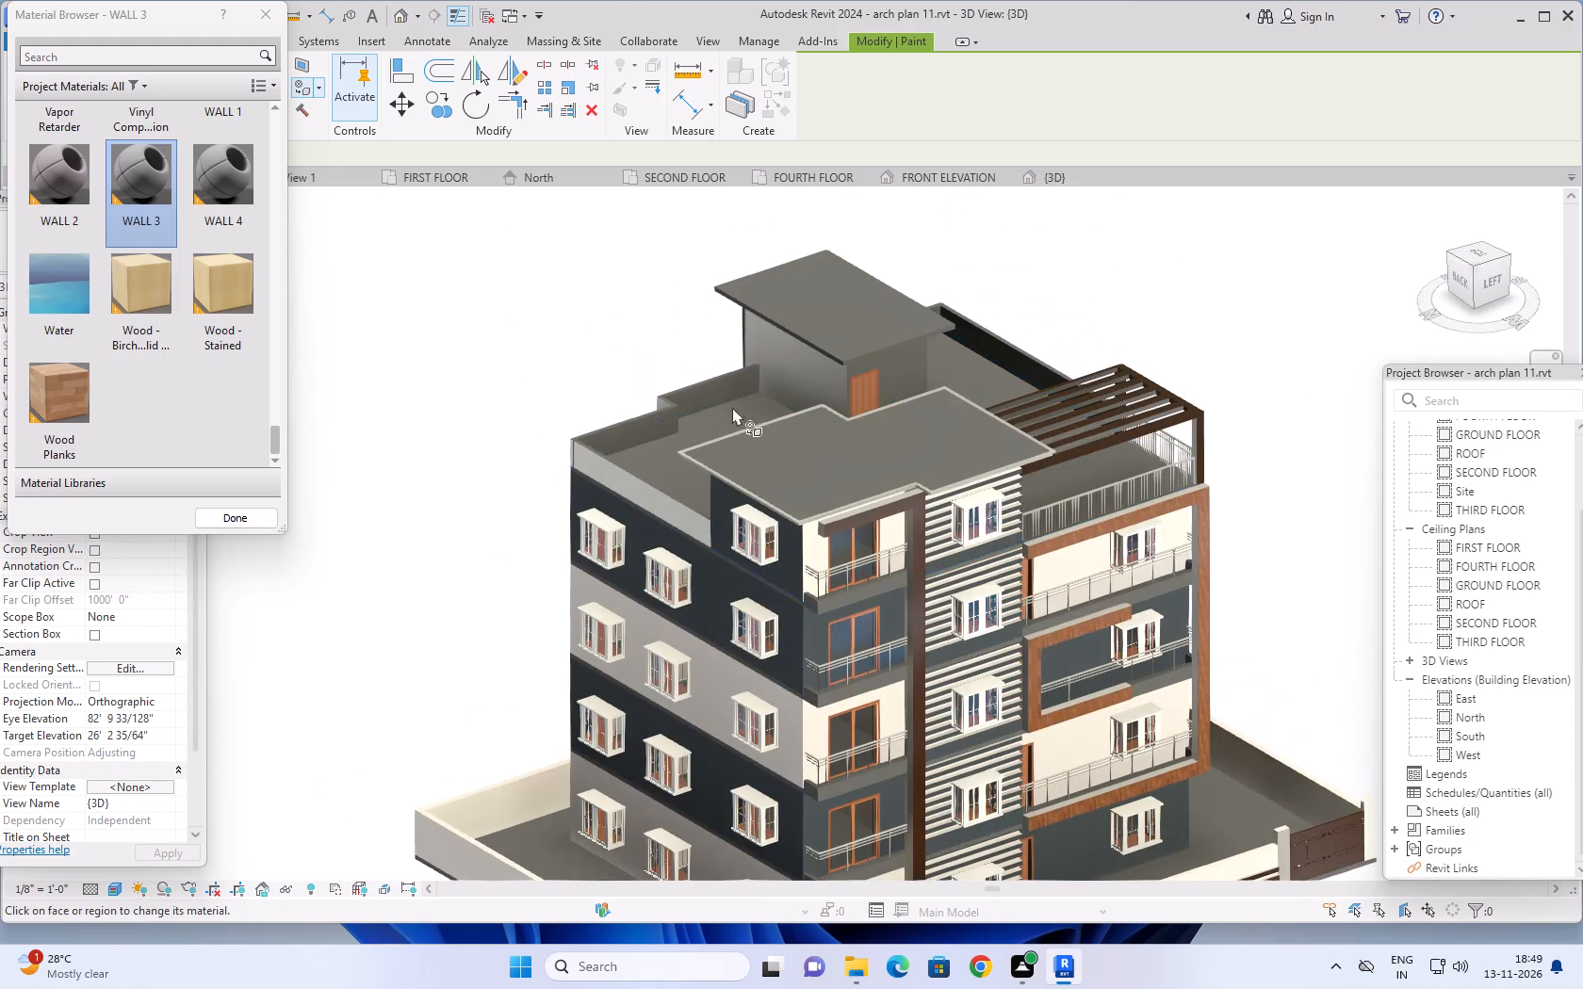
{"action": "left_click", "coordinate": [900, 370]}
{"action": "scroll", "coordinate": [932, 363], "scroll_direction": "down", "scroll_amount": 2}
{"action": "middle_click_drag", "start_coordinate": [938, 366], "coordinate": [757, 447]}
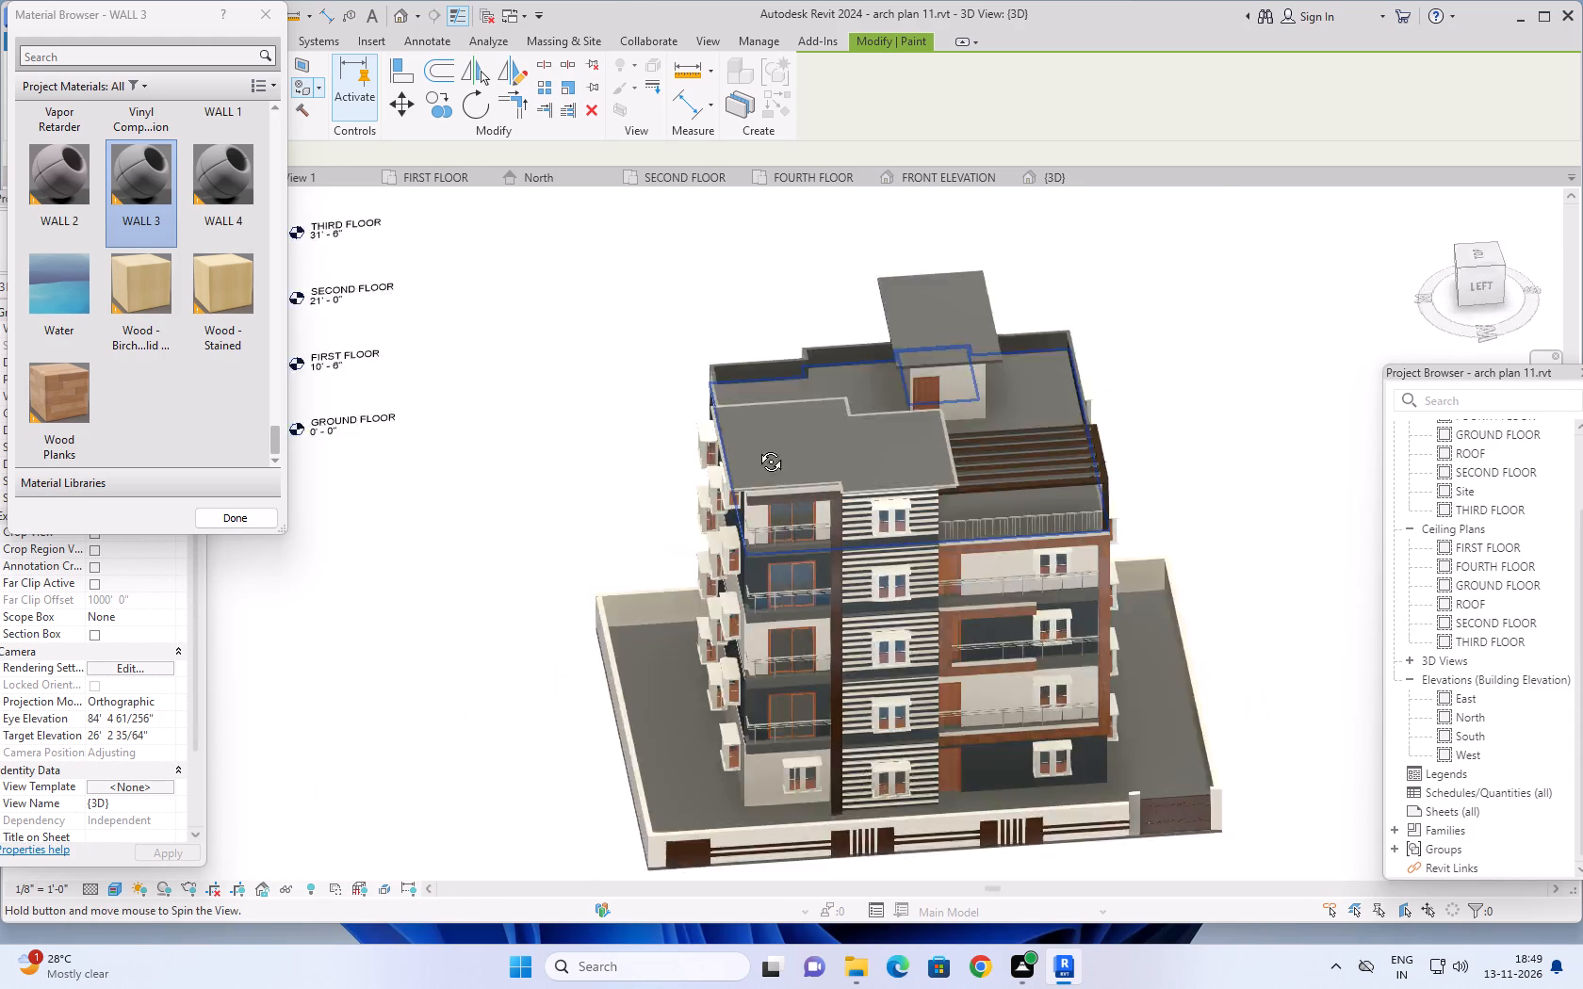
{"action": "middle_click_drag", "start_coordinate": [757, 447], "coordinate": [559, 413]}
{"action": "left_click", "coordinate": [1049, 444]}
Paint the front-side return wall beside the stair tower with WALL 2 at the two dark-banded storeys.
{"action": "middle_click_drag", "start_coordinate": [1020, 490], "coordinate": [955, 507]}
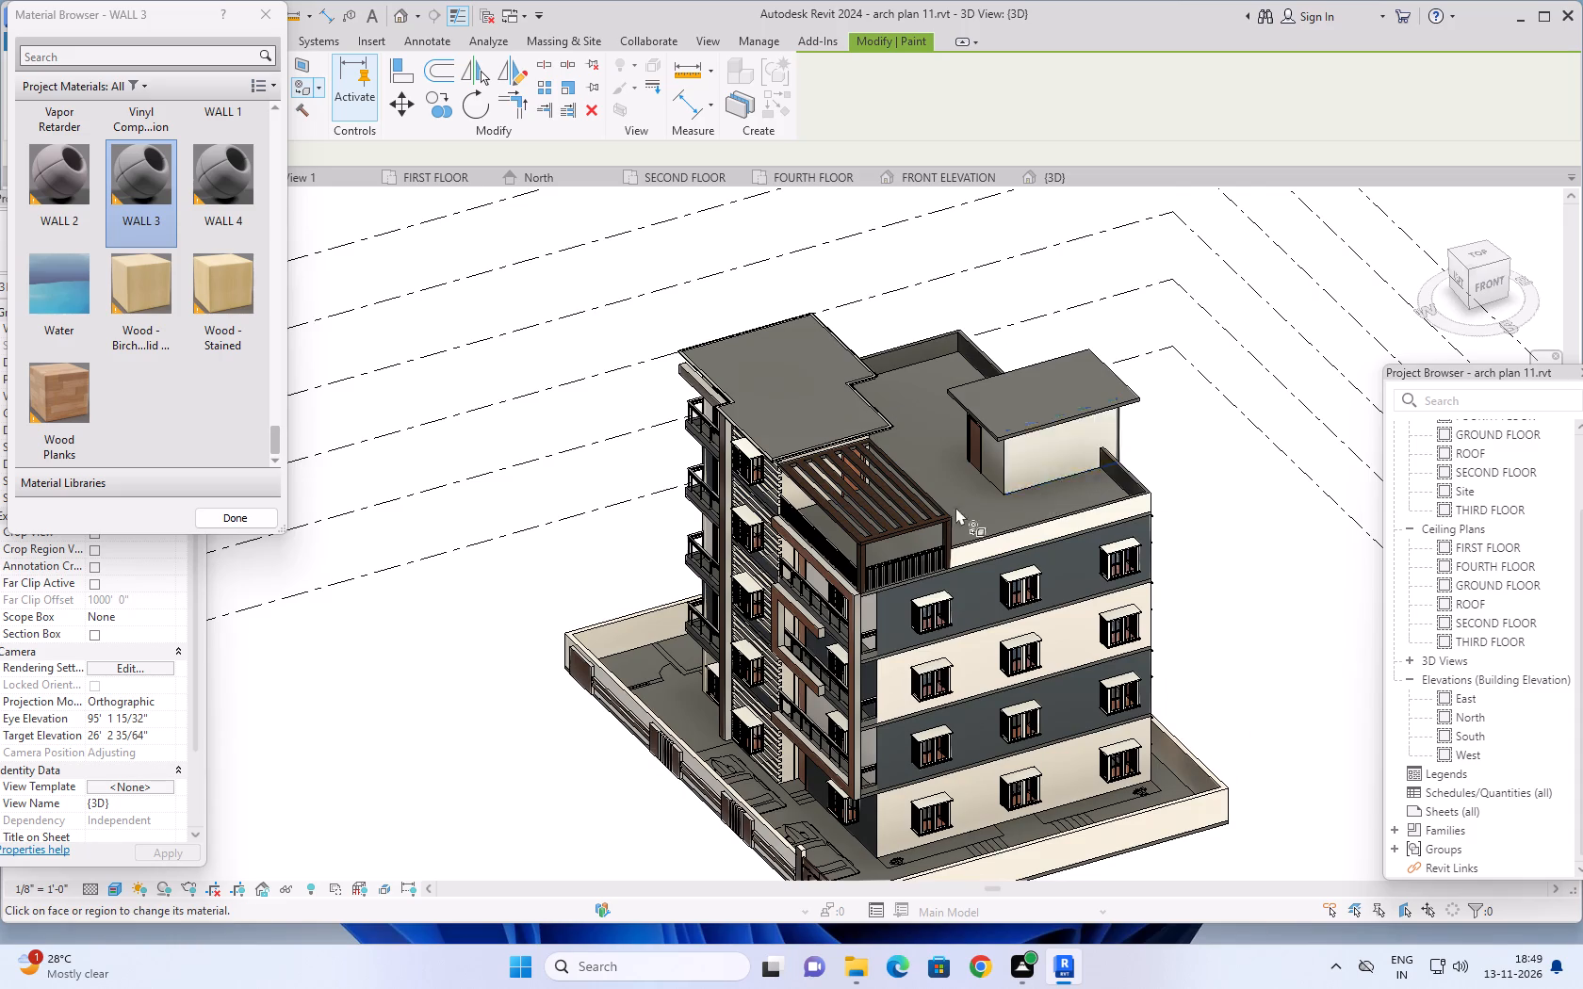
{"action": "middle_click_drag", "start_coordinate": [955, 507], "coordinate": [674, 385]}
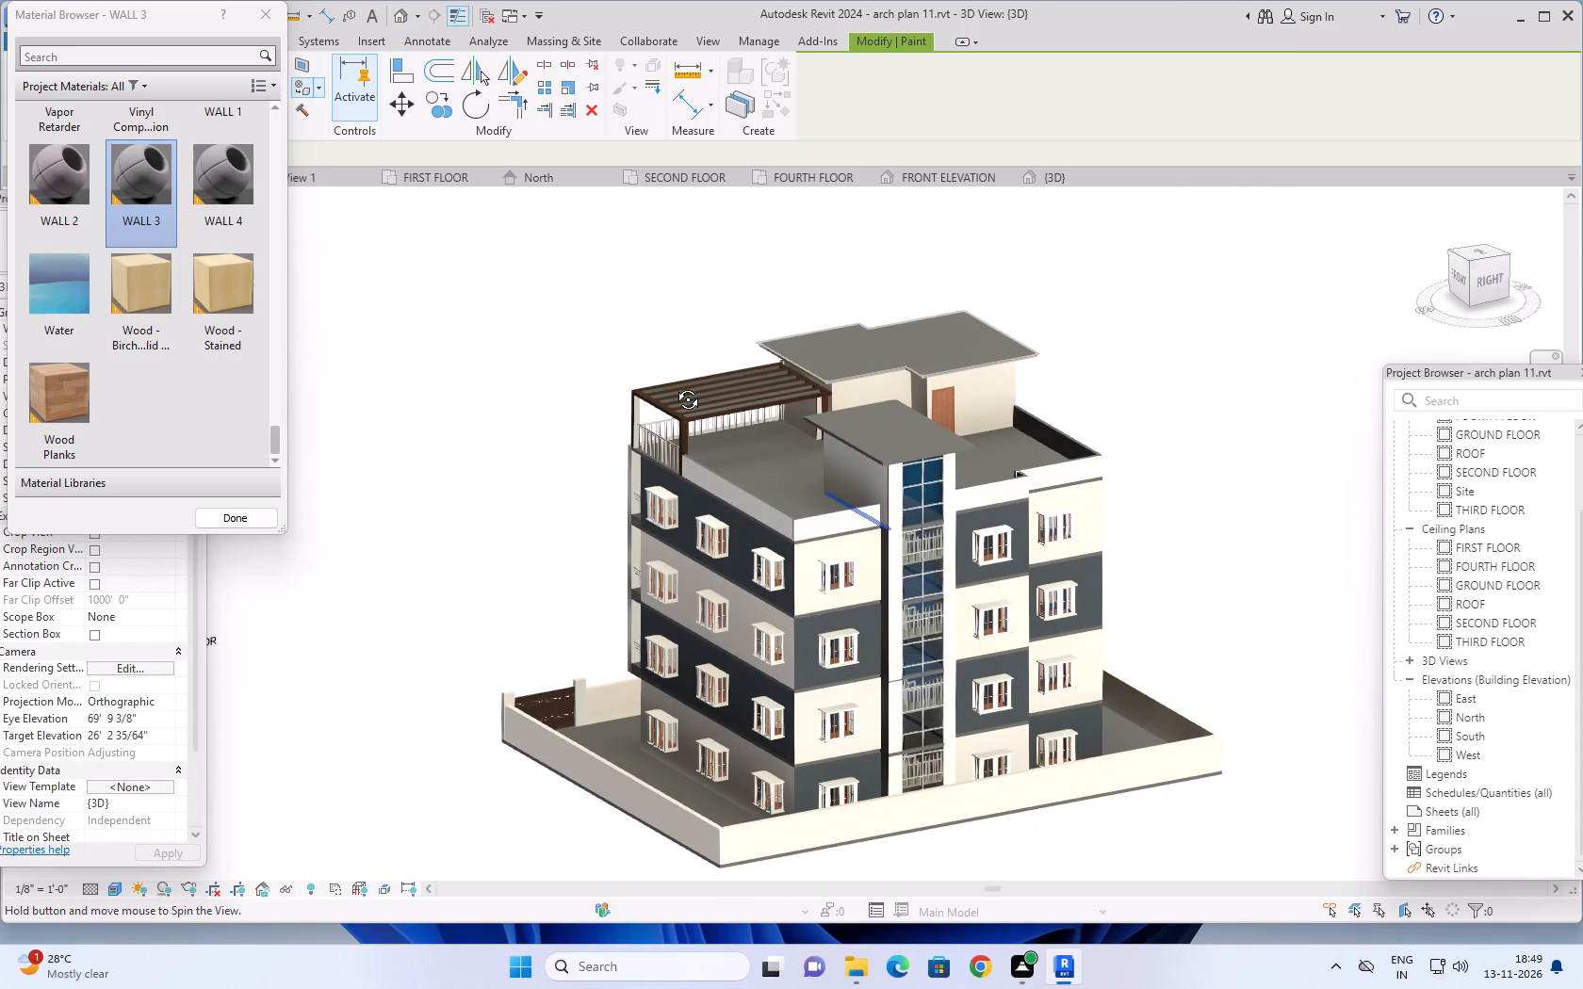
{"action": "middle_click_drag", "start_coordinate": [674, 385], "coordinate": [770, 380]}
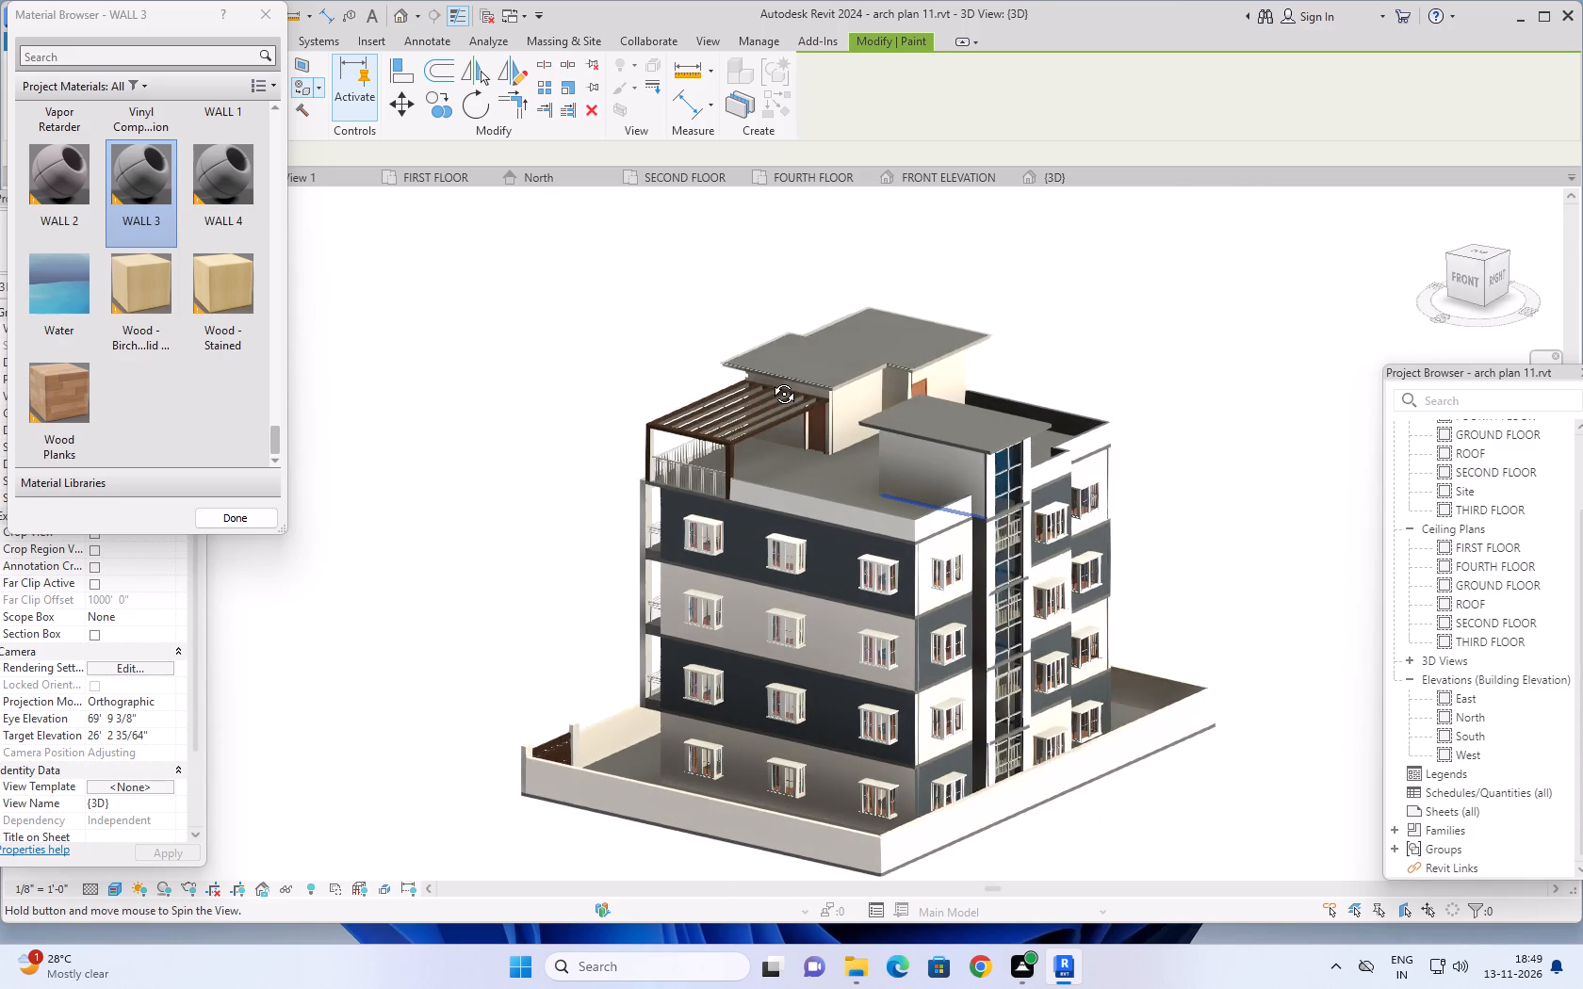
{"action": "middle_click_drag", "start_coordinate": [770, 380], "coordinate": [765, 376]}
{"action": "scroll", "coordinate": [847, 451], "scroll_direction": "up", "scroll_amount": 2}
{"action": "middle_click_drag", "start_coordinate": [843, 458], "coordinate": [727, 336]}
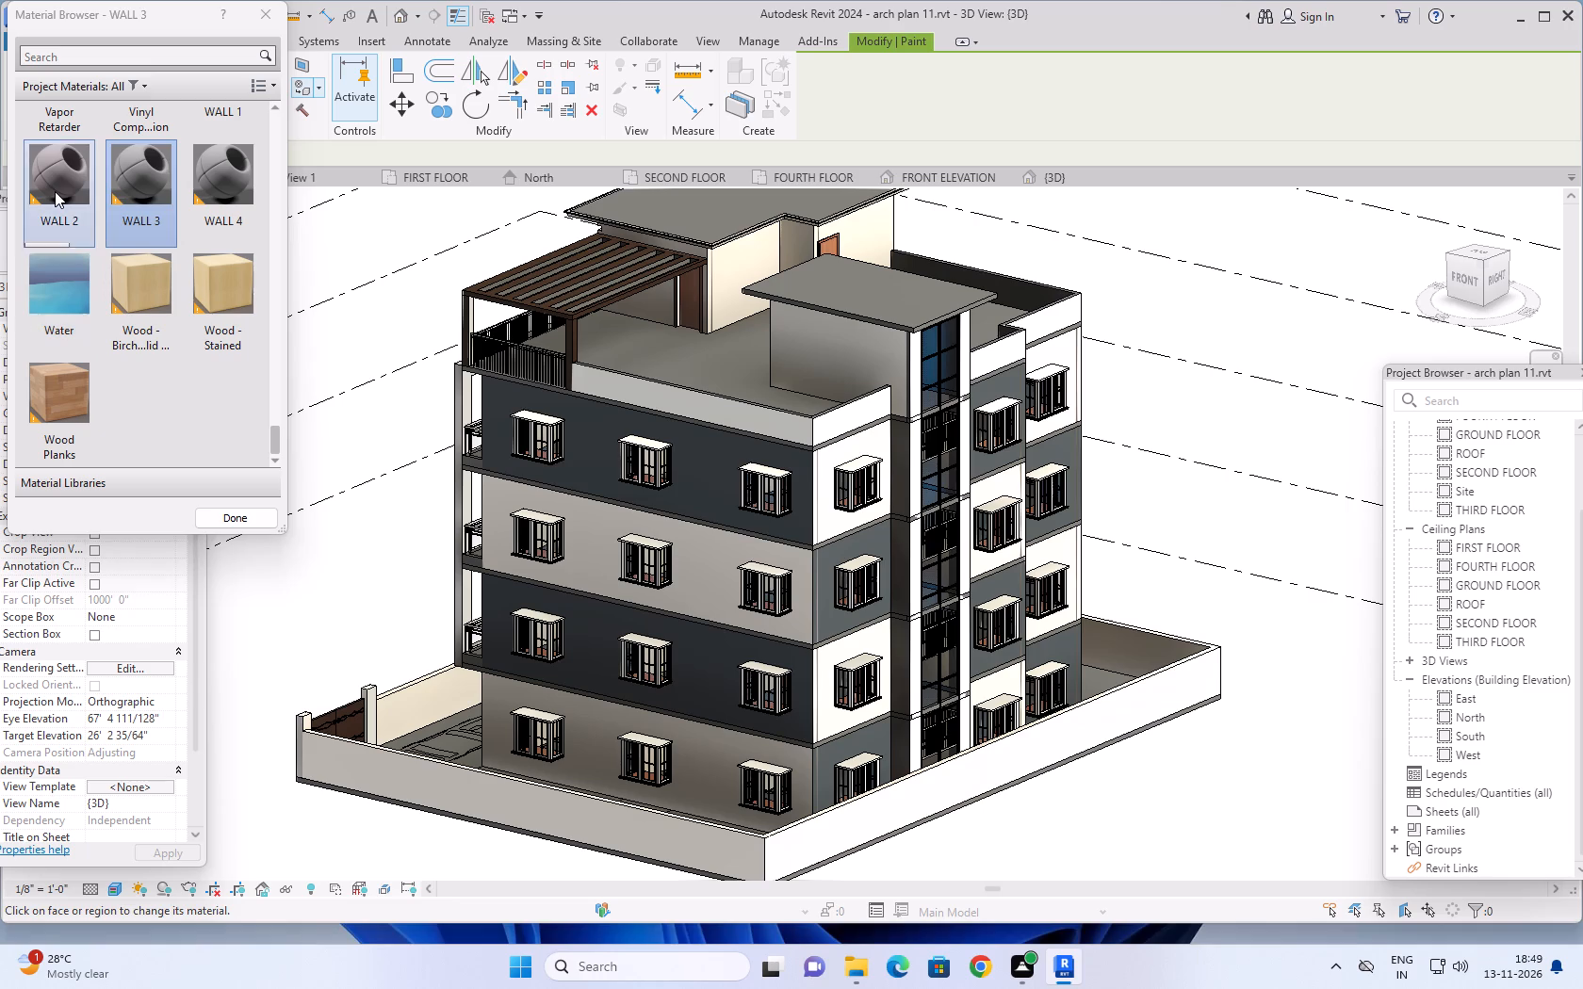
{"action": "left_click", "coordinate": [55, 191]}
{"action": "left_click", "coordinate": [901, 543]}
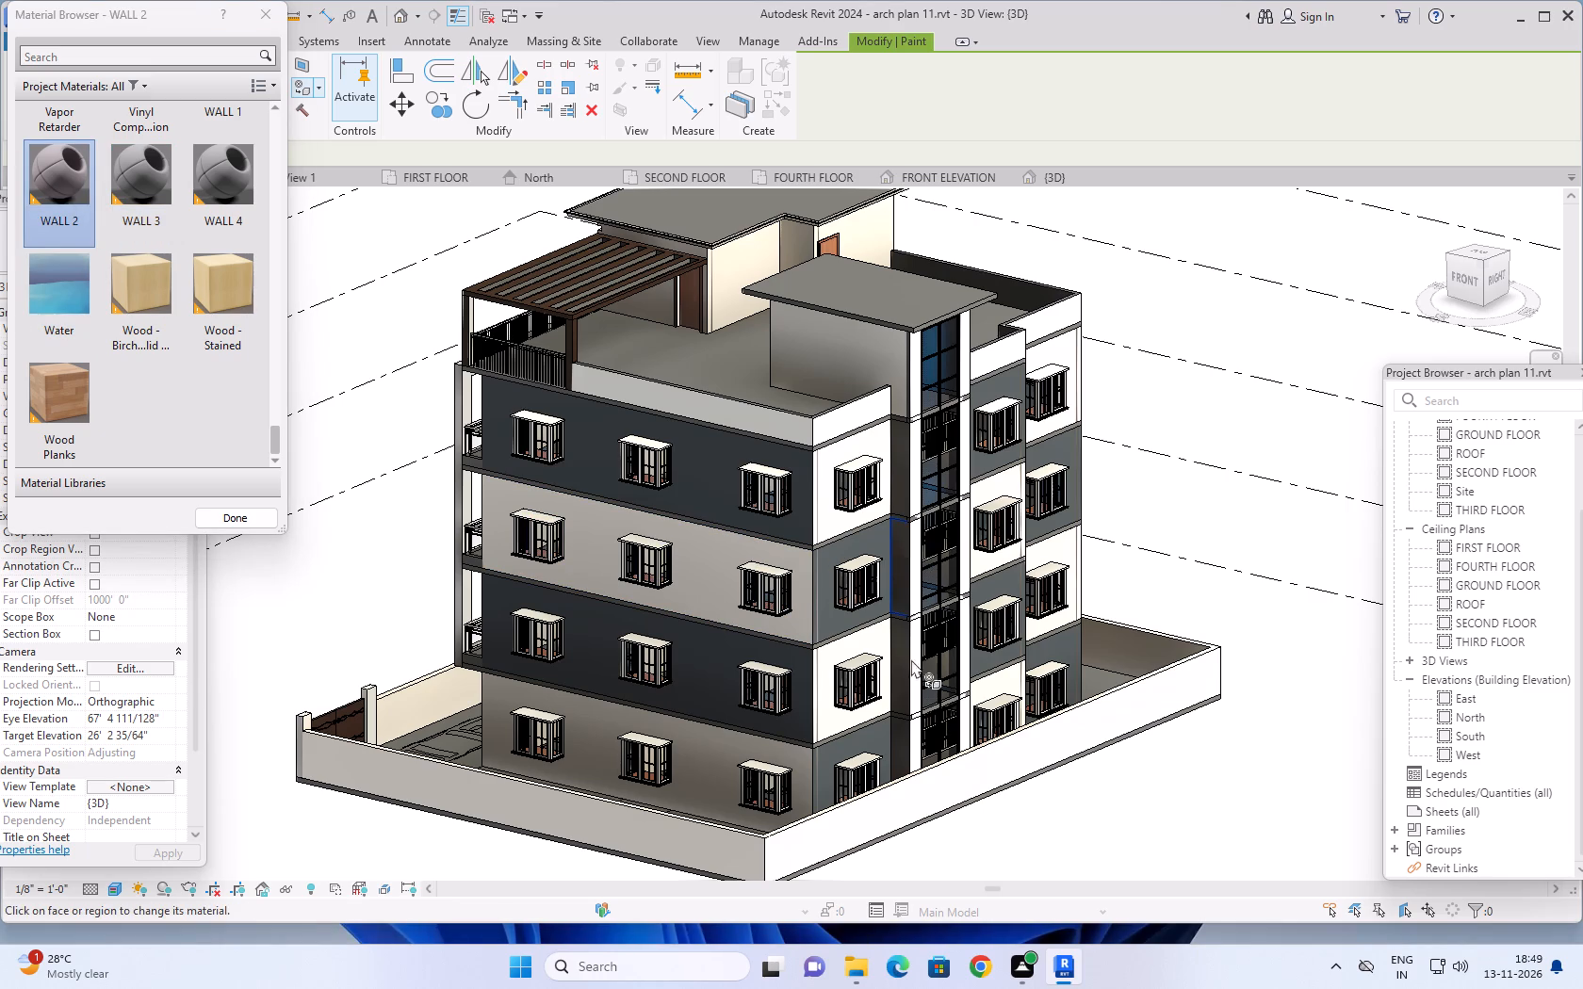
{"action": "left_click", "coordinate": [903, 737]}
Paint the back-side return wall beside the stair tower with WALL 2 at the two dark-banded storeys.
{"action": "middle_click_drag", "start_coordinate": [1044, 806], "coordinate": [1034, 814]}
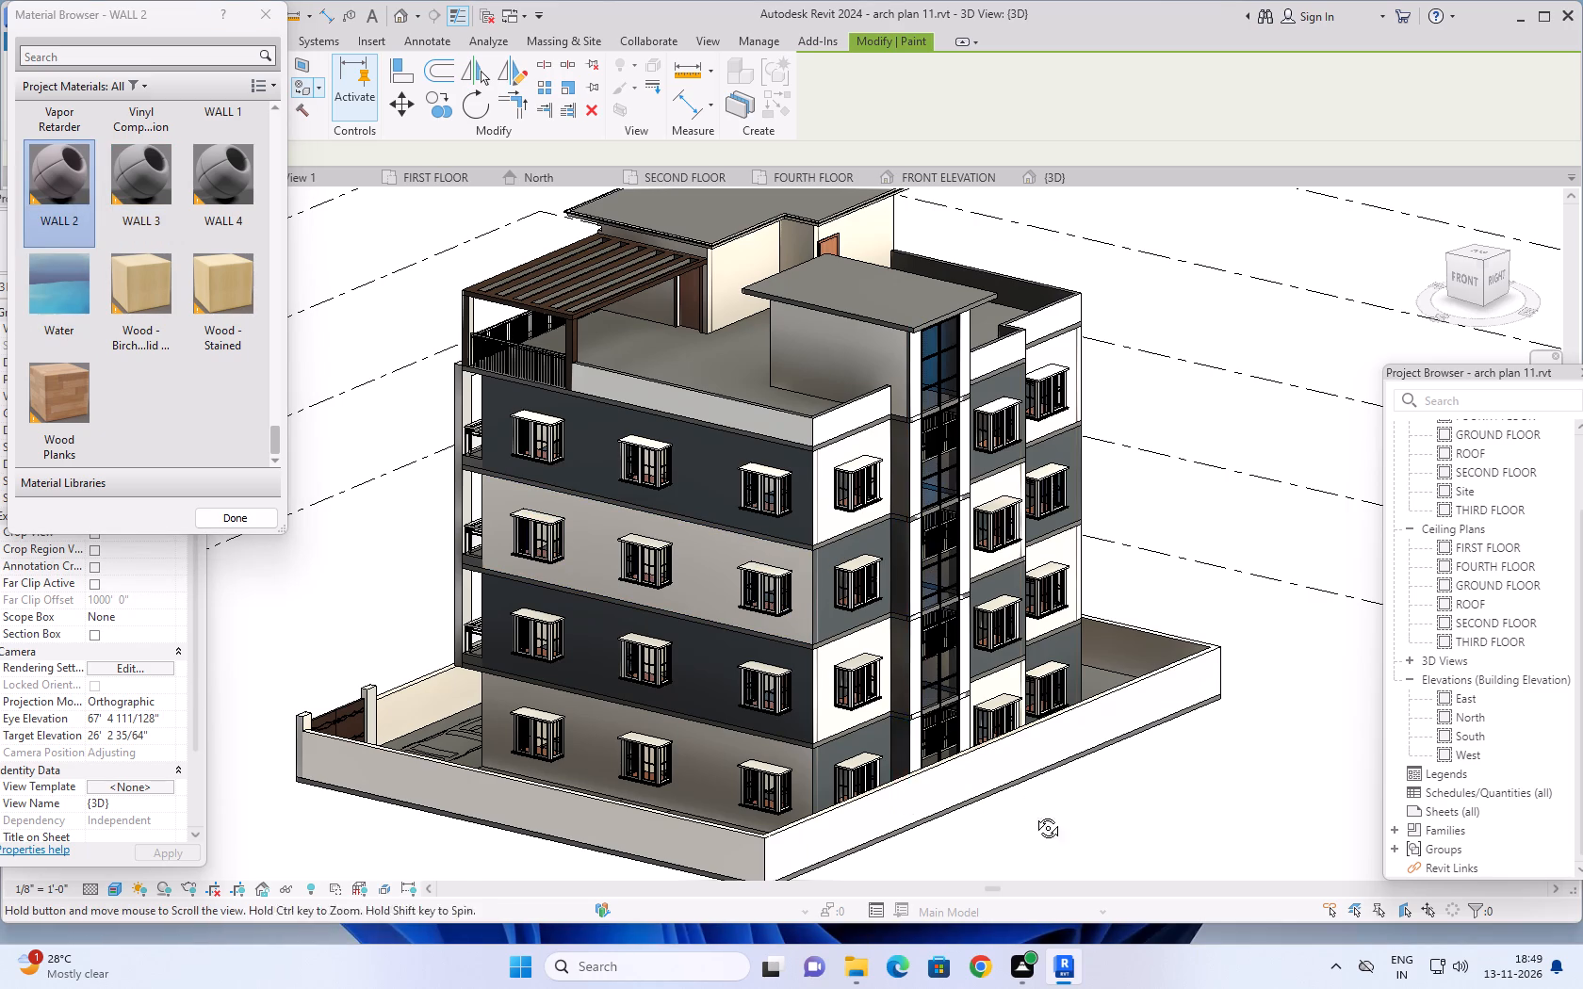
{"action": "middle_click_drag", "start_coordinate": [1034, 814], "coordinate": [731, 790]}
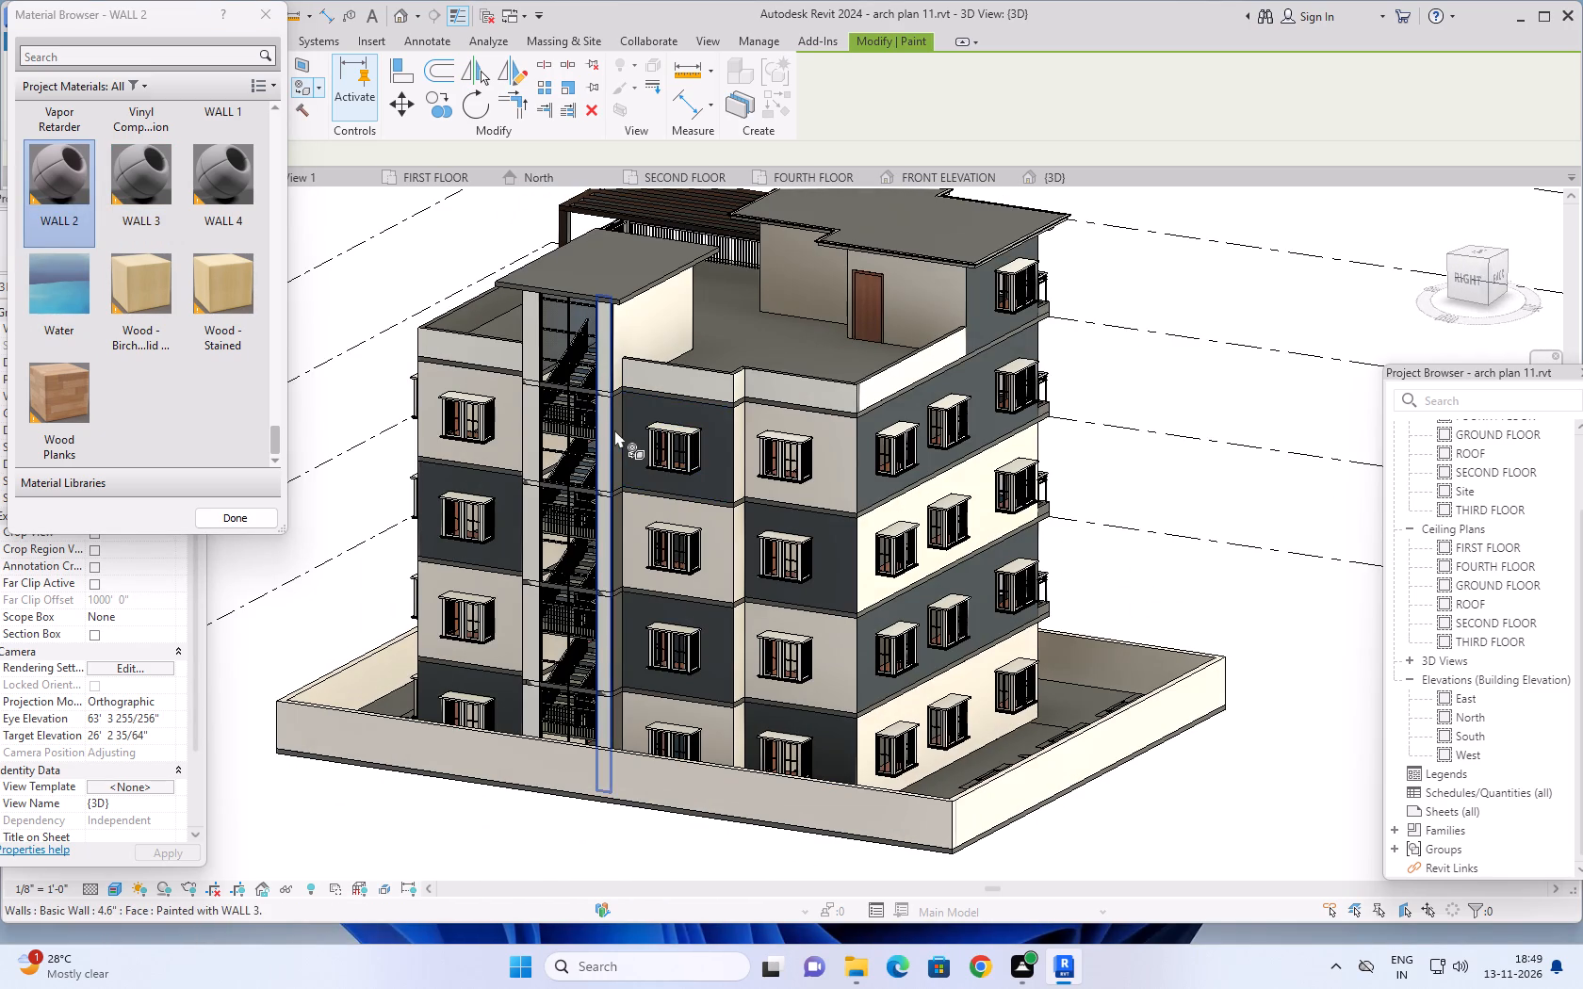
{"action": "scroll", "coordinate": [619, 430], "scroll_direction": "up", "scroll_amount": 6}
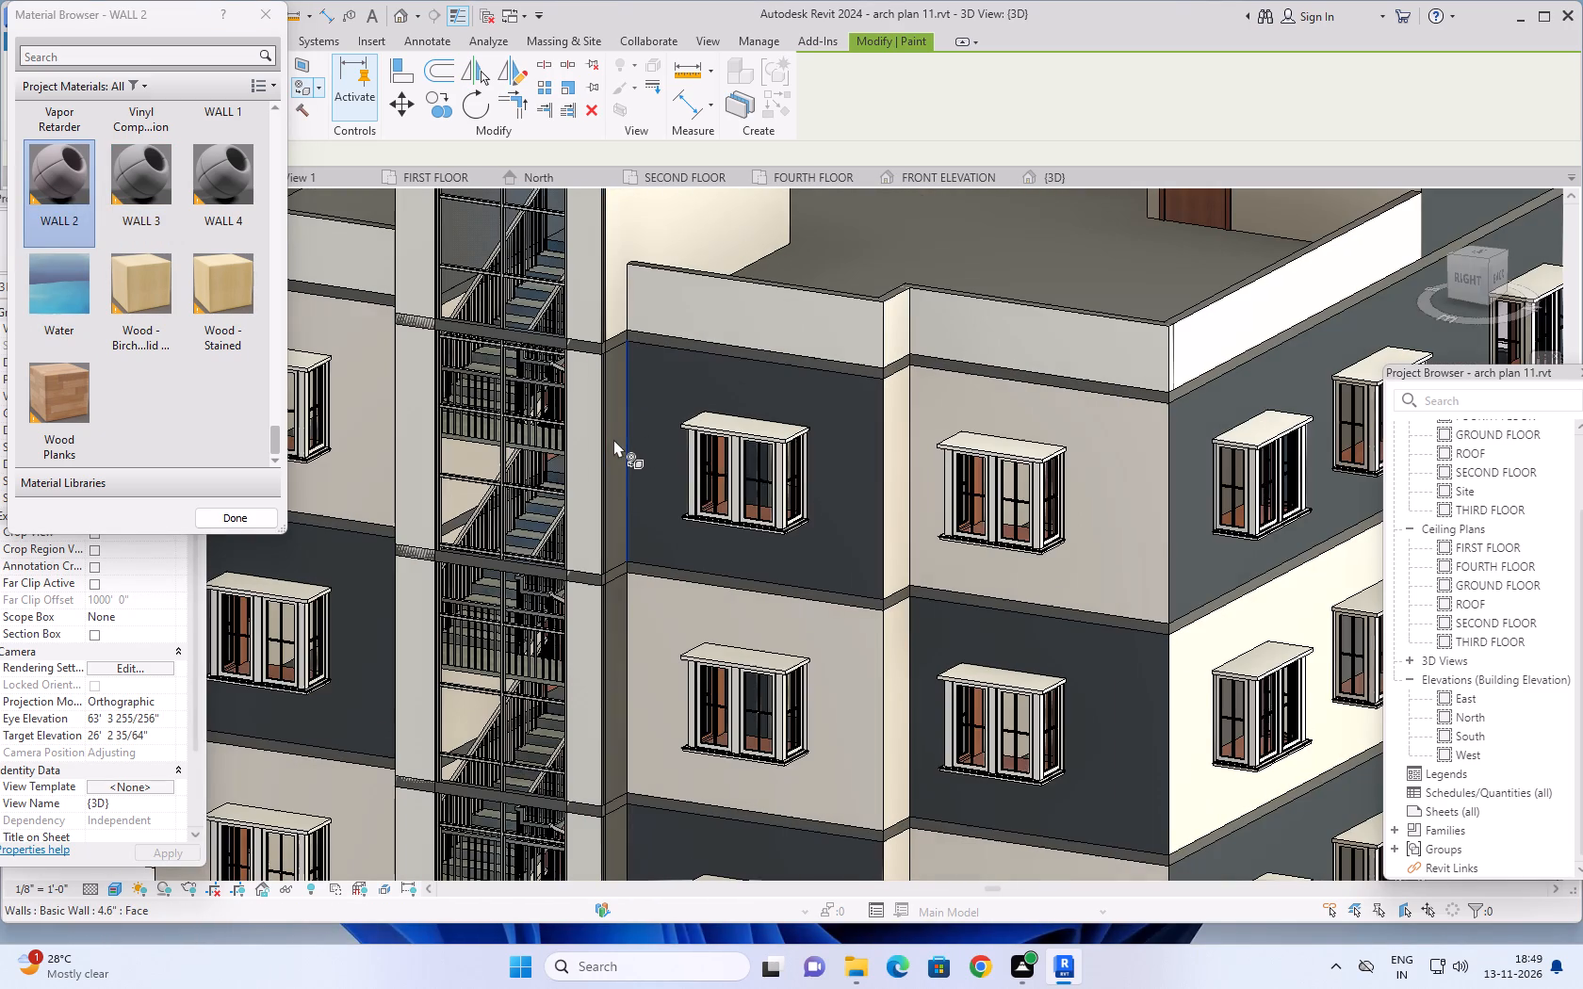
{"action": "left_click", "coordinate": [615, 446]}
{"action": "scroll", "coordinate": [641, 689], "scroll_direction": "down", "scroll_amount": 3}
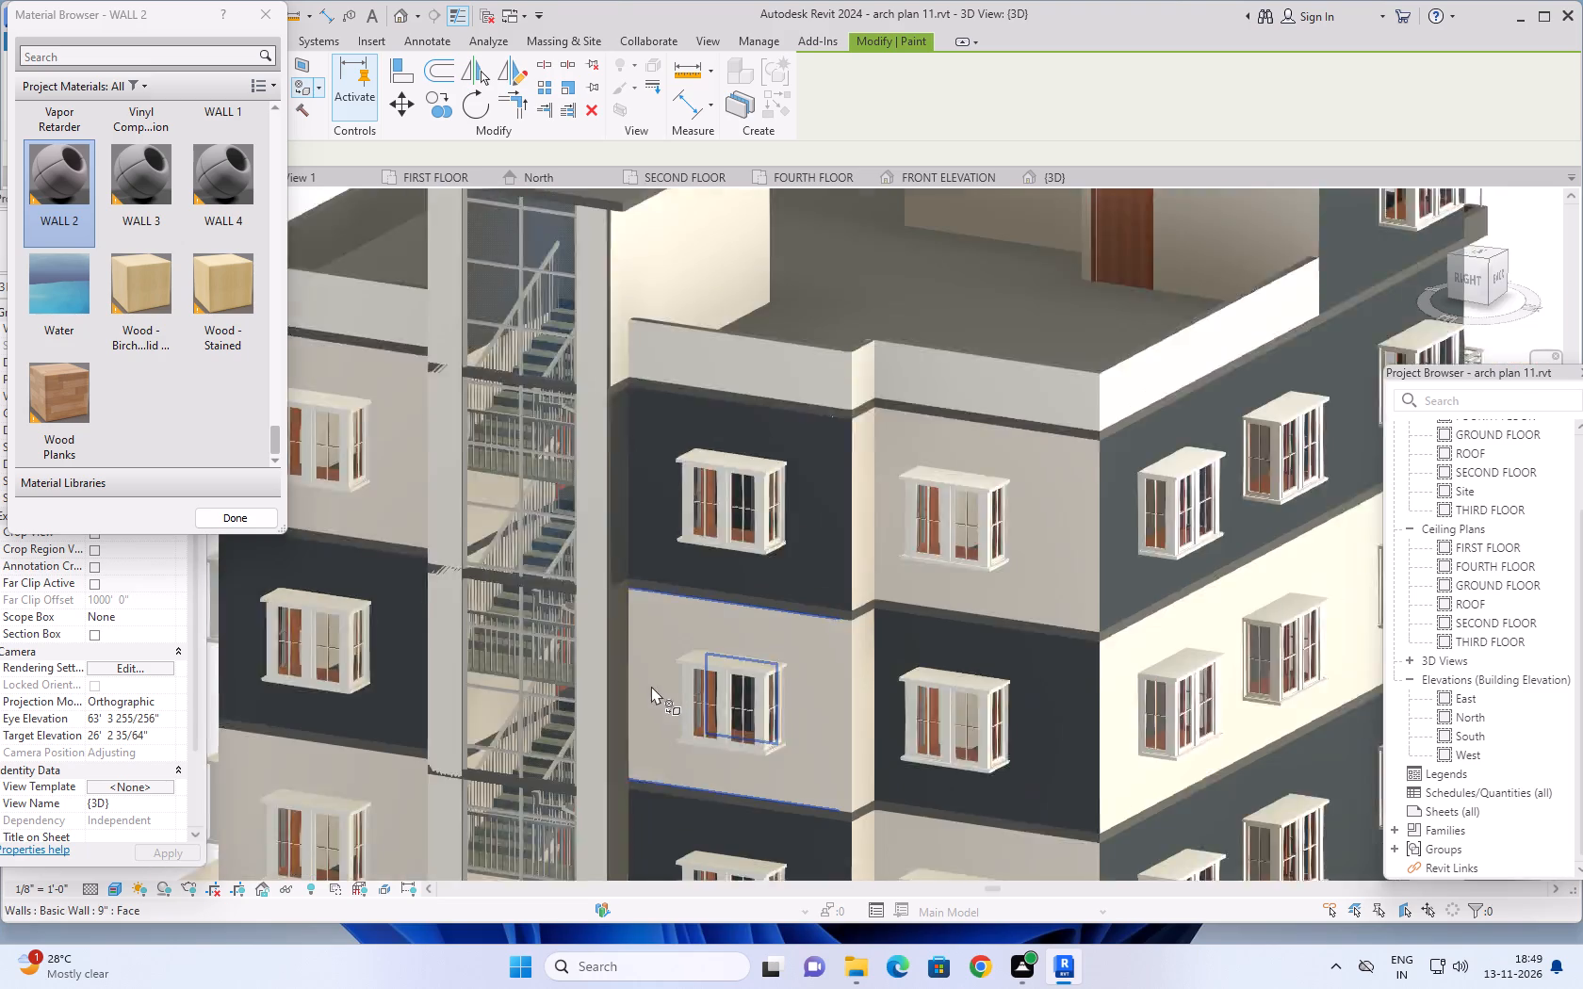
{"action": "middle_click_drag", "start_coordinate": [653, 677], "coordinate": [673, 492]}
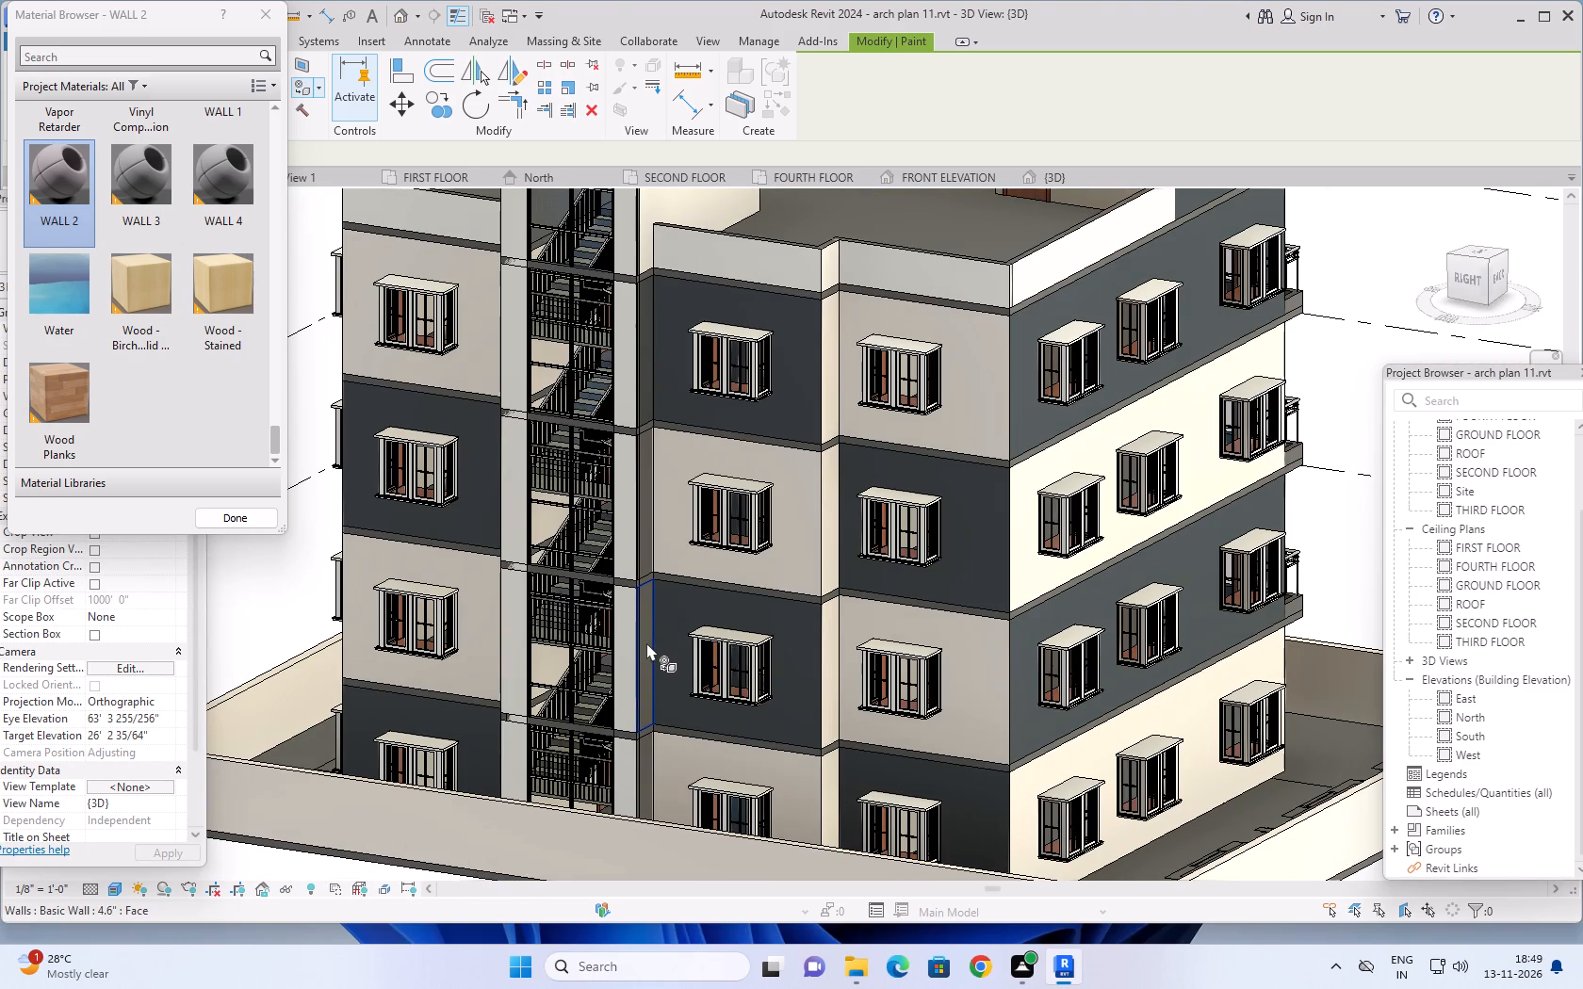
{"action": "left_click", "coordinate": [646, 642]}
{"action": "scroll", "coordinate": [677, 659], "scroll_direction": "down", "scroll_amount": 3}
{"action": "middle_click_drag", "start_coordinate": [689, 679], "coordinate": [724, 619]}
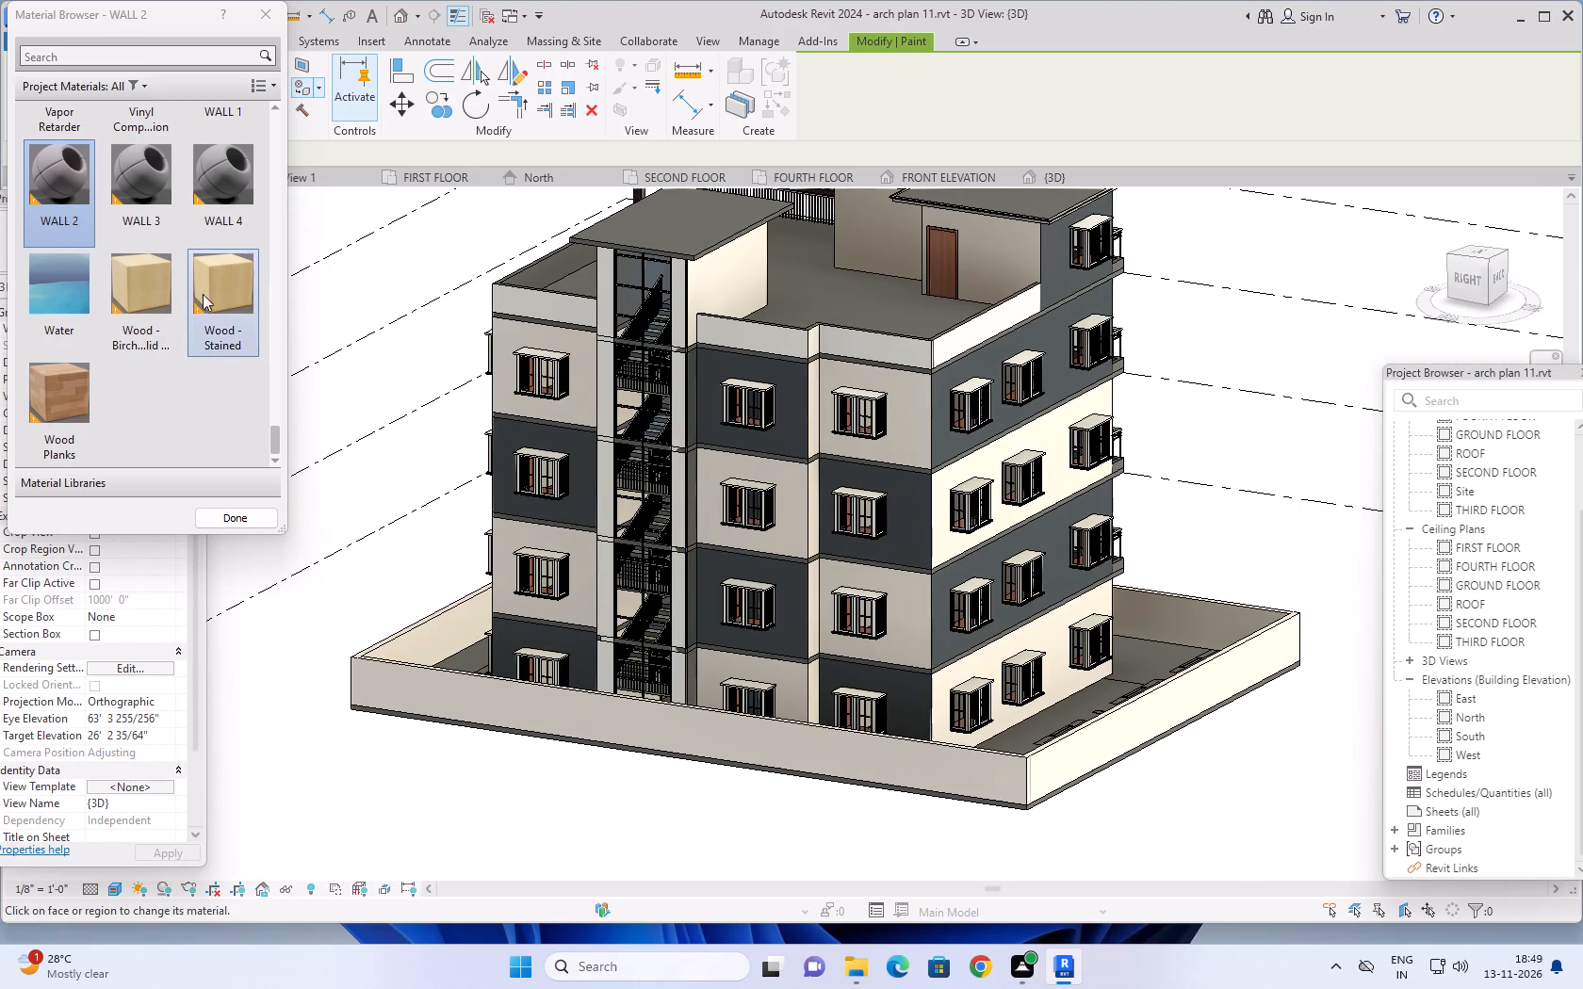
Paint the back-side return wall beside the stair tower with WALL 1 at the two light-banded storeys.
{"action": "scroll", "coordinate": [154, 248], "scroll_direction": "up", "scroll_amount": 1}
{"action": "scroll", "coordinate": [164, 325], "scroll_direction": "down", "scroll_amount": 1}
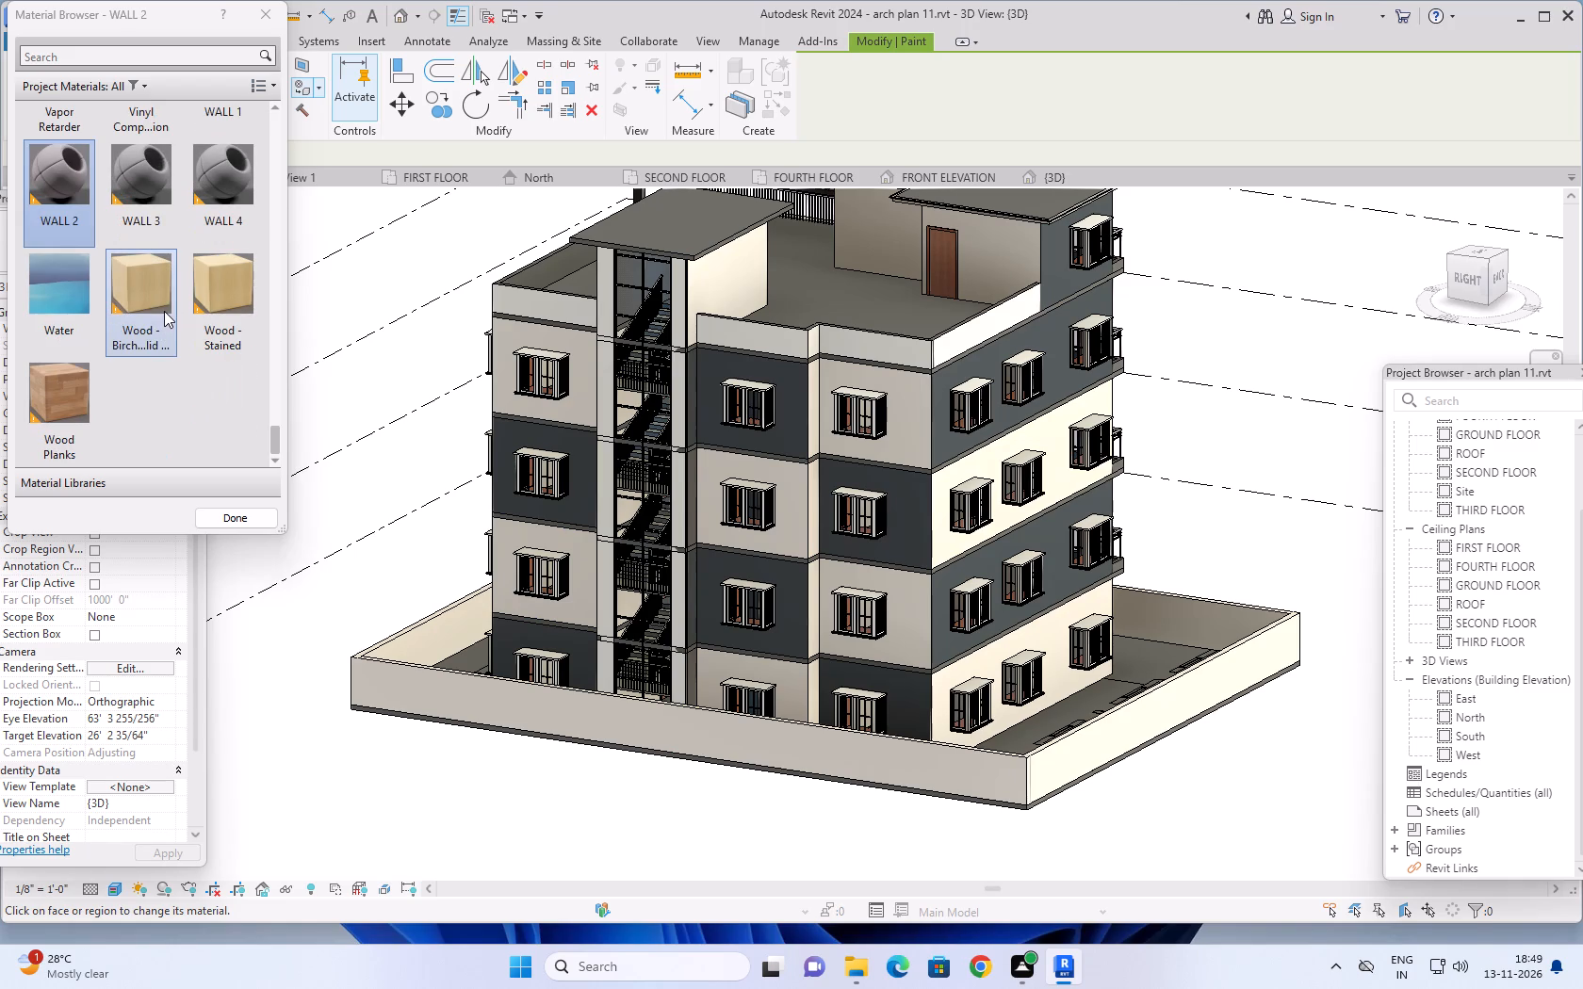
{"action": "scroll", "coordinate": [164, 311], "scroll_direction": "up", "scroll_amount": 1}
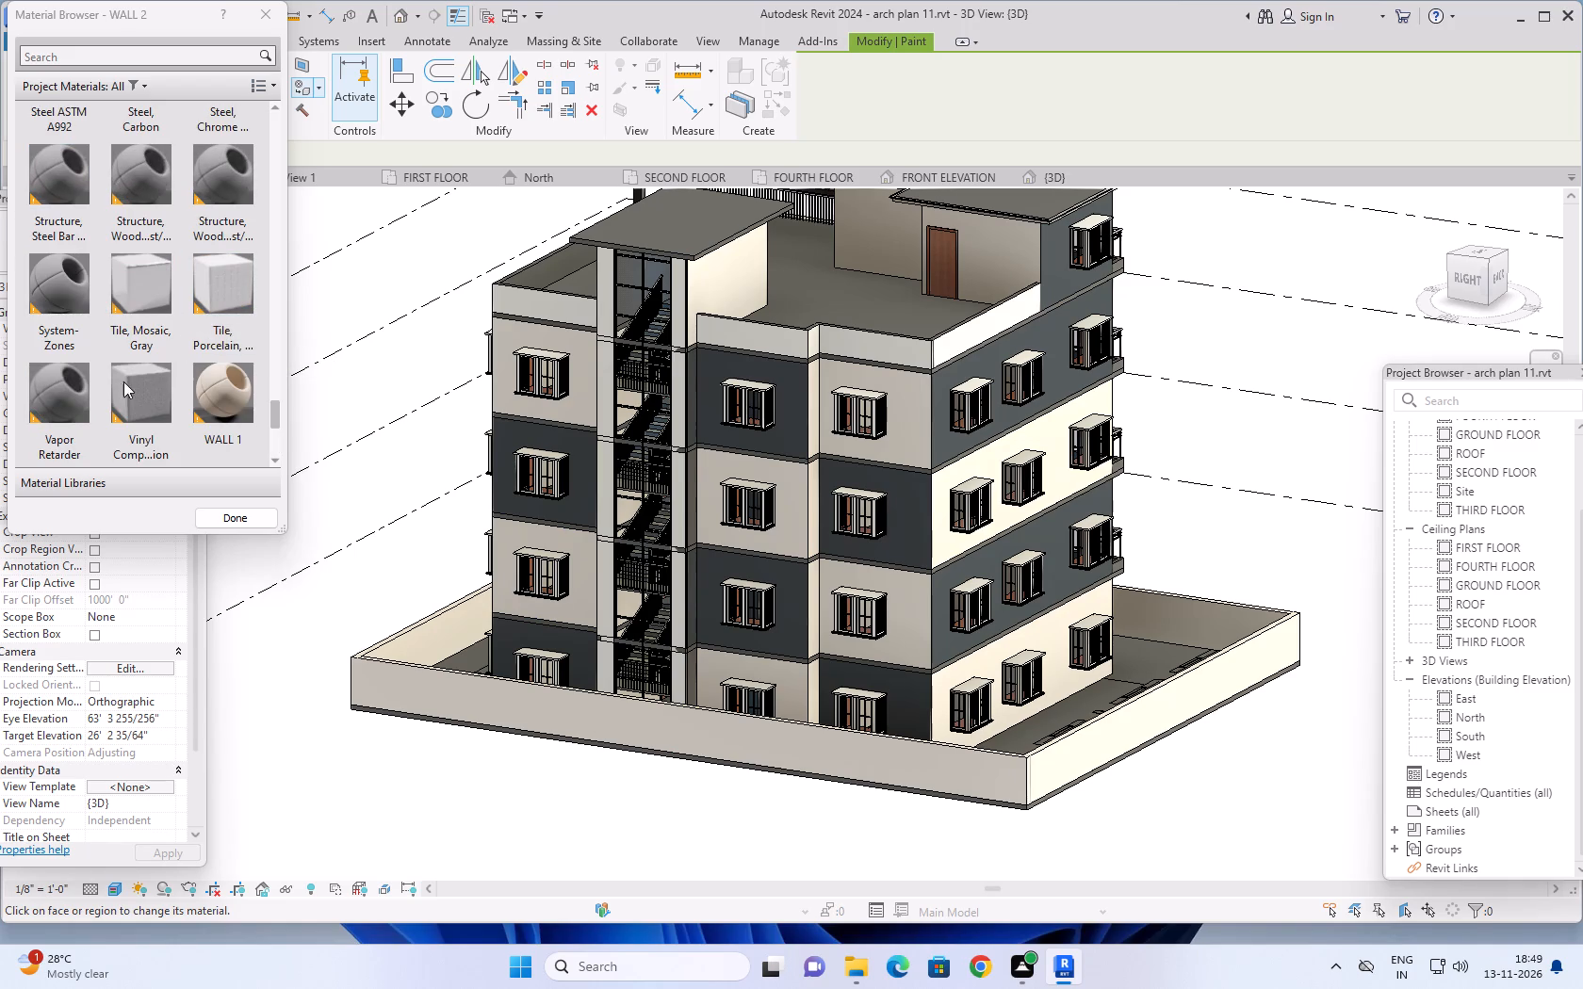
{"action": "left_click", "coordinate": [219, 399]}
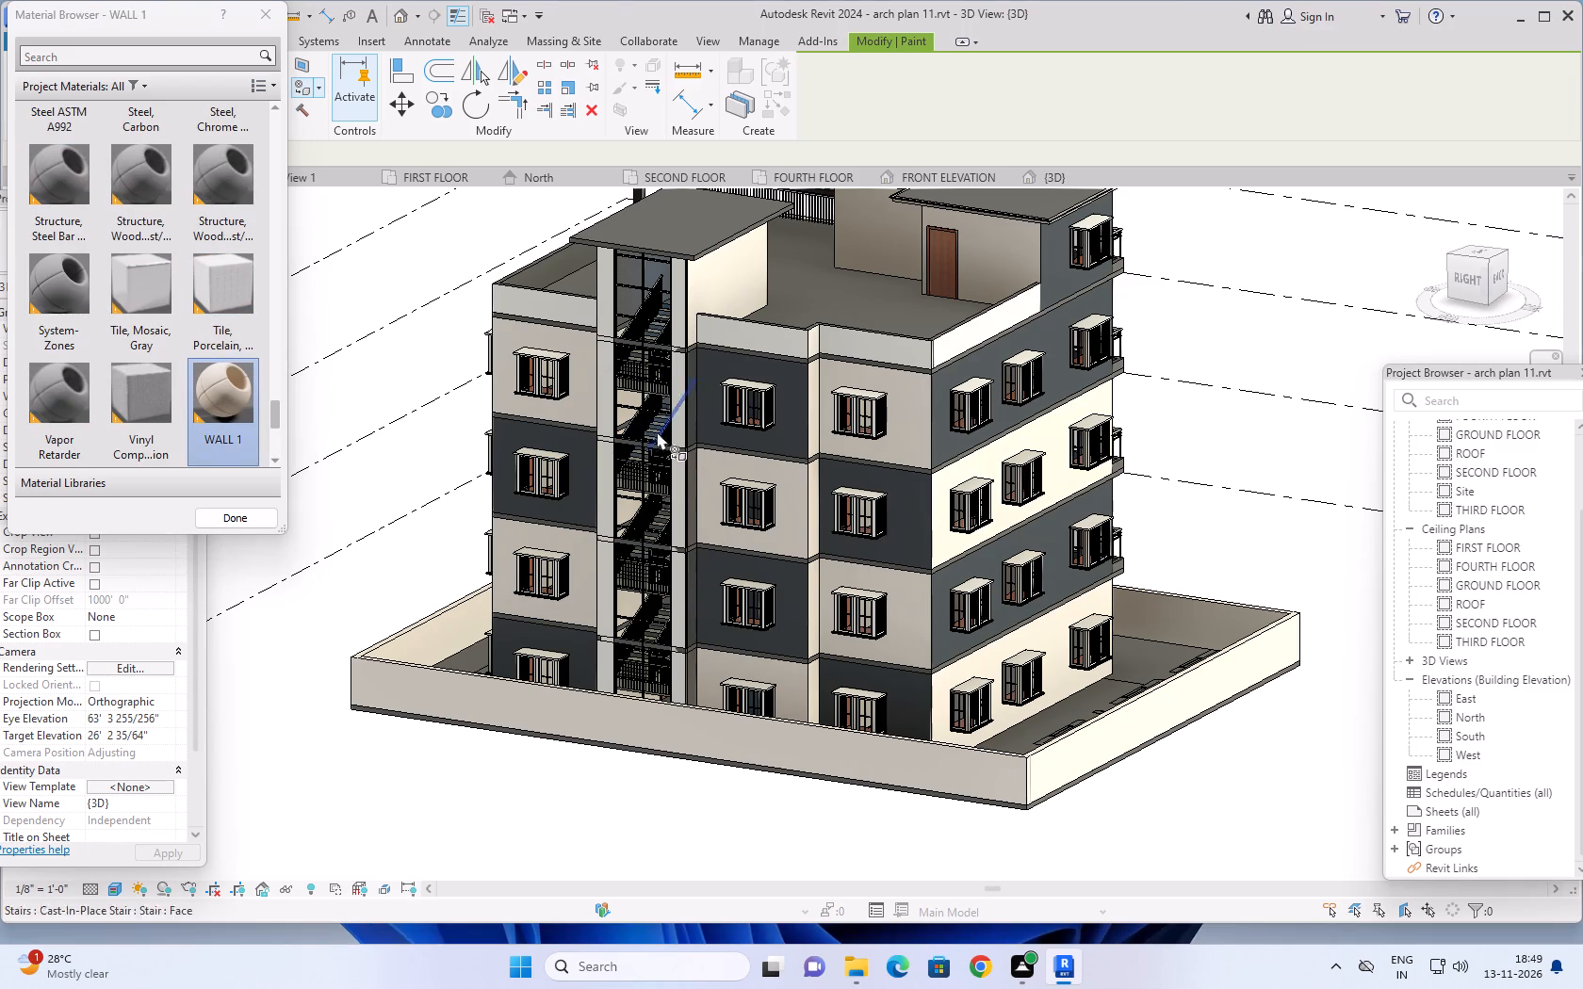
{"action": "scroll", "coordinate": [691, 528], "scroll_direction": "up", "scroll_amount": 4}
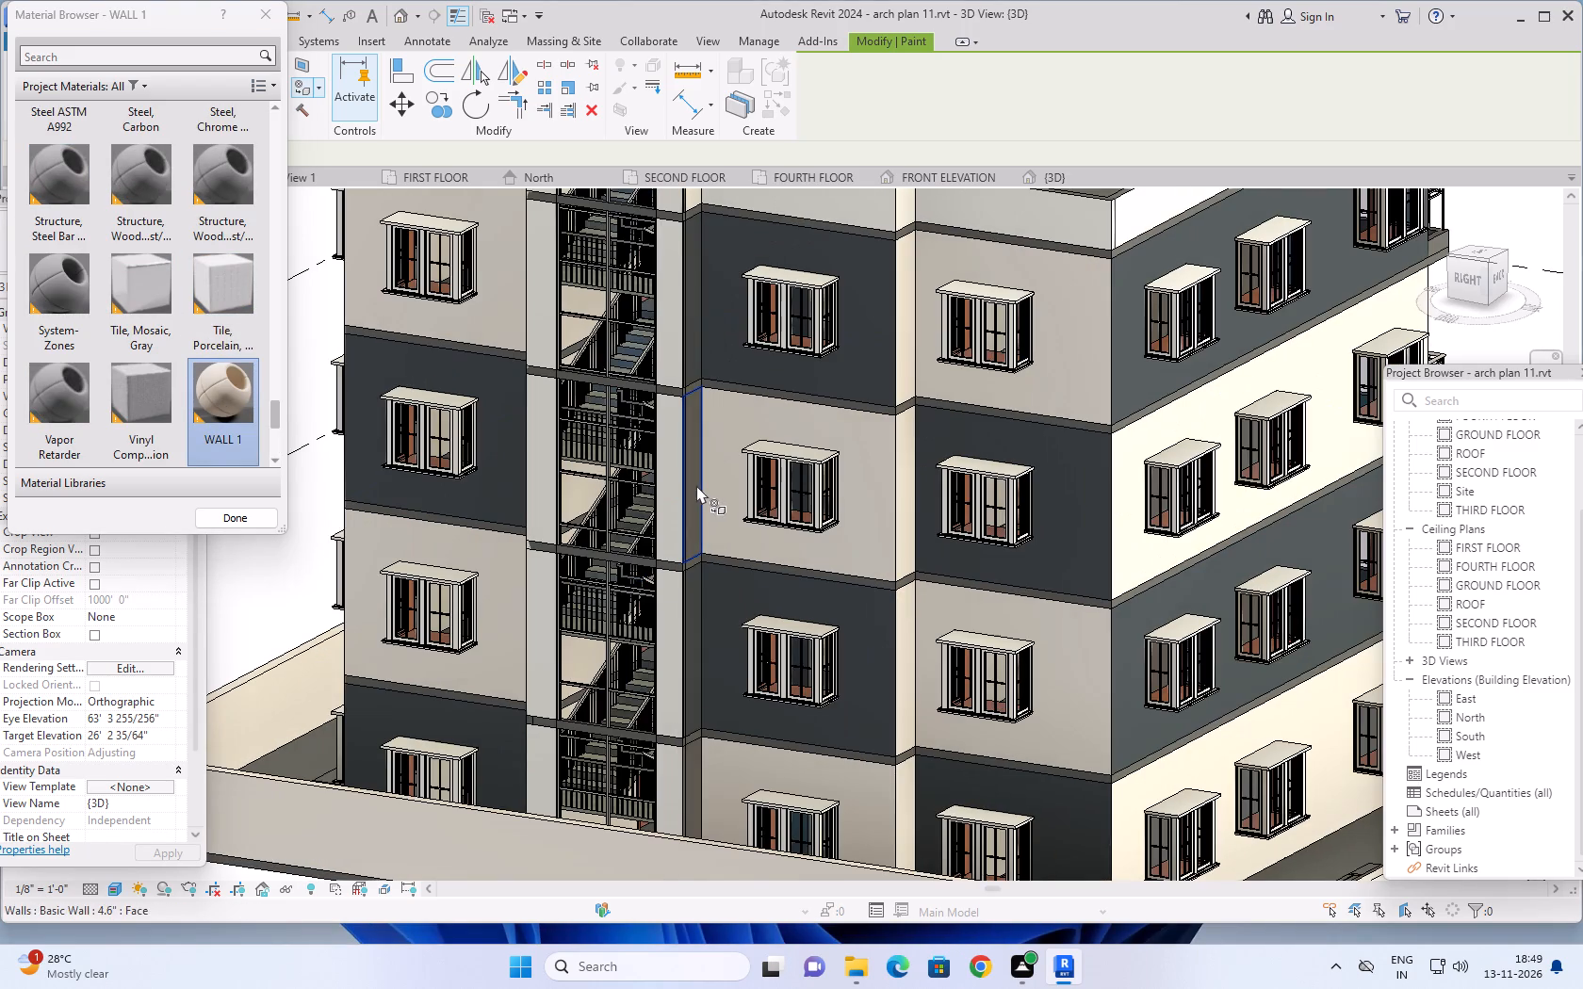
{"action": "left_click", "coordinate": [696, 485]}
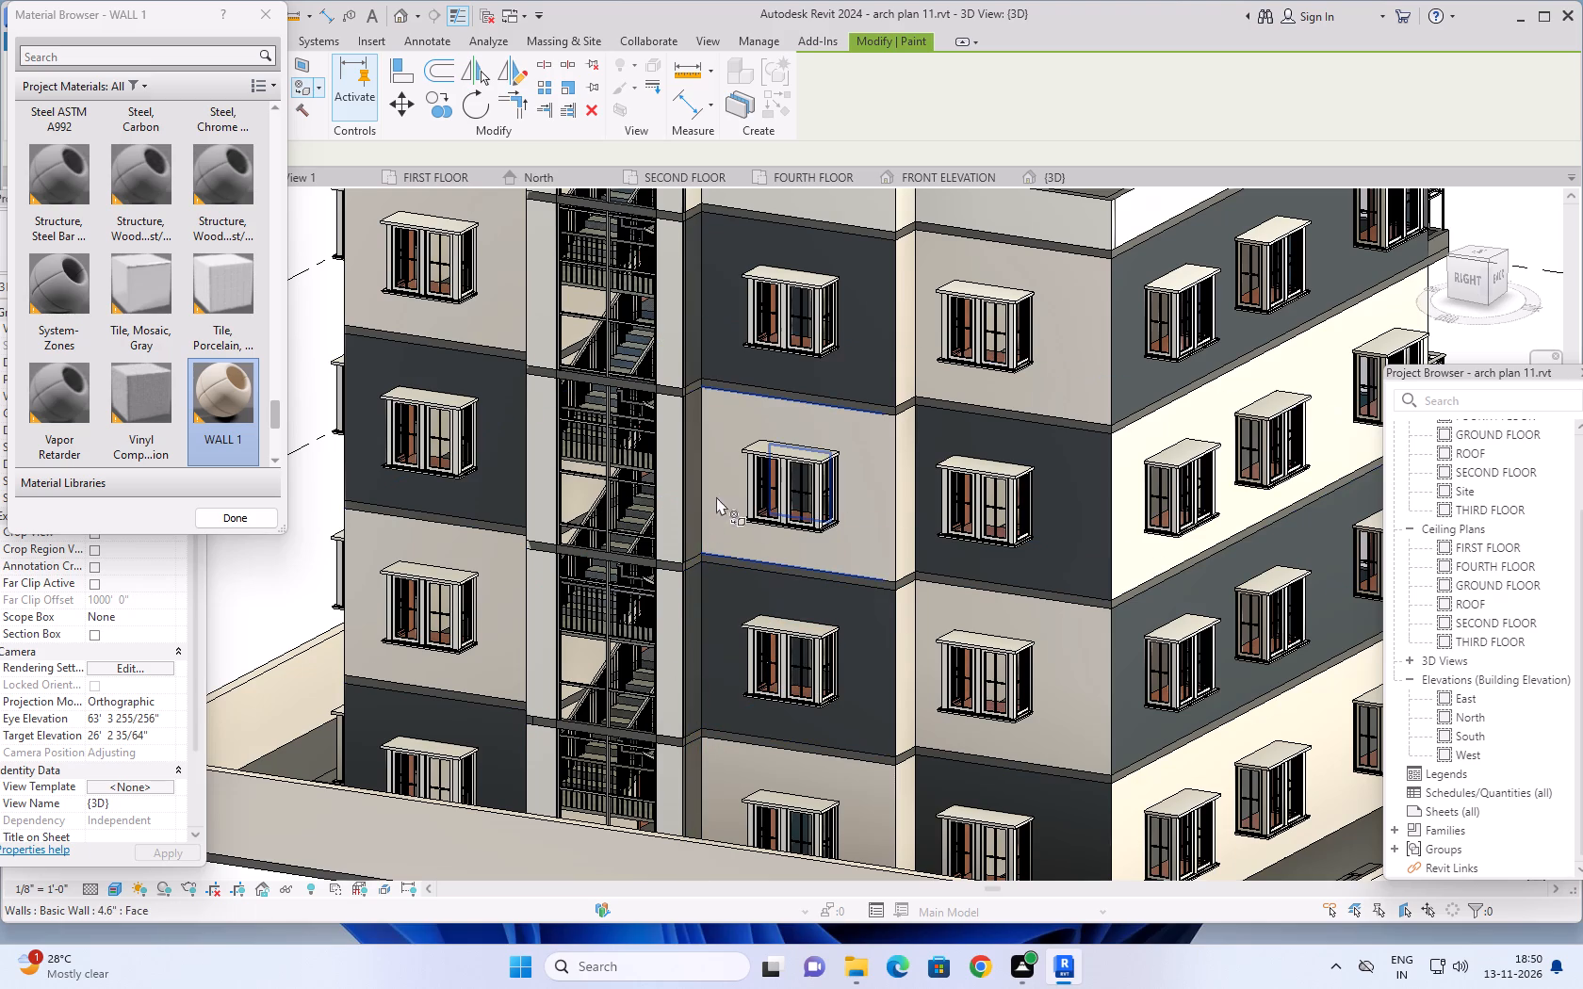
{"action": "left_click", "coordinate": [211, 390]}
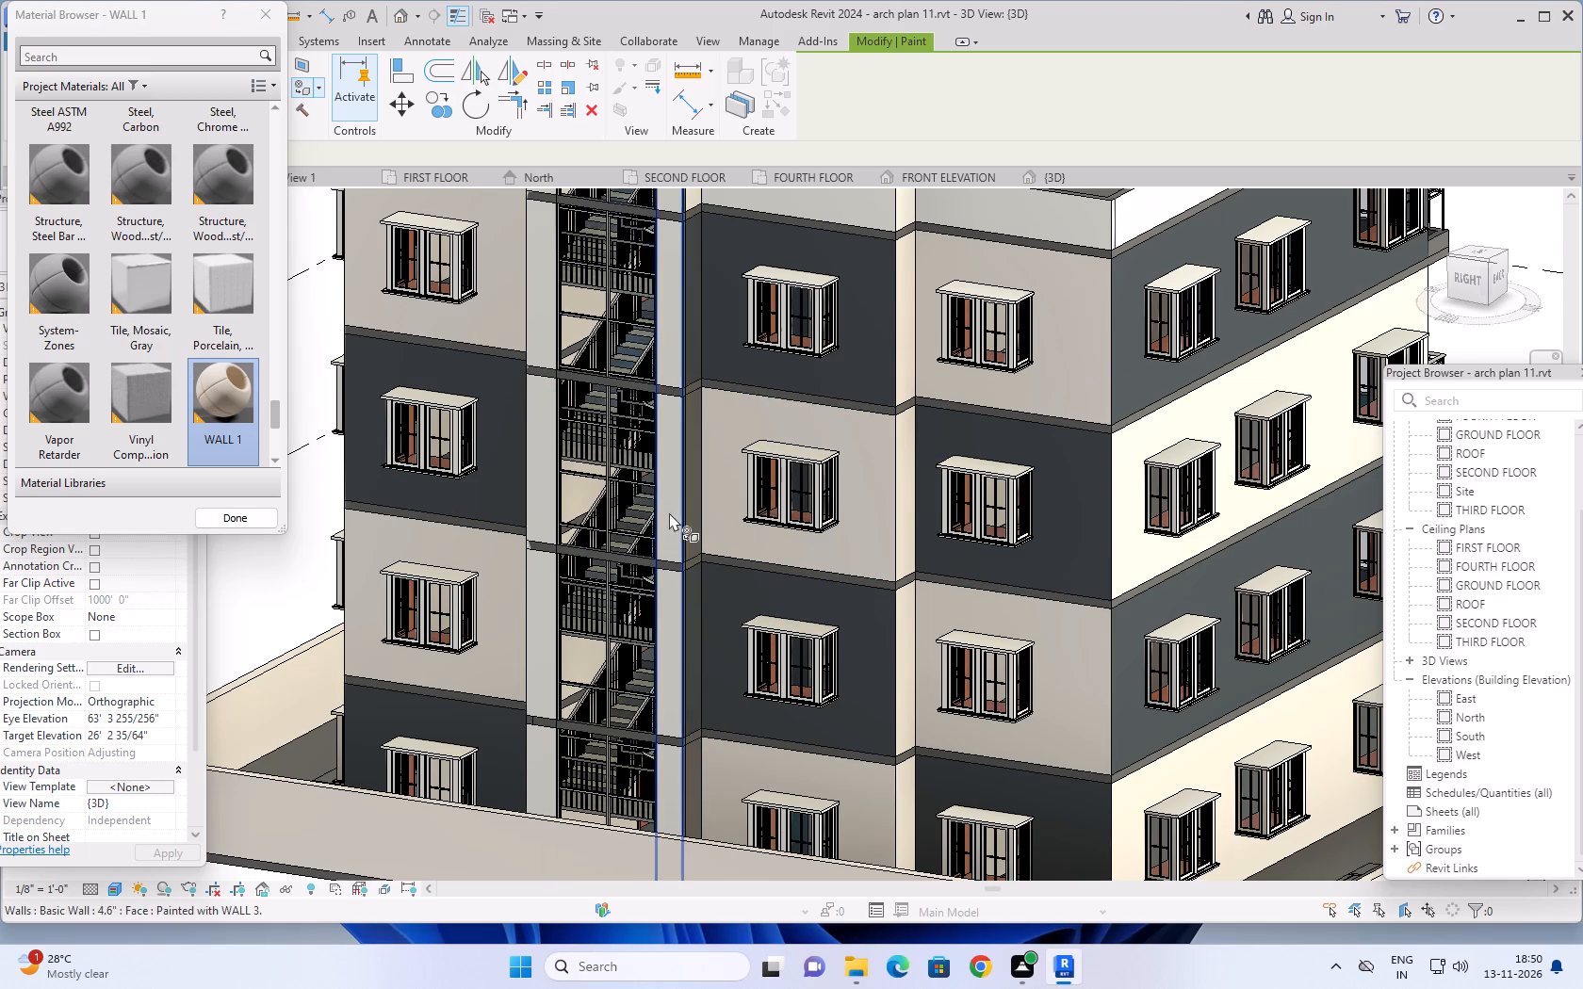
{"action": "middle_click_drag", "start_coordinate": [669, 512], "coordinate": [560, 462], "text": "shift"}
{"action": "scroll", "coordinate": [567, 425], "scroll_direction": "up", "scroll_amount": 4}
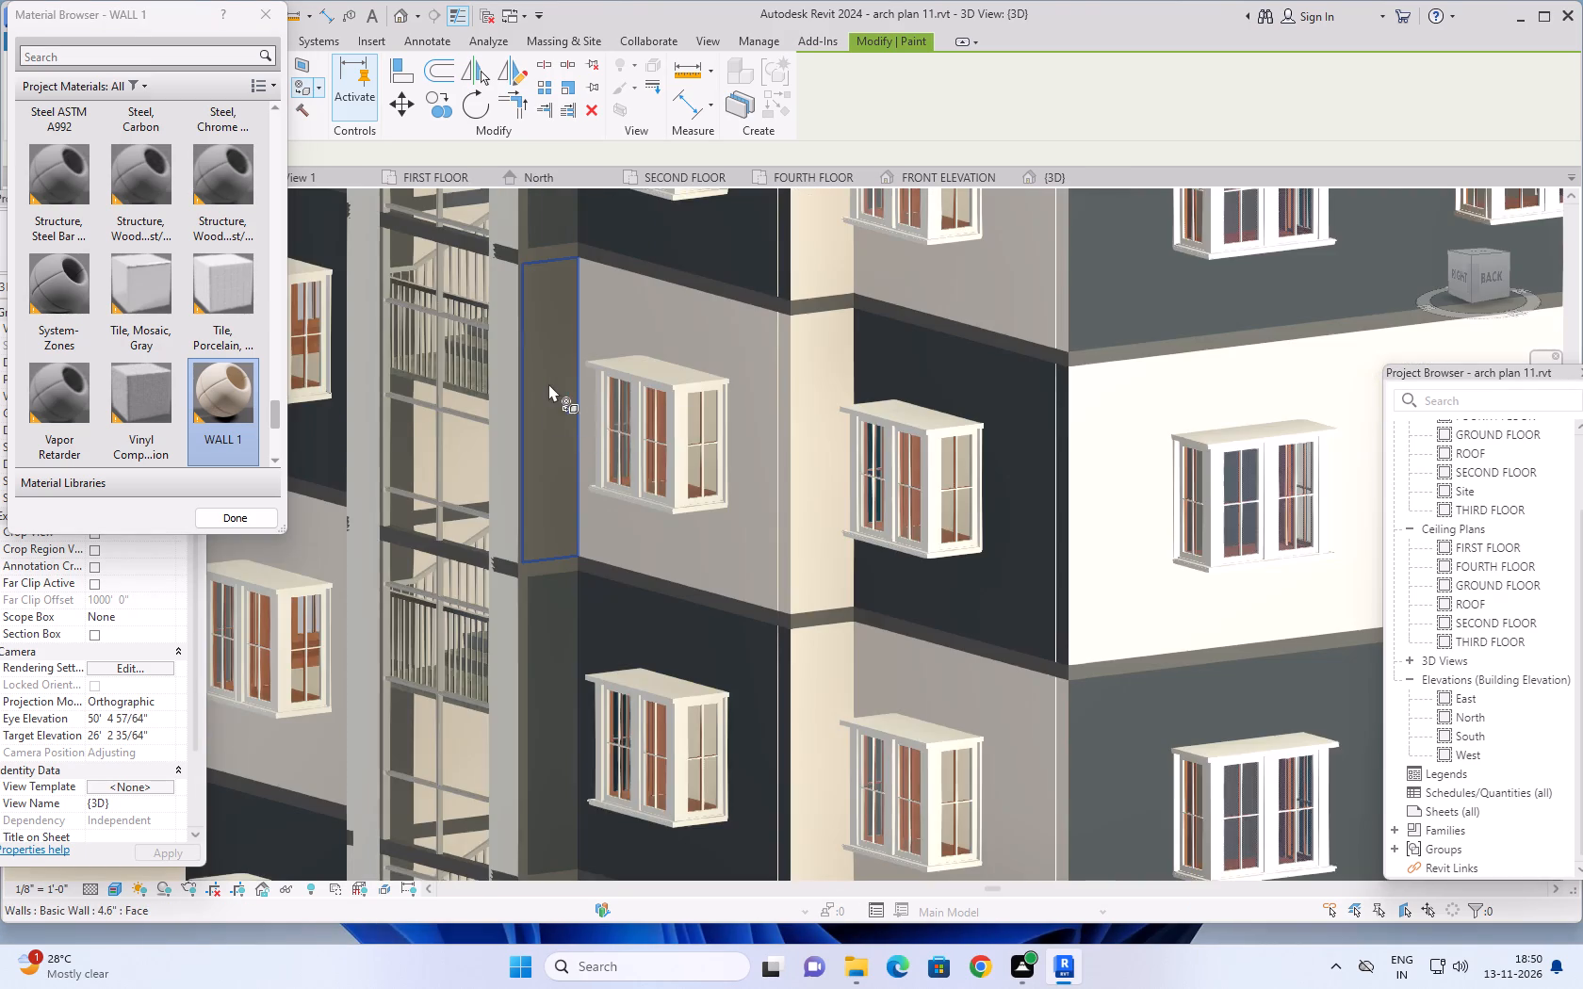
{"action": "left_click", "coordinate": [549, 383]}
{"action": "middle_click_drag", "start_coordinate": [595, 503], "coordinate": [694, 243]}
{"action": "left_click", "coordinate": [649, 699]}
Paint the front-side return wall beside the stair tower with WALL 1 at the two light-banded storeys.
{"action": "scroll", "coordinate": [644, 647], "scroll_direction": "down", "scroll_amount": 2}
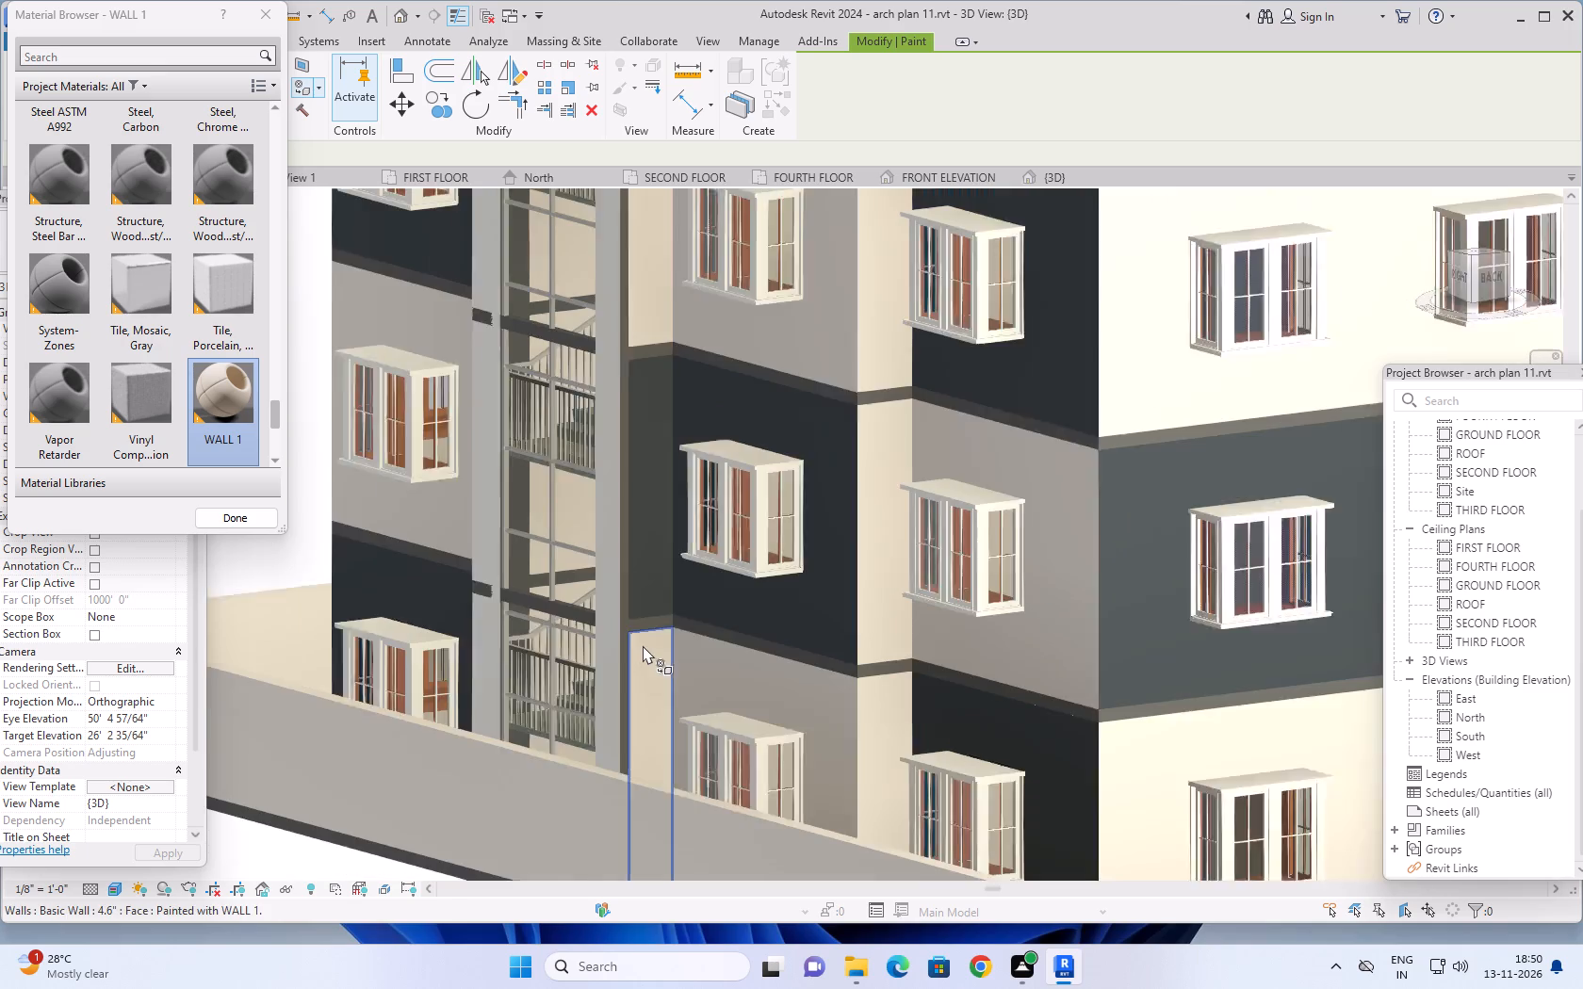
{"action": "middle_click_drag", "start_coordinate": [637, 644], "coordinate": [991, 622], "text": "shift"}
{"action": "middle_click_drag", "start_coordinate": [1100, 592], "coordinate": [914, 603]}
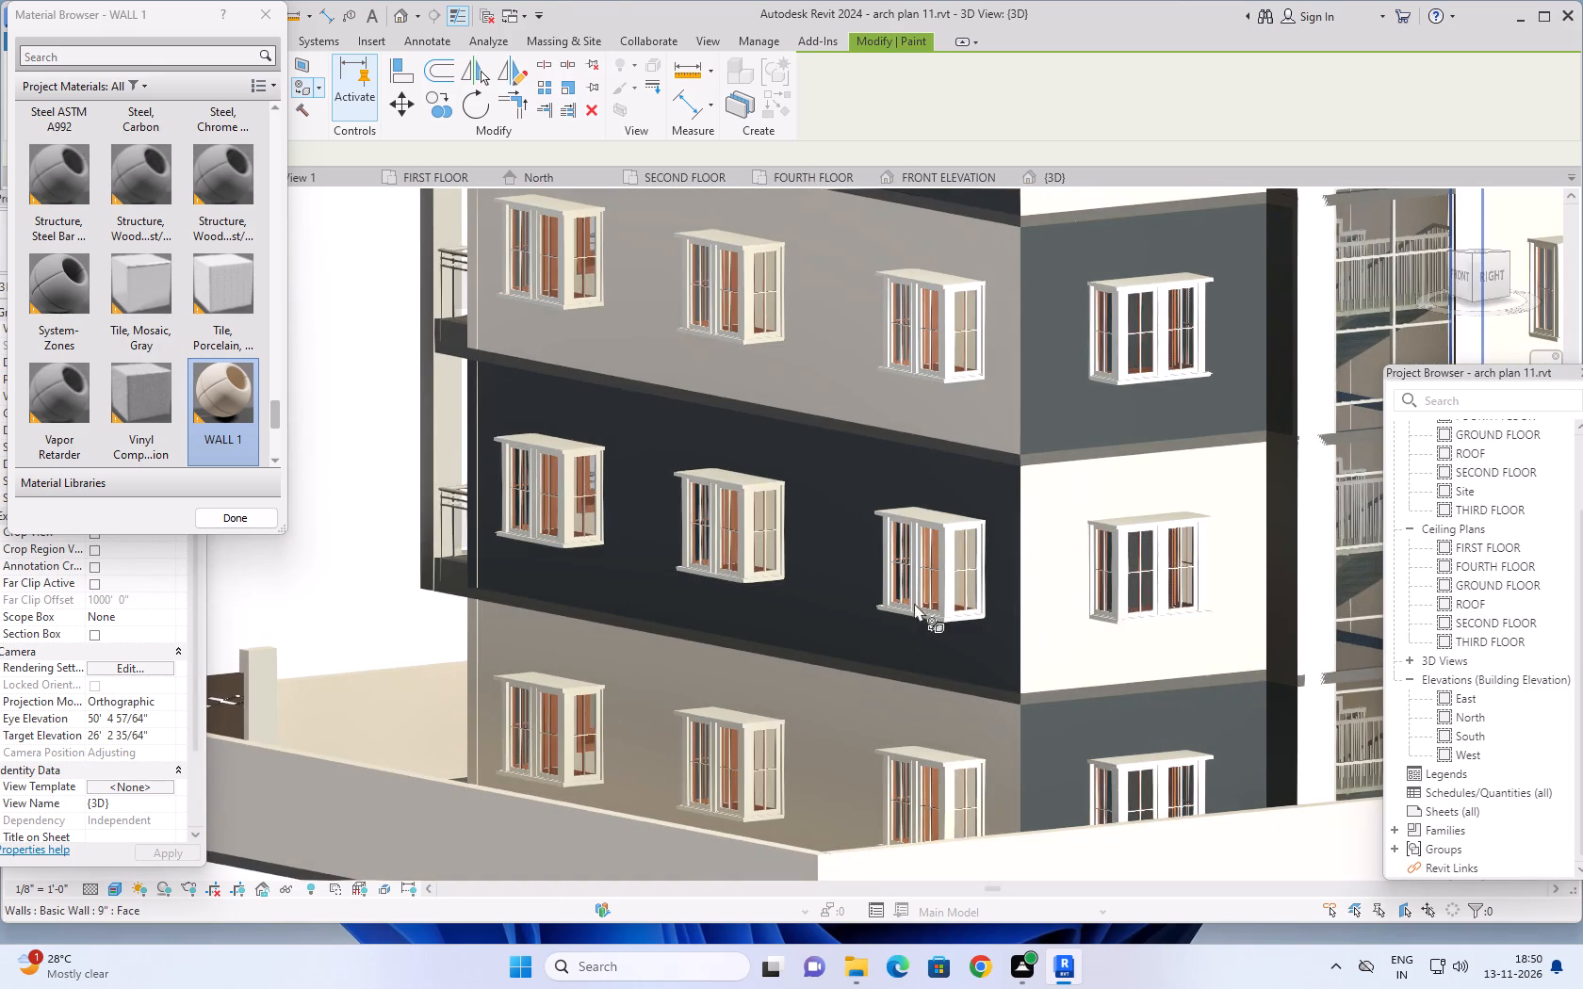
{"action": "middle_click_drag", "start_coordinate": [914, 603], "coordinate": [660, 636]}
{"action": "middle_click_drag", "start_coordinate": [717, 640], "coordinate": [809, 612]}
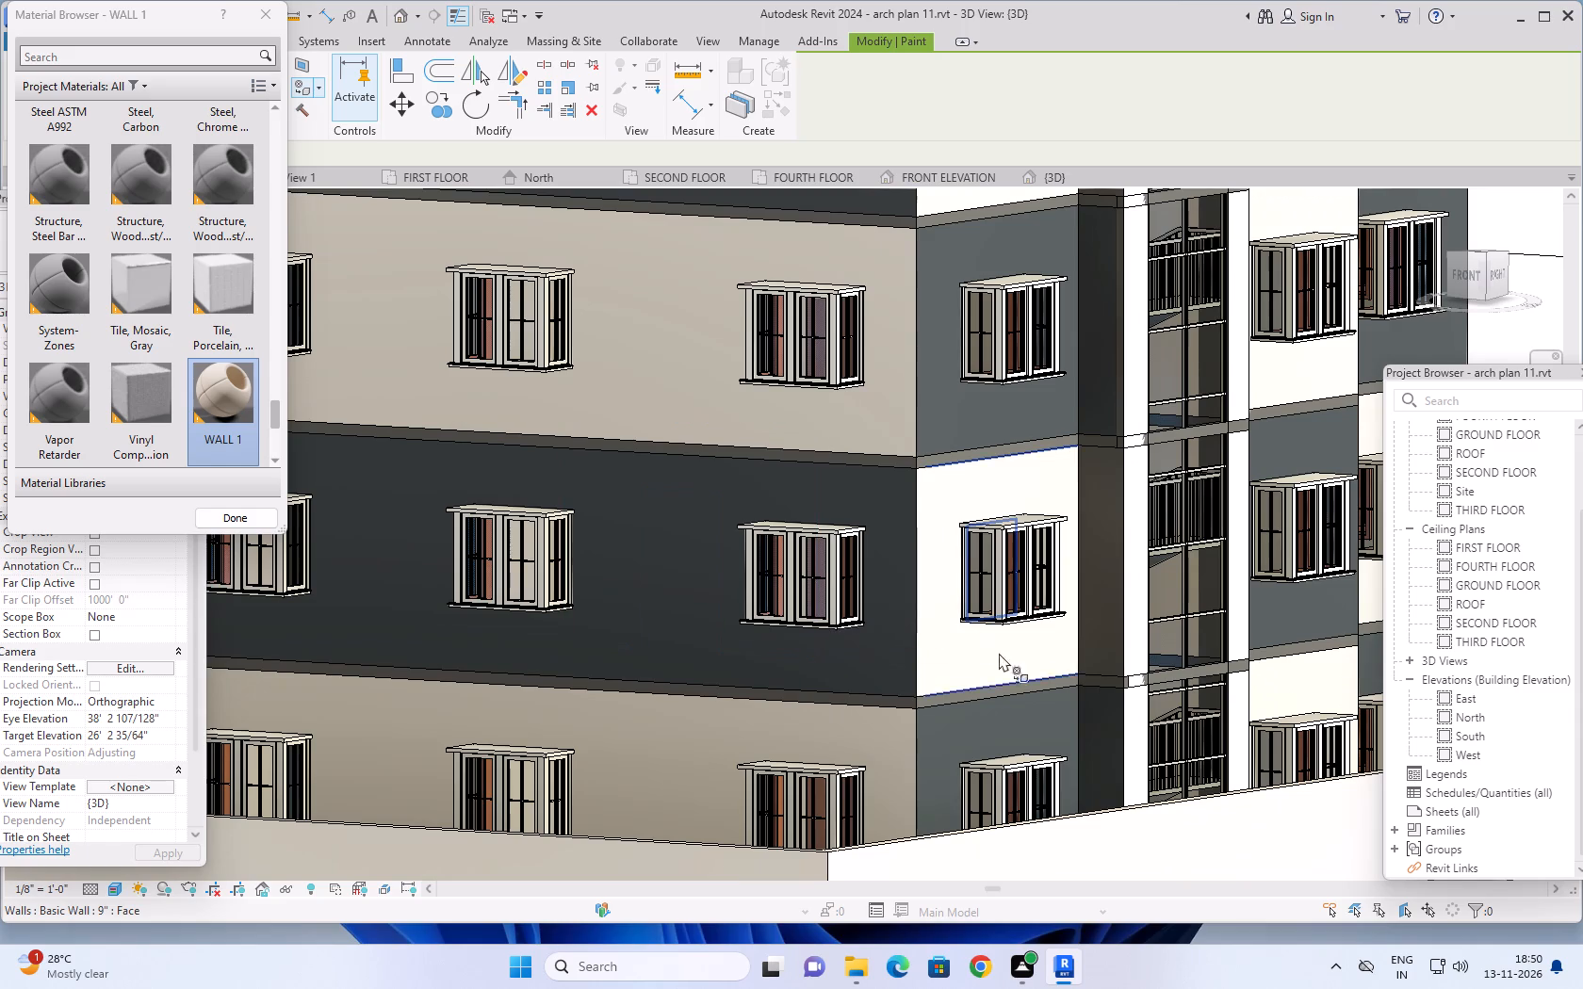
{"action": "left_click", "coordinate": [1103, 598]}
{"action": "scroll", "coordinate": [1096, 623], "scroll_direction": "down", "scroll_amount": 3}
{"action": "middle_click_drag", "start_coordinate": [1103, 626], "coordinate": [1073, 492]}
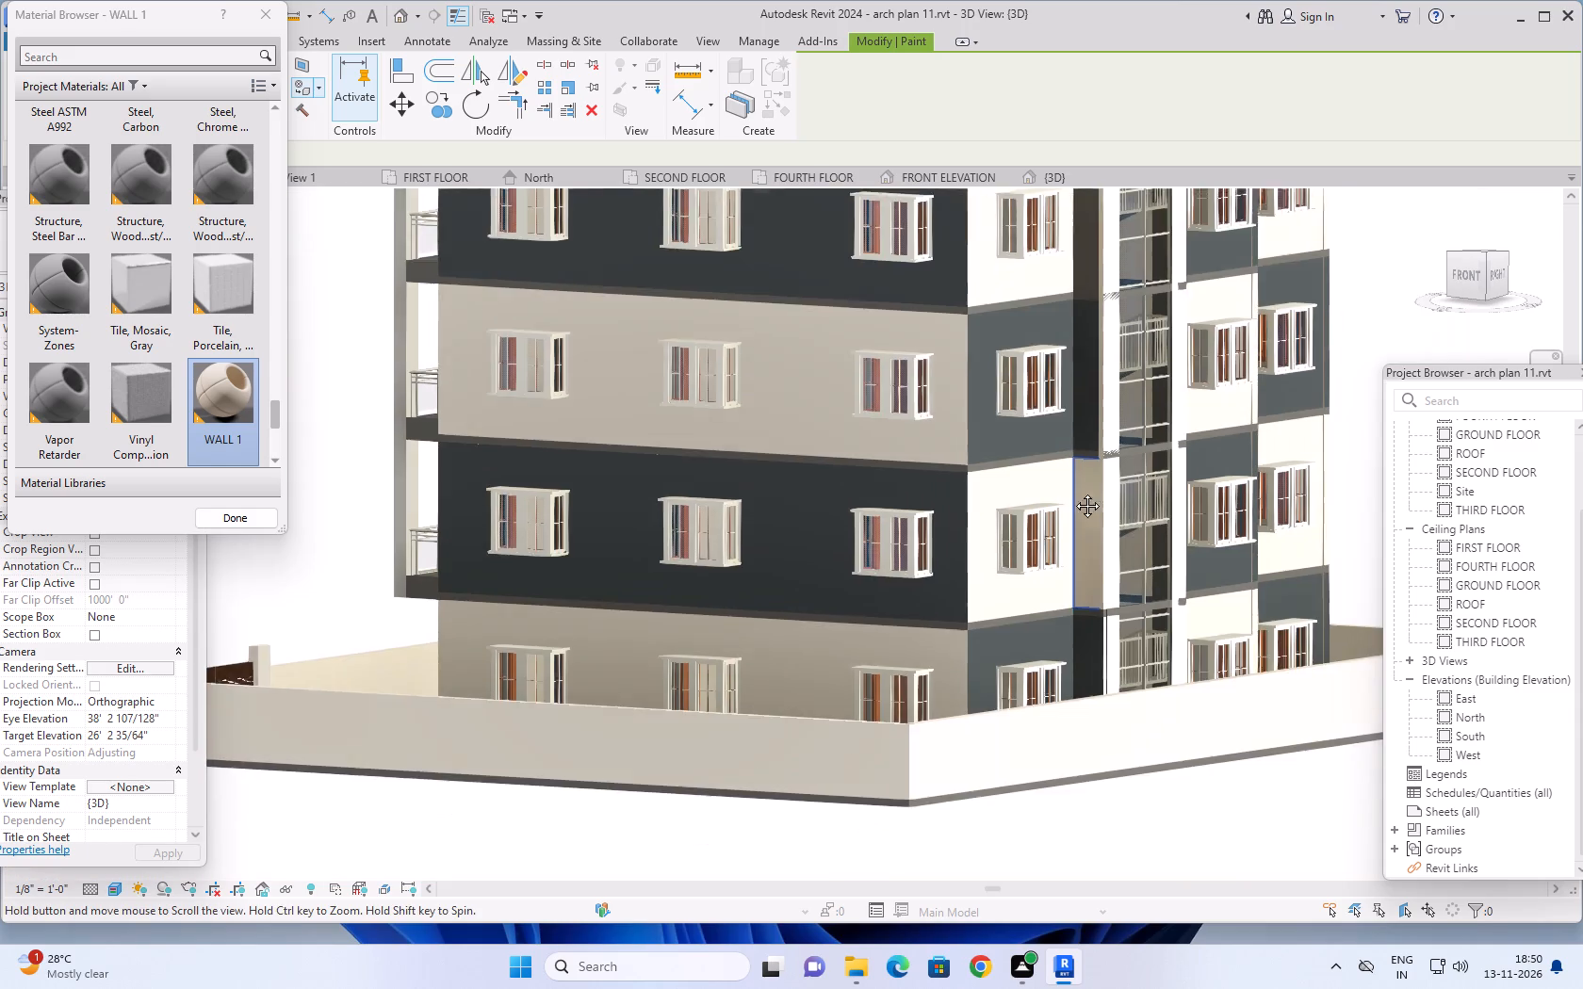
{"action": "middle_click_drag", "start_coordinate": [1073, 492], "coordinate": [1065, 682]}
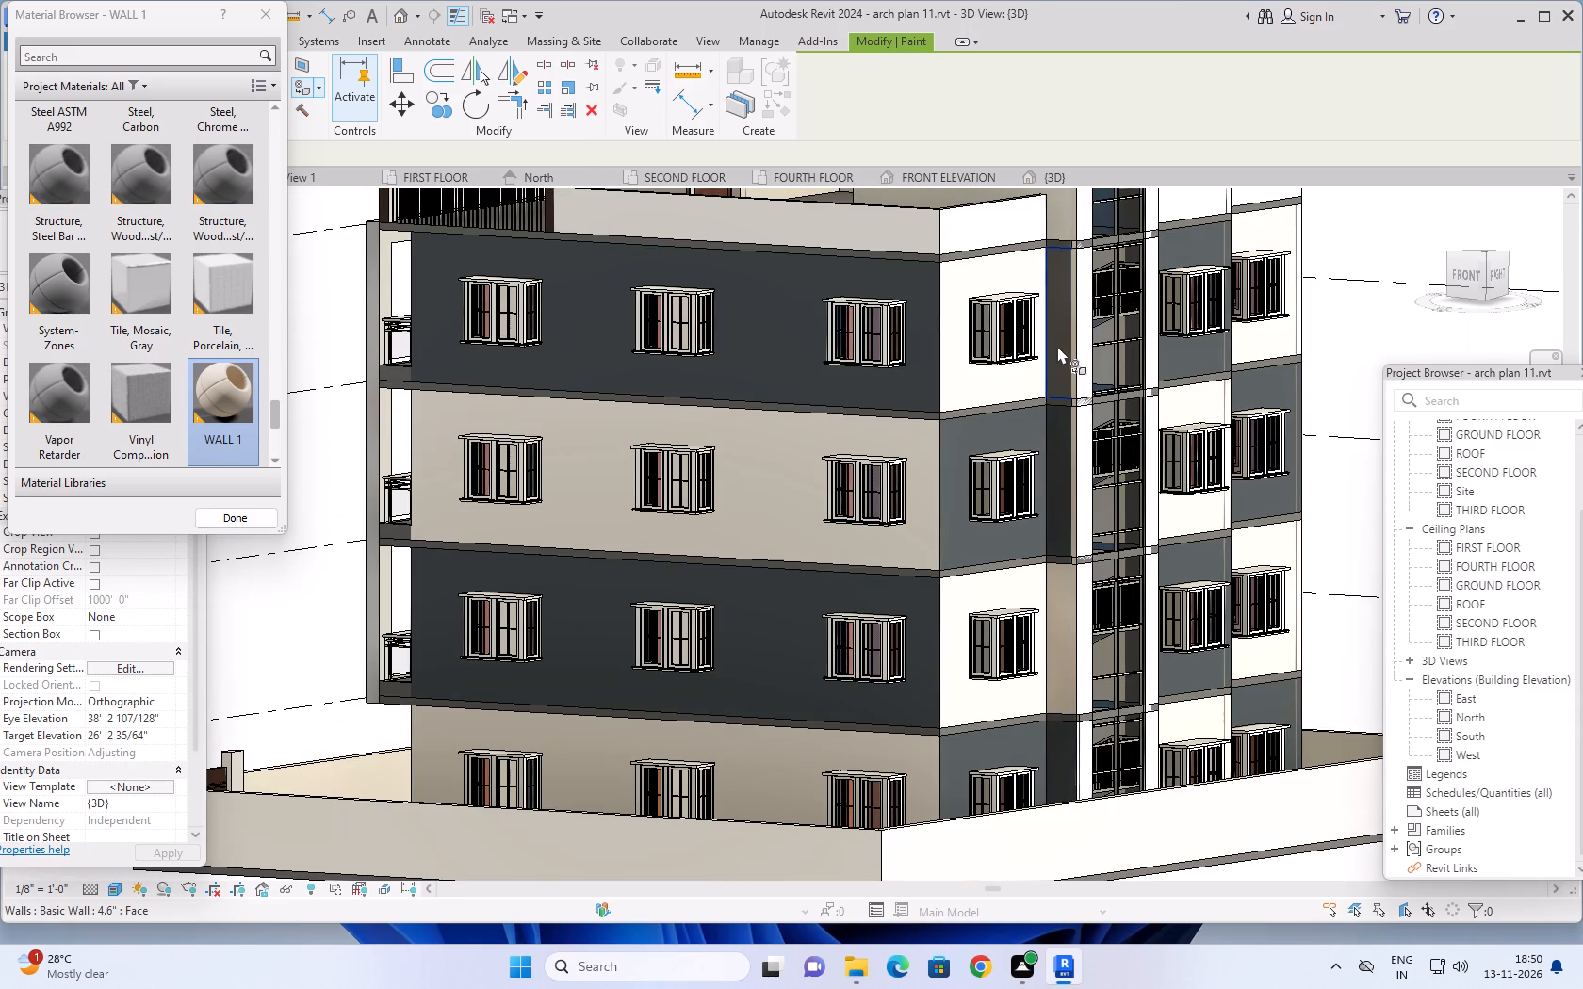
{"action": "left_click", "coordinate": [1057, 346]}
Examine the building's painted exterior from all sides for faces still missing their colour, and end the painting command.
{"action": "scroll", "coordinate": [1053, 397], "scroll_direction": "down", "scroll_amount": 3}
{"action": "middle_click_drag", "start_coordinate": [1061, 411], "coordinate": [1022, 511]}
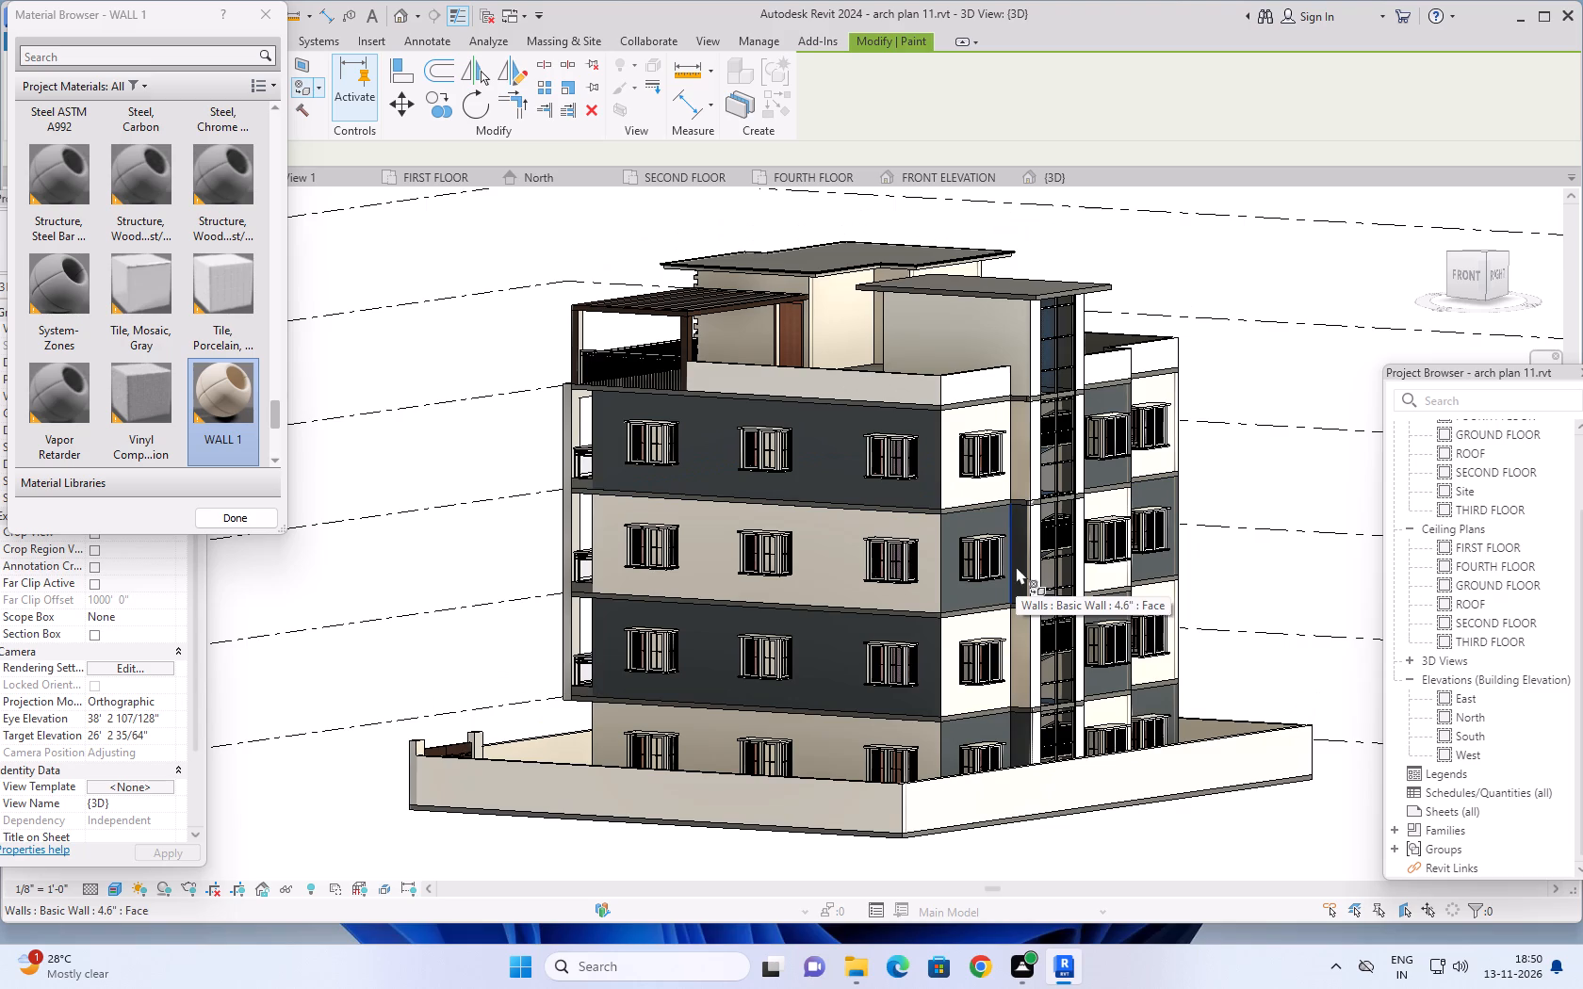
{"action": "middle_click_drag", "start_coordinate": [1039, 601], "coordinate": [776, 637], "text": "shift"}
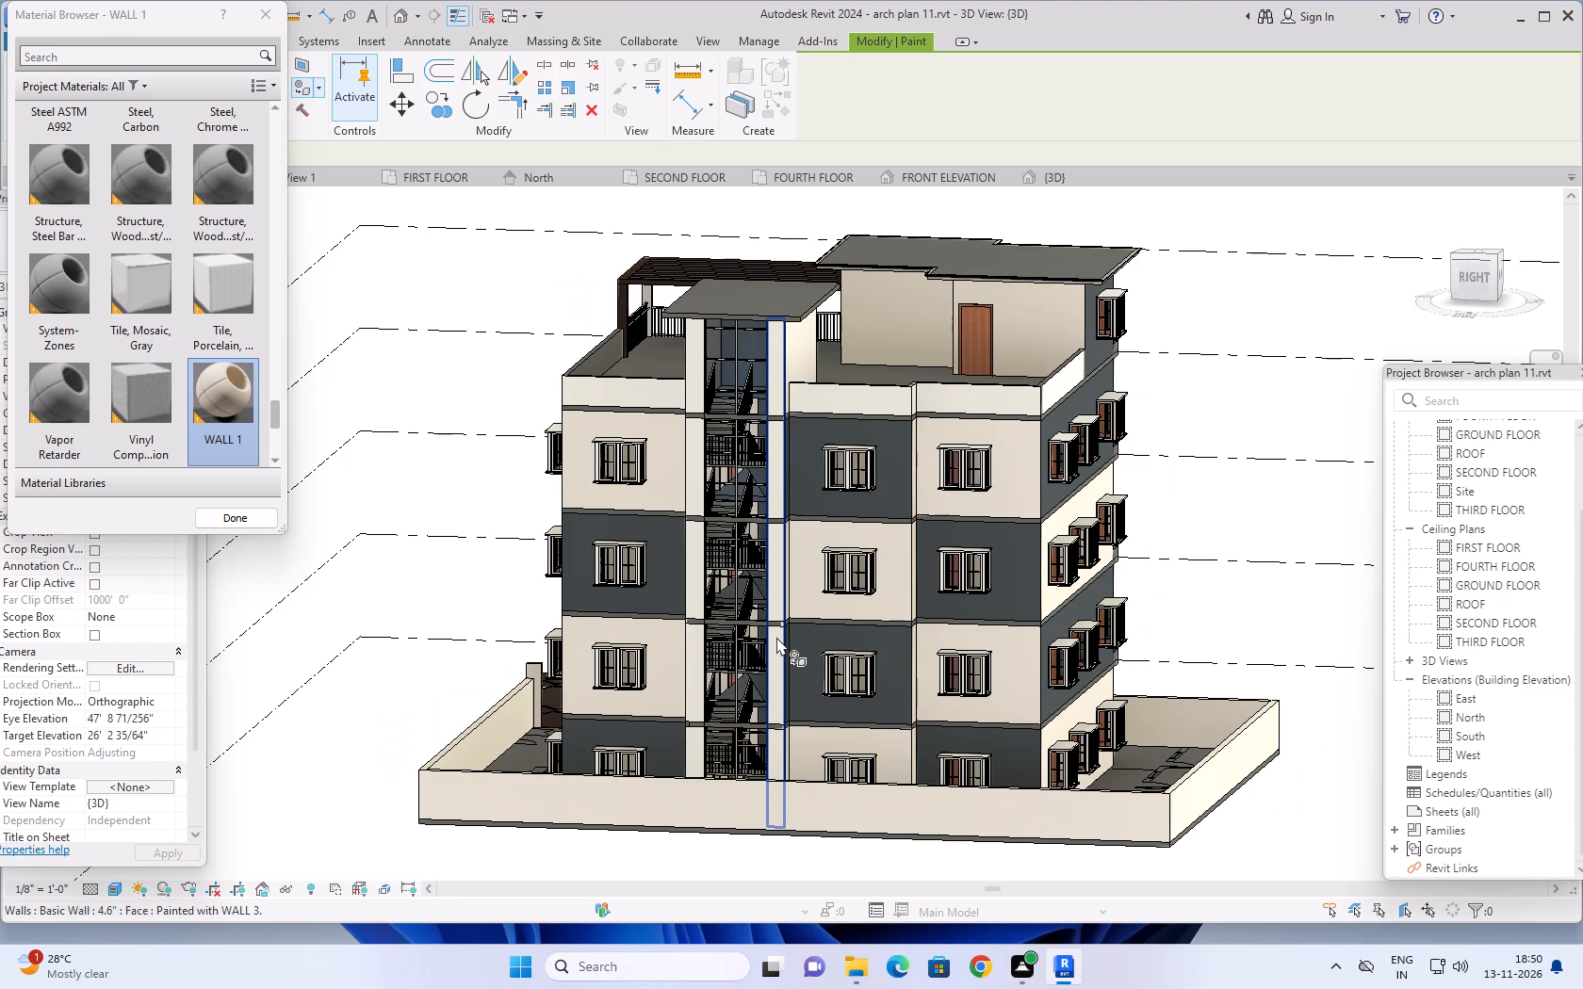
{"action": "scroll", "coordinate": [1216, 605], "scroll_direction": "down", "scroll_amount": 2}
{"action": "middle_click_drag", "start_coordinate": [1249, 598], "coordinate": [1181, 613], "text": "shift"}
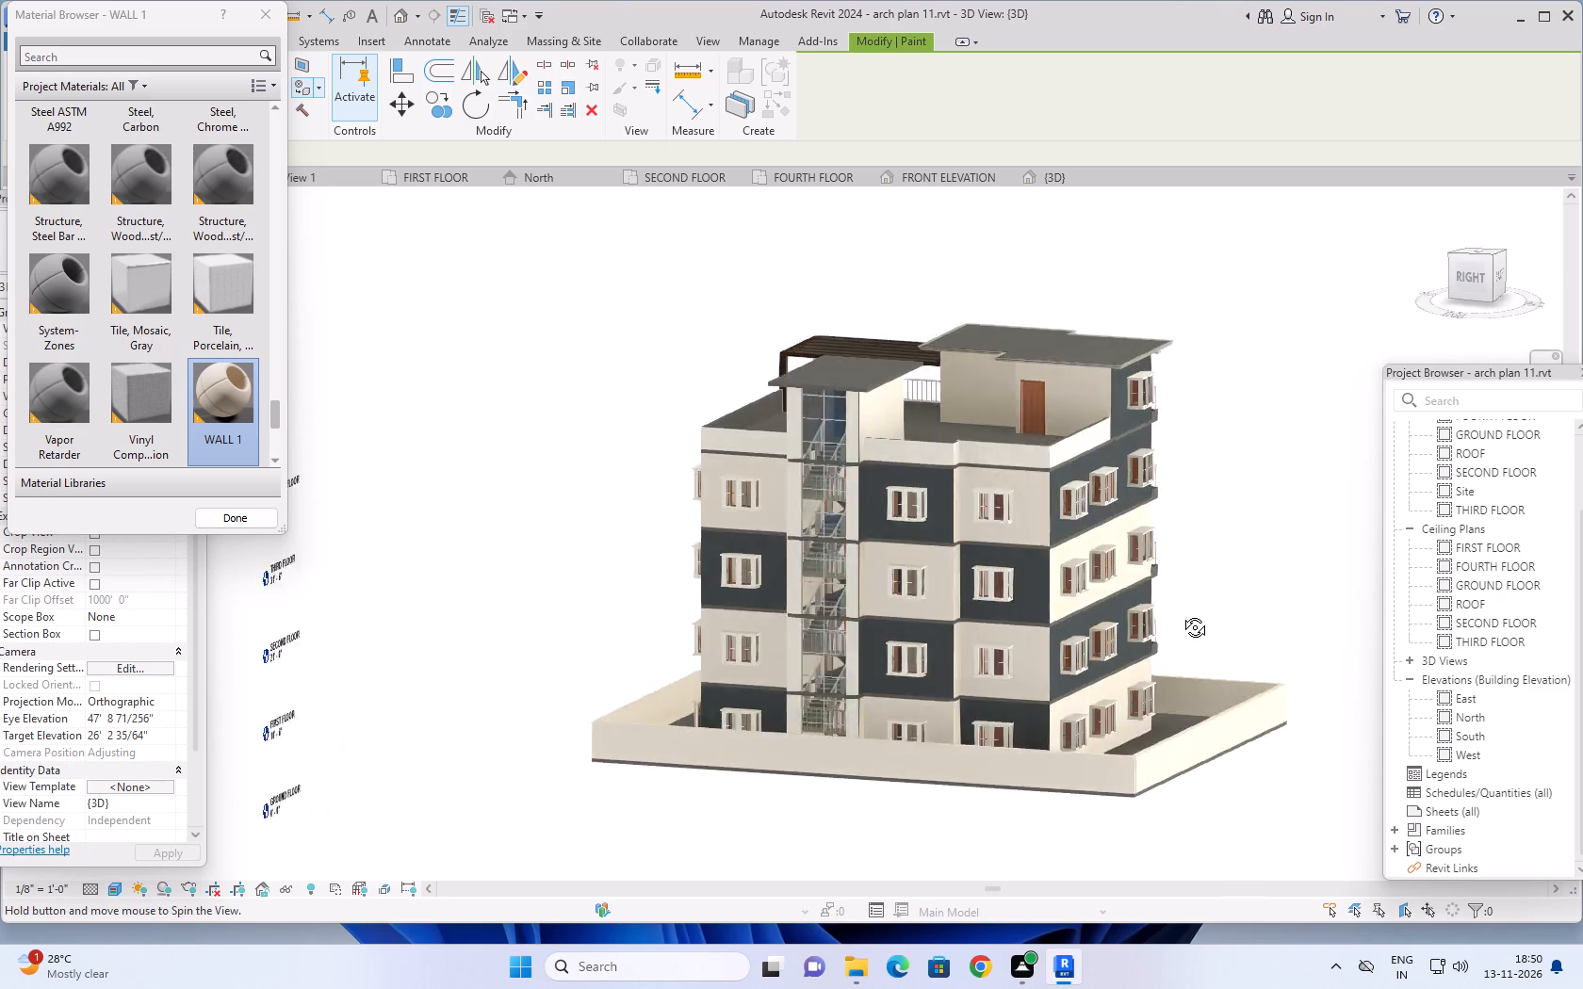
{"action": "middle_click_drag", "start_coordinate": [1181, 613], "coordinate": [637, 624], "text": "shift"}
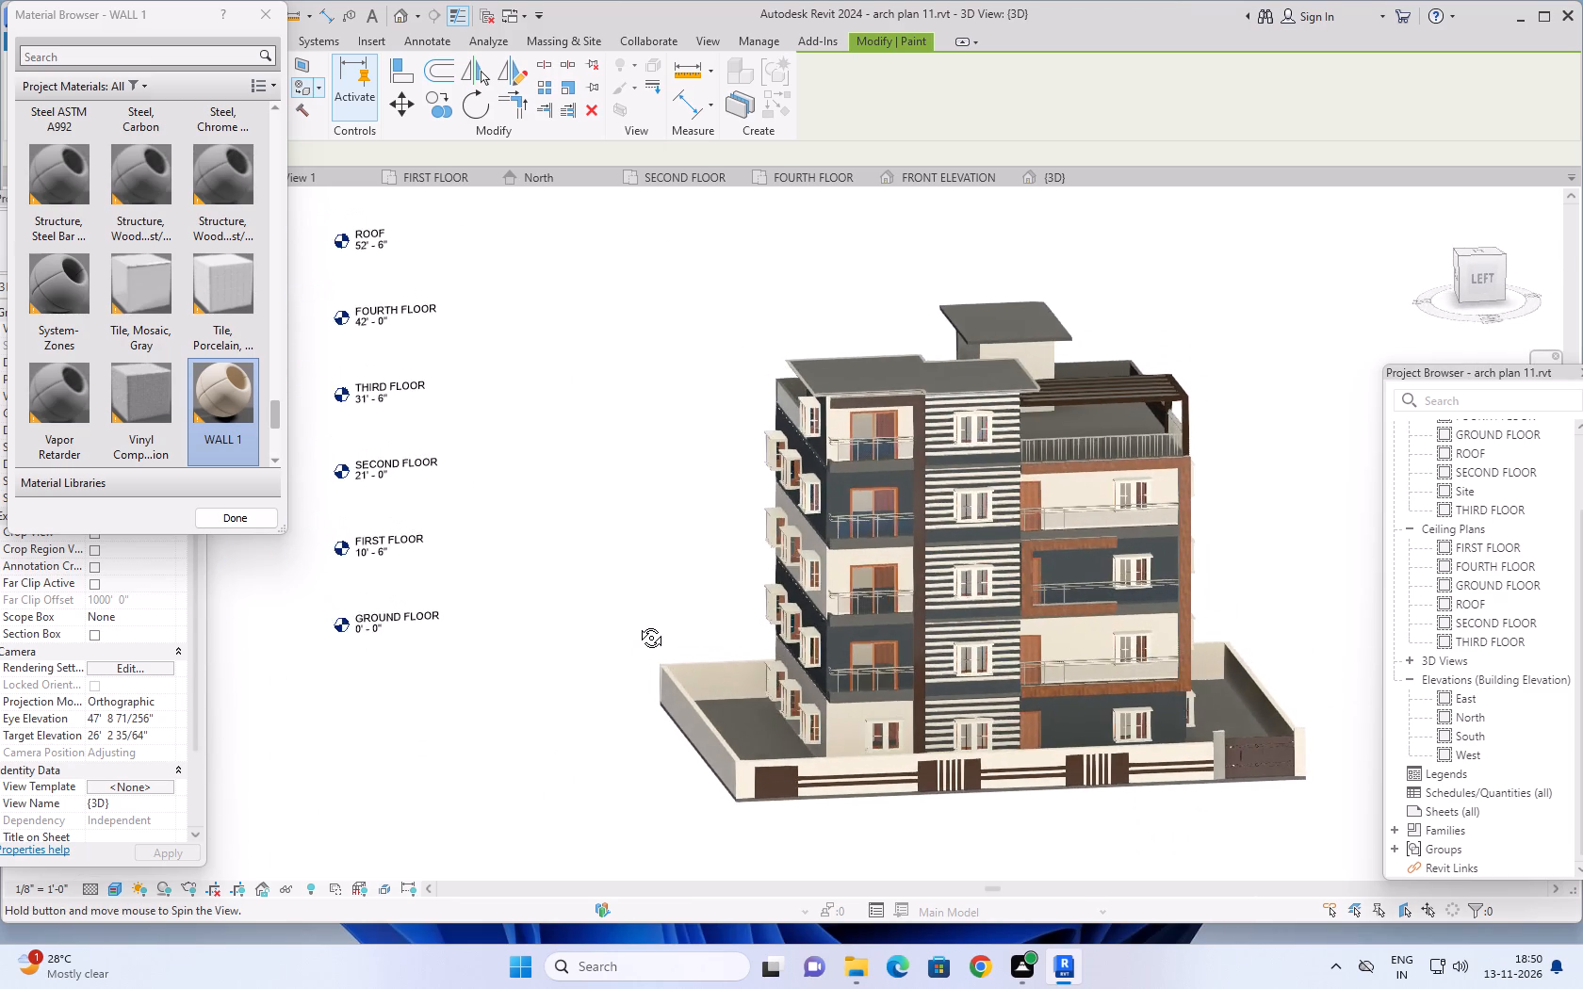
{"action": "middle_click_drag", "start_coordinate": [637, 624], "coordinate": [703, 581], "text": "shift"}
{"action": "scroll", "coordinate": [956, 575], "scroll_direction": "up", "scroll_amount": 4}
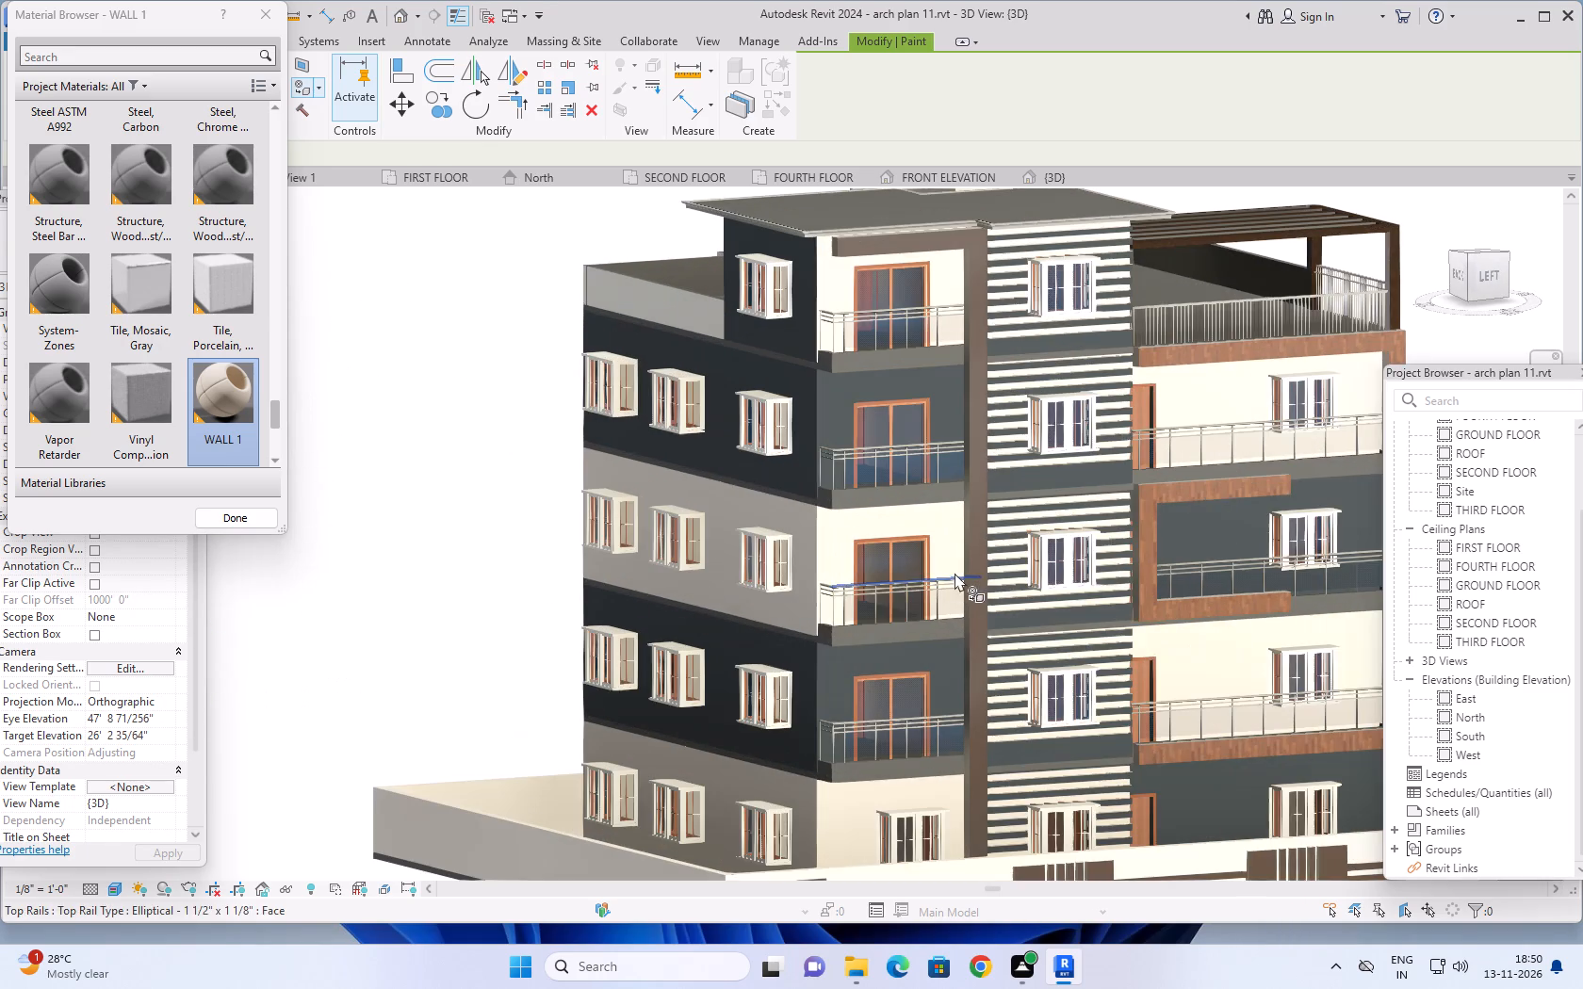
{"action": "scroll", "coordinate": [1196, 599], "scroll_direction": "down", "scroll_amount": 4}
{"action": "middle_click_drag", "start_coordinate": [1340, 611], "coordinate": [1211, 621]}
{"action": "scroll", "coordinate": [1222, 632], "scroll_direction": "up", "scroll_amount": 2}
{"action": "middle_click_drag", "start_coordinate": [1225, 628], "coordinate": [1275, 607]}
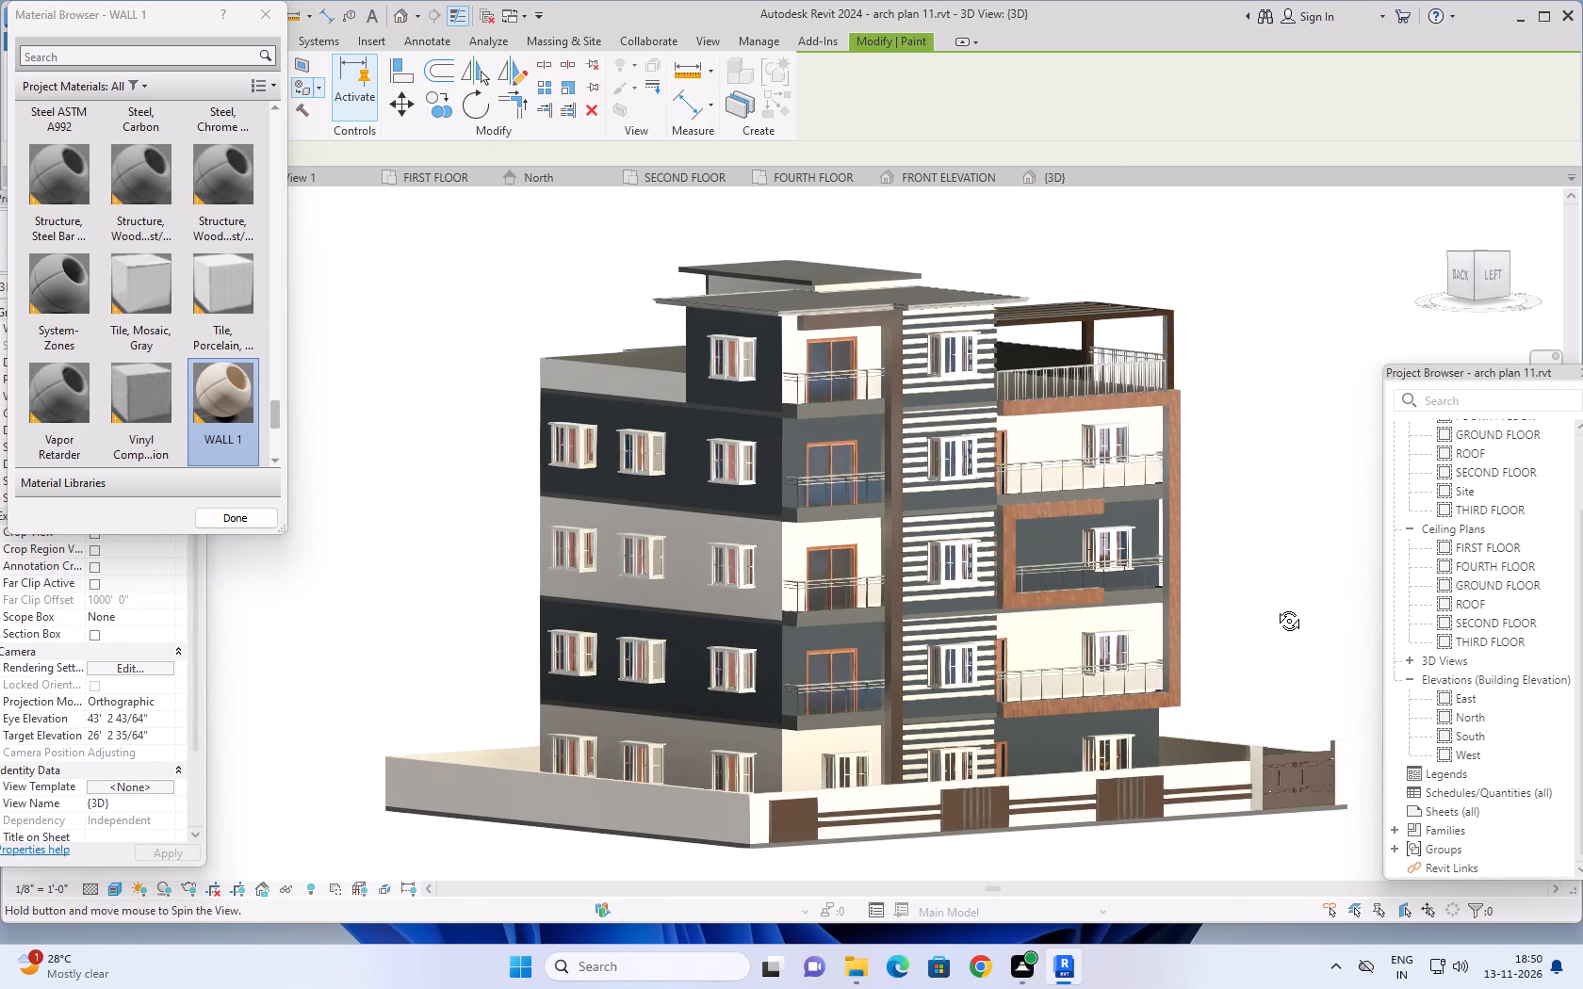
{"action": "middle_click_drag", "start_coordinate": [1275, 607], "coordinate": [1196, 649]}
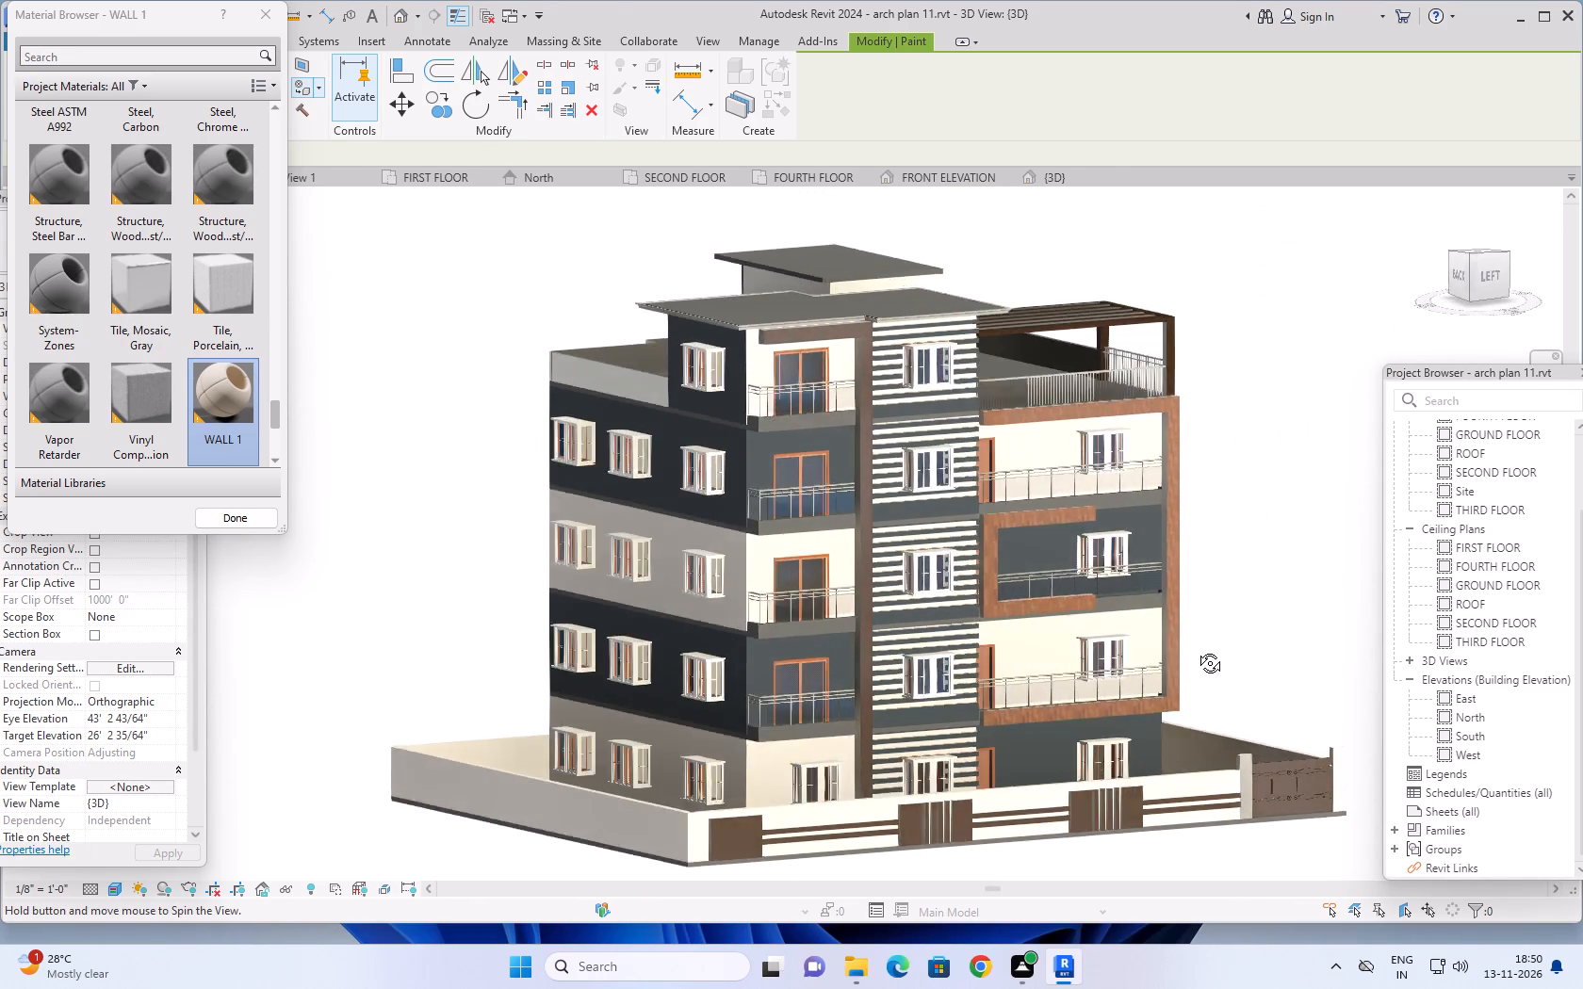
{"action": "middle_click_drag", "start_coordinate": [1196, 649], "coordinate": [1021, 653]}
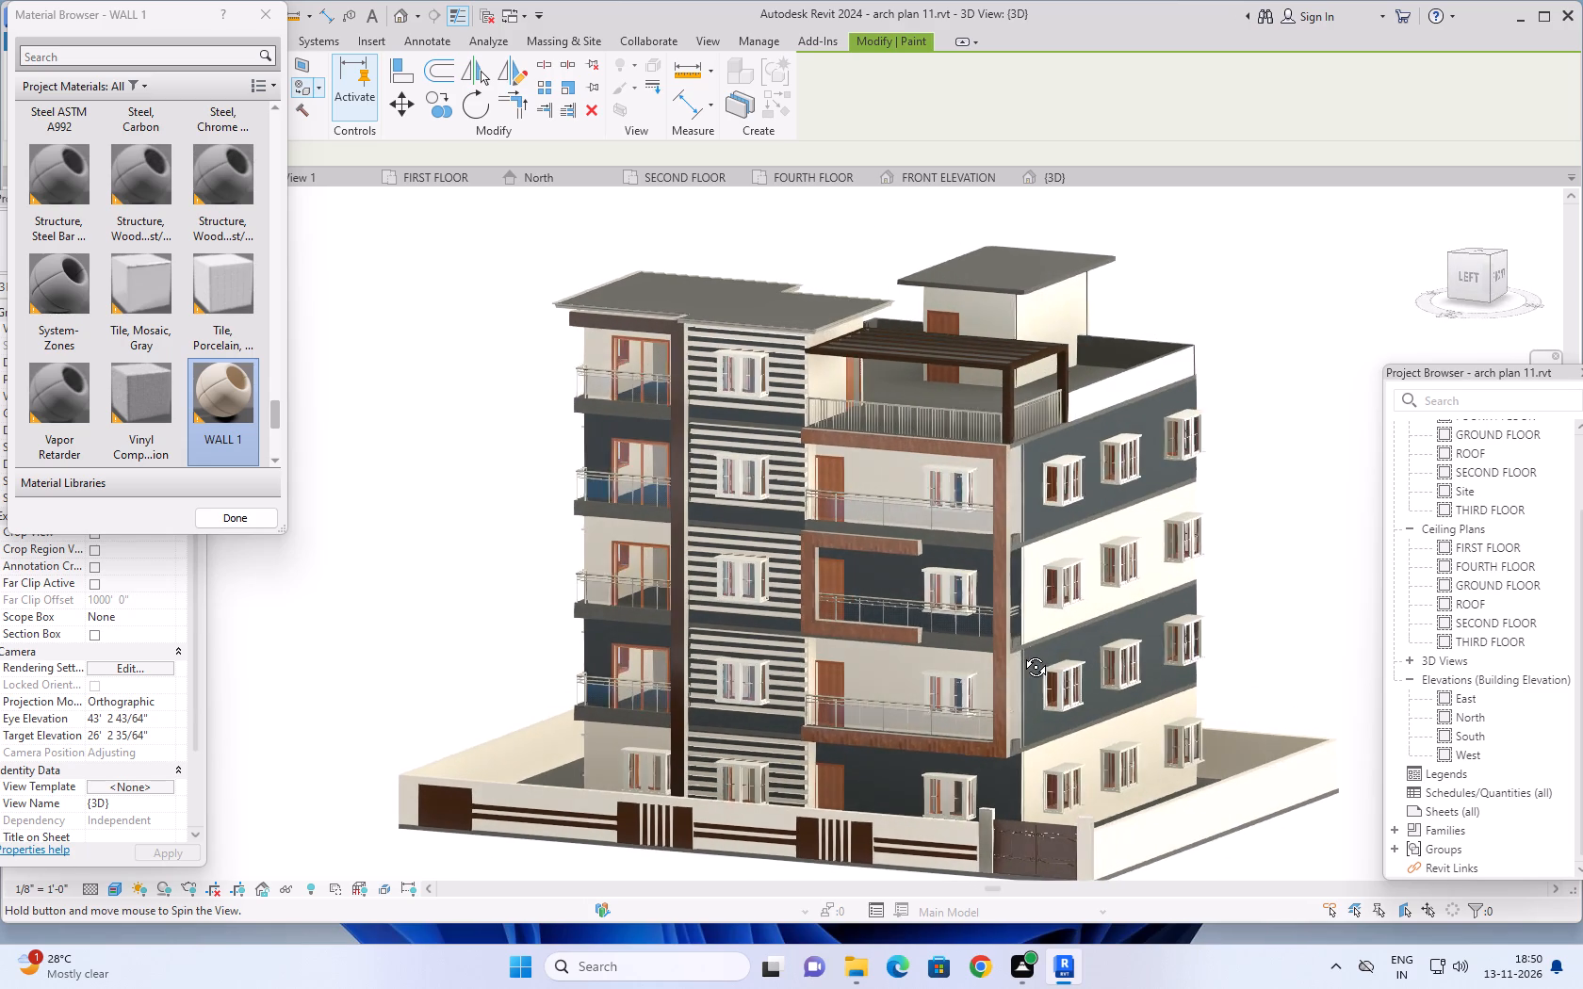
{"action": "middle_click_drag", "start_coordinate": [1021, 653], "coordinate": [487, 650]}
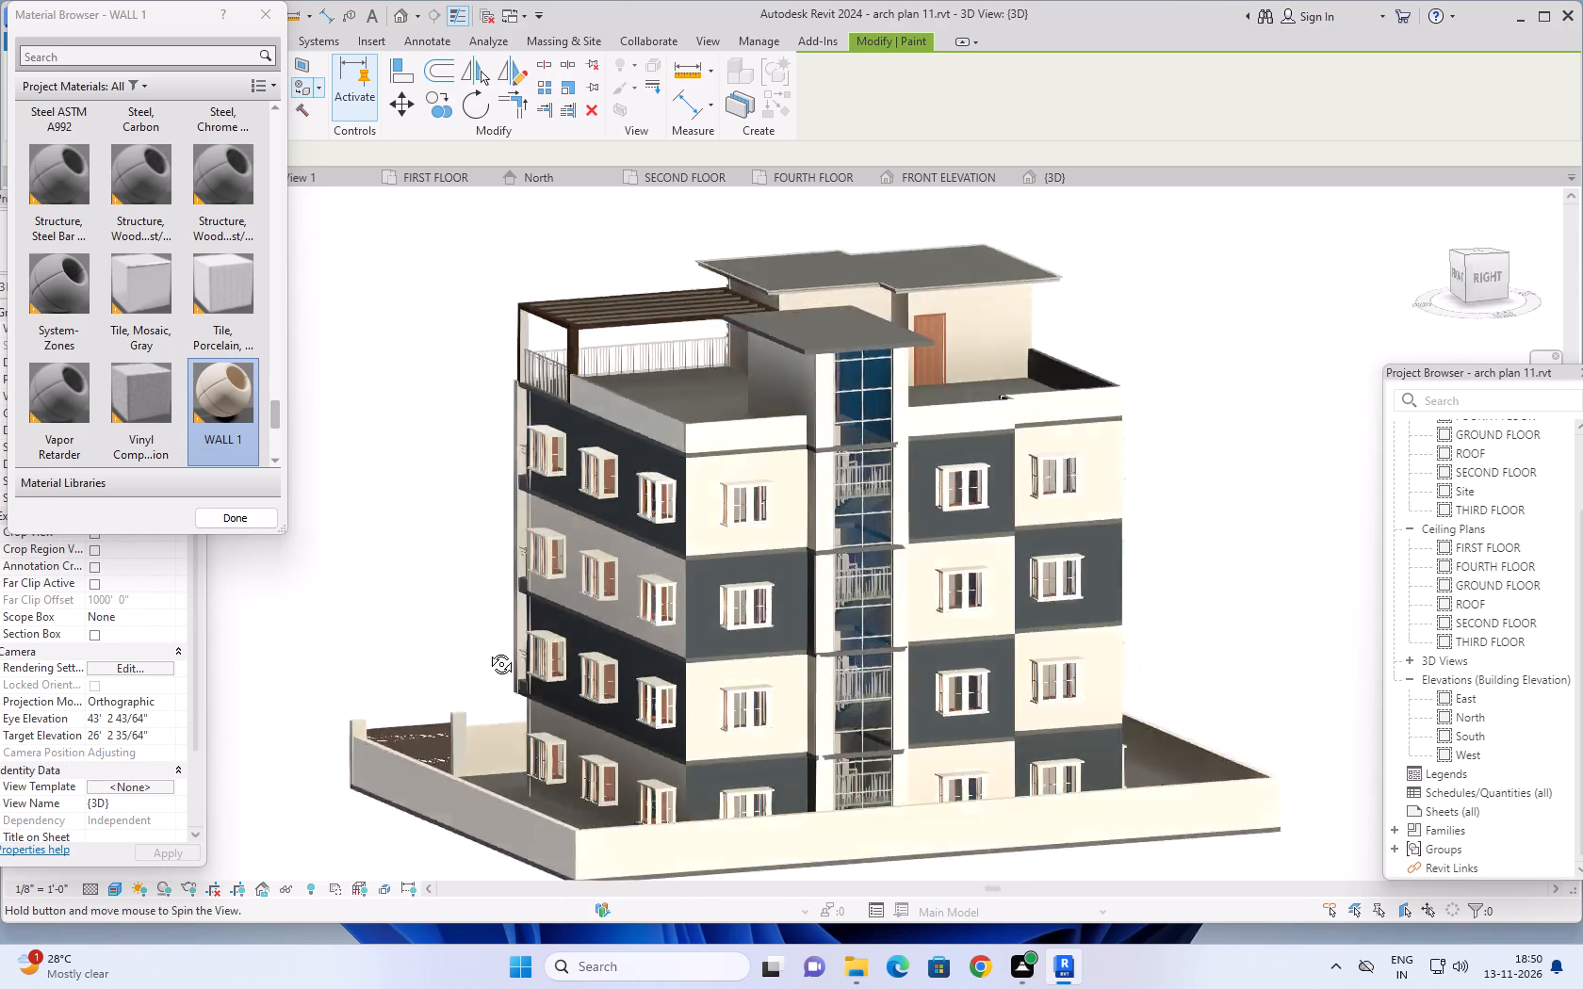
{"action": "middle_click_drag", "start_coordinate": [487, 650], "coordinate": [528, 593]}
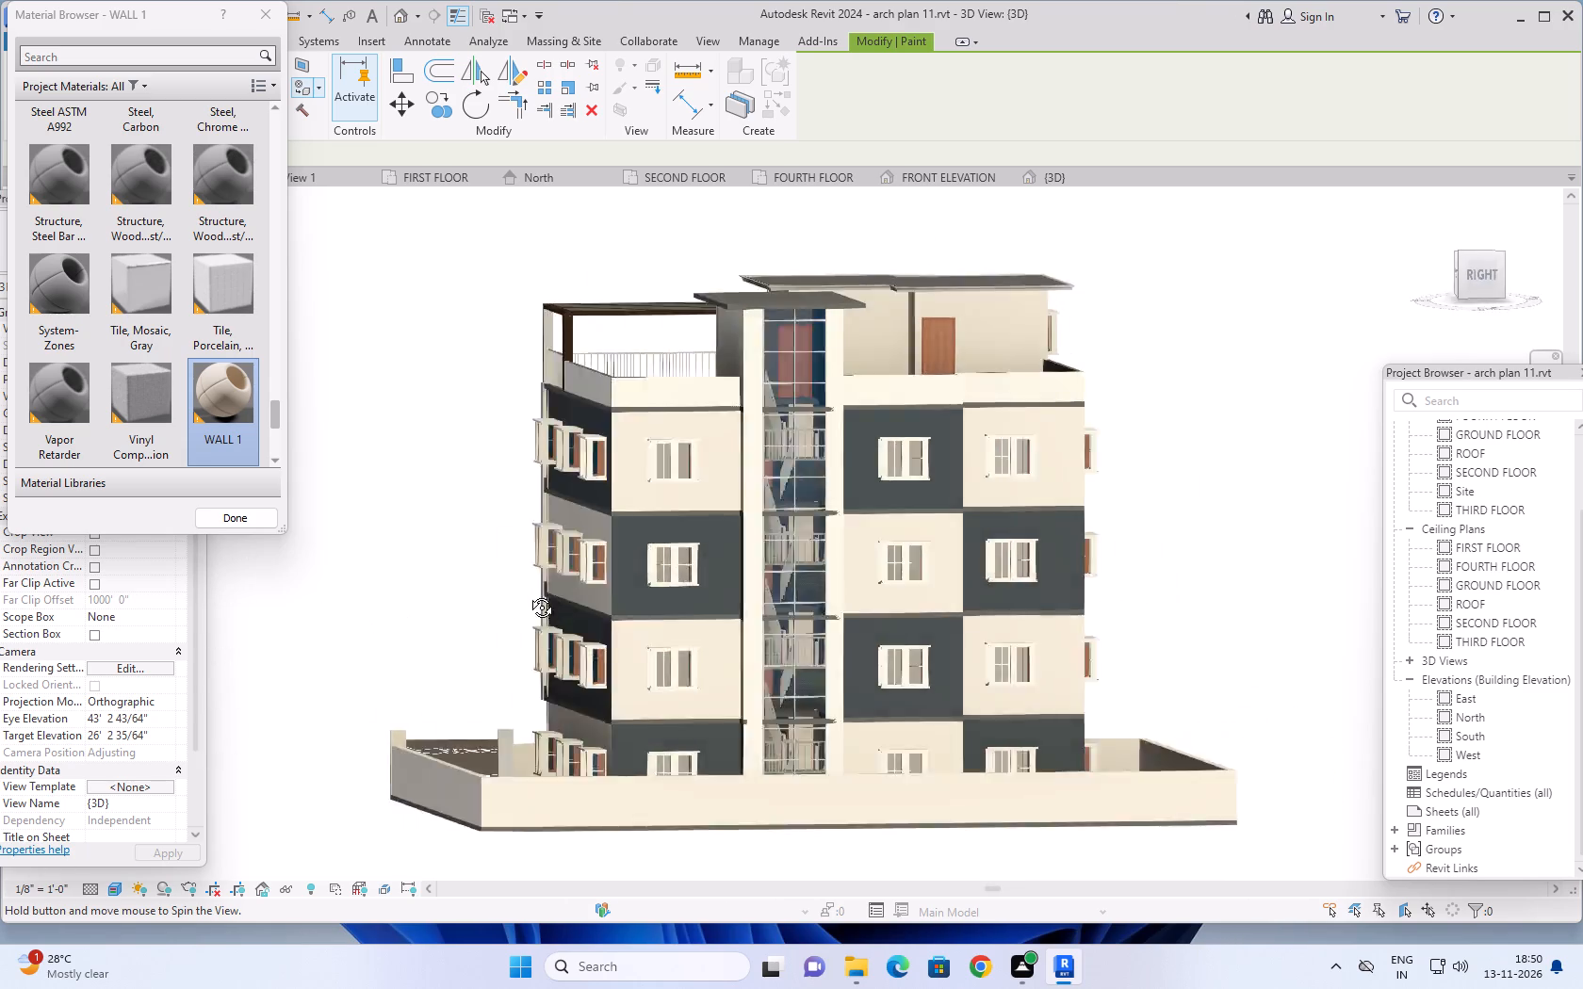
{"action": "middle_click_drag", "start_coordinate": [528, 593], "coordinate": [1004, 597]}
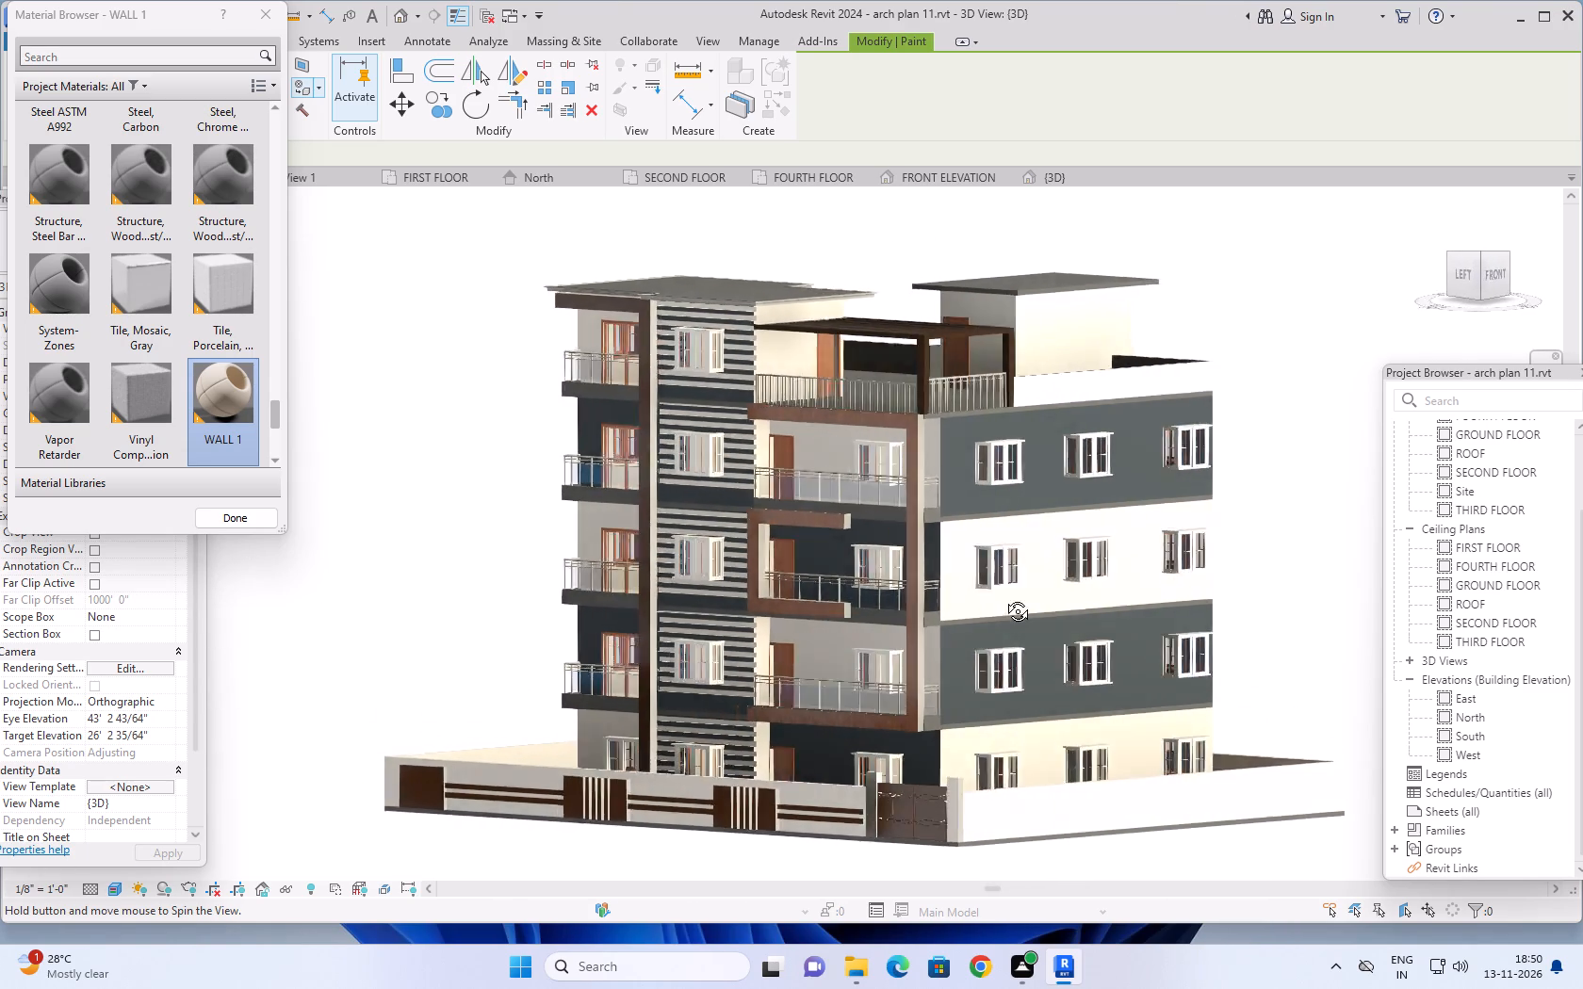
{"action": "middle_click_drag", "start_coordinate": [1004, 597], "coordinate": [1257, 579]}
{"action": "scroll", "coordinate": [645, 626], "scroll_direction": "up", "scroll_amount": 1}
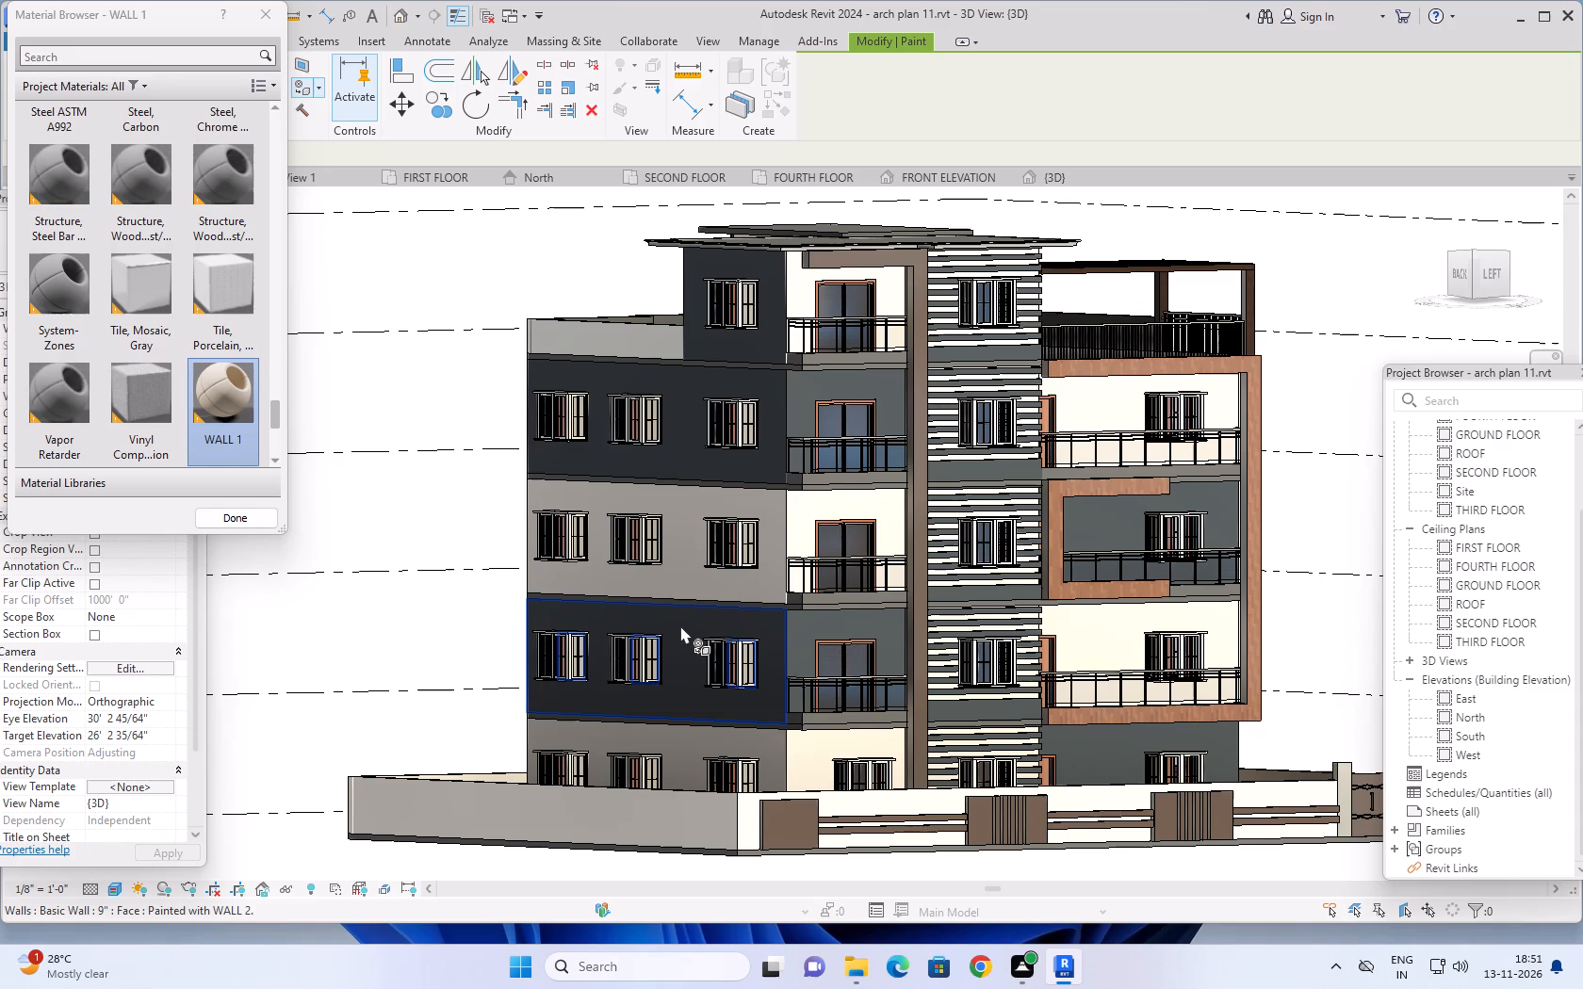
{"action": "scroll", "coordinate": [680, 625], "scroll_direction": "down", "scroll_amount": 3}
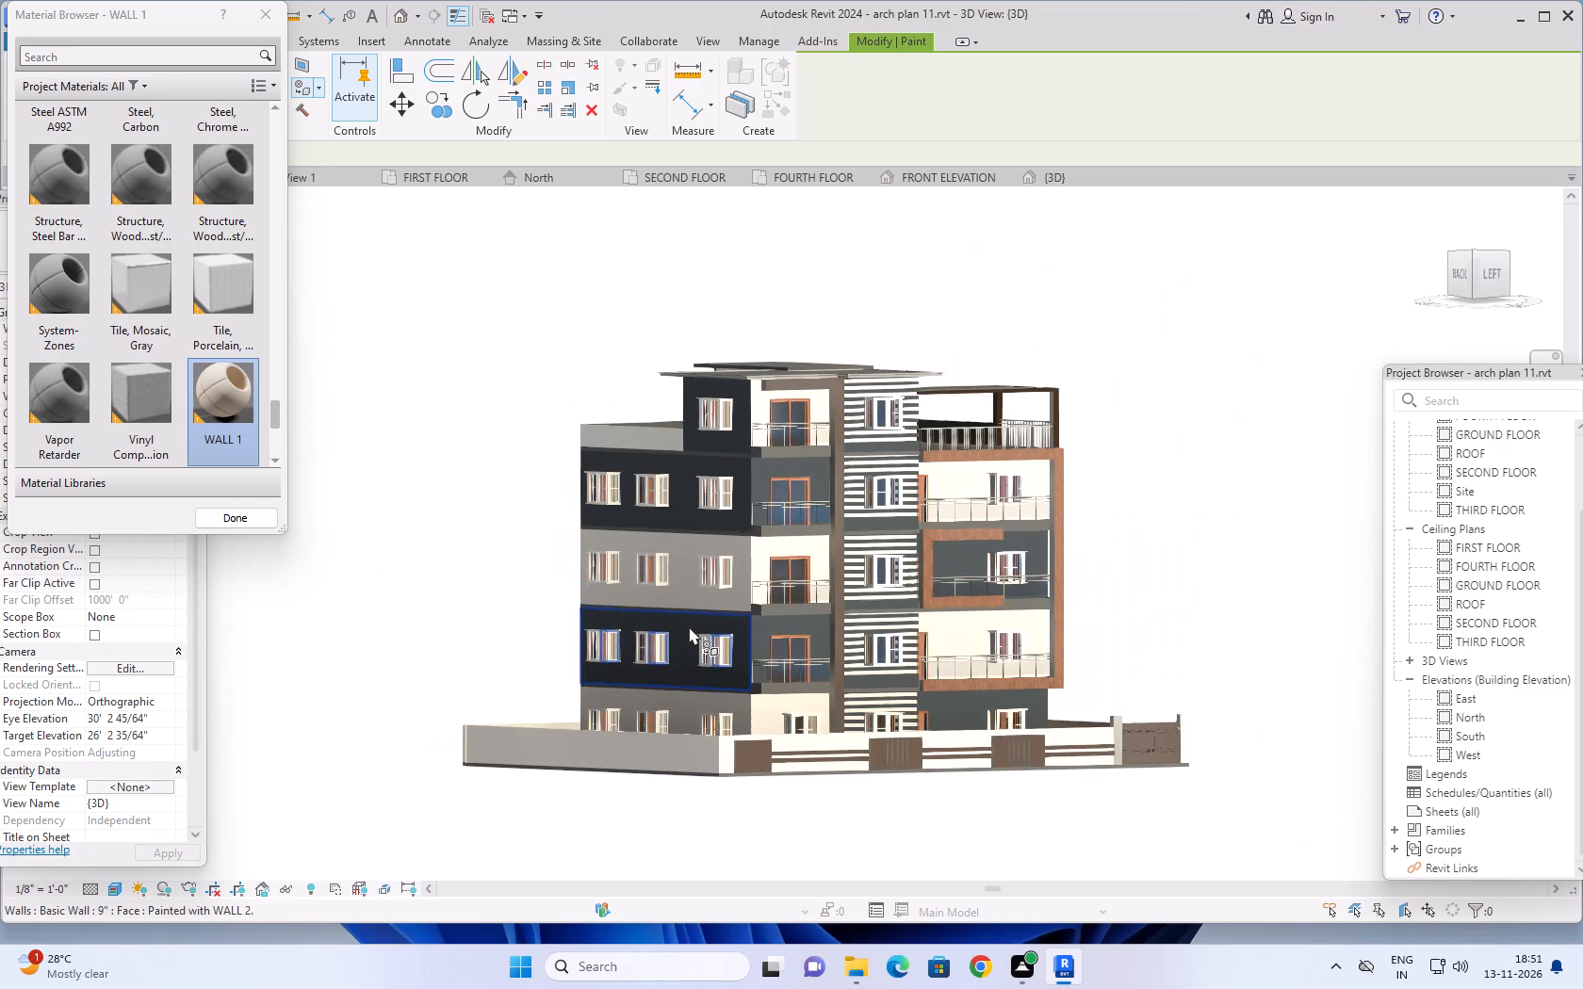
{"action": "scroll", "coordinate": [1160, 794], "scroll_direction": "up", "scroll_amount": 3}
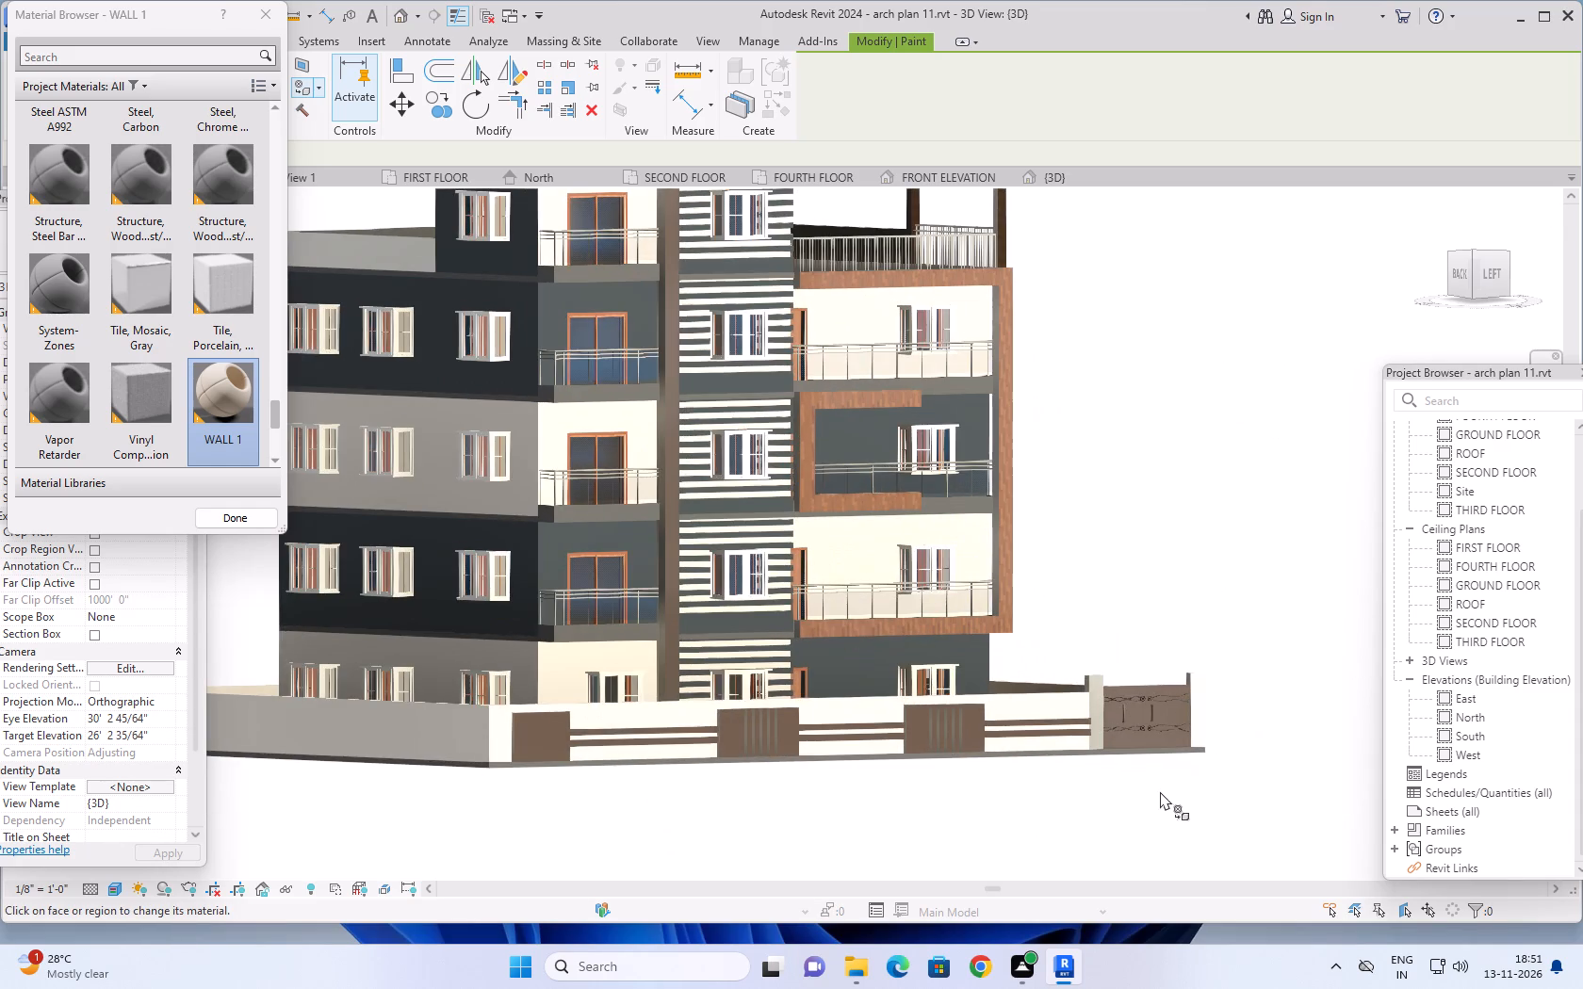
{"action": "scroll", "coordinate": [1087, 800], "scroll_direction": "down", "scroll_amount": 3}
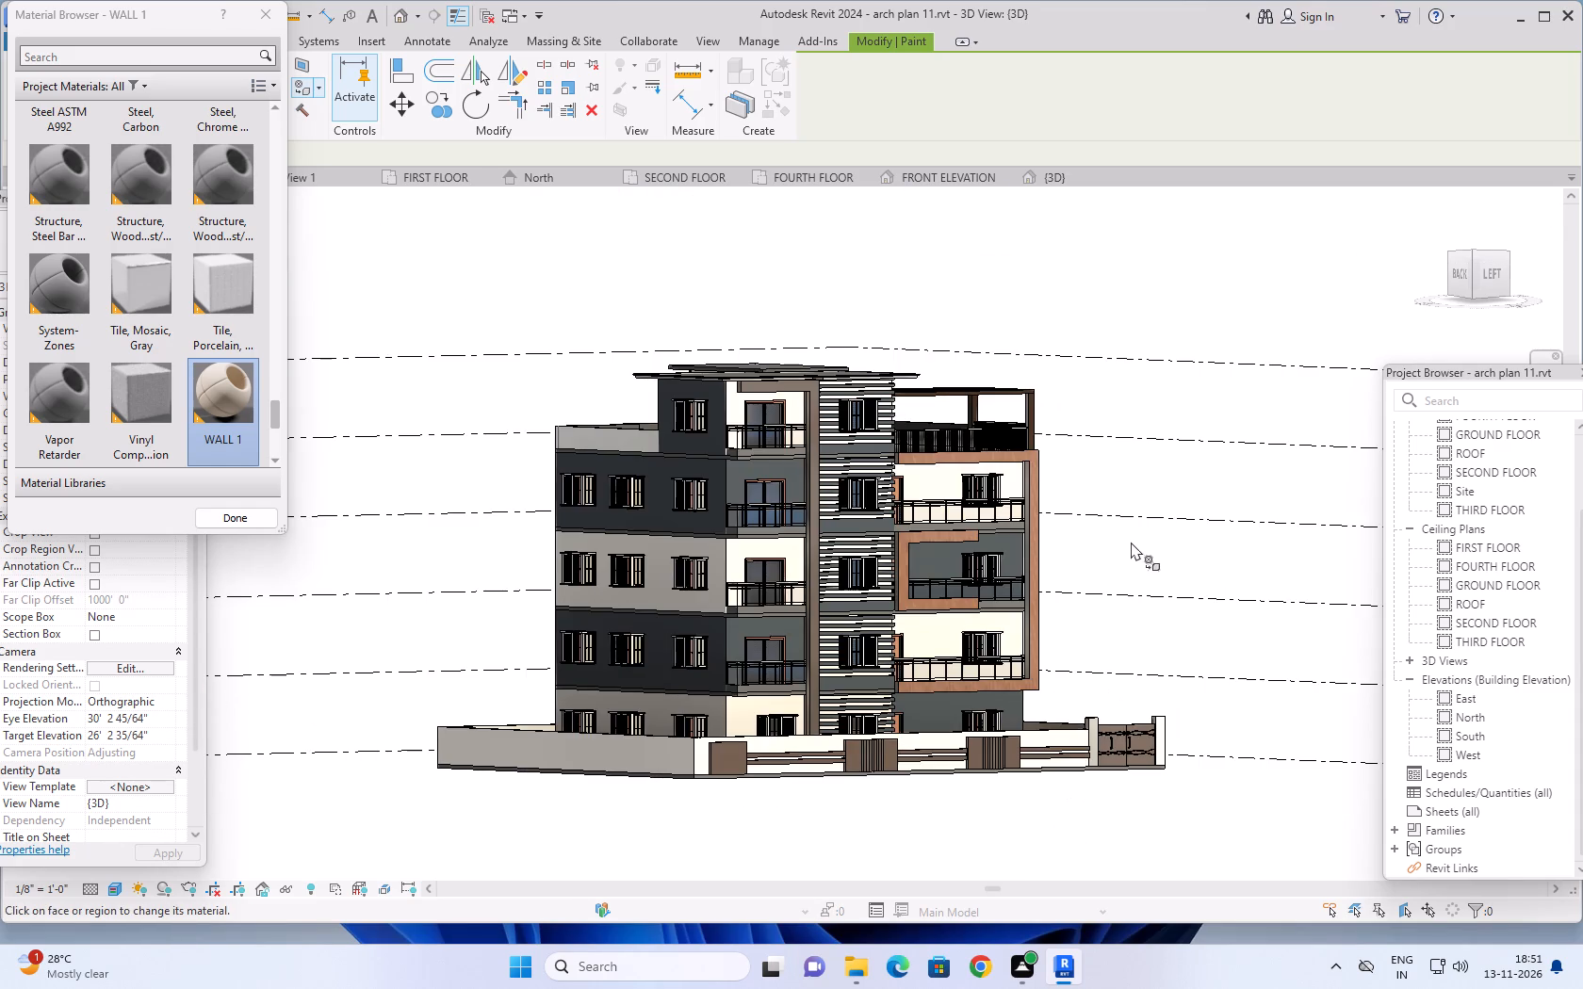
{"action": "middle_click_drag", "start_coordinate": [1131, 541], "coordinate": [1170, 613], "text": "shift"}
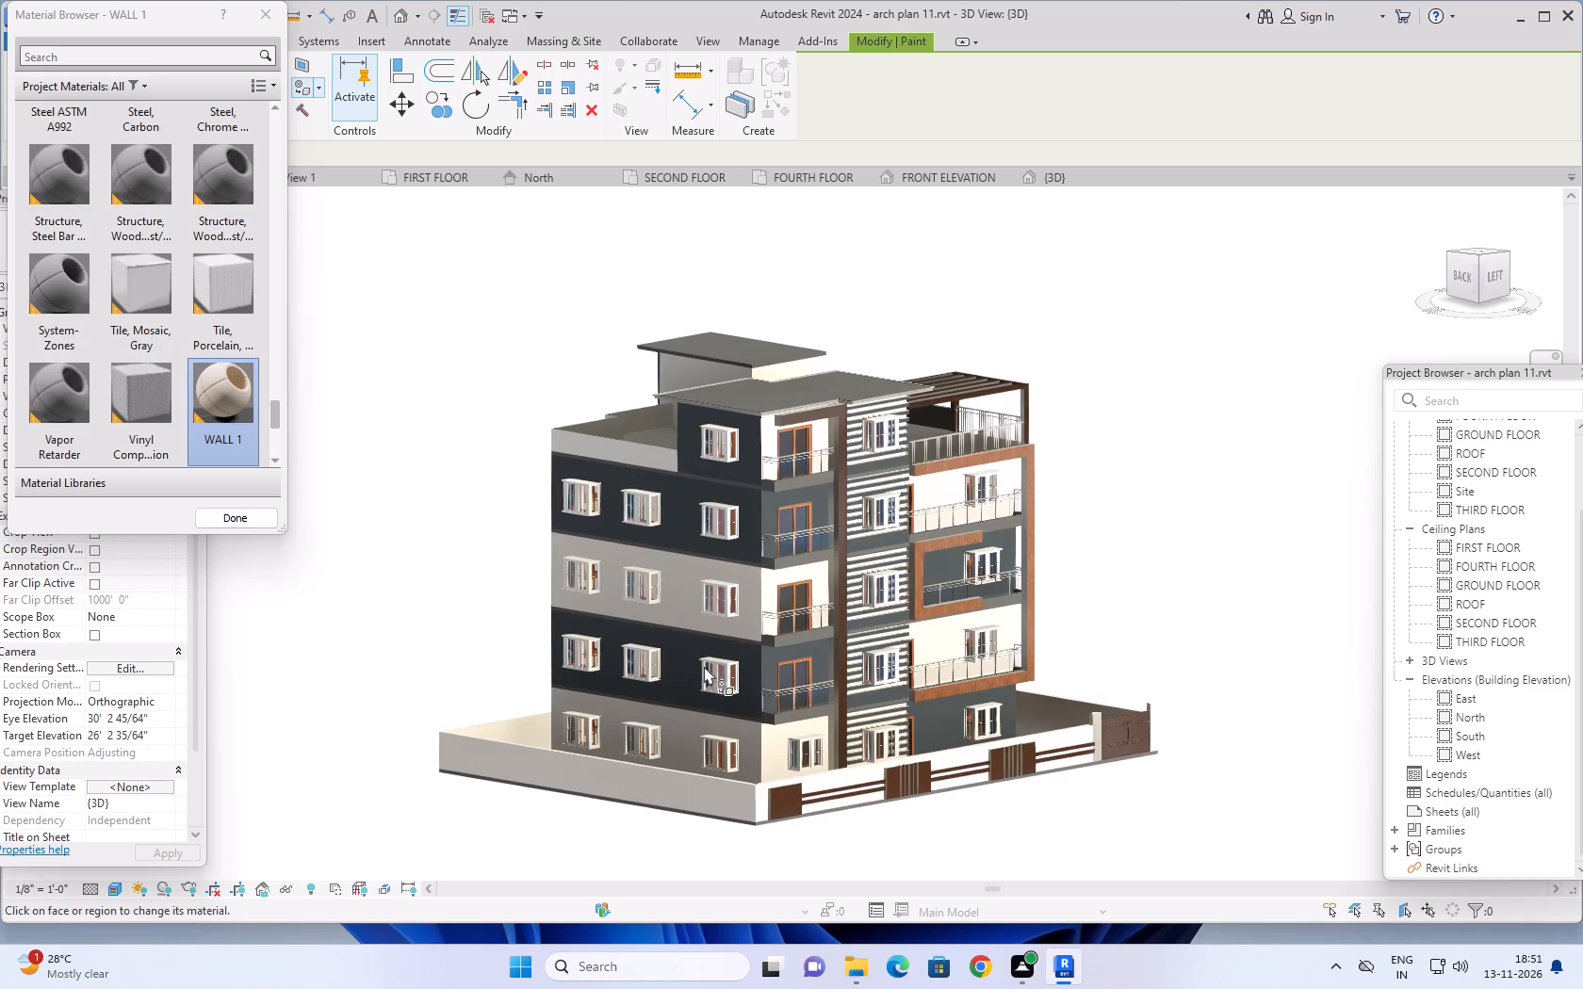
{"action": "scroll", "coordinate": [704, 666], "scroll_direction": "up", "scroll_amount": 6}
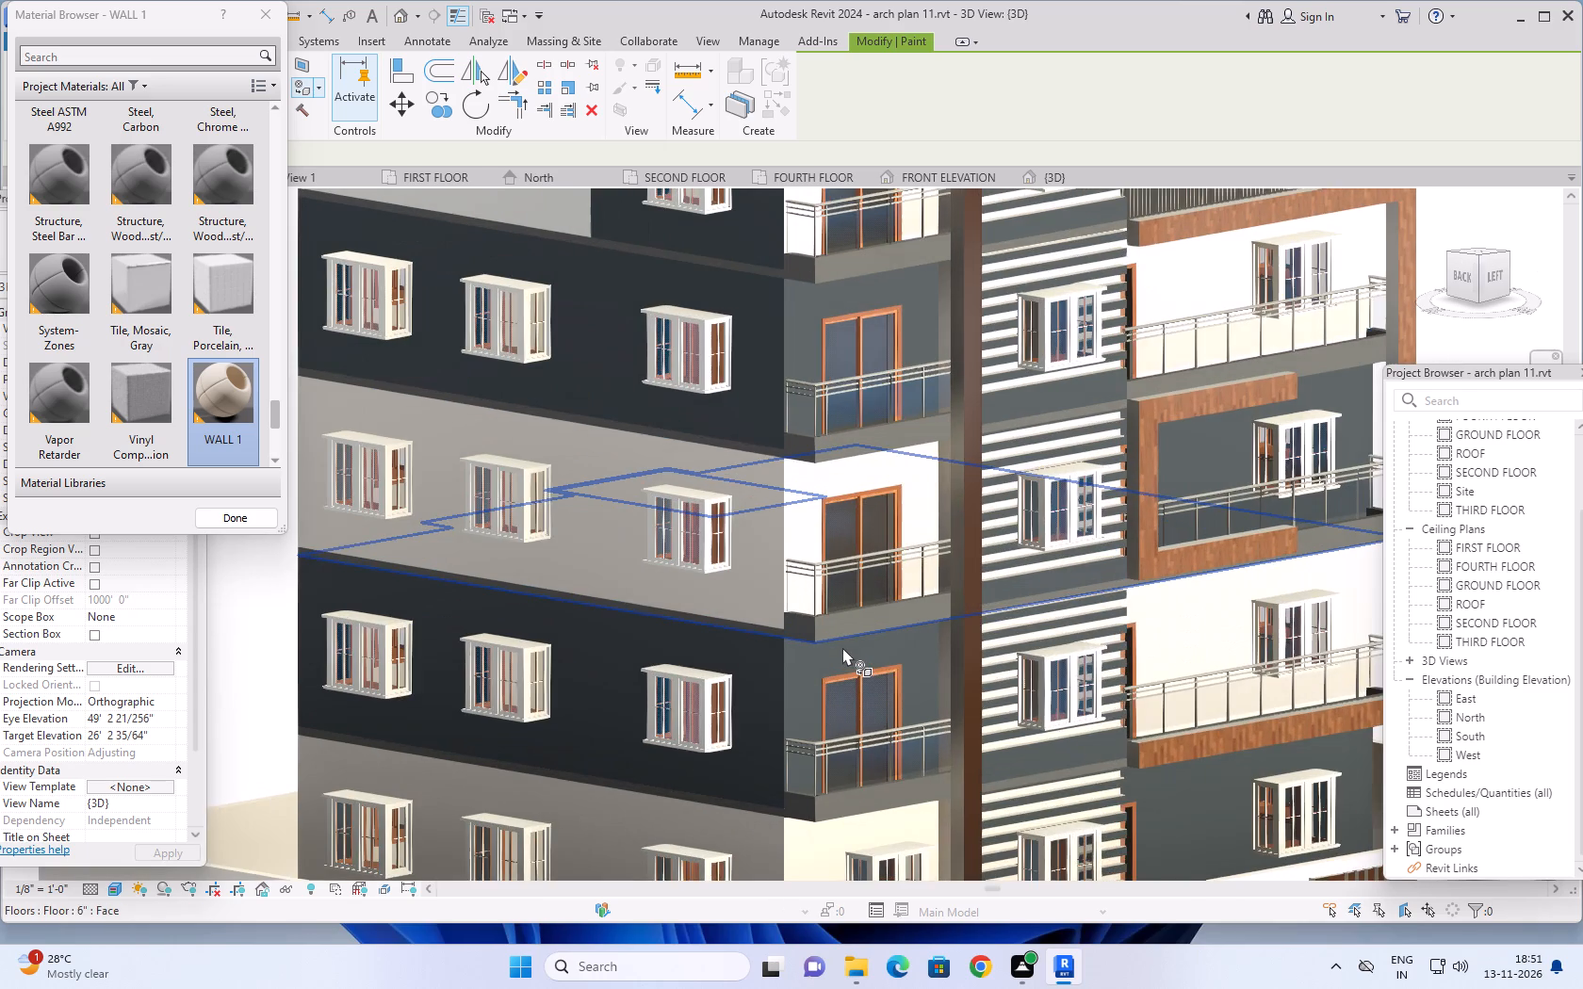
{"action": "key", "text": "Escape"}
{"action": "key", "text": "Escape"}
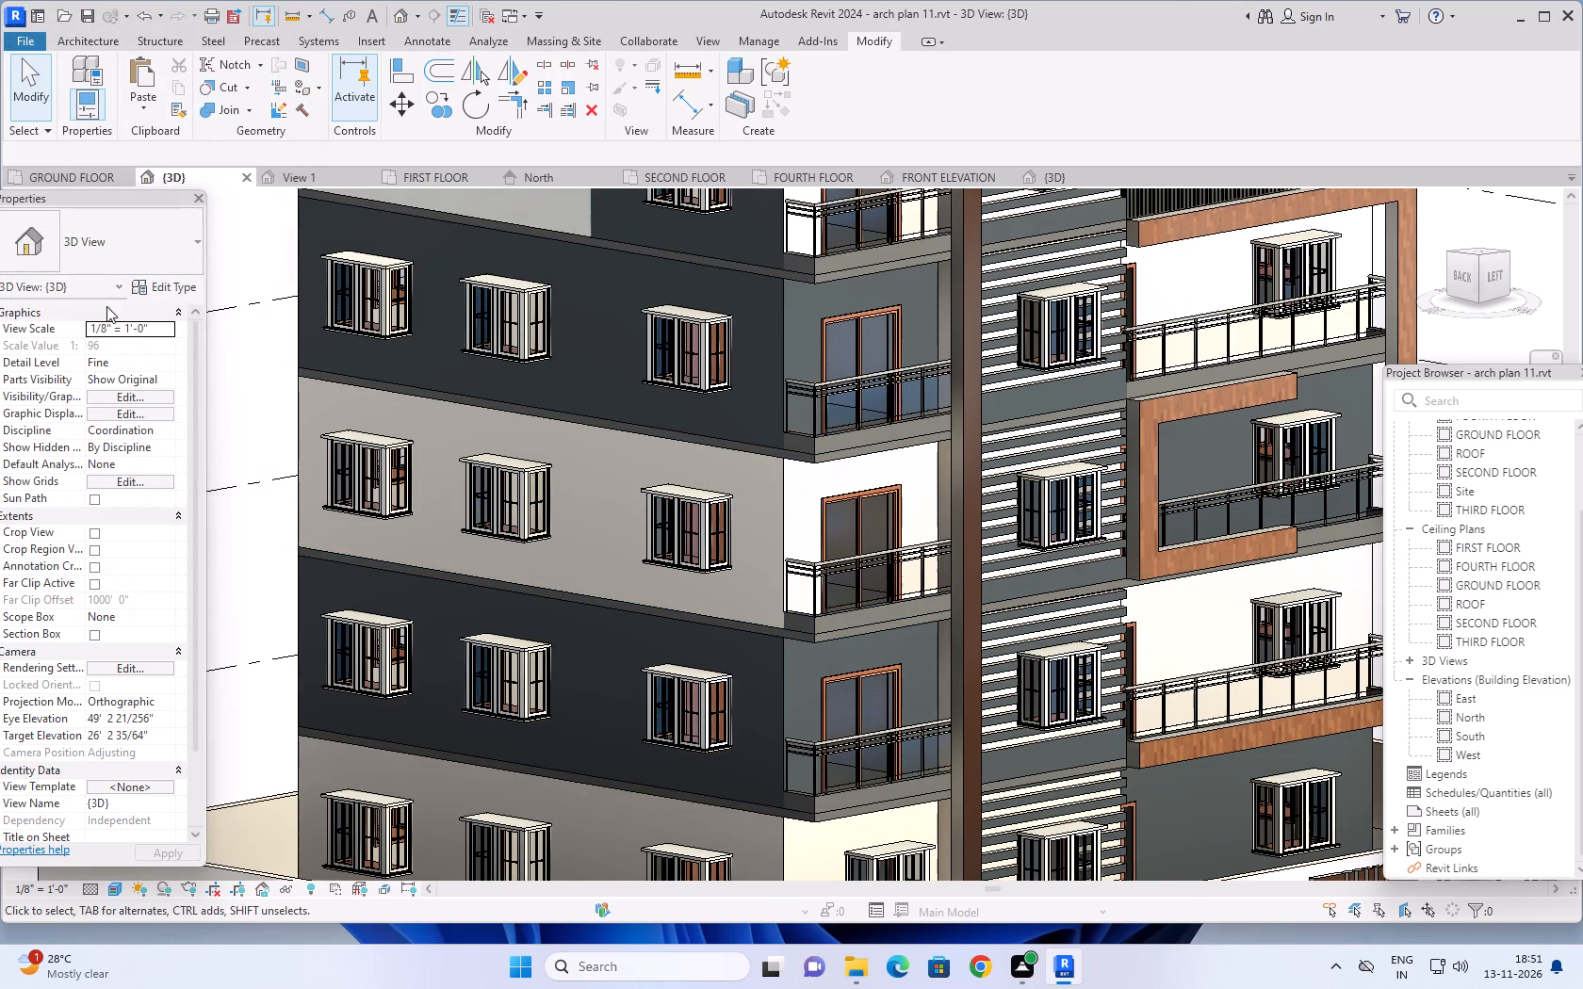
Paint the front and side faces of the corner balconies' low curb walls with WALL 4 at the second and third floors.
{"action": "left_click", "coordinate": [298, 87]}
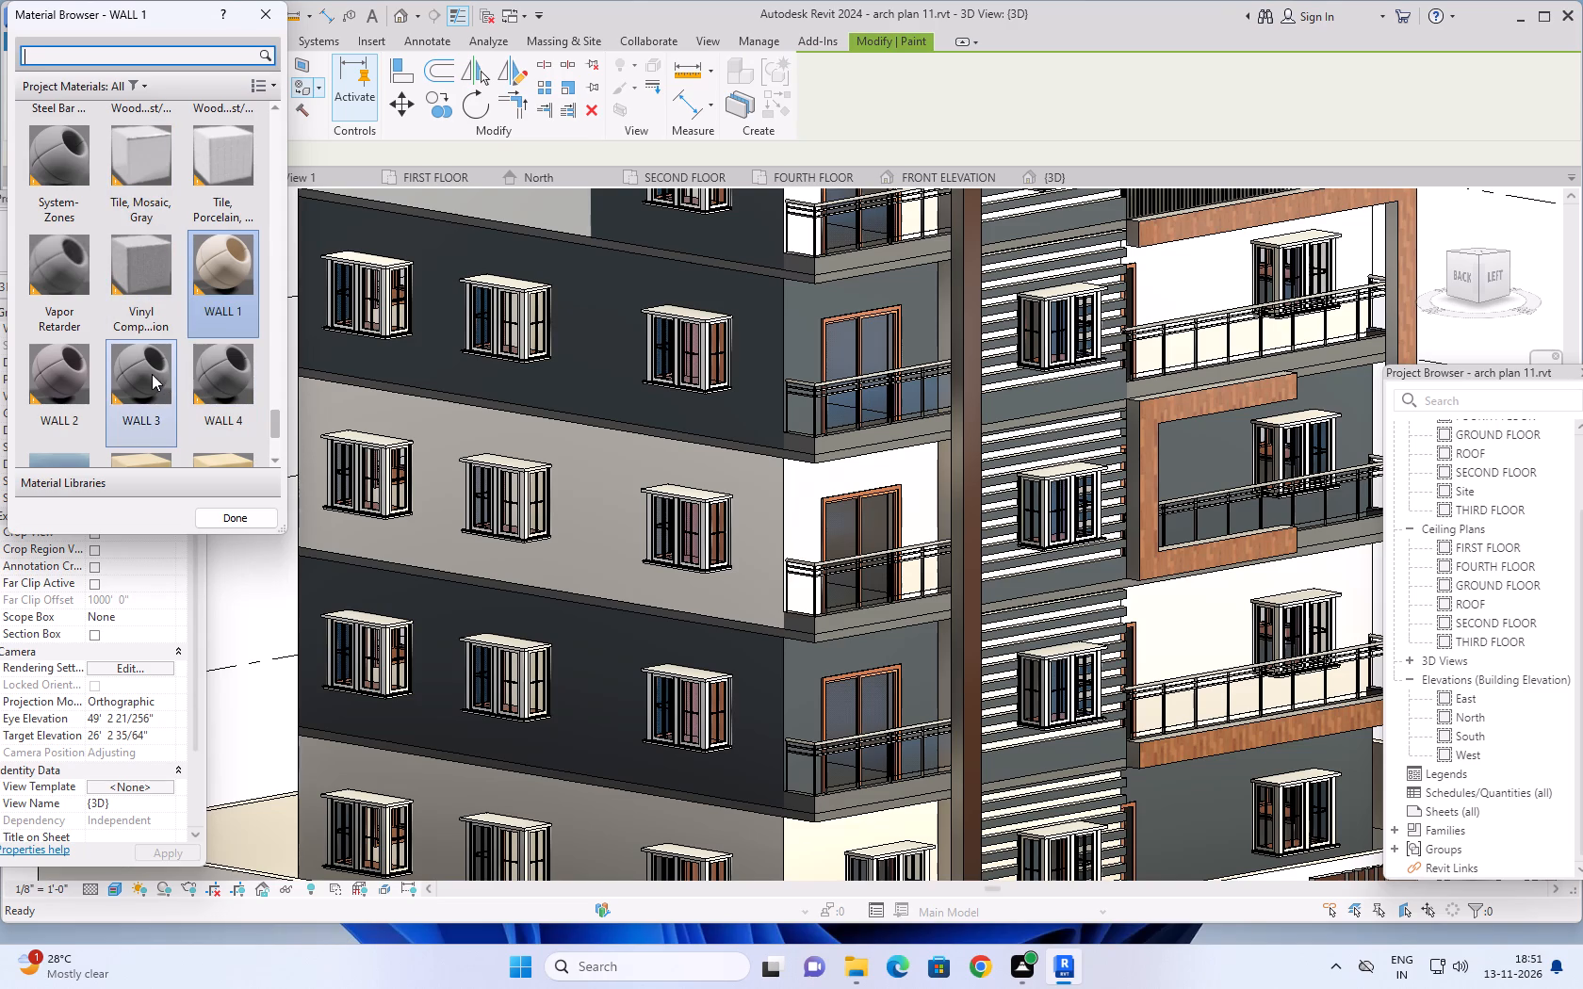
{"action": "left_click", "coordinate": [220, 372]}
{"action": "scroll", "coordinate": [710, 634], "scroll_direction": "up", "scroll_amount": 3}
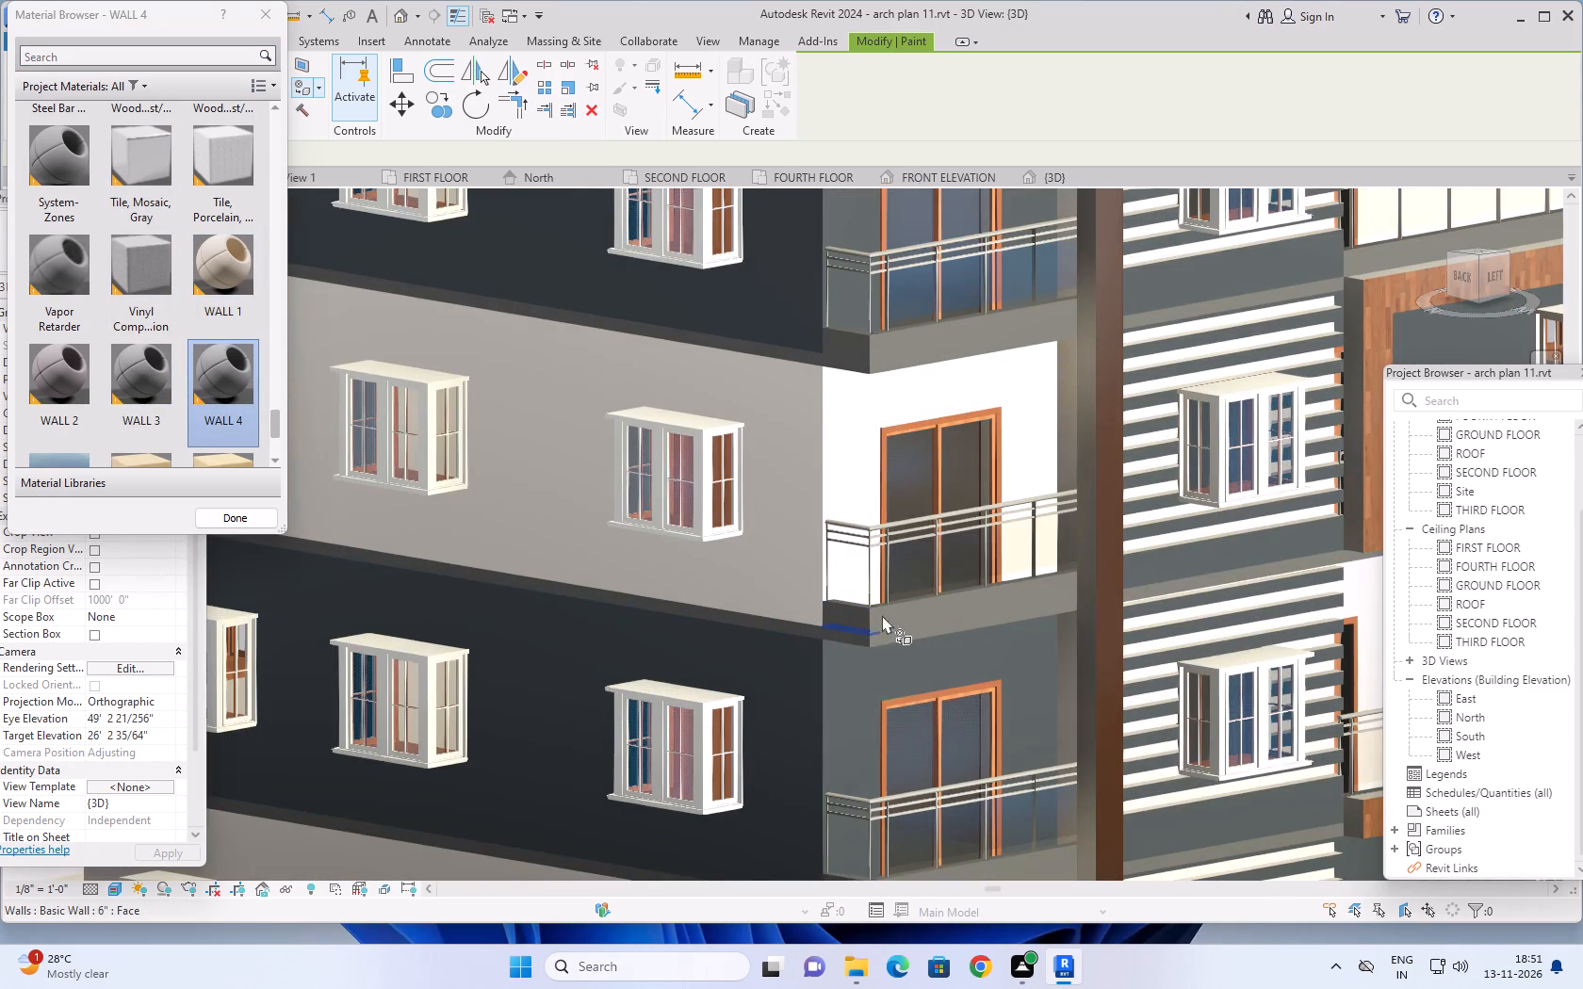
{"action": "left_click", "coordinate": [917, 609]}
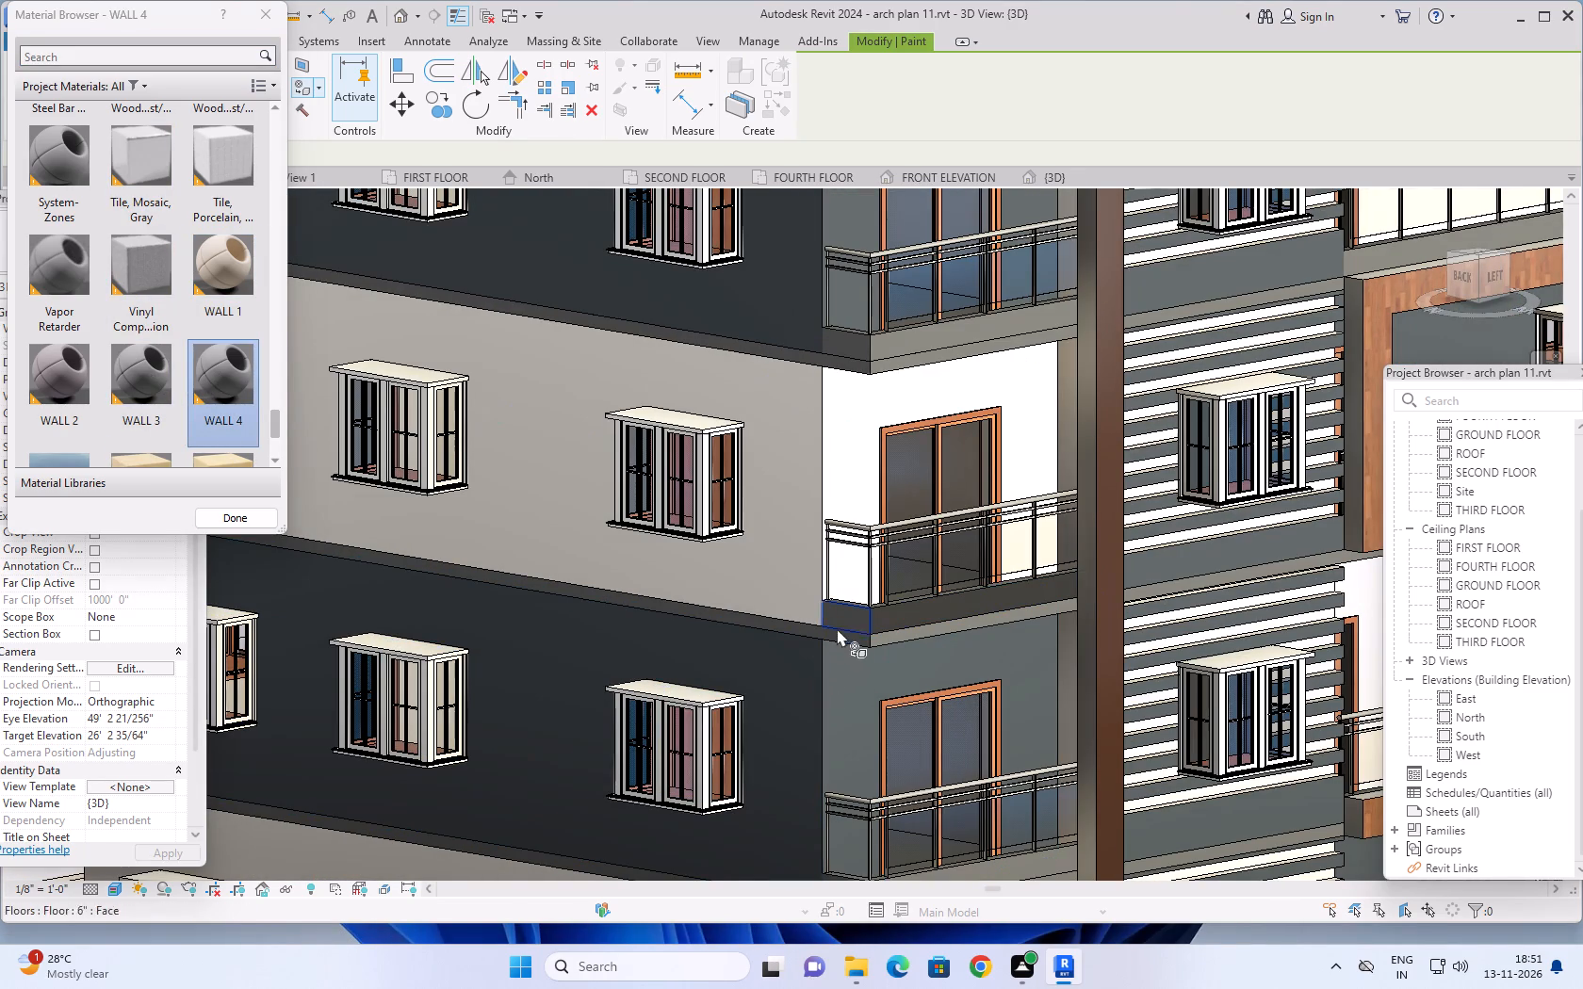
{"action": "left_click", "coordinate": [849, 614]}
{"action": "scroll", "coordinate": [900, 625], "scroll_direction": "up", "scroll_amount": 1}
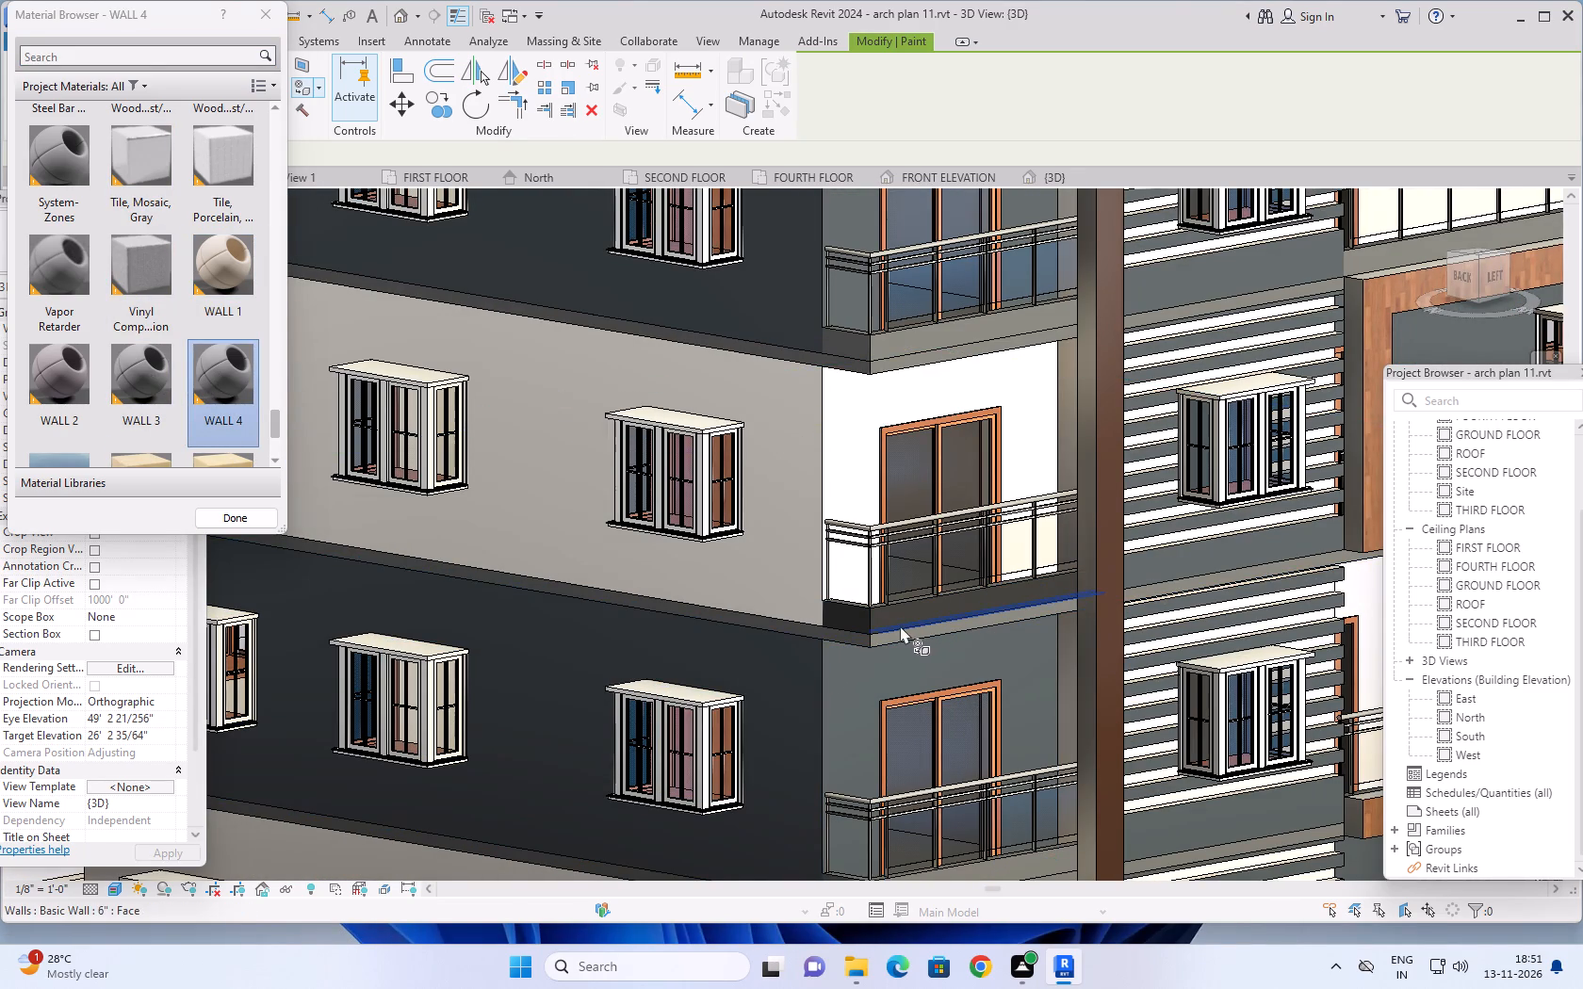
{"action": "left_click", "coordinate": [922, 293]}
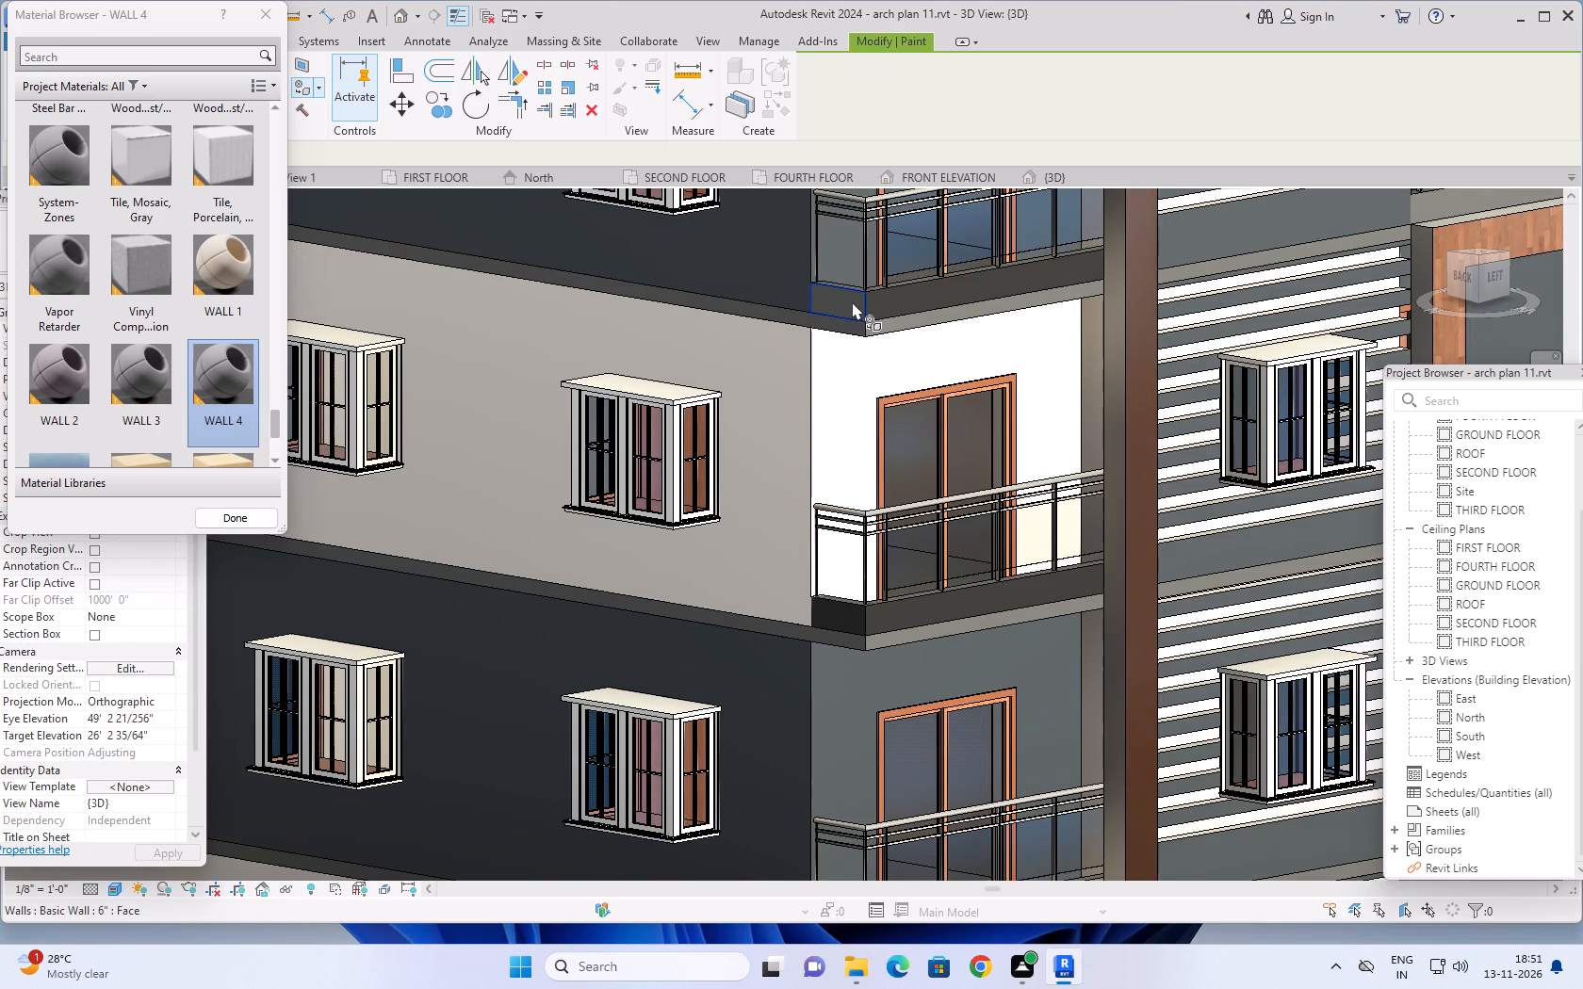
{"action": "left_click", "coordinate": [852, 301]}
Paint the front curb faces of the wood-framed balconies with WALL 4 at the third and second floors.
{"action": "scroll", "coordinate": [949, 381], "scroll_direction": "down", "scroll_amount": 4}
{"action": "scroll", "coordinate": [978, 466], "scroll_direction": "down", "scroll_amount": 3}
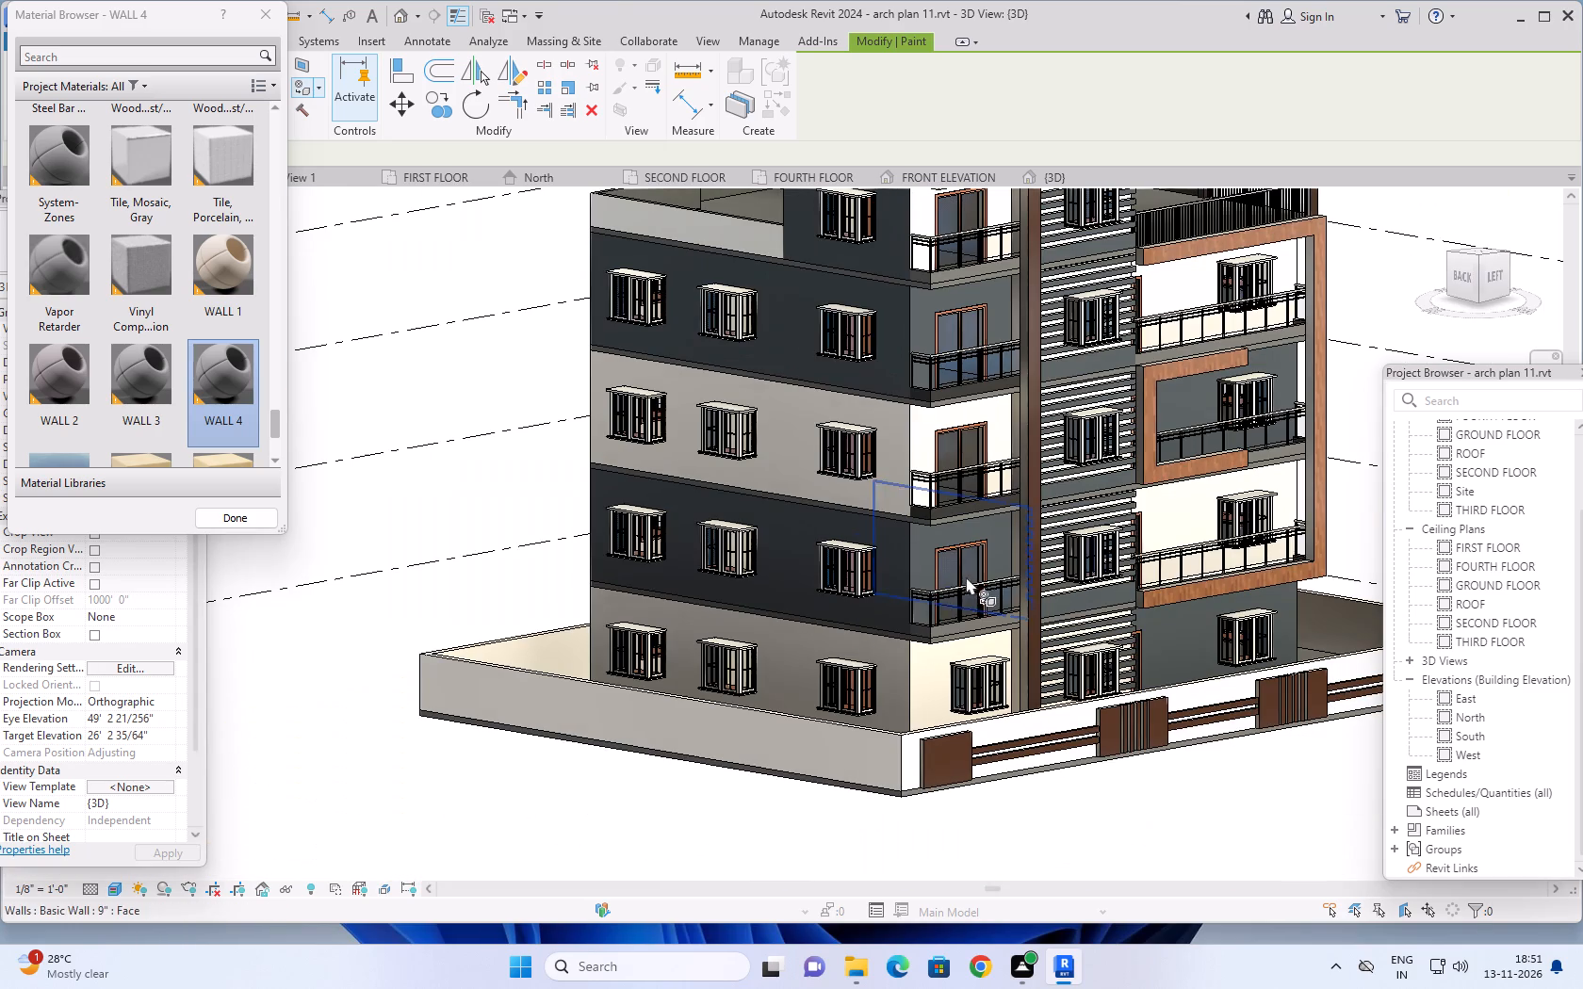
{"action": "left_click", "coordinate": [1220, 340]}
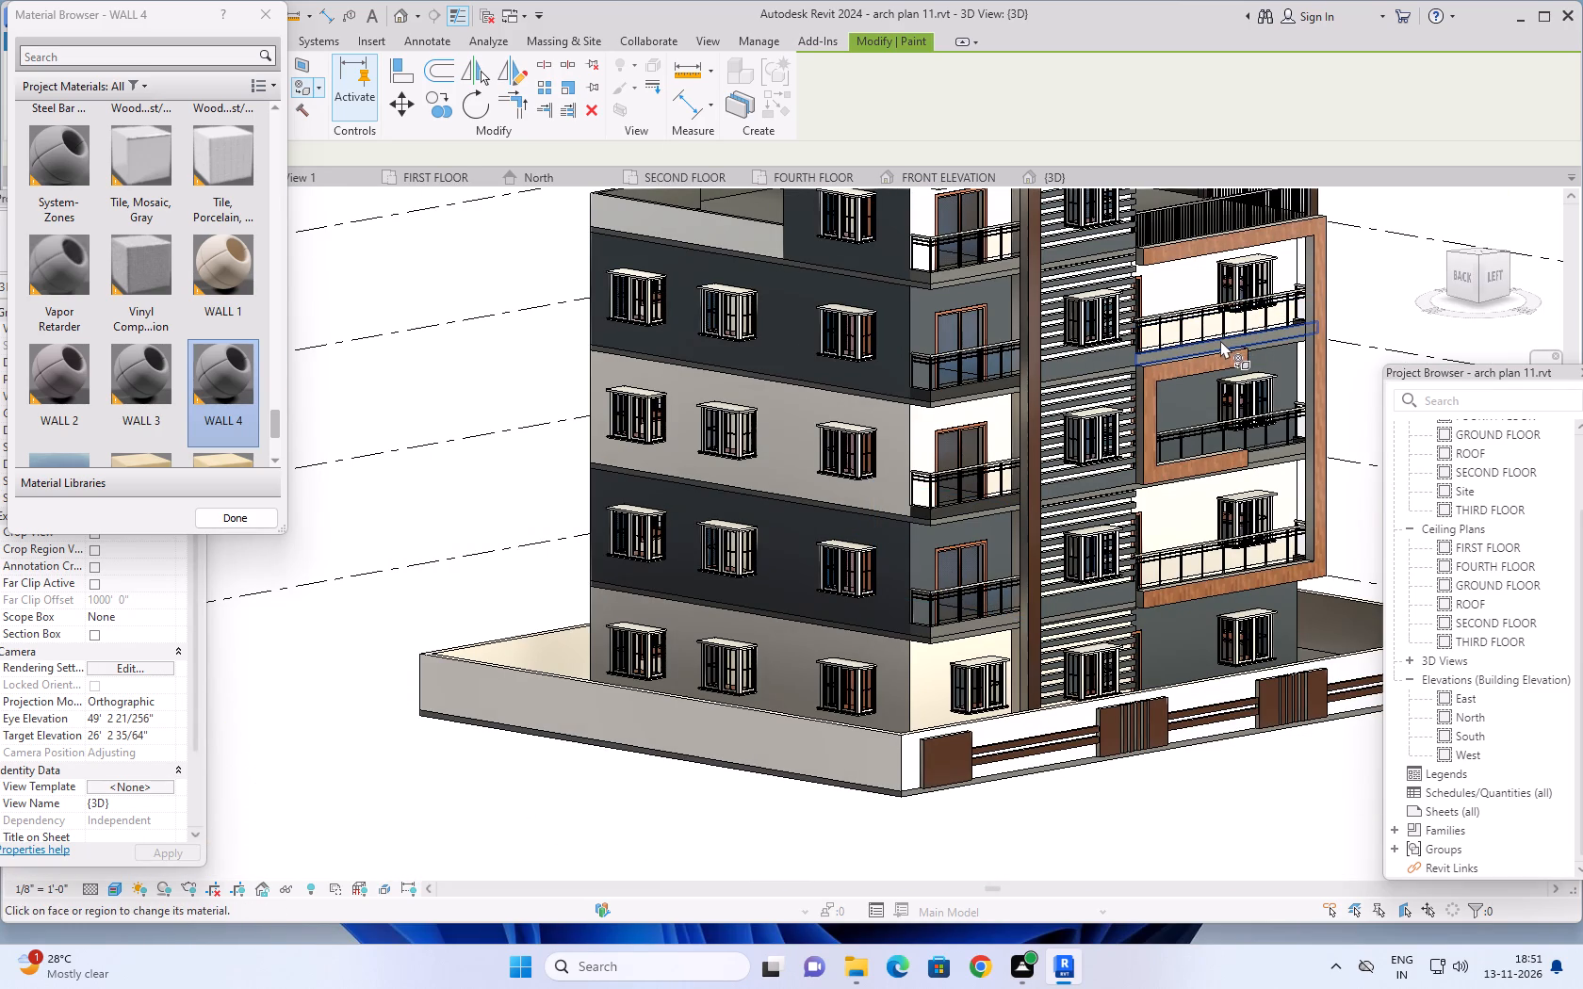
{"action": "left_click", "coordinate": [1269, 454]}
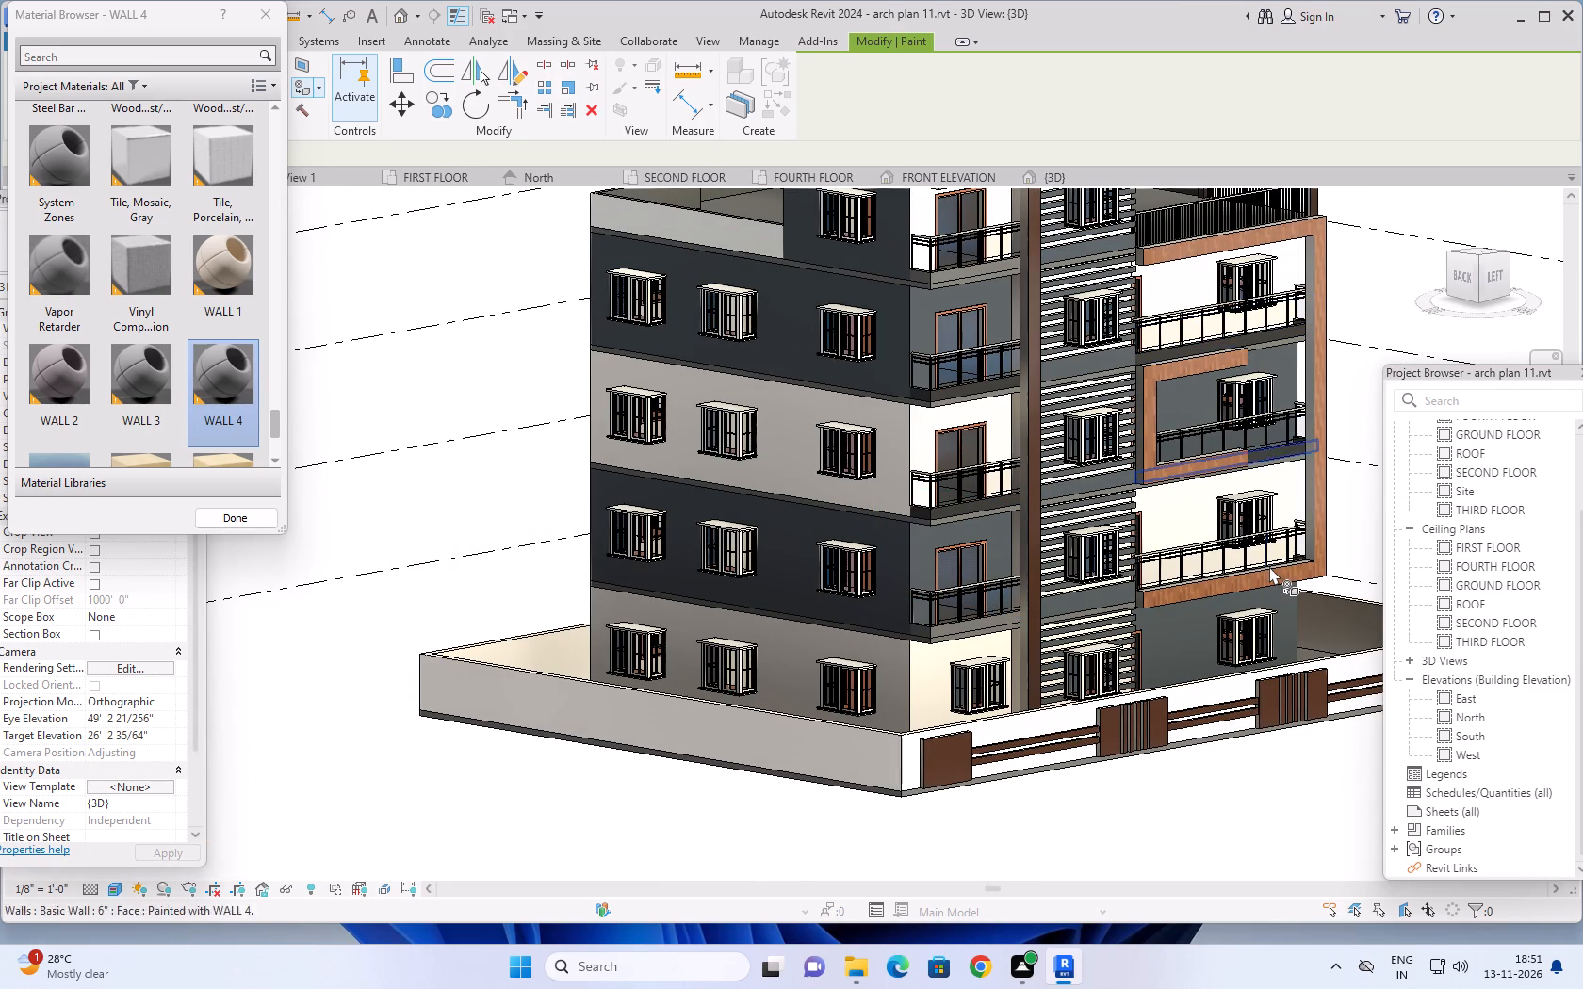
Paint the front and side curb faces of the first-floor corner balcony with WALL 4.
{"action": "left_click", "coordinate": [980, 618]}
{"action": "scroll", "coordinate": [902, 630], "scroll_direction": "up", "scroll_amount": 4}
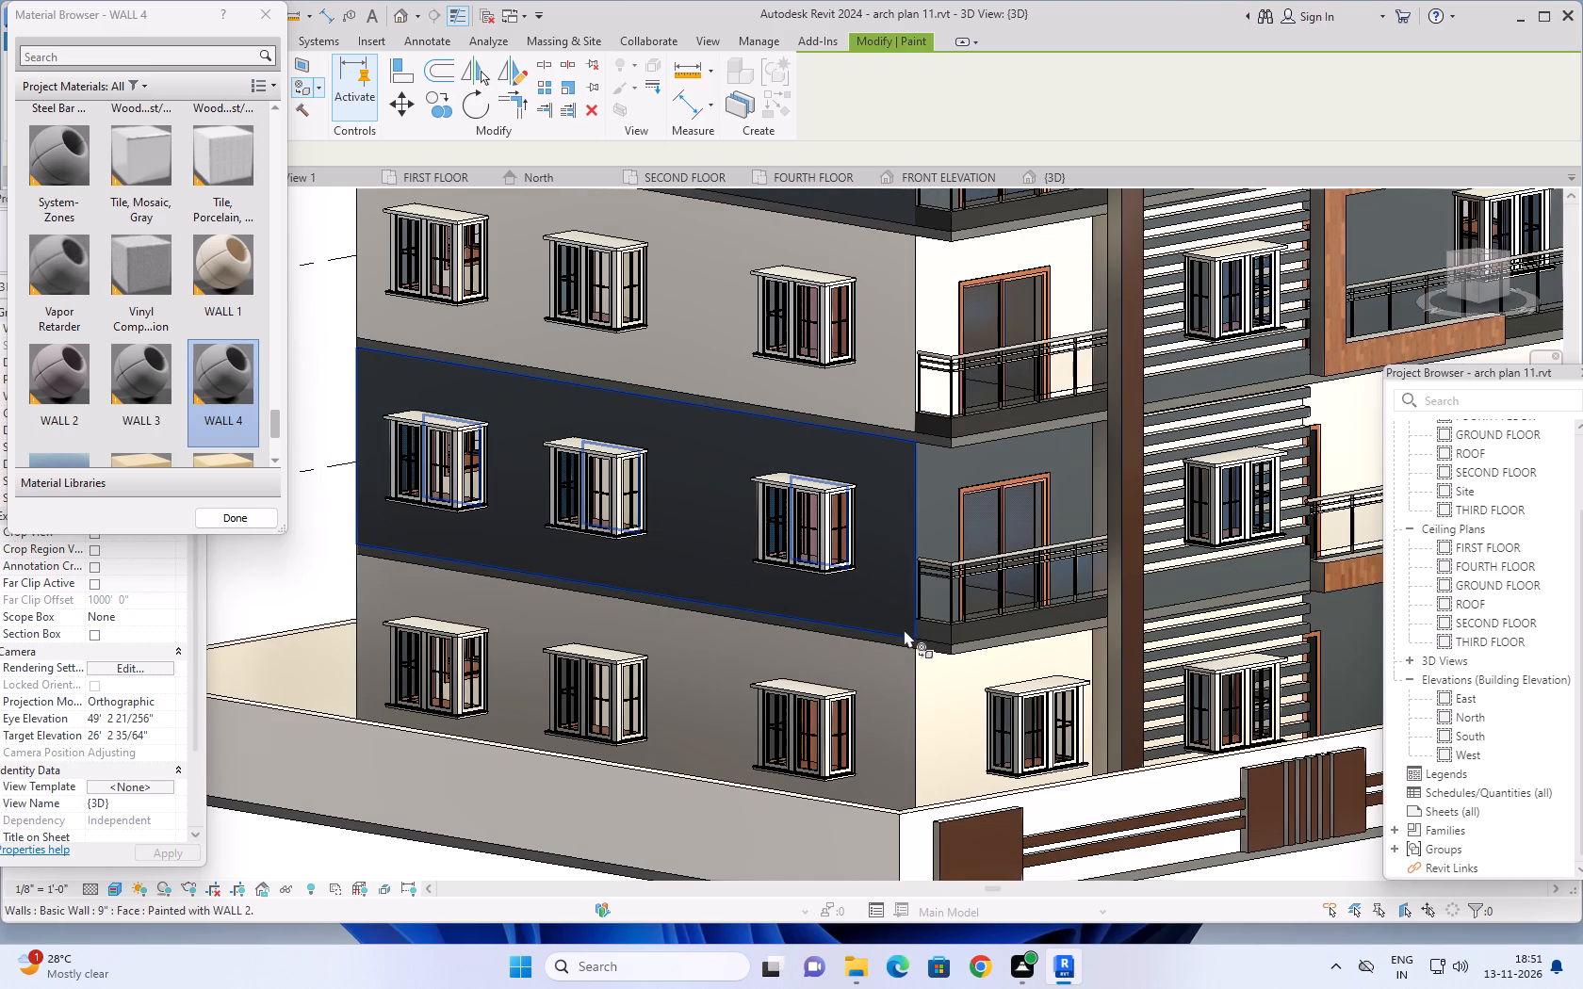
{"action": "scroll", "coordinate": [931, 620], "scroll_direction": "up", "scroll_amount": 4}
{"action": "left_click", "coordinate": [936, 639]}
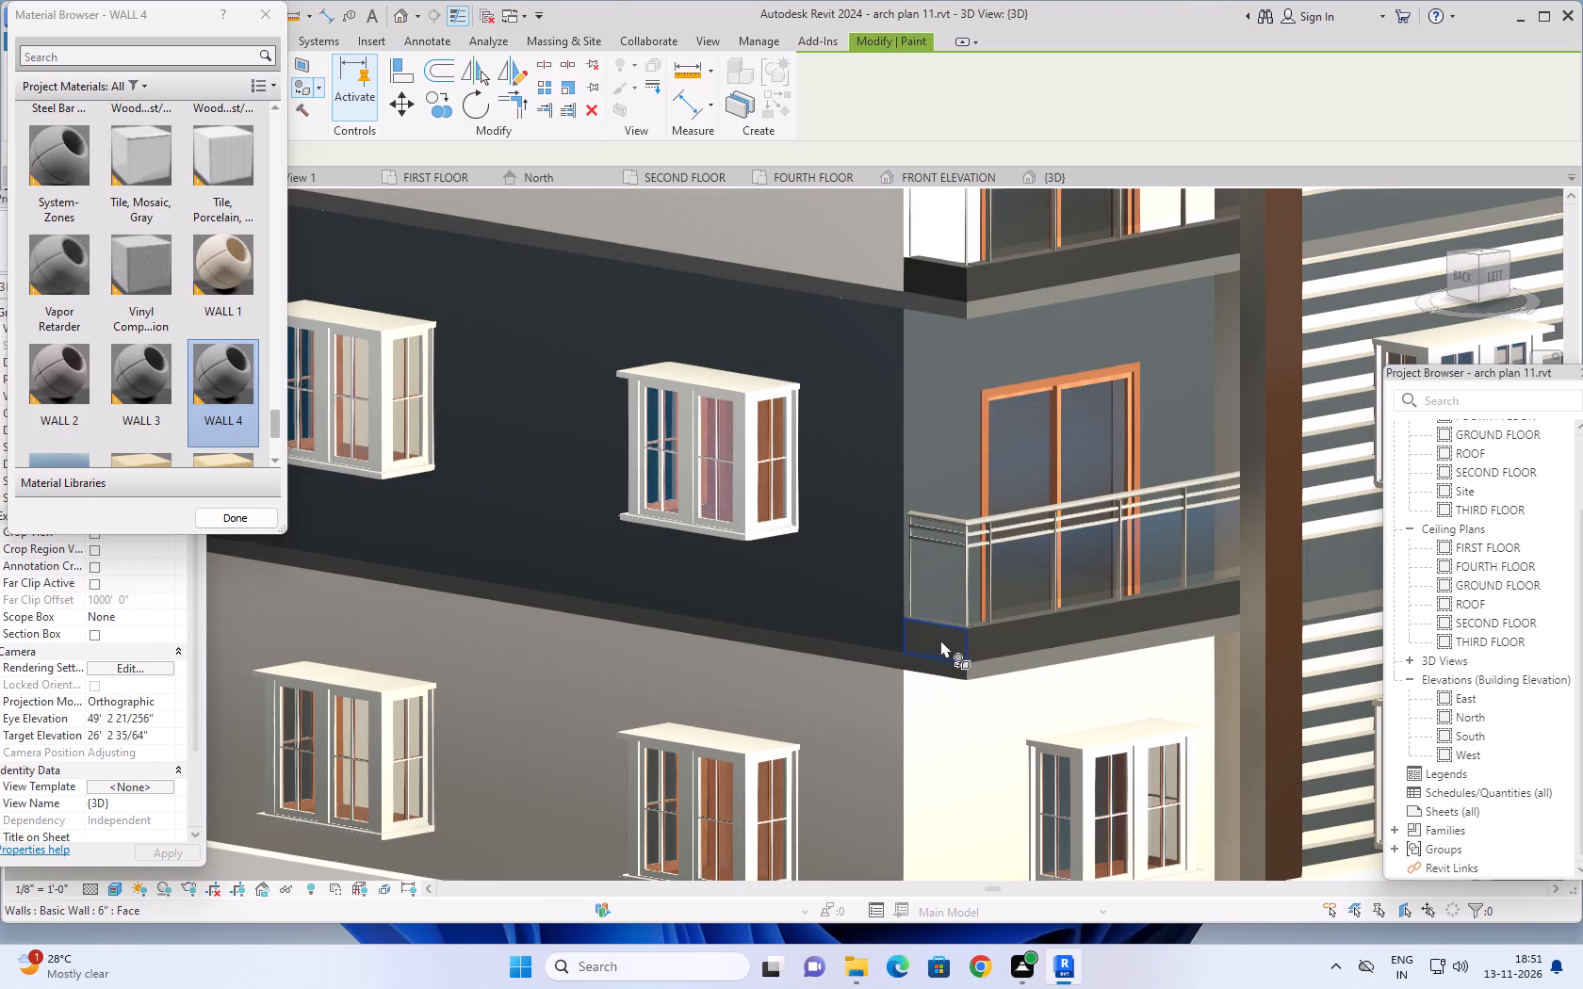
{"action": "scroll", "coordinate": [973, 654], "scroll_direction": "down", "scroll_amount": 8}
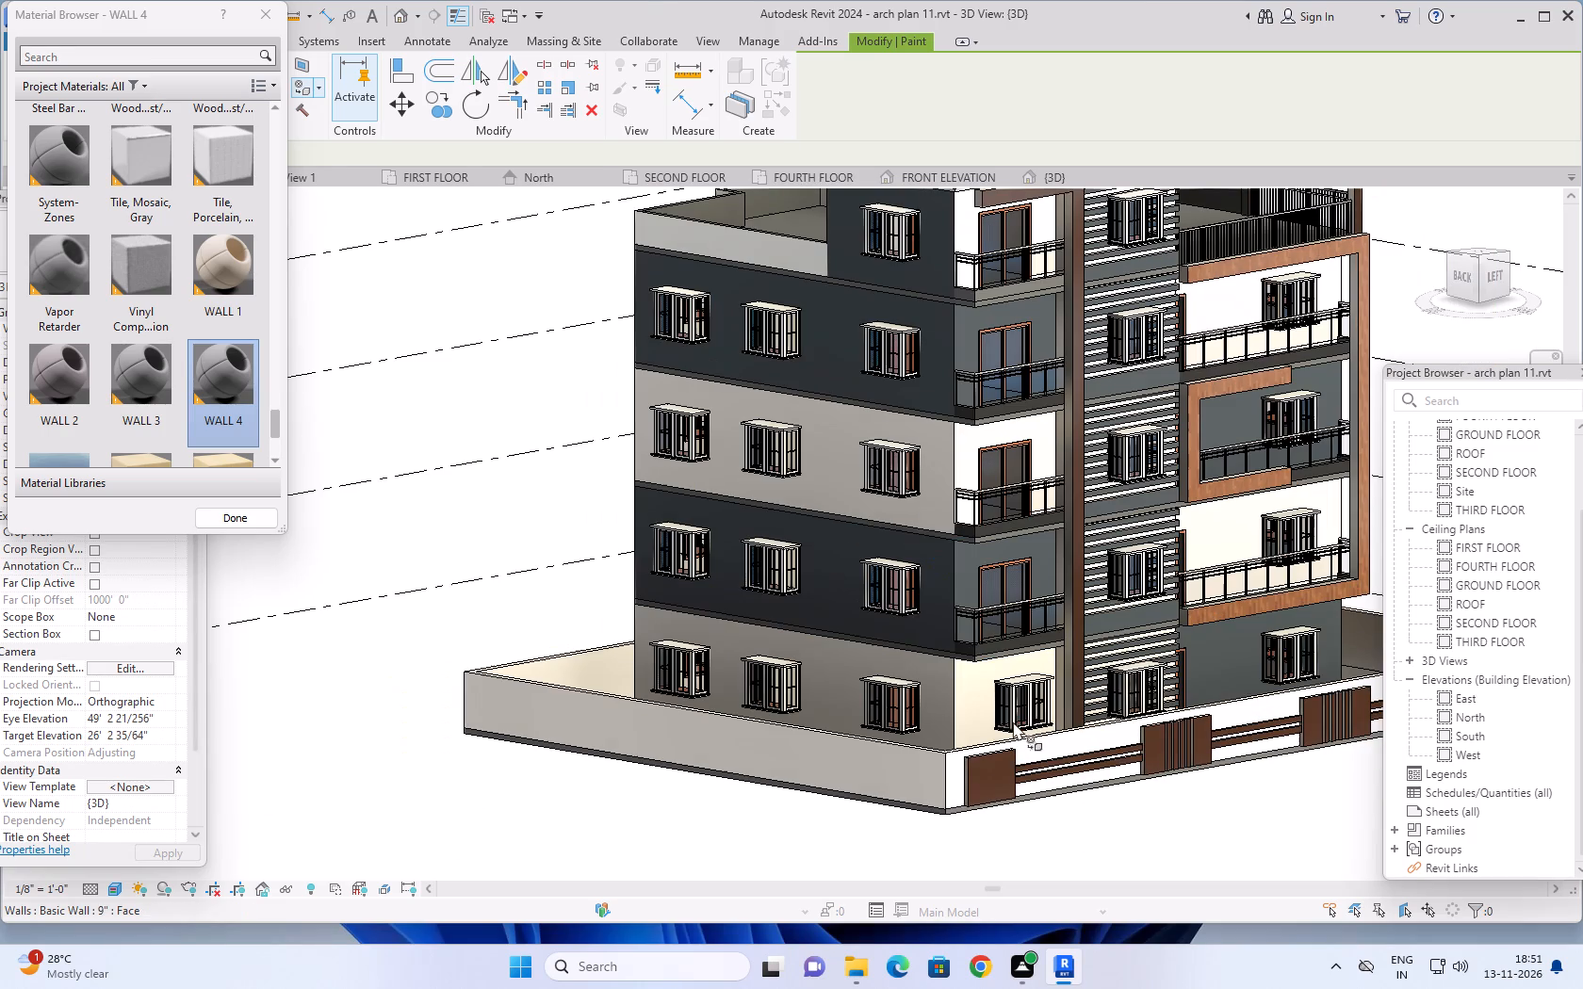
{"action": "middle_click_drag", "start_coordinate": [1262, 801], "coordinate": [1248, 802]}
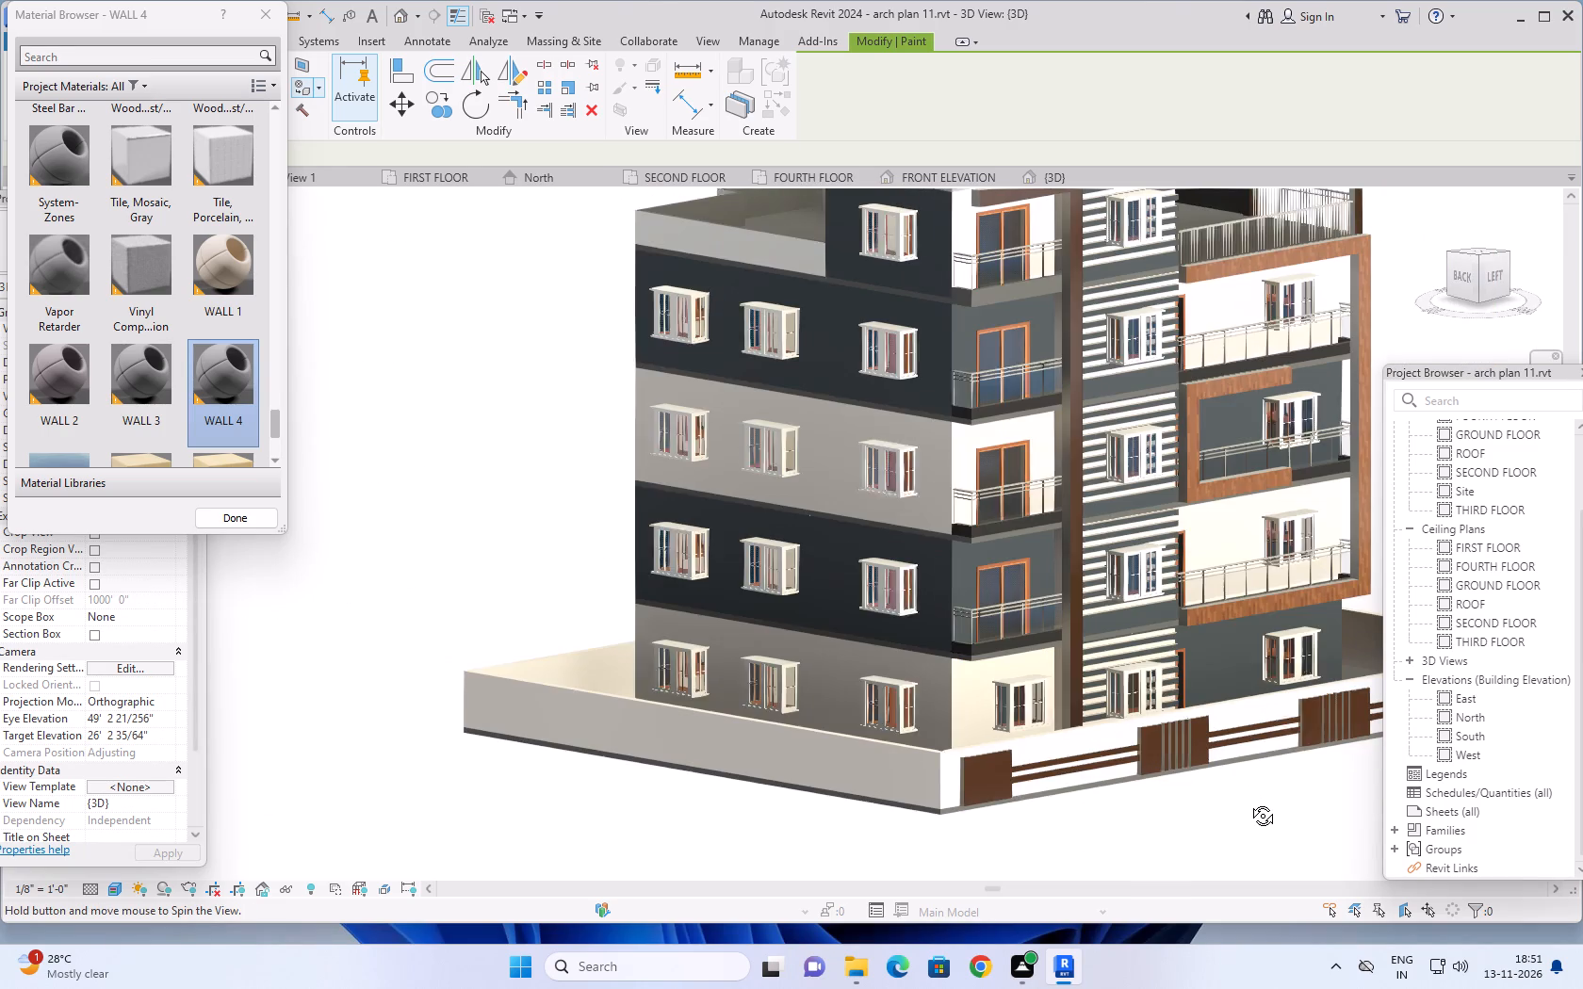
Paint the front and side curb faces of the fourth-floor corner balcony with WALL 4.
{"action": "middle_click_drag", "start_coordinate": [1248, 802], "coordinate": [1248, 803]}
{"action": "scroll", "coordinate": [978, 312], "scroll_direction": "up", "scroll_amount": 5}
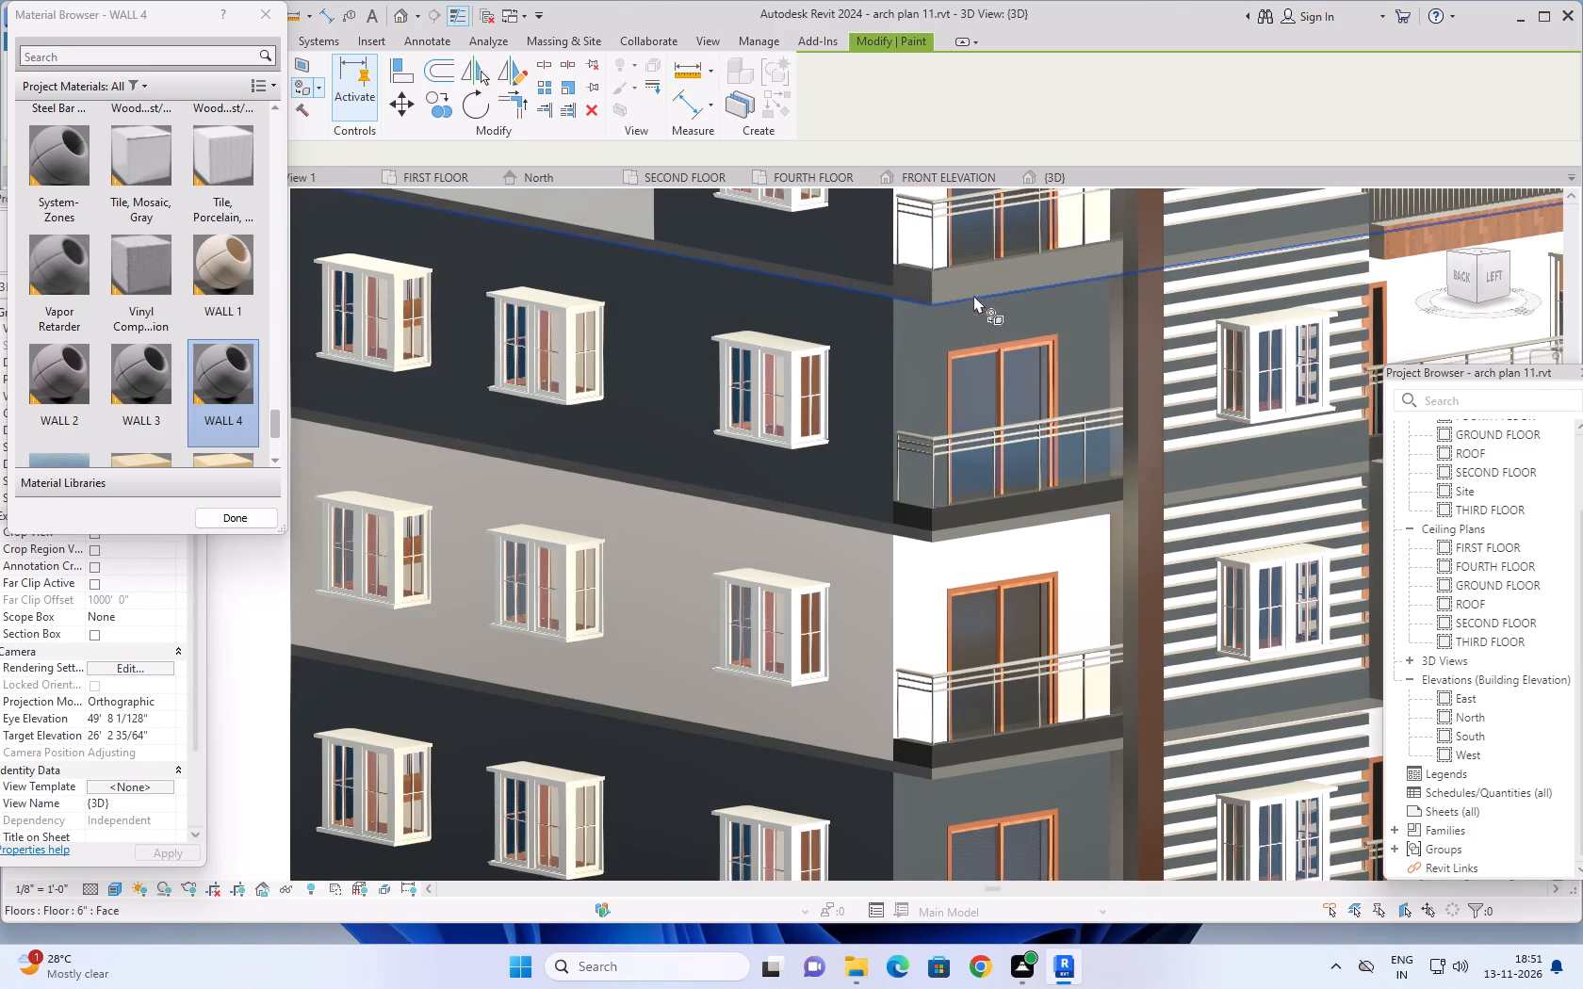
{"action": "left_click", "coordinate": [982, 270]}
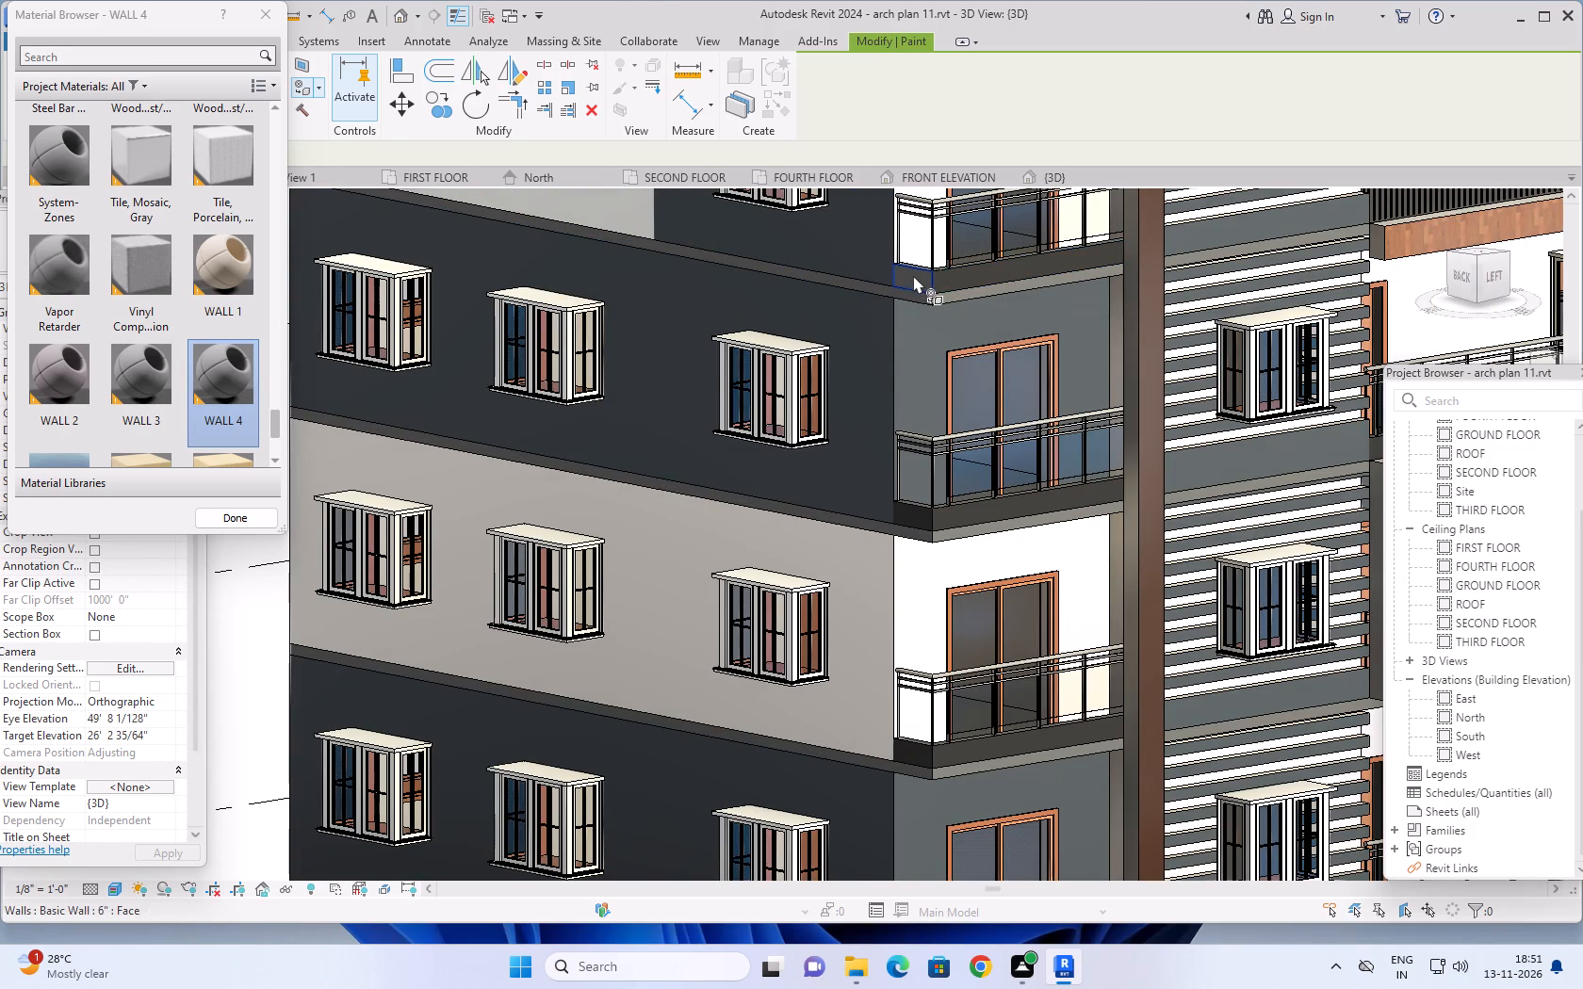
{"action": "left_click", "coordinate": [913, 275]}
{"action": "scroll", "coordinate": [958, 366], "scroll_direction": "down", "scroll_amount": 8}
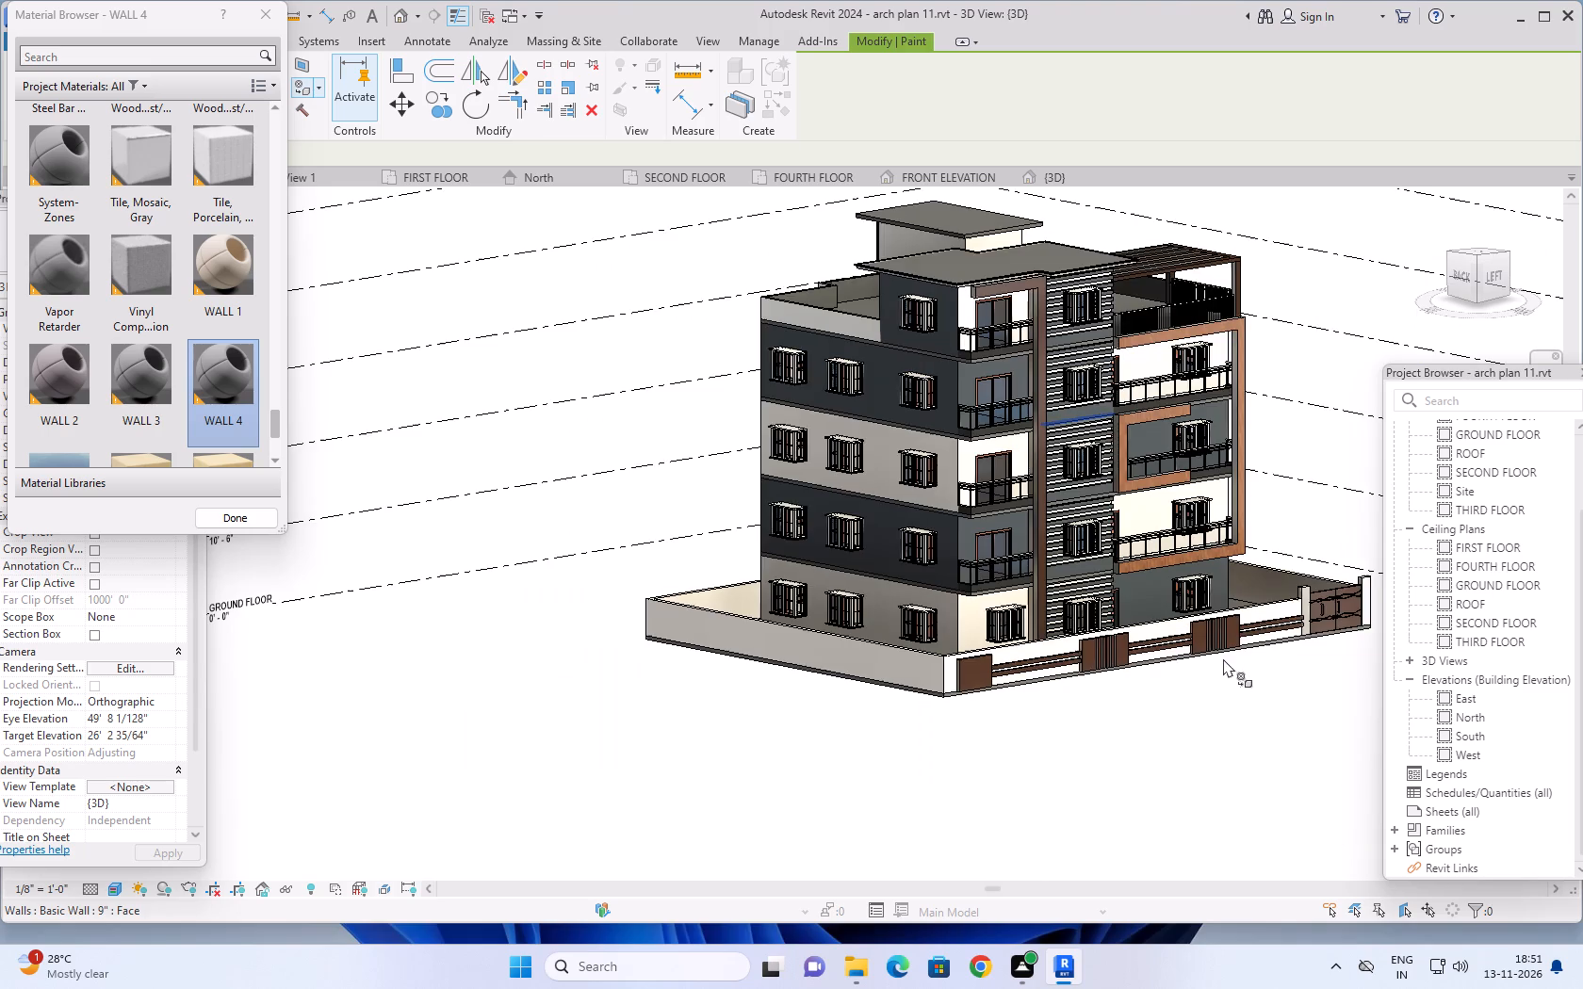
Paint the third-floor slab edges at the corner balcony with WALL 4, on the building's back and balcony sides.
{"action": "middle_click_drag", "start_coordinate": [1216, 663], "coordinate": [714, 675], "text": "shift"}
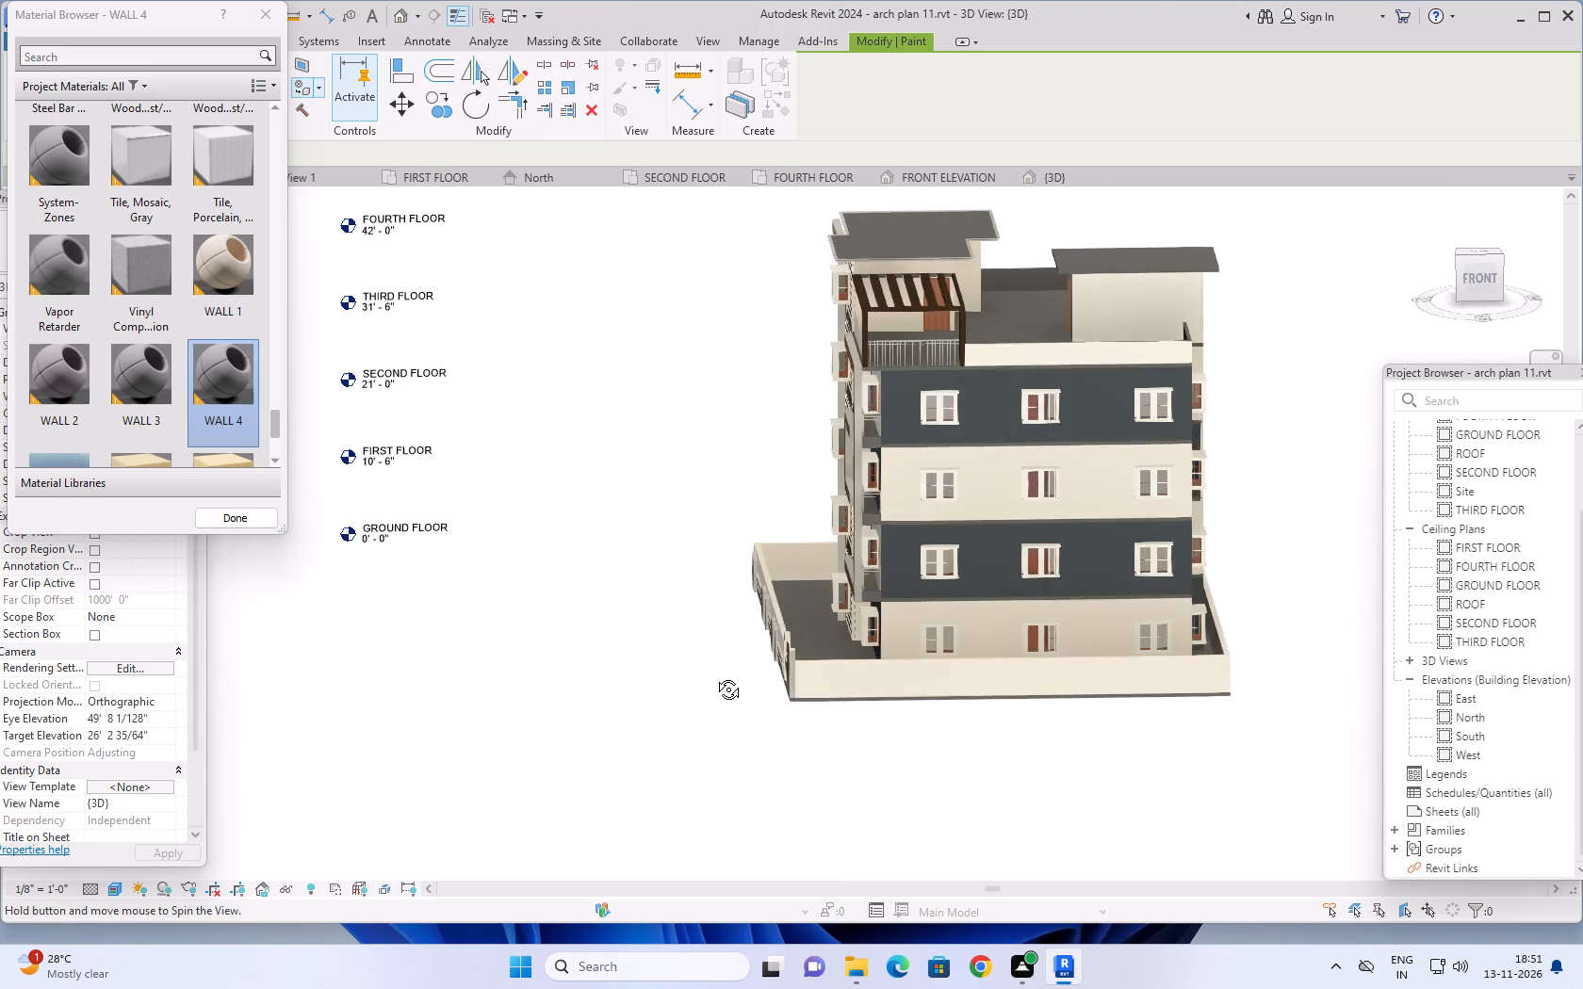
{"action": "middle_click_drag", "start_coordinate": [714, 675], "coordinate": [591, 686], "text": "shift"}
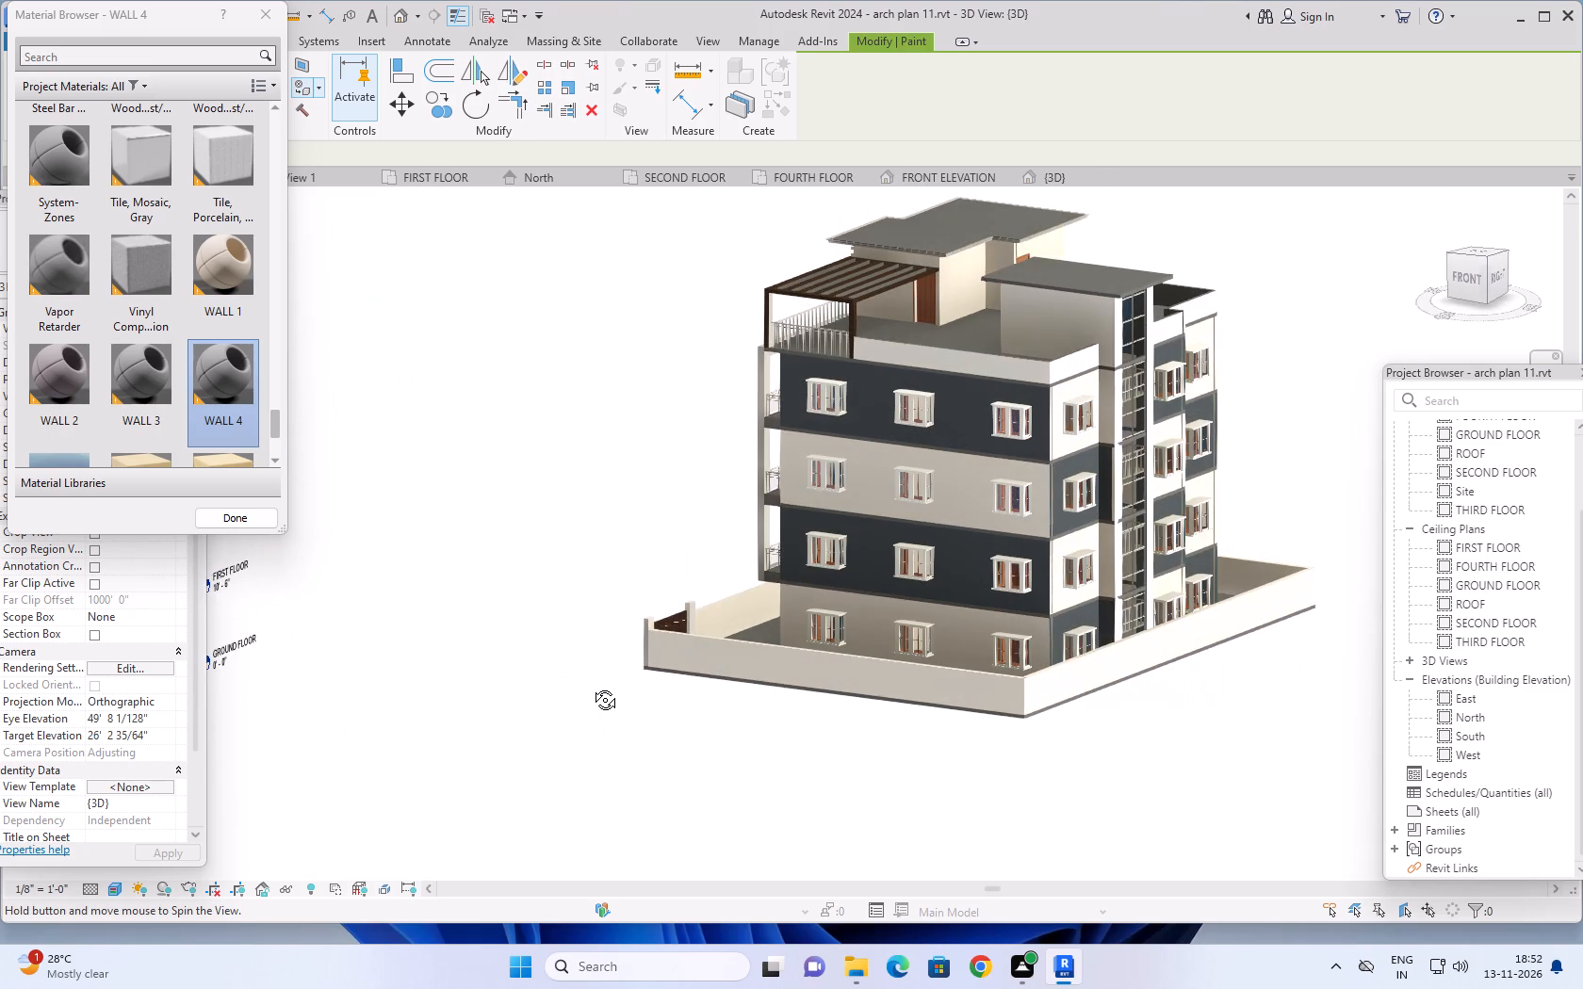
{"action": "middle_click_drag", "start_coordinate": [591, 686], "coordinate": [1124, 695], "text": "shift"}
{"action": "middle_click_drag", "start_coordinate": [924, 747], "coordinate": [1025, 716]}
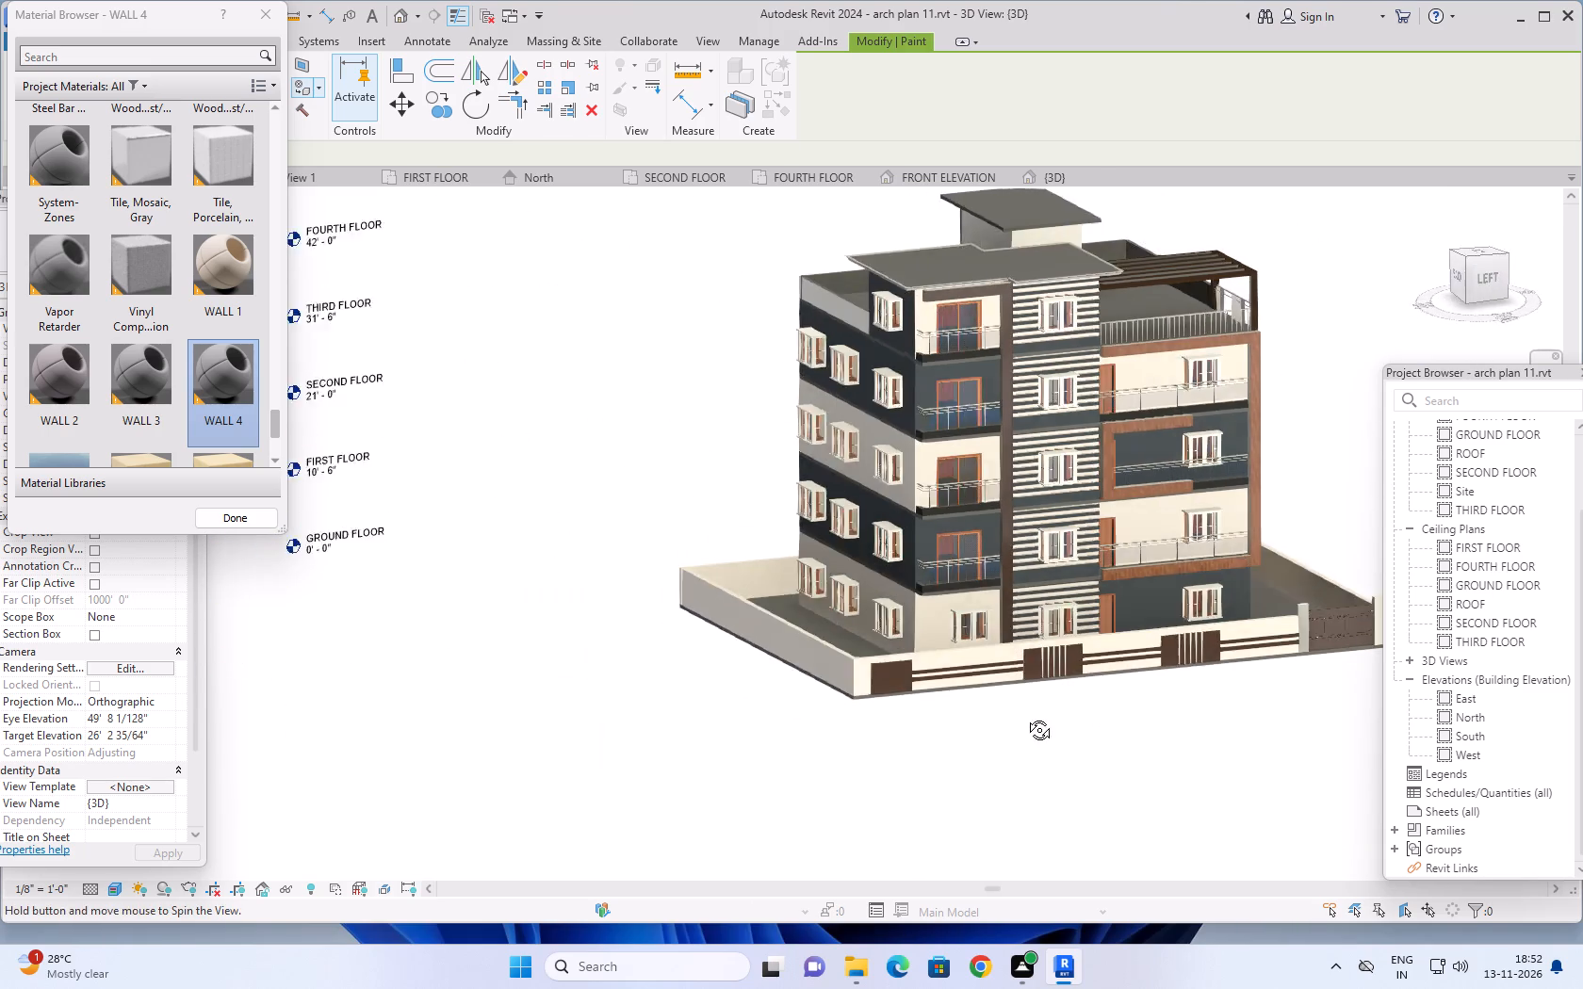
{"action": "middle_click_drag", "start_coordinate": [1025, 716], "coordinate": [1135, 692]}
{"action": "middle_click_drag", "start_coordinate": [1065, 752], "coordinate": [1048, 775]}
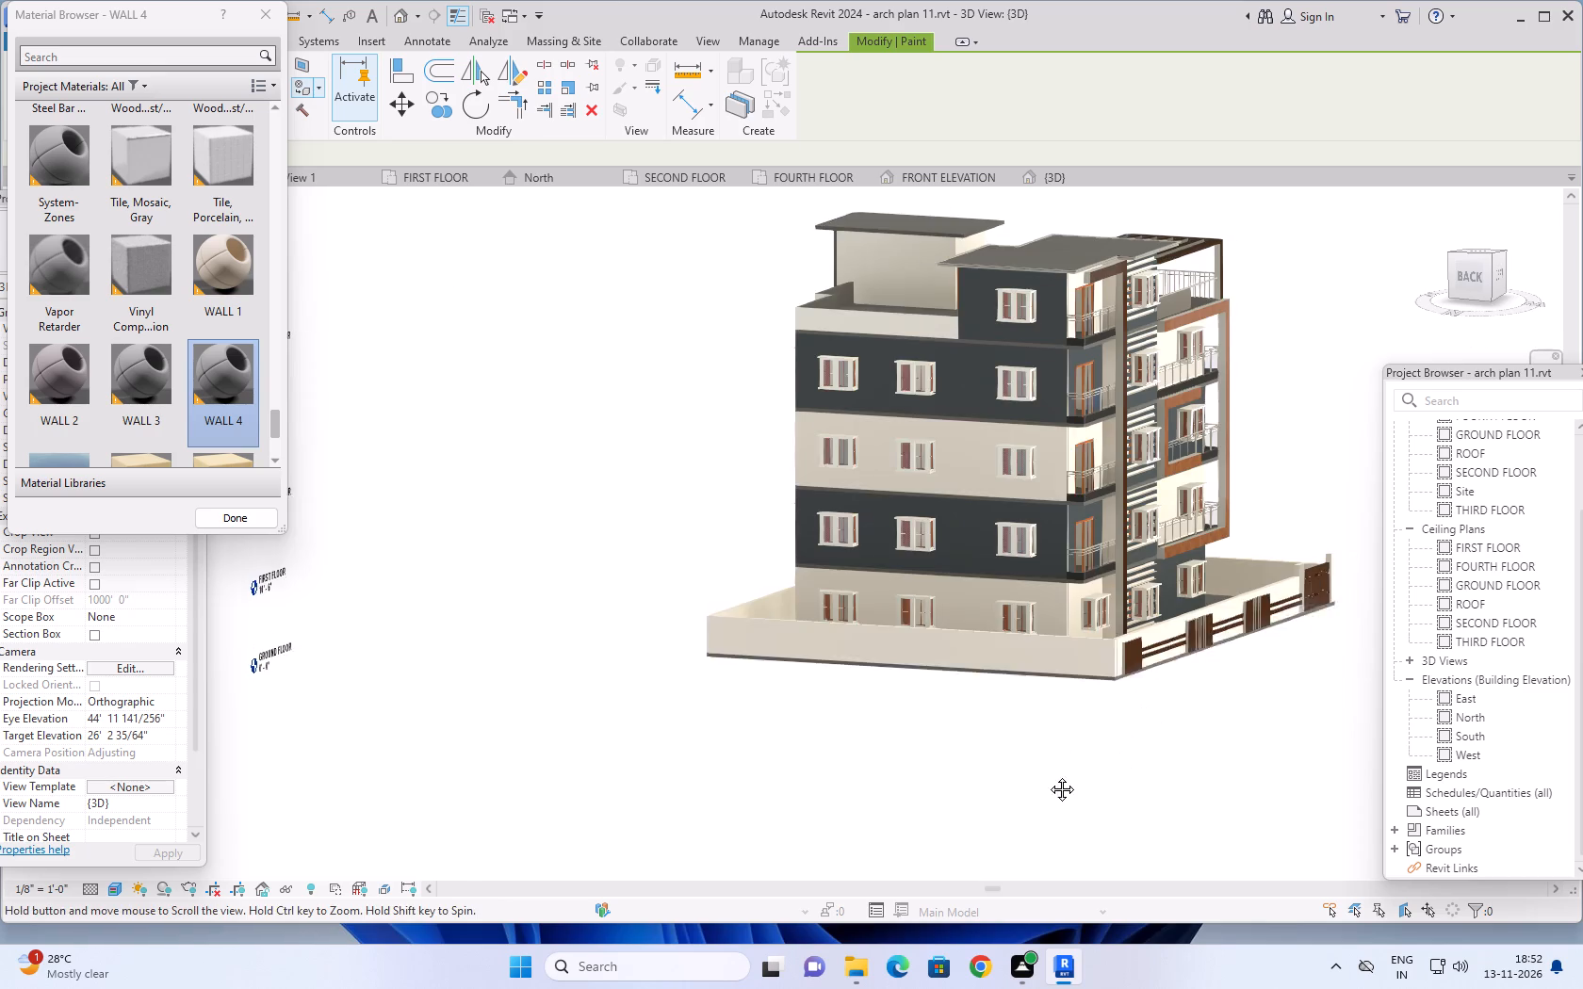
{"action": "middle_click_drag", "start_coordinate": [1048, 775], "coordinate": [1028, 816]}
{"action": "scroll", "coordinate": [1004, 657], "scroll_direction": "up", "scroll_amount": 4}
{"action": "scroll", "coordinate": [1084, 599], "scroll_direction": "up", "scroll_amount": 1}
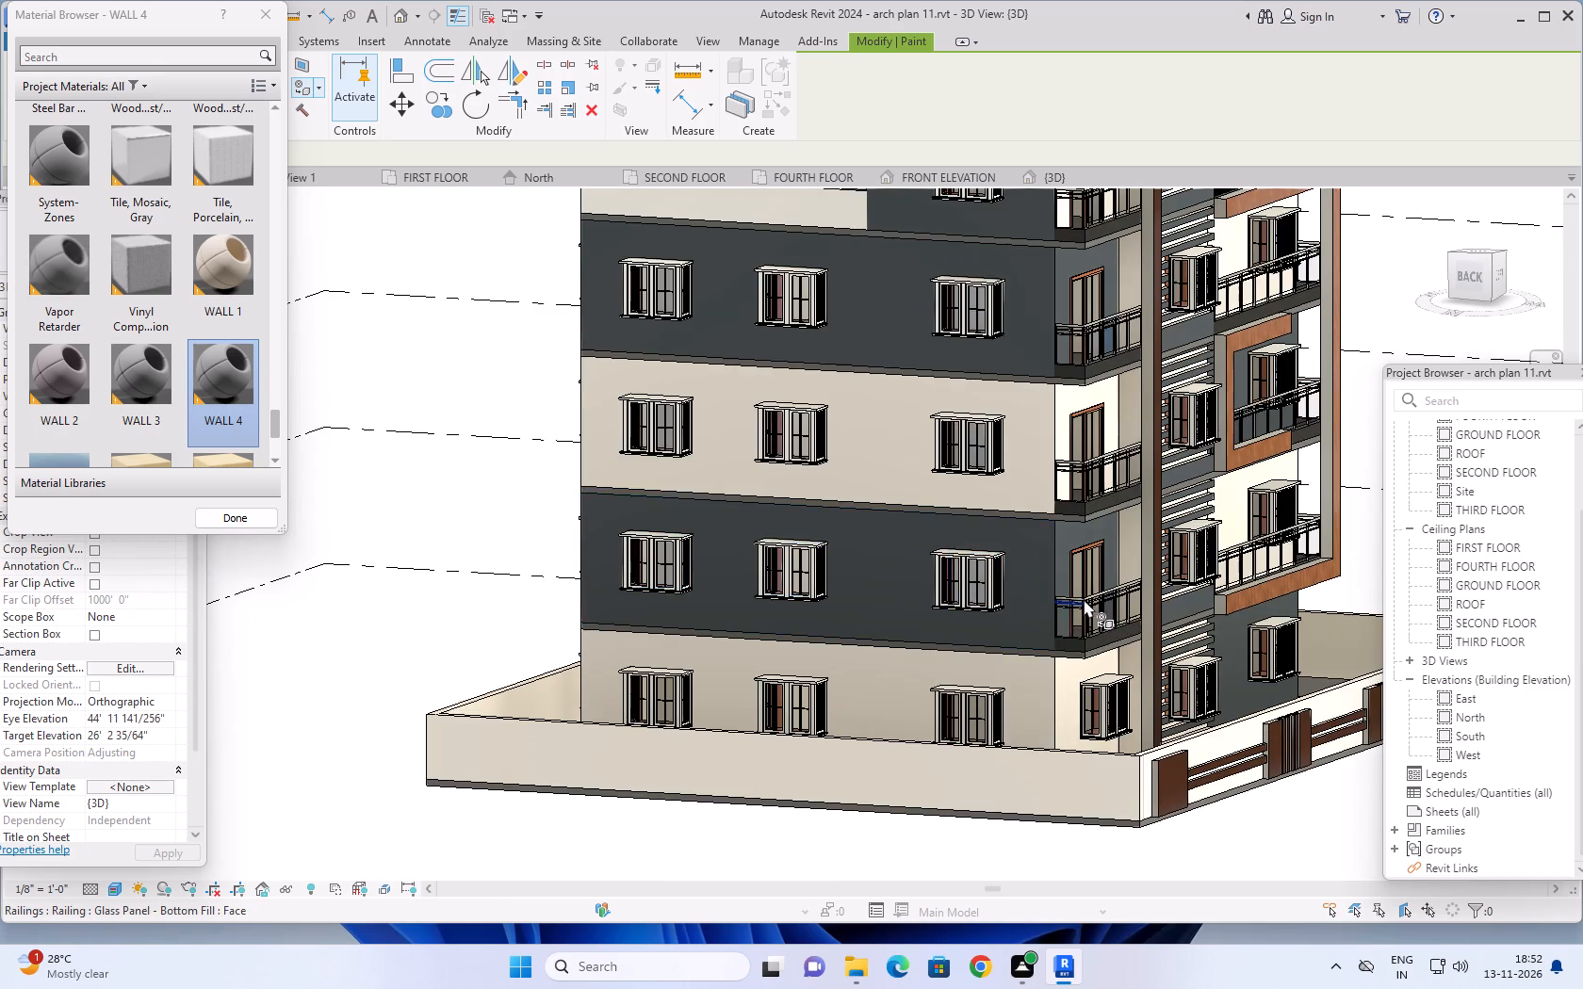
{"action": "scroll", "coordinate": [1055, 494], "scroll_direction": "down", "scroll_amount": 2}
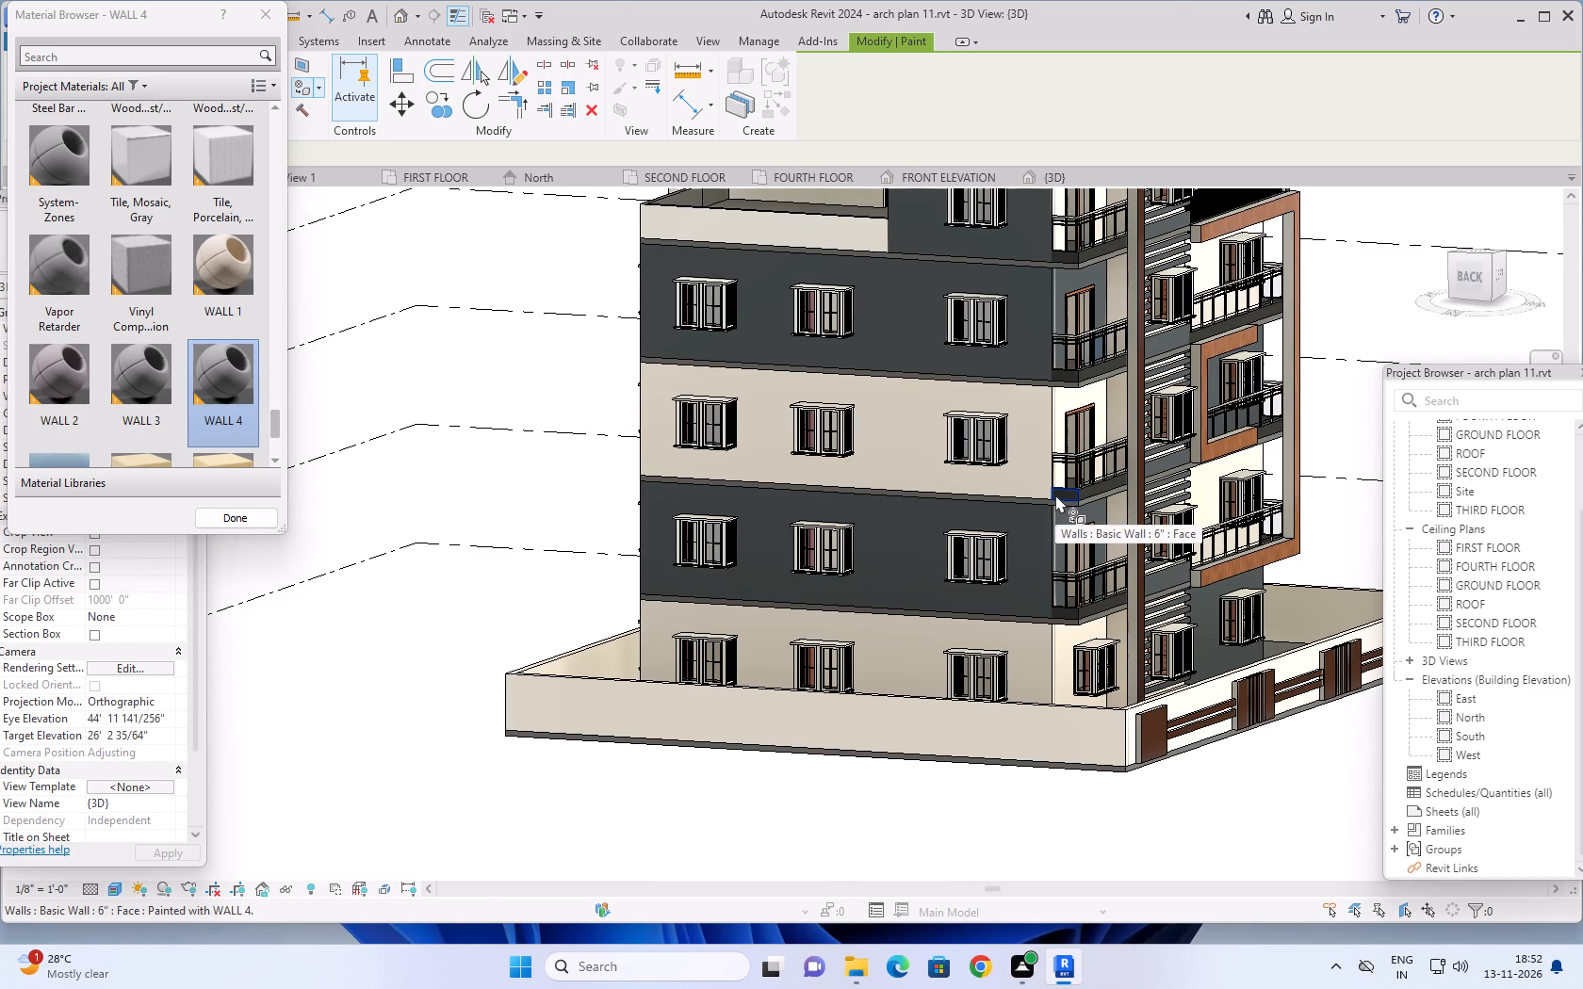
{"action": "scroll", "coordinate": [997, 328], "scroll_direction": "up", "scroll_amount": 5}
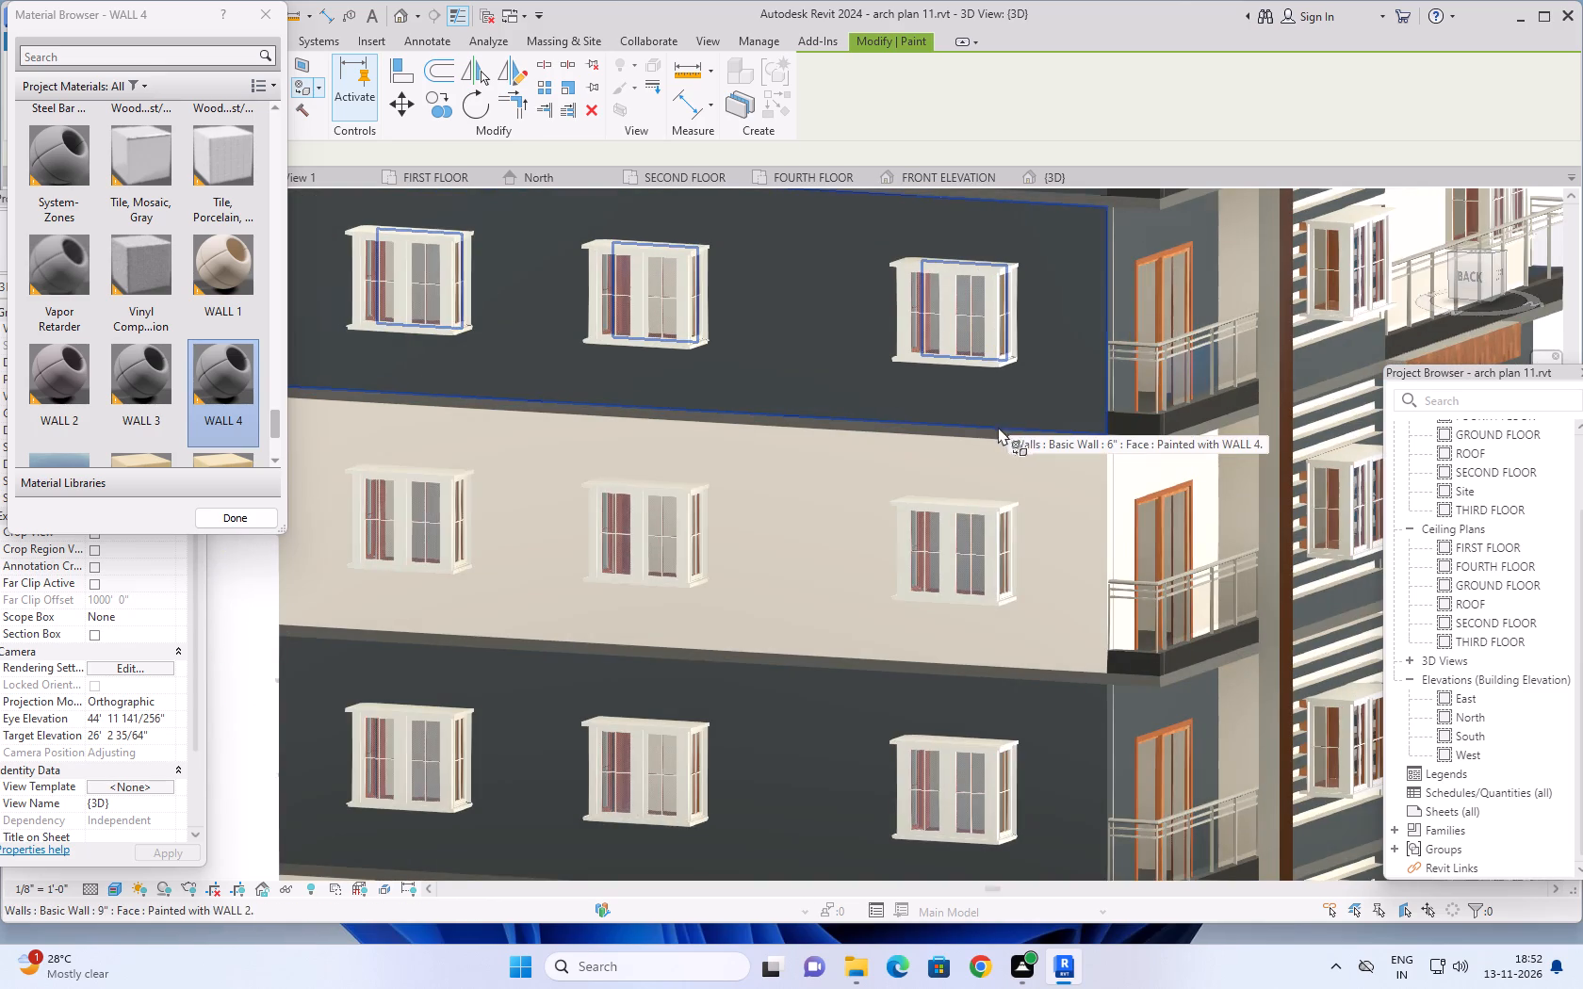
{"action": "scroll", "coordinate": [984, 433], "scroll_direction": "up", "scroll_amount": 4}
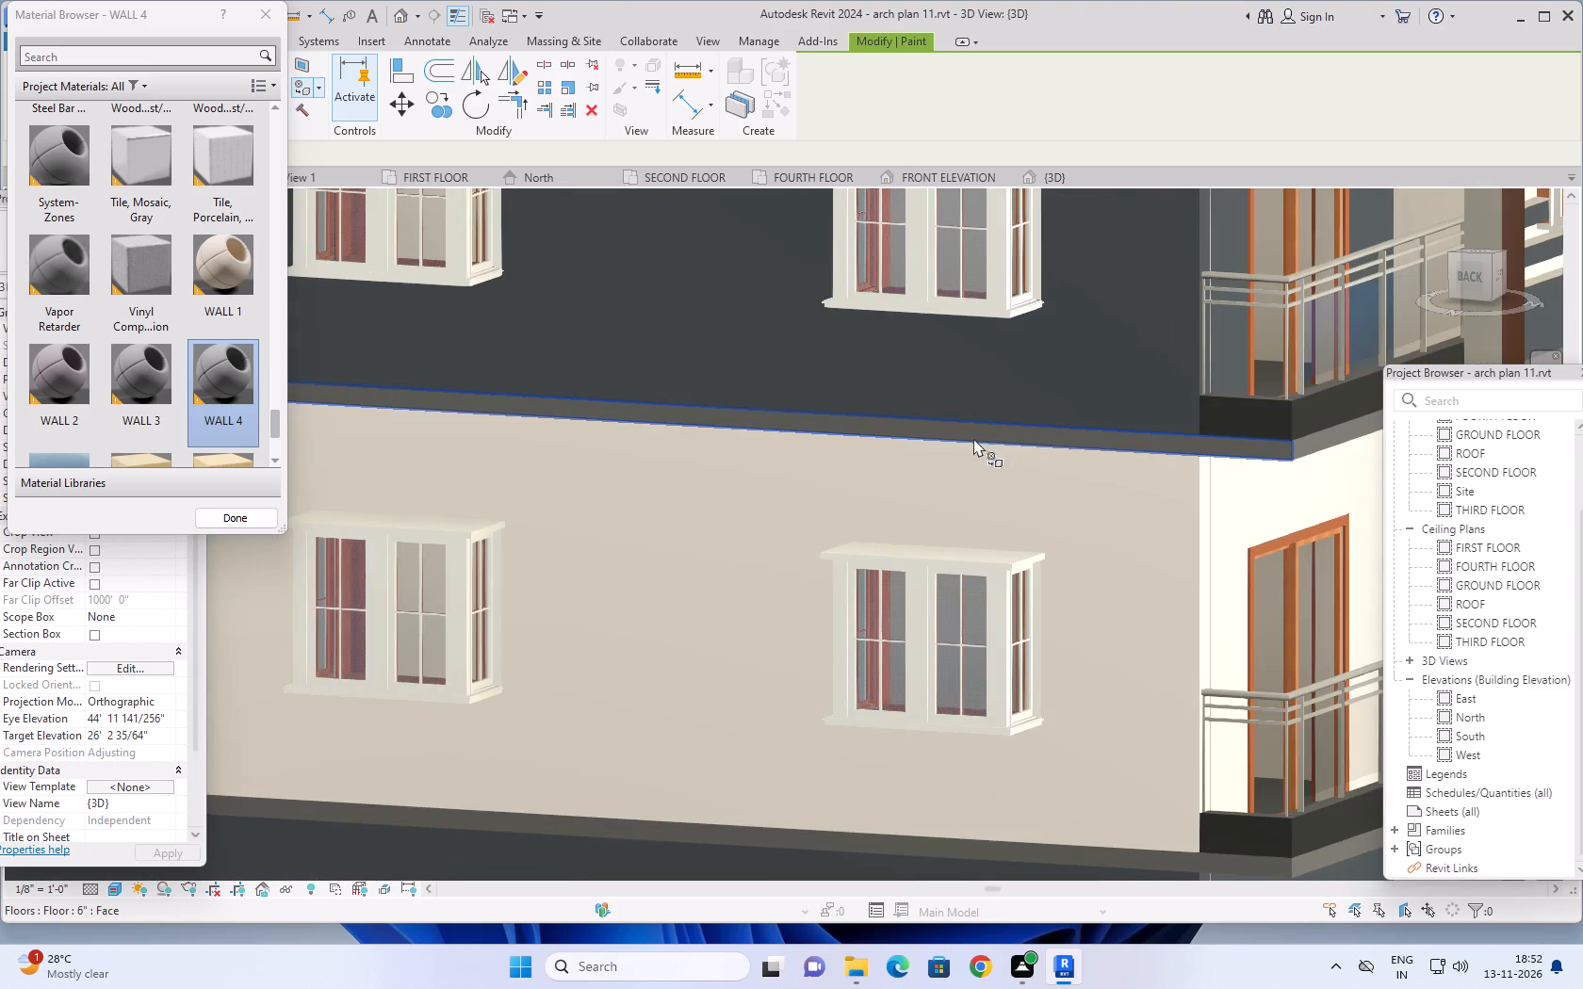
{"action": "left_click", "coordinate": [968, 432]}
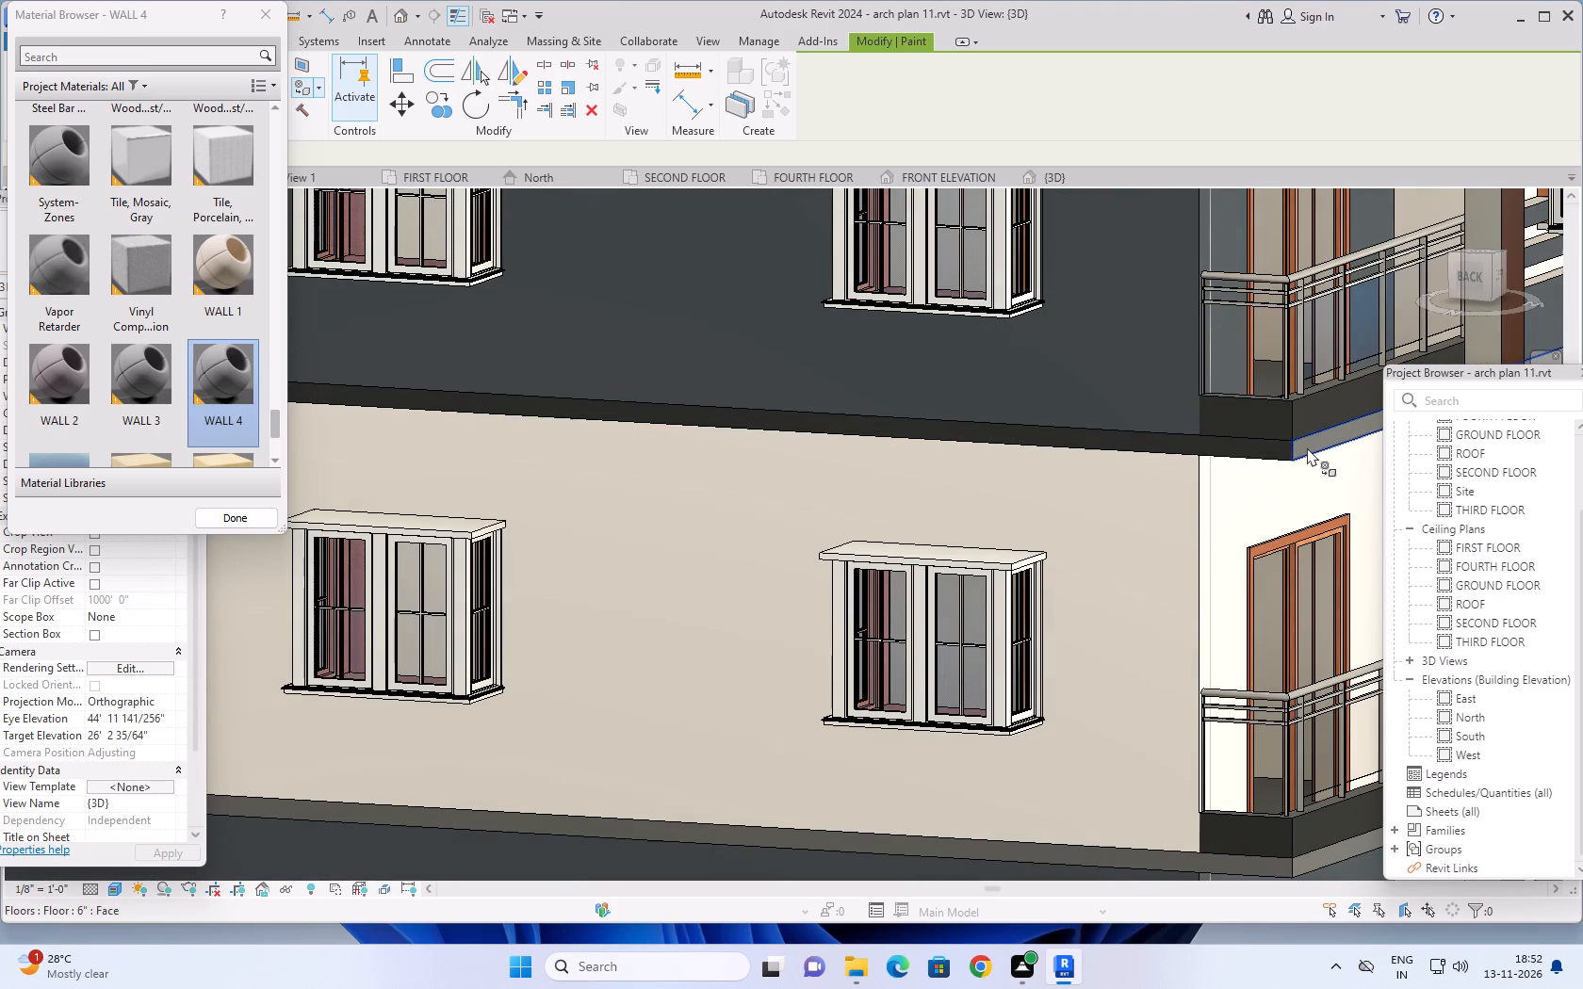
{"action": "left_click", "coordinate": [1307, 447]}
{"action": "scroll", "coordinate": [1275, 447], "scroll_direction": "down", "scroll_amount": 4}
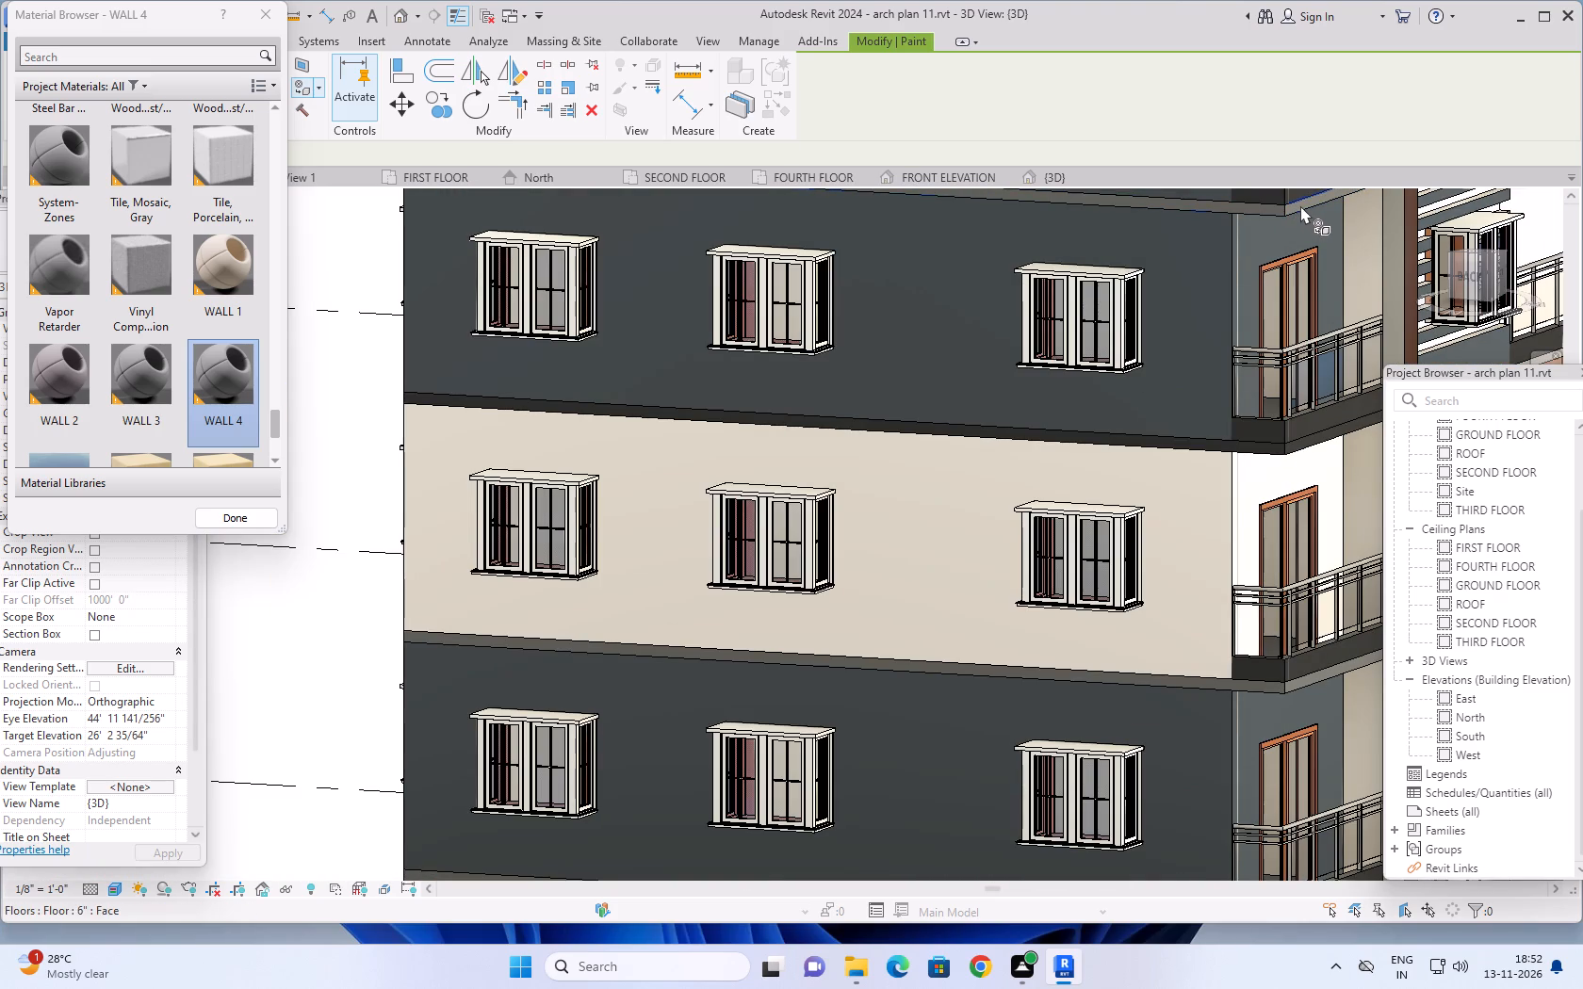
Paint the fourth-floor slab edges with WALL 4 on the balcony side and the back of the building.
{"action": "middle_click_drag", "start_coordinate": [1297, 204], "coordinate": [1212, 423]}
{"action": "scroll", "coordinate": [1212, 423], "scroll_direction": "up", "scroll_amount": 2}
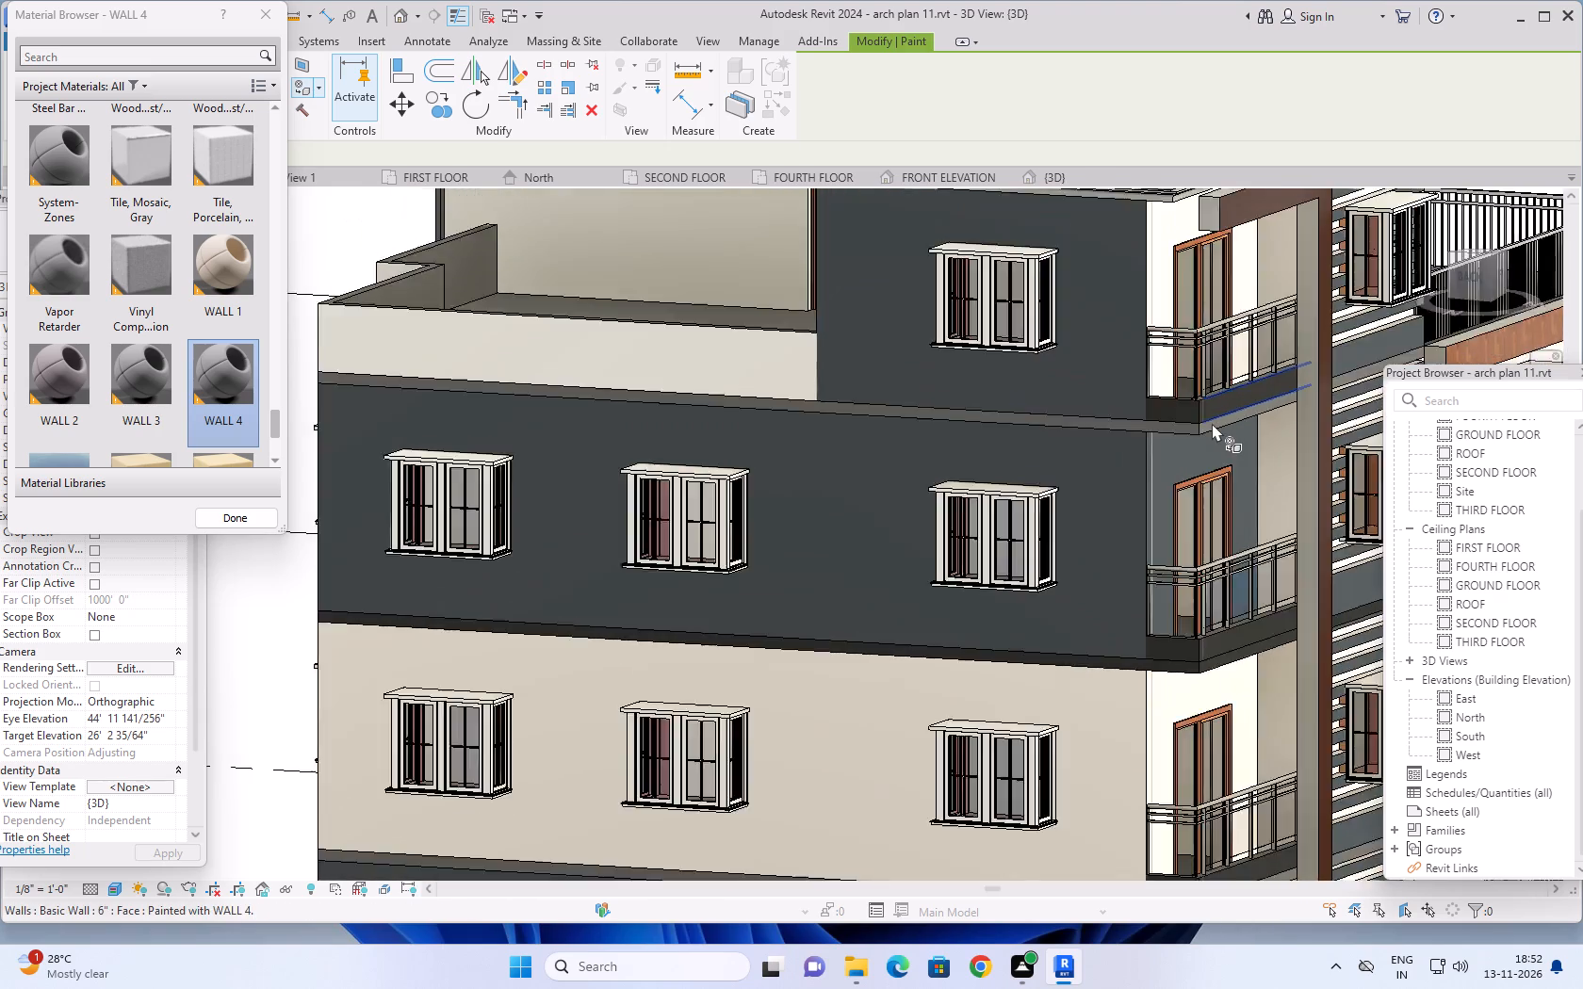
{"action": "scroll", "coordinate": [1212, 423], "scroll_direction": "up", "scroll_amount": 3}
{"action": "left_click", "coordinate": [1232, 421]}
{"action": "left_click", "coordinate": [1132, 434]}
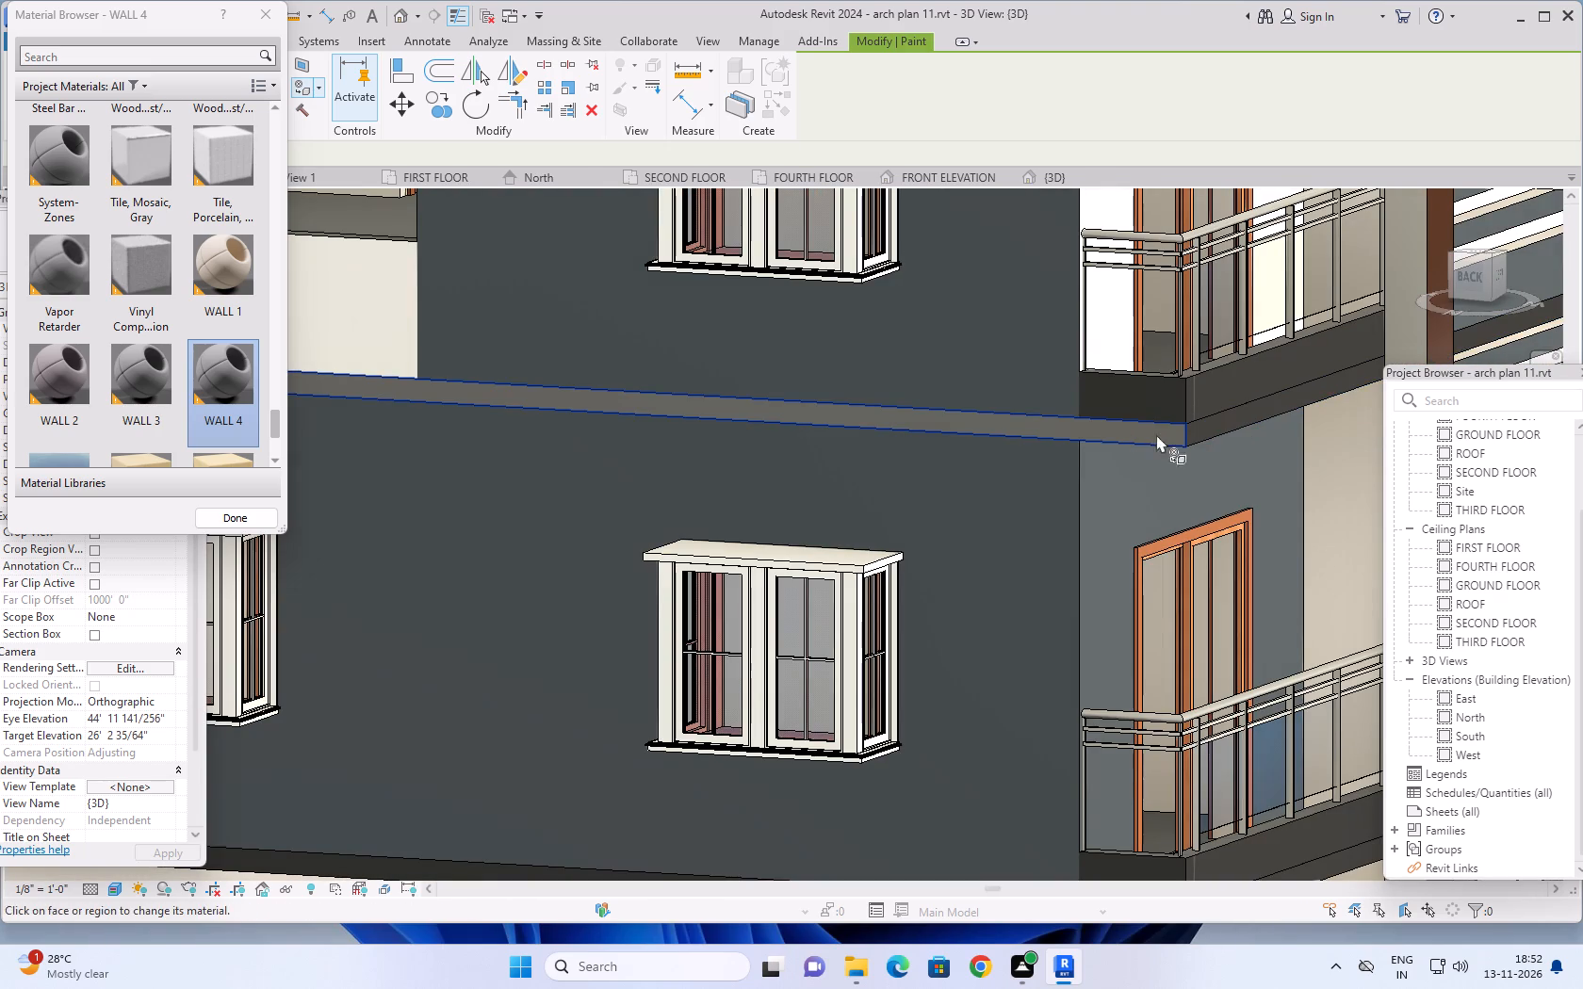
Paint the second-floor slab edges with WALL 4 on the building's back and at the corner balcony's side.
{"action": "scroll", "coordinate": [1190, 433], "scroll_direction": "down", "scroll_amount": 10}
{"action": "middle_click_drag", "start_coordinate": [1198, 523], "coordinate": [1098, 340]}
{"action": "scroll", "coordinate": [1020, 531], "scroll_direction": "up", "scroll_amount": 2}
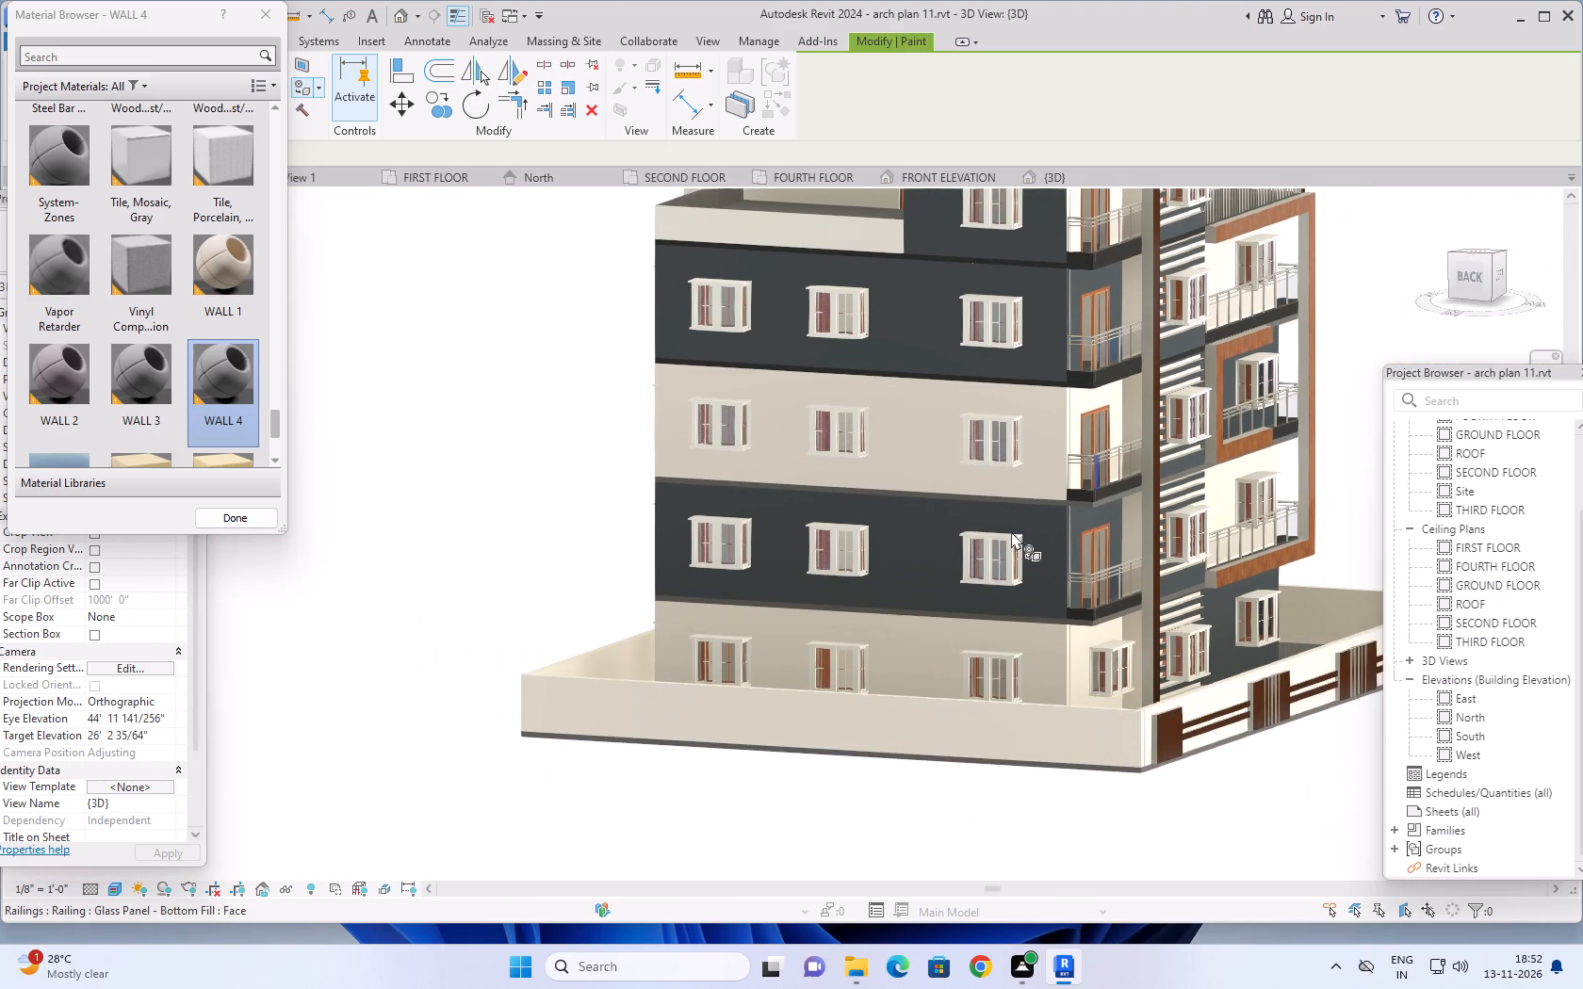
{"action": "scroll", "coordinate": [1011, 531], "scroll_direction": "up", "scroll_amount": 7}
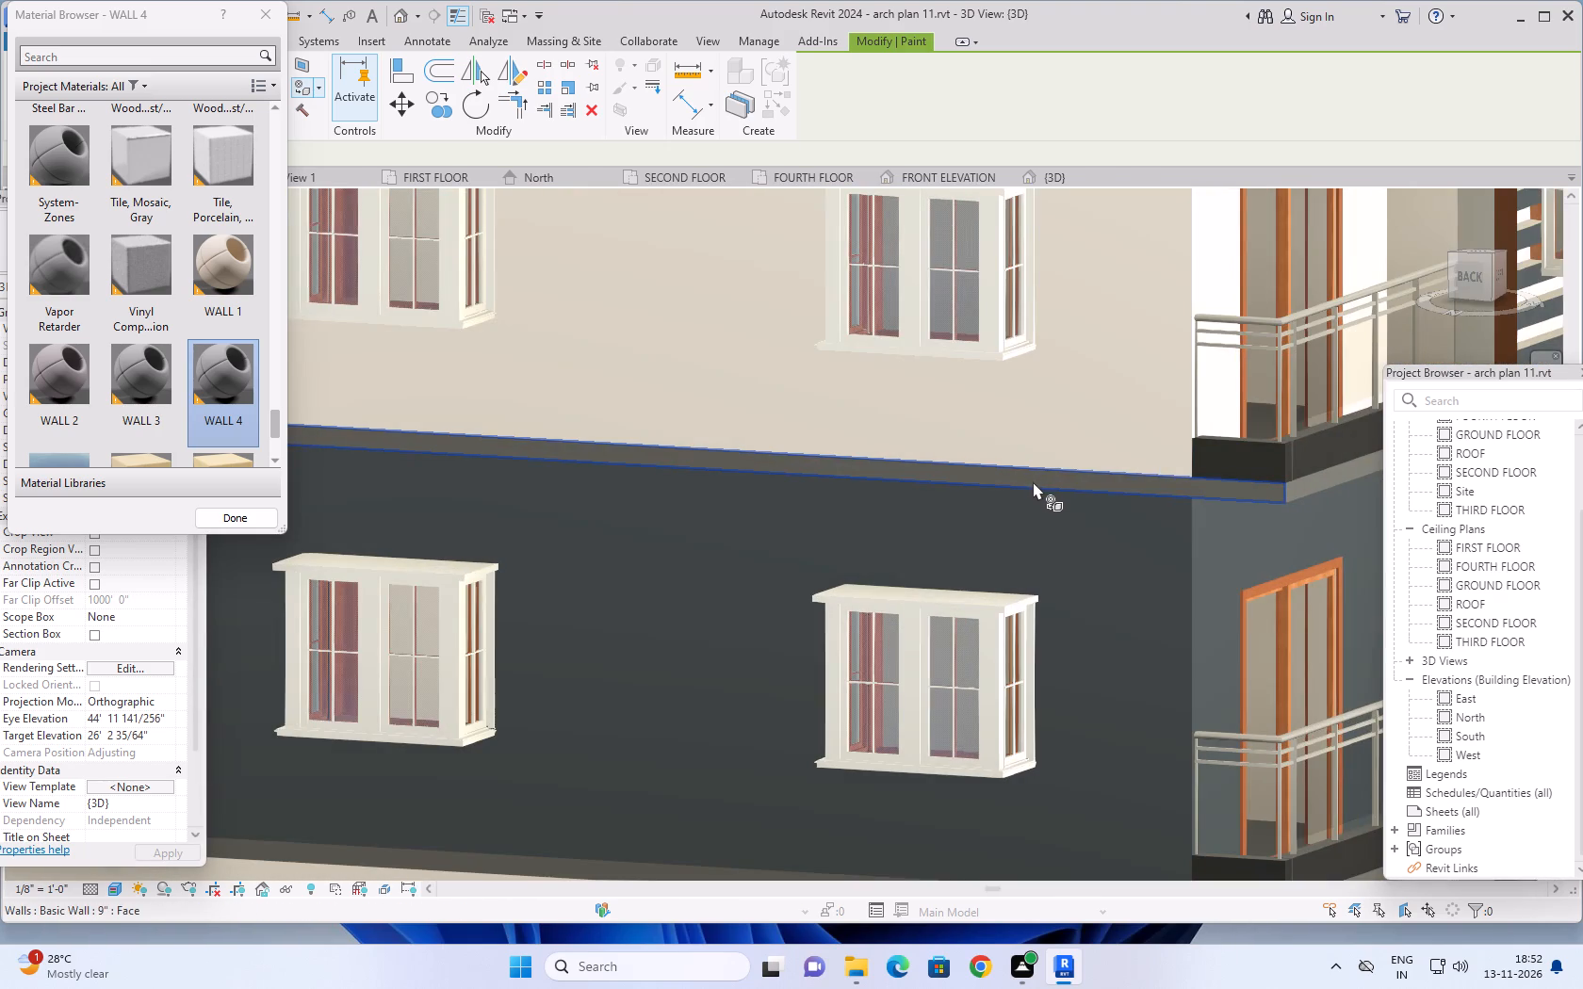
{"action": "left_click", "coordinate": [1033, 481]}
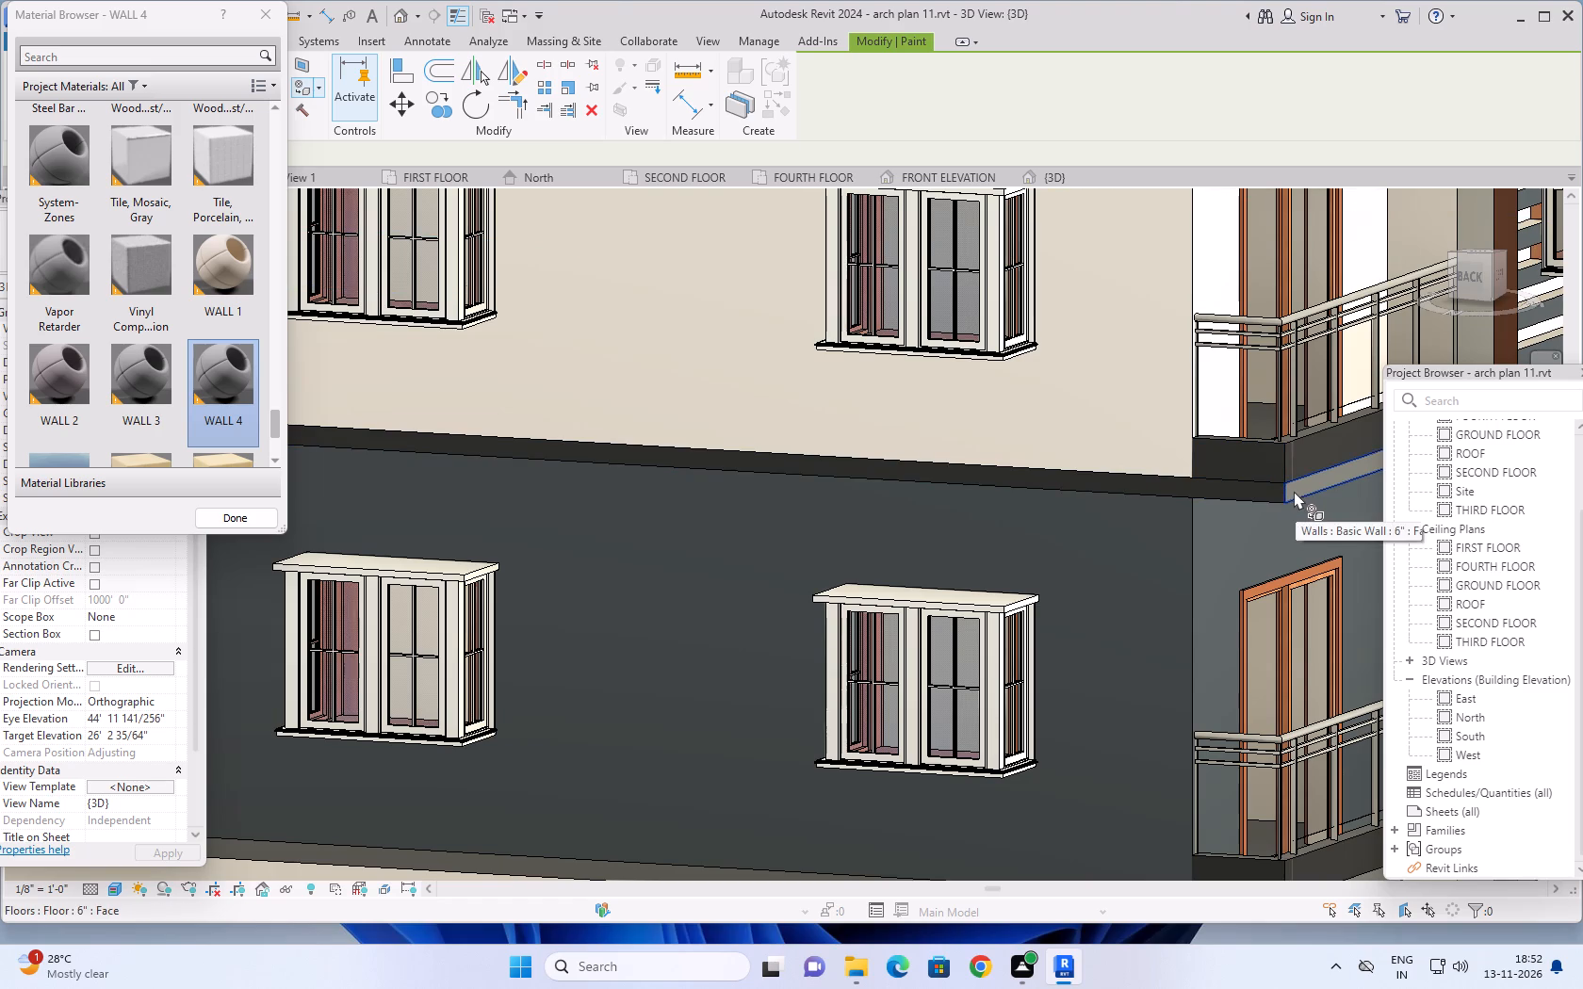
{"action": "left_click", "coordinate": [1294, 491]}
Paint the first-floor slab edges with WALL 4 along the building's back and at the corner balcony's side.
{"action": "scroll", "coordinate": [1209, 519], "scroll_direction": "down", "scroll_amount": 4}
{"action": "middle_click_drag", "start_coordinate": [1199, 508], "coordinate": [1155, 342]}
{"action": "scroll", "coordinate": [1114, 595], "scroll_direction": "up", "scroll_amount": 4}
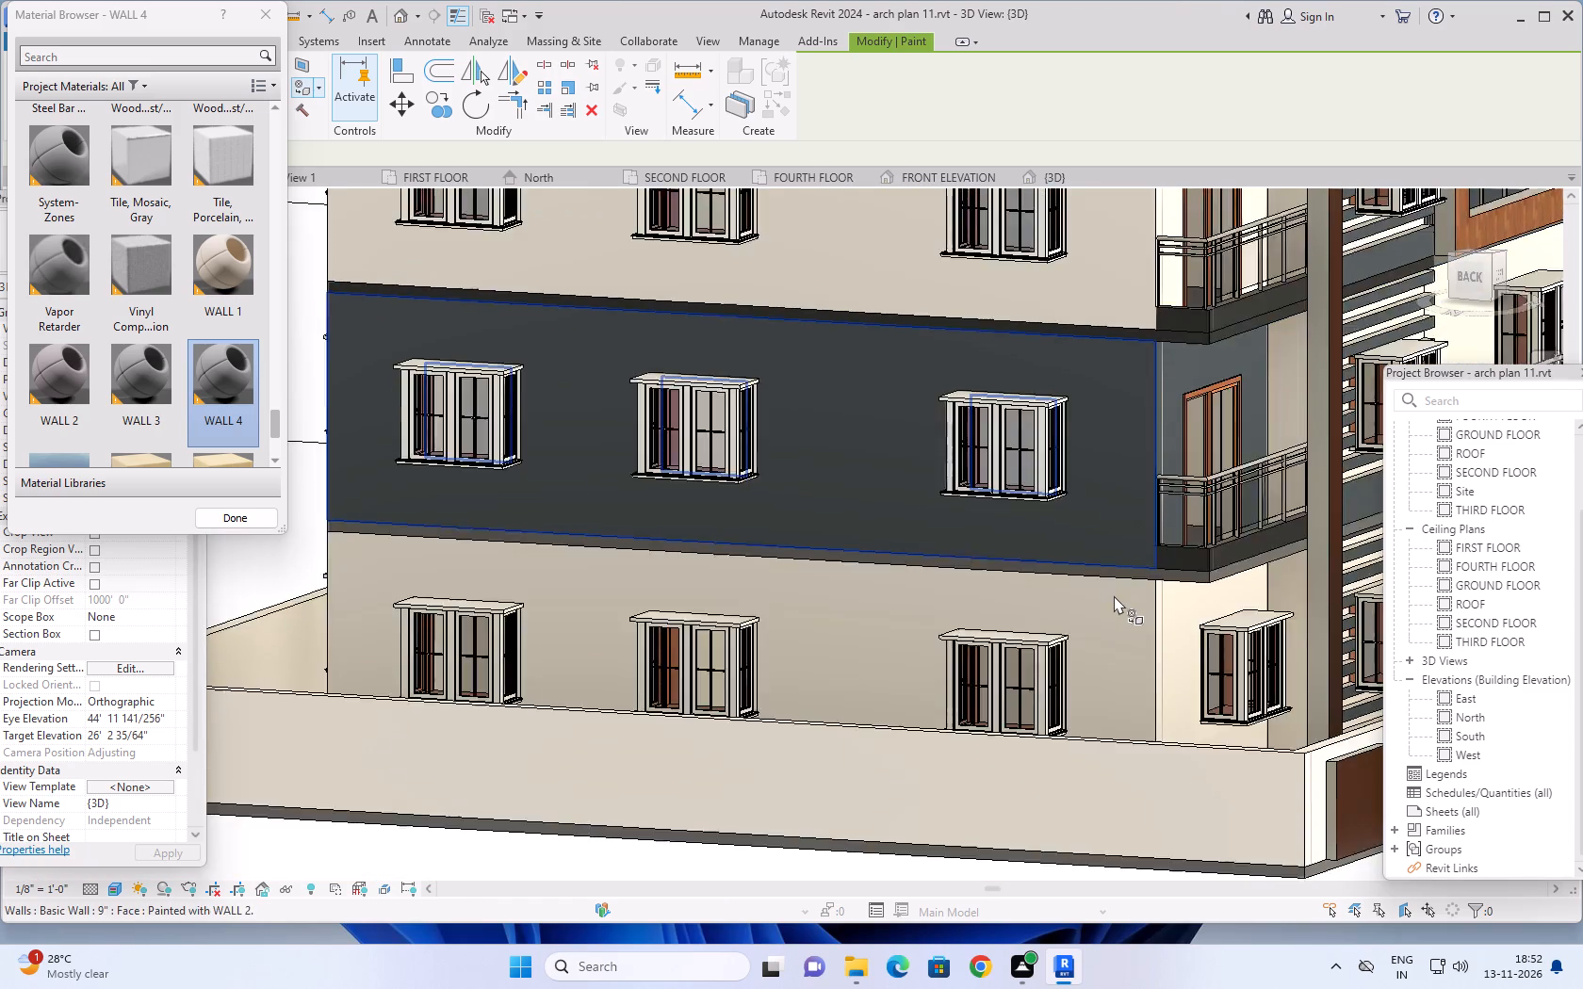
{"action": "left_click", "coordinate": [1127, 557]}
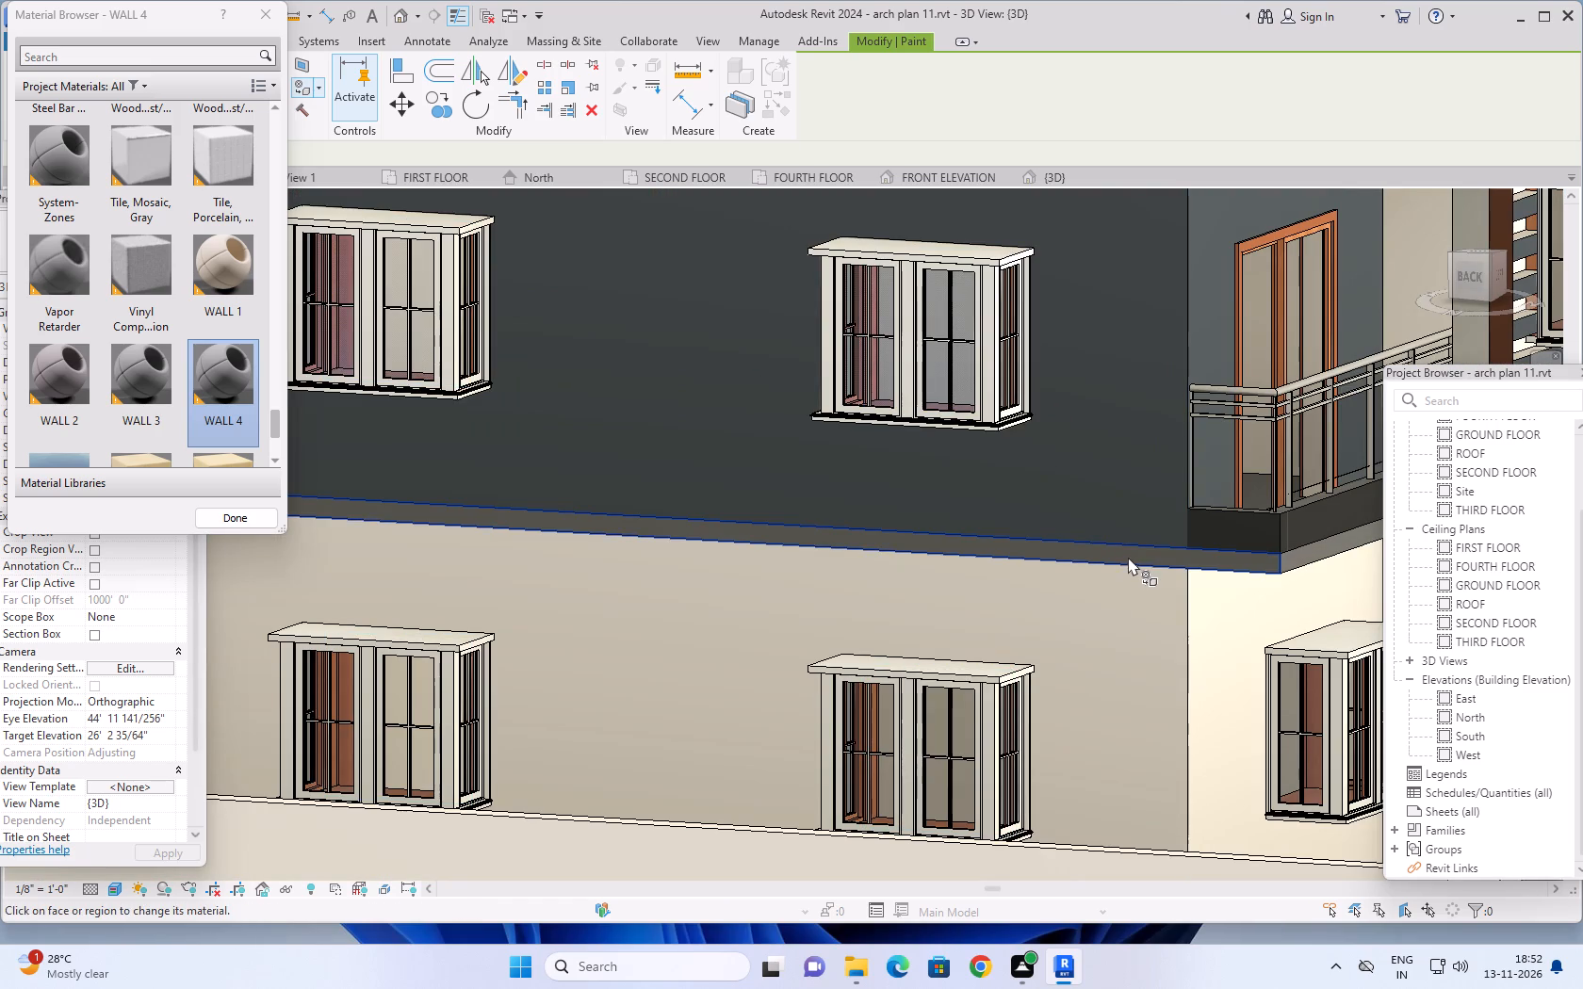
{"action": "left_click", "coordinate": [1305, 556]}
Paint the ground slab edges beneath the compound wall with WALL 4 on the back and gate sides.
{"action": "scroll", "coordinate": [1150, 582], "scroll_direction": "down", "scroll_amount": 4}
{"action": "middle_click_drag", "start_coordinate": [1146, 568], "coordinate": [1141, 556]}
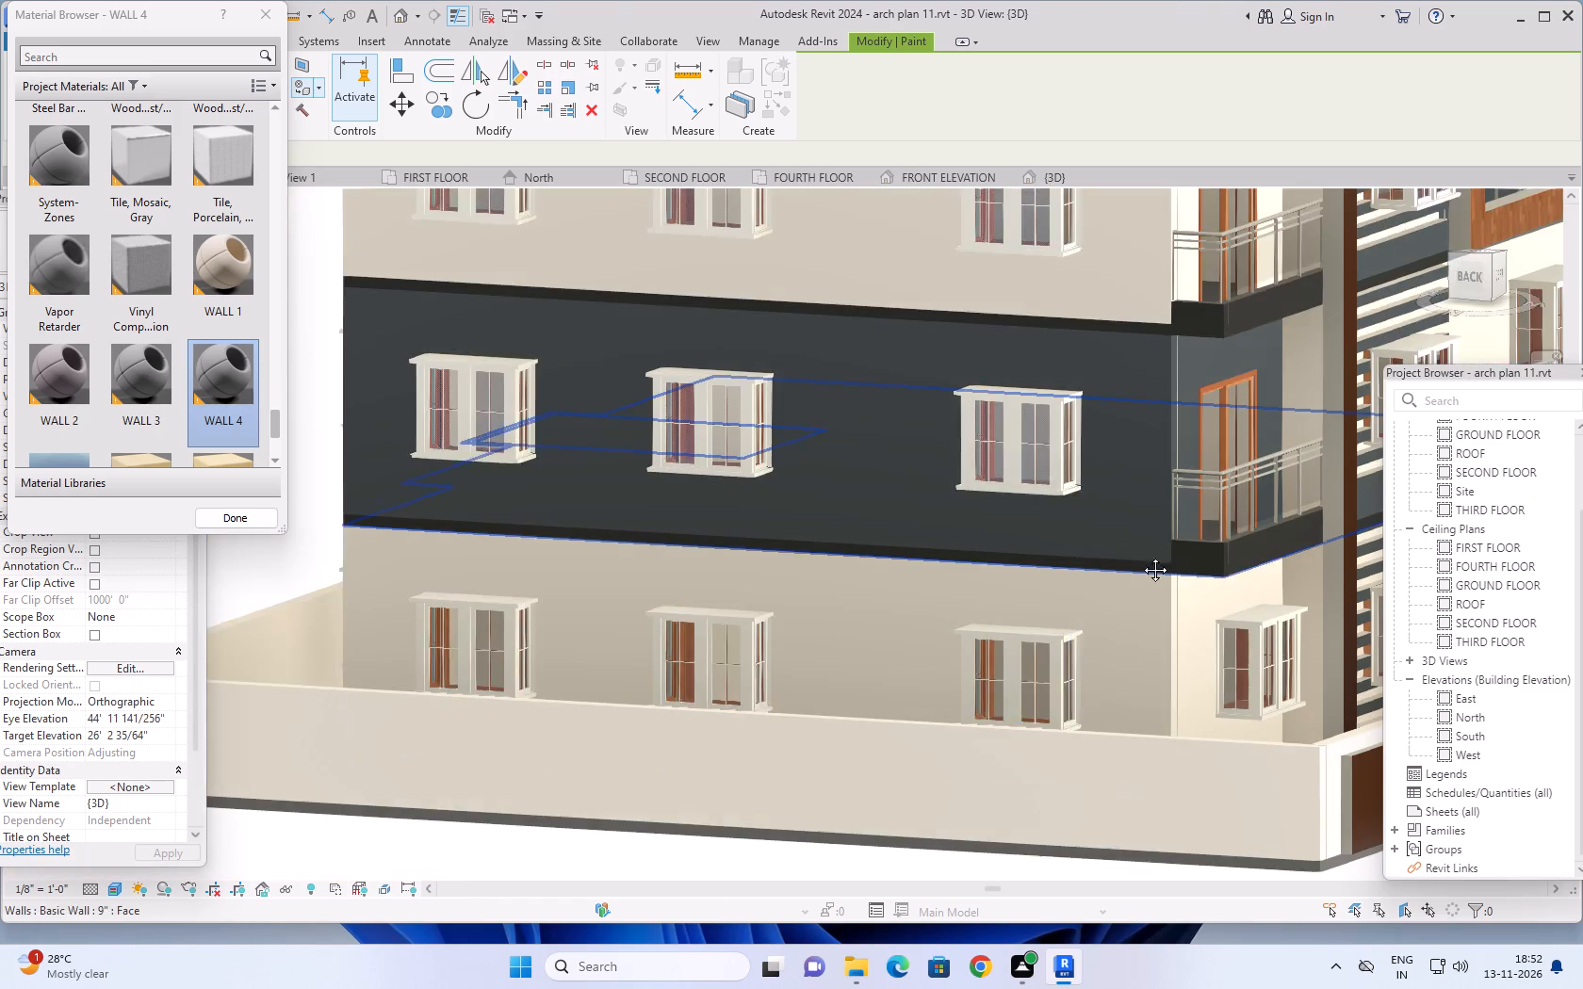
{"action": "middle_click_drag", "start_coordinate": [1141, 556], "coordinate": [1101, 409]}
{"action": "scroll", "coordinate": [1135, 541], "scroll_direction": "down", "scroll_amount": 3}
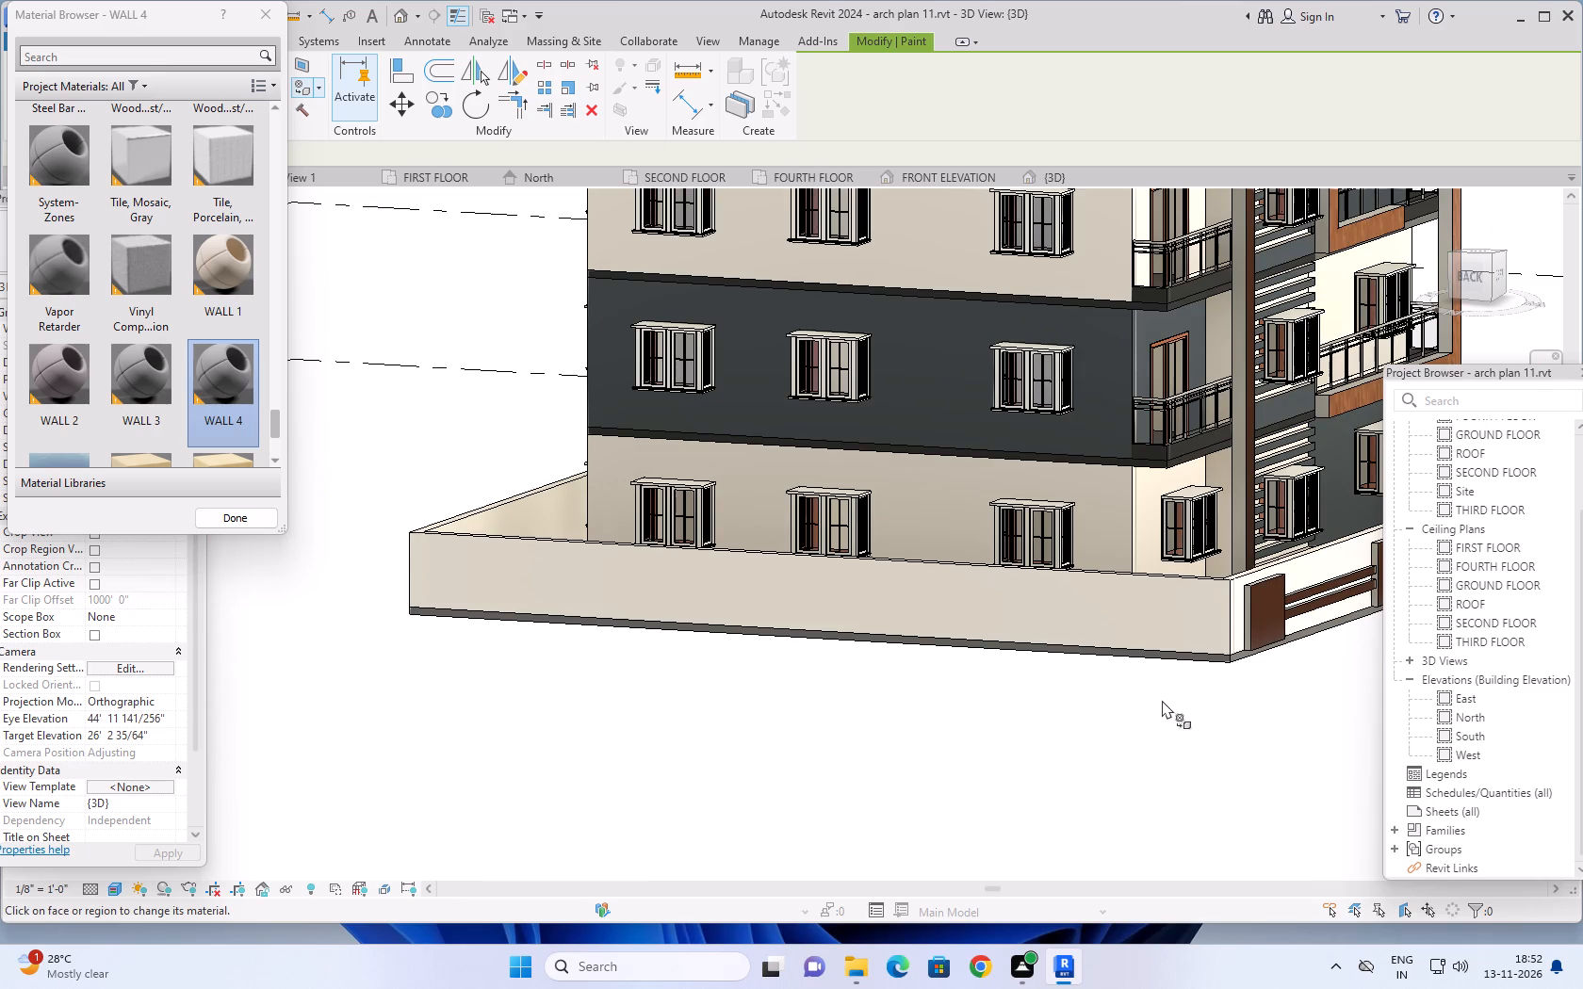
{"action": "scroll", "coordinate": [1136, 669], "scroll_direction": "up", "scroll_amount": 4}
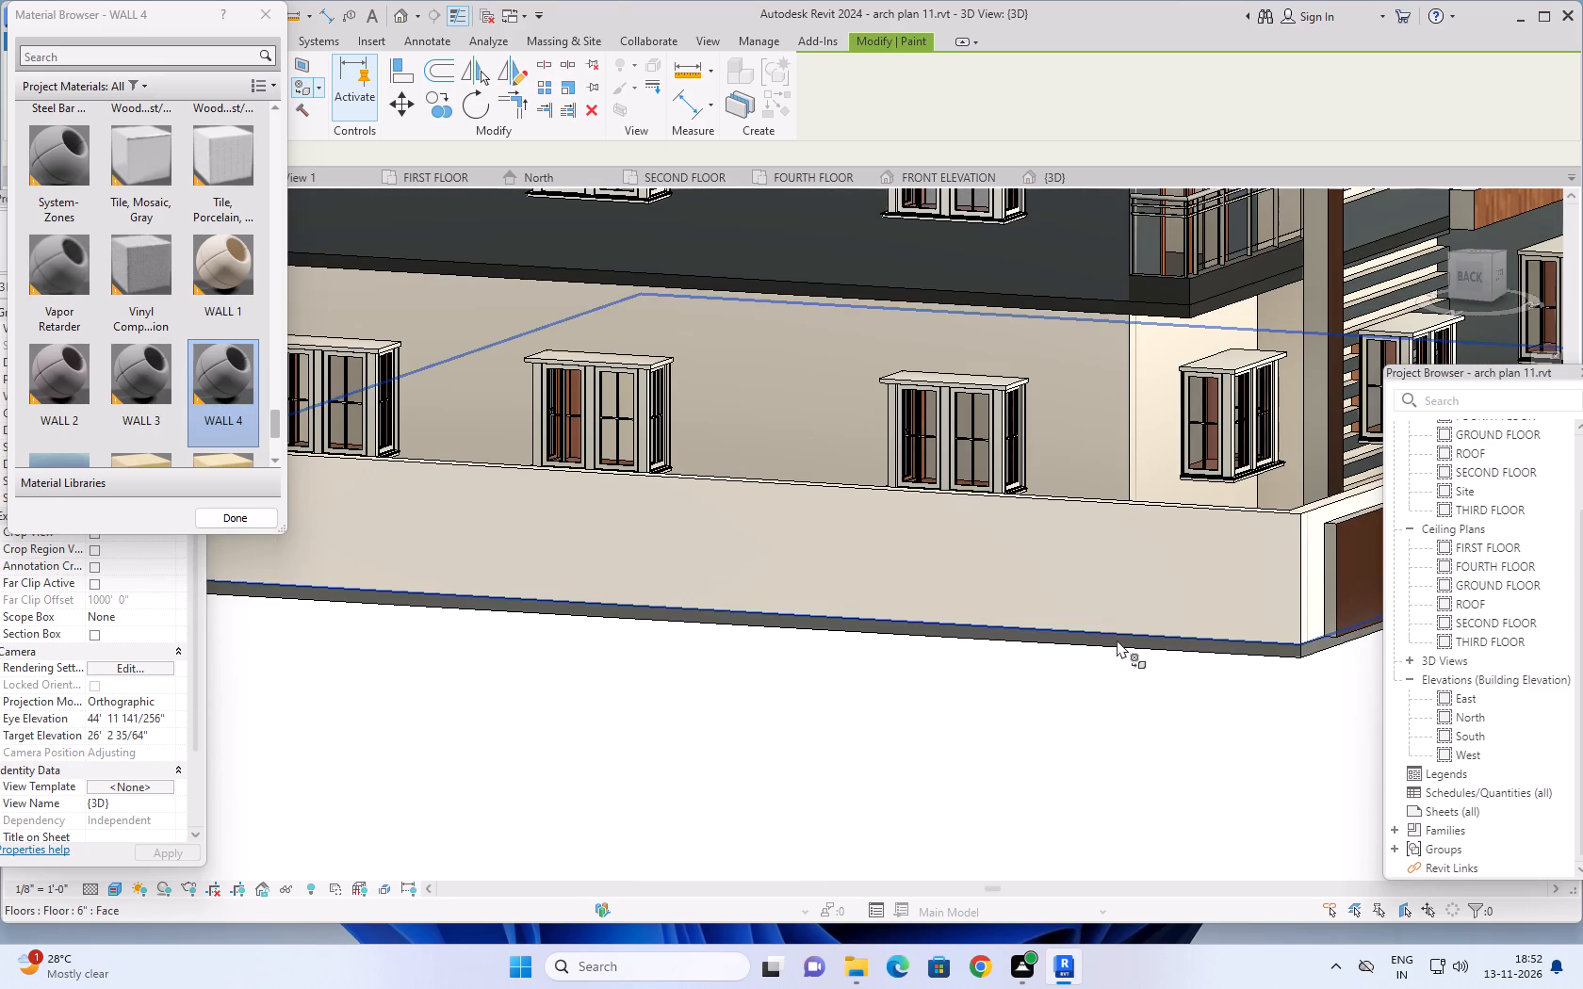
{"action": "scroll", "coordinate": [1118, 642], "scroll_direction": "up", "scroll_amount": 5}
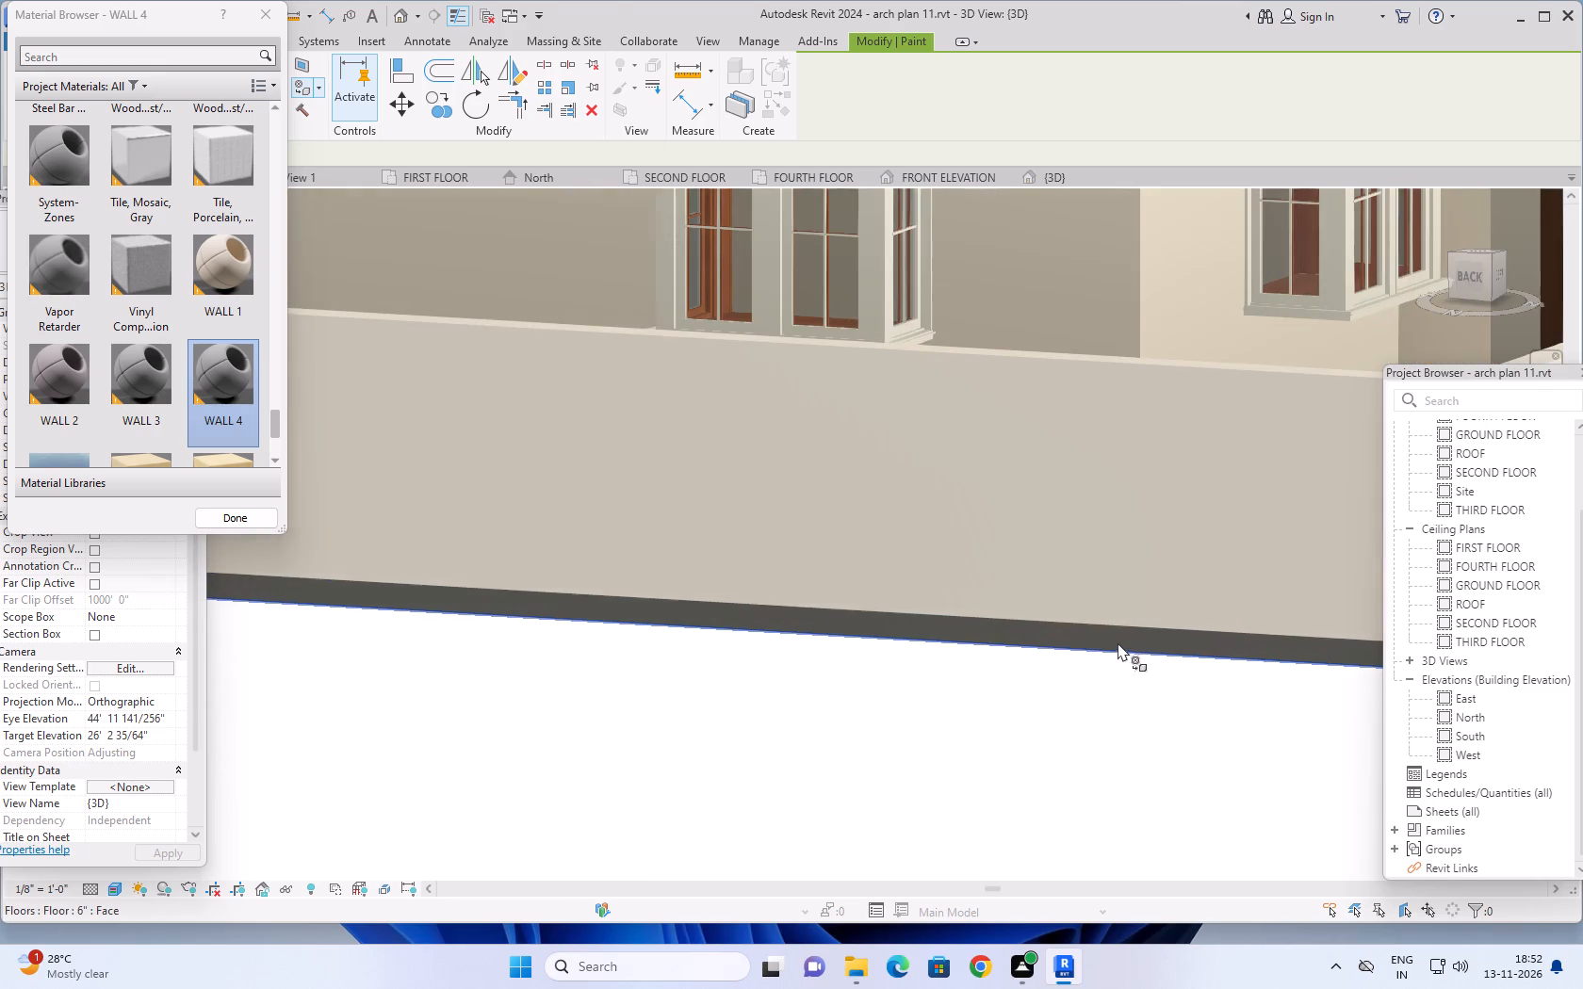
{"action": "left_click", "coordinate": [1120, 640]}
{"action": "scroll", "coordinate": [1158, 679], "scroll_direction": "down", "scroll_amount": 5}
{"action": "middle_click_drag", "start_coordinate": [1173, 708], "coordinate": [889, 677]}
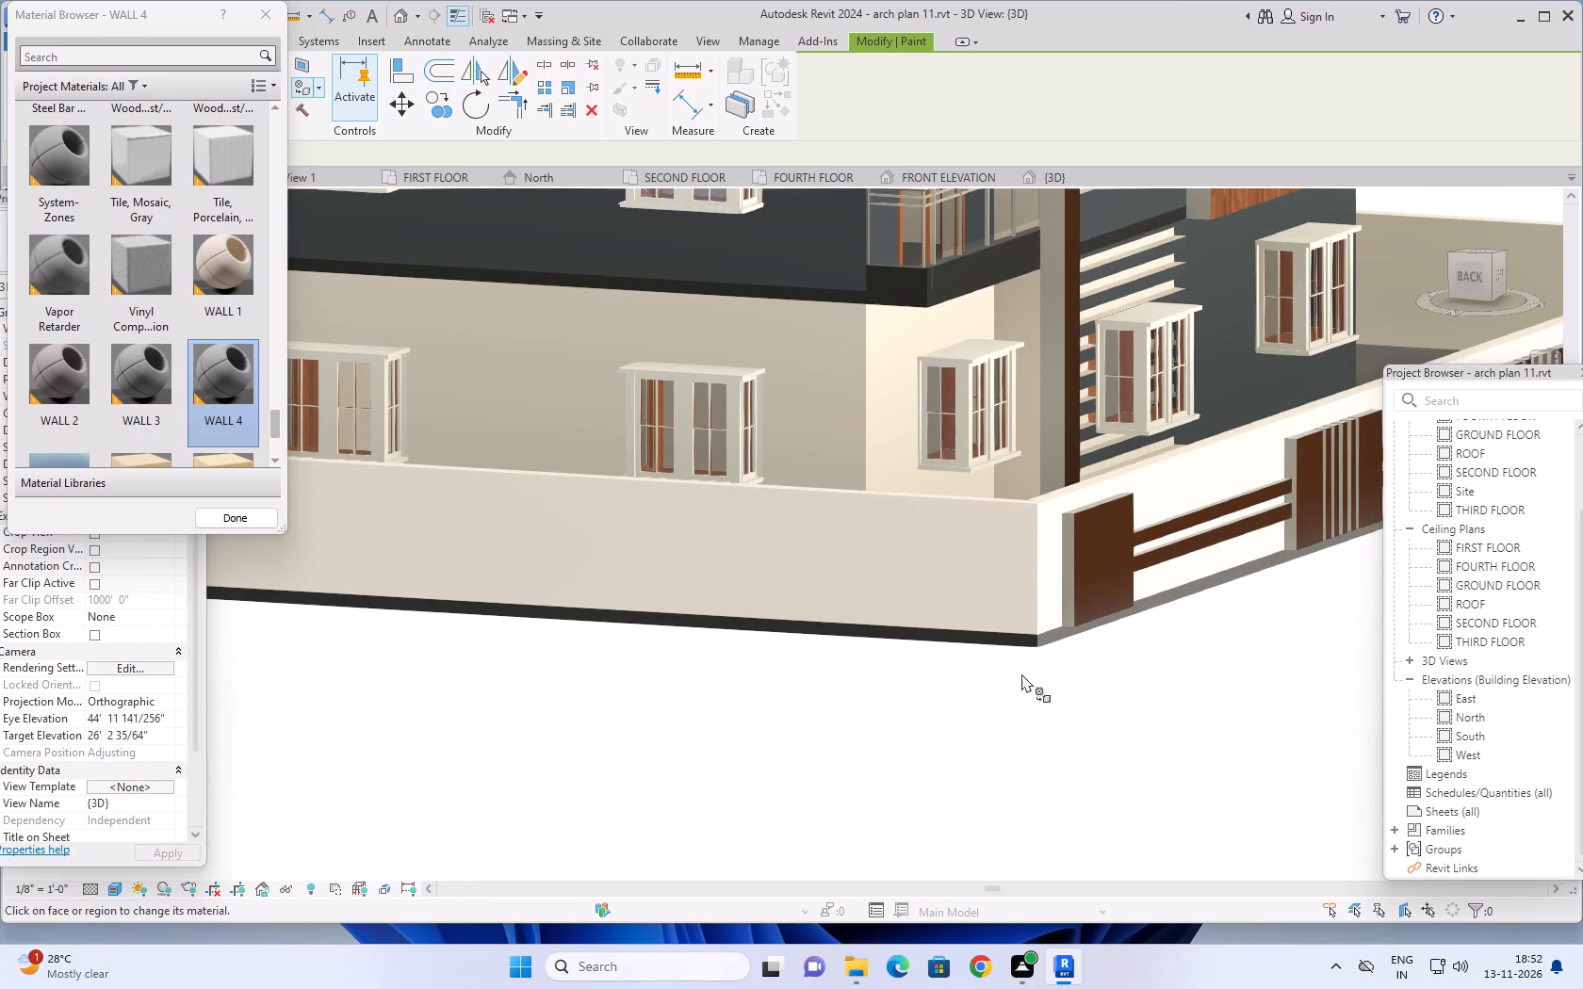
{"action": "scroll", "coordinate": [1036, 669], "scroll_direction": "up", "scroll_amount": 5}
{"action": "left_click", "coordinate": [1069, 606]}
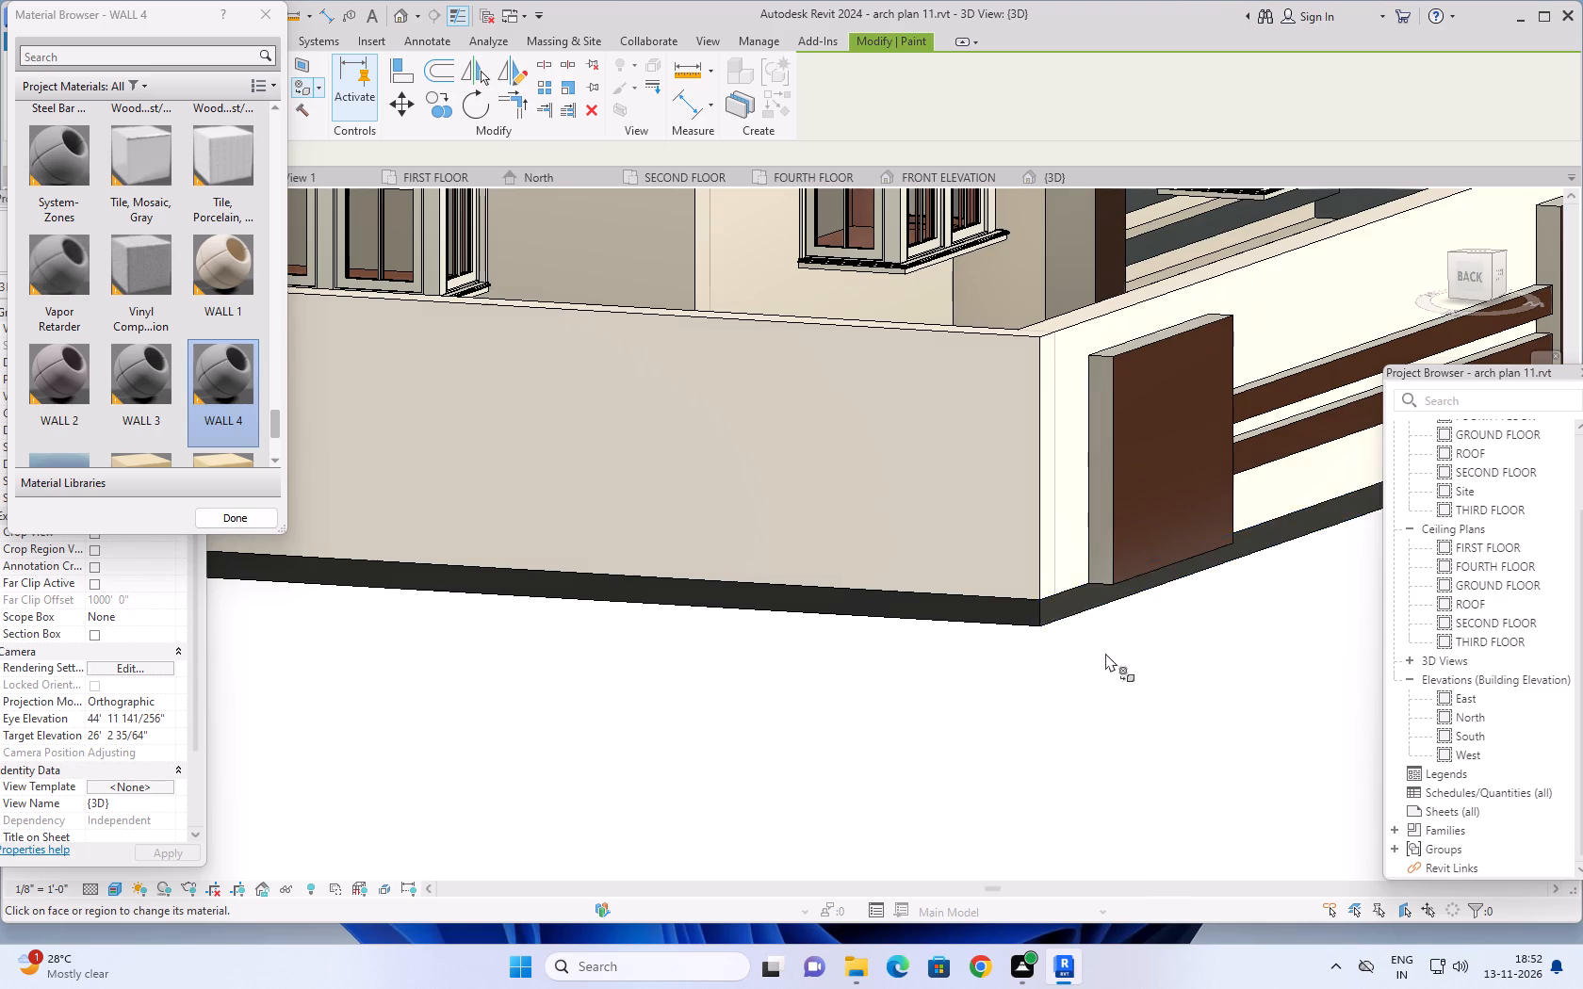
Paint the front-side slab edges at the fourth and third floors and the third-floor slab edge below the wood-framed balcony with WALL 4.
{"action": "scroll", "coordinate": [1105, 653], "scroll_direction": "down", "scroll_amount": 13}
{"action": "middle_click_drag", "start_coordinate": [1182, 662], "coordinate": [1014, 687]}
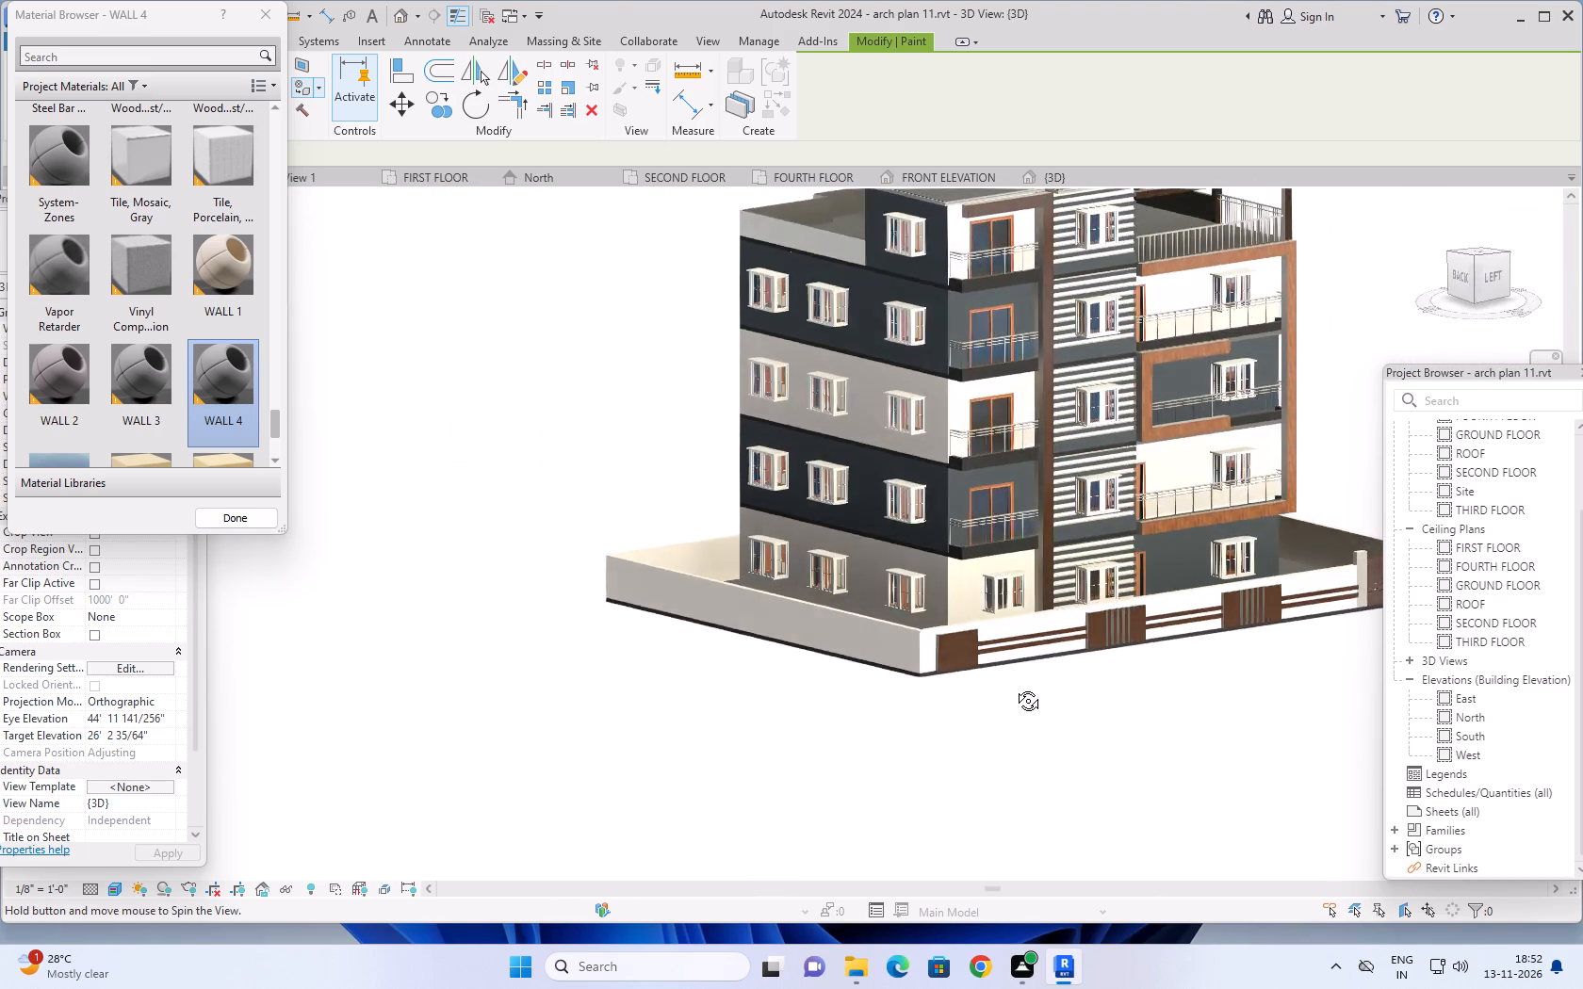
{"action": "middle_click_drag", "start_coordinate": [1014, 687], "coordinate": [693, 668]}
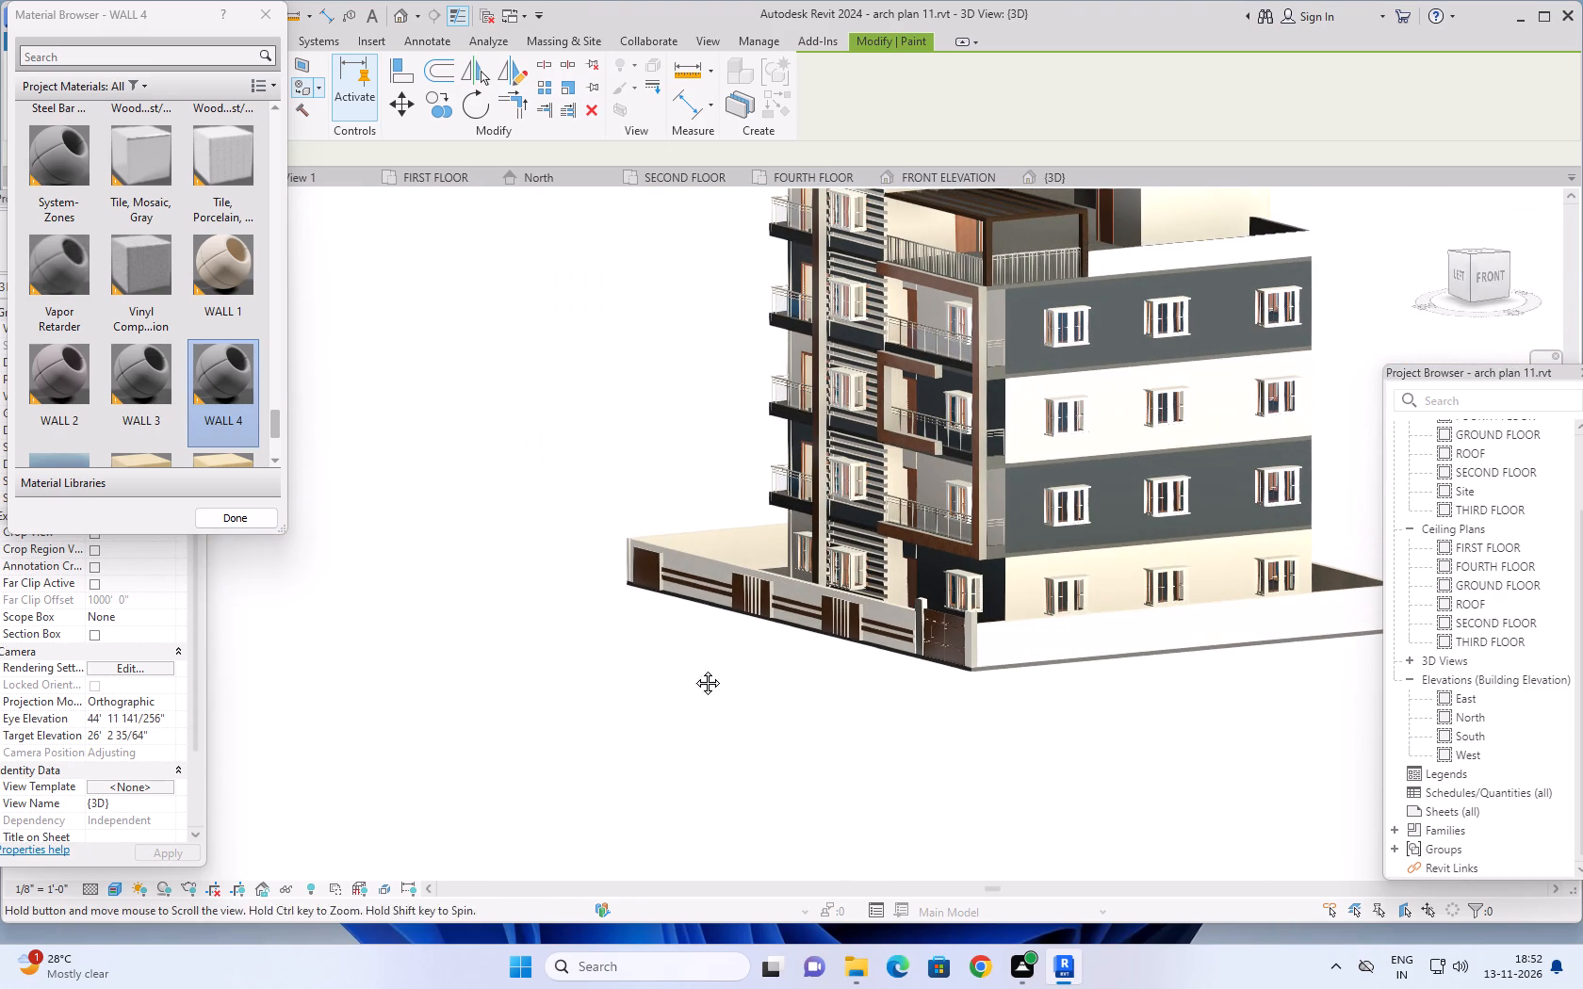
{"action": "scroll", "coordinate": [951, 321], "scroll_direction": "up", "scroll_amount": 8}
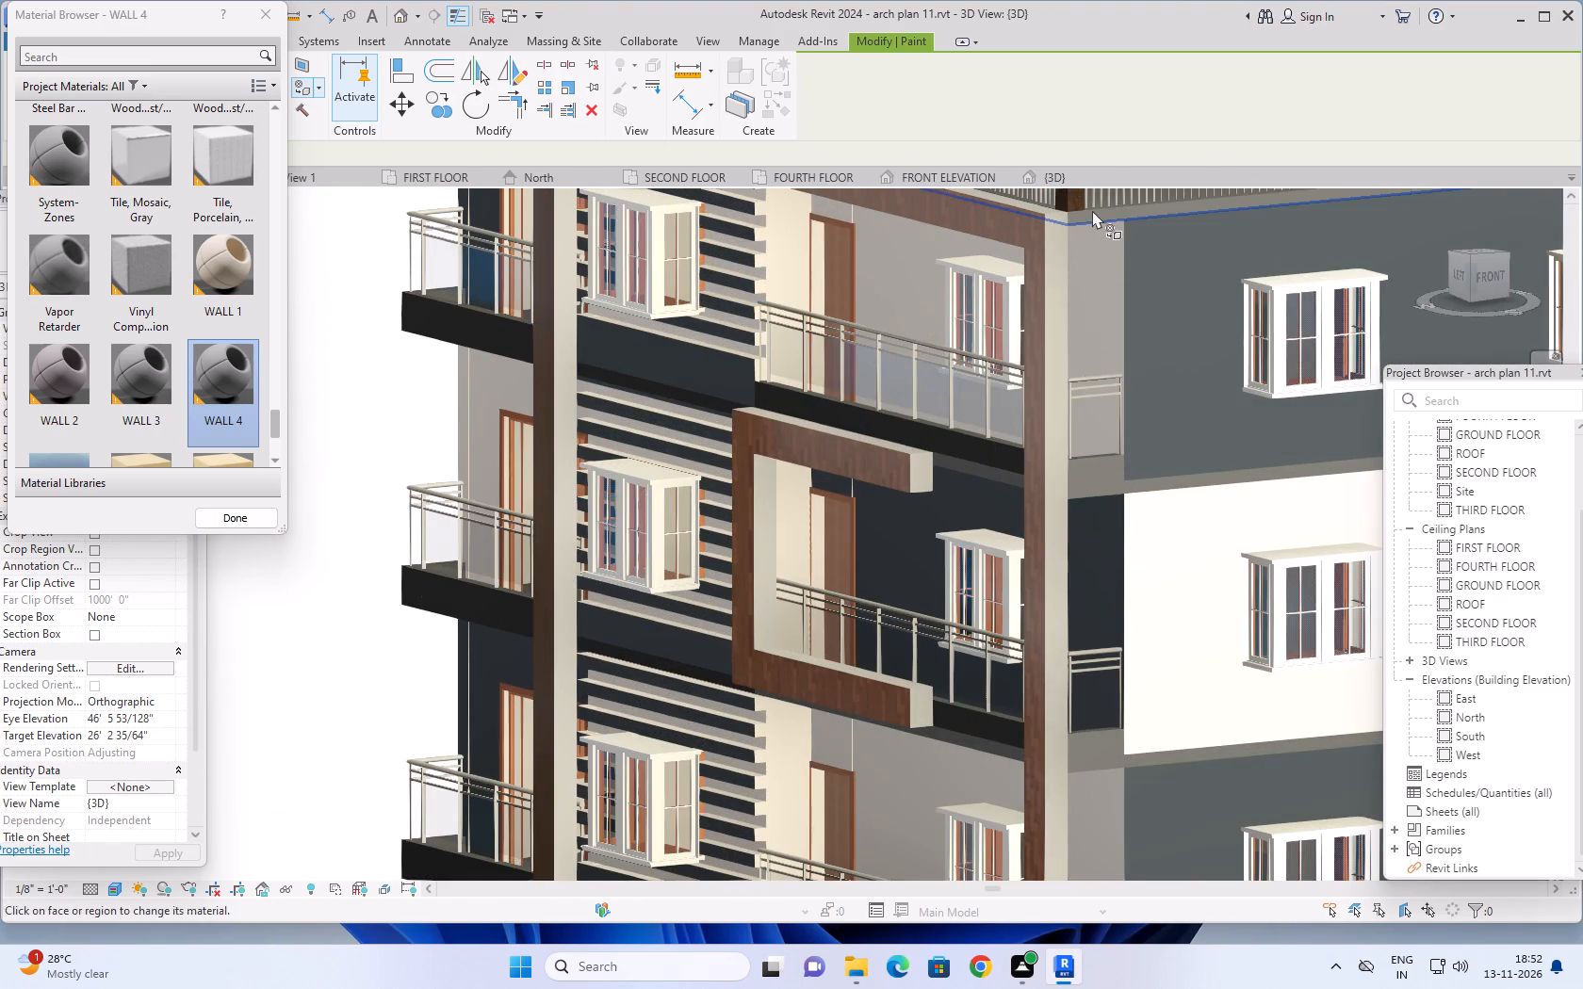
{"action": "scroll", "coordinate": [1100, 216], "scroll_direction": "up", "scroll_amount": 4}
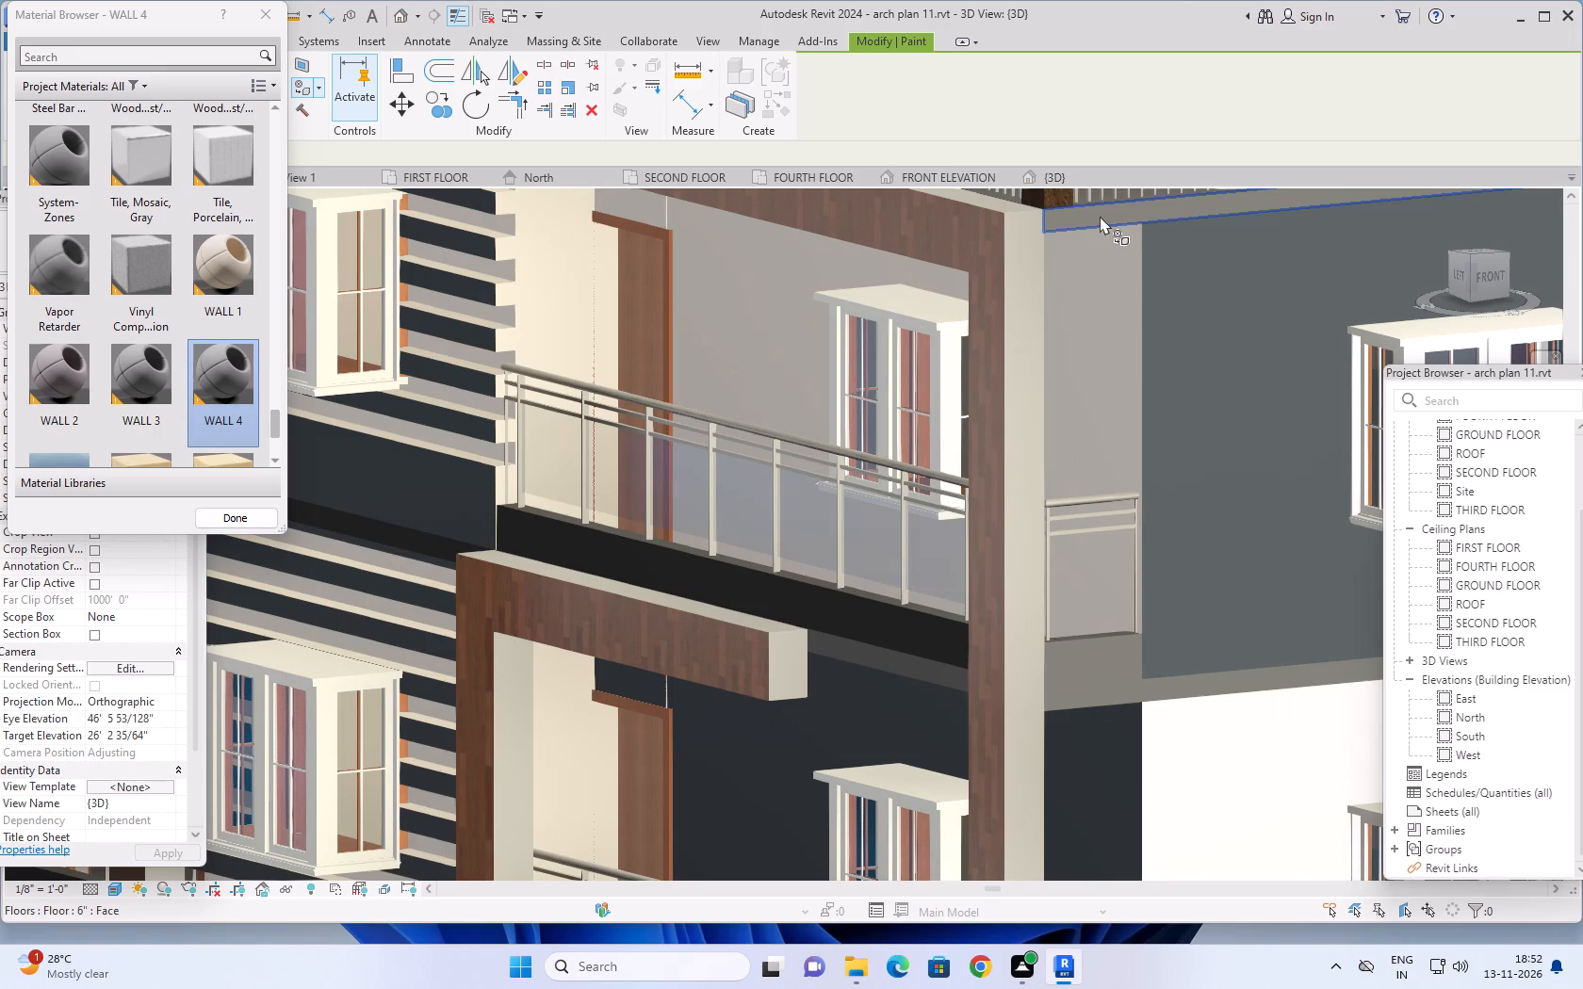
{"action": "left_click", "coordinate": [1100, 216]}
{"action": "left_click", "coordinate": [1115, 692]}
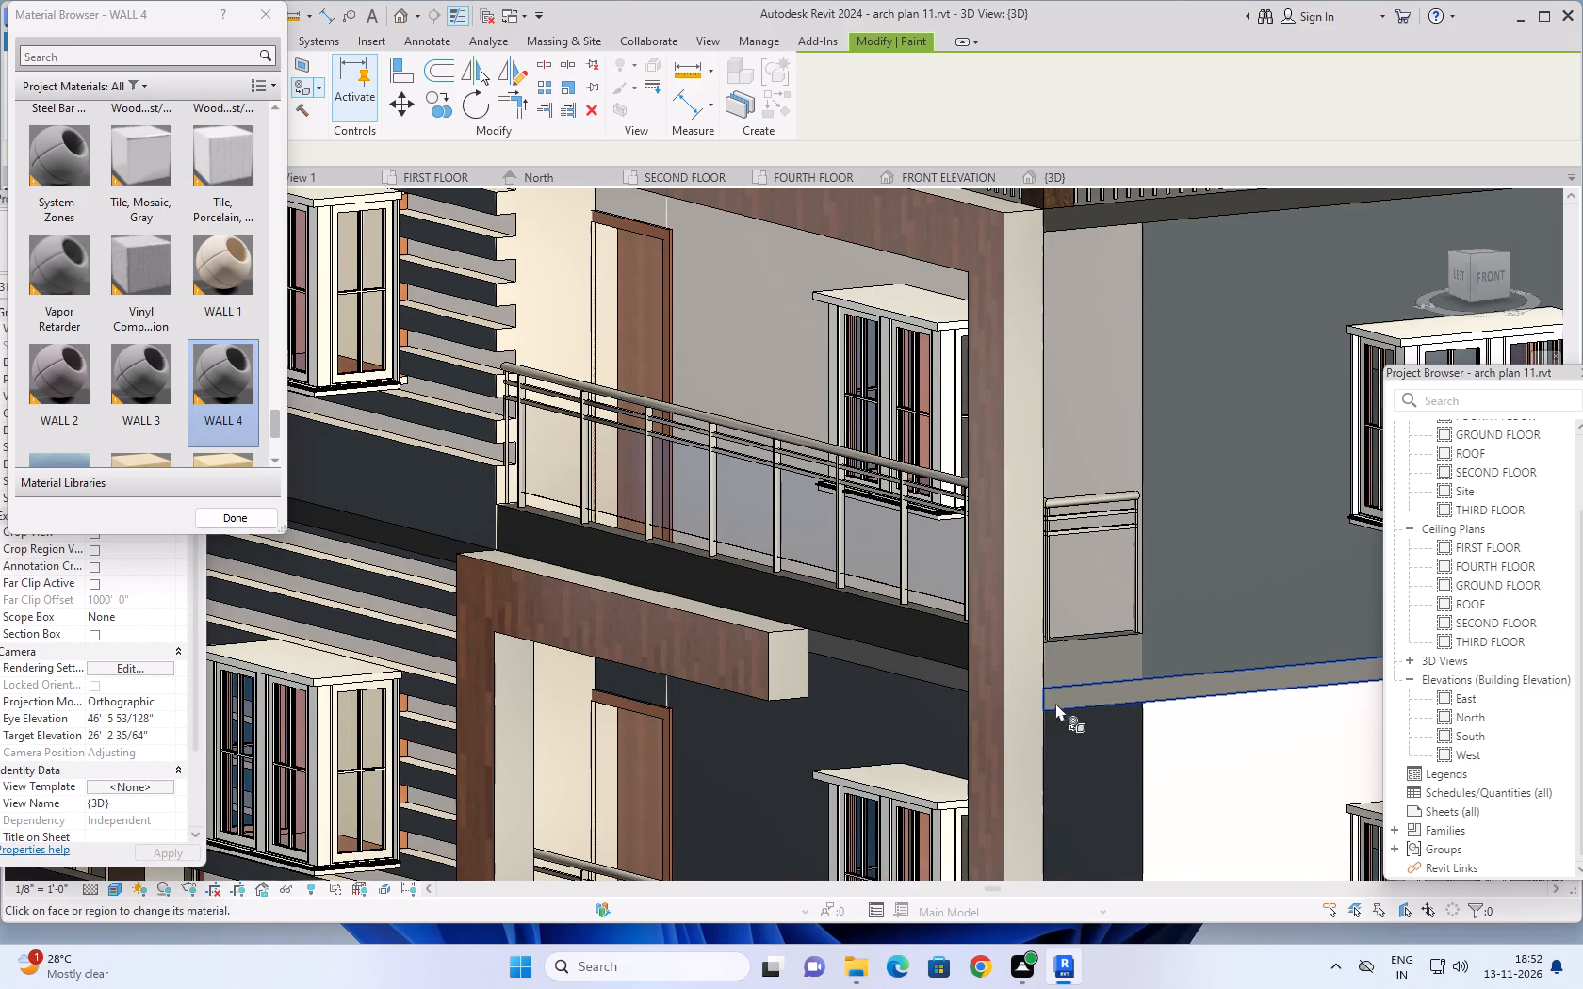
{"action": "left_click", "coordinate": [933, 673]}
Paint the second-floor slab edges with WALL 4 along the front side, at the corner balcony's side and below the wood-framed balcony.
{"action": "scroll", "coordinate": [1060, 655], "scroll_direction": "down", "scroll_amount": 3}
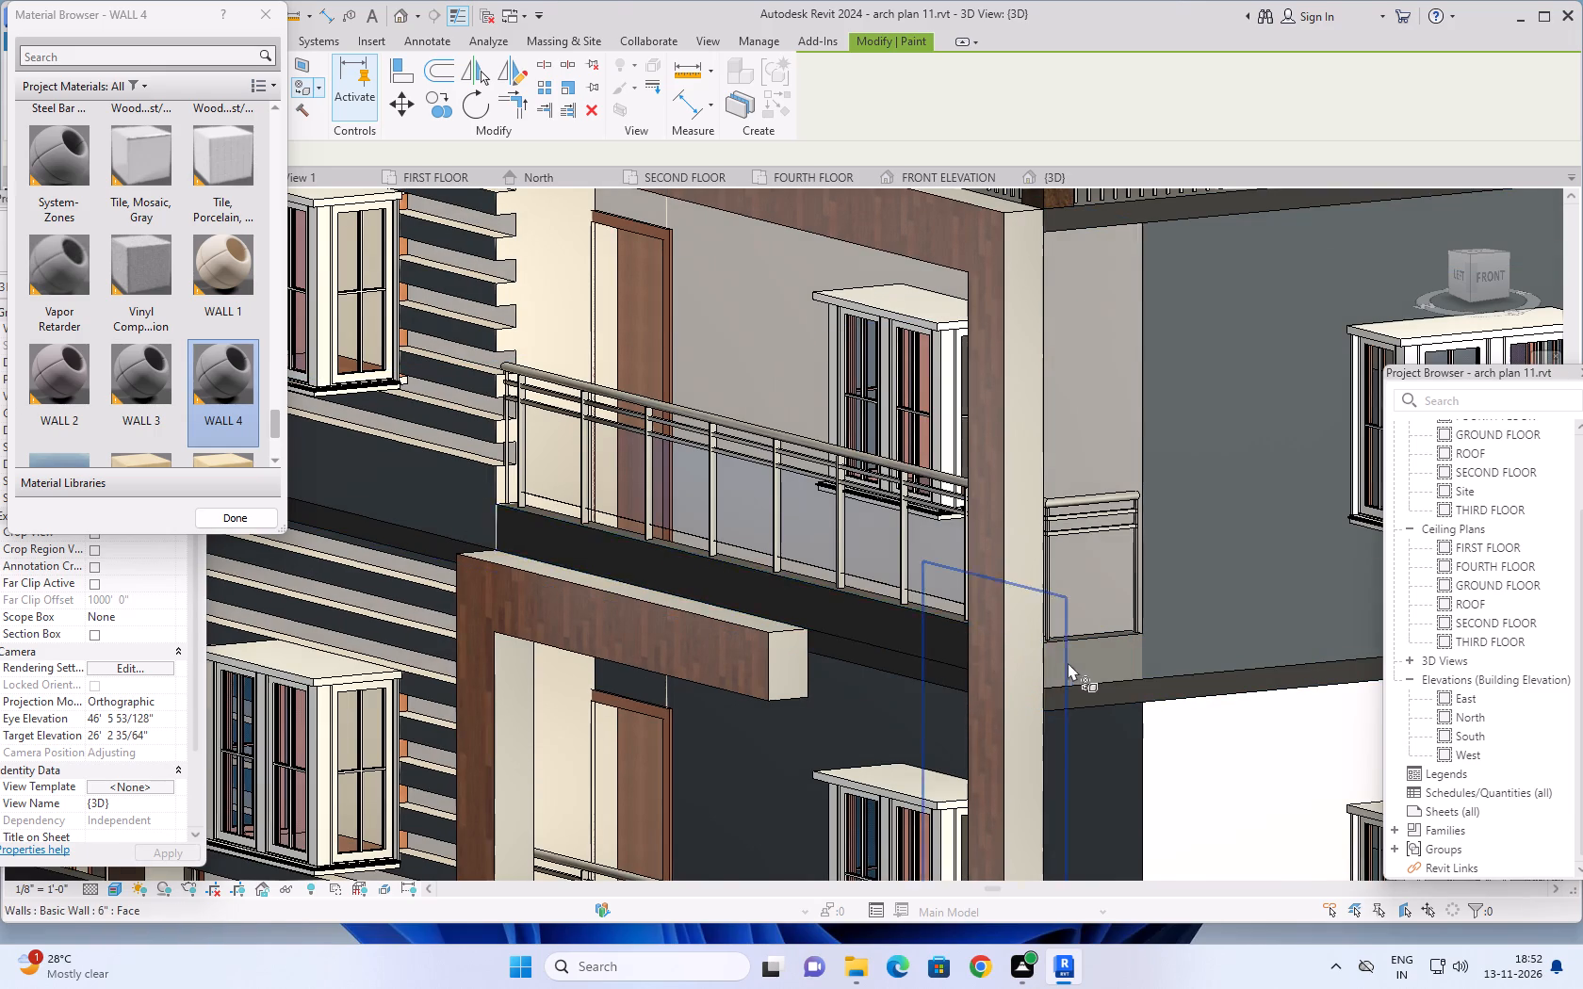
{"action": "scroll", "coordinate": [1068, 662], "scroll_direction": "down", "scroll_amount": 4}
{"action": "middle_click_drag", "start_coordinate": [1096, 673], "coordinate": [883, 411]}
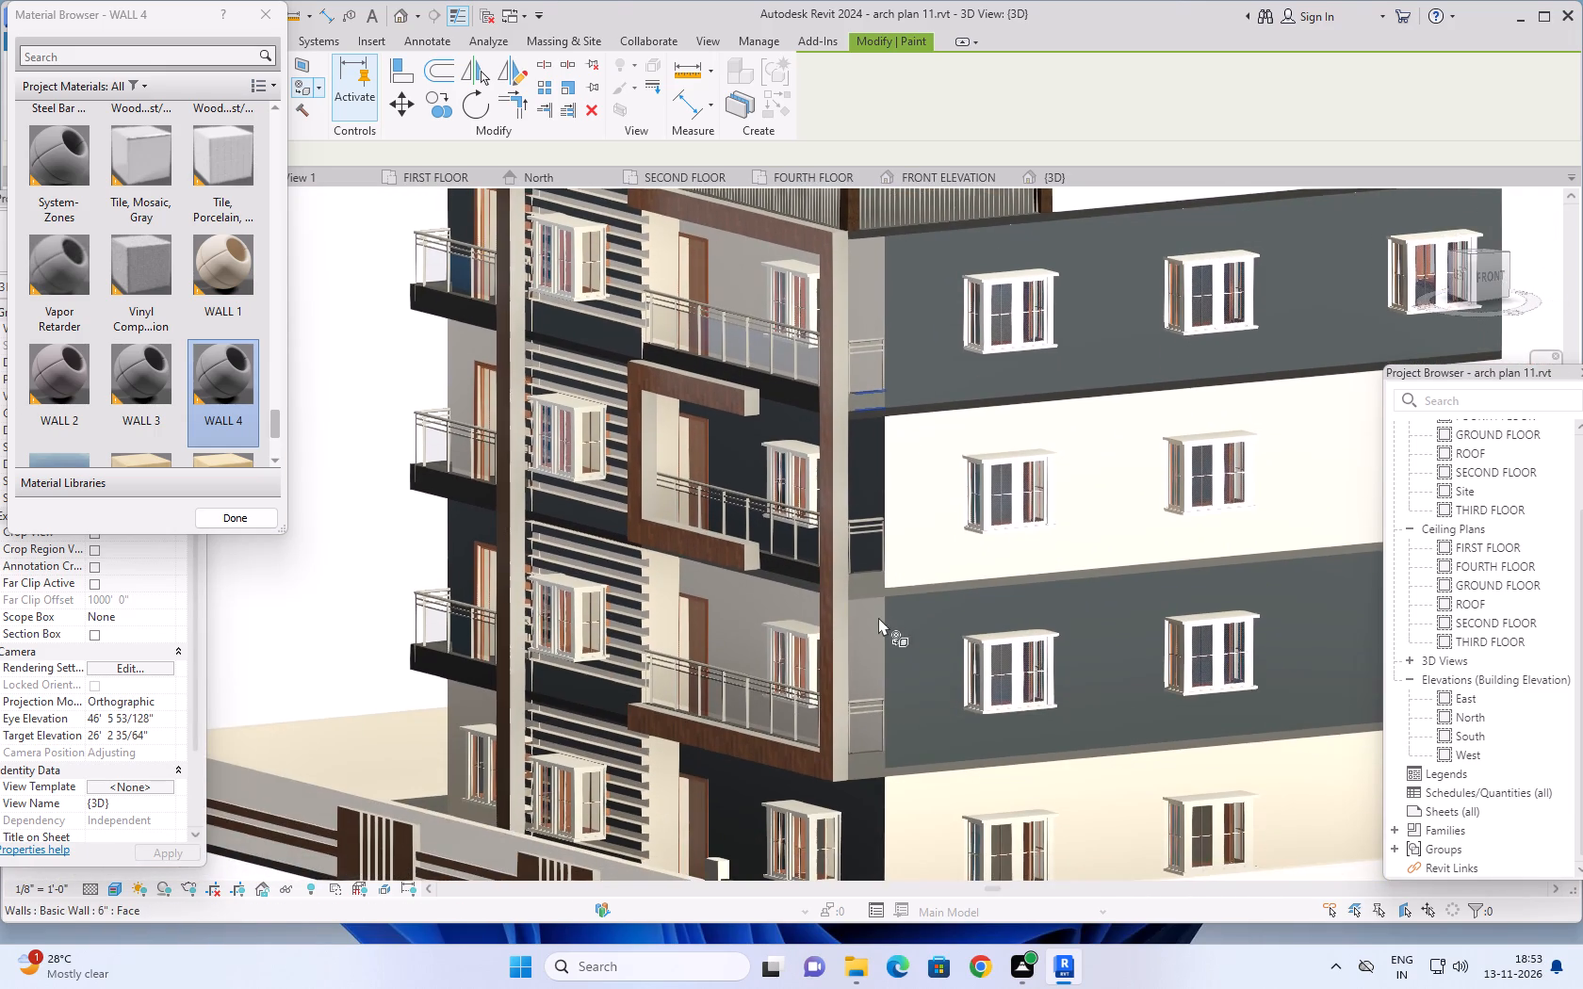
{"action": "scroll", "coordinate": [862, 579], "scroll_direction": "up", "scroll_amount": 6}
{"action": "left_click", "coordinate": [867, 578]}
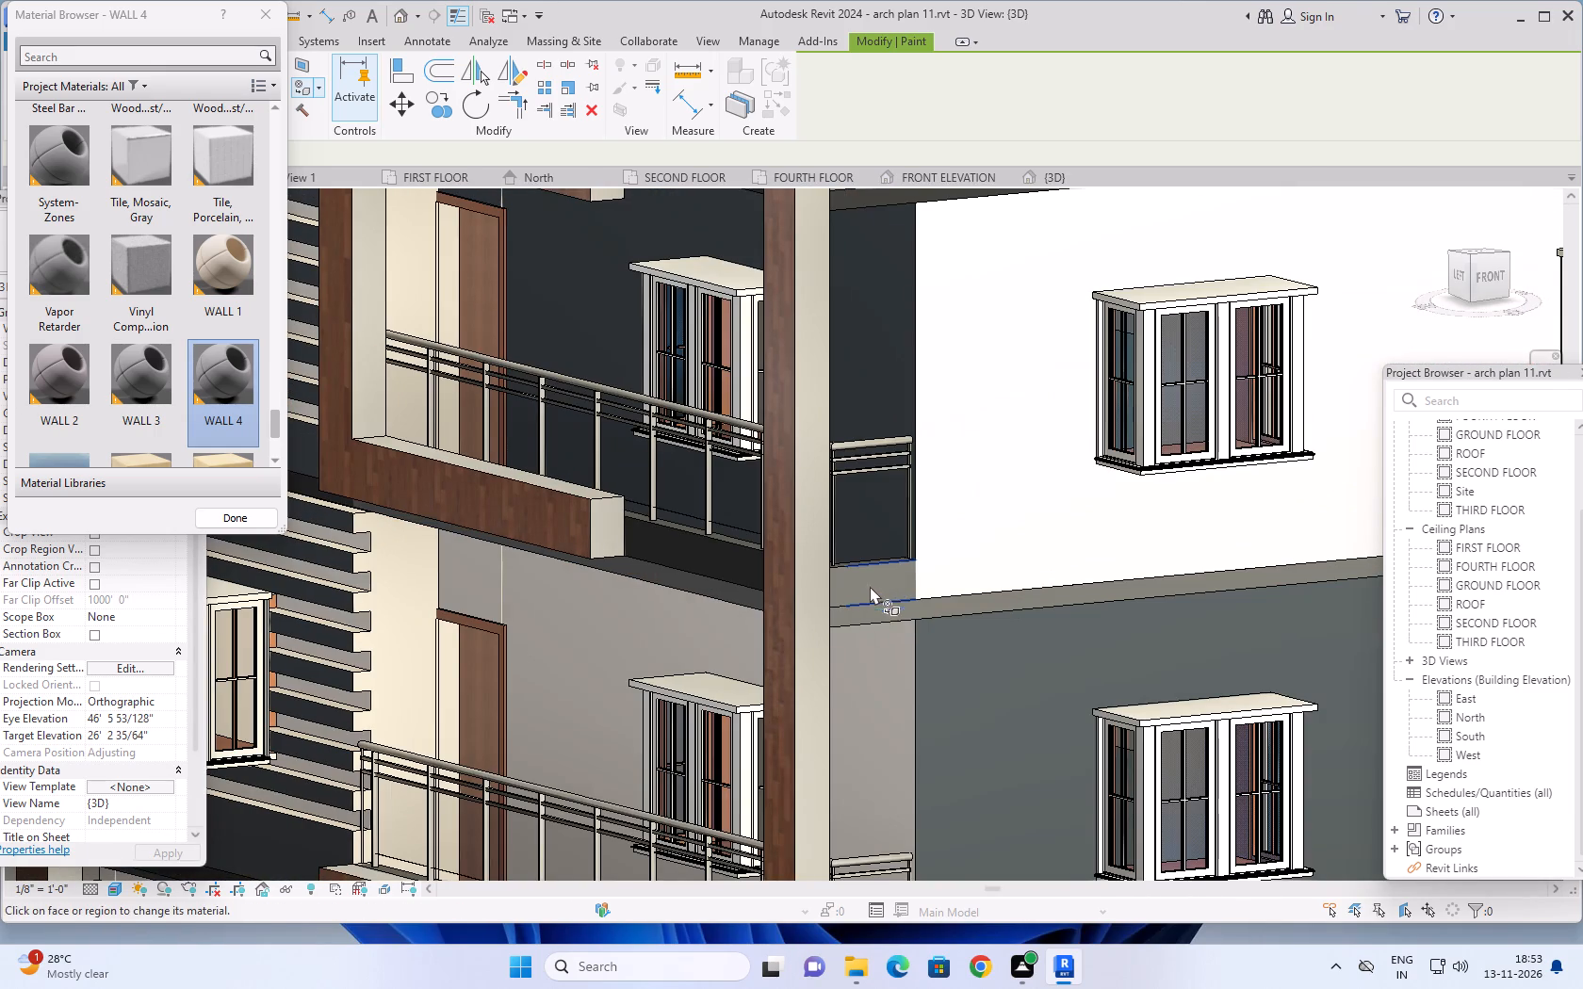
{"action": "left_click", "coordinate": [871, 611]}
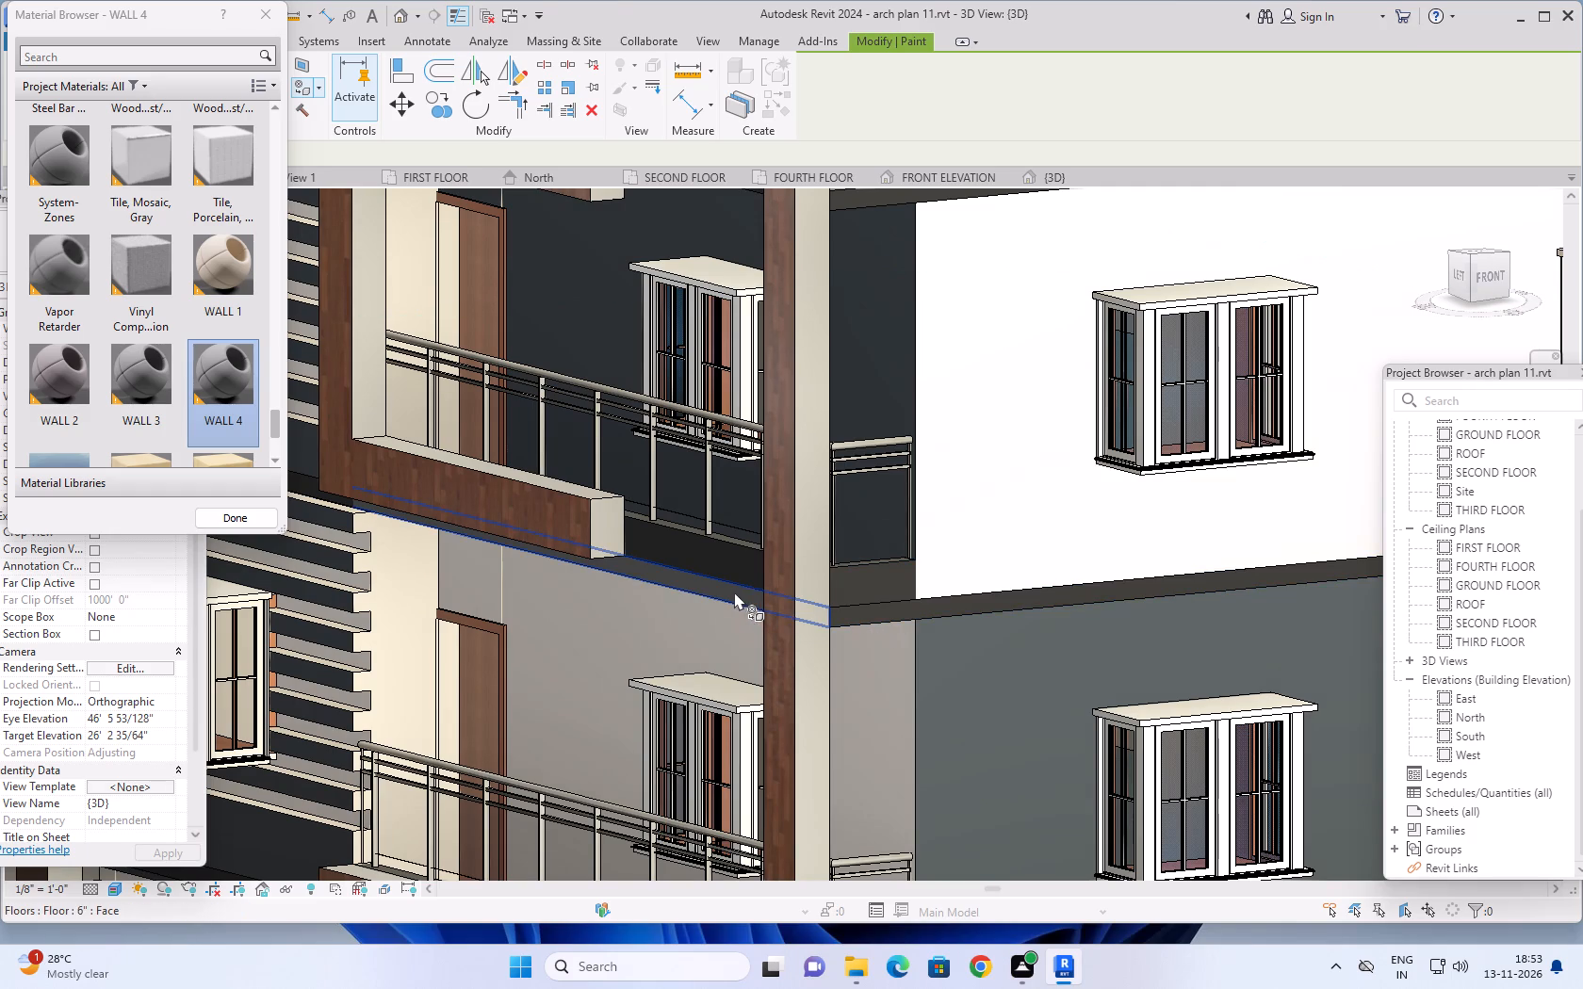
{"action": "left_click", "coordinate": [733, 592]}
Paint the first-floor slab edges with WALL 4 along the building's front side and at the corner balcony's side.
{"action": "scroll", "coordinate": [898, 608], "scroll_direction": "down", "scroll_amount": 3}
{"action": "middle_click_drag", "start_coordinate": [906, 612], "coordinate": [867, 414]}
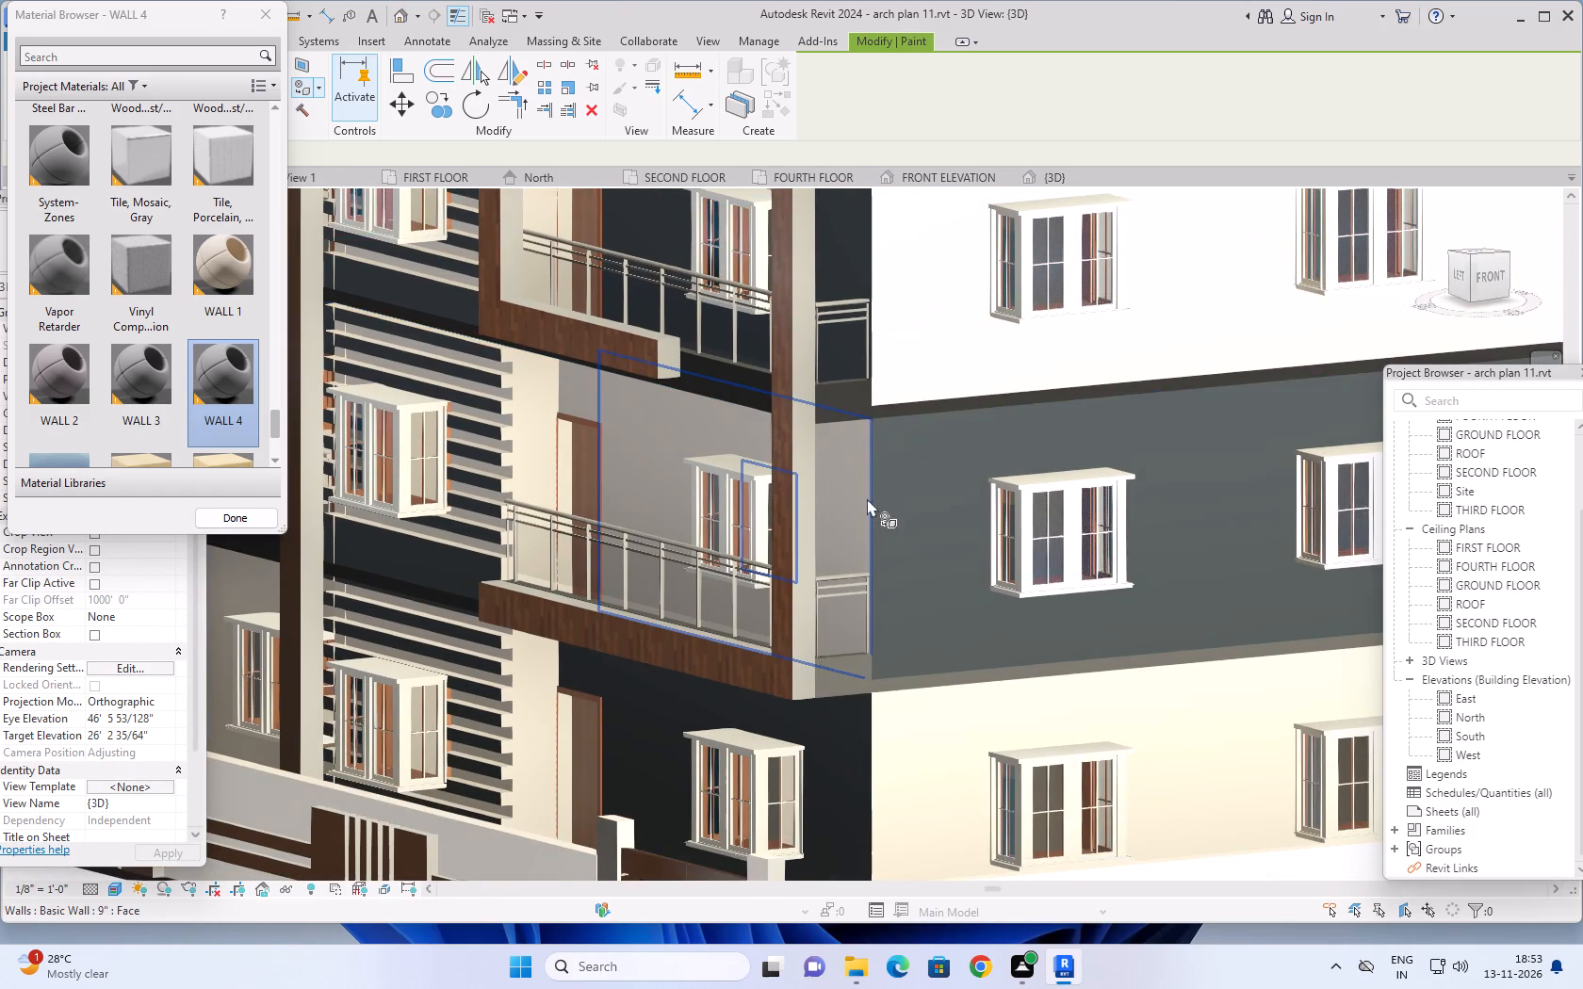
{"action": "scroll", "coordinate": [868, 695], "scroll_direction": "up", "scroll_amount": 4}
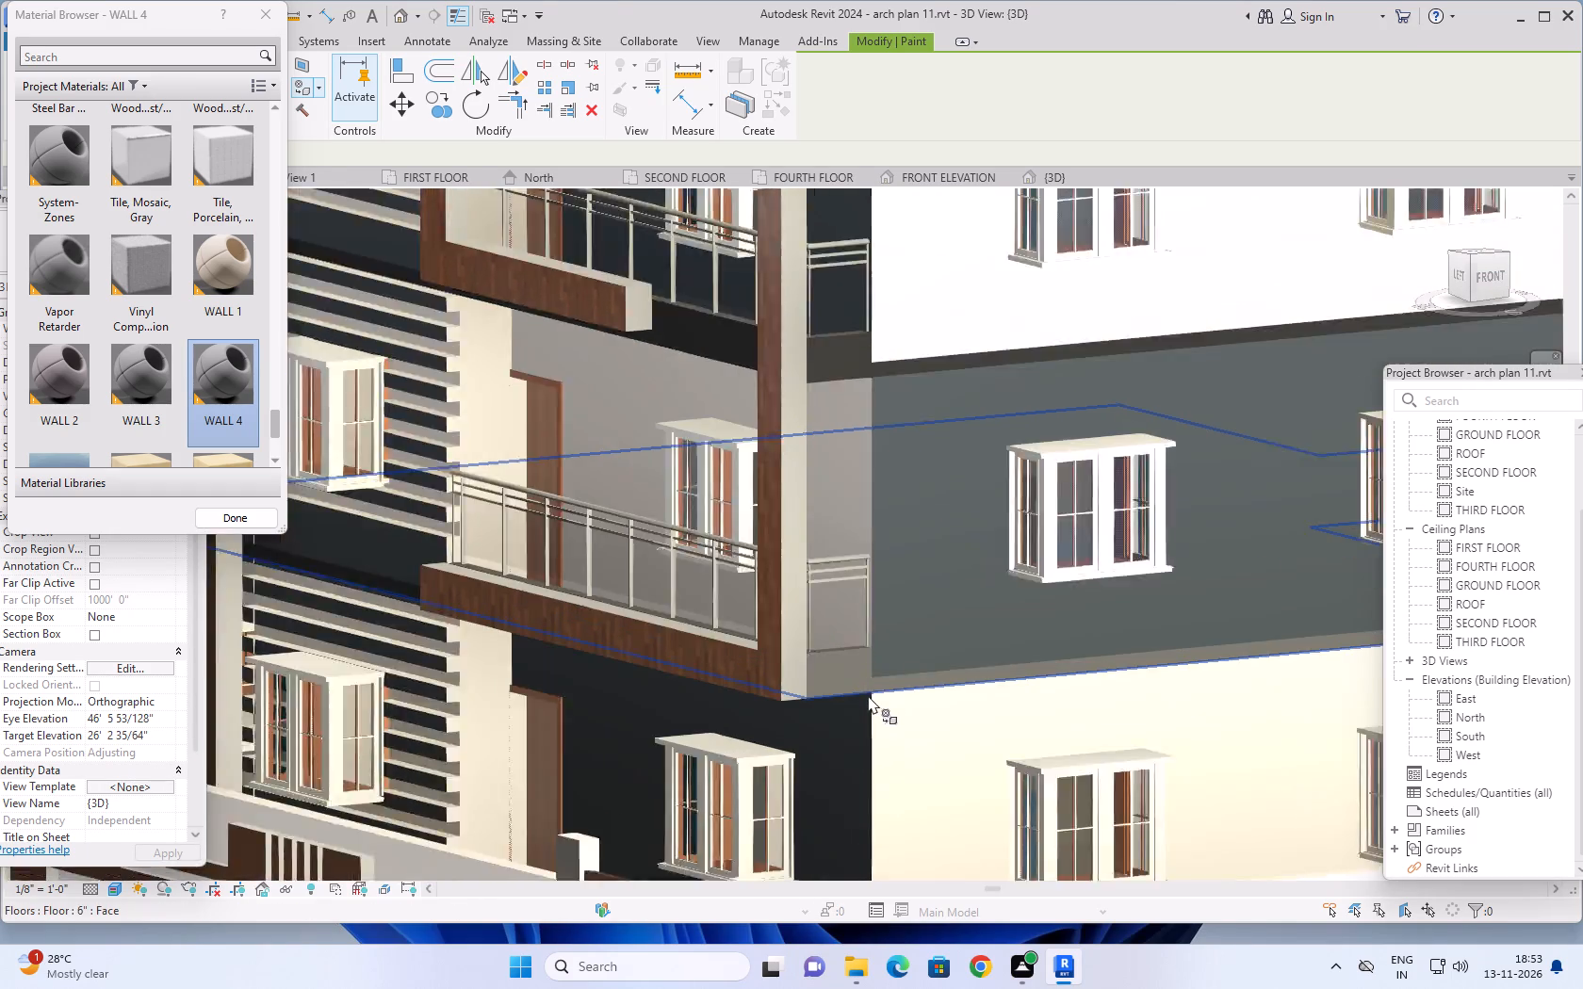
{"action": "scroll", "coordinate": [868, 695], "scroll_direction": "up", "scroll_amount": 1}
{"action": "left_click", "coordinate": [845, 677]}
{"action": "left_click", "coordinate": [818, 642]}
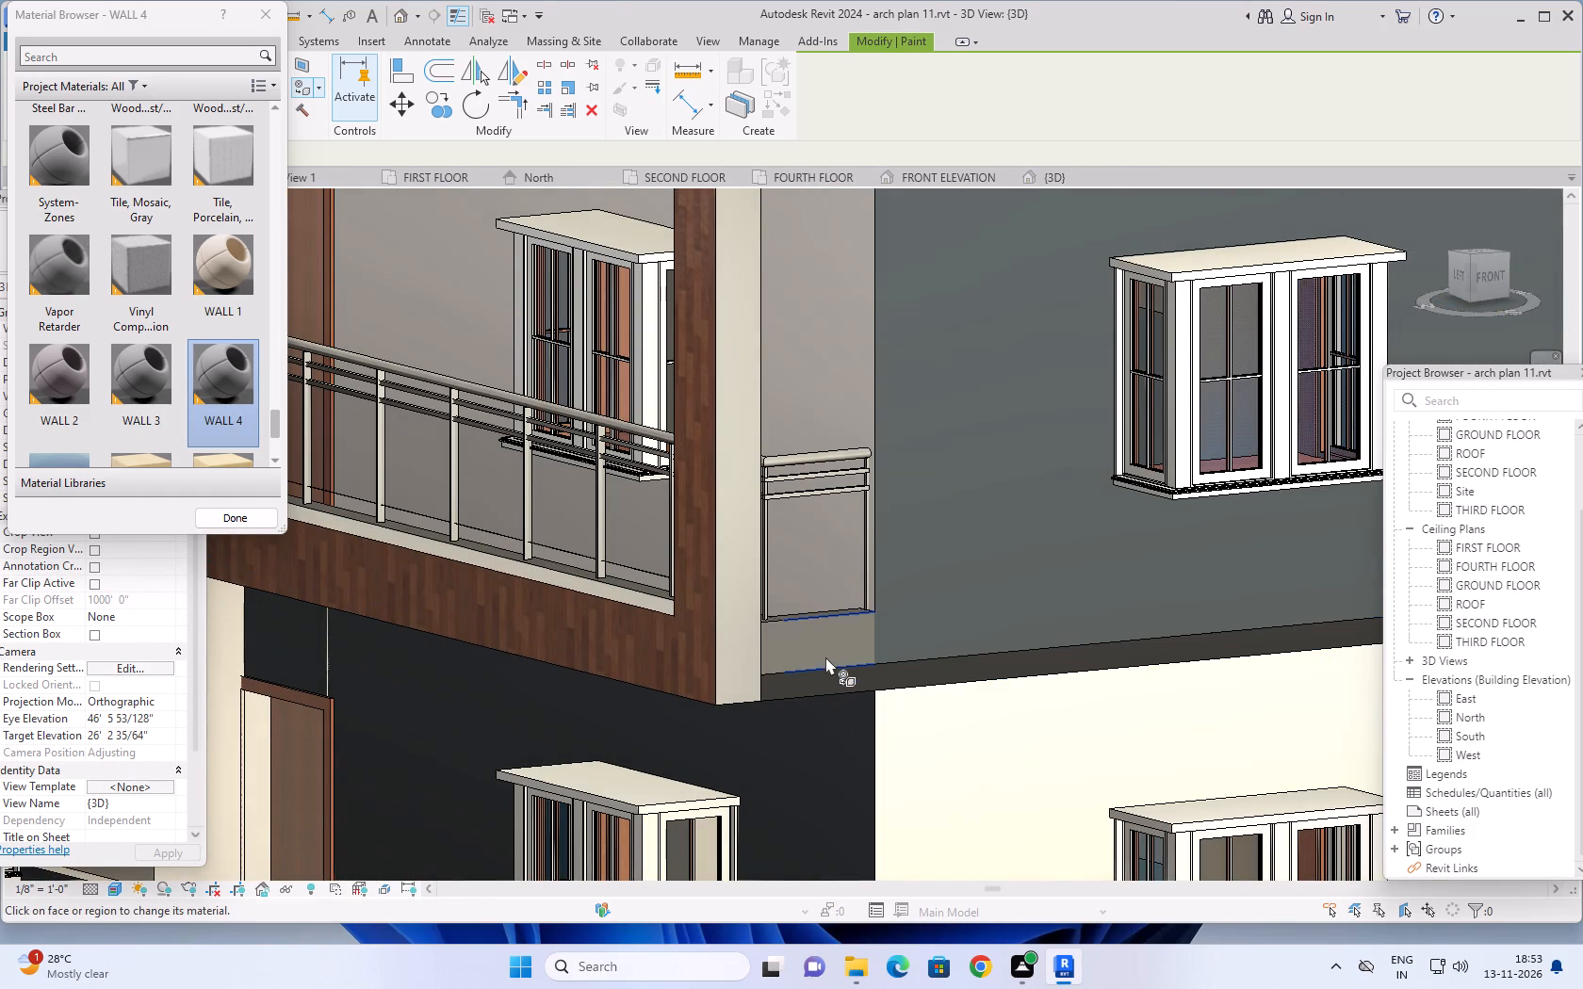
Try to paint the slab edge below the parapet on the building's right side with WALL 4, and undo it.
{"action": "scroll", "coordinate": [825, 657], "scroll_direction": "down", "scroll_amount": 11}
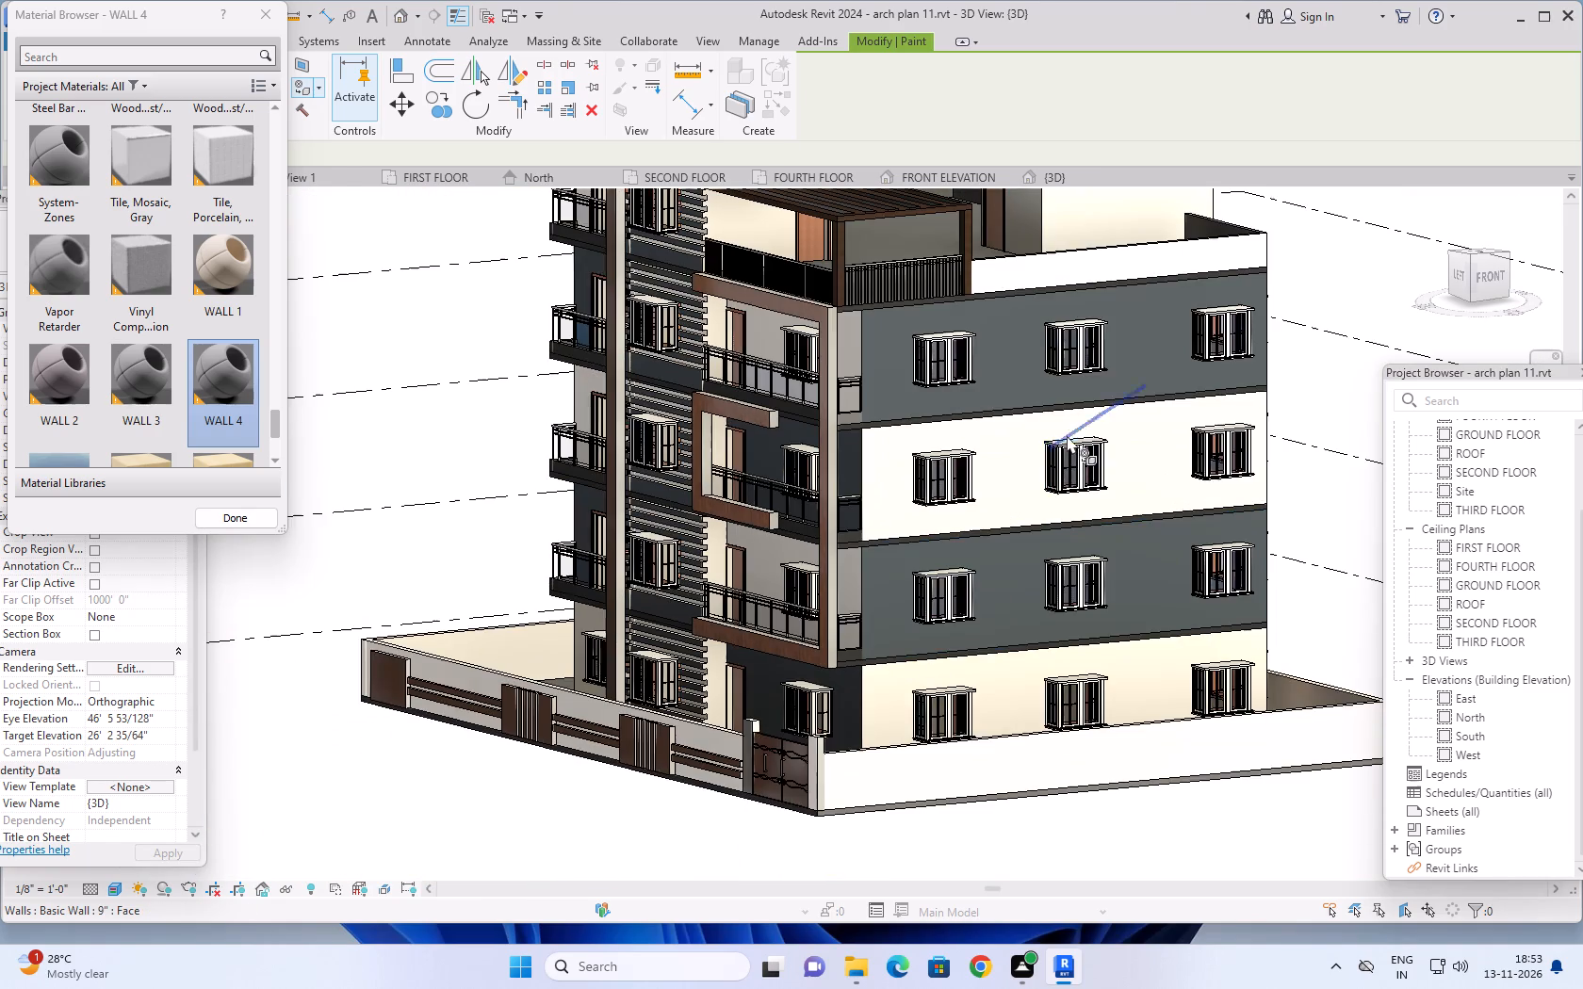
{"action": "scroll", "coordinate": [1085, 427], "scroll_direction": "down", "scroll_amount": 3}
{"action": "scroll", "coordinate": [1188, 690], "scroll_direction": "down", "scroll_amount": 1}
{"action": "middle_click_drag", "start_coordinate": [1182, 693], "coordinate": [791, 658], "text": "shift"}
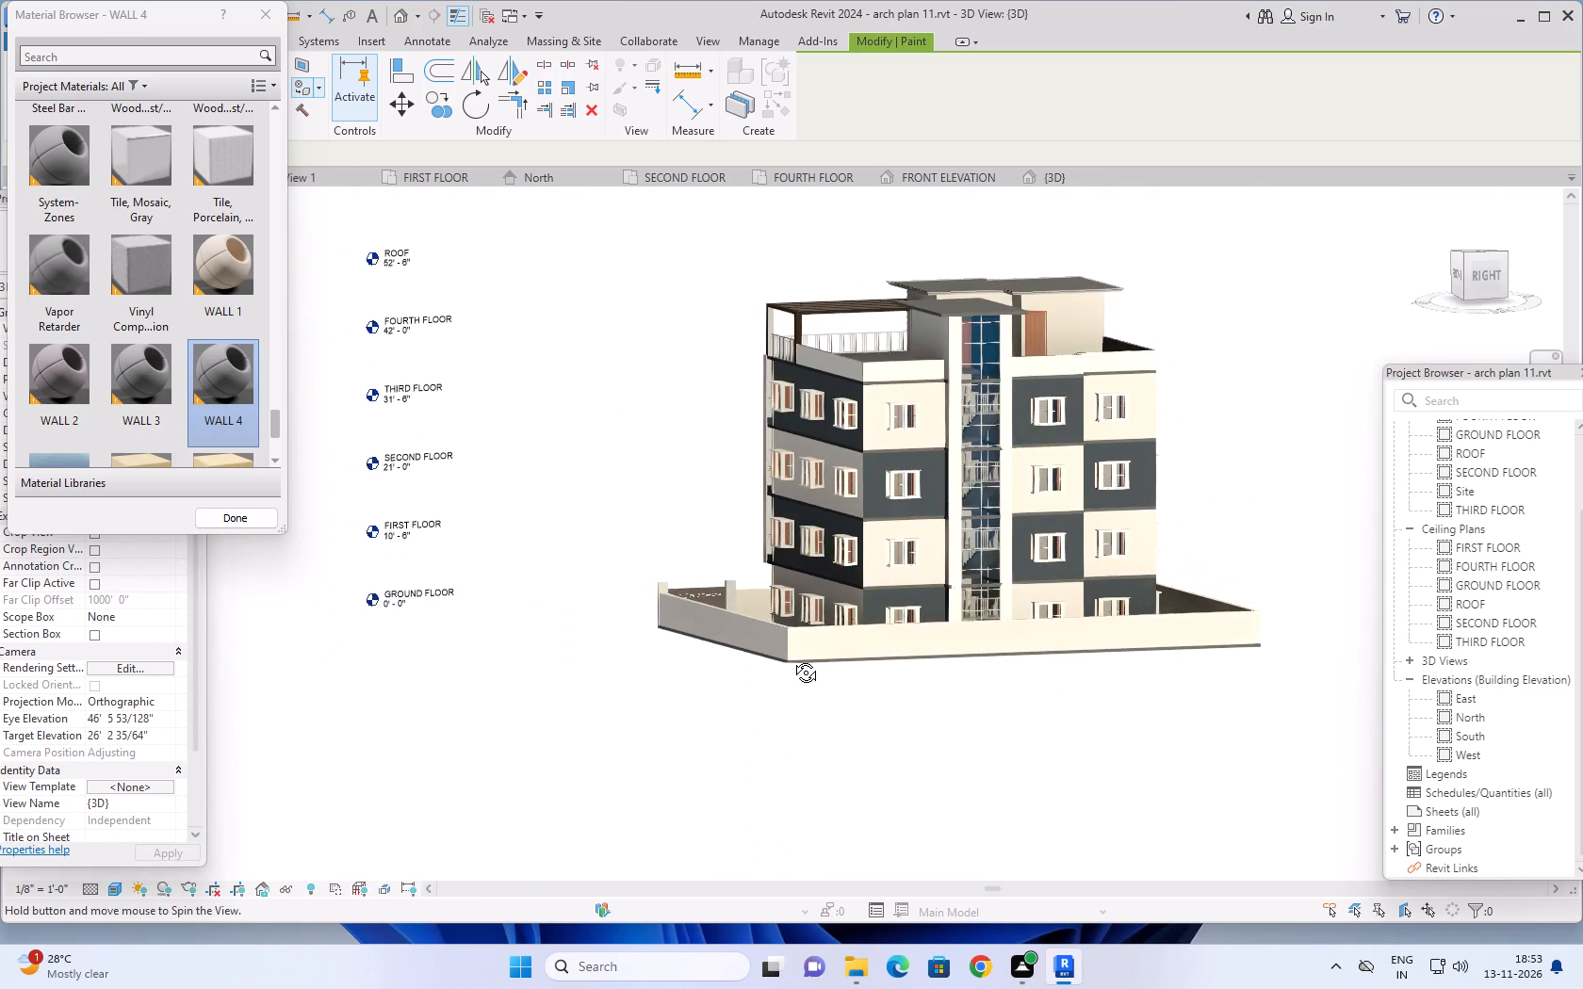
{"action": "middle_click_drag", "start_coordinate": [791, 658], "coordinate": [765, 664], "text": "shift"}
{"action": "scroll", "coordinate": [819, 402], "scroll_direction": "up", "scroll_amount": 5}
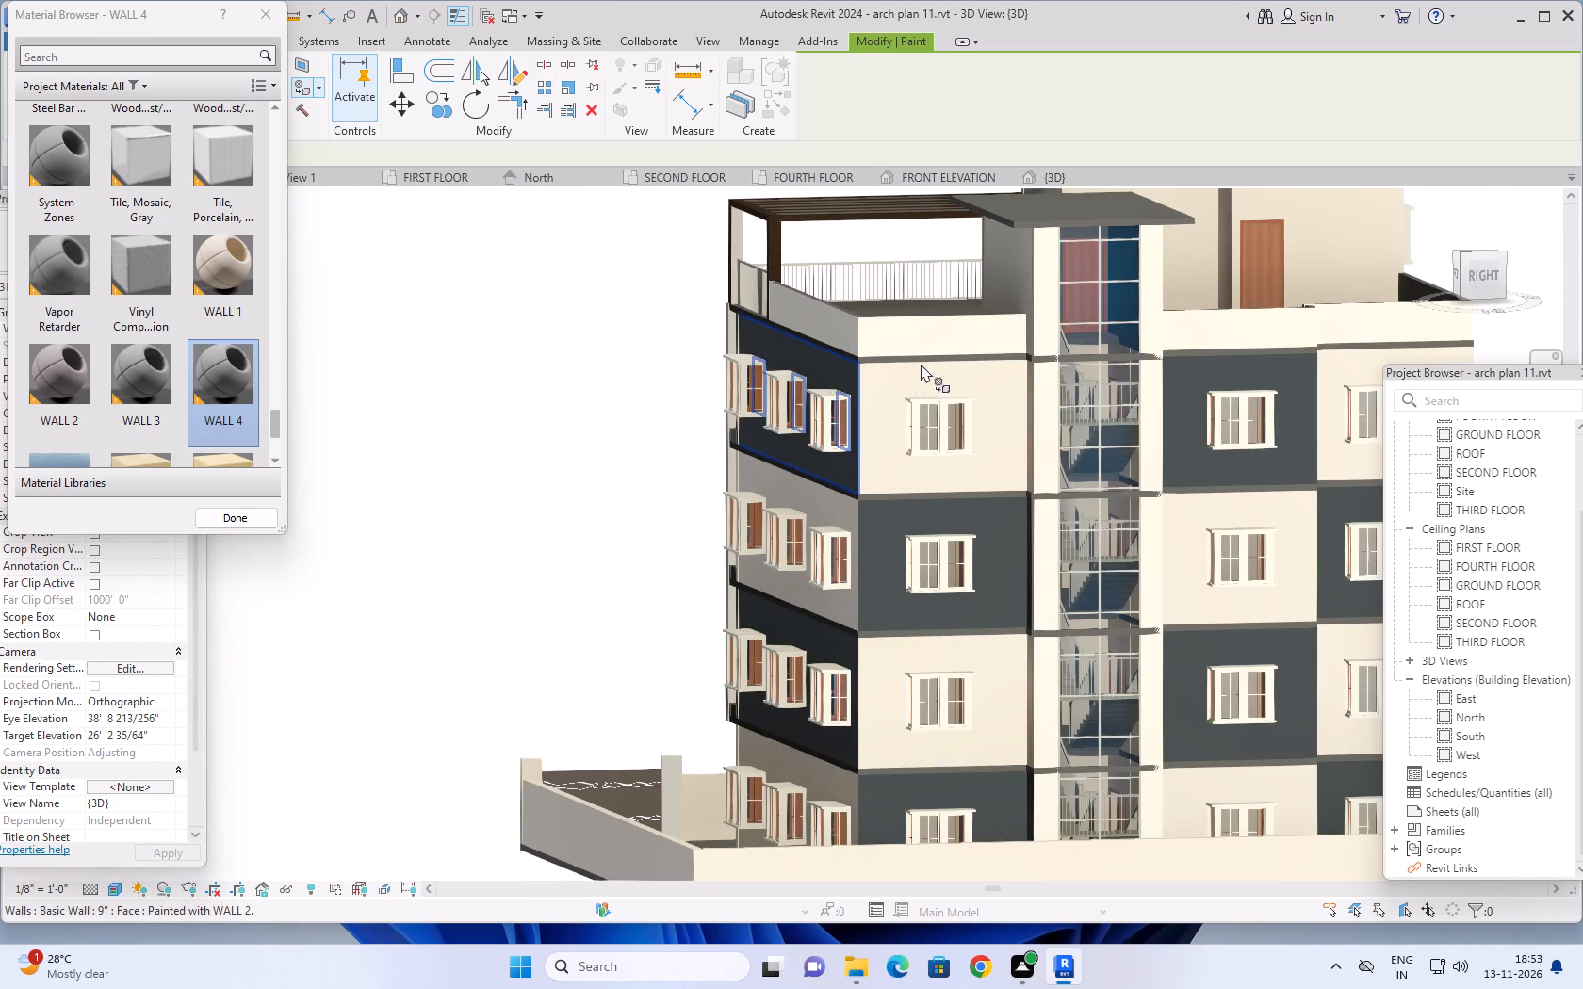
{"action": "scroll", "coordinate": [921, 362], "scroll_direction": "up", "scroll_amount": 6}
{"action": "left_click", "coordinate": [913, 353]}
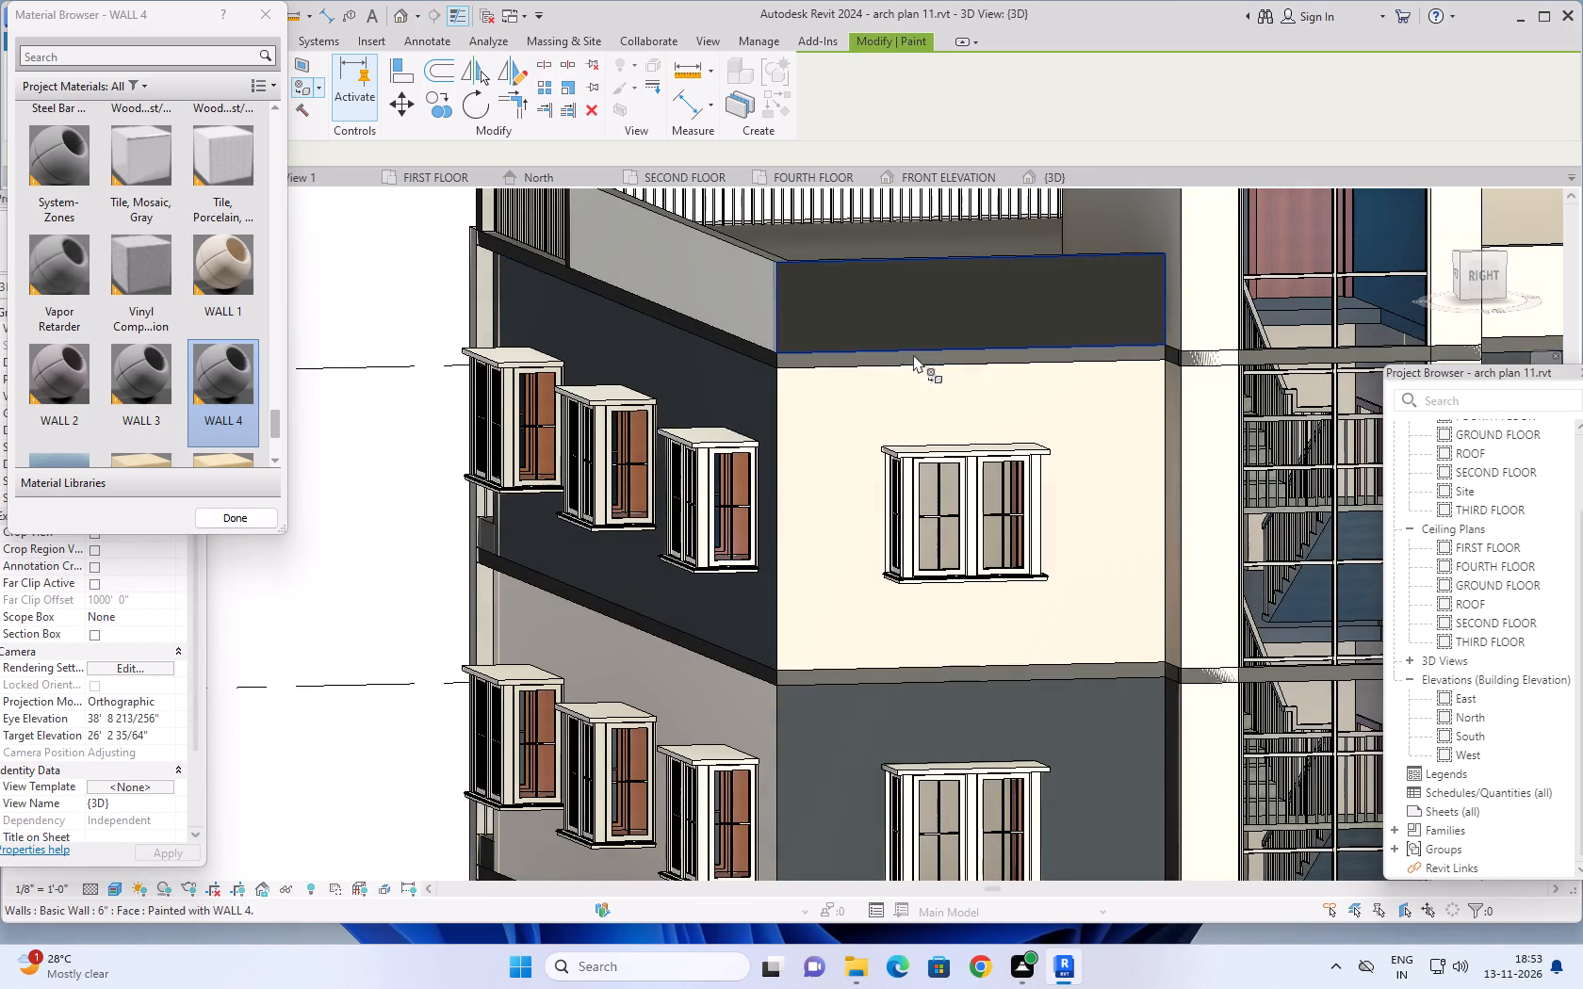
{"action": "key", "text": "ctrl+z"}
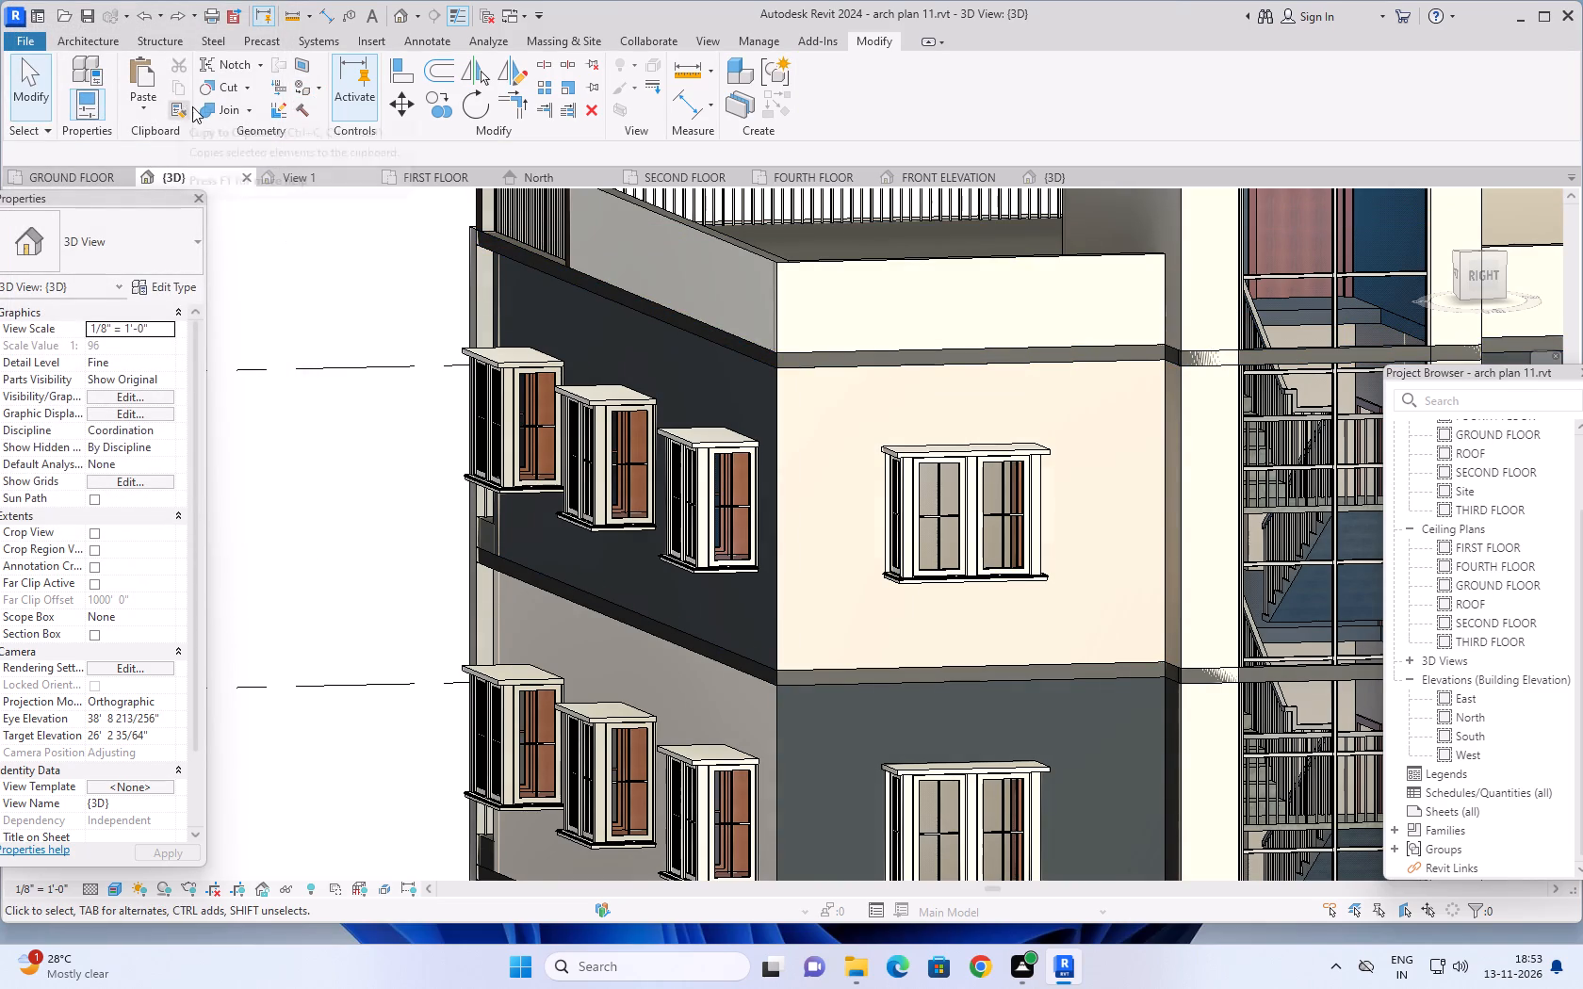
Paint the right side's fourth- and third-floor slab edges between front corner and stair tower, plus the tower's third-floor slab edge, with WALL 4.
{"action": "left_click", "coordinate": [301, 87]}
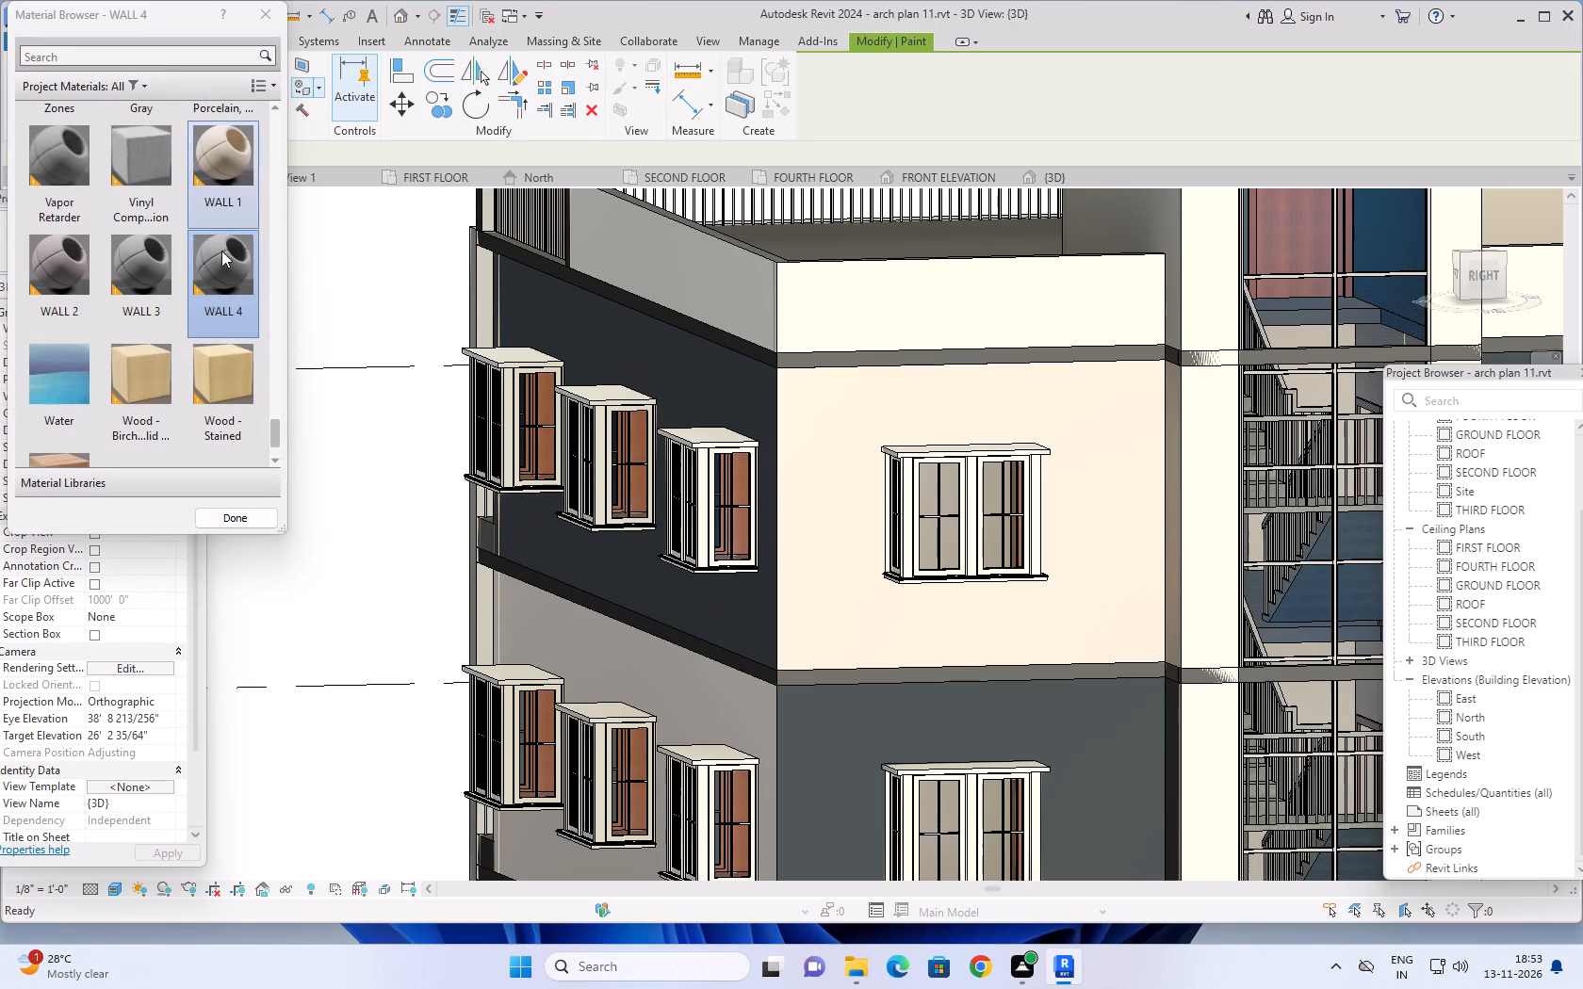
{"action": "left_click", "coordinate": [220, 269]}
{"action": "scroll", "coordinate": [903, 377], "scroll_direction": "up", "scroll_amount": 4}
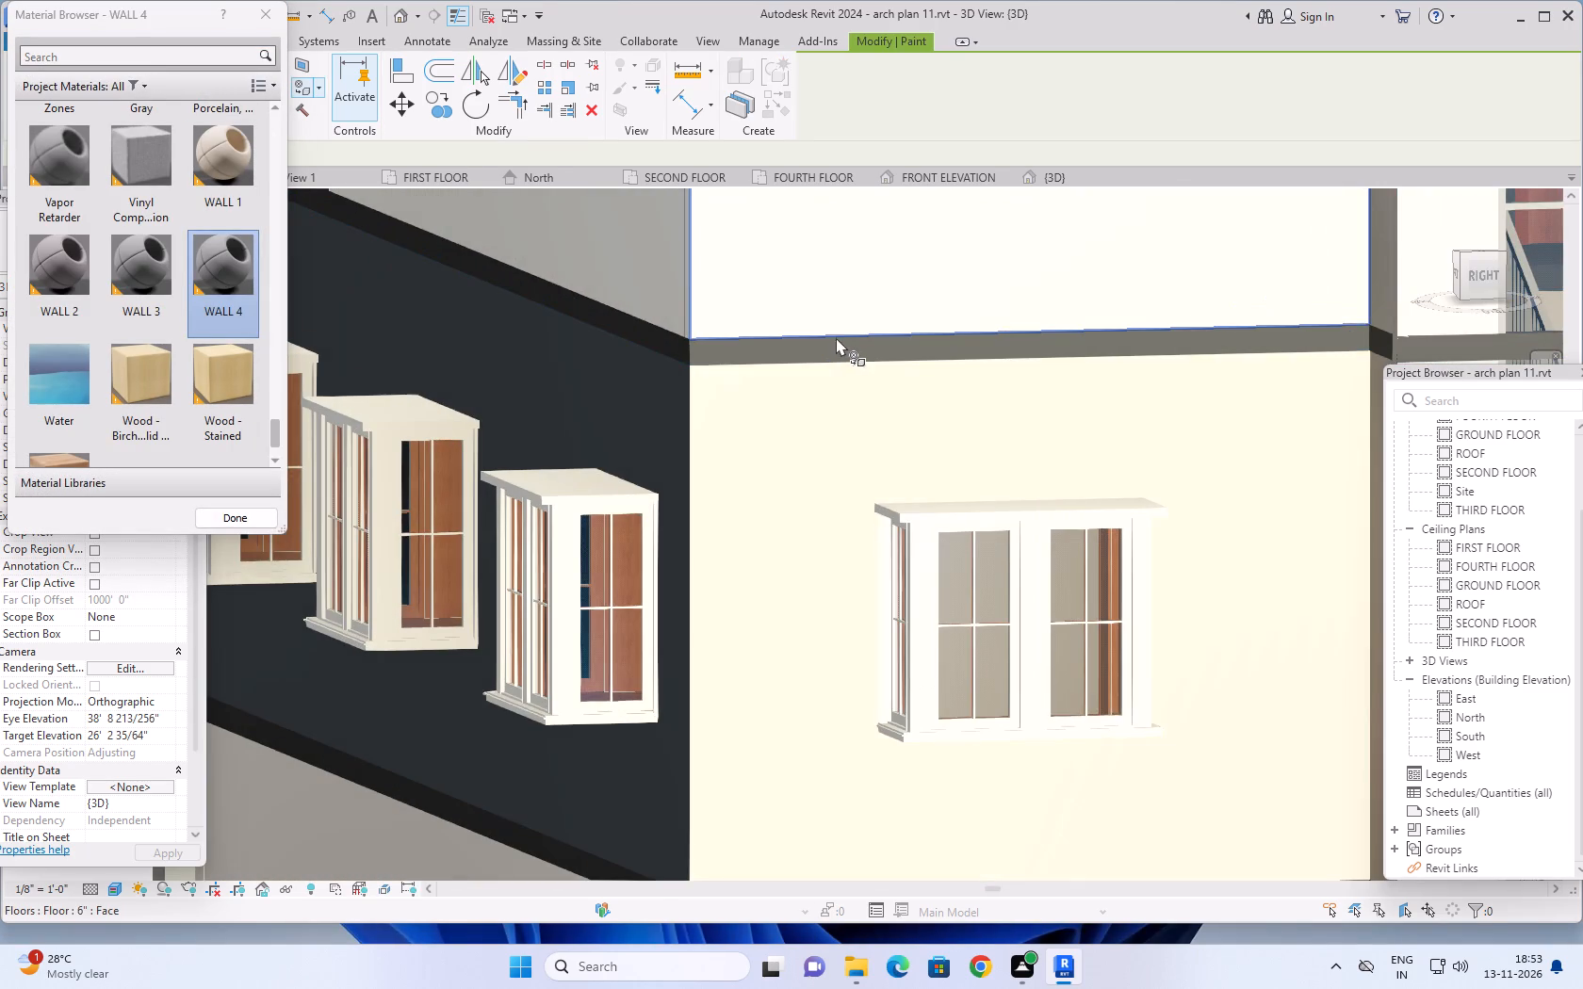
{"action": "left_click", "coordinate": [840, 347]}
{"action": "scroll", "coordinate": [908, 443], "scroll_direction": "down", "scroll_amount": 3}
{"action": "middle_click_drag", "start_coordinate": [886, 437], "coordinate": [826, 309]}
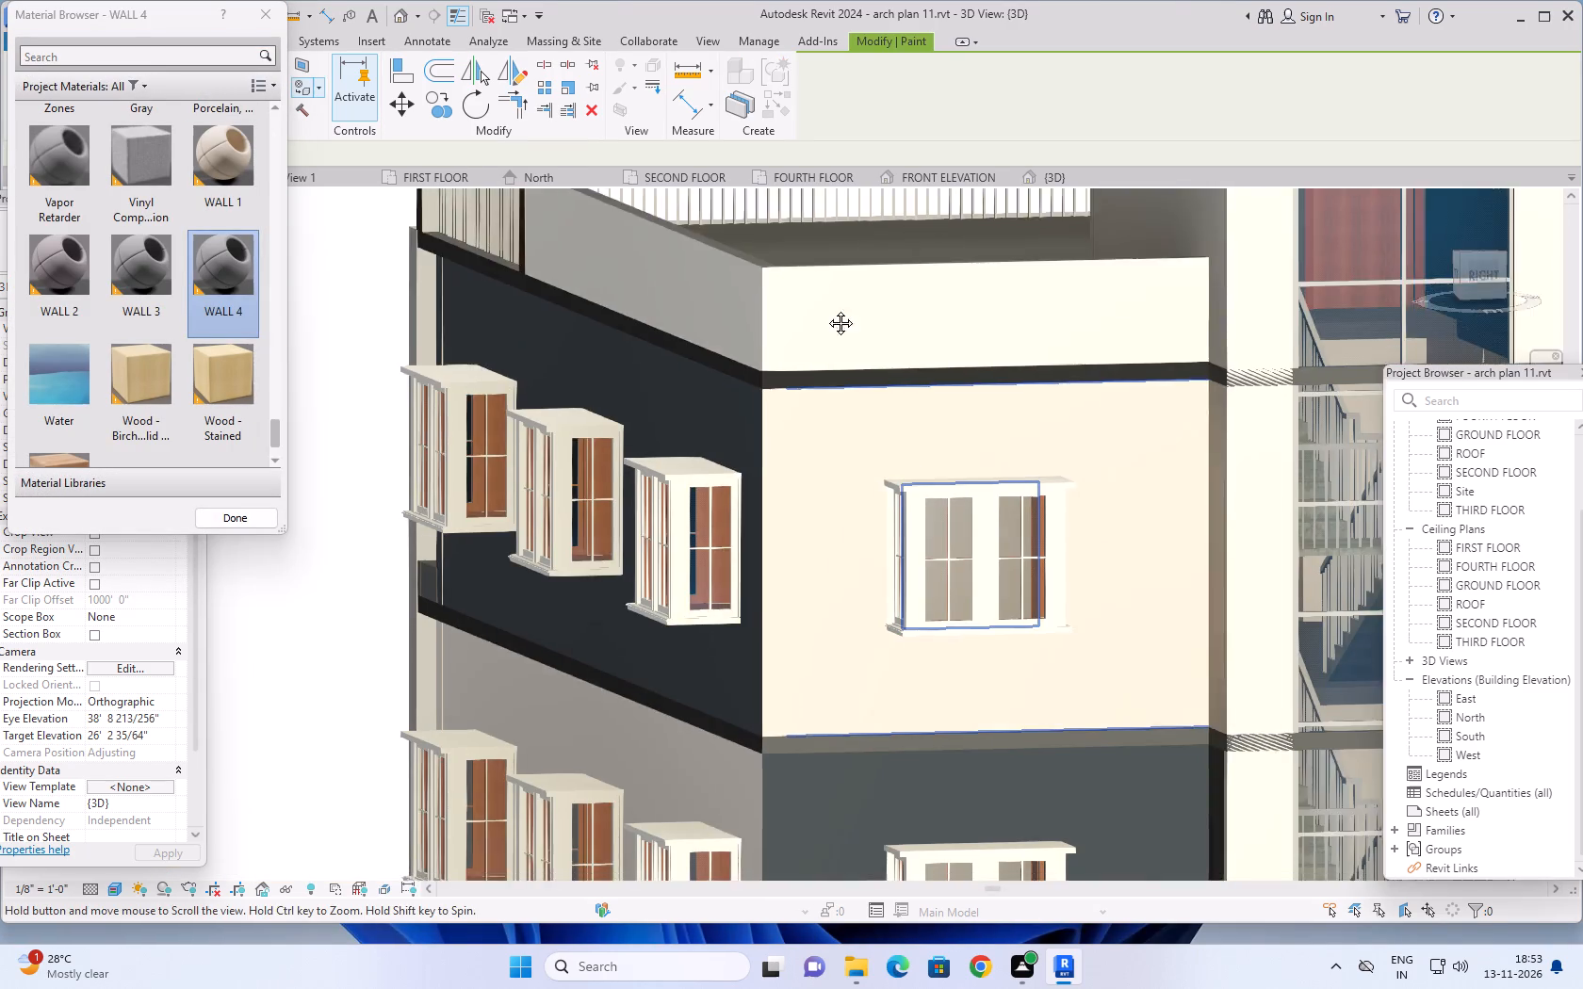
{"action": "middle_click_drag", "start_coordinate": [826, 309], "coordinate": [786, 260]}
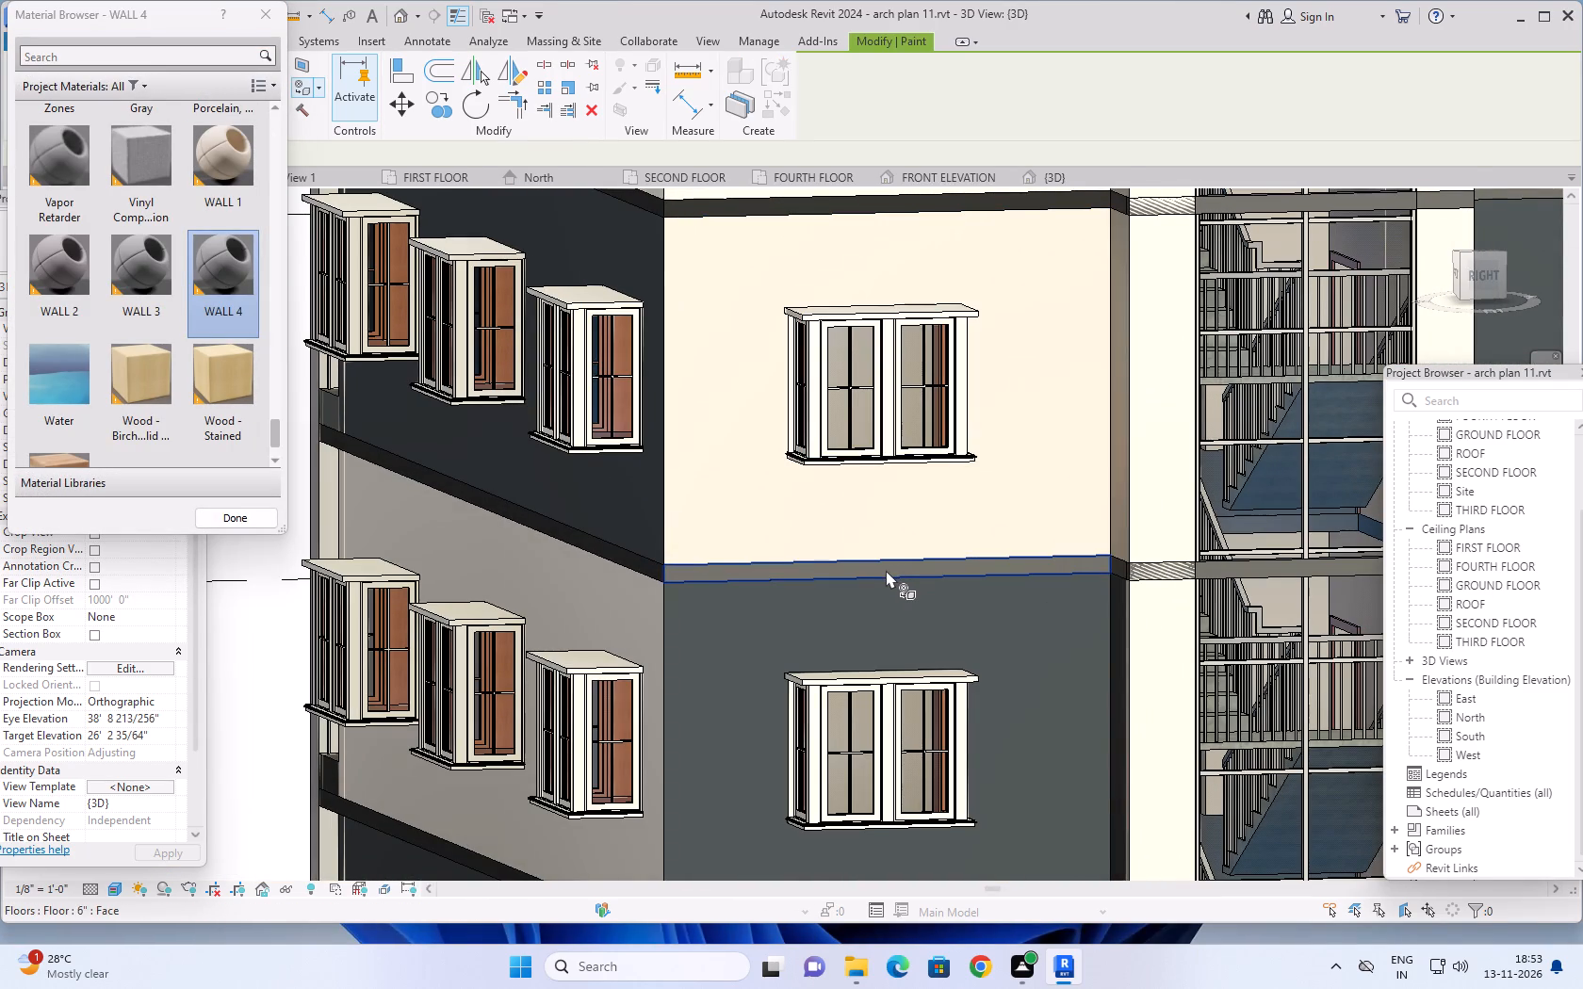
{"action": "left_click", "coordinate": [885, 569]}
{"action": "scroll", "coordinate": [1151, 567], "scroll_direction": "up", "scroll_amount": 5}
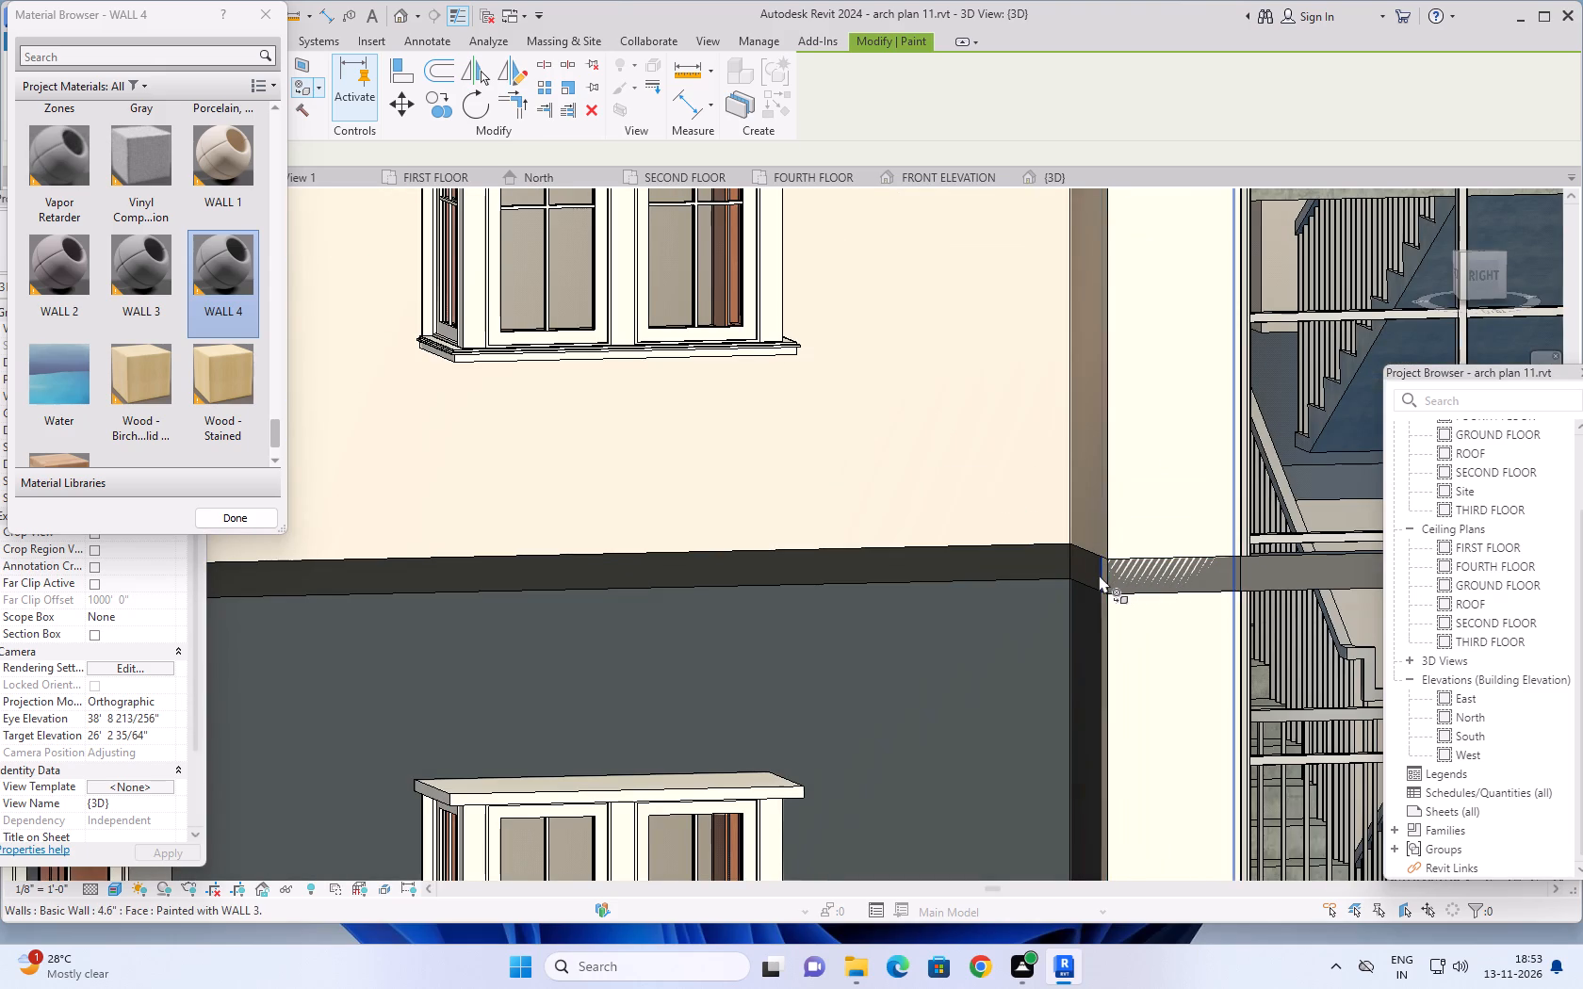
{"action": "left_click", "coordinate": [1277, 567]}
Paint the fourth-floor slab edge across the stair tower on the building's right side with WALL 4.
{"action": "scroll", "coordinate": [1280, 567], "scroll_direction": "down", "scroll_amount": 4}
{"action": "middle_click_drag", "start_coordinate": [1282, 566], "coordinate": [1195, 553]}
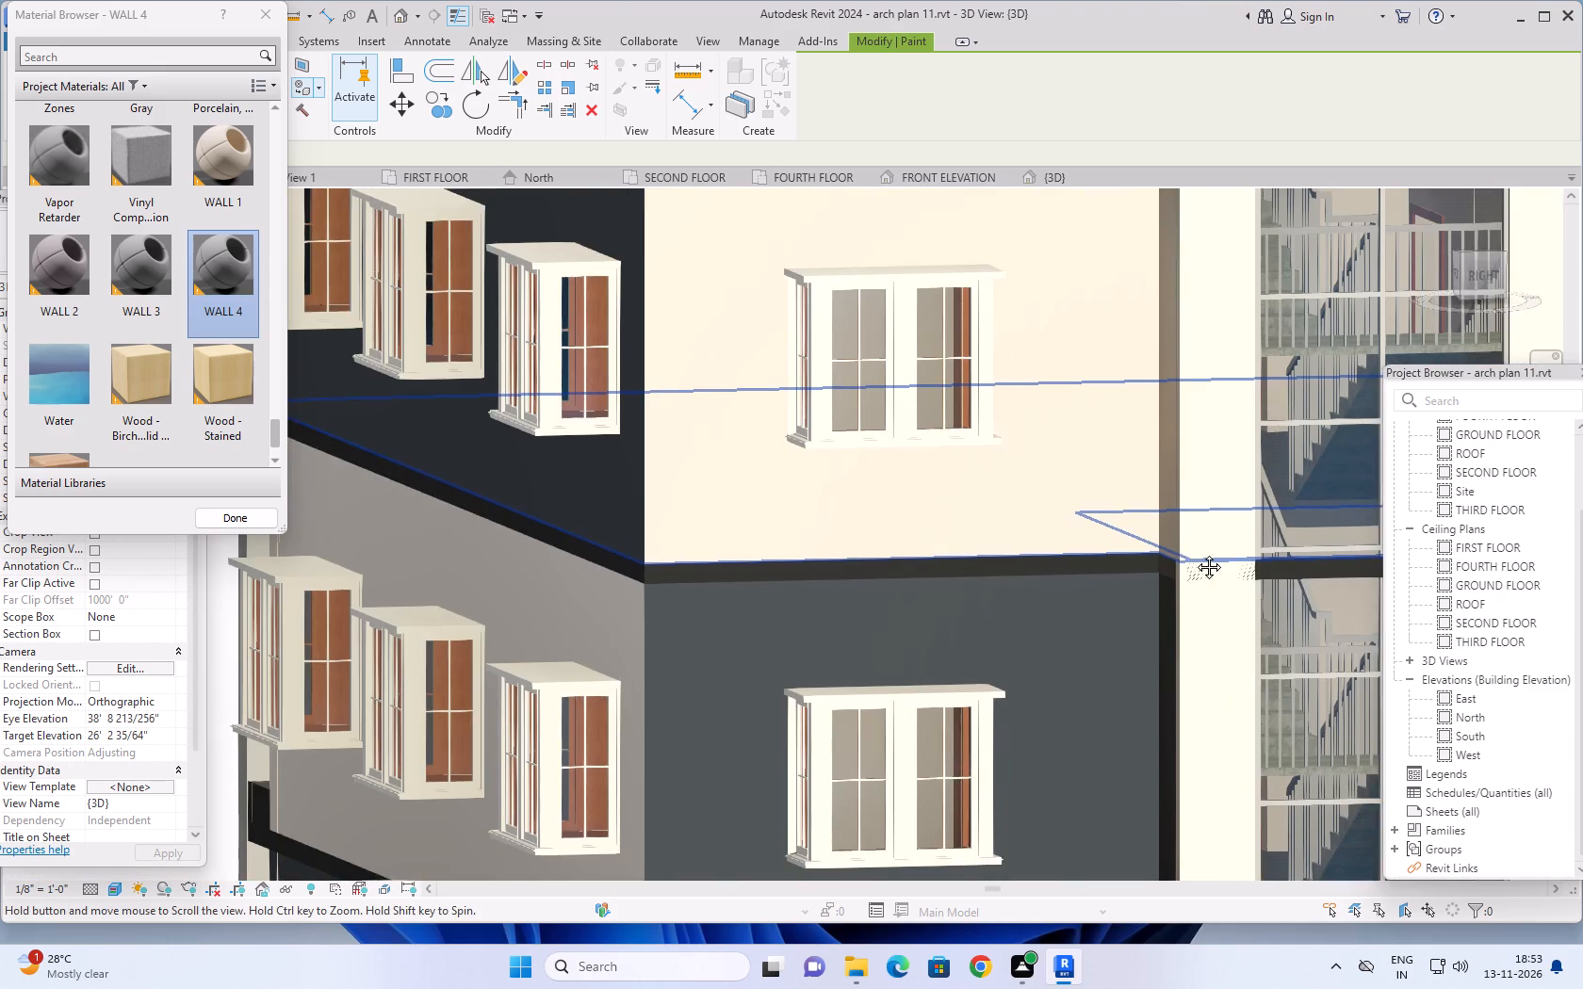
{"action": "middle_click_drag", "start_coordinate": [1195, 553], "coordinate": [834, 518]}
{"action": "scroll", "coordinate": [1095, 517], "scroll_direction": "down", "scroll_amount": 5}
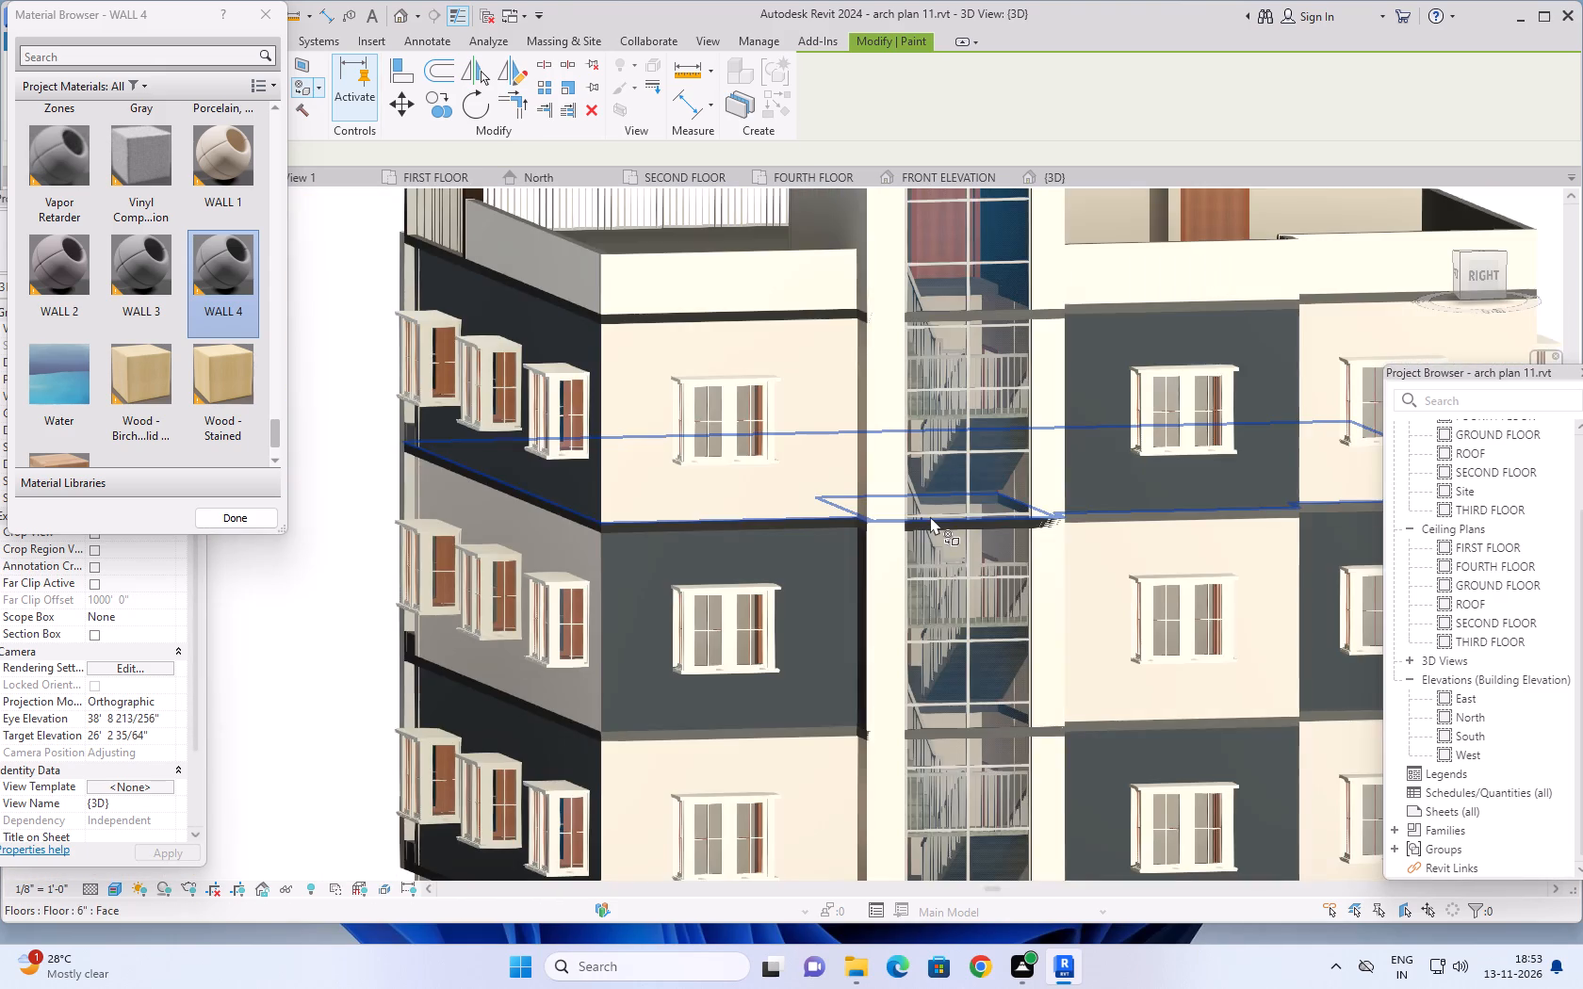
{"action": "scroll", "coordinate": [930, 516], "scroll_direction": "down", "scroll_amount": 3}
{"action": "scroll", "coordinate": [932, 400], "scroll_direction": "up", "scroll_amount": 7}
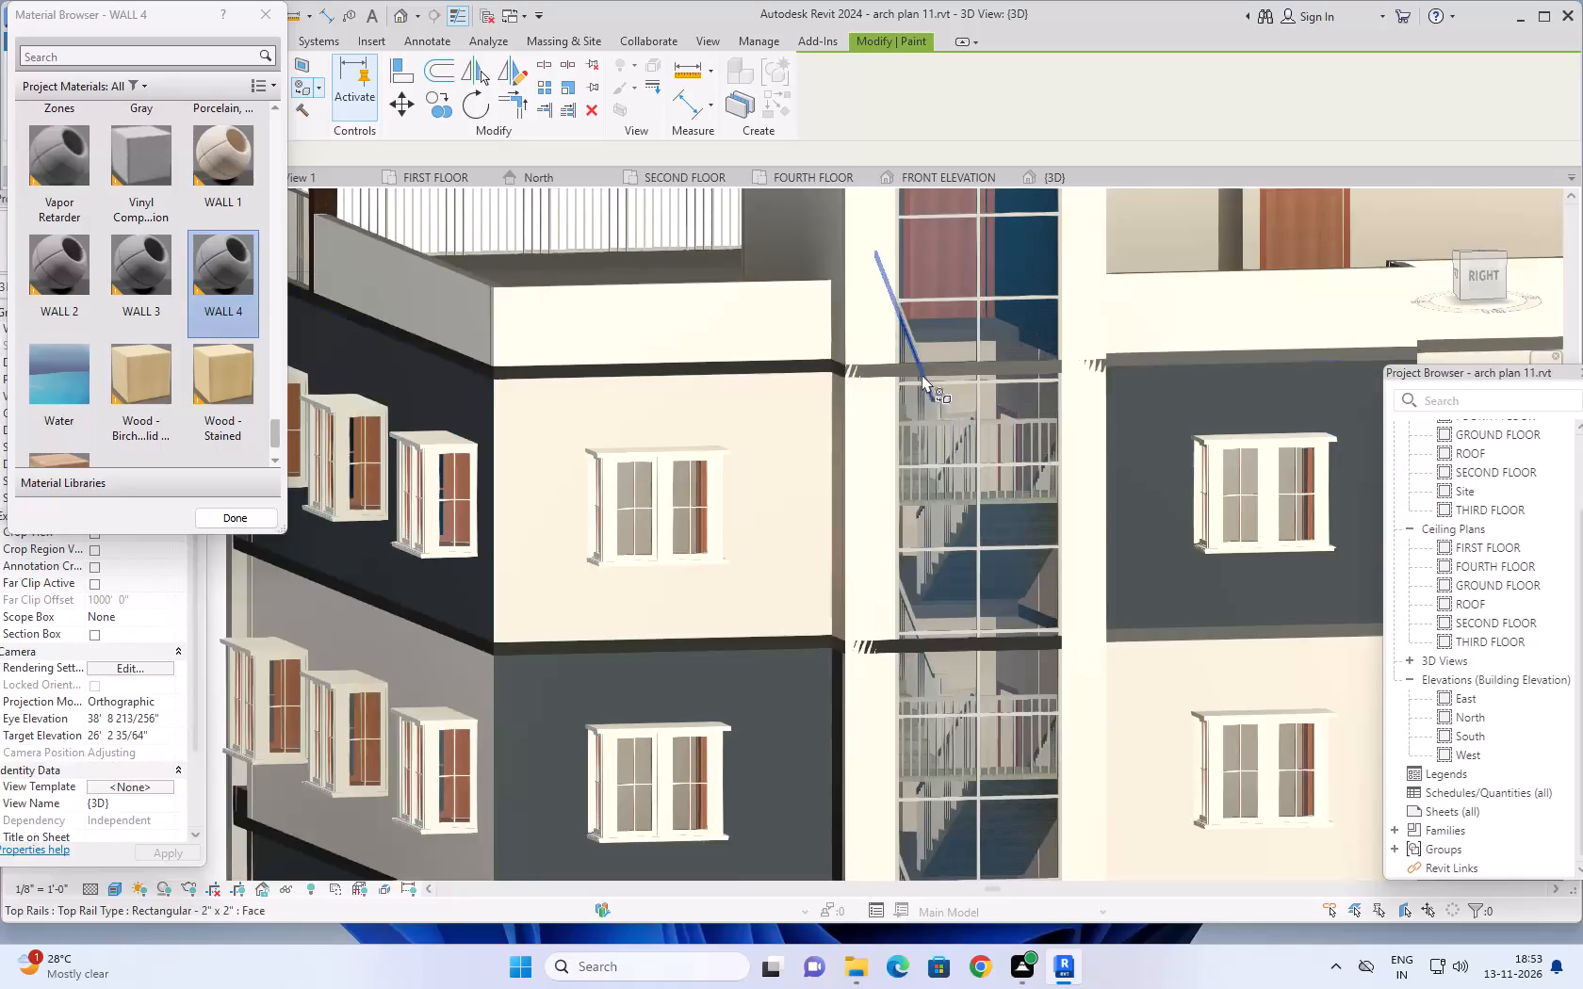
{"action": "scroll", "coordinate": [922, 374], "scroll_direction": "up", "scroll_amount": 3}
{"action": "left_click", "coordinate": [955, 358]}
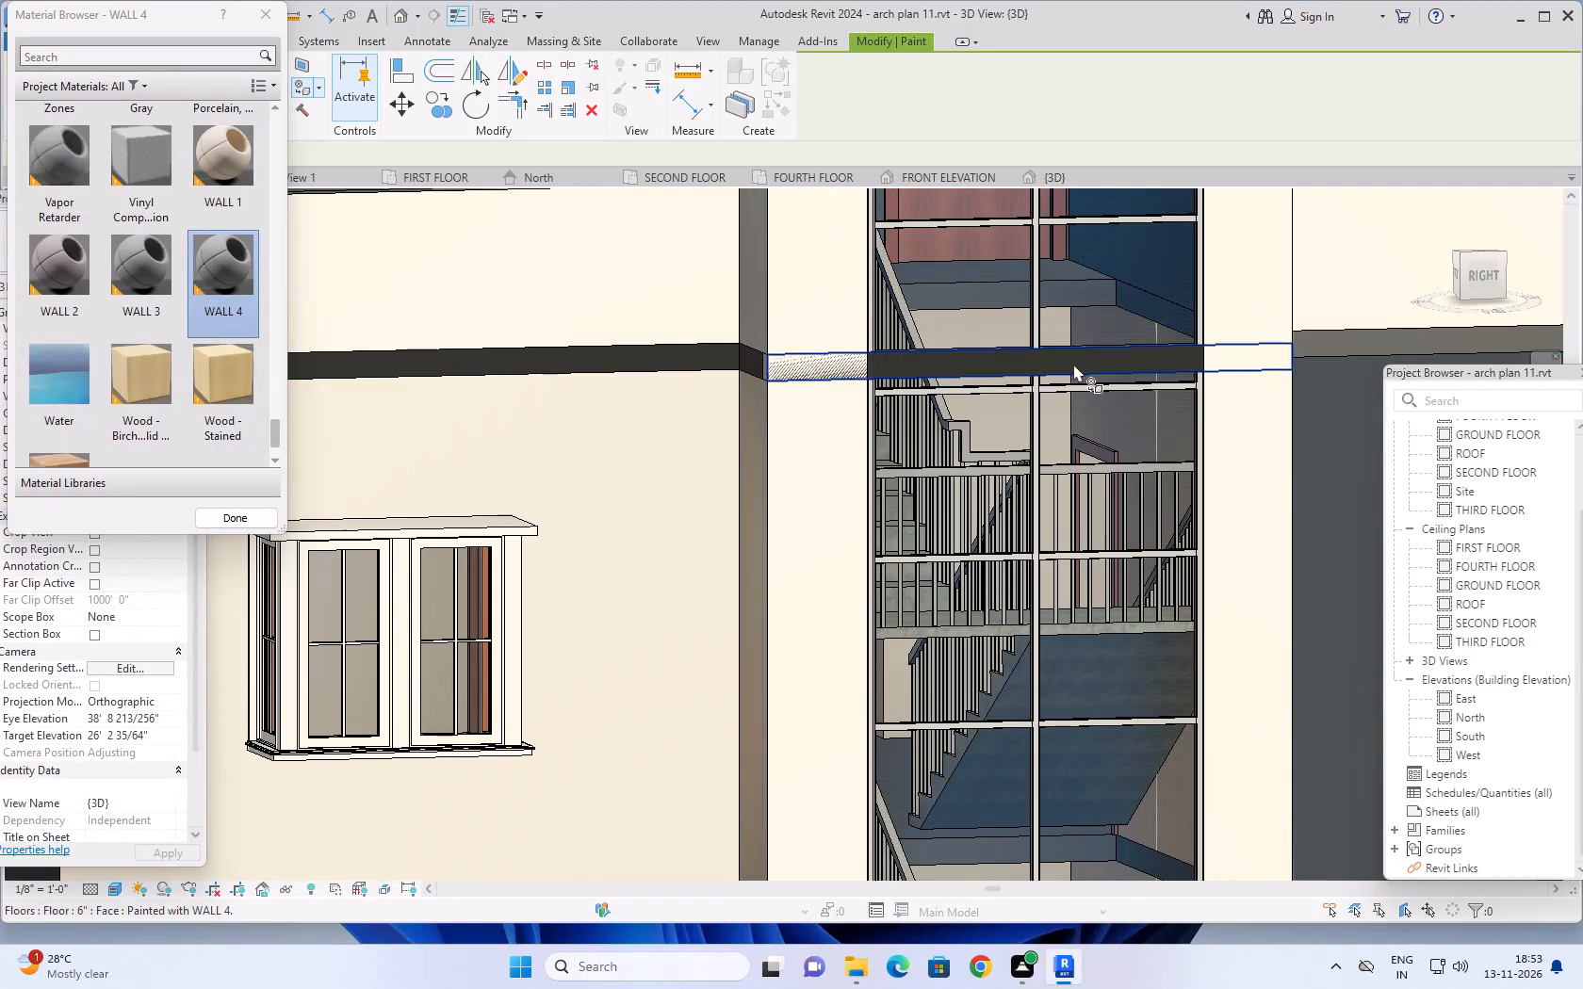
Paint the right side's second-floor slab edges with WALL 4, on the section near the front corner and across the stair tower.
{"action": "scroll", "coordinate": [1086, 370], "scroll_direction": "down", "scroll_amount": 8}
{"action": "middle_click_drag", "start_coordinate": [1054, 520], "coordinate": [913, 284]}
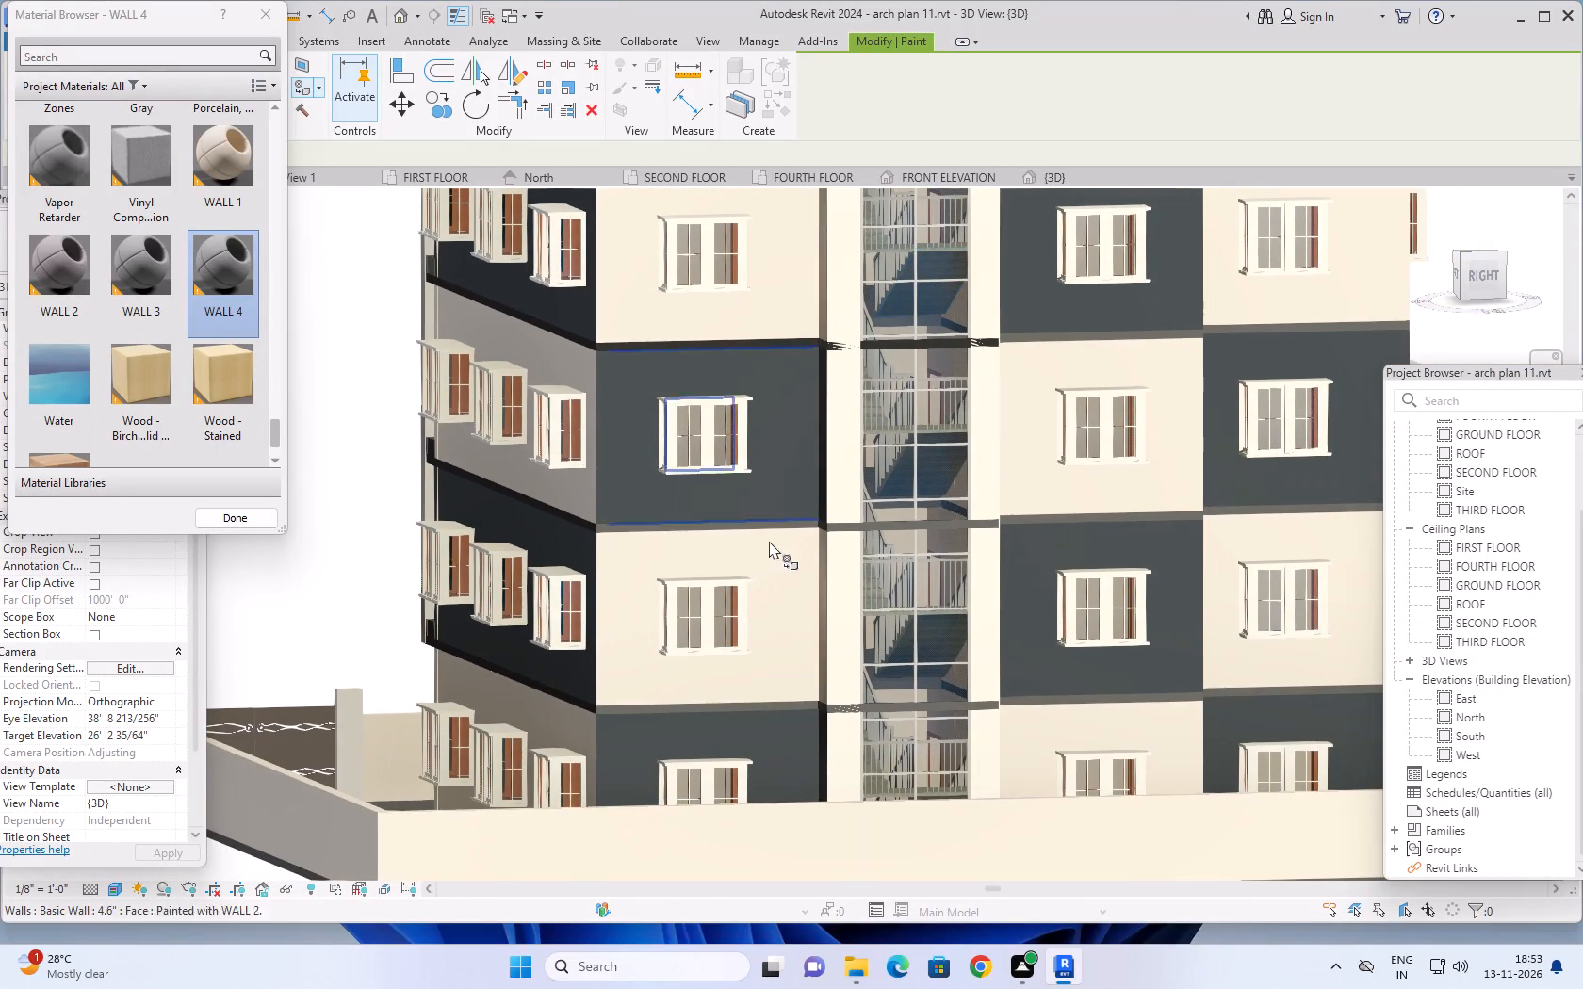
{"action": "scroll", "coordinate": [756, 555], "scroll_direction": "up", "scroll_amount": 6}
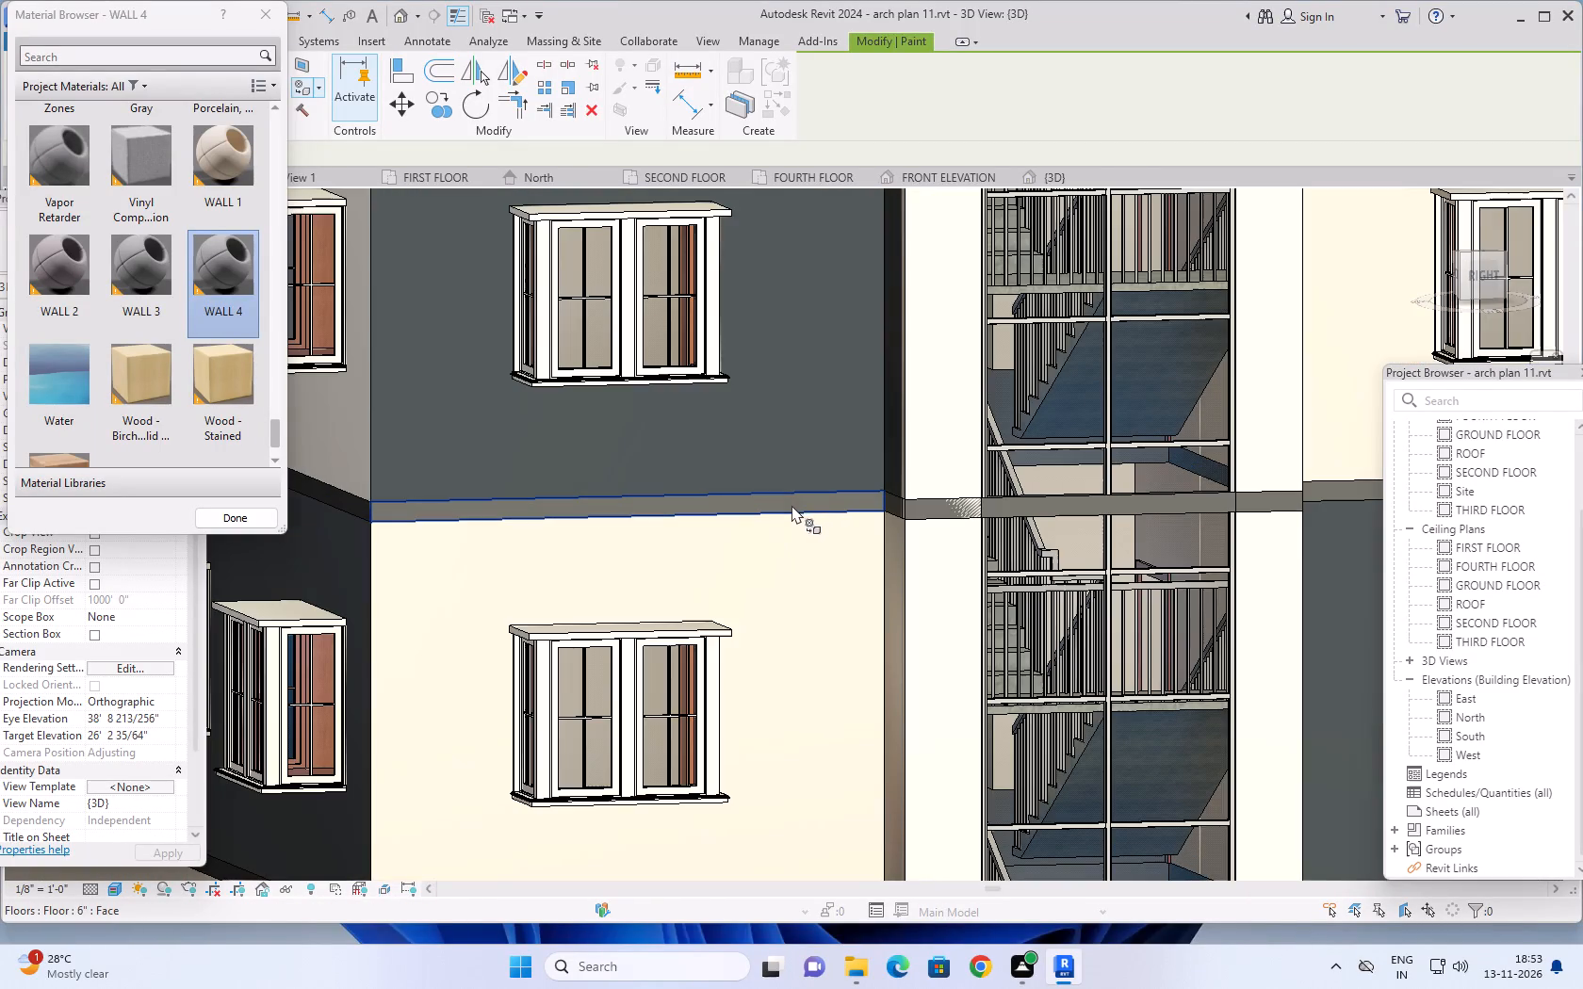
{"action": "left_click", "coordinate": [791, 505]}
{"action": "left_click", "coordinate": [1050, 506]}
Paint the right side's first-floor slab edges with WALL 4, on the section near the front corner and across the stair tower.
{"action": "scroll", "coordinate": [1051, 590], "scroll_direction": "down", "scroll_amount": 4}
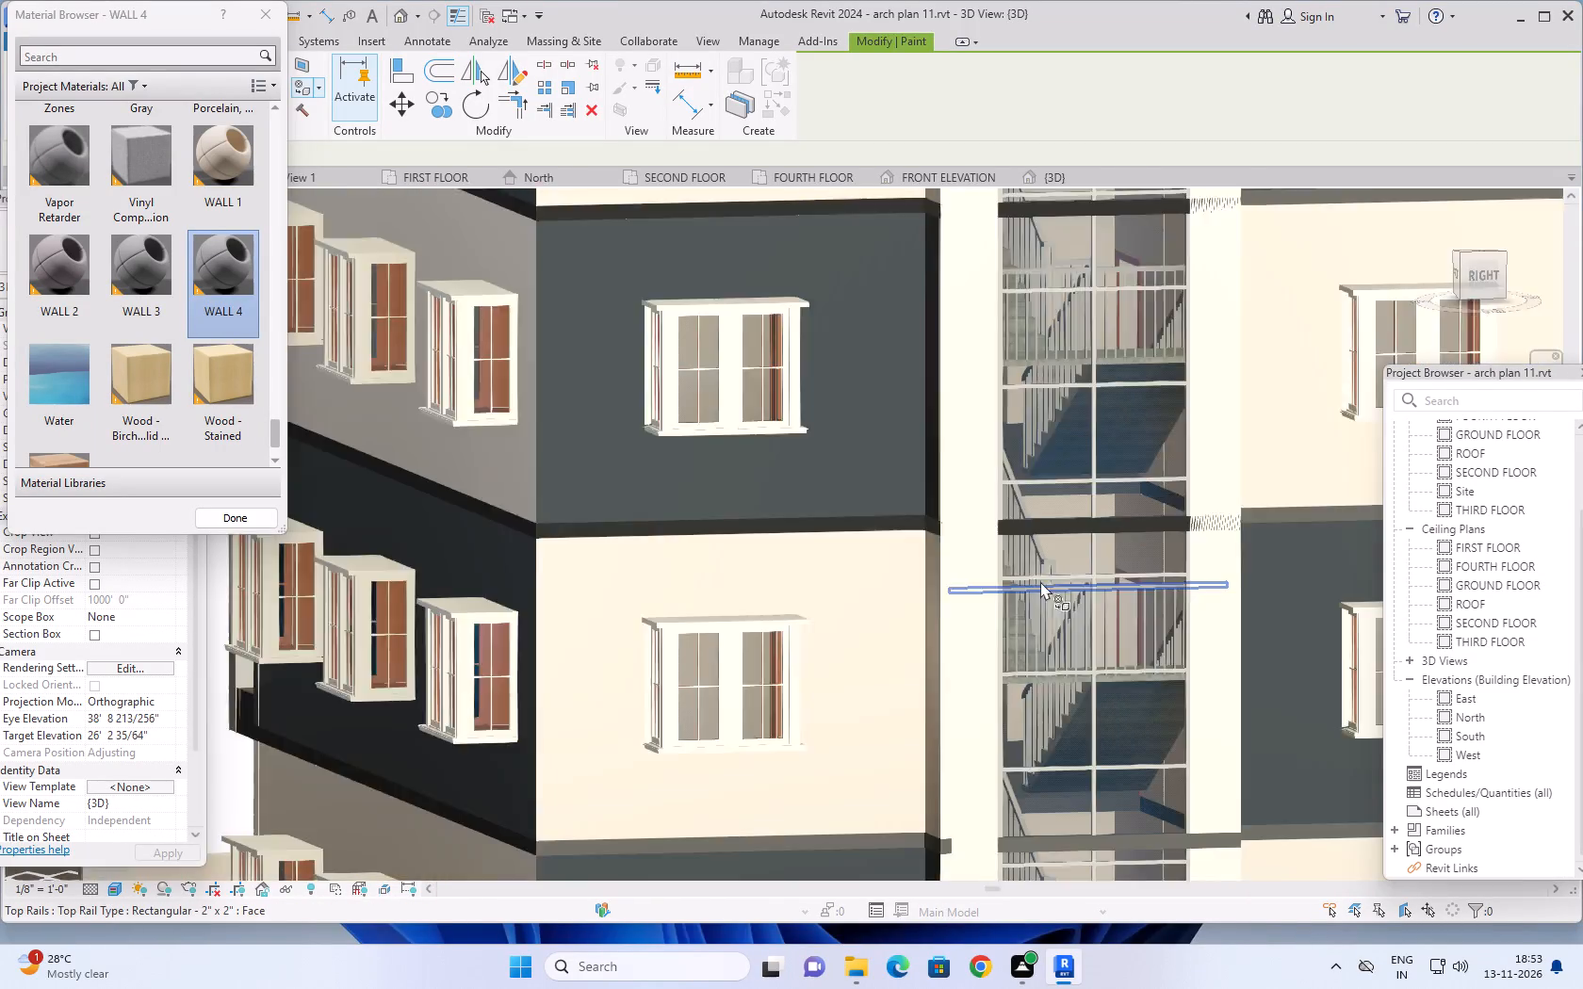
{"action": "middle_click_drag", "start_coordinate": [1036, 571], "coordinate": [967, 403]}
{"action": "scroll", "coordinate": [863, 659], "scroll_direction": "up", "scroll_amount": 5}
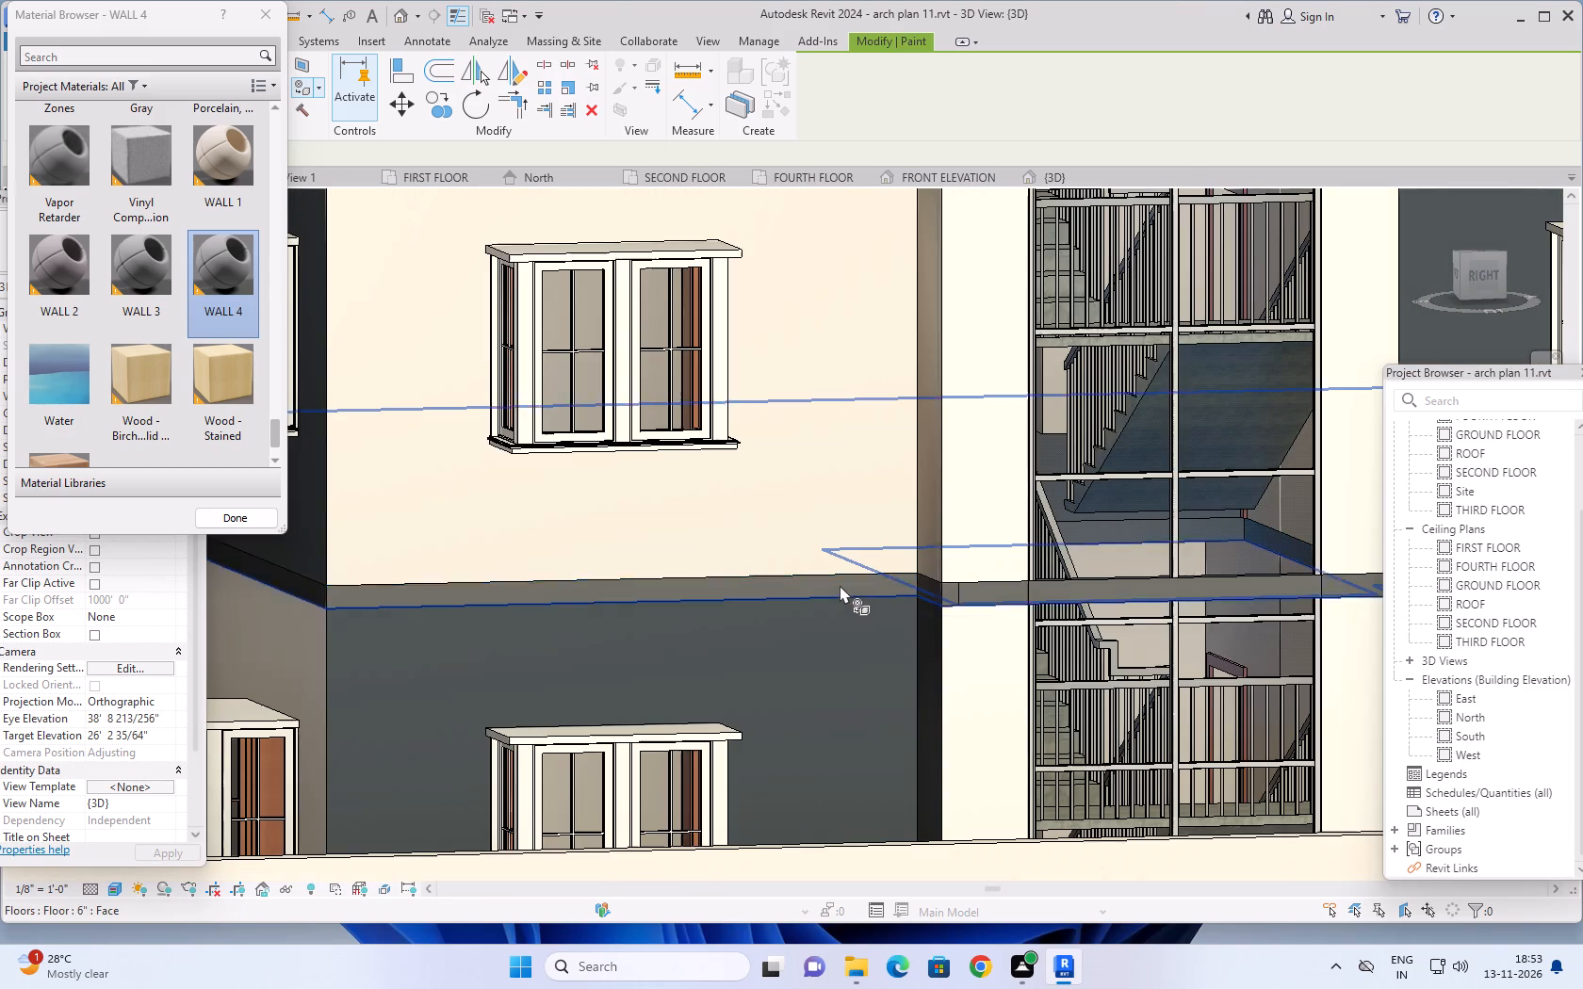
{"action": "left_click", "coordinate": [833, 584]}
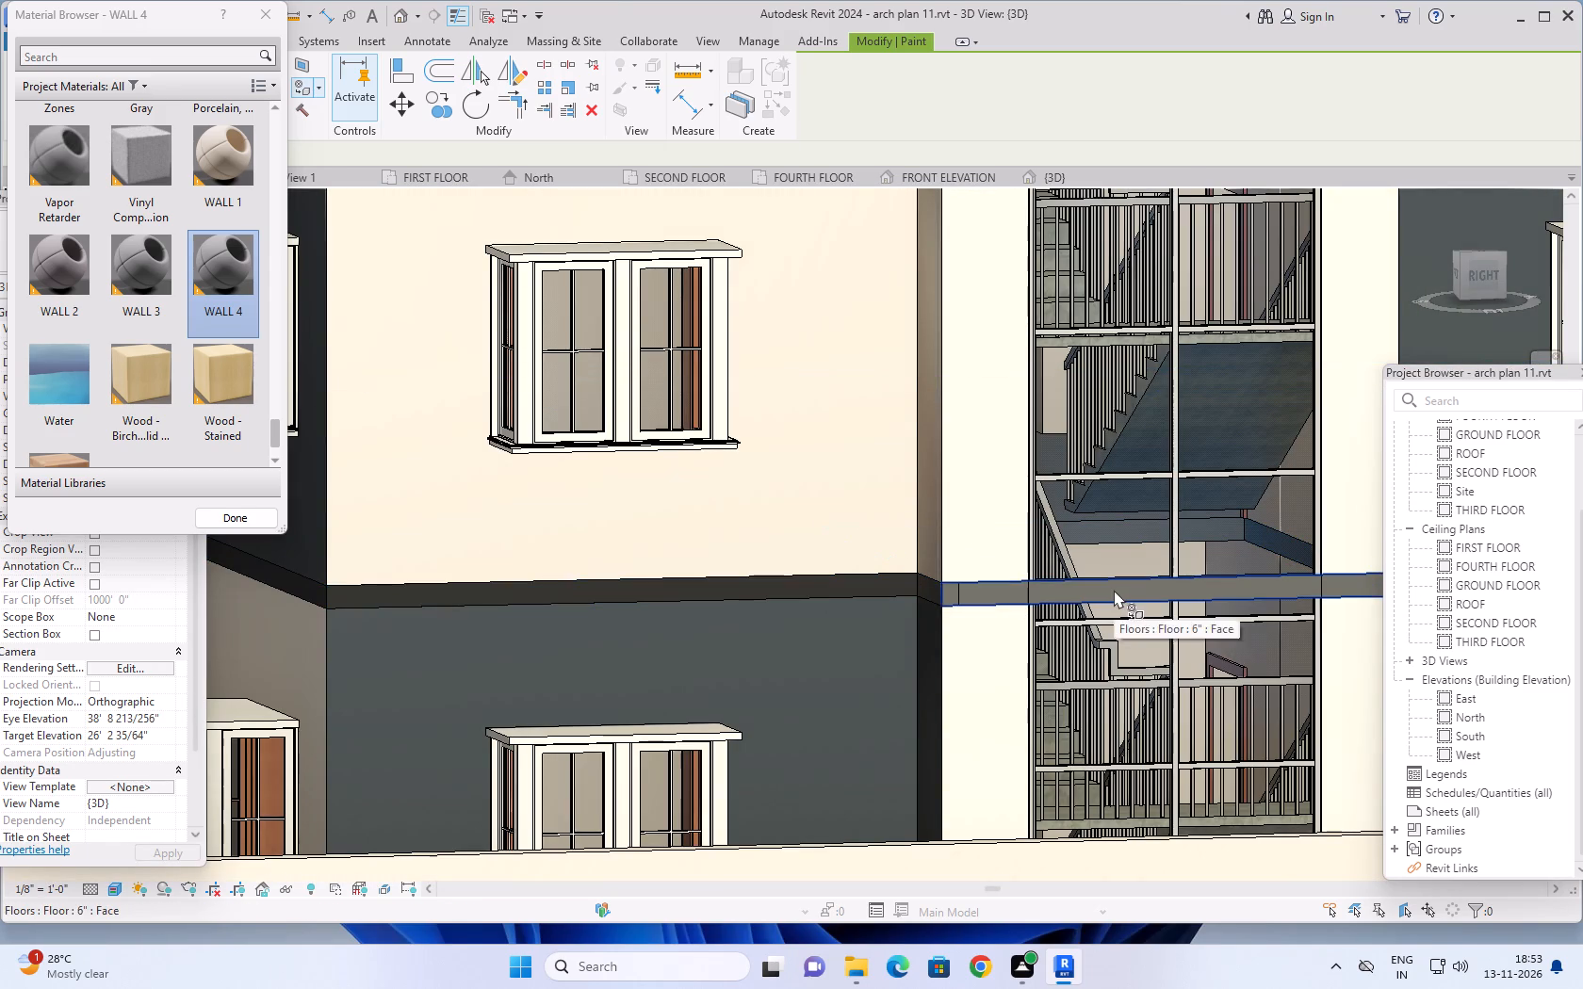
{"action": "left_click", "coordinate": [1114, 590]}
Paint the first-, second- and third-floor slab edges with WALL 4 on the right-side wall section just beyond the stair tower.
{"action": "scroll", "coordinate": [1152, 602], "scroll_direction": "down", "scroll_amount": 4}
{"action": "middle_click_drag", "start_coordinate": [1169, 618], "coordinate": [643, 641]}
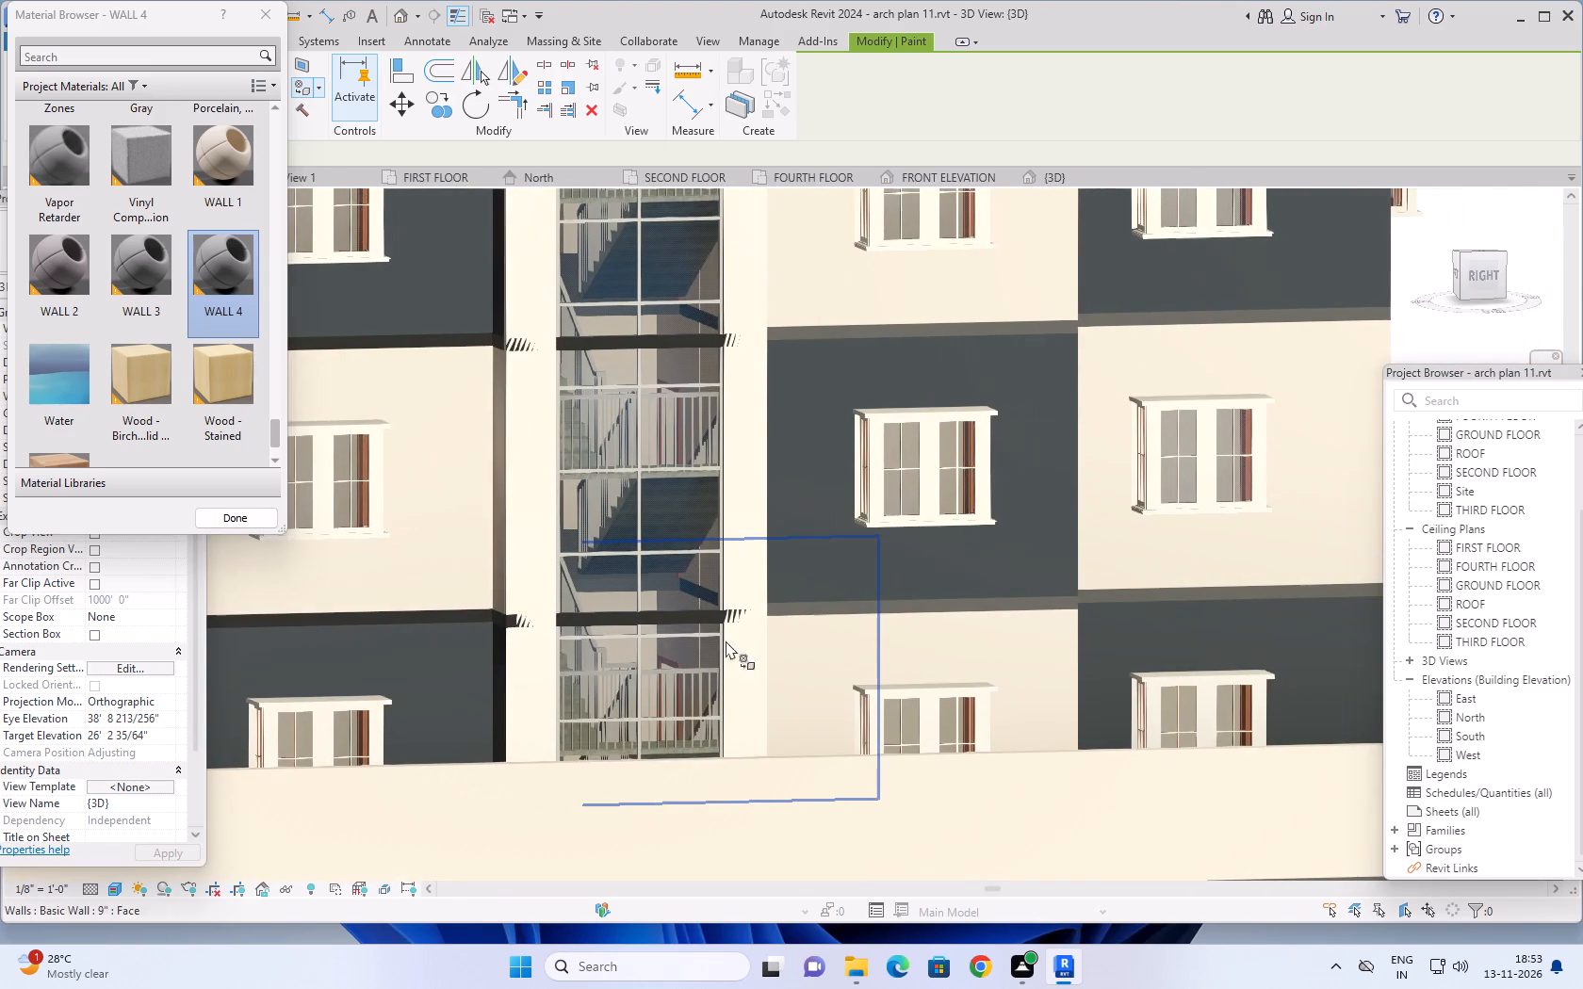
{"action": "scroll", "coordinate": [883, 608], "scroll_direction": "up", "scroll_amount": 4}
{"action": "left_click", "coordinate": [851, 608]}
{"action": "scroll", "coordinate": [824, 586], "scroll_direction": "down", "scroll_amount": 4}
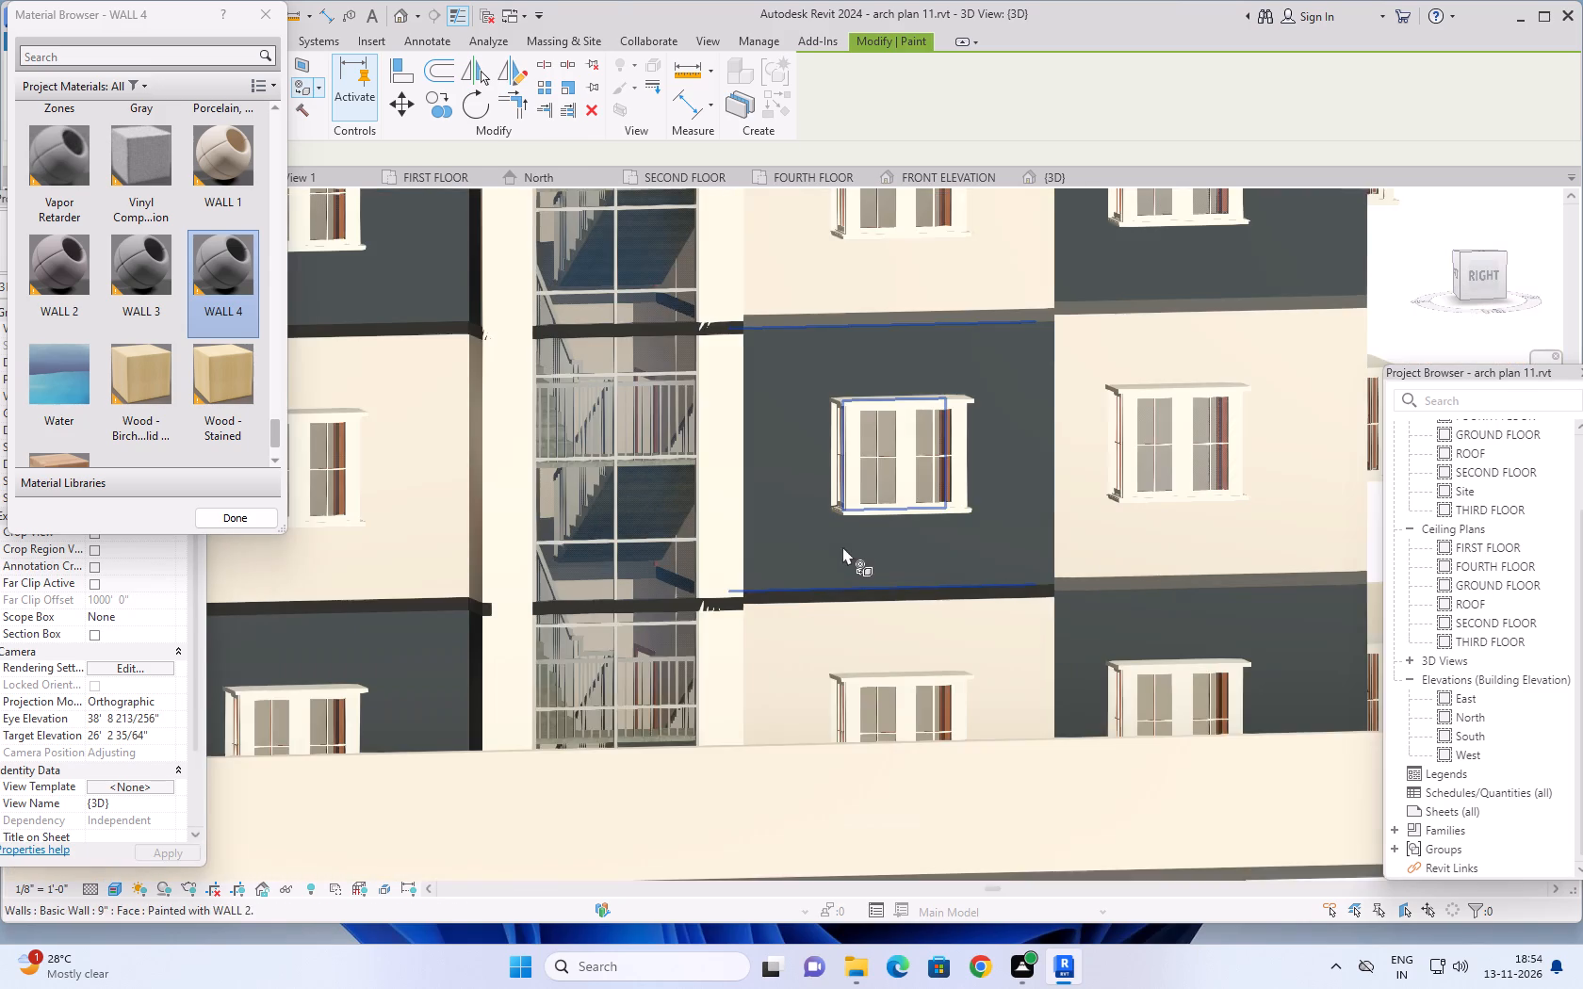
{"action": "middle_click_drag", "start_coordinate": [842, 546], "coordinate": [839, 676]}
{"action": "scroll", "coordinate": [815, 456], "scroll_direction": "up", "scroll_amount": 5}
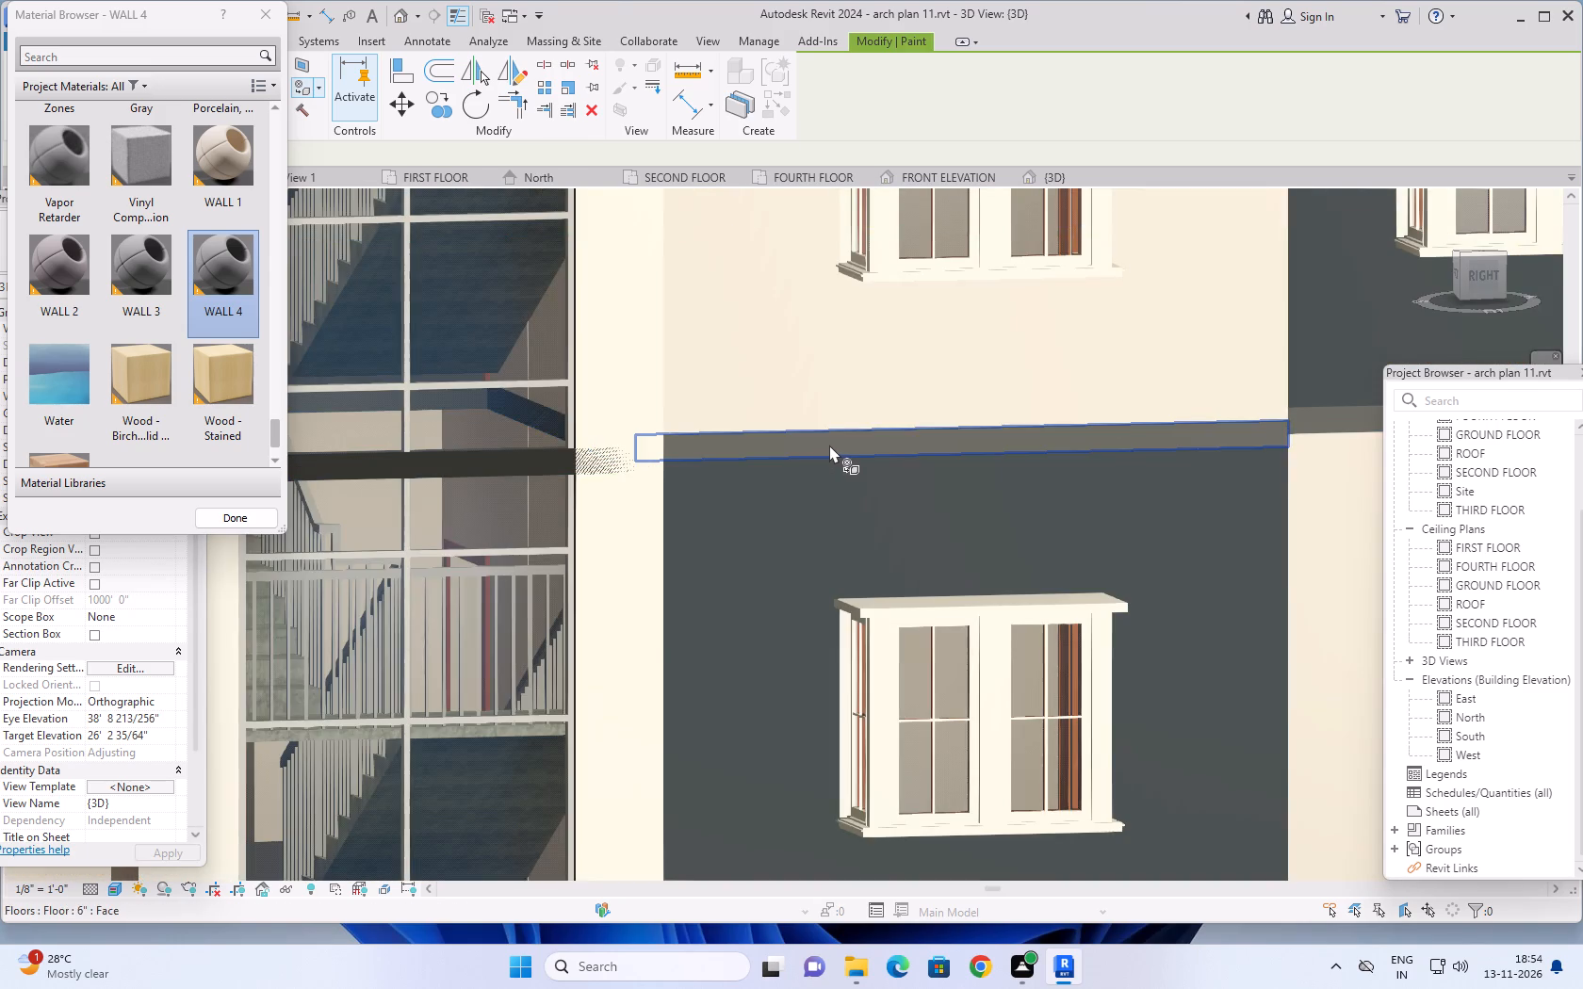
{"action": "left_click", "coordinate": [829, 445]}
{"action": "scroll", "coordinate": [904, 354], "scroll_direction": "down", "scroll_amount": 4}
{"action": "middle_click_drag", "start_coordinate": [930, 354], "coordinate": [896, 709]}
{"action": "scroll", "coordinate": [844, 426], "scroll_direction": "up", "scroll_amount": 5}
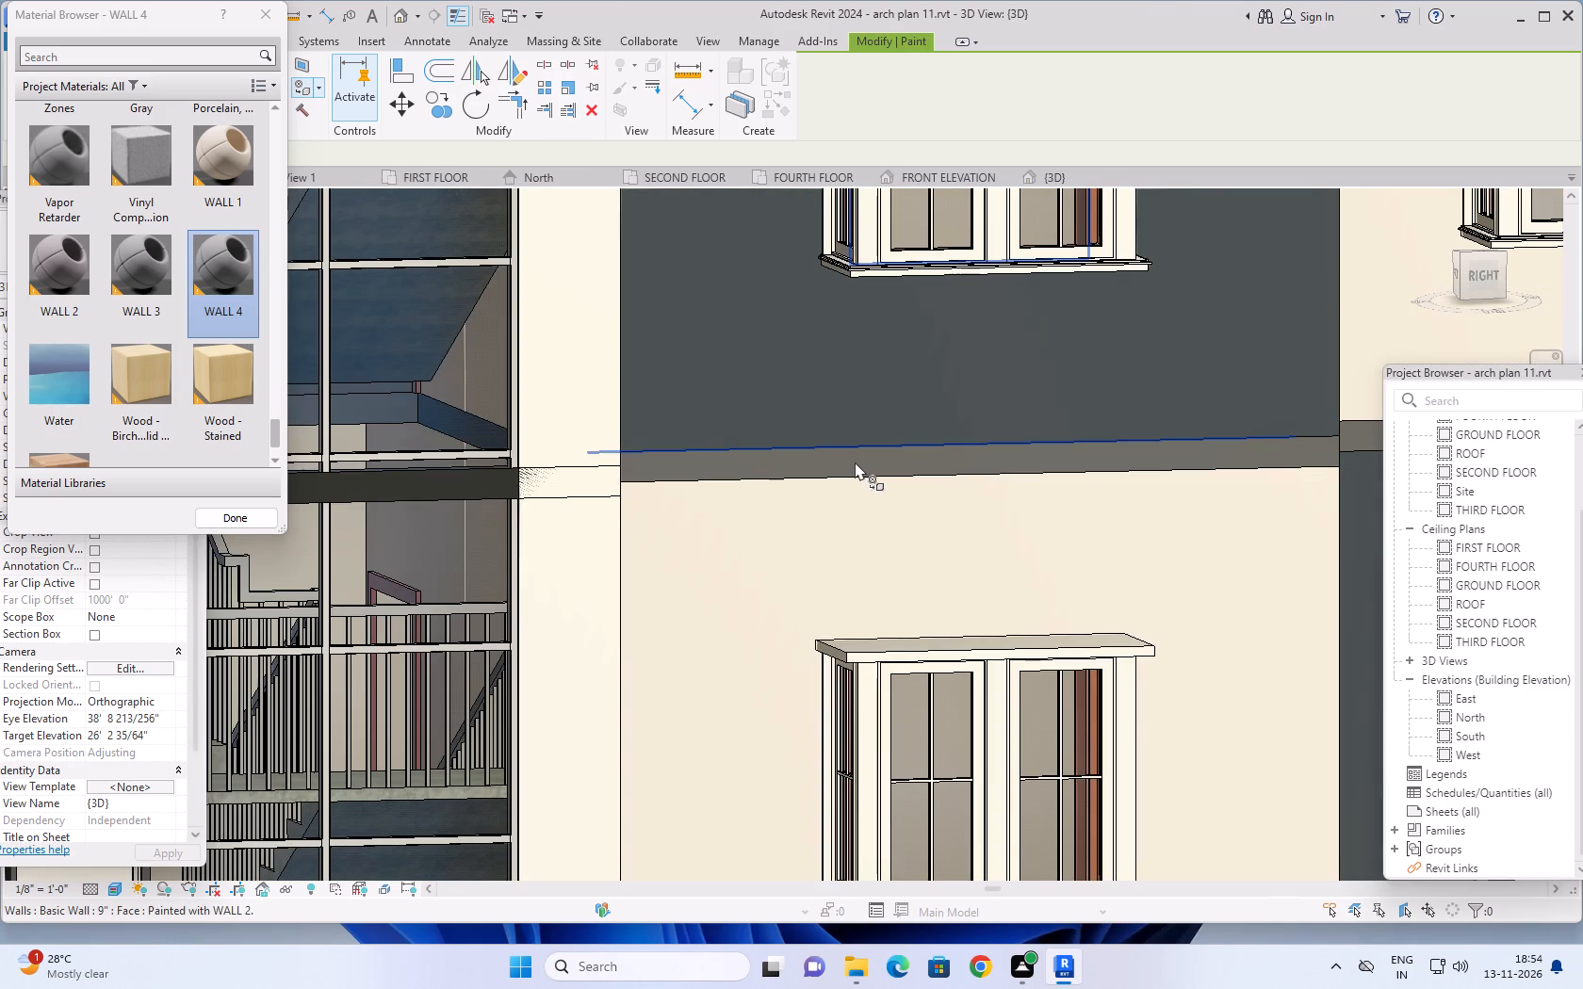
{"action": "left_click", "coordinate": [856, 462]}
Paint the fourth-floor slab edge below the parapet with WALL 4 on the right-side section just beyond the stair tower.
{"action": "scroll", "coordinate": [1032, 534], "scroll_direction": "down", "scroll_amount": 7}
{"action": "middle_click_drag", "start_coordinate": [1051, 475], "coordinate": [1015, 559]}
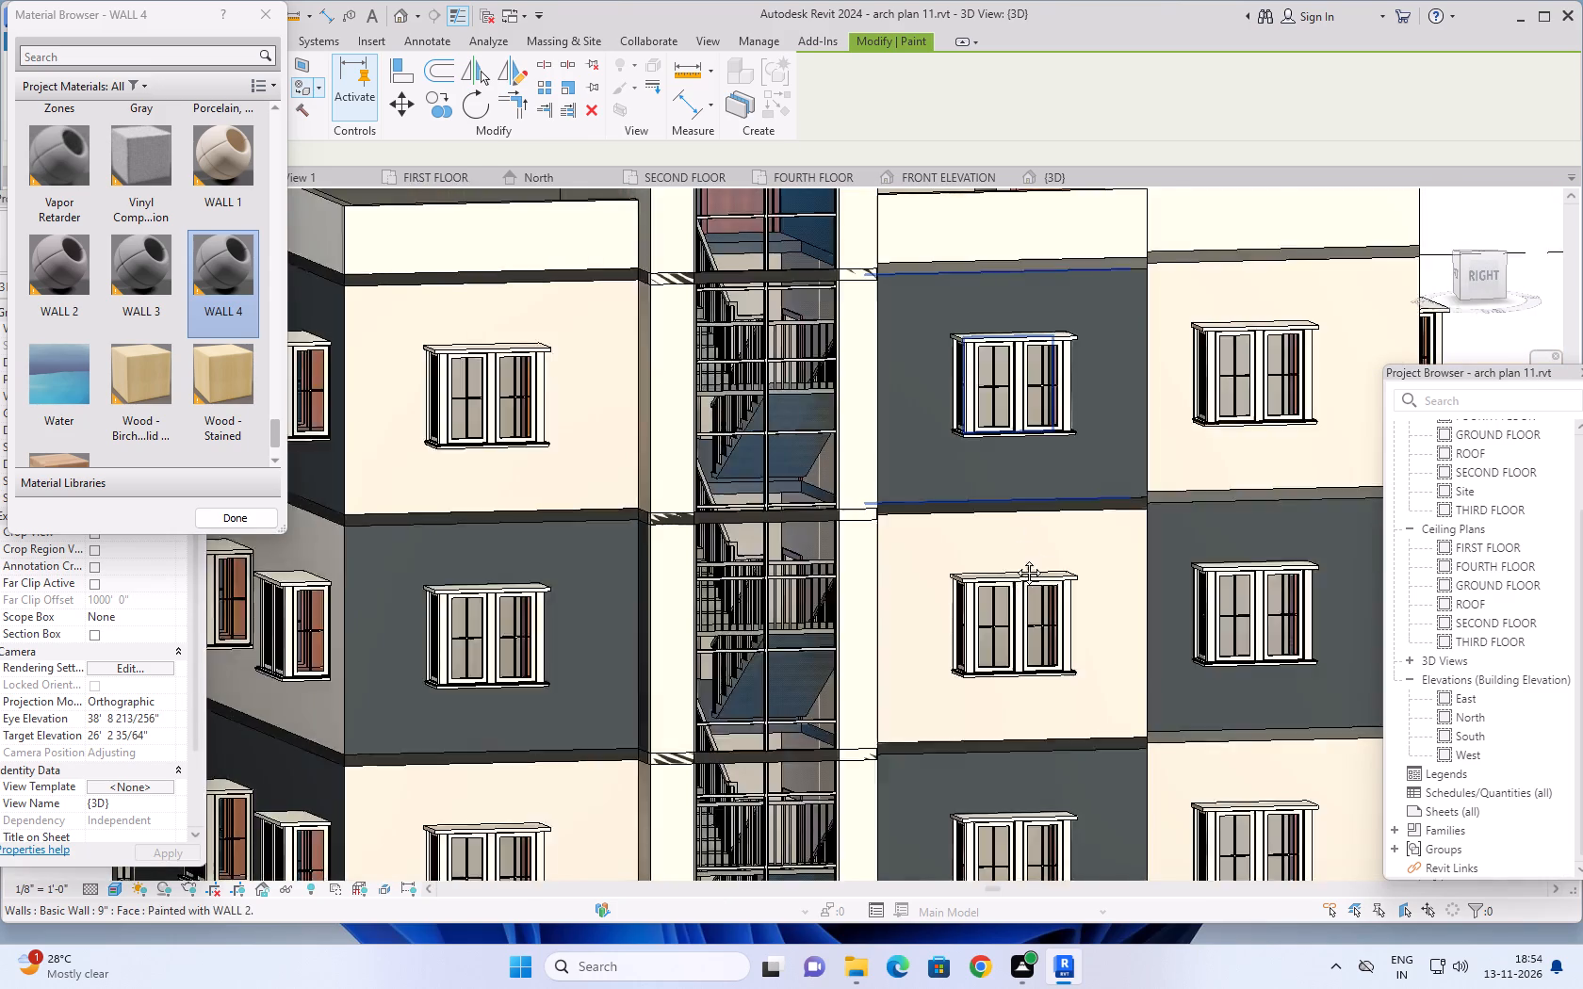
{"action": "middle_click_drag", "start_coordinate": [1015, 559], "coordinate": [1007, 670]}
{"action": "scroll", "coordinate": [990, 438], "scroll_direction": "up", "scroll_amount": 7}
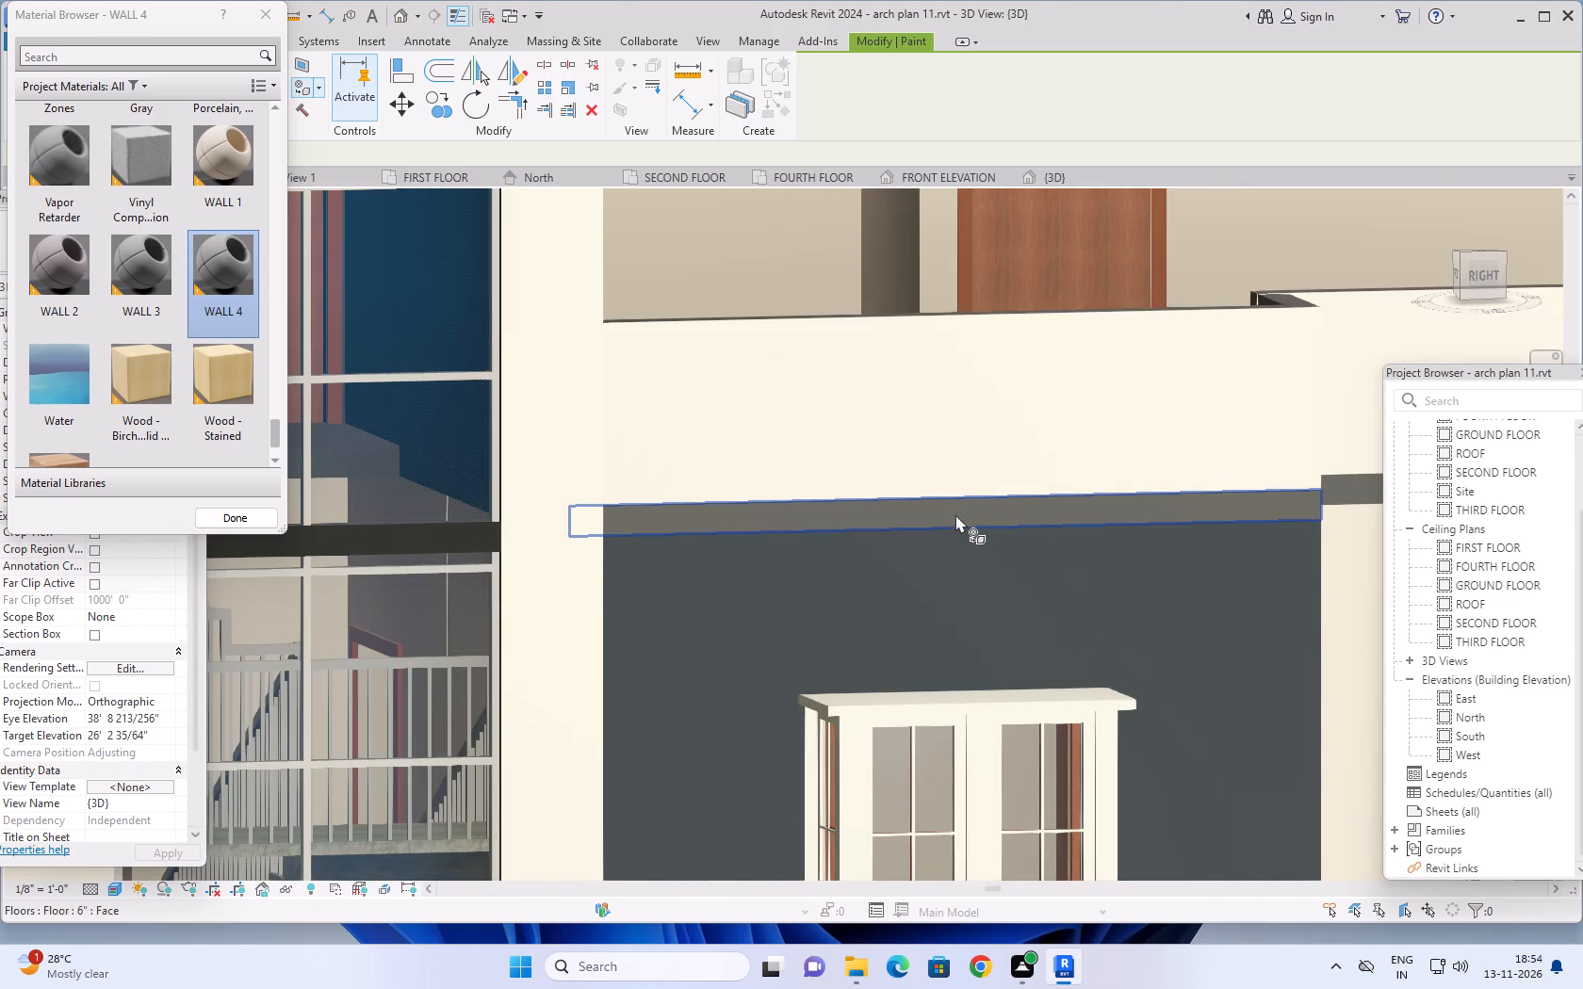
{"action": "left_click", "coordinate": [918, 511]}
Paint the fourth- and third-floor slab edges with WALL 4 on the right side's last section, near the back corner.
{"action": "scroll", "coordinate": [1074, 559], "scroll_direction": "down", "scroll_amount": 5}
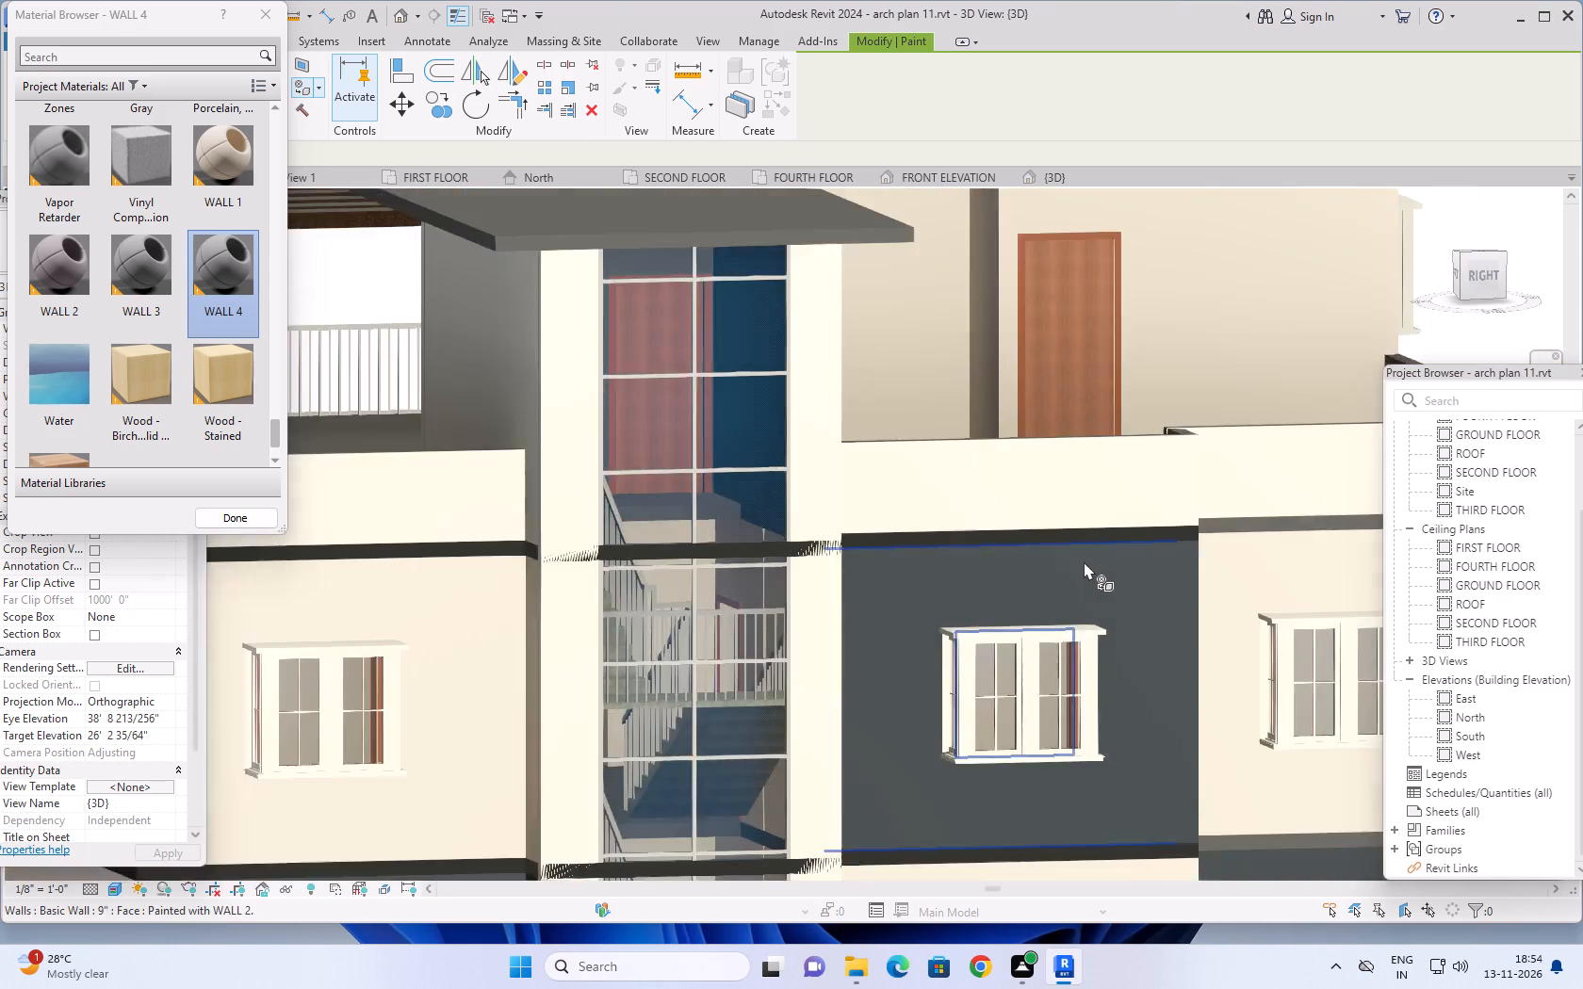
{"action": "scroll", "coordinate": [1084, 561], "scroll_direction": "down", "scroll_amount": 3}
{"action": "middle_click_drag", "start_coordinate": [1115, 587], "coordinate": [773, 534]}
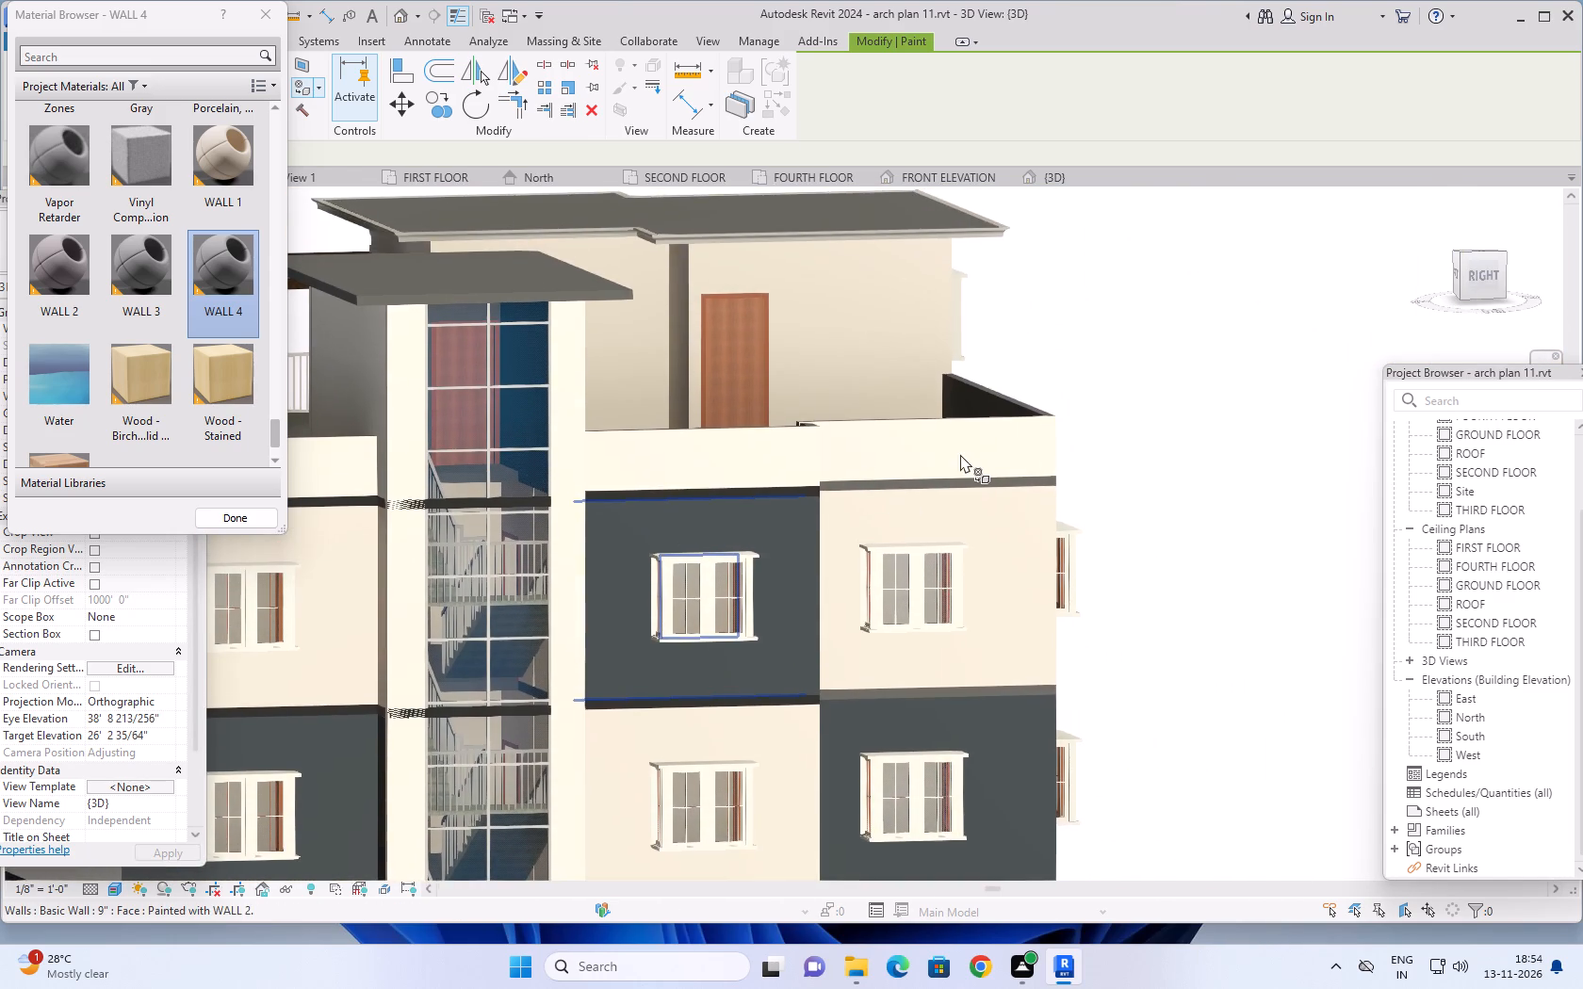
{"action": "scroll", "coordinate": [960, 454], "scroll_direction": "up", "scroll_amount": 6}
{"action": "left_click", "coordinate": [951, 523]}
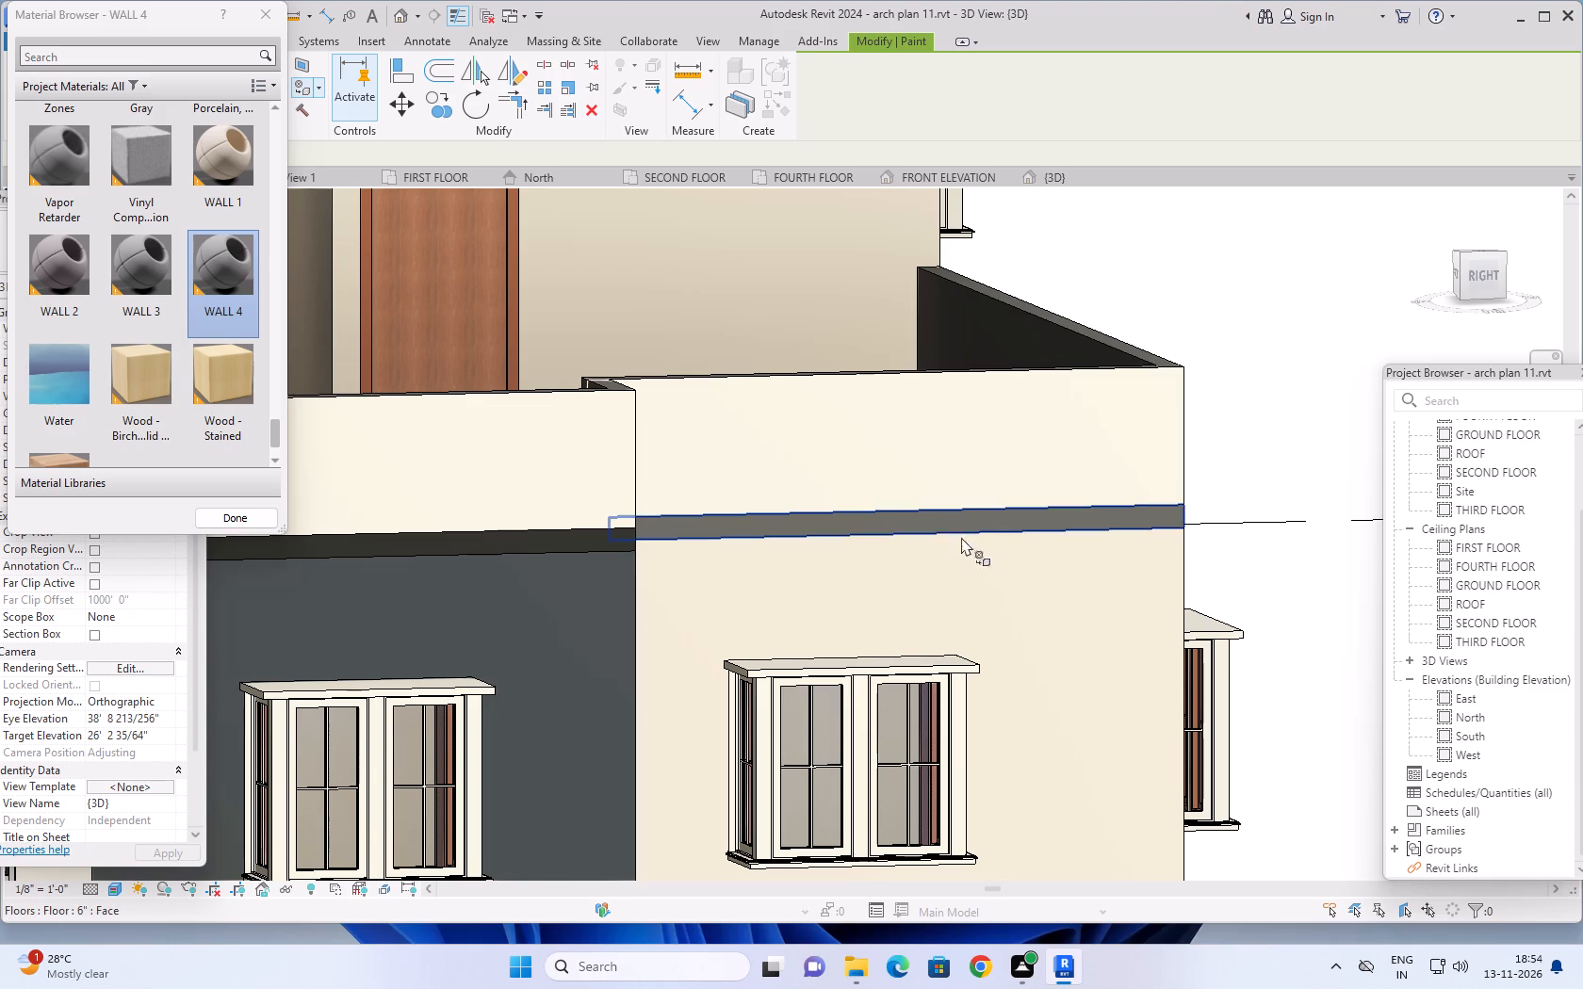
{"action": "scroll", "coordinate": [1007, 596], "scroll_direction": "down", "scroll_amount": 4}
{"action": "middle_click_drag", "start_coordinate": [1006, 589], "coordinate": [966, 365]}
{"action": "scroll", "coordinate": [970, 610], "scroll_direction": "up", "scroll_amount": 5}
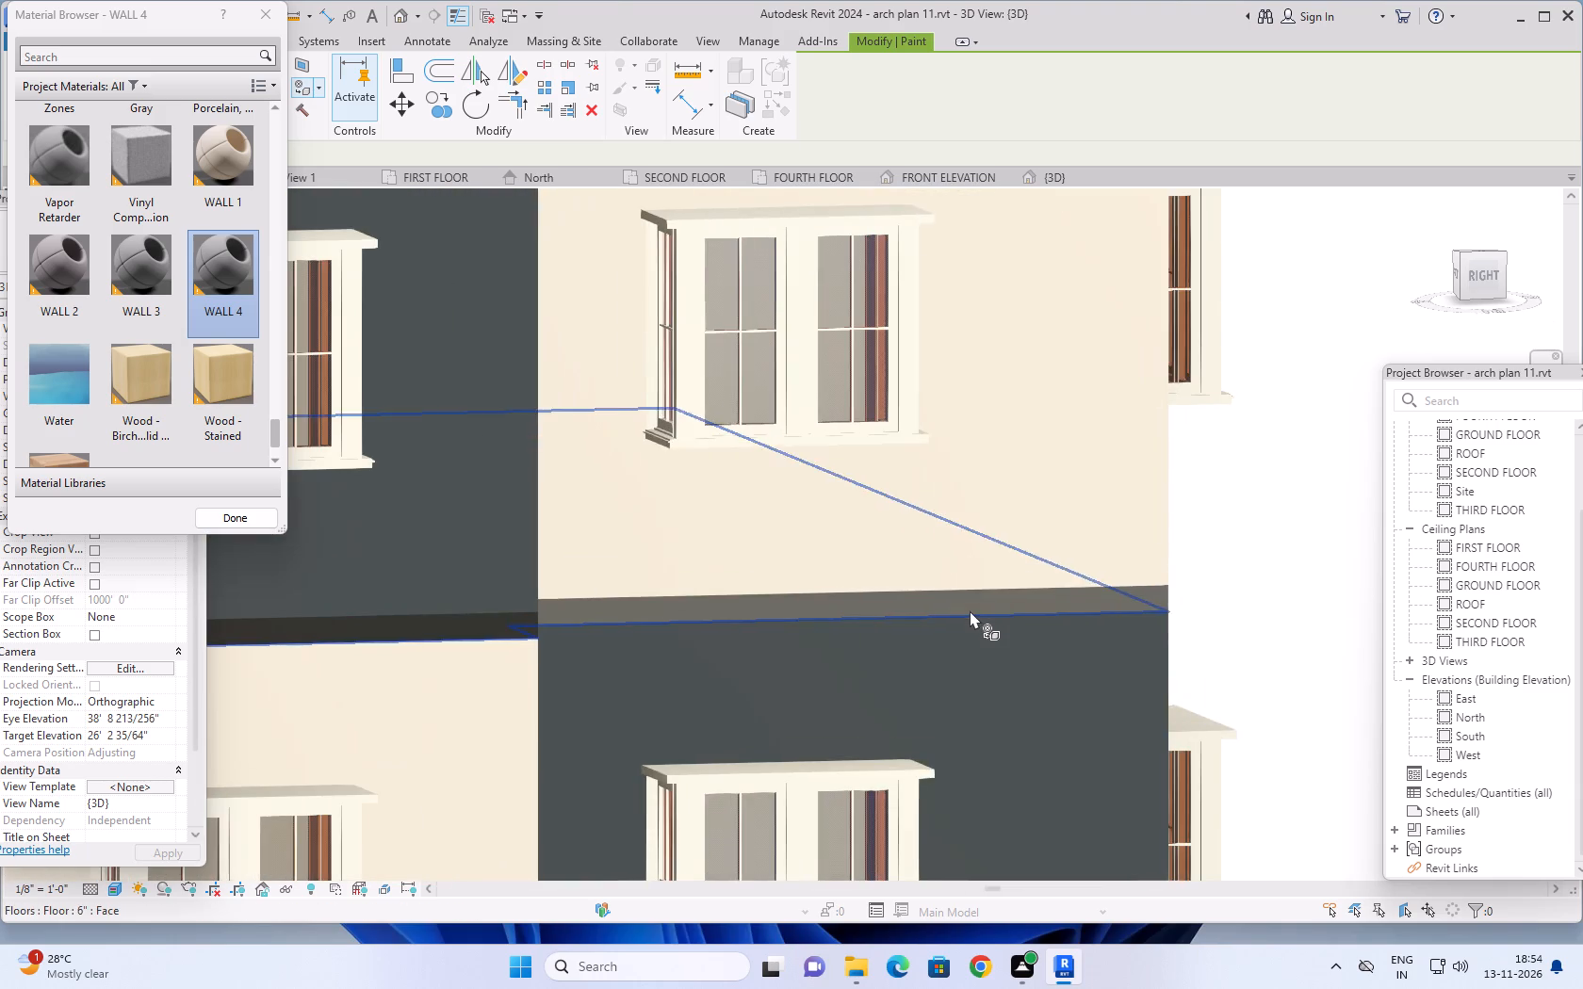
{"action": "left_click", "coordinate": [963, 599]}
Paint the second- and first-floor slab edges with WALL 4 on the right side's section near the back corner.
{"action": "scroll", "coordinate": [961, 657], "scroll_direction": "down", "scroll_amount": 4}
{"action": "middle_click_drag", "start_coordinate": [961, 657], "coordinate": [931, 328]}
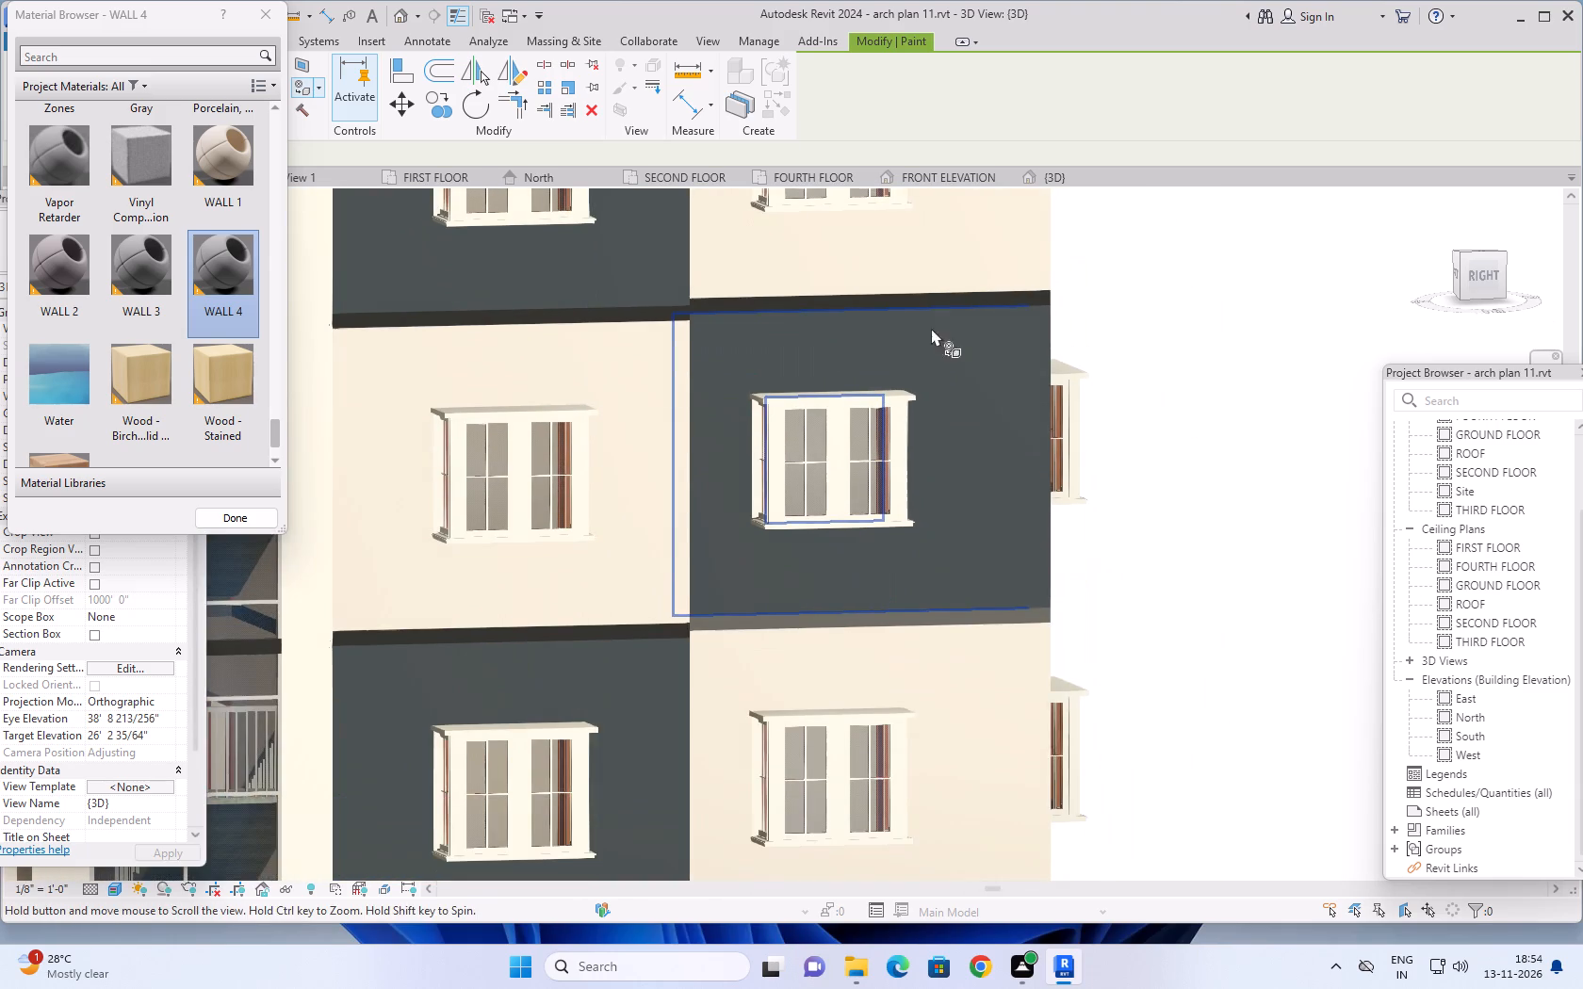
{"action": "scroll", "coordinate": [876, 657], "scroll_direction": "up", "scroll_amount": 5}
{"action": "left_click", "coordinate": [892, 582]}
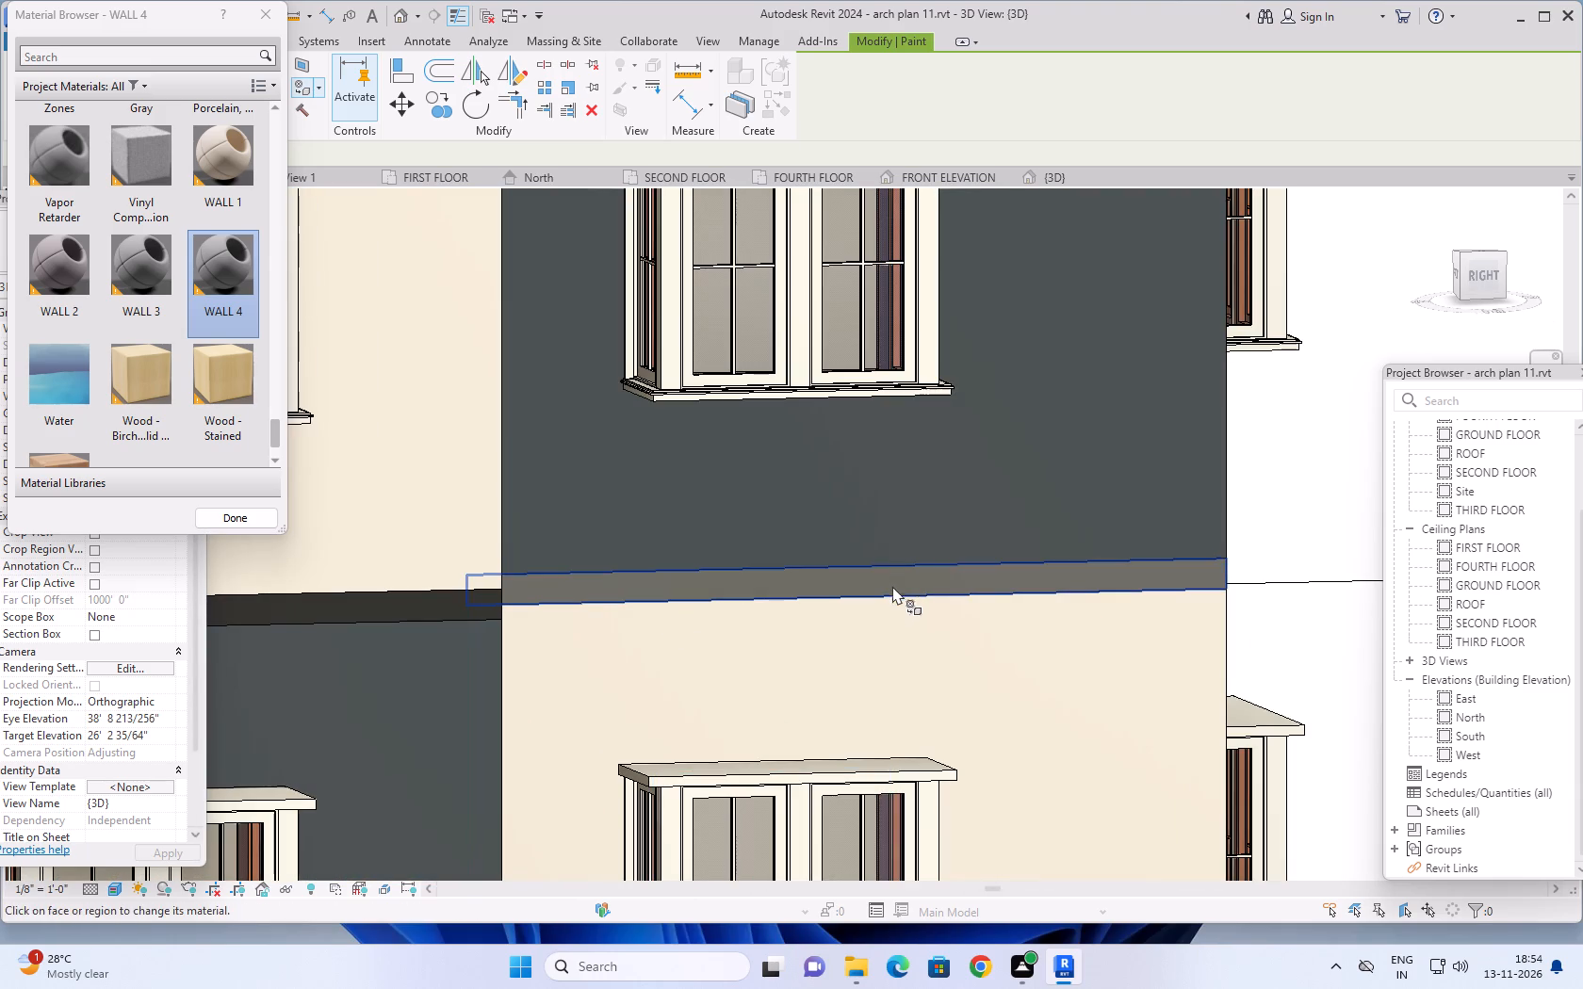
{"action": "scroll", "coordinate": [919, 678], "scroll_direction": "down", "scroll_amount": 4}
{"action": "middle_click_drag", "start_coordinate": [929, 689], "coordinate": [926, 399]}
{"action": "scroll", "coordinate": [868, 745], "scroll_direction": "up", "scroll_amount": 4}
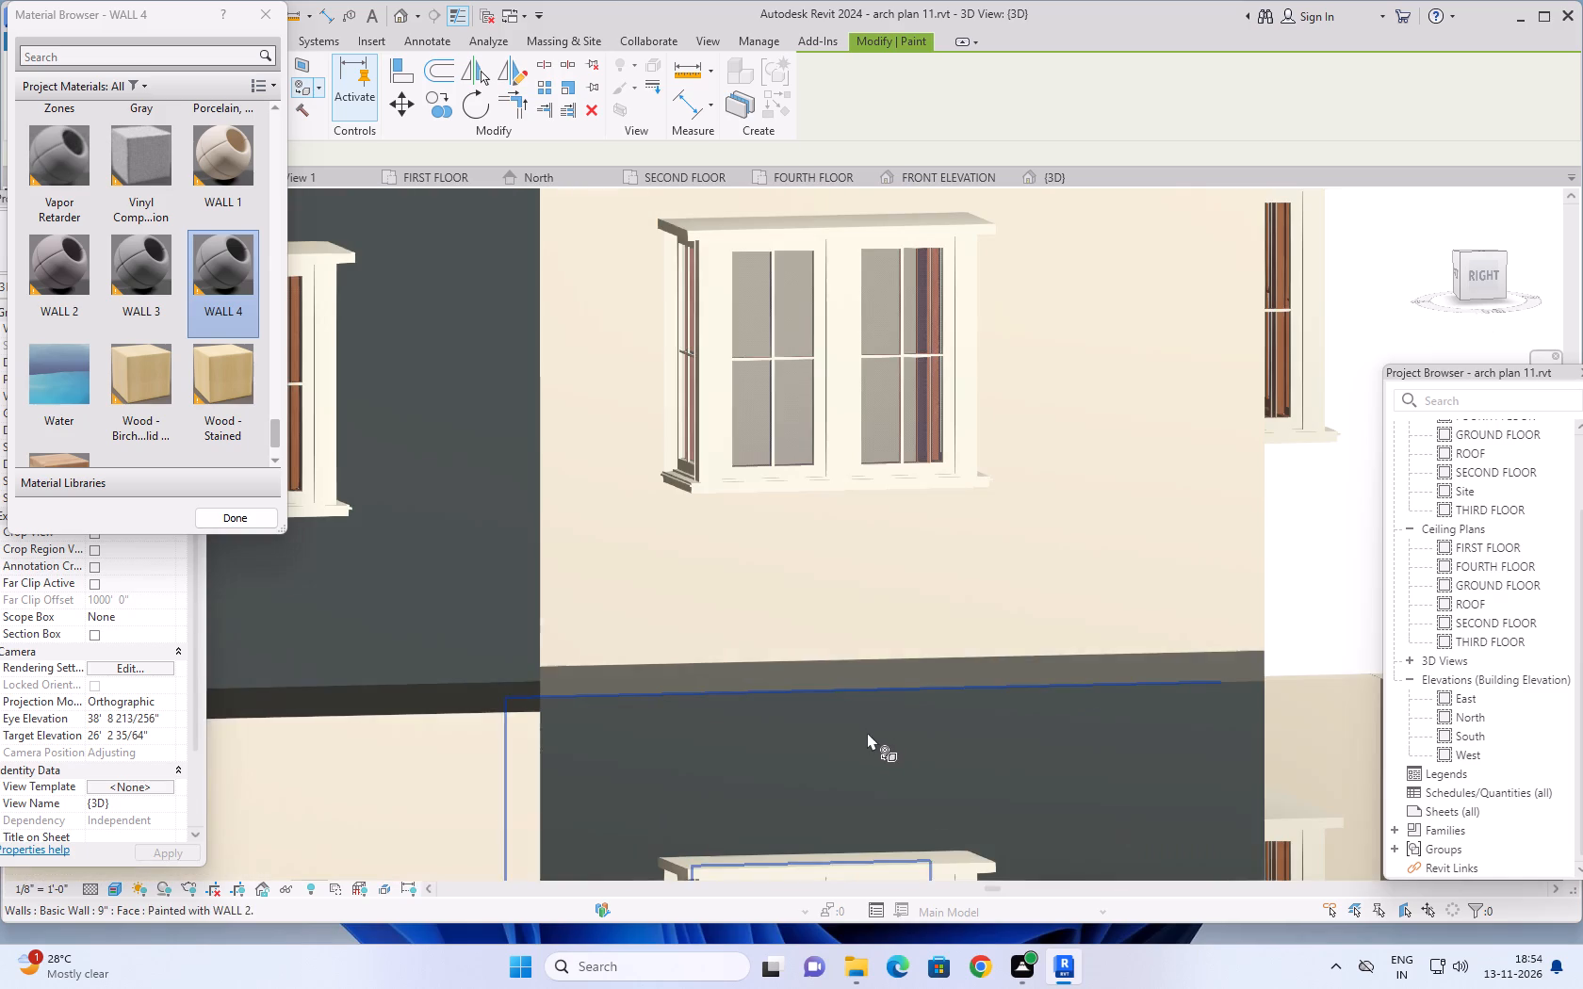
{"action": "left_click", "coordinate": [877, 675]}
Examine the painted bands and slab edges around the building's right, back and left sides.
{"action": "scroll", "coordinate": [926, 593], "scroll_direction": "down", "scroll_amount": 8}
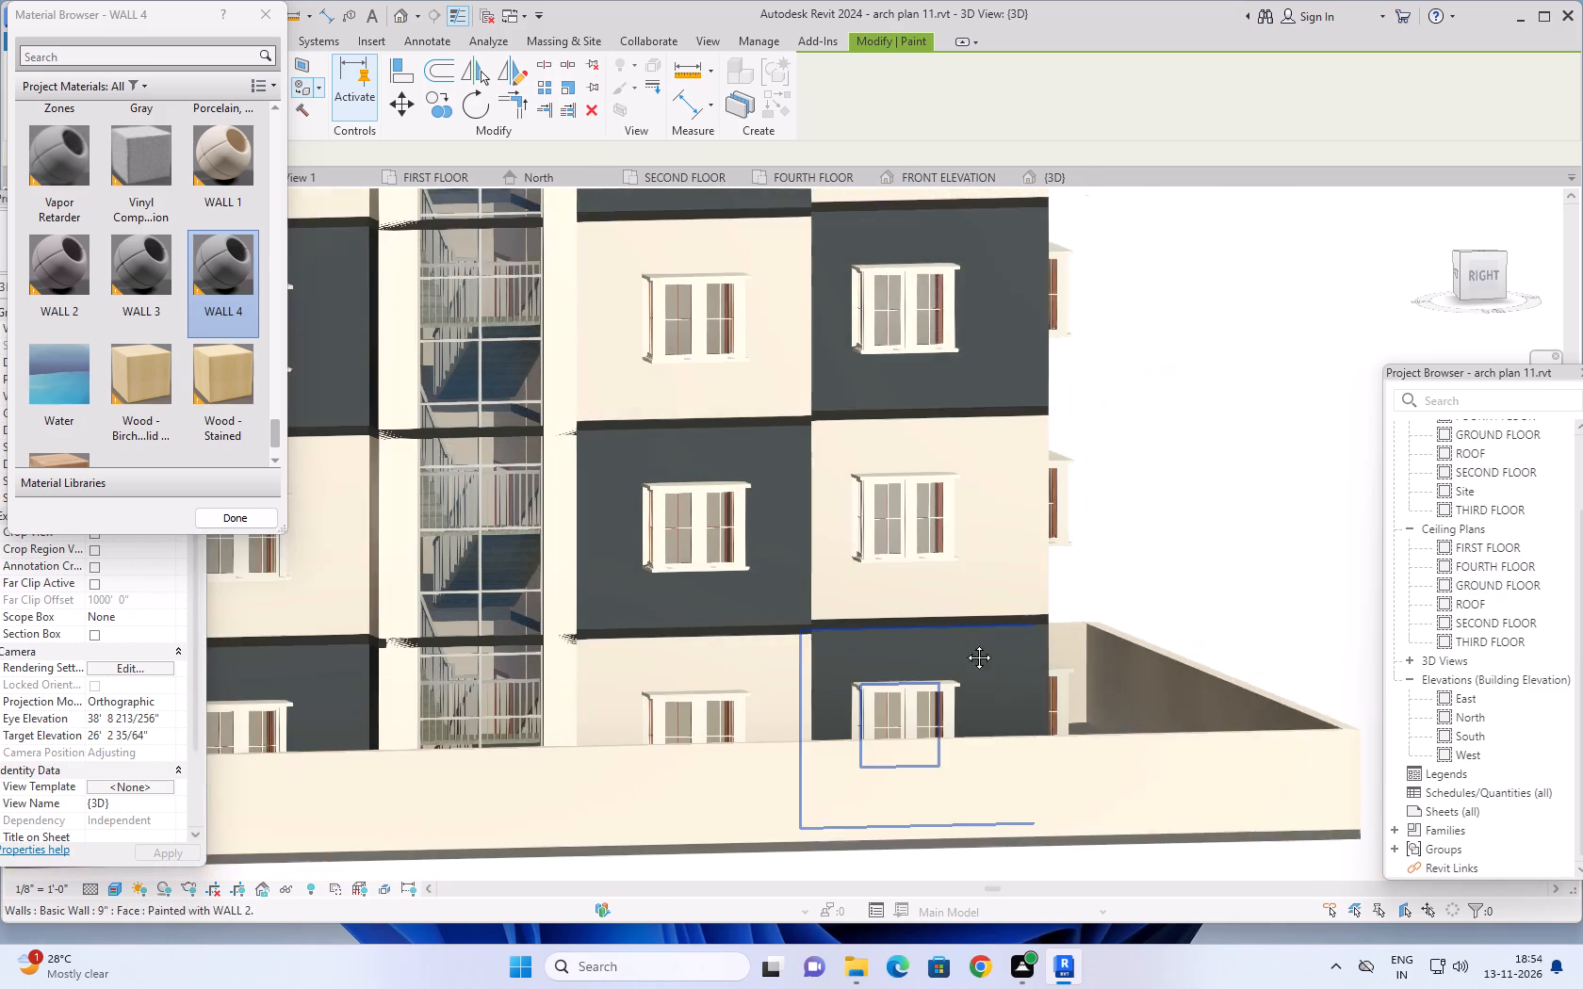
{"action": "middle_click_drag", "start_coordinate": [965, 643], "coordinate": [936, 548]}
{"action": "middle_click_drag", "start_coordinate": [952, 568], "coordinate": [775, 603], "text": "shift"}
{"action": "scroll", "coordinate": [775, 600], "scroll_direction": "down", "scroll_amount": 6}
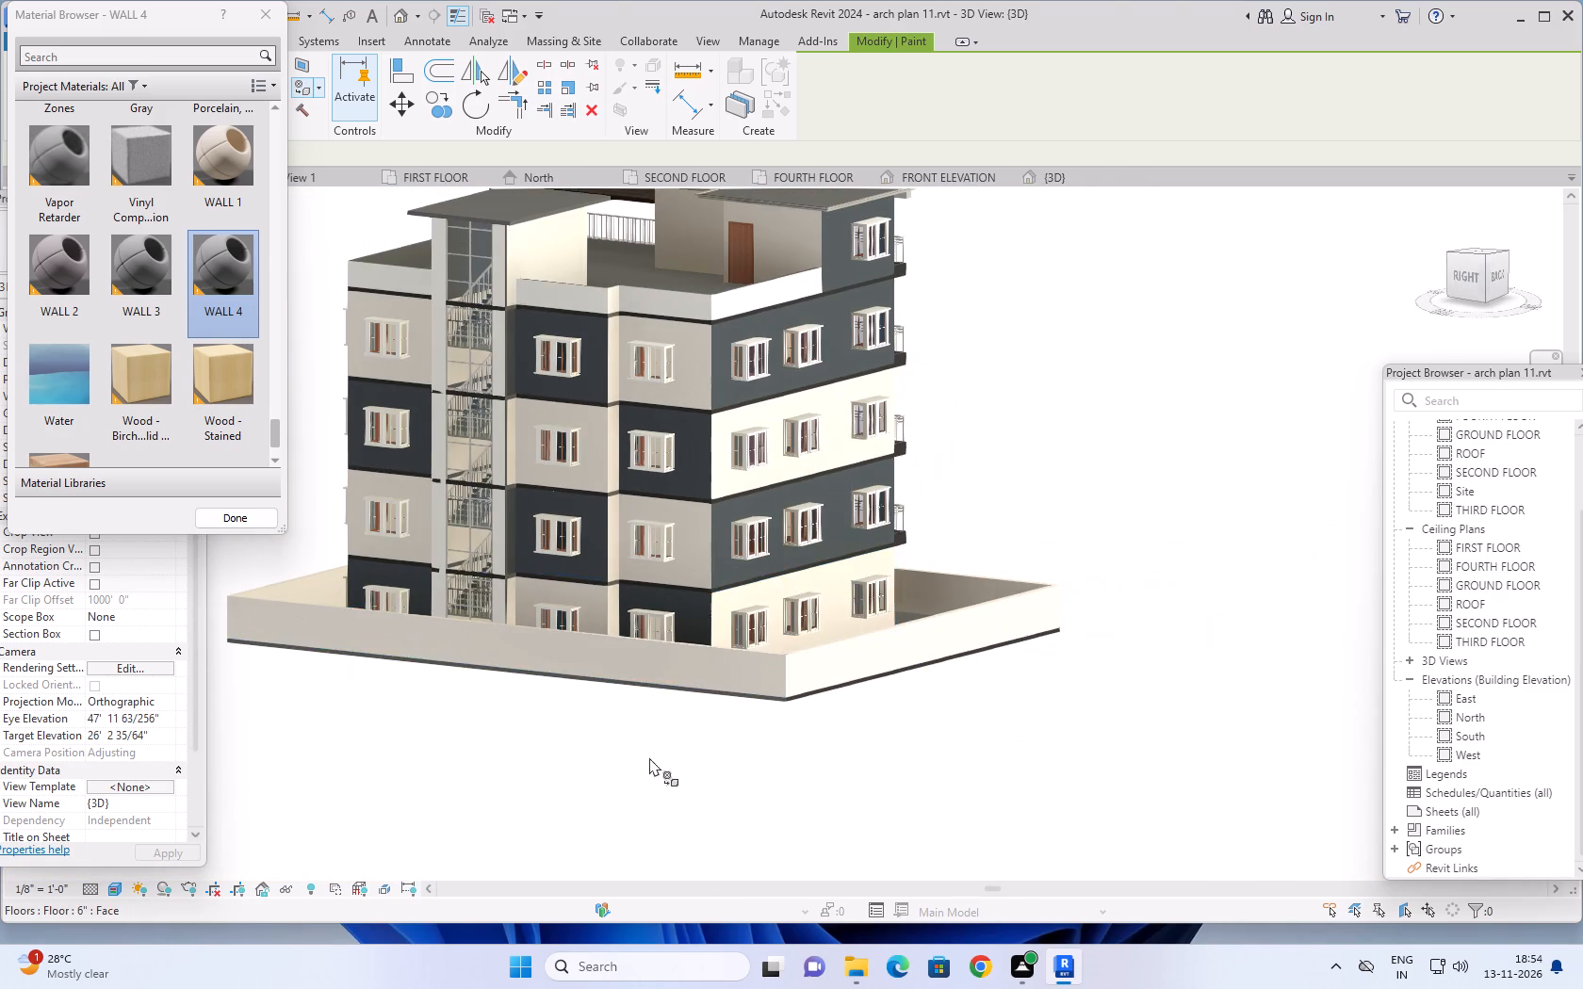
{"action": "middle_click_drag", "start_coordinate": [639, 763], "coordinate": [458, 755]}
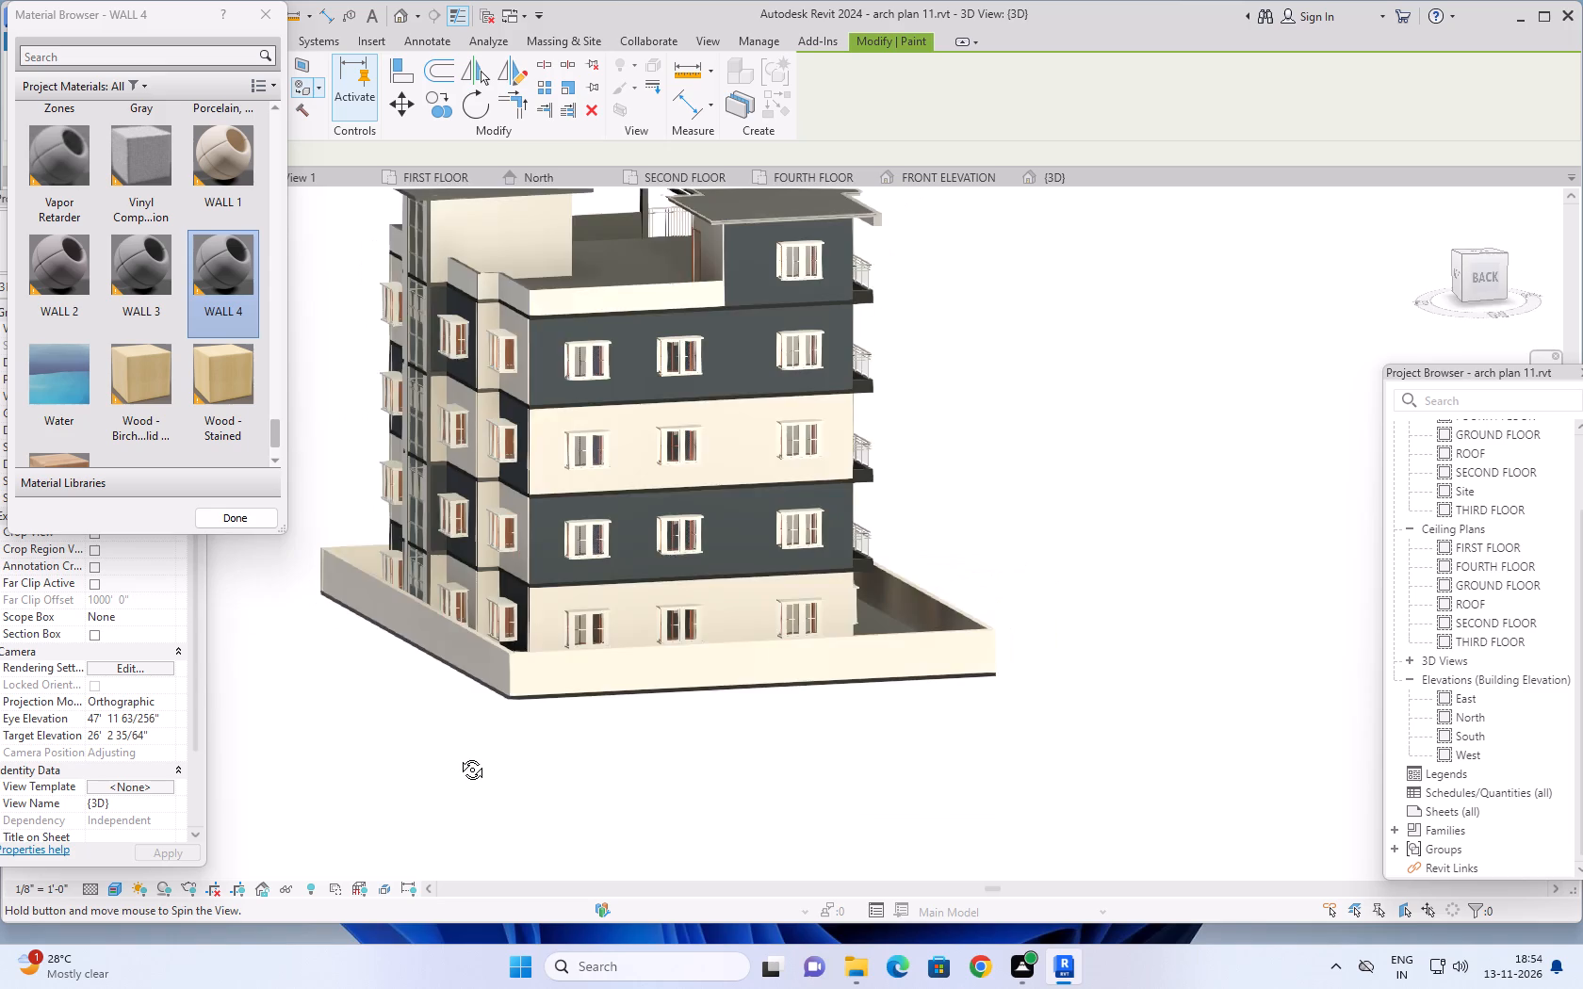
{"action": "middle_click_drag", "start_coordinate": [458, 755], "coordinate": [351, 760]}
{"action": "scroll", "coordinate": [1144, 721], "scroll_direction": "down", "scroll_amount": 3}
{"action": "middle_click_drag", "start_coordinate": [1175, 618], "coordinate": [1069, 673]}
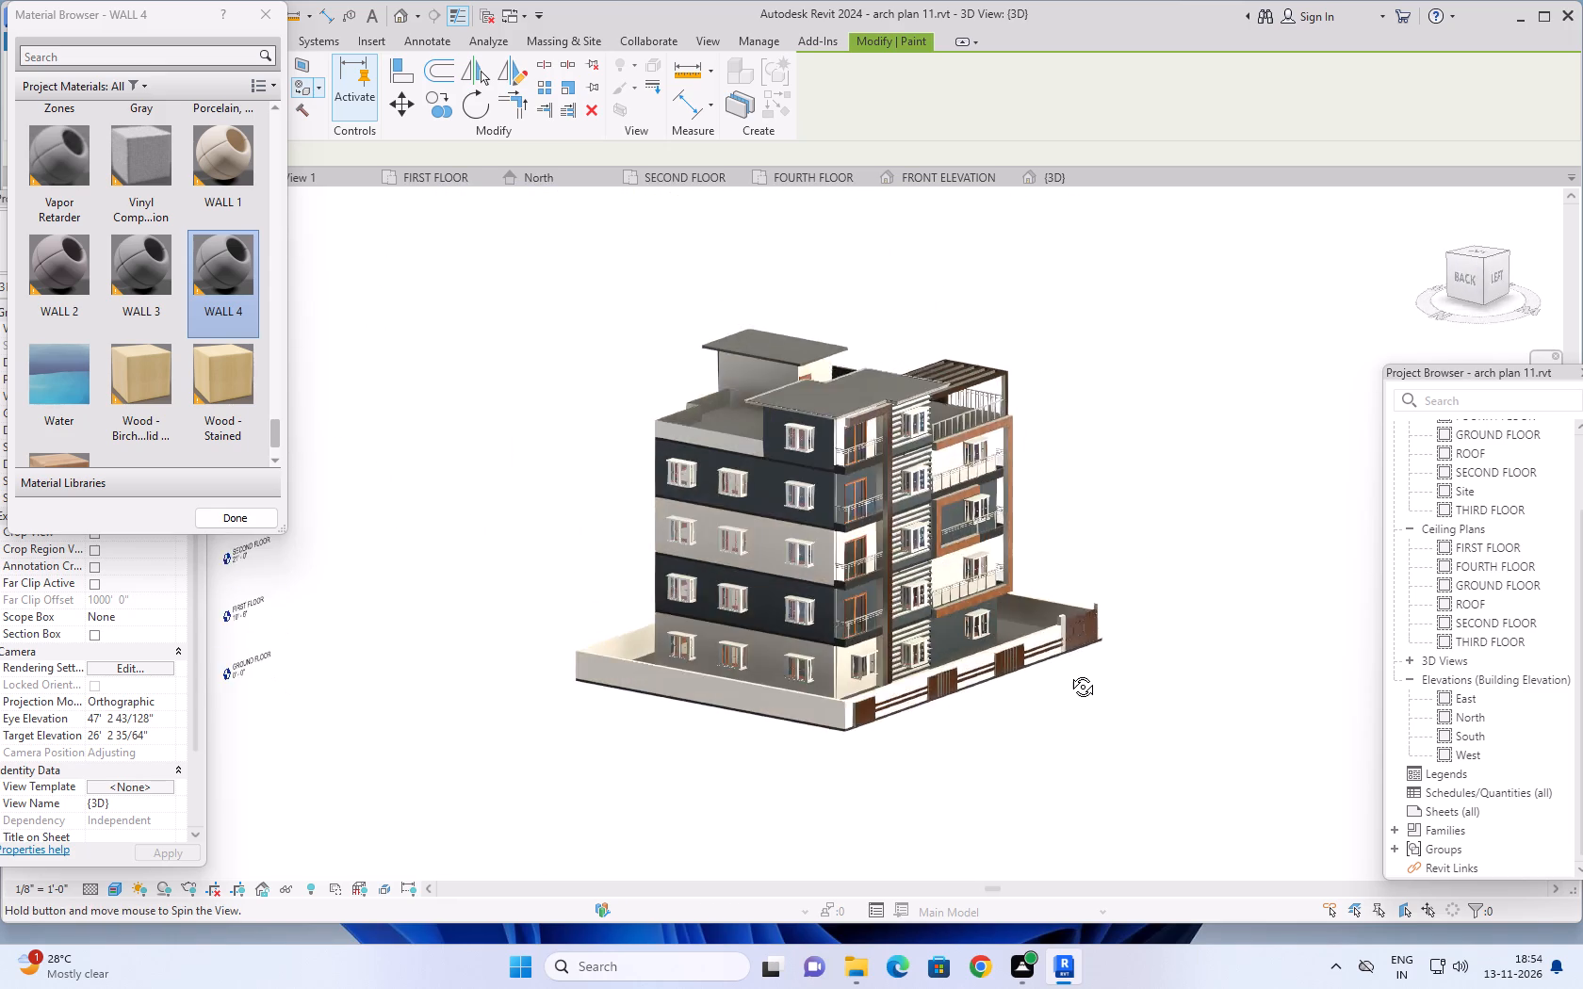
{"action": "middle_click_drag", "start_coordinate": [1069, 673], "coordinate": [1027, 576]}
{"action": "scroll", "coordinate": [1082, 703], "scroll_direction": "up", "scroll_amount": 2}
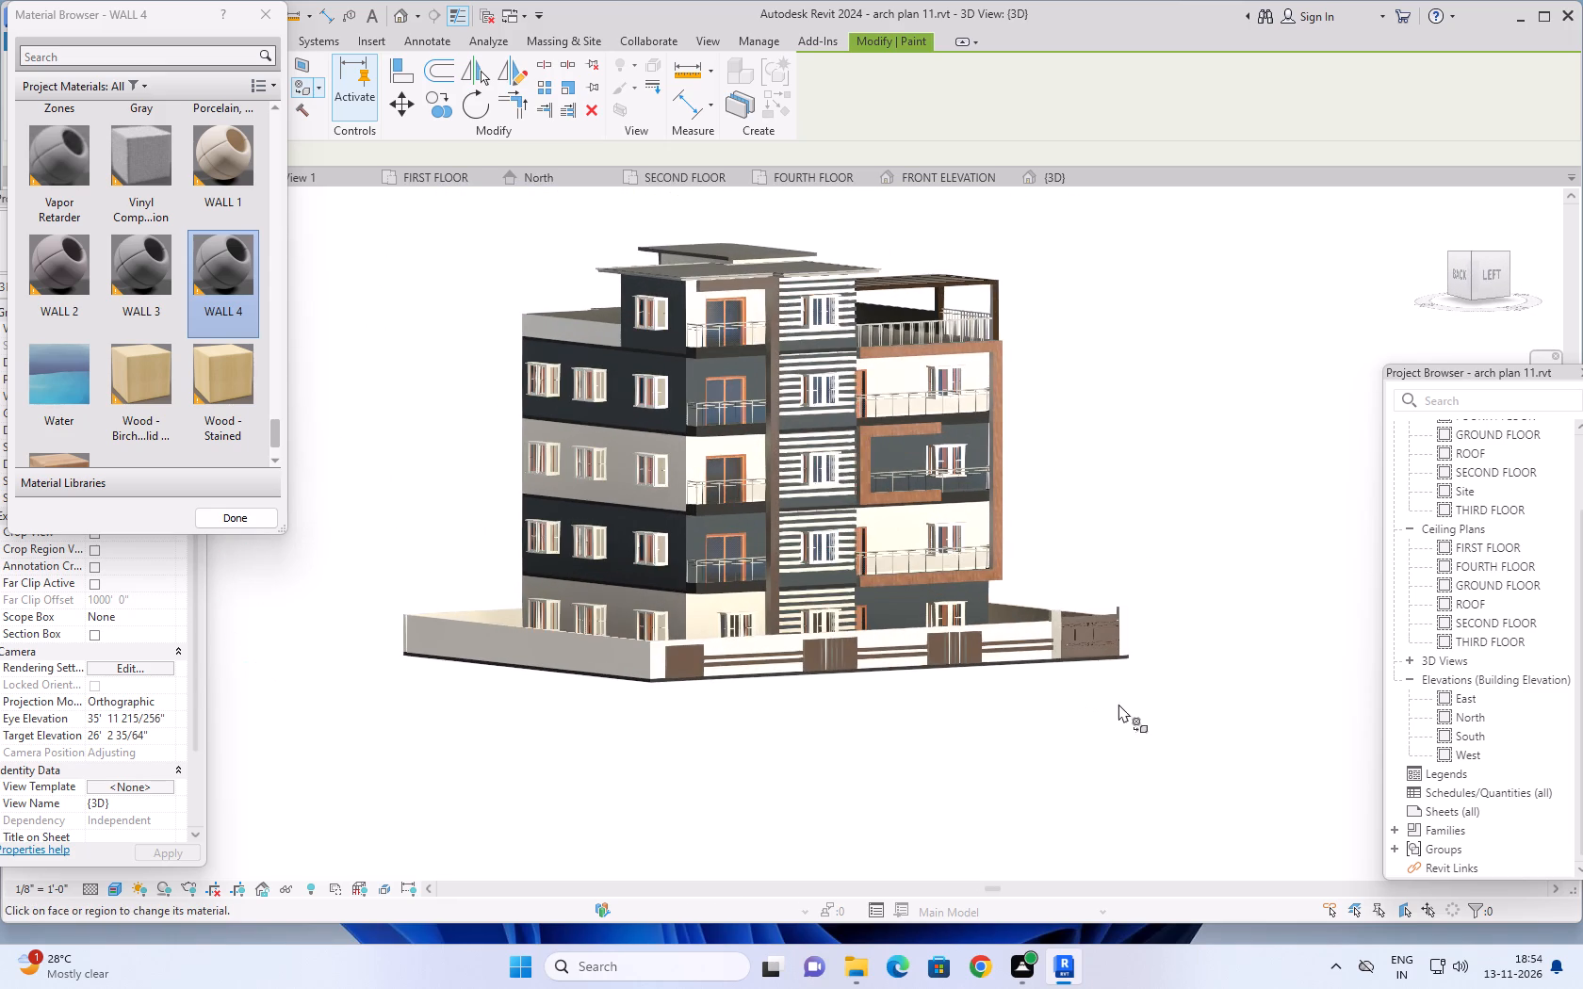
{"action": "middle_click_drag", "start_coordinate": [1122, 703], "coordinate": [1261, 774]}
{"action": "scroll", "coordinate": [1121, 767], "scroll_direction": "down", "scroll_amount": 1}
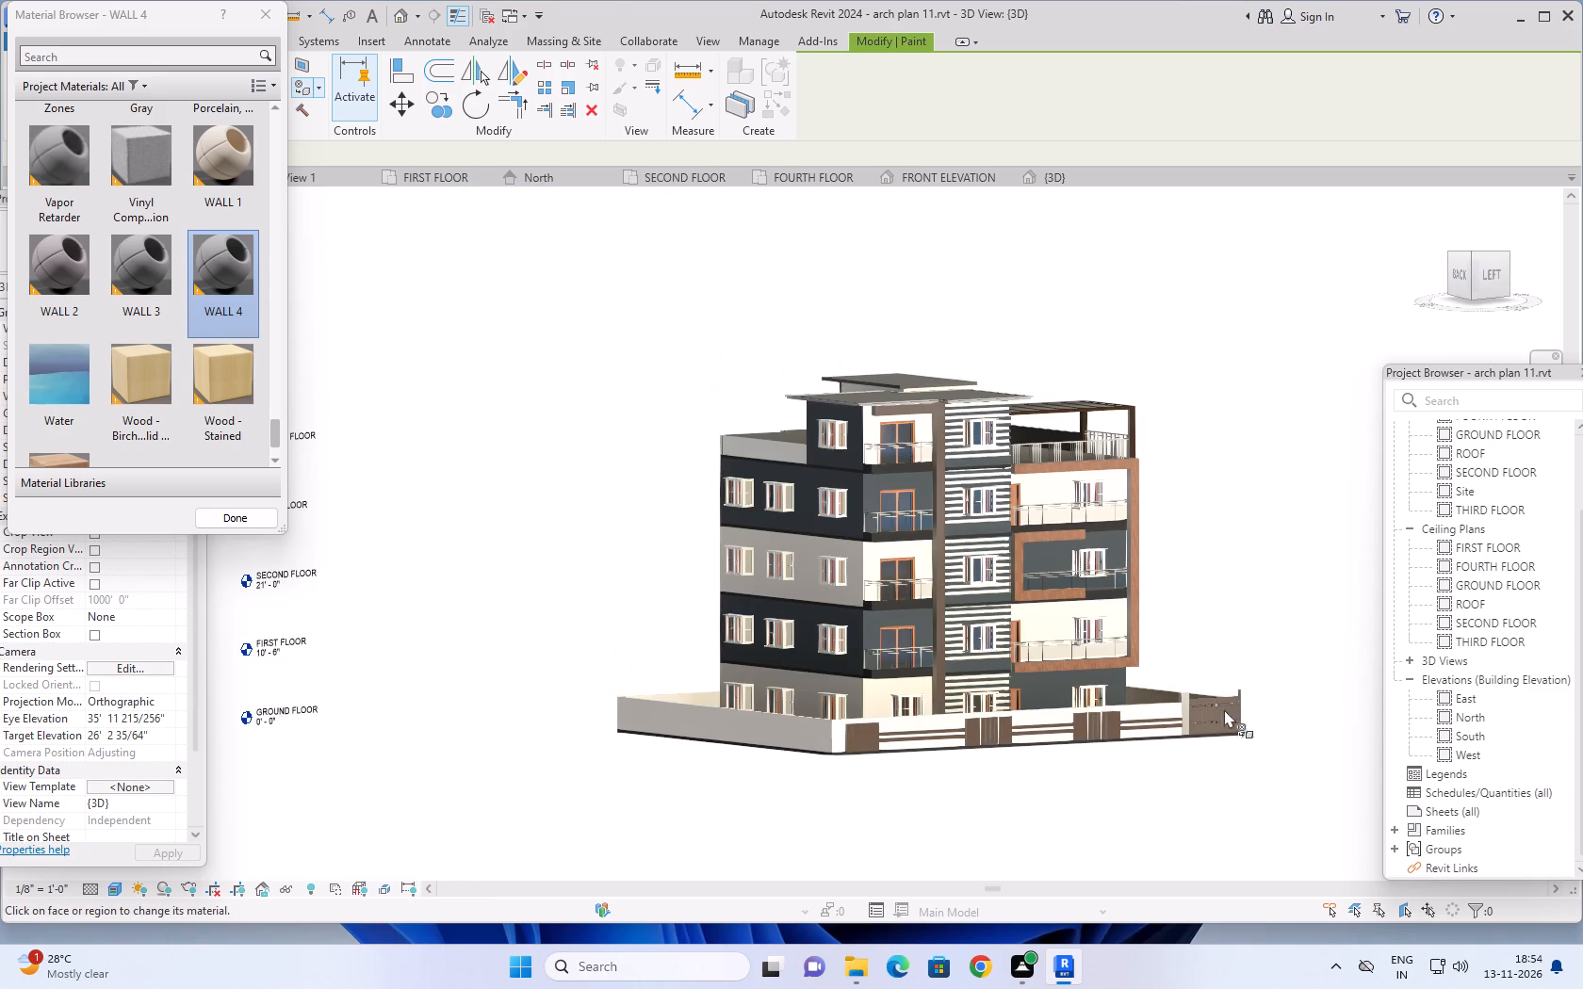
{"action": "middle_click_drag", "start_coordinate": [1253, 642], "coordinate": [1284, 709], "text": "shift"}
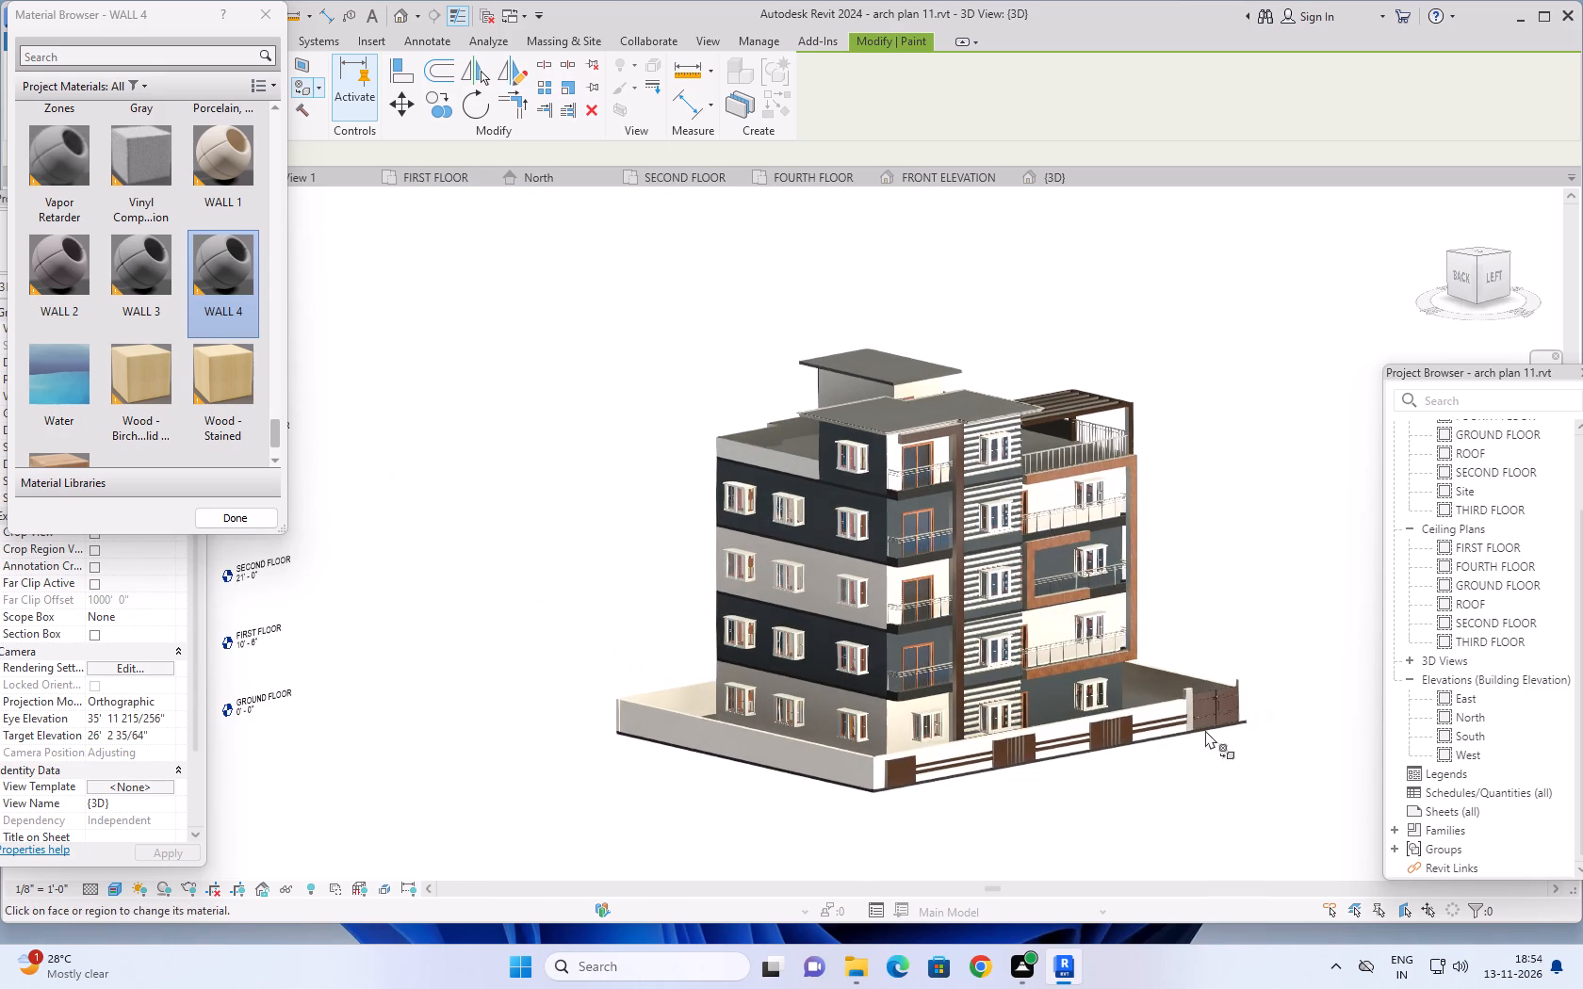
{"action": "scroll", "coordinate": [812, 773], "scroll_direction": "up", "scroll_amount": 1}
Paint the top faces of the back-left roof slab, the open terrace floor and the stair tower roof with WALL 4.
{"action": "middle_click_drag", "start_coordinate": [620, 508], "coordinate": [679, 831], "text": "shift"}
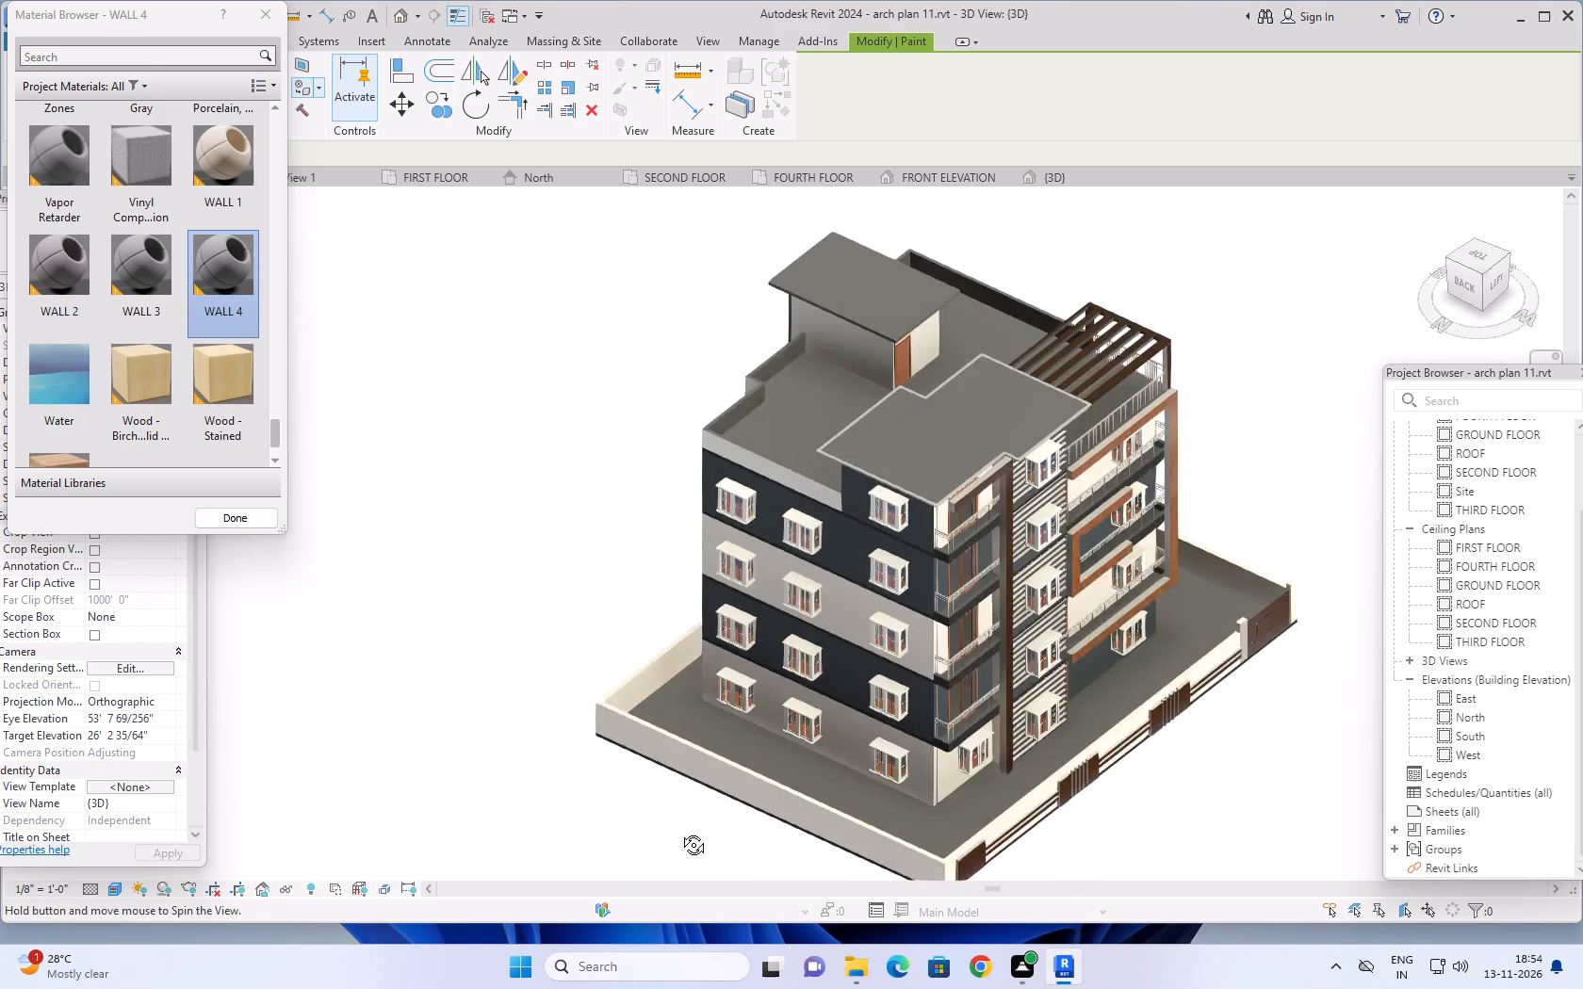
{"action": "middle_click_drag", "start_coordinate": [679, 831], "coordinate": [703, 910], "text": "shift"}
{"action": "left_click", "coordinate": [955, 539]}
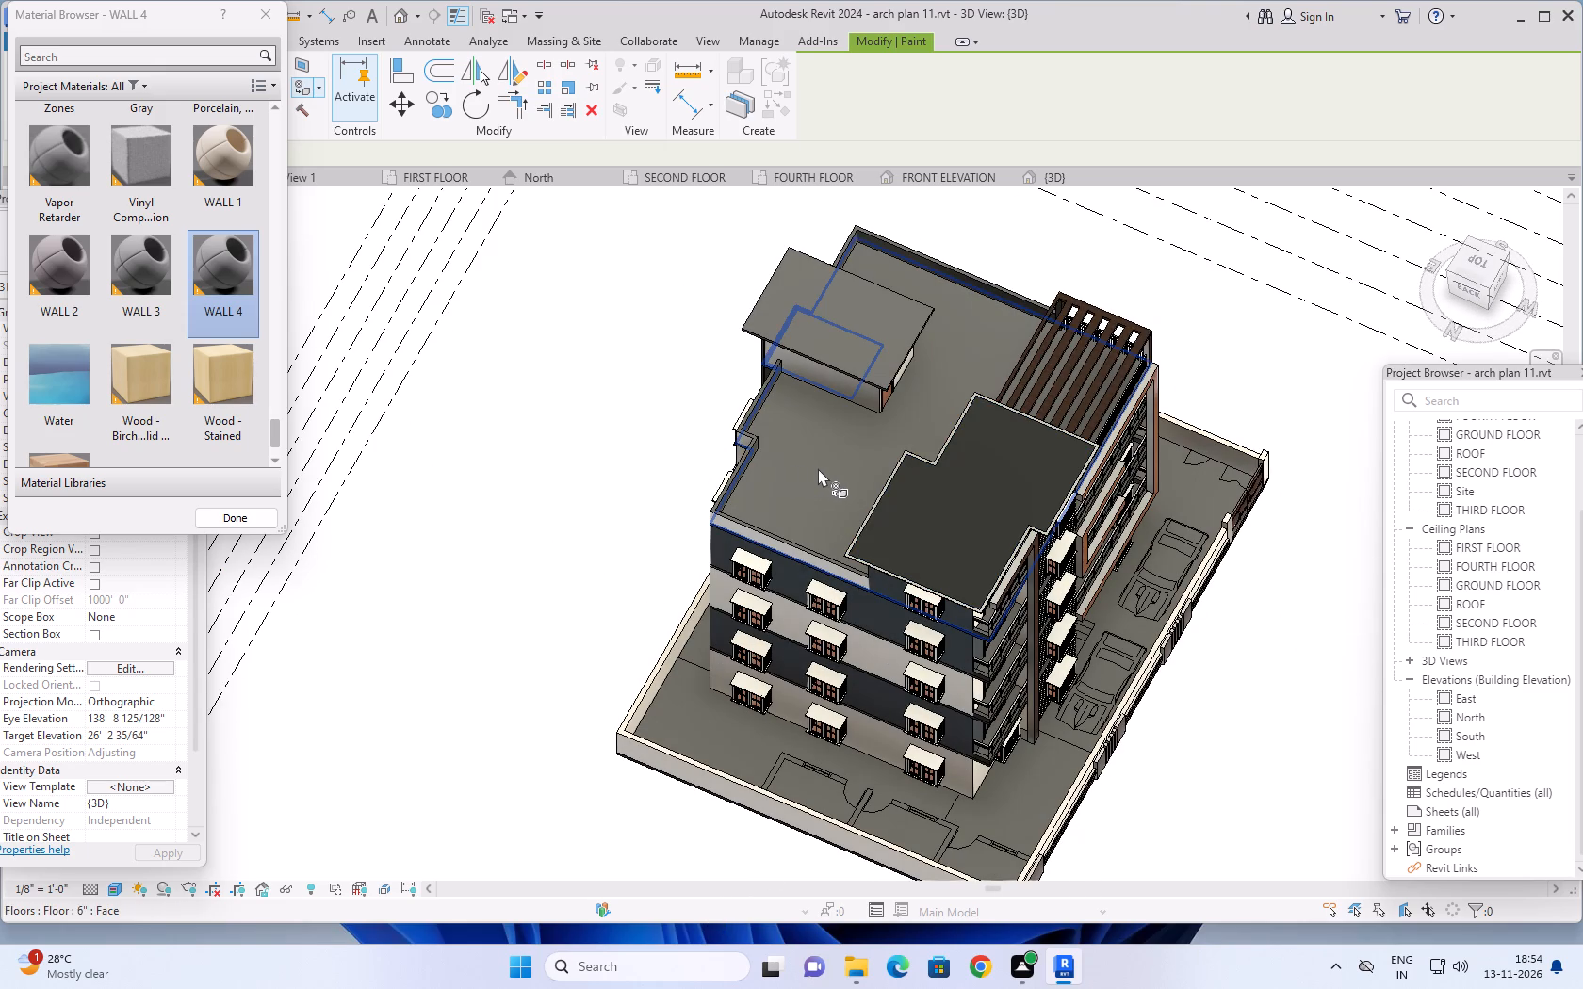
{"action": "left_click", "coordinate": [818, 468]}
{"action": "left_click", "coordinate": [848, 331]}
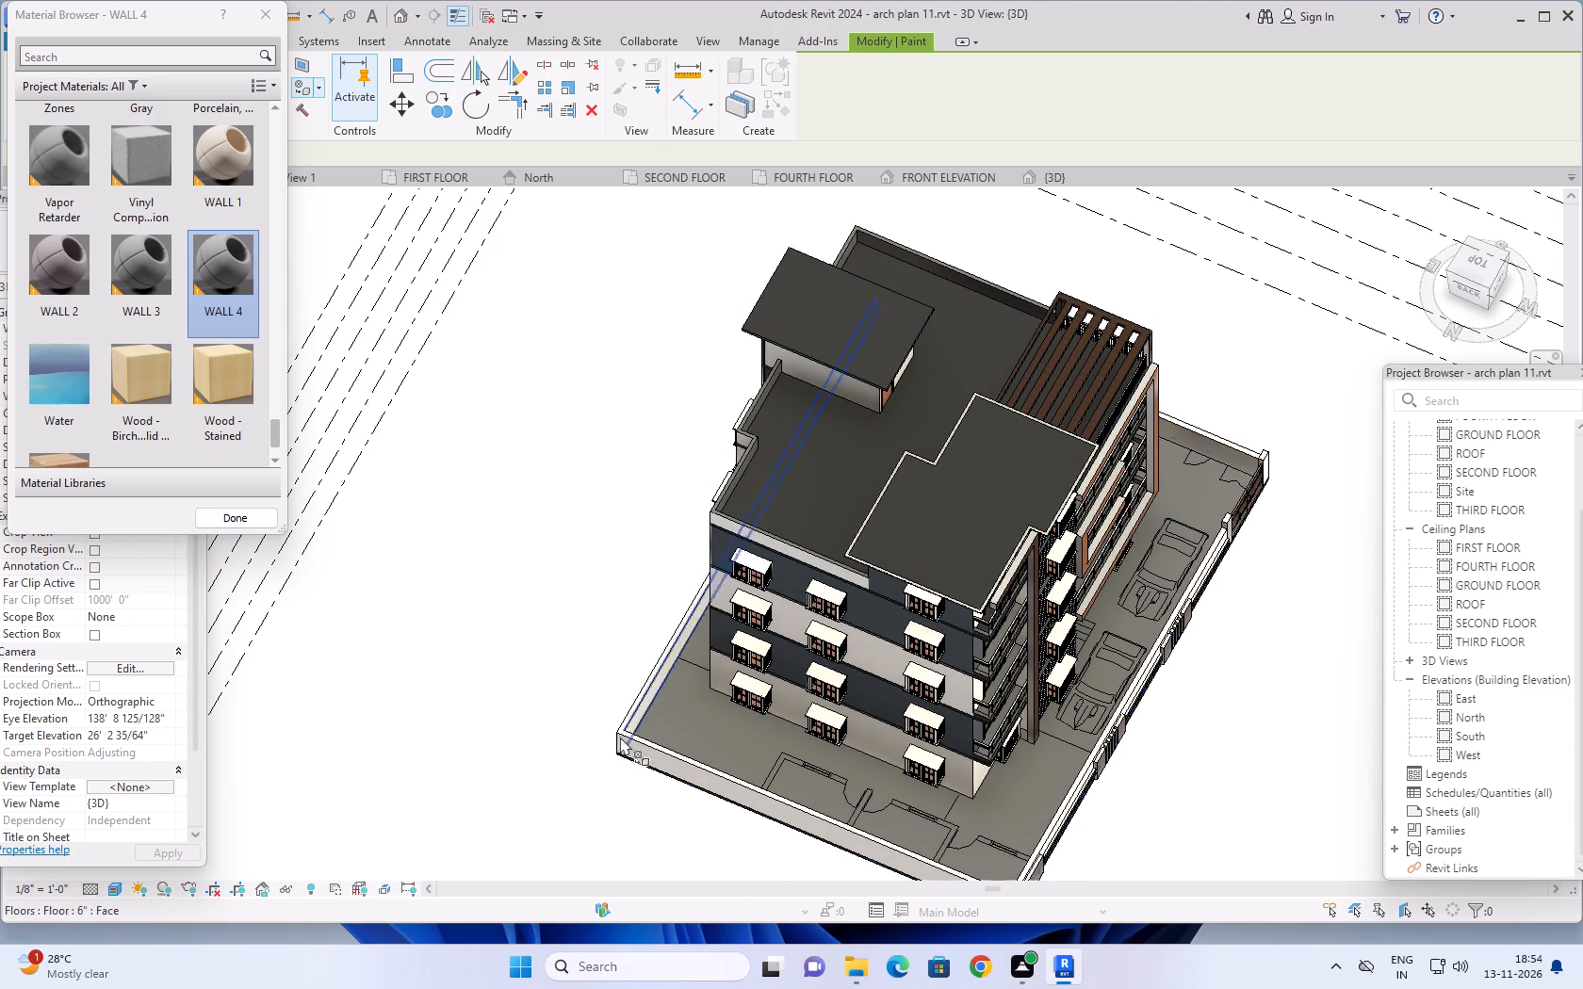
Paint the outer faces of the compound wall with WALL 4 on the back side and the left gate side.
{"action": "middle_click_drag", "start_coordinate": [566, 769], "coordinate": [572, 404], "text": "shift"}
{"action": "middle_click_drag", "start_coordinate": [677, 822], "coordinate": [628, 728], "text": "shift"}
{"action": "scroll", "coordinate": [677, 821], "scroll_direction": "up", "scroll_amount": 1, "text": "shift"}
{"action": "middle_click", "coordinate": [628, 728], "text": "shift"}
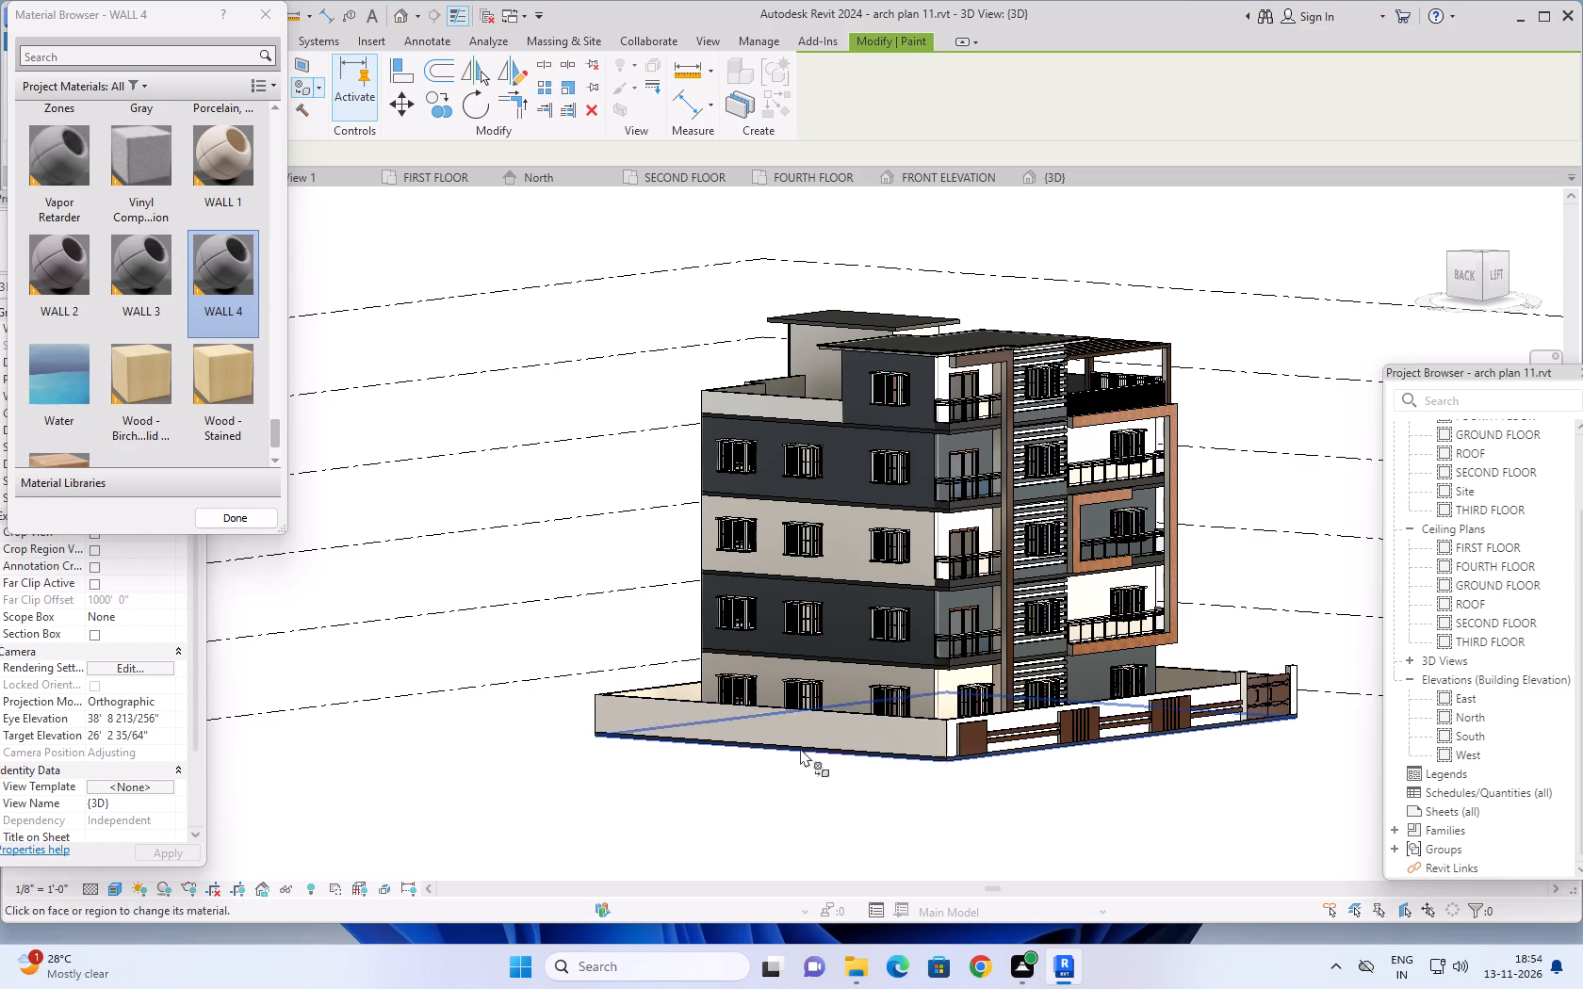
{"action": "left_click", "coordinate": [816, 730]}
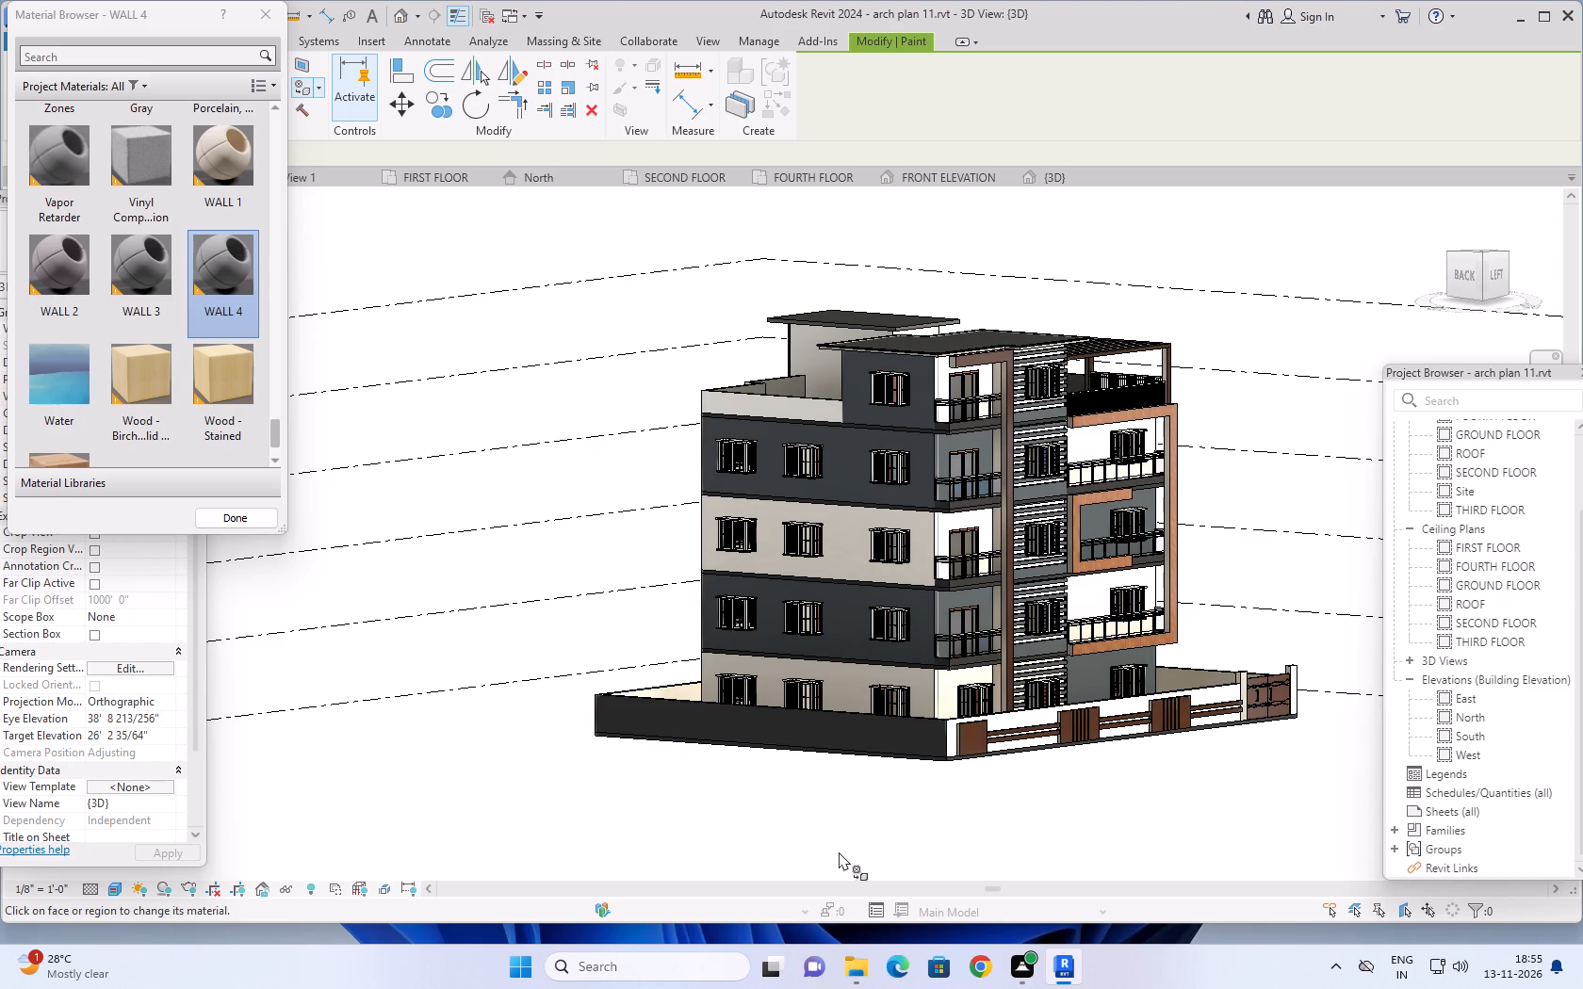
{"action": "scroll", "coordinate": [851, 811], "scroll_direction": "up", "scroll_amount": 4}
{"action": "scroll", "coordinate": [989, 779], "scroll_direction": "up", "scroll_amount": 2}
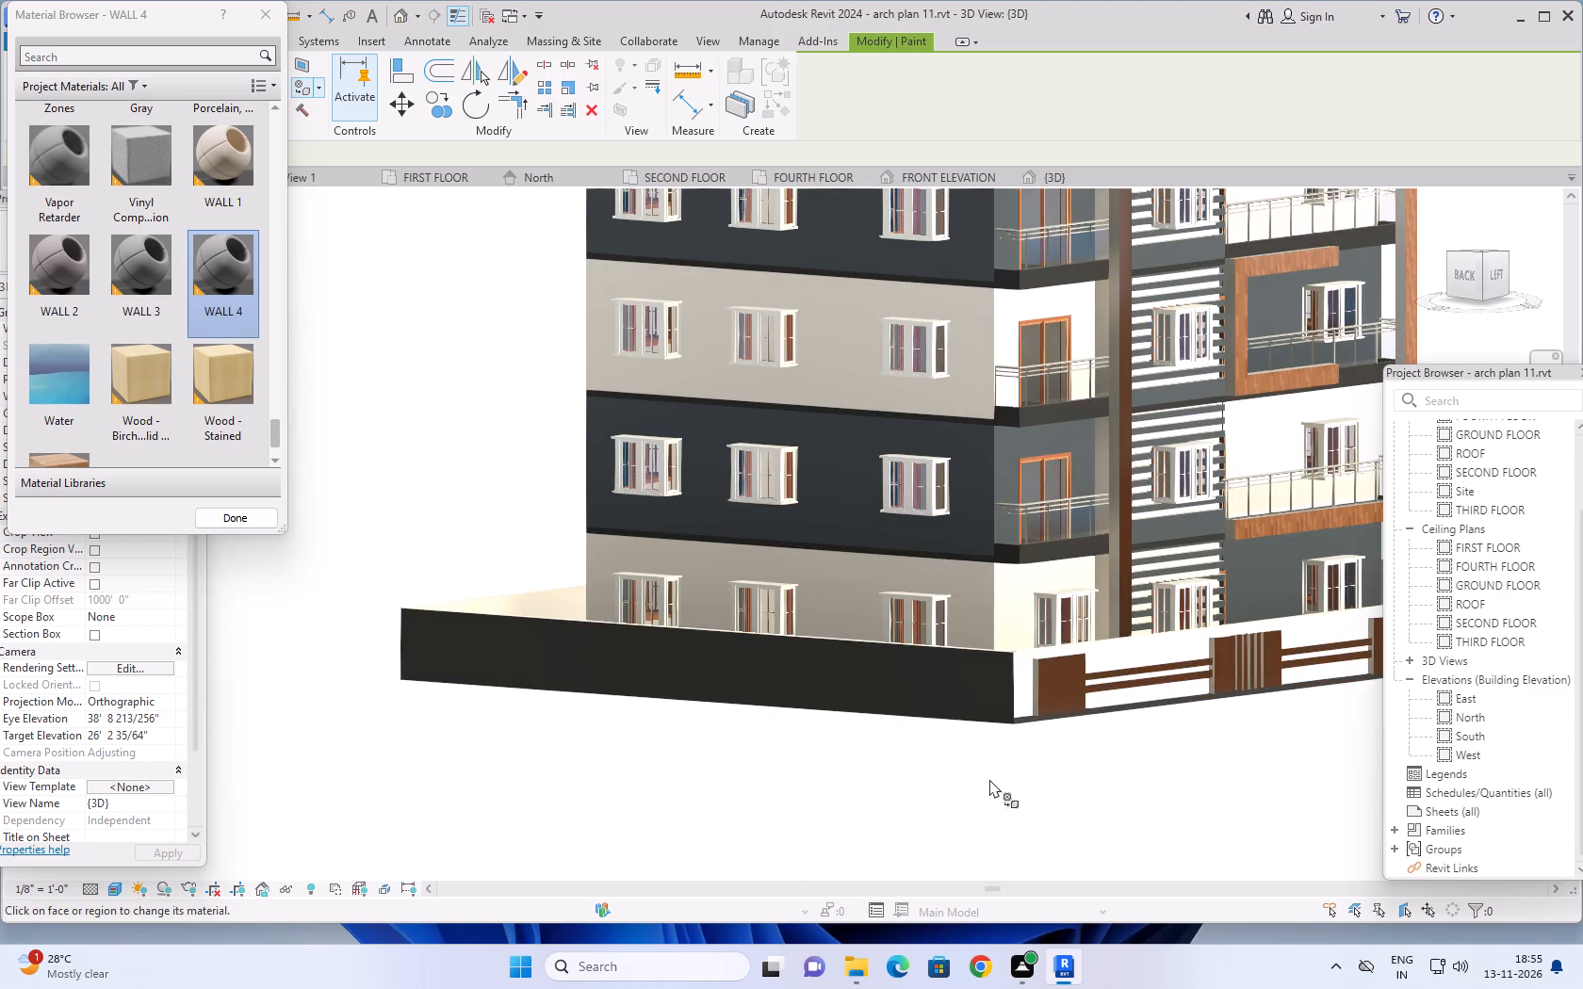
{"action": "scroll", "coordinate": [989, 779], "scroll_direction": "up", "scroll_amount": 1}
{"action": "left_click", "coordinate": [1194, 584]}
Paint the outer faces of the compound wall with WALL 4 on the right and front sides.
{"action": "scroll", "coordinate": [878, 873], "scroll_direction": "down", "scroll_amount": 1}
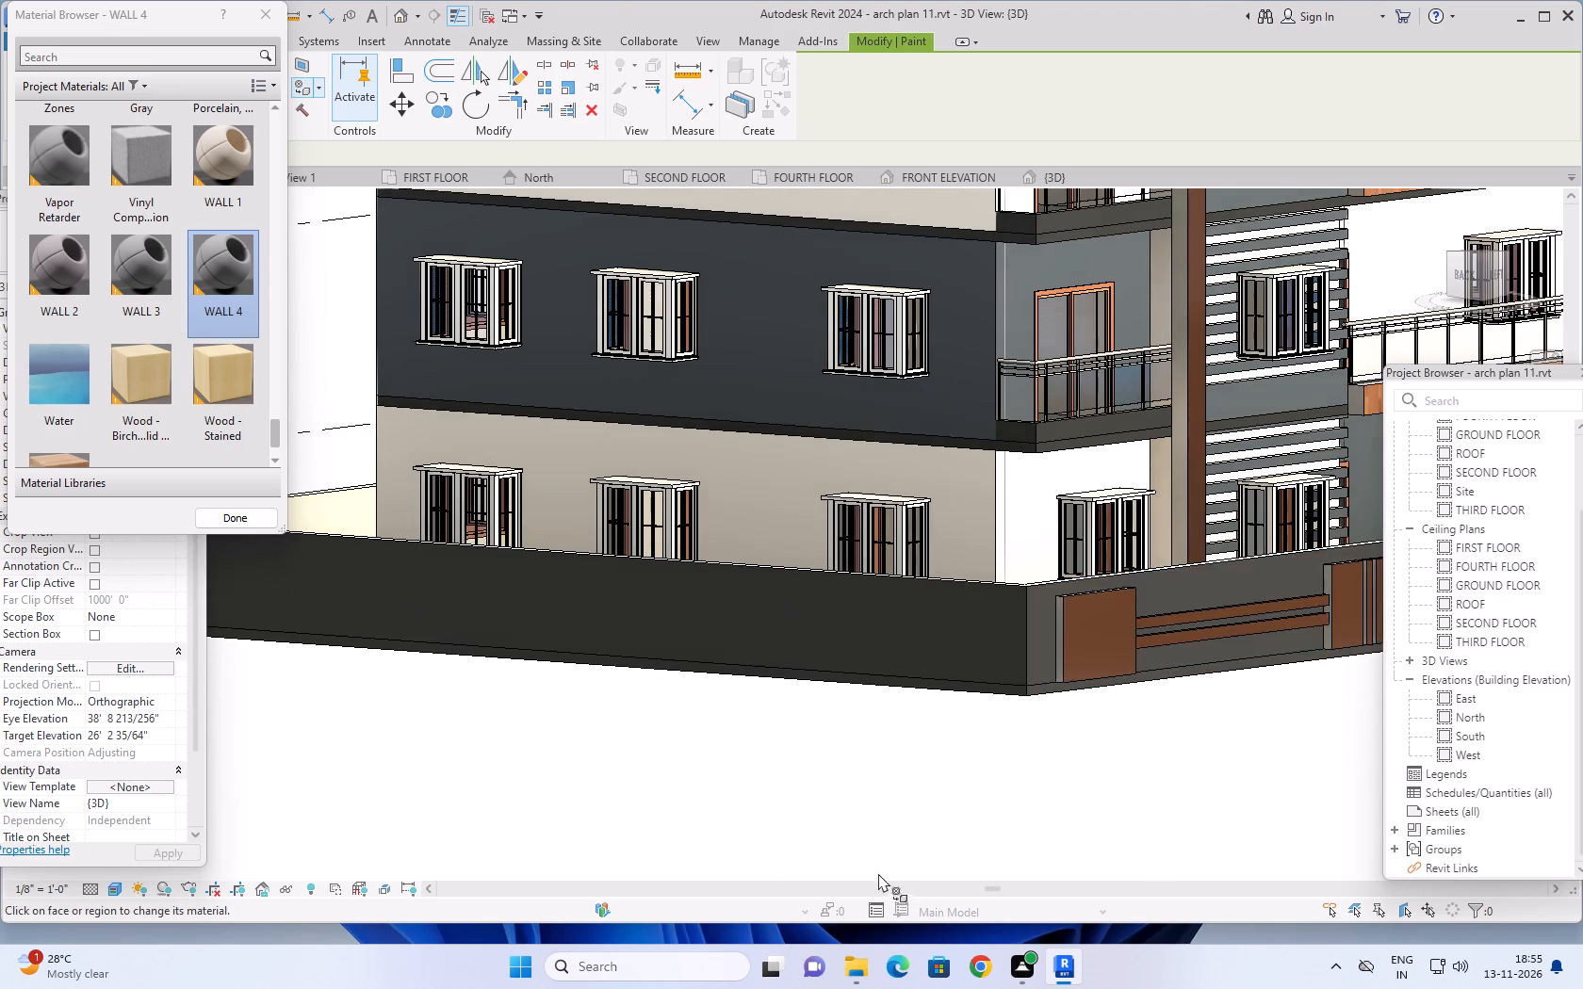
{"action": "scroll", "coordinate": [878, 873], "scroll_direction": "down", "scroll_amount": 4}
{"action": "middle_click_drag", "start_coordinate": [801, 826], "coordinate": [1089, 821], "text": "shift"}
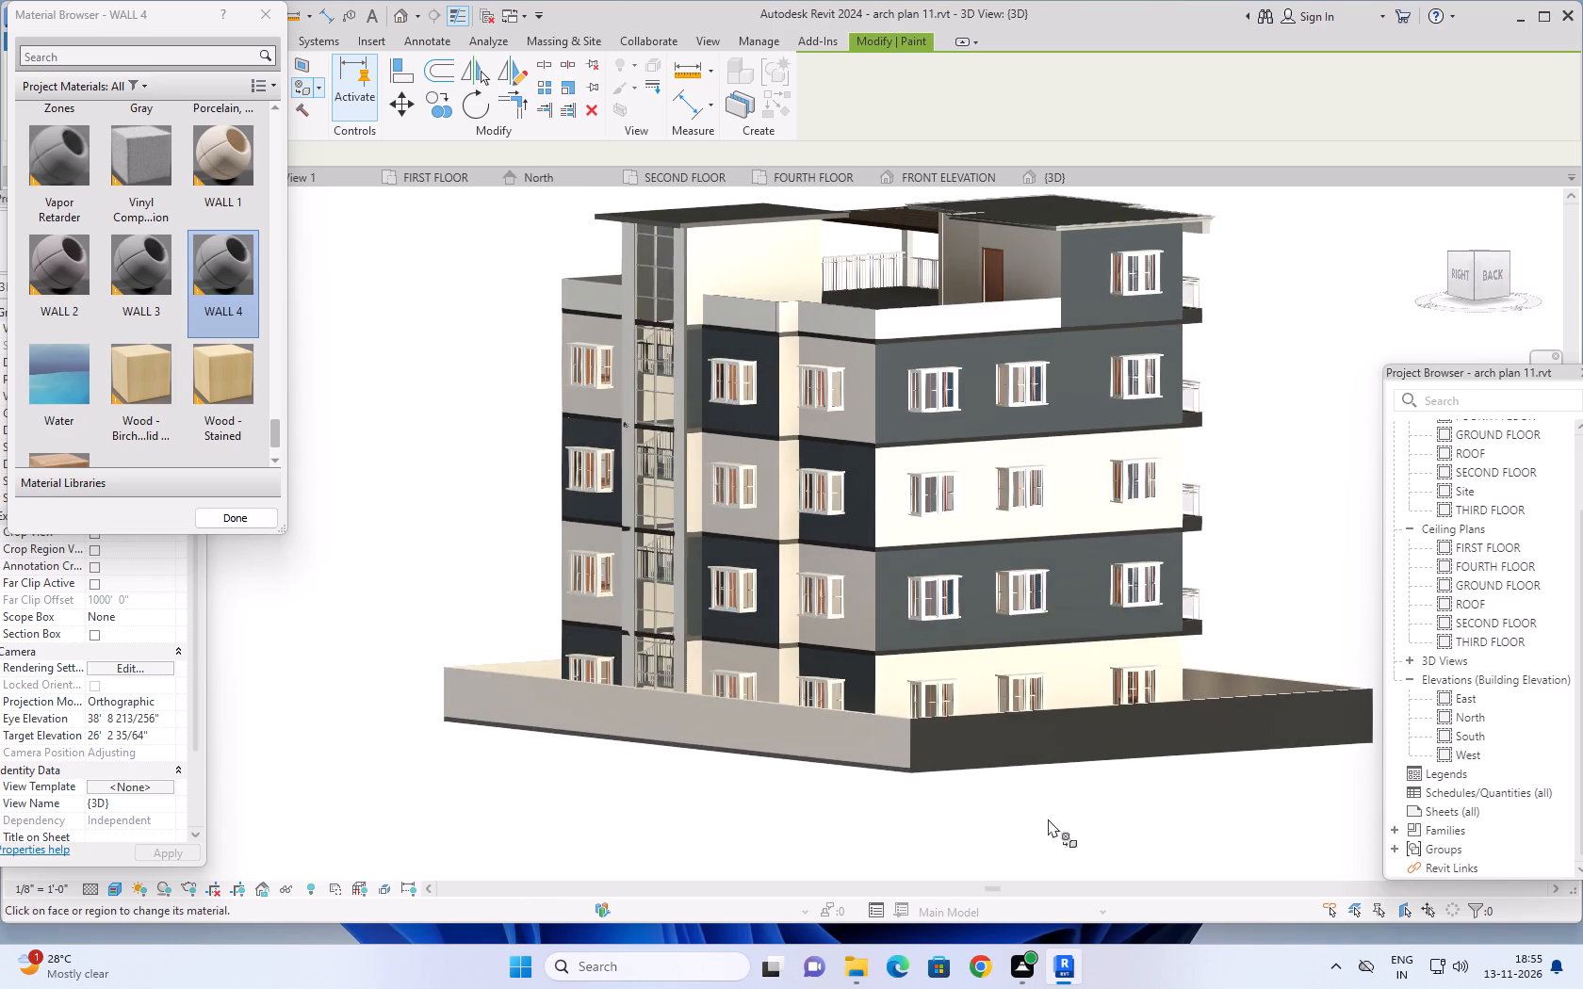
{"action": "left_click", "coordinate": [869, 739]}
{"action": "middle_click_drag", "start_coordinate": [637, 804], "coordinate": [1073, 821], "text": "shift"}
{"action": "left_click", "coordinate": [904, 758]}
Paint the inner faces of the compound wall with WALL 4 on the front, right and back sides.
{"action": "scroll", "coordinate": [584, 829], "scroll_direction": "down", "scroll_amount": 1, "text": "shift"}
{"action": "middle_click_drag", "start_coordinate": [603, 829], "coordinate": [1028, 843], "text": "shift"}
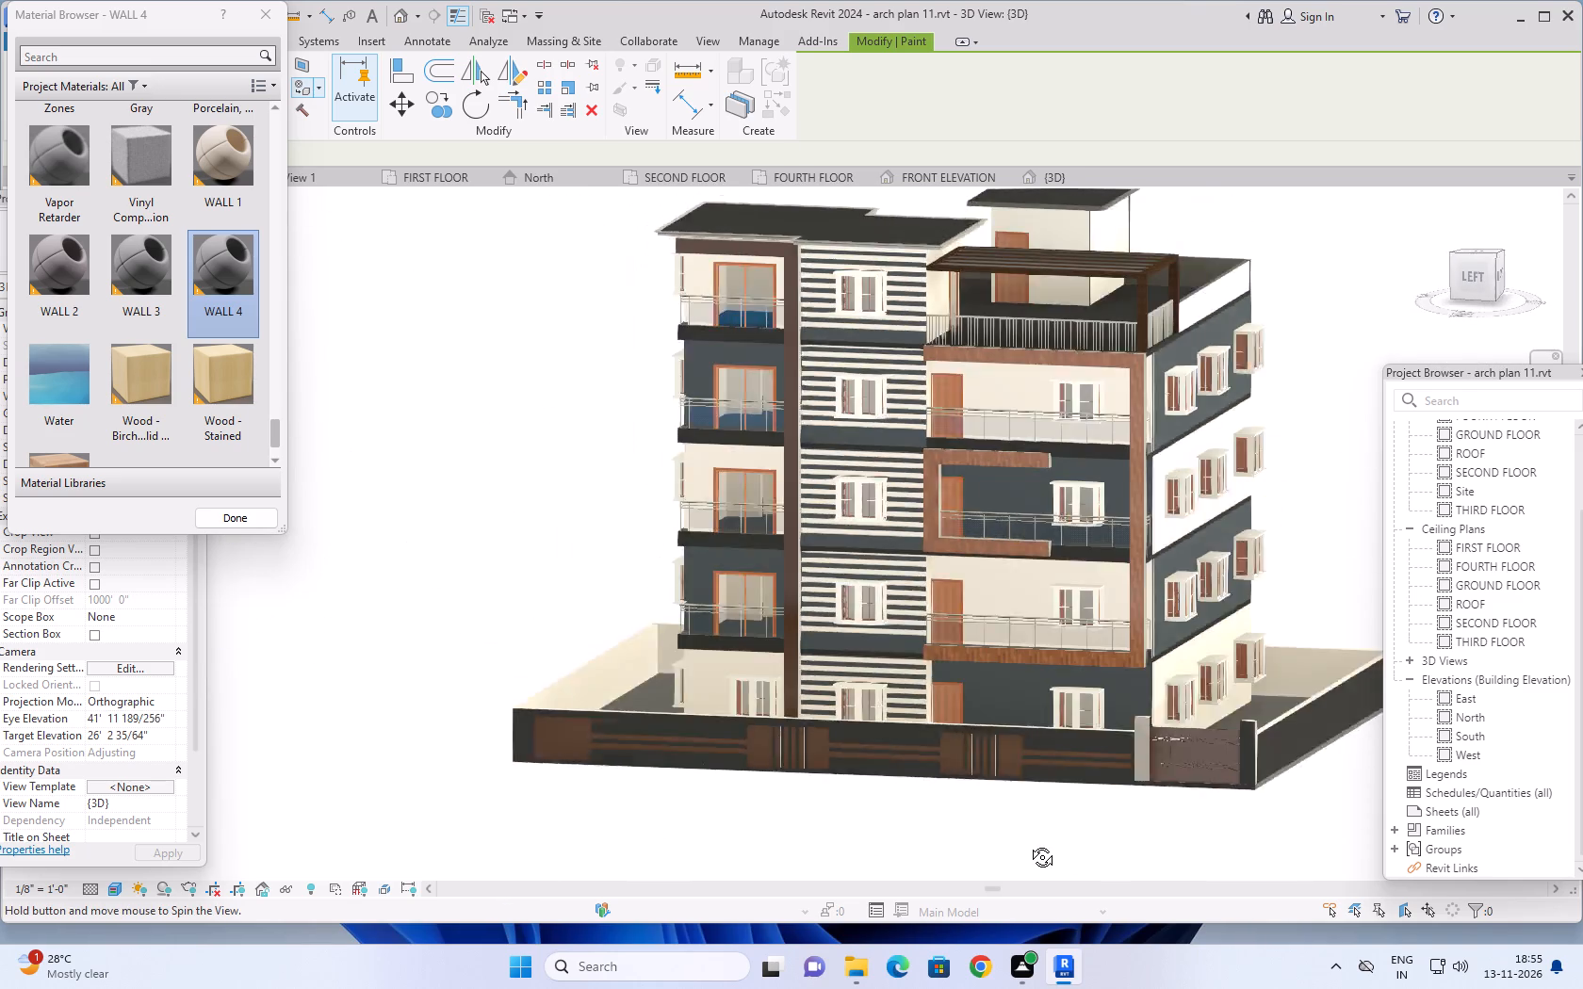
{"action": "middle_click_drag", "start_coordinate": [1028, 843], "coordinate": [1098, 819], "text": "shift"}
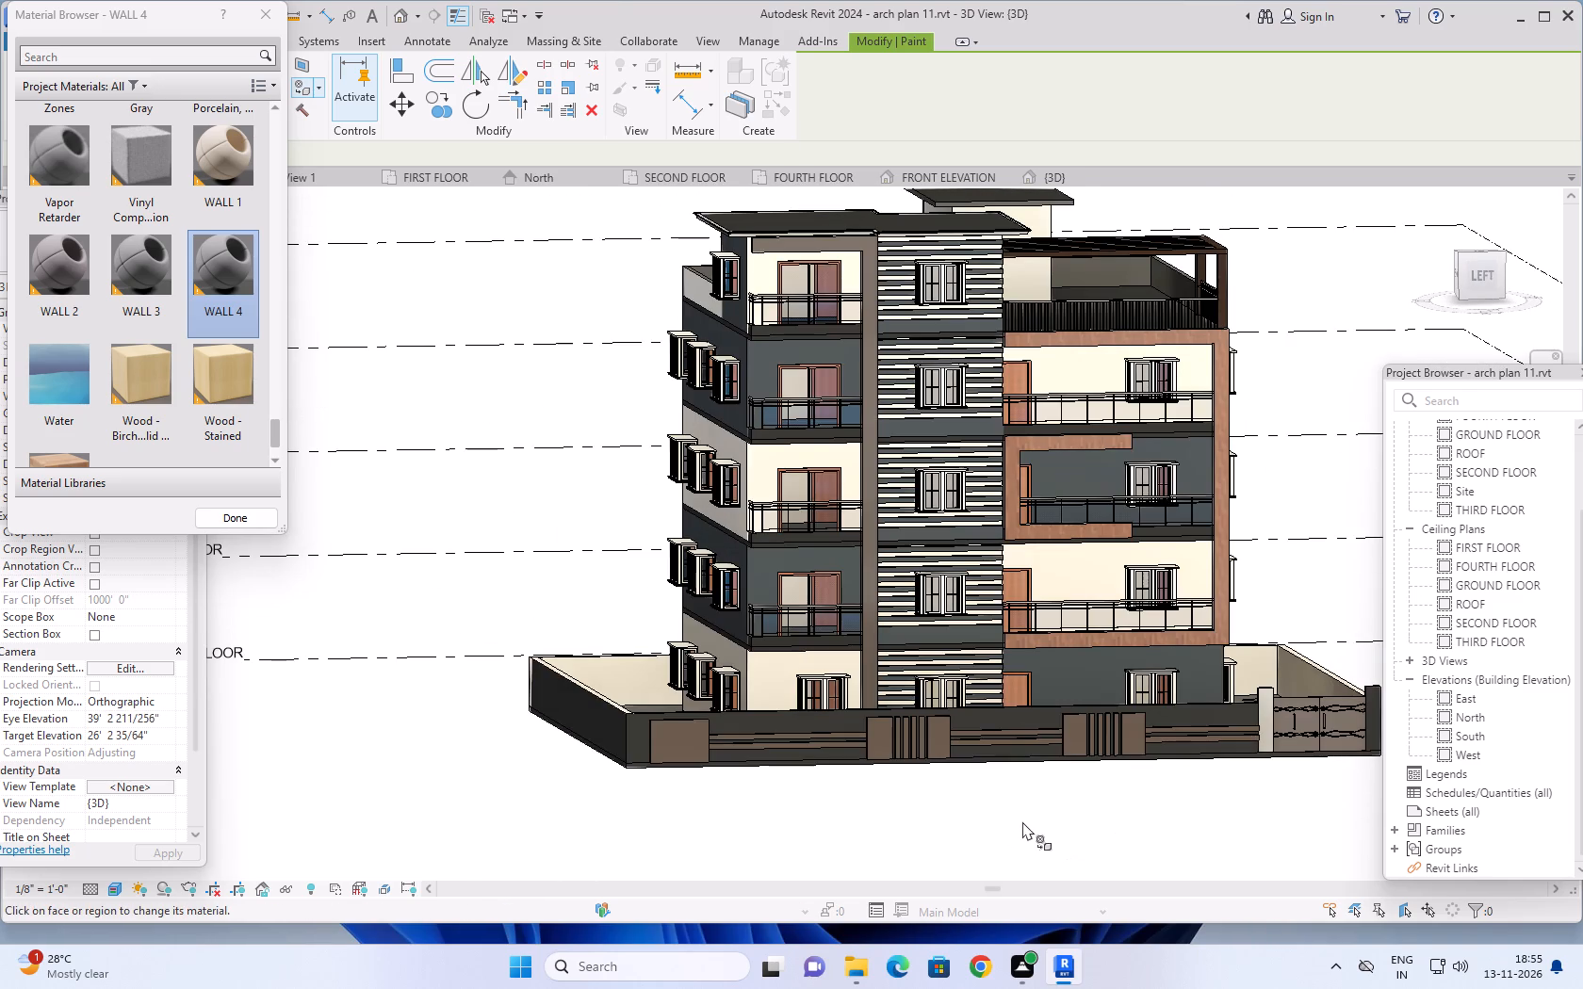
{"action": "middle_click_drag", "start_coordinate": [1031, 817], "coordinate": [1006, 774]}
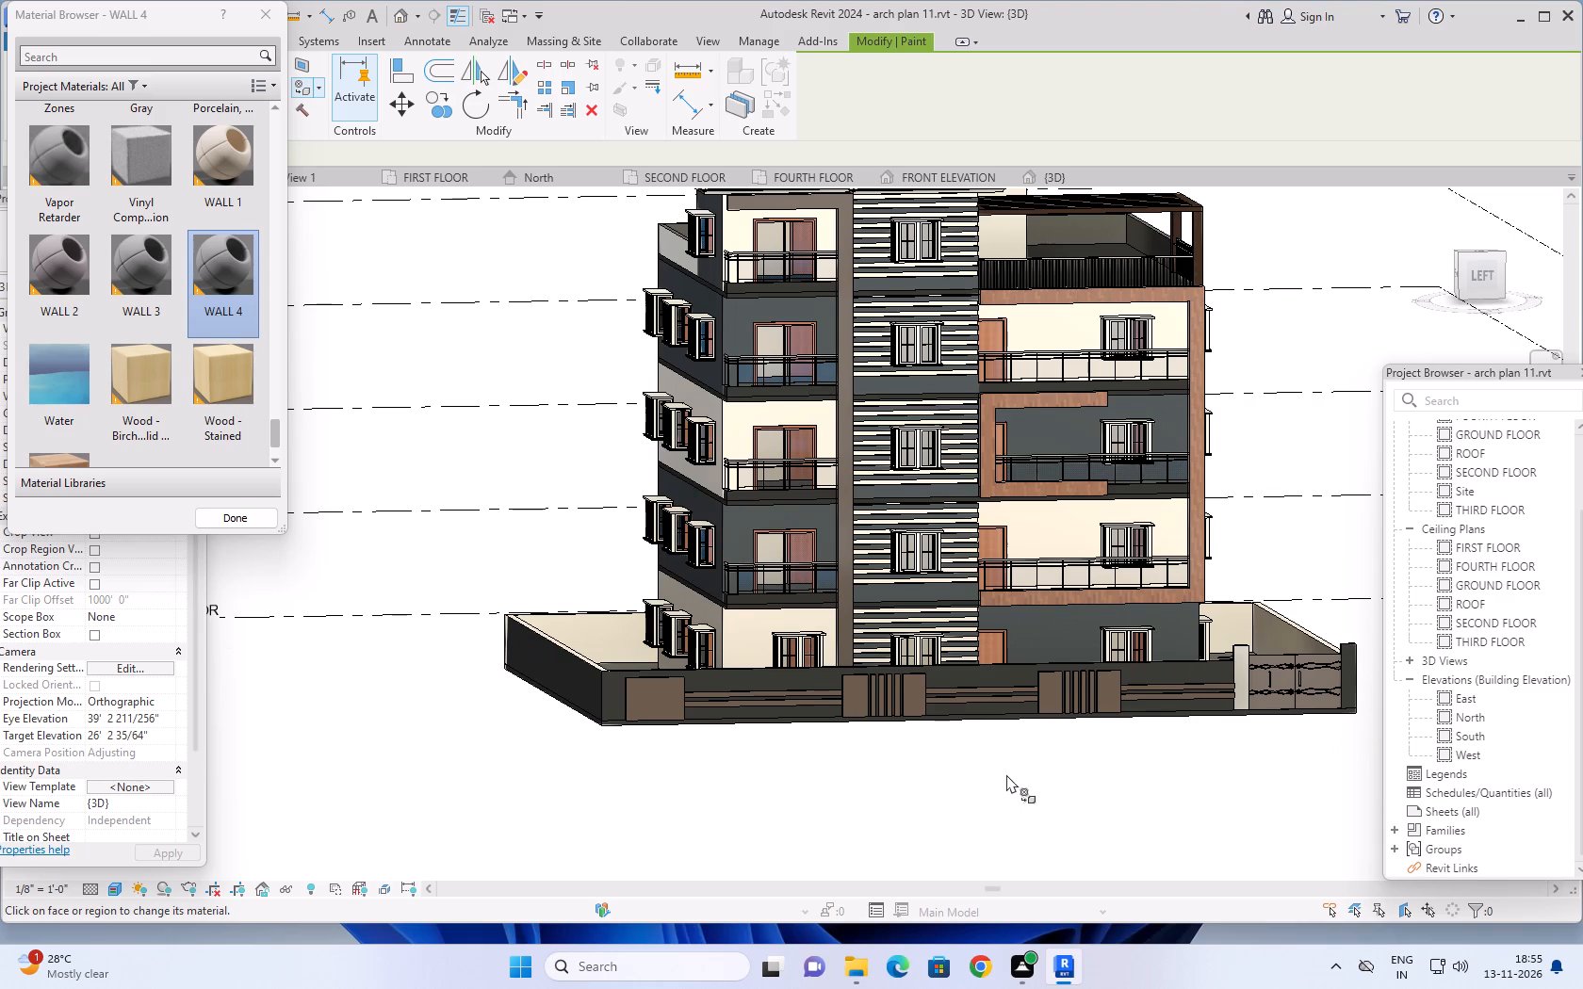
{"action": "middle_click_drag", "start_coordinate": [1002, 770], "coordinate": [909, 793]}
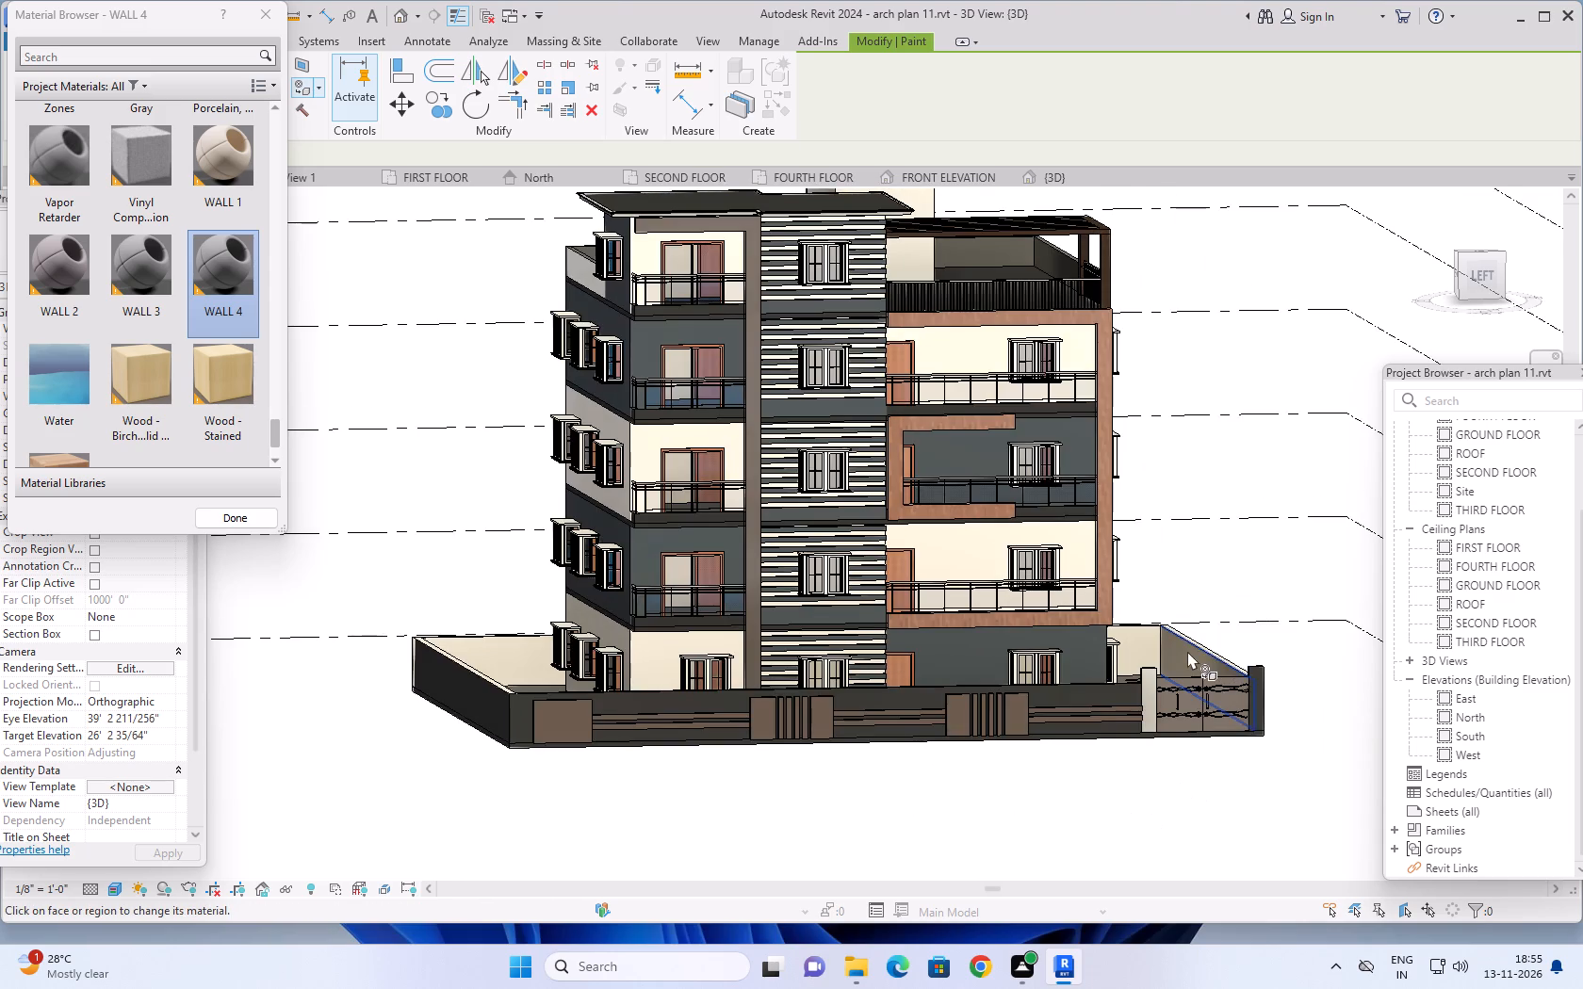
{"action": "scroll", "coordinate": [1187, 651], "scroll_direction": "up", "scroll_amount": 3}
{"action": "left_click", "coordinate": [1187, 651]}
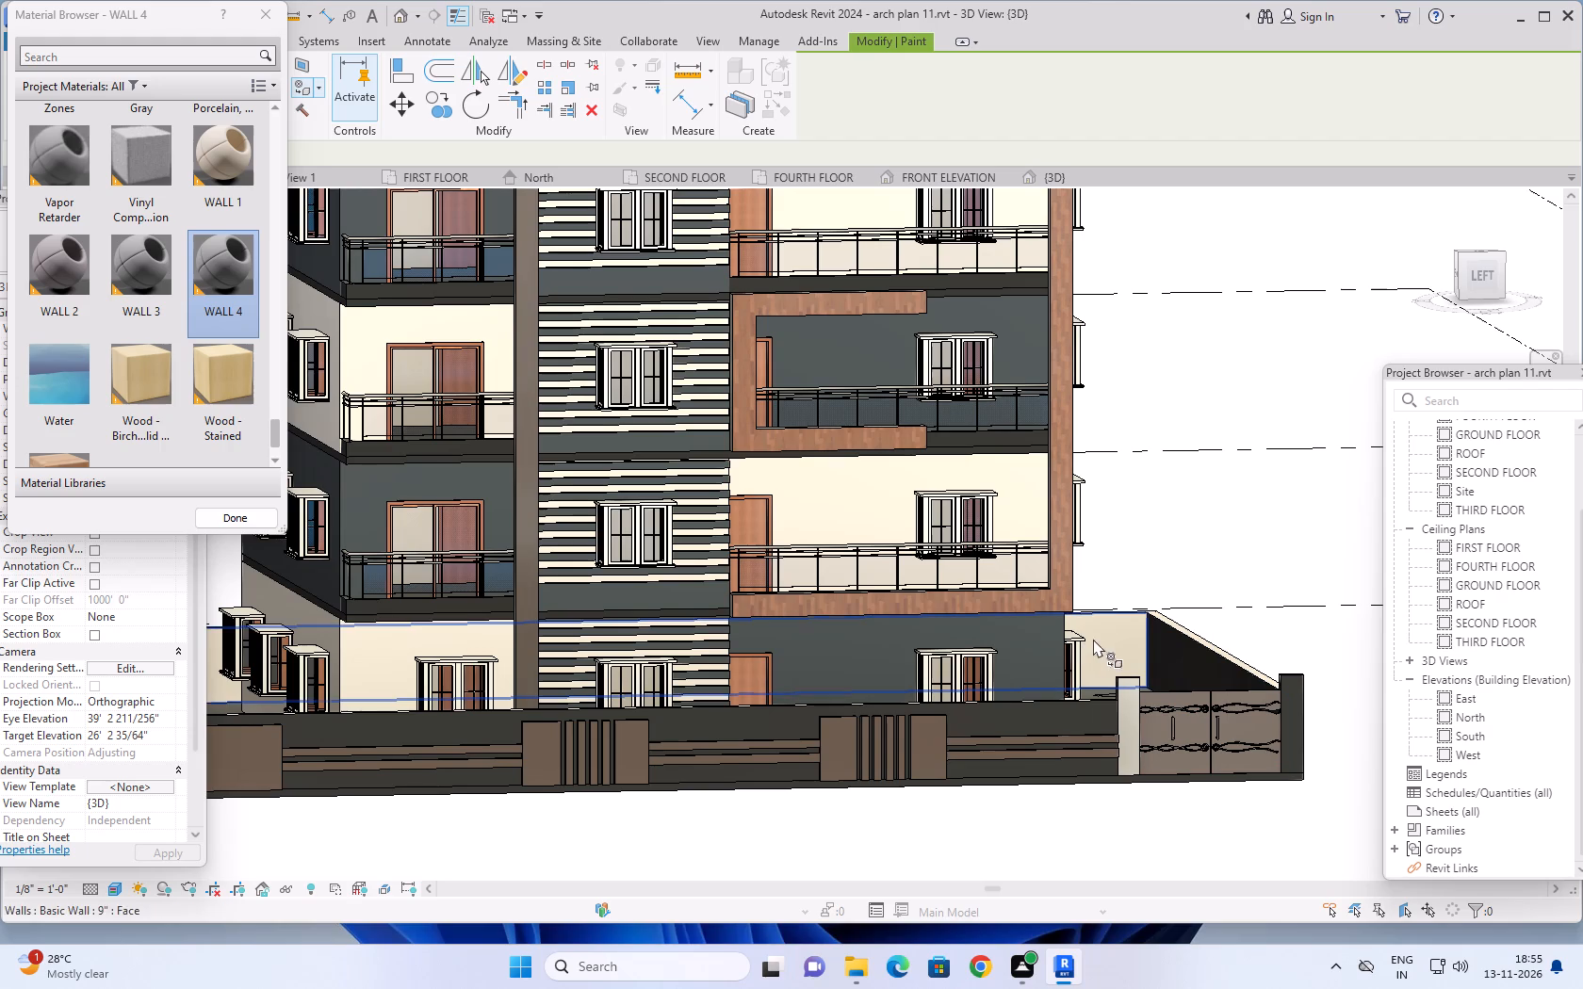
{"action": "left_click", "coordinate": [1106, 634]}
{"action": "scroll", "coordinate": [530, 855], "scroll_direction": "down", "scroll_amount": 3}
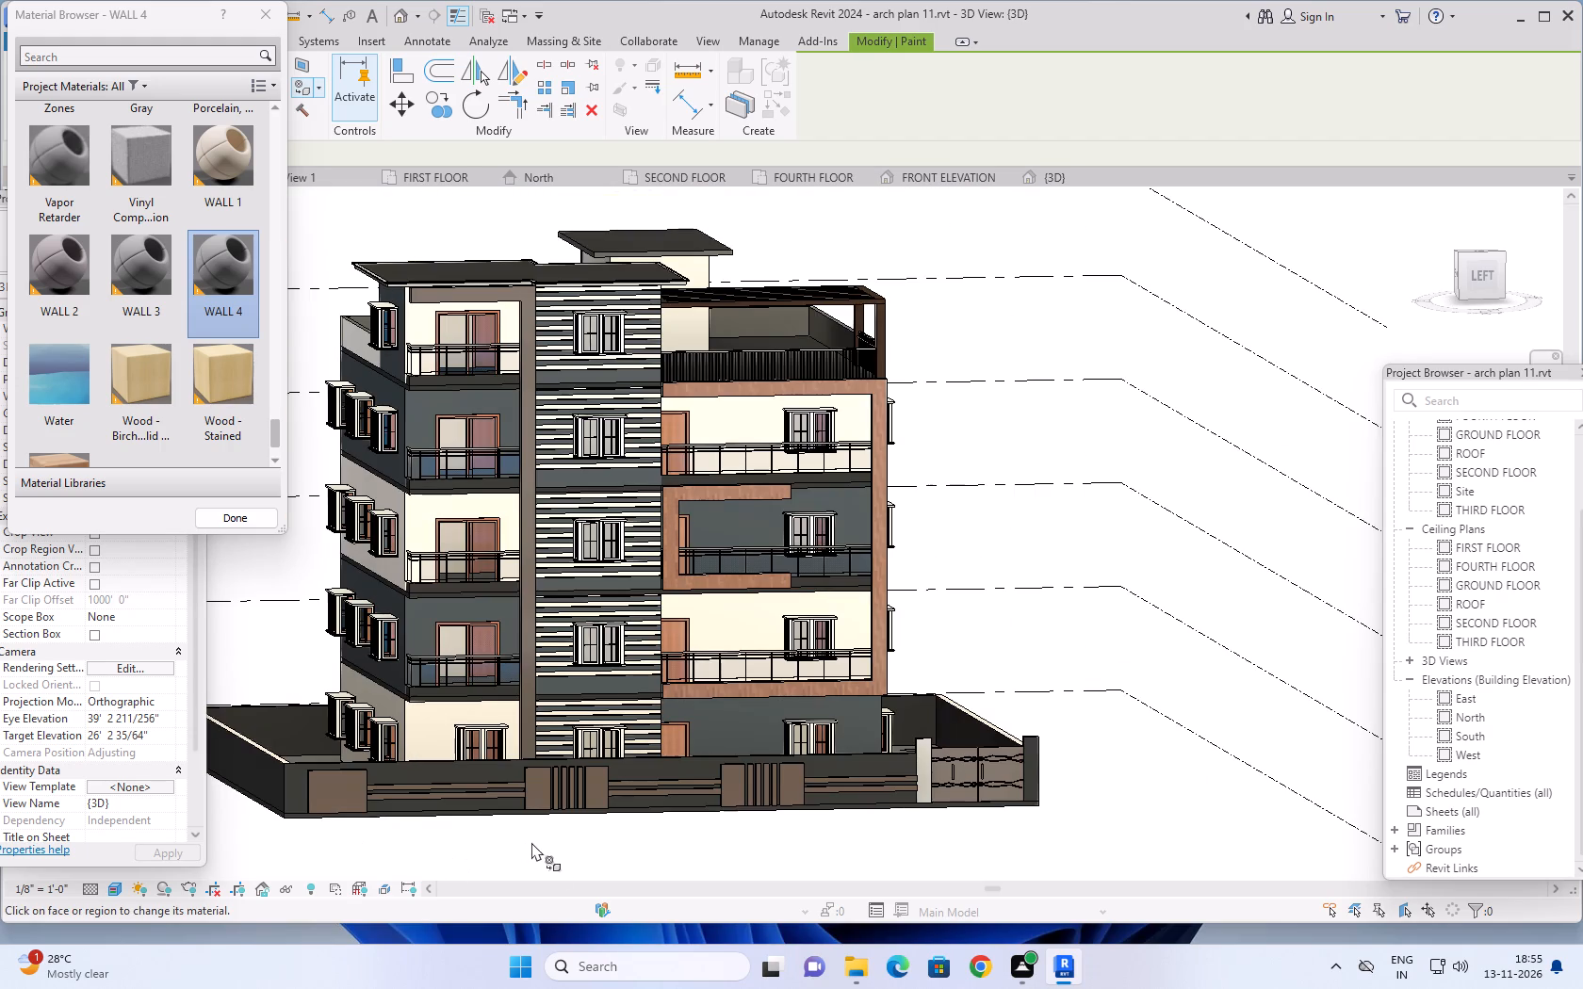
{"action": "middle_click_drag", "start_coordinate": [529, 845], "coordinate": [311, 900]}
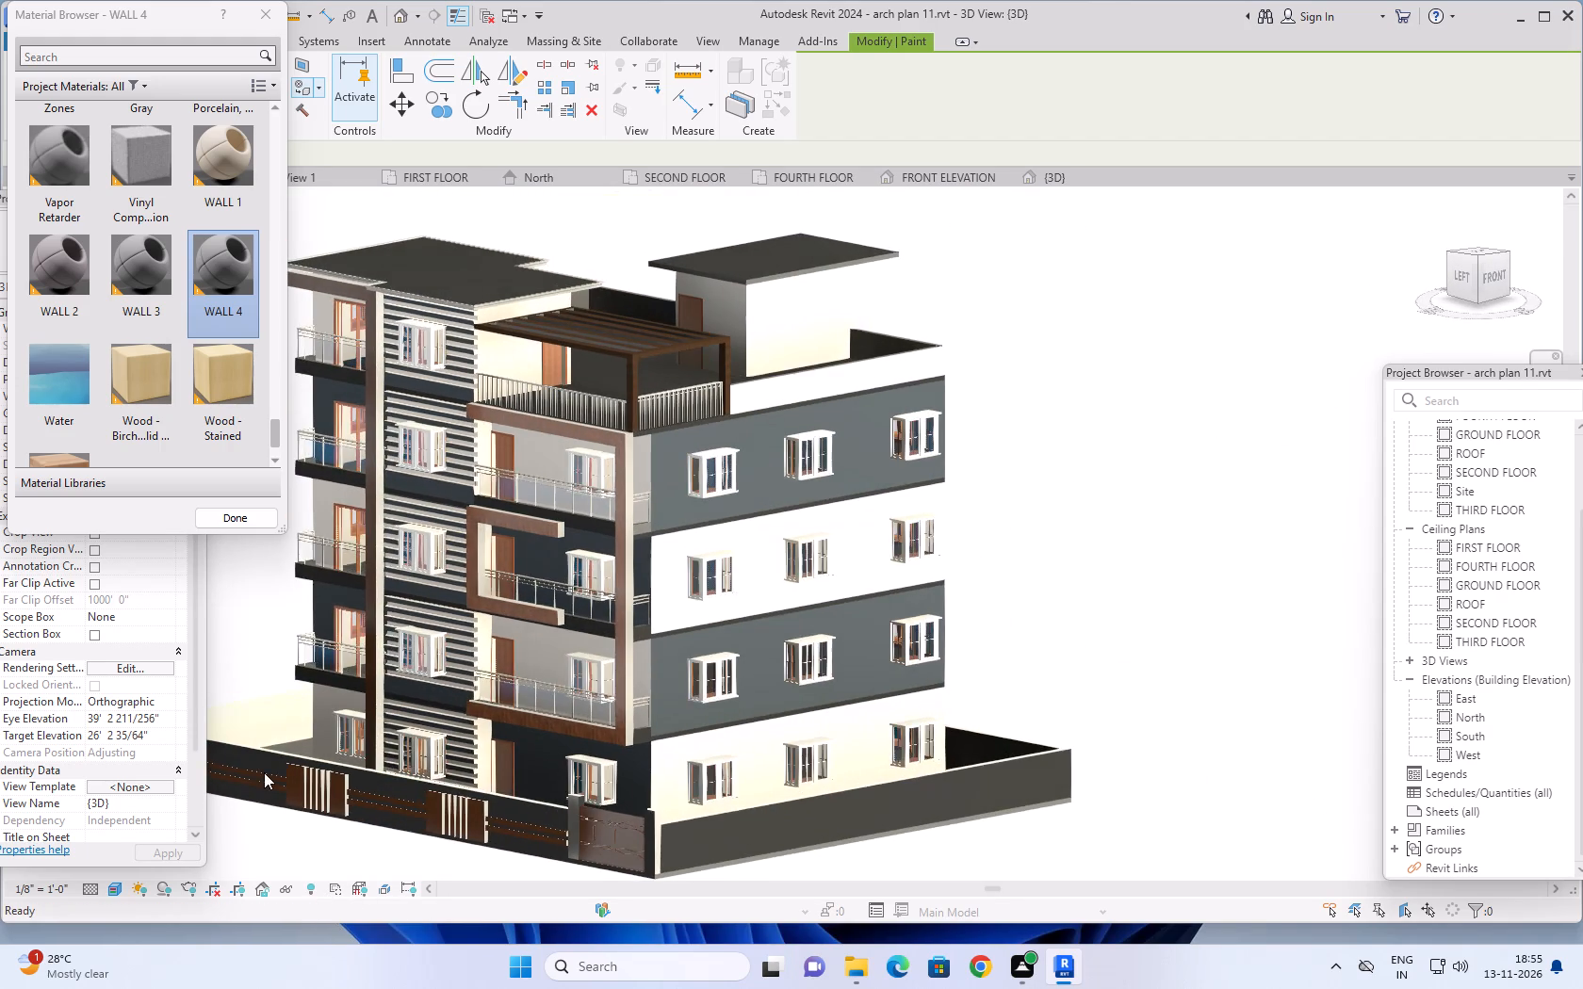
{"action": "left_click", "coordinate": [270, 723]}
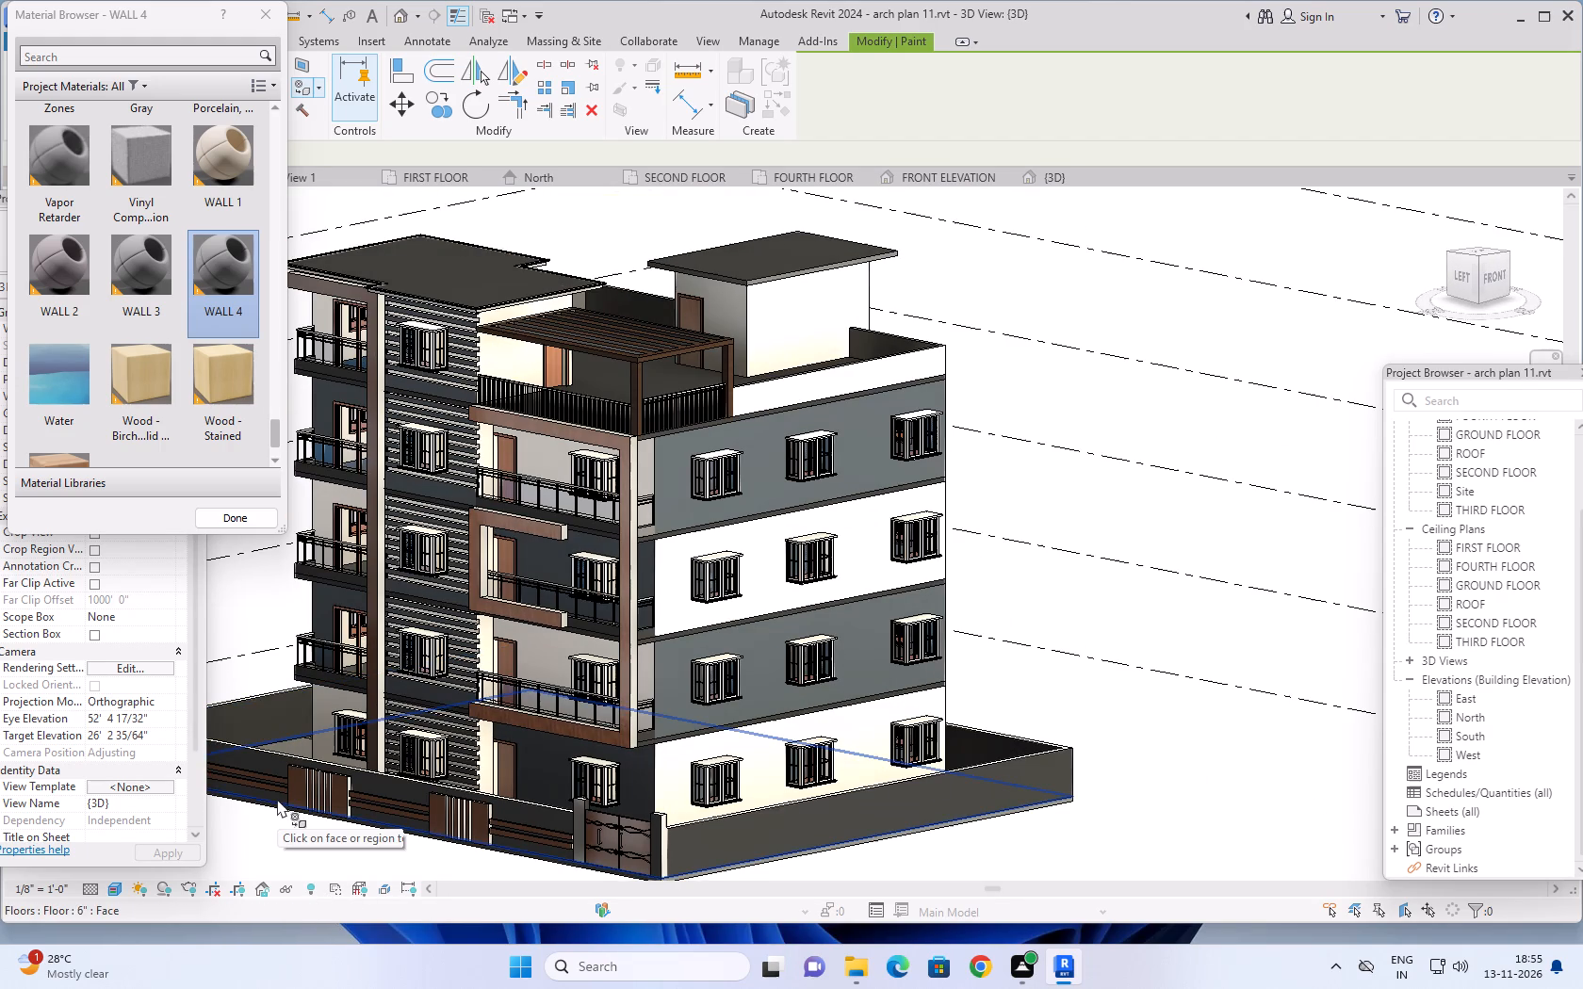
Paint the top face of the ground floor slab inside the compound wall with WALL 4.
{"action": "scroll", "coordinate": [277, 799], "scroll_direction": "down", "scroll_amount": 1}
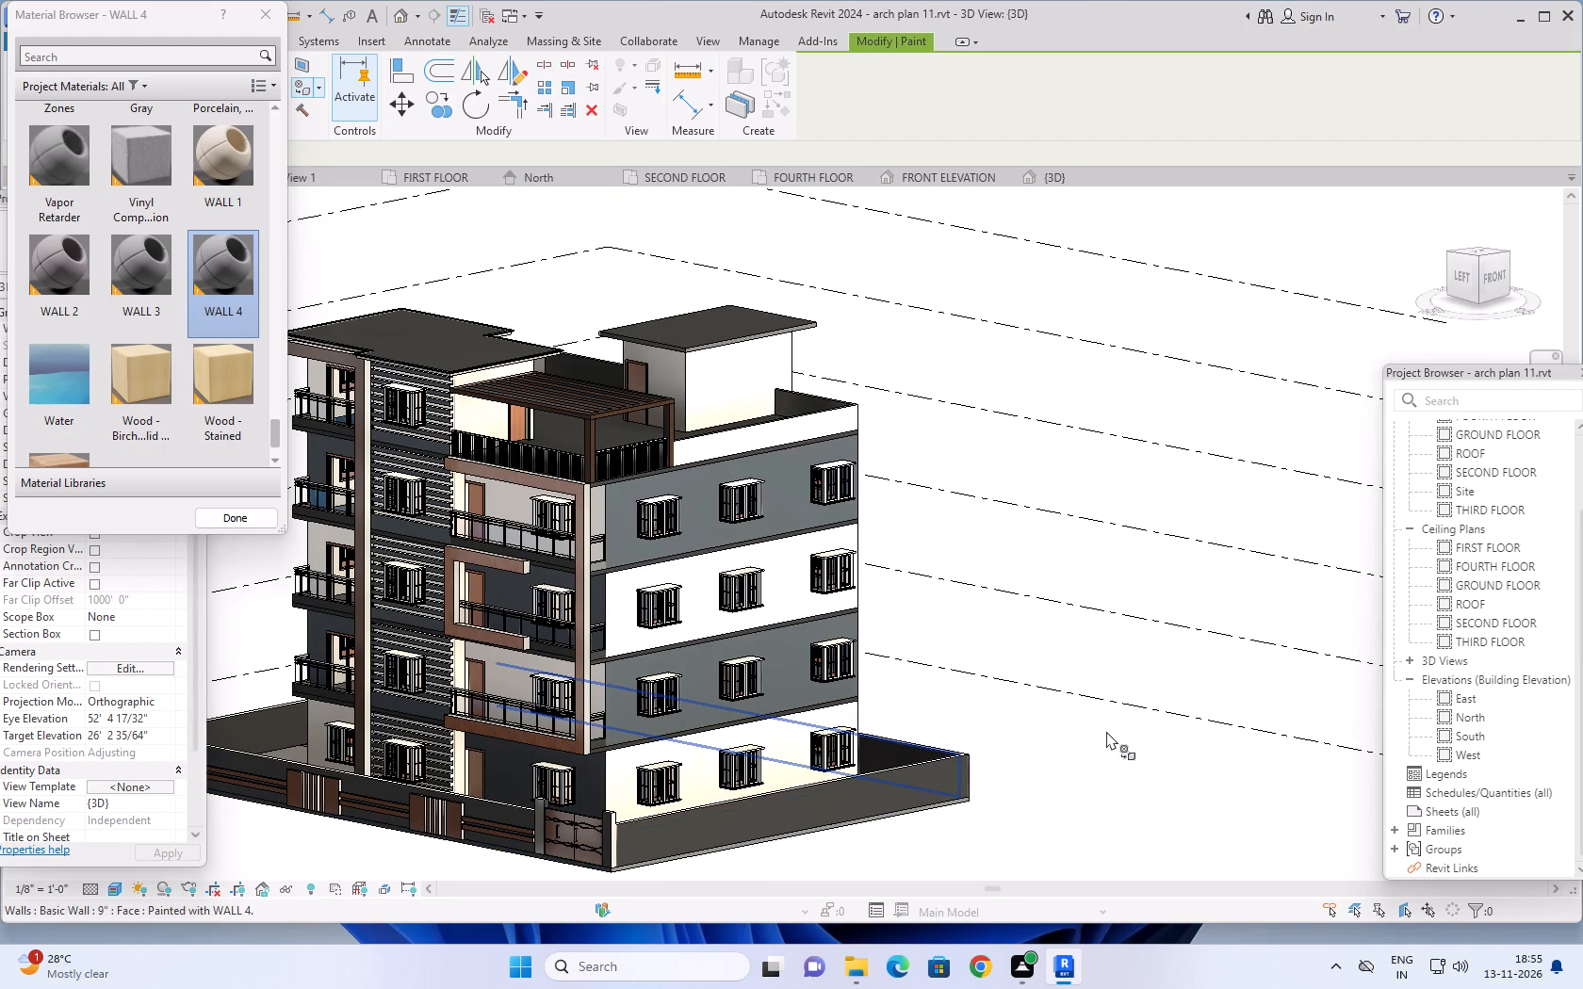
{"action": "middle_click_drag", "start_coordinate": [1105, 757], "coordinate": [1145, 707]}
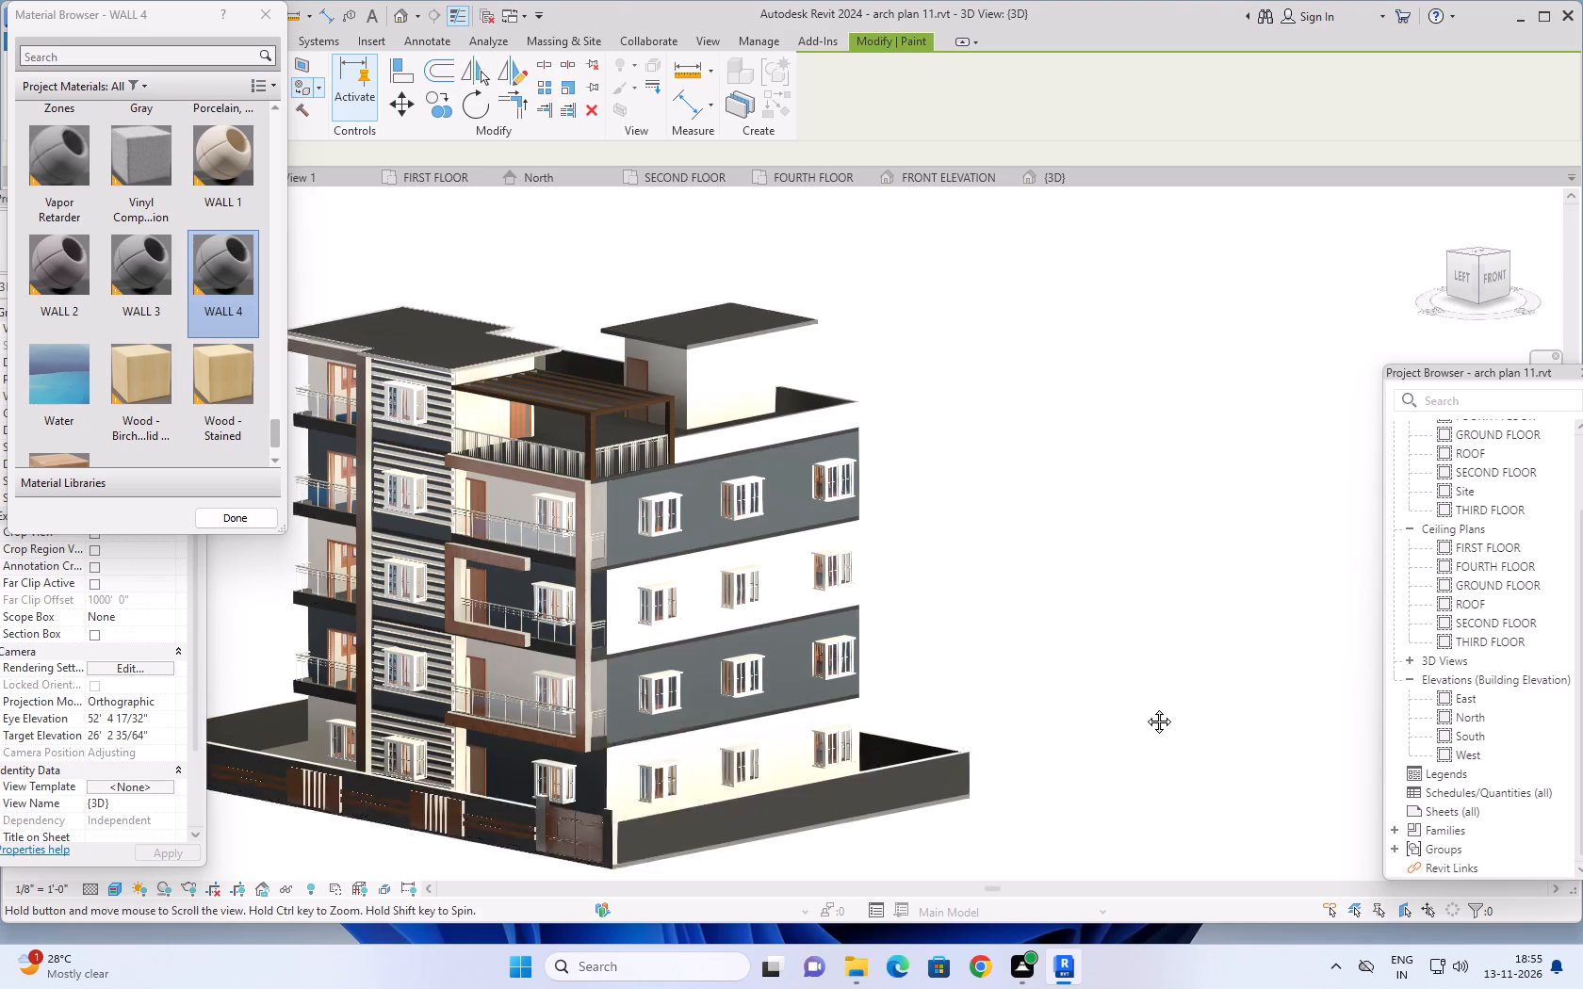
{"action": "middle_click_drag", "start_coordinate": [1145, 707], "coordinate": [1232, 592]}
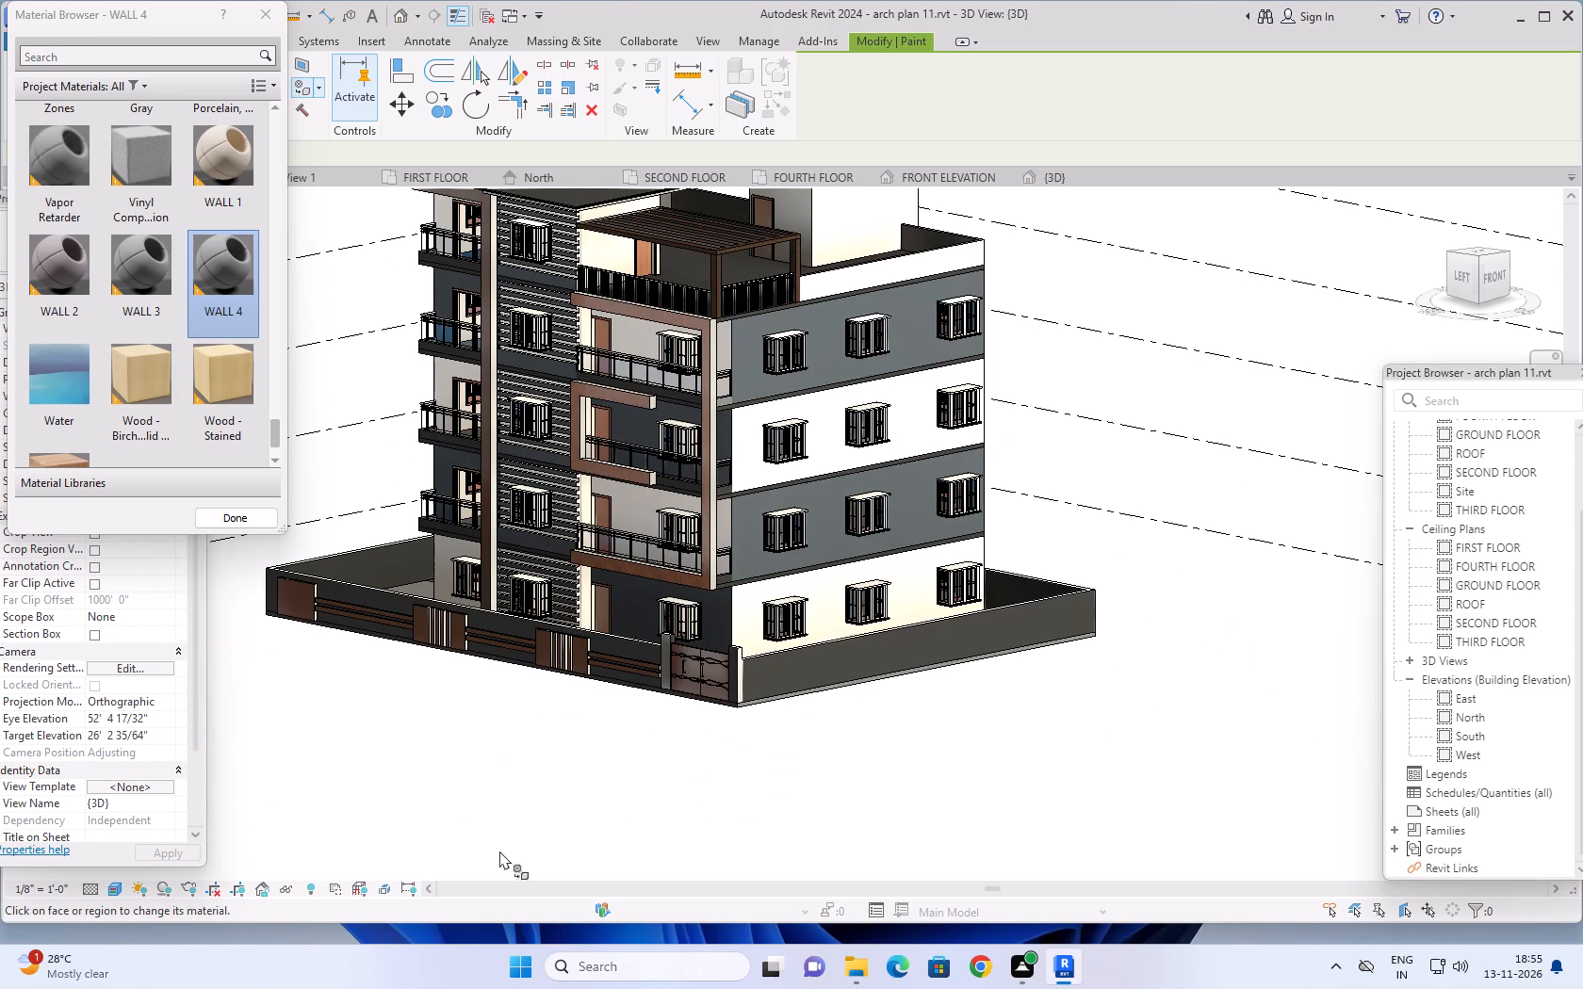
{"action": "middle_click_drag", "start_coordinate": [429, 760], "coordinate": [805, 864], "text": "shift"}
{"action": "middle_click_drag", "start_coordinate": [1121, 650], "coordinate": [1118, 678], "text": "shift"}
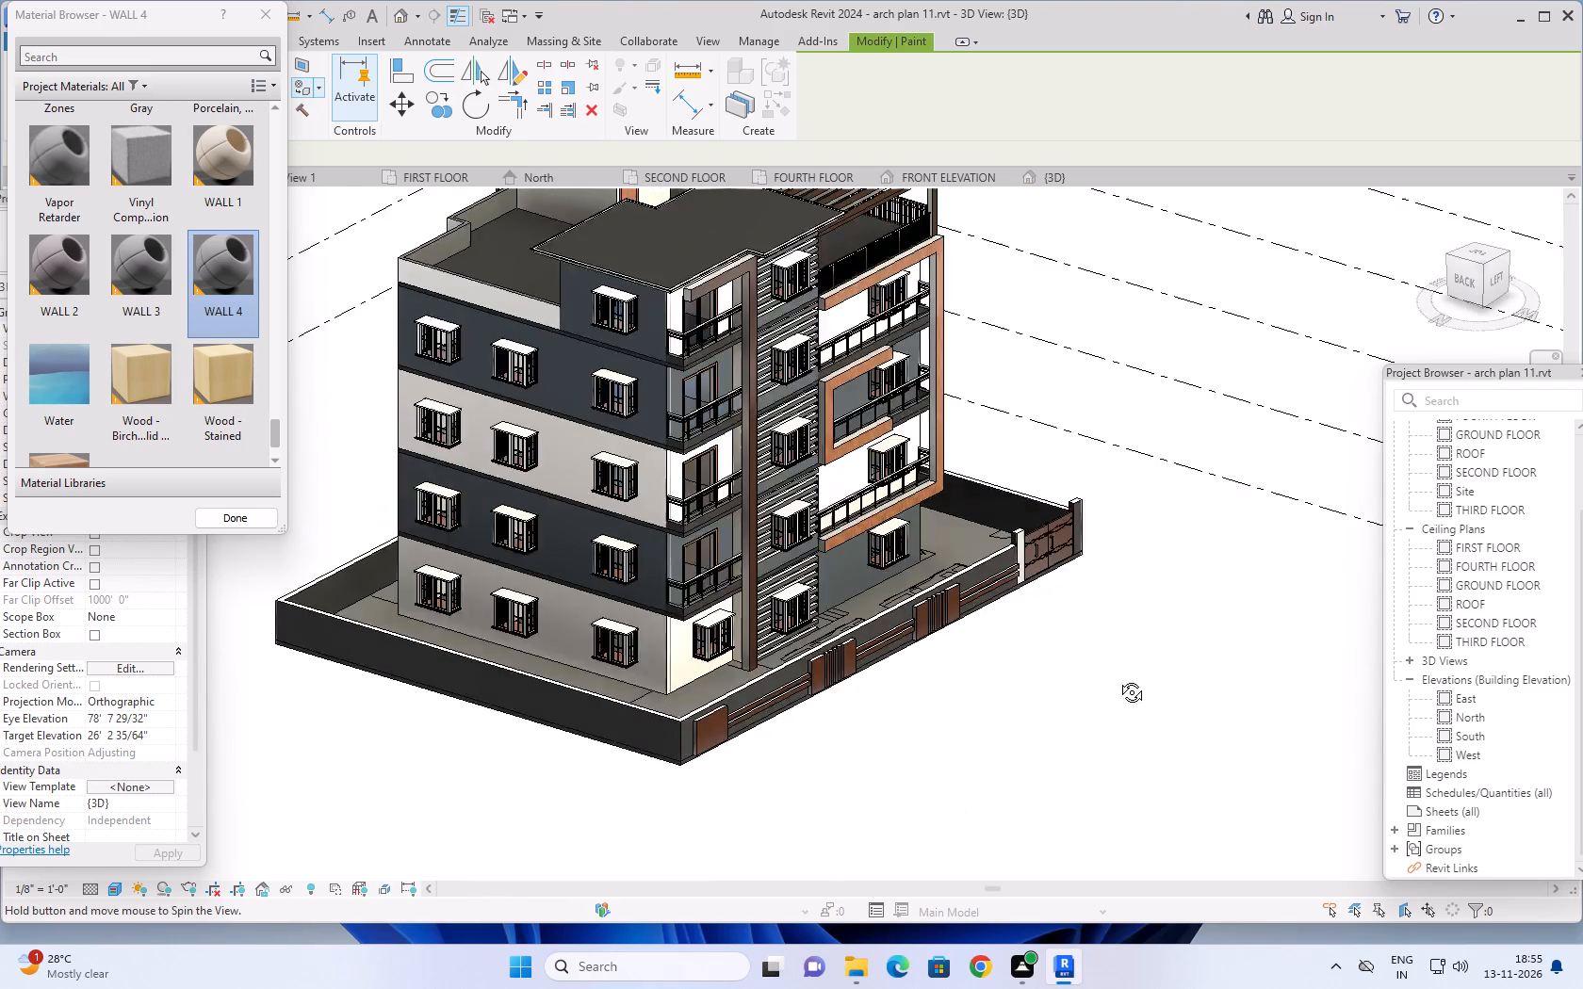
{"action": "middle_click_drag", "start_coordinate": [1118, 678], "coordinate": [1105, 814], "text": "shift"}
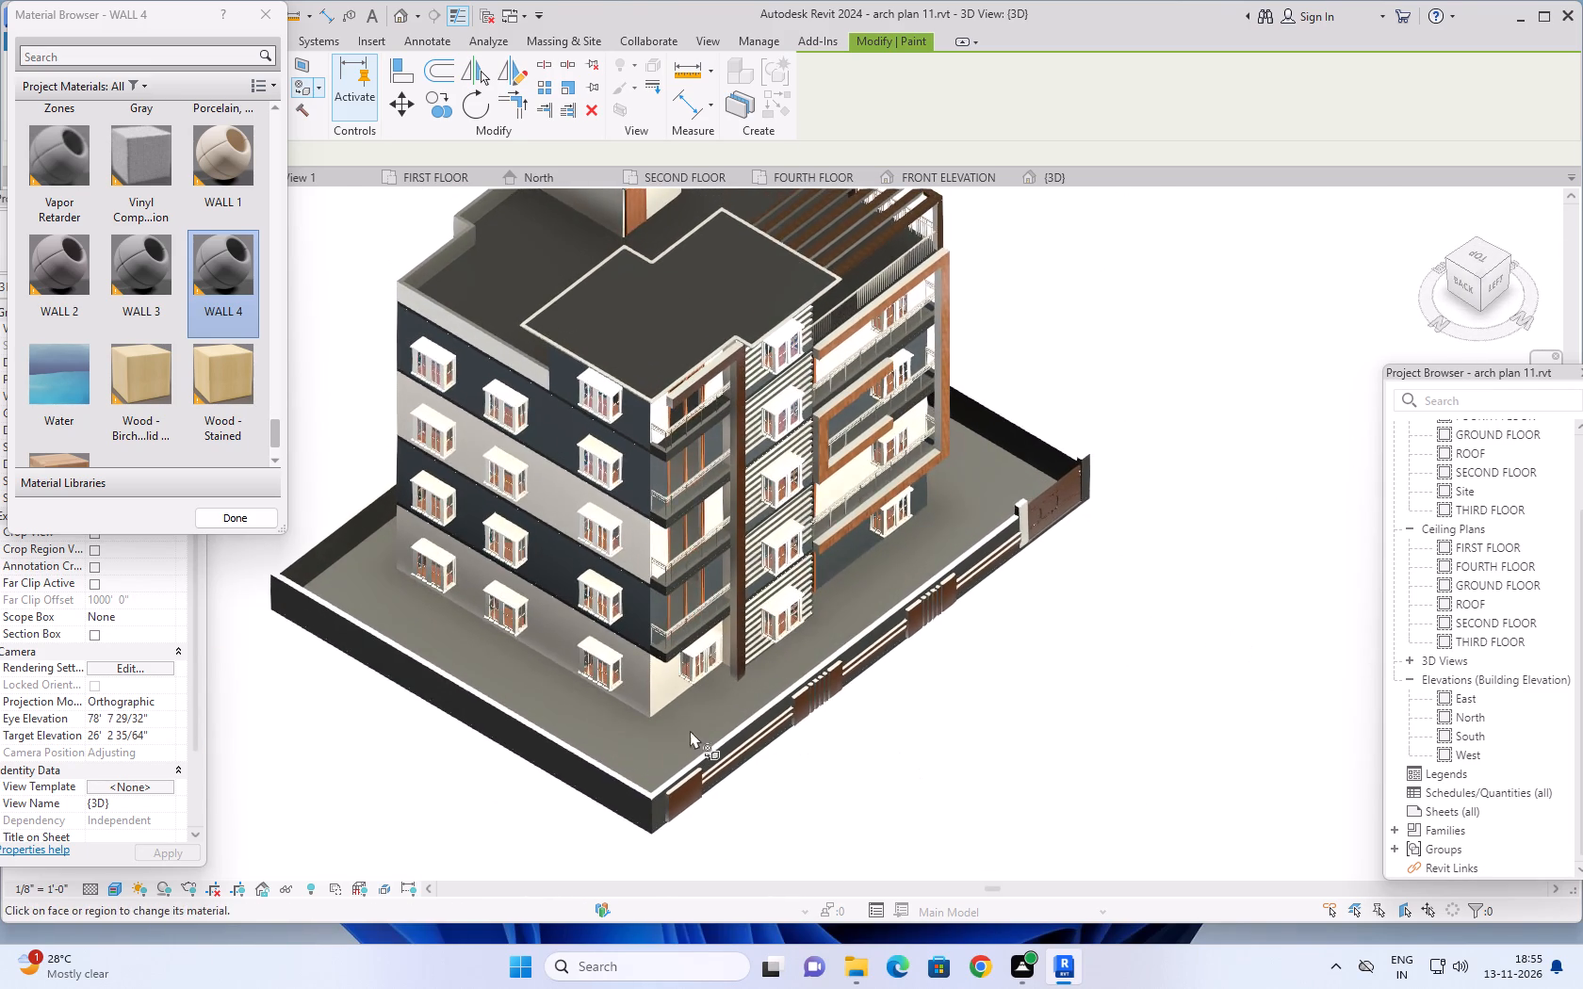
{"action": "left_click", "coordinate": [669, 735]}
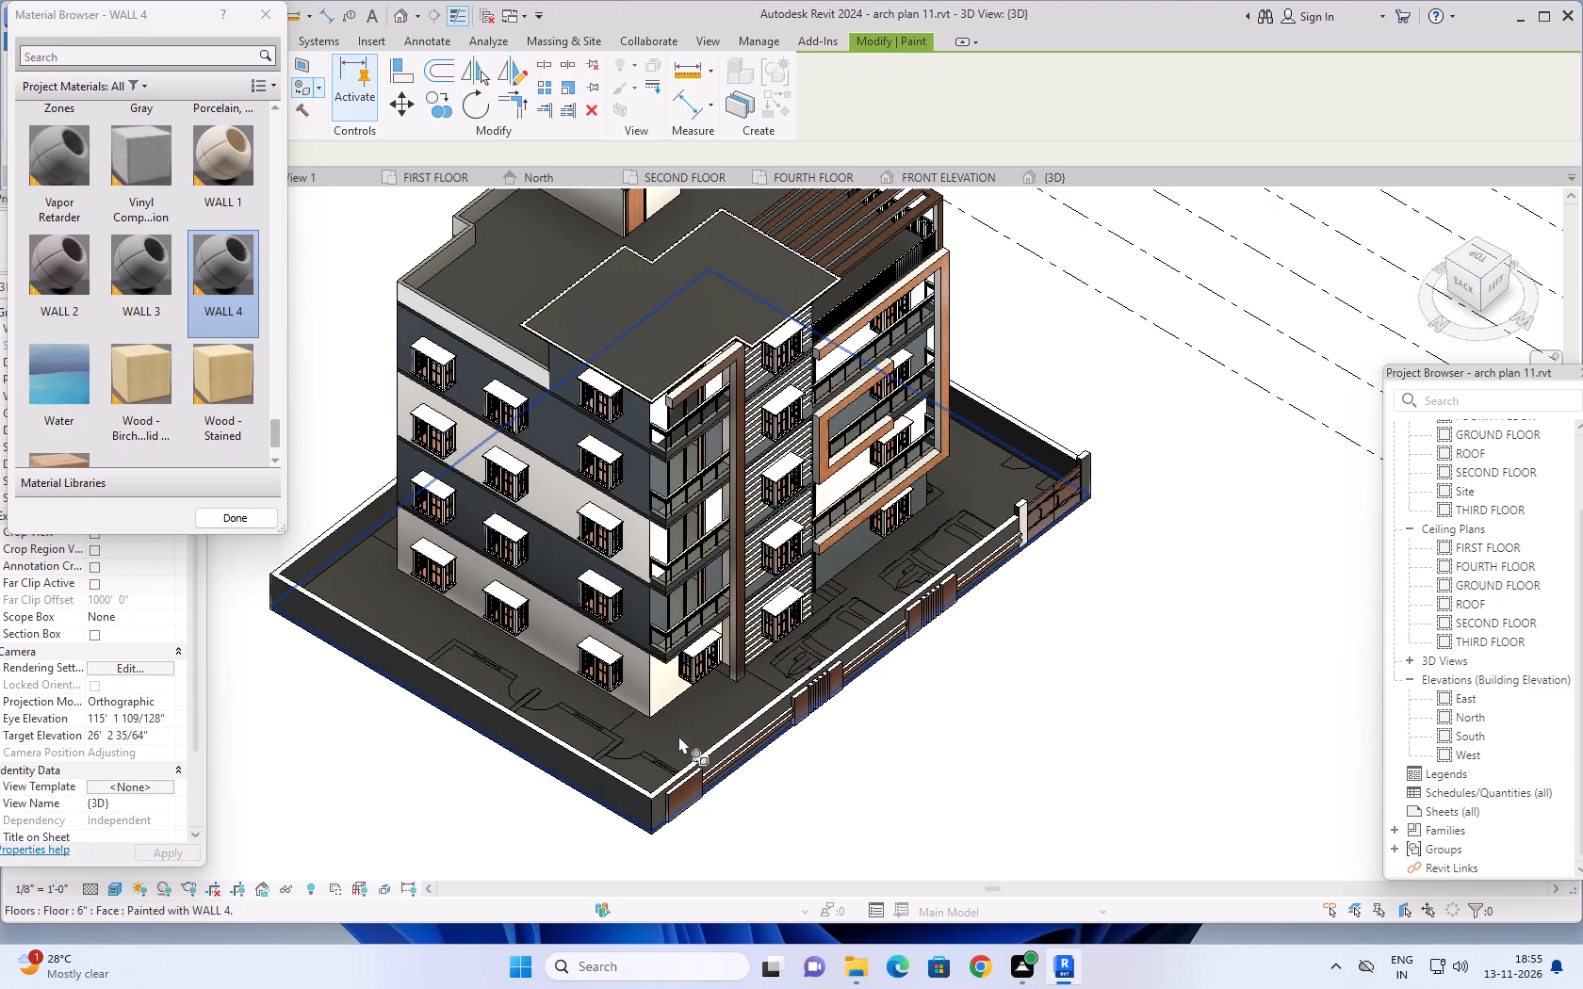
Examine the roof slab edge above the back-left balcony, the facades and the compound wall, and end painting.
{"action": "scroll", "coordinate": [916, 738], "scroll_direction": "down", "scroll_amount": 2}
{"action": "middle_click_drag", "start_coordinate": [931, 750], "coordinate": [930, 414]}
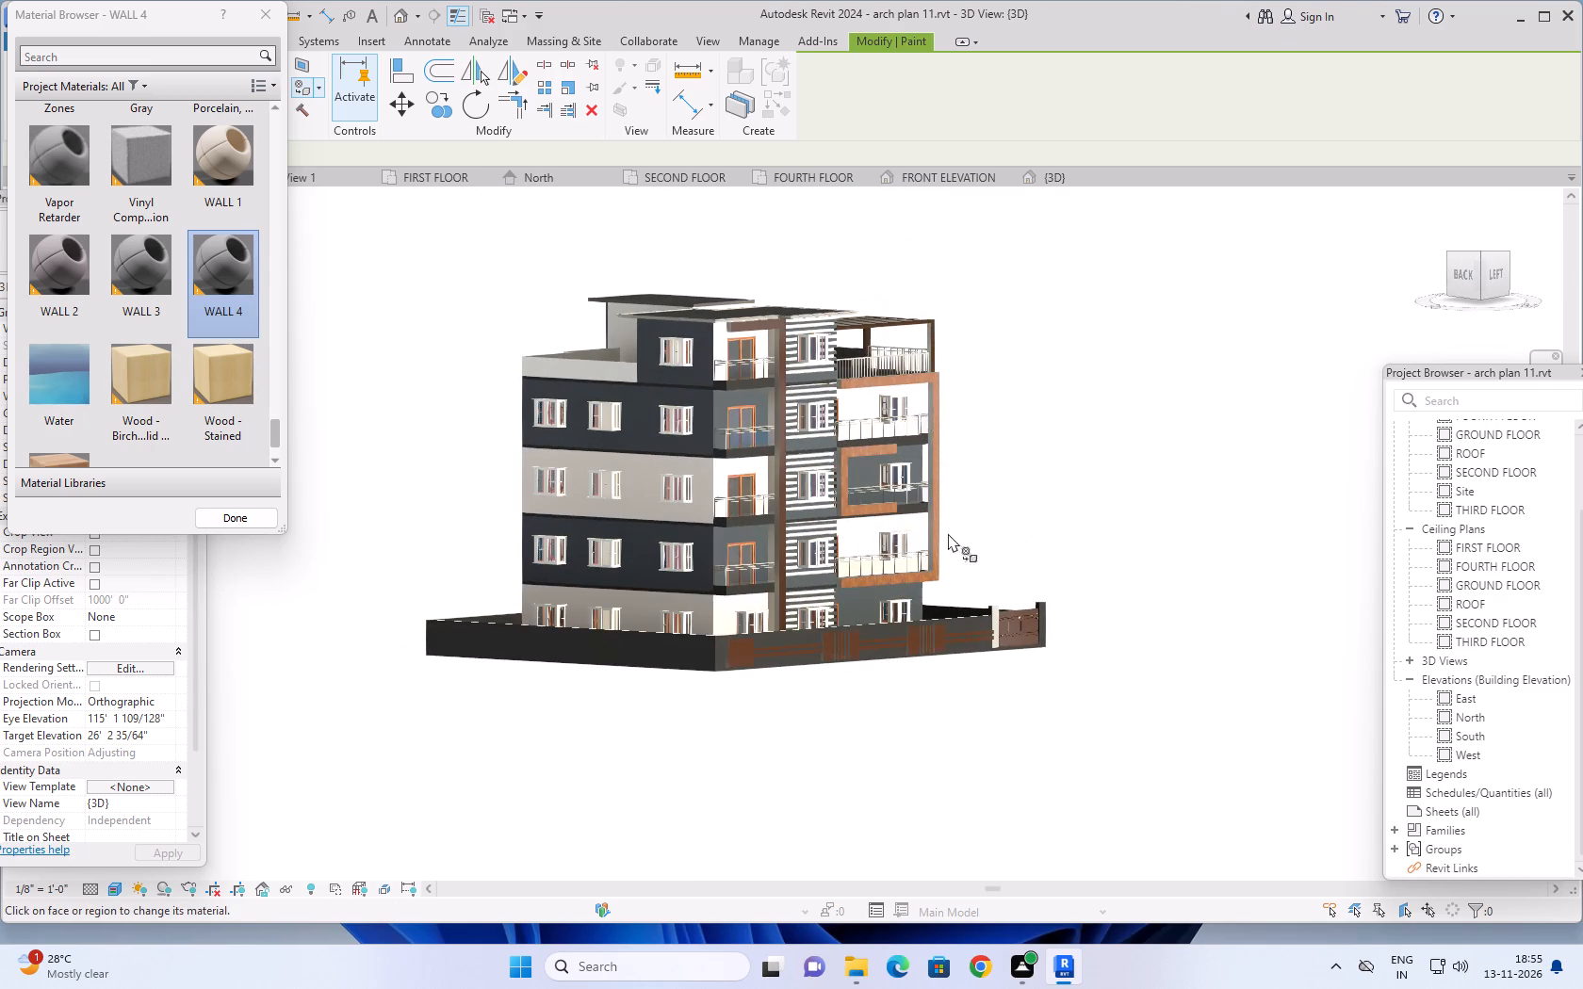
{"action": "scroll", "coordinate": [690, 382], "scroll_direction": "up", "scroll_amount": 5}
{"action": "scroll", "coordinate": [757, 253], "scroll_direction": "up", "scroll_amount": 5}
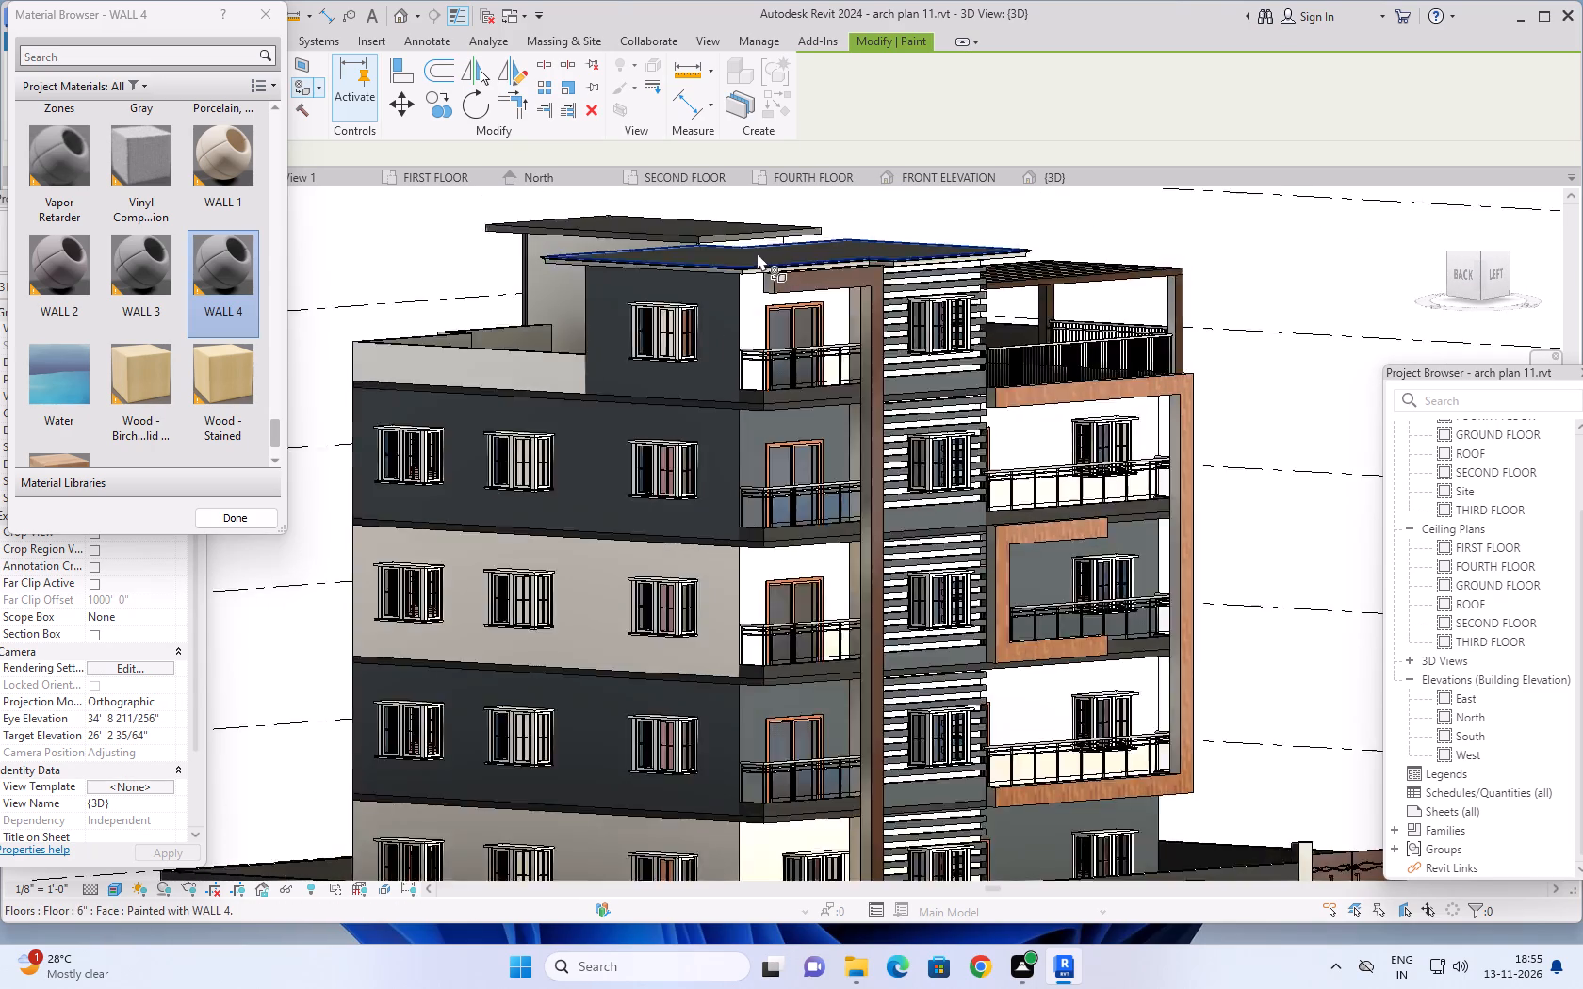
{"action": "scroll", "coordinate": [757, 252], "scroll_direction": "up", "scroll_amount": 6}
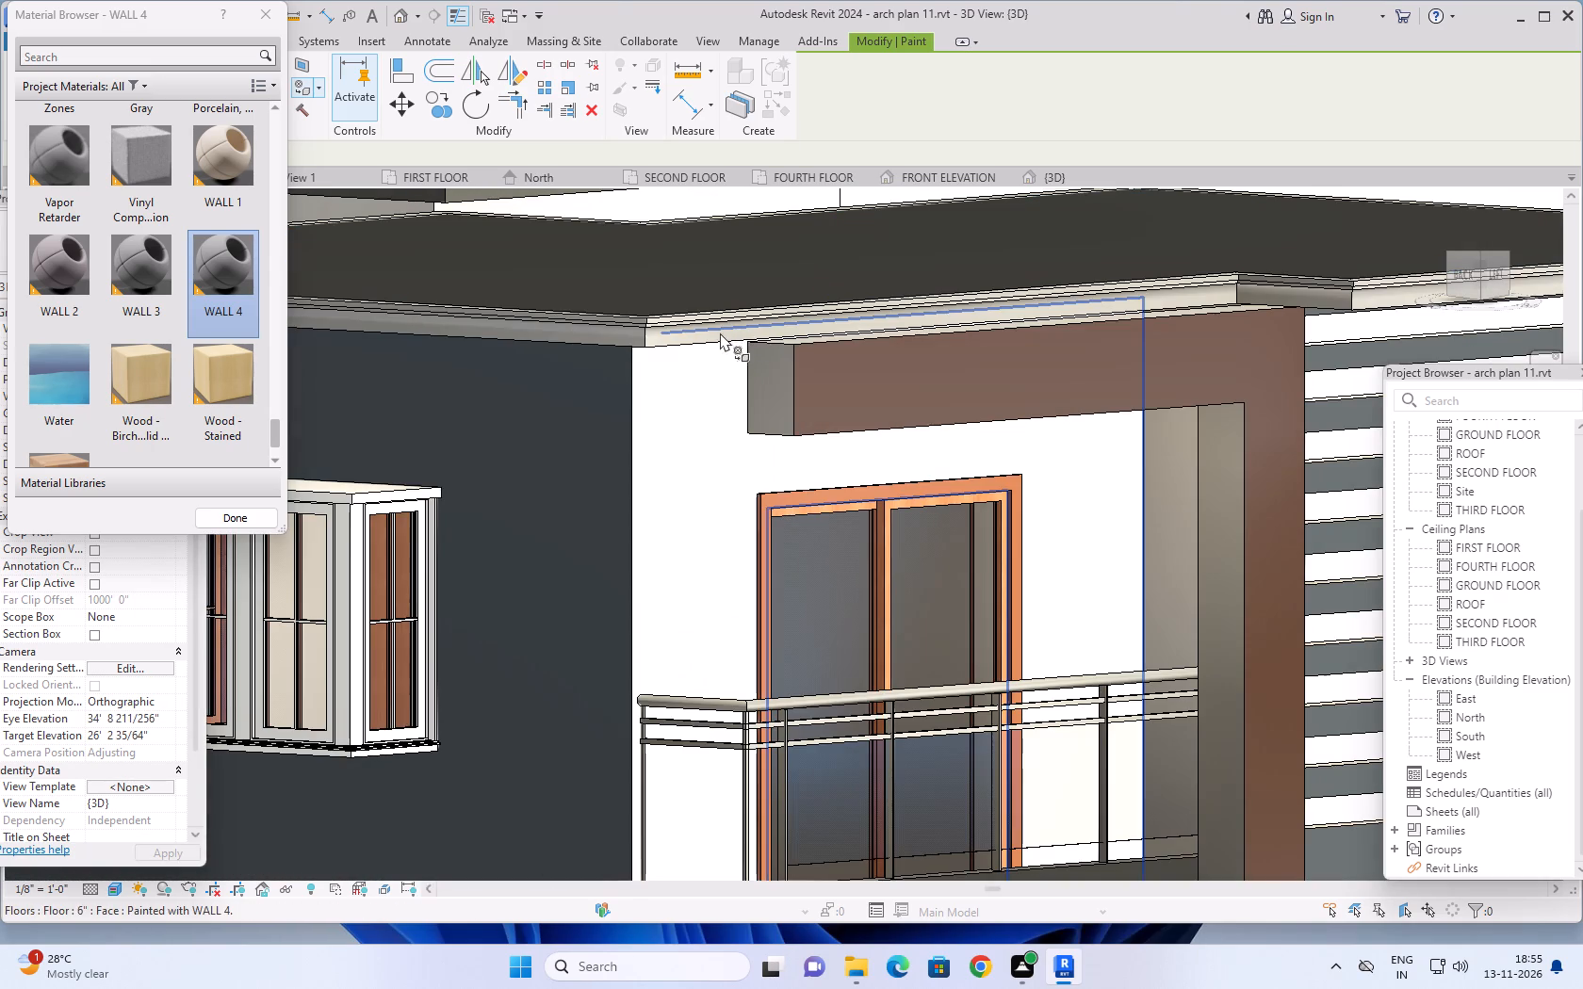
{"action": "scroll", "coordinate": [749, 342], "scroll_direction": "down", "scroll_amount": 8}
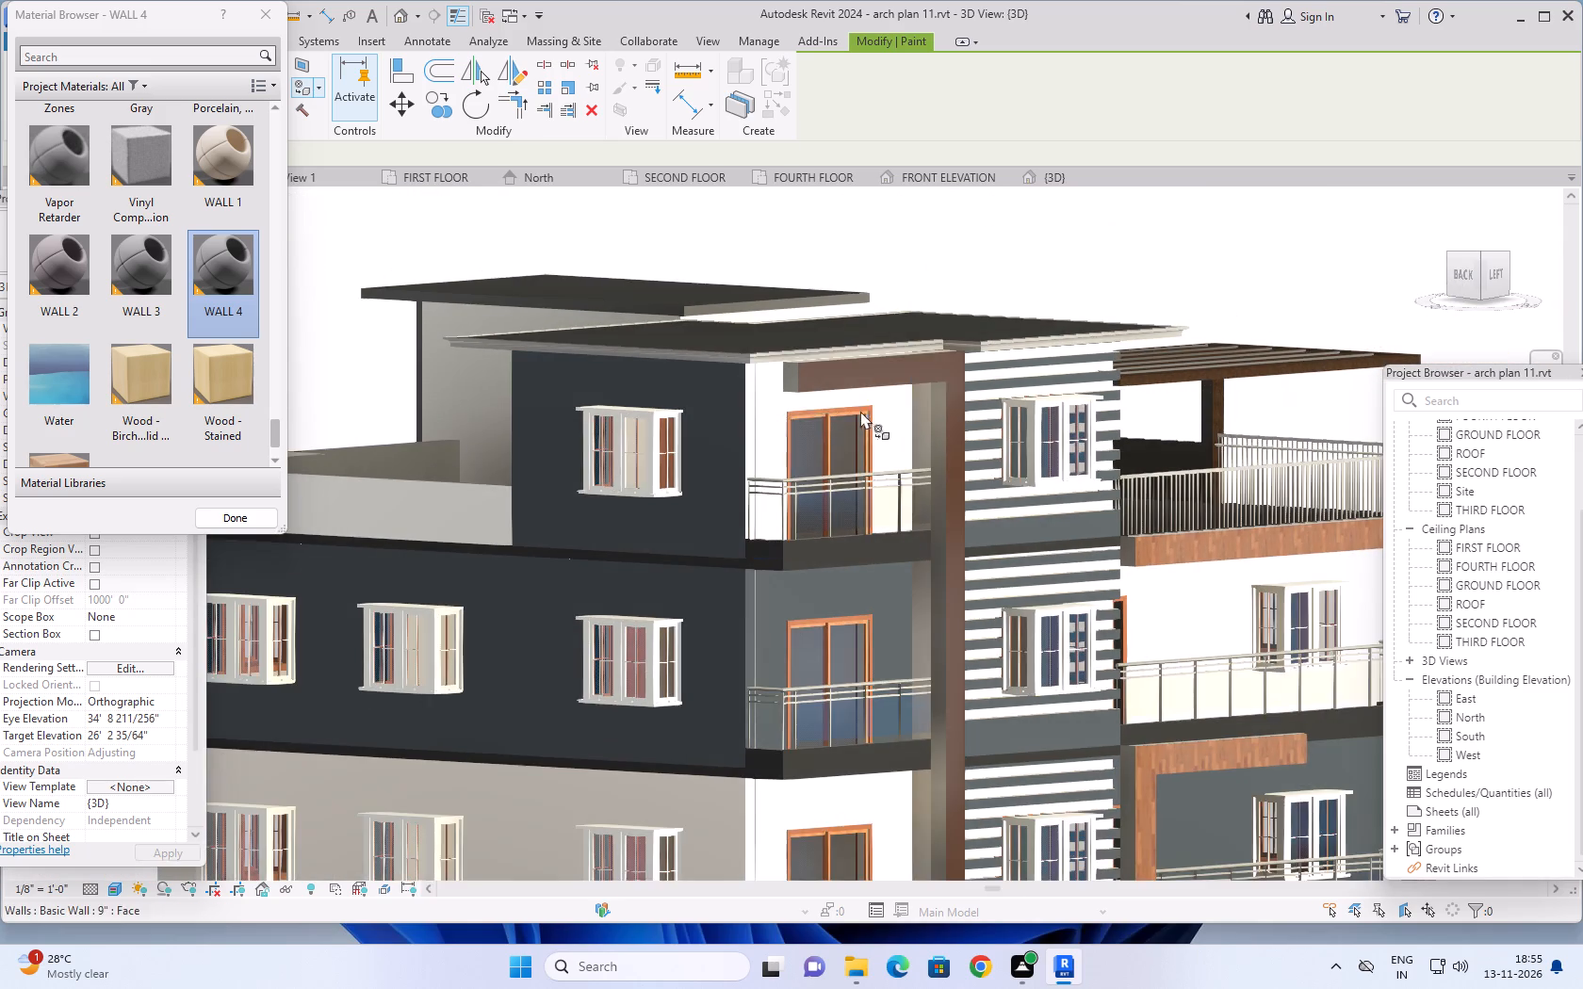
{"action": "scroll", "coordinate": [877, 418], "scroll_direction": "down", "scroll_amount": 3}
{"action": "scroll", "coordinate": [948, 456], "scroll_direction": "down", "scroll_amount": 2}
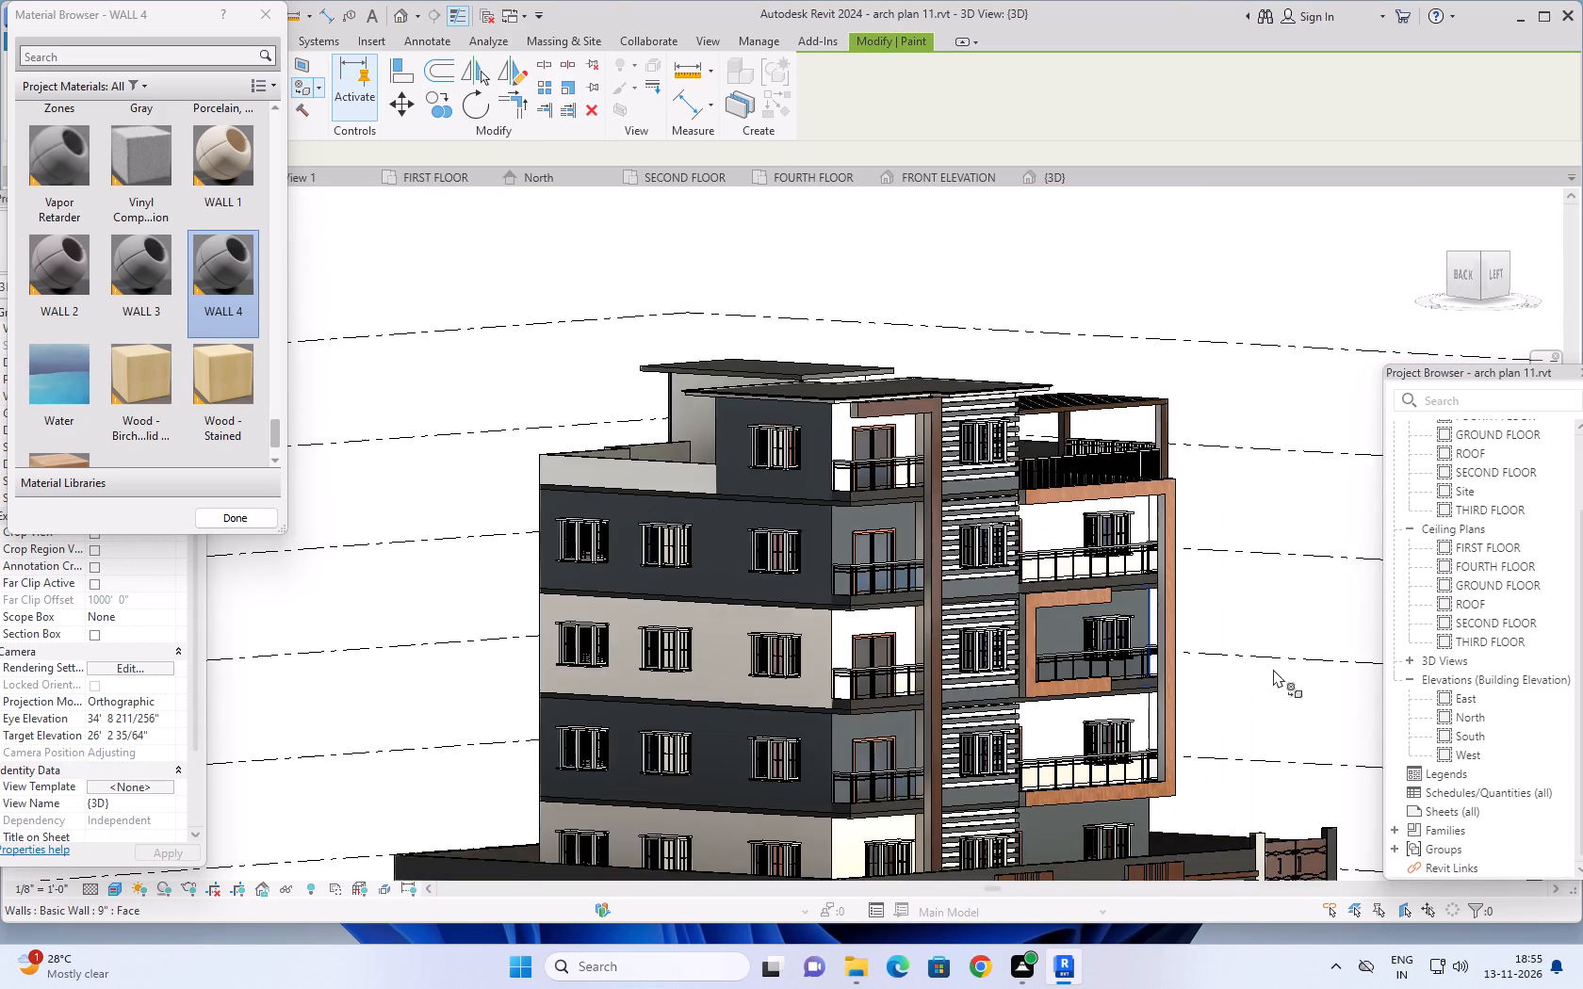
{"action": "scroll", "coordinate": [1278, 671], "scroll_direction": "down", "scroll_amount": 1}
{"action": "middle_click_drag", "start_coordinate": [1277, 670], "coordinate": [1147, 528]}
{"action": "middle_click_drag", "start_coordinate": [1039, 782], "coordinate": [998, 830]}
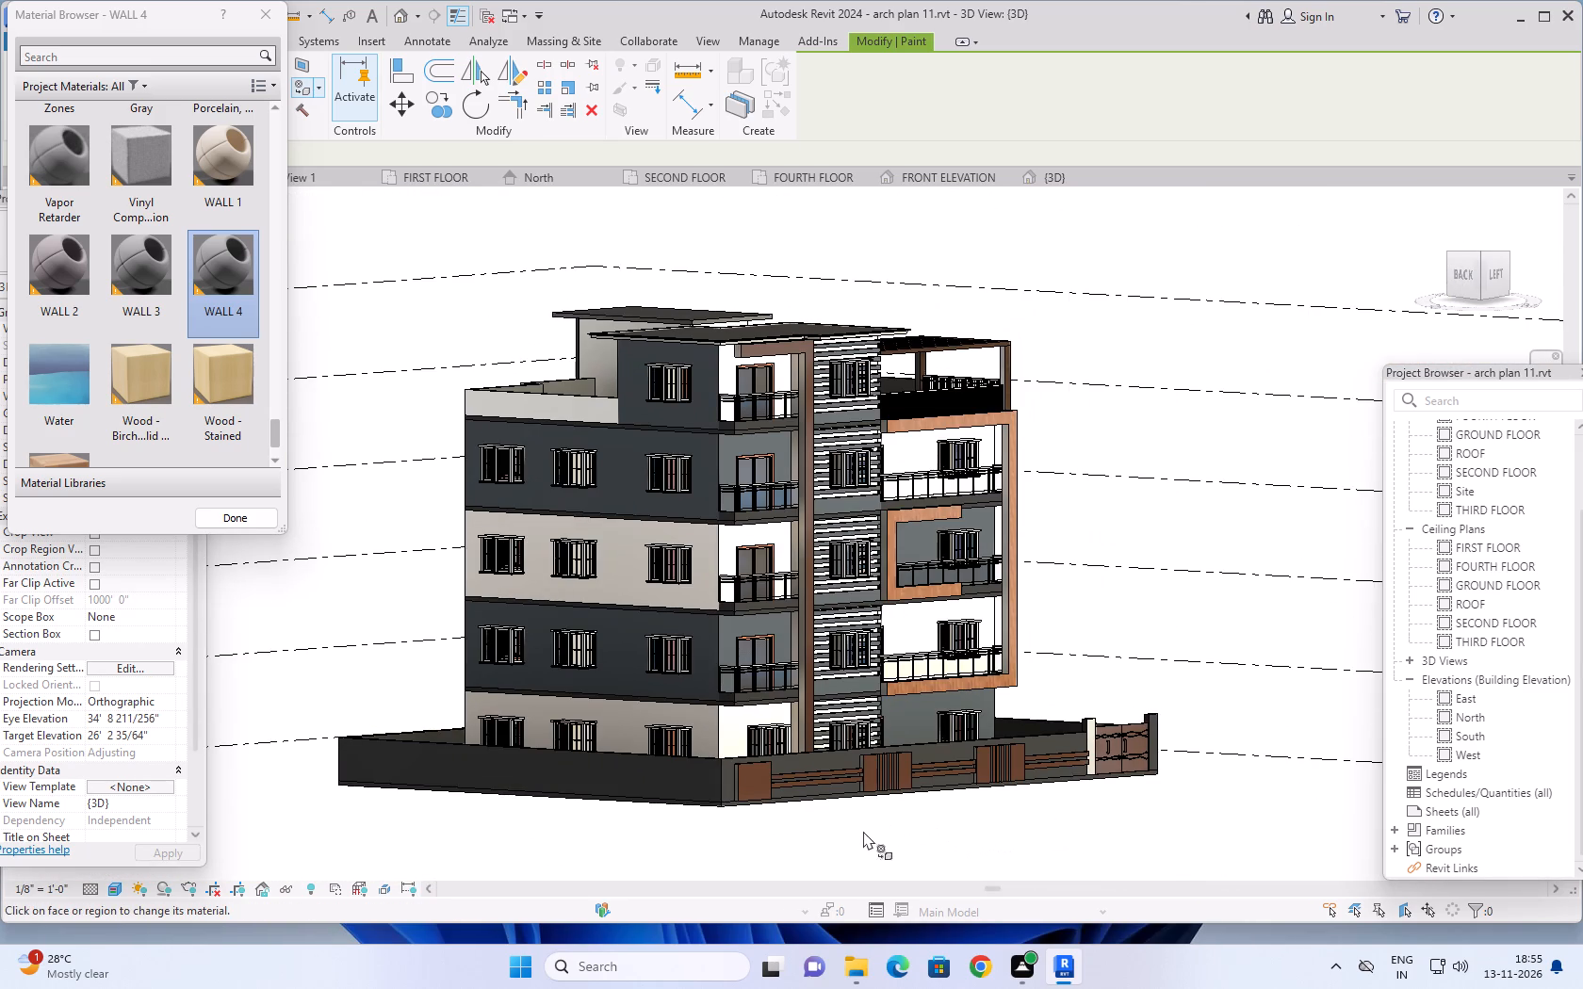
{"action": "scroll", "coordinate": [816, 829], "scroll_direction": "up", "scroll_amount": 1}
{"action": "middle_click_drag", "start_coordinate": [857, 820], "coordinate": [847, 840]}
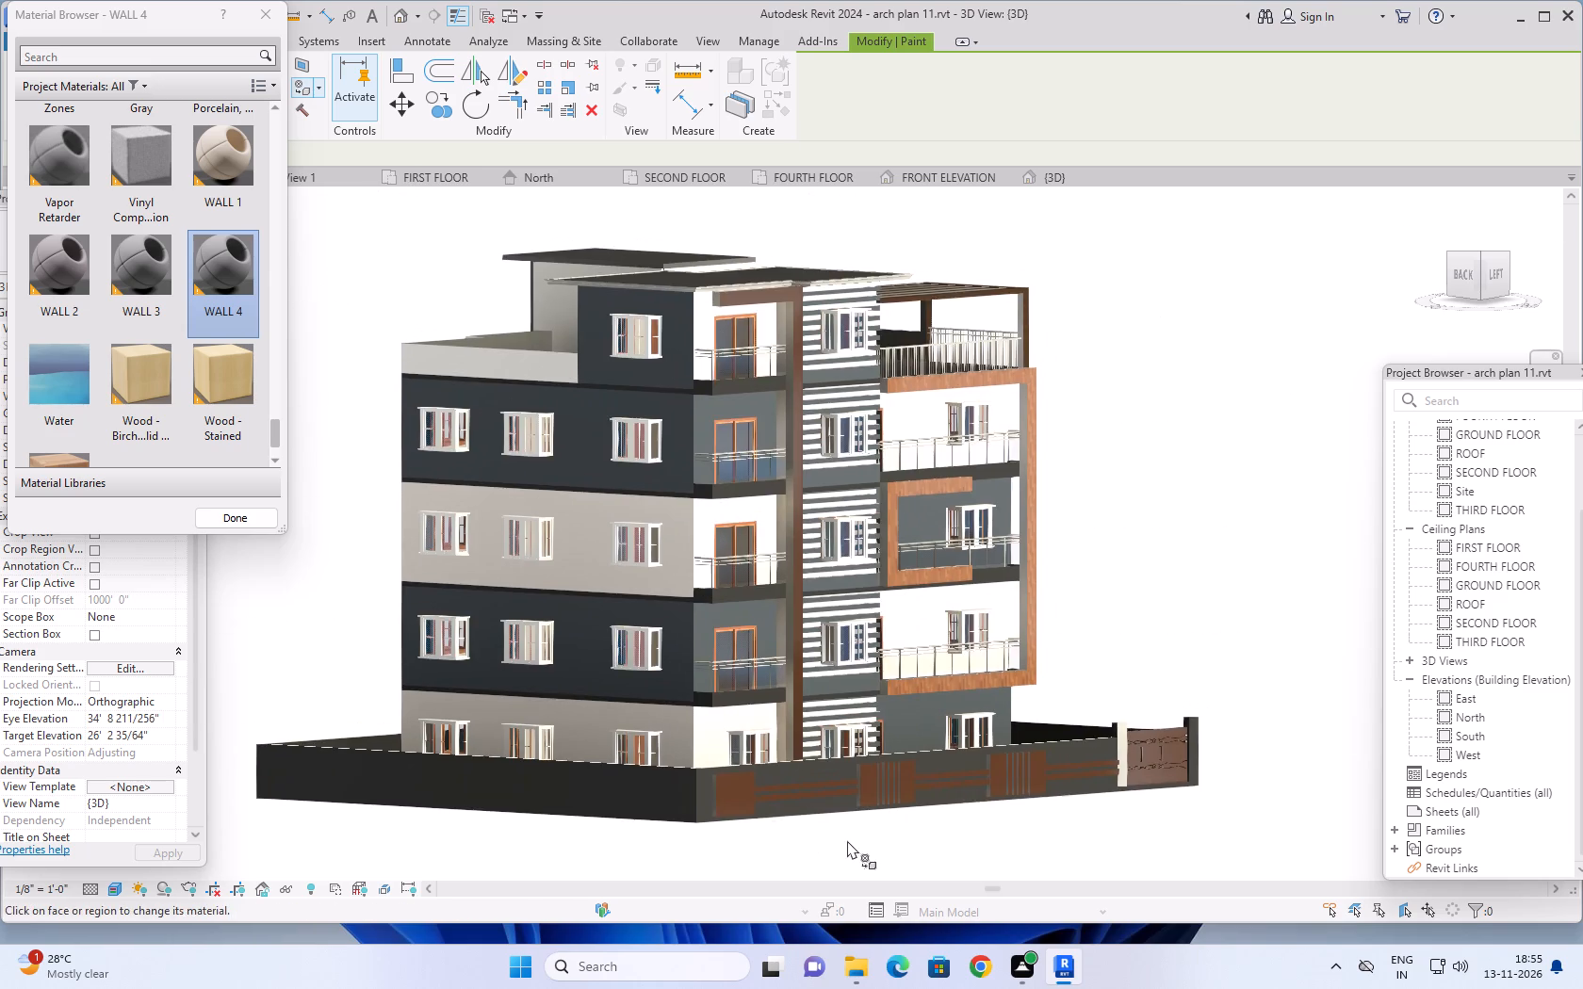
{"action": "key", "text": "Escape"}
{"action": "key", "text": "Escape"}
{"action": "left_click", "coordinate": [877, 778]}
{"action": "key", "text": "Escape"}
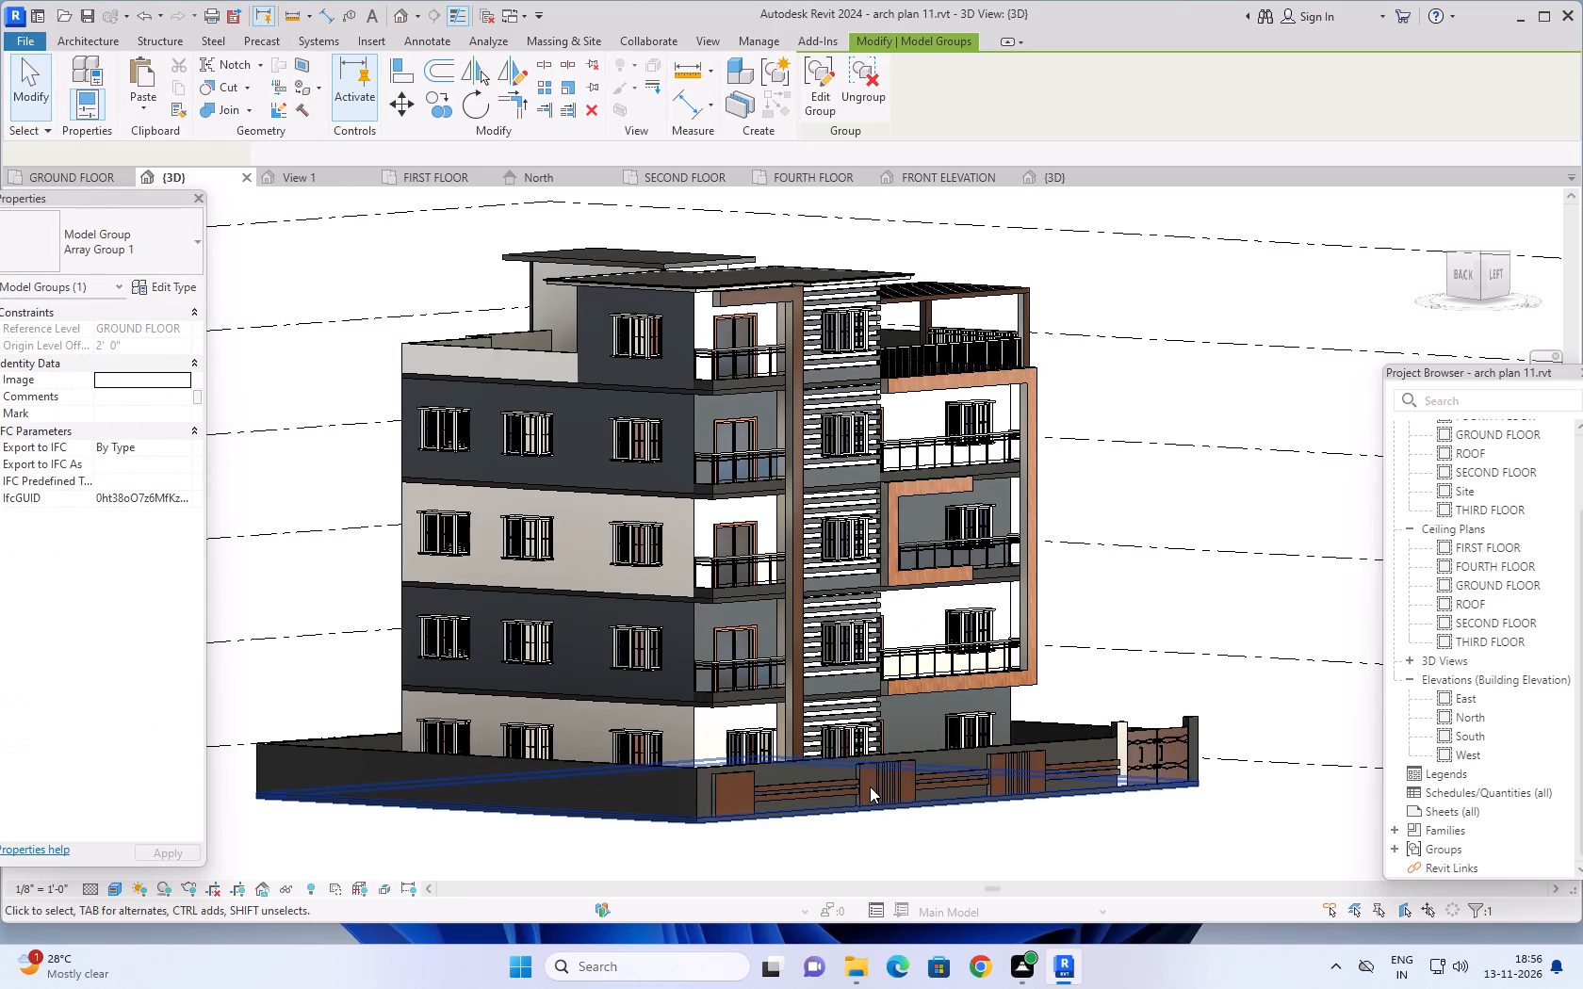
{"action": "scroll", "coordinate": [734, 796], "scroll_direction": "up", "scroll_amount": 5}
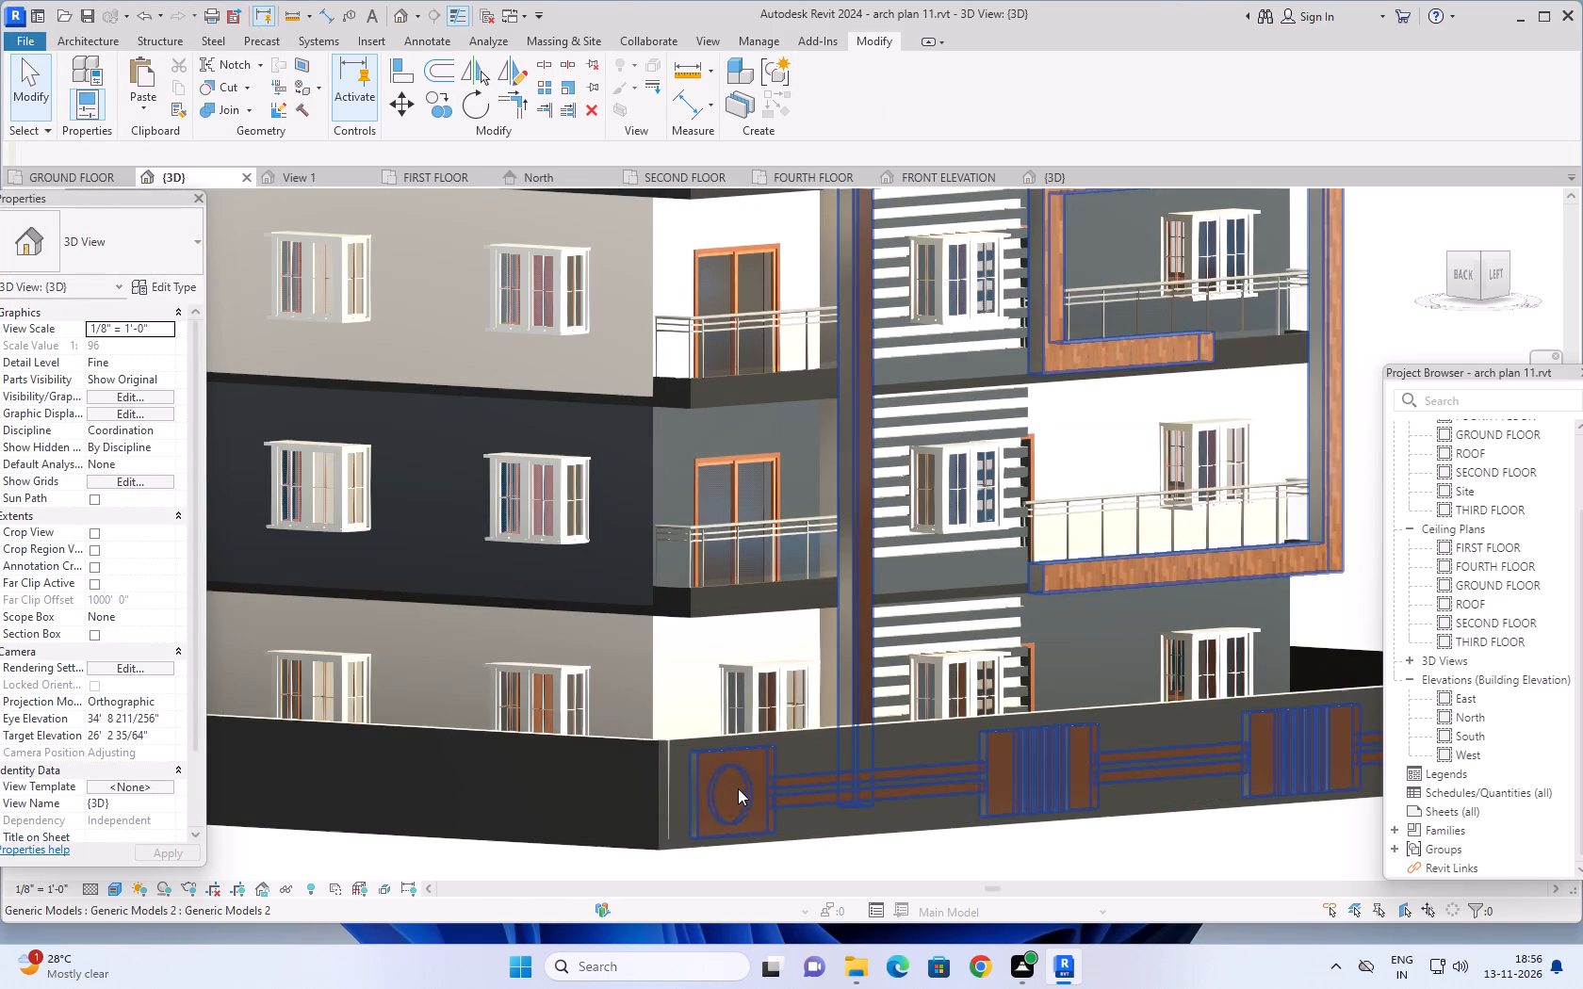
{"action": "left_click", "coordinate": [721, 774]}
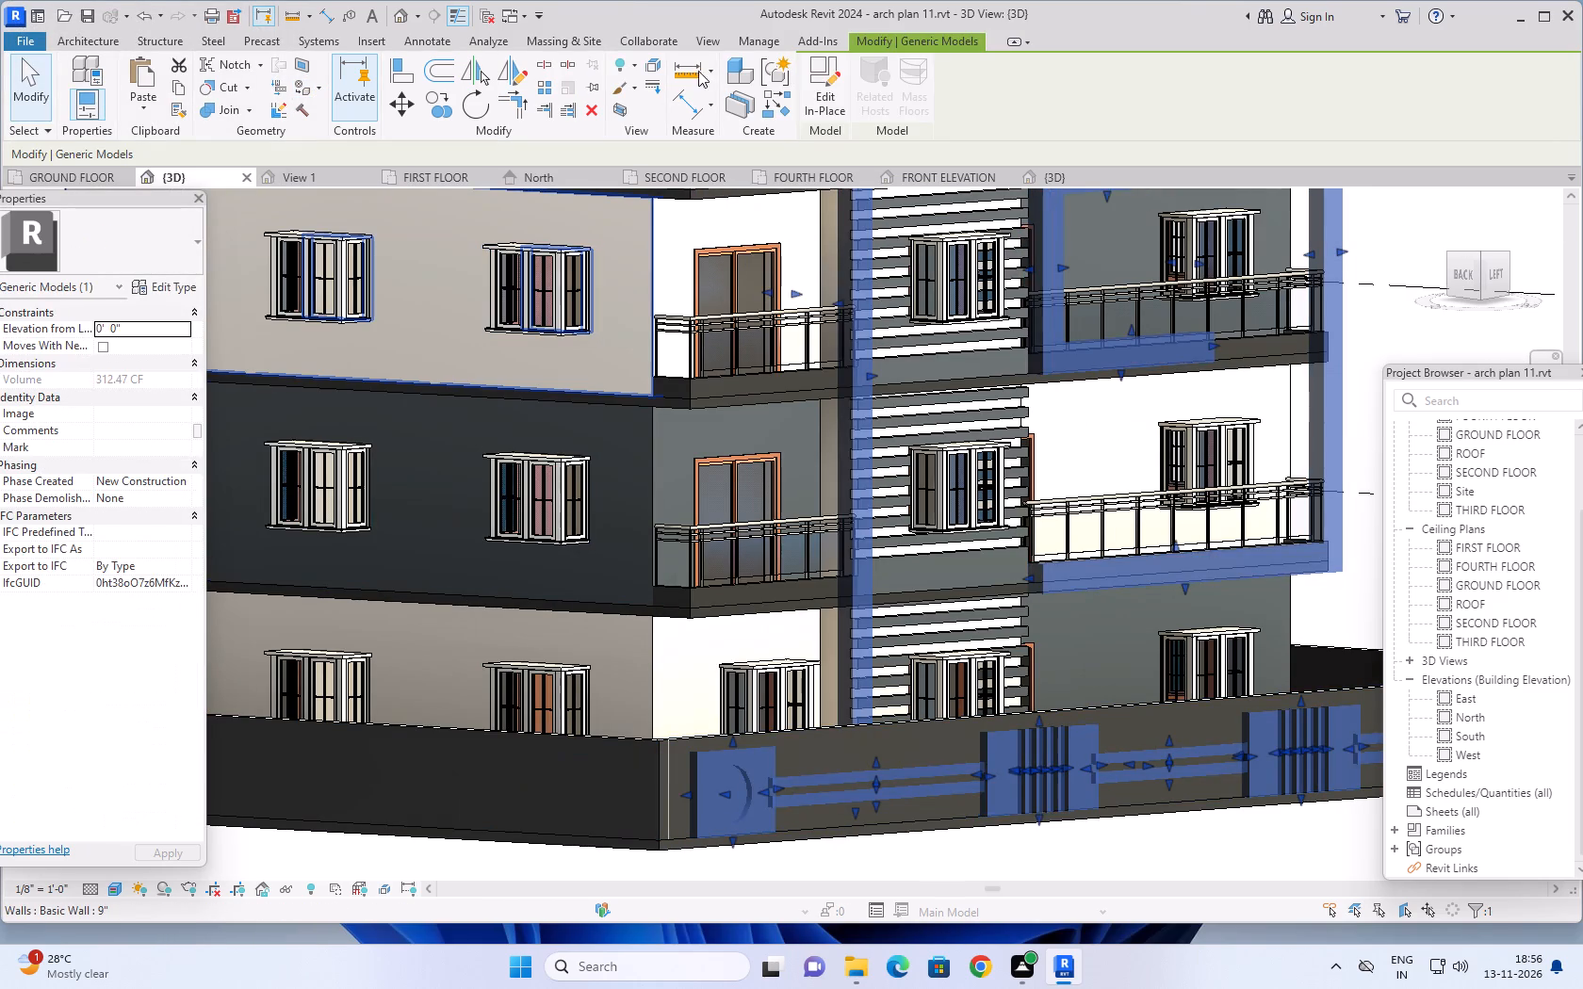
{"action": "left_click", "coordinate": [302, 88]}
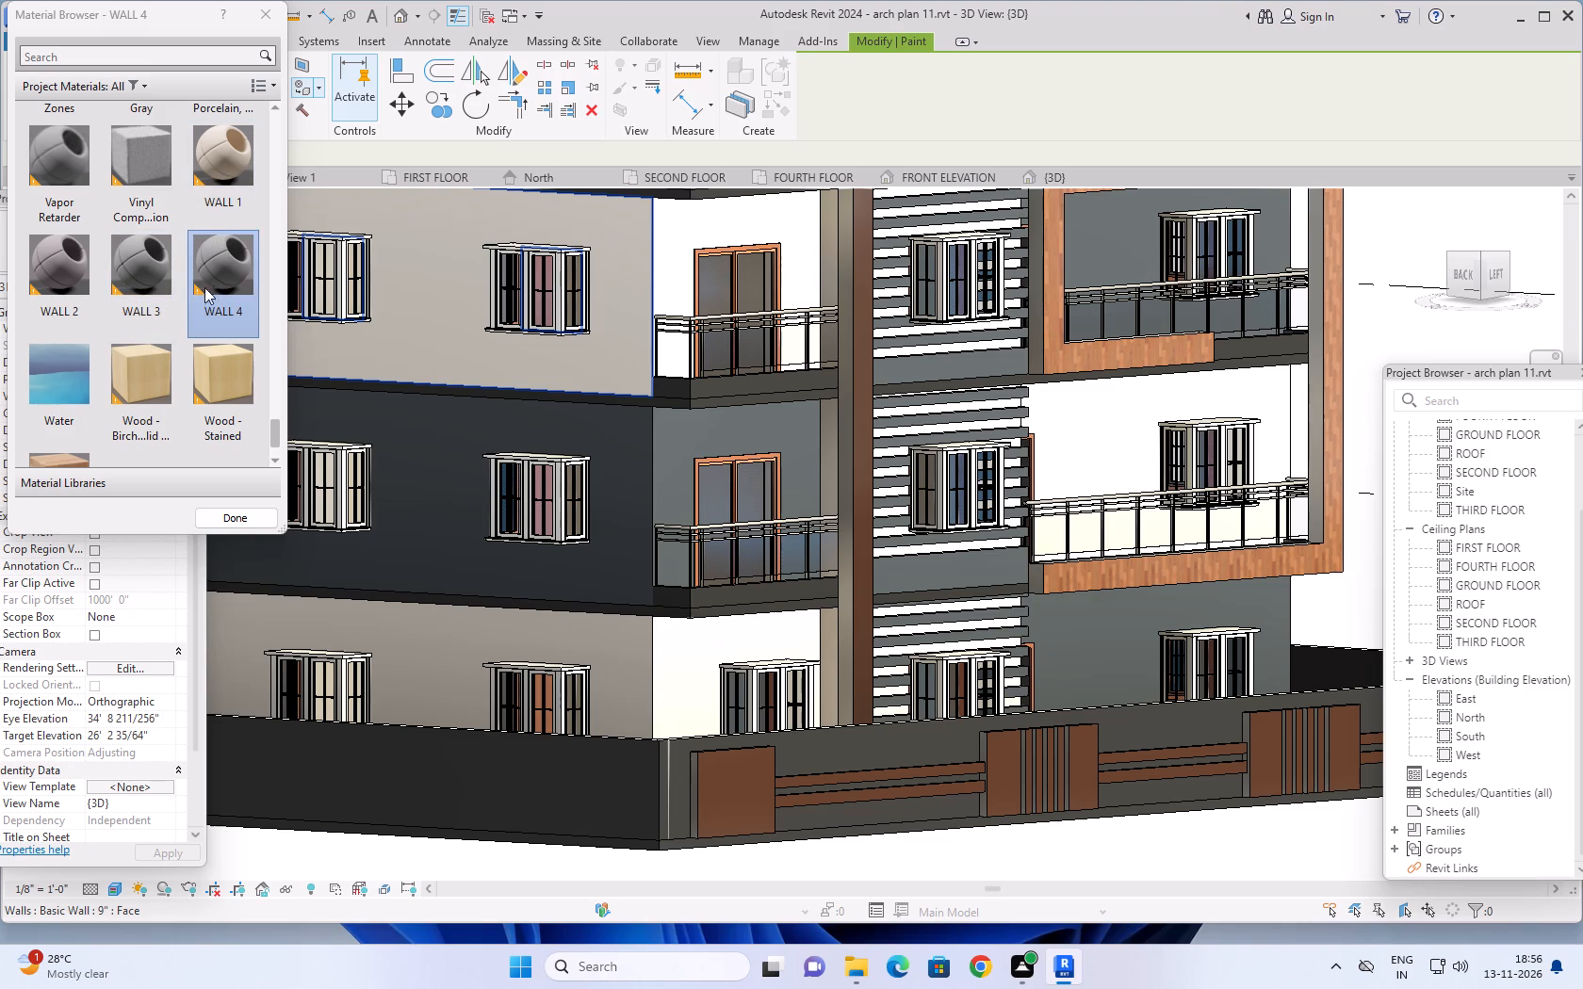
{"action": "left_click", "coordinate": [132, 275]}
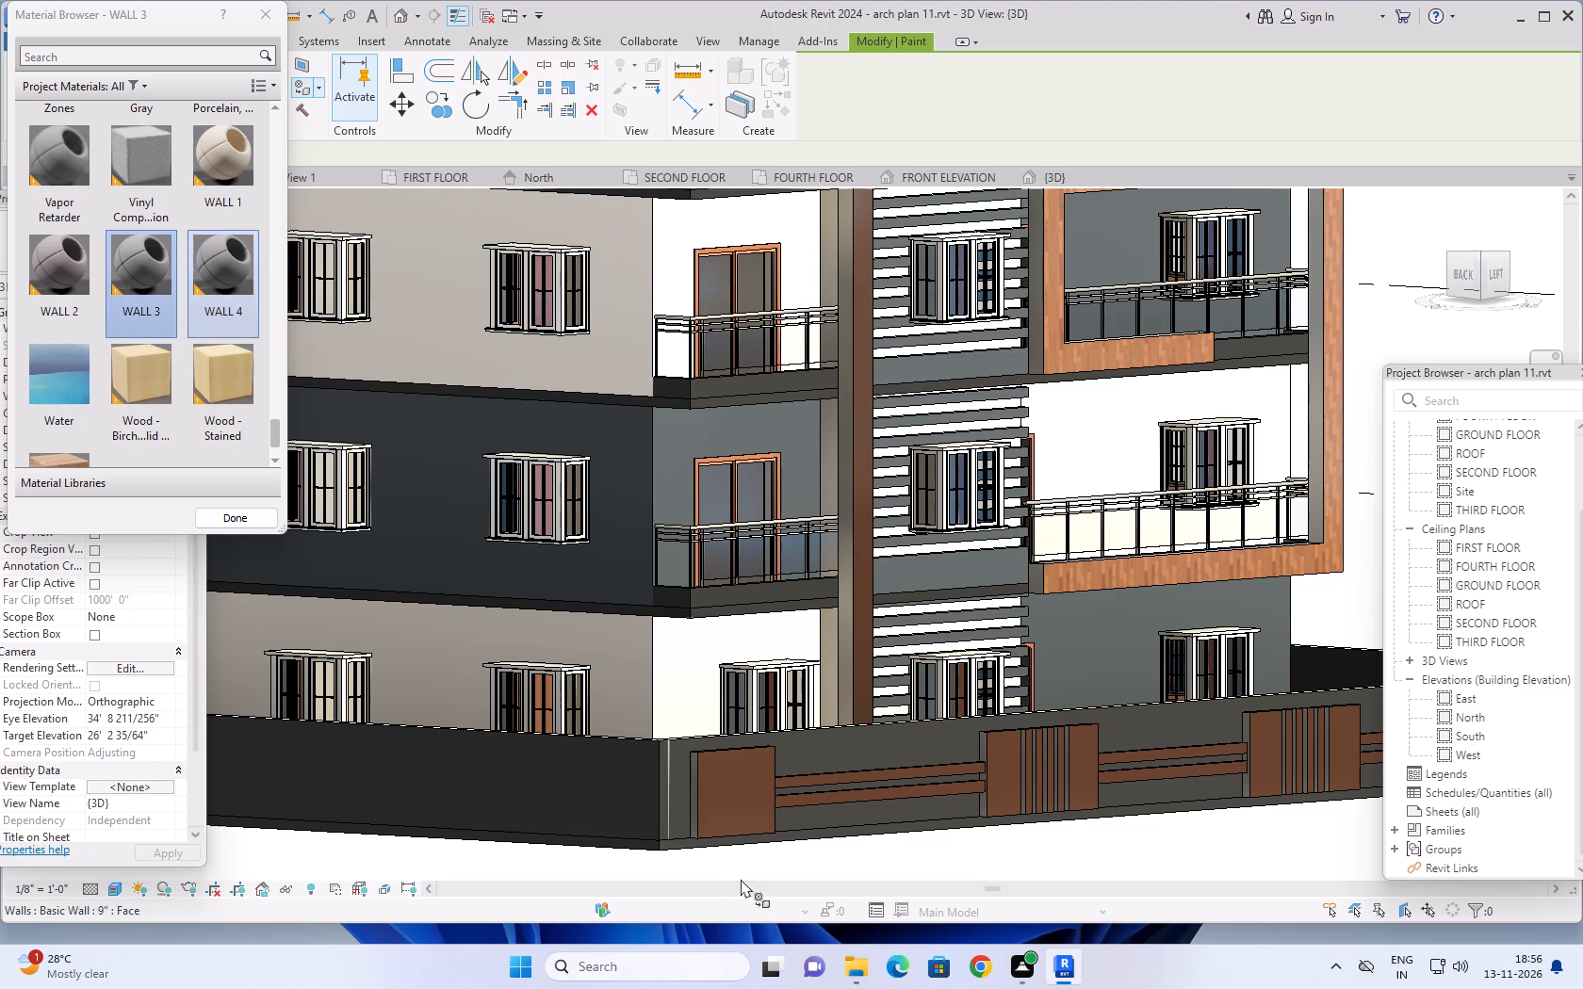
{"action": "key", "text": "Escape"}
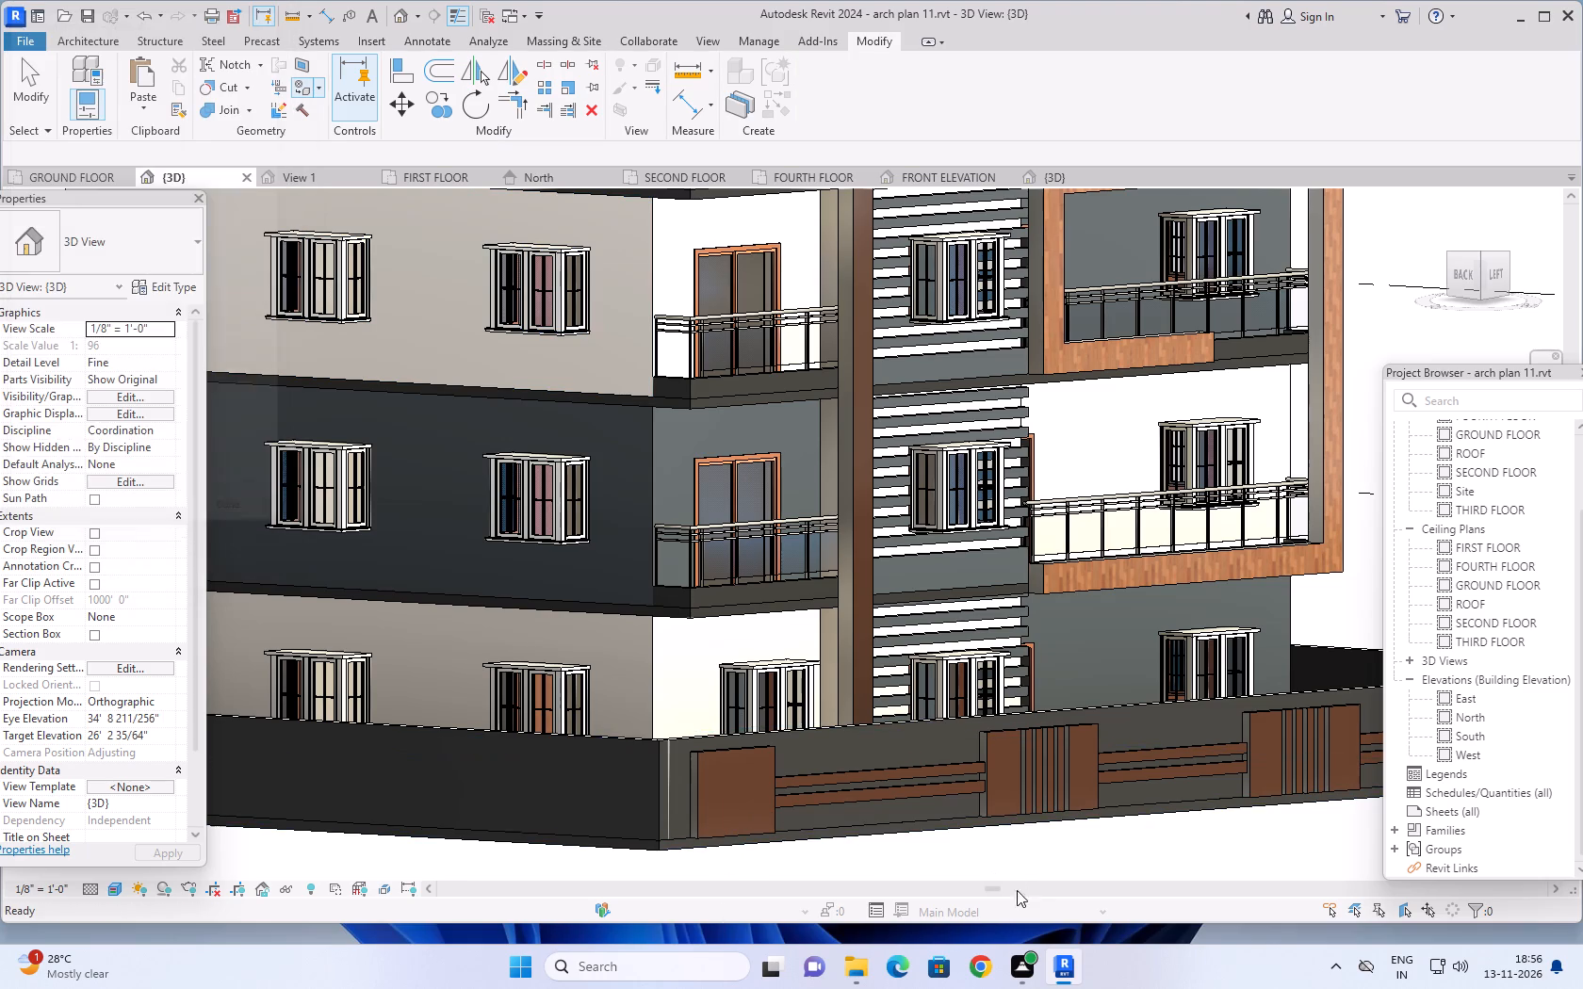
Edit the compound wall's decorative generic model in place, paint its square and slatted panels with WALL 3, and finish the model.
{"action": "left_click", "coordinate": [992, 785]}
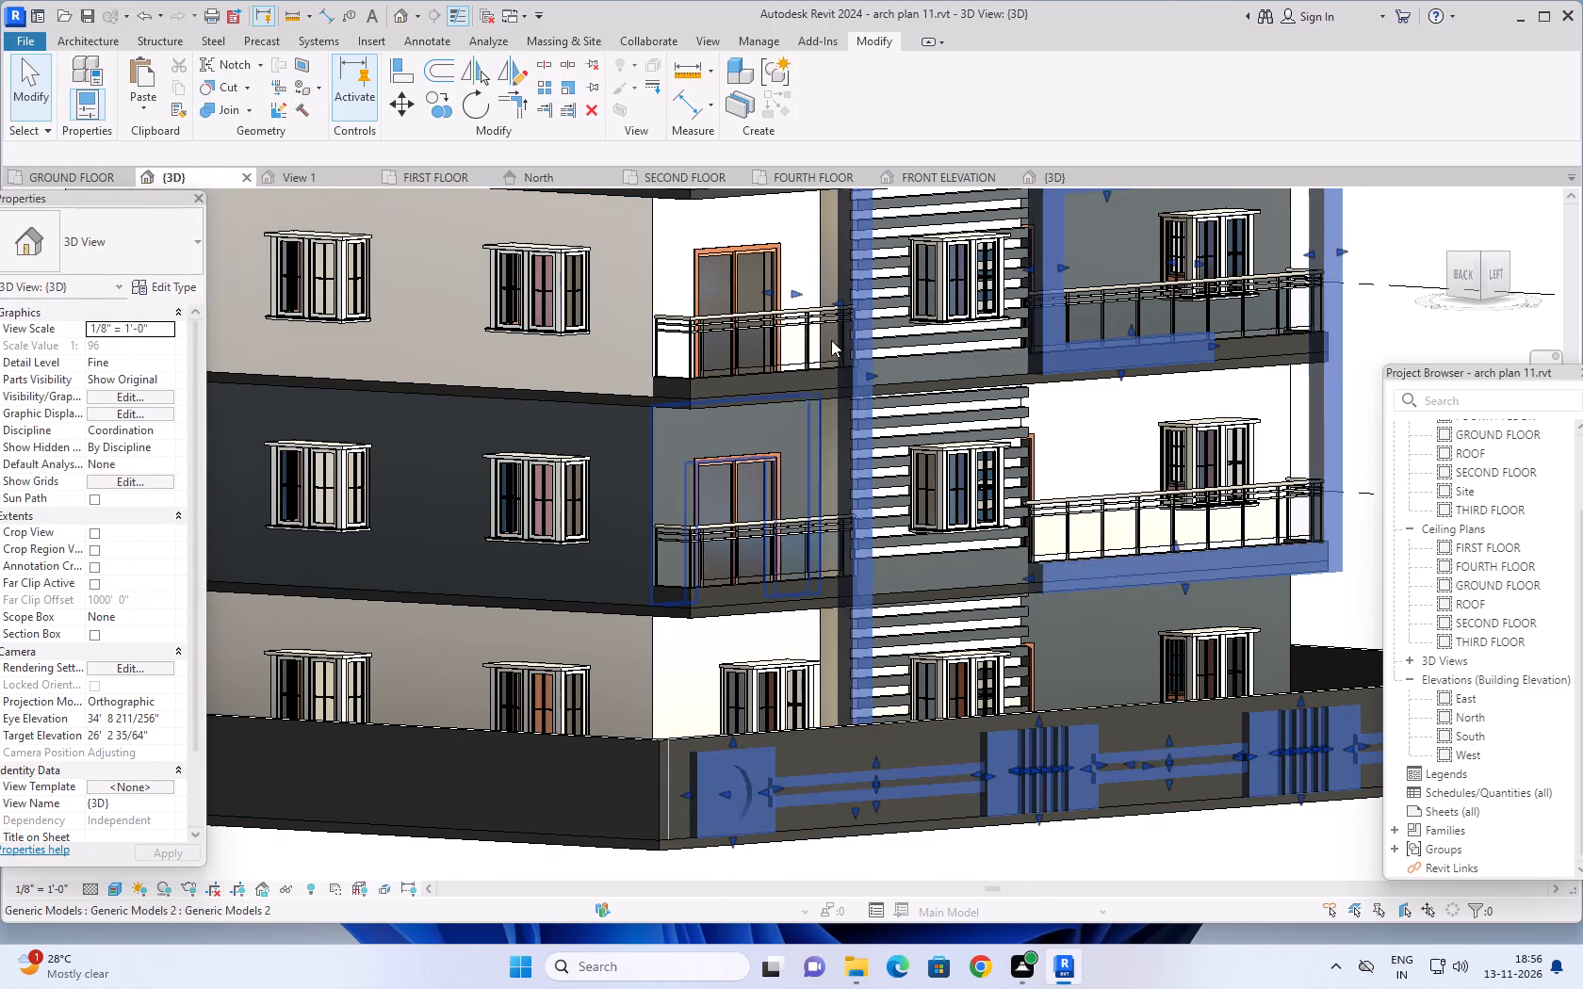
{"action": "left_click", "coordinate": [821, 78]}
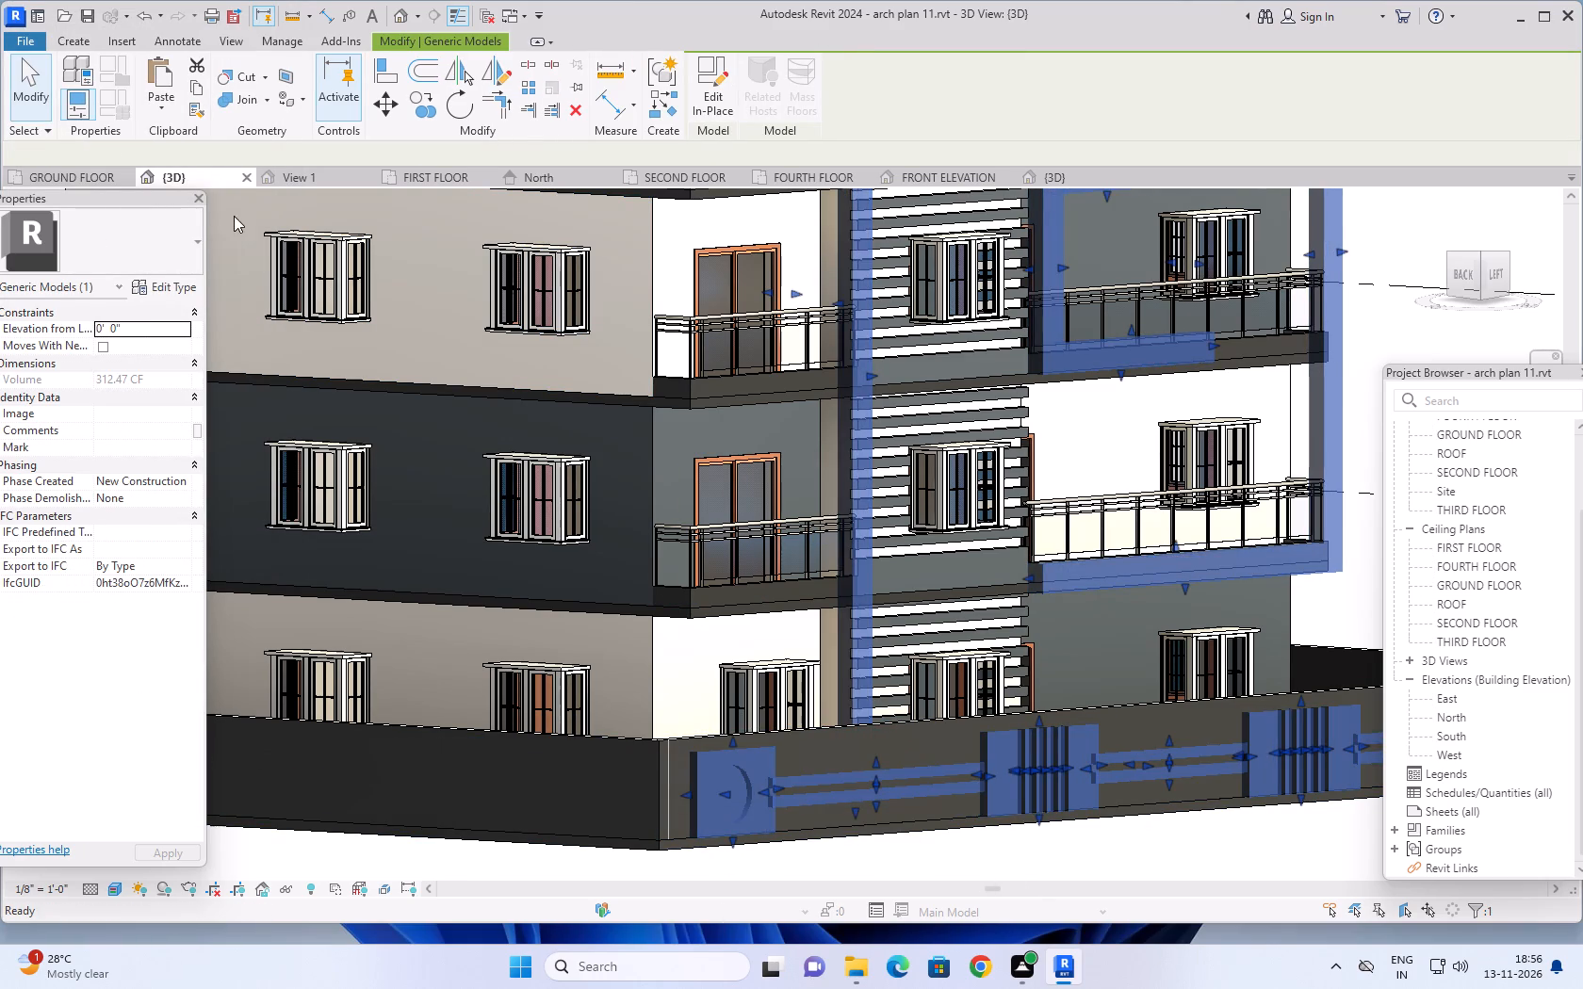
{"action": "left_click", "coordinate": [285, 89]}
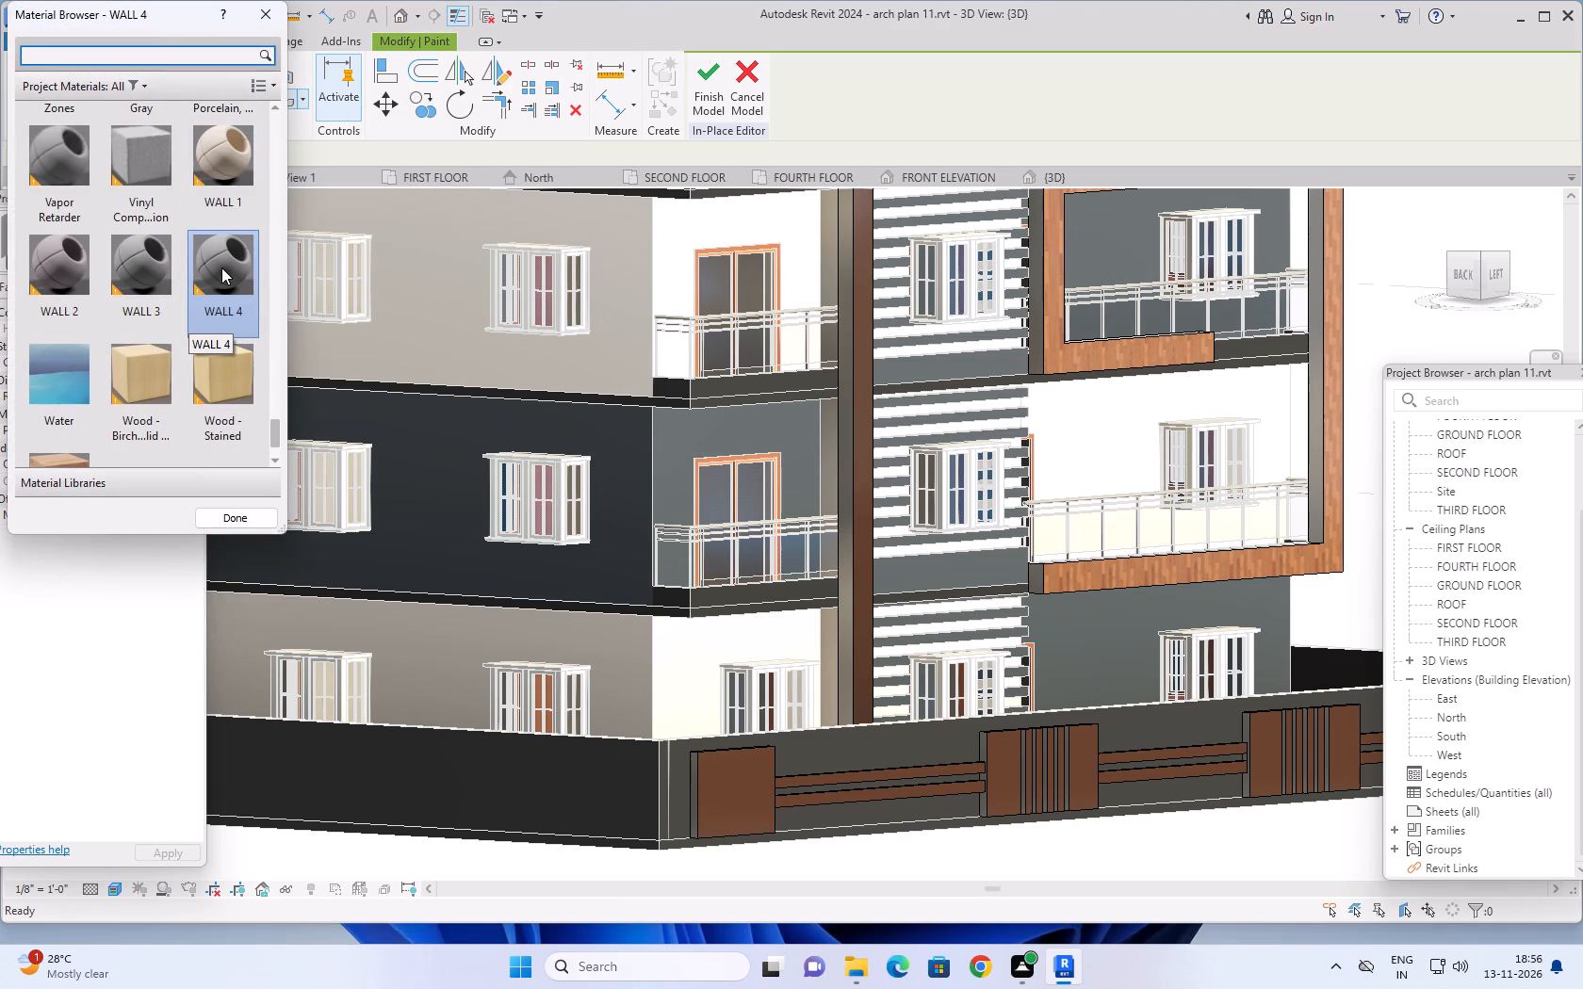
{"action": "left_click", "coordinate": [137, 268]}
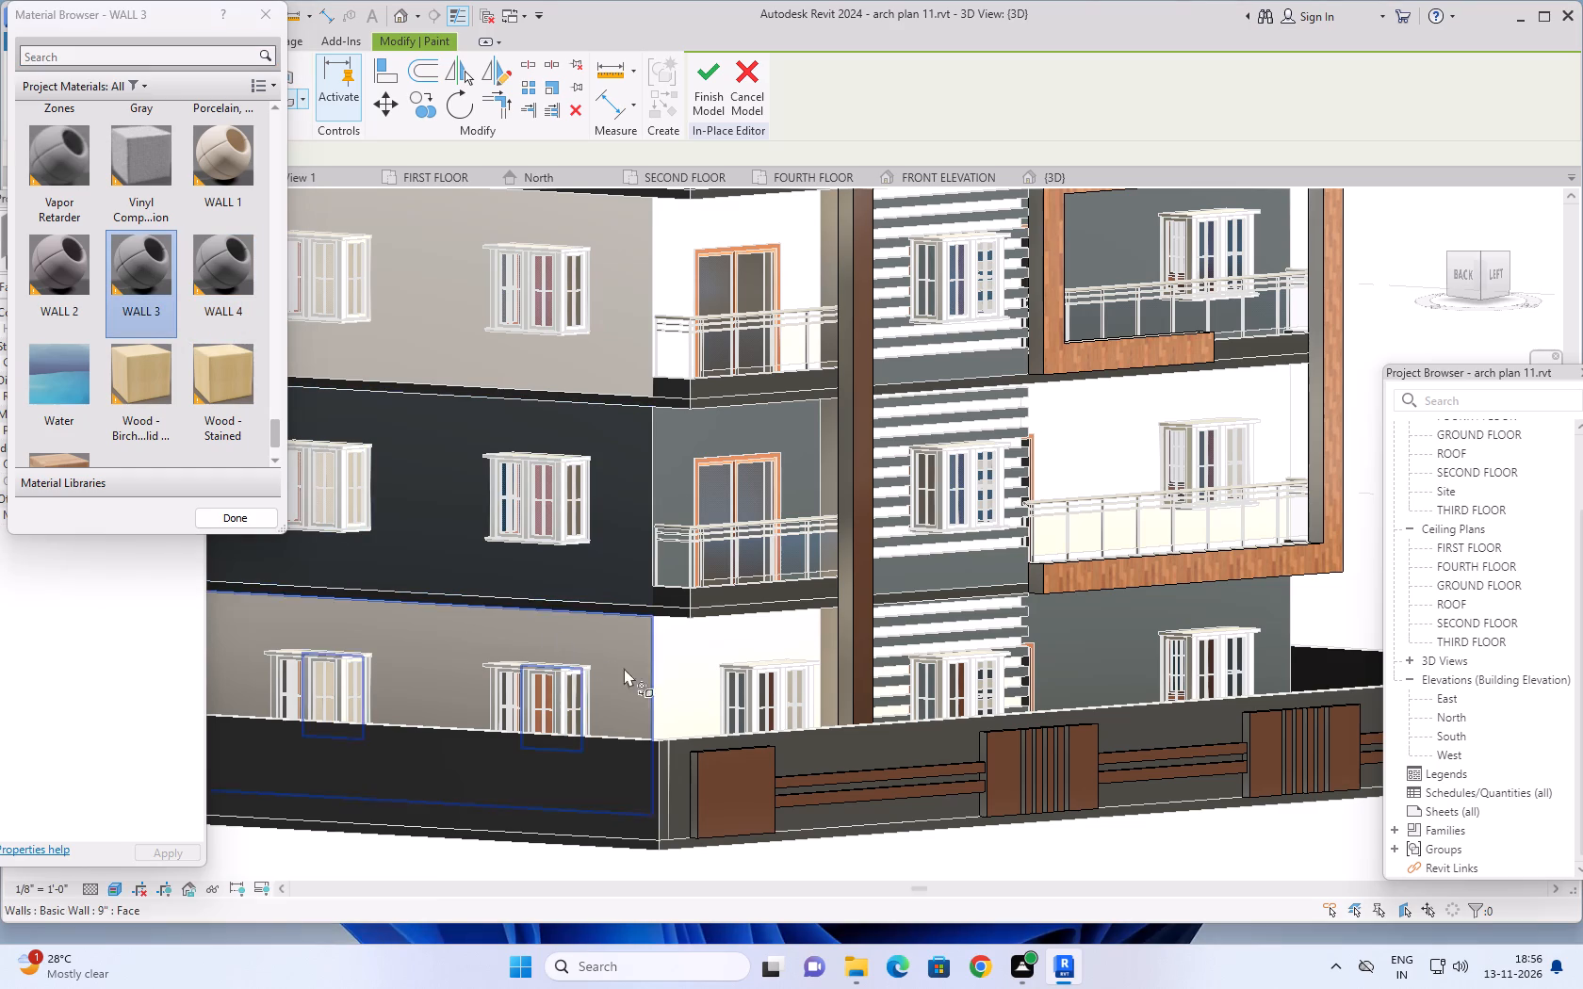
{"action": "left_click", "coordinate": [720, 796]}
{"action": "scroll", "coordinate": [960, 866], "scroll_direction": "down", "scroll_amount": 2}
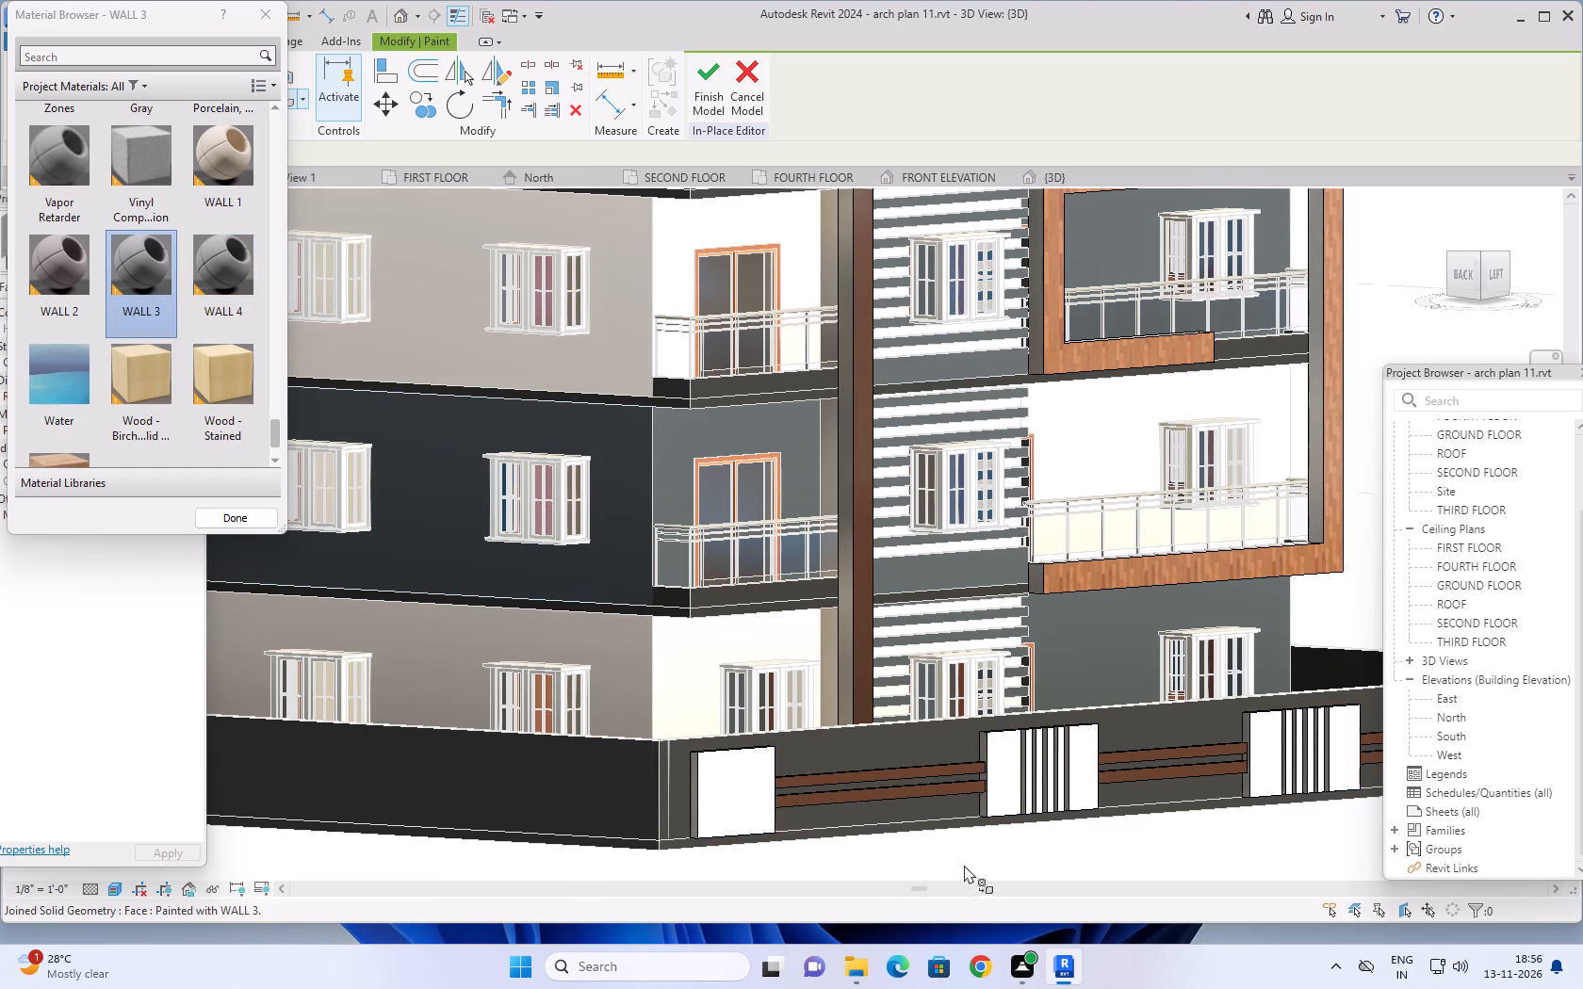
{"action": "scroll", "coordinate": [964, 865], "scroll_direction": "down", "scroll_amount": 1}
{"action": "middle_click_drag", "start_coordinate": [1062, 853], "coordinate": [896, 848]}
{"action": "scroll", "coordinate": [1059, 847], "scroll_direction": "down", "scroll_amount": 2}
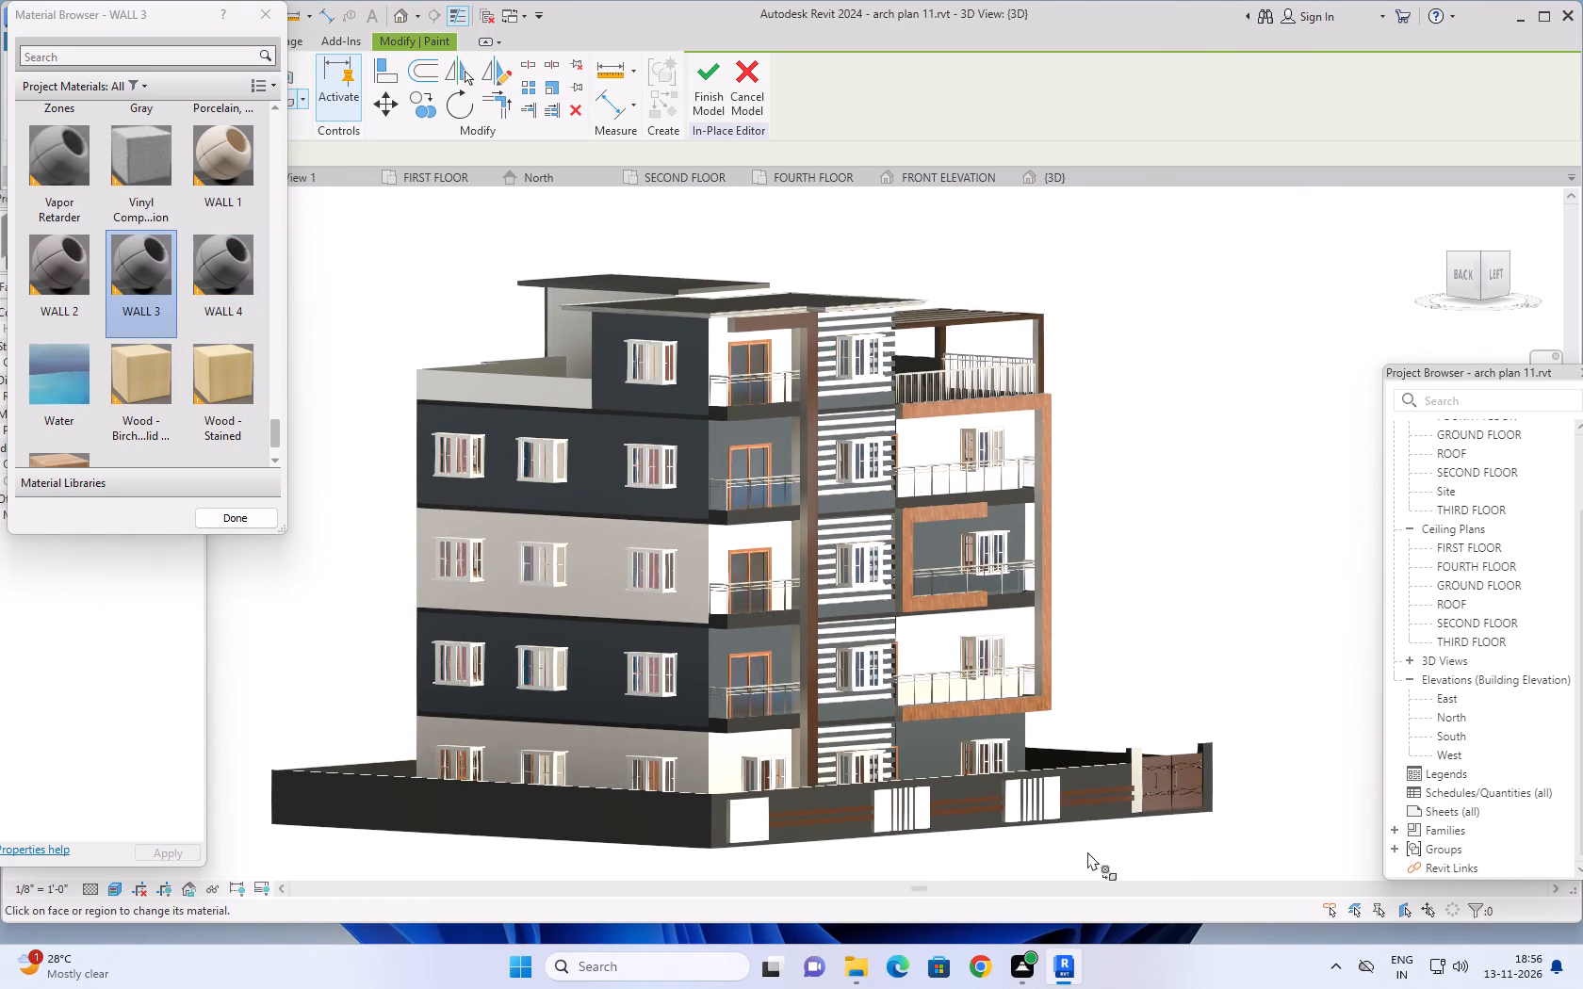
{"action": "middle_click_drag", "start_coordinate": [1222, 822], "coordinate": [1143, 852], "text": "shift"}
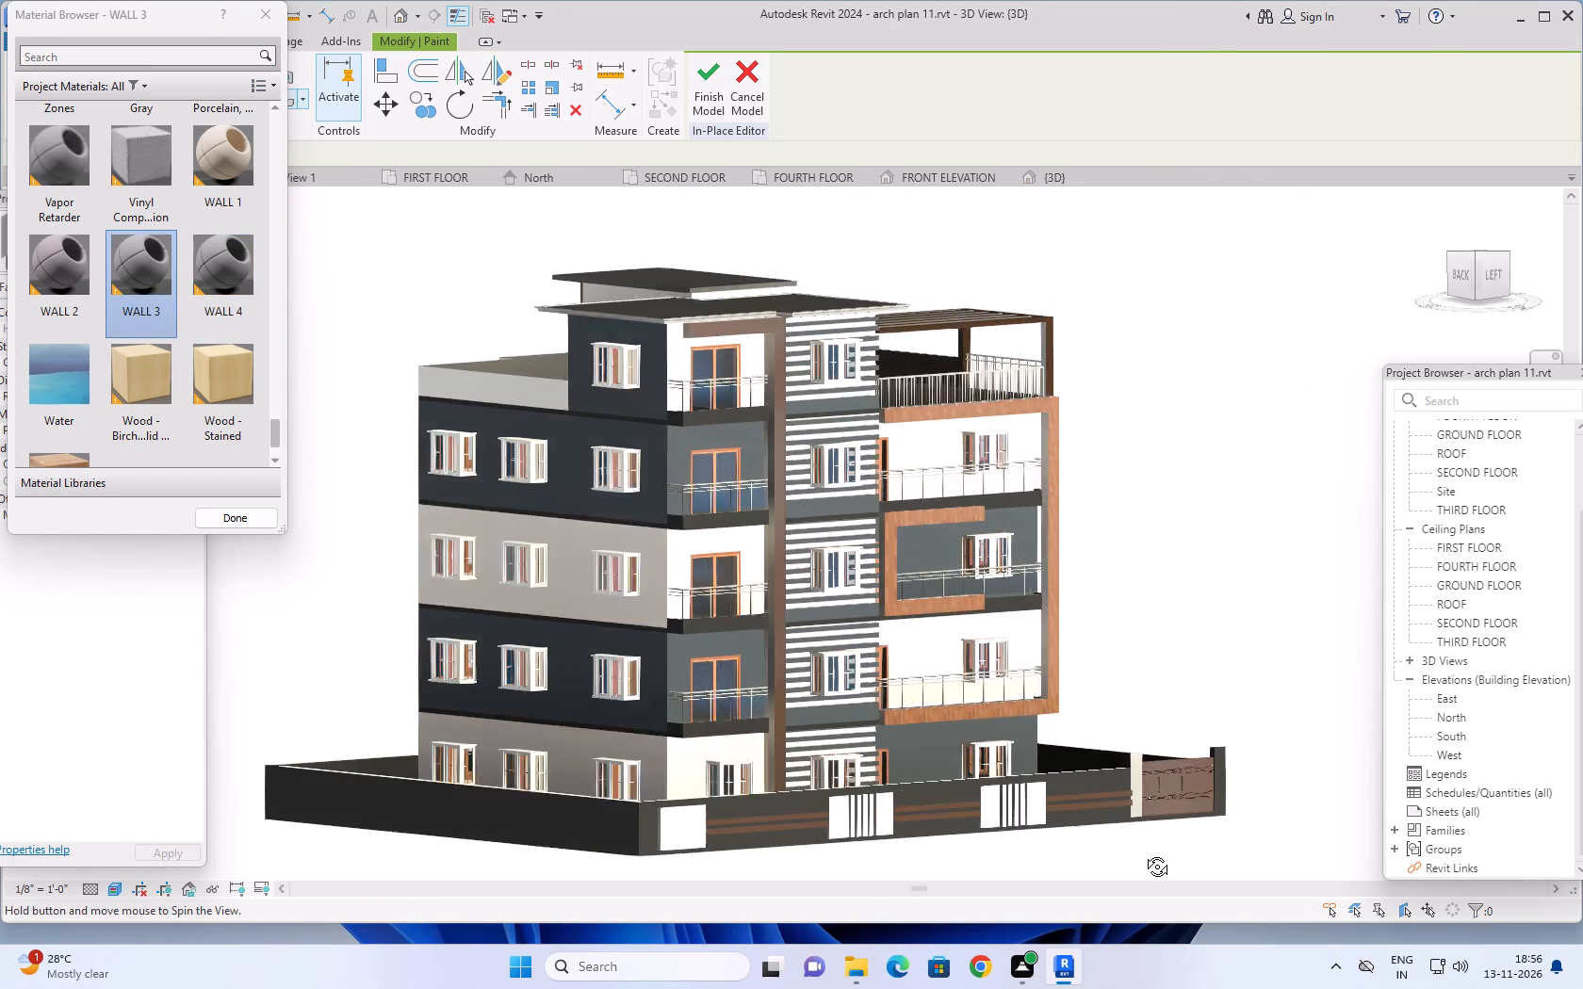
{"action": "middle_click_drag", "start_coordinate": [1143, 852], "coordinate": [1114, 861], "text": "shift"}
{"action": "scroll", "coordinate": [1115, 863], "scroll_direction": "down", "scroll_amount": 3}
{"action": "middle_click_drag", "start_coordinate": [1180, 860], "coordinate": [1115, 836]}
{"action": "key", "text": "Escape"}
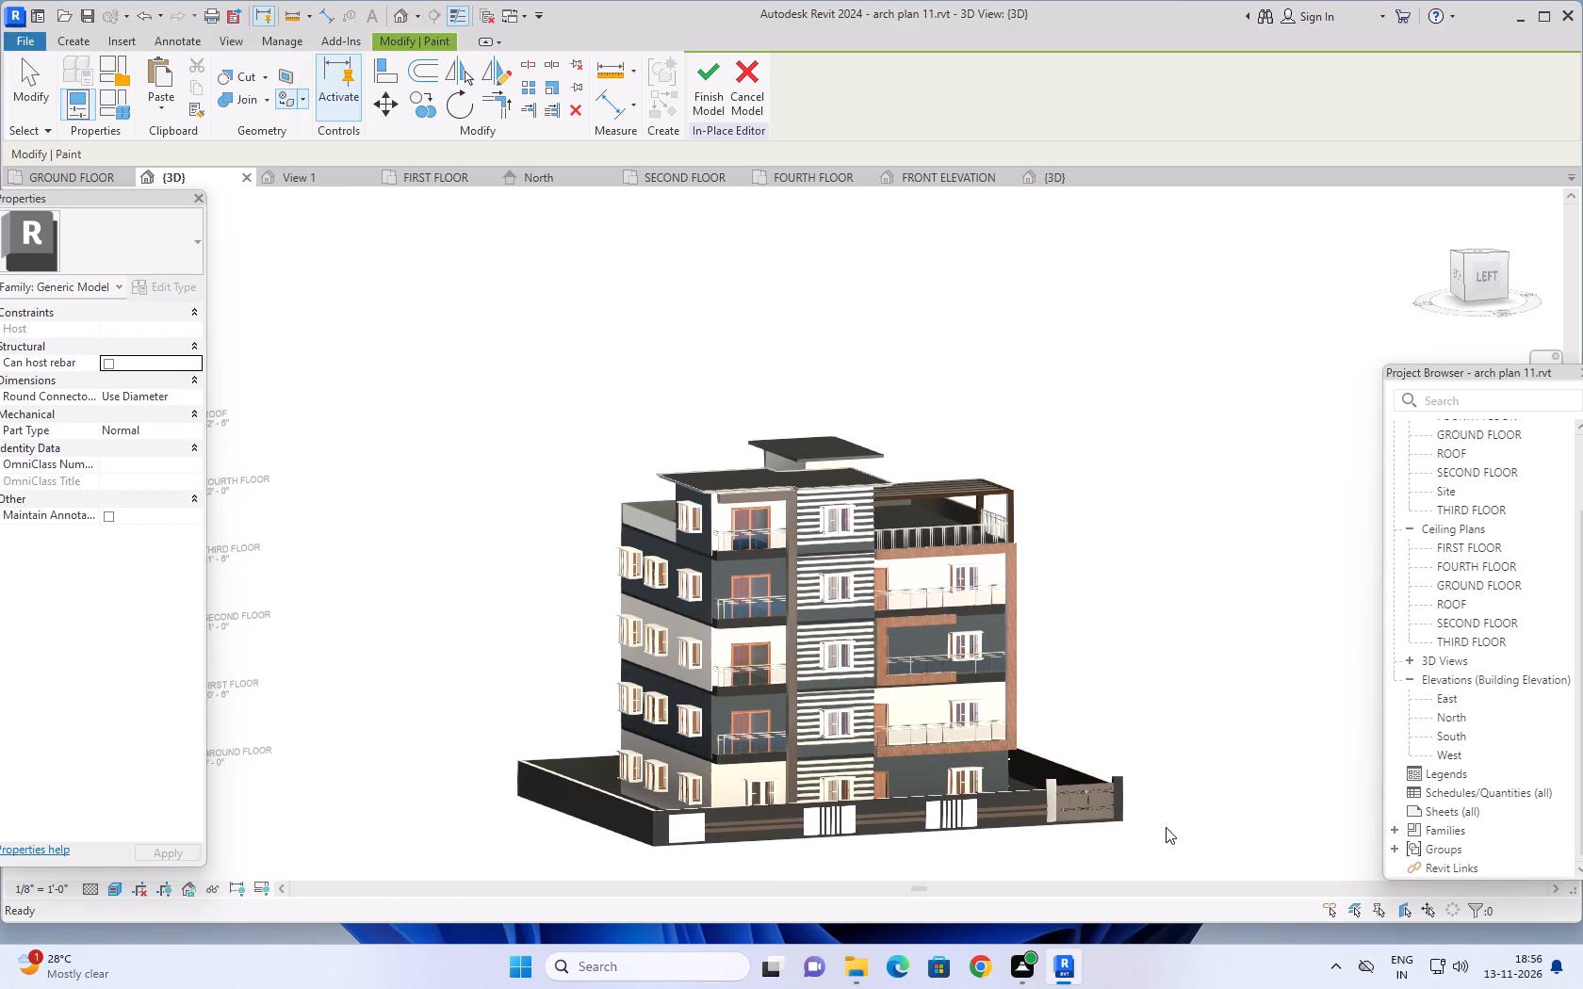
{"action": "left_click", "coordinate": [714, 81]}
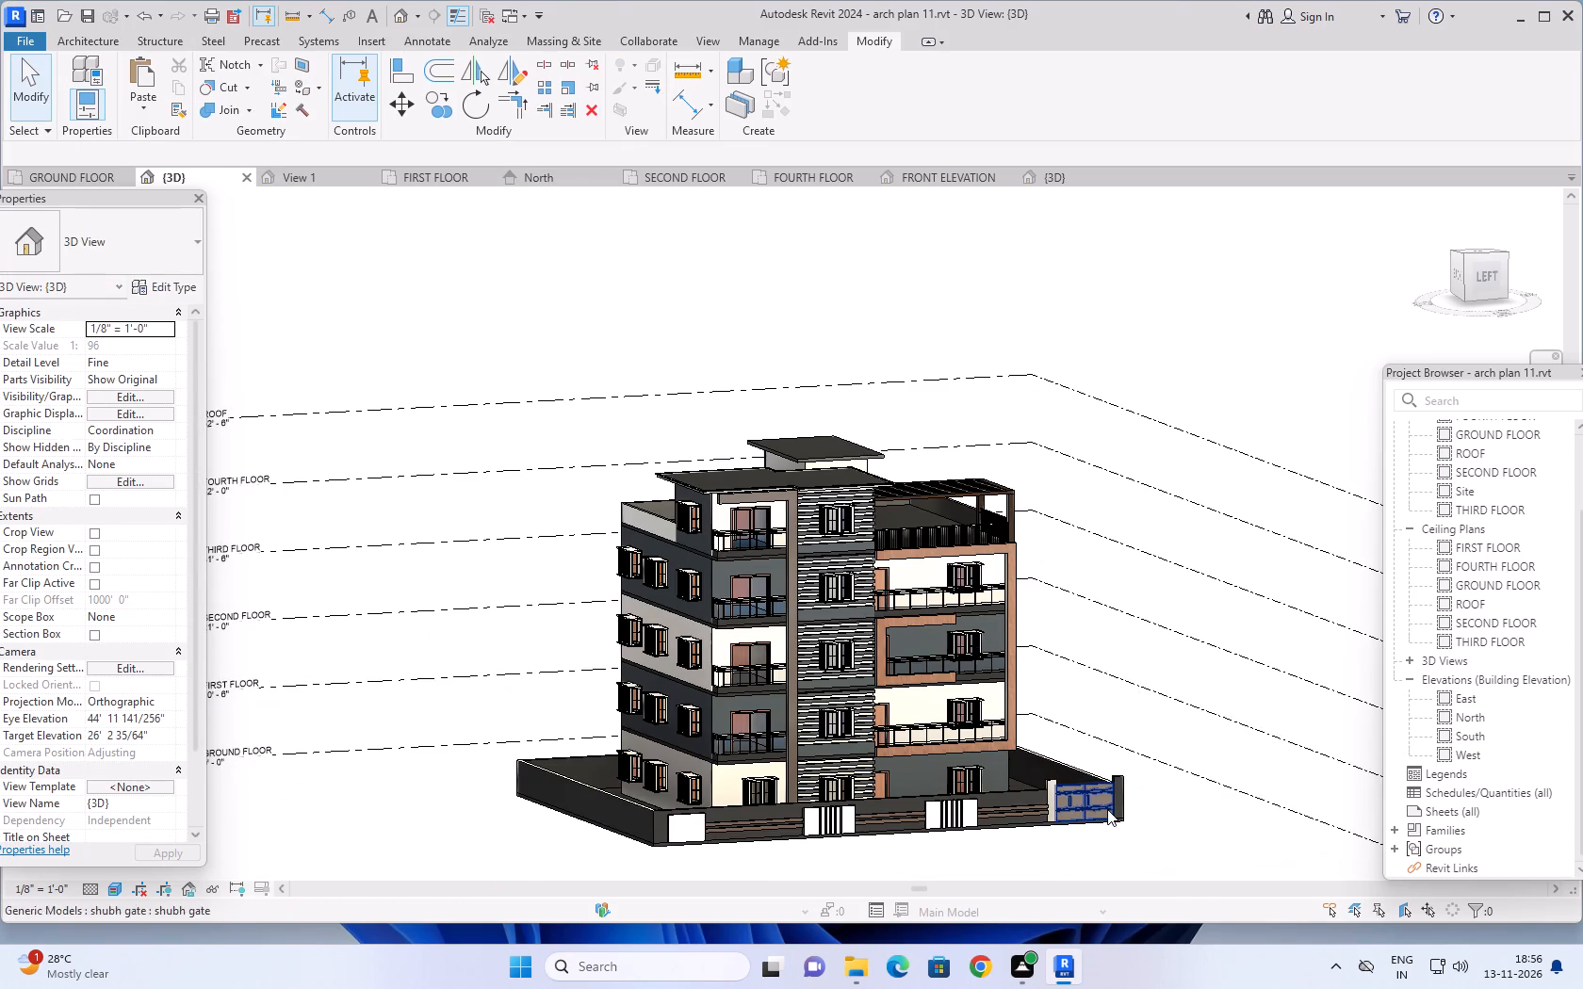
Examine the painted building and compound wall from the left side and from oblique back-left angles.
{"action": "middle_click_drag", "start_coordinate": [1105, 829], "coordinate": [1086, 680]}
{"action": "middle_click_drag", "start_coordinate": [1049, 727], "coordinate": [999, 731]}
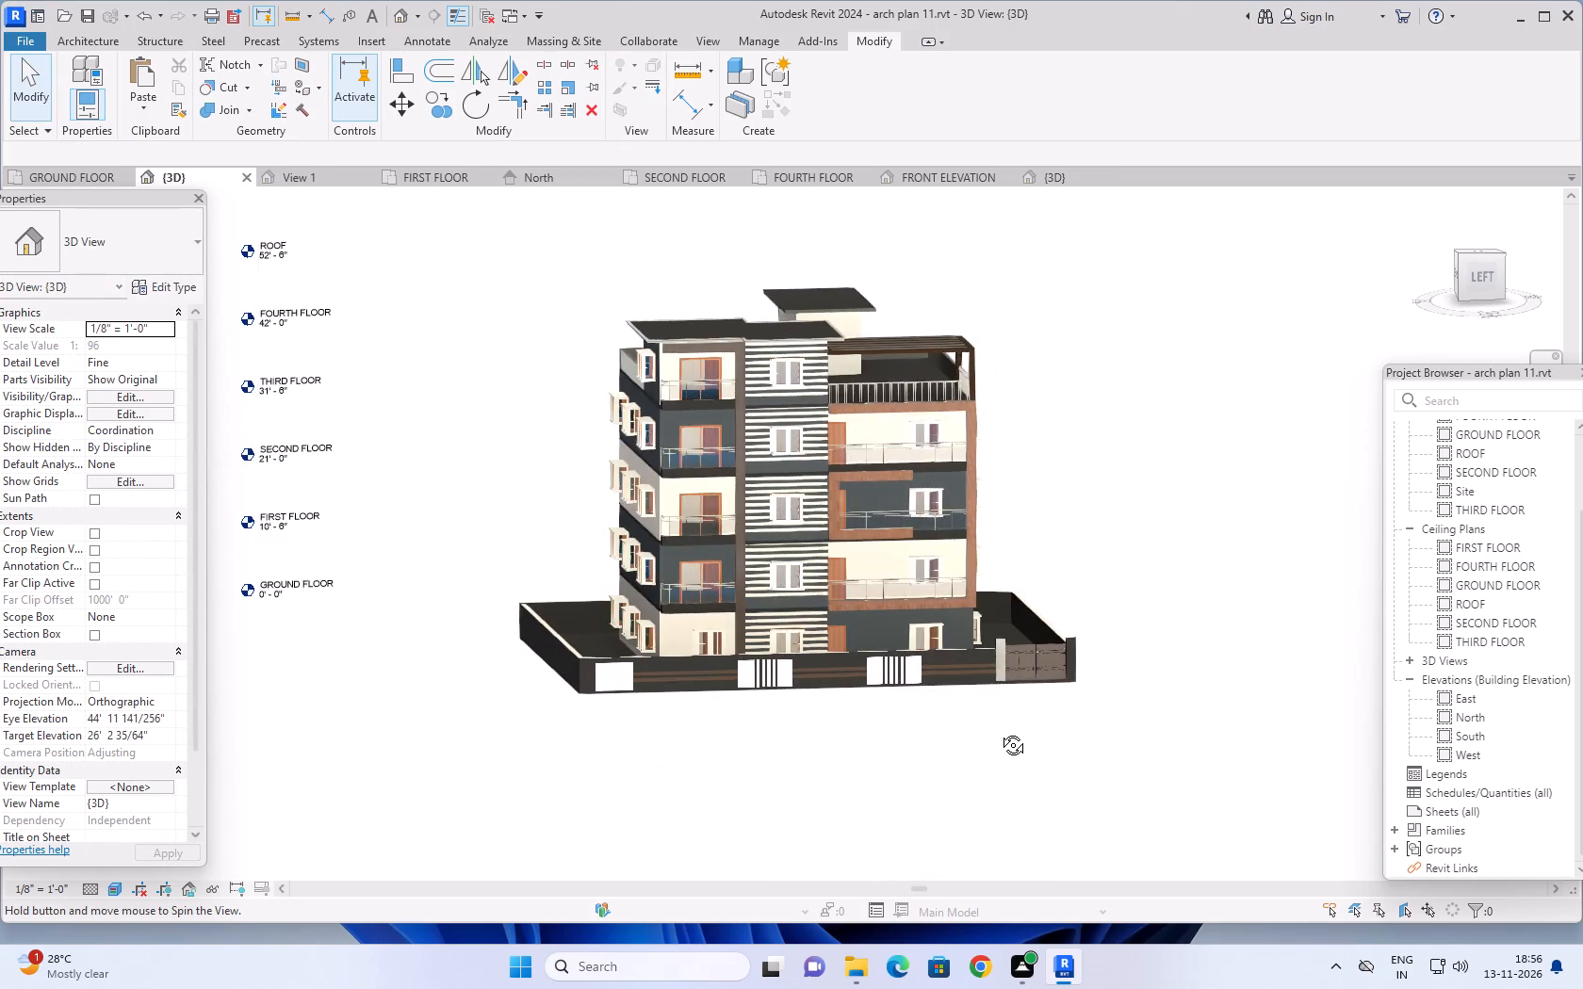
{"action": "middle_click_drag", "start_coordinate": [999, 731], "coordinate": [959, 718]}
{"action": "scroll", "coordinate": [959, 718], "scroll_direction": "down", "scroll_amount": 1}
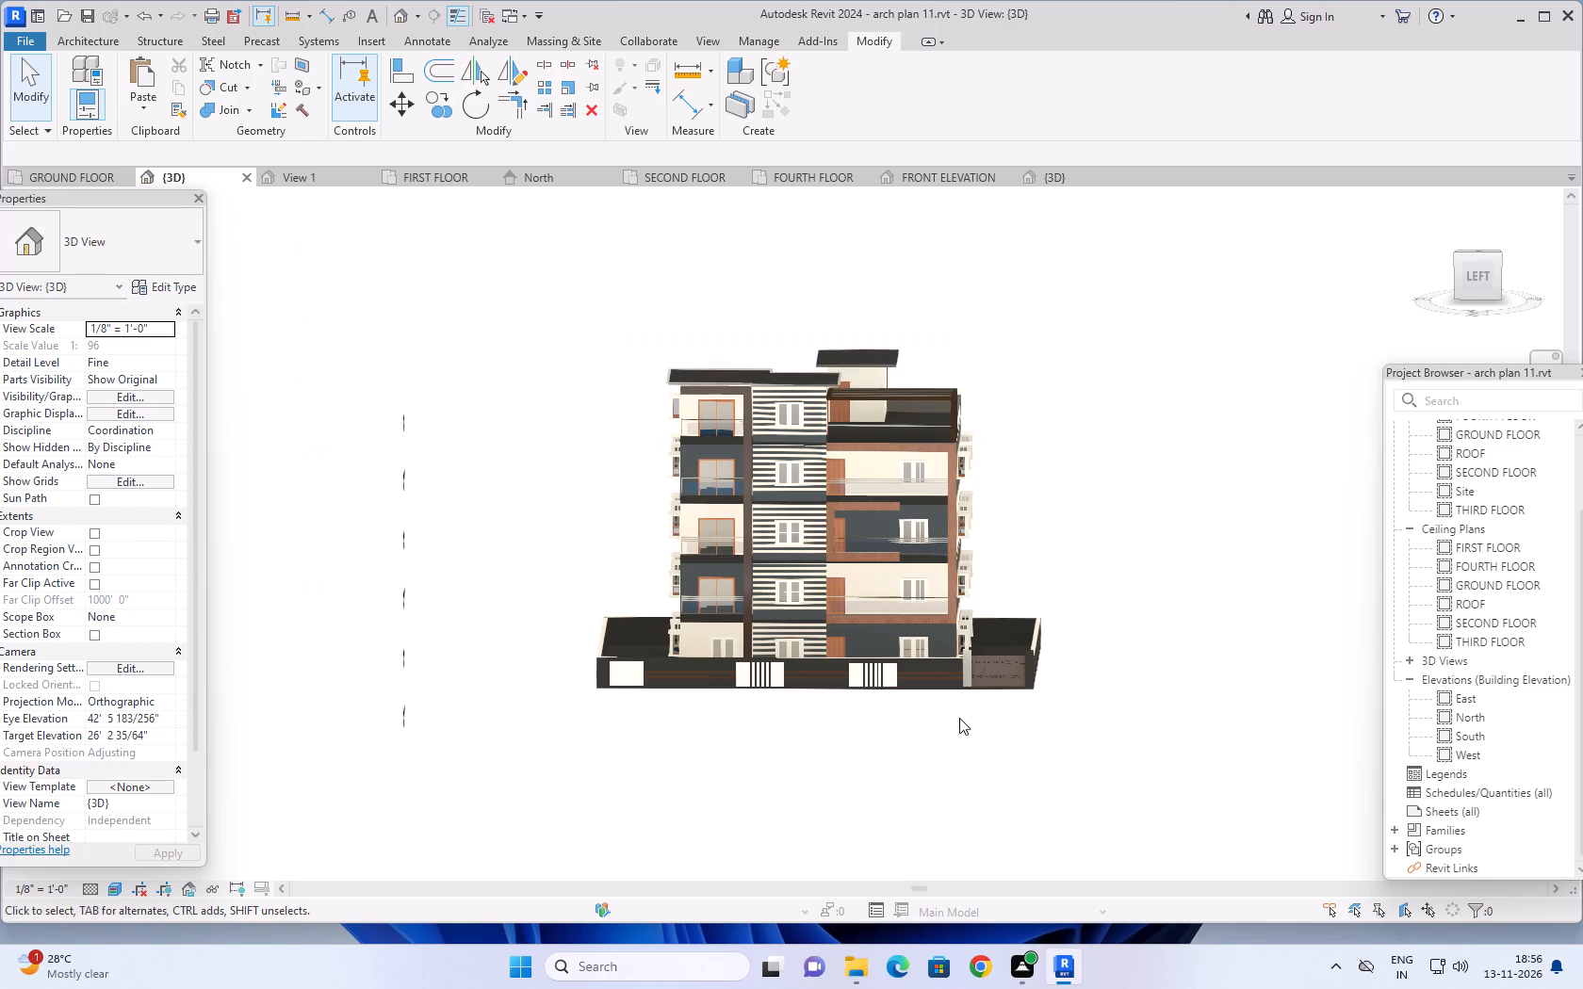
{"action": "middle_click_drag", "start_coordinate": [1019, 738], "coordinate": [1053, 730]}
{"action": "middle_click_drag", "start_coordinate": [1041, 753], "coordinate": [1048, 703], "text": "shift"}
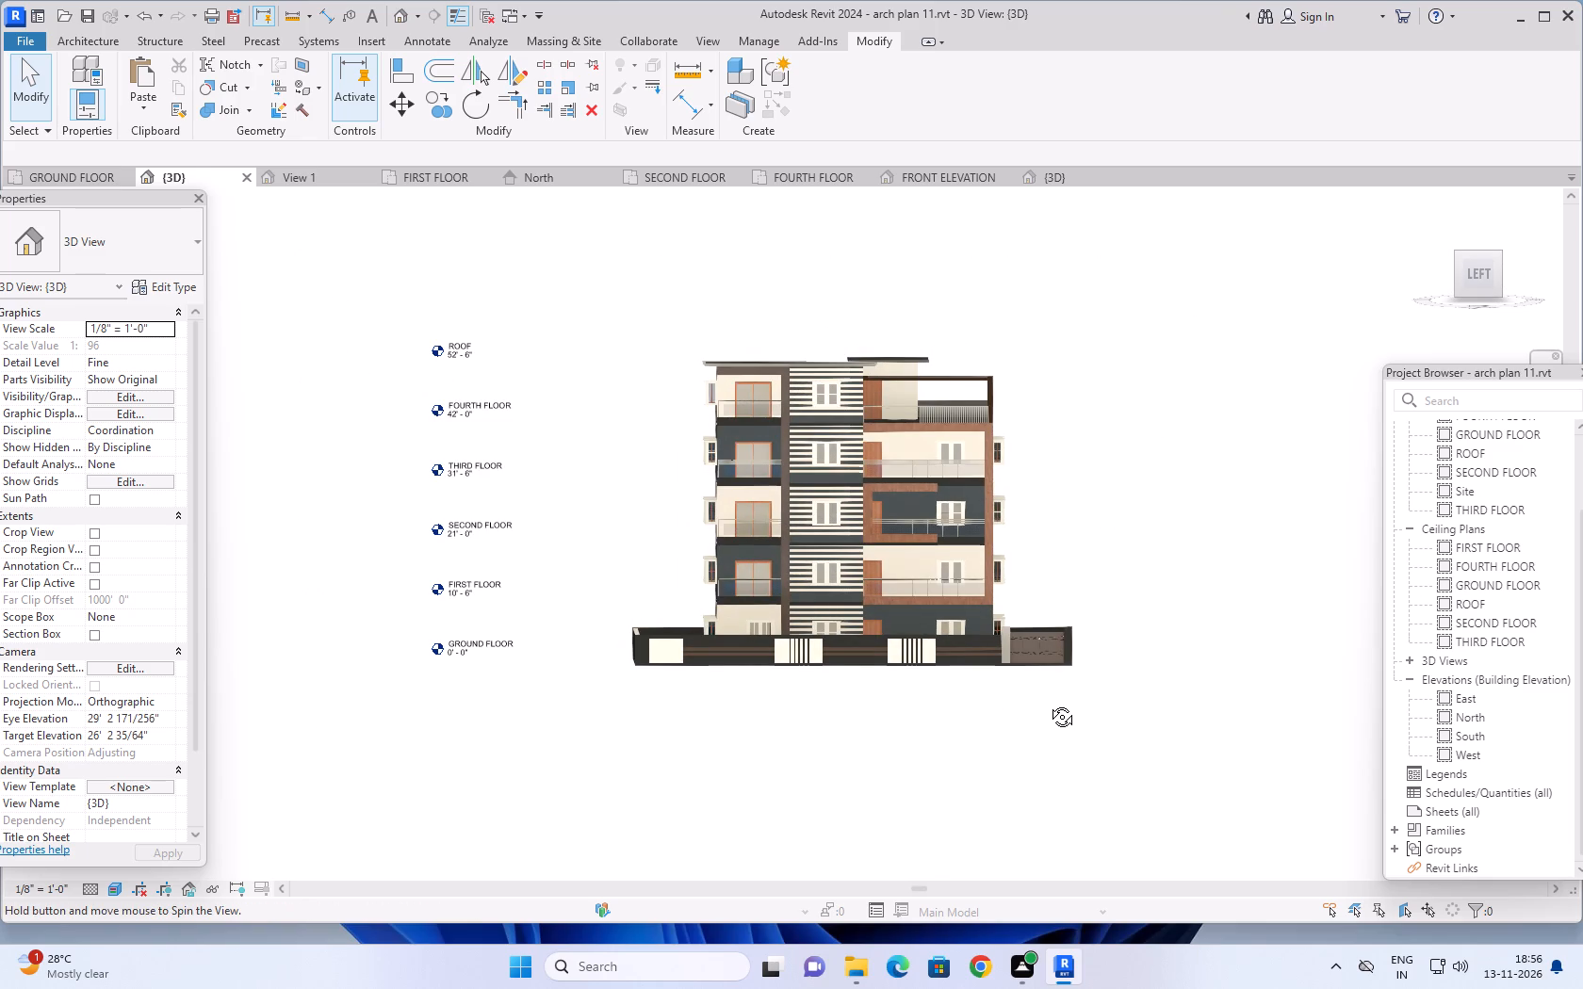
{"action": "middle_click_drag", "start_coordinate": [1048, 703], "coordinate": [1044, 705], "text": "shift"}
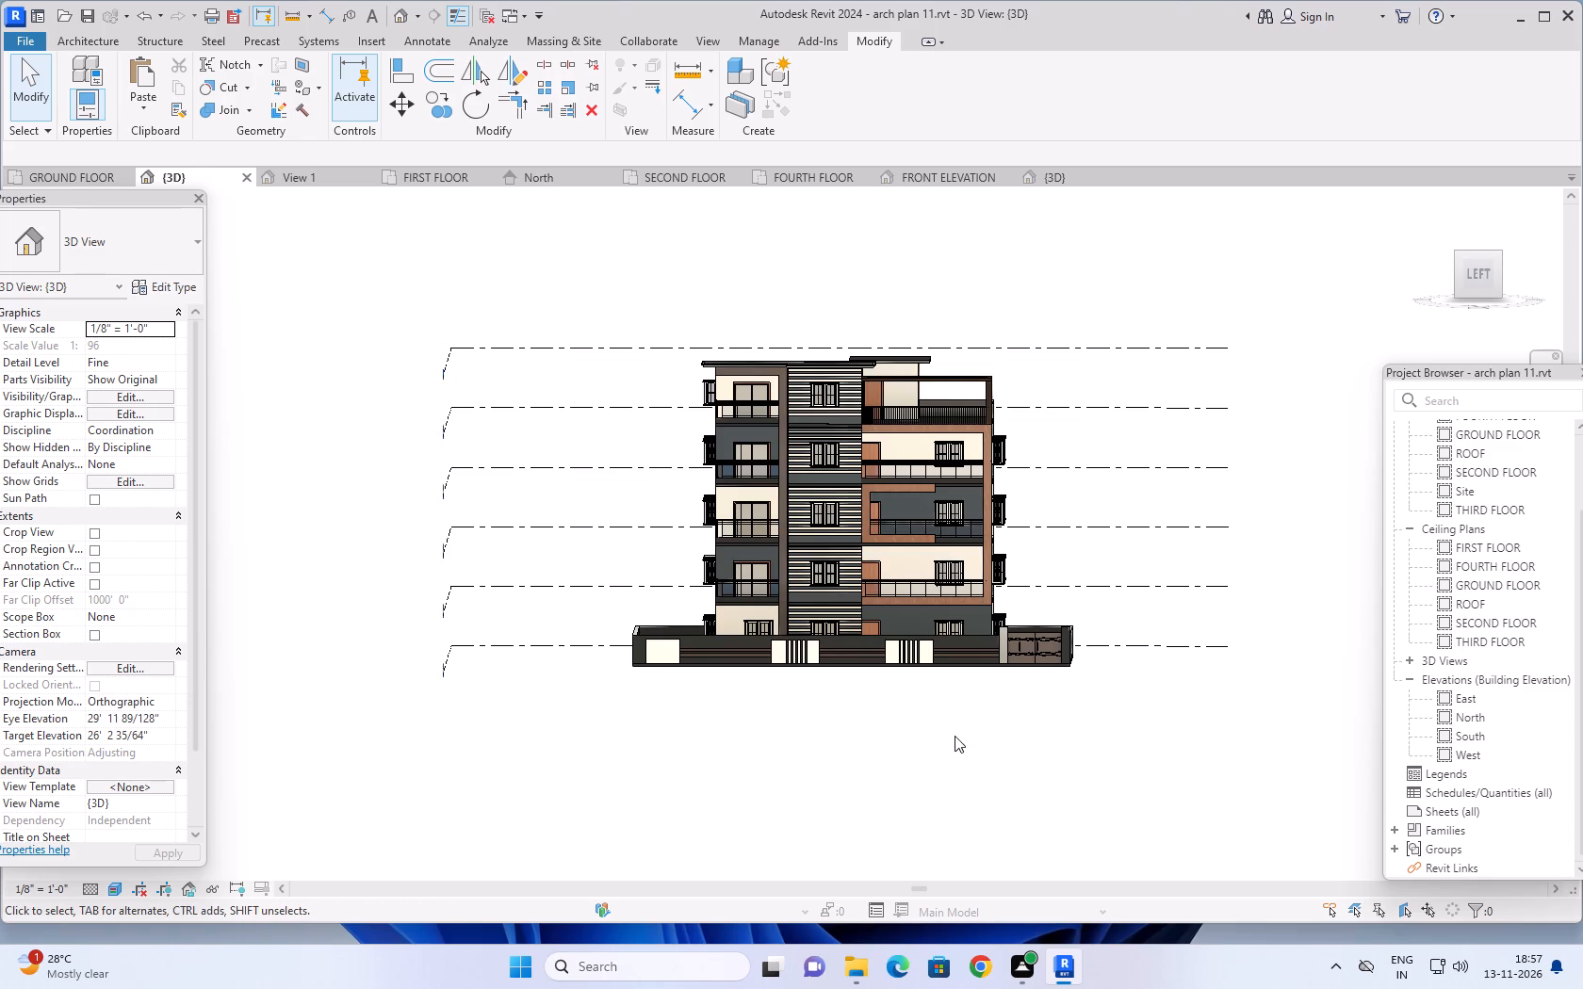
{"action": "middle_click_drag", "start_coordinate": [955, 736], "coordinate": [1006, 748]}
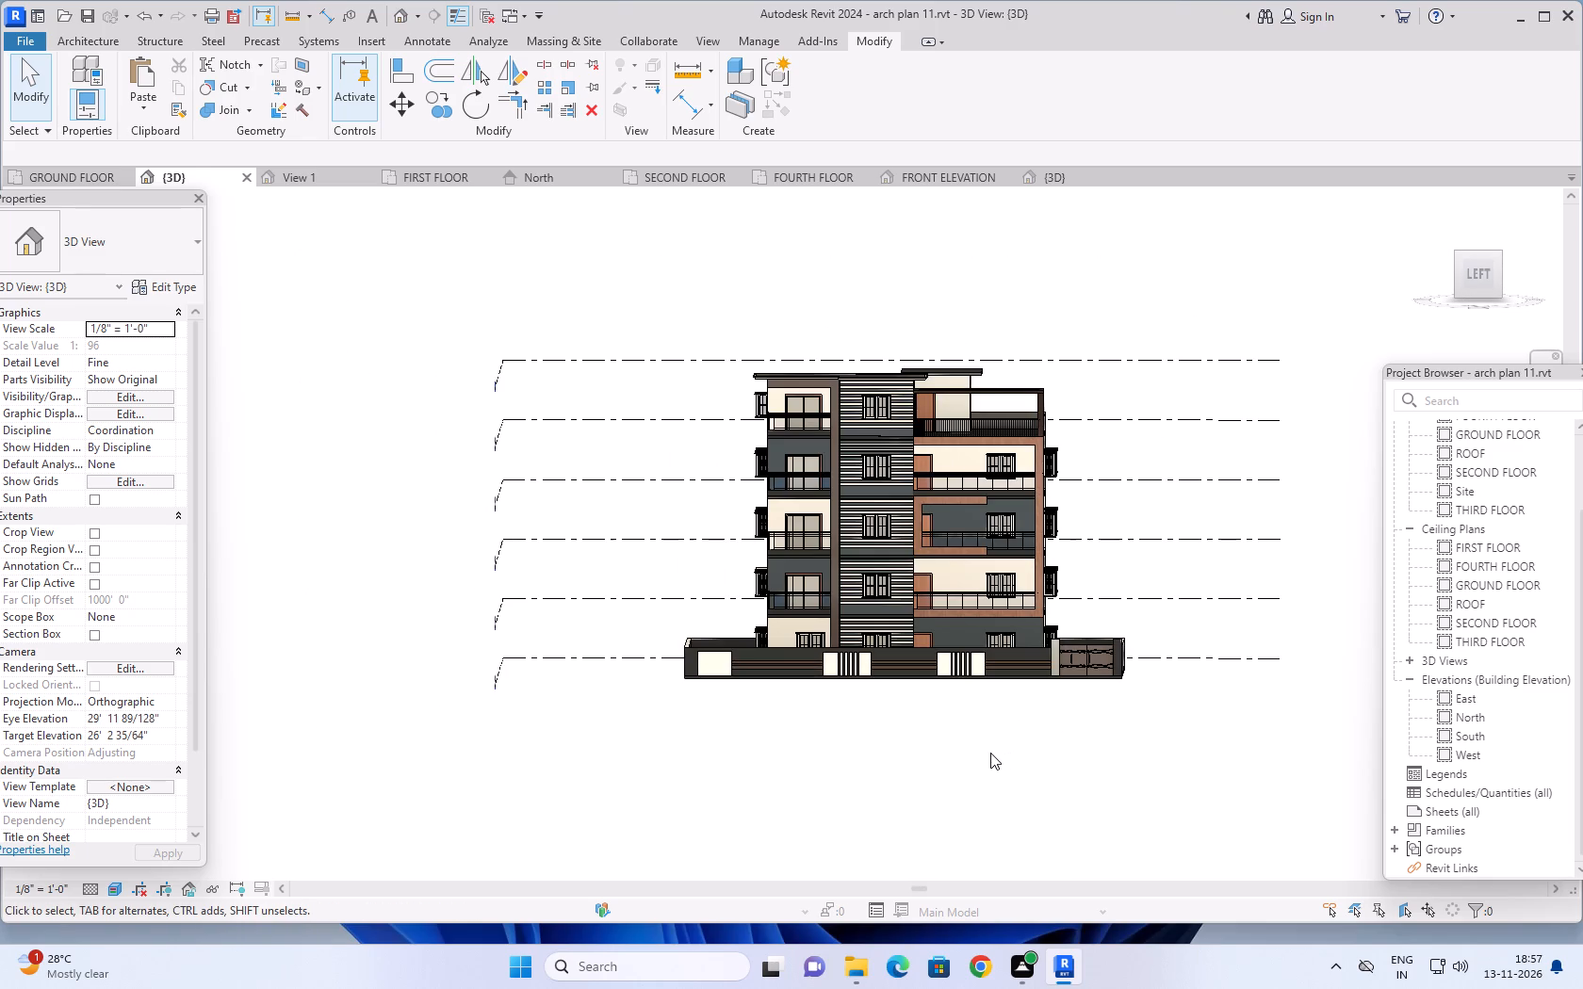
{"action": "middle_click_drag", "start_coordinate": [961, 750], "coordinate": [982, 769]}
{"action": "middle_click_drag", "start_coordinate": [989, 767], "coordinate": [1064, 805], "text": "shift"}
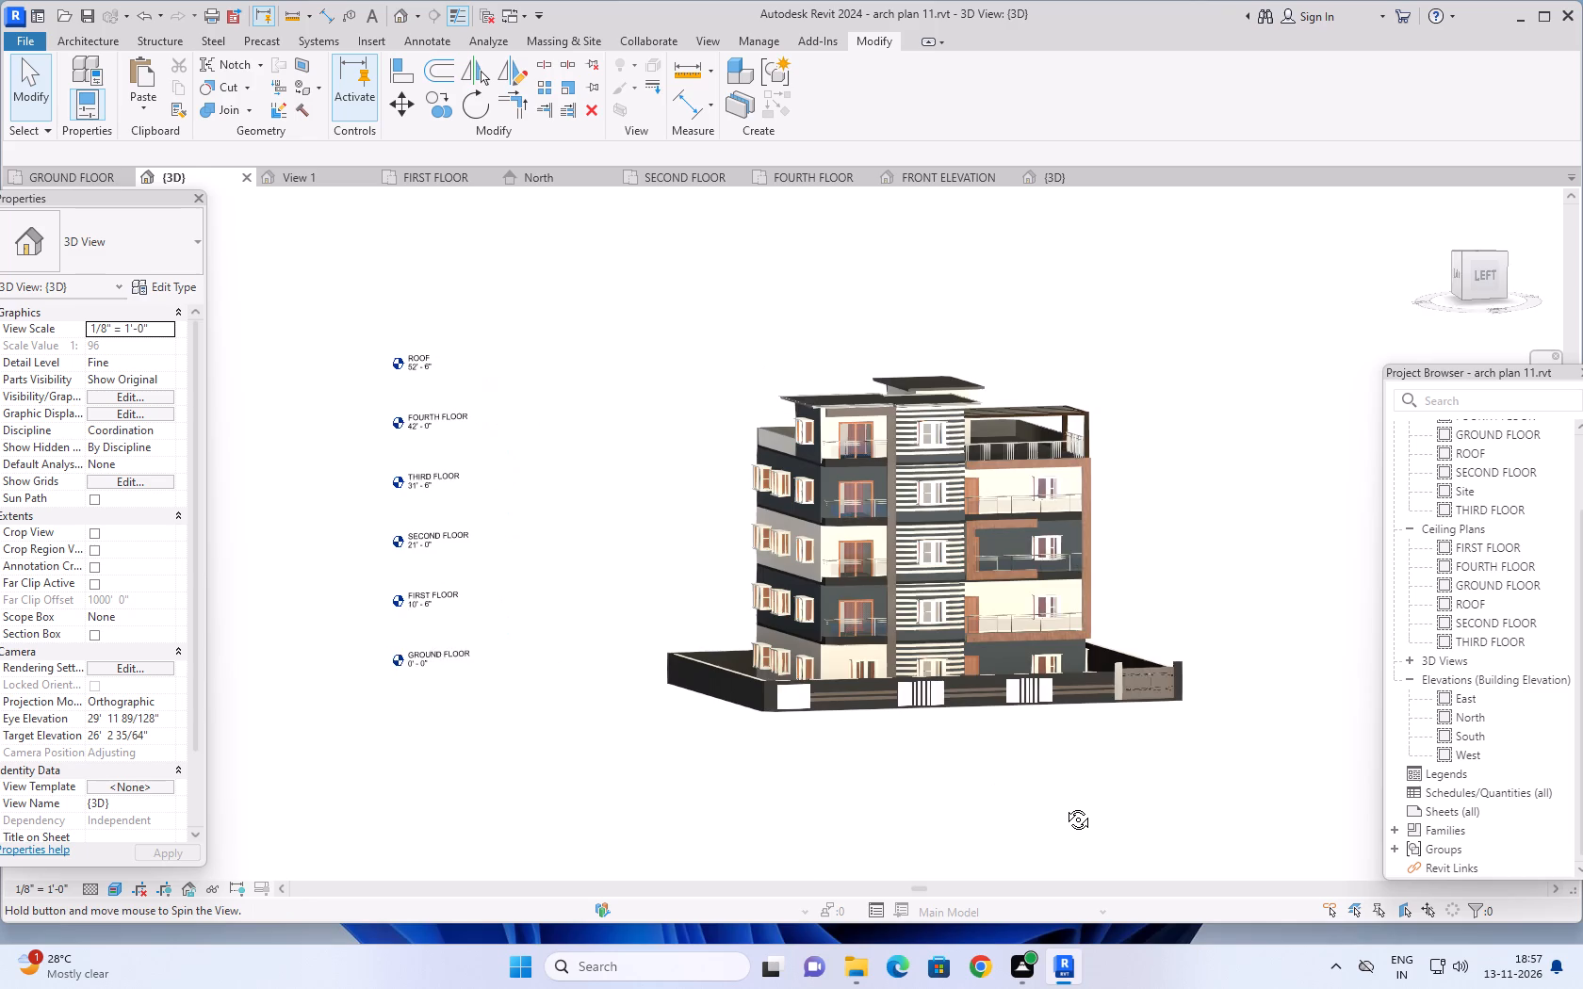
{"action": "middle_click_drag", "start_coordinate": [1064, 805], "coordinate": [1076, 819], "text": "shift"}
{"action": "scroll", "coordinate": [1020, 788], "scroll_direction": "up", "scroll_amount": 2}
{"action": "middle_click_drag", "start_coordinate": [1196, 492], "coordinate": [1198, 500]}
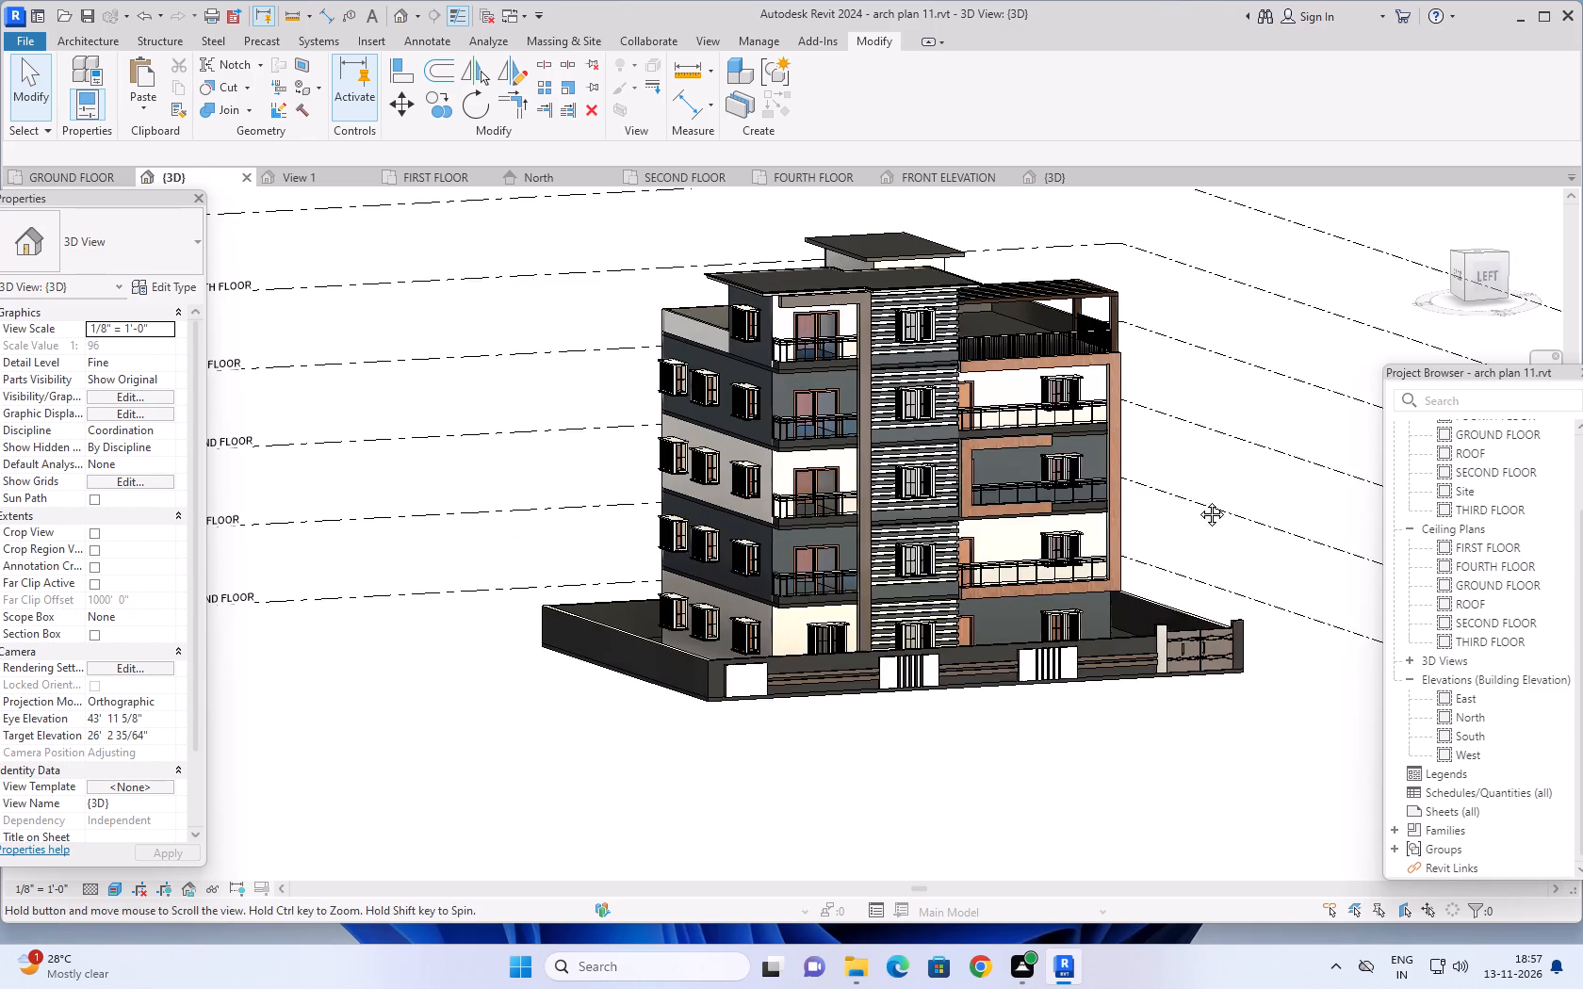
Edit the facade's decorative generic model in place and paint the frames around the street-side balconies with GATE.
{"action": "middle_click_drag", "start_coordinate": [1198, 500], "coordinate": [1225, 573]}
{"action": "middle_click_drag", "start_coordinate": [1228, 554], "coordinate": [1249, 607], "text": "shift"}
{"action": "scroll", "coordinate": [1209, 591], "scroll_direction": "up", "scroll_amount": 2}
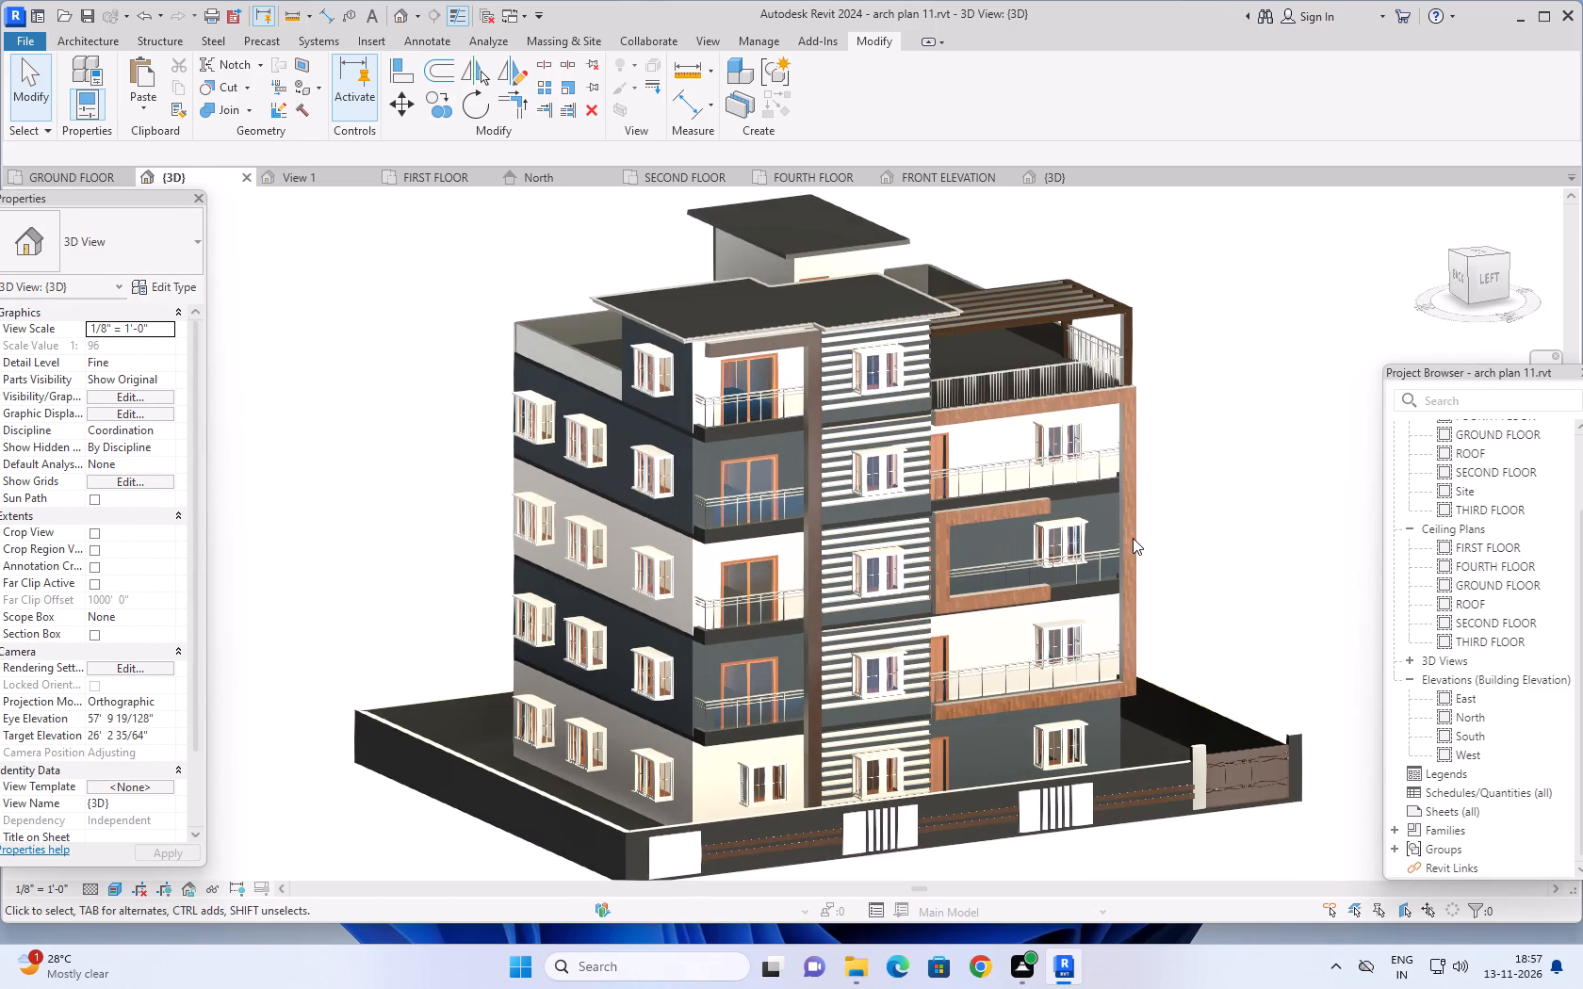
{"action": "left_click", "coordinate": [1129, 535]}
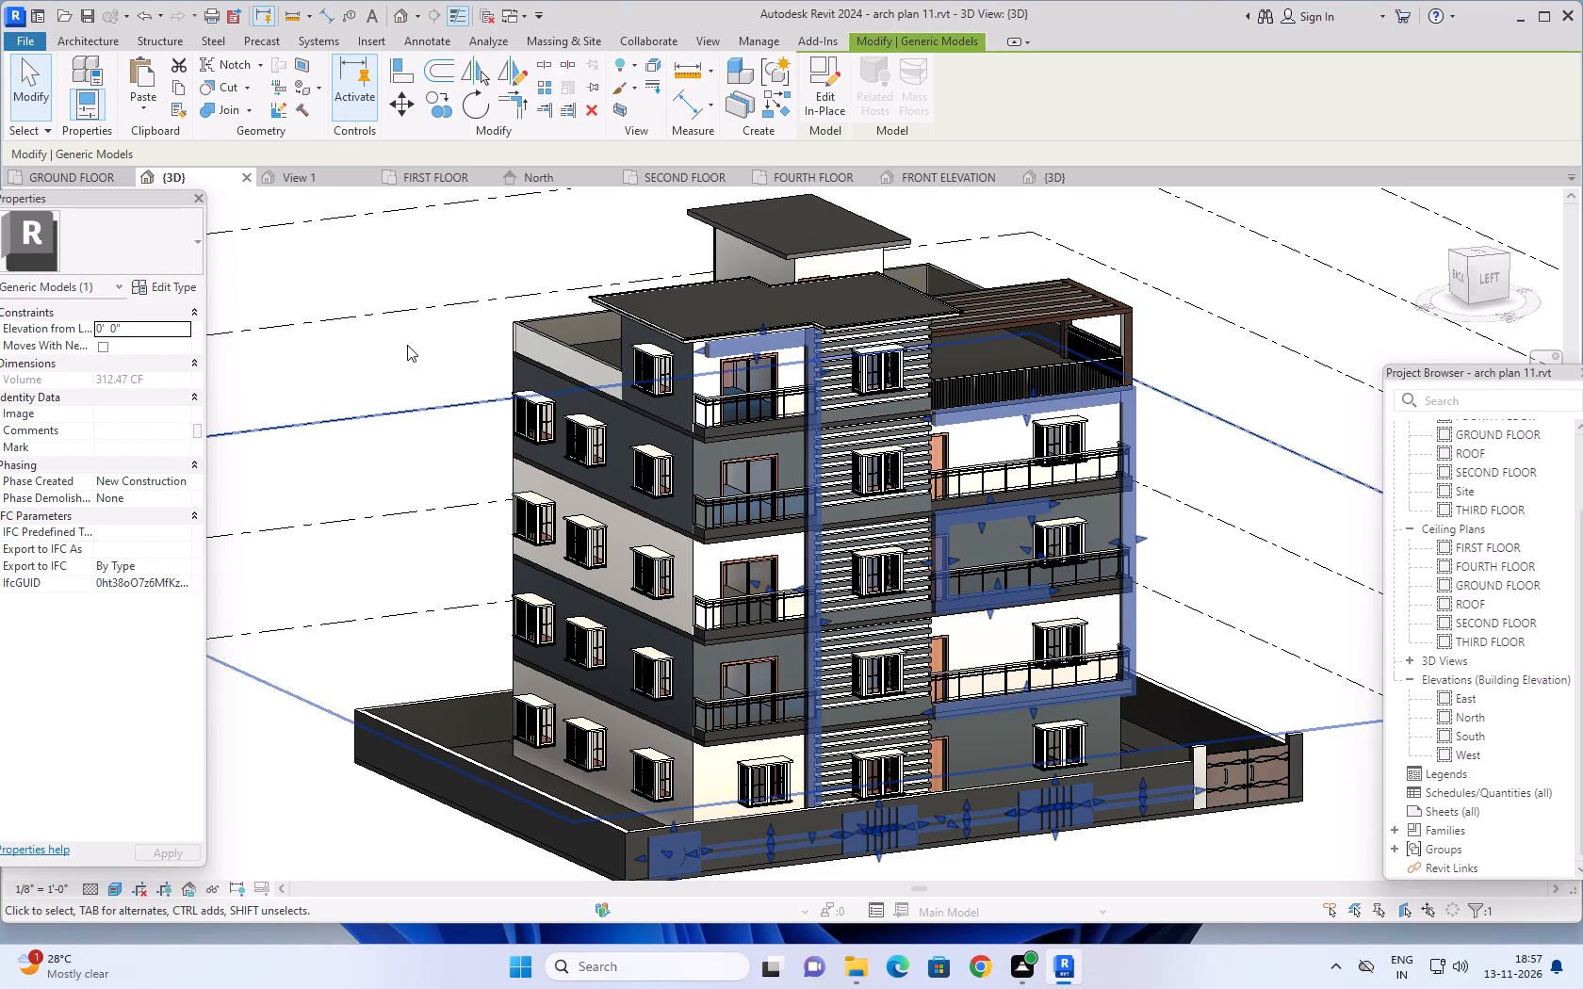
{"action": "left_click_drag", "start_coordinate": [816, 84], "coordinate": [818, 92]}
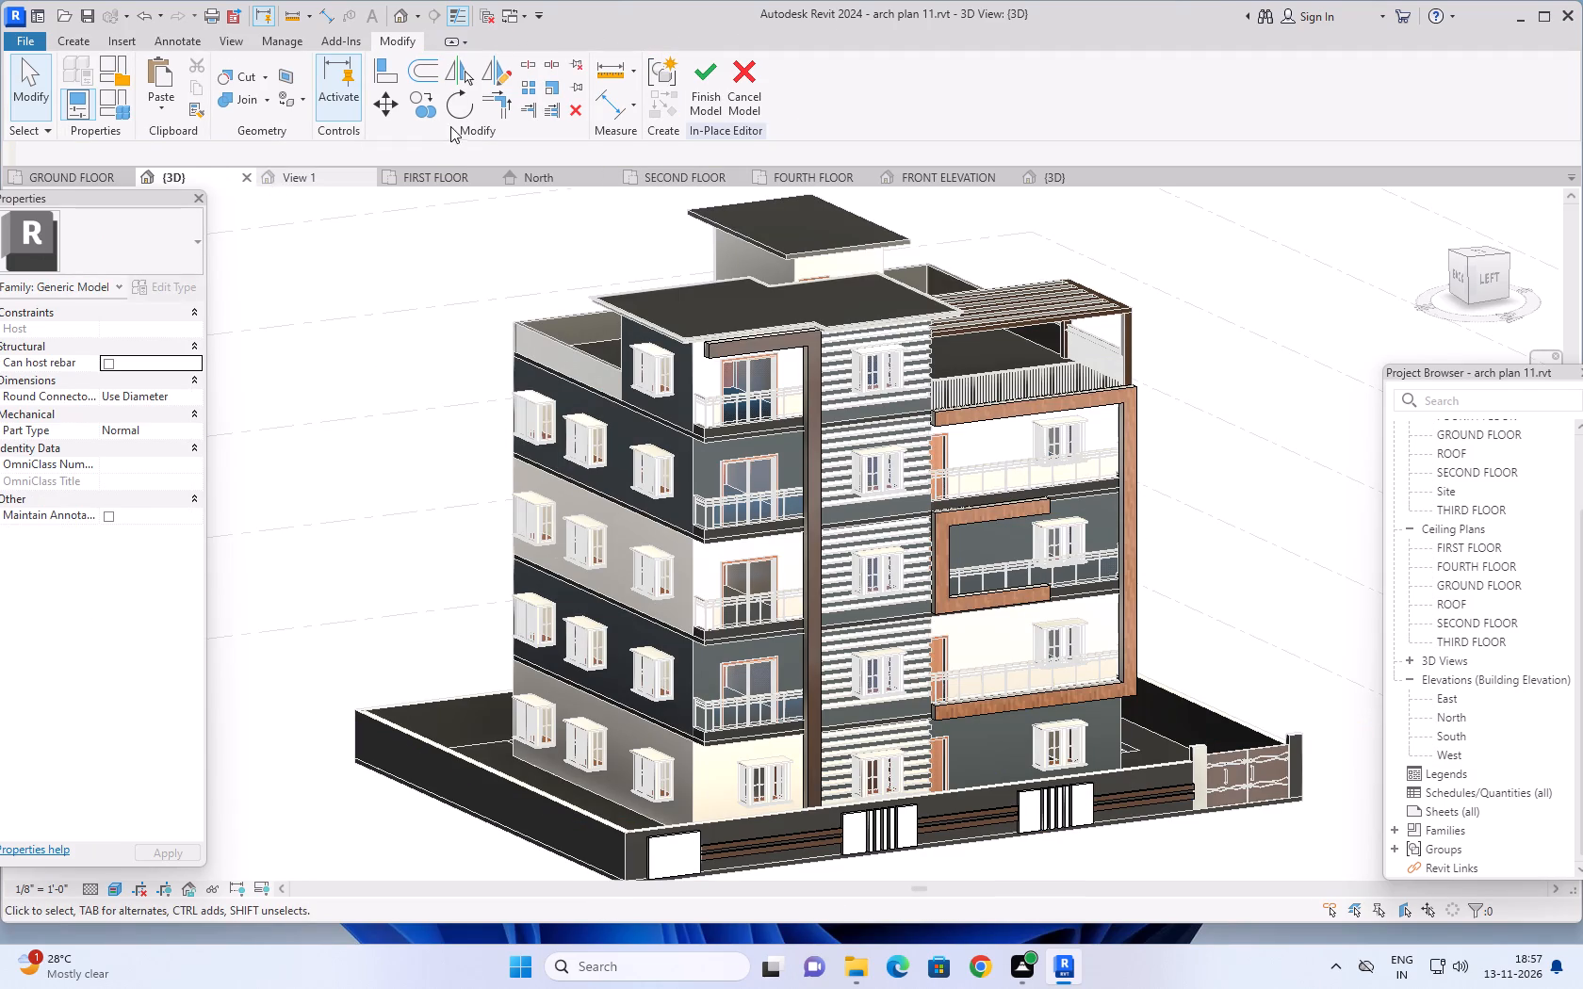
{"action": "left_click", "coordinate": [289, 97]}
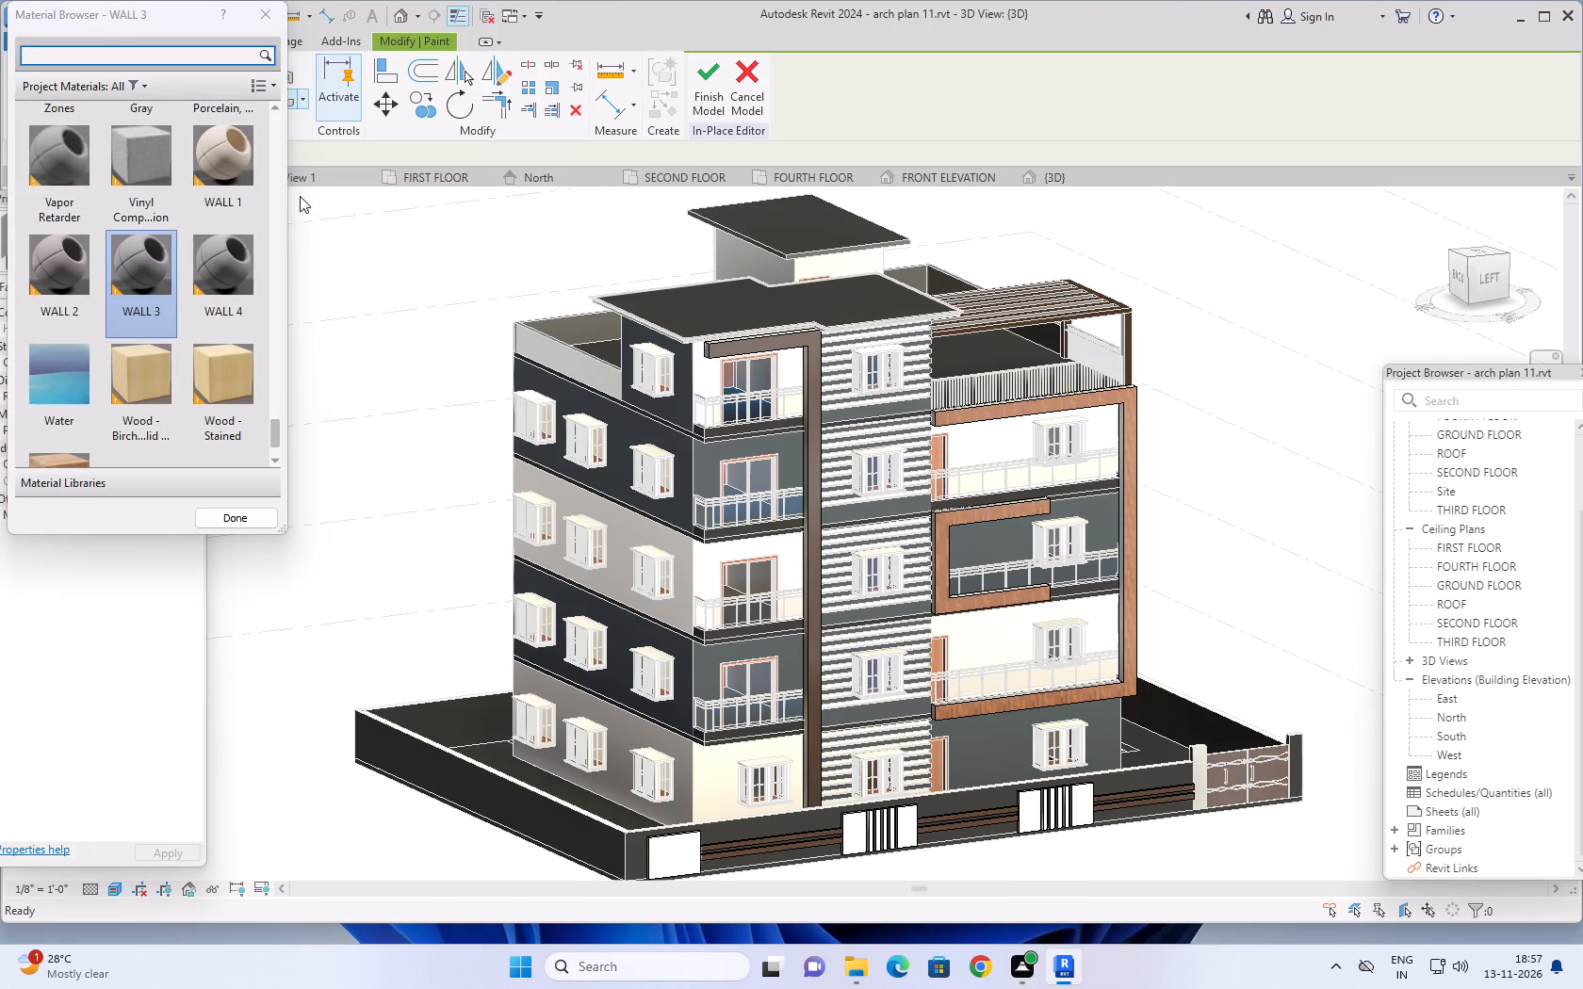
{"action": "scroll", "coordinate": [123, 284], "scroll_direction": "up", "scroll_amount": 2}
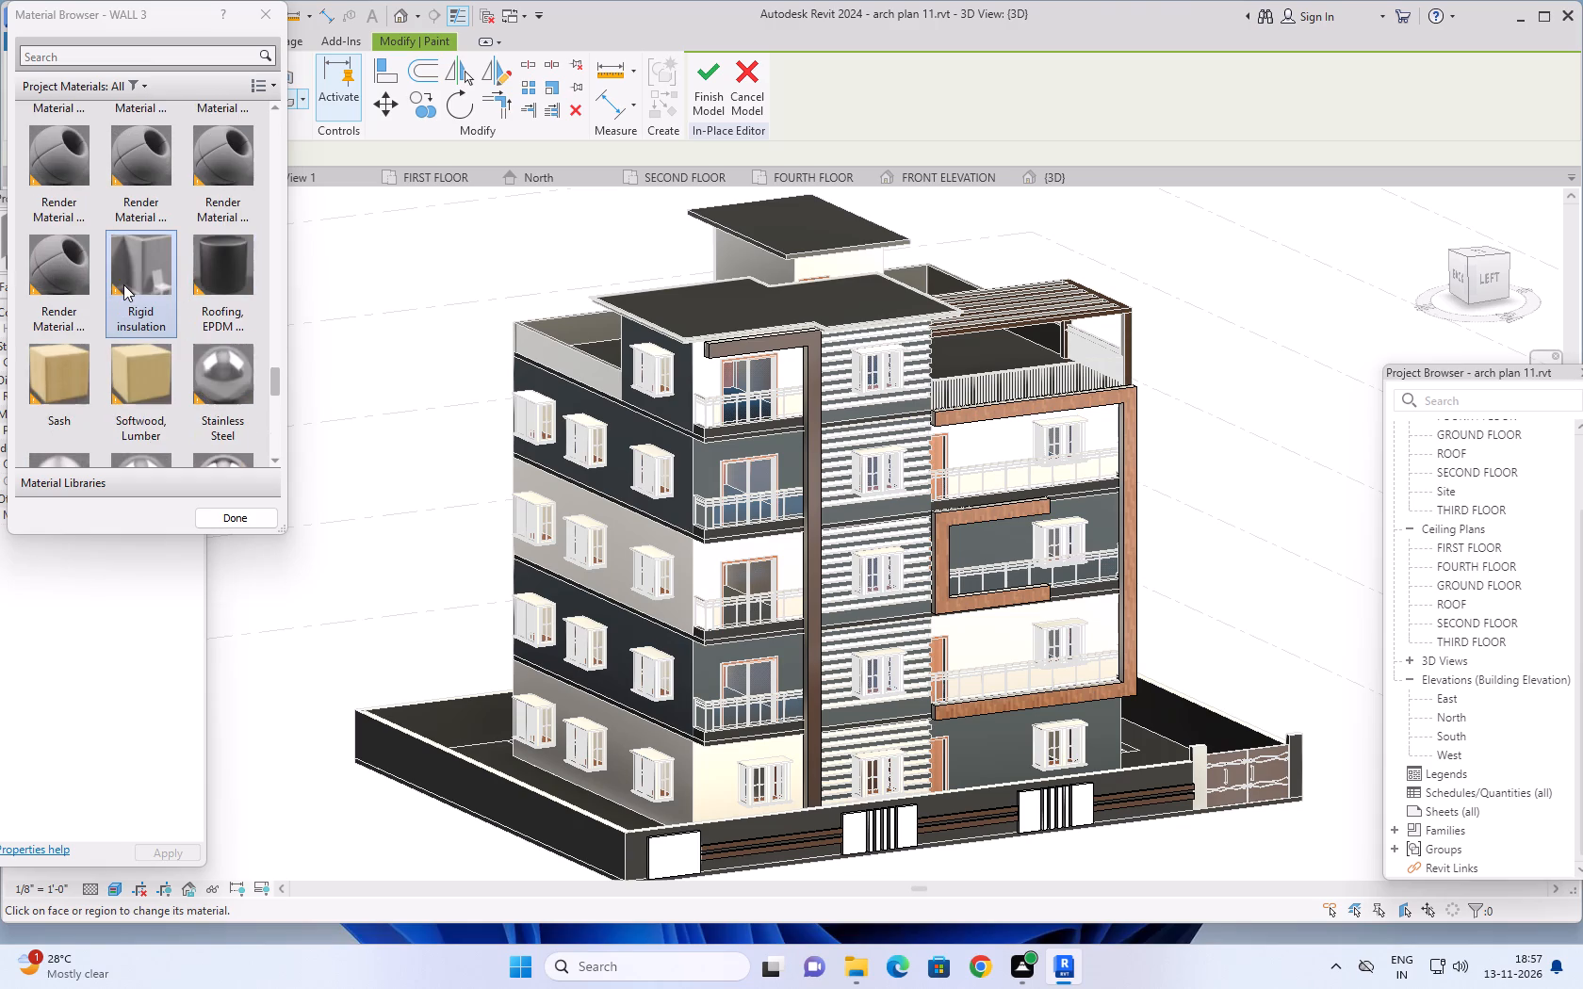
{"action": "scroll", "coordinate": [123, 284], "scroll_direction": "up", "scroll_amount": 4}
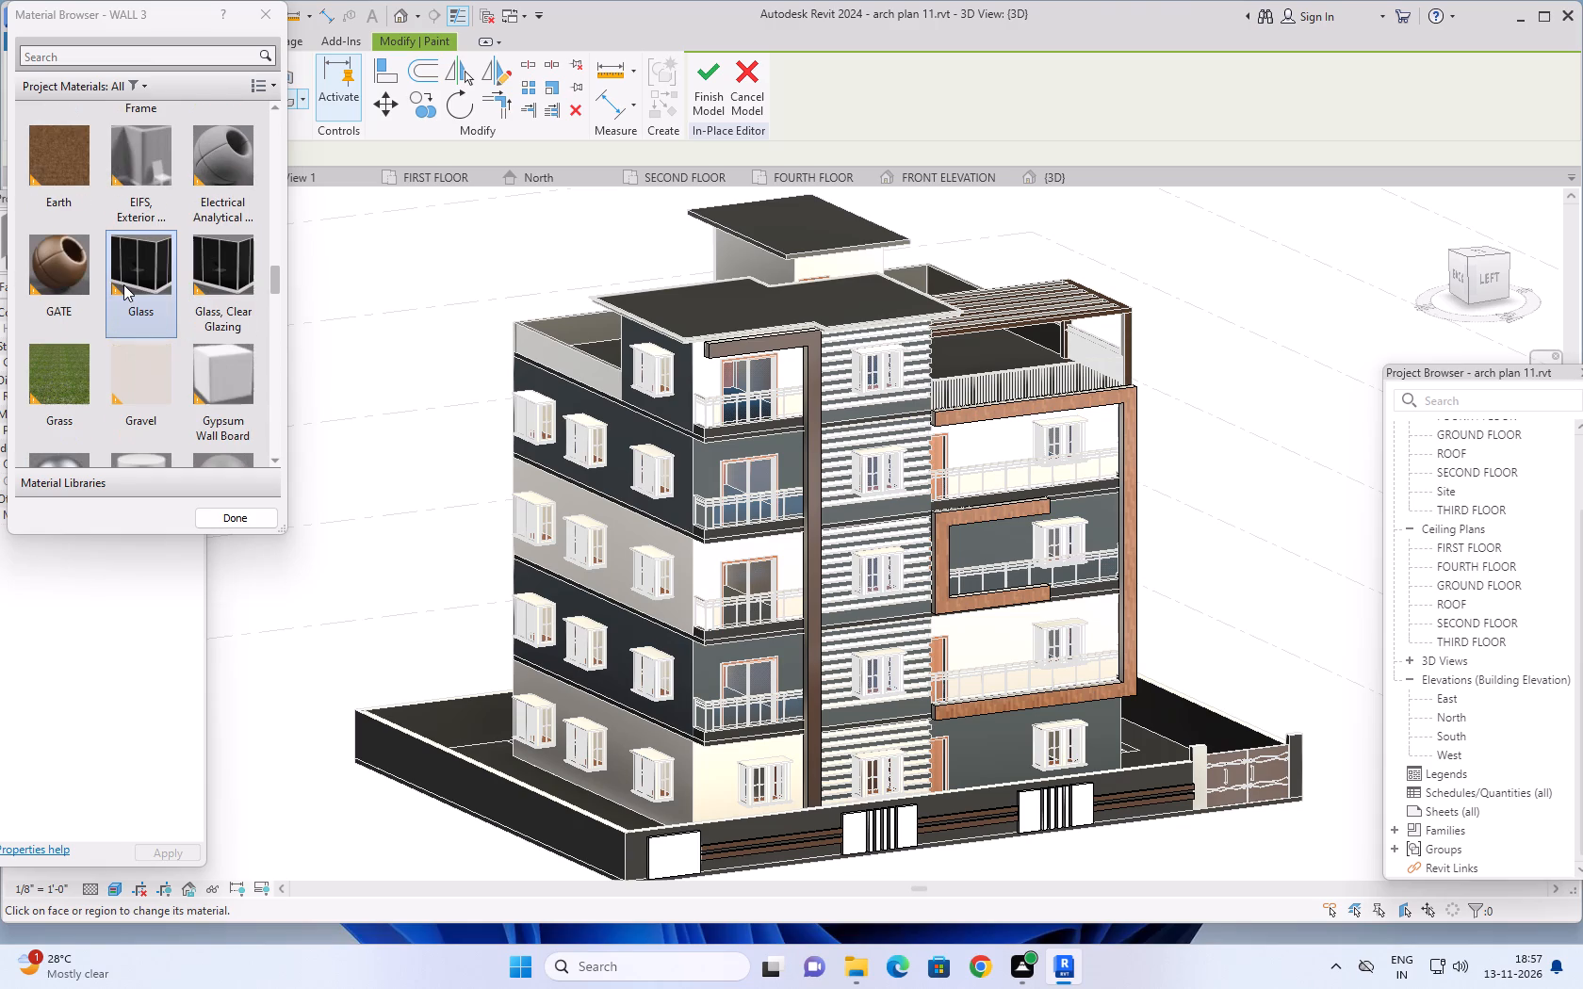
{"action": "left_click", "coordinate": [58, 265]}
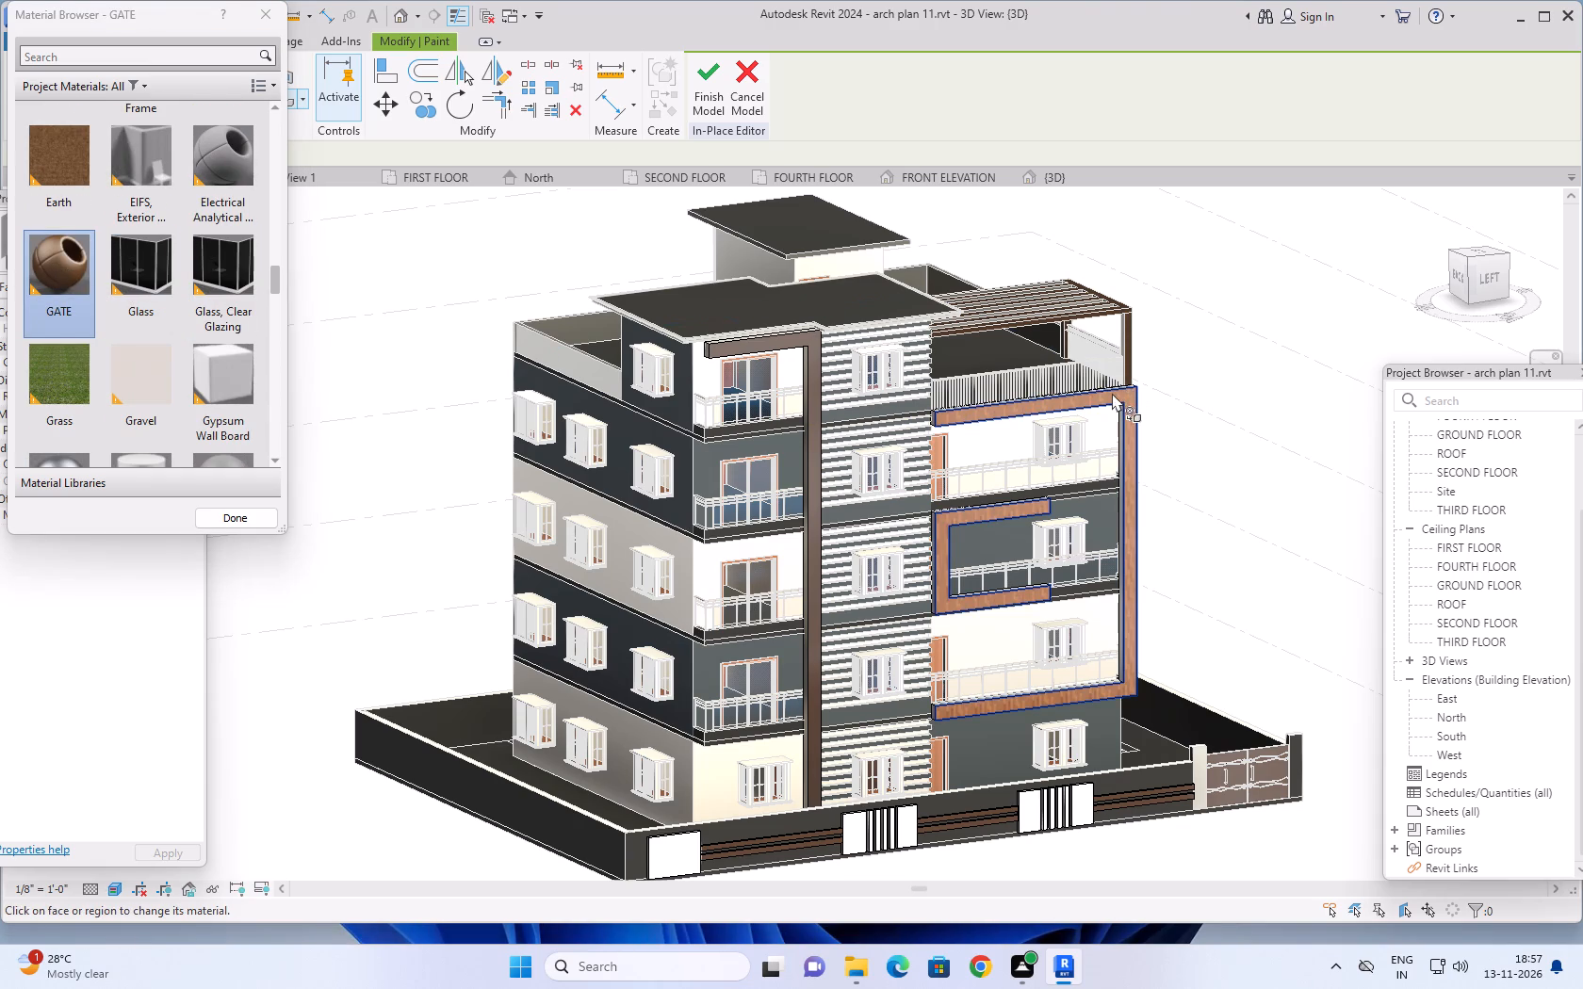
{"action": "left_click", "coordinate": [1111, 393]}
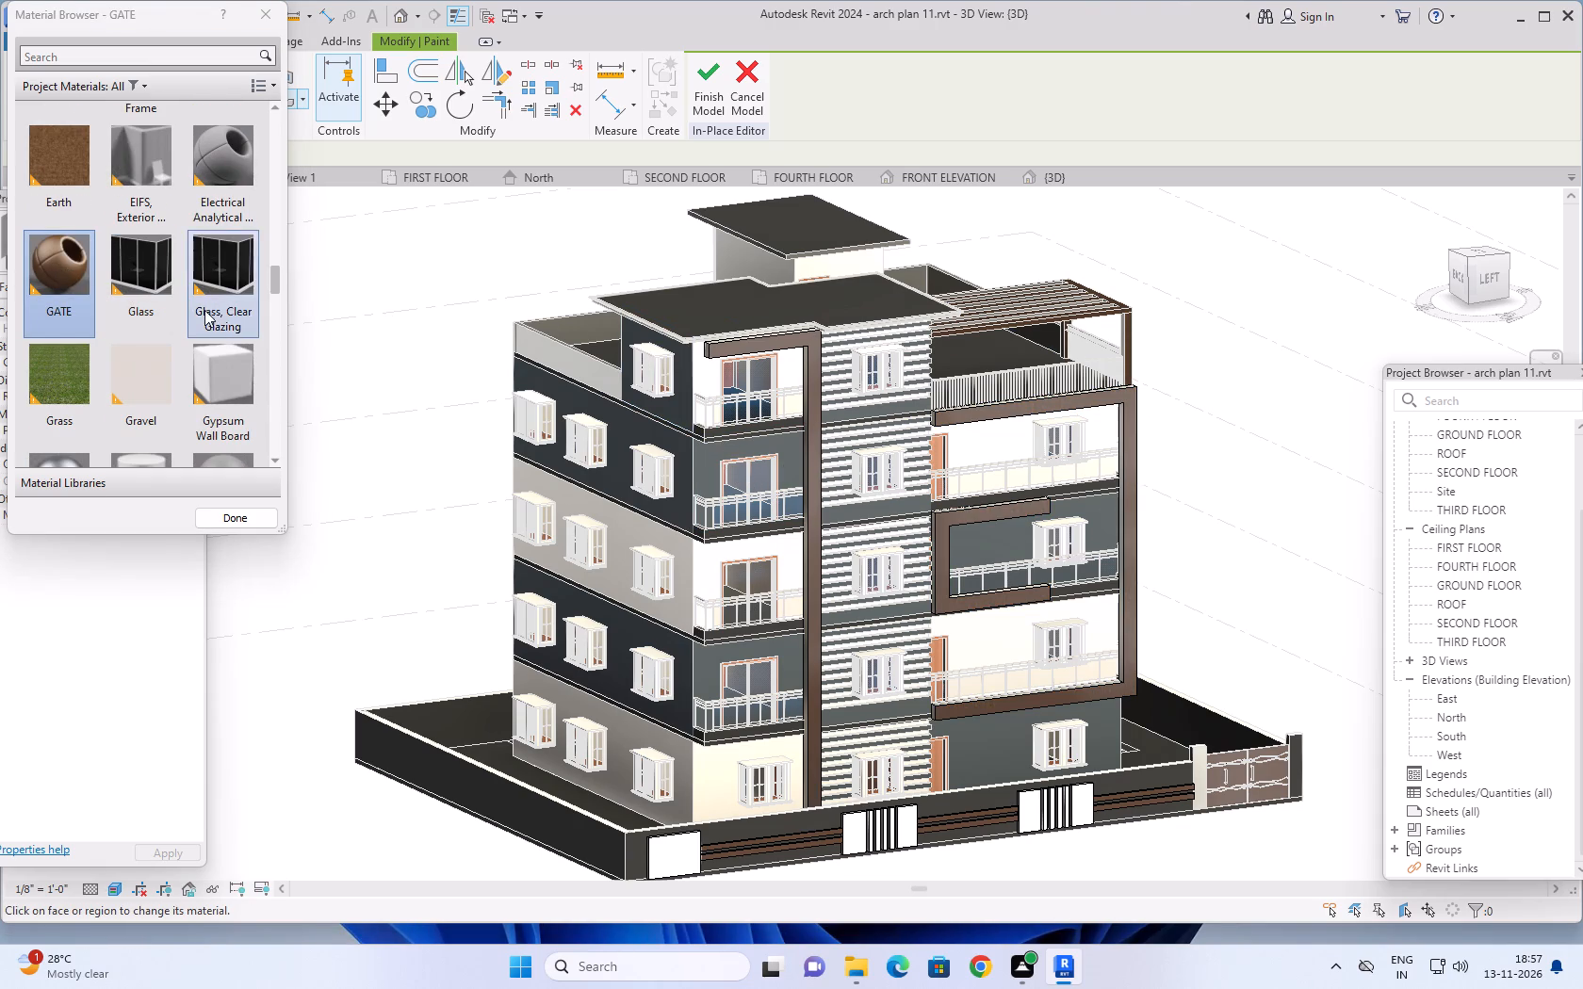
Paint the tall L-shaped frame beside the stacked balconies with Wood Planks.
{"action": "scroll", "coordinate": [196, 303], "scroll_direction": "down", "scroll_amount": 14}
{"action": "left_click", "coordinate": [76, 393]}
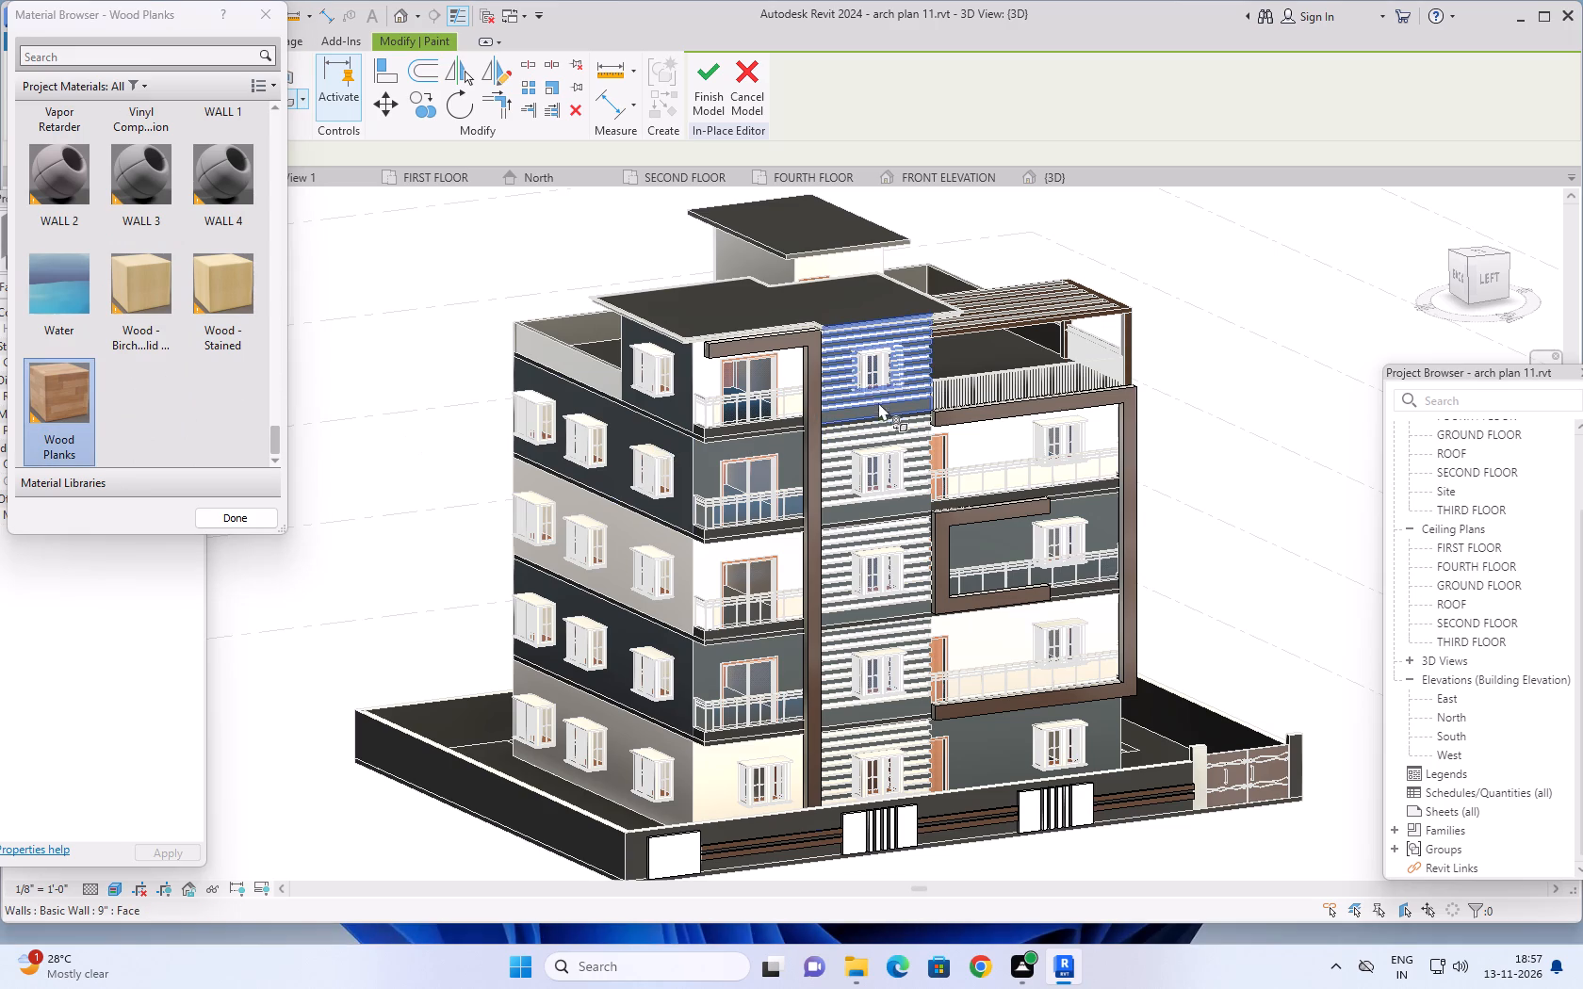
{"action": "left_click", "coordinate": [795, 339]}
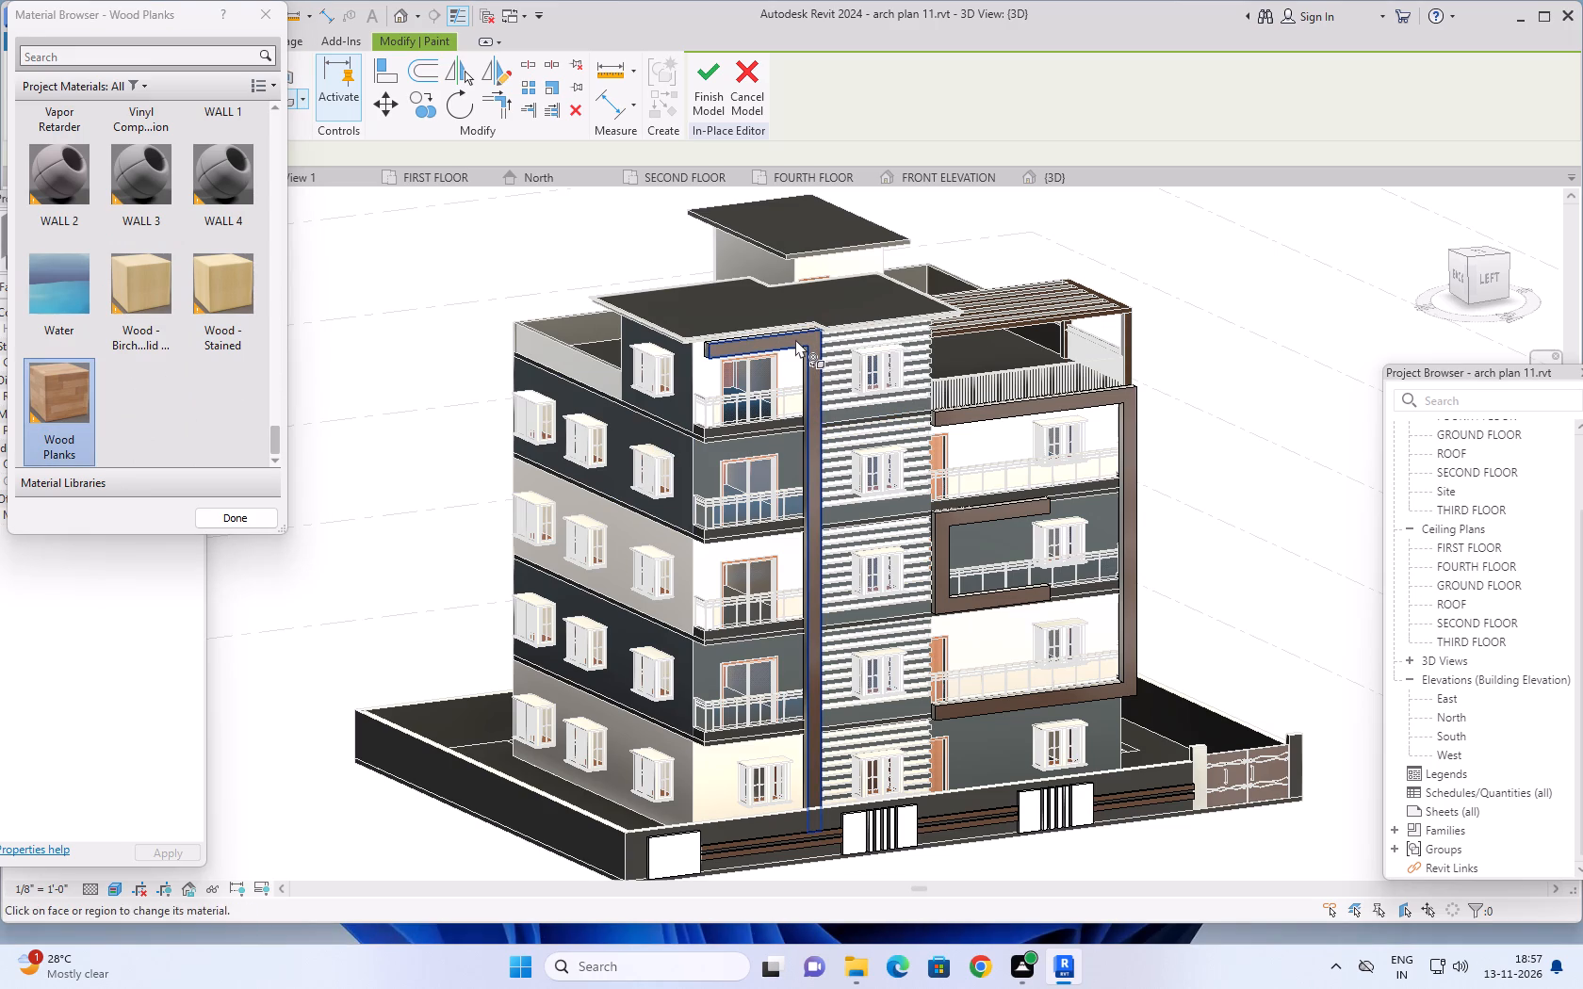
Paint the compound wall's horizontal strips and its square and slatted panels with Wood Planks, and finish the model.
{"action": "scroll", "coordinate": [1050, 664], "scroll_direction": "down", "scroll_amount": 2}
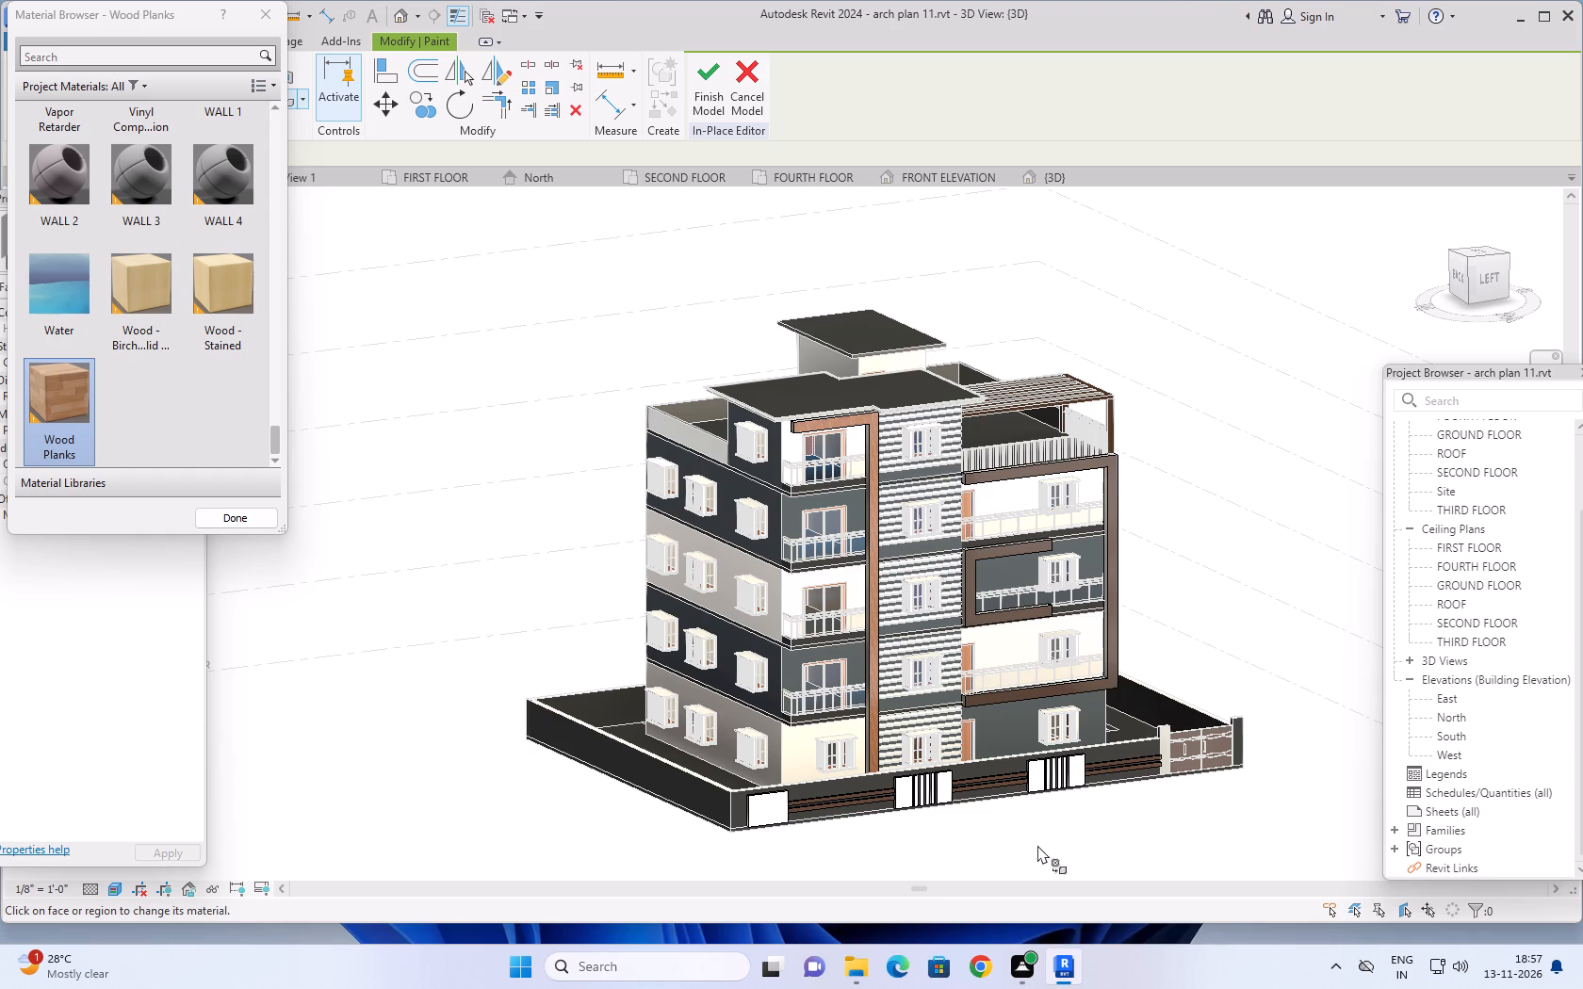
{"action": "scroll", "coordinate": [888, 840], "scroll_direction": "up", "scroll_amount": 5}
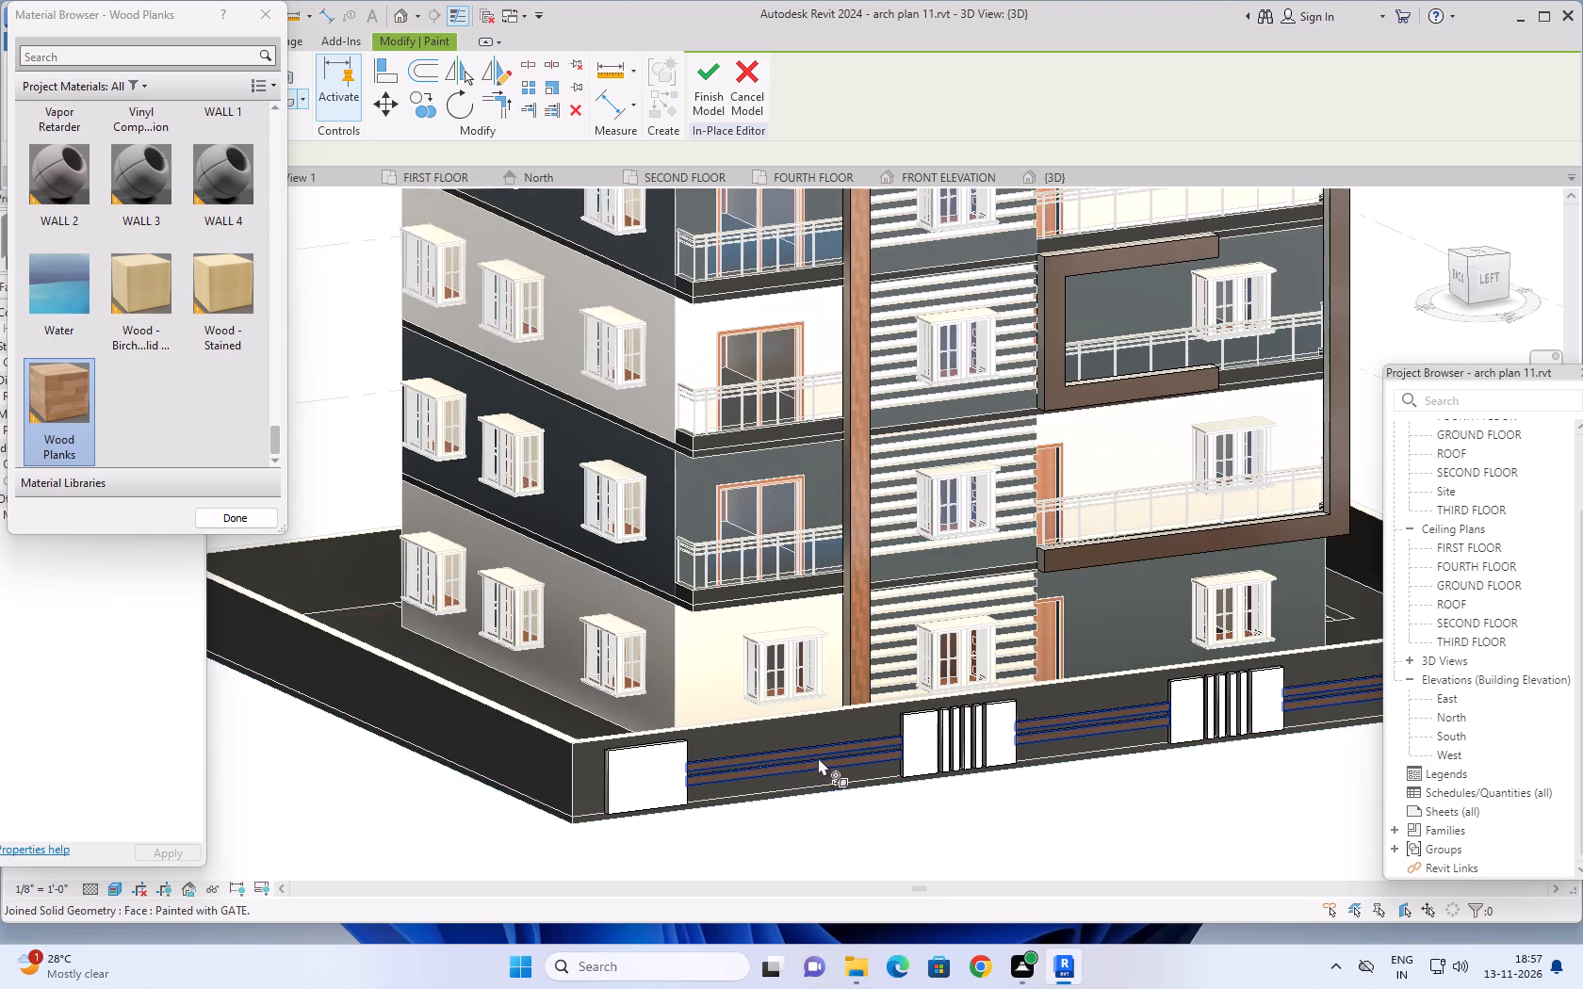
{"action": "left_click", "coordinate": [814, 760]}
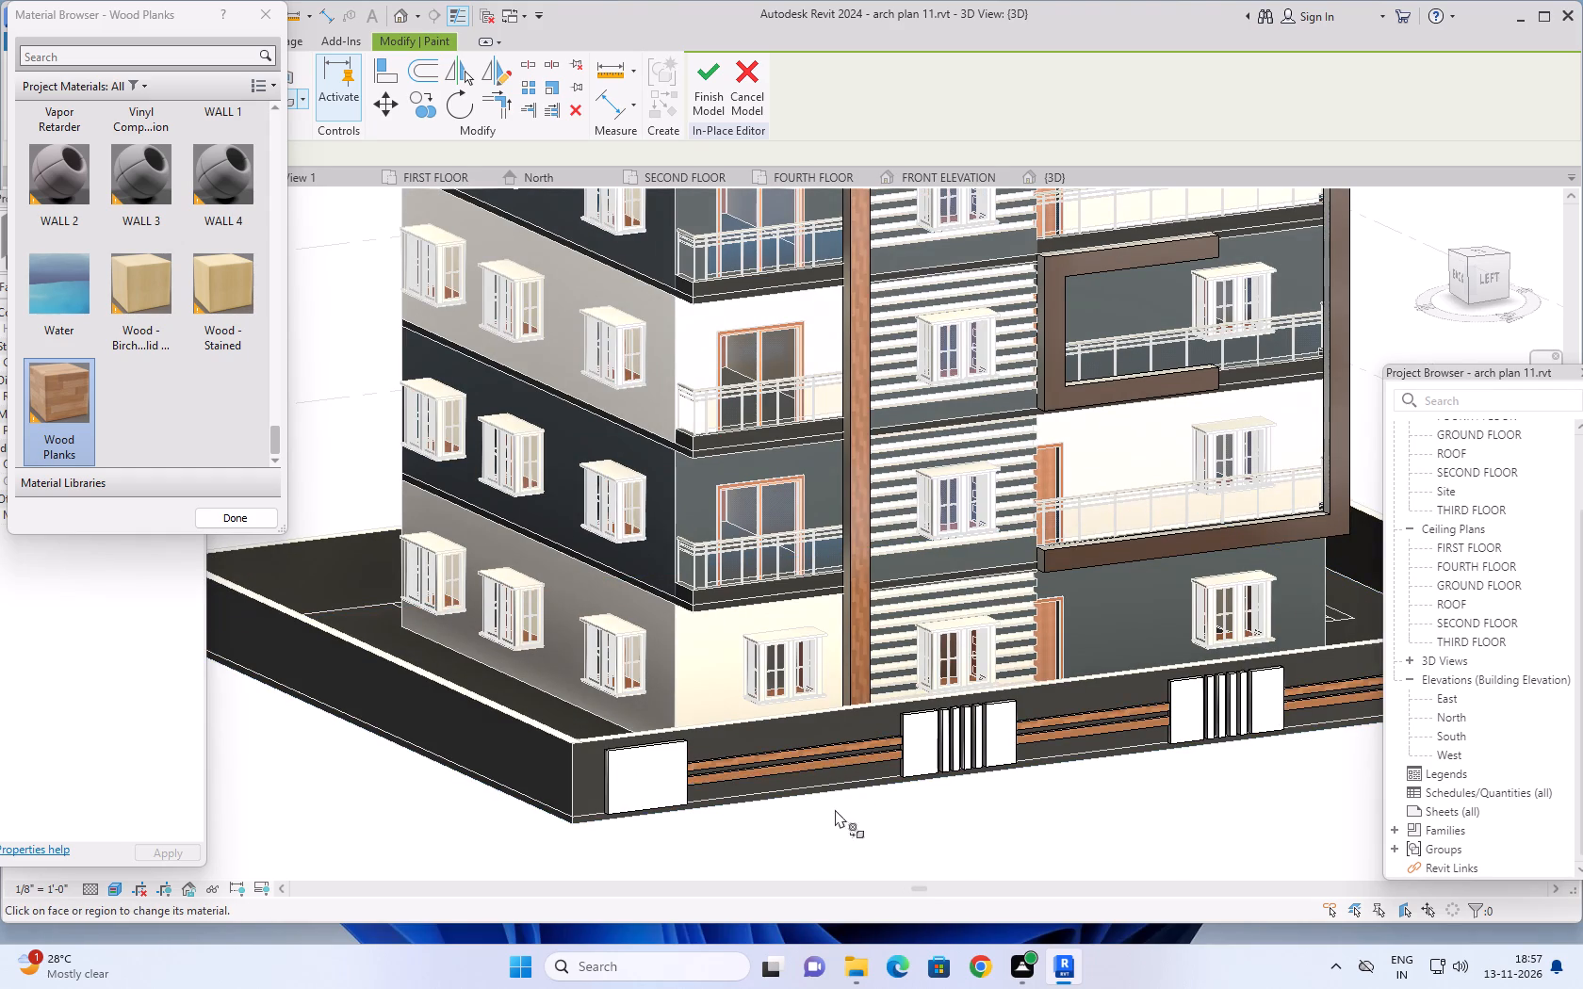
{"action": "left_click", "coordinate": [651, 770]}
{"action": "scroll", "coordinate": [928, 860], "scroll_direction": "down", "scroll_amount": 3}
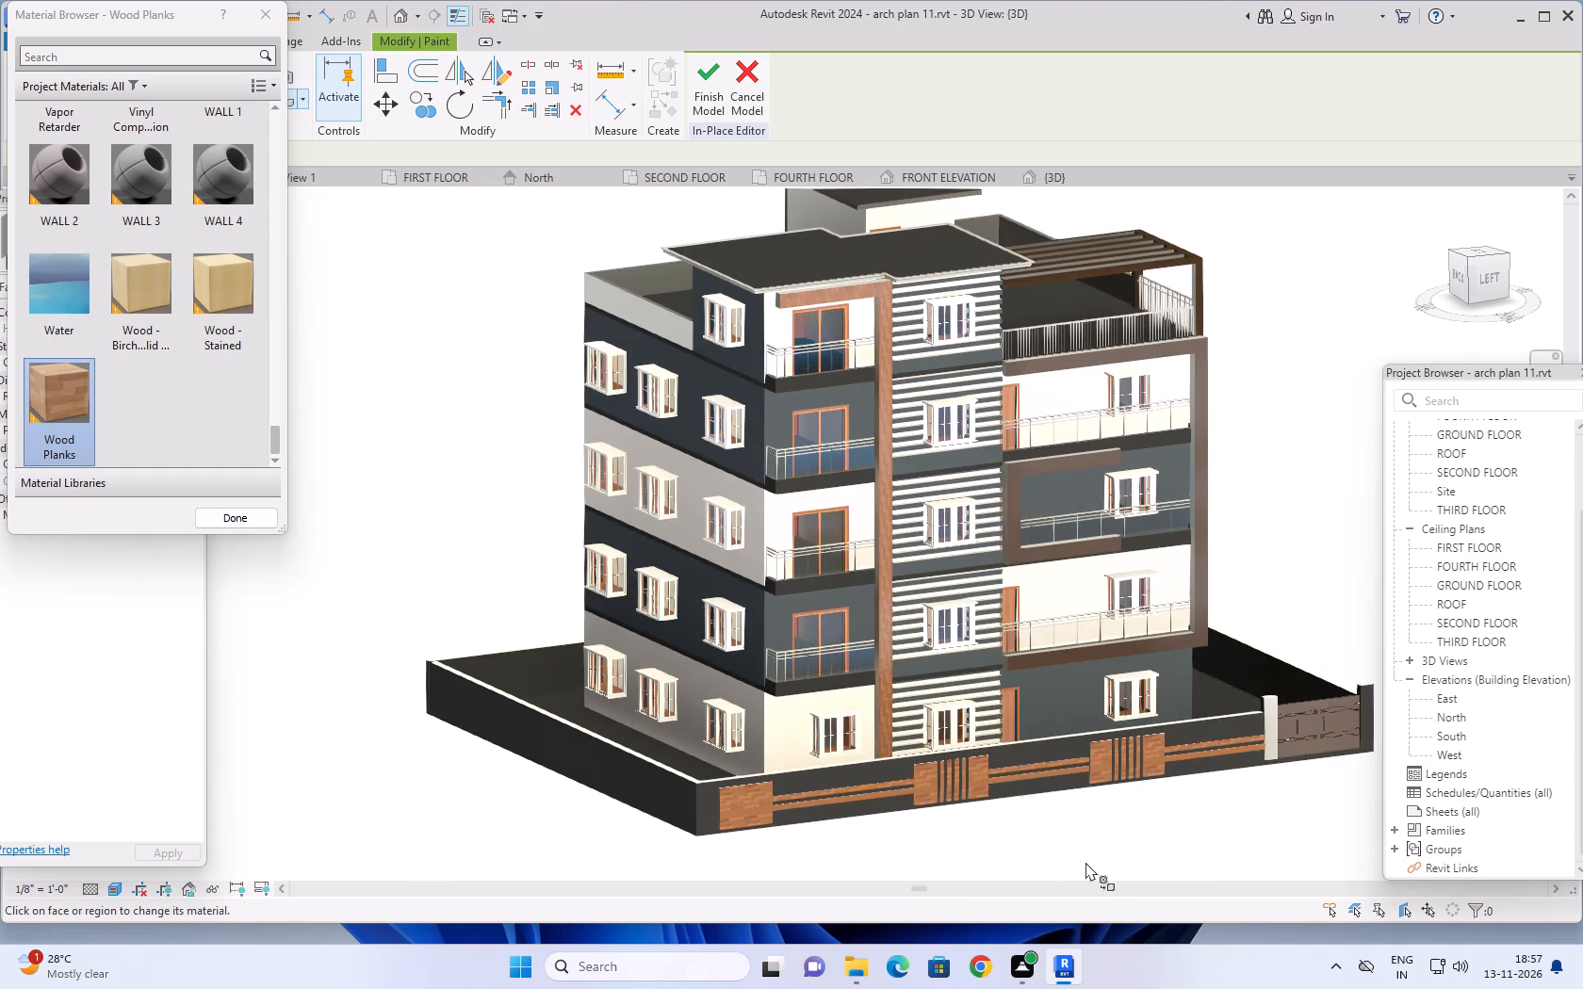
{"action": "middle_click", "coordinate": [1085, 862]}
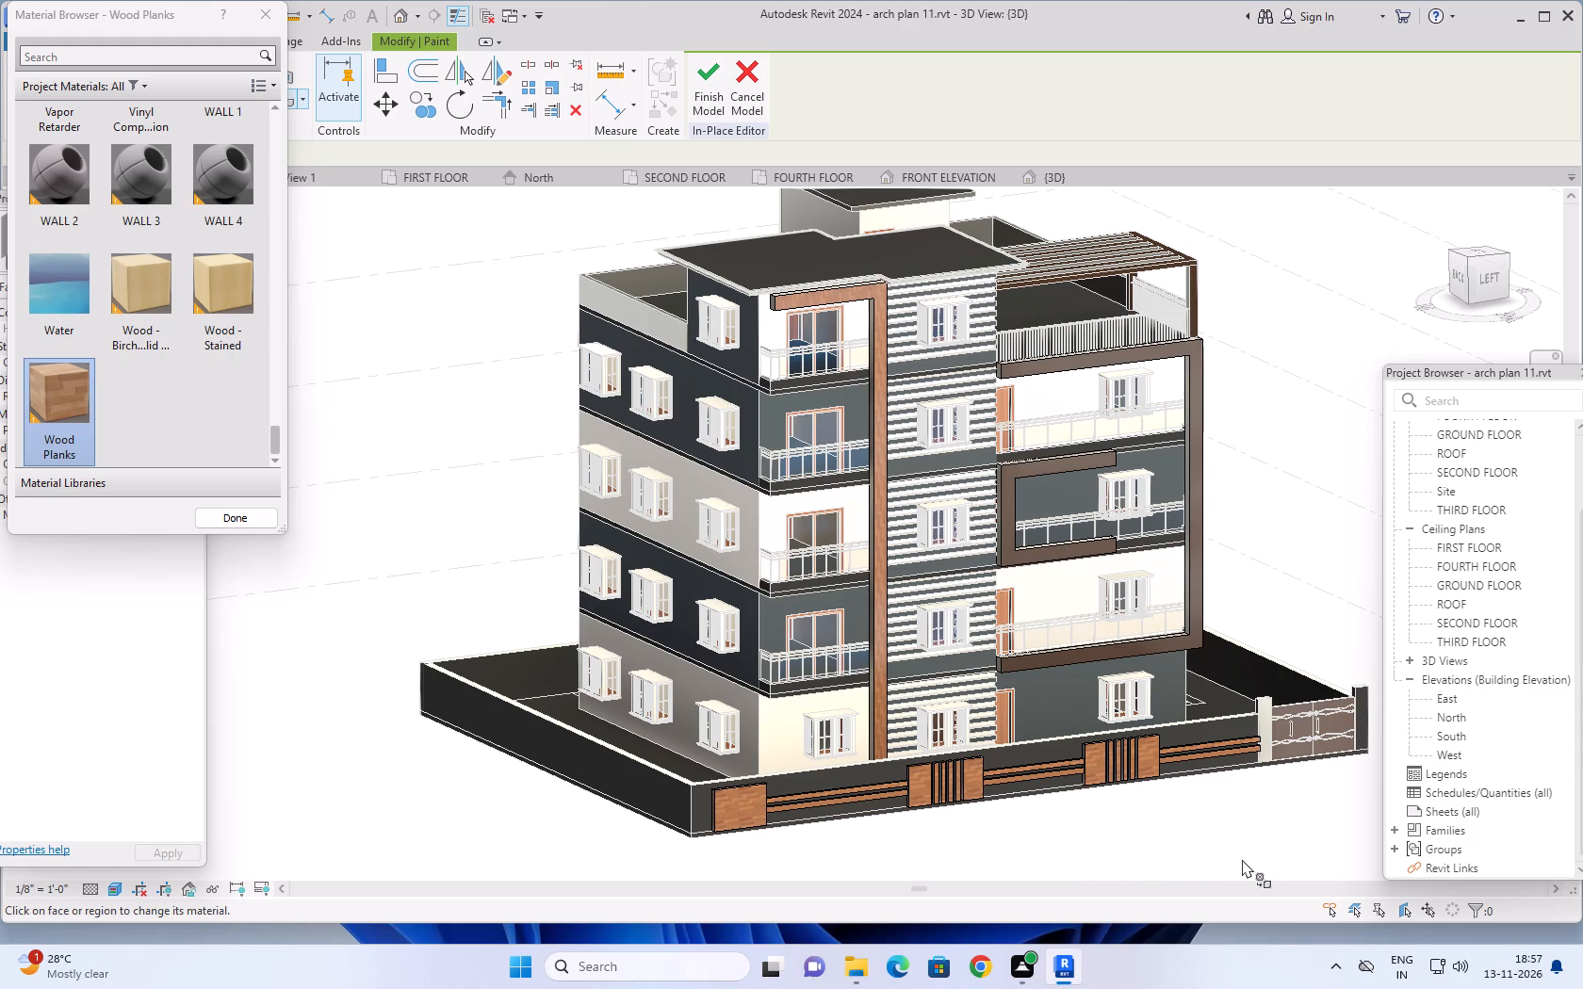
{"action": "scroll", "coordinate": [1242, 859], "scroll_direction": "down", "scroll_amount": 1}
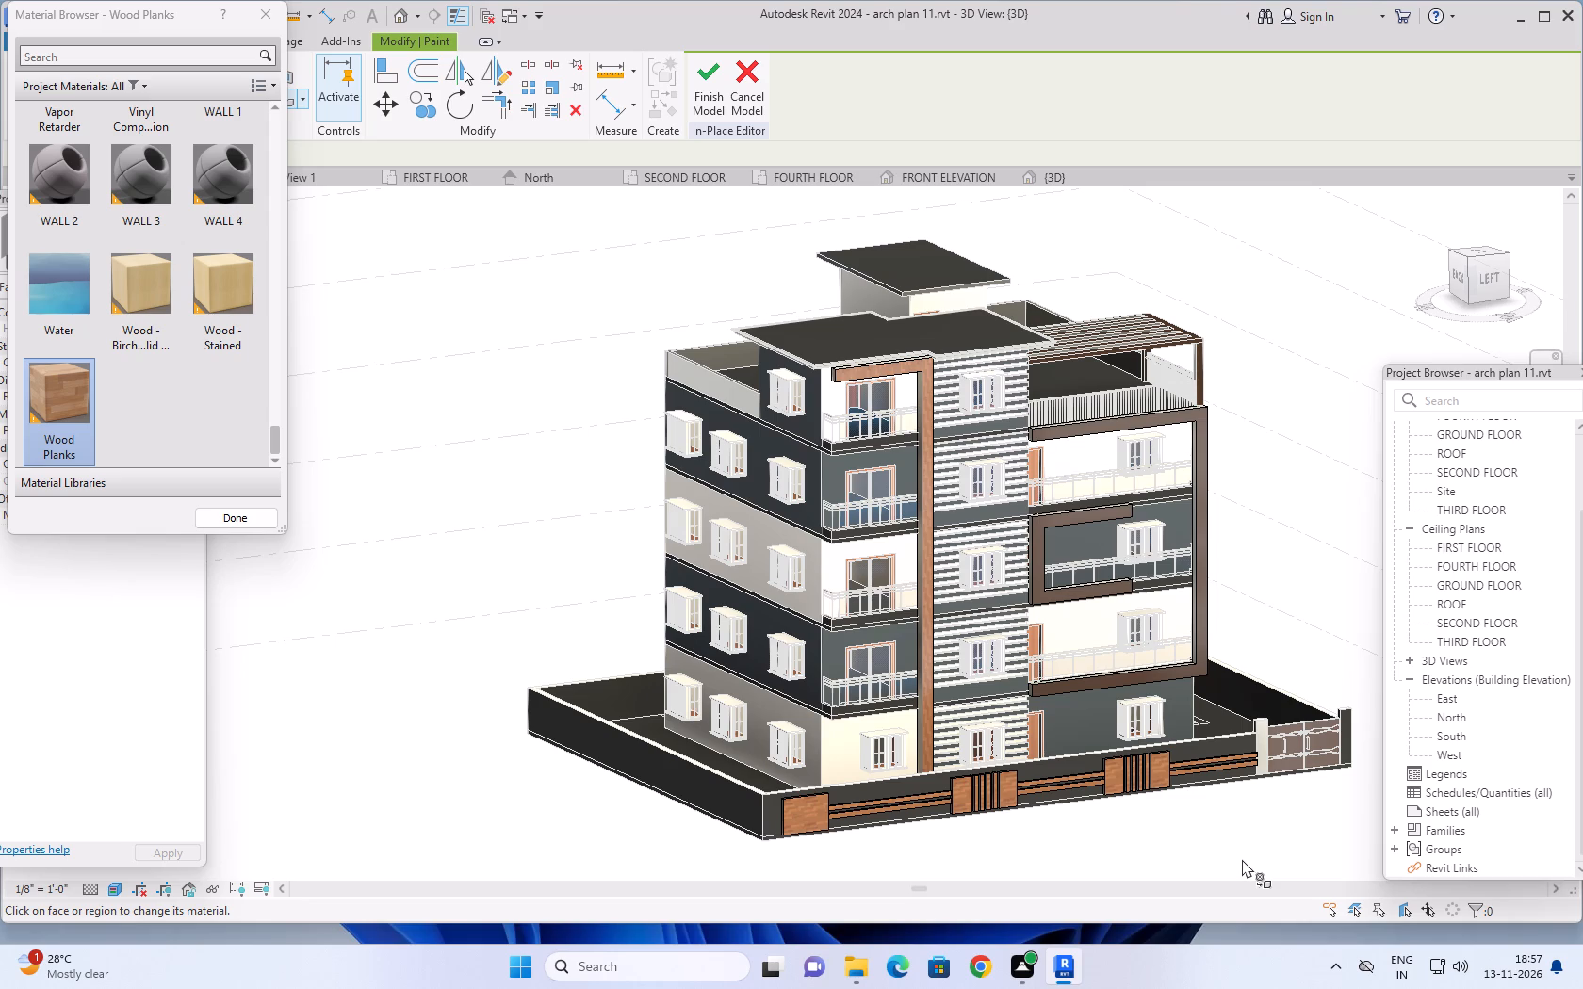
{"action": "scroll", "coordinate": [1311, 794], "scroll_direction": "up", "scroll_amount": 3}
{"action": "scroll", "coordinate": [1311, 794], "scroll_direction": "down", "scroll_amount": 1}
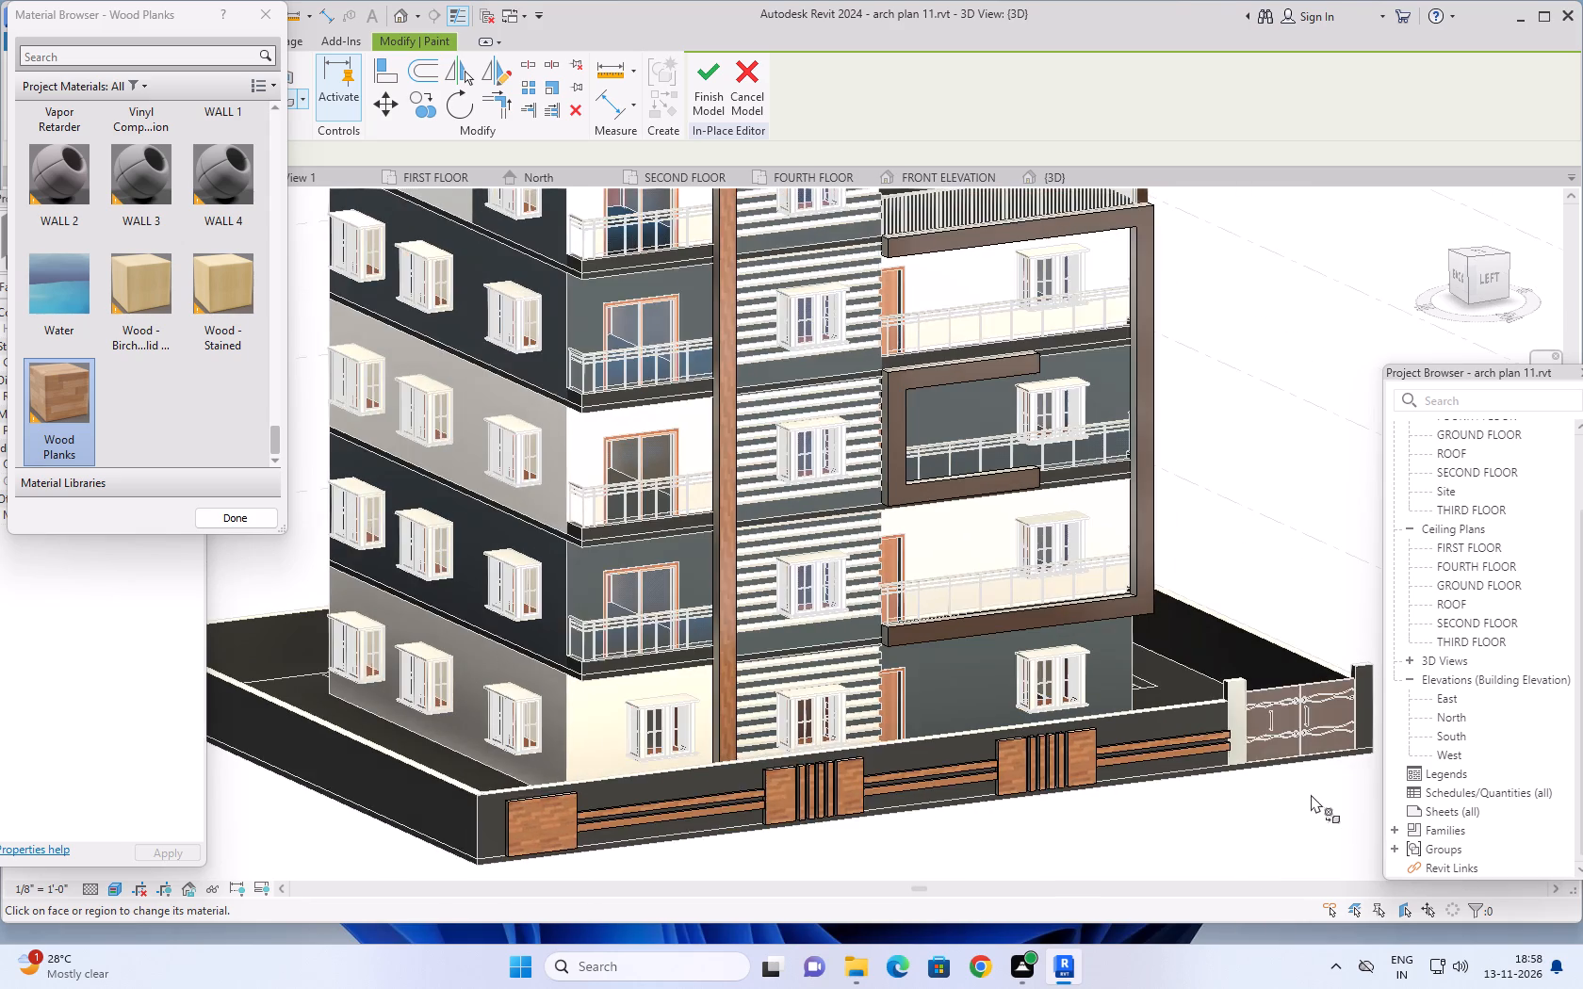
{"action": "scroll", "coordinate": [1311, 794], "scroll_direction": "down", "scroll_amount": 1}
{"action": "middle_click_drag", "start_coordinate": [1295, 797], "coordinate": [1251, 797]}
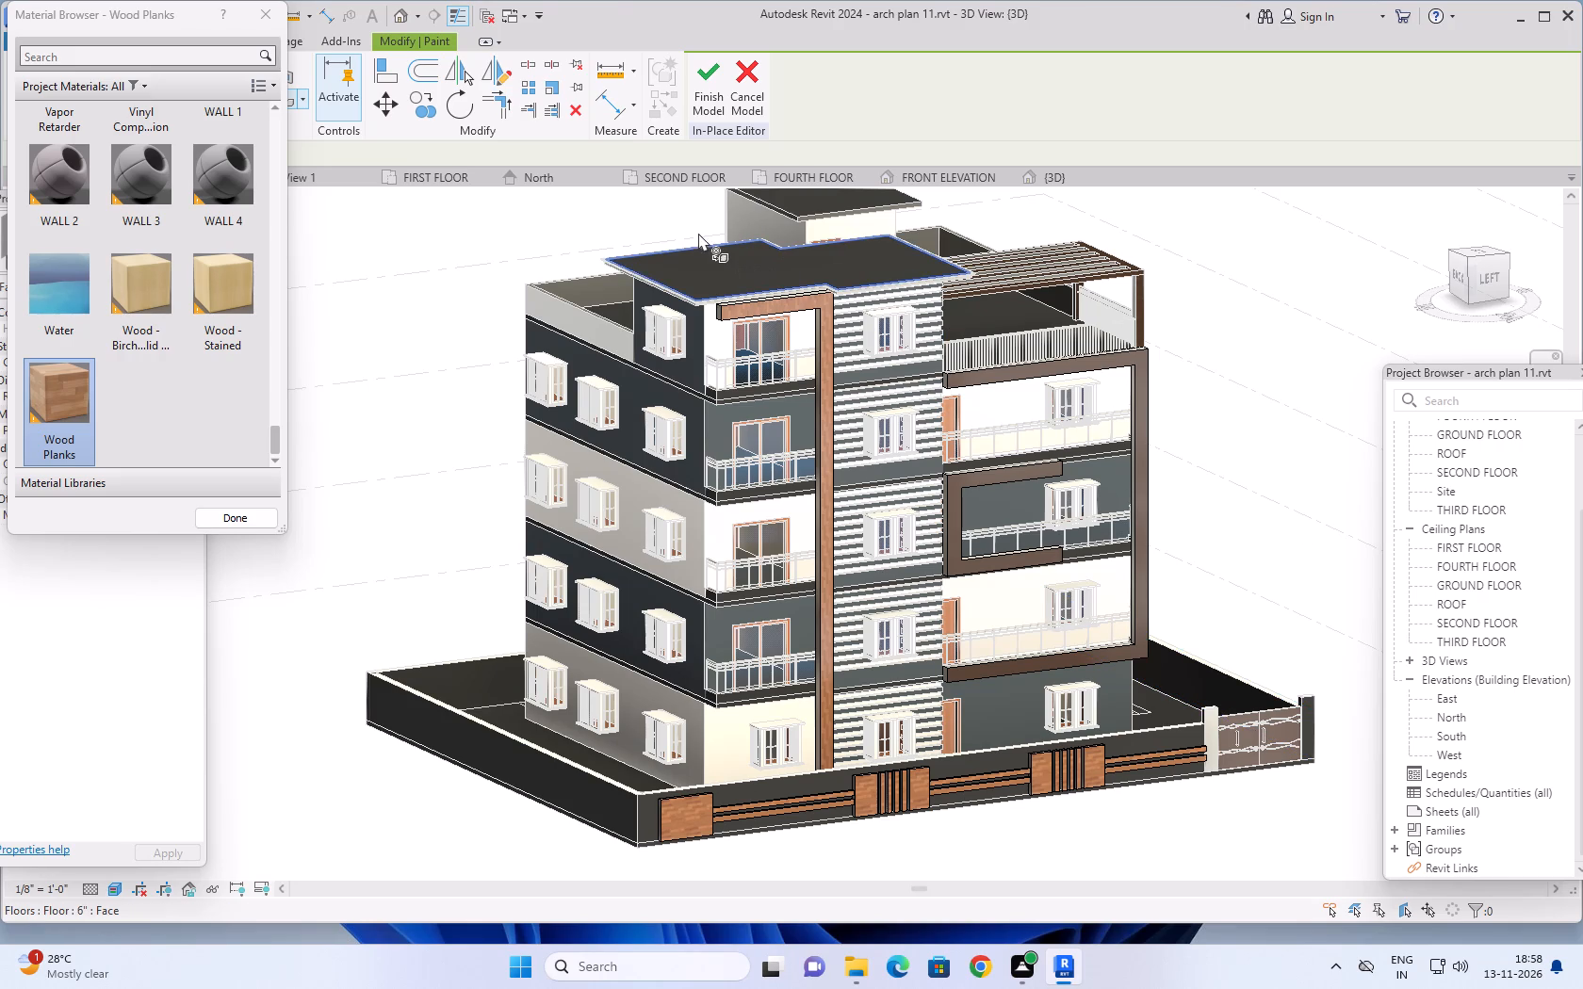
{"action": "left_click", "coordinate": [710, 73]}
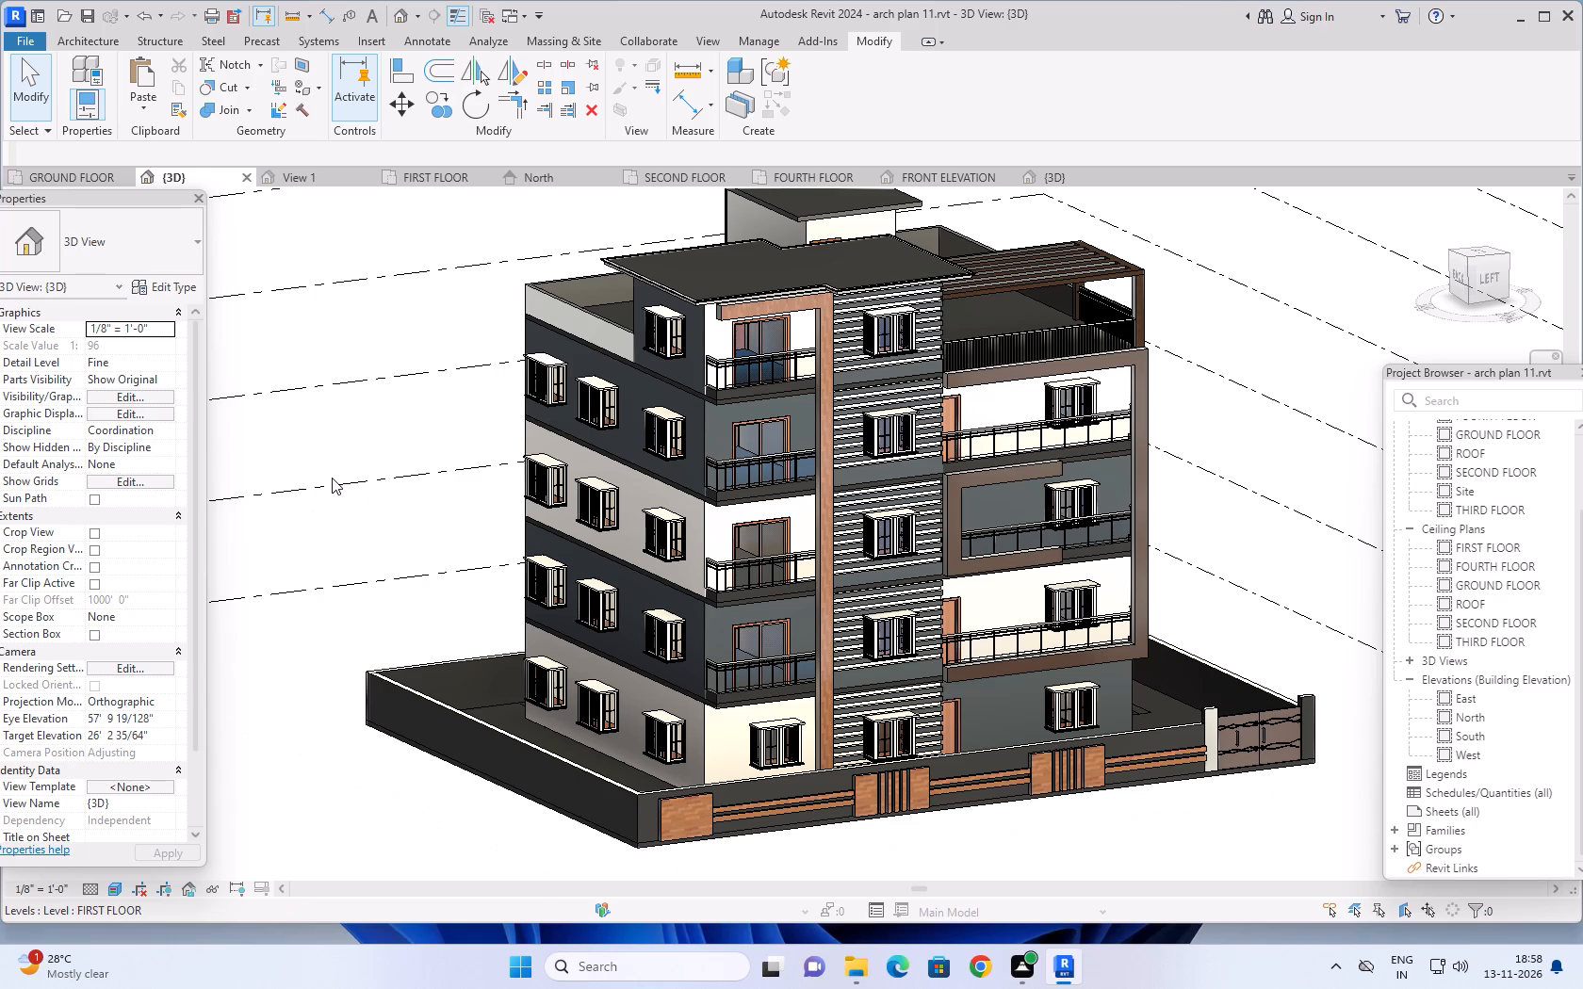
Paint the two compound wall pillars on either side of the gate with WALL 1.
{"action": "left_click", "coordinate": [302, 84]}
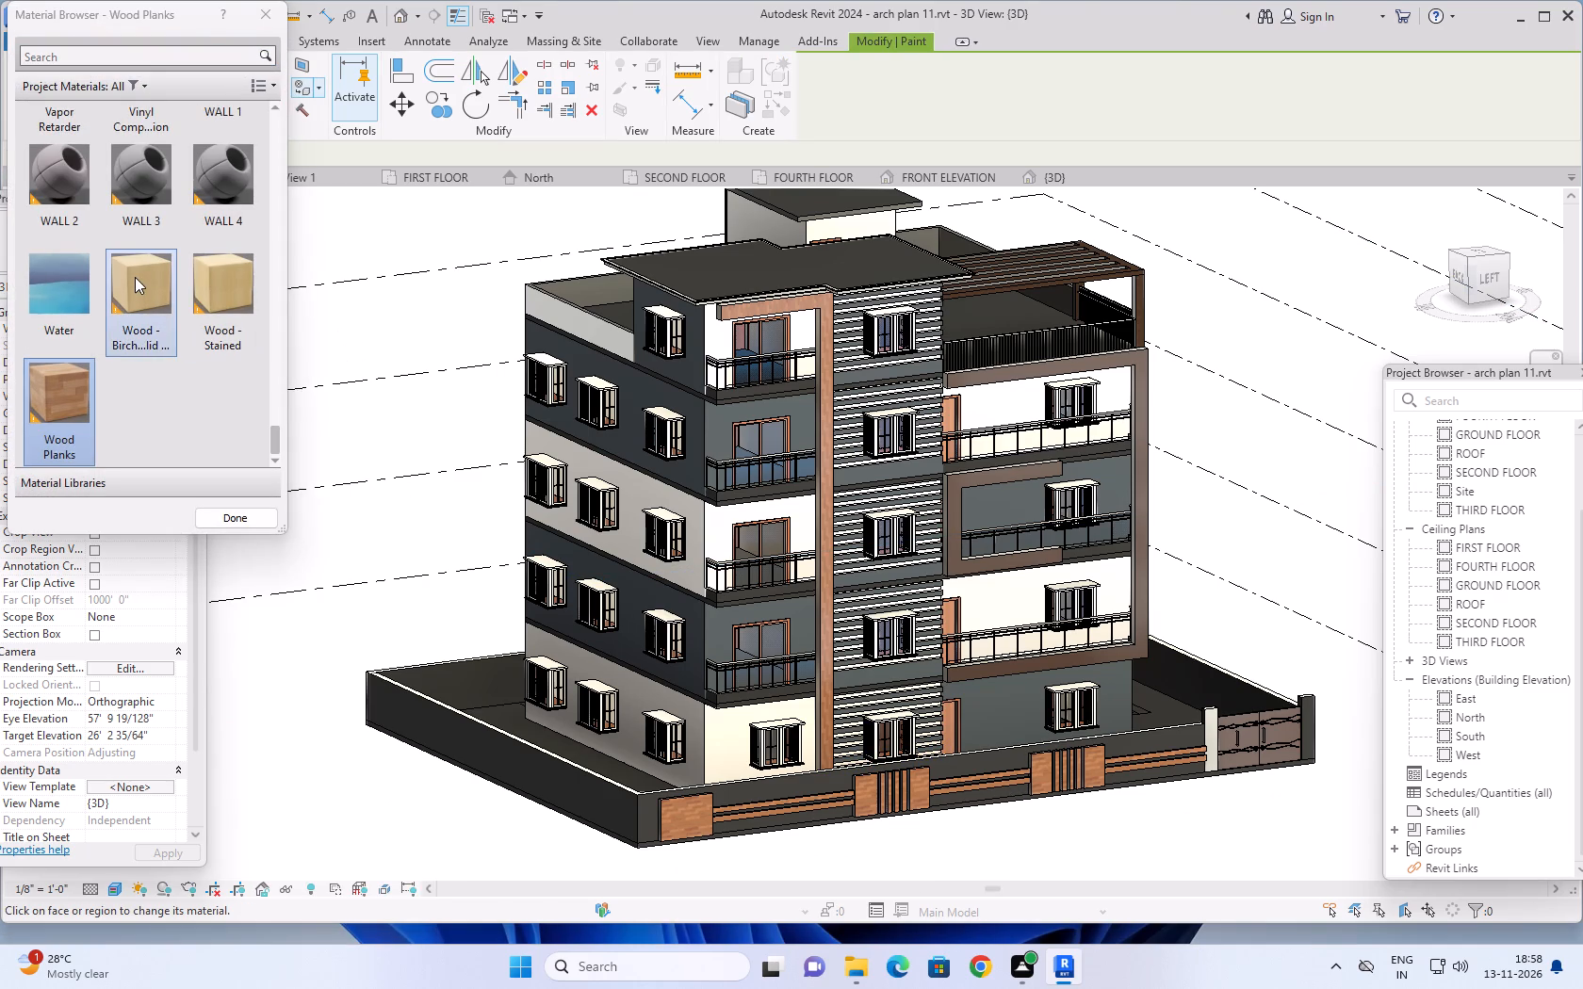
{"action": "scroll", "coordinate": [135, 277], "scroll_direction": "up", "scroll_amount": 1}
{"action": "left_click", "coordinate": [224, 386]}
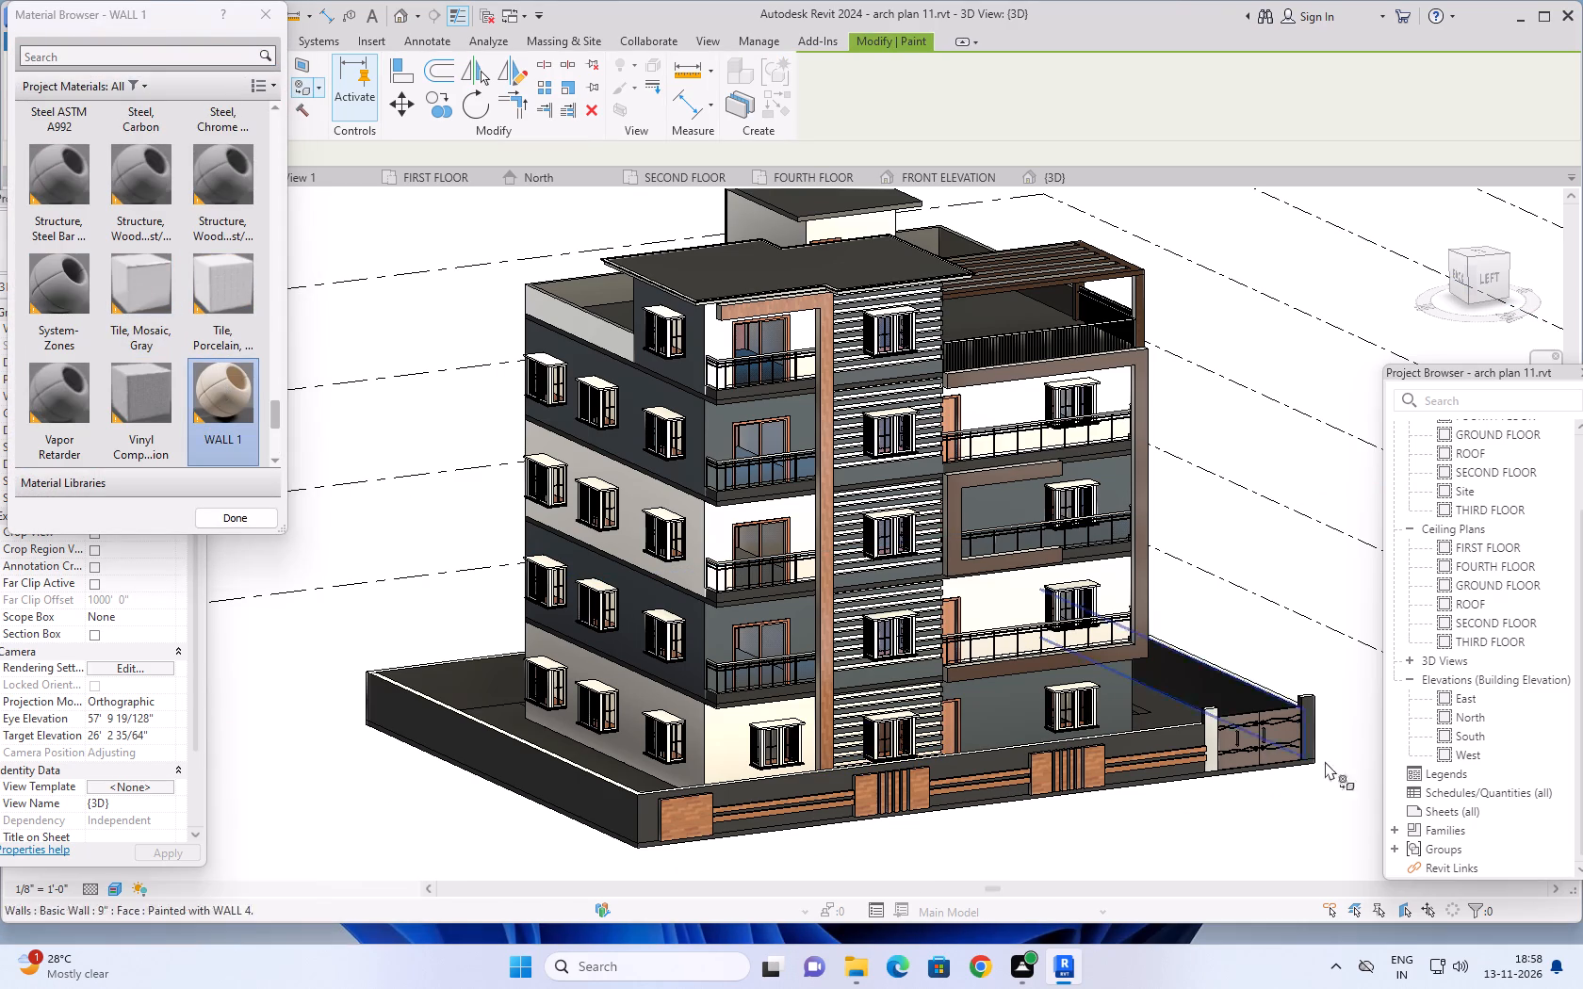
{"action": "scroll", "coordinate": [1329, 769], "scroll_direction": "up", "scroll_amount": 5}
{"action": "left_click", "coordinate": [1284, 683]}
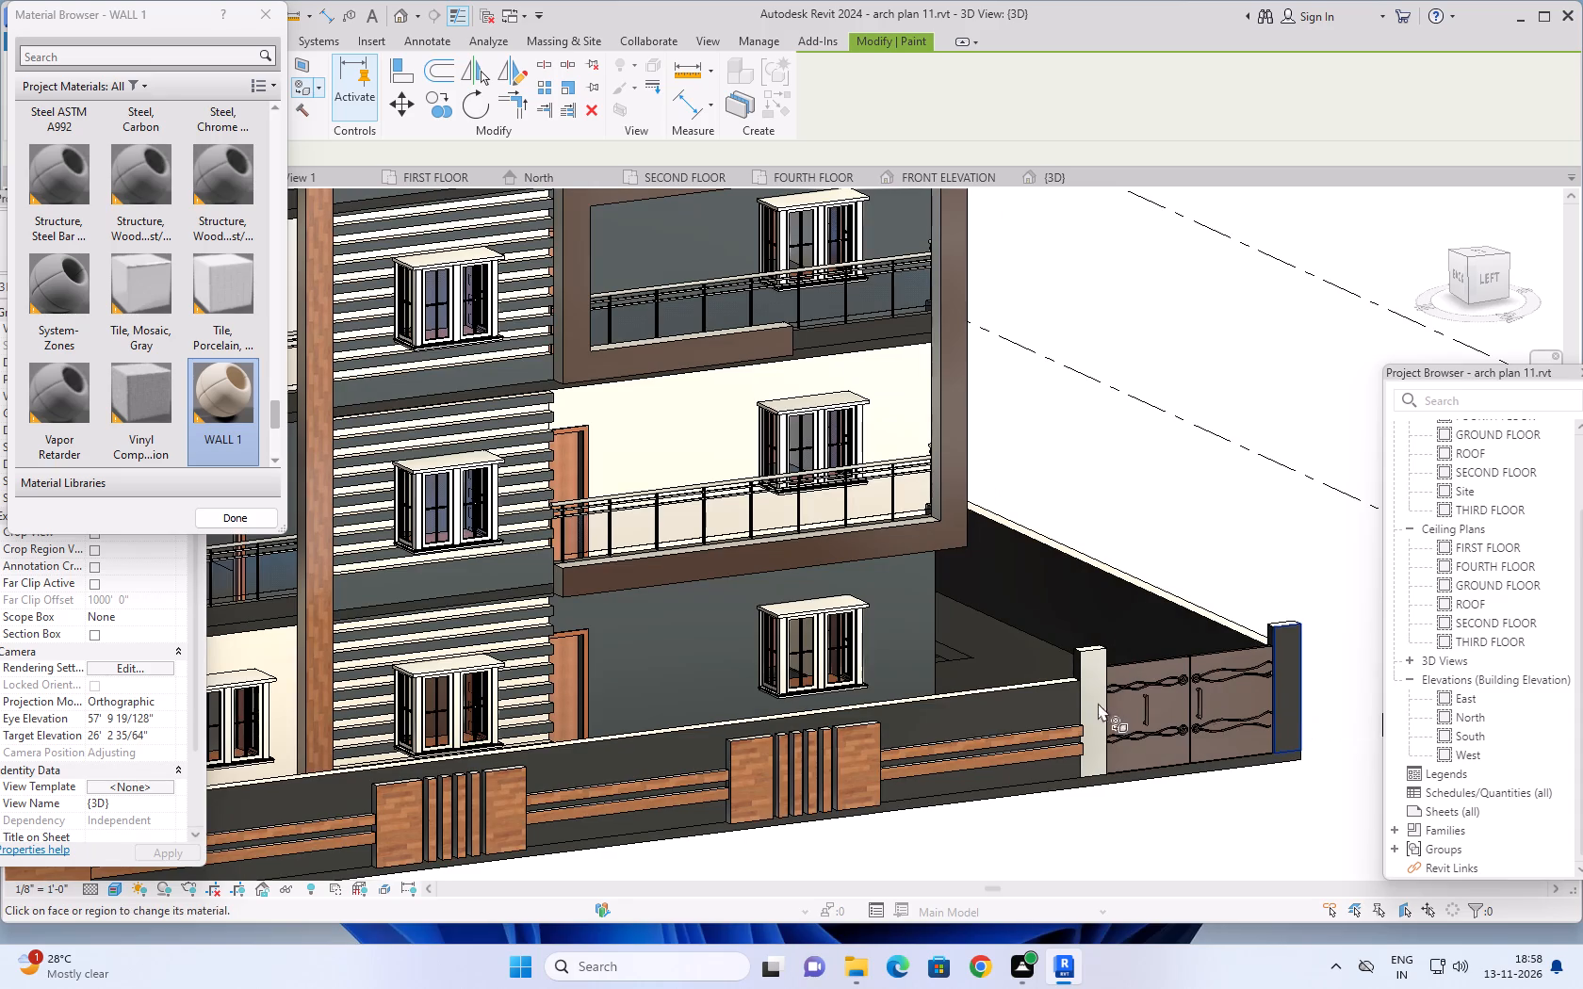
{"action": "left_click", "coordinate": [1090, 696]}
Examine the gate pillars, compound wall and facades from the left and front-left sides, and end painting.
{"action": "scroll", "coordinate": [1240, 833], "scroll_direction": "down", "scroll_amount": 1}
{"action": "middle_click_drag", "start_coordinate": [1228, 823], "coordinate": [1227, 823]}
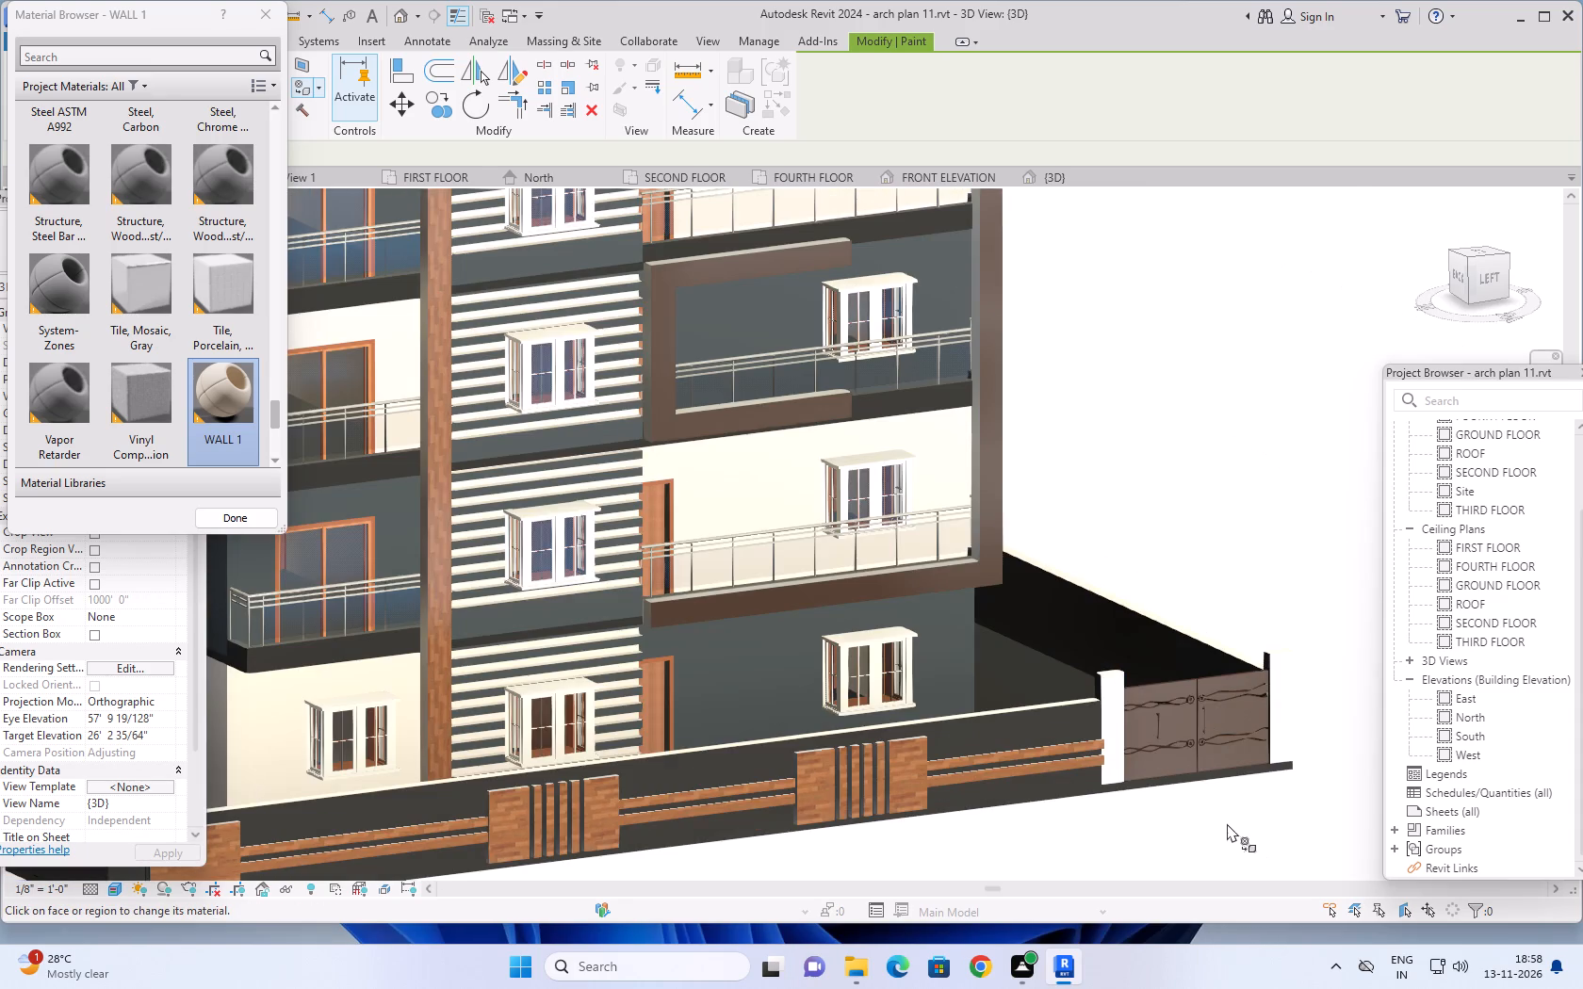
{"action": "middle_click_drag", "start_coordinate": [1227, 823], "coordinate": [926, 695]}
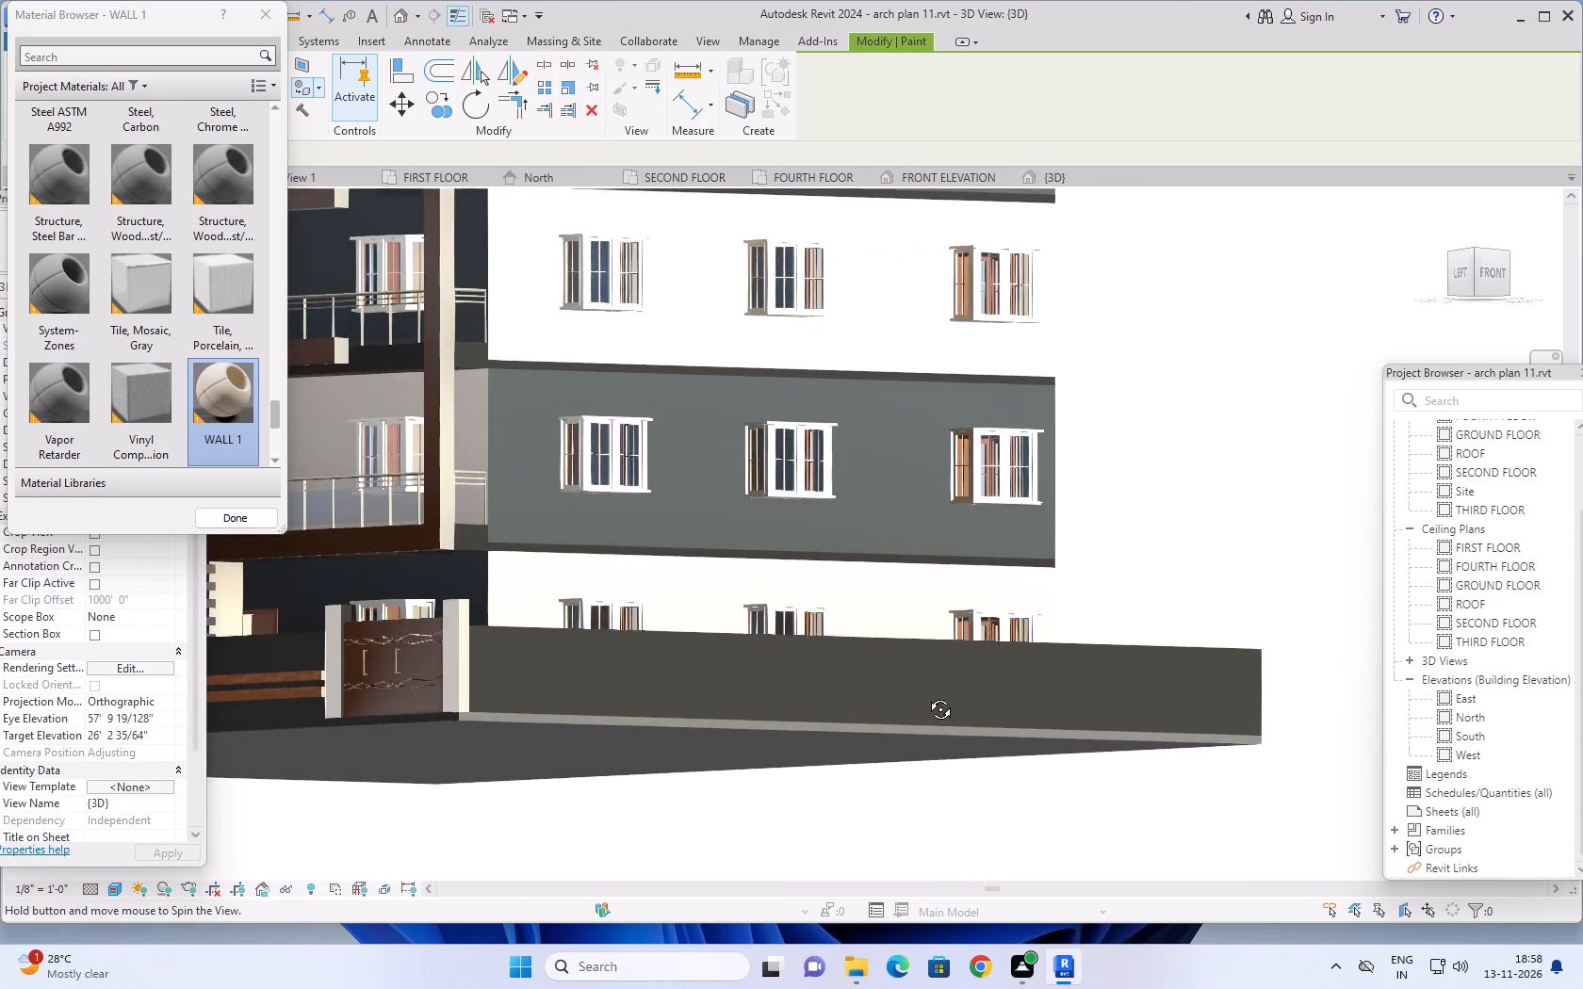
{"action": "middle_click_drag", "start_coordinate": [926, 695], "coordinate": [1008, 753]}
{"action": "scroll", "coordinate": [1048, 749], "scroll_direction": "down", "scroll_amount": 4}
{"action": "middle_click_drag", "start_coordinate": [1155, 766], "coordinate": [1140, 647]}
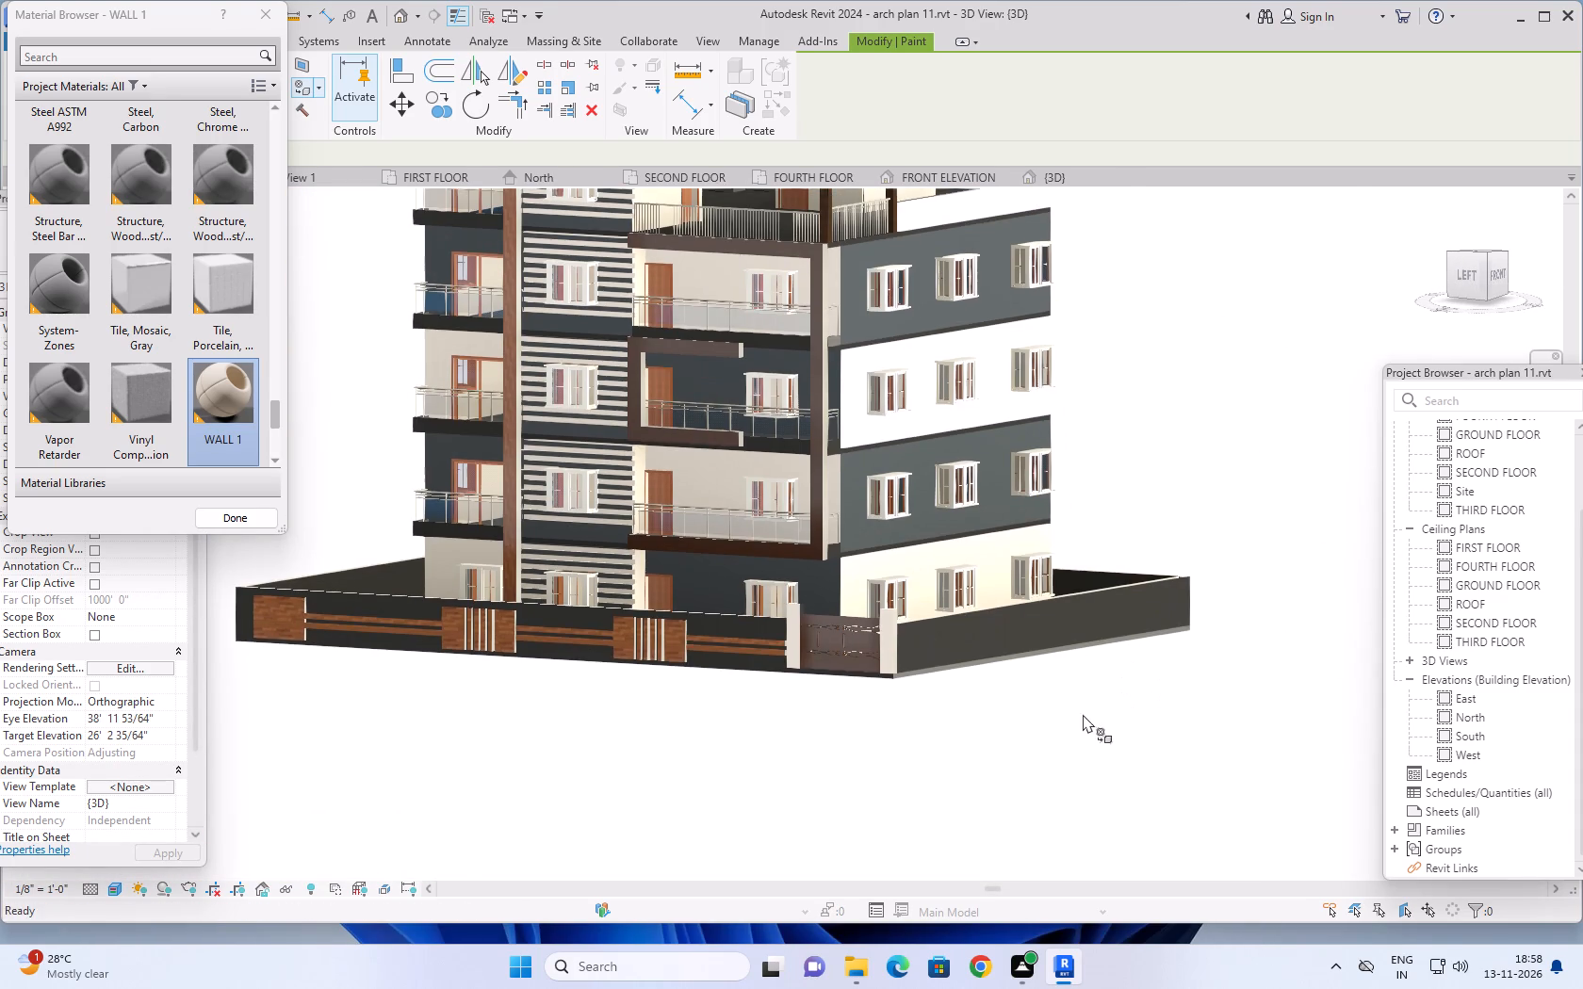
{"action": "middle_click_drag", "start_coordinate": [1091, 706], "coordinate": [1241, 771], "text": "shift"}
{"action": "scroll", "coordinate": [1241, 778], "scroll_direction": "down", "scroll_amount": 2}
{"action": "middle_click_drag", "start_coordinate": [1241, 779], "coordinate": [1237, 731]}
{"action": "key", "text": "Escape"}
{"action": "key", "text": "Escape"}
{"action": "key", "text": "Escape"}
{"action": "key", "text": "Escape"}
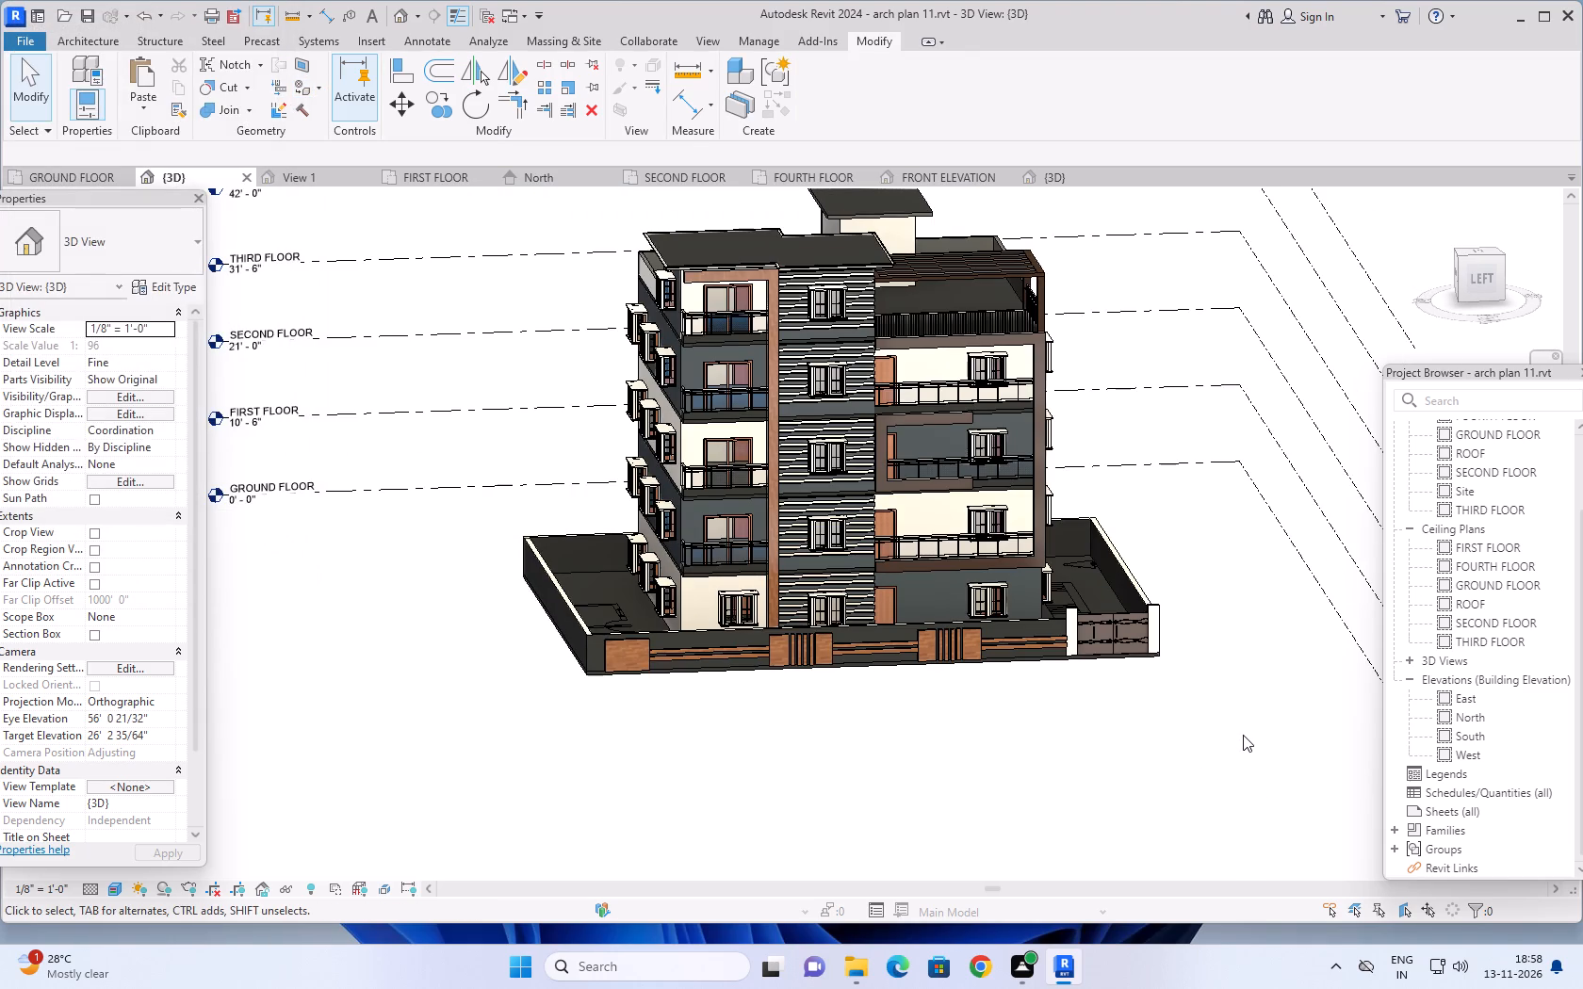
{"action": "key", "text": "Escape"}
Examine the whole painted building and compound wall from the left side.
{"action": "scroll", "coordinate": [1271, 738], "scroll_direction": "down", "scroll_amount": 2}
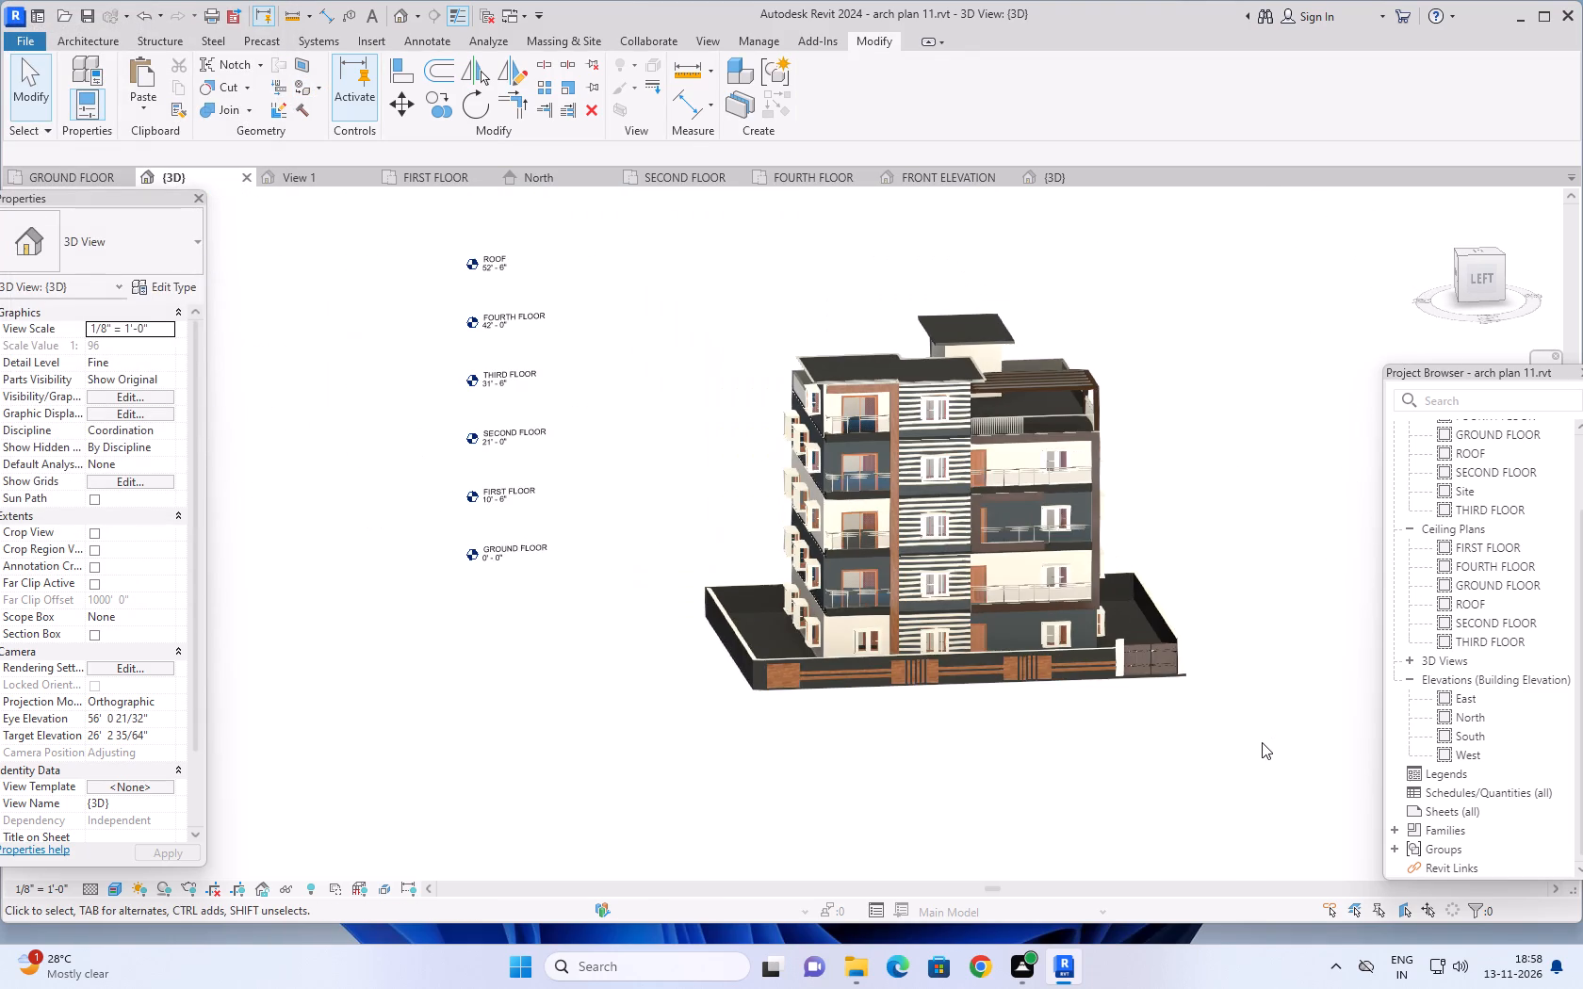
{"action": "middle_click_drag", "start_coordinate": [1238, 747], "coordinate": [1265, 738]}
{"action": "middle_click_drag", "start_coordinate": [1265, 738], "coordinate": [1225, 749], "text": "shift"}
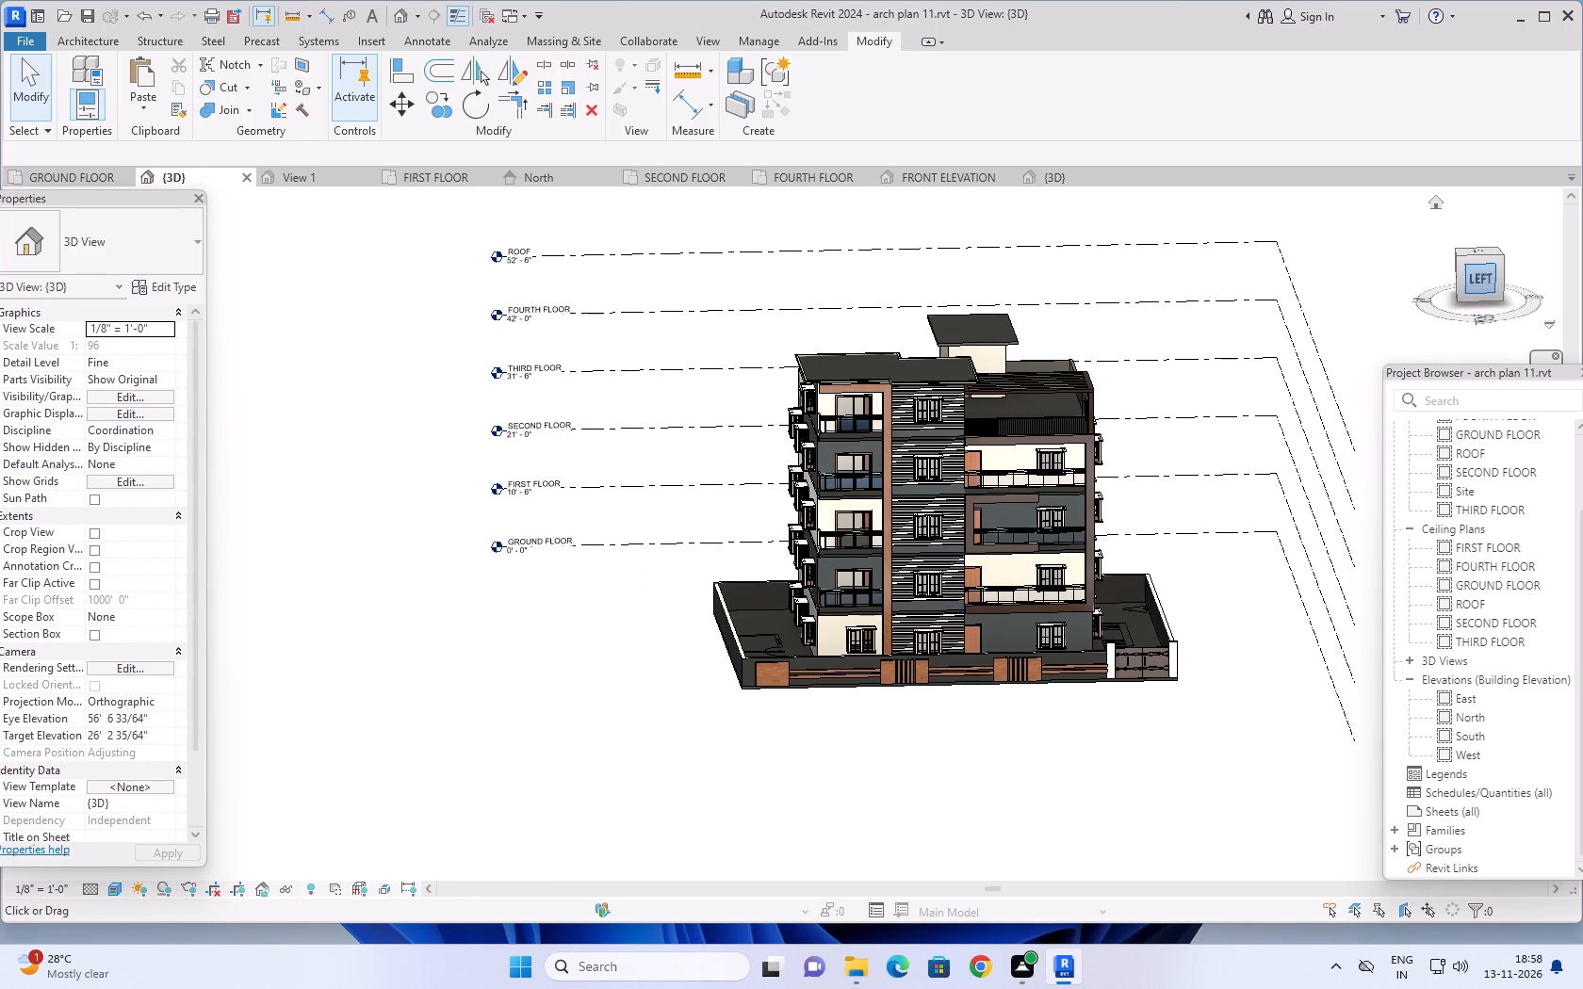
{"action": "scroll", "coordinate": [1215, 670], "scroll_direction": "down", "scroll_amount": 1}
{"action": "middle_click_drag", "start_coordinate": [1199, 702], "coordinate": [1160, 669]}
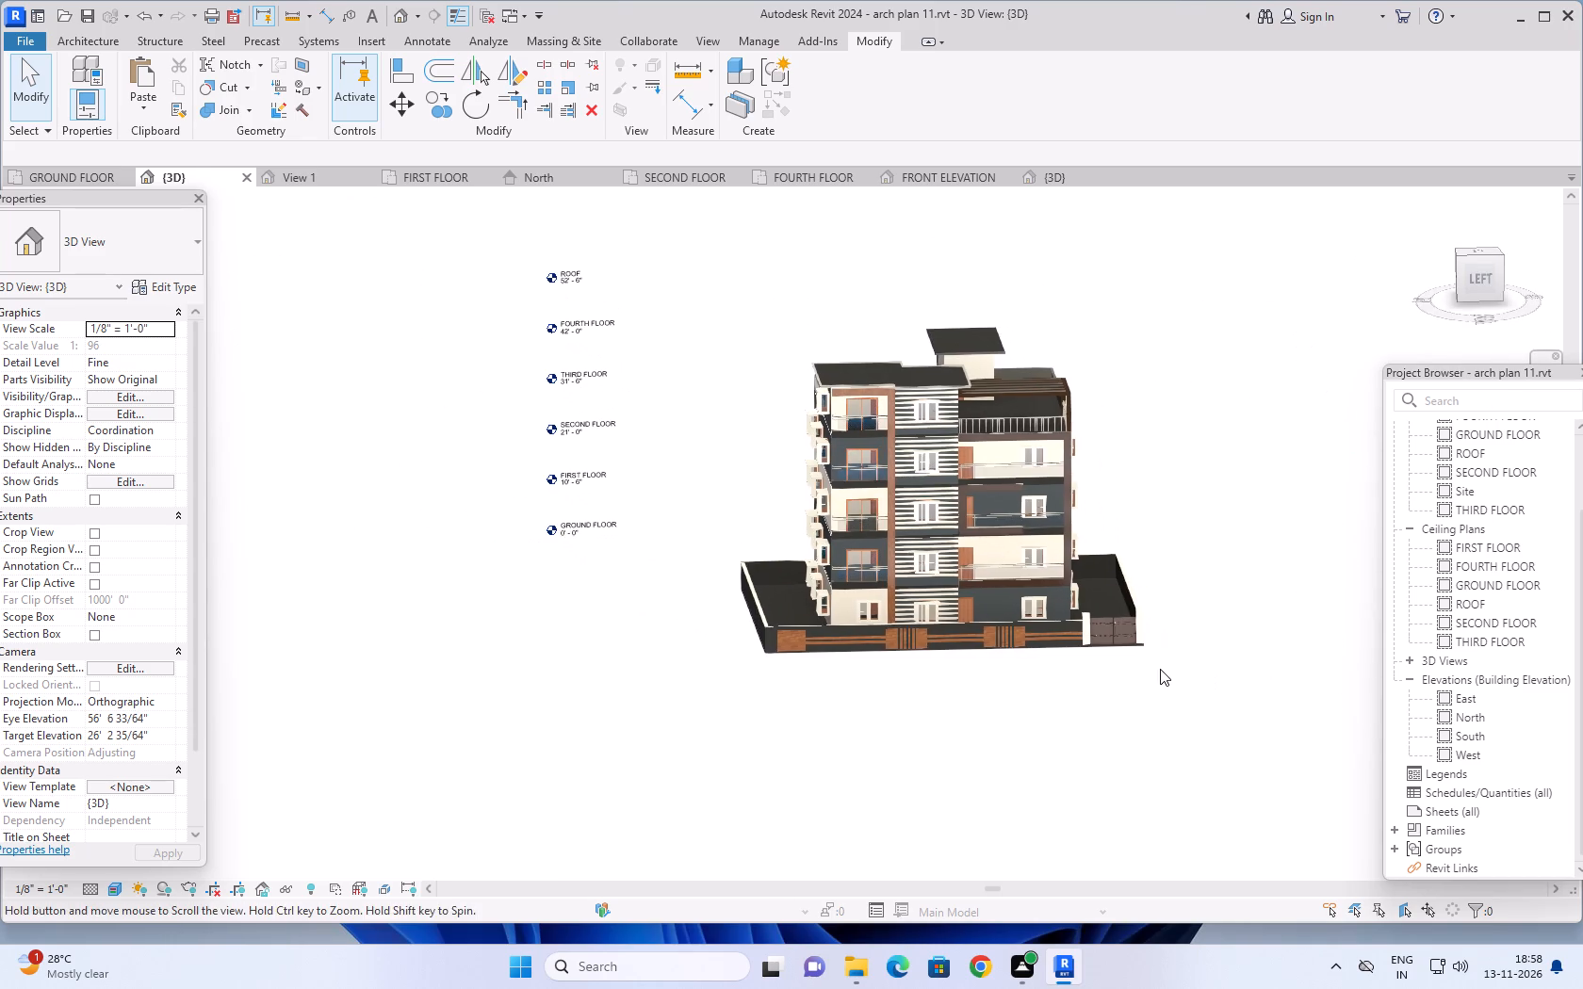
{"action": "key", "text": "Escape"}
{"action": "key", "text": "Escape"}
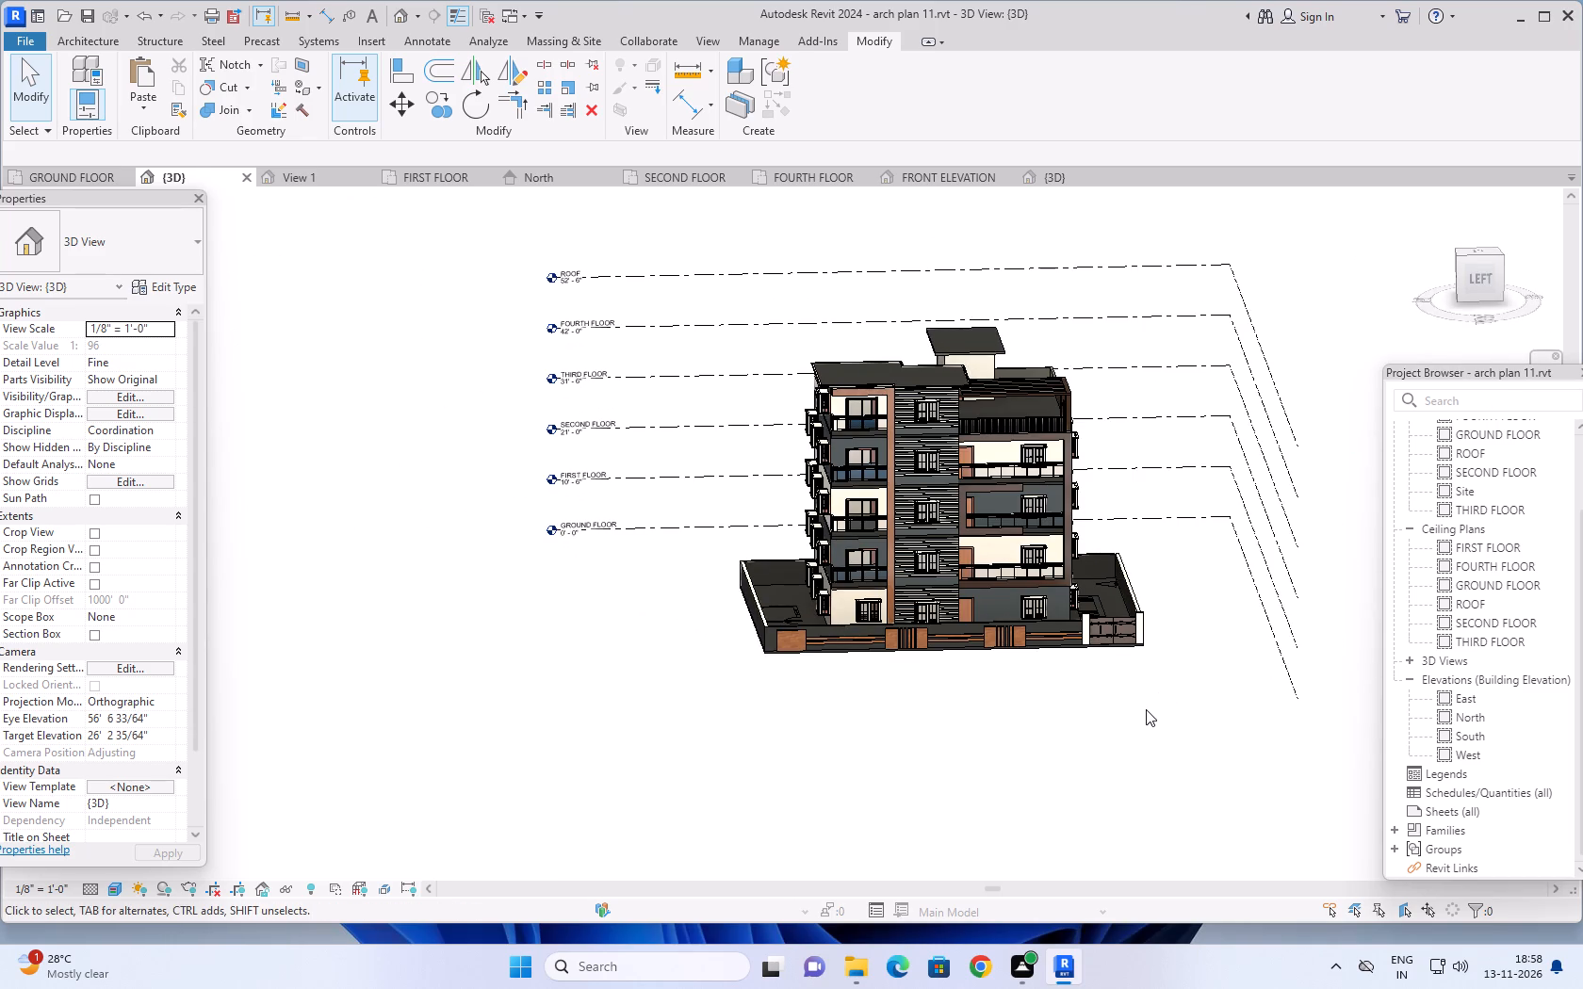
{"action": "middle_click_drag", "start_coordinate": [1144, 727], "coordinate": [1127, 703]}
{"action": "middle_click_drag", "start_coordinate": [1134, 718], "coordinate": [1126, 689]}
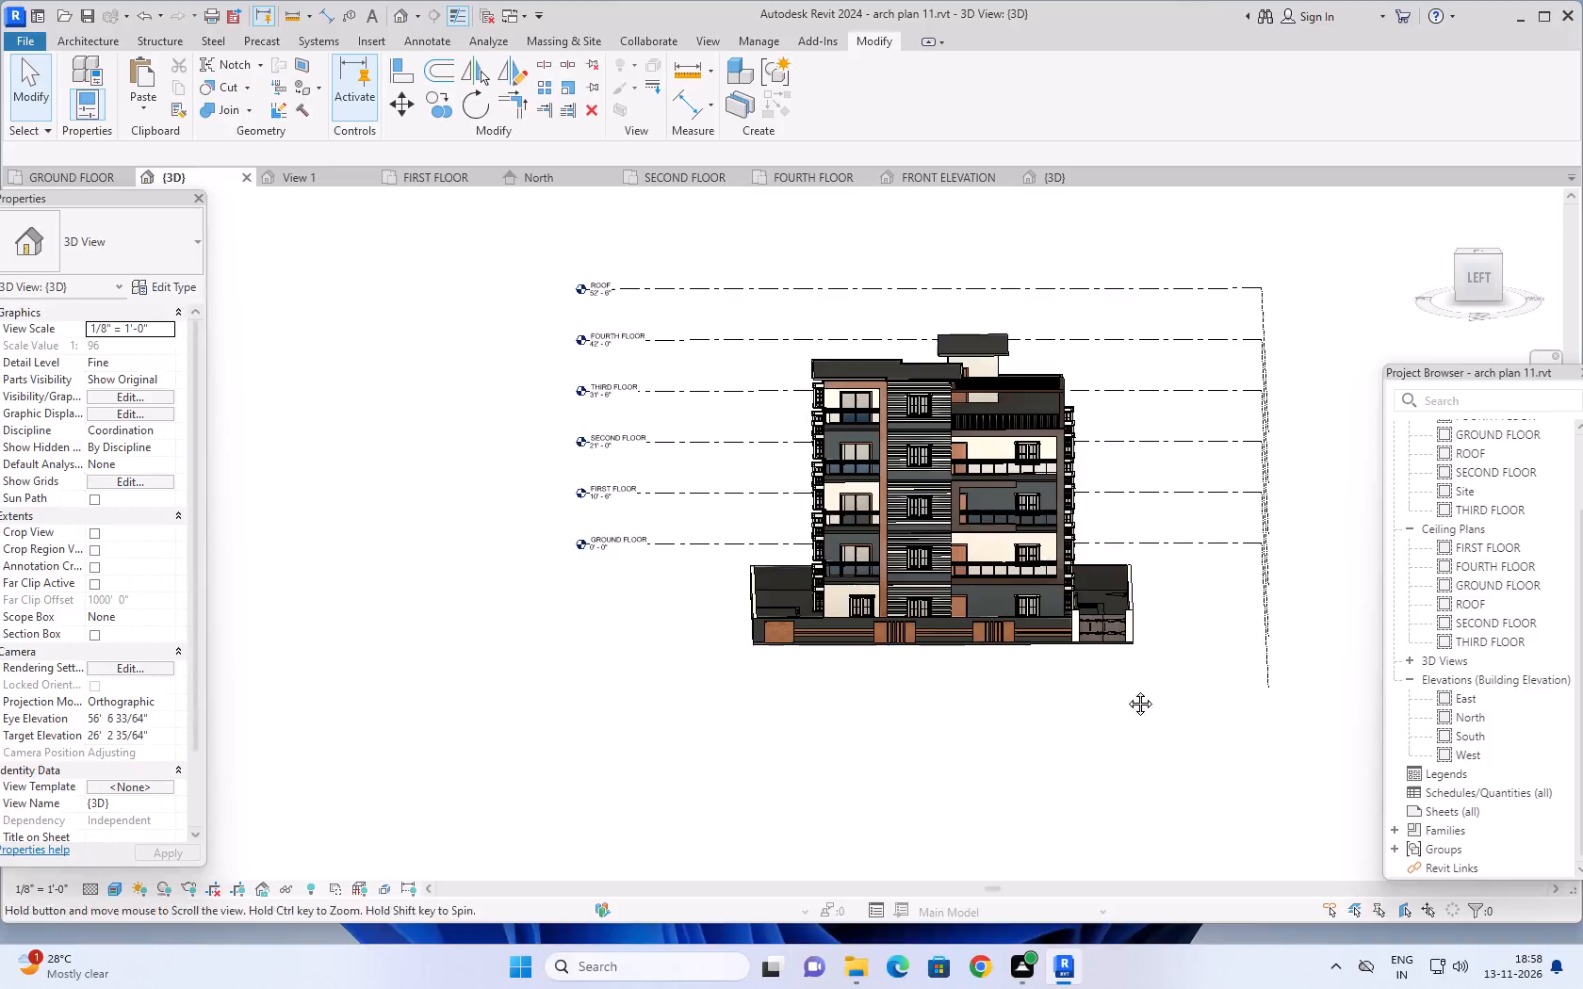
{"action": "middle_click_drag", "start_coordinate": [1126, 689], "coordinate": [1121, 678]}
{"action": "key", "text": "Escape"}
{"action": "key", "text": "Escape"}
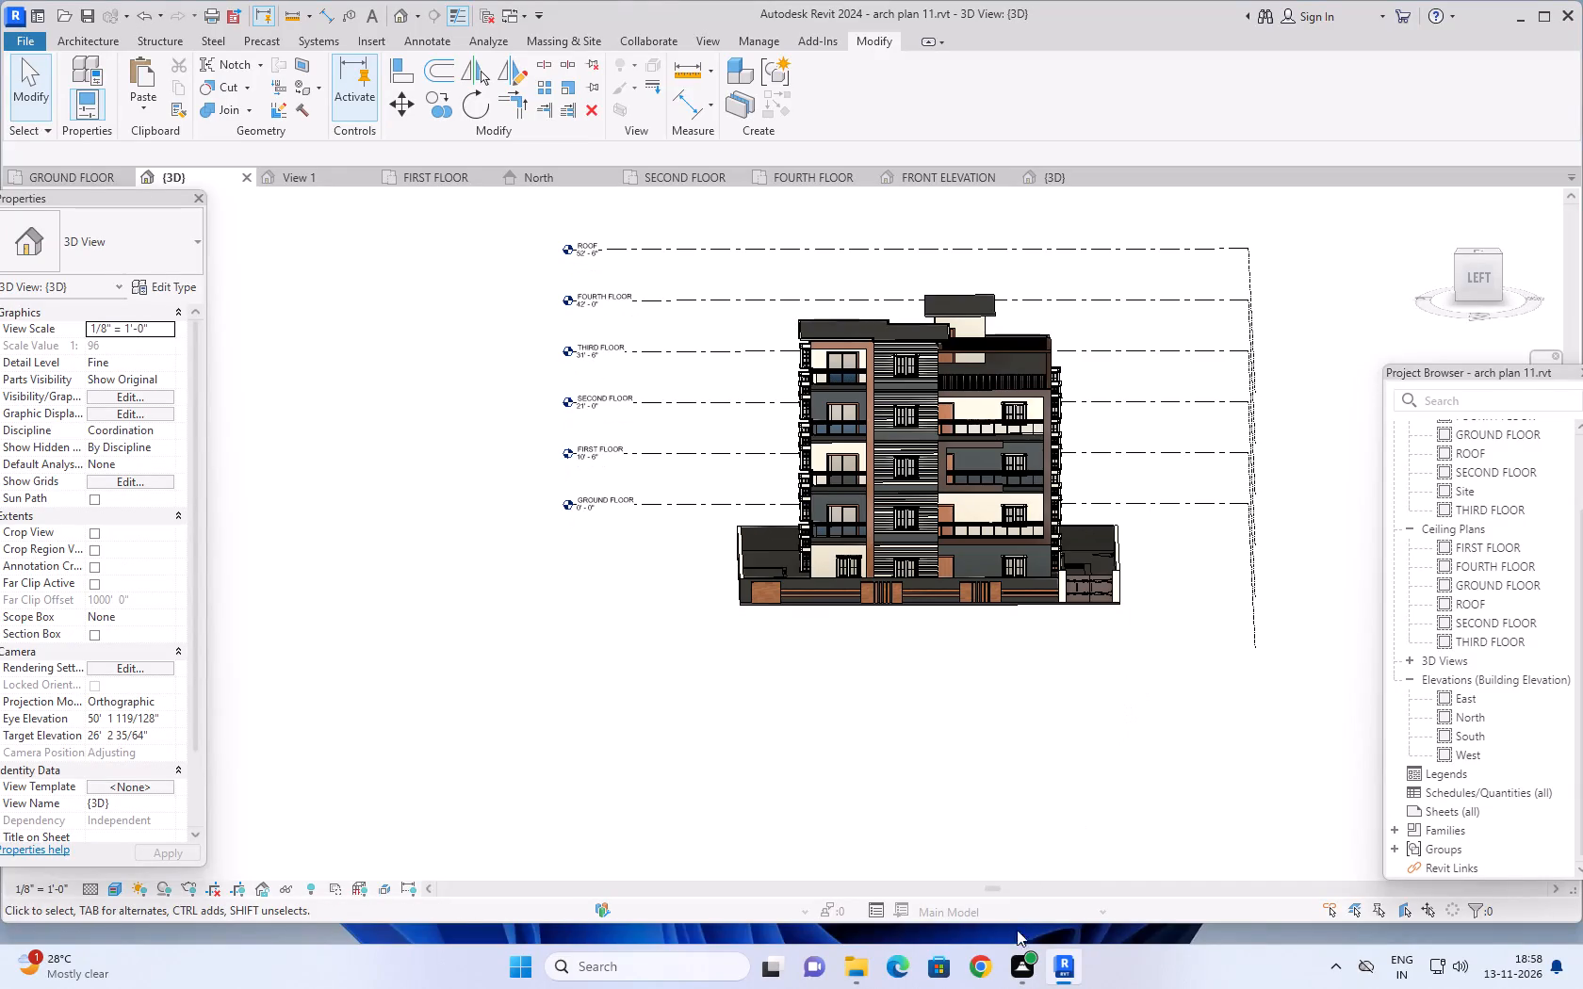
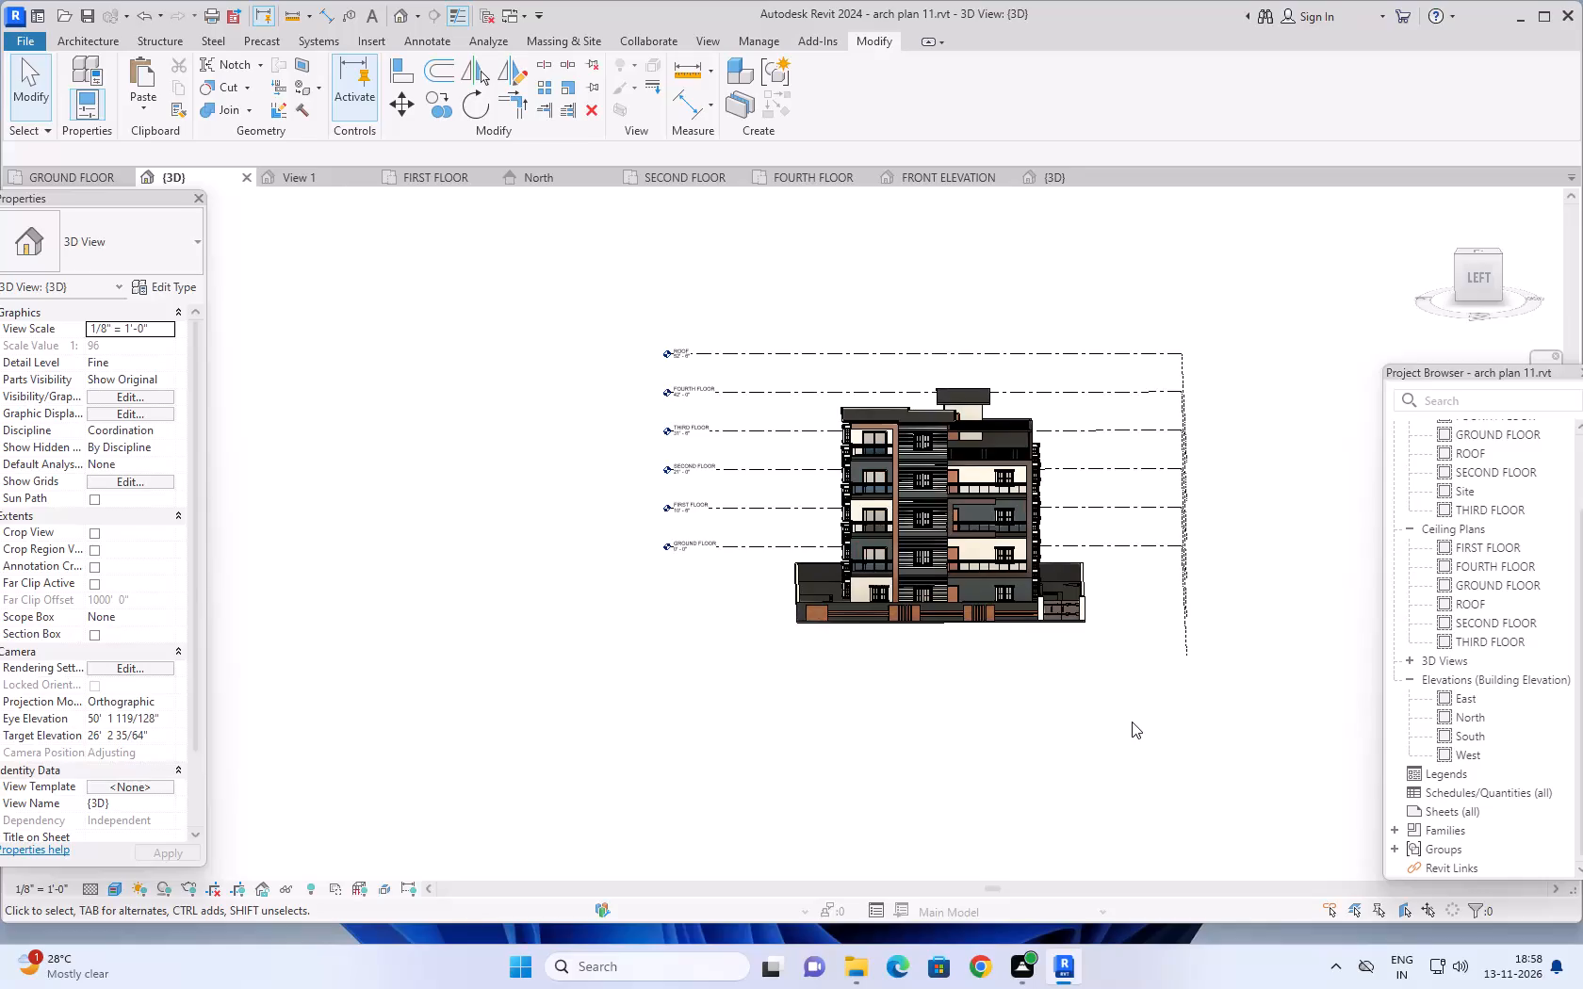
Examine the multi-storey building's exterior and levels in the {3D} view, and check the GROUND FLOOR plan.
{"action": "middle_click_drag", "start_coordinate": [1133, 736], "coordinate": [1050, 734]}
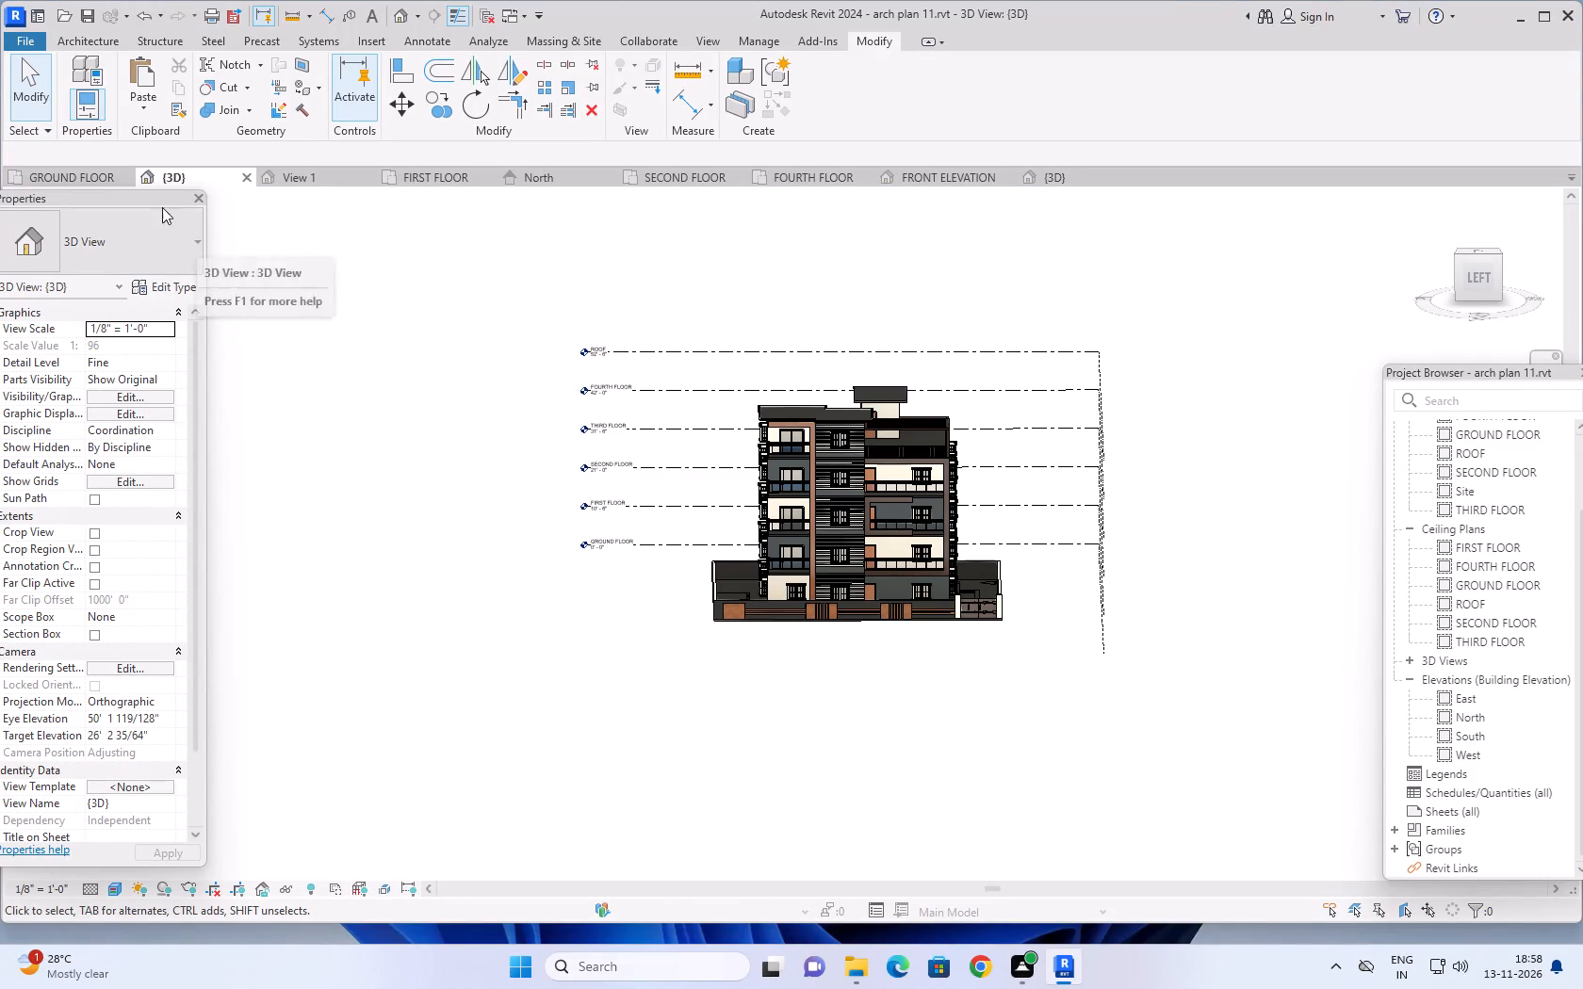
{"action": "left_click", "coordinate": [78, 173]}
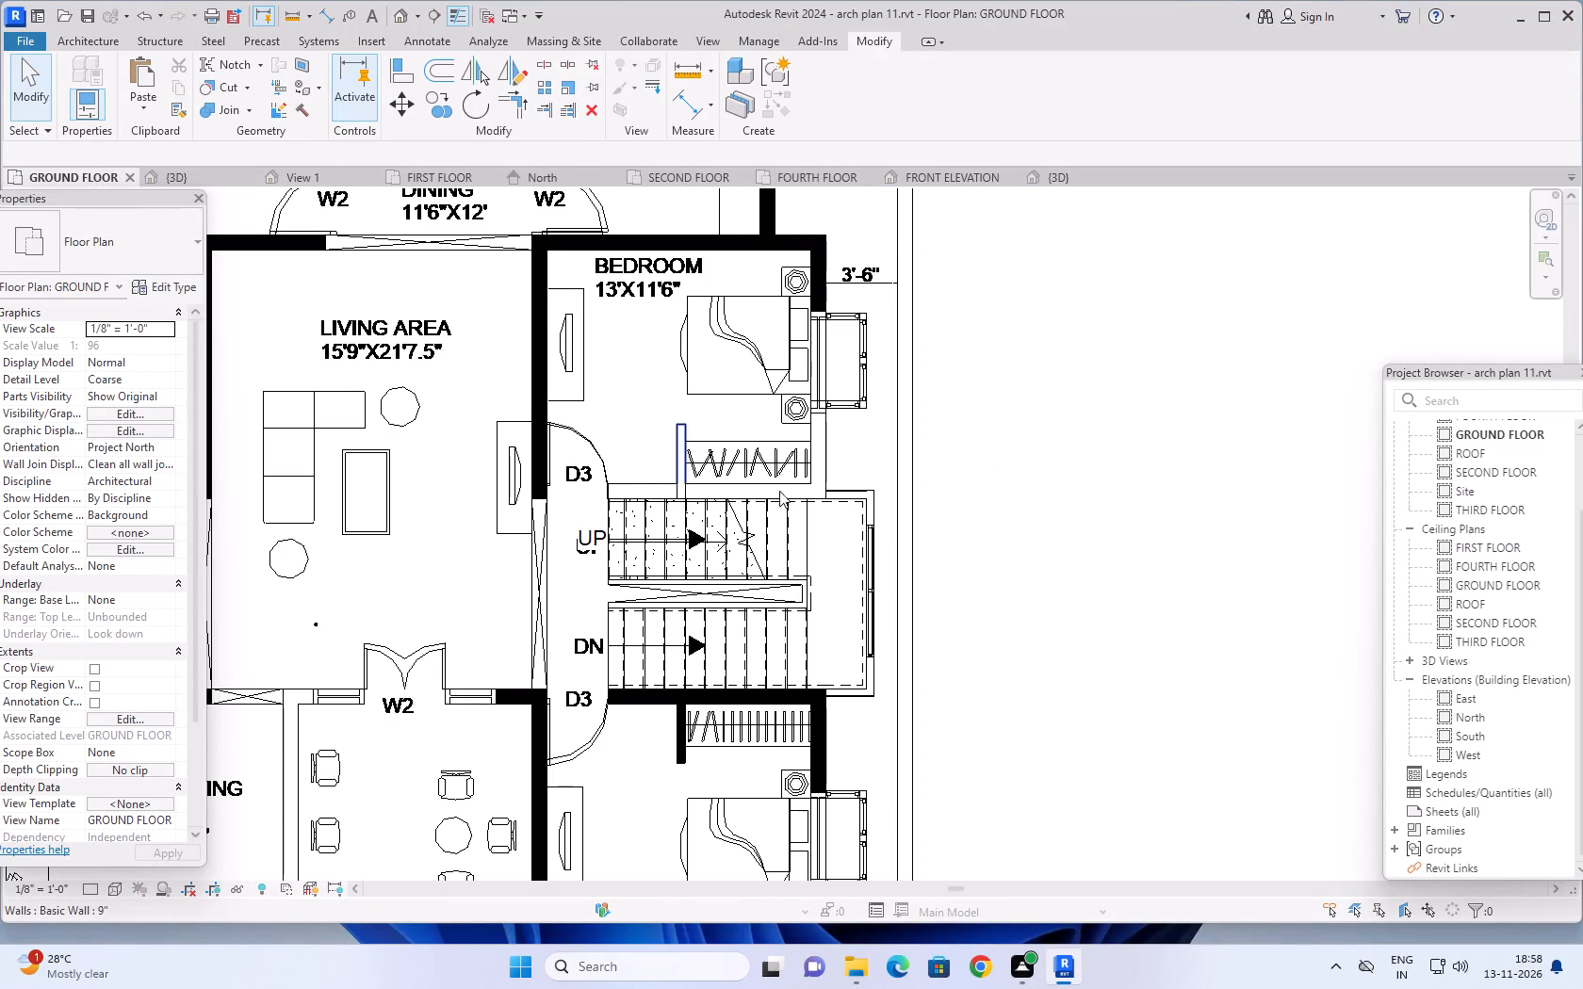
{"action": "left_click", "coordinate": [194, 177]}
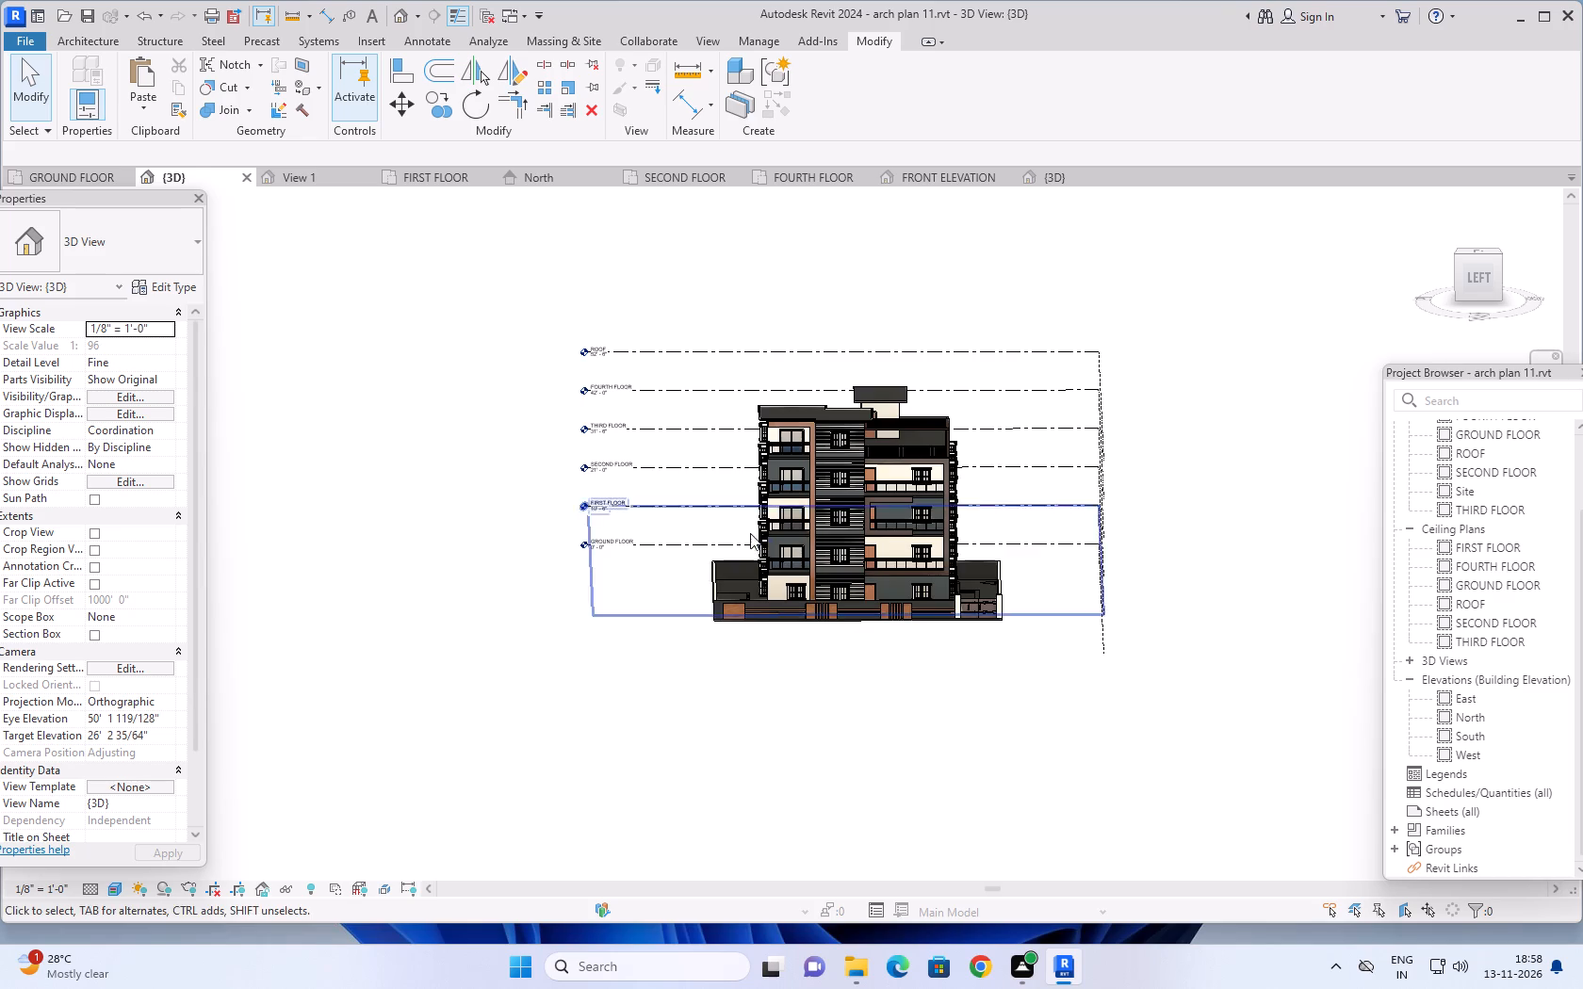
{"action": "scroll", "coordinate": [811, 578], "scroll_direction": "down", "scroll_amount": 1}
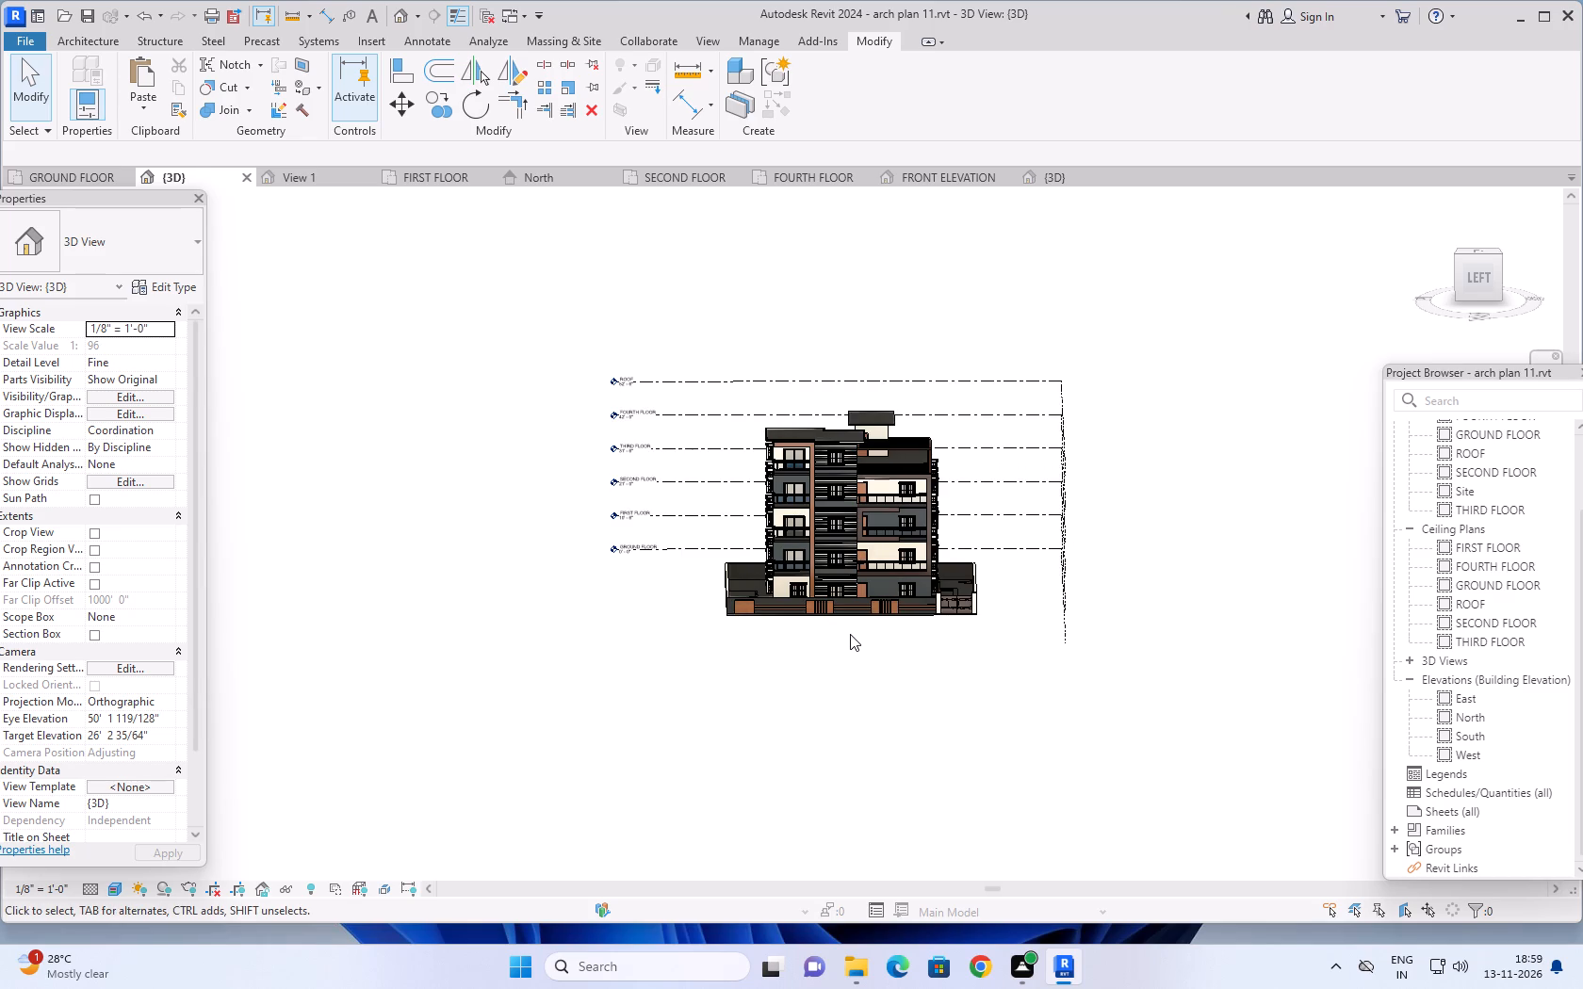
{"action": "scroll", "coordinate": [867, 647], "scroll_direction": "down", "scroll_amount": 1}
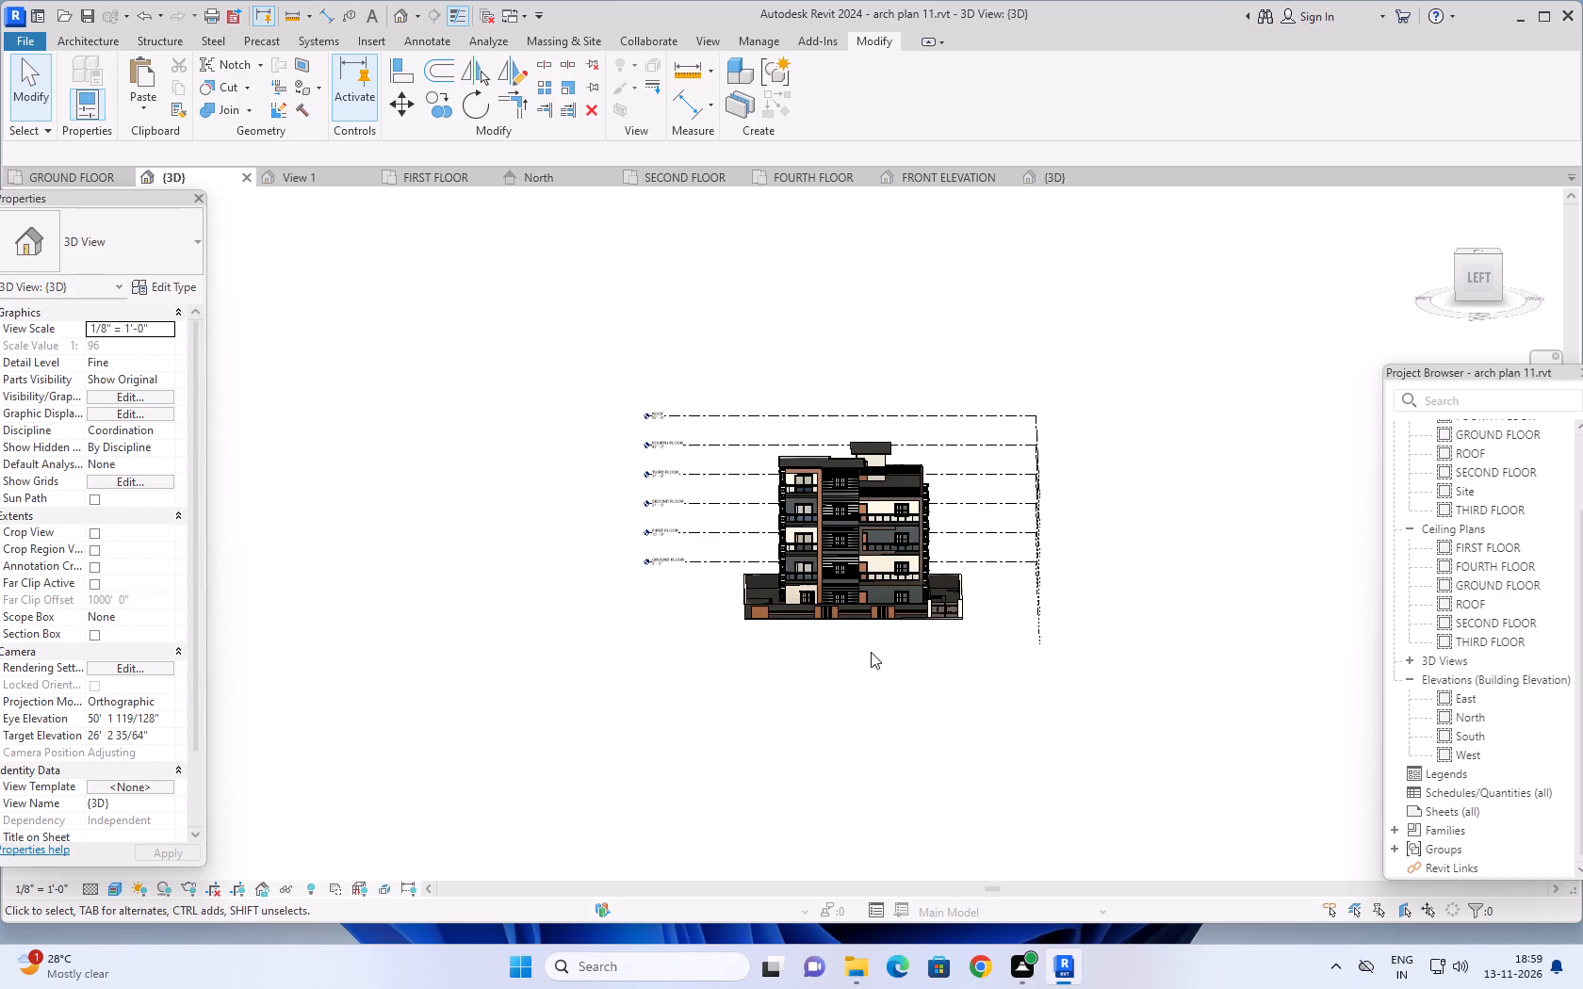
{"action": "scroll", "coordinate": [874, 678], "scroll_direction": "down", "scroll_amount": 2}
{"action": "middle_click_drag", "start_coordinate": [882, 704], "coordinate": [873, 698]}
{"action": "middle_click_drag", "start_coordinate": [1097, 623], "coordinate": [1063, 755], "text": "shift"}
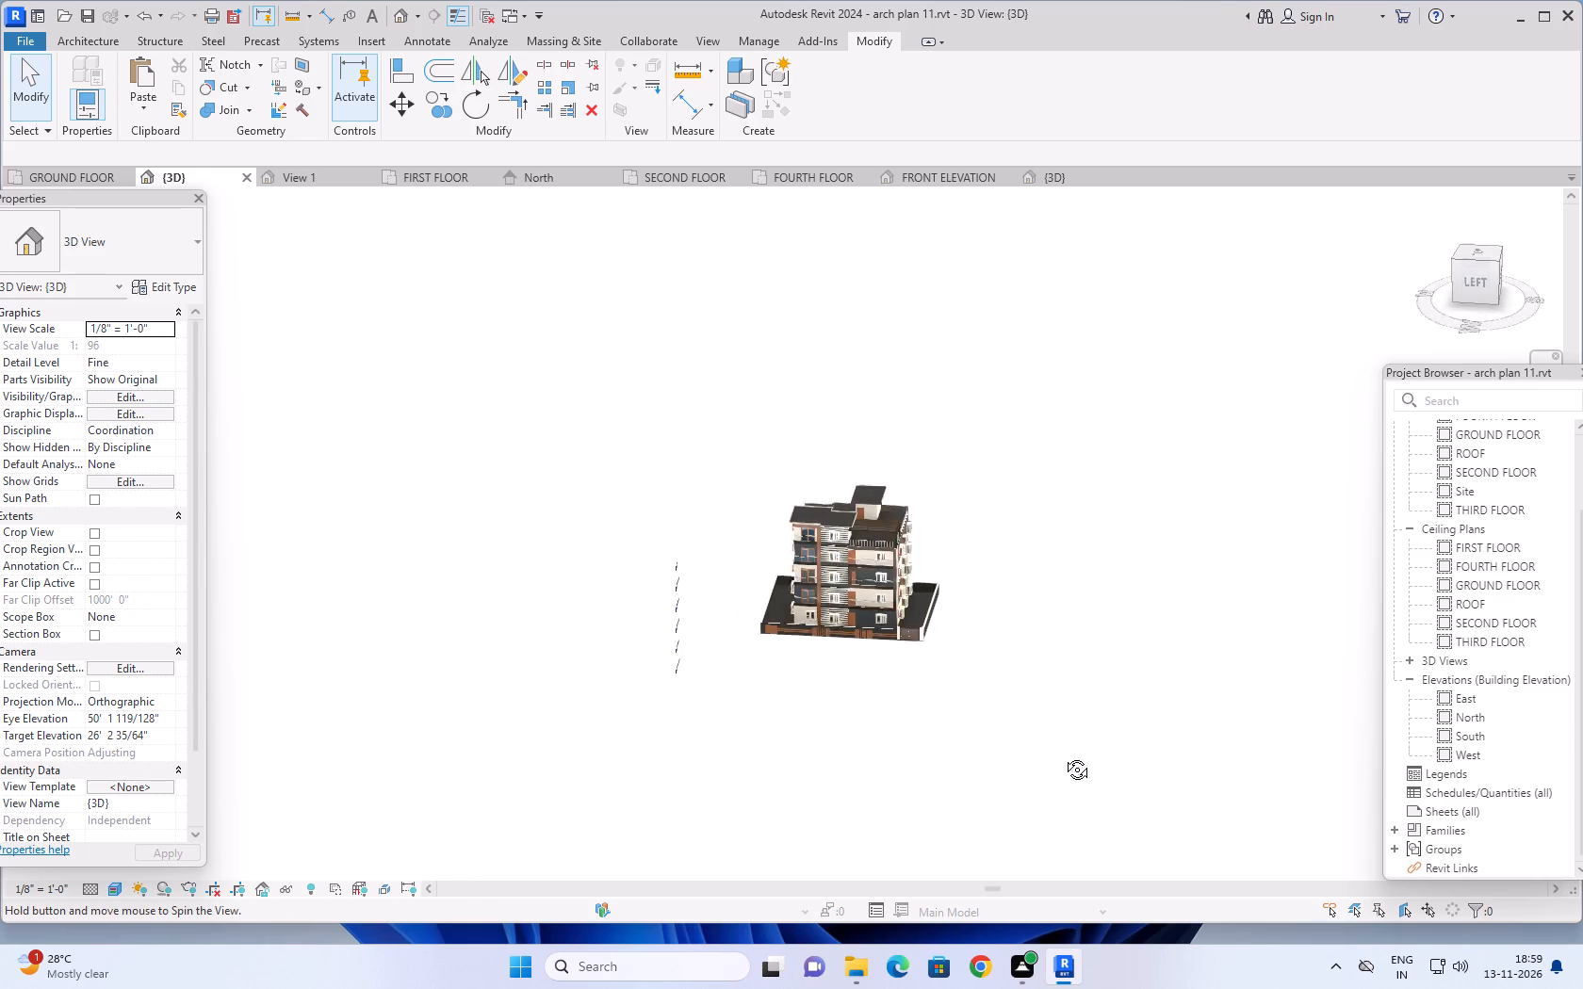
{"action": "middle_click_drag", "start_coordinate": [1063, 755], "coordinate": [1110, 714], "text": "shift"}
{"action": "scroll", "coordinate": [1063, 760], "scroll_direction": "down", "scroll_amount": 1, "text": "shift"}
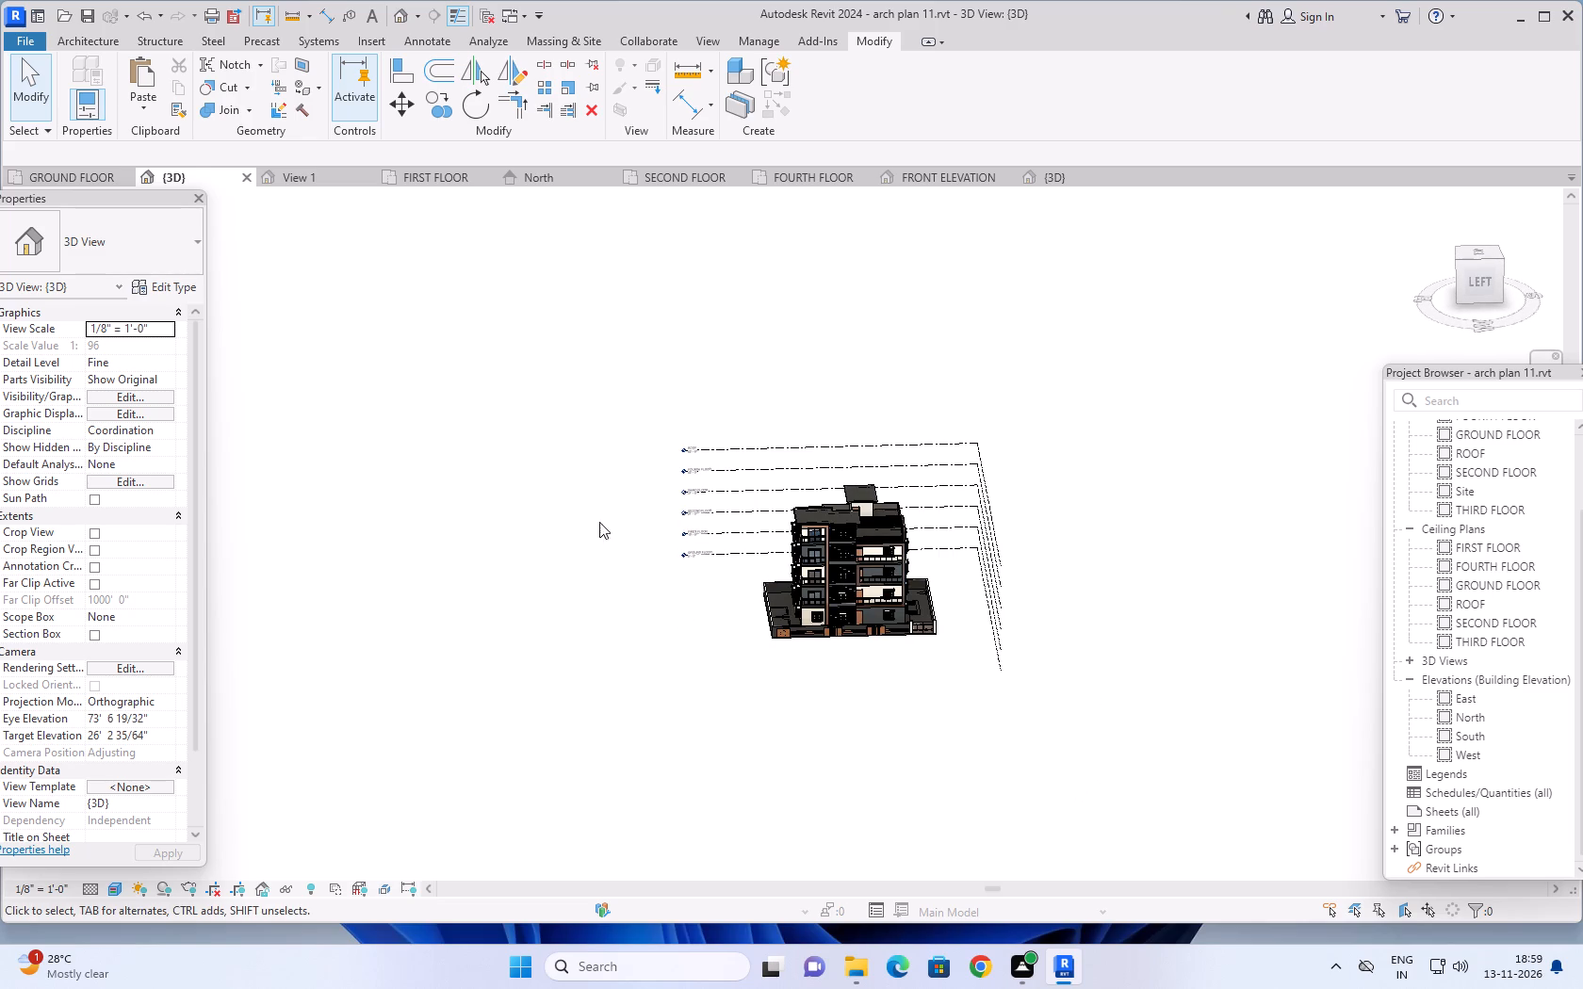
{"action": "scroll", "coordinate": [1582, 0], "scroll_direction": "up", "scroll_amount": 2}
{"action": "scroll", "coordinate": [1416, 2], "scroll_direction": "up", "scroll_amount": 1}
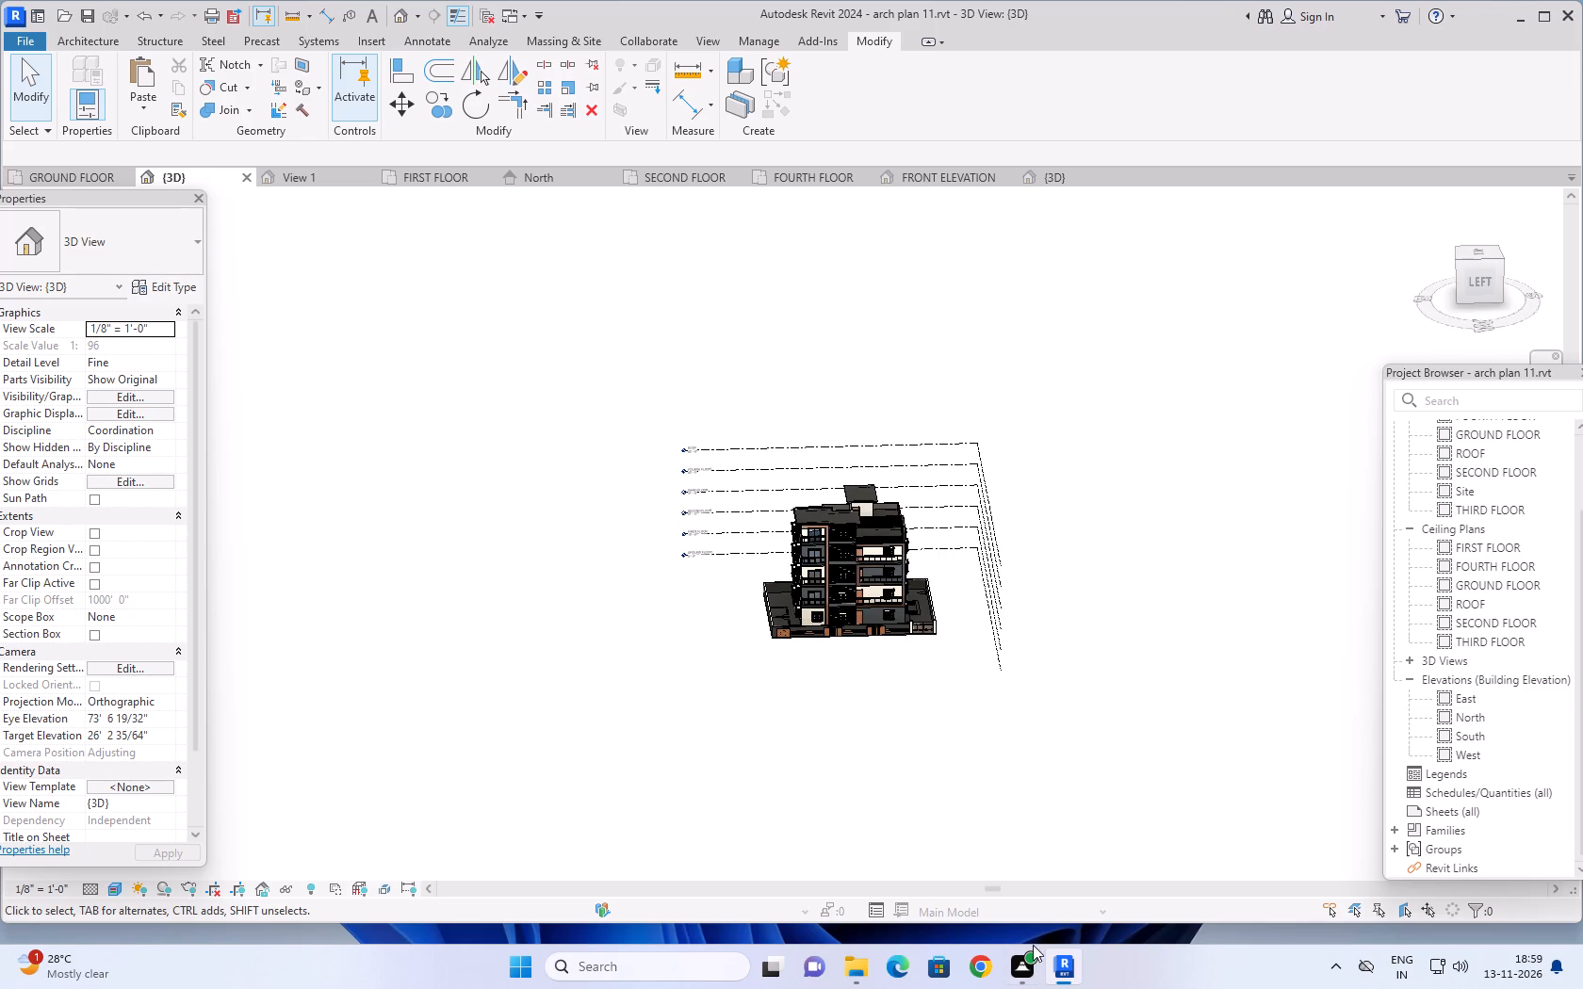
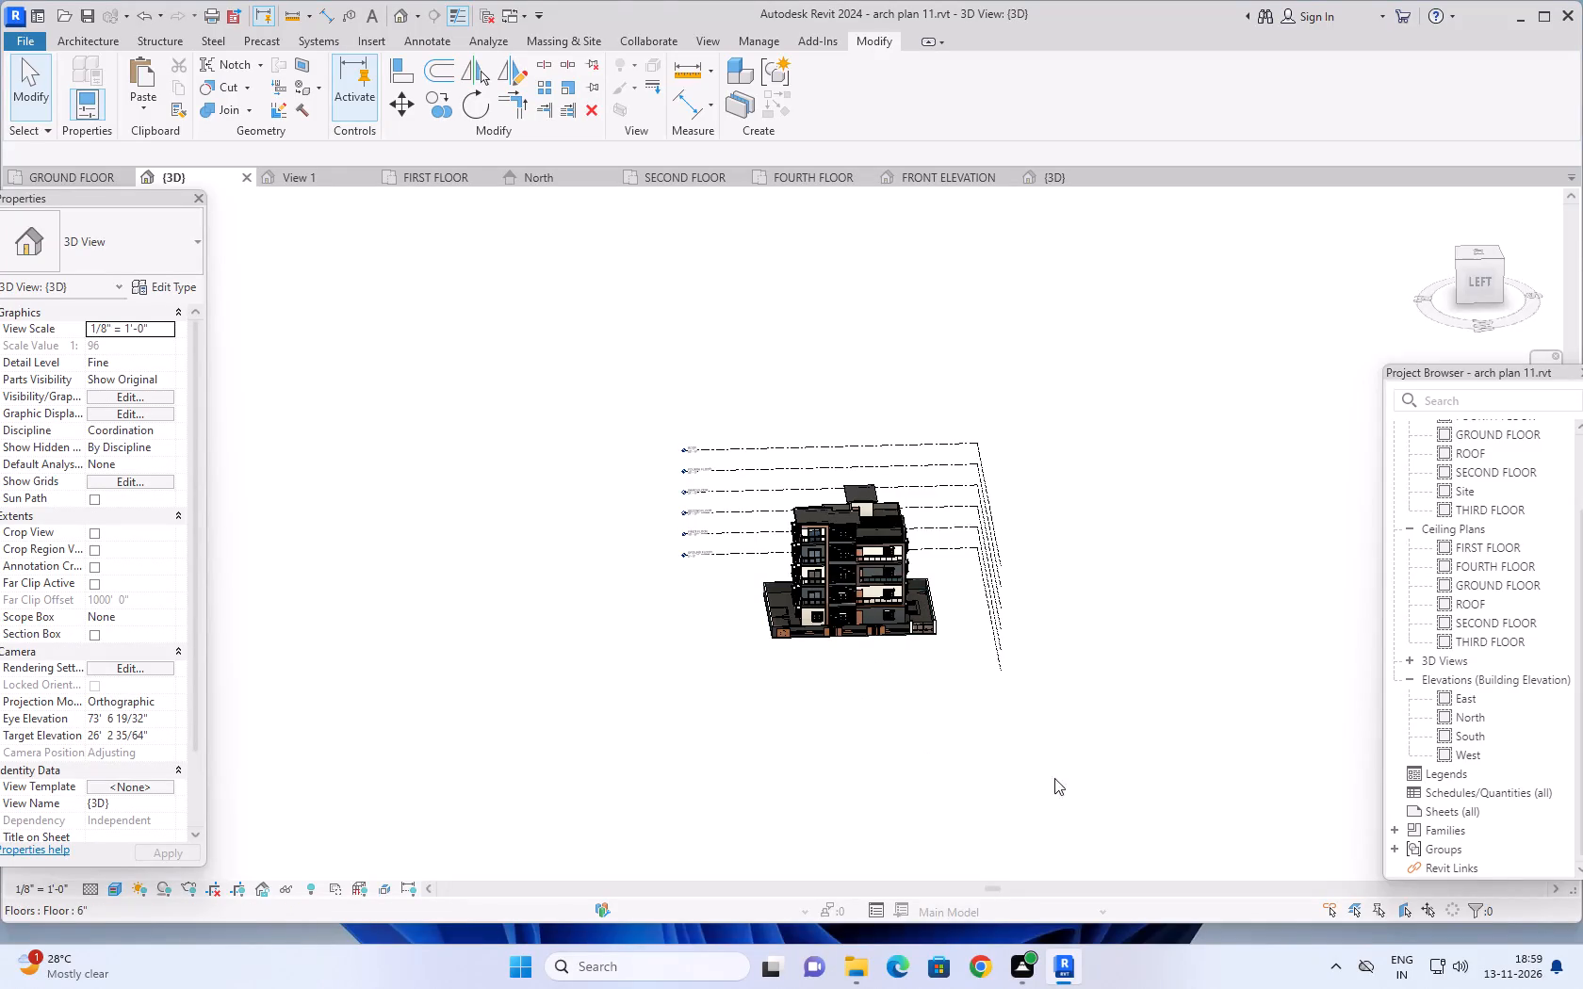
Examine the building's exterior in the {3D} view, and check the South elevation.
{"action": "middle_click_drag", "start_coordinate": [1078, 763], "coordinate": [1069, 662]}
{"action": "scroll", "coordinate": [843, 694], "scroll_direction": "up", "scroll_amount": 4}
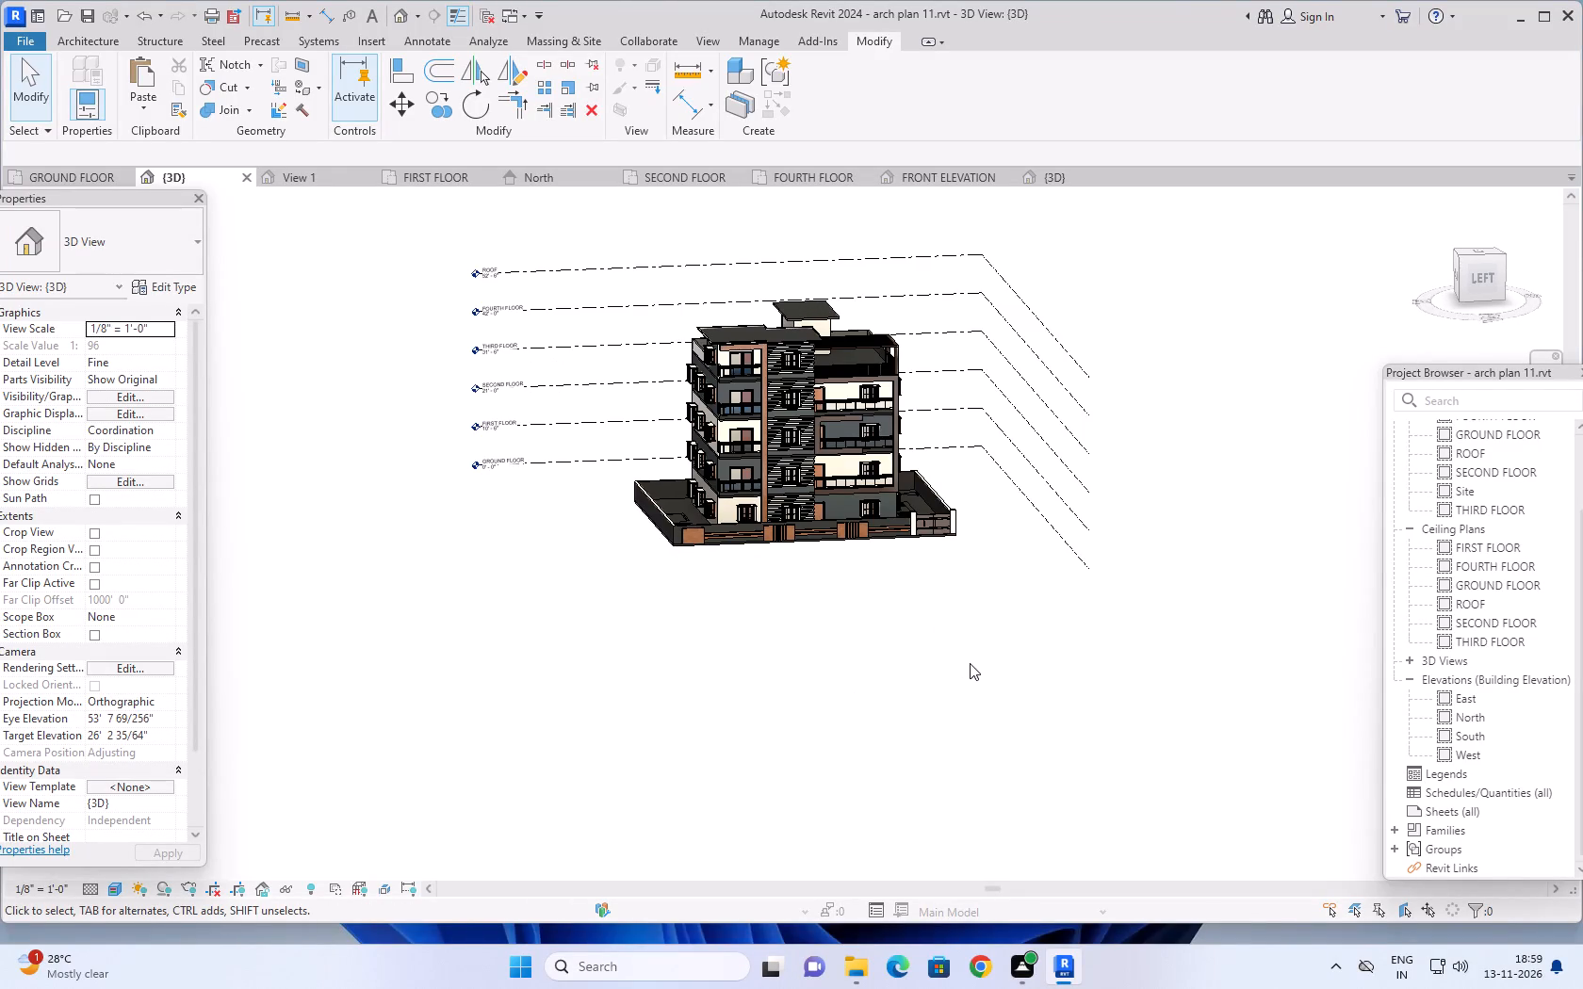
{"action": "key", "text": "Escape"}
{"action": "key", "text": "Escape"}
{"action": "scroll", "coordinate": [1461, 738], "scroll_direction": "down", "scroll_amount": 1}
{"action": "double_click", "coordinate": [1482, 735]}
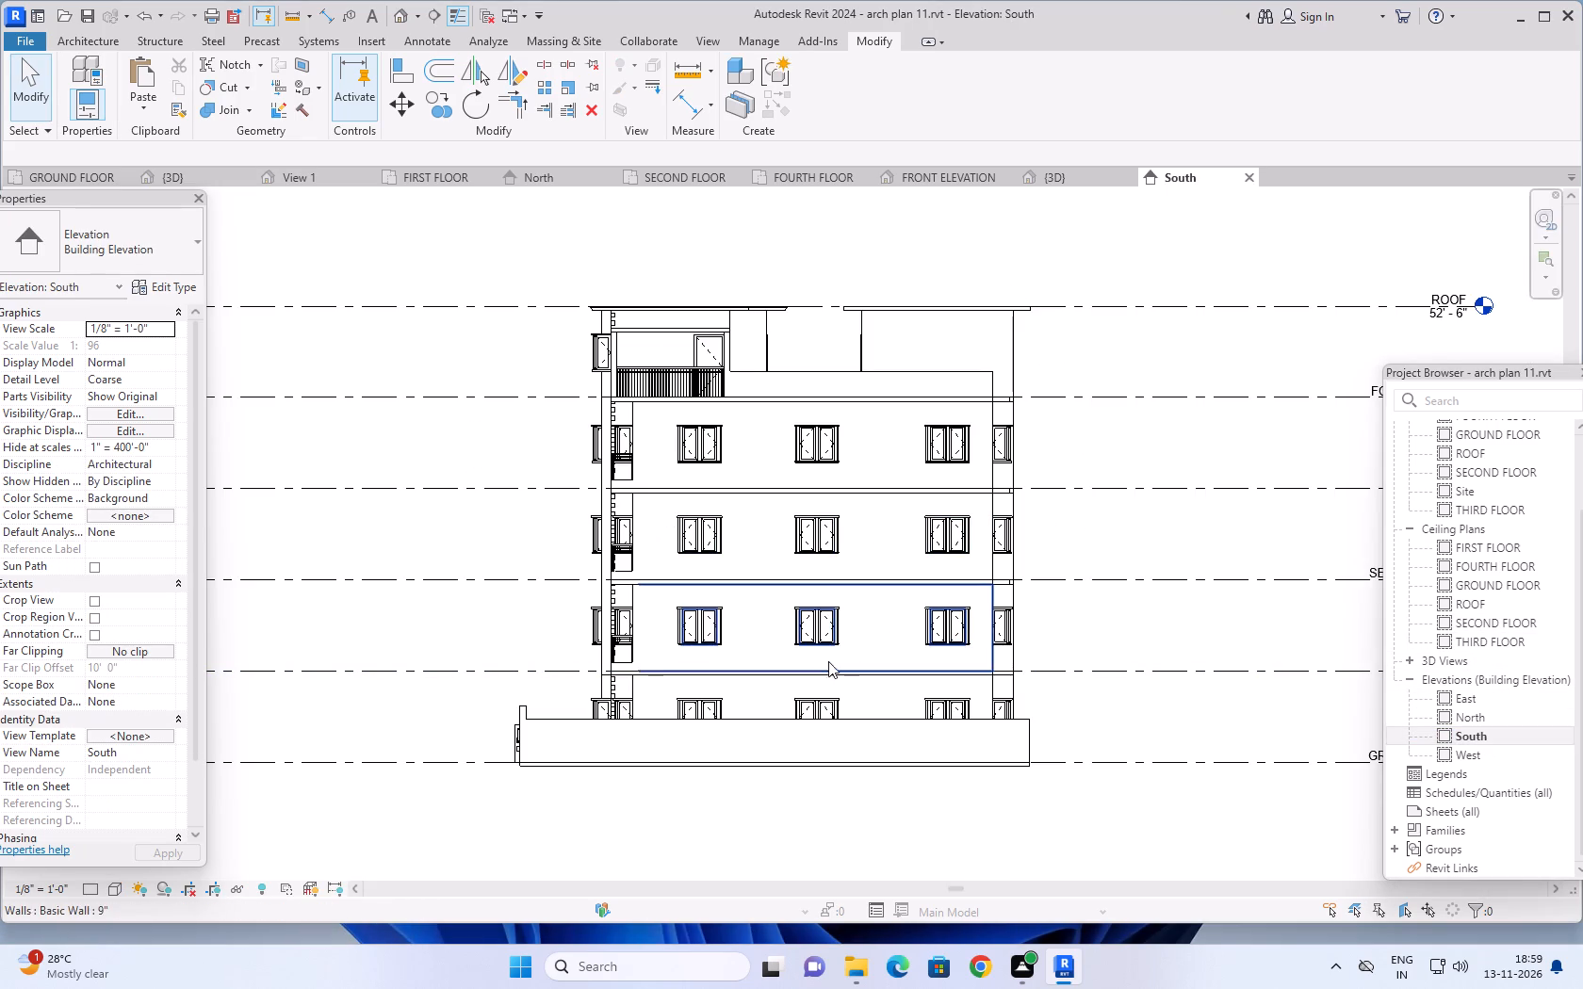
Set the West elevation view to Fine detail level and Realistic visual style.
{"action": "double_click", "coordinate": [1482, 755]}
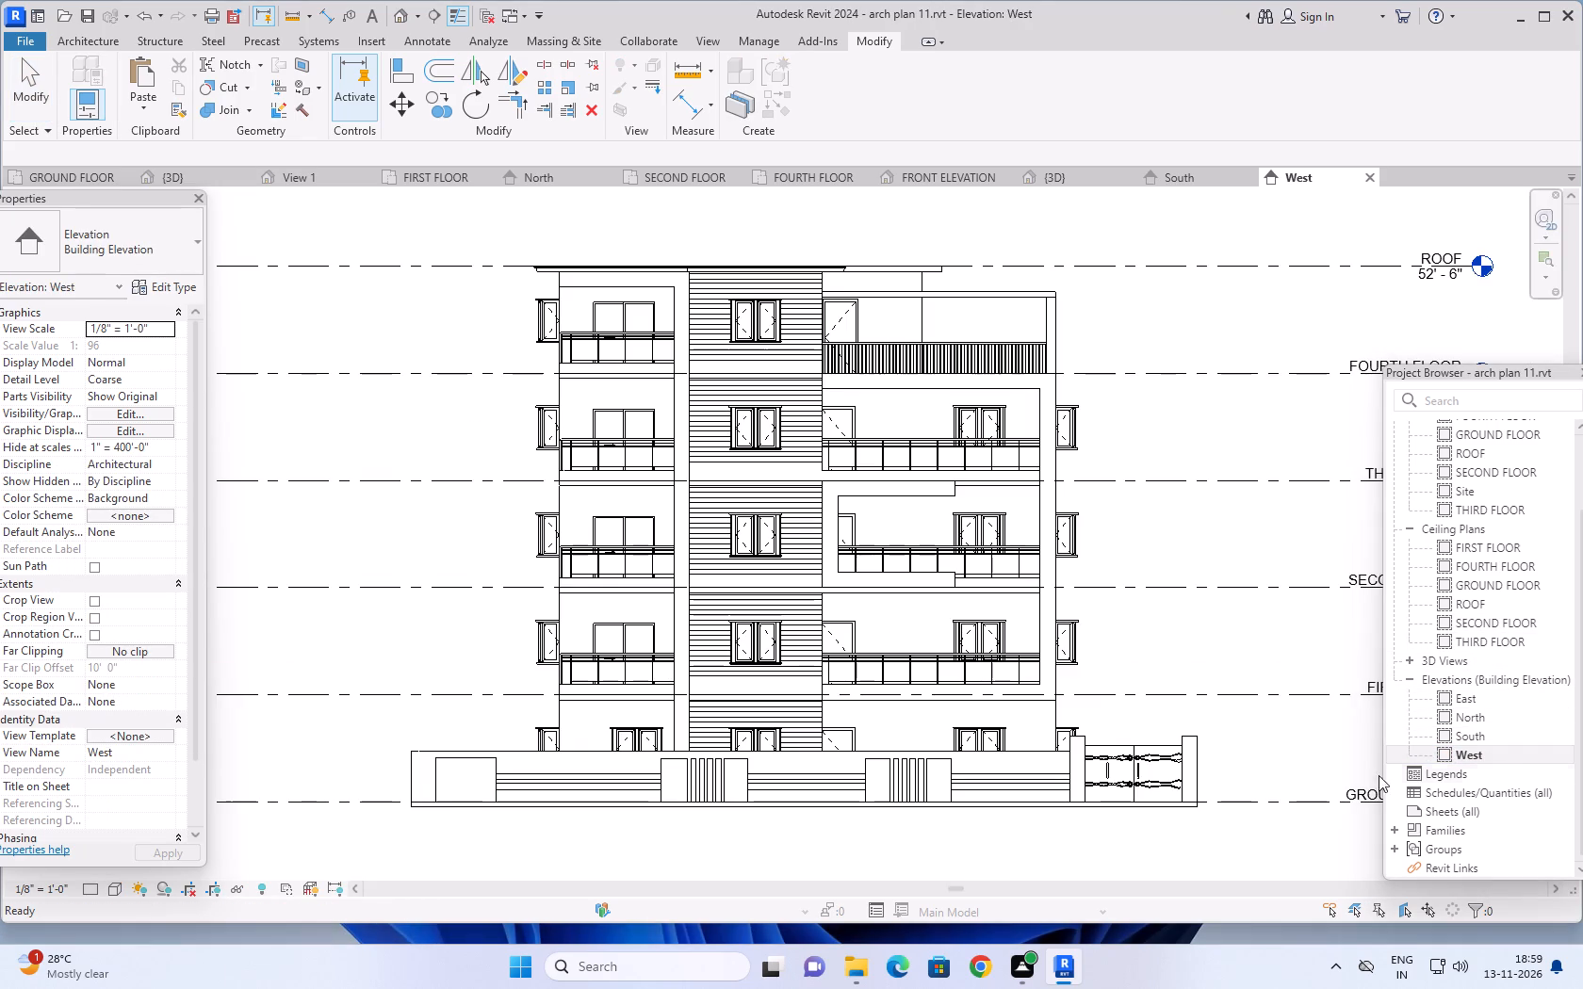
{"action": "scroll", "coordinate": [1185, 602], "scroll_direction": "down", "scroll_amount": 3}
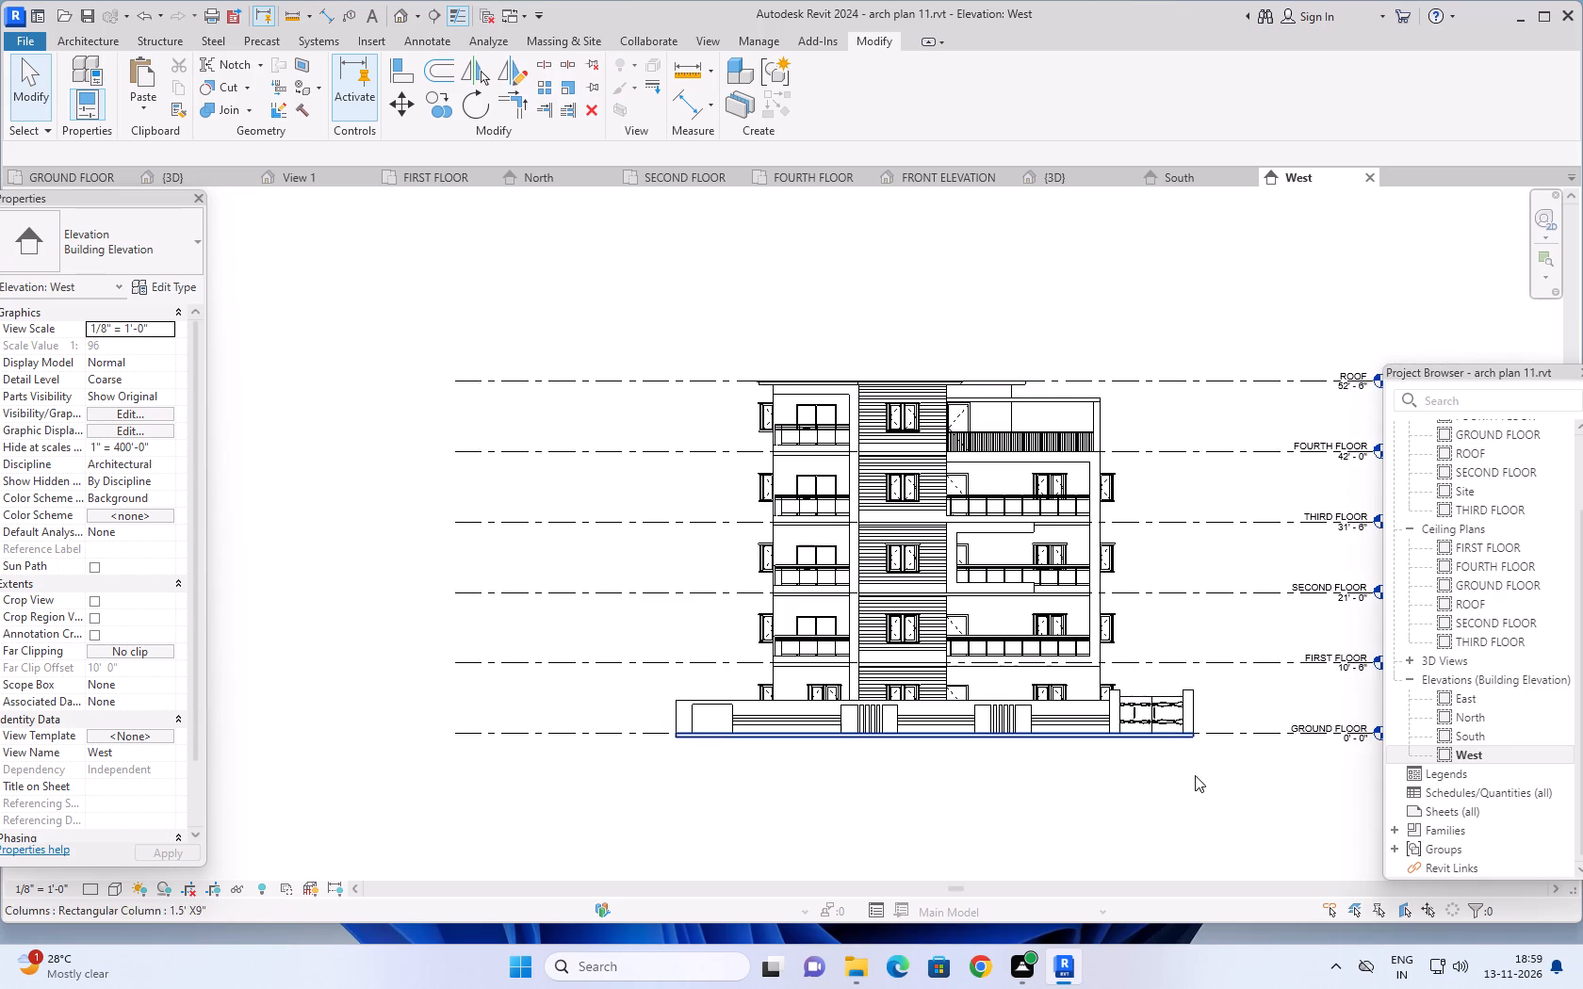
{"action": "middle_click_drag", "start_coordinate": [1185, 794], "coordinate": [1041, 715]}
{"action": "scroll", "coordinate": [1049, 719], "scroll_direction": "down", "scroll_amount": 2}
{"action": "middle_click_drag", "start_coordinate": [1118, 738], "coordinate": [1093, 745]}
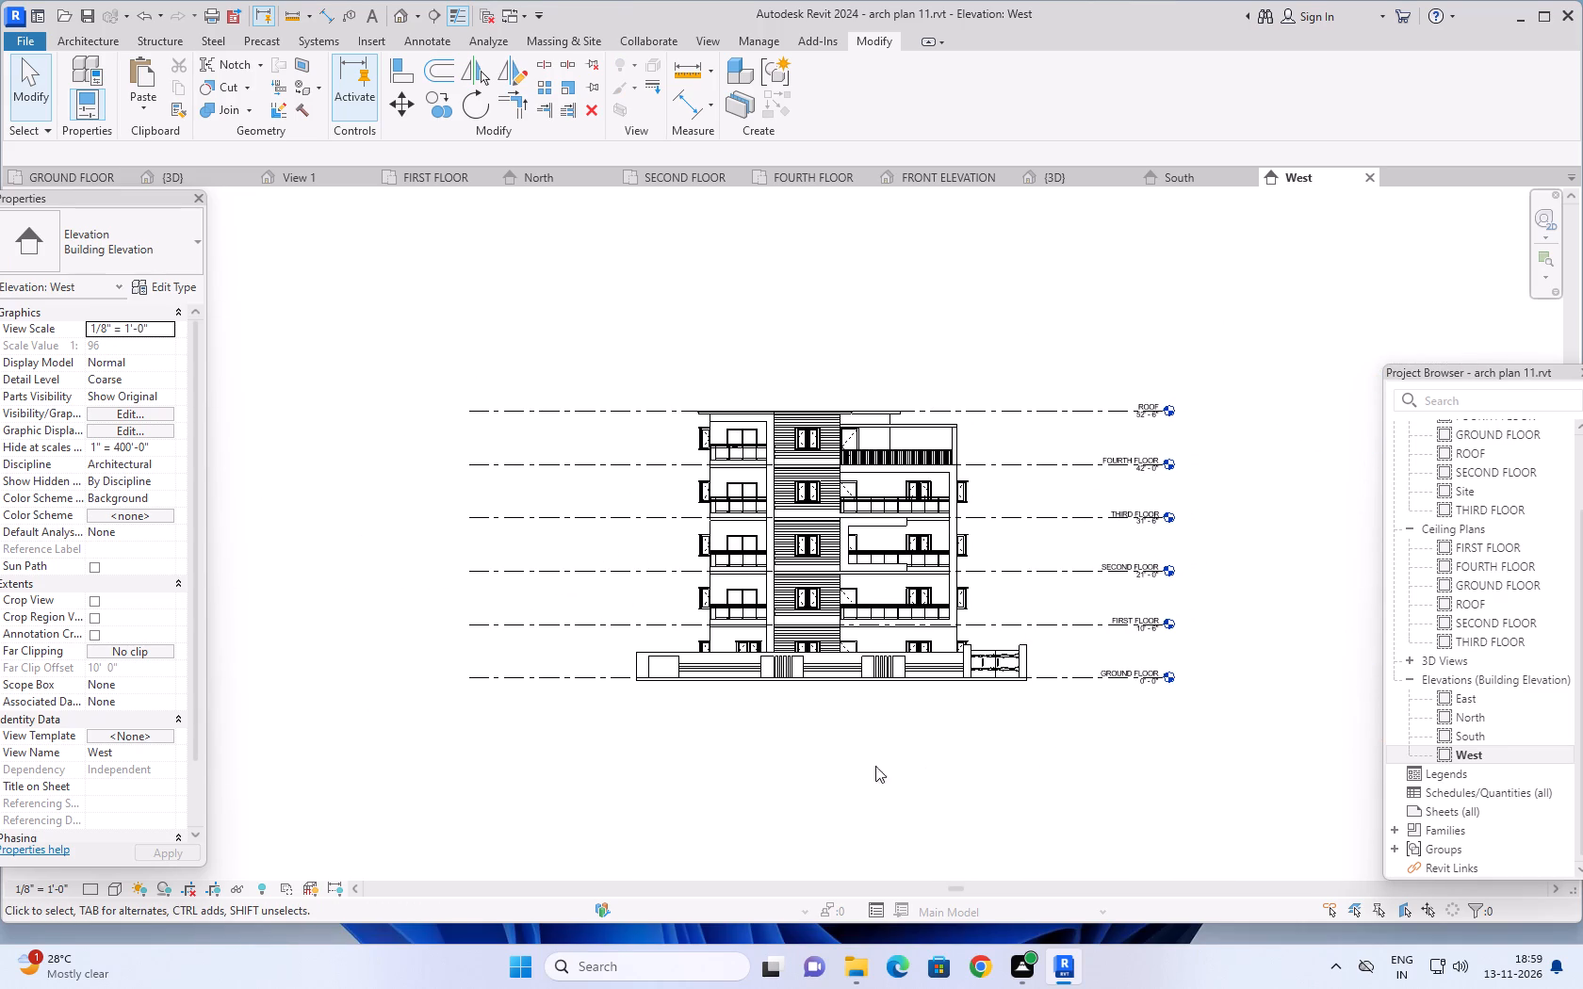
{"action": "left_click", "coordinate": [93, 890]}
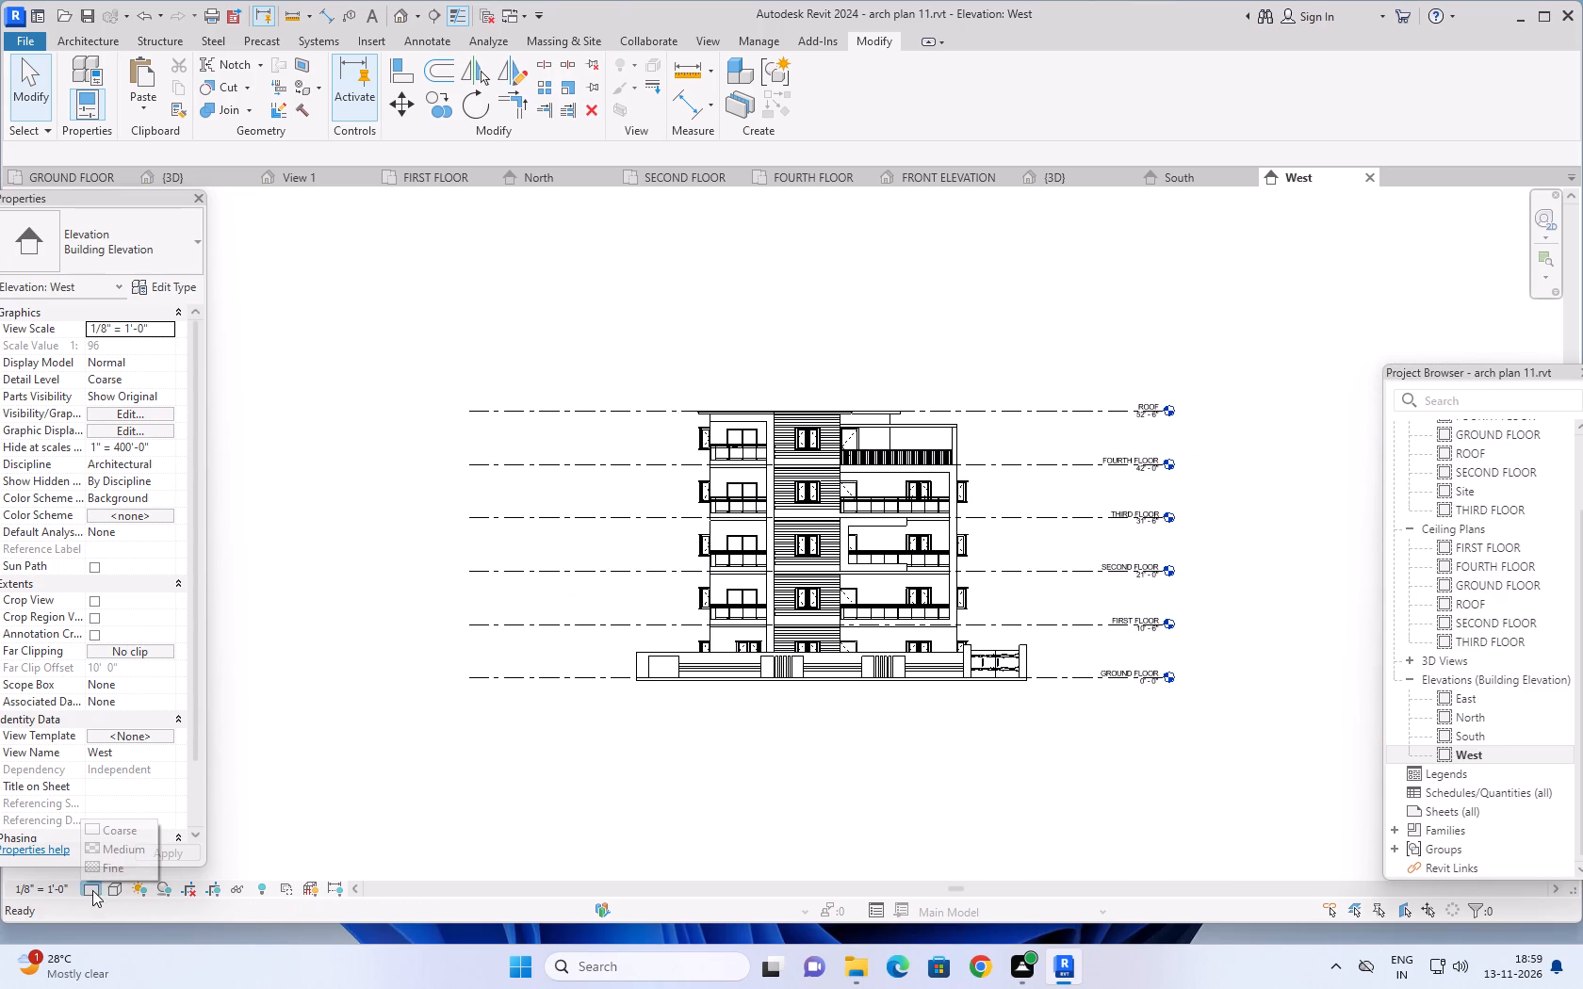
{"action": "left_click", "coordinate": [106, 868]}
{"action": "left_click", "coordinate": [110, 888]}
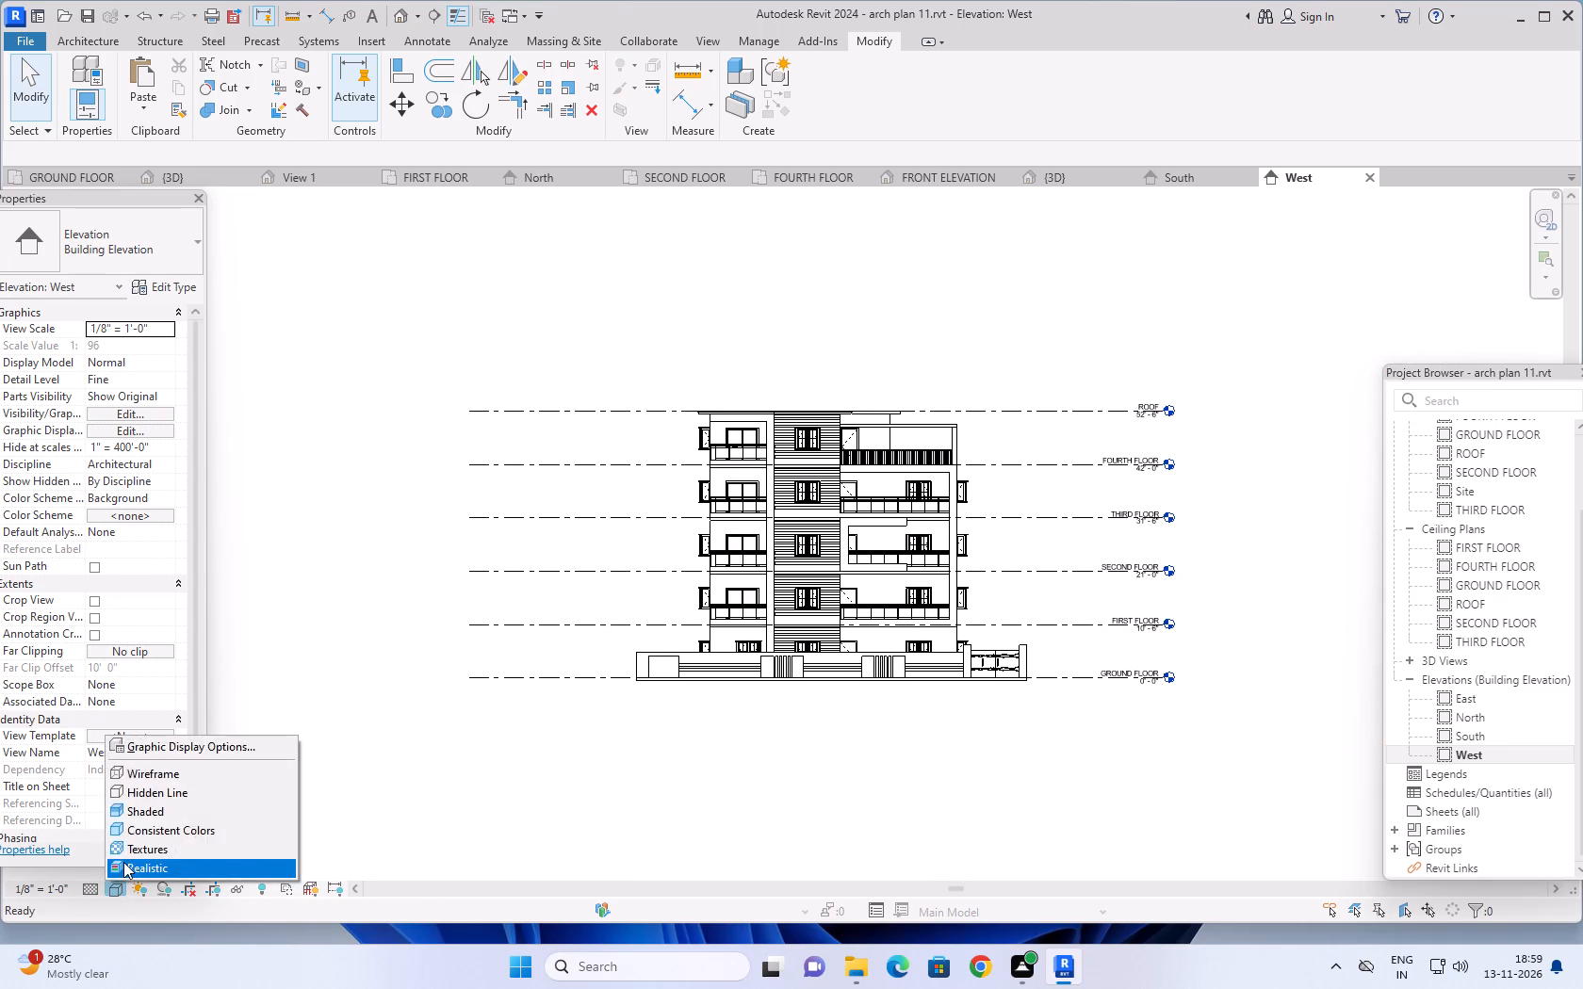
{"action": "left_click", "coordinate": [123, 862]}
{"action": "key", "text": "Escape"}
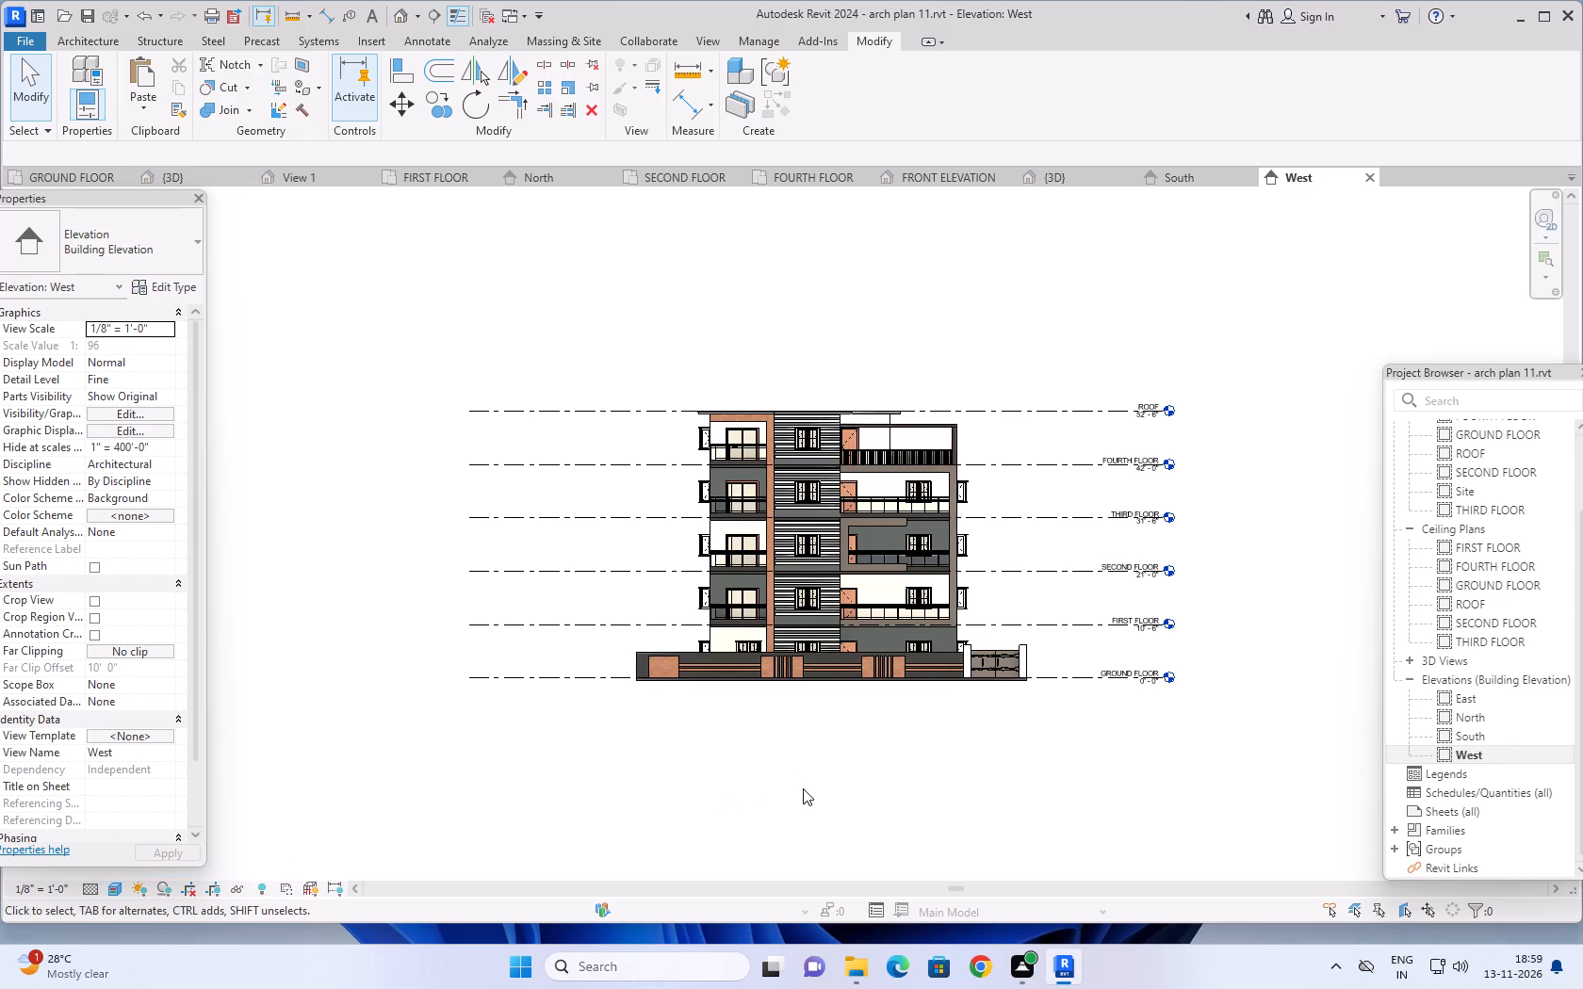
{"action": "scroll", "coordinate": [798, 767], "scroll_direction": "up", "scroll_amount": 1}
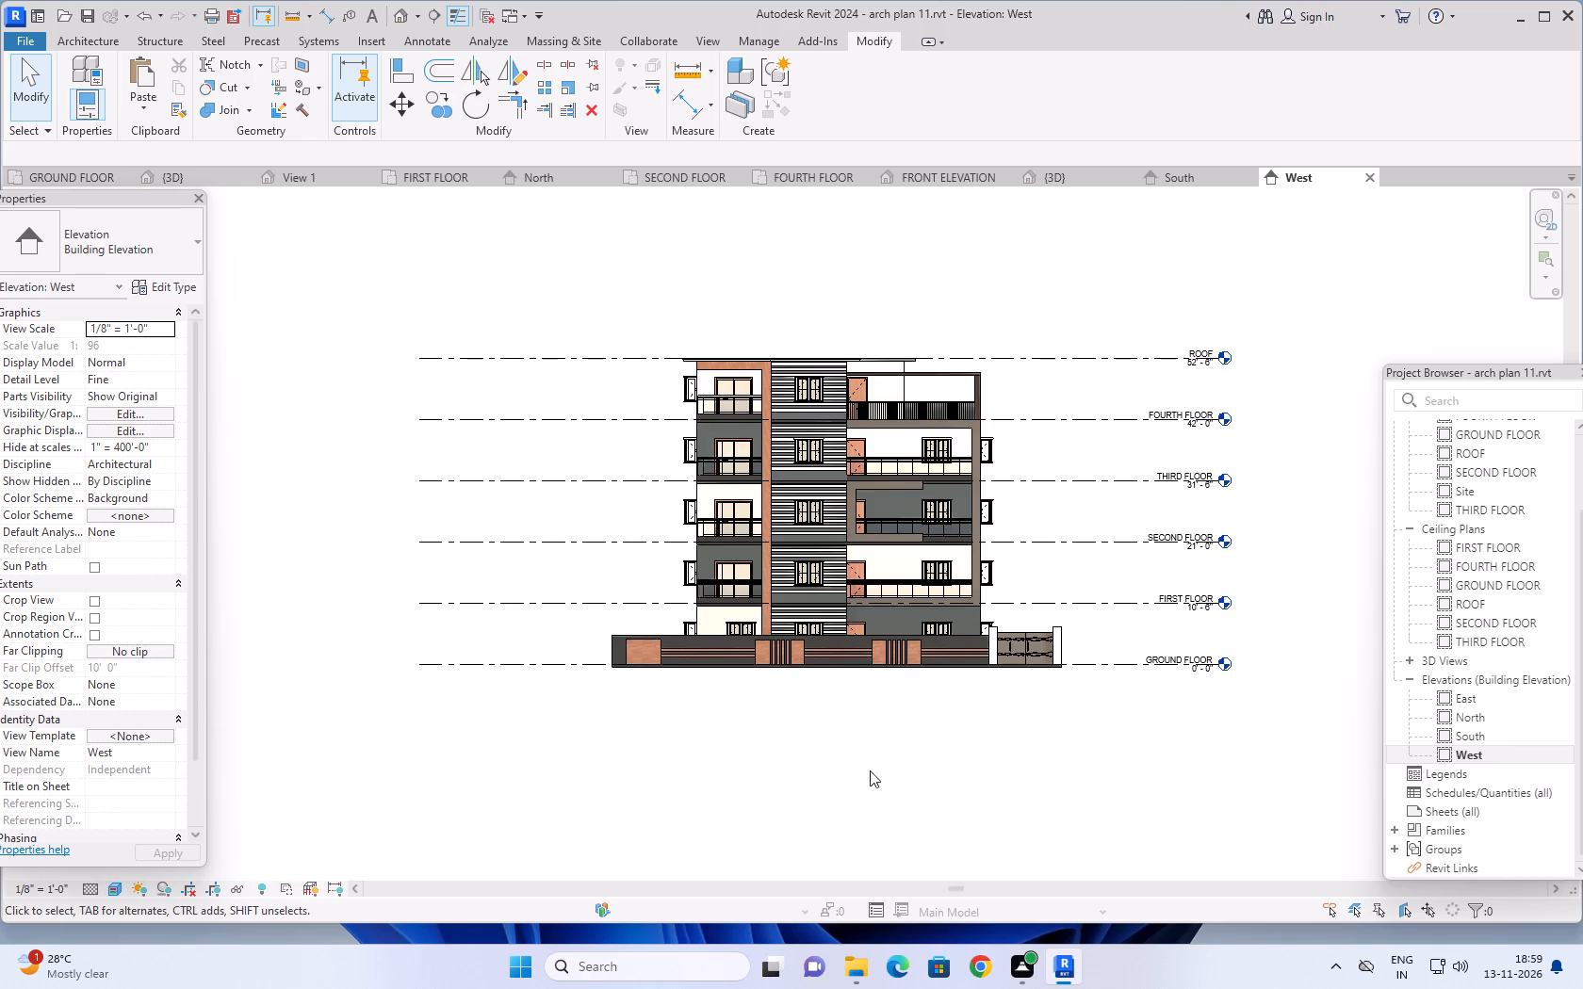
{"action": "middle_click_drag", "start_coordinate": [898, 774], "coordinate": [884, 785]}
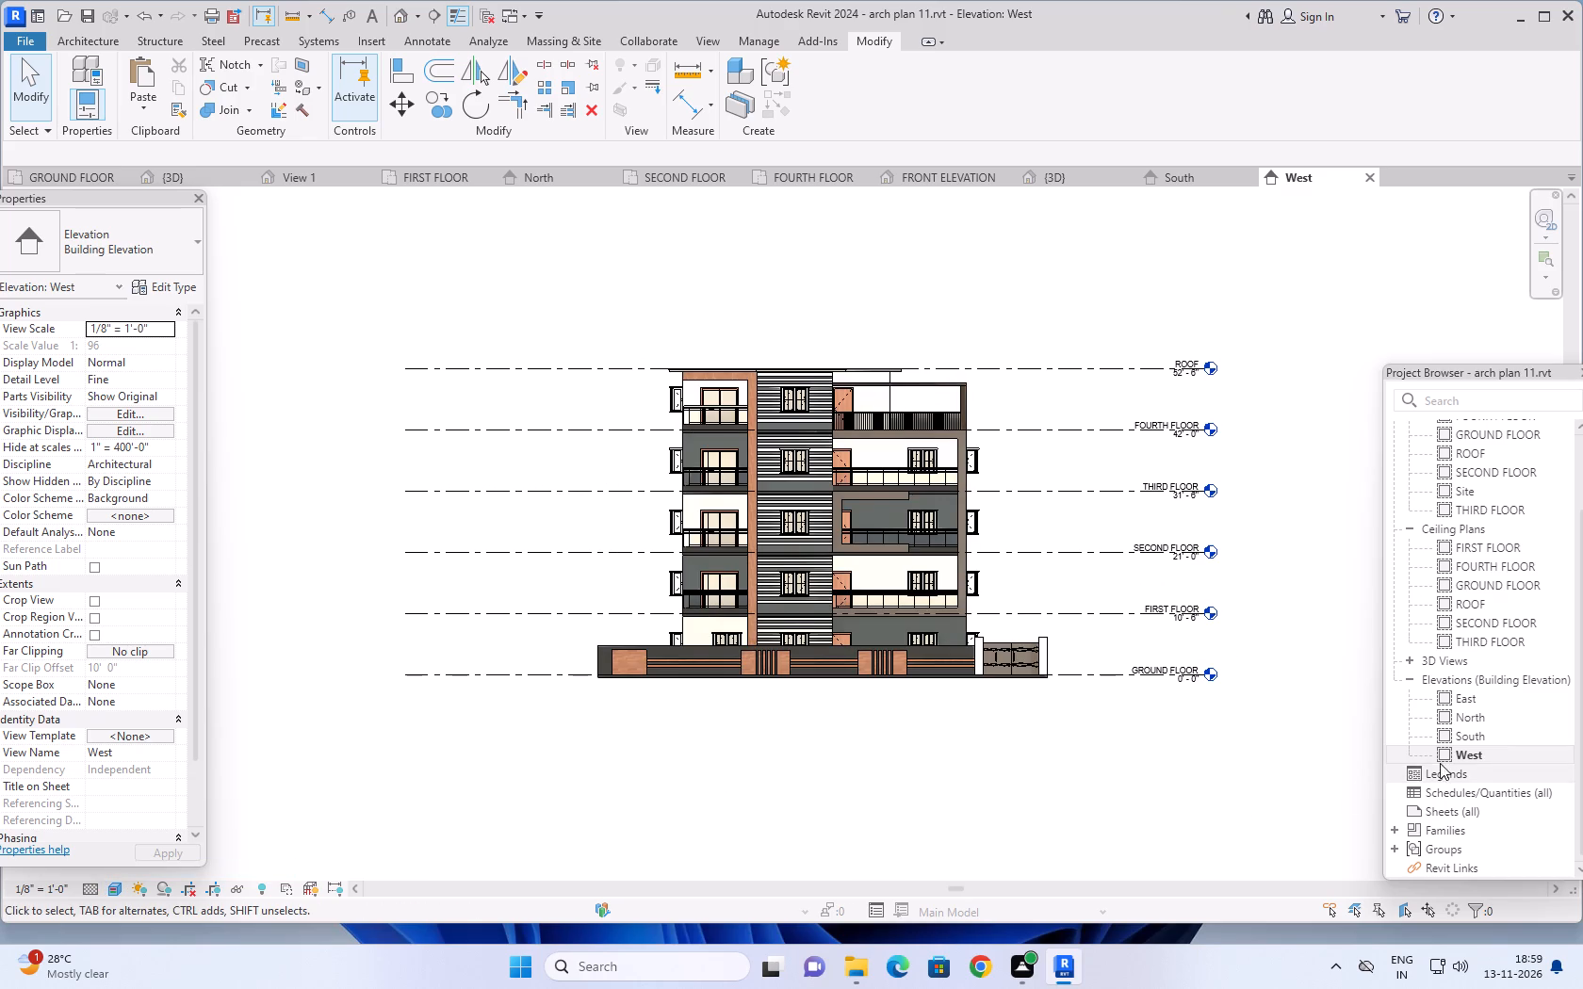
Rename the West elevation view as FRONT ELEVATION.
{"action": "scroll", "coordinate": [121, 680], "scroll_direction": "down", "scroll_amount": 3}
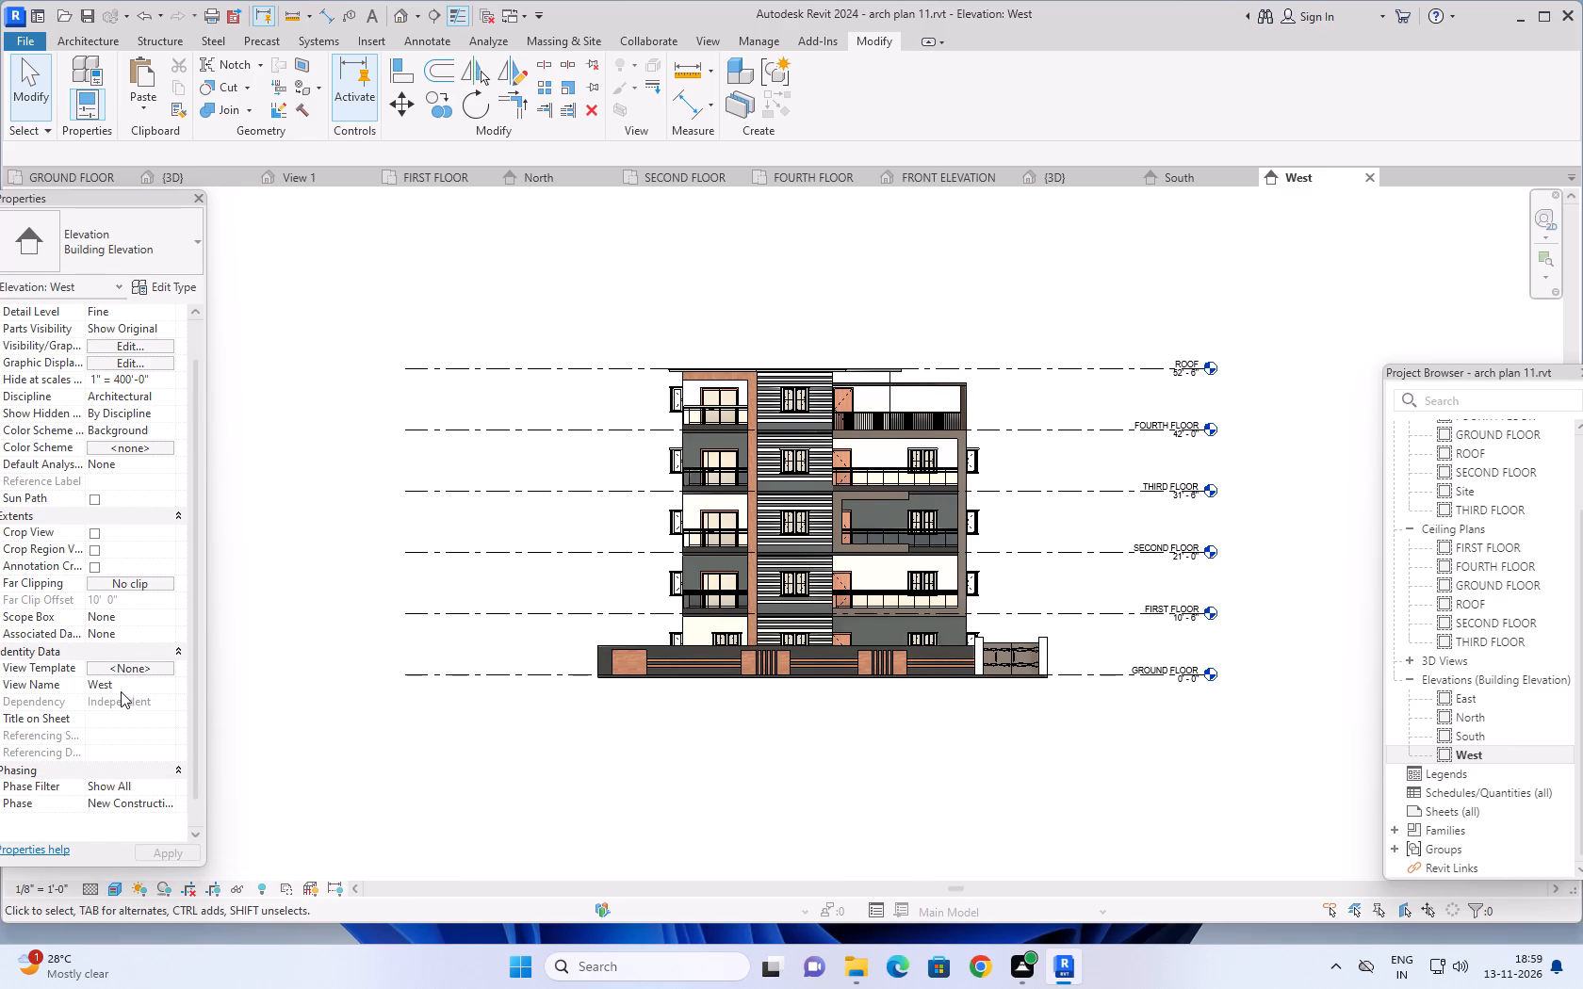
{"action": "scroll", "coordinate": [120, 700], "scroll_direction": "down", "scroll_amount": 1}
{"action": "left_click", "coordinate": [122, 683]}
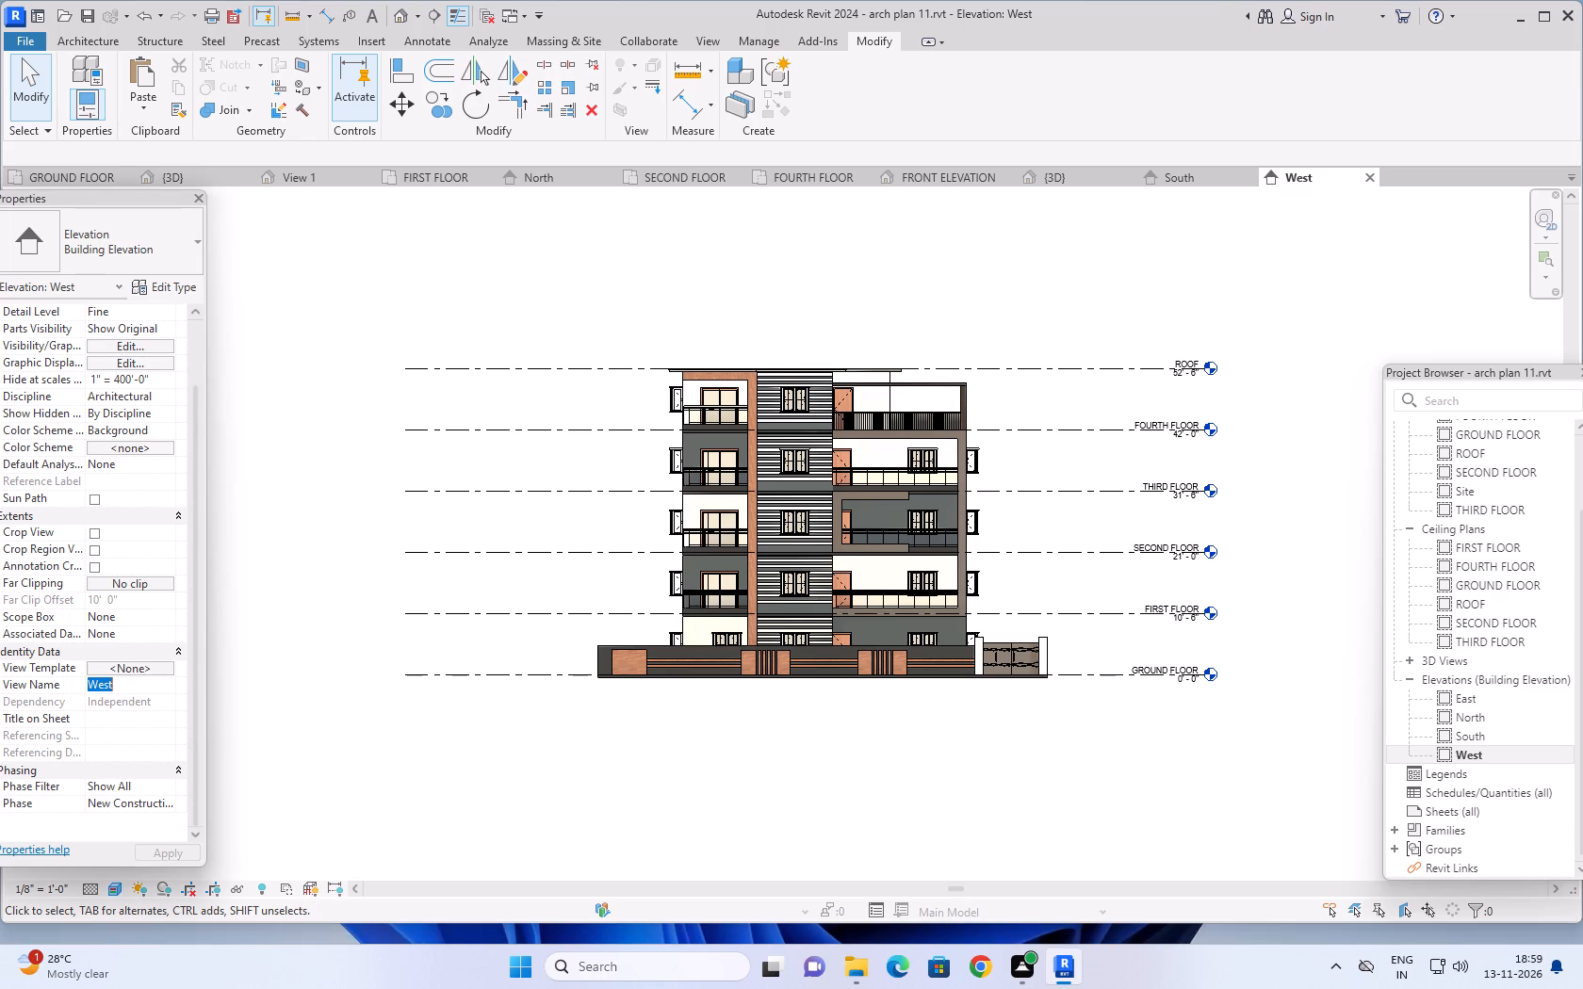
{"action": "type", "text": "FRONT ELEVATION"}
{"action": "left_click", "coordinate": [248, 718]}
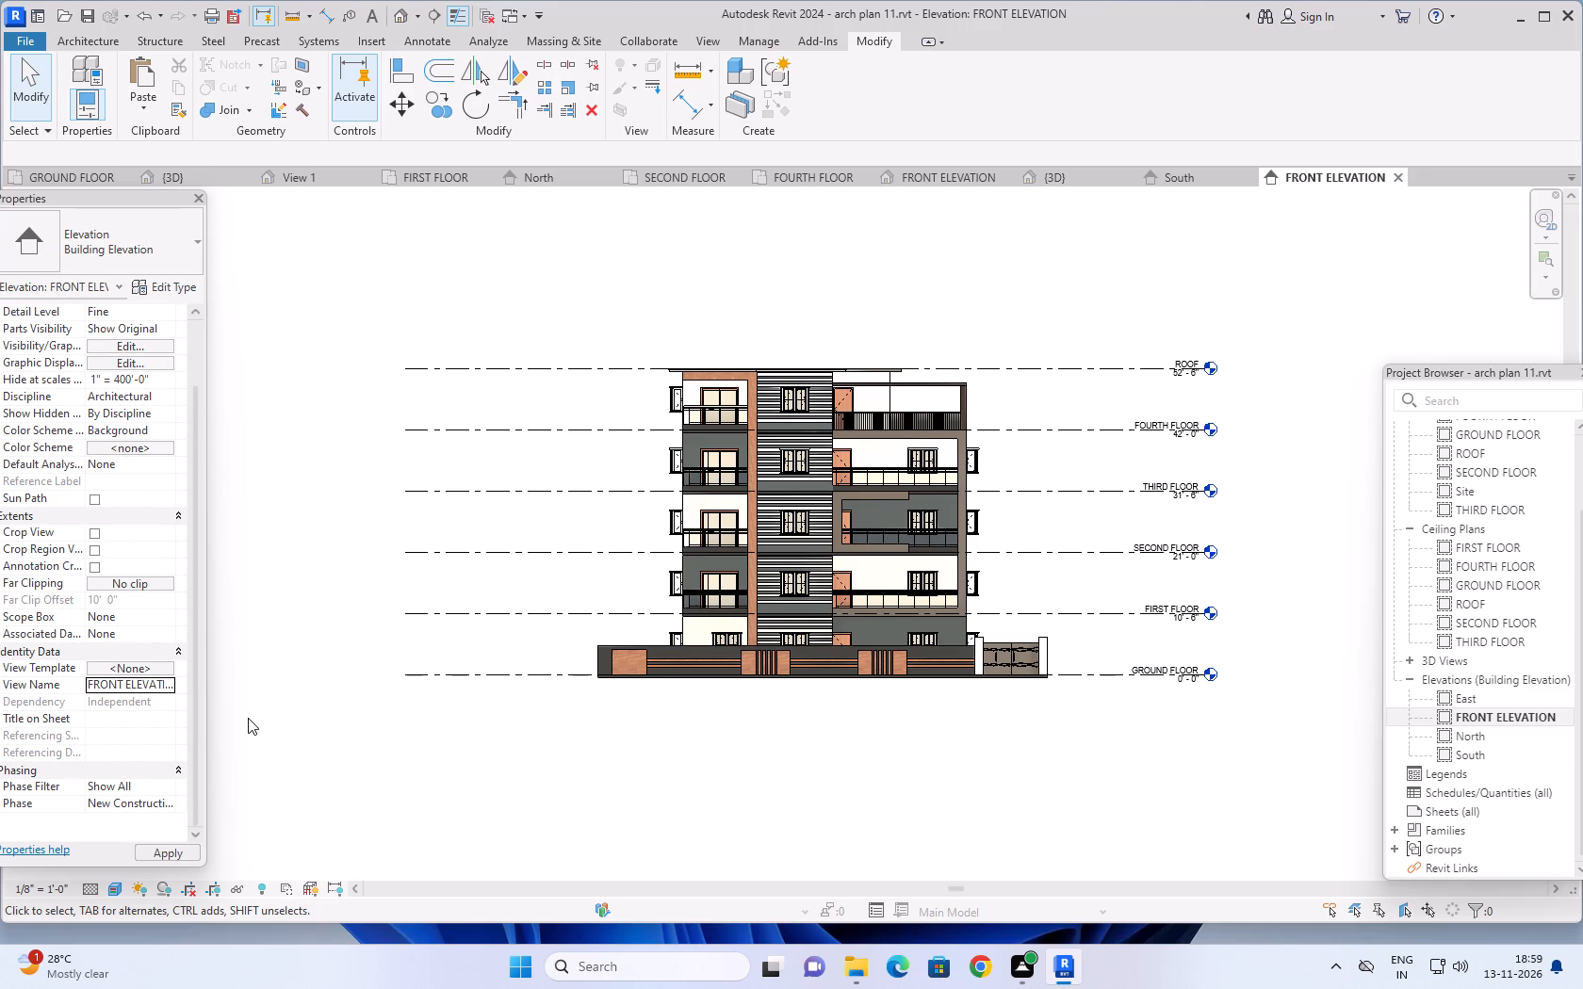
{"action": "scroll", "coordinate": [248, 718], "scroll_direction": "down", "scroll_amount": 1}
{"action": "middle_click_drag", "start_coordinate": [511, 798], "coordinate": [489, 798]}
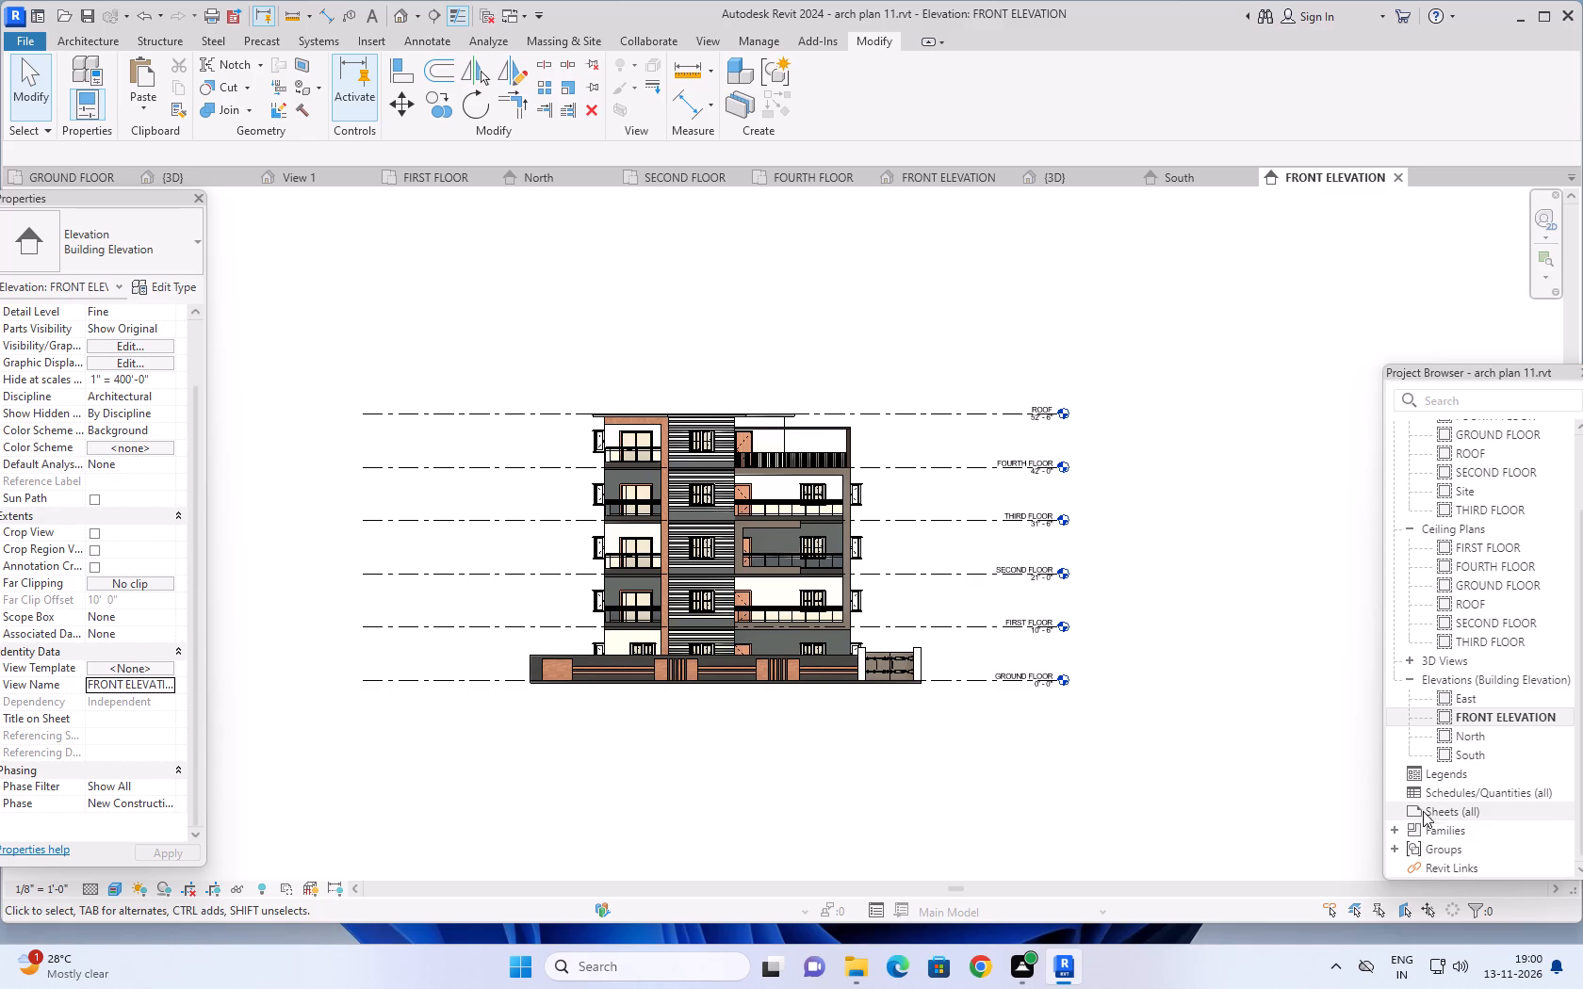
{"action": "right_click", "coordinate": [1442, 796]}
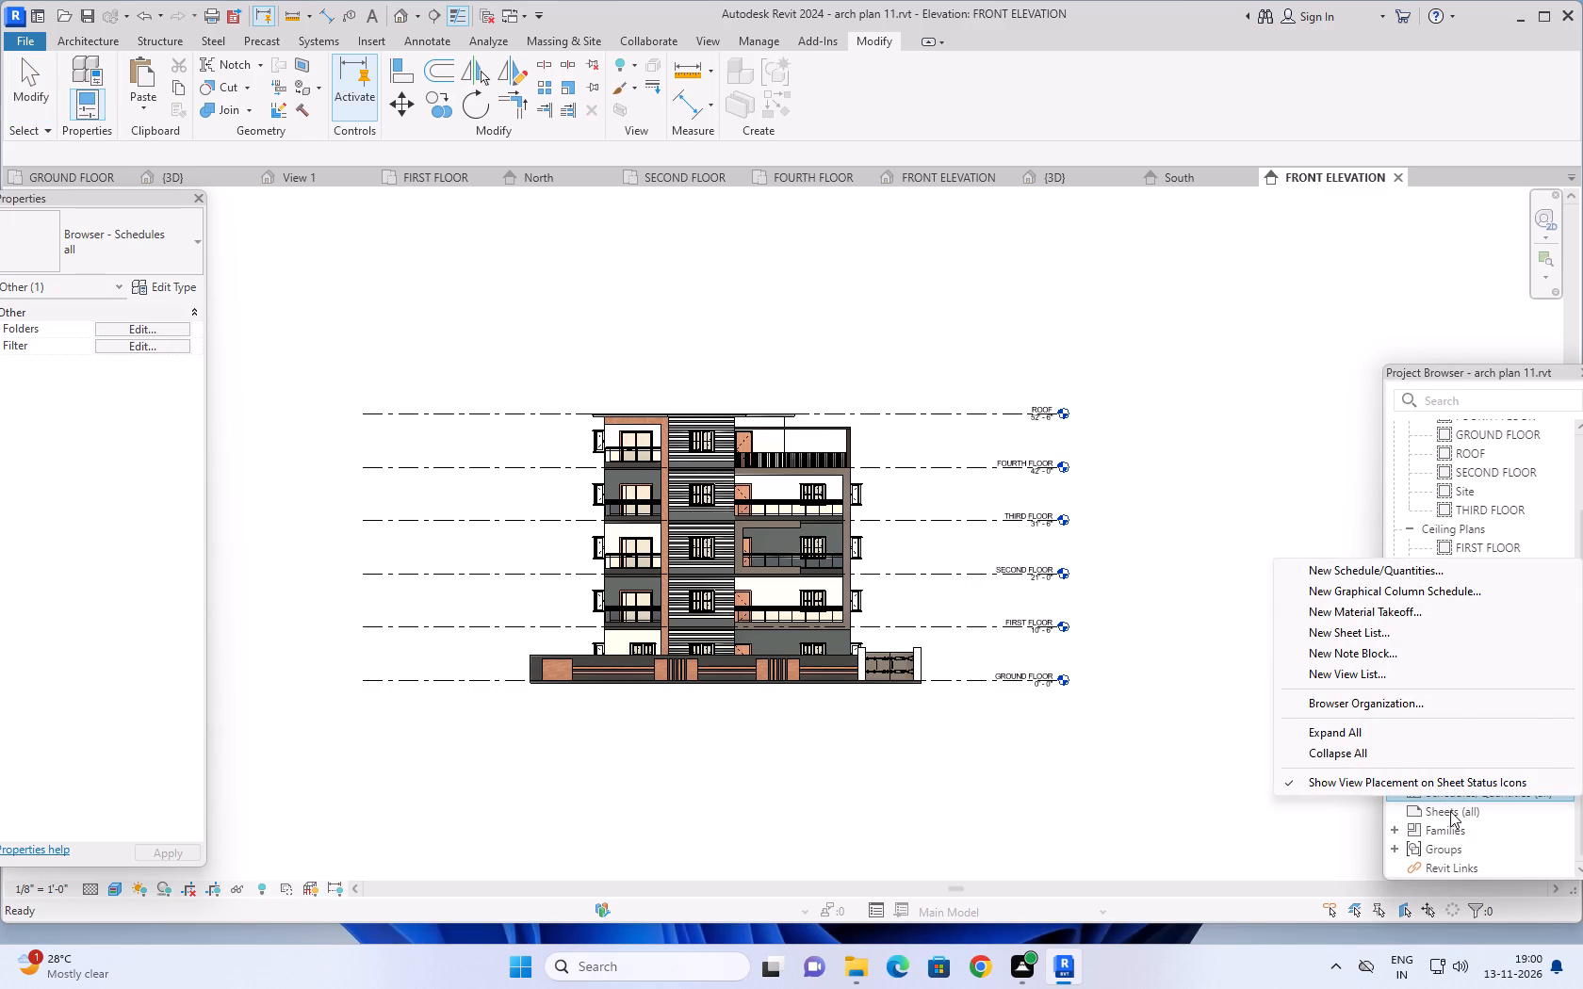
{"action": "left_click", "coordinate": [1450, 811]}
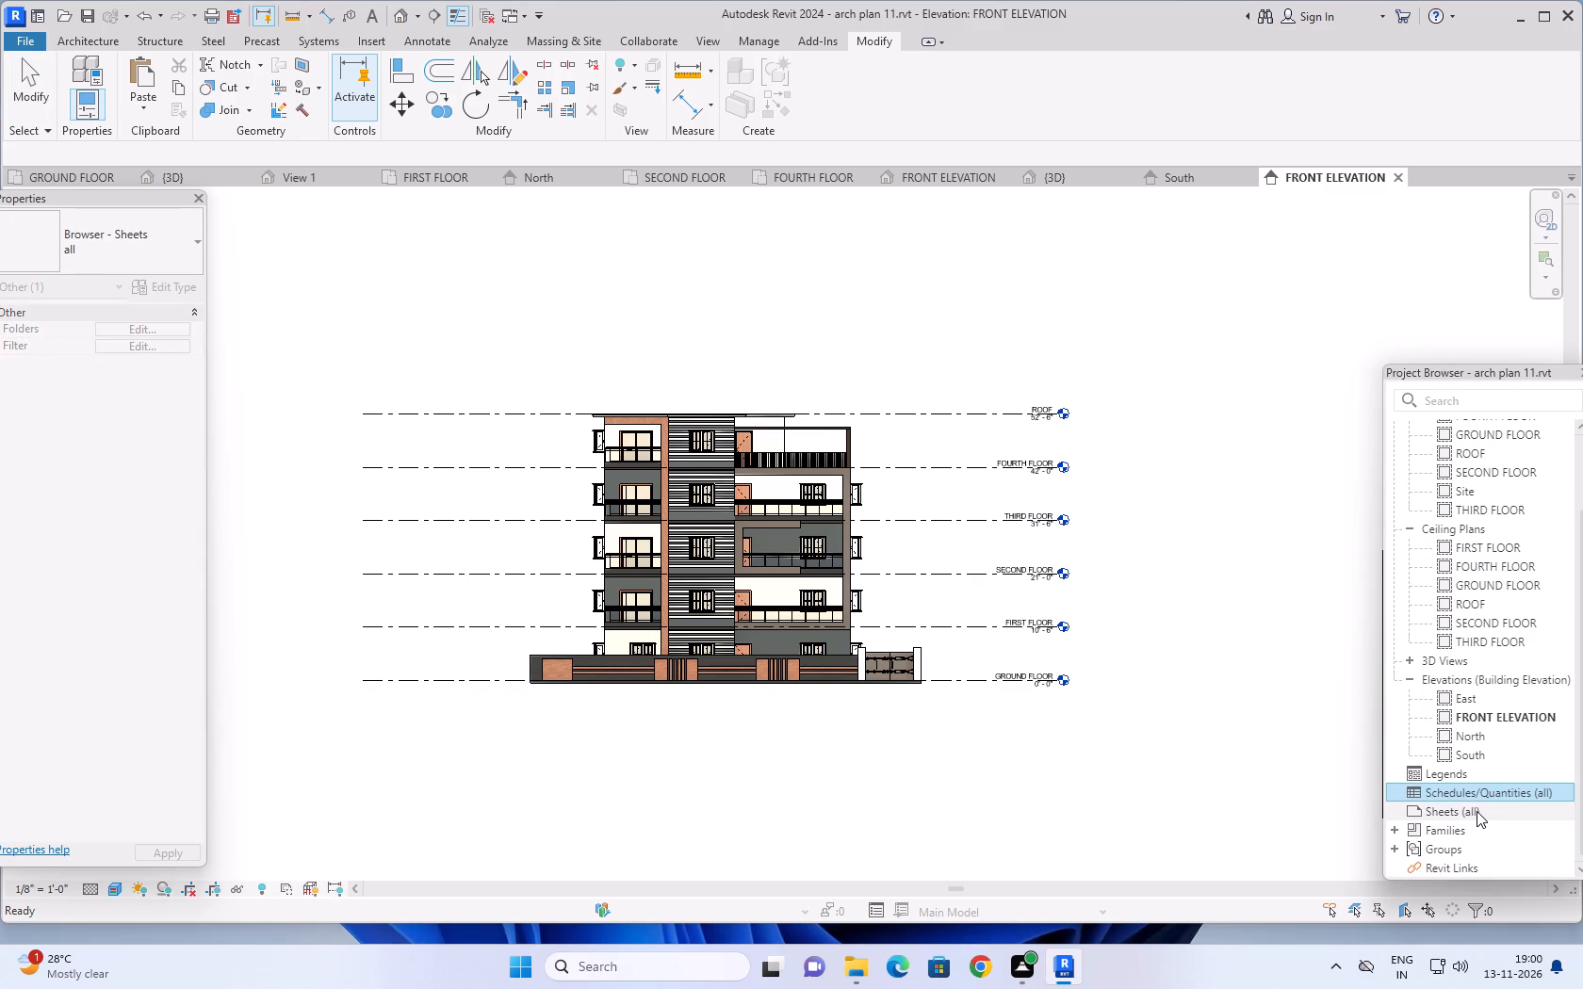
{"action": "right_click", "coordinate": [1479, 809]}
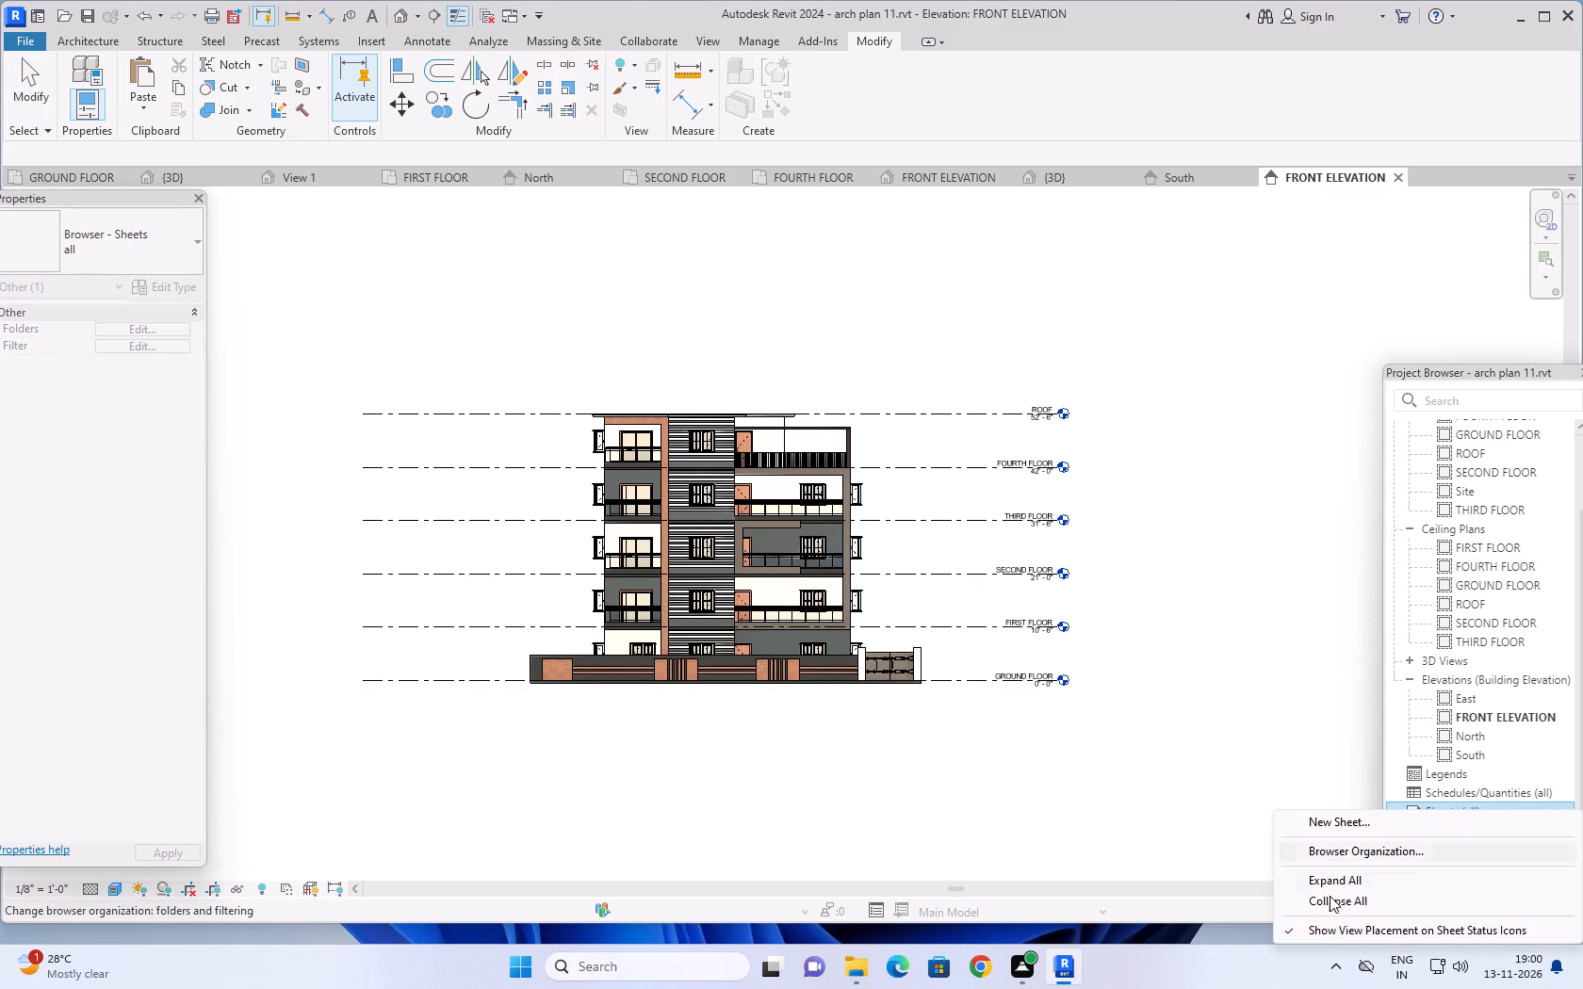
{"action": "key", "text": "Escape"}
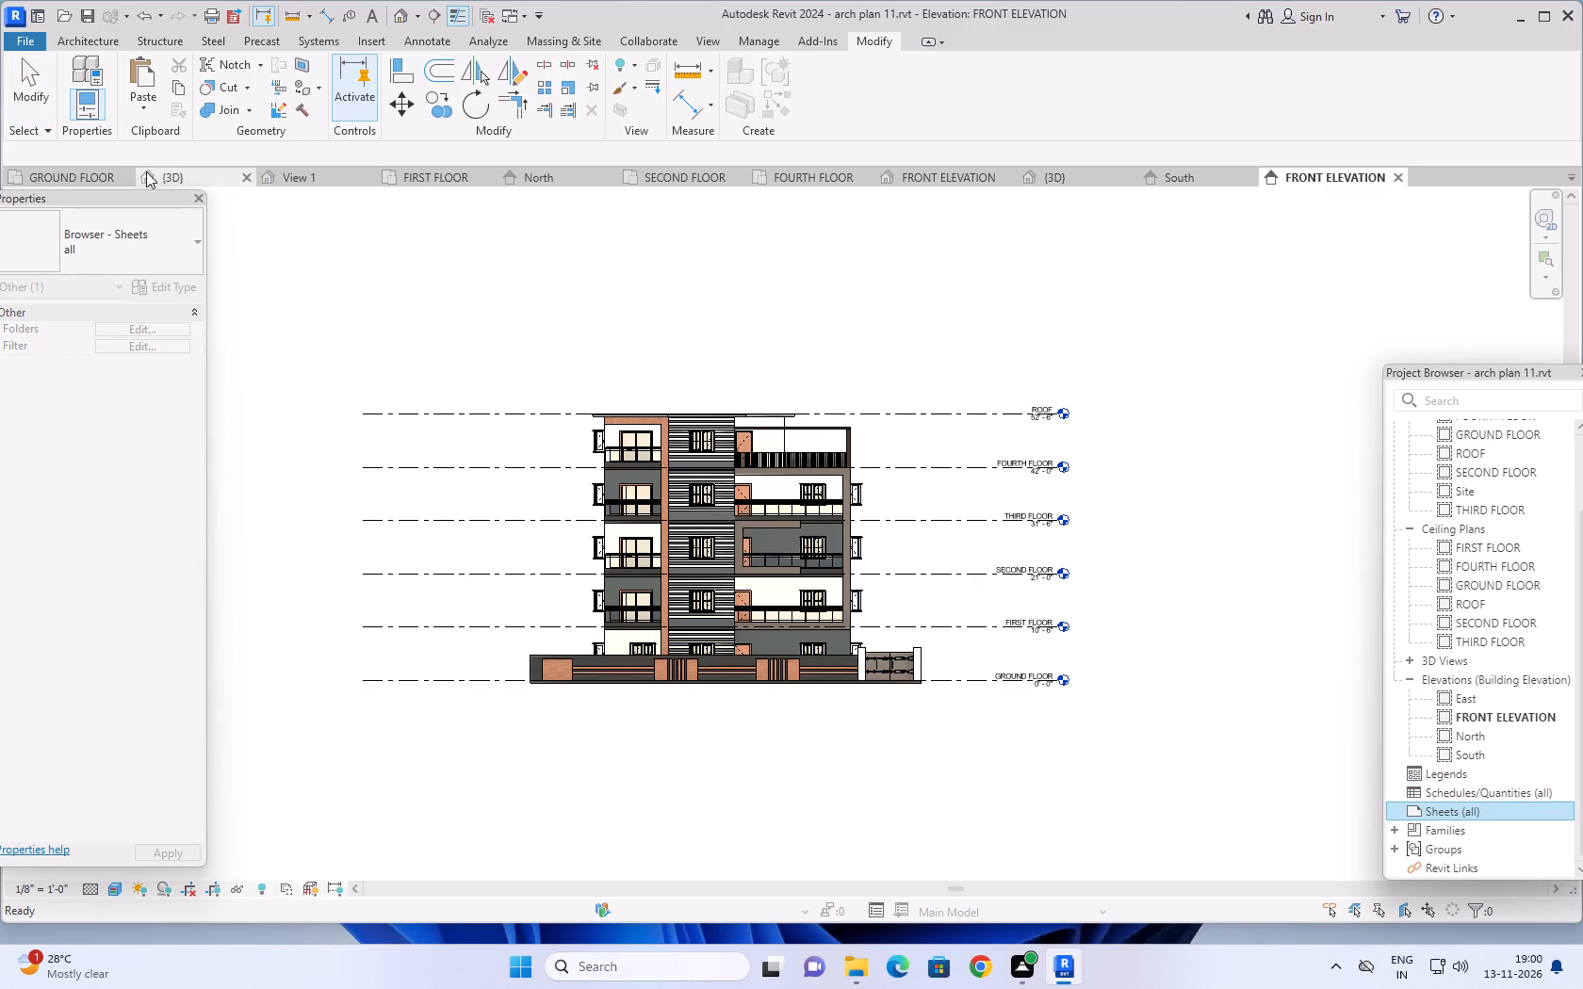
Place a perspective camera in the GROUND FLOOR plan, with its eye west of the building and its target beyond the east boundary.
{"action": "left_click", "coordinate": [54, 171]}
{"action": "scroll", "coordinate": [638, 353], "scroll_direction": "down", "scroll_amount": 6}
{"action": "middle_click_drag", "start_coordinate": [891, 453], "coordinate": [1048, 470]}
{"action": "scroll", "coordinate": [1048, 472], "scroll_direction": "down", "scroll_amount": 3}
{"action": "middle_click_drag", "start_coordinate": [1084, 483], "coordinate": [1077, 524]}
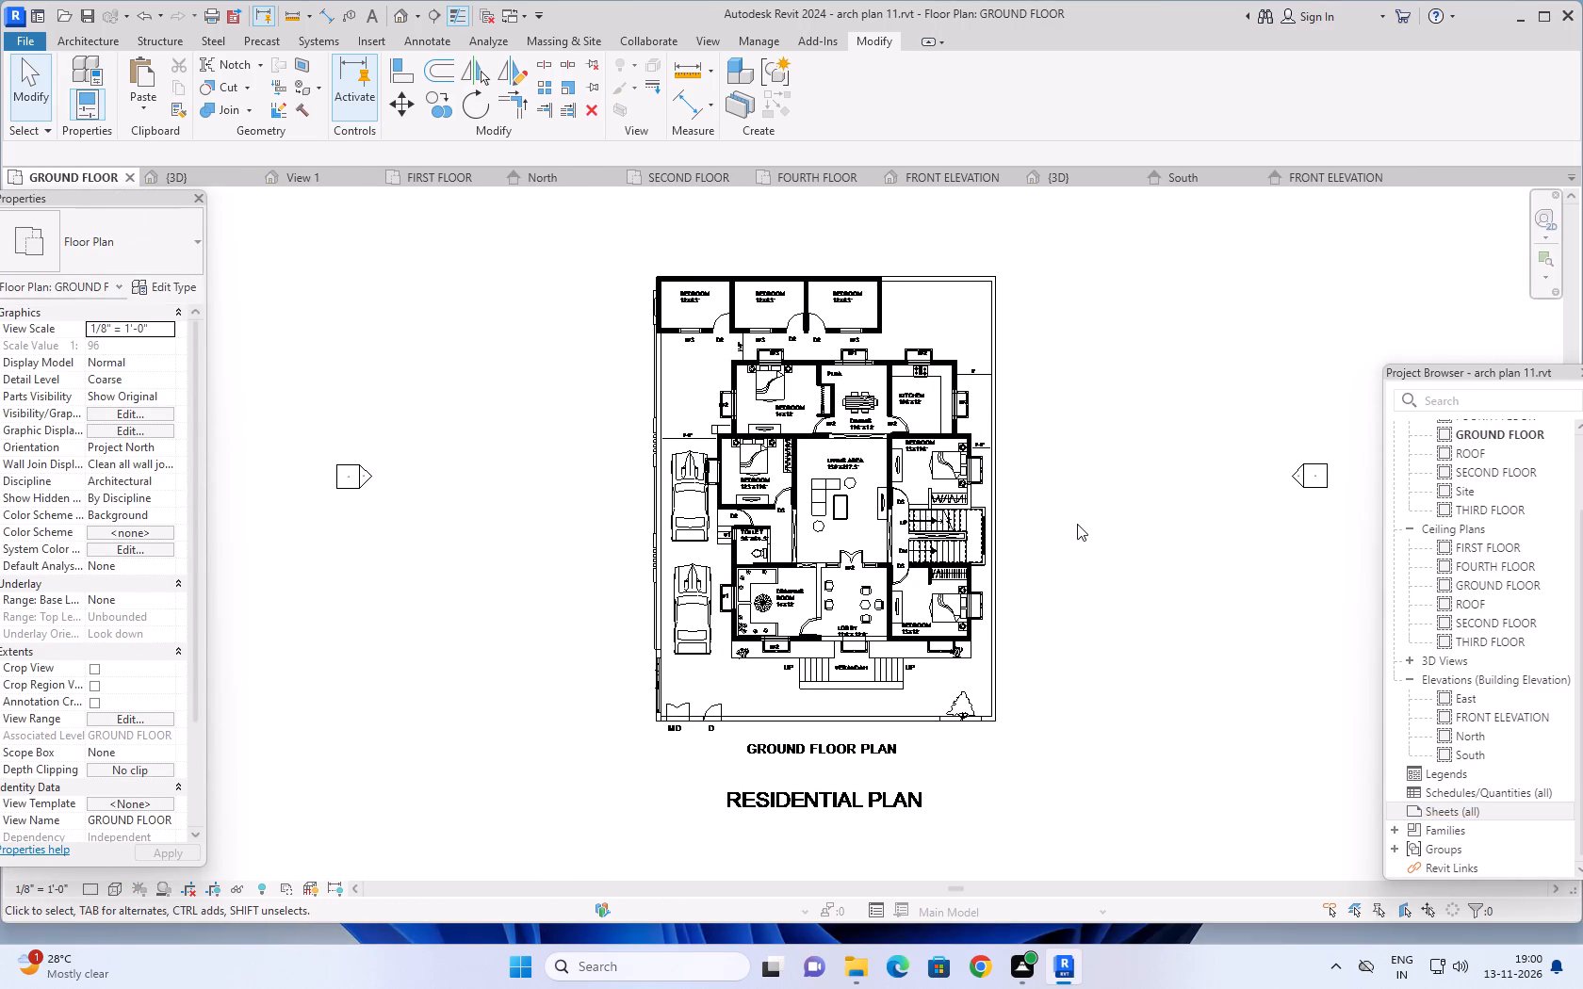
{"action": "scroll", "coordinate": [1077, 524], "scroll_direction": "down", "scroll_amount": 2}
{"action": "middle_click_drag", "start_coordinate": [1108, 520], "coordinate": [1091, 526]}
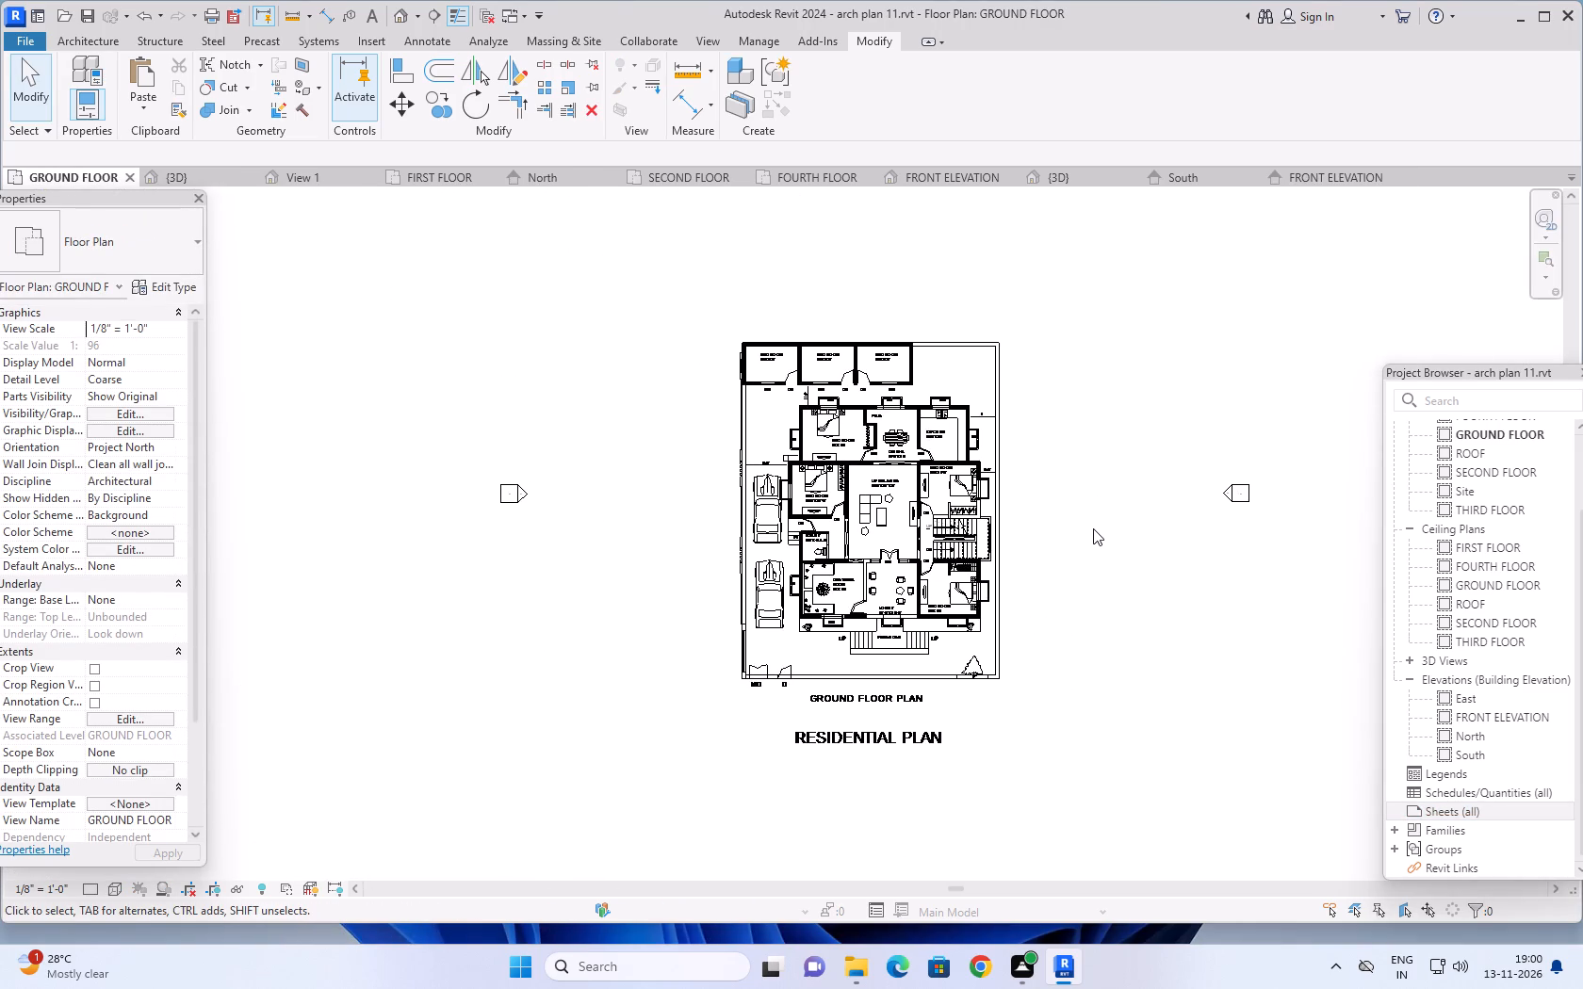
{"action": "middle_click_drag", "start_coordinate": [1093, 528], "coordinate": [1092, 544]}
{"action": "scroll", "coordinate": [1092, 544], "scroll_direction": "down", "scroll_amount": 1}
{"action": "middle_click", "coordinate": [1094, 544]}
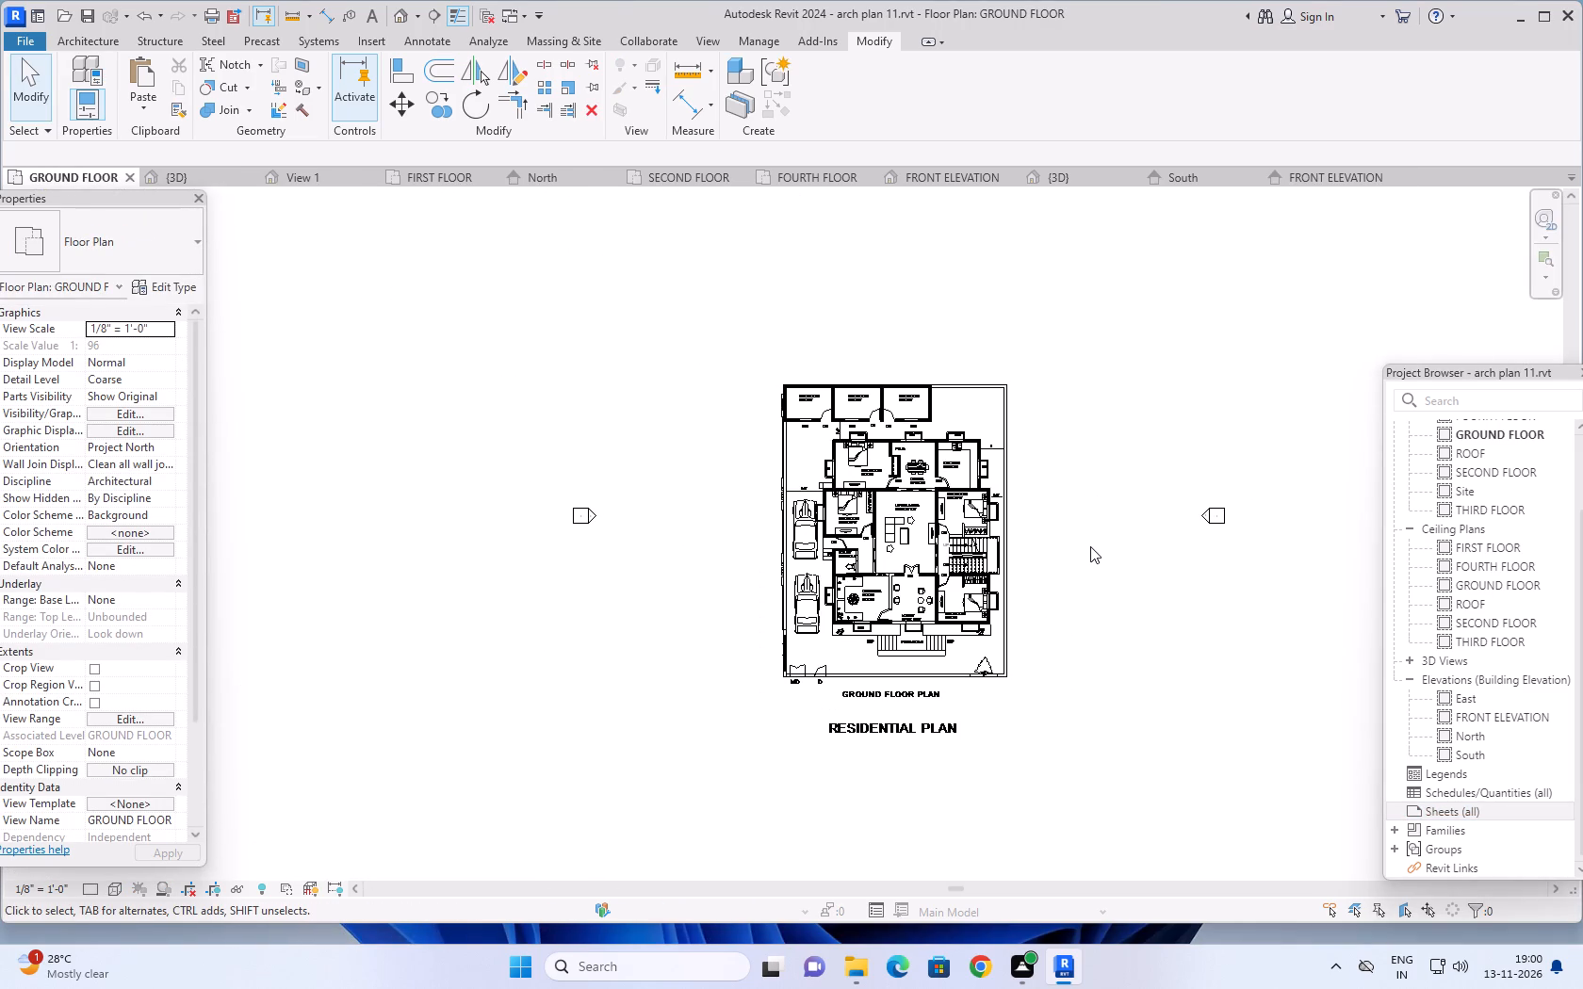
{"action": "middle_click_drag", "start_coordinate": [1088, 434], "coordinate": [1070, 448]}
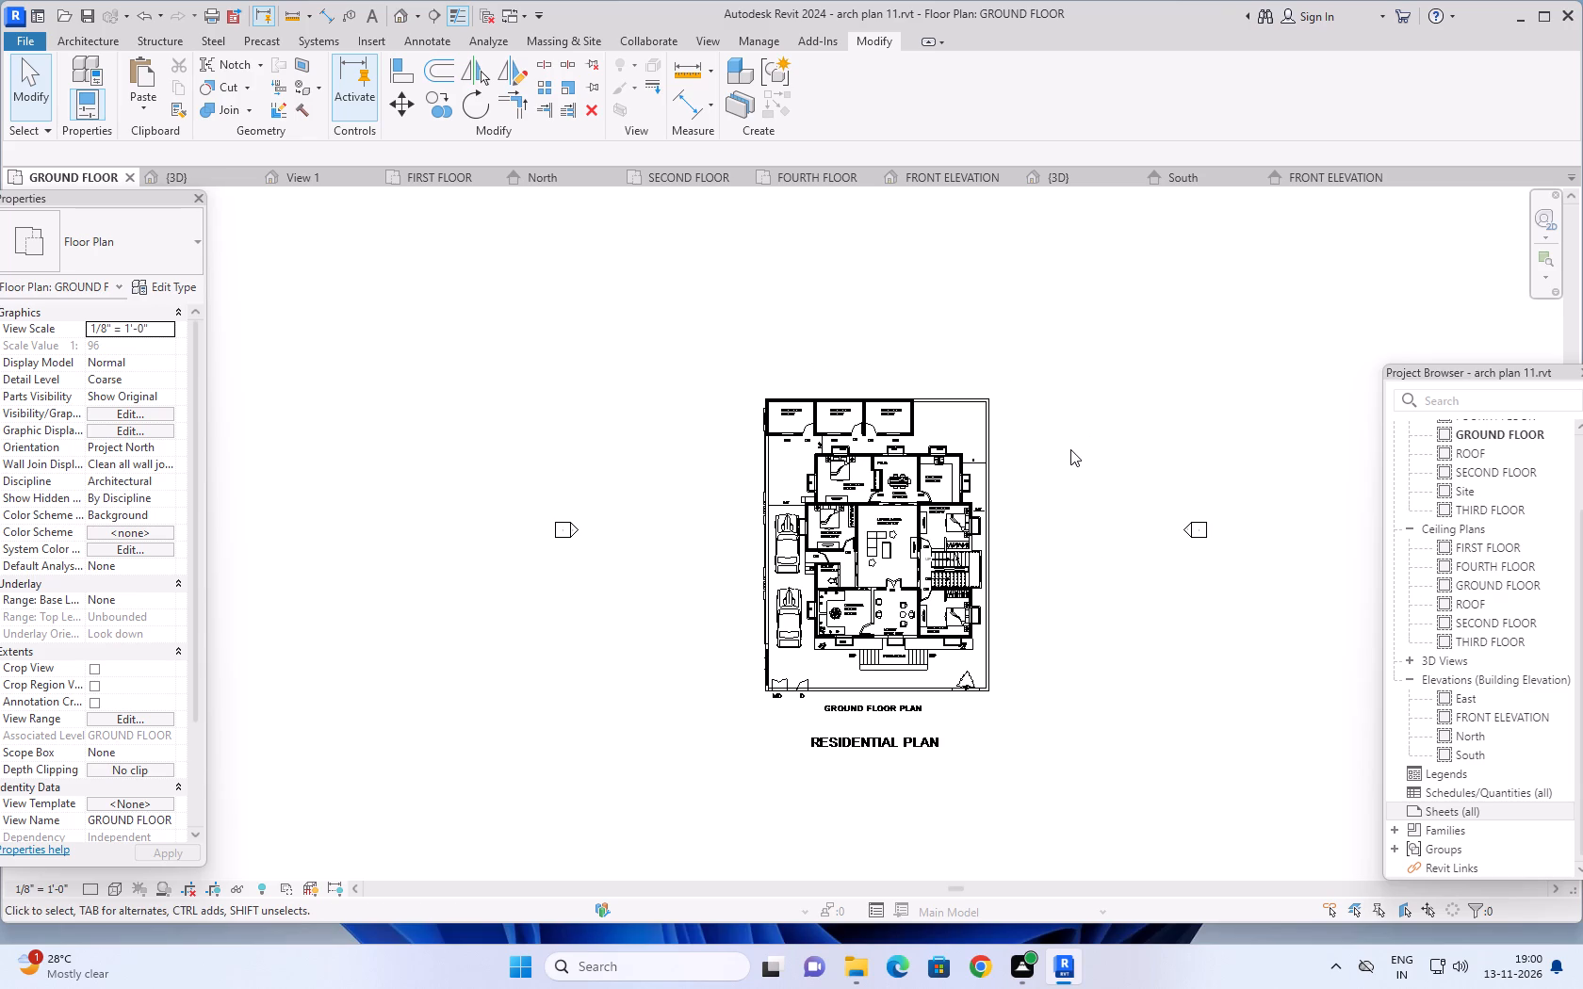
{"action": "middle_click_drag", "start_coordinate": [1070, 449], "coordinate": [1046, 453]}
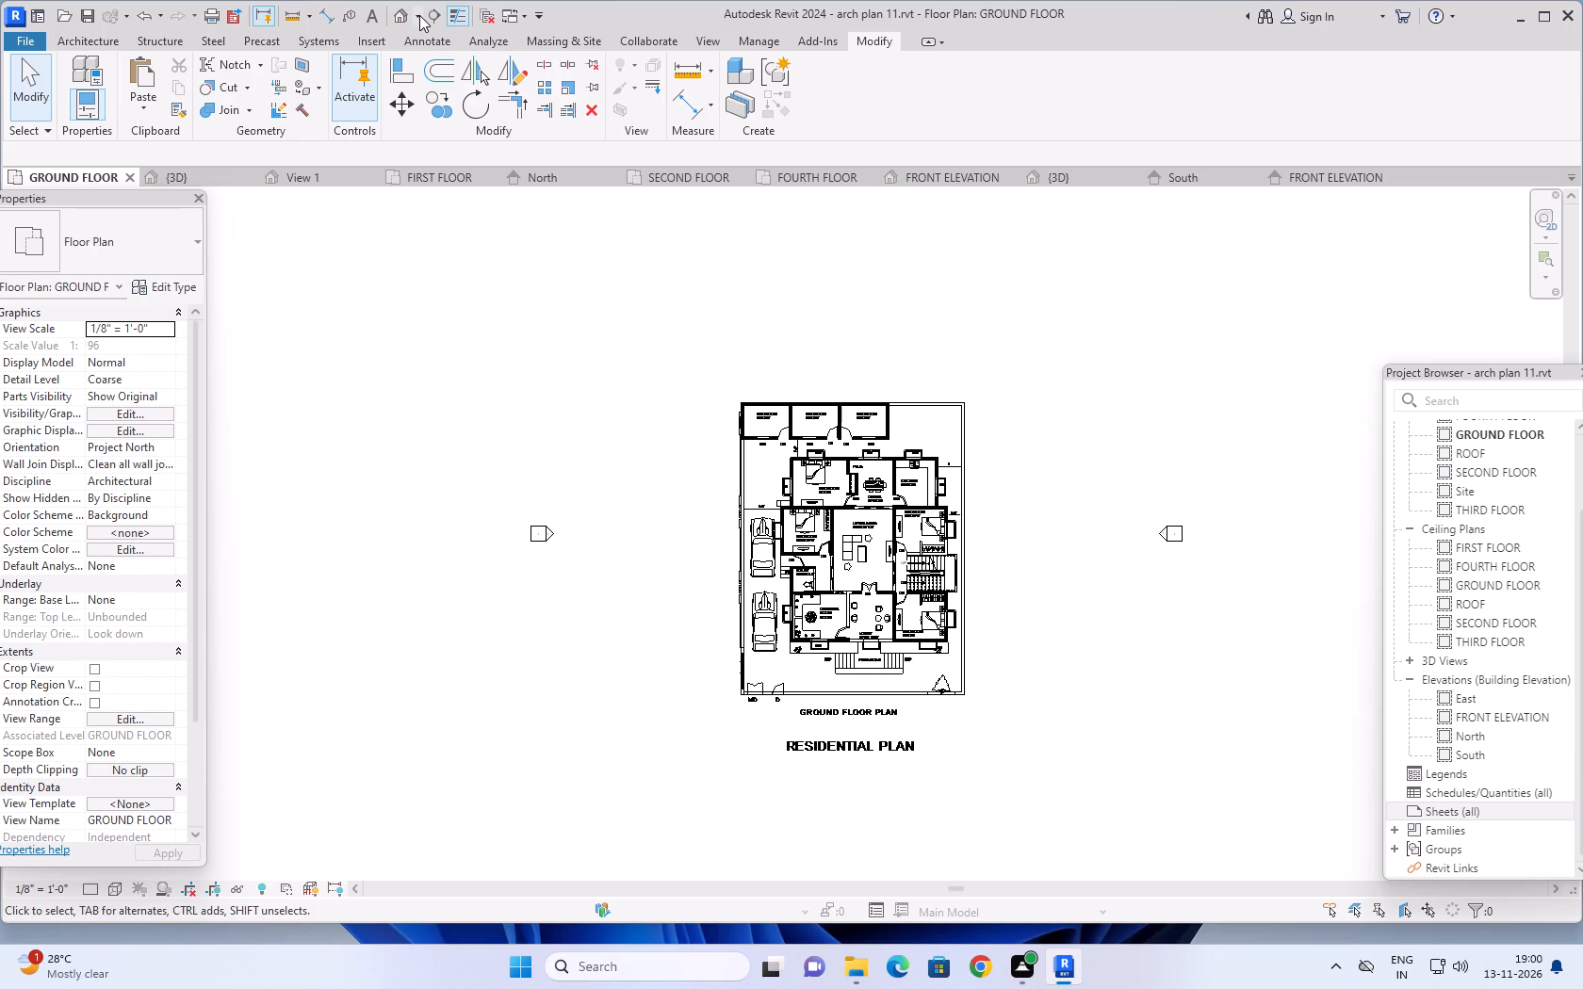
{"action": "left_click", "coordinate": [419, 15]}
{"action": "left_click", "coordinate": [422, 54]}
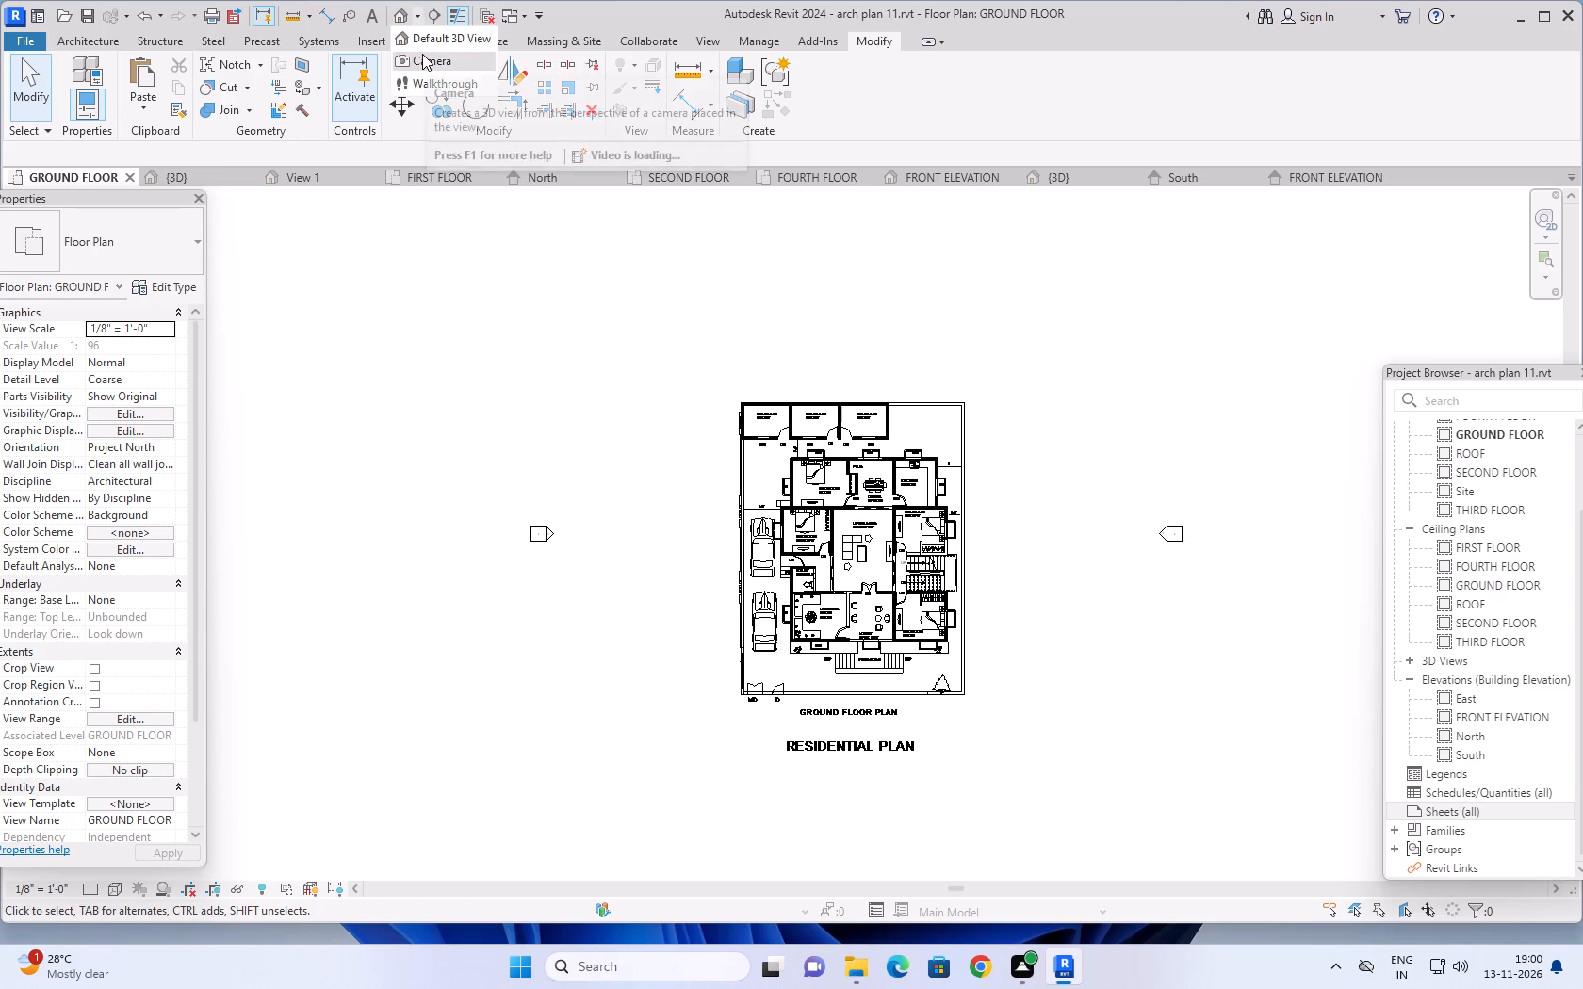
{"action": "left_click", "coordinate": [581, 549]}
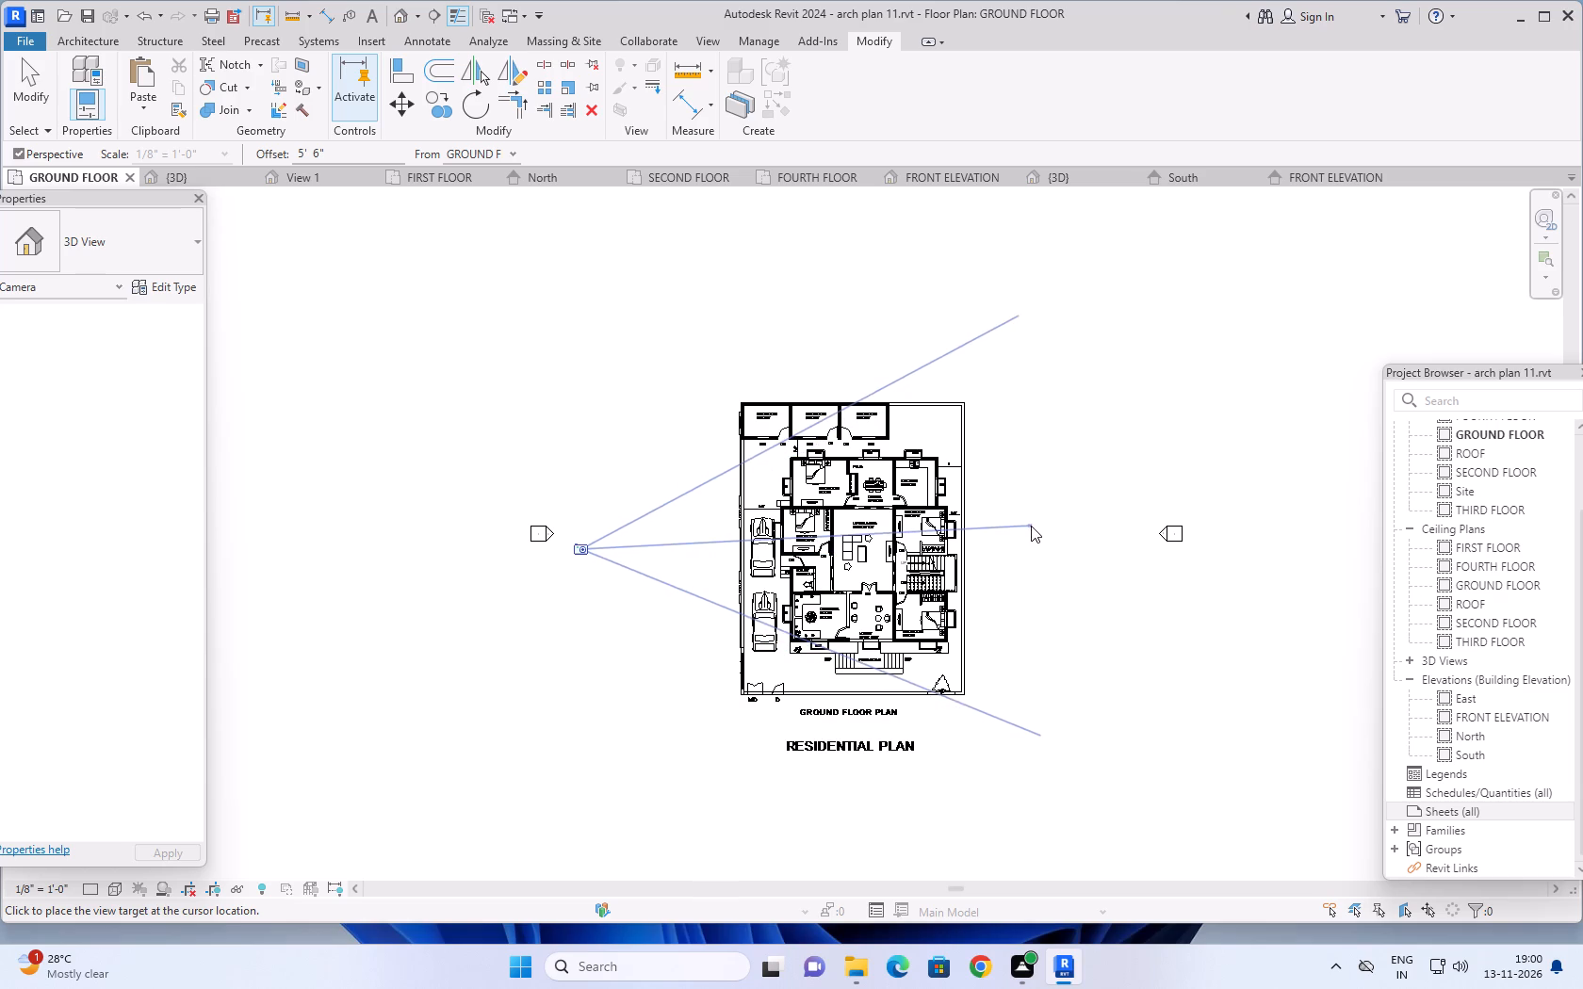
{"action": "left_click", "coordinate": [1030, 531]}
Enlarge the new camera view's crop region upward and to both sides, and trim its lower edge to just beneath the compound wall.
{"action": "scroll", "coordinate": [993, 528], "scroll_direction": "down", "scroll_amount": 6}
{"action": "middle_click_drag", "start_coordinate": [1007, 680], "coordinate": [1007, 798]}
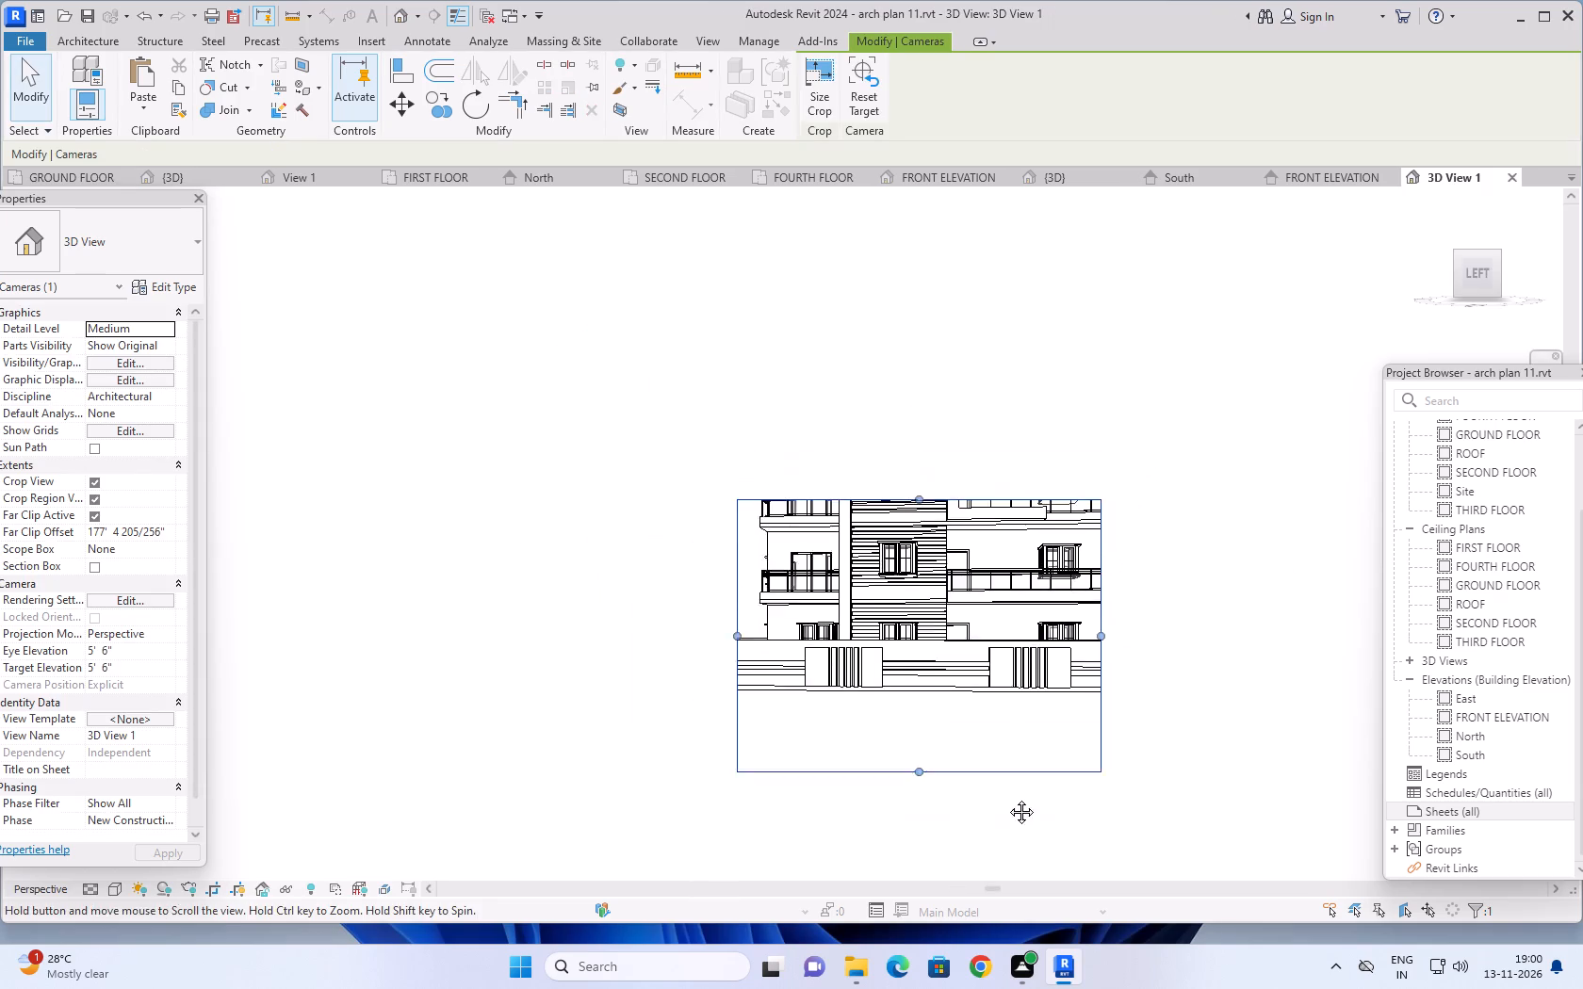
{"action": "middle_click_drag", "start_coordinate": [1007, 798], "coordinate": [1005, 812]}
{"action": "left_click_drag", "start_coordinate": [914, 545], "coordinate": [913, 367]}
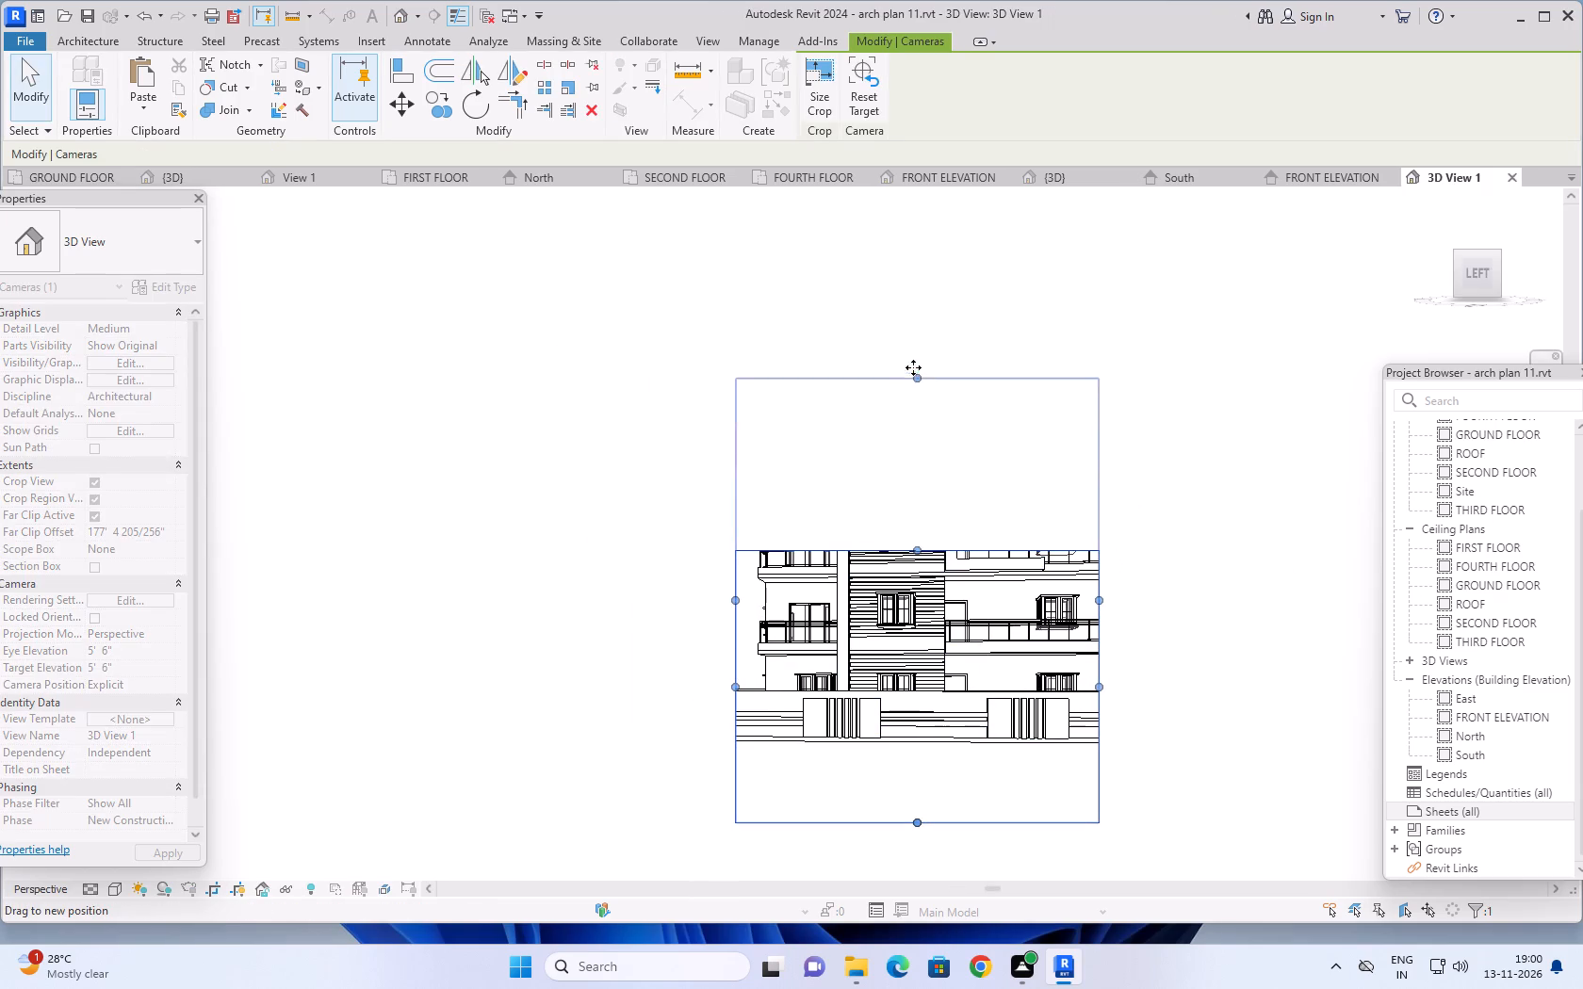
{"action": "left_click_drag", "start_coordinate": [913, 367], "coordinate": [913, 358]}
{"action": "scroll", "coordinate": [1110, 487], "scroll_direction": "down", "scroll_amount": 3}
{"action": "middle_click_drag", "start_coordinate": [1147, 499], "coordinate": [956, 448]}
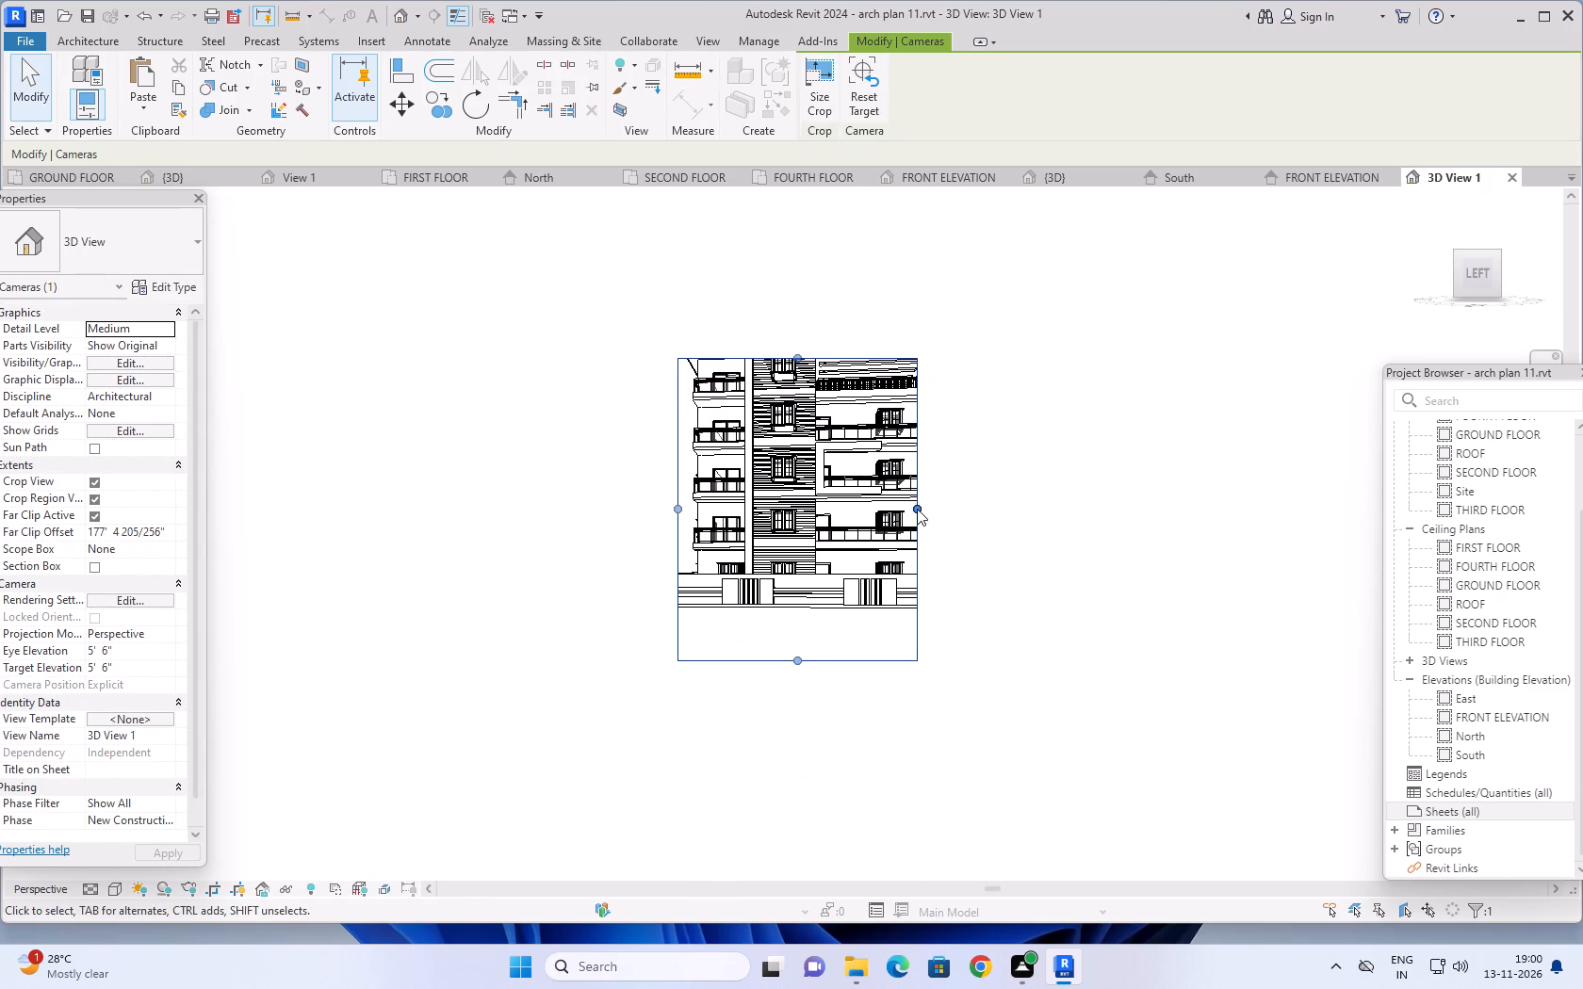
{"action": "left_click_drag", "start_coordinate": [917, 509], "coordinate": [1031, 483]}
{"action": "left_click_drag", "start_coordinate": [852, 666], "coordinate": [853, 634]}
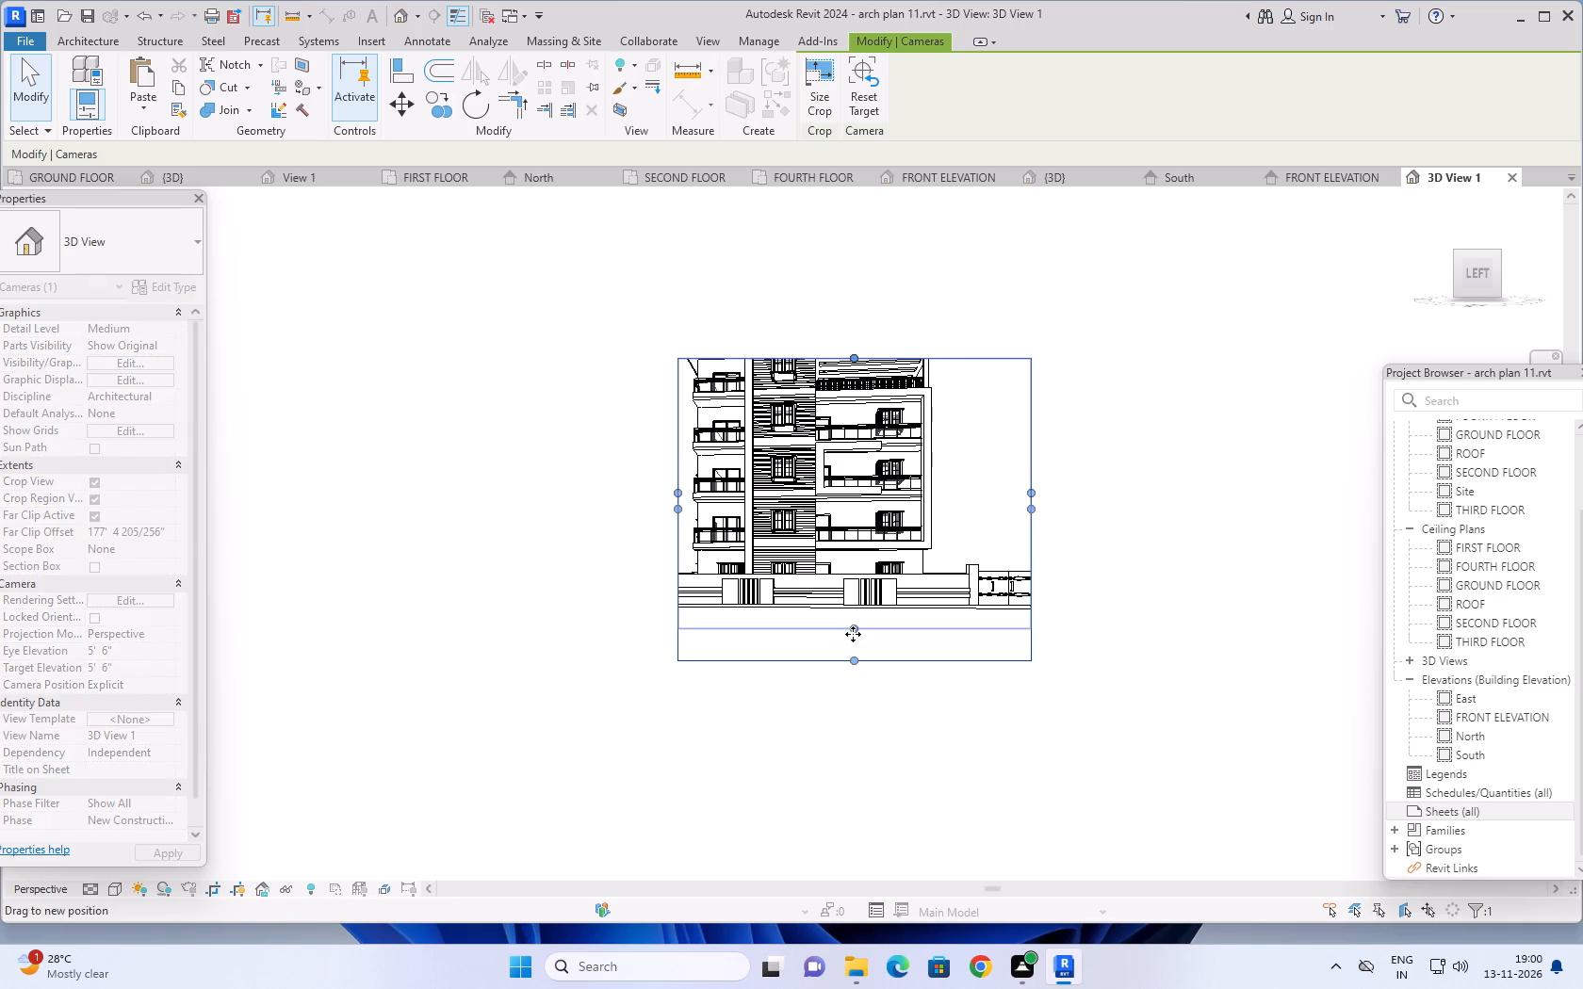
{"action": "left_click_drag", "start_coordinate": [853, 634], "coordinate": [856, 621]}
{"action": "left_click_drag", "start_coordinate": [678, 486], "coordinate": [541, 478]}
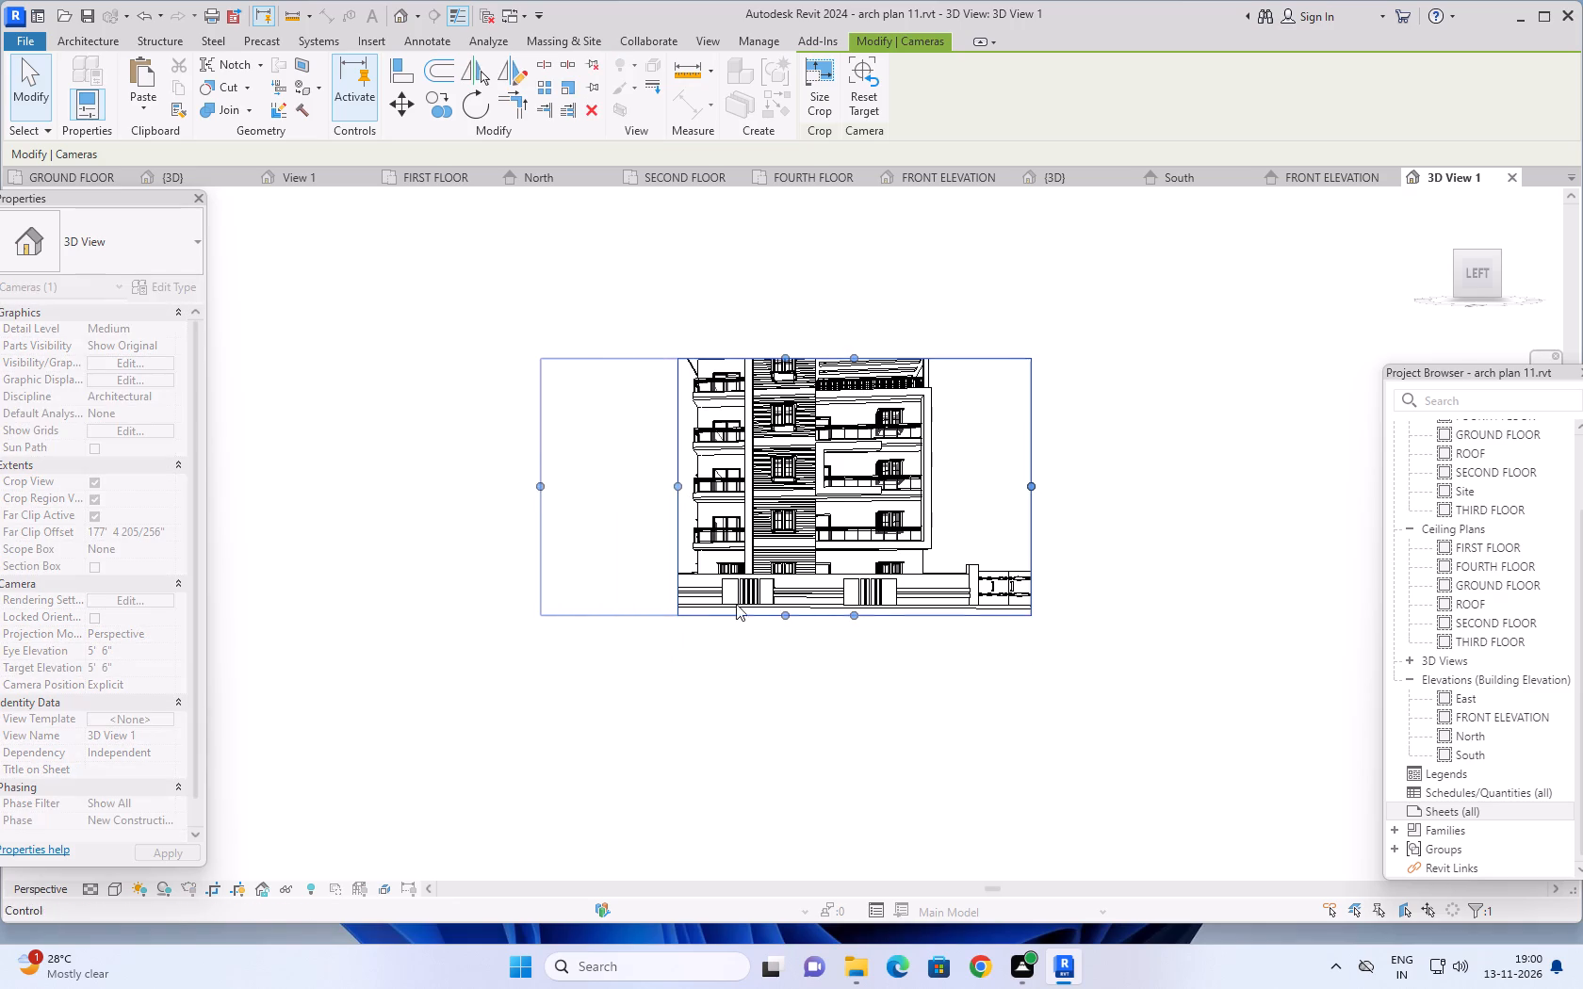
Extend the camera view's crop region above the roof and fit its side edges around the full compound wall and gate.
{"action": "middle_click_drag", "start_coordinate": [824, 703], "coordinate": [830, 831]}
{"action": "left_click_drag", "start_coordinate": [791, 484], "coordinate": [801, 385]}
{"action": "scroll", "coordinate": [1119, 604], "scroll_direction": "down", "scroll_amount": 1}
{"action": "middle_click_drag", "start_coordinate": [1120, 585], "coordinate": [1016, 561]}
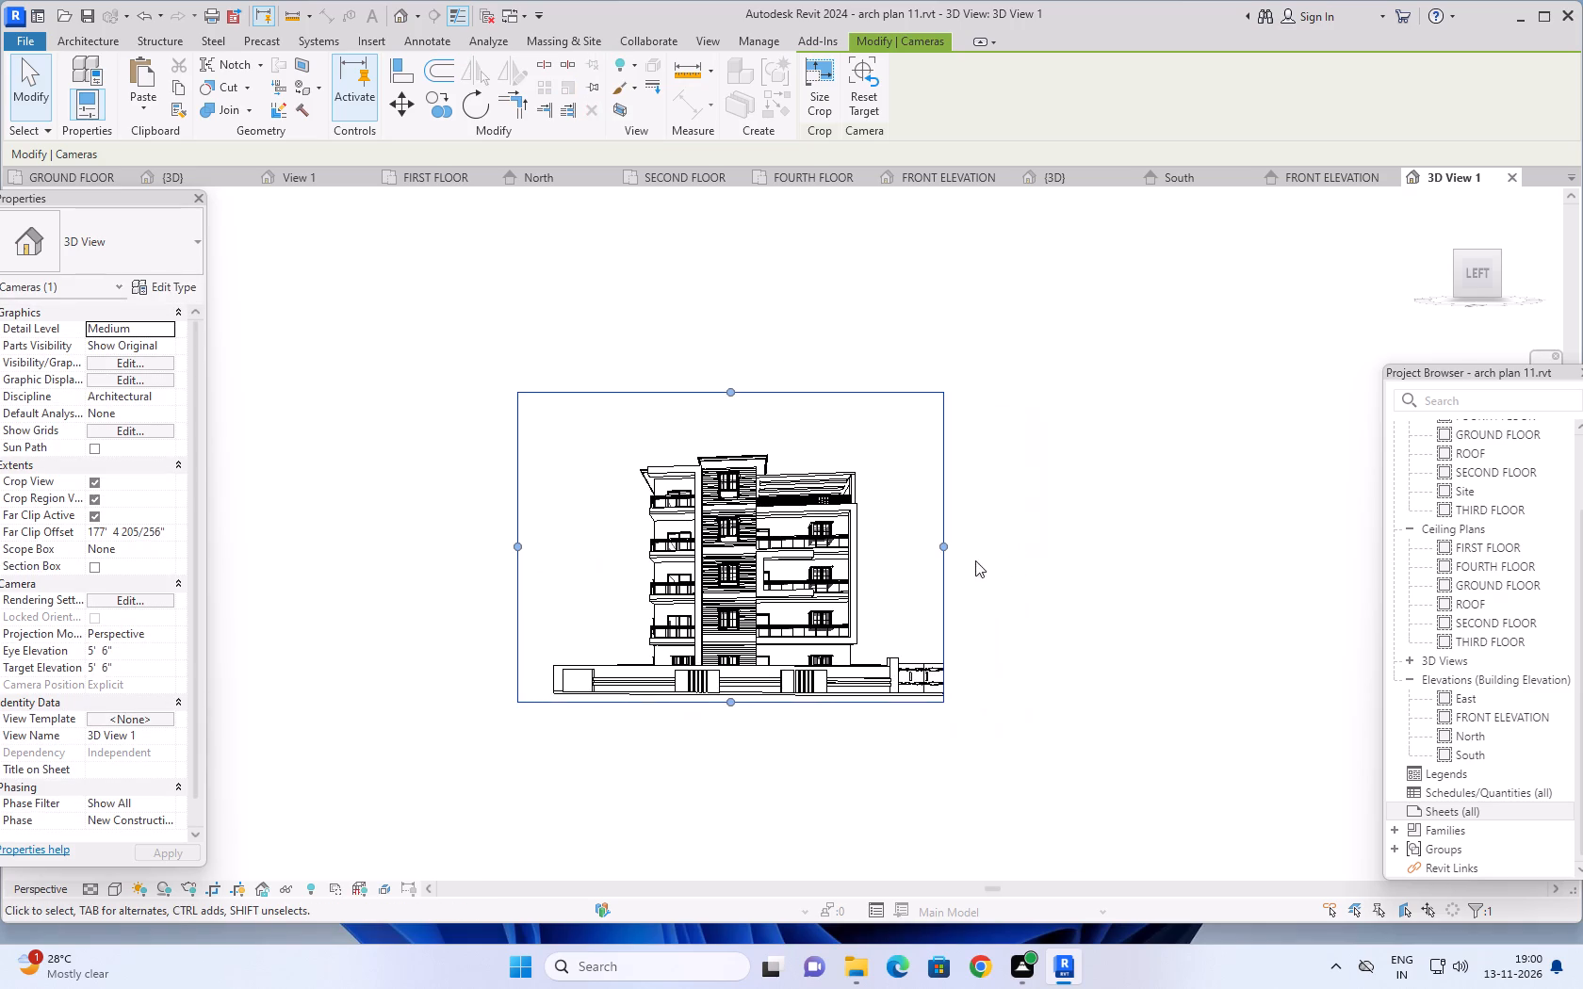
{"action": "left_click_drag", "start_coordinate": [939, 541], "coordinate": [974, 548]}
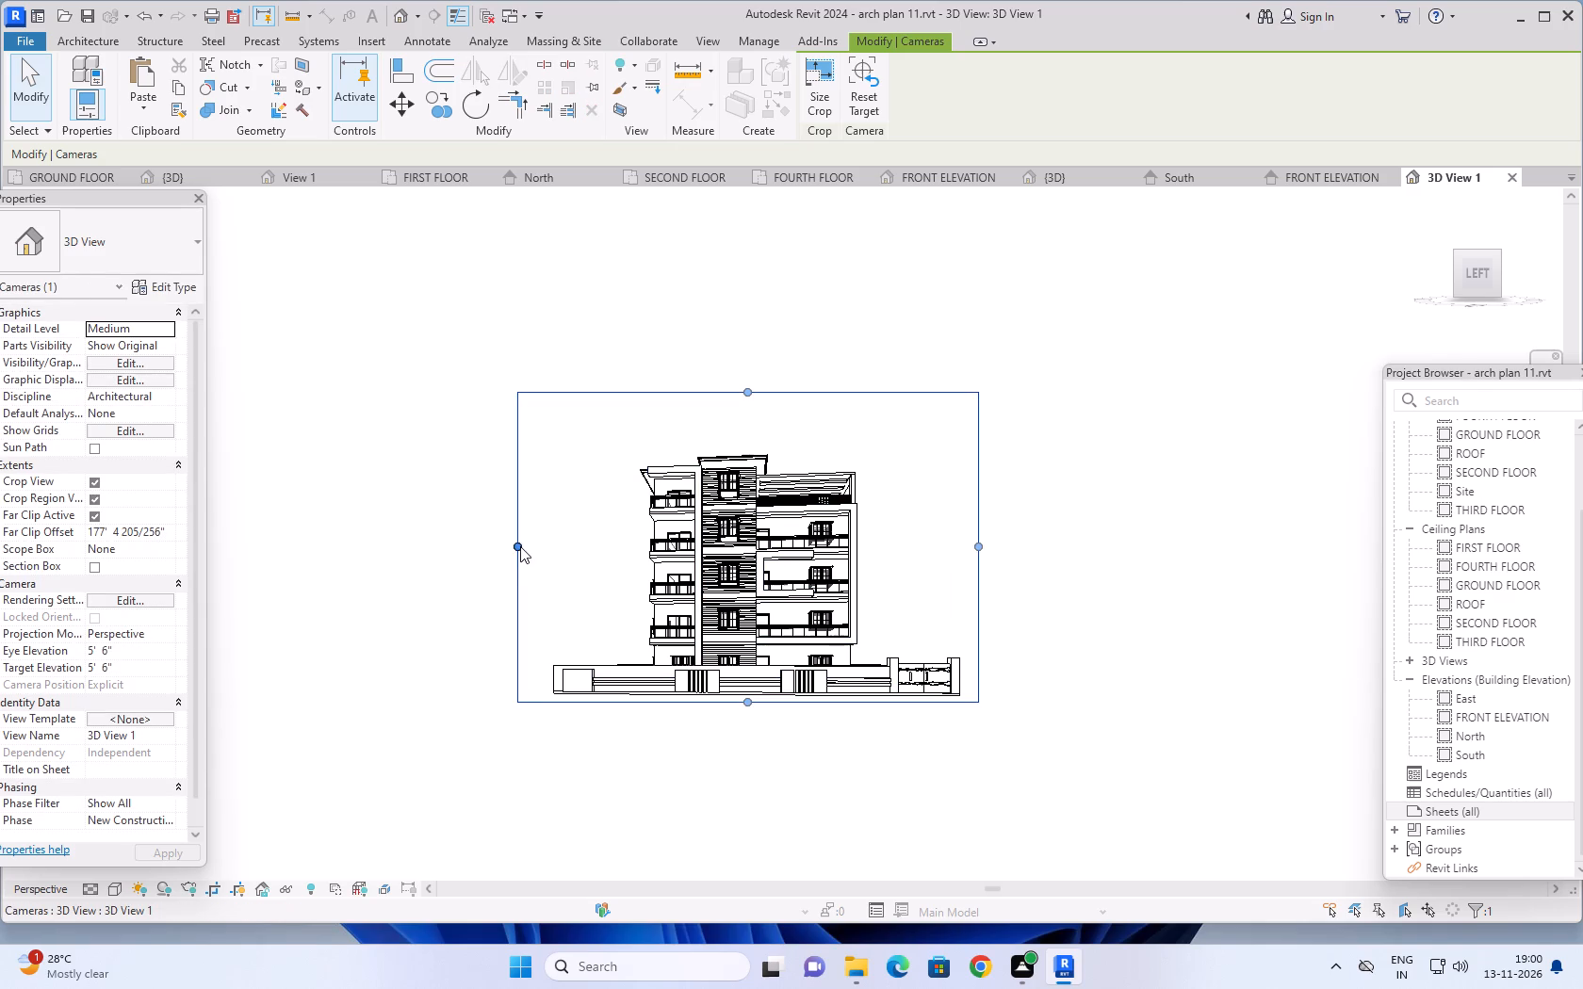
{"action": "left_click_drag", "start_coordinate": [520, 544], "coordinate": [546, 543]}
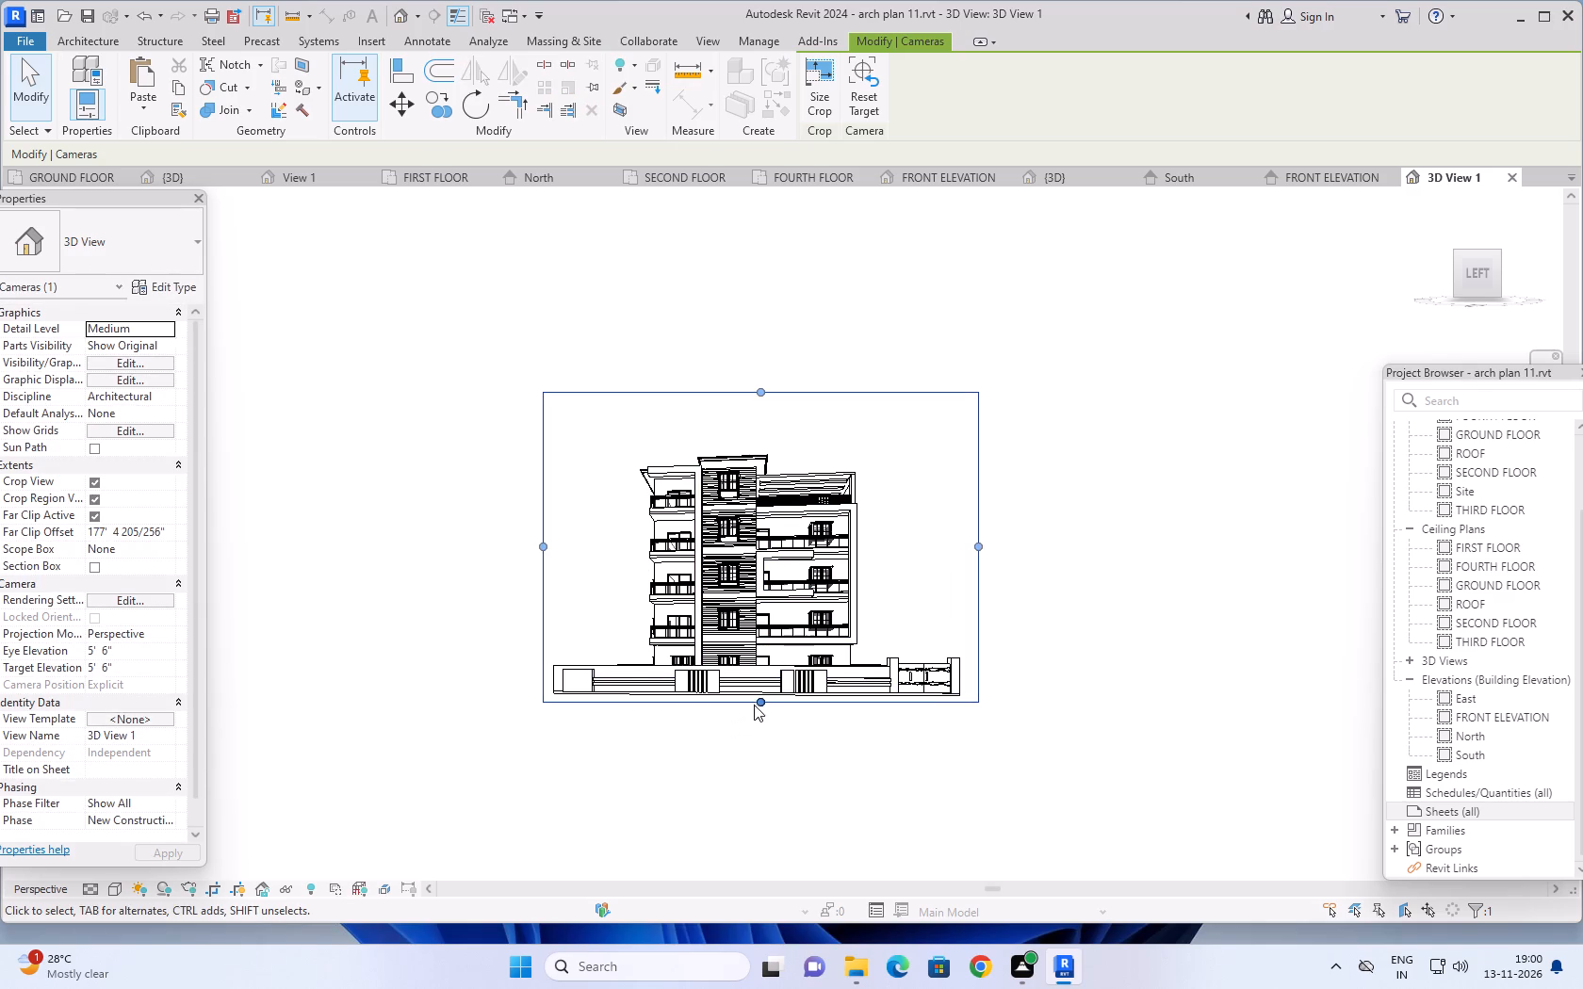
Set the front camera view, 3D View 1, to Fine detail level and the Realistic visual style.
{"action": "left_click", "coordinate": [761, 703]}
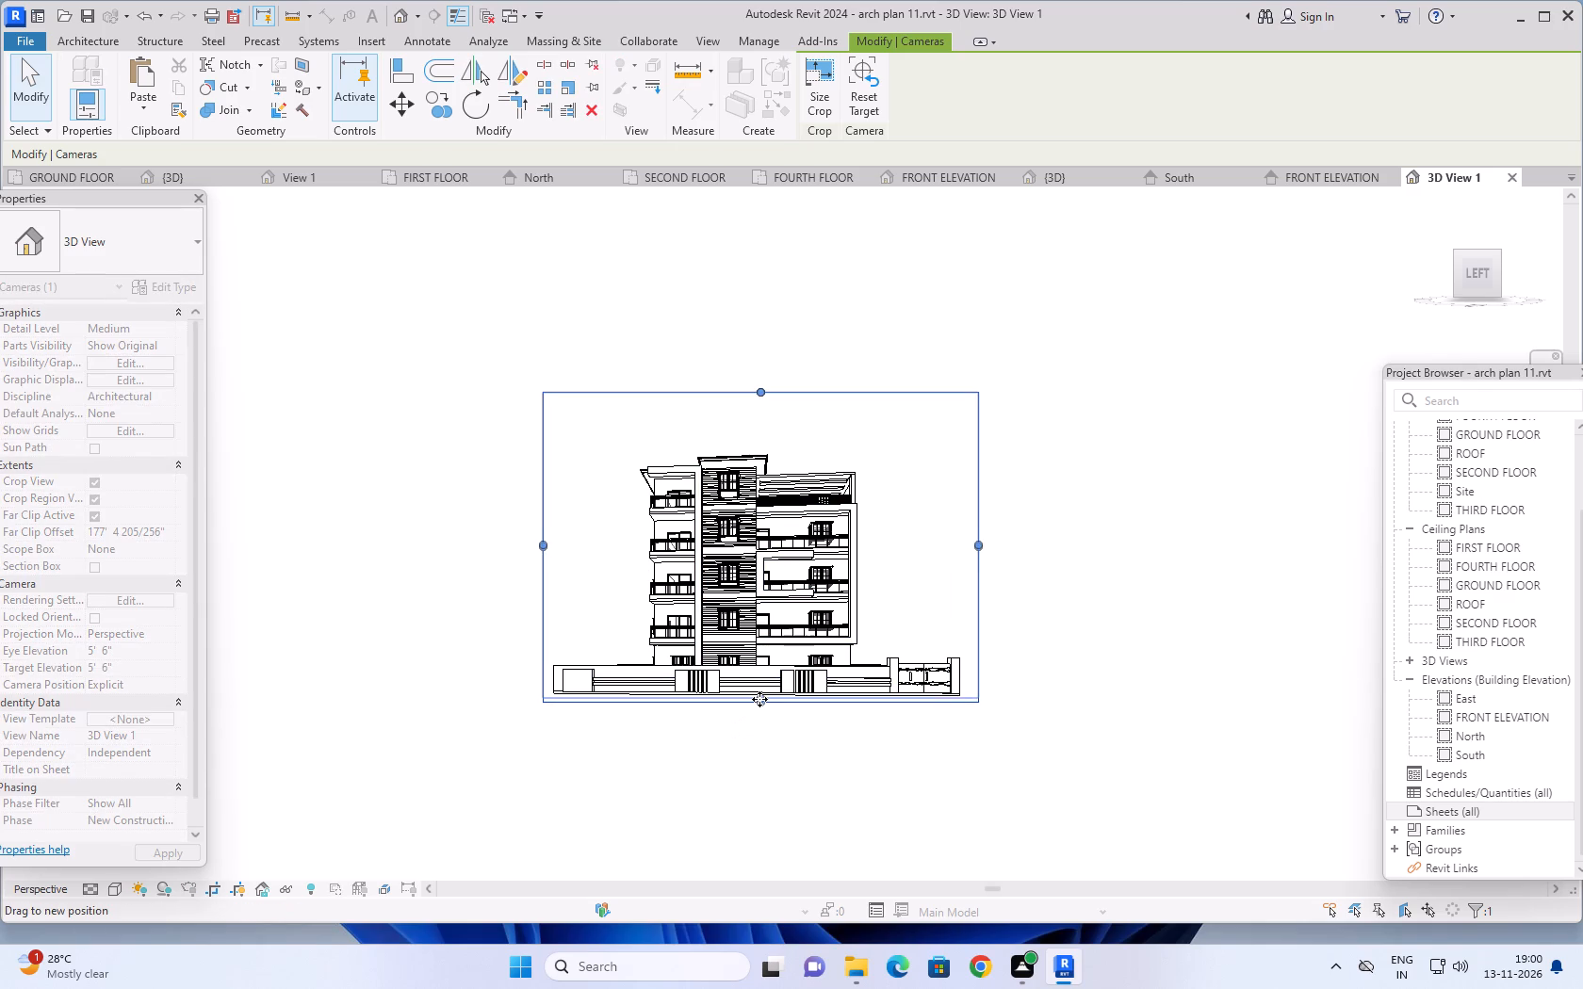
{"action": "scroll", "coordinate": [757, 714], "scroll_direction": "up", "scroll_amount": 4}
{"action": "middle_click_drag", "start_coordinate": [769, 701], "coordinate": [779, 744]}
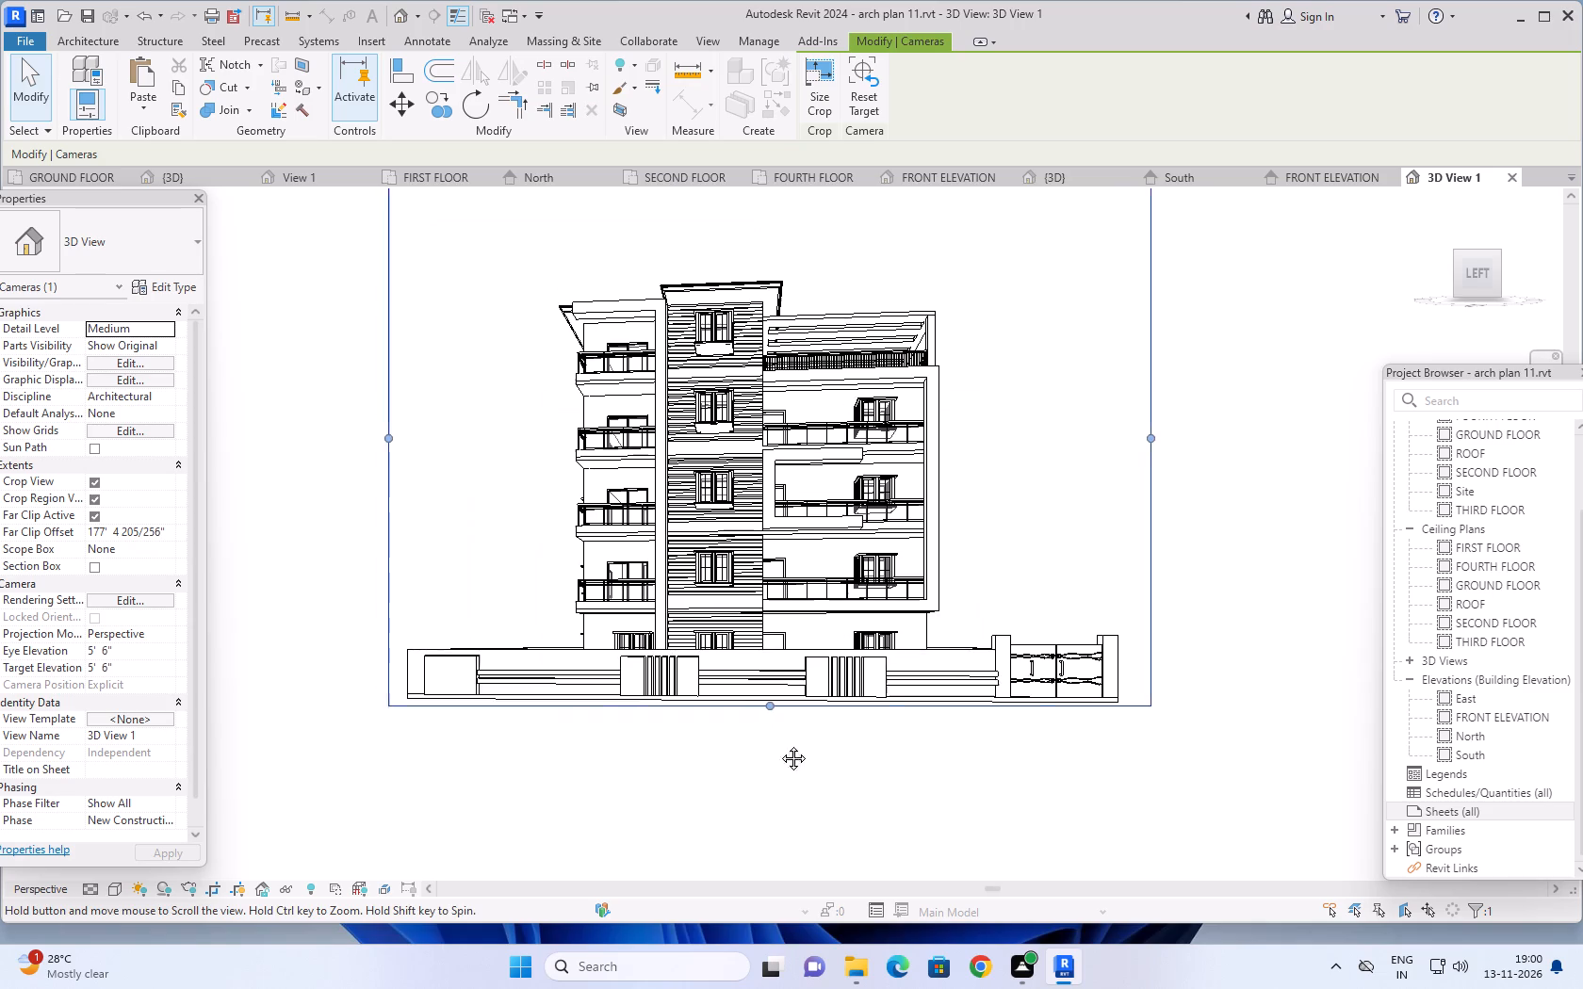
{"action": "middle_click_drag", "start_coordinate": [779, 744], "coordinate": [785, 770]}
{"action": "scroll", "coordinate": [809, 761], "scroll_direction": "down", "scroll_amount": 1}
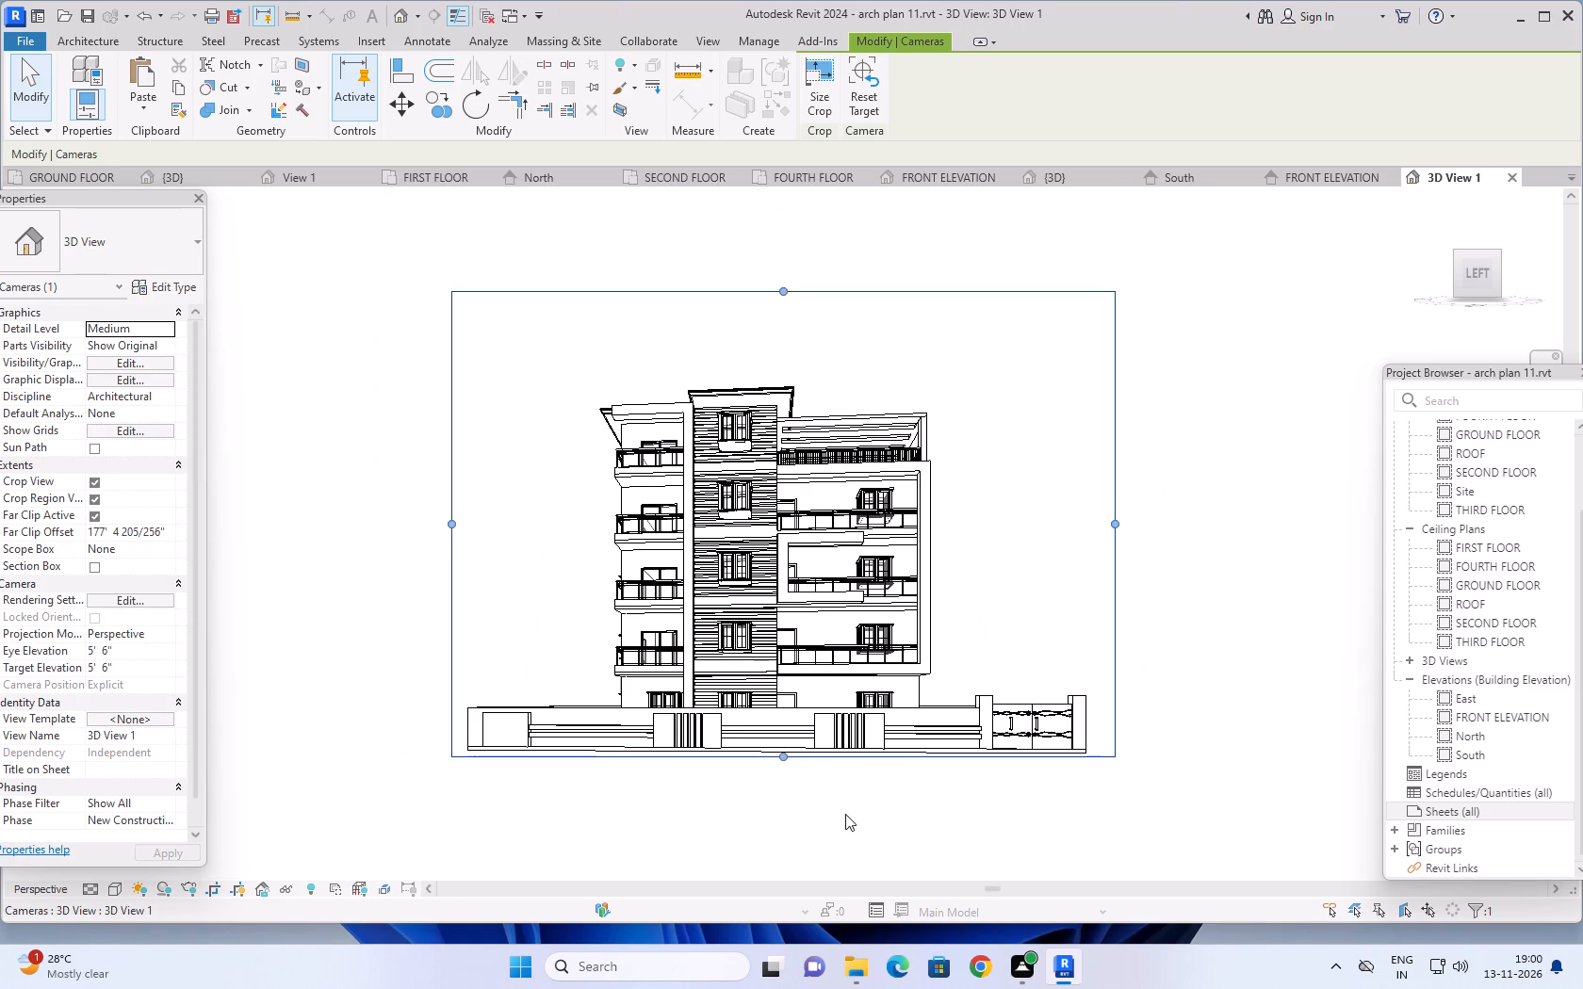
{"action": "middle_click_drag", "start_coordinate": [867, 806], "coordinate": [905, 805]}
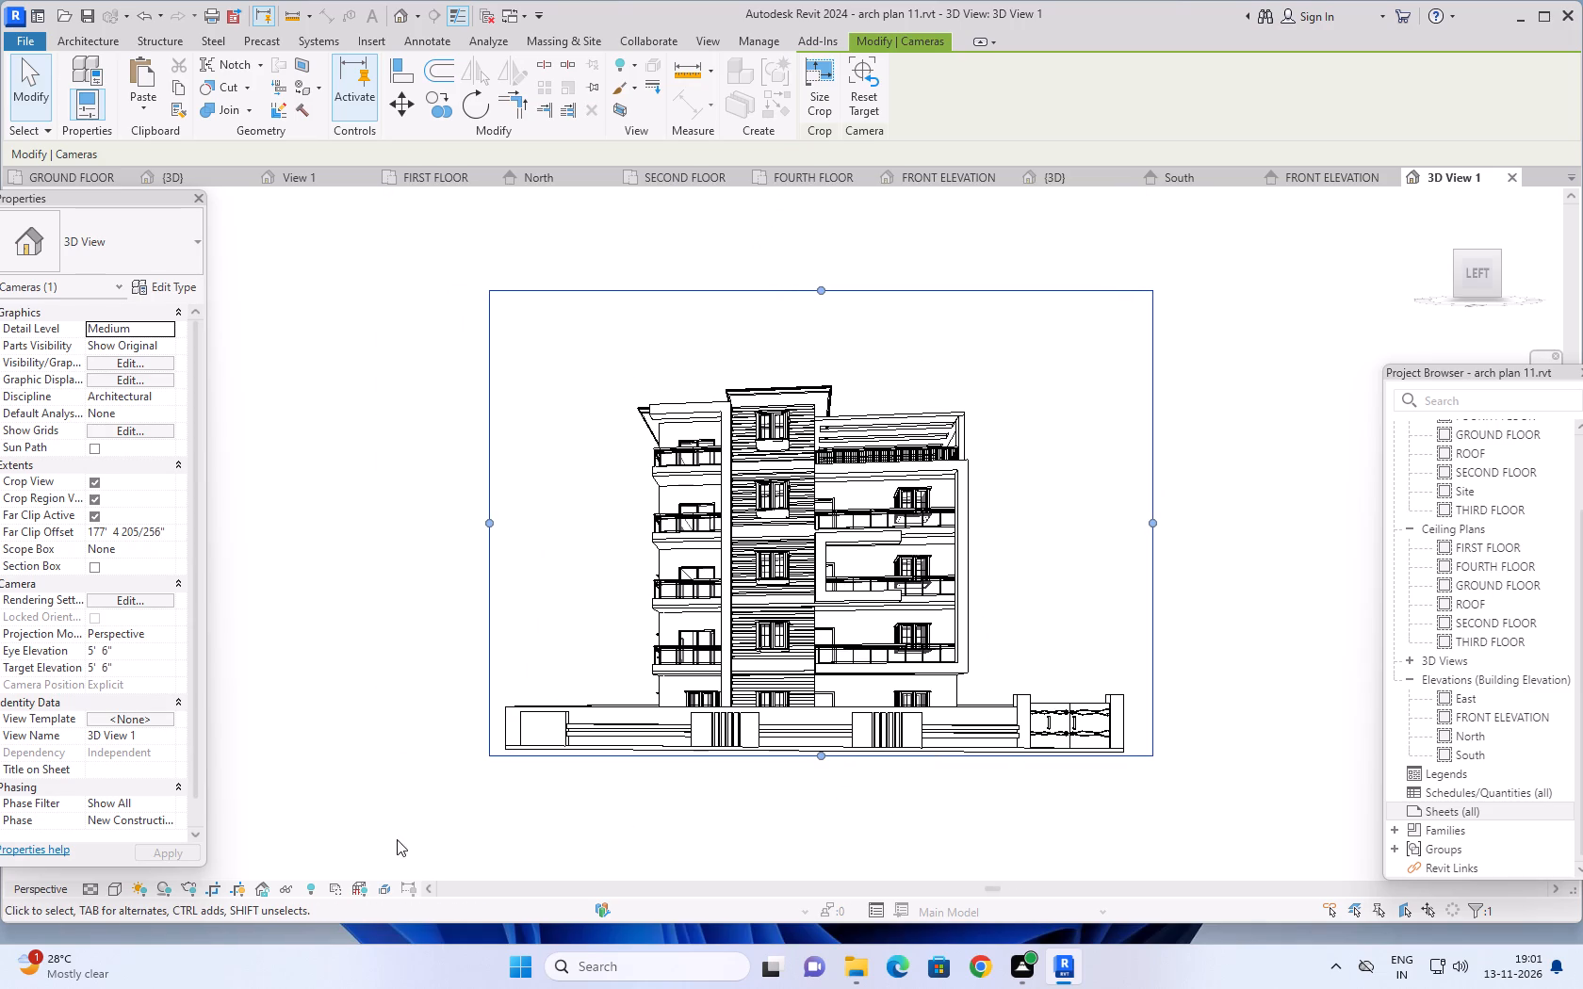
{"action": "left_click", "coordinate": [100, 889]}
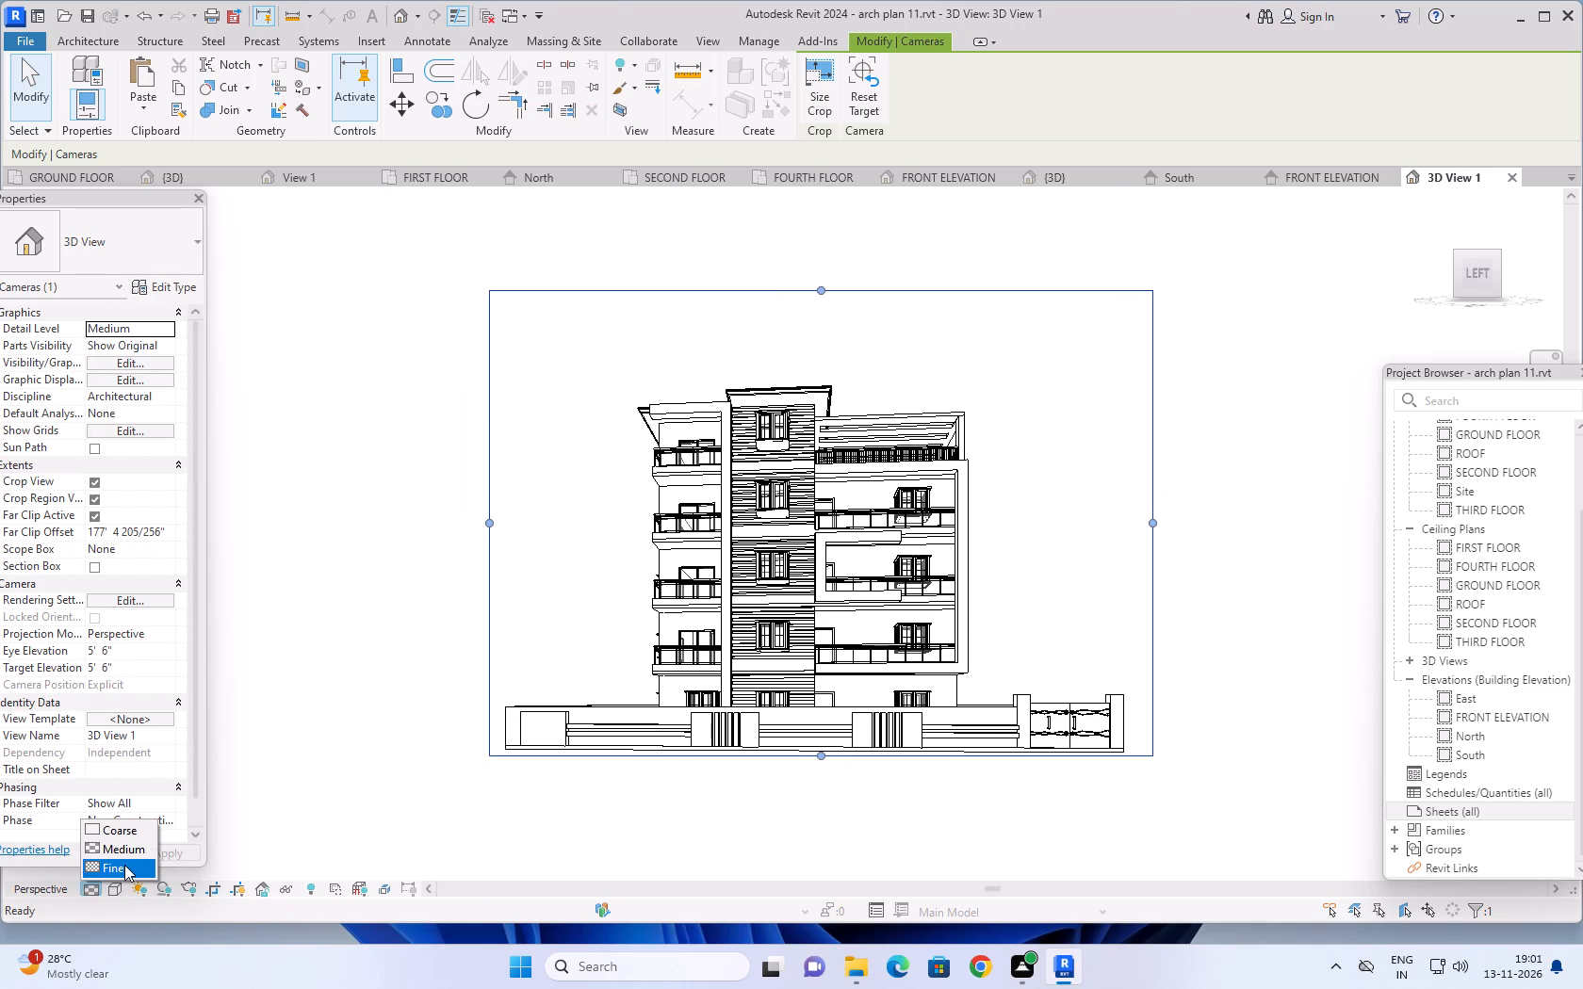
{"action": "left_click", "coordinate": [124, 866]}
{"action": "left_click", "coordinate": [117, 886]}
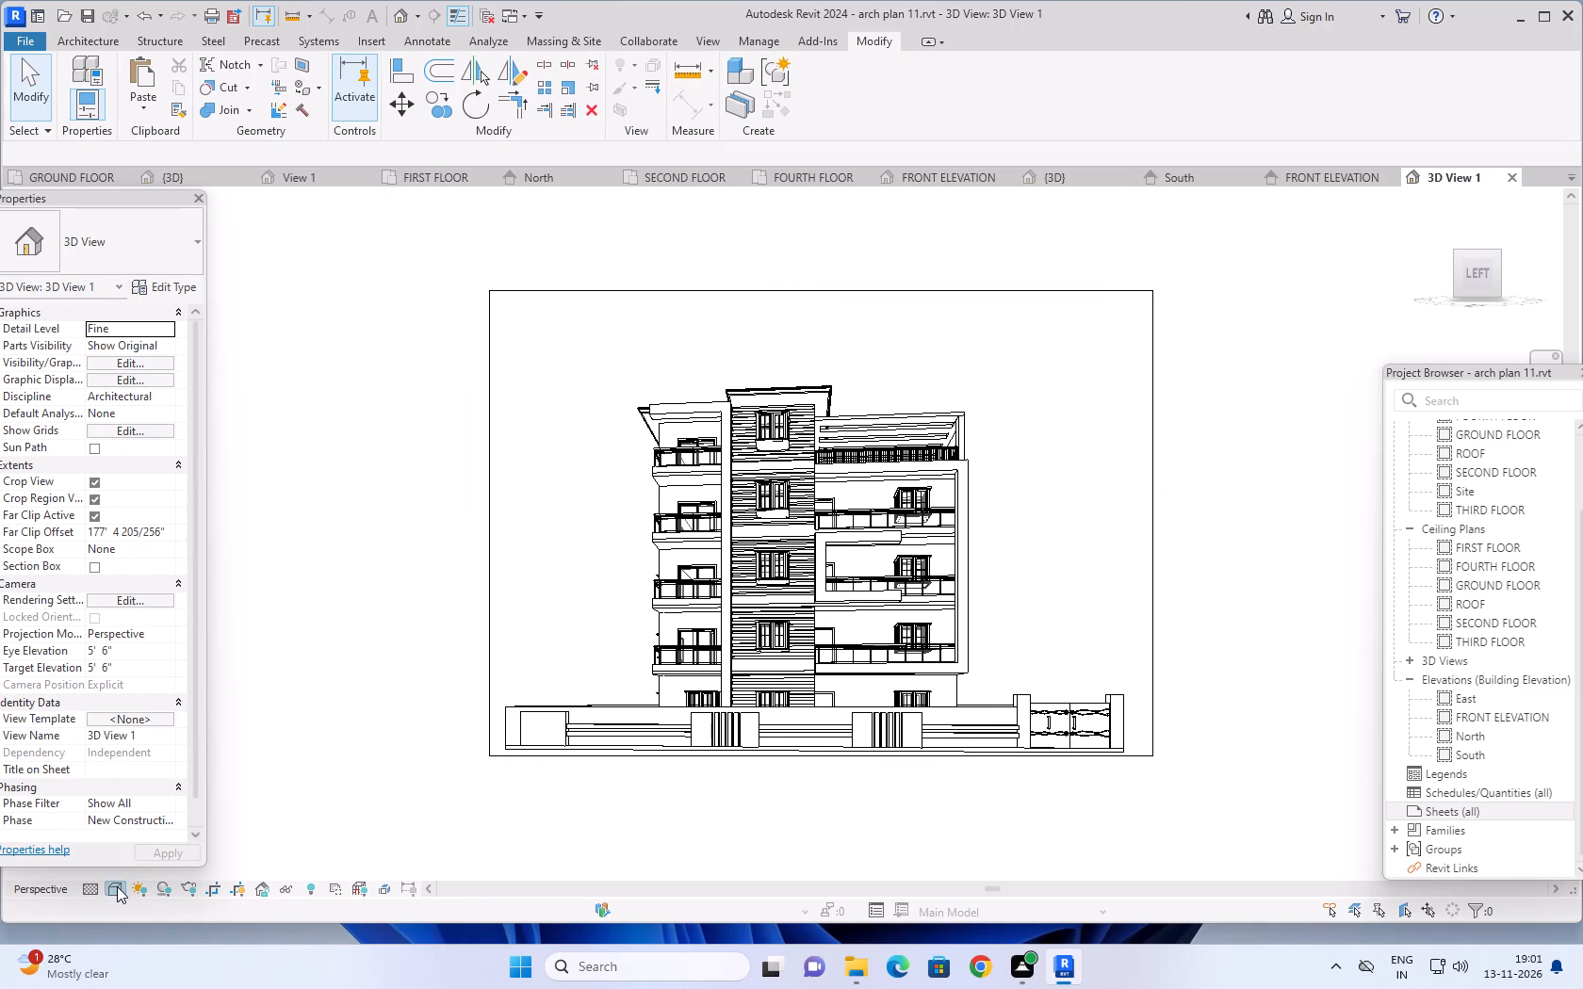
{"action": "left_click", "coordinate": [138, 868]}
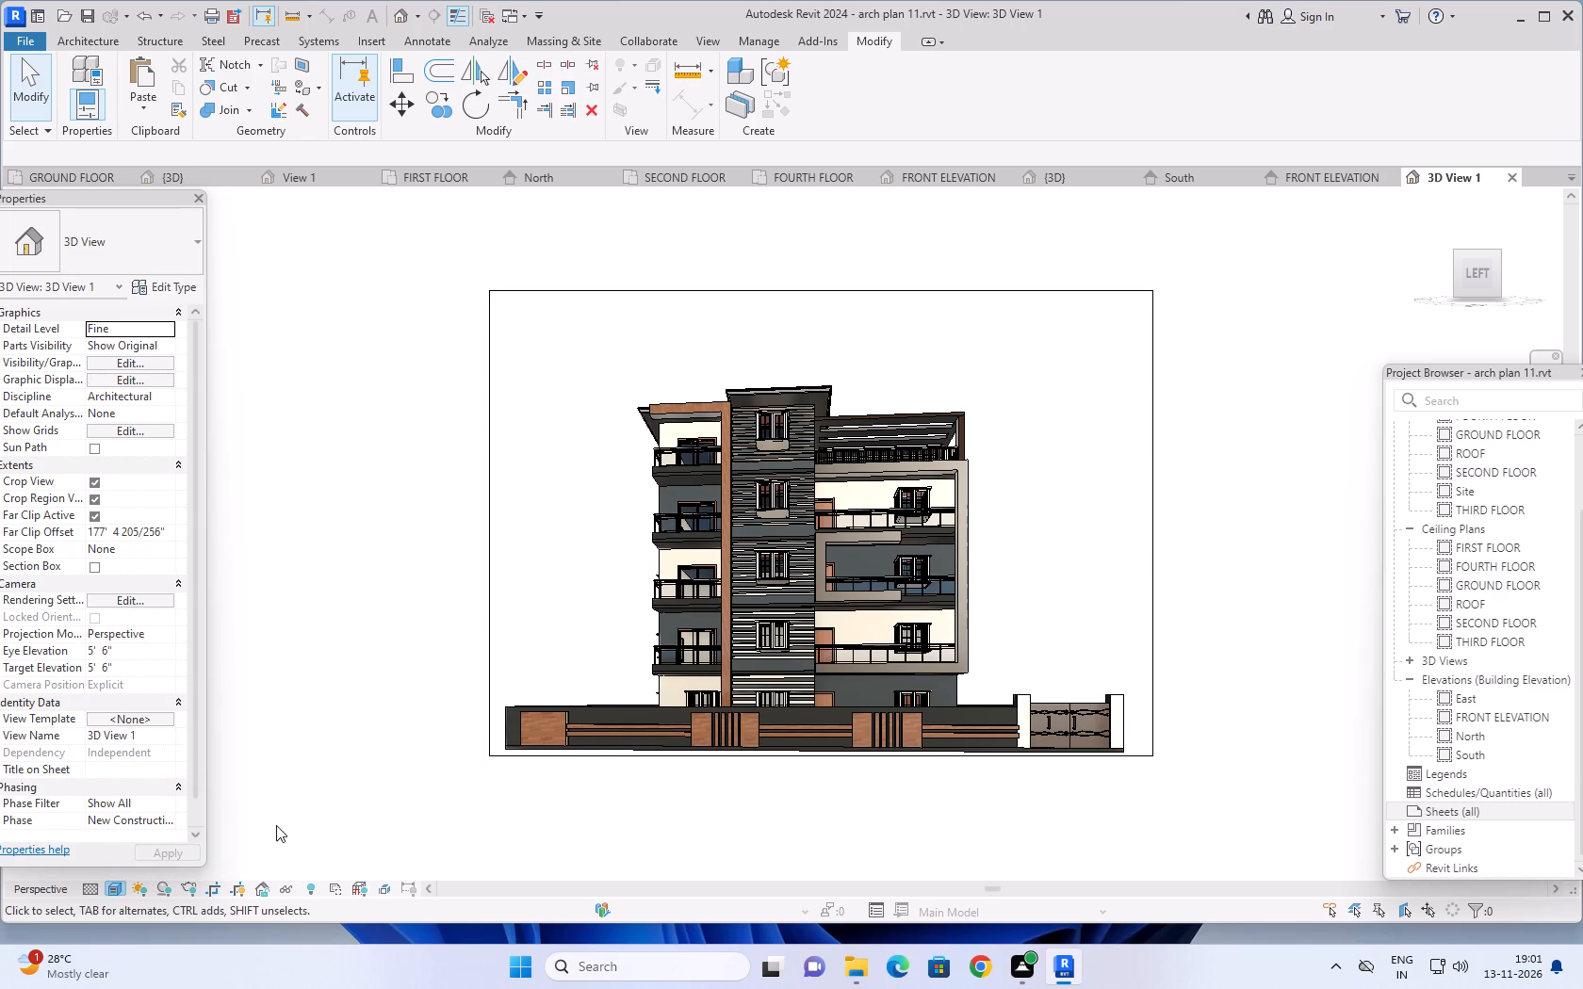
Set the background of 3D View 1 to Sky in its Graphic Display Options.
{"action": "left_click", "coordinate": [110, 891]}
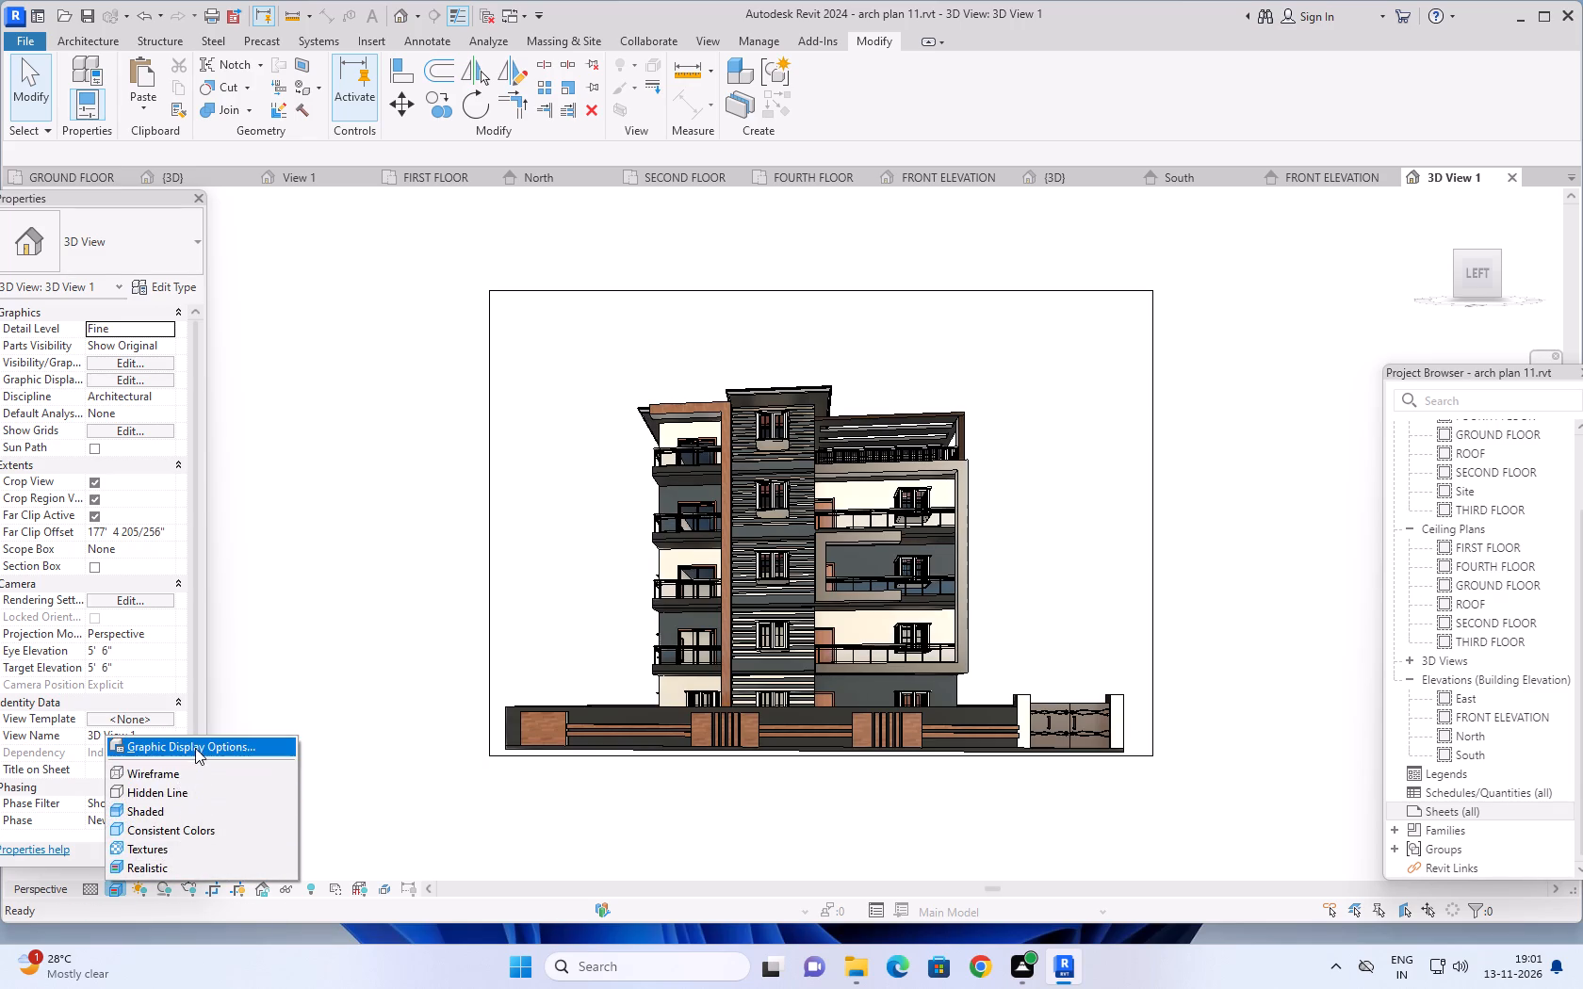
{"action": "left_click", "coordinate": [195, 747]}
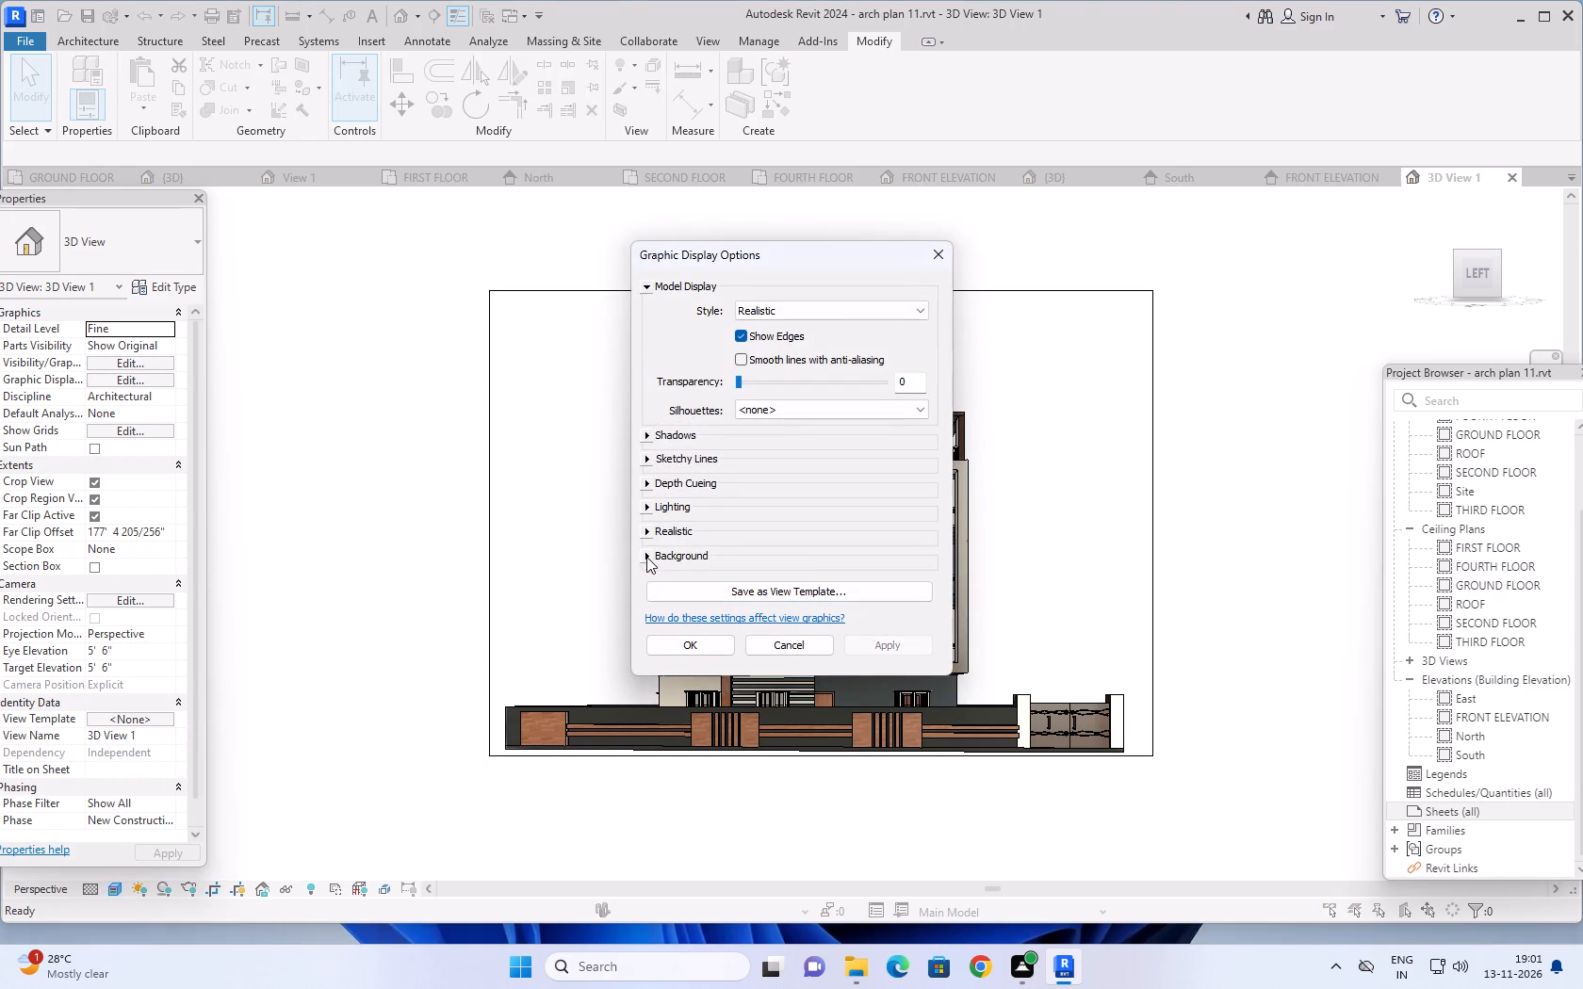
{"action": "left_click", "coordinate": [645, 555]}
{"action": "left_click", "coordinate": [808, 582]}
{"action": "left_click", "coordinate": [793, 616]}
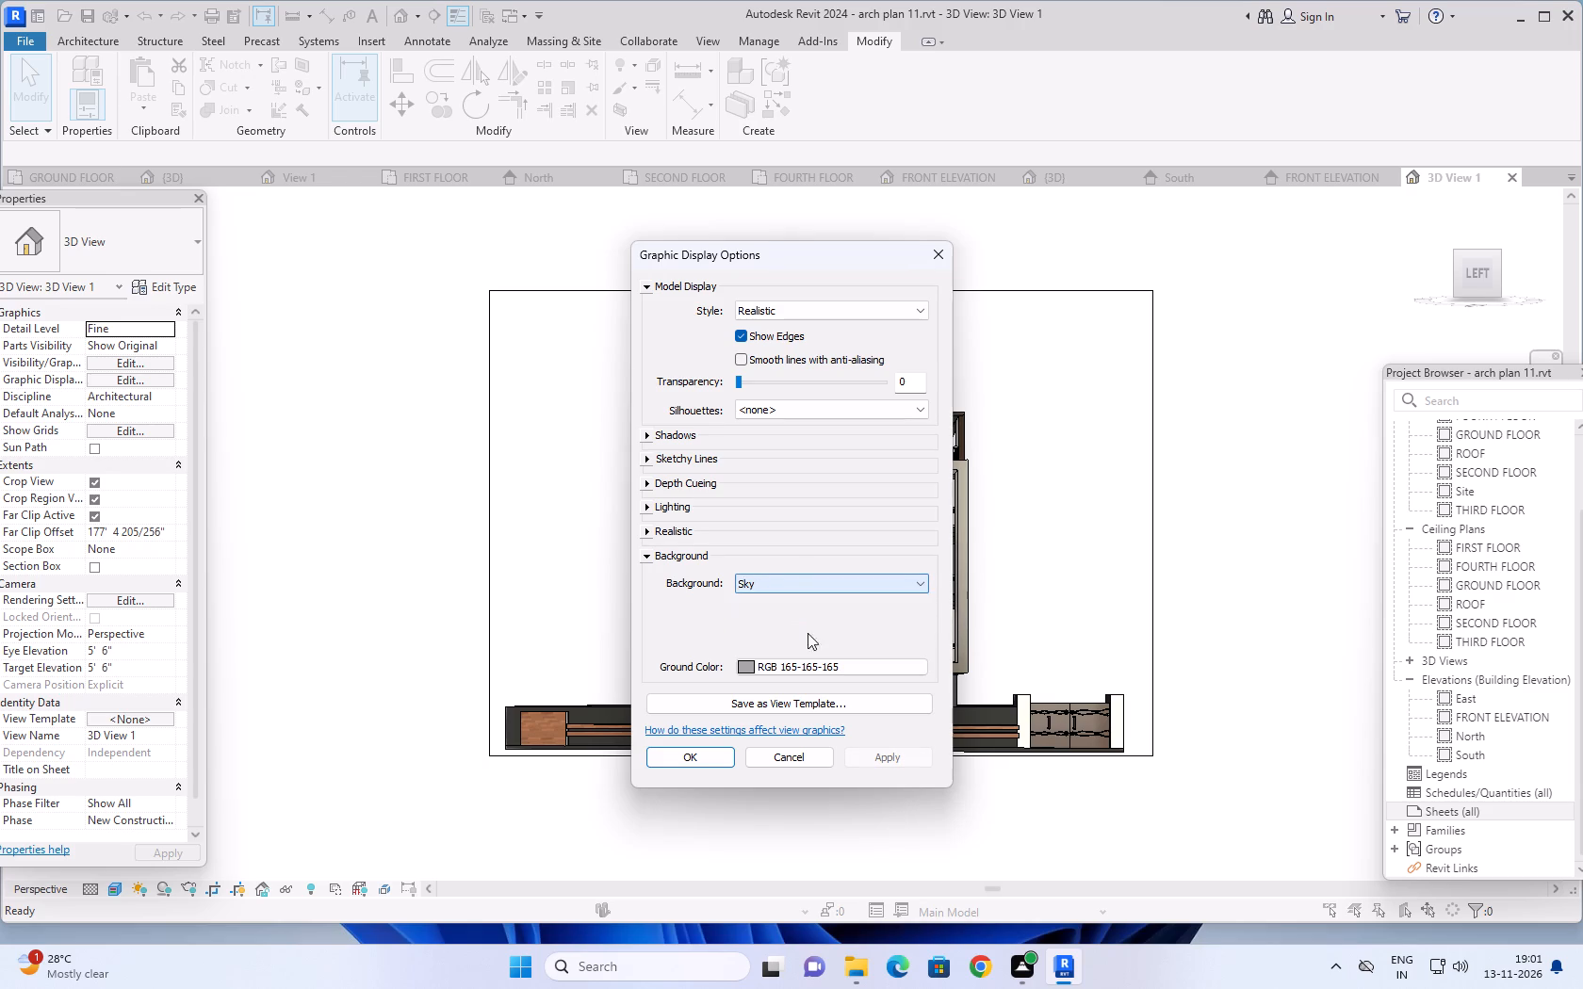
{"action": "left_click", "coordinate": [898, 761]}
{"action": "left_click", "coordinate": [707, 754]}
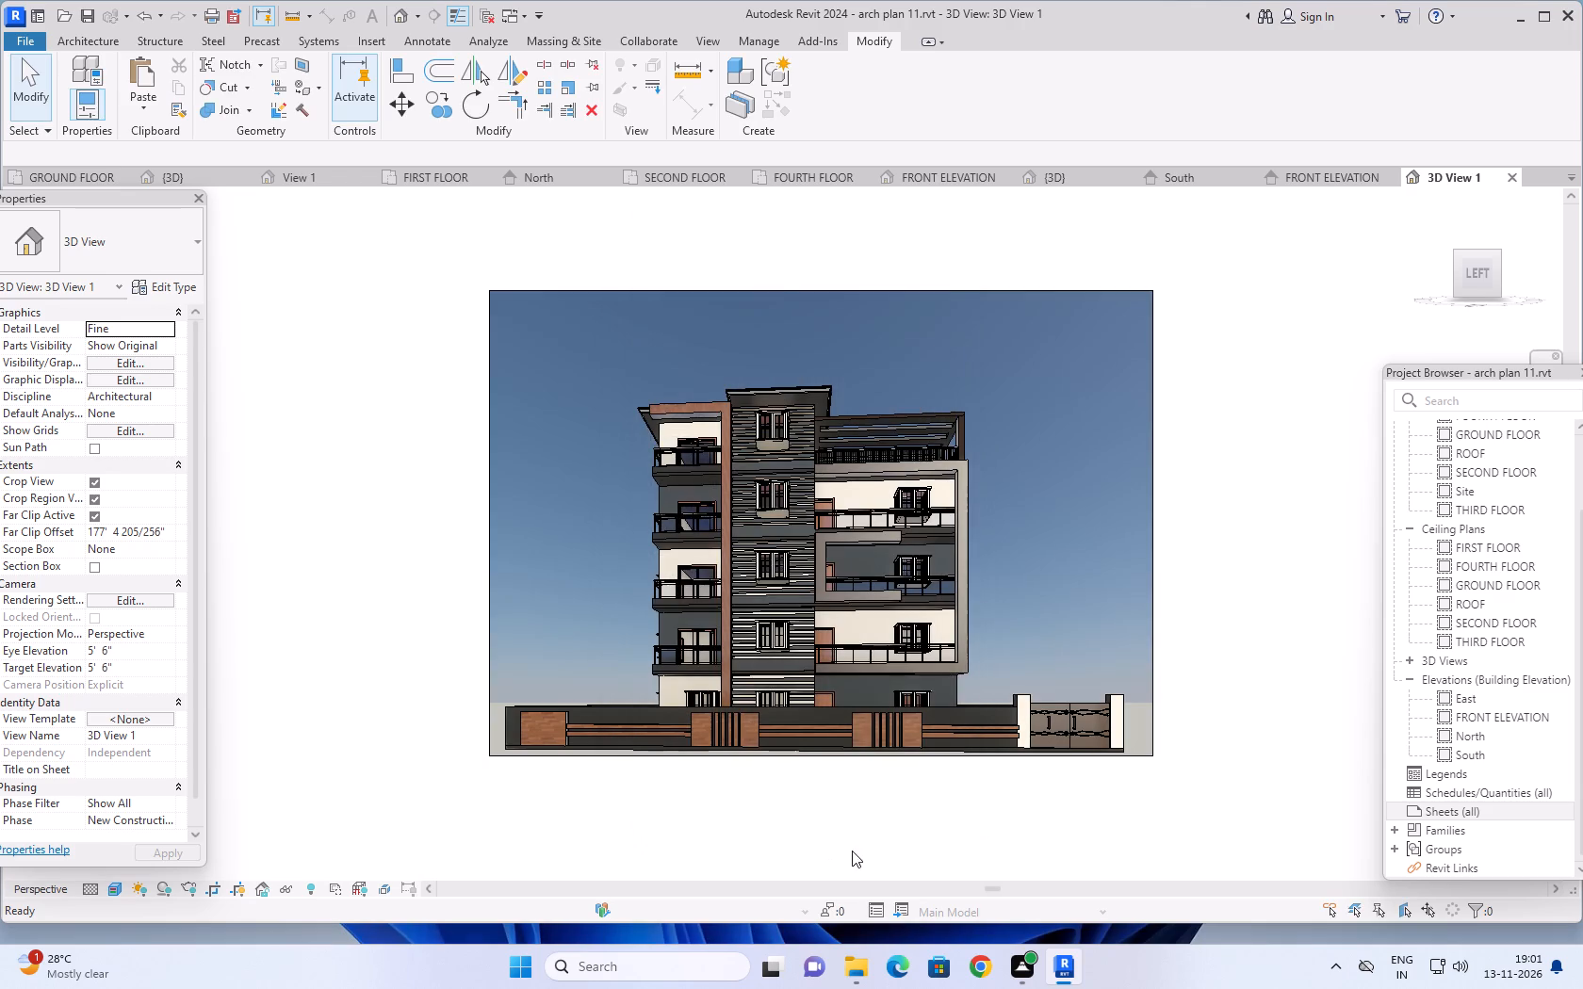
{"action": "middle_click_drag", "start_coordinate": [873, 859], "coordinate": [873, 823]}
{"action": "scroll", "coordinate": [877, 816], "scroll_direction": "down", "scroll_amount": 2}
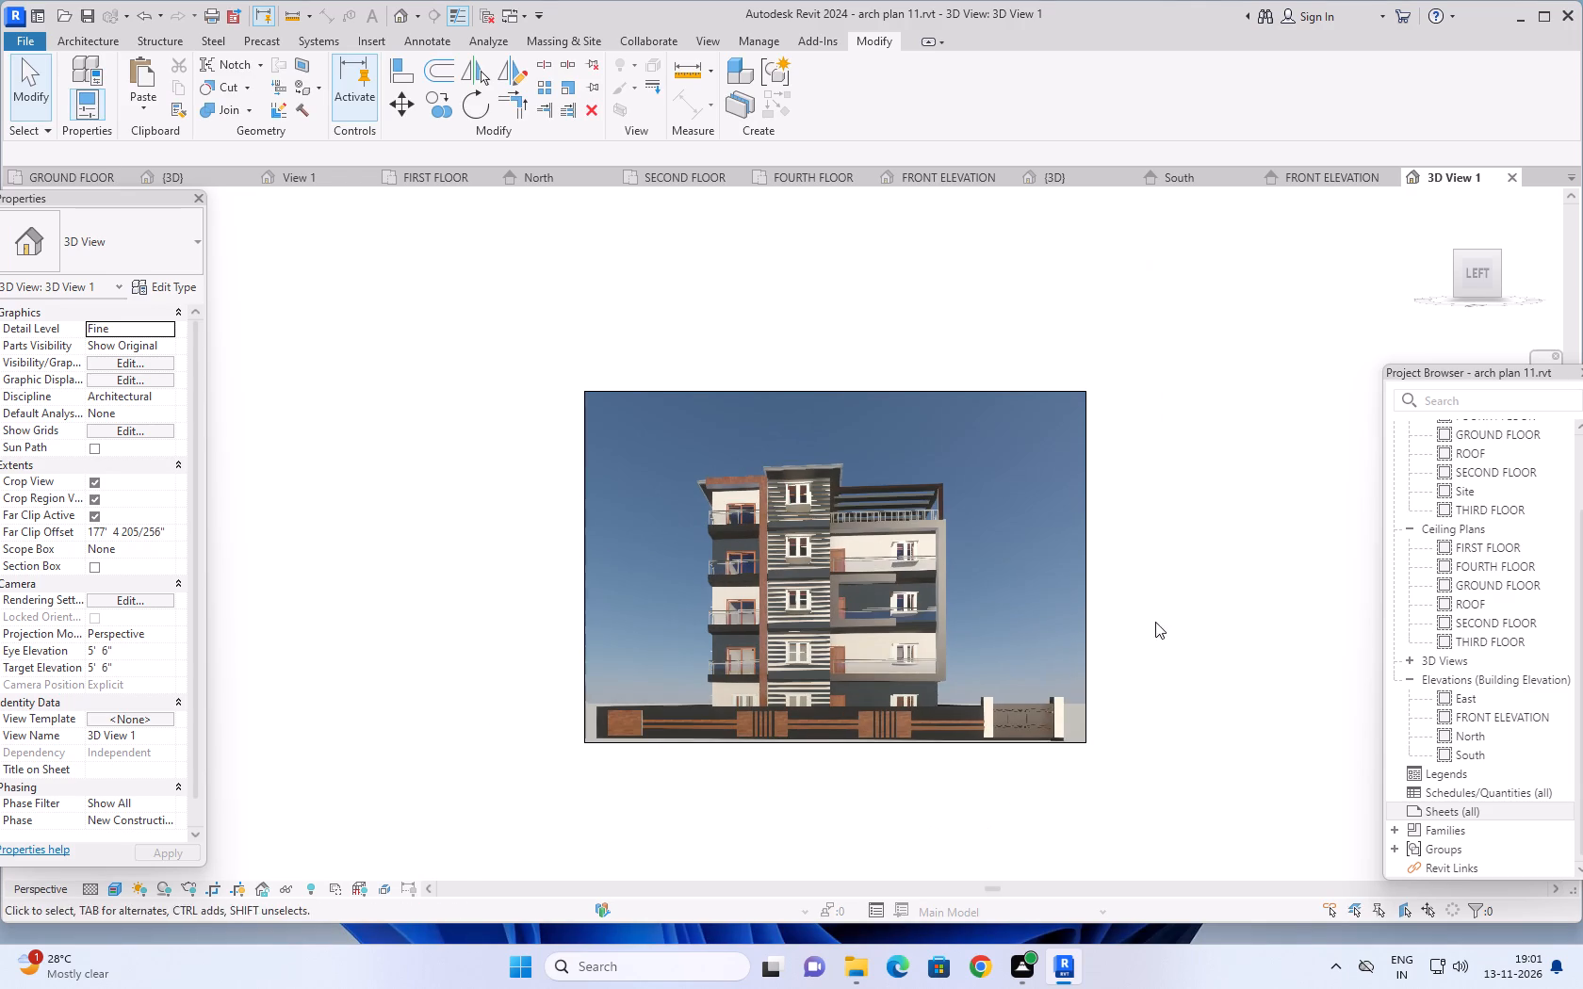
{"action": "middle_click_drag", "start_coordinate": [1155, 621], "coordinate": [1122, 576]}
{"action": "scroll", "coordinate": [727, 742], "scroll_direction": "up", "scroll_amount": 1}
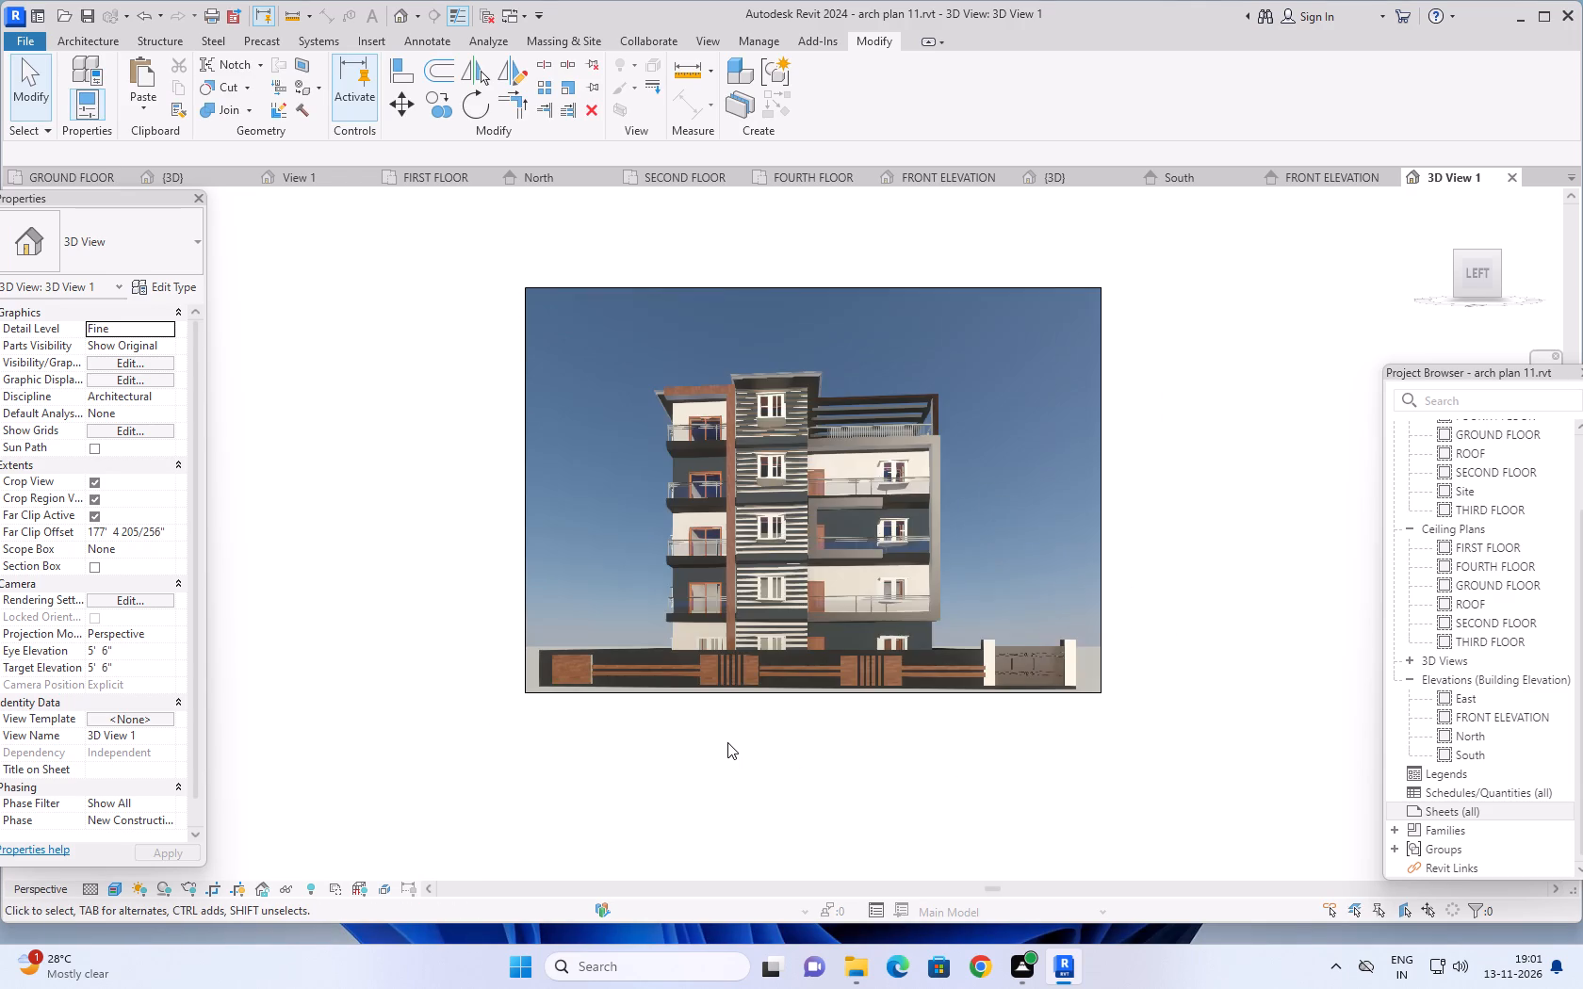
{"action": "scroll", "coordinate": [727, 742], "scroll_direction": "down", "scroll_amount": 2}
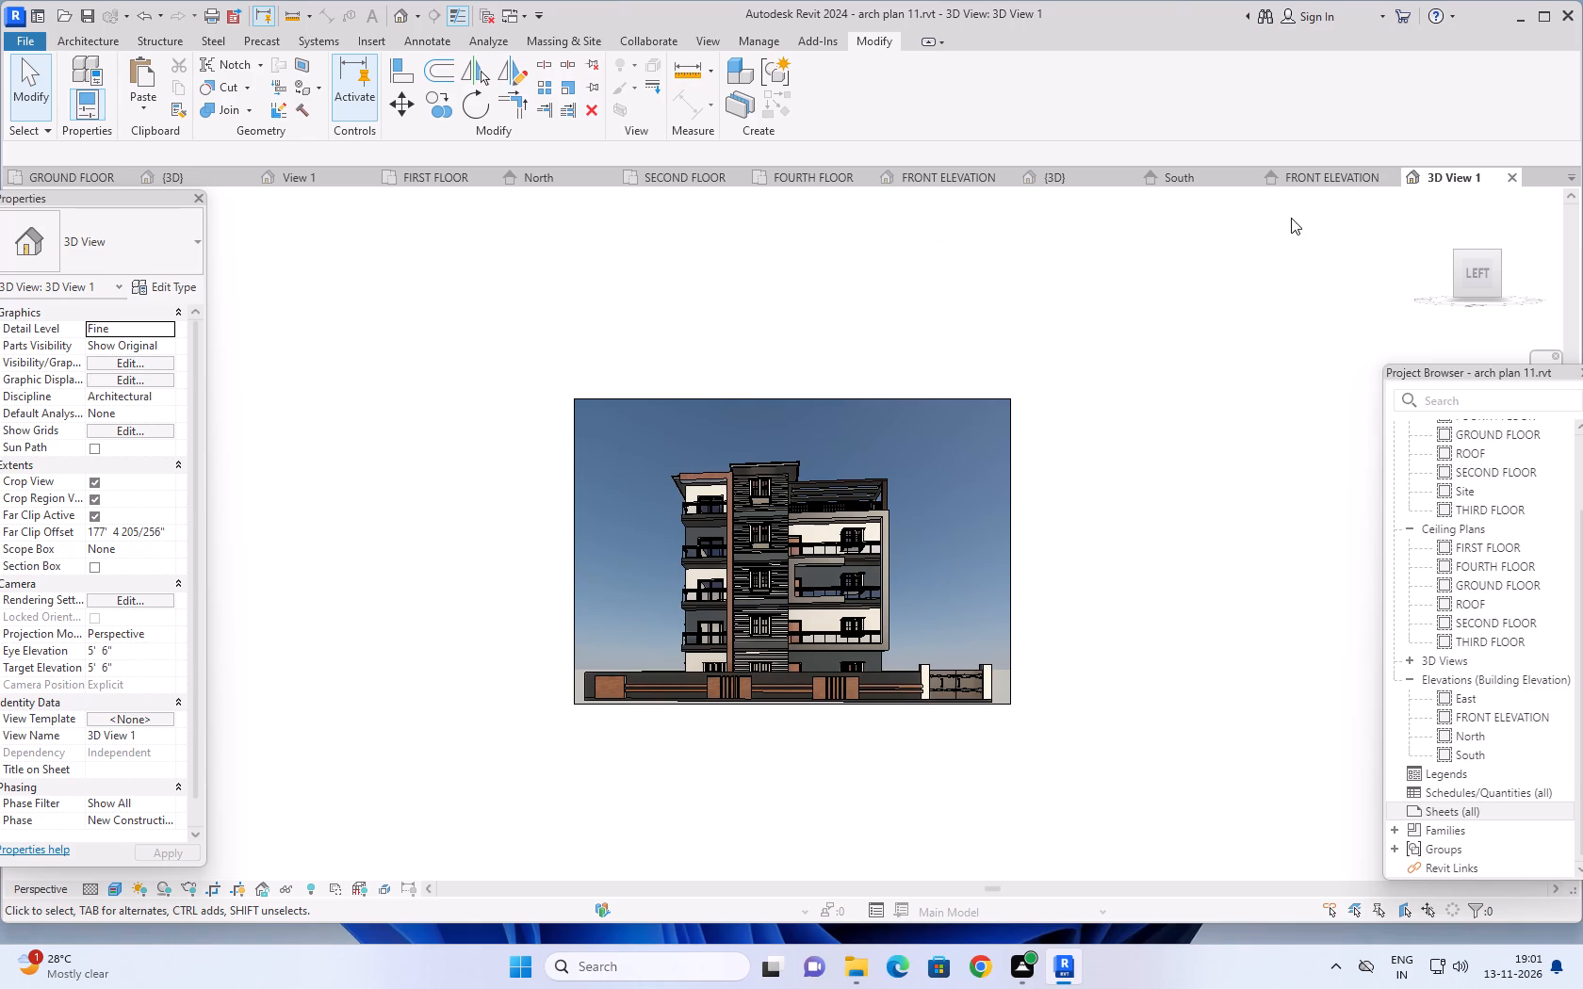
Close the {3D} and FRONT ELEVATION views of ARCH PLAN 8.dwg.rvt without saving that project's changes.
{"action": "left_click", "coordinate": [1132, 175]}
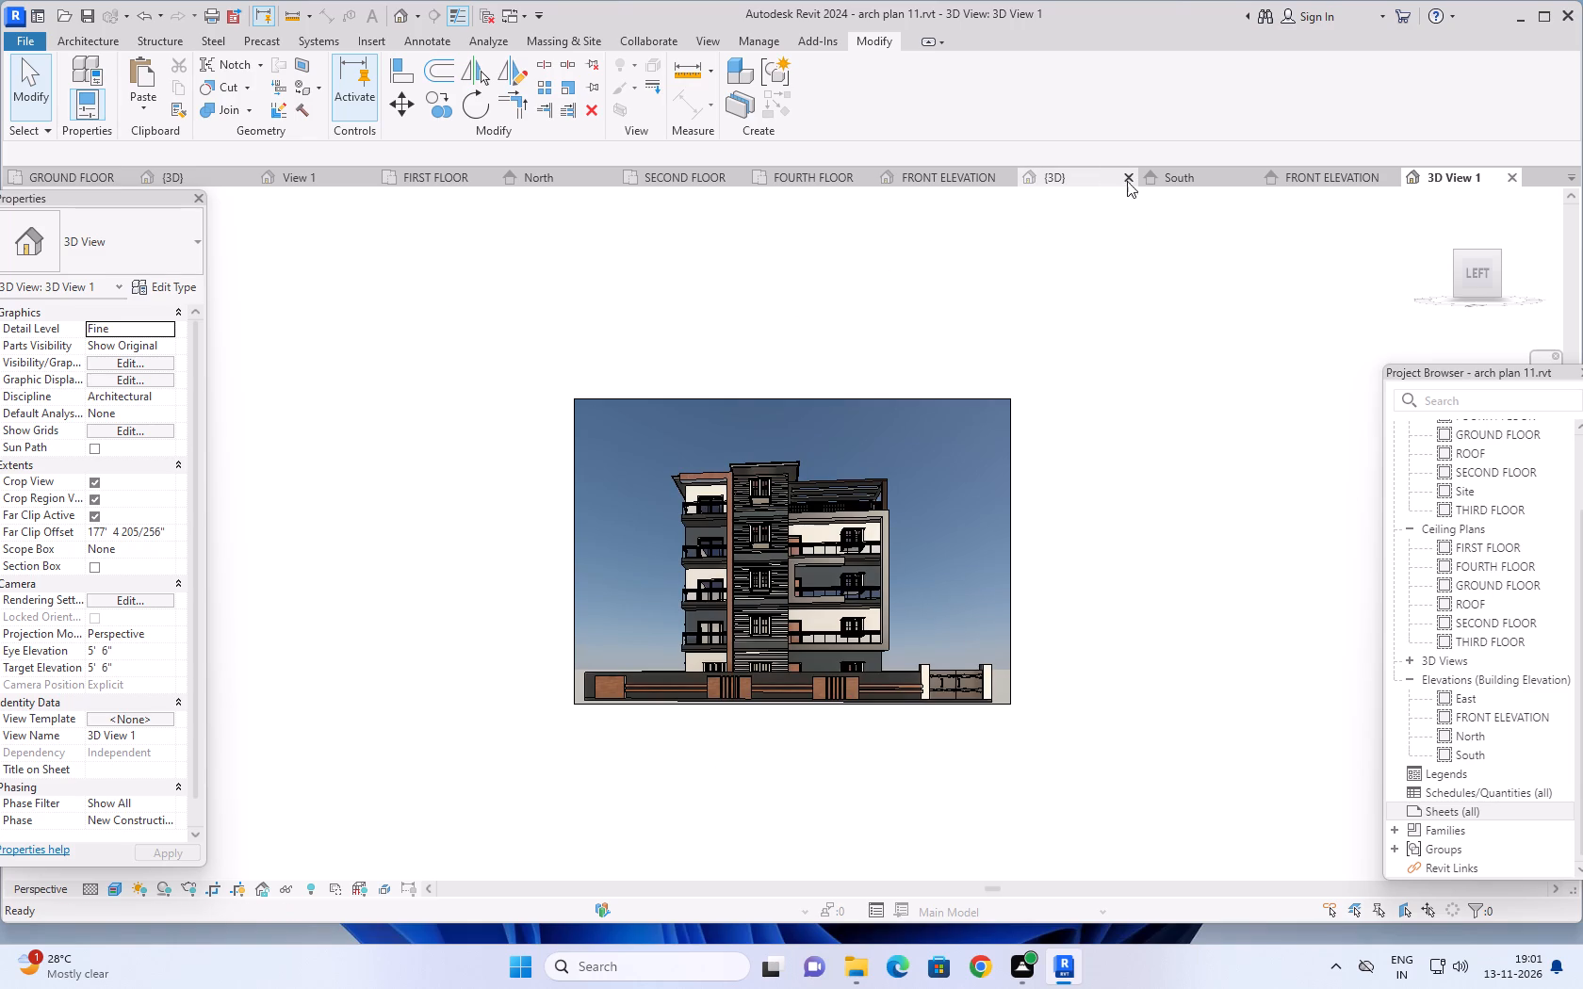
{"action": "left_click", "coordinate": [1012, 174]}
{"action": "scroll", "coordinate": [1066, 275], "scroll_direction": "down", "scroll_amount": 1}
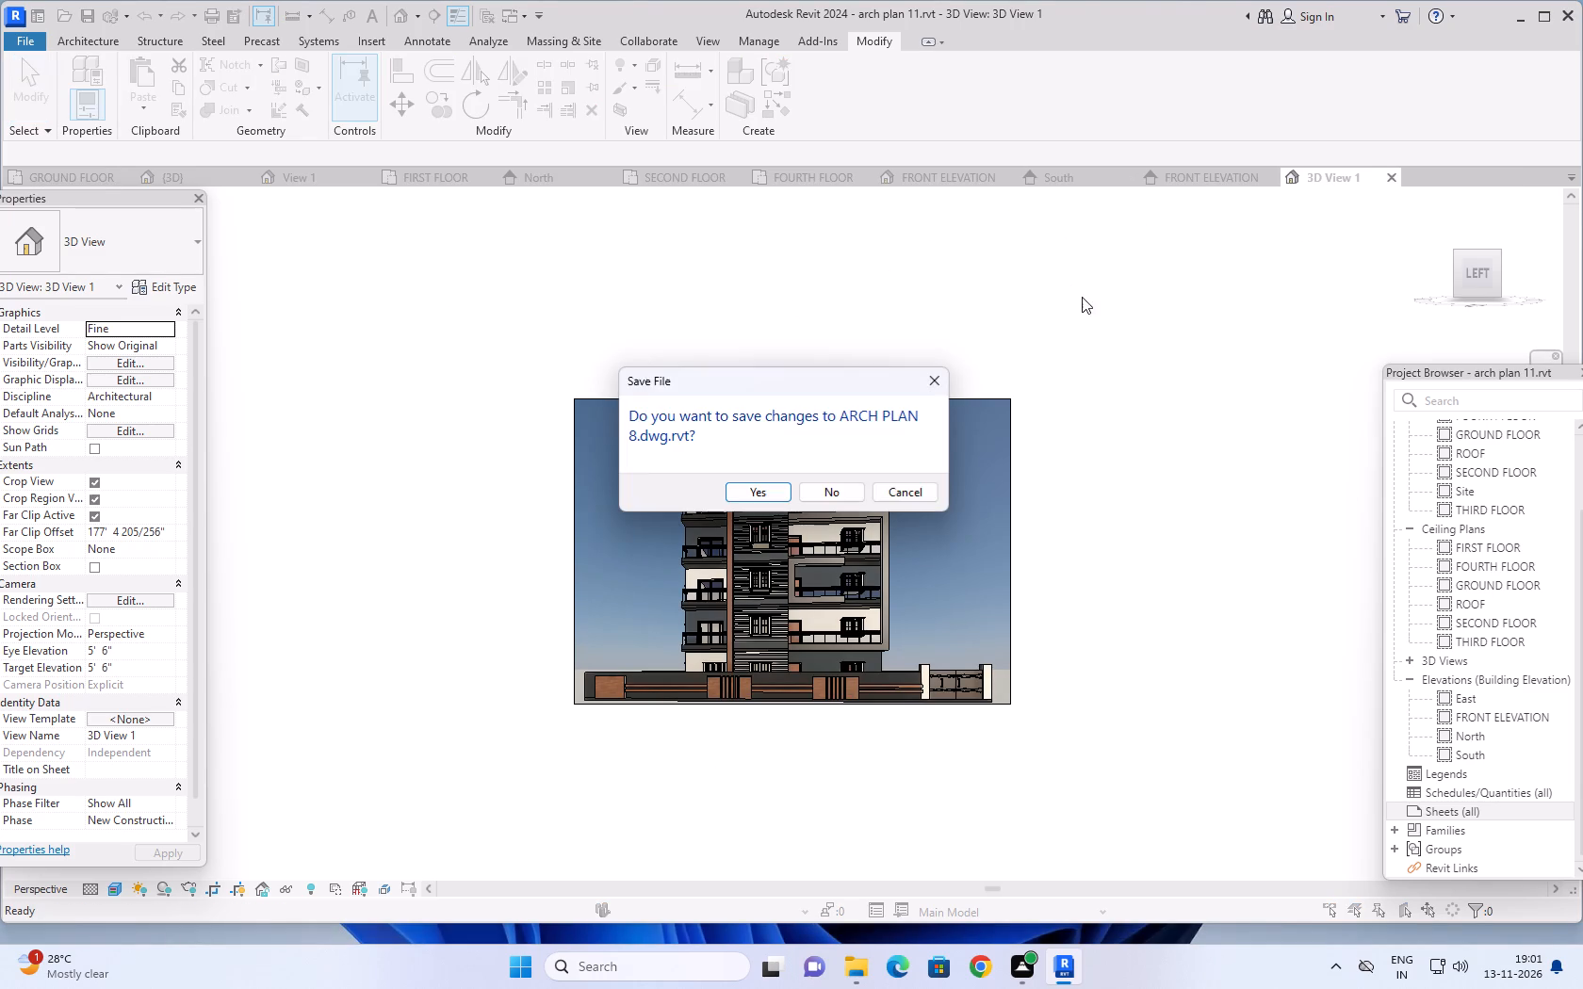
{"action": "left_click", "coordinate": [830, 497]}
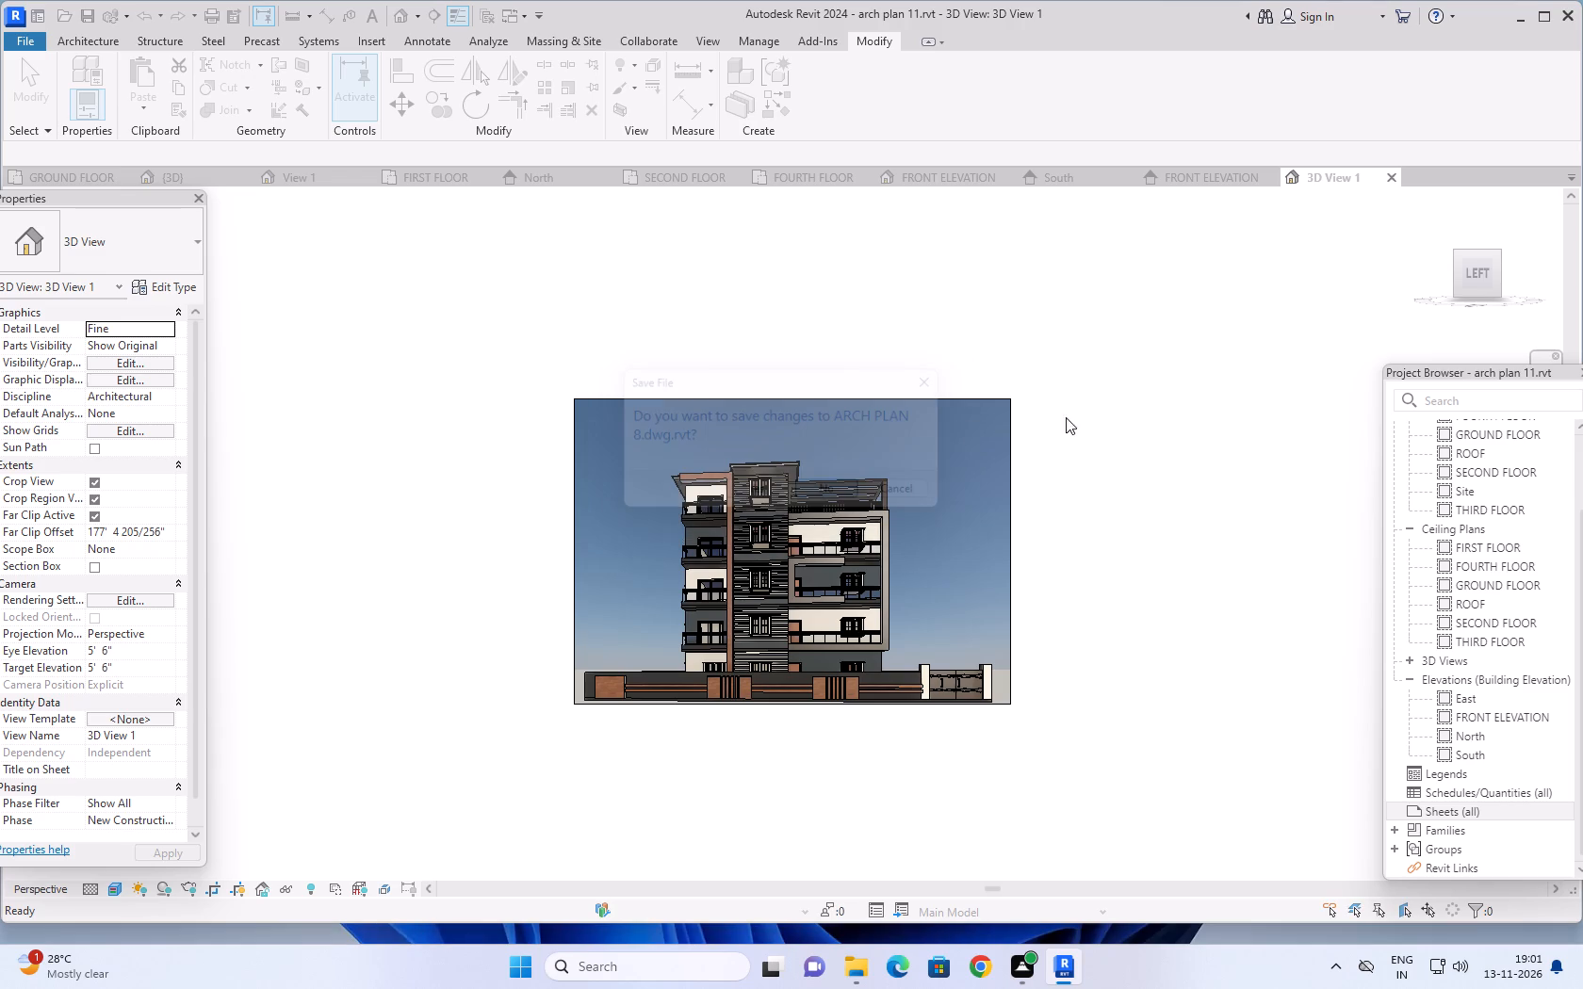
{"action": "scroll", "coordinate": [1116, 417], "scroll_direction": "down", "scroll_amount": 1}
{"action": "middle_click_drag", "start_coordinate": [1159, 413], "coordinate": [1122, 425]}
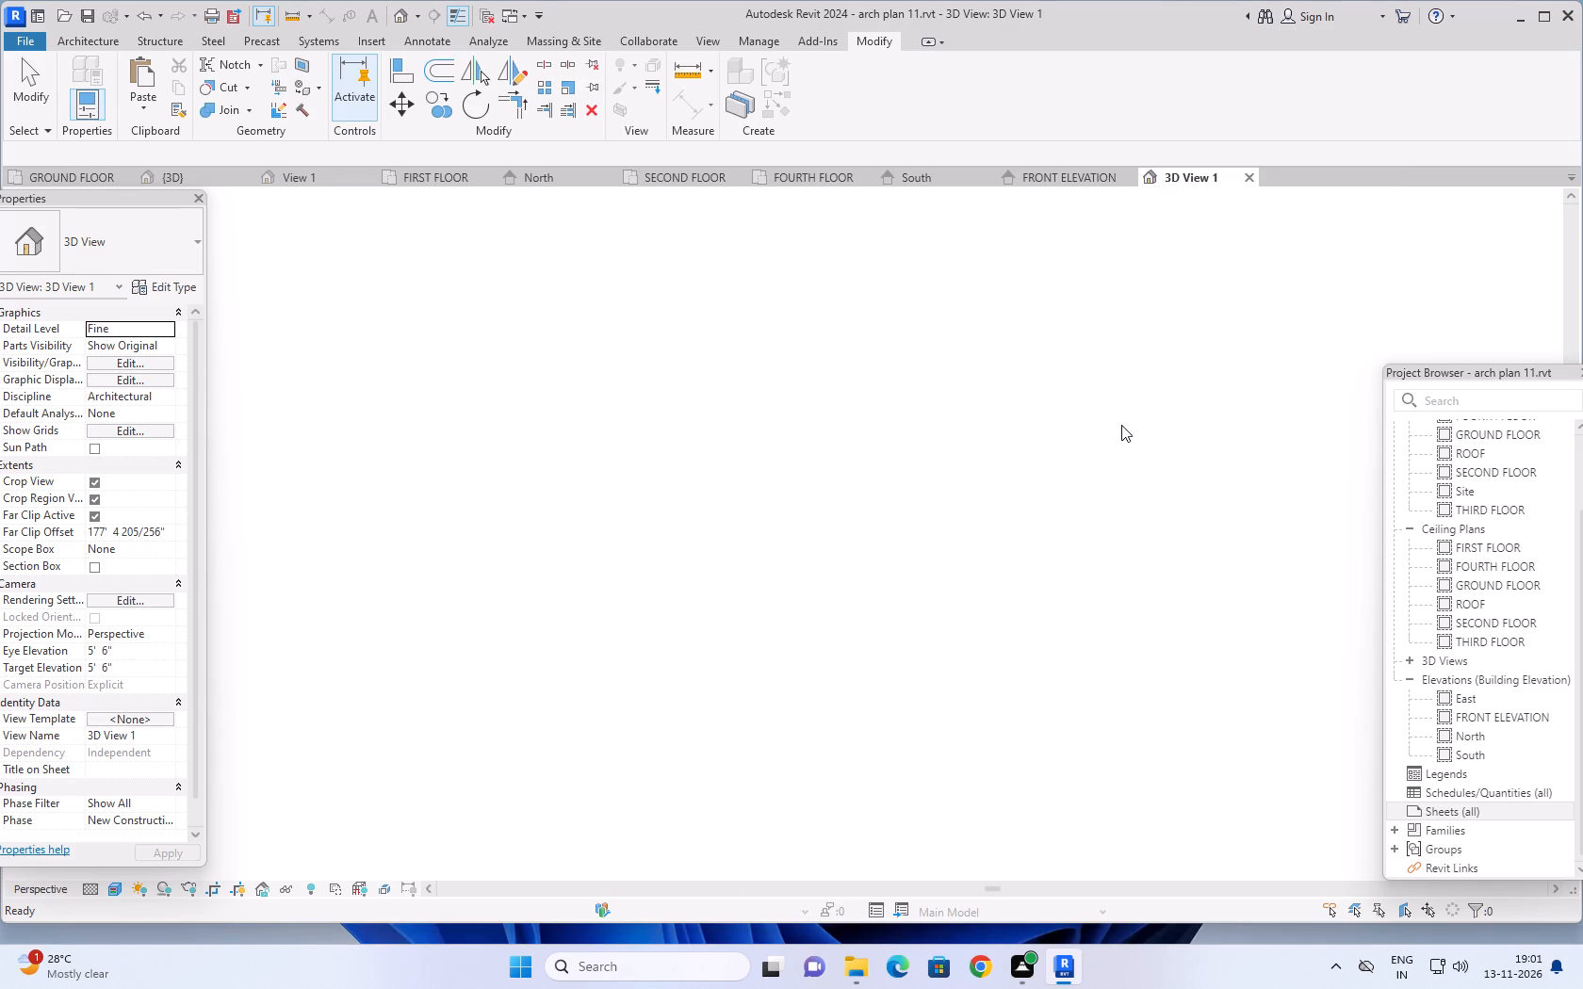
{"action": "middle_click_drag", "start_coordinate": [1119, 427], "coordinate": [1051, 446]}
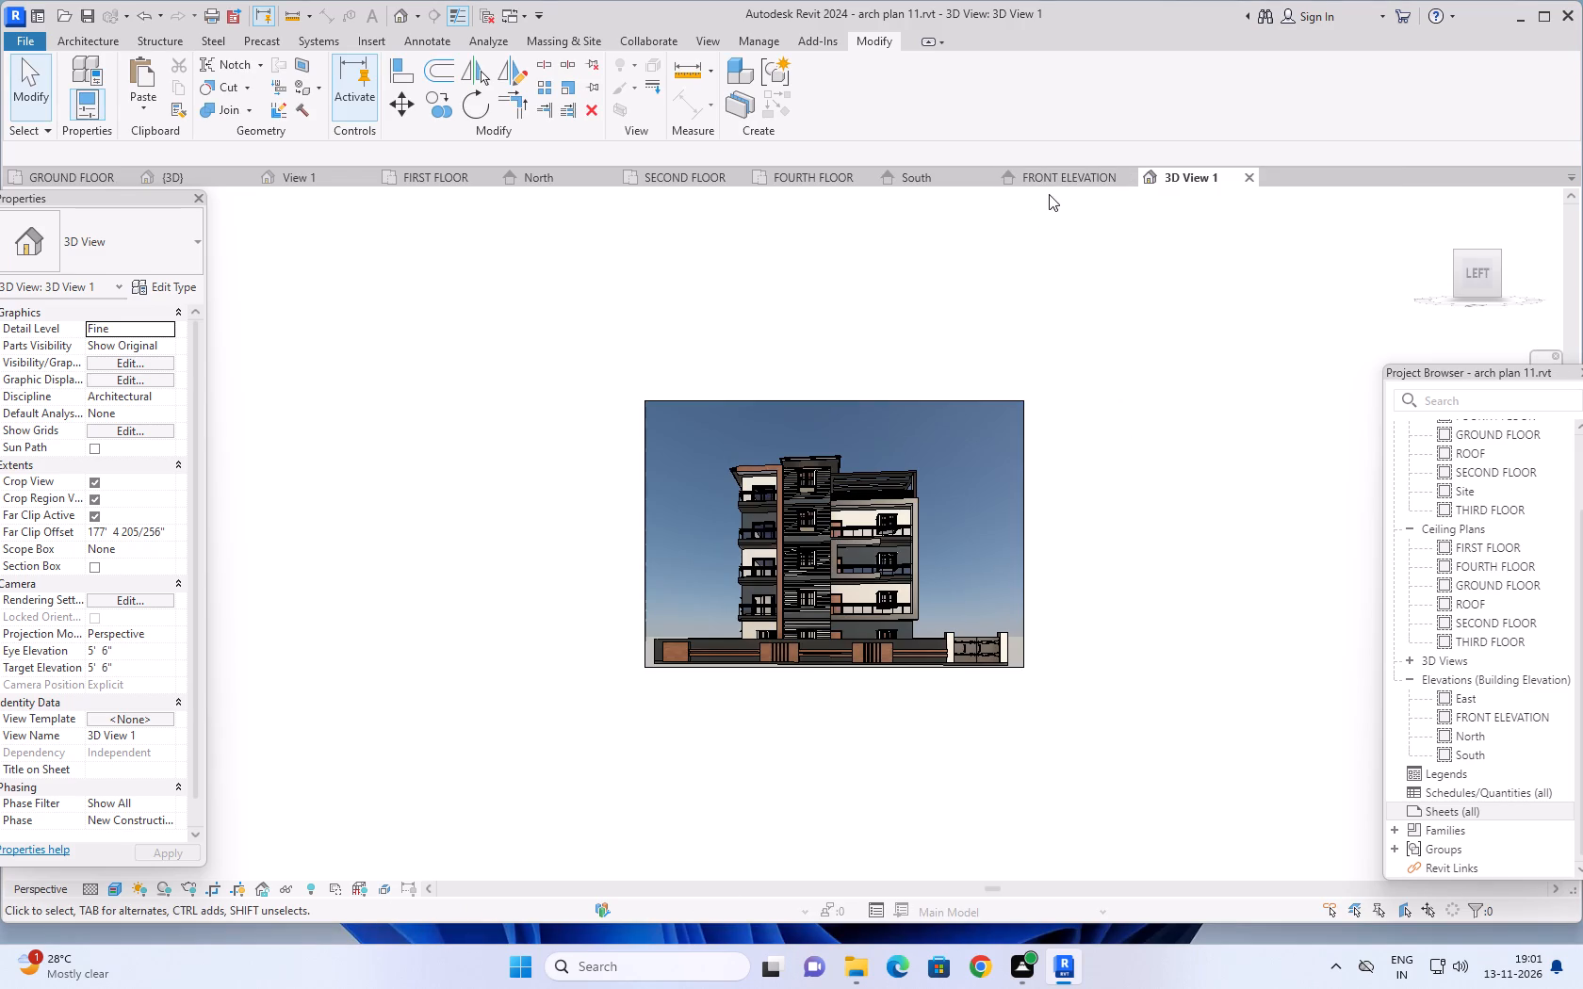
Place a perspective camera in the GROUND FLOOR plan, with its eye northwest of the compound and its target just beyond the southeast corner.
{"action": "left_click", "coordinate": [74, 173]}
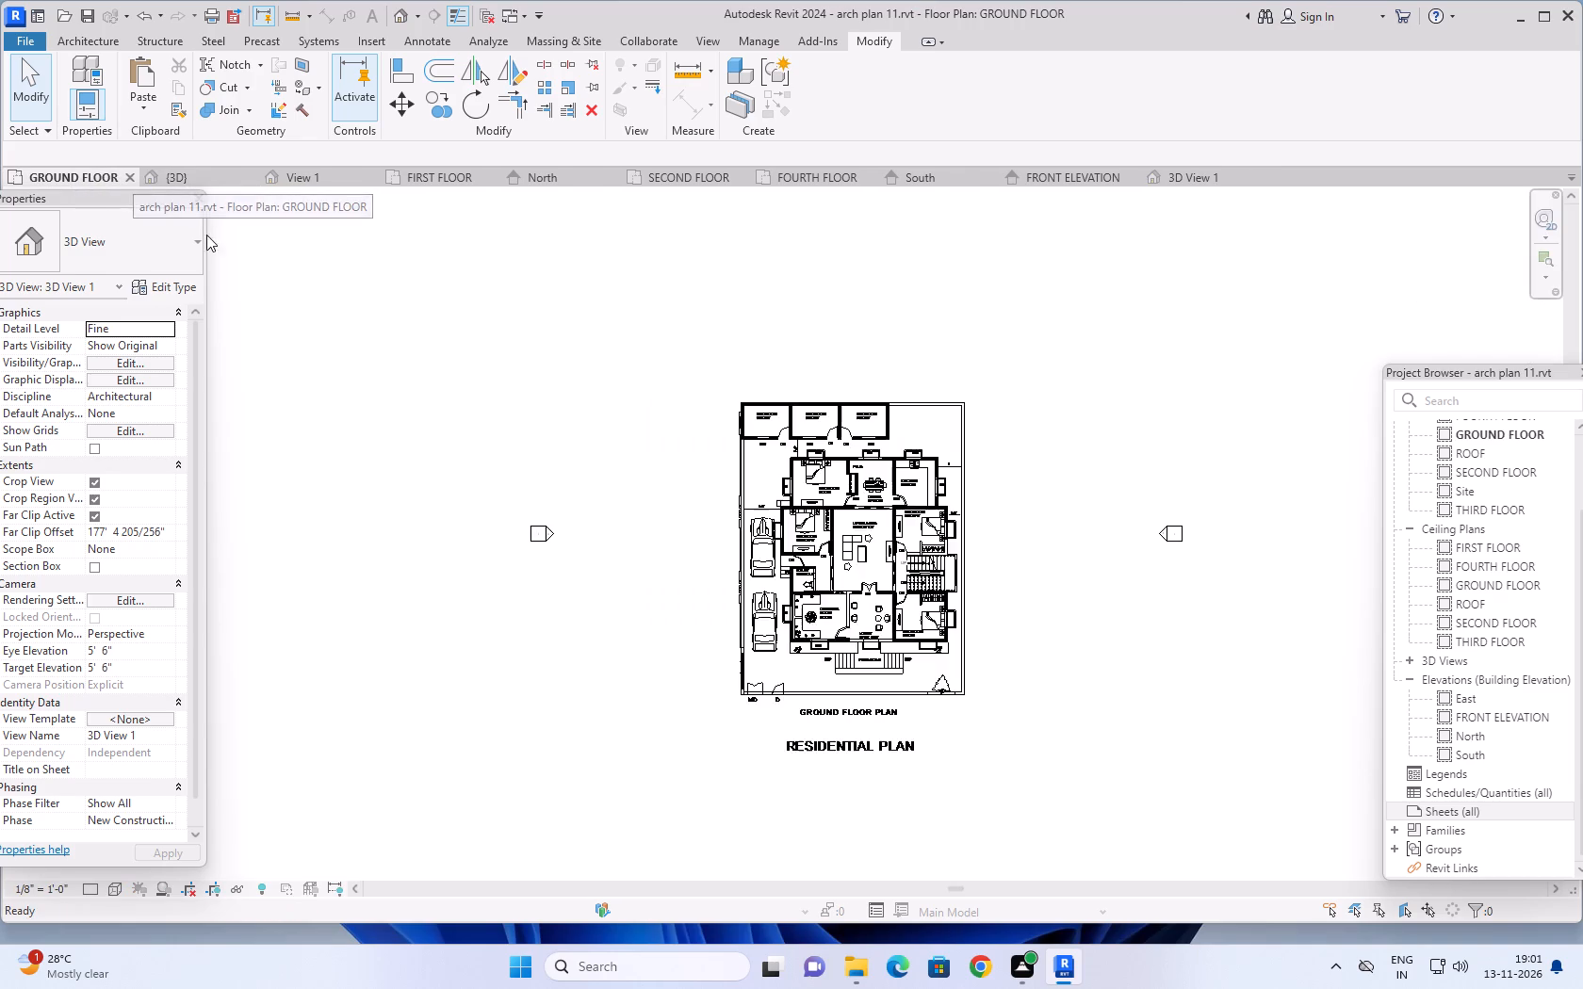
{"action": "scroll", "coordinate": [638, 376], "scroll_direction": "down", "scroll_amount": 3}
{"action": "middle_click_drag", "start_coordinate": [878, 430], "coordinate": [864, 424]}
{"action": "scroll", "coordinate": [763, 389], "scroll_direction": "up", "scroll_amount": 2}
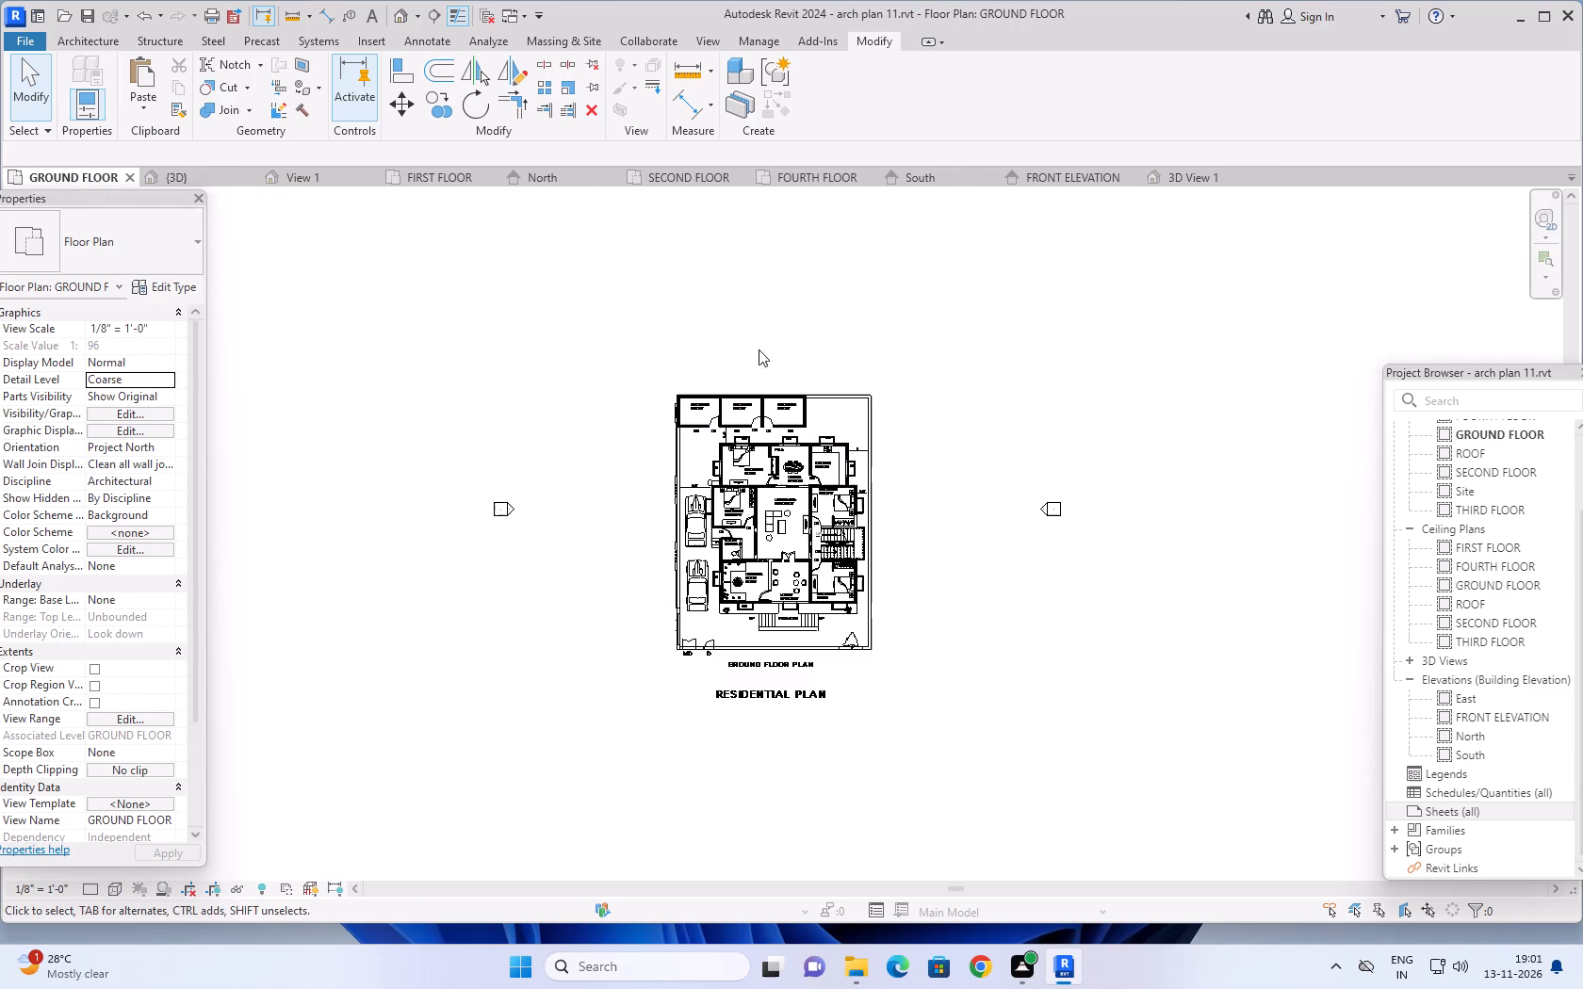
{"action": "middle_click_drag", "start_coordinate": [751, 328], "coordinate": [727, 309]}
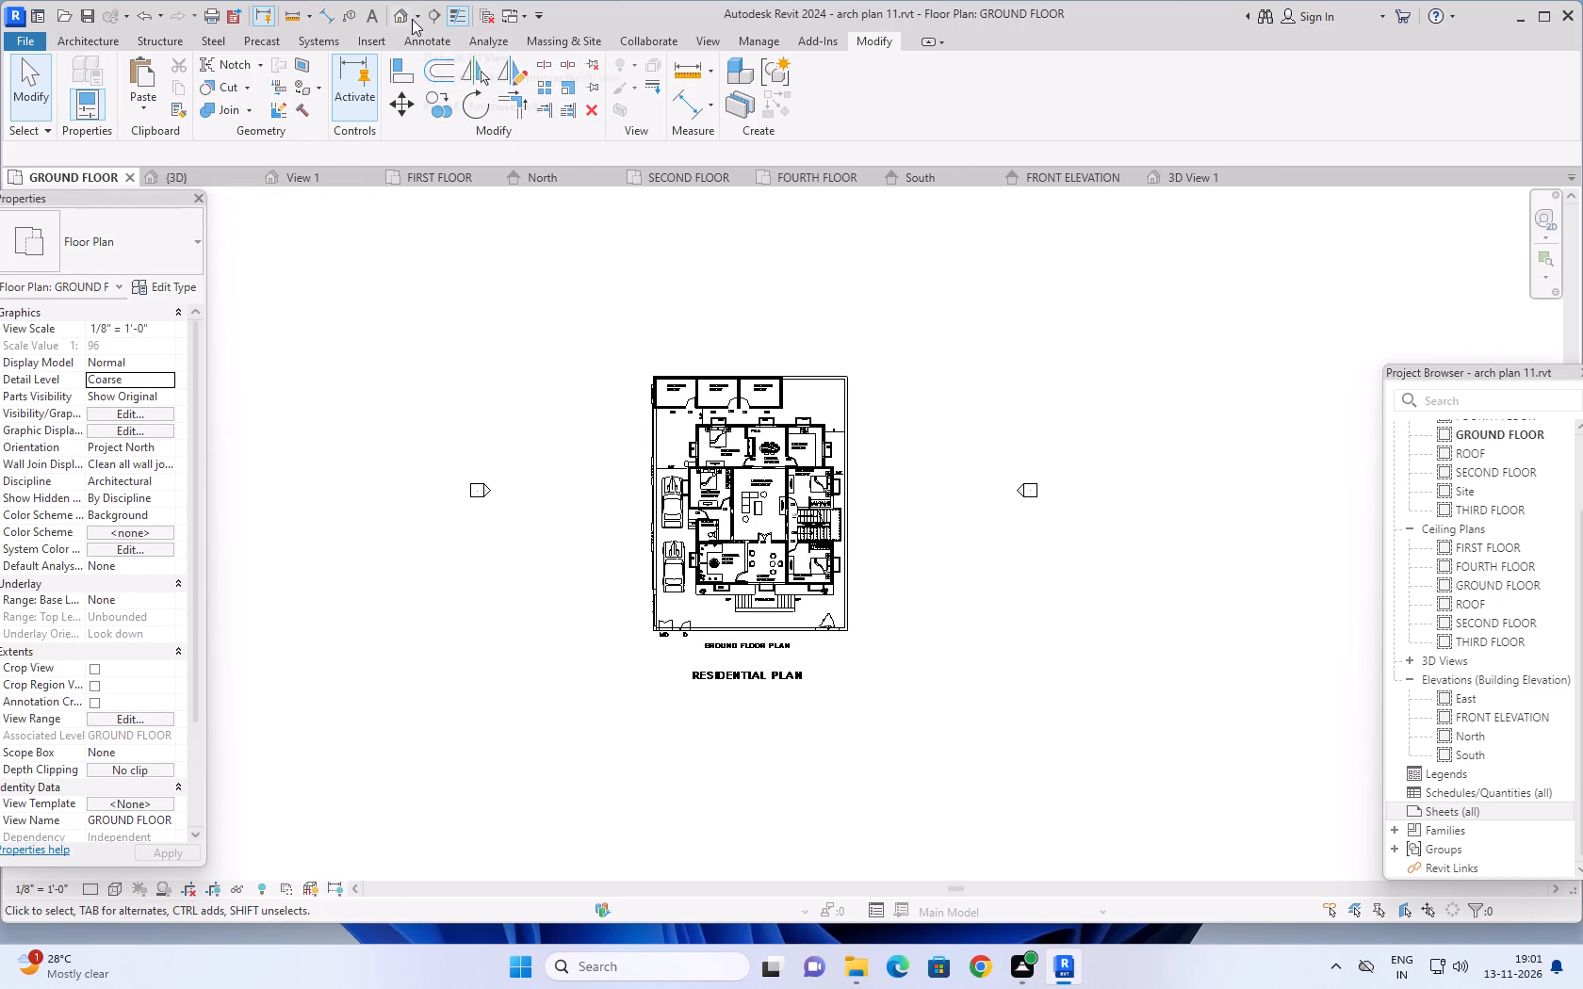
{"action": "left_click", "coordinate": [416, 15]}
{"action": "left_click", "coordinate": [449, 64]}
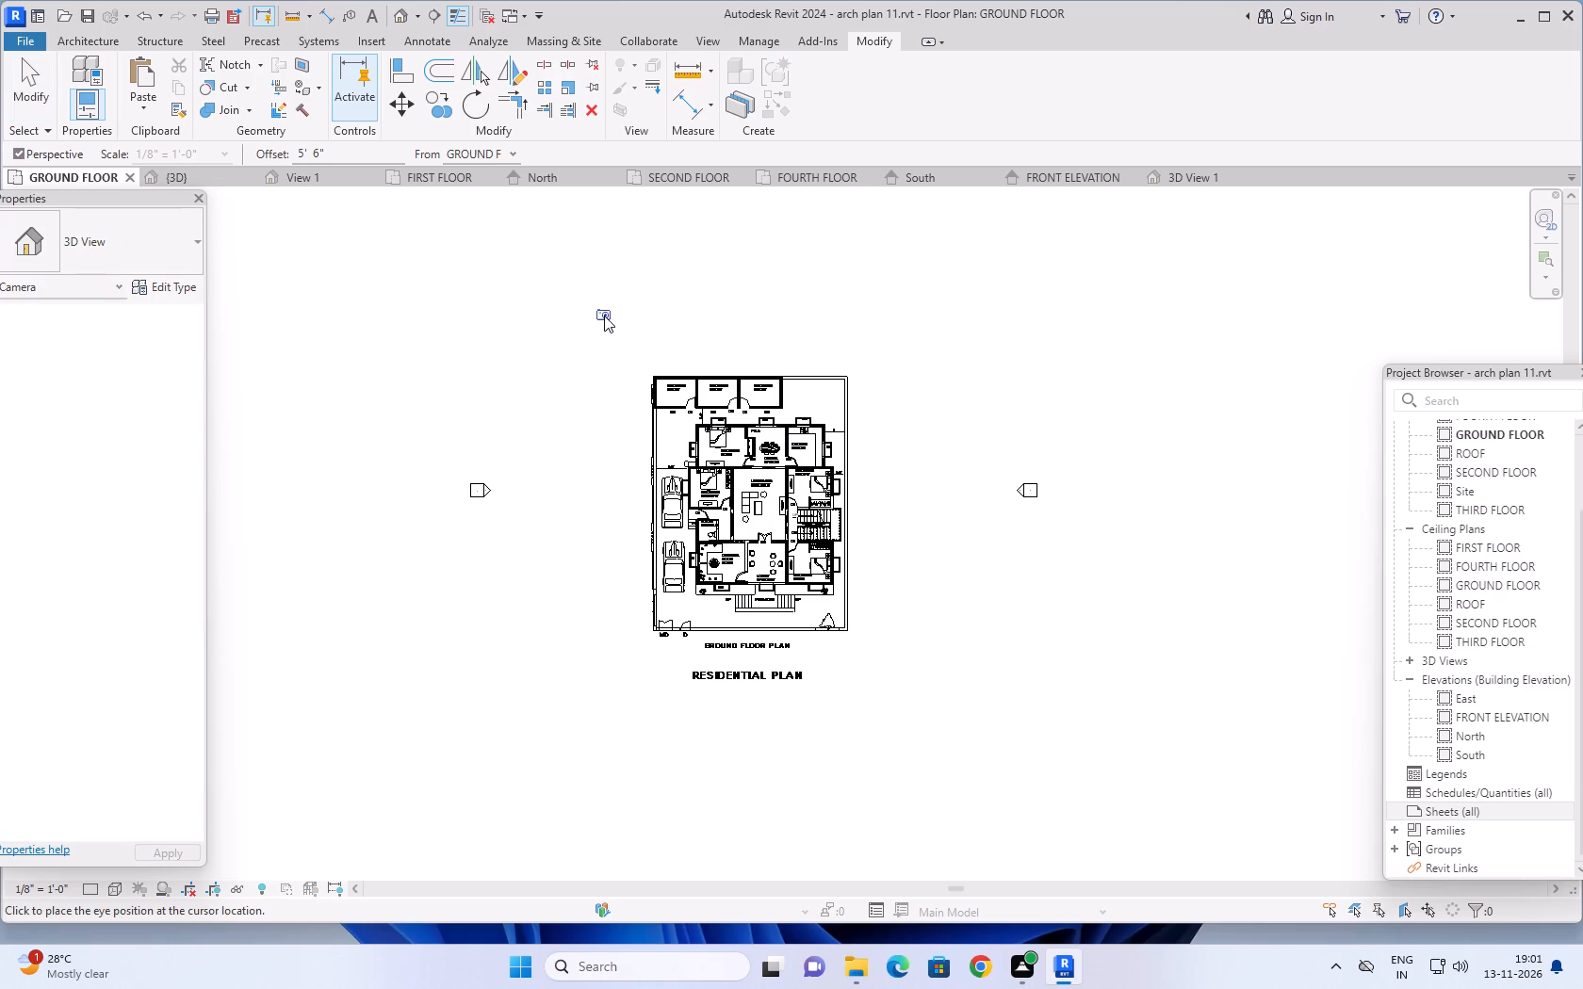
{"action": "left_click", "coordinate": [604, 313]}
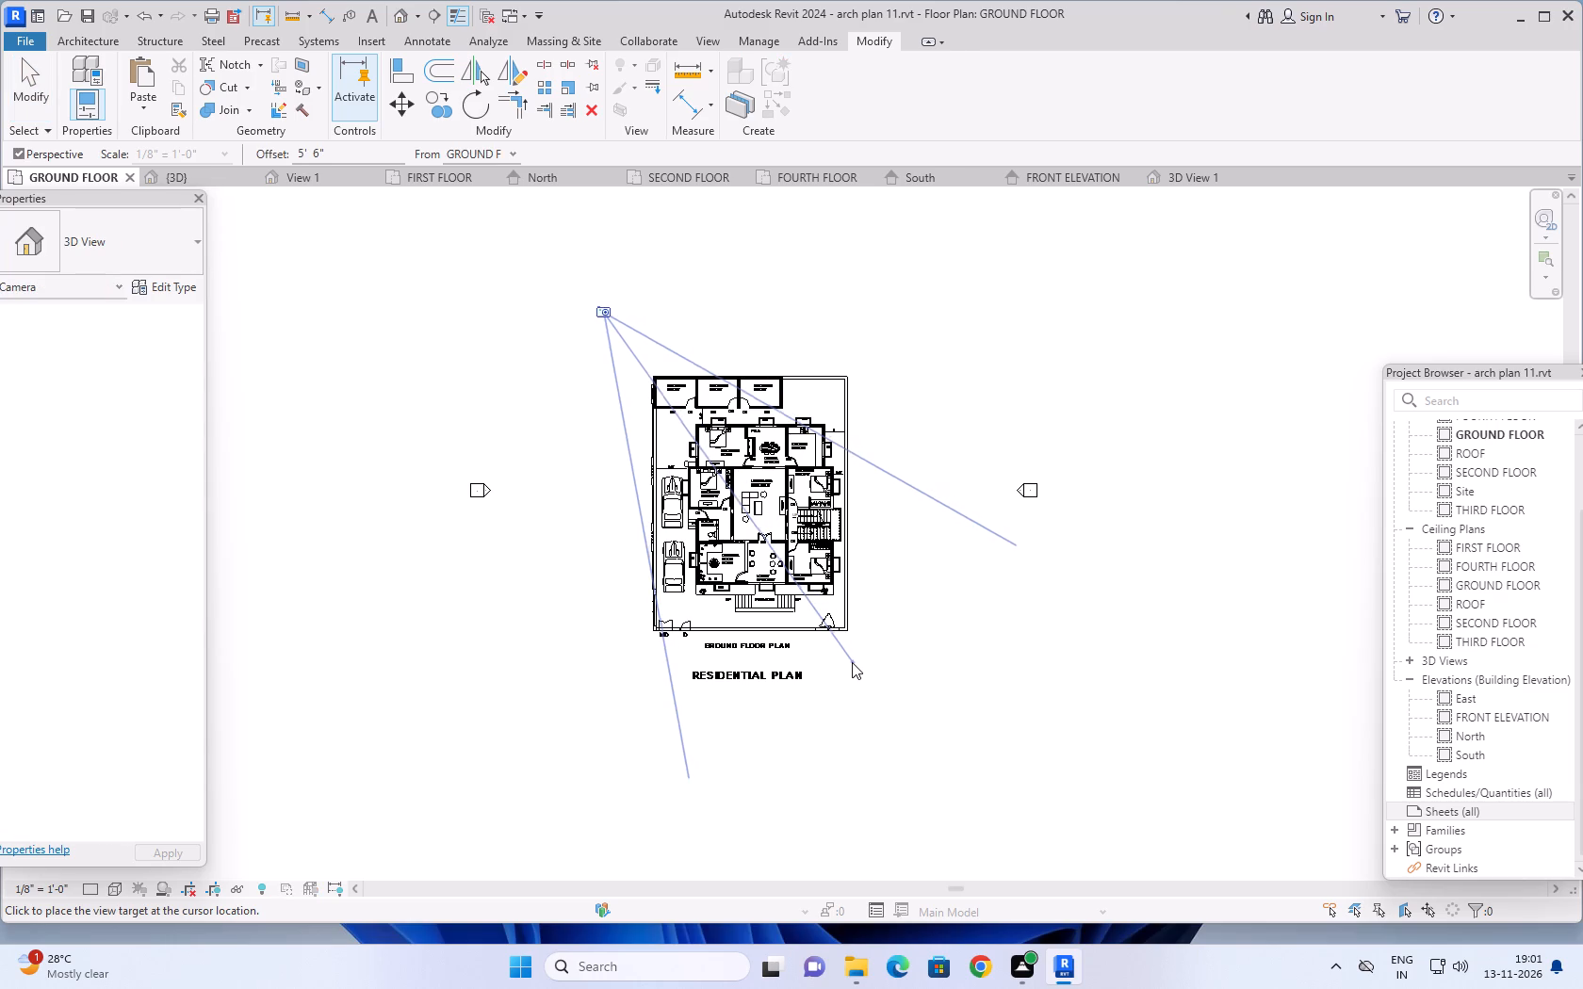
{"action": "left_click", "coordinate": [851, 662]}
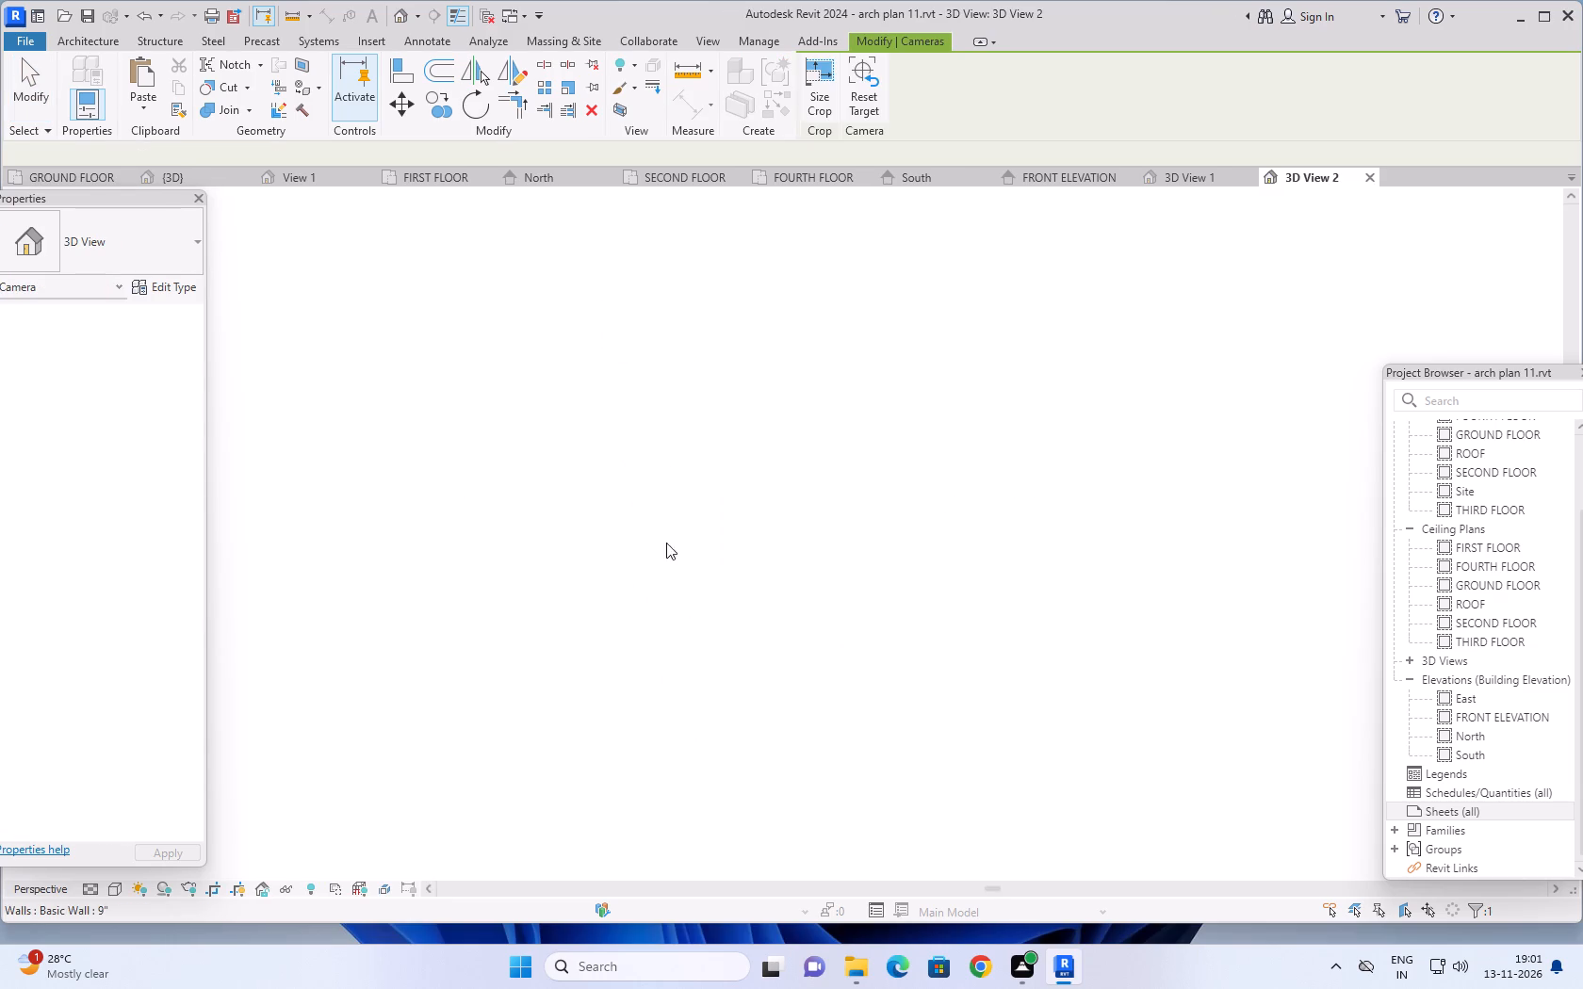
Extend the new camera view's crop region above the roof and past both ends of the compound wall, and trim its lower edge just beneath the wall.
{"action": "scroll", "coordinate": [727, 541], "scroll_direction": "down", "scroll_amount": 3}
{"action": "scroll", "coordinate": [947, 611], "scroll_direction": "down", "scroll_amount": 3}
{"action": "middle_click_drag", "start_coordinate": [986, 633], "coordinate": [974, 789]}
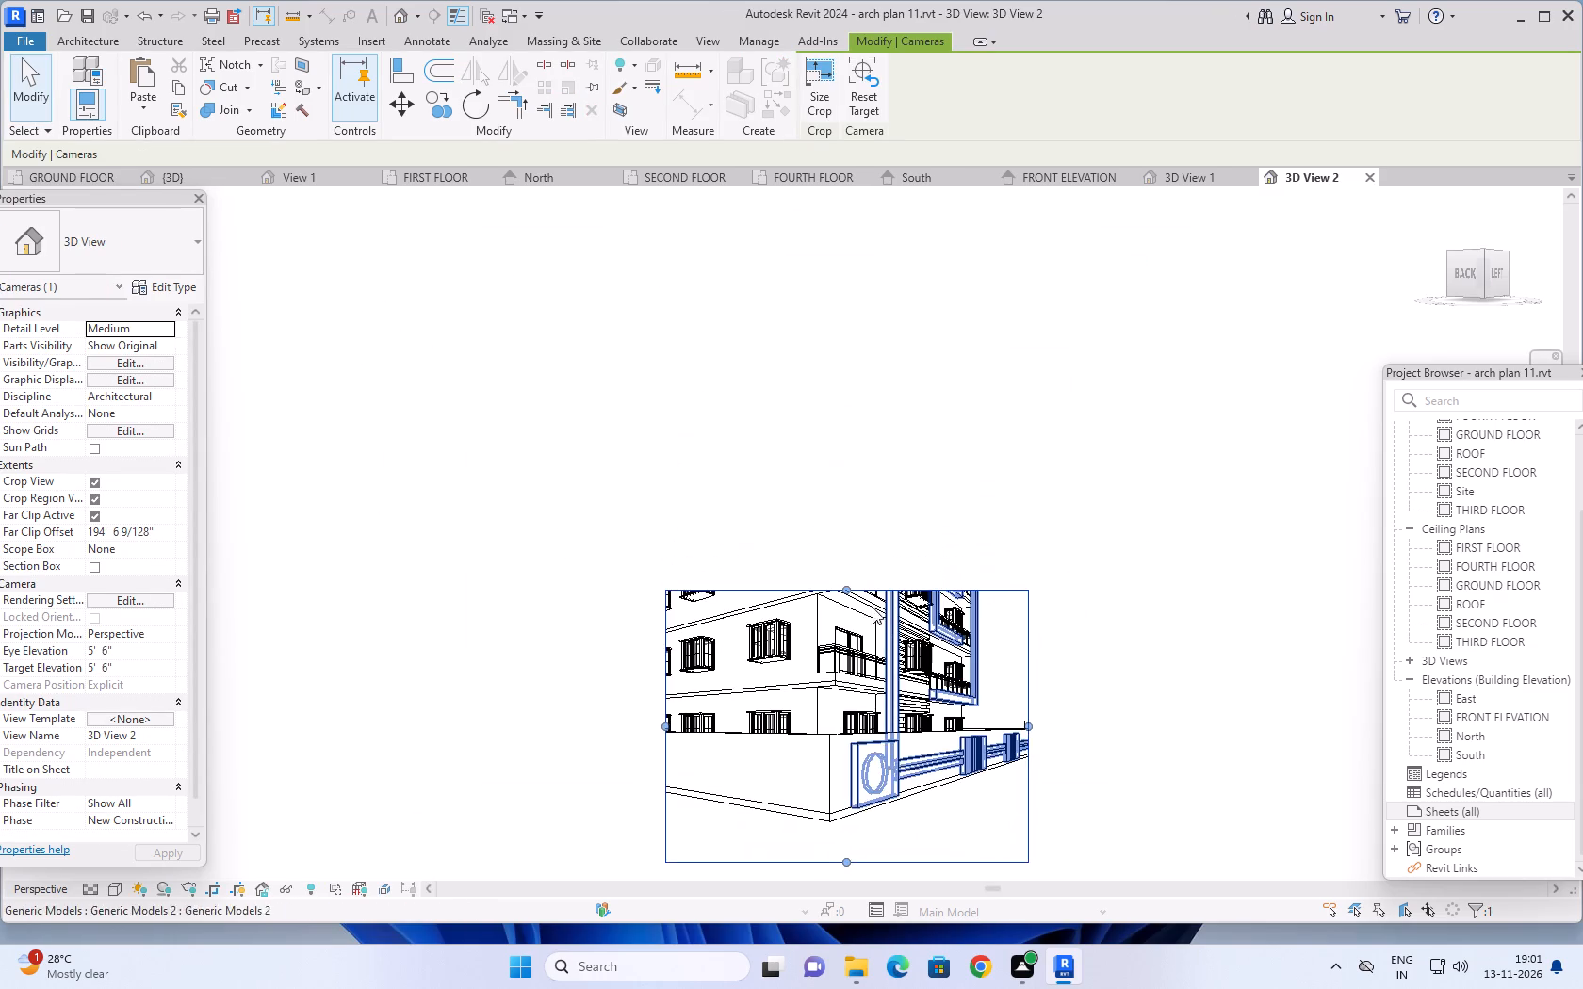
{"action": "left_click_drag", "start_coordinate": [849, 586], "coordinate": [845, 329]}
{"action": "scroll", "coordinate": [1091, 551], "scroll_direction": "down", "scroll_amount": 3}
{"action": "middle_click_drag", "start_coordinate": [1103, 531], "coordinate": [1075, 500]}
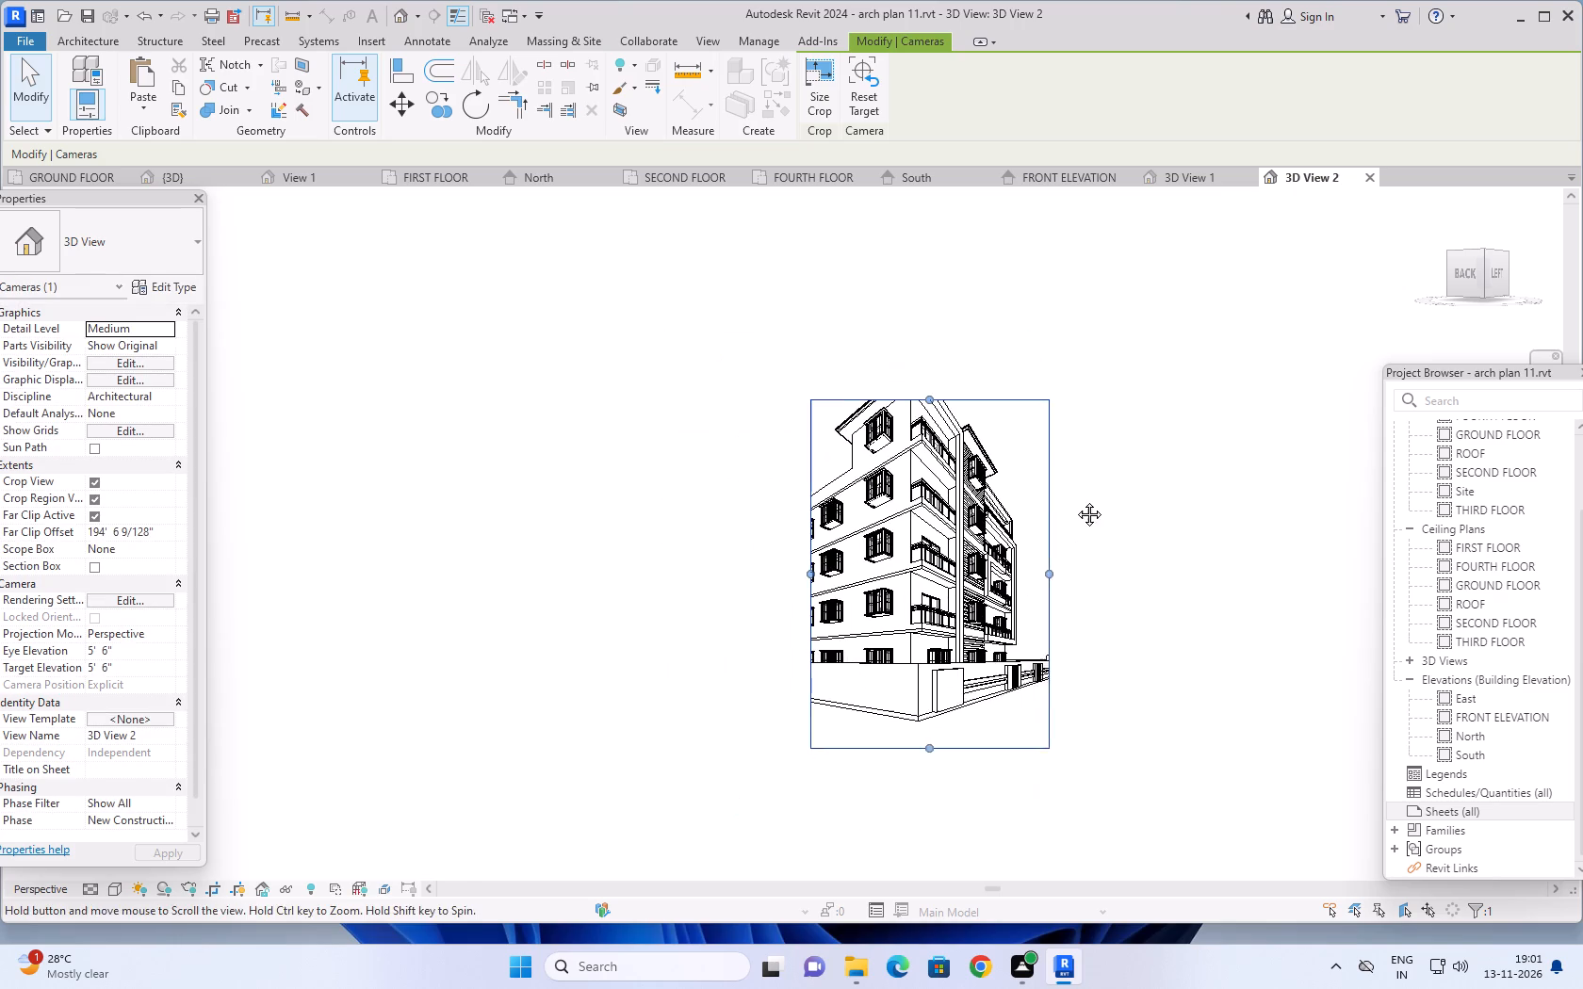
{"action": "middle_click_drag", "start_coordinate": [1075, 500], "coordinate": [1069, 496]}
{"action": "left_click_drag", "start_coordinate": [1042, 529], "coordinate": [1118, 532]}
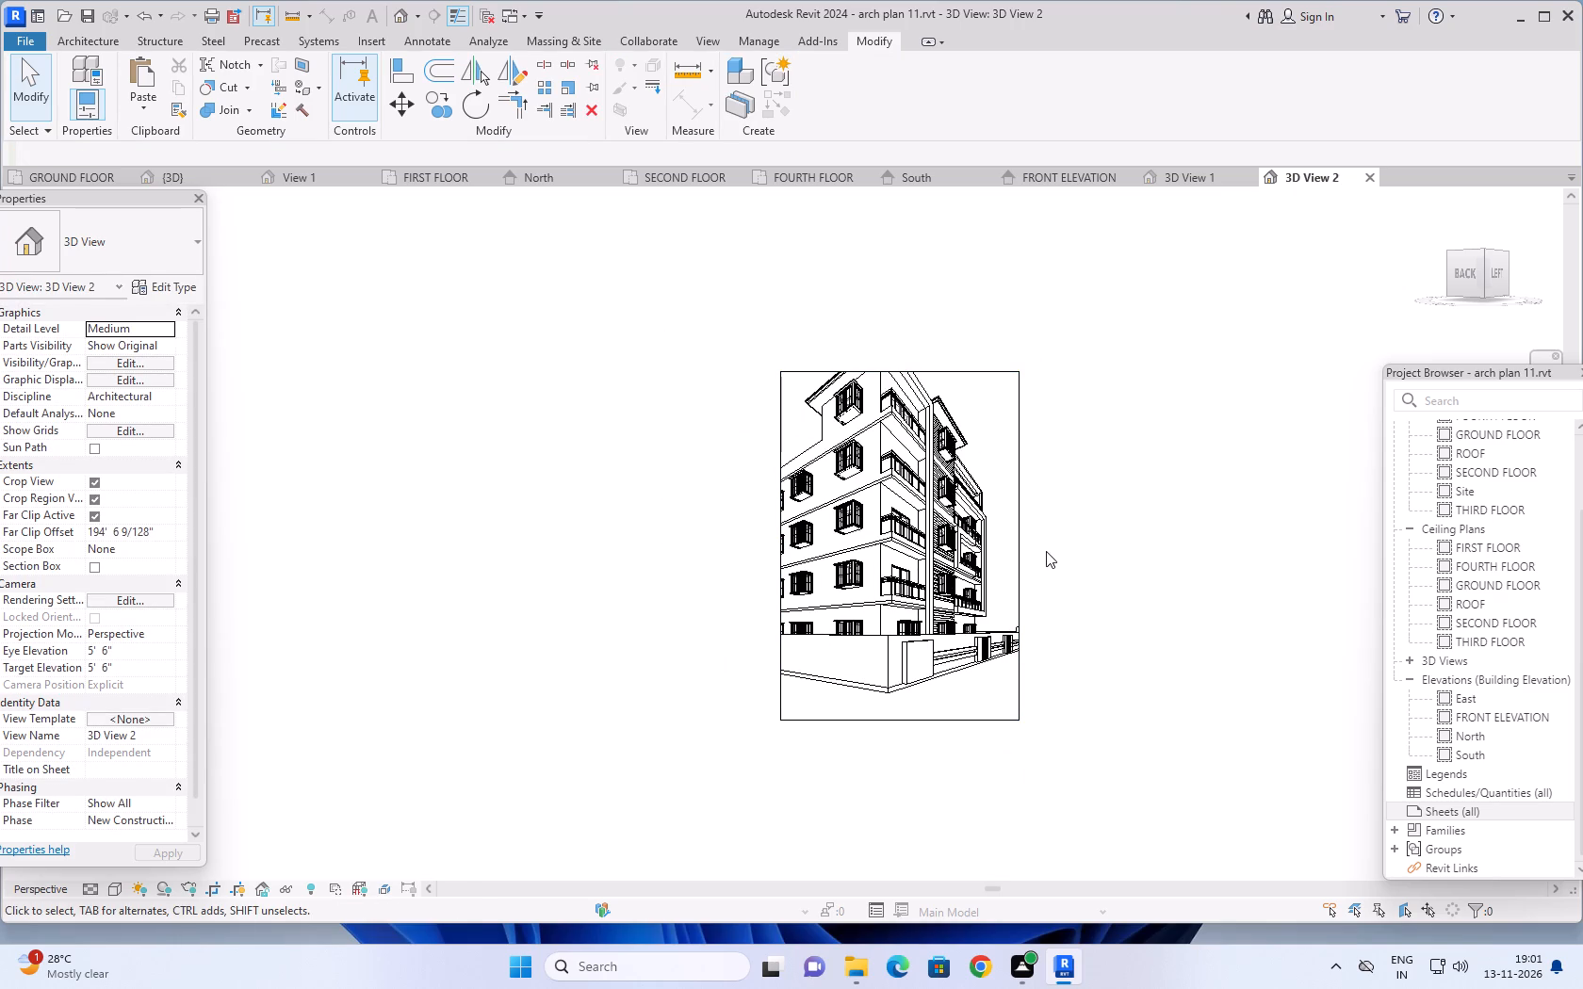
{"action": "left_click", "coordinate": [1018, 544]}
{"action": "left_click_drag", "start_coordinate": [1020, 544], "coordinate": [1118, 530]}
{"action": "left_click_drag", "start_coordinate": [949, 717], "coordinate": [950, 690]}
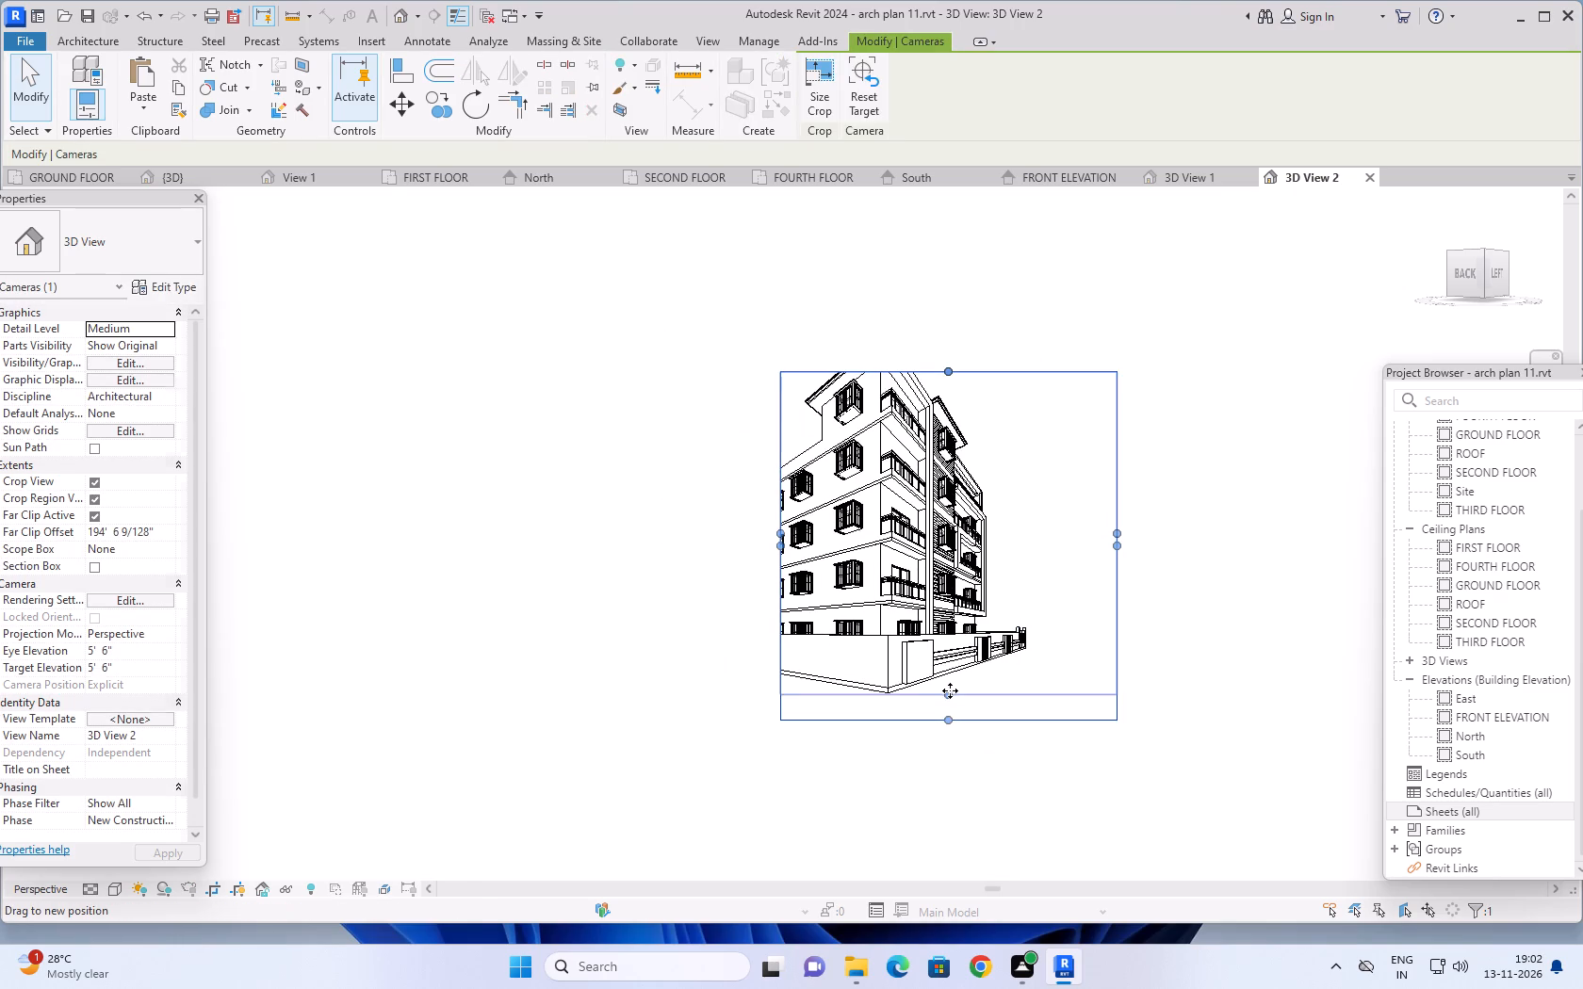
{"action": "left_click_drag", "start_coordinate": [950, 690], "coordinate": [951, 695]}
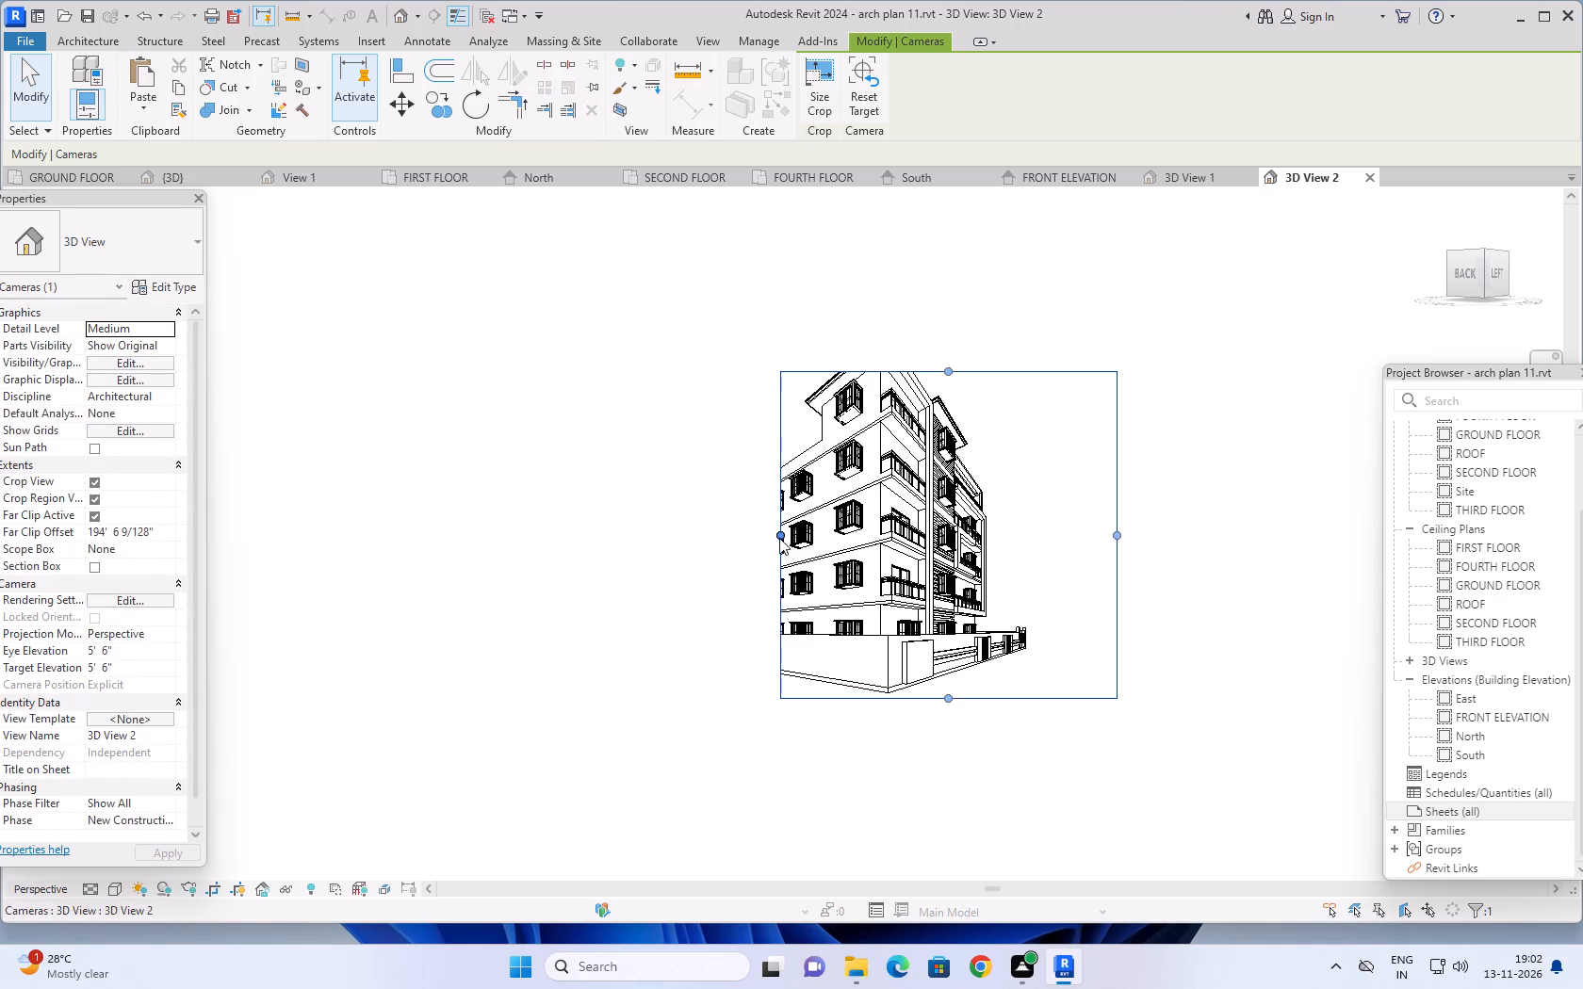
{"action": "left_click_drag", "start_coordinate": [780, 535], "coordinate": [677, 543]}
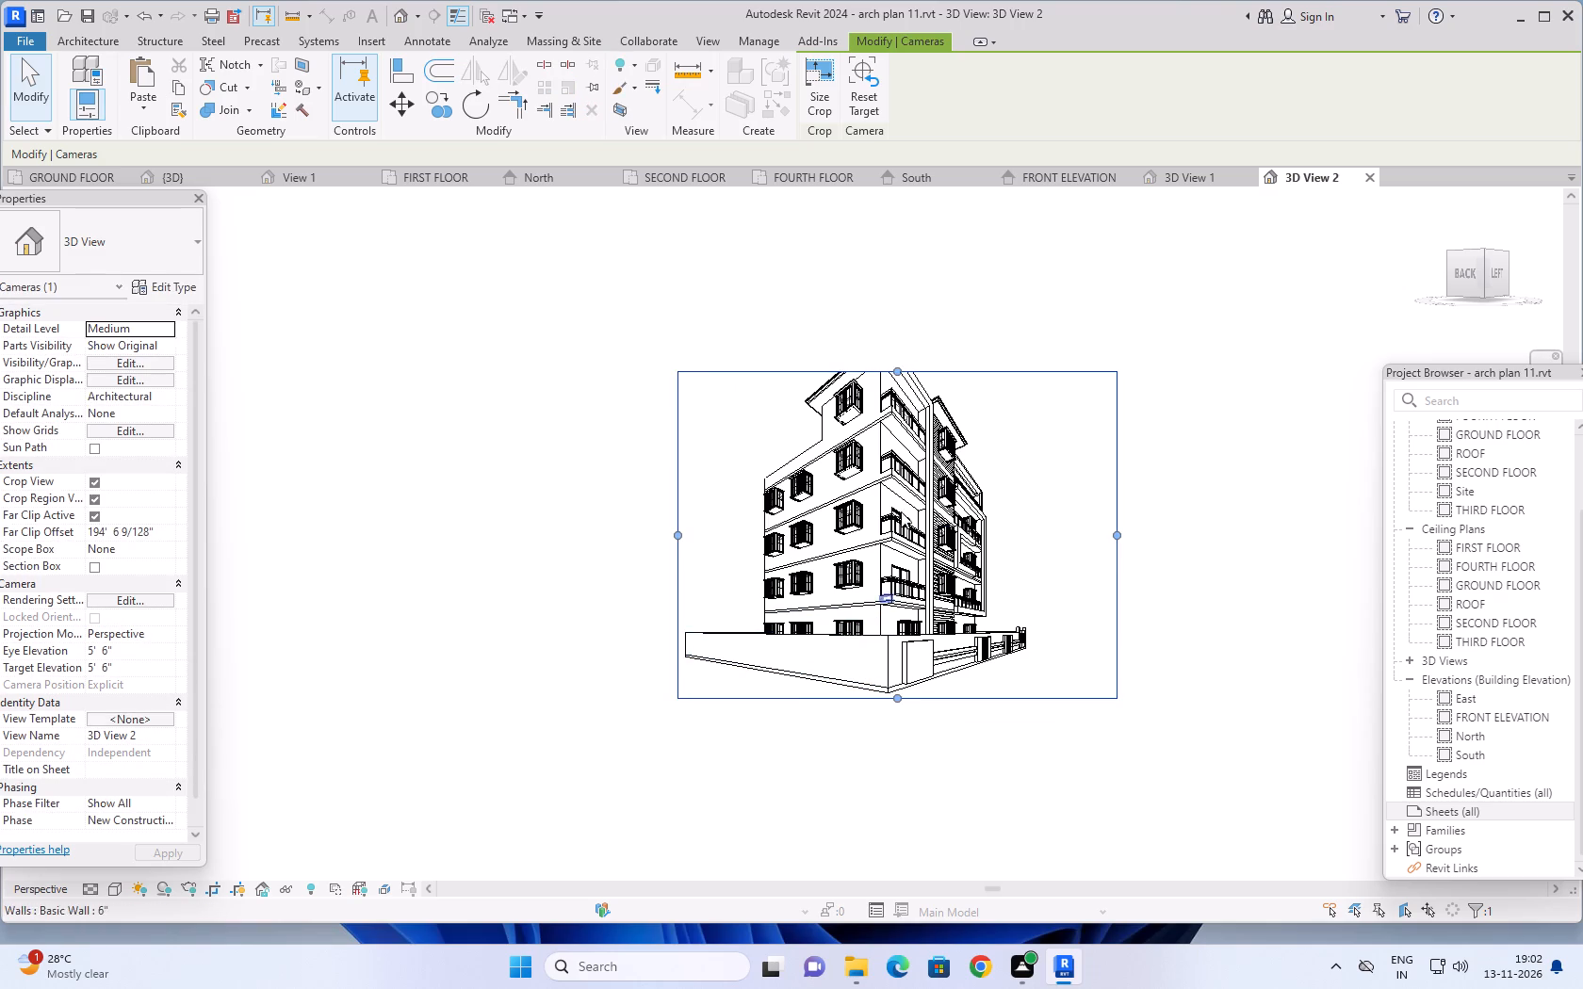
{"action": "left_click_drag", "start_coordinate": [896, 366], "coordinate": [895, 300]}
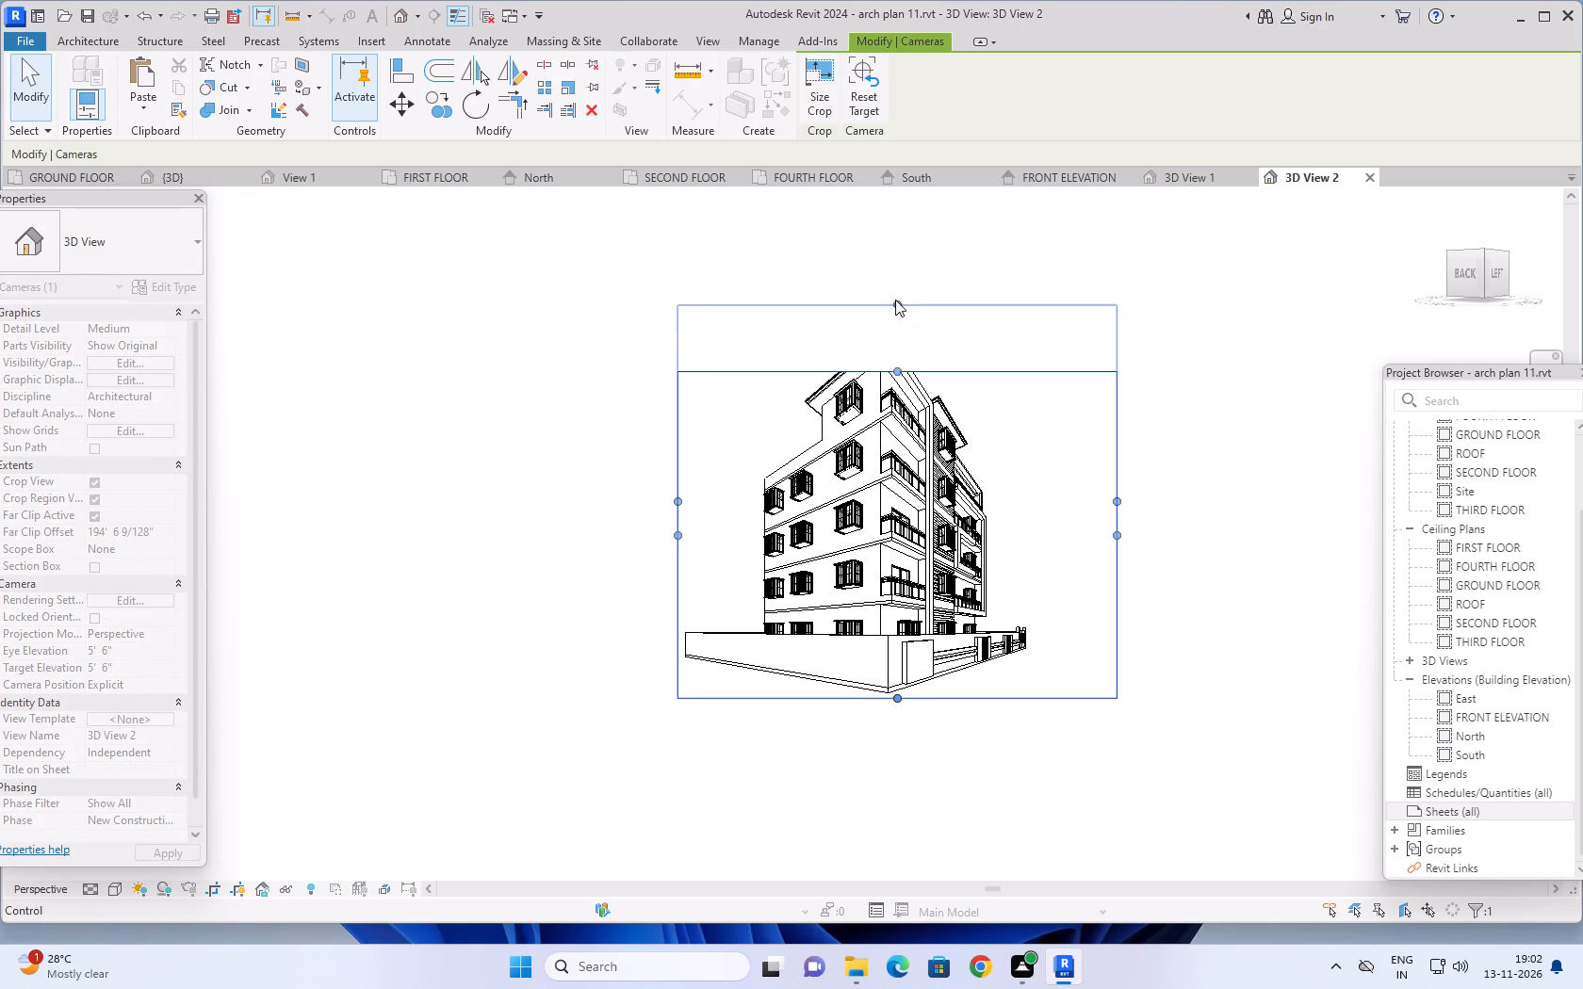
Set the corner camera view, 3D View 2, to Fine detail level and the Realistic visual style.
{"action": "left_click", "coordinate": [97, 886]}
{"action": "left_click", "coordinate": [100, 872]}
{"action": "left_click", "coordinate": [117, 894]}
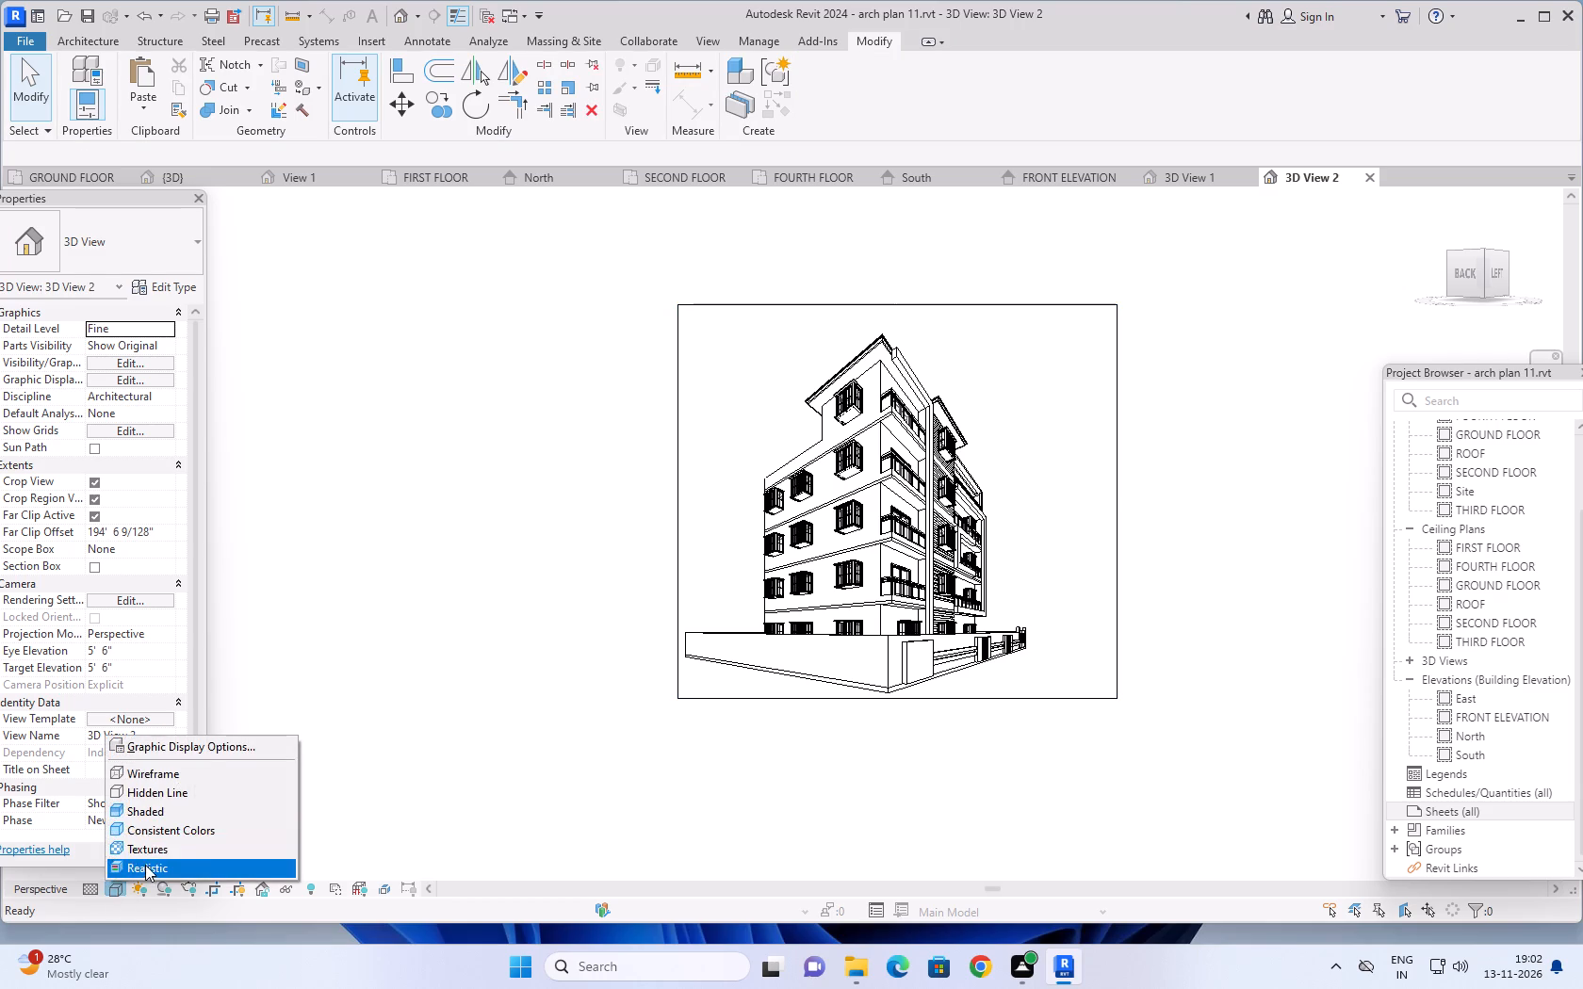
{"action": "left_click", "coordinate": [145, 866]}
Set the background of the corner camera view, 3D View 2, to Sky in its graphic display options.
{"action": "left_click", "coordinate": [117, 890]}
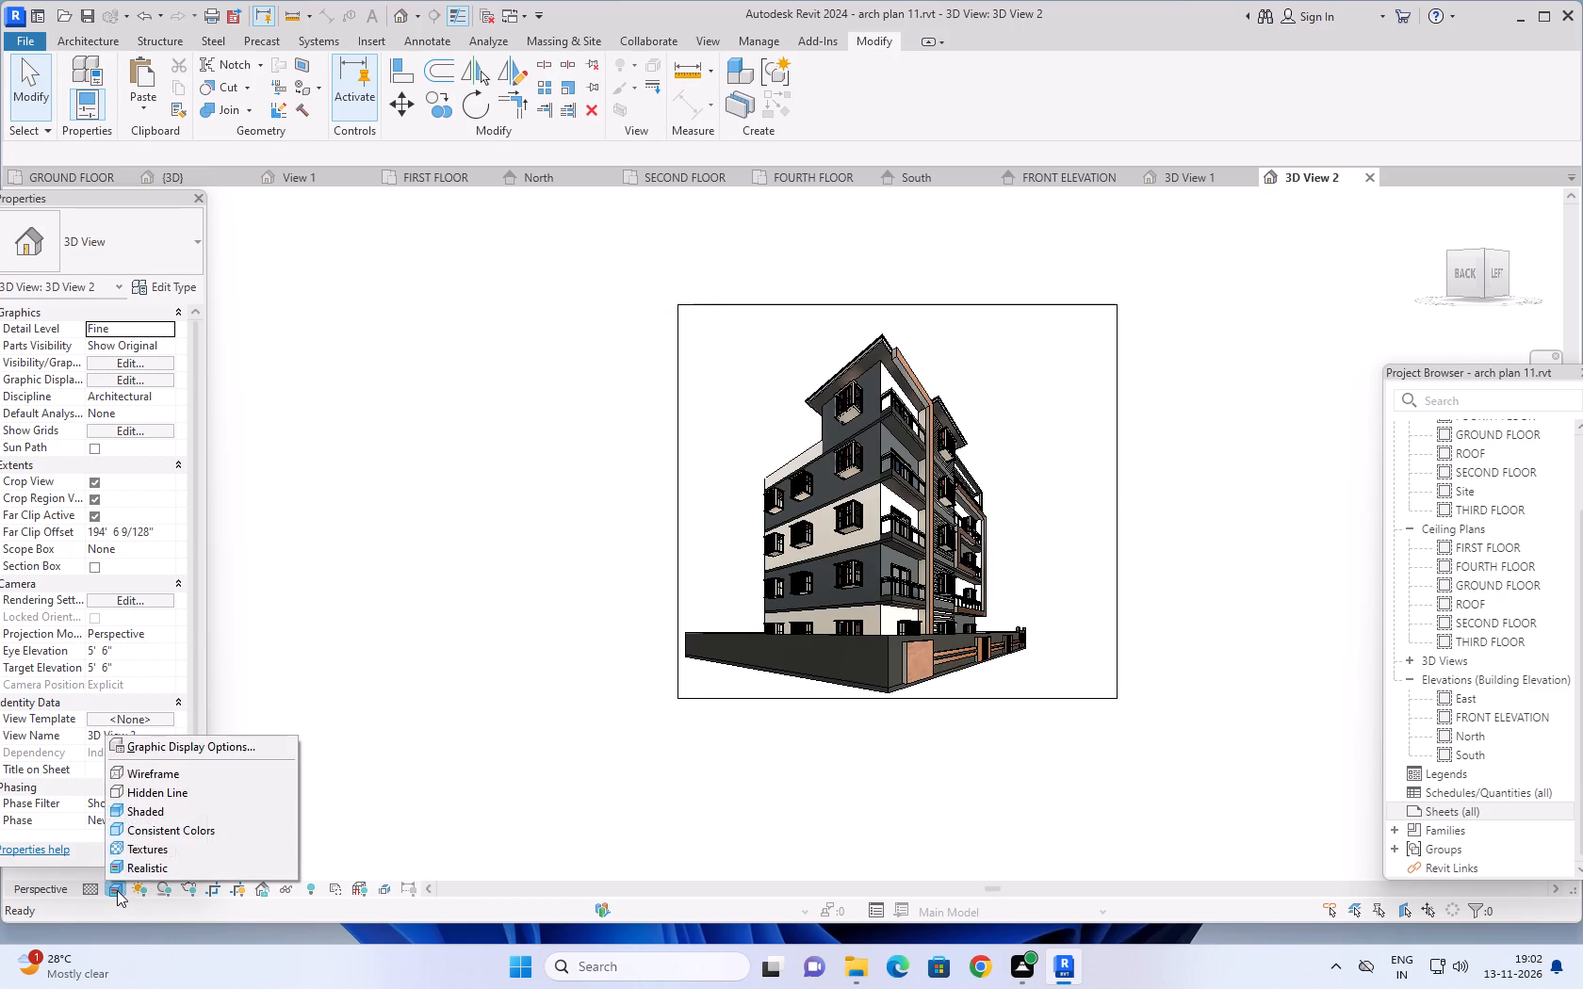
{"action": "left_click", "coordinate": [150, 753]}
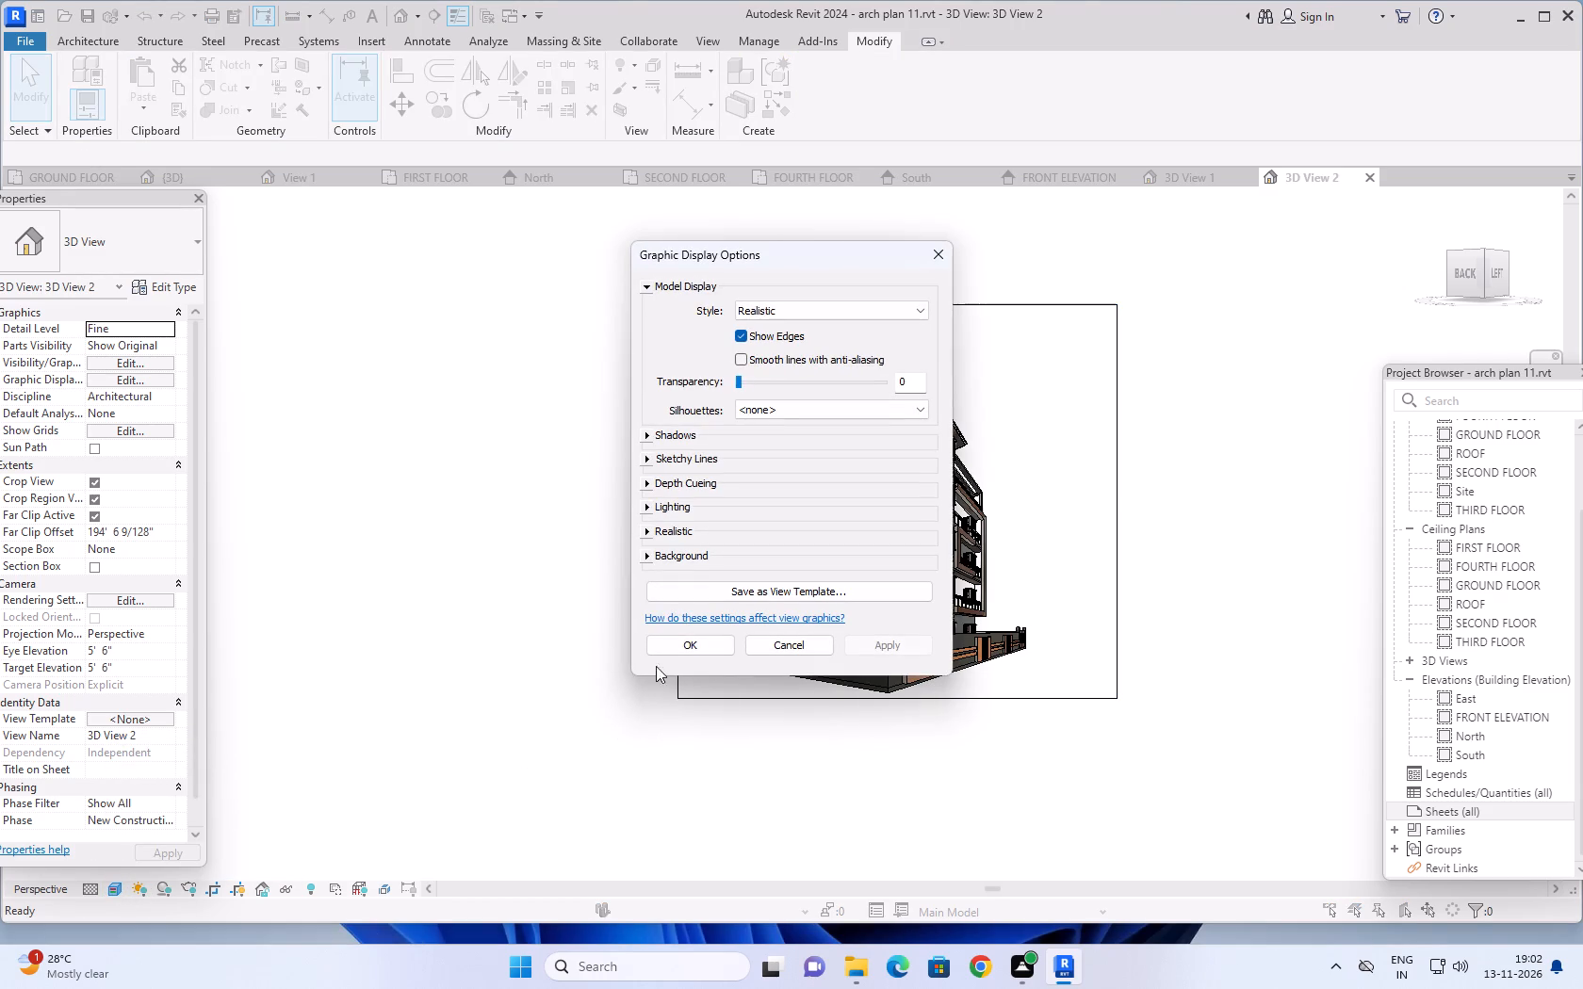
{"action": "left_click", "coordinate": [650, 556]}
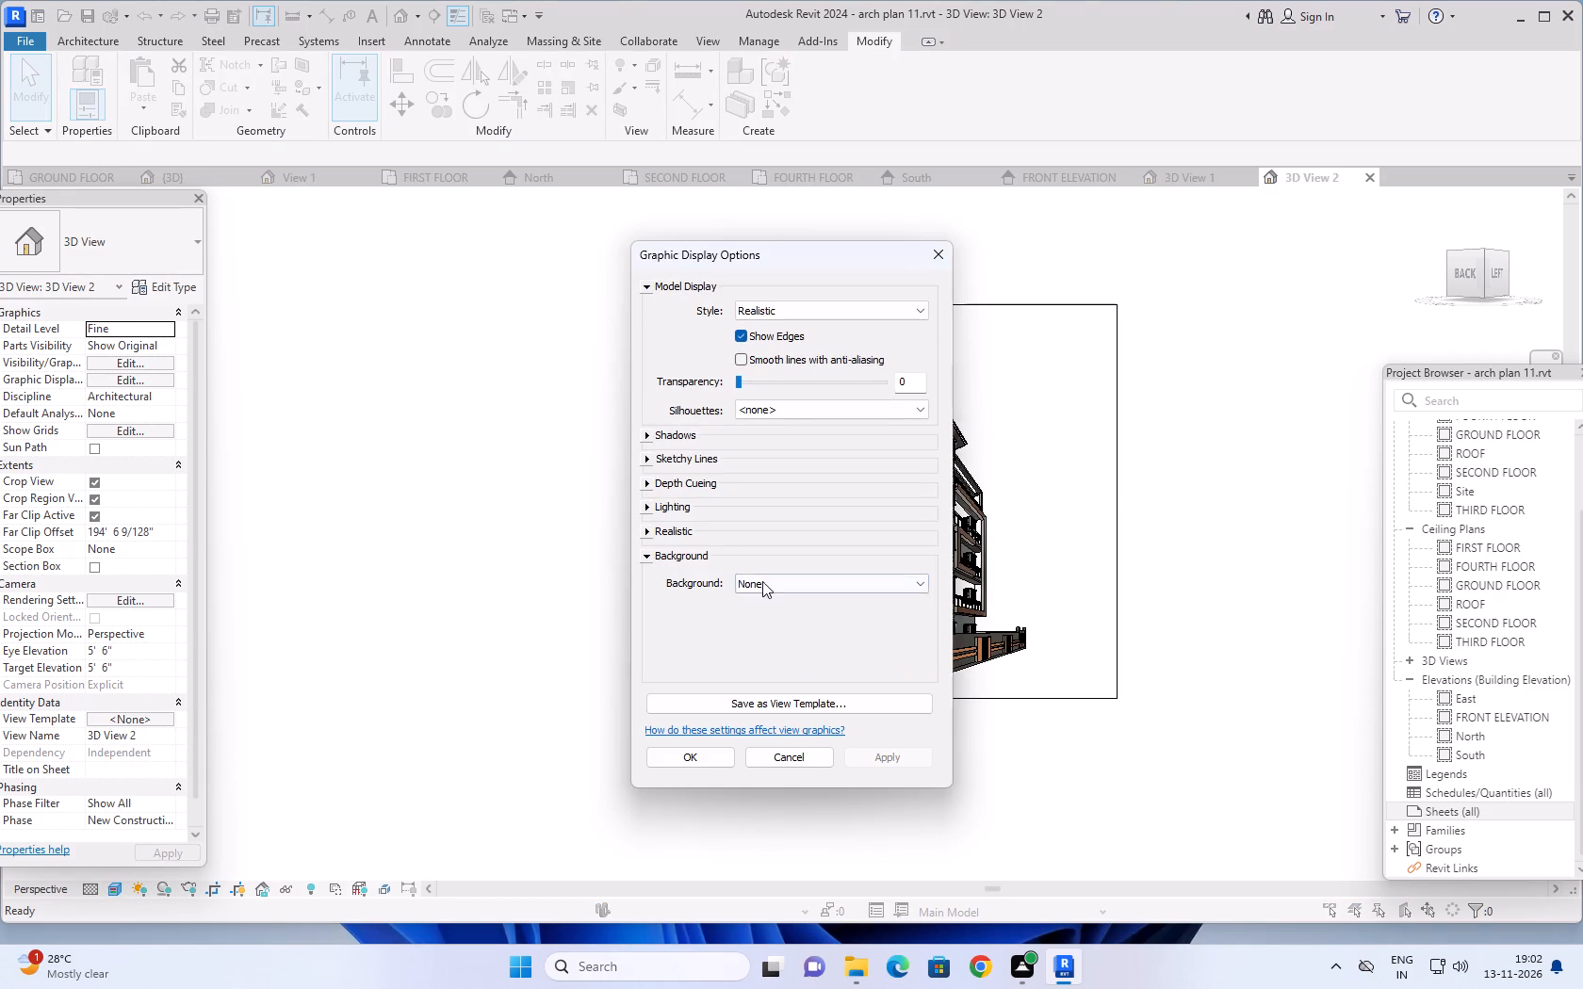
{"action": "left_click", "coordinate": [762, 581]}
{"action": "left_click", "coordinate": [773, 609]}
{"action": "left_click", "coordinate": [895, 762]}
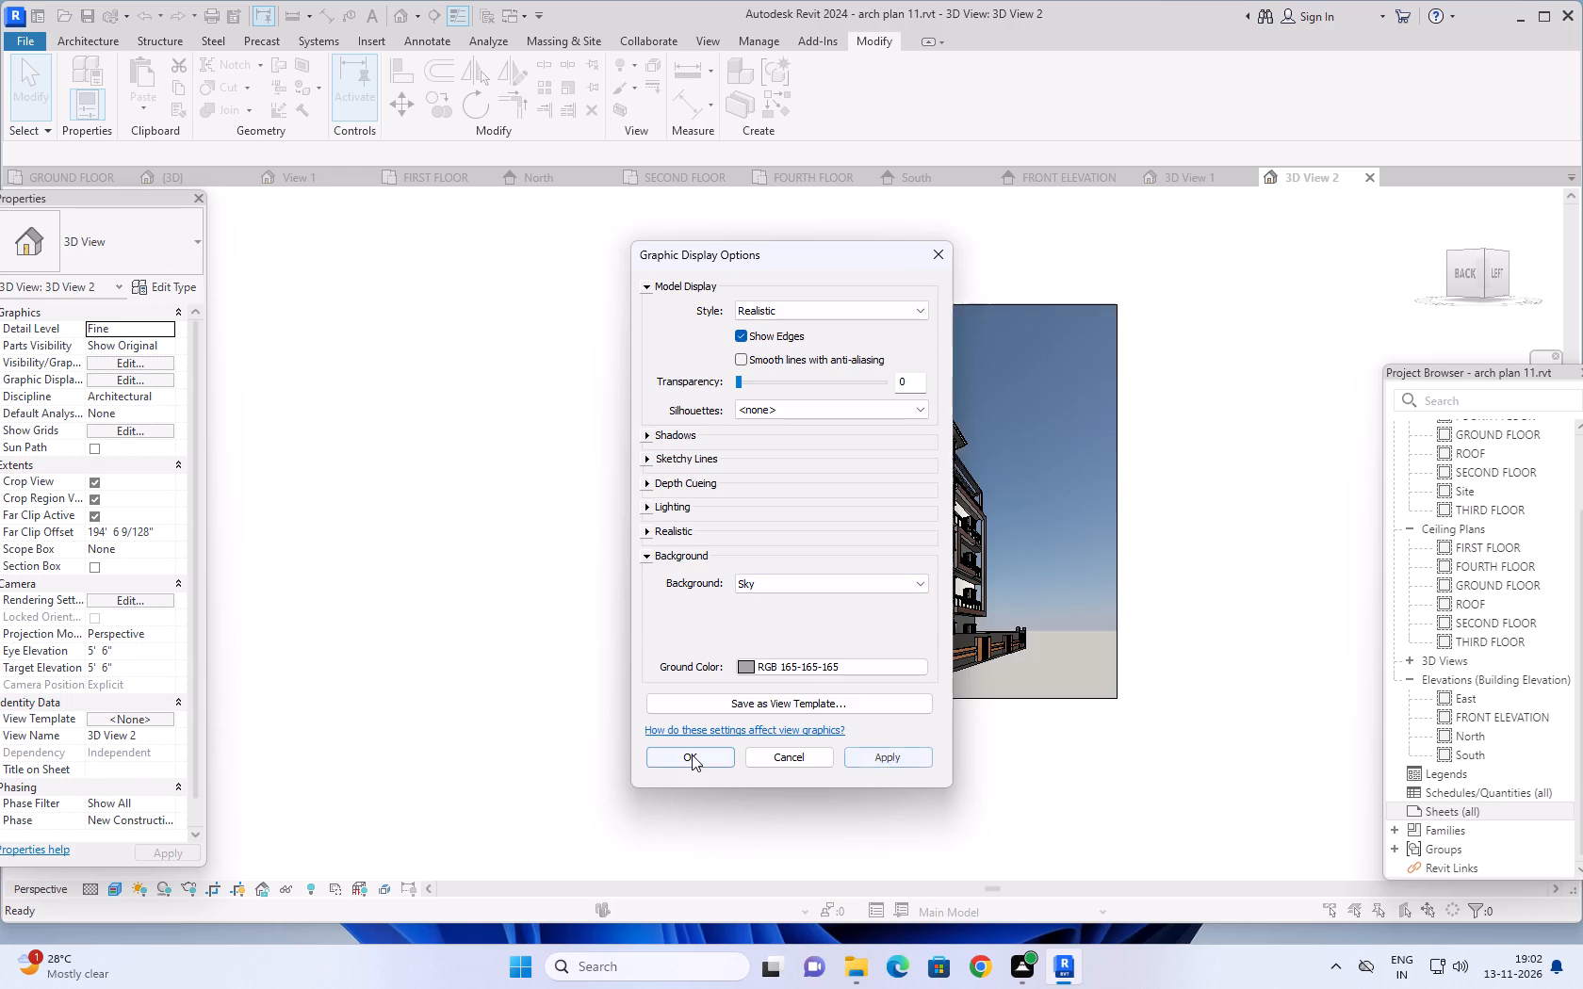
{"action": "left_click", "coordinate": [692, 754]}
{"action": "scroll", "coordinate": [970, 828], "scroll_direction": "down", "scroll_amount": 1}
{"action": "middle_click_drag", "start_coordinate": [988, 827], "coordinate": [912, 852]}
{"action": "scroll", "coordinate": [970, 828], "scroll_direction": "down", "scroll_amount": 1}
{"action": "scroll", "coordinate": [912, 852], "scroll_direction": "up", "scroll_amount": 1}
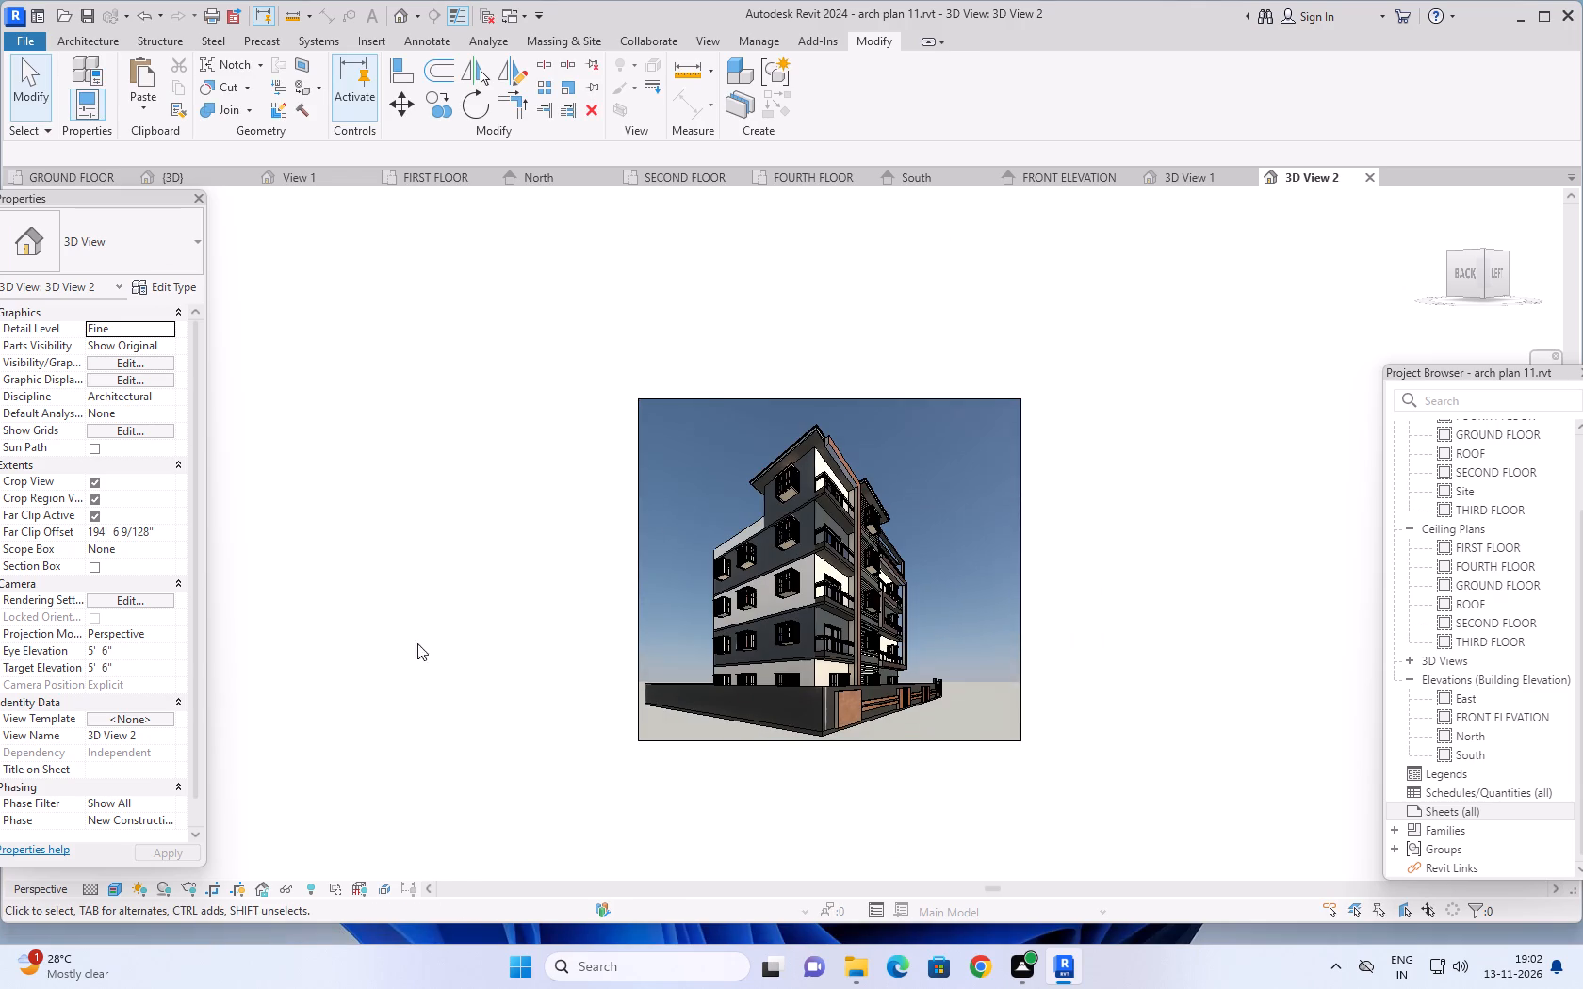
Rename the corner camera view as SIDE VIEW.
{"action": "left_click", "coordinate": [148, 733]}
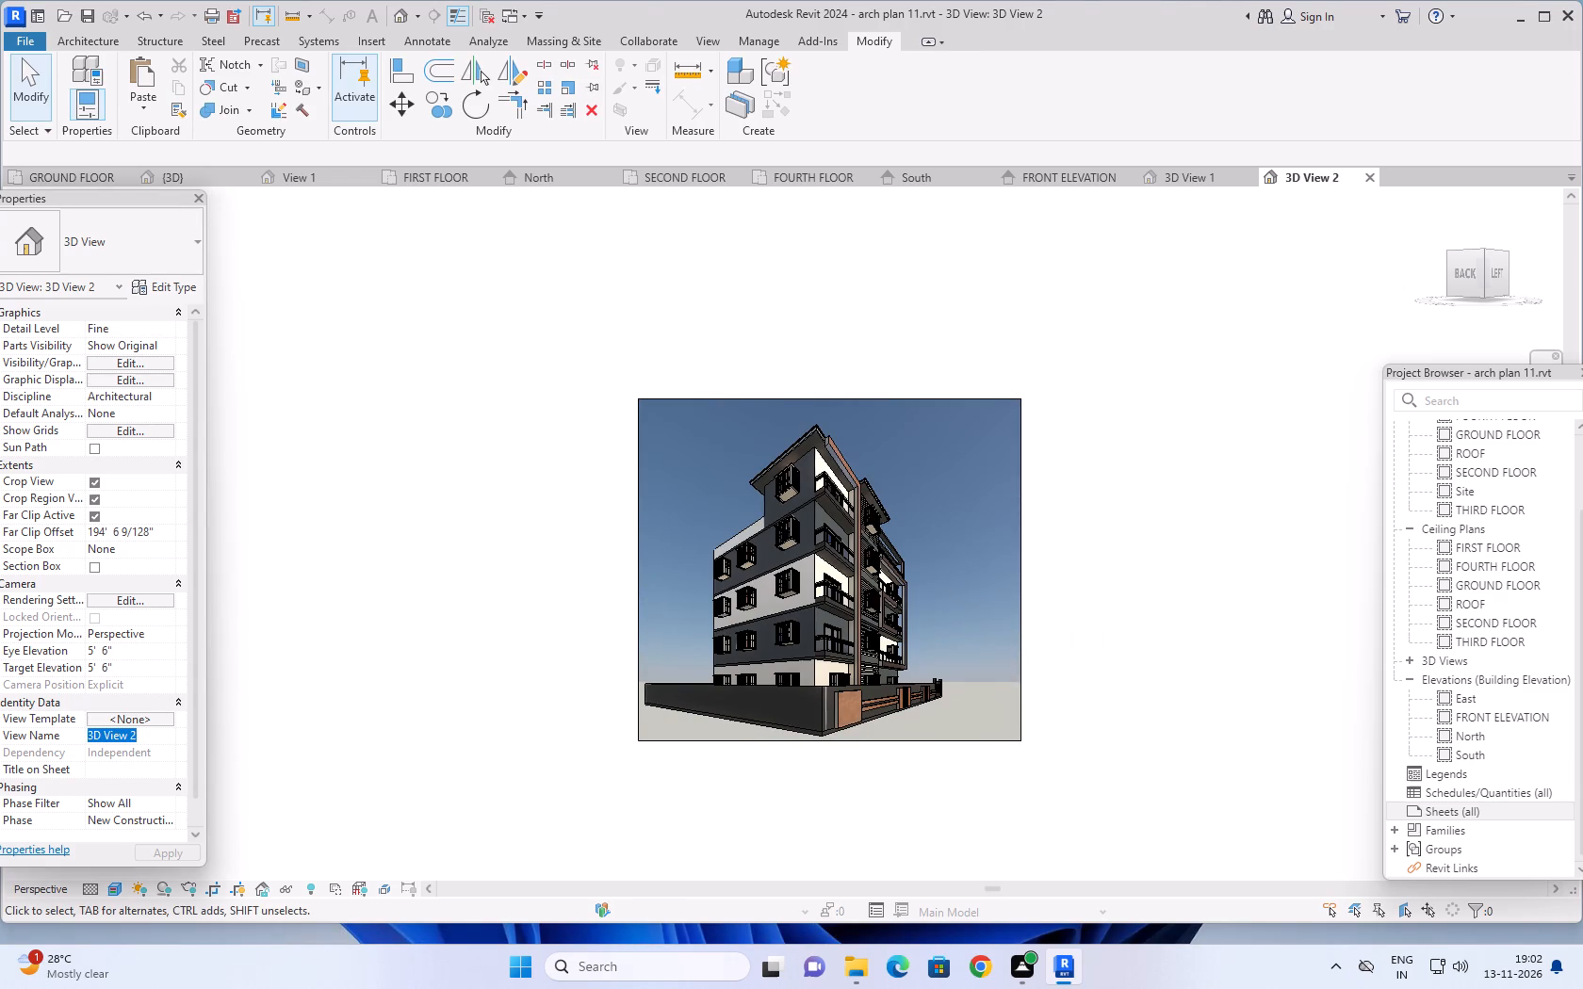
{"action": "type", "text": "SIDE"}
{"action": "key", "text": "space"}
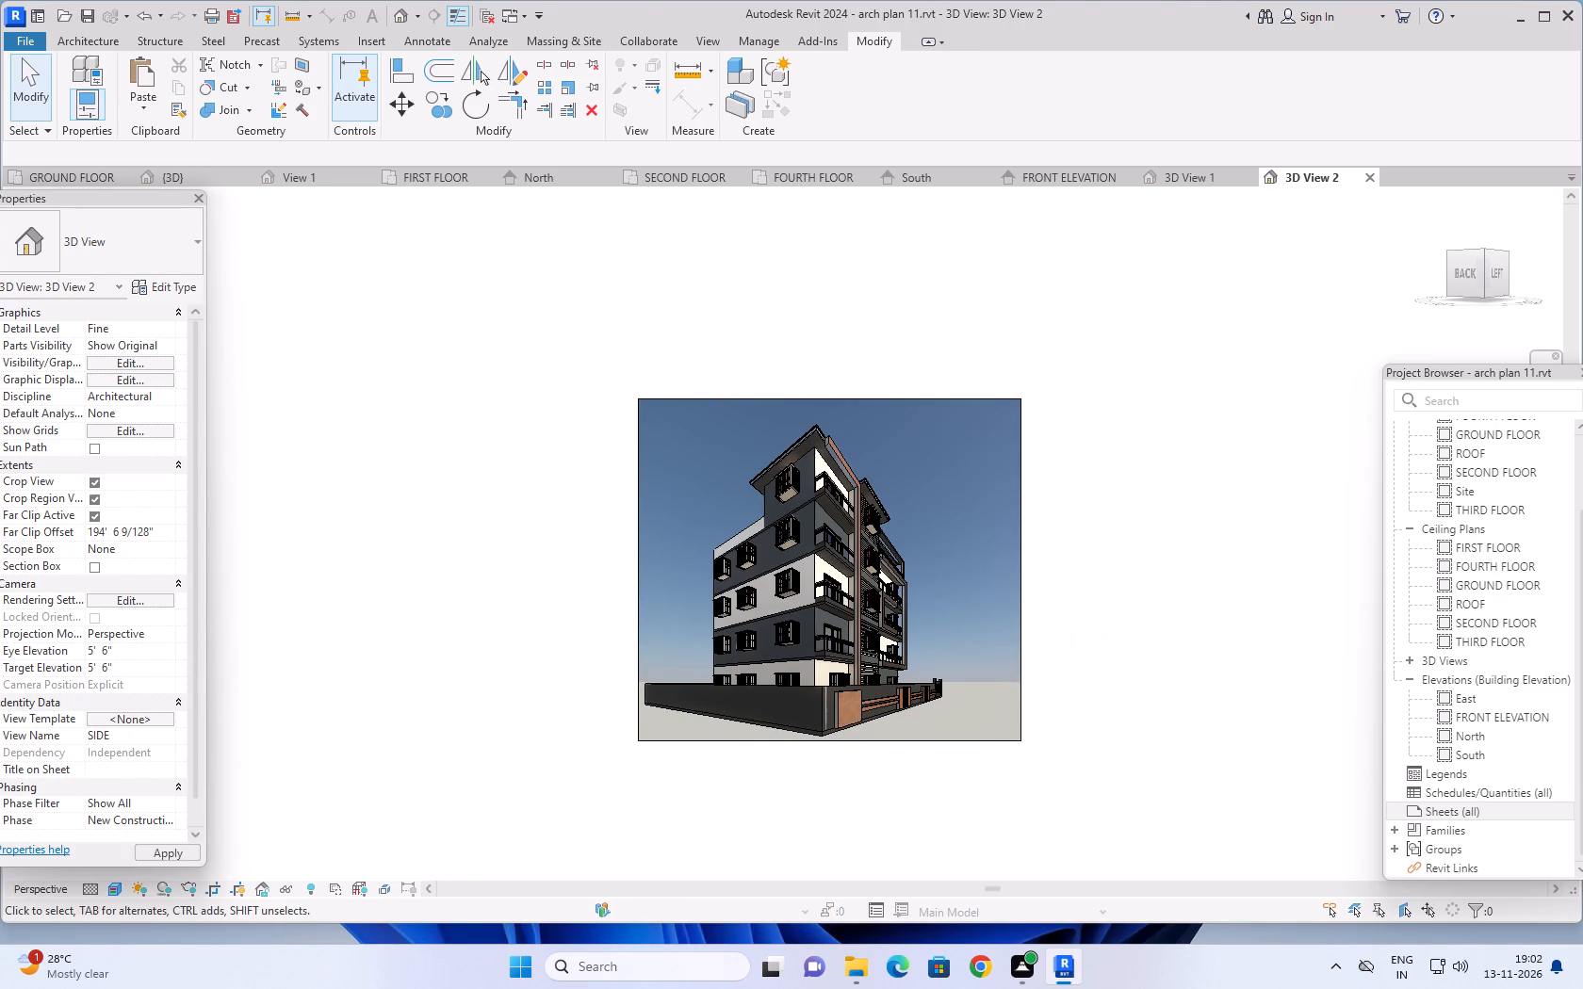
{"action": "type", "text": "VIEW"}
{"action": "left_click", "coordinate": [171, 851]}
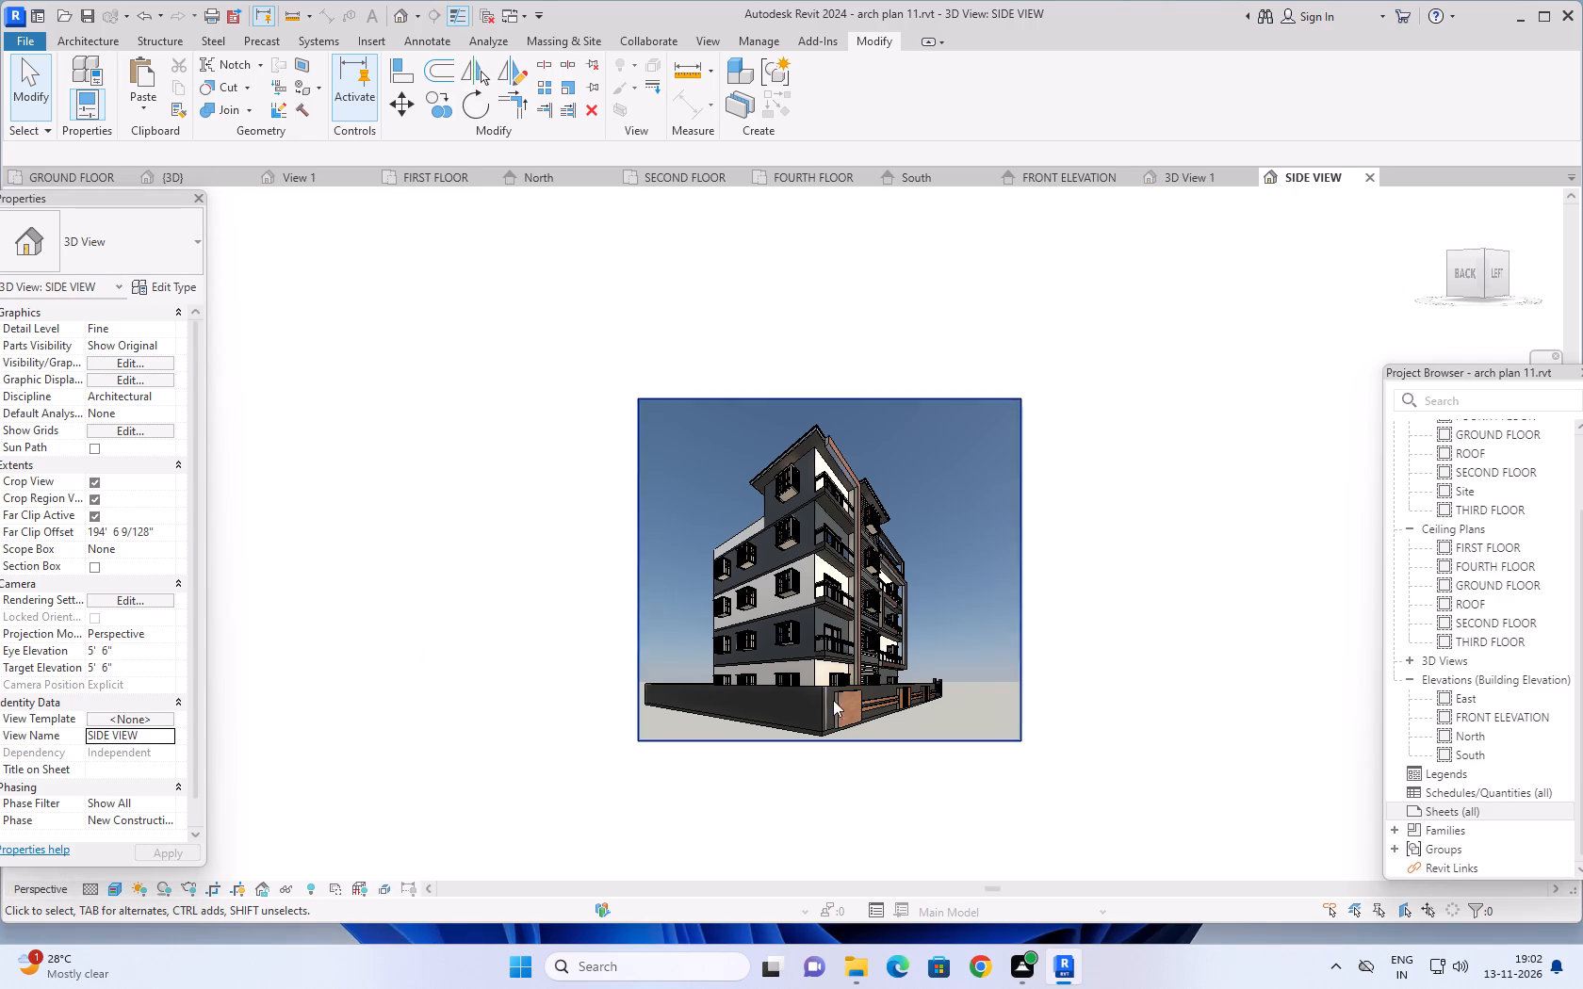
Orbit the SIDE VIEW camera slightly so that more of the gated front of the building faces the viewer.
{"action": "middle_click_drag", "start_coordinate": [1113, 673], "coordinate": [1080, 678]}
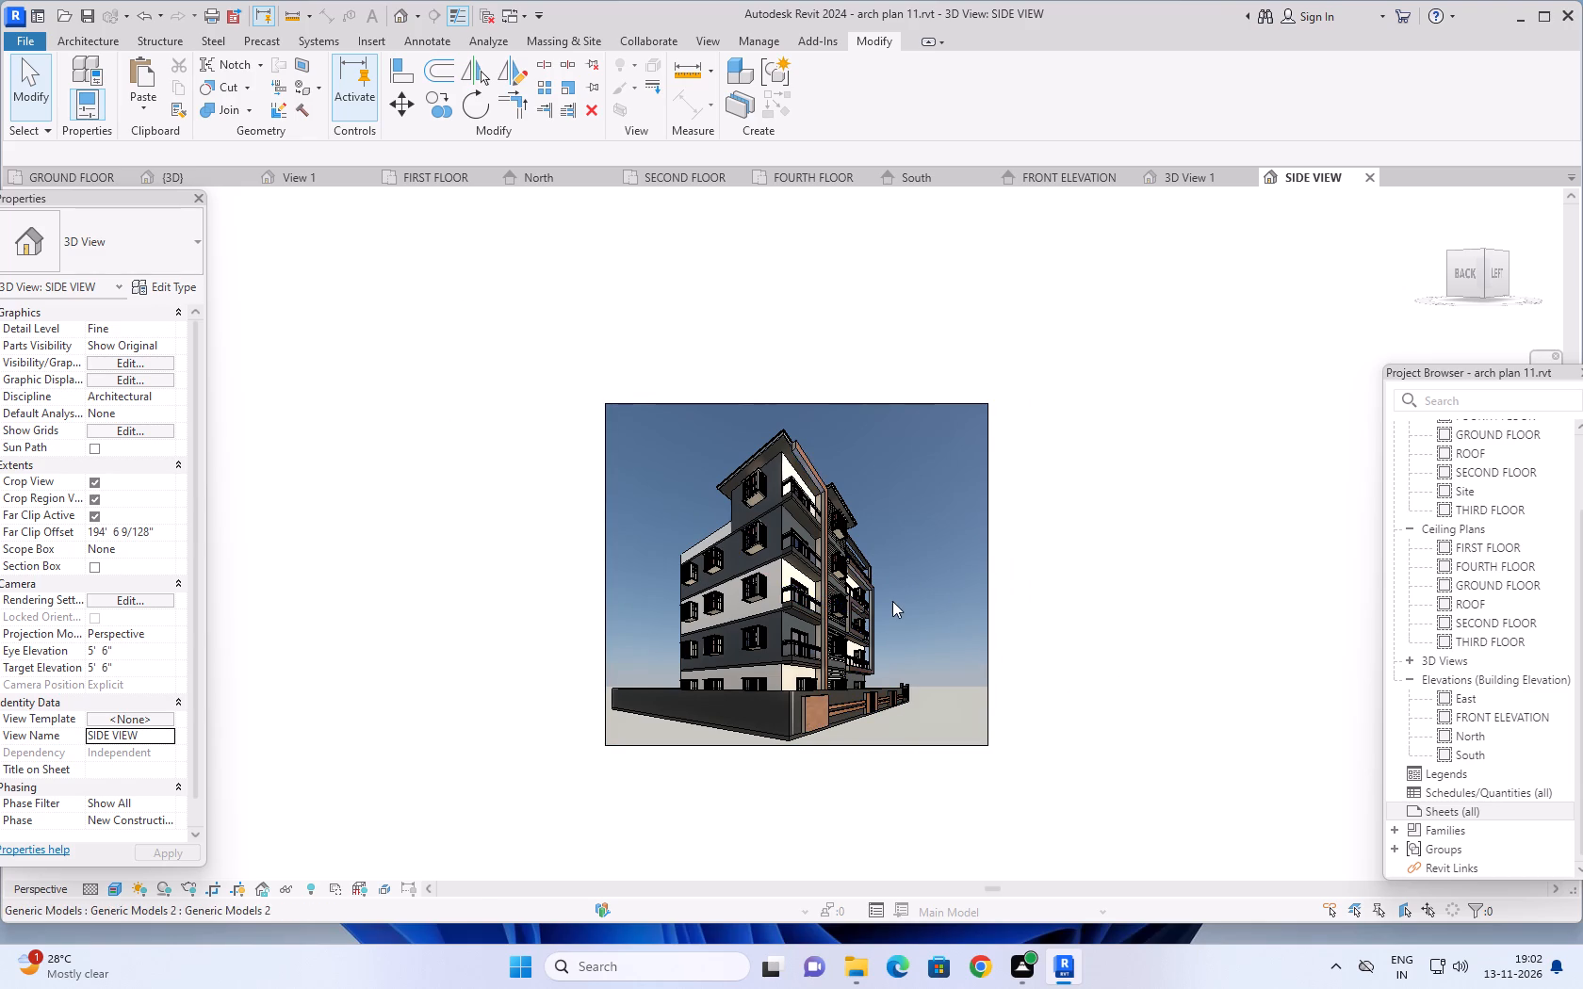
{"action": "middle_click_drag", "start_coordinate": [892, 601], "coordinate": [862, 613]}
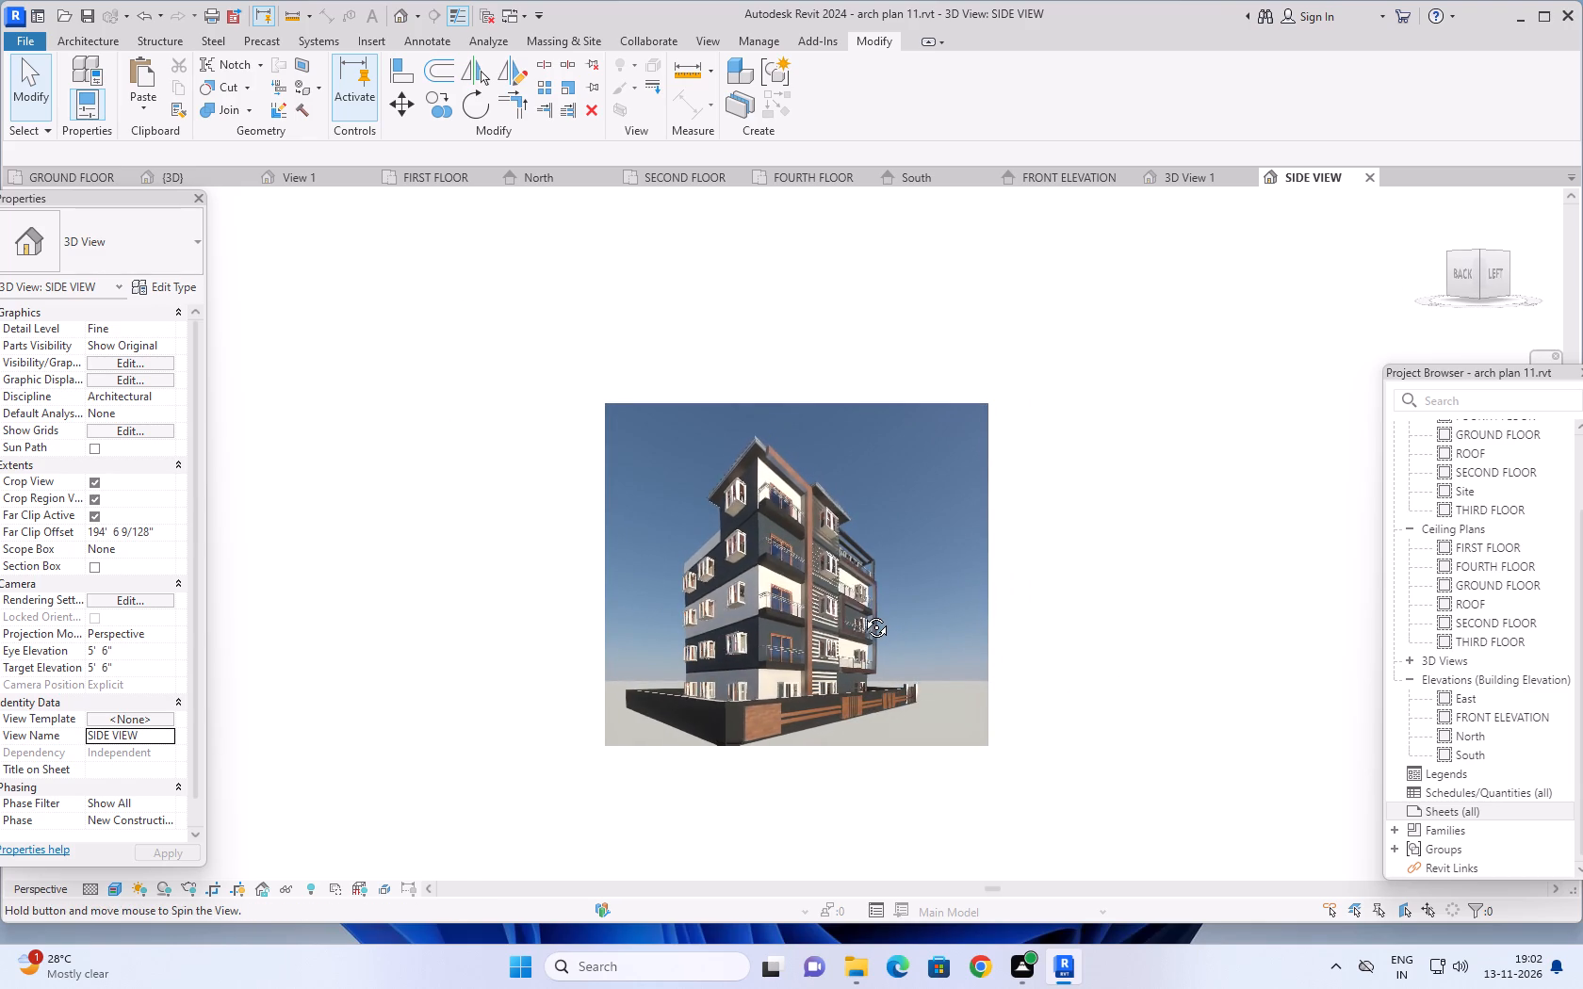
{"action": "middle_click_drag", "start_coordinate": [862, 613], "coordinate": [860, 613]}
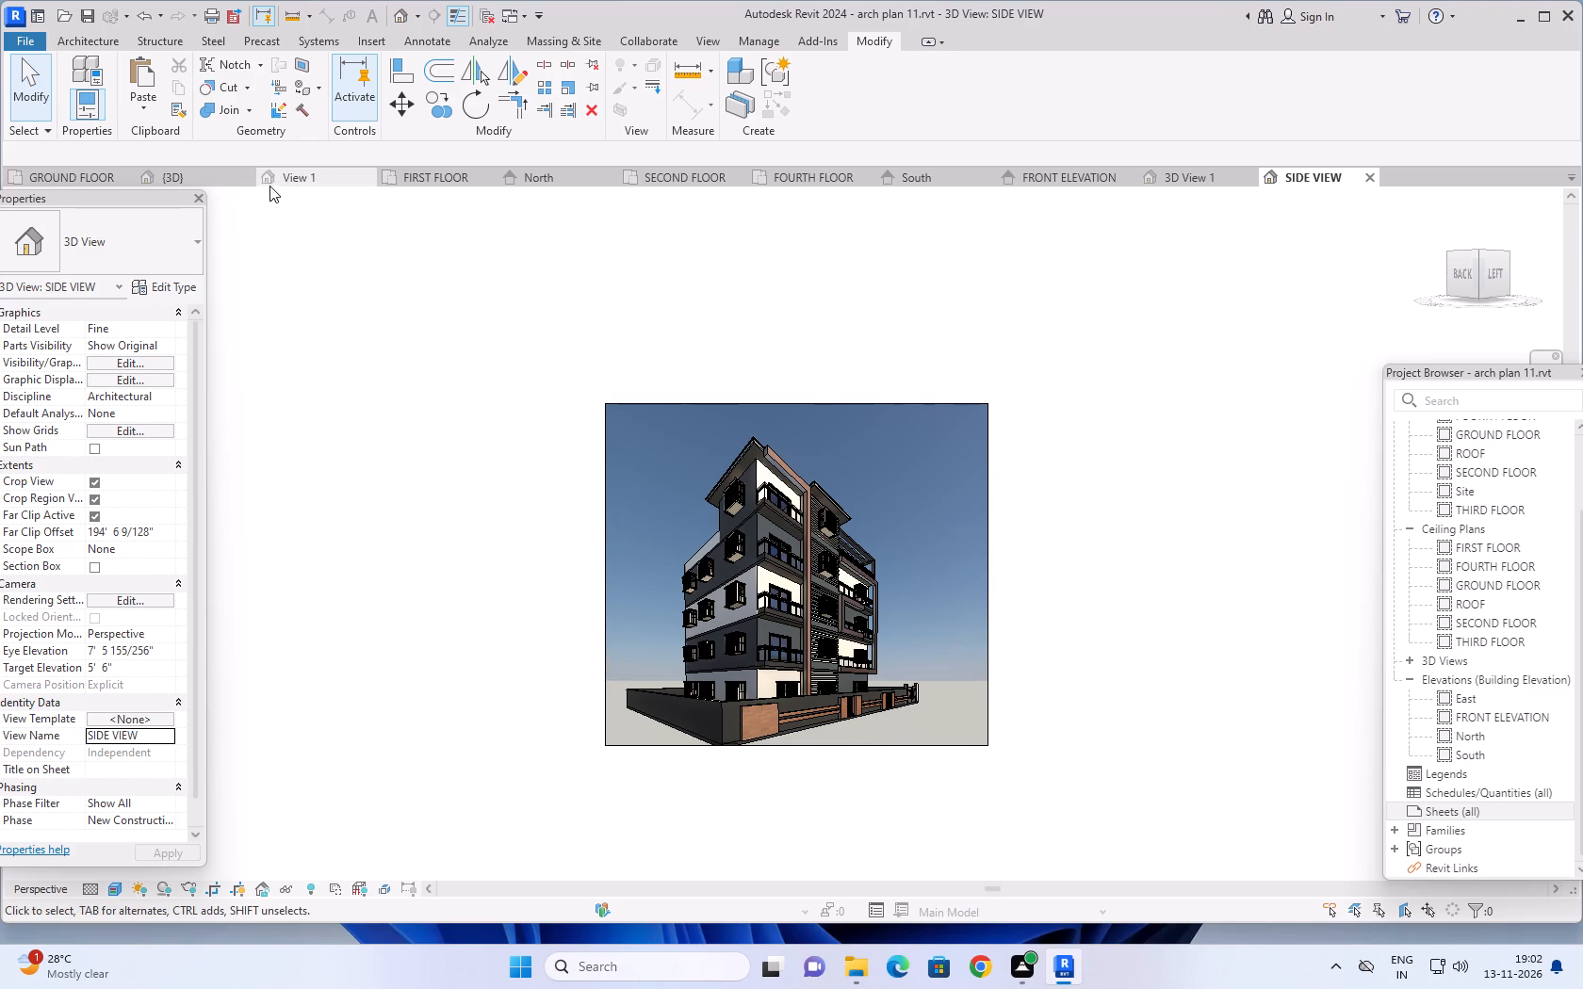
Place a perspective camera in the GROUND FLOOR plan, with its eye east of the compound and its target beyond the west wall.
{"action": "left_click", "coordinate": [75, 176]}
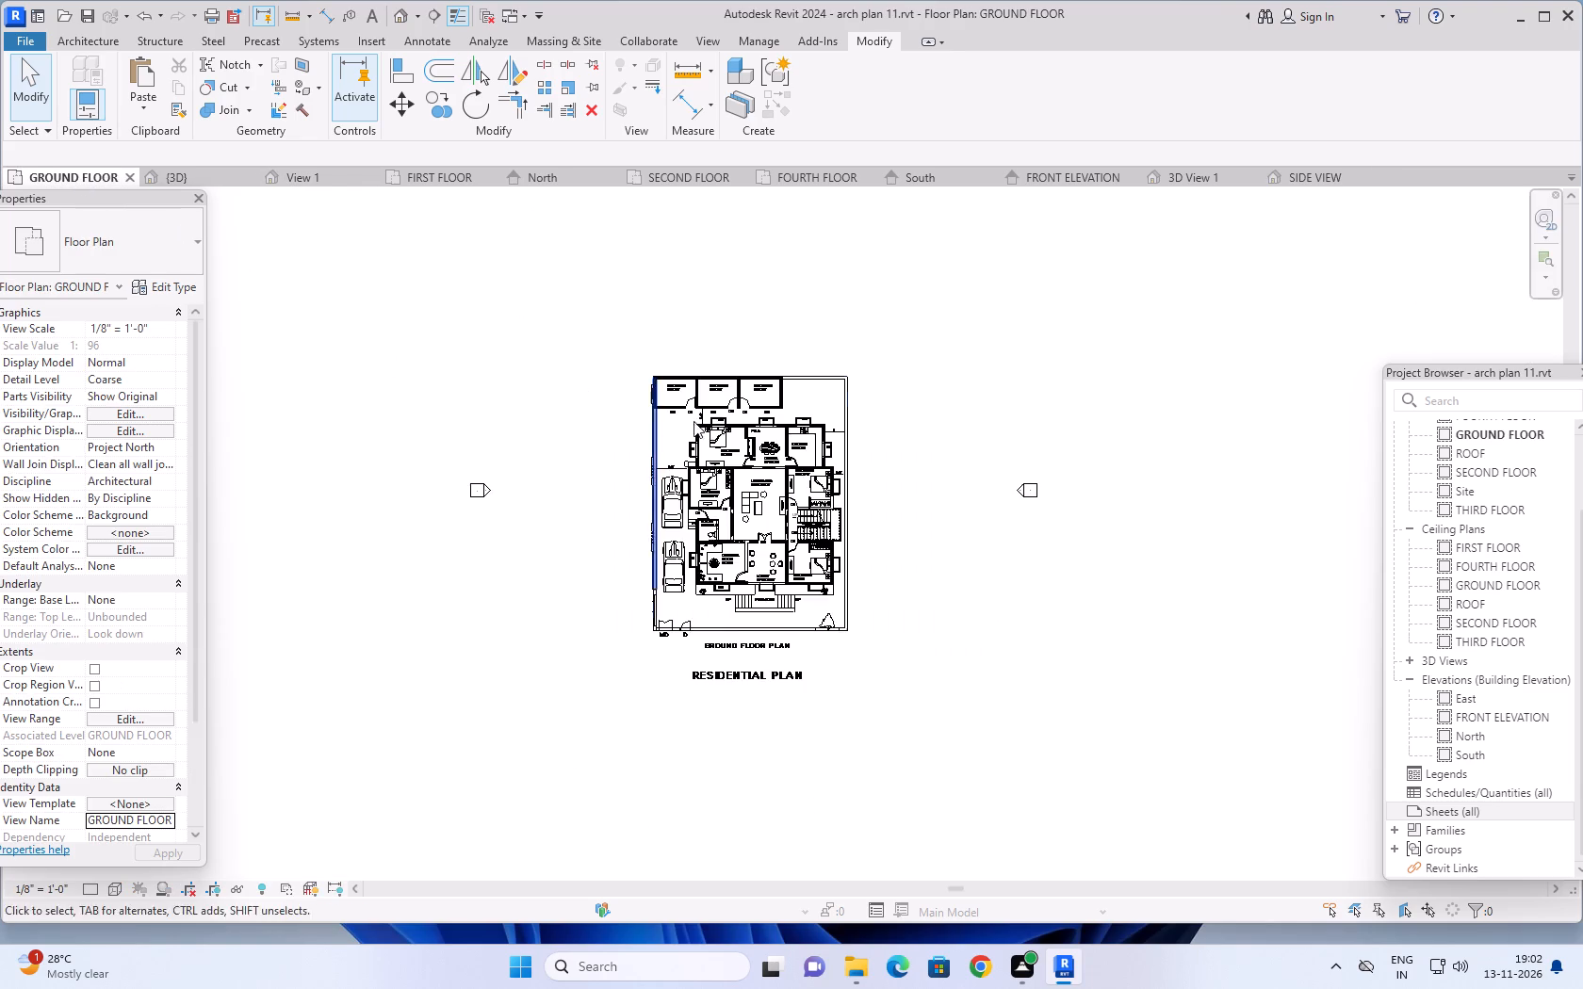
{"action": "scroll", "coordinate": [806, 498], "scroll_direction": "down", "scroll_amount": 1}
{"action": "middle_click_drag", "start_coordinate": [926, 566], "coordinate": [867, 577]}
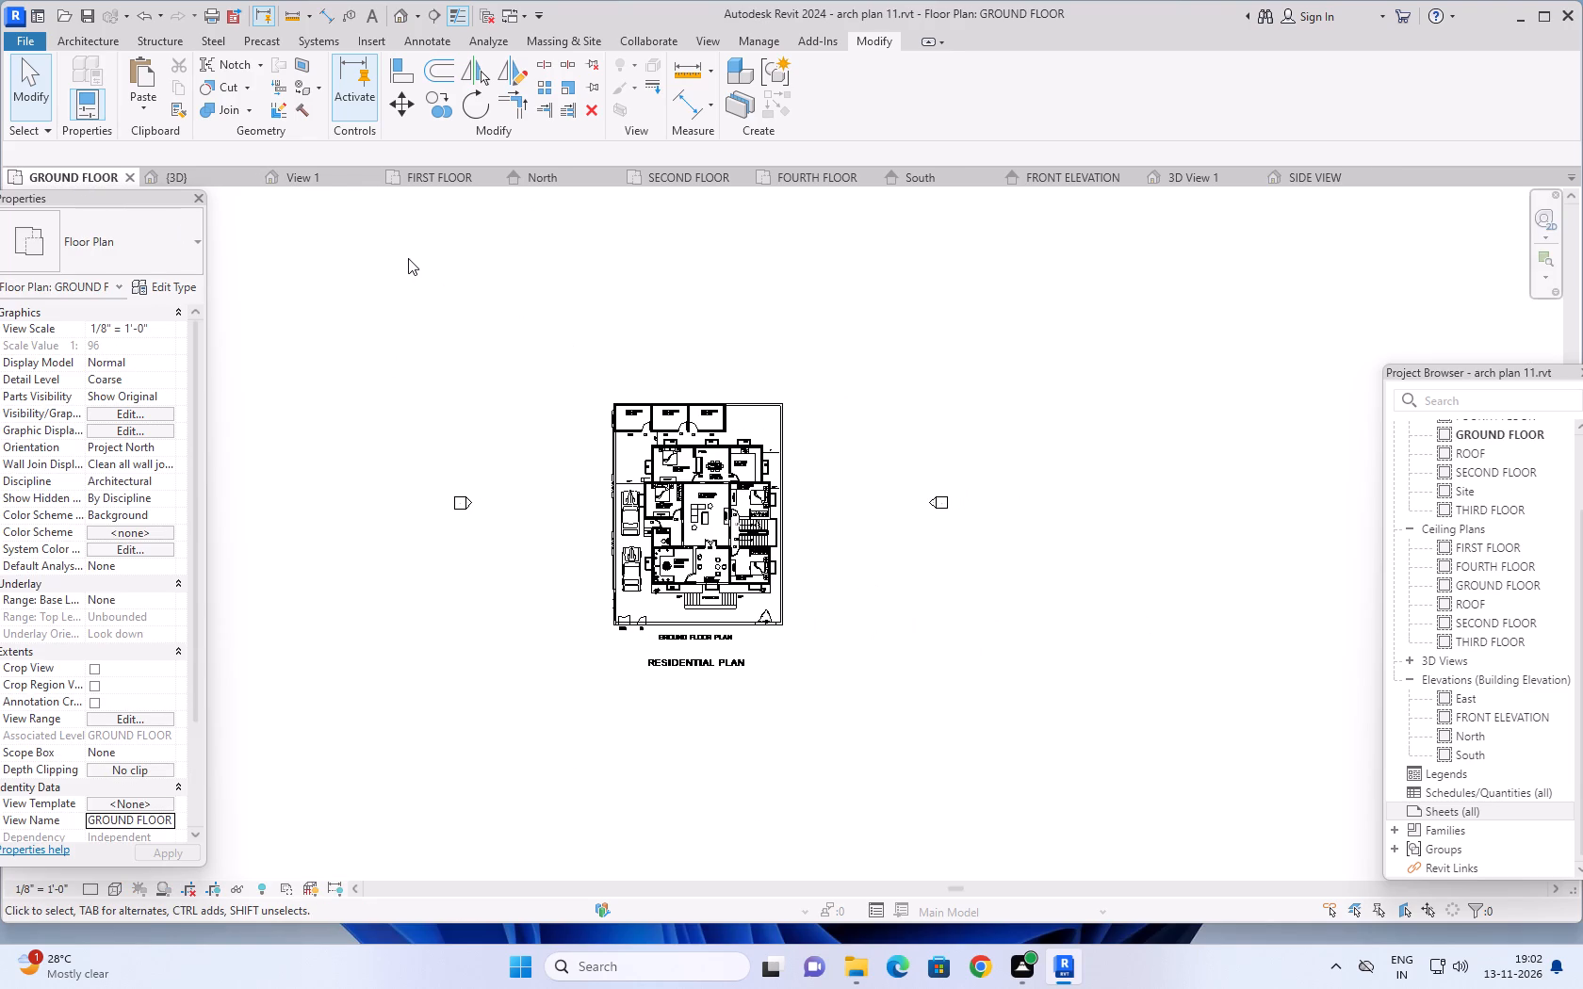
{"action": "left_click", "coordinate": [416, 14]}
{"action": "left_click", "coordinate": [442, 63]}
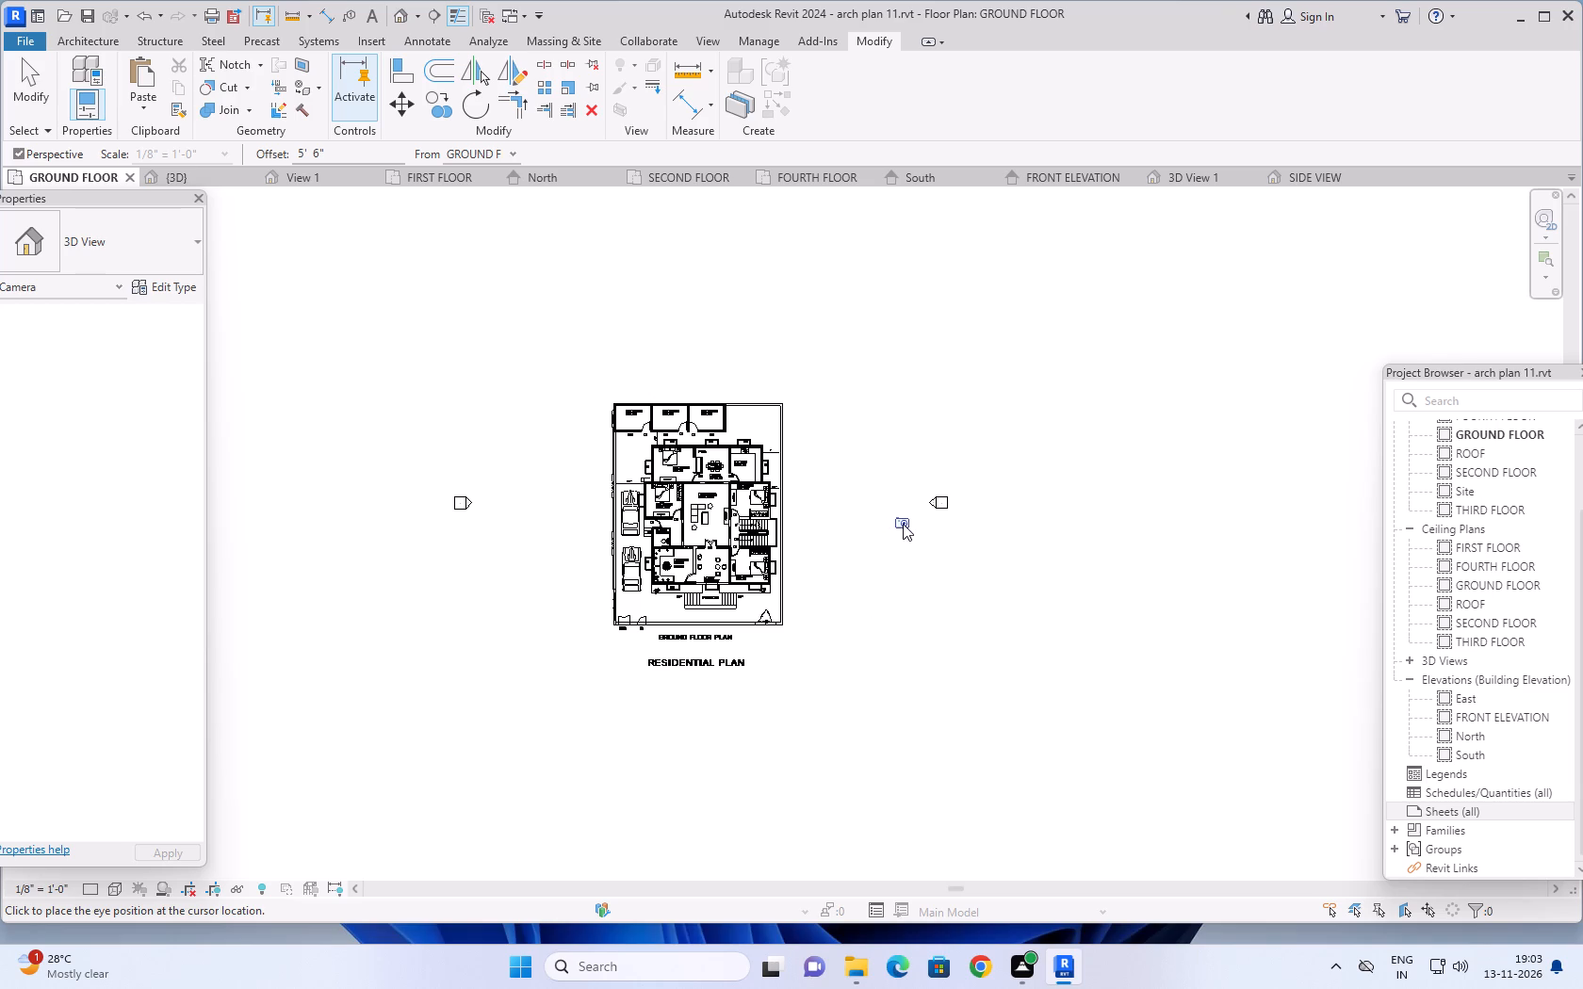
{"action": "left_click", "coordinate": [906, 528]}
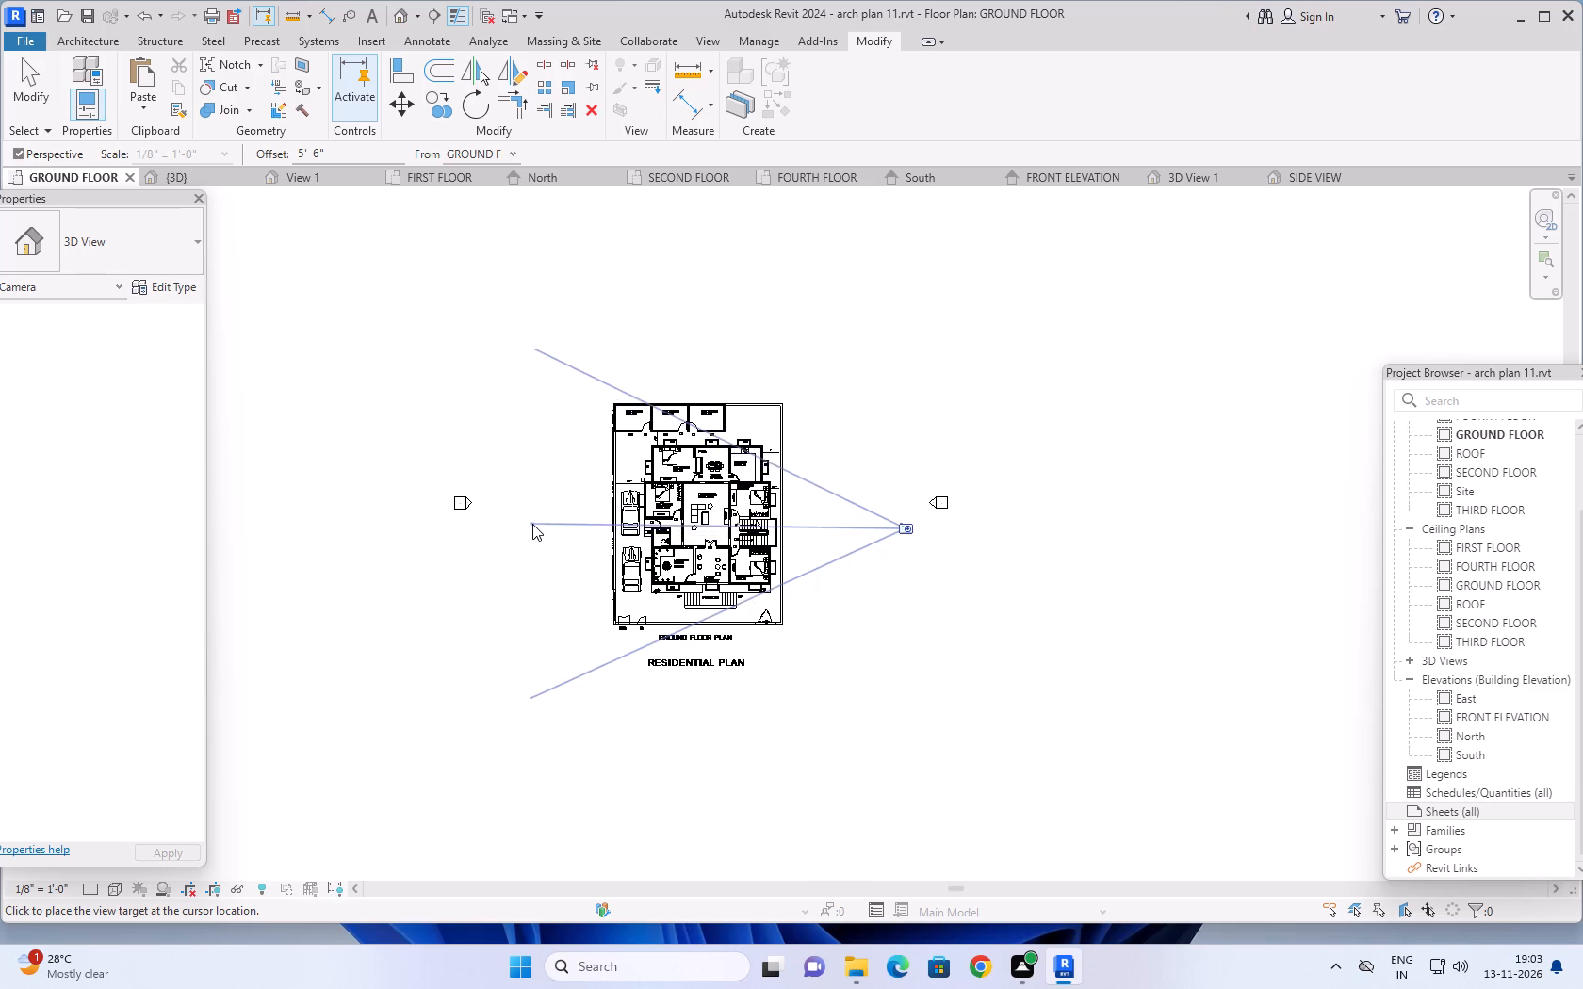
{"action": "left_click", "coordinate": [532, 524]}
Extend the new camera view's crop region above the roof and past both ends of the compound wall, raising its lower edge towards the wall.
{"action": "scroll", "coordinate": [793, 678], "scroll_direction": "down", "scroll_amount": 3}
{"action": "middle_click_drag", "start_coordinate": [891, 718], "coordinate": [832, 817]}
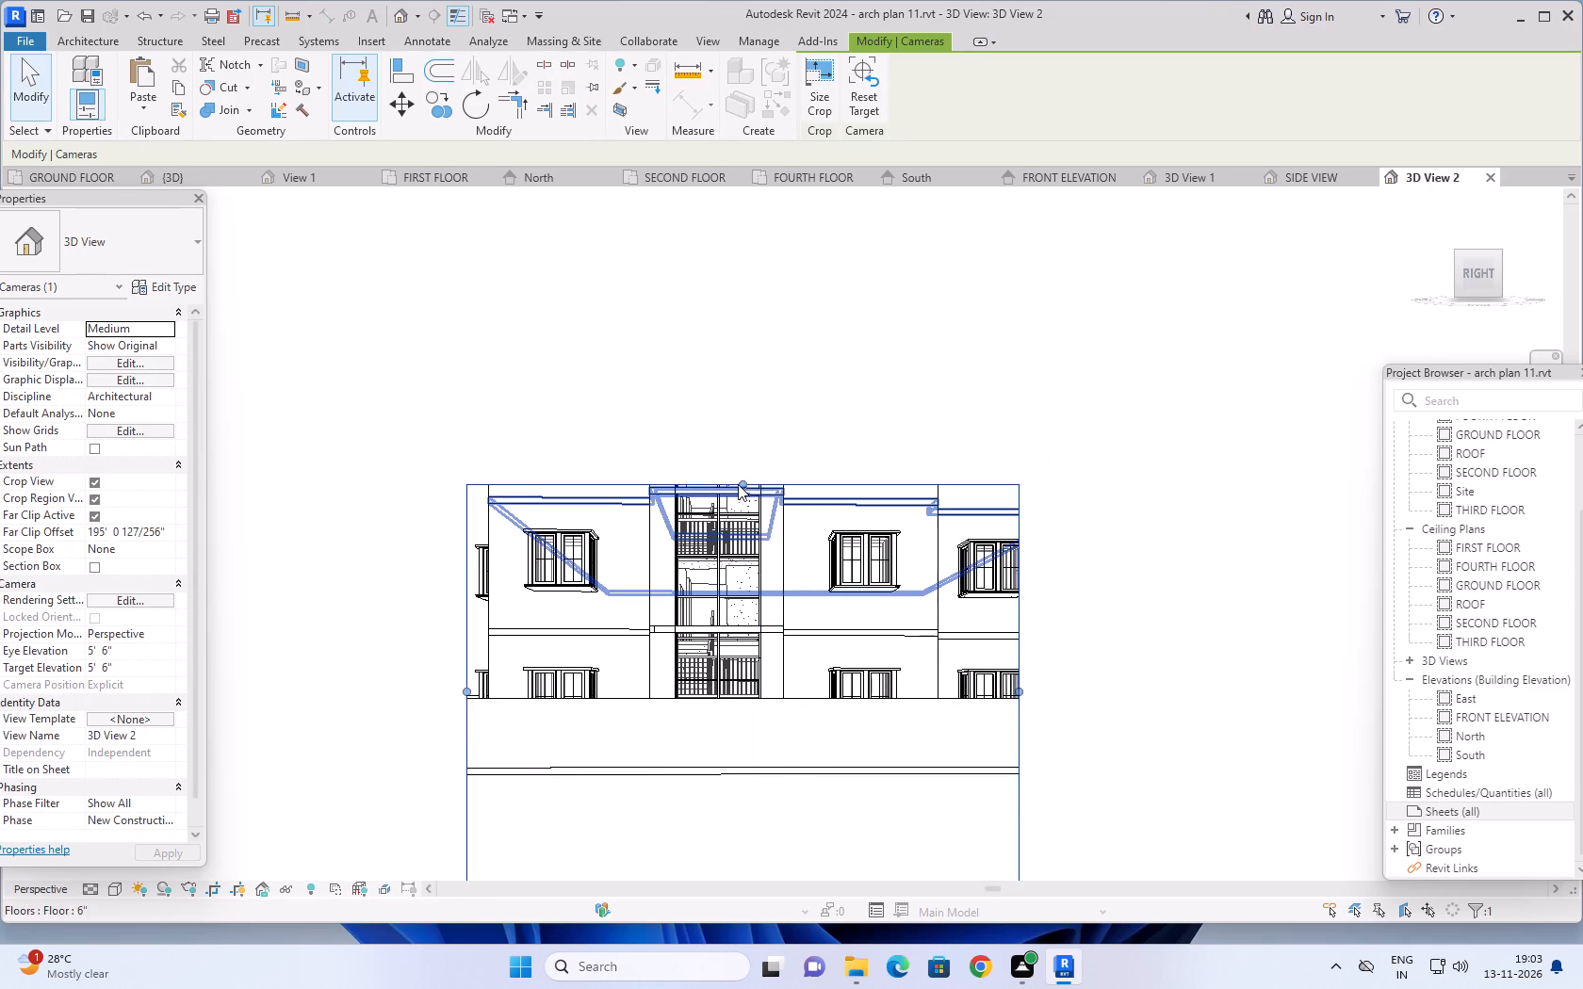
{"action": "left_click_drag", "start_coordinate": [738, 481], "coordinate": [738, 257]}
{"action": "scroll", "coordinate": [1044, 462], "scroll_direction": "down", "scroll_amount": 5}
{"action": "middle_click_drag", "start_coordinate": [1195, 546], "coordinate": [1108, 557]}
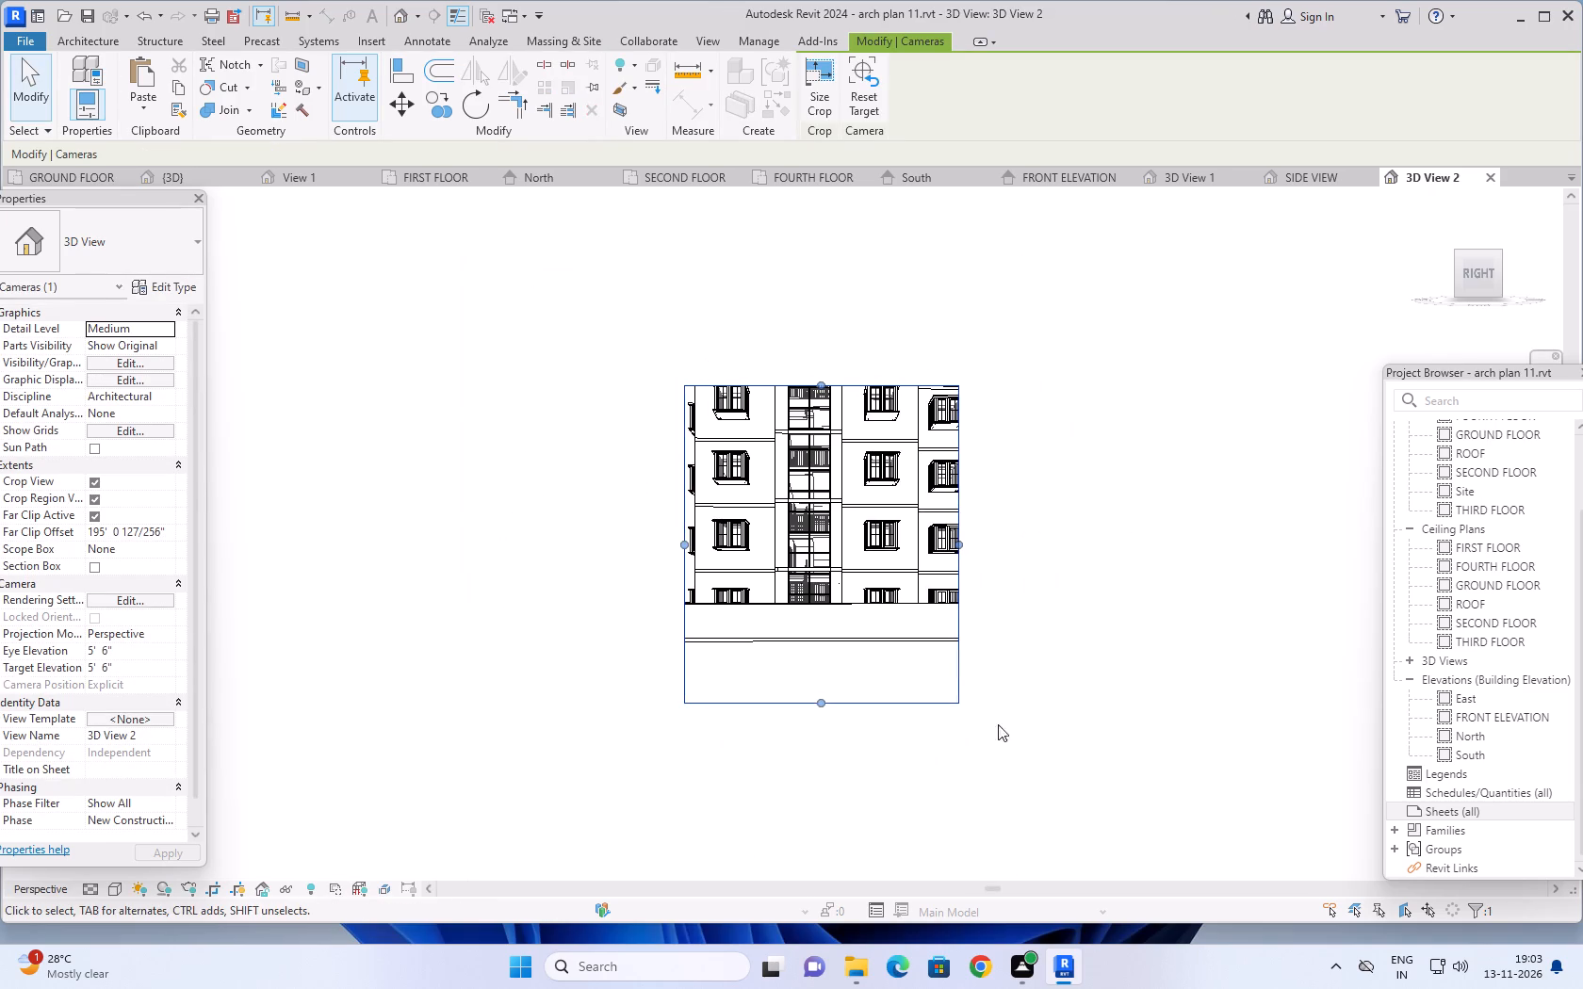
{"action": "left_click_drag", "start_coordinate": [820, 705], "coordinate": [819, 668]}
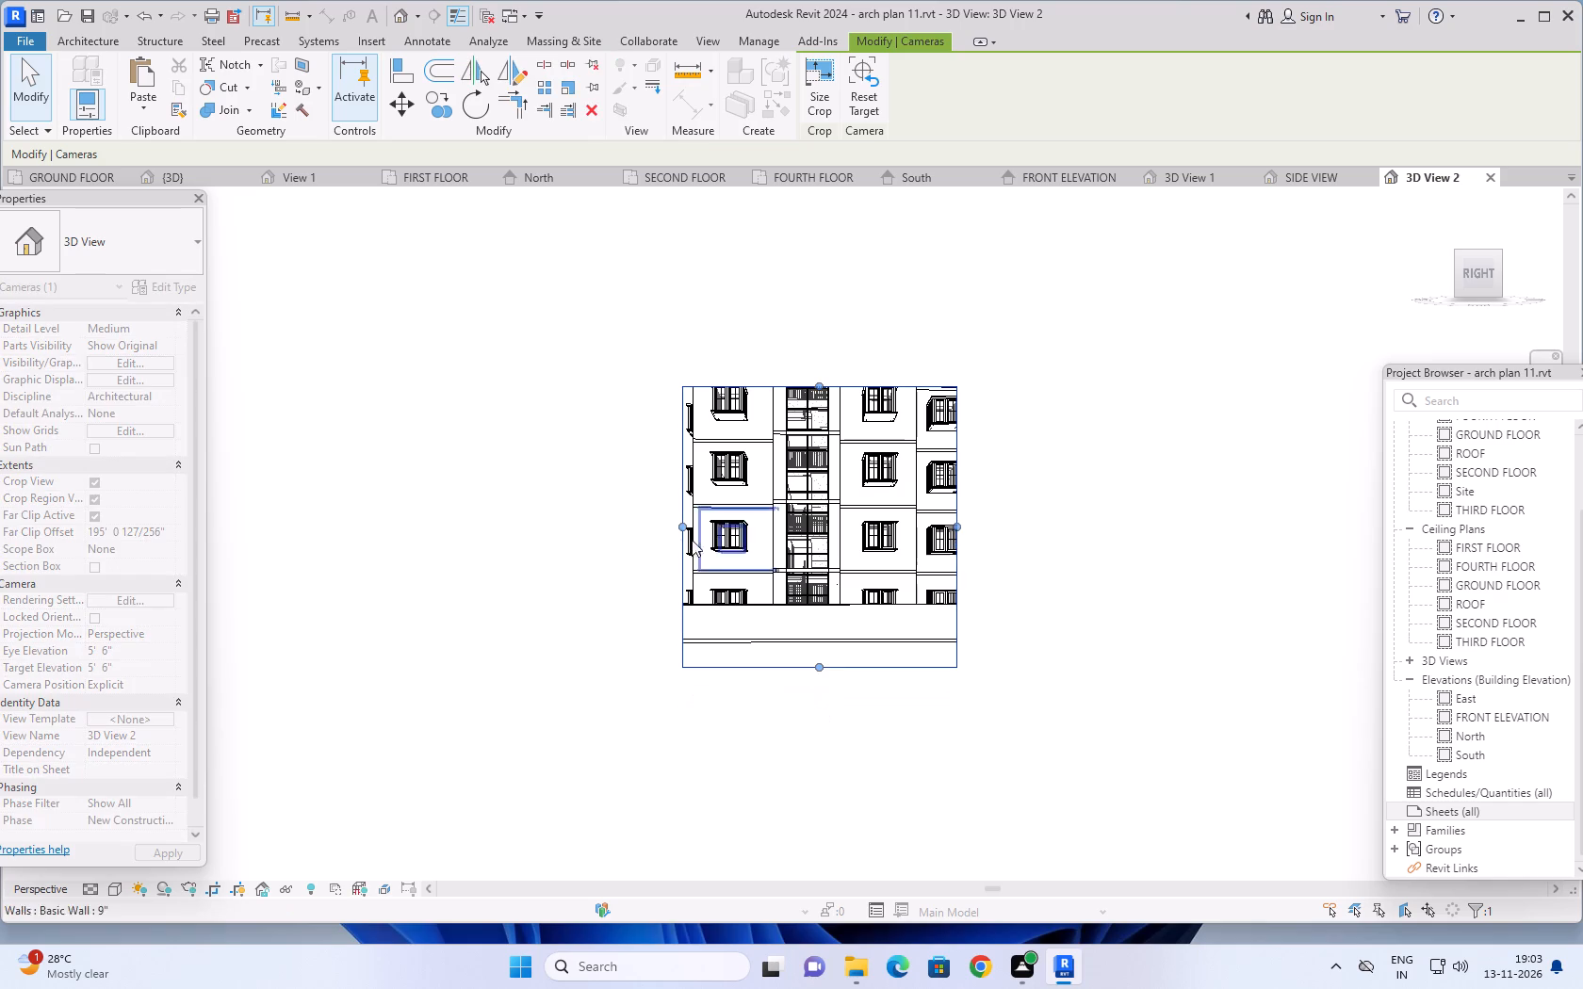
{"action": "left_click_drag", "start_coordinate": [685, 521], "coordinate": [561, 512]}
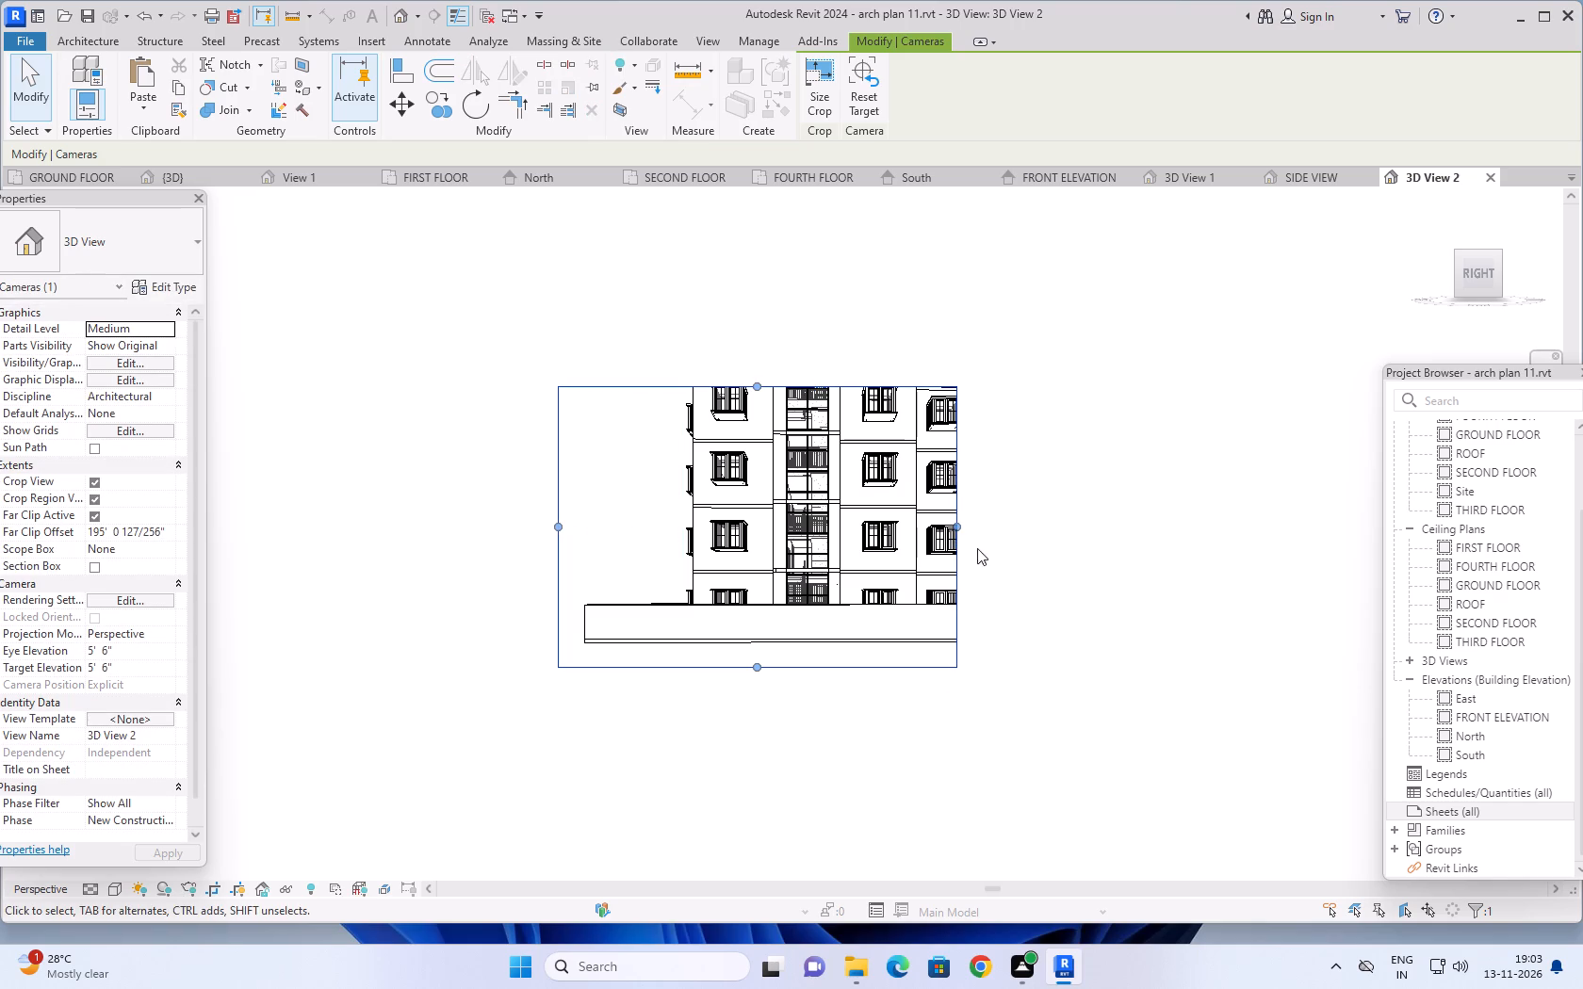
{"action": "left_click_drag", "start_coordinate": [958, 527], "coordinate": [1118, 525]}
{"action": "middle_click_drag", "start_coordinate": [1072, 751], "coordinate": [1030, 884]}
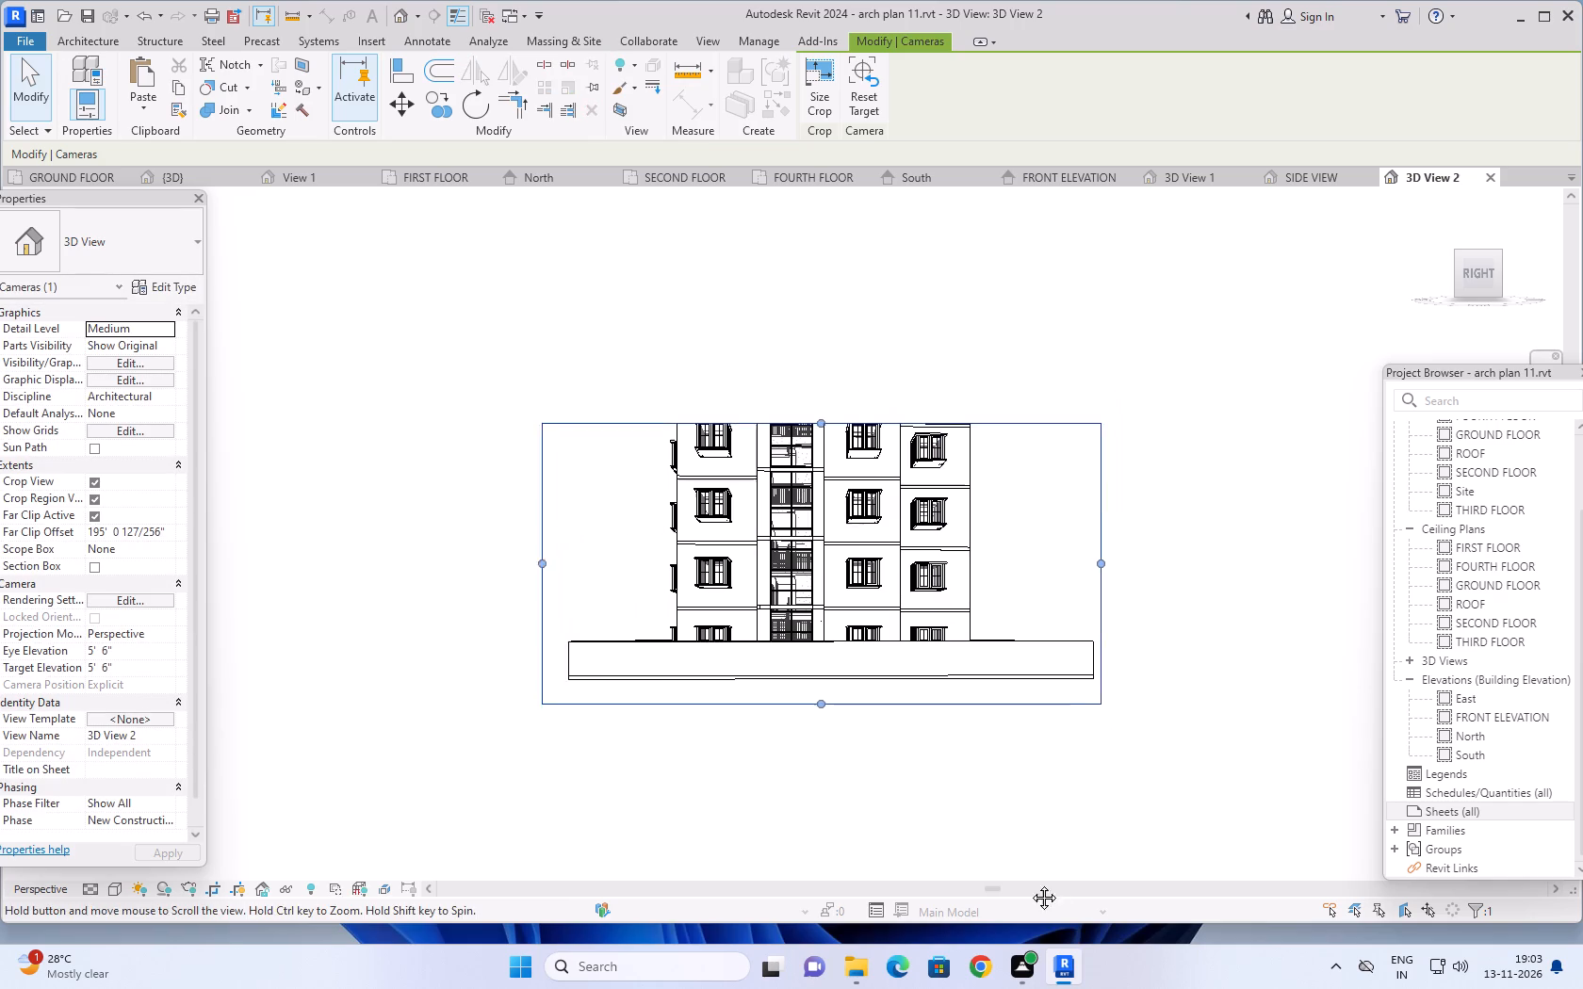
{"action": "middle_click_drag", "start_coordinate": [1030, 884], "coordinate": [1022, 907]}
{"action": "left_click_drag", "start_coordinate": [791, 539], "coordinate": [791, 396]}
{"action": "scroll", "coordinate": [909, 462], "scroll_direction": "down", "scroll_amount": 3}
{"action": "middle_click_drag", "start_coordinate": [955, 484], "coordinate": [938, 439]}
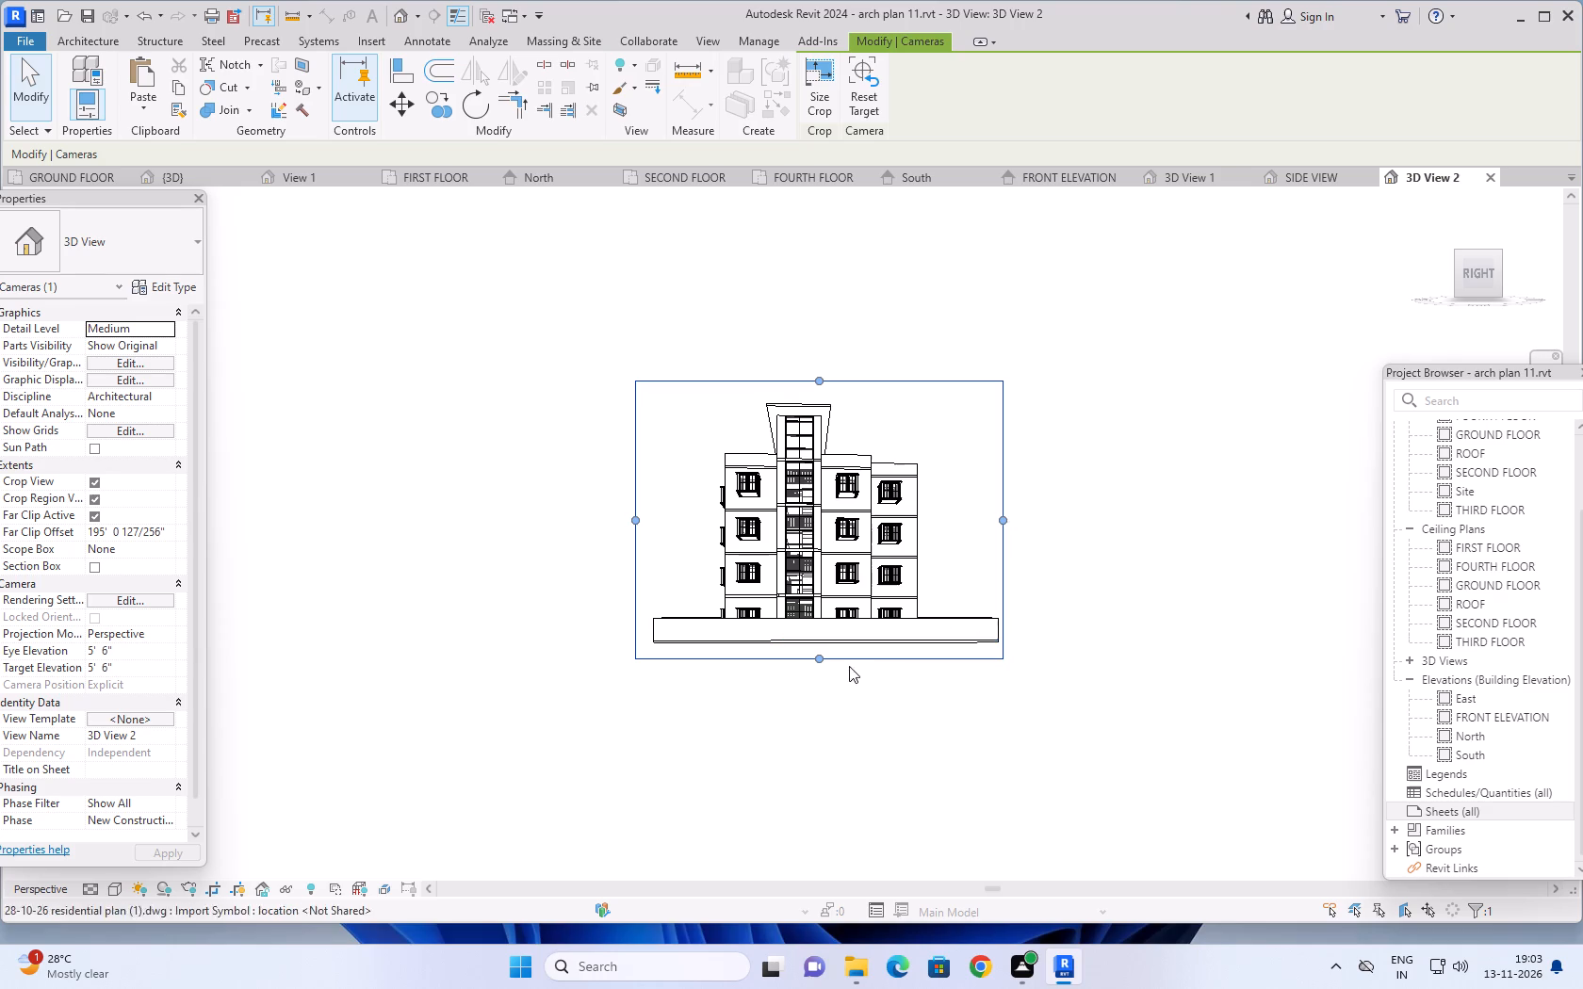
Trim the lower edge of the camera view's crop region to just beneath the compound wall.
{"action": "left_click_drag", "start_coordinate": [822, 657], "coordinate": [821, 645]}
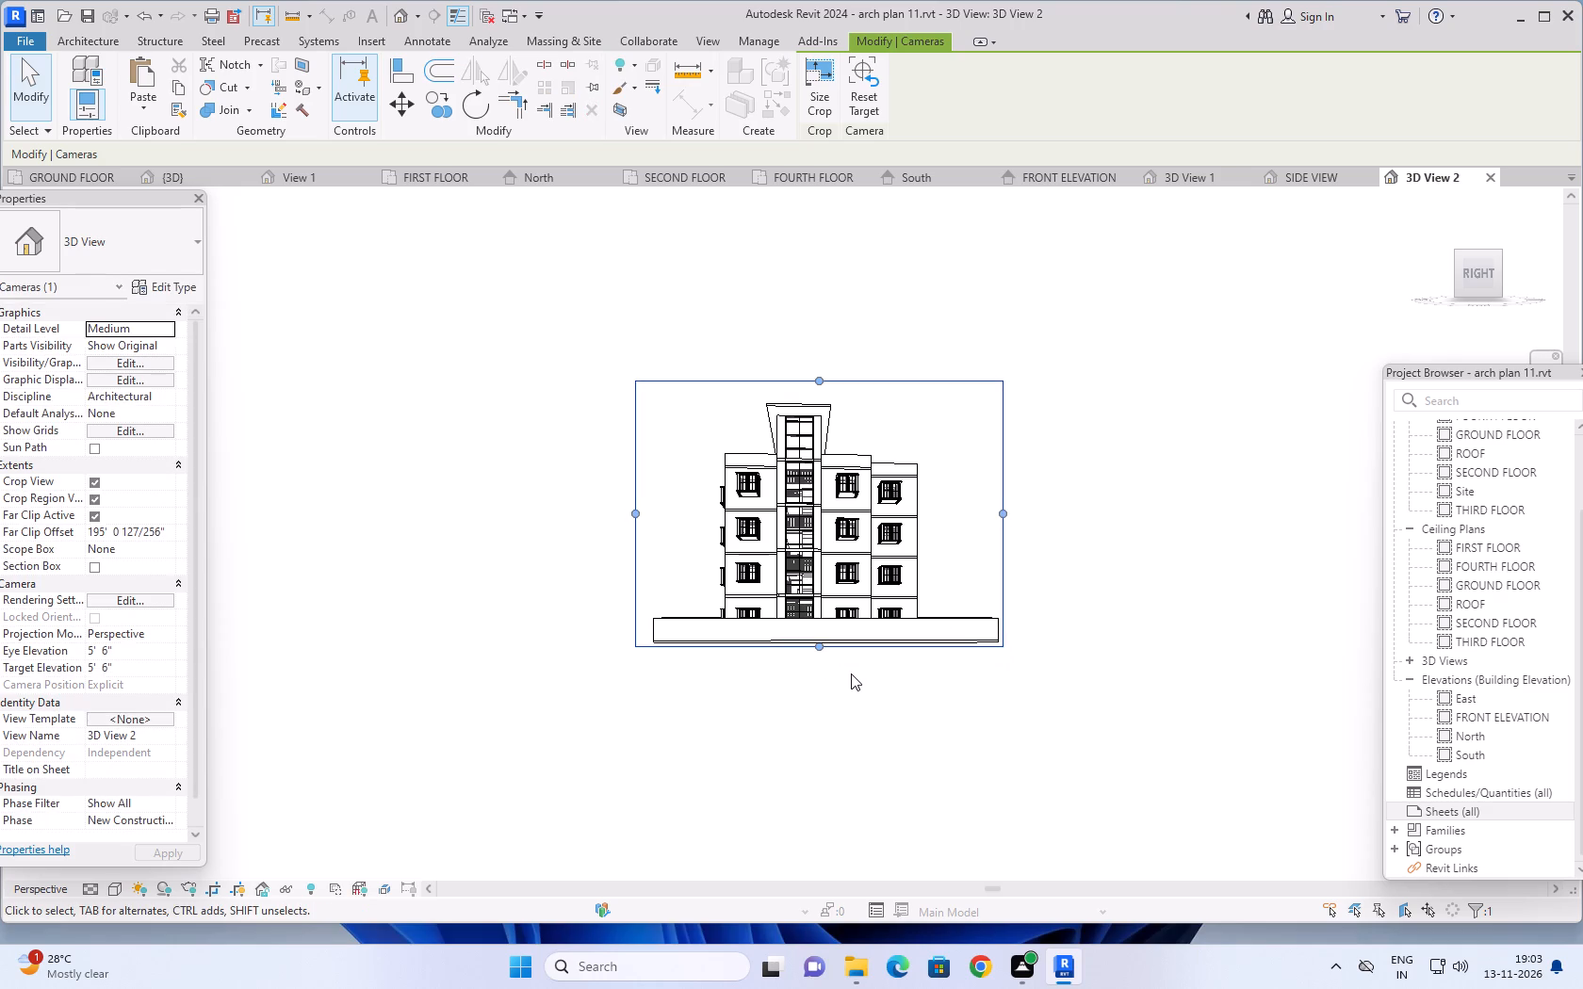
{"action": "scroll", "coordinate": [851, 673], "scroll_direction": "down", "scroll_amount": 3}
{"action": "middle_click_drag", "start_coordinate": [873, 689], "coordinate": [841, 712]}
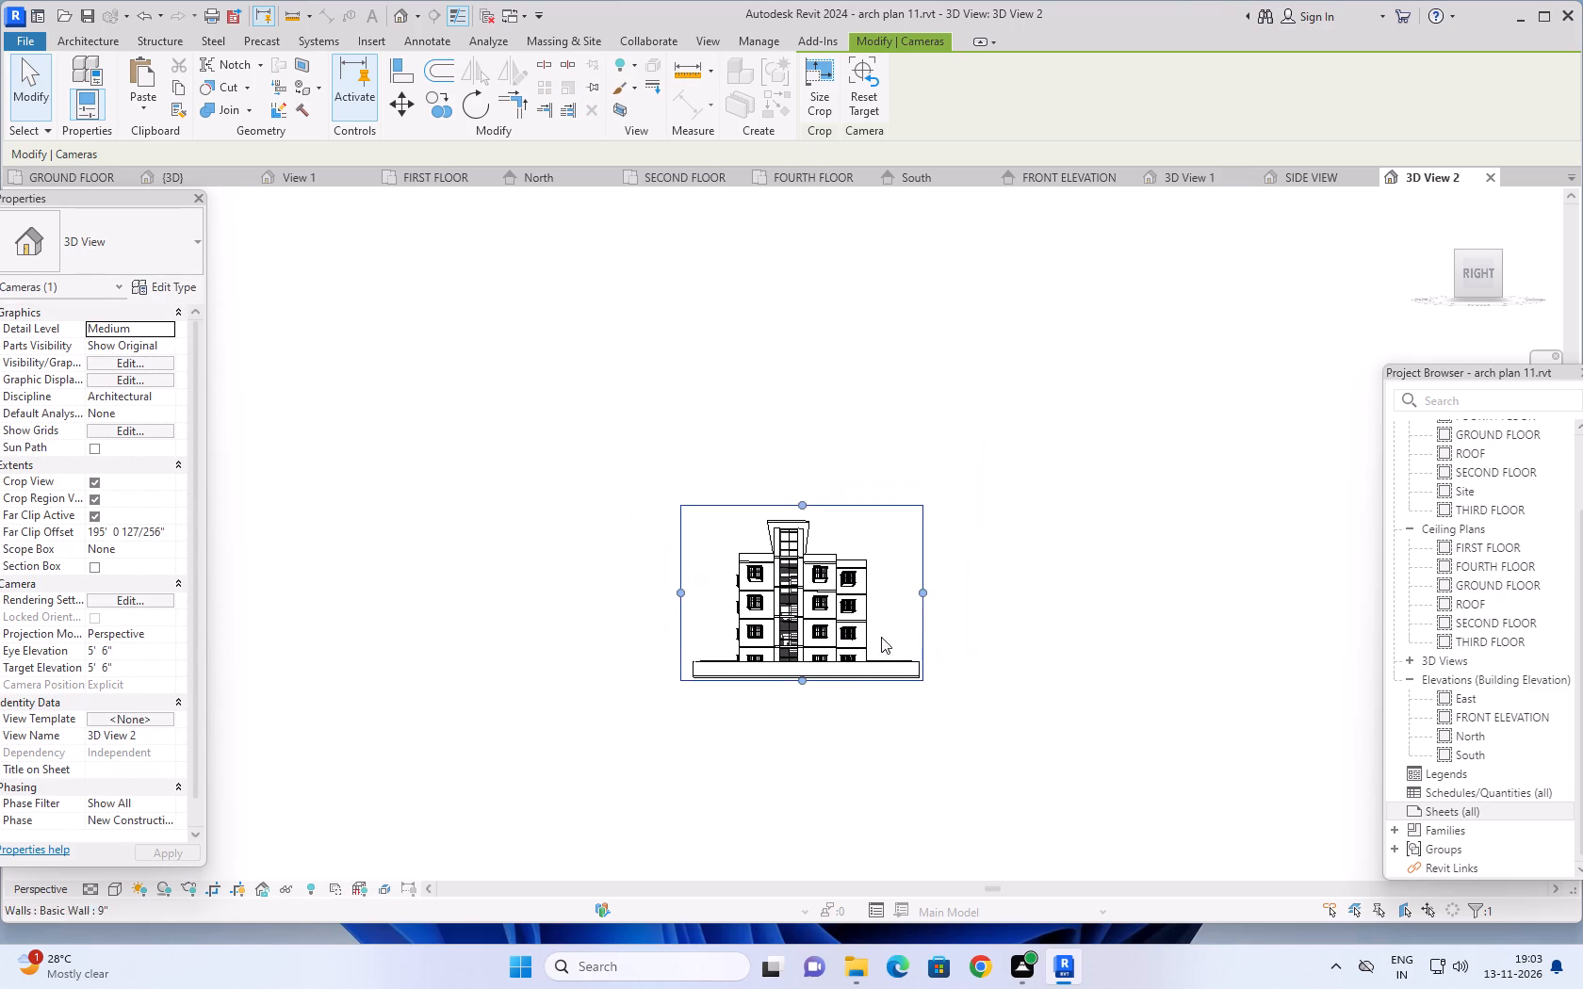
{"action": "scroll", "coordinate": [893, 615], "scroll_direction": "up", "scroll_amount": 2}
{"action": "left_click", "coordinate": [936, 586]}
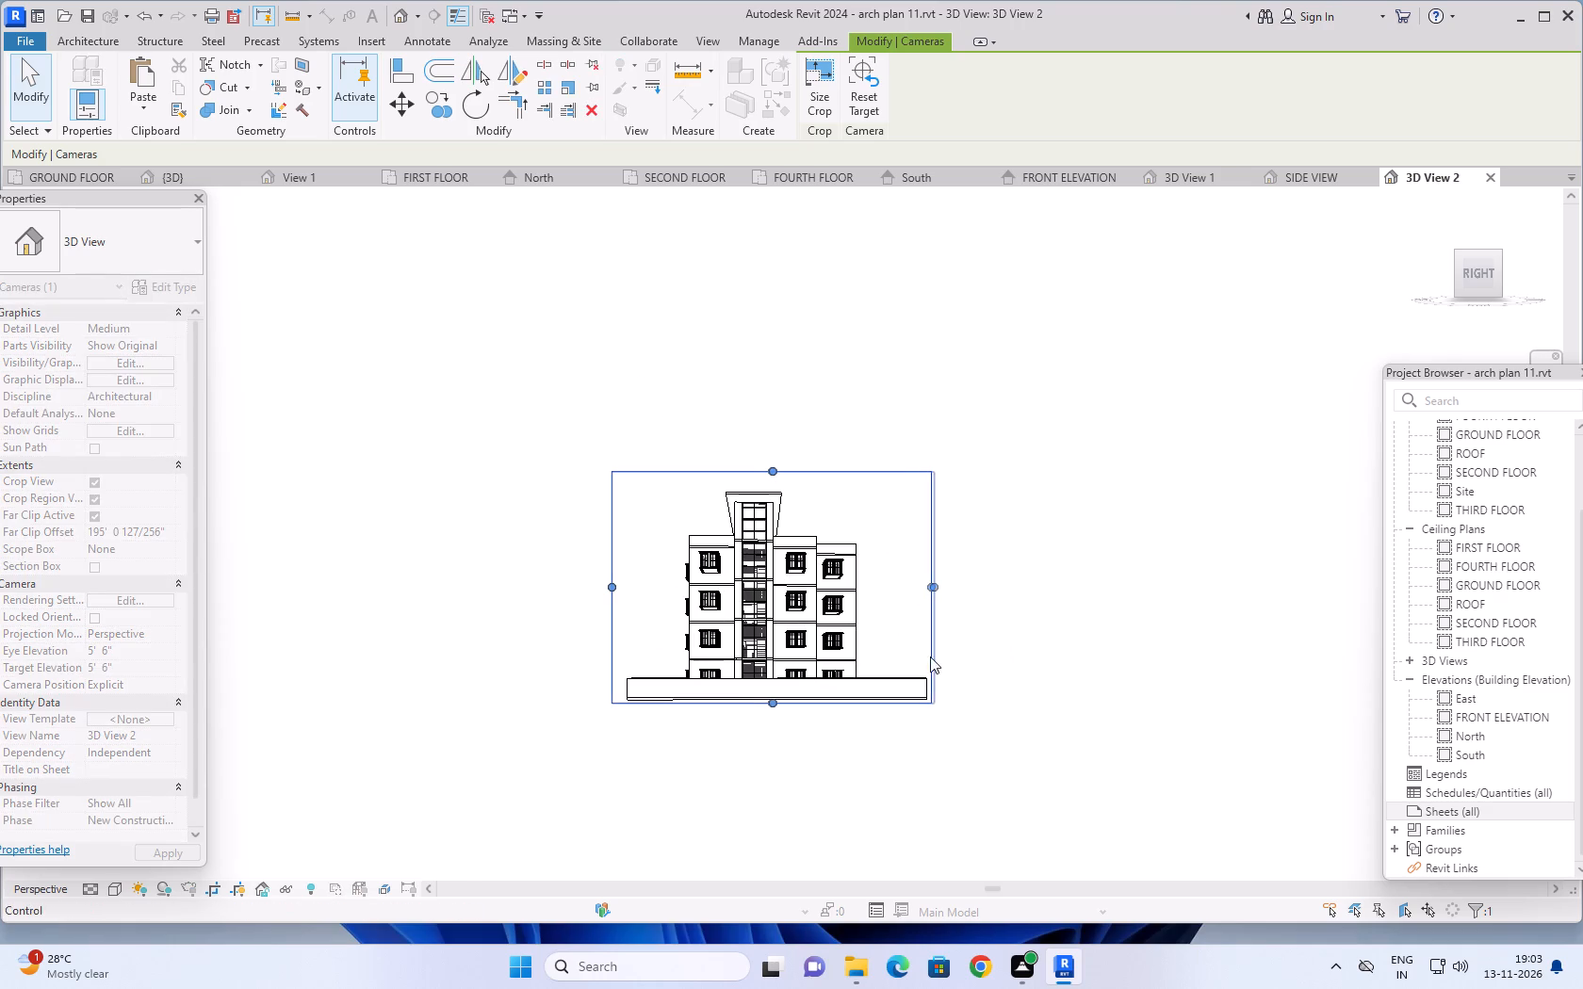
{"action": "scroll", "coordinate": [784, 723], "scroll_direction": "up", "scroll_amount": 5}
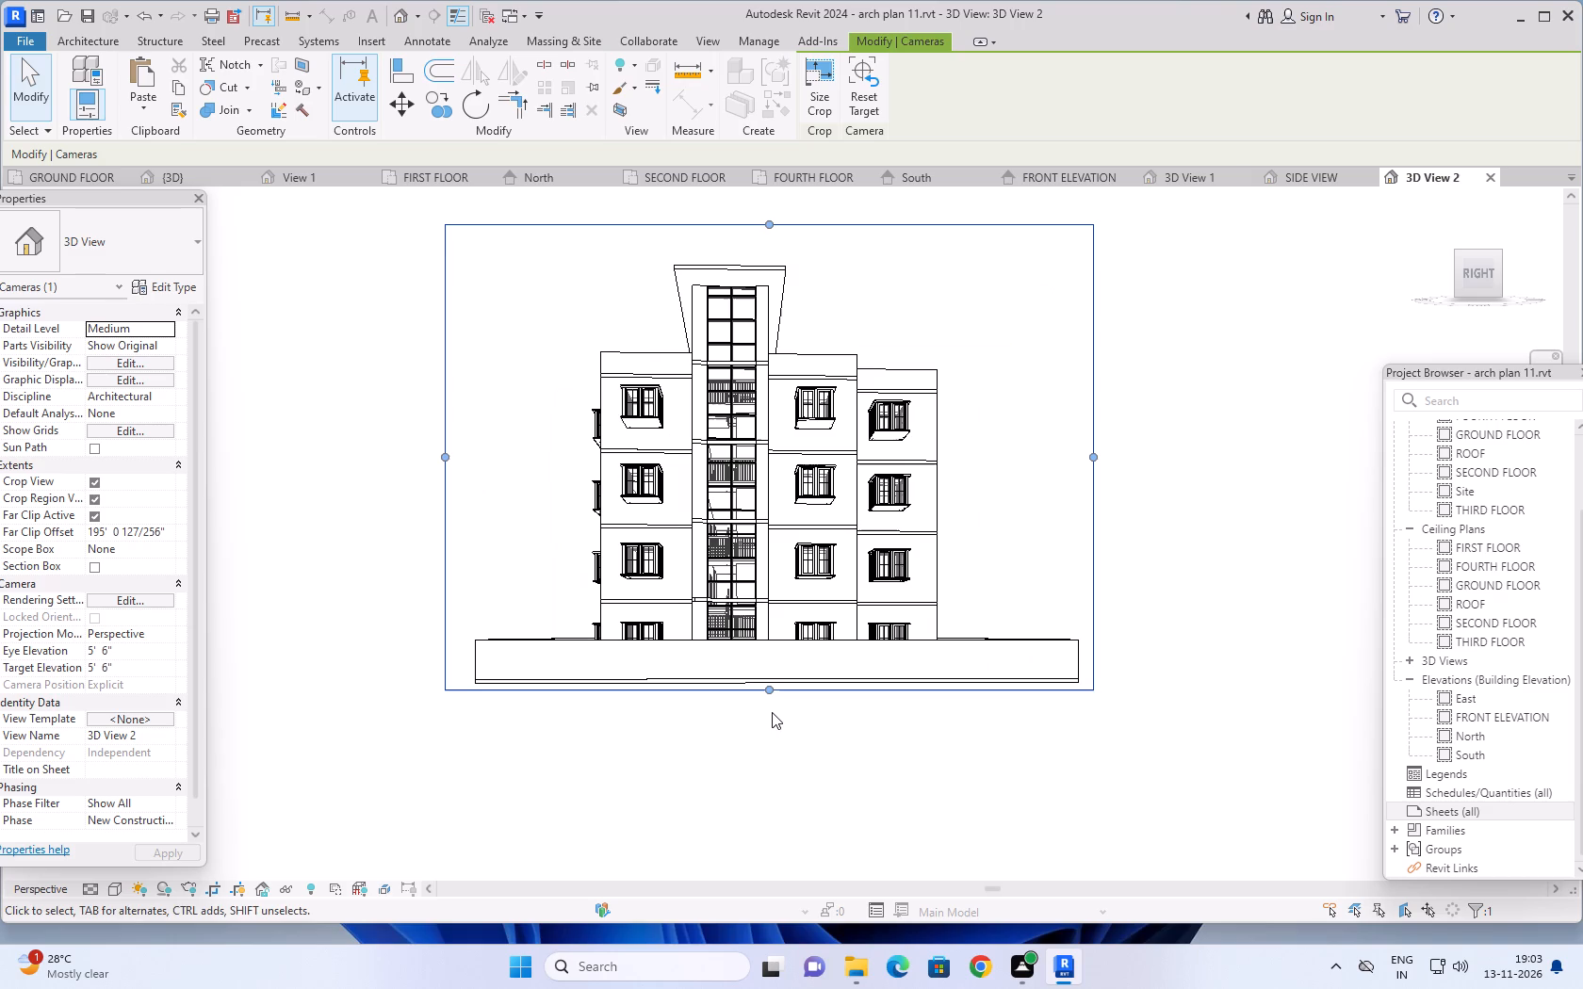
{"action": "left_click", "coordinate": [771, 690]}
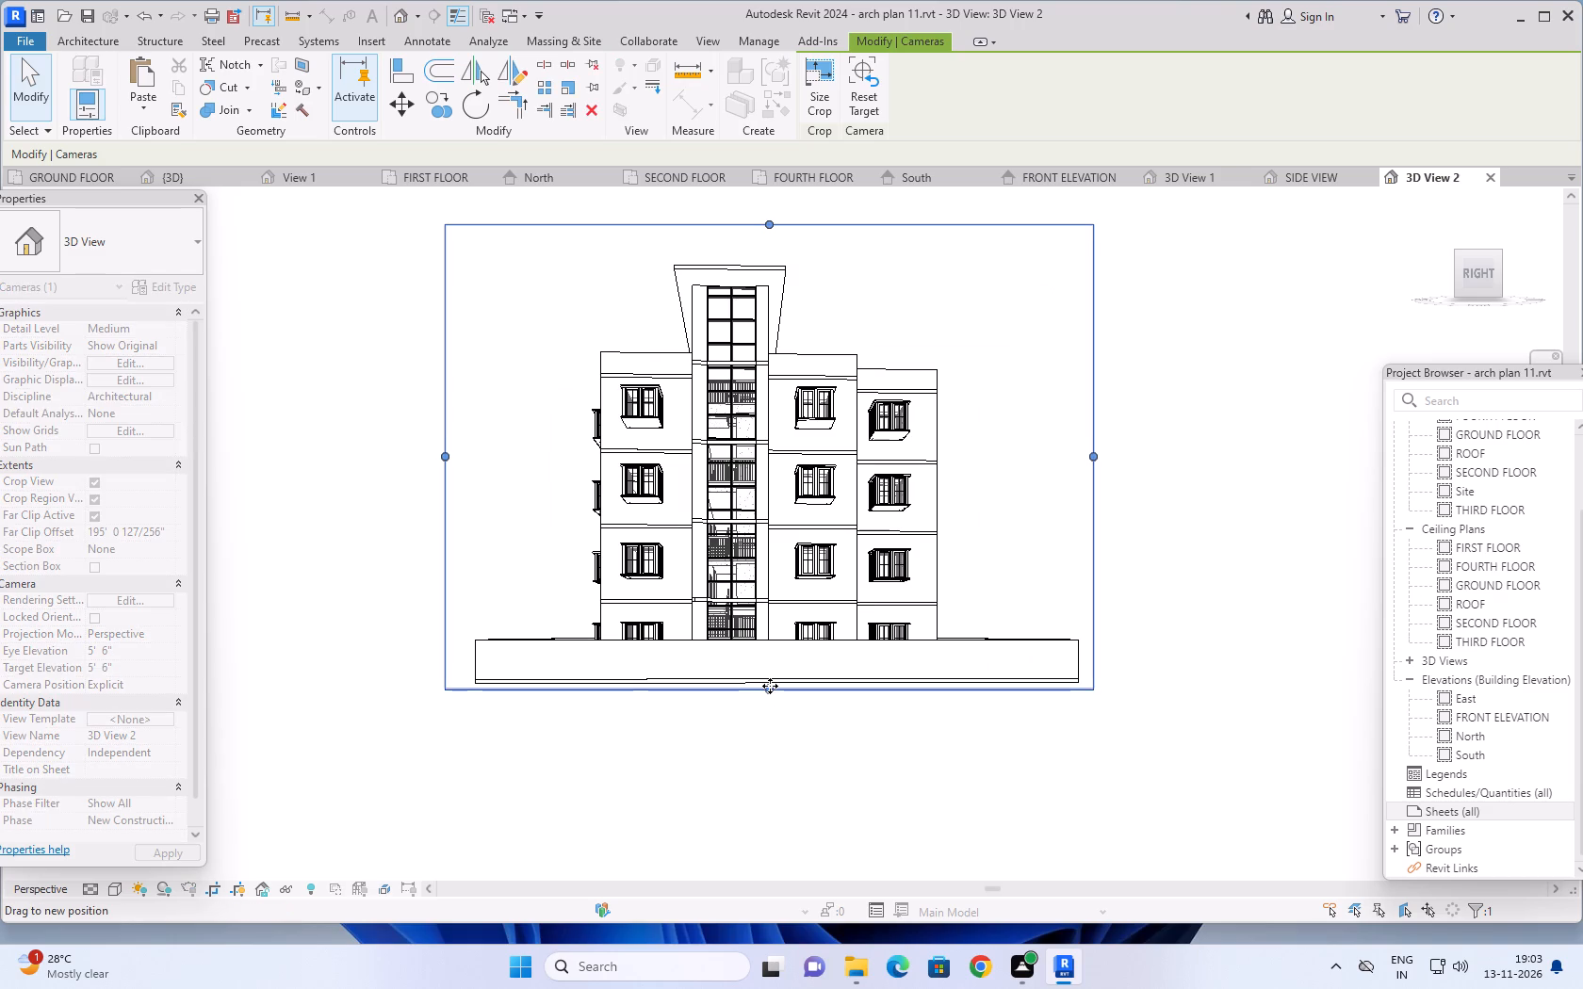
{"action": "scroll", "coordinate": [771, 721], "scroll_direction": "down", "scroll_amount": 1}
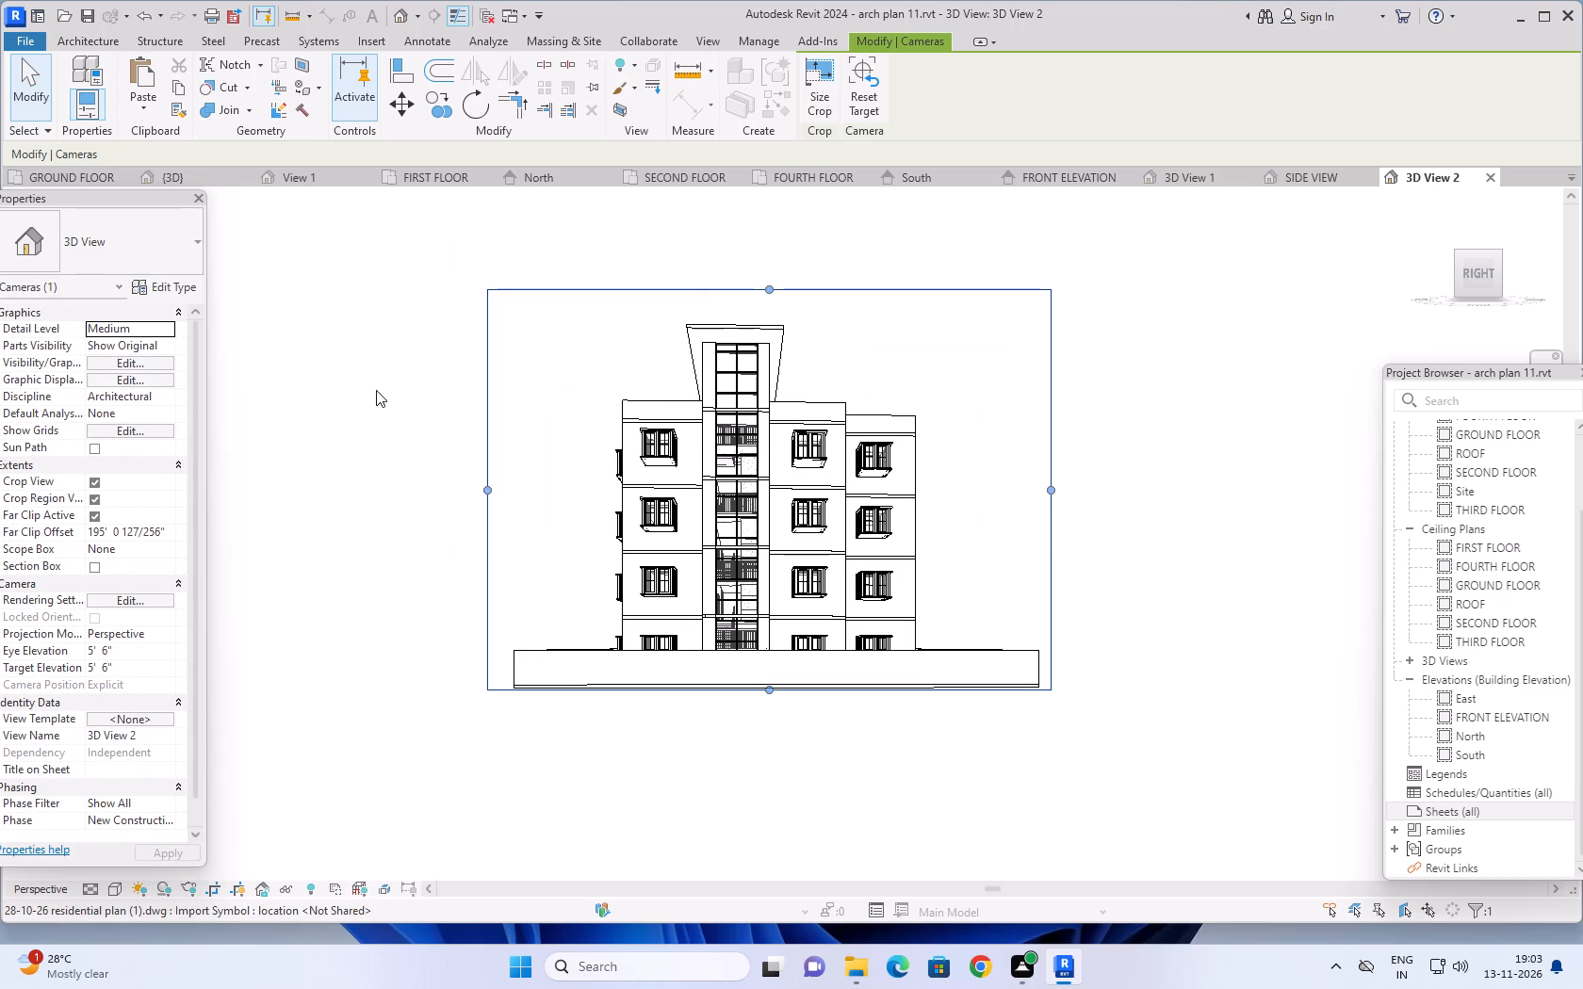
Set the new east-side camera view, 3D View 2, to Fine detail level and the Realistic visual style.
{"action": "scroll", "coordinate": [375, 389], "scroll_direction": "down", "scroll_amount": 2}
{"action": "middle_click_drag", "start_coordinate": [365, 413], "coordinate": [409, 403]}
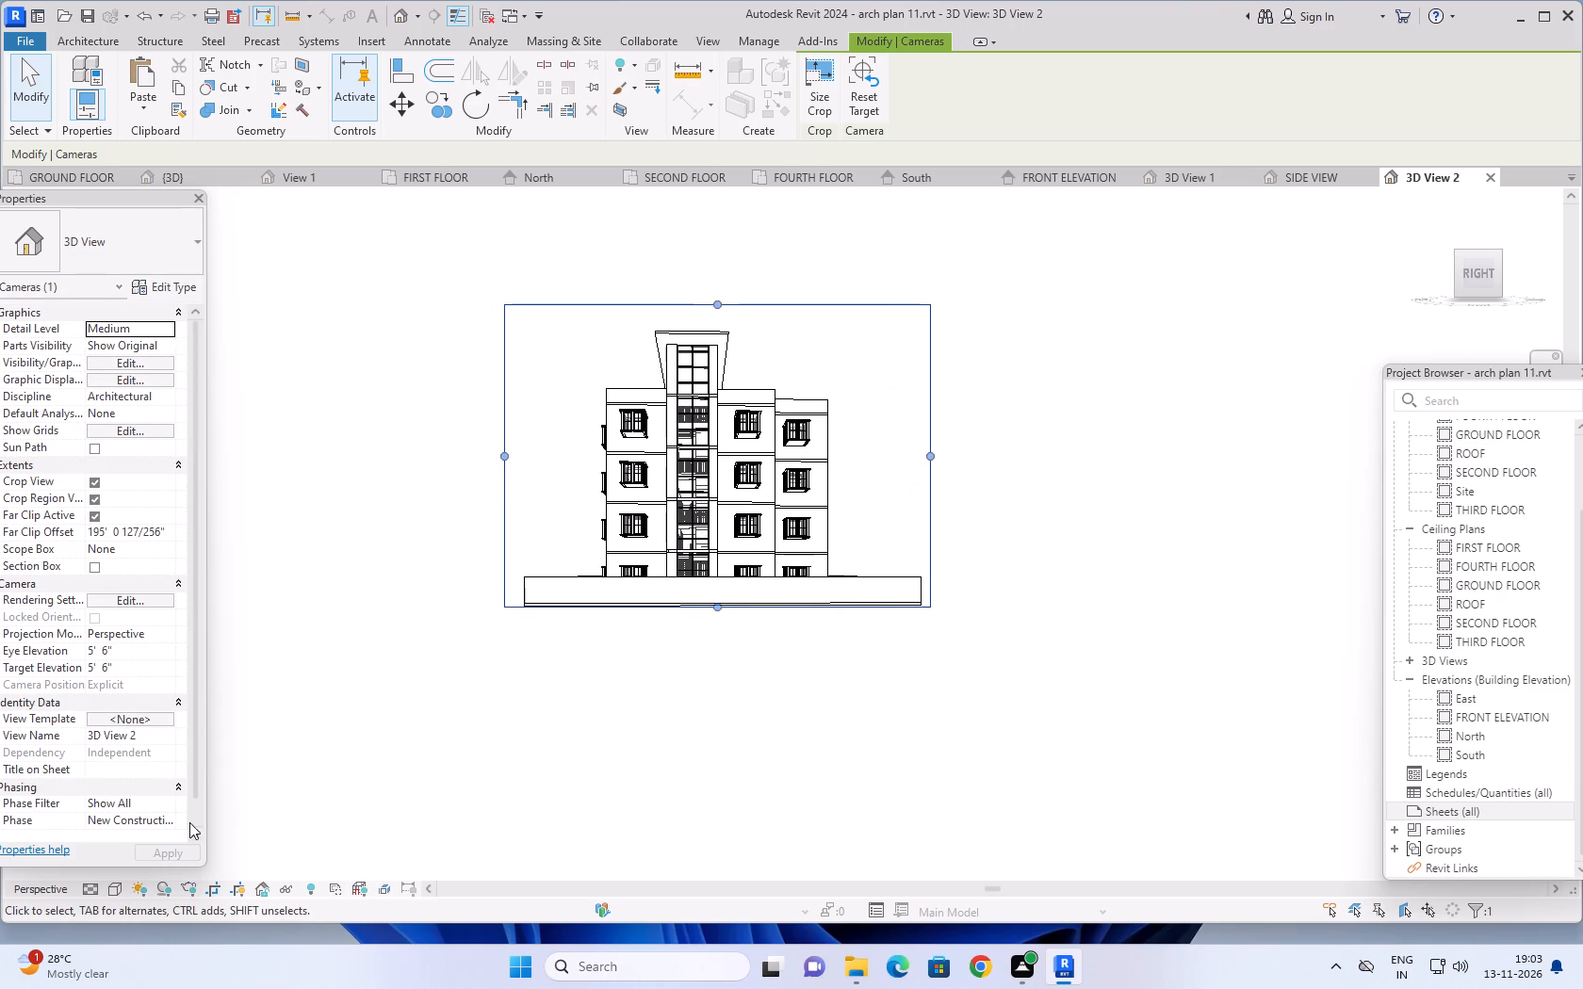
{"action": "left_click", "coordinate": [86, 891]}
{"action": "left_click", "coordinate": [108, 867]}
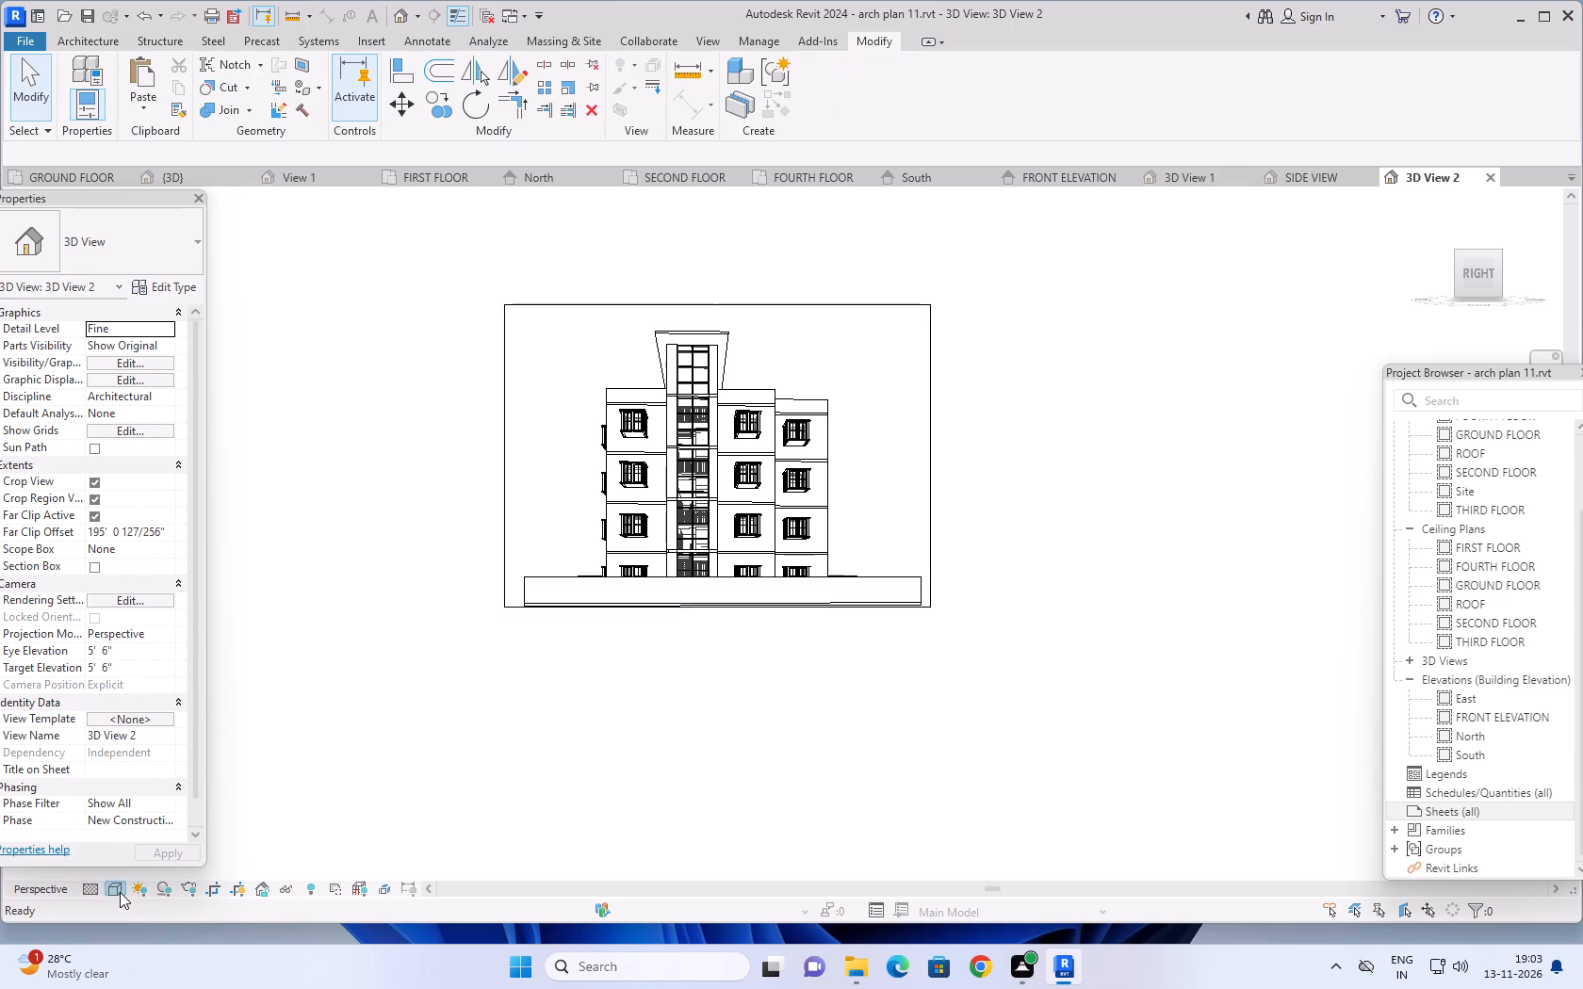
{"action": "left_click", "coordinate": [120, 892]}
{"action": "left_click", "coordinate": [131, 871]}
Examine the realistic east-side camera view, checking the base of the compound wall against the lower crop edge.
{"action": "scroll", "coordinate": [480, 684], "scroll_direction": "down", "scroll_amount": 2}
{"action": "middle_click_drag", "start_coordinate": [563, 672], "coordinate": [636, 689]}
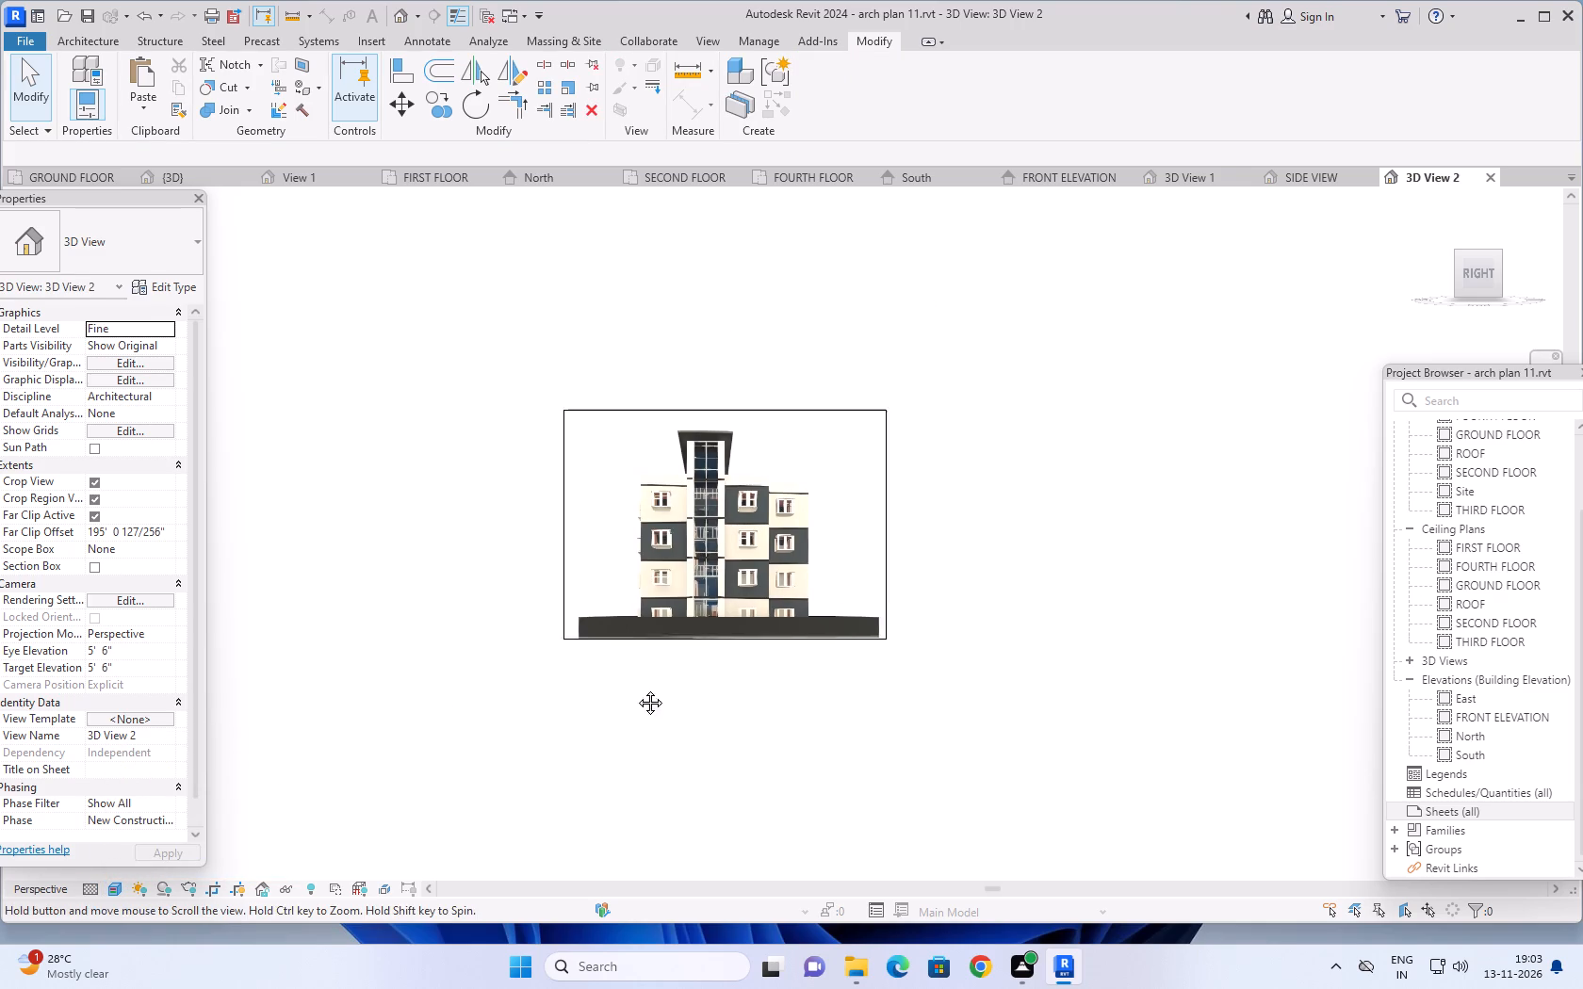
{"action": "middle_click_drag", "start_coordinate": [636, 689], "coordinate": [668, 691]}
{"action": "scroll", "coordinate": [671, 690], "scroll_direction": "up", "scroll_amount": 2}
{"action": "middle_click_drag", "start_coordinate": [746, 651], "coordinate": [718, 673]}
{"action": "scroll", "coordinate": [771, 654], "scroll_direction": "up", "scroll_amount": 5}
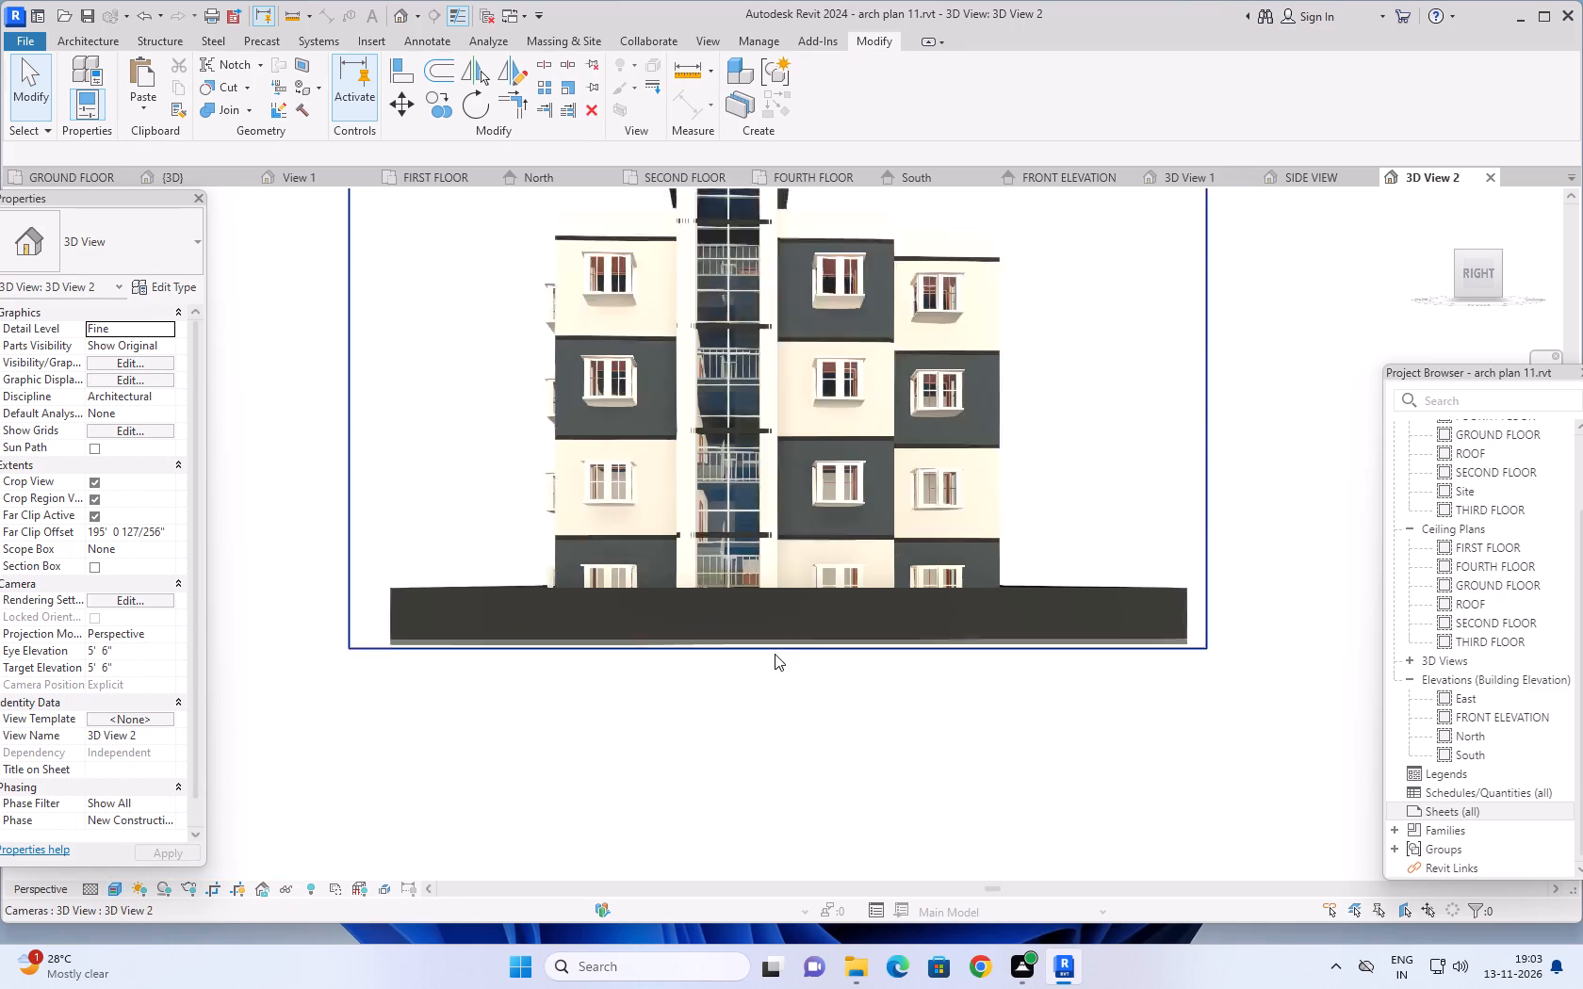
{"action": "scroll", "coordinate": [775, 654], "scroll_direction": "up", "scroll_amount": 2}
{"action": "scroll", "coordinate": [797, 652], "scroll_direction": "down", "scroll_amount": 4}
{"action": "scroll", "coordinate": [858, 672], "scroll_direction": "up", "scroll_amount": 5}
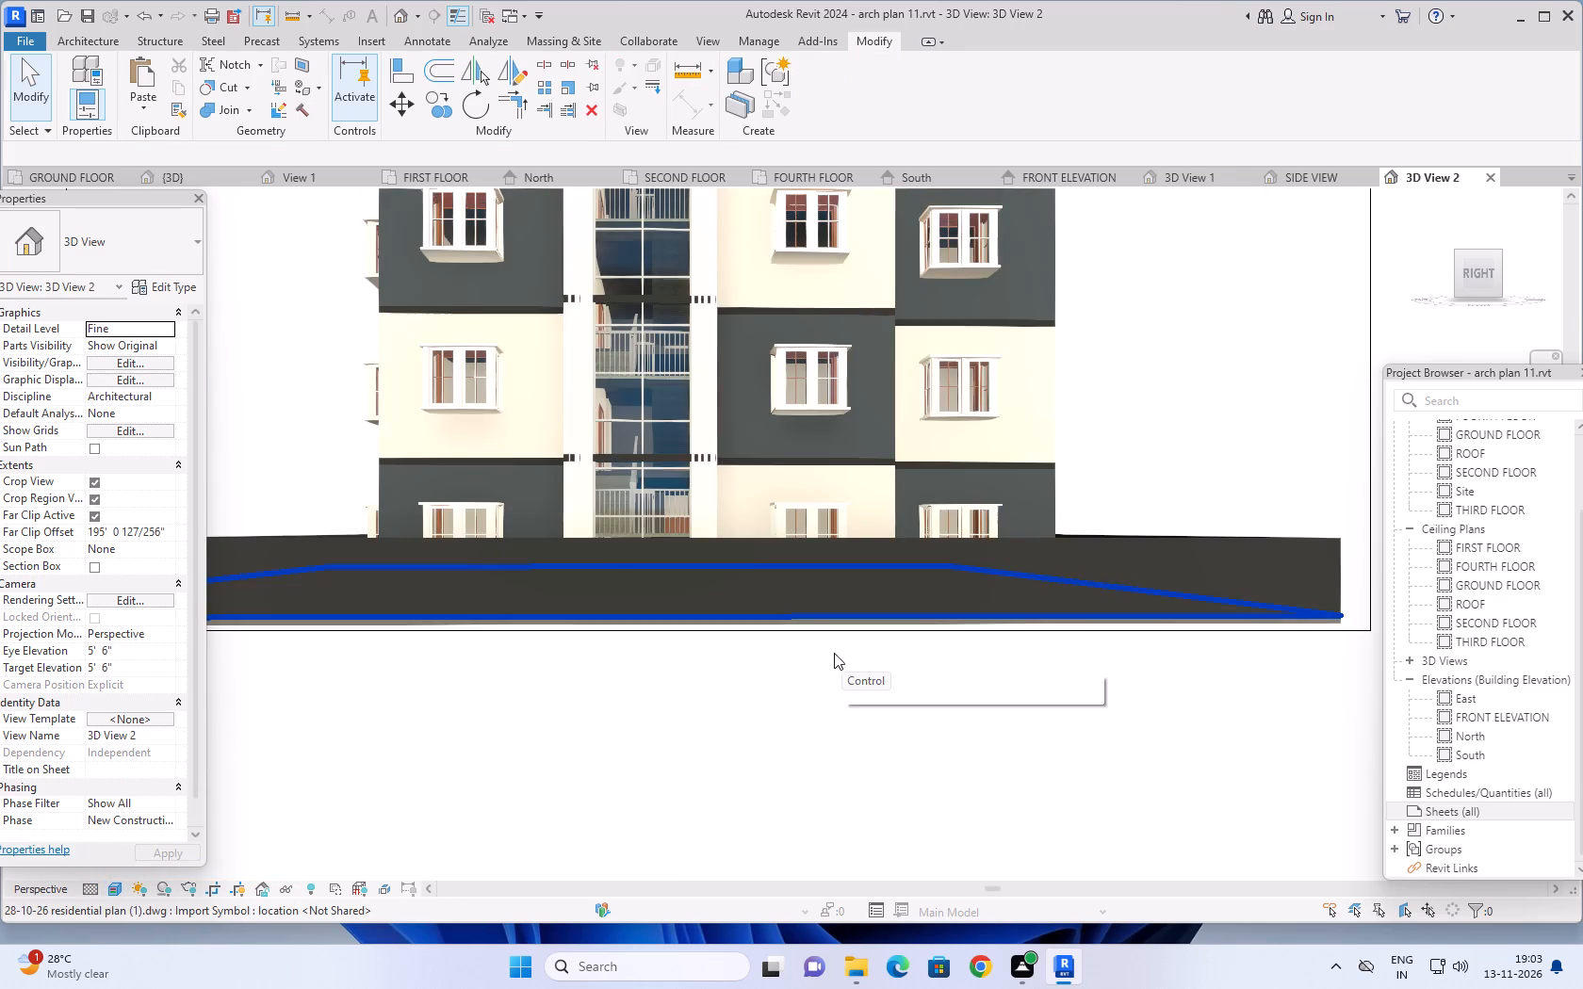
{"action": "left_click", "coordinate": [818, 633]}
{"action": "scroll", "coordinate": [850, 688], "scroll_direction": "down", "scroll_amount": 3}
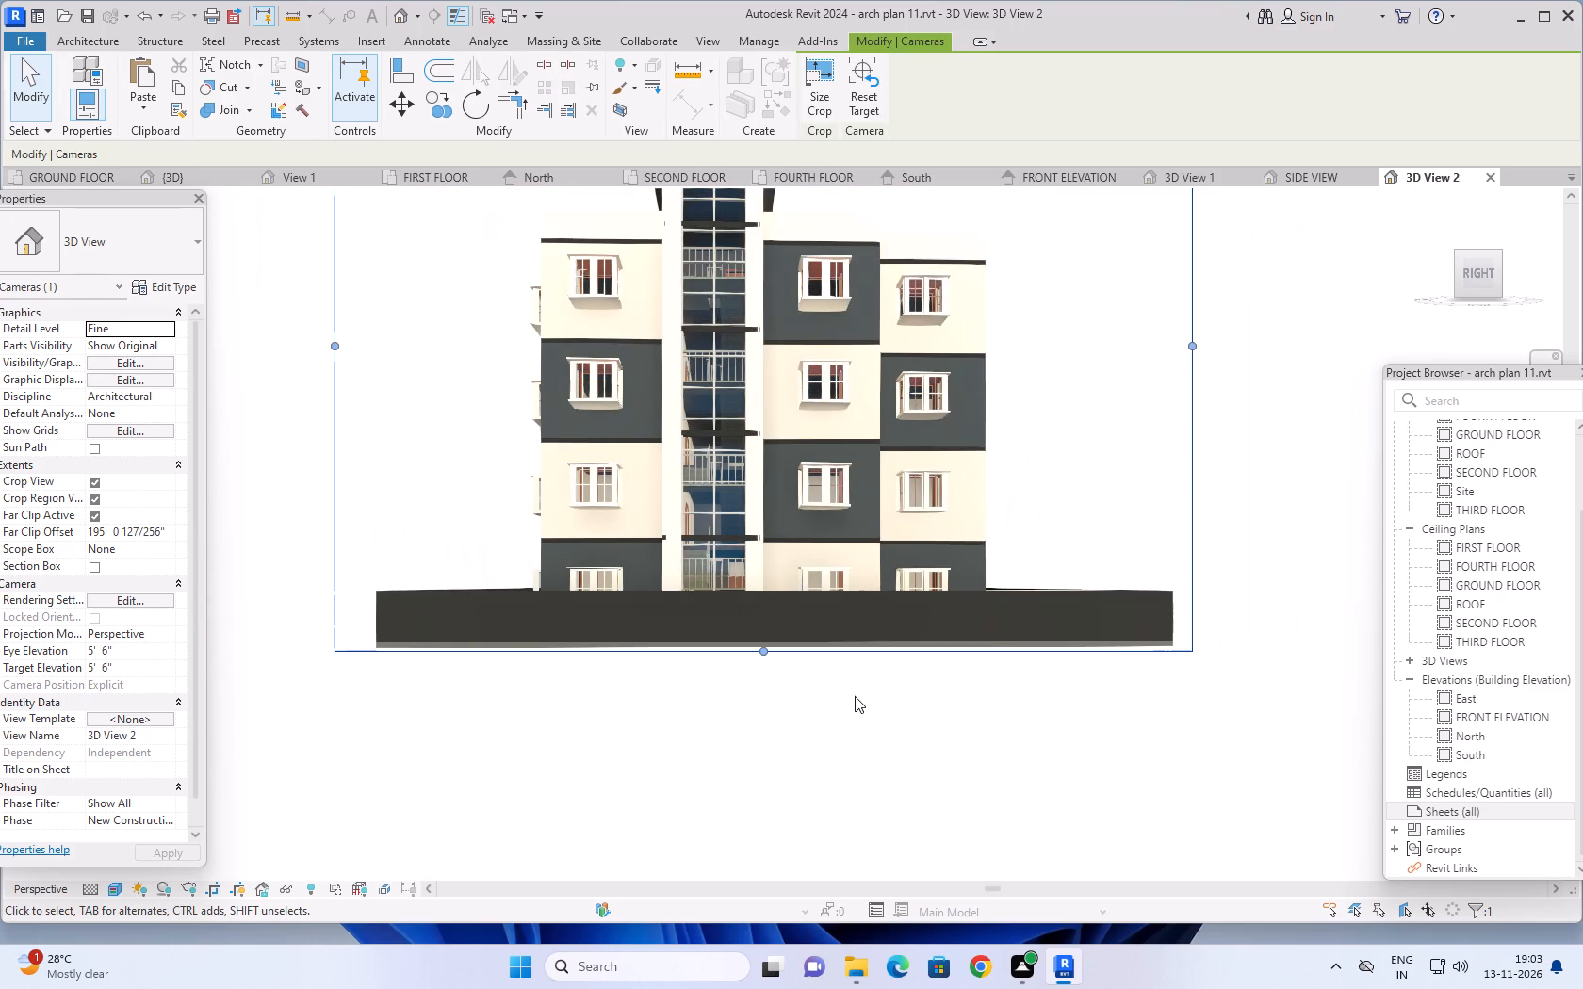
{"action": "key", "text": "Escape"}
{"action": "scroll", "coordinate": [741, 721], "scroll_direction": "down", "scroll_amount": 2}
{"action": "middle_click_drag", "start_coordinate": [783, 734], "coordinate": [831, 741]}
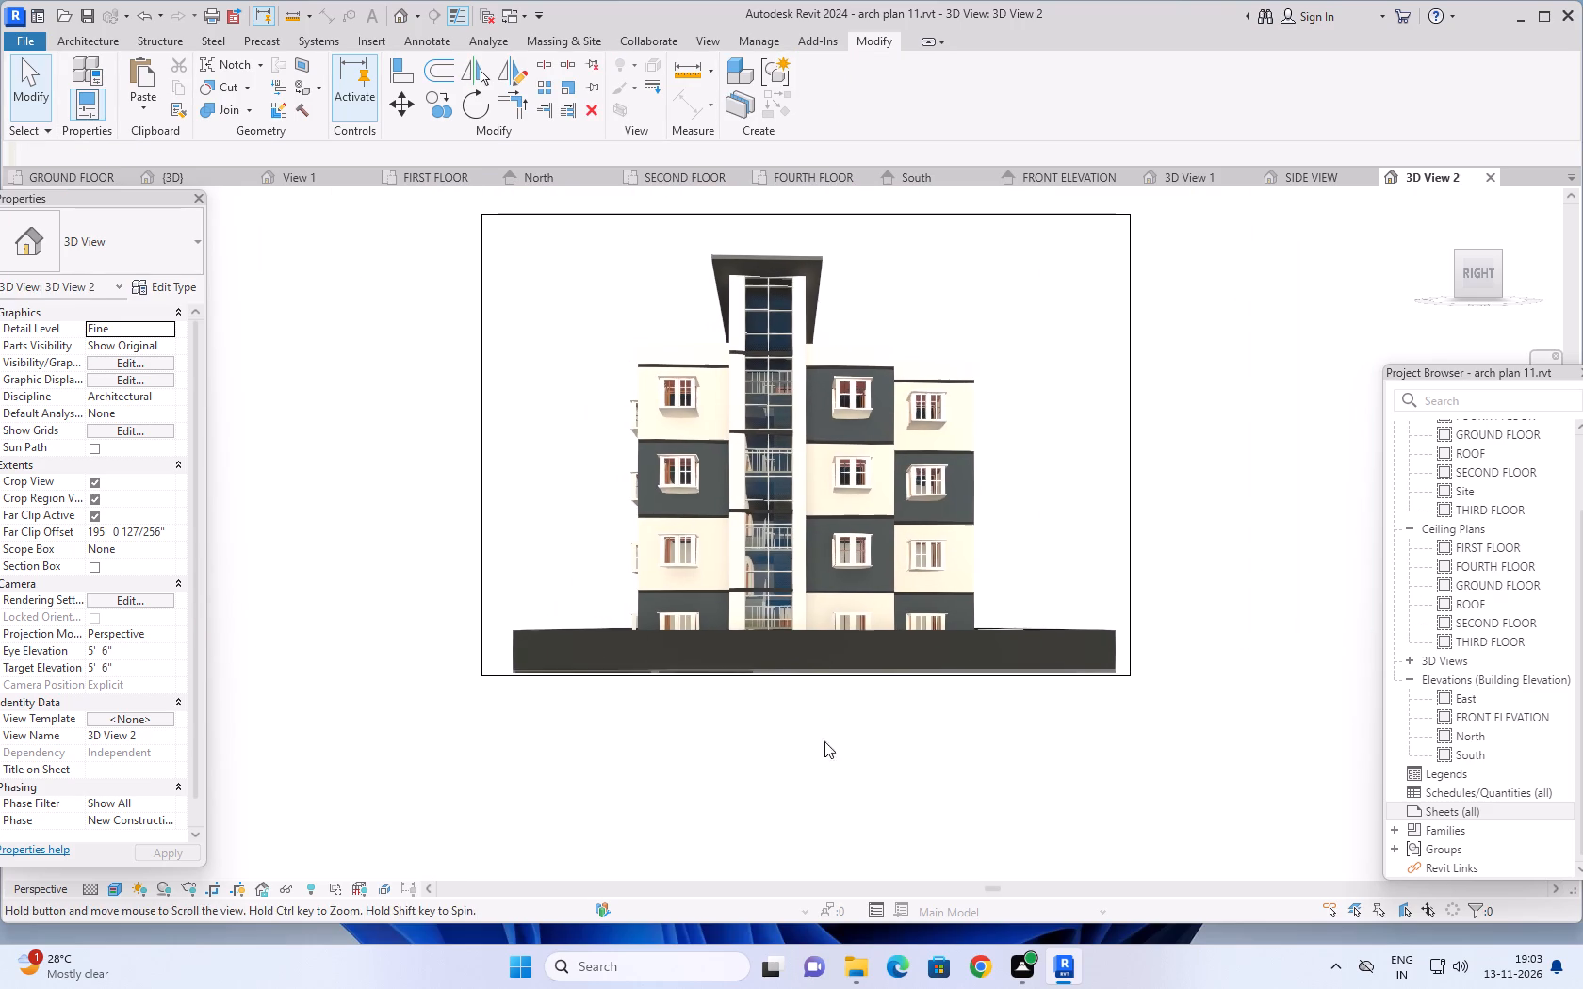
Give the realistic east-side camera view, 3D View 2, a Sky background in its graphic display options.
{"action": "left_click", "coordinate": [109, 888]}
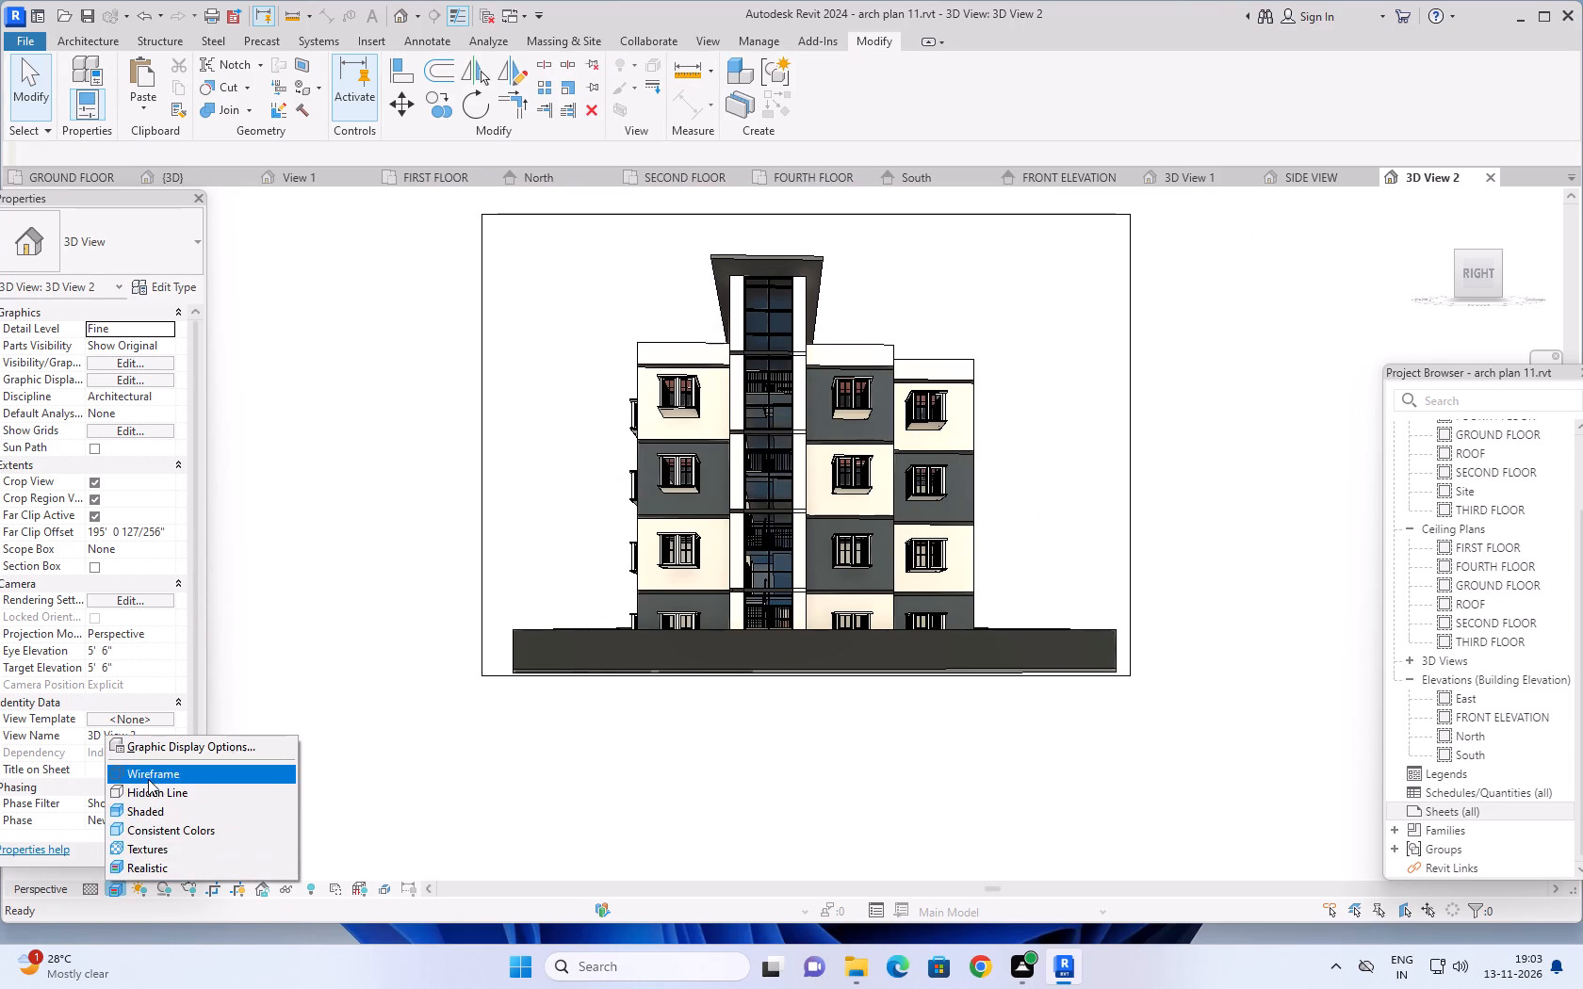
{"action": "left_click", "coordinate": [148, 746]}
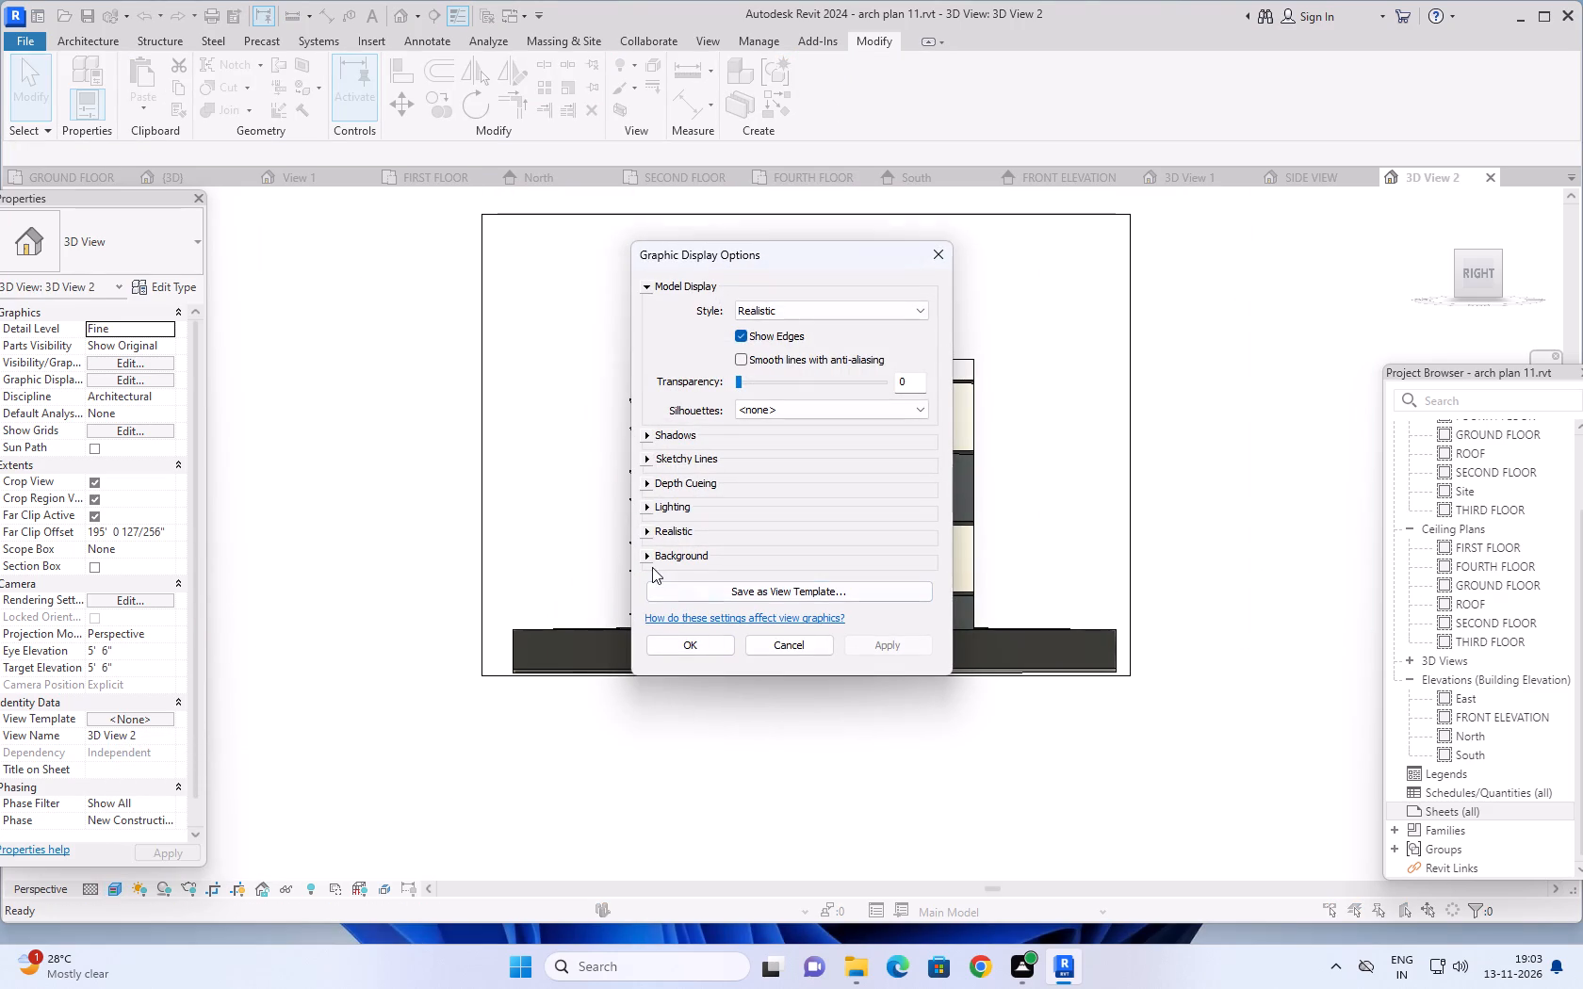
{"action": "left_click", "coordinate": [647, 556]}
{"action": "left_click", "coordinate": [775, 587]}
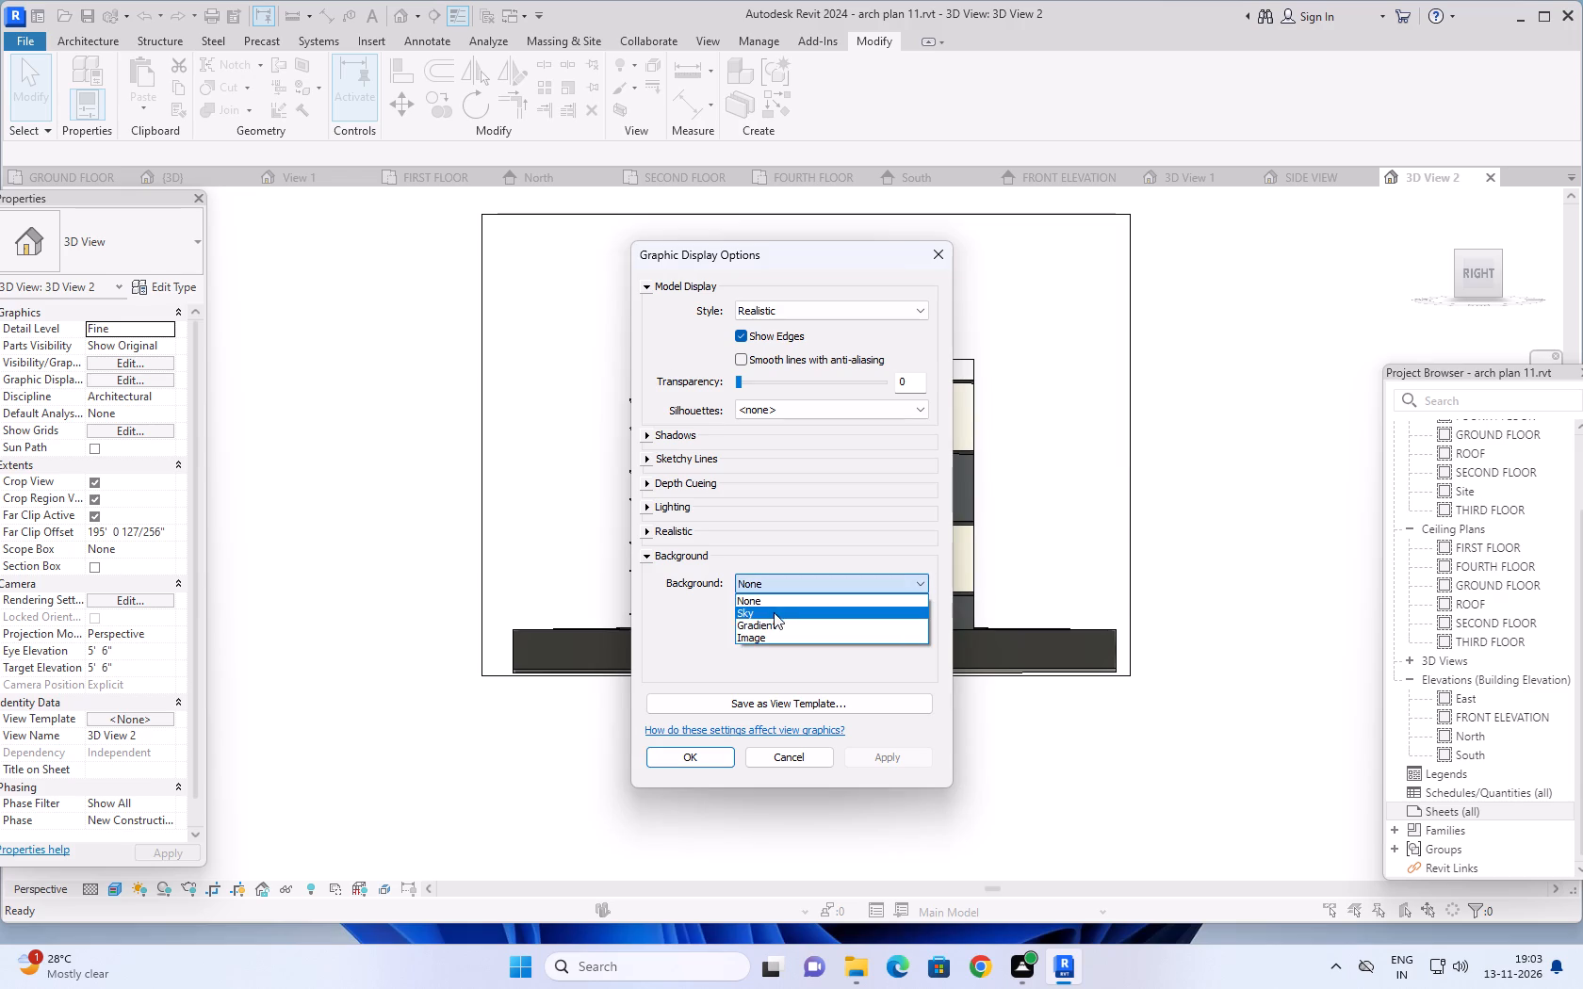
{"action": "left_click", "coordinate": [774, 612]}
{"action": "left_click", "coordinate": [880, 761]}
{"action": "left_click", "coordinate": [693, 755]}
Rename the east-side camera view 3D View 2 as BACK VIEW.
{"action": "scroll", "coordinate": [637, 826], "scroll_direction": "down", "scroll_amount": 2}
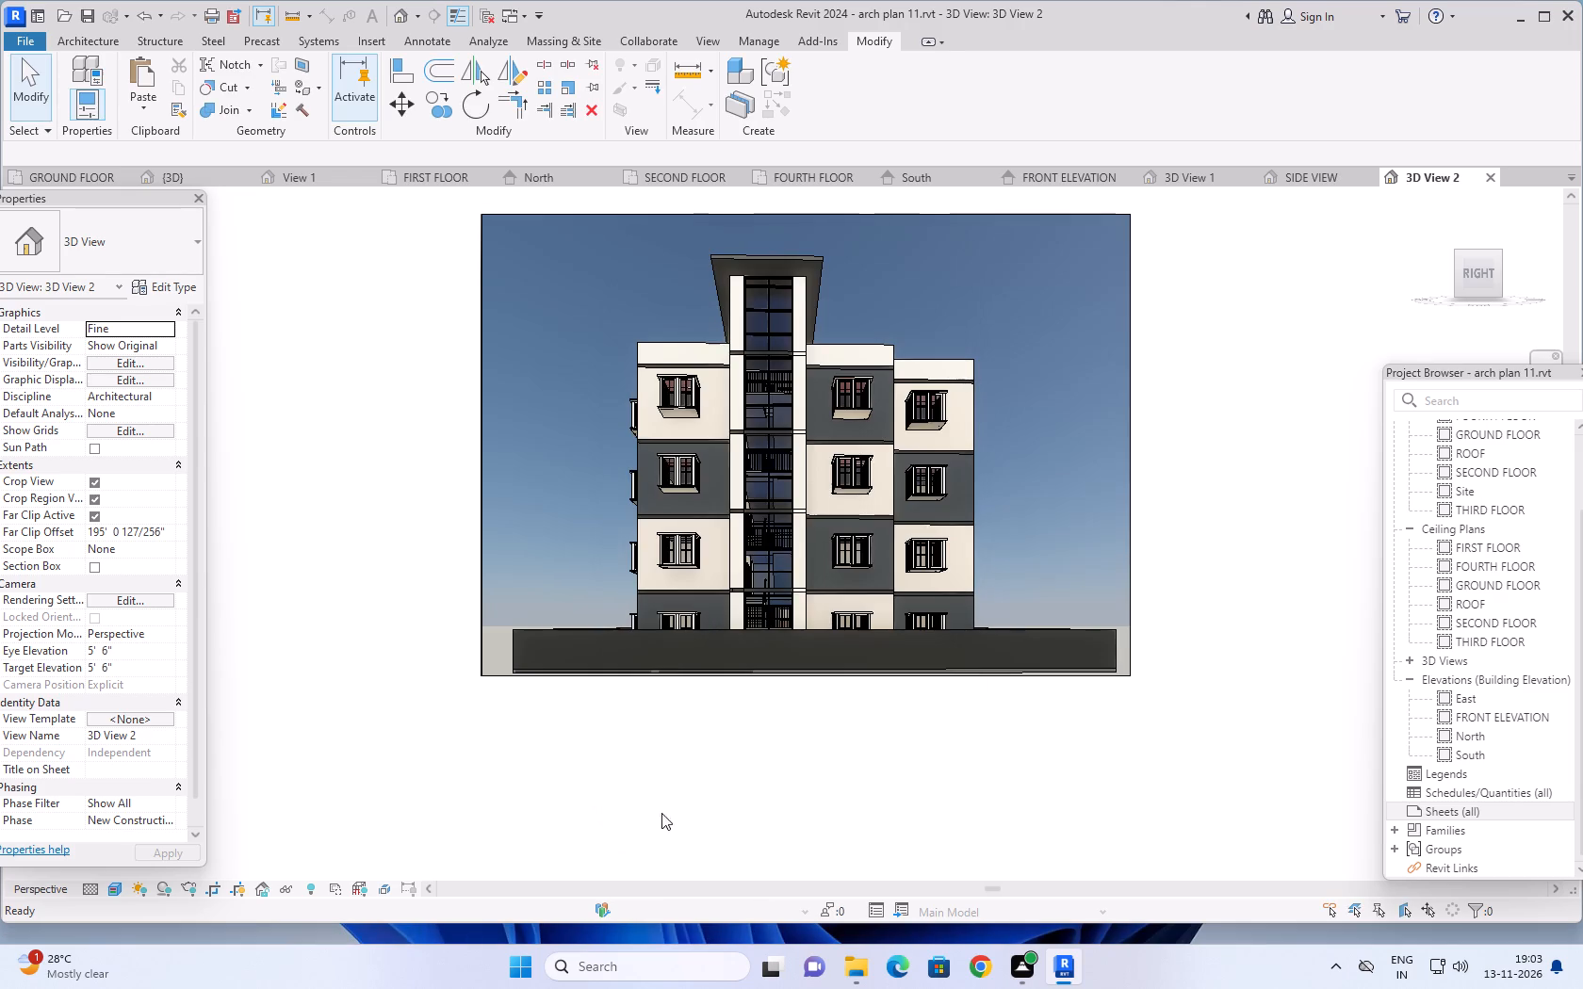
{"action": "middle_click", "coordinate": [726, 800]}
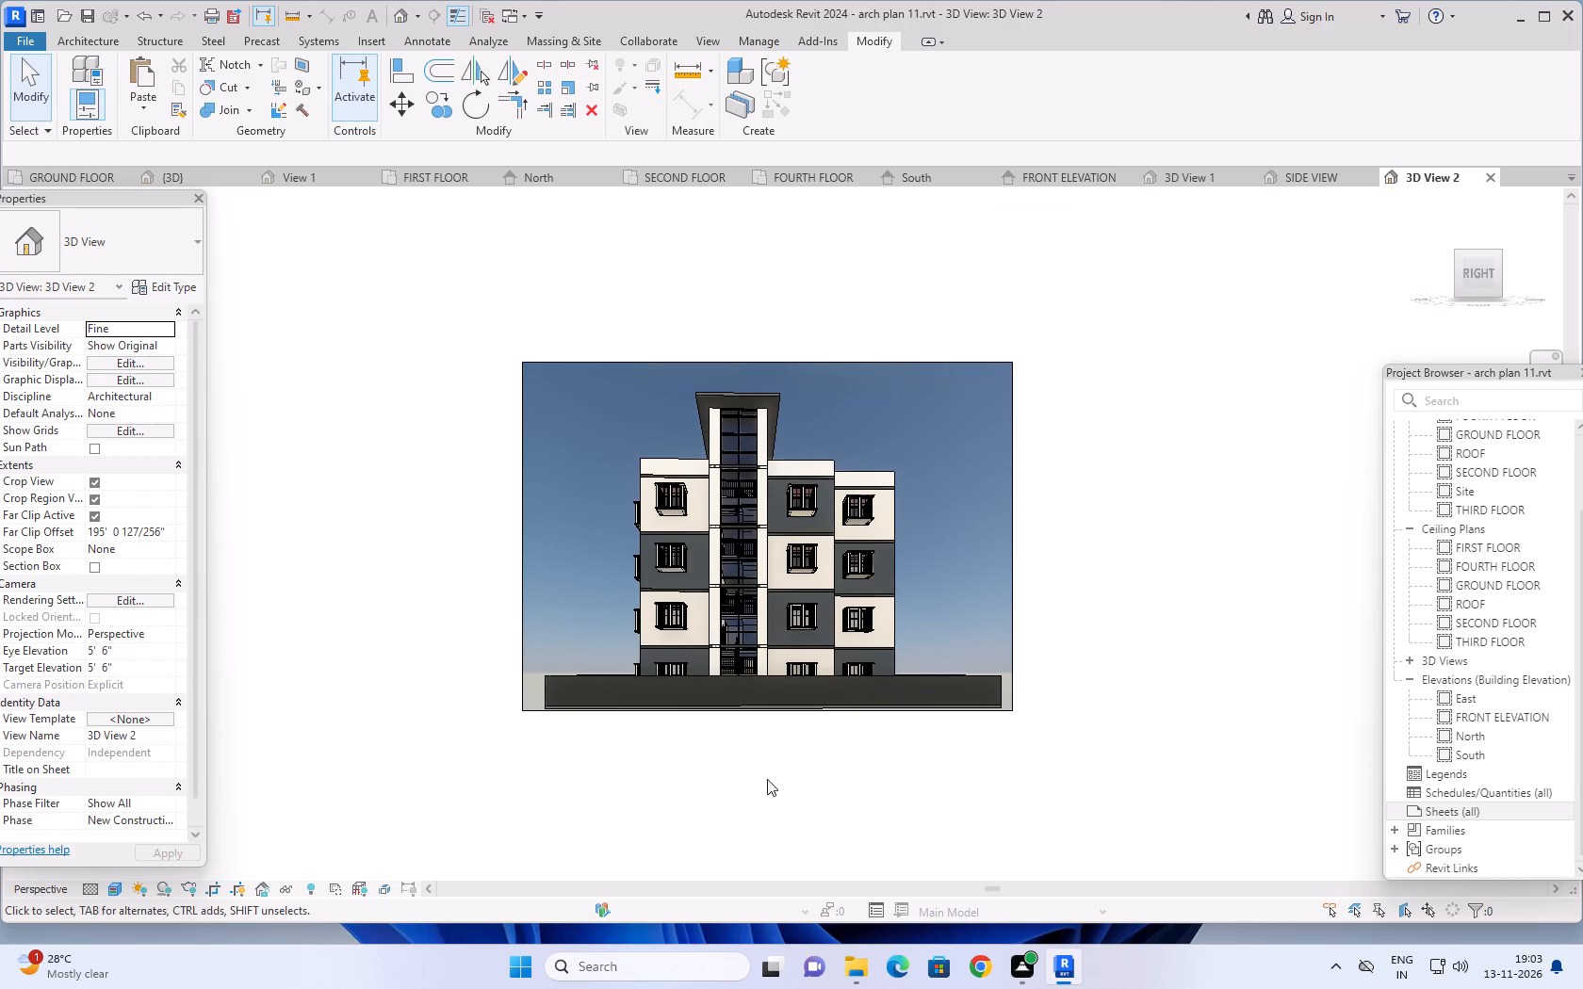
{"action": "left_click", "coordinate": [149, 734]}
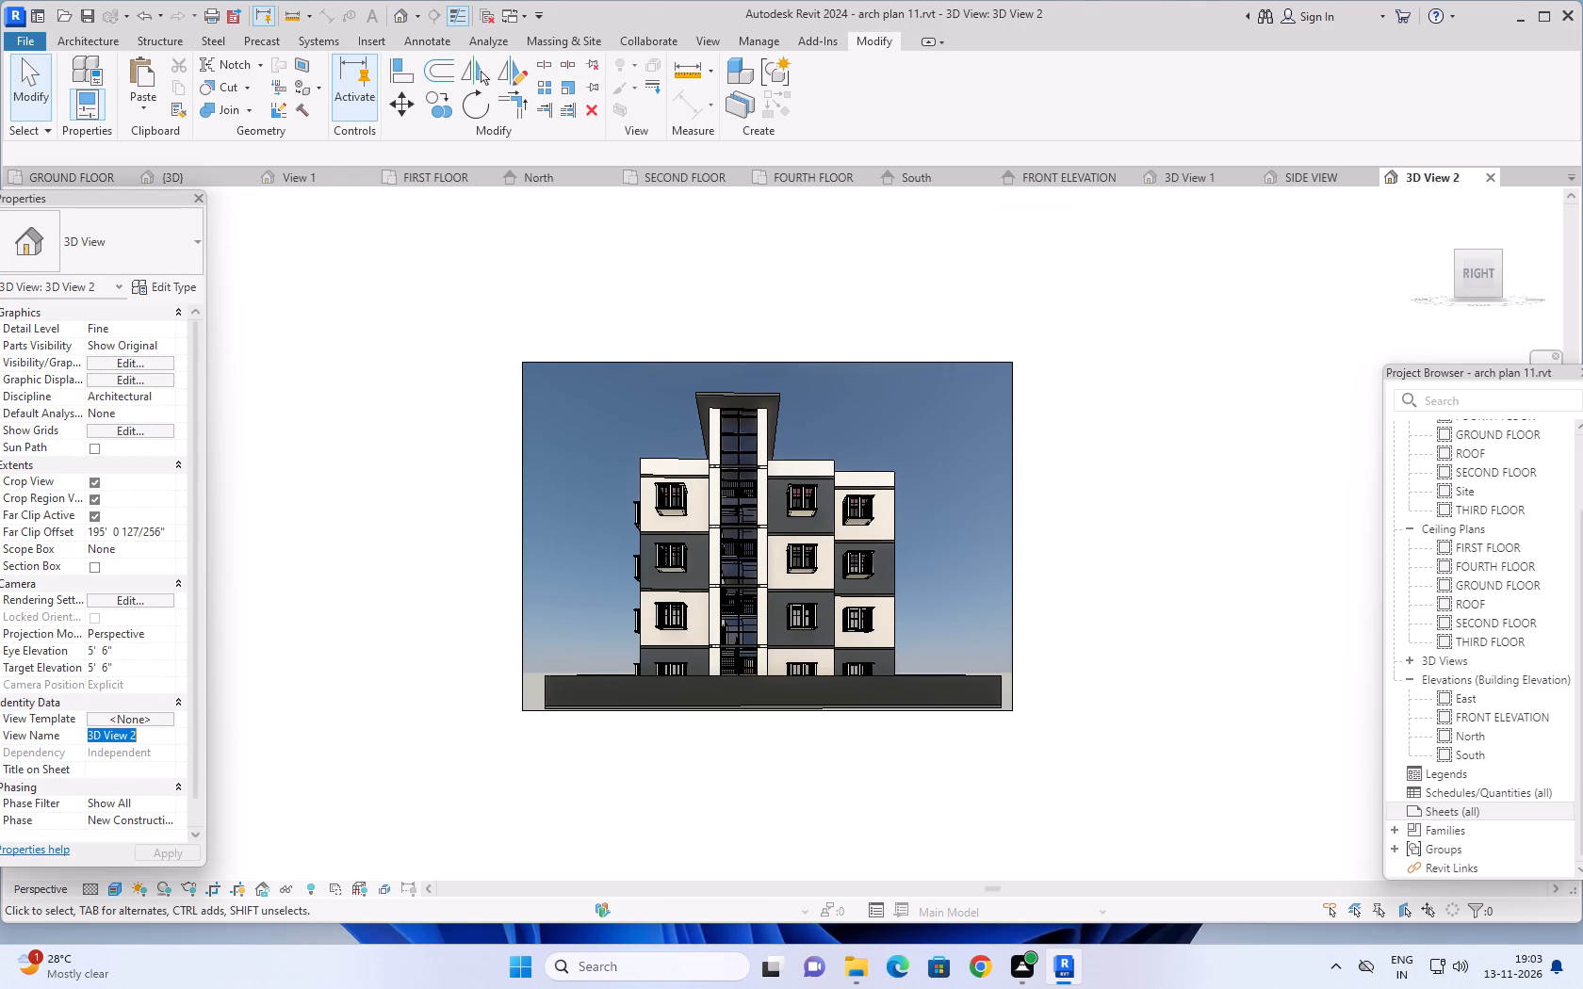
{"action": "type", "text": "BAC"}
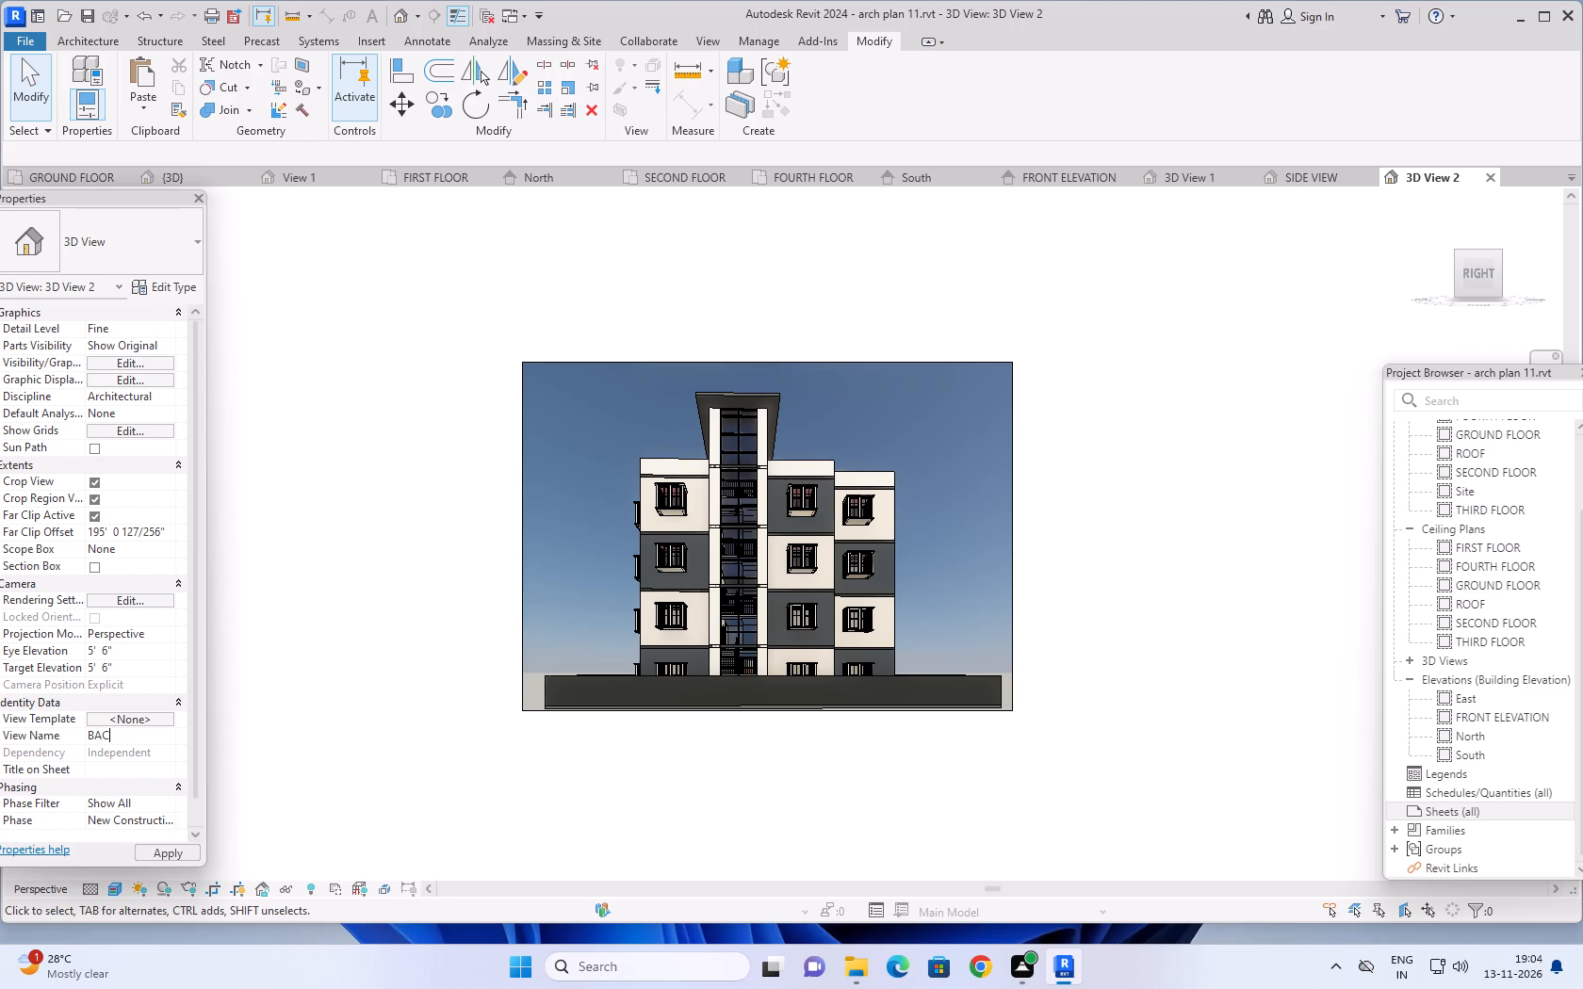
{"action": "type", "text": "K VIEW"}
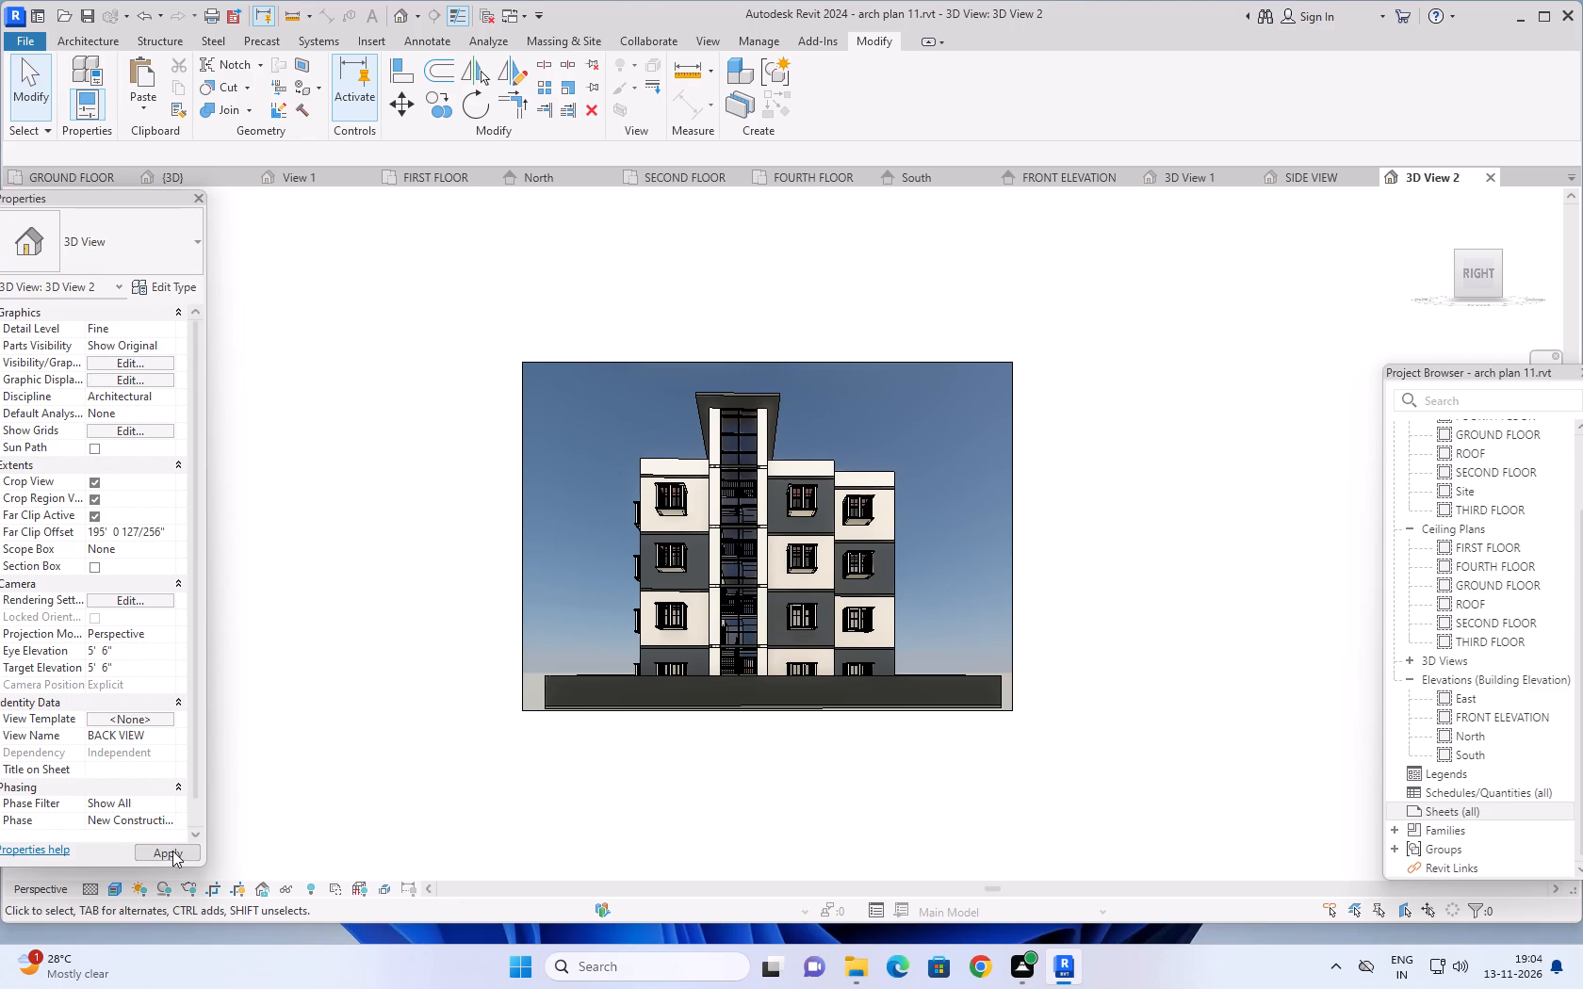
{"action": "left_click", "coordinate": [172, 851]}
{"action": "scroll", "coordinate": [318, 590], "scroll_direction": "down", "scroll_amount": 1}
{"action": "middle_click_drag", "start_coordinate": [327, 391], "coordinate": [342, 379]}
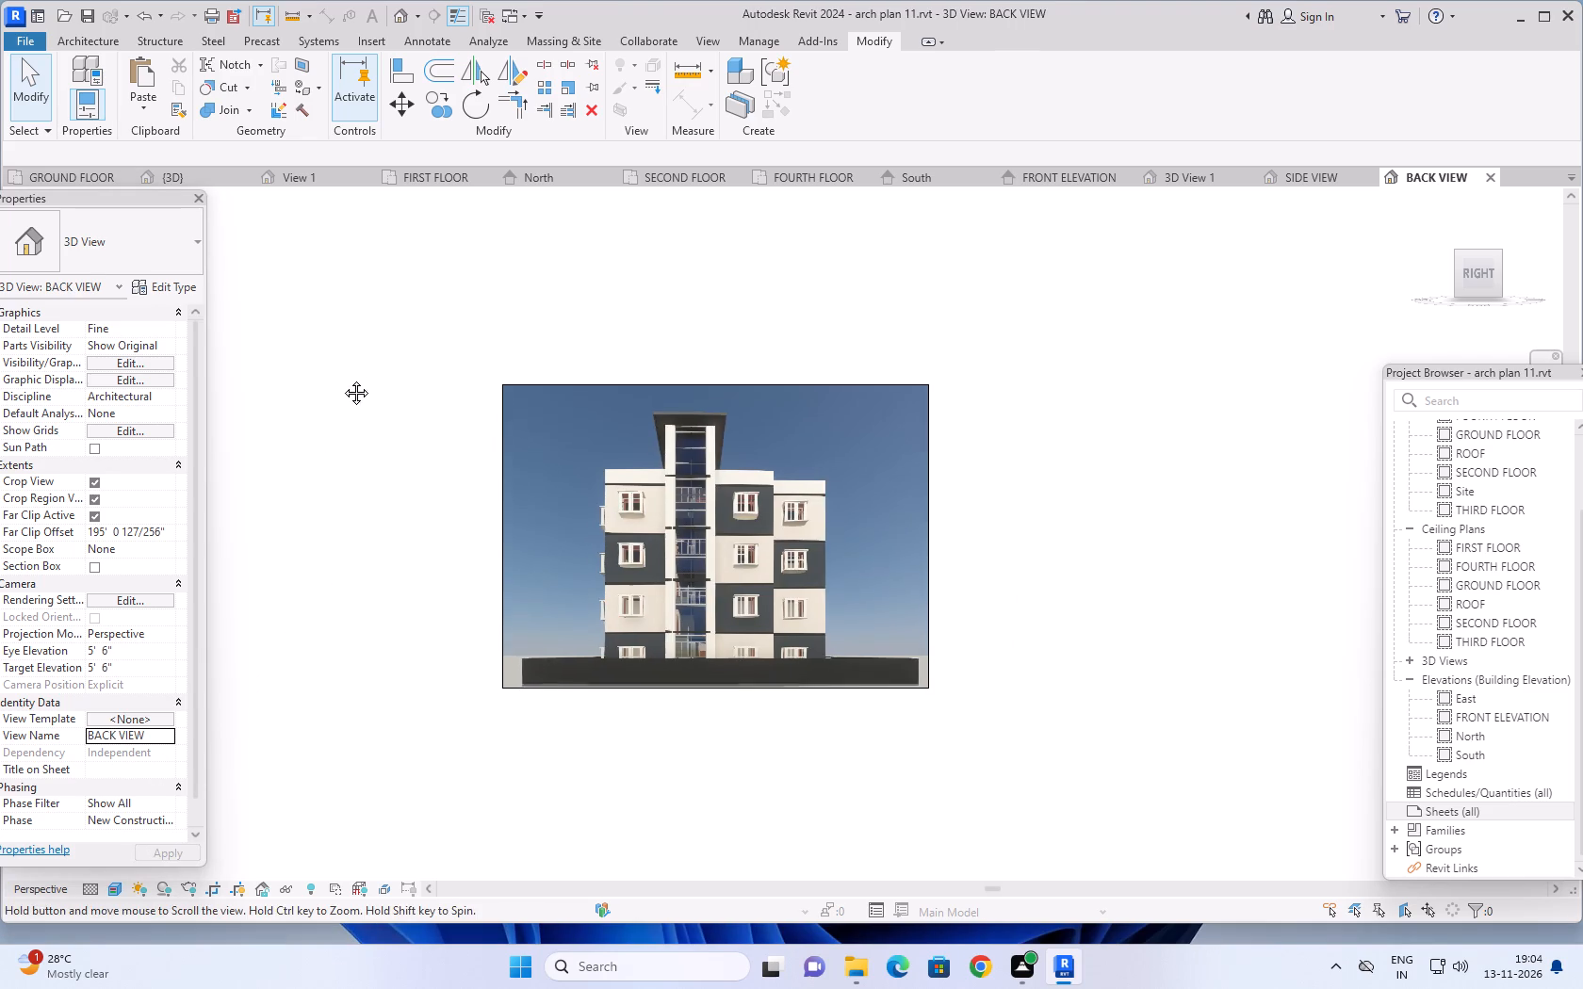
{"action": "middle_click_drag", "start_coordinate": [342, 379], "coordinate": [382, 378]}
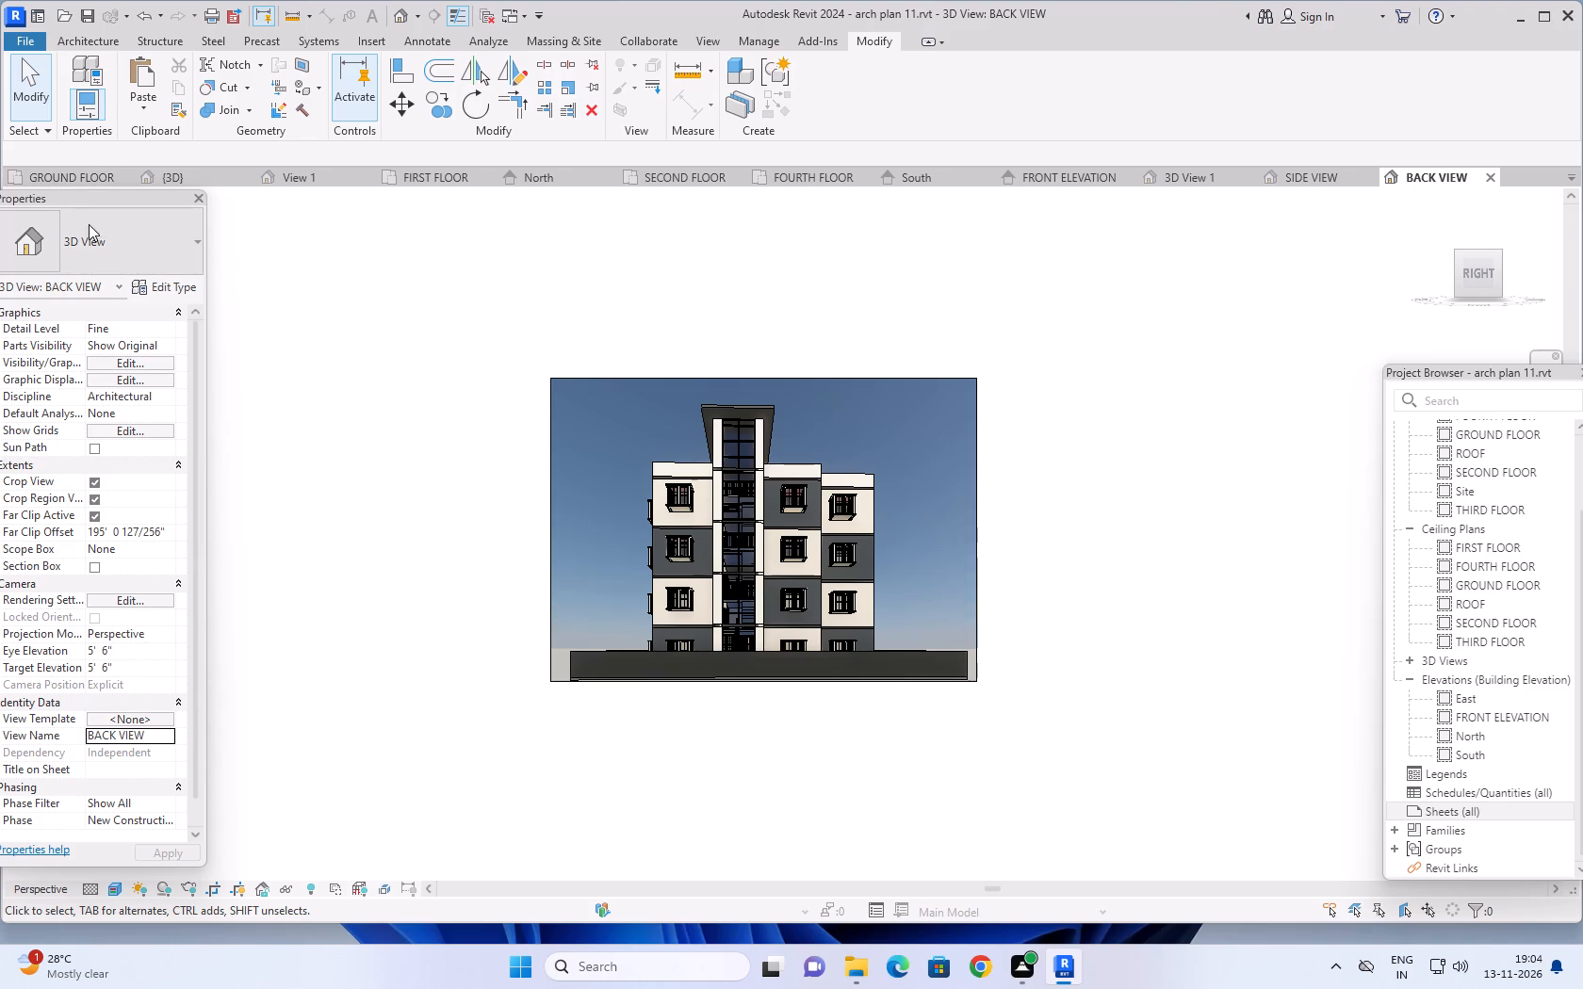
Place a new perspective camera in the GROUND FLOOR plan, outside the compound's south-west corner, aimed north-east past the building's back.
{"action": "left_click", "coordinate": [59, 177]}
{"action": "scroll", "coordinate": [676, 387], "scroll_direction": "down", "scroll_amount": 1}
{"action": "middle_click_drag", "start_coordinate": [860, 332], "coordinate": [831, 431]}
{"action": "scroll", "coordinate": [853, 356], "scroll_direction": "down", "scroll_amount": 1}
{"action": "middle_click_drag", "start_coordinate": [514, 430], "coordinate": [519, 397]}
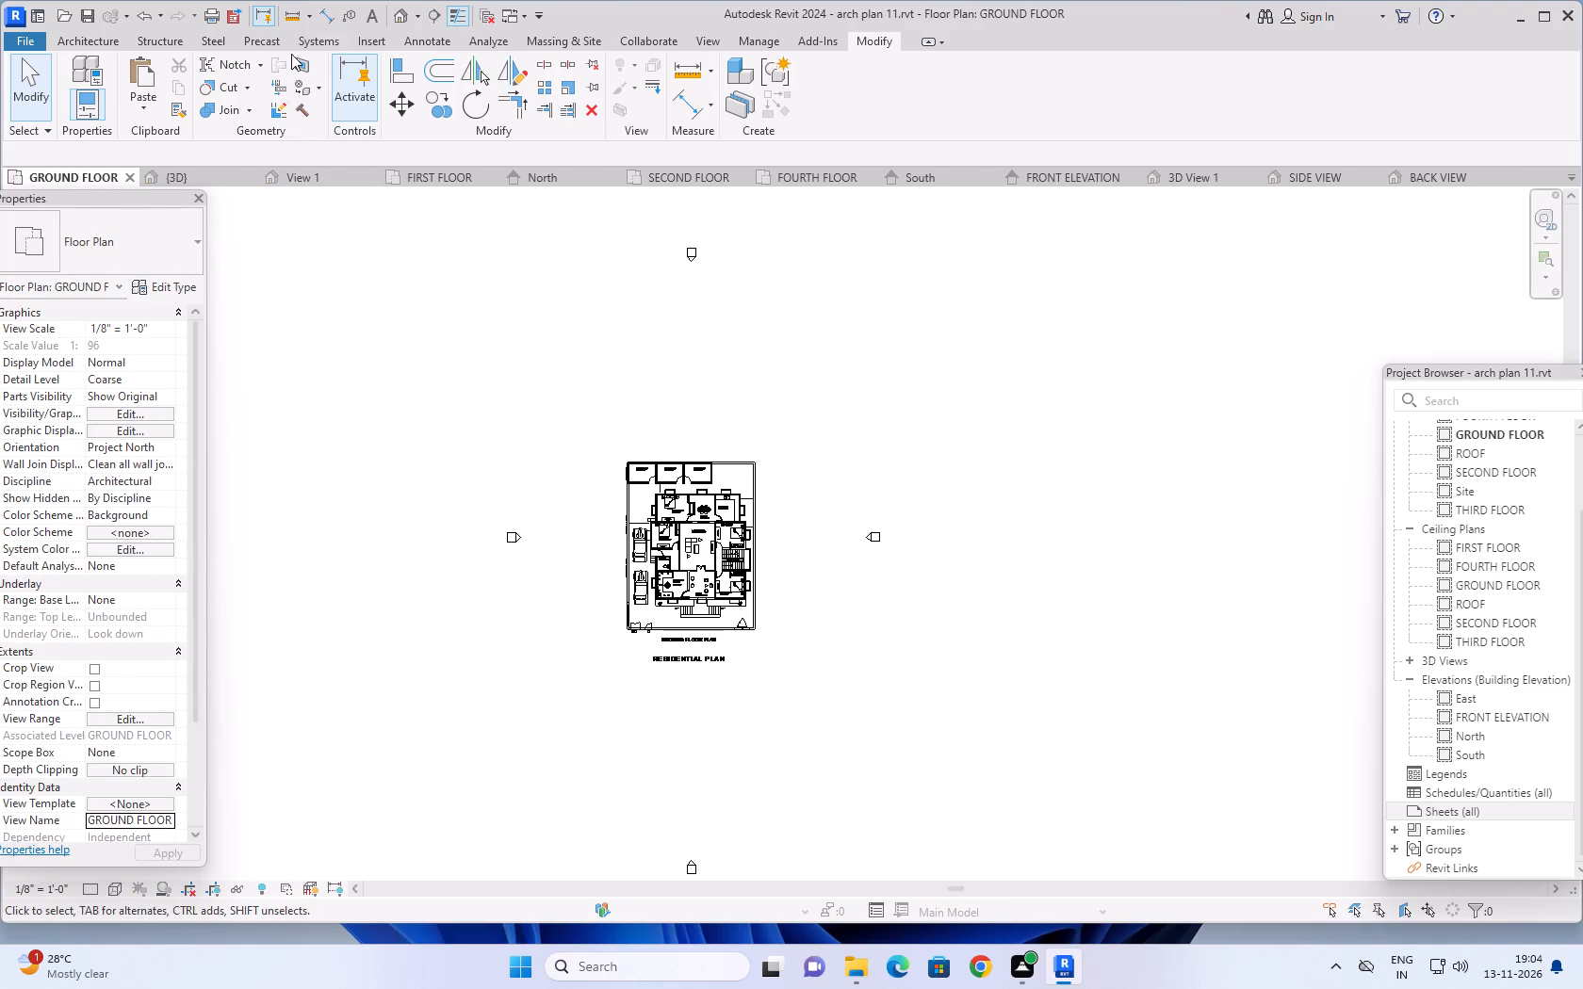
{"action": "left_click", "coordinate": [416, 16]}
{"action": "left_click", "coordinate": [416, 58]}
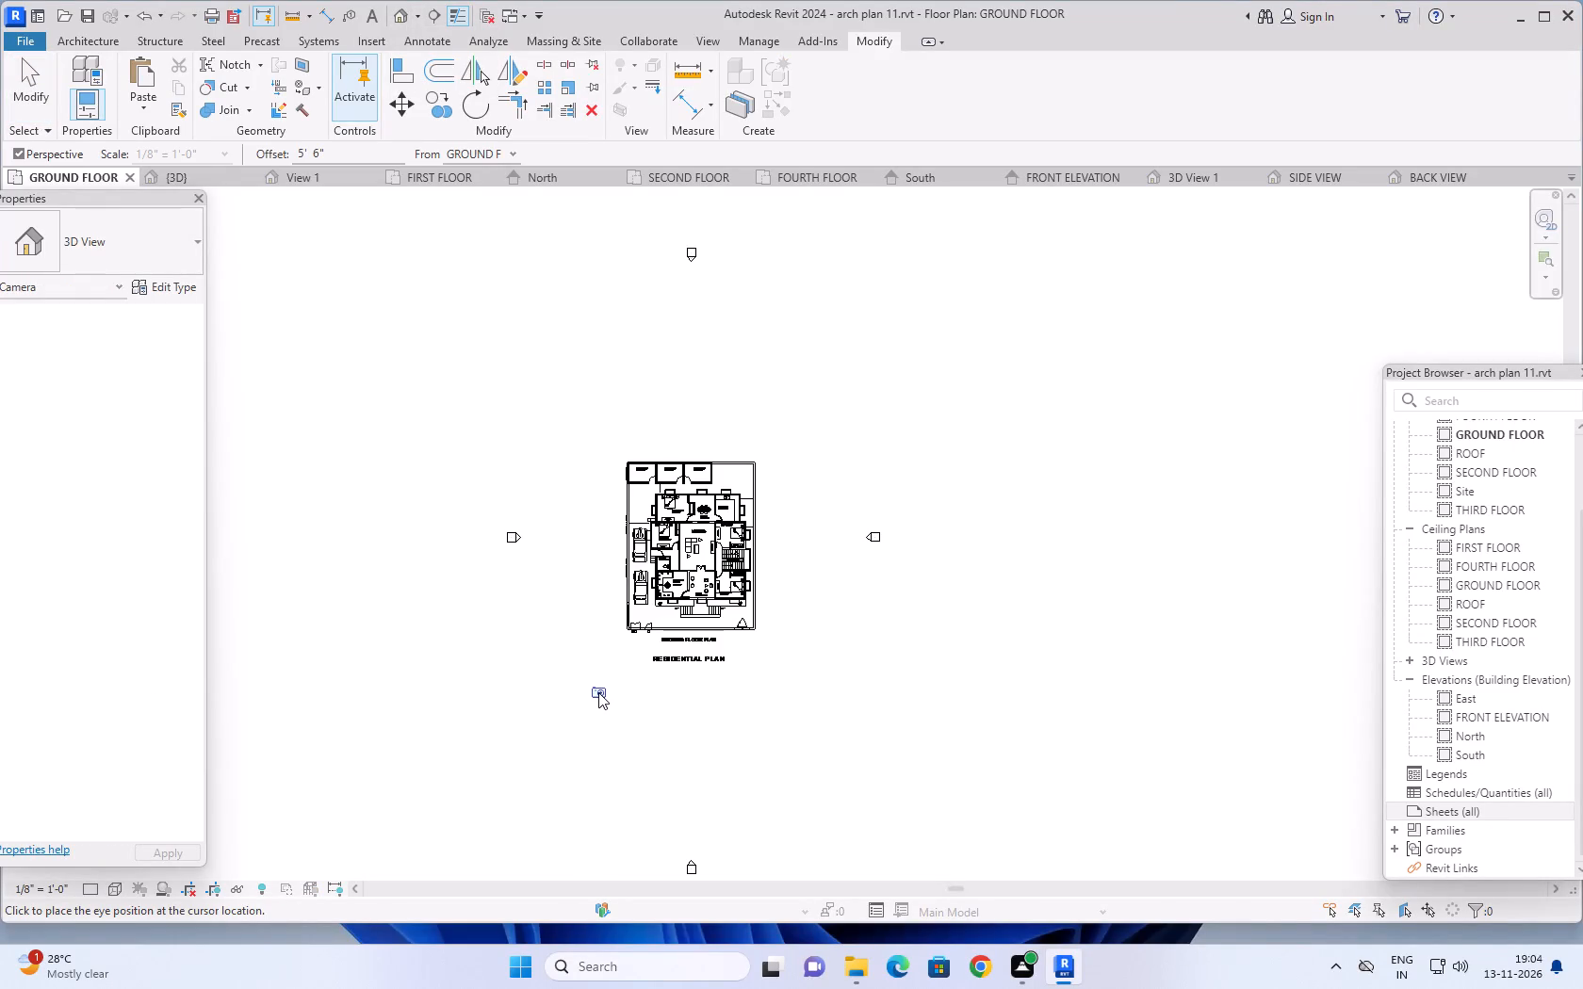
{"action": "left_click", "coordinate": [601, 696]}
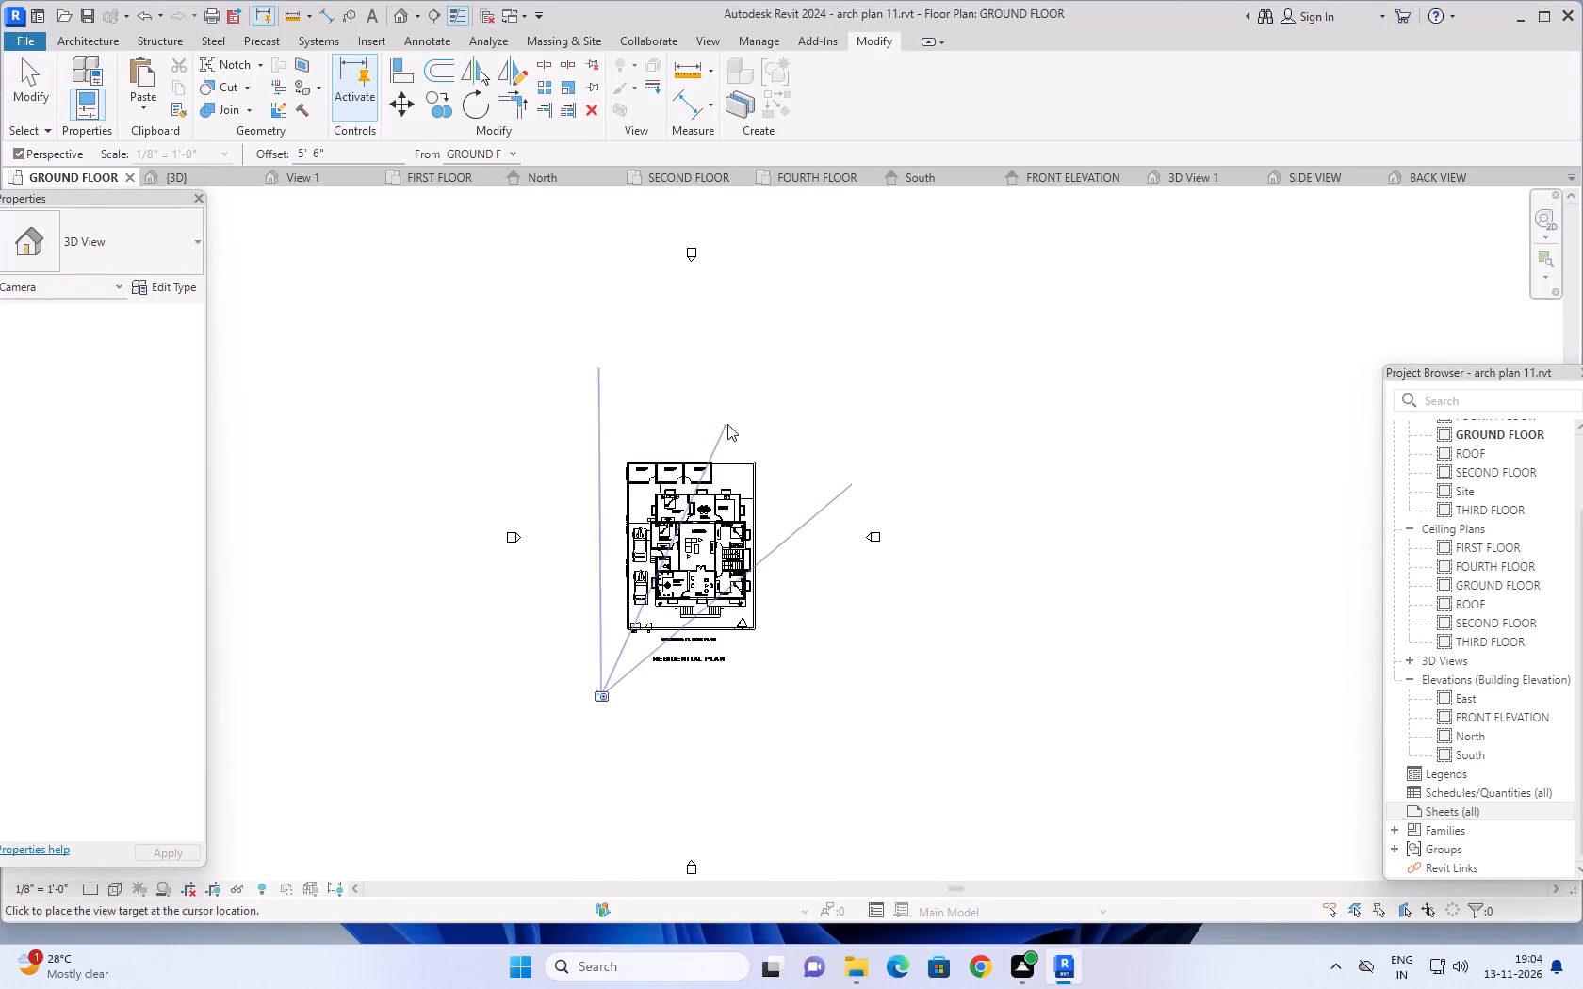
{"action": "left_click", "coordinate": [741, 420]}
Extend the new camera view's crop region upwards to well above the roof of the building.
{"action": "scroll", "coordinate": [800, 457], "scroll_direction": "down", "scroll_amount": 2}
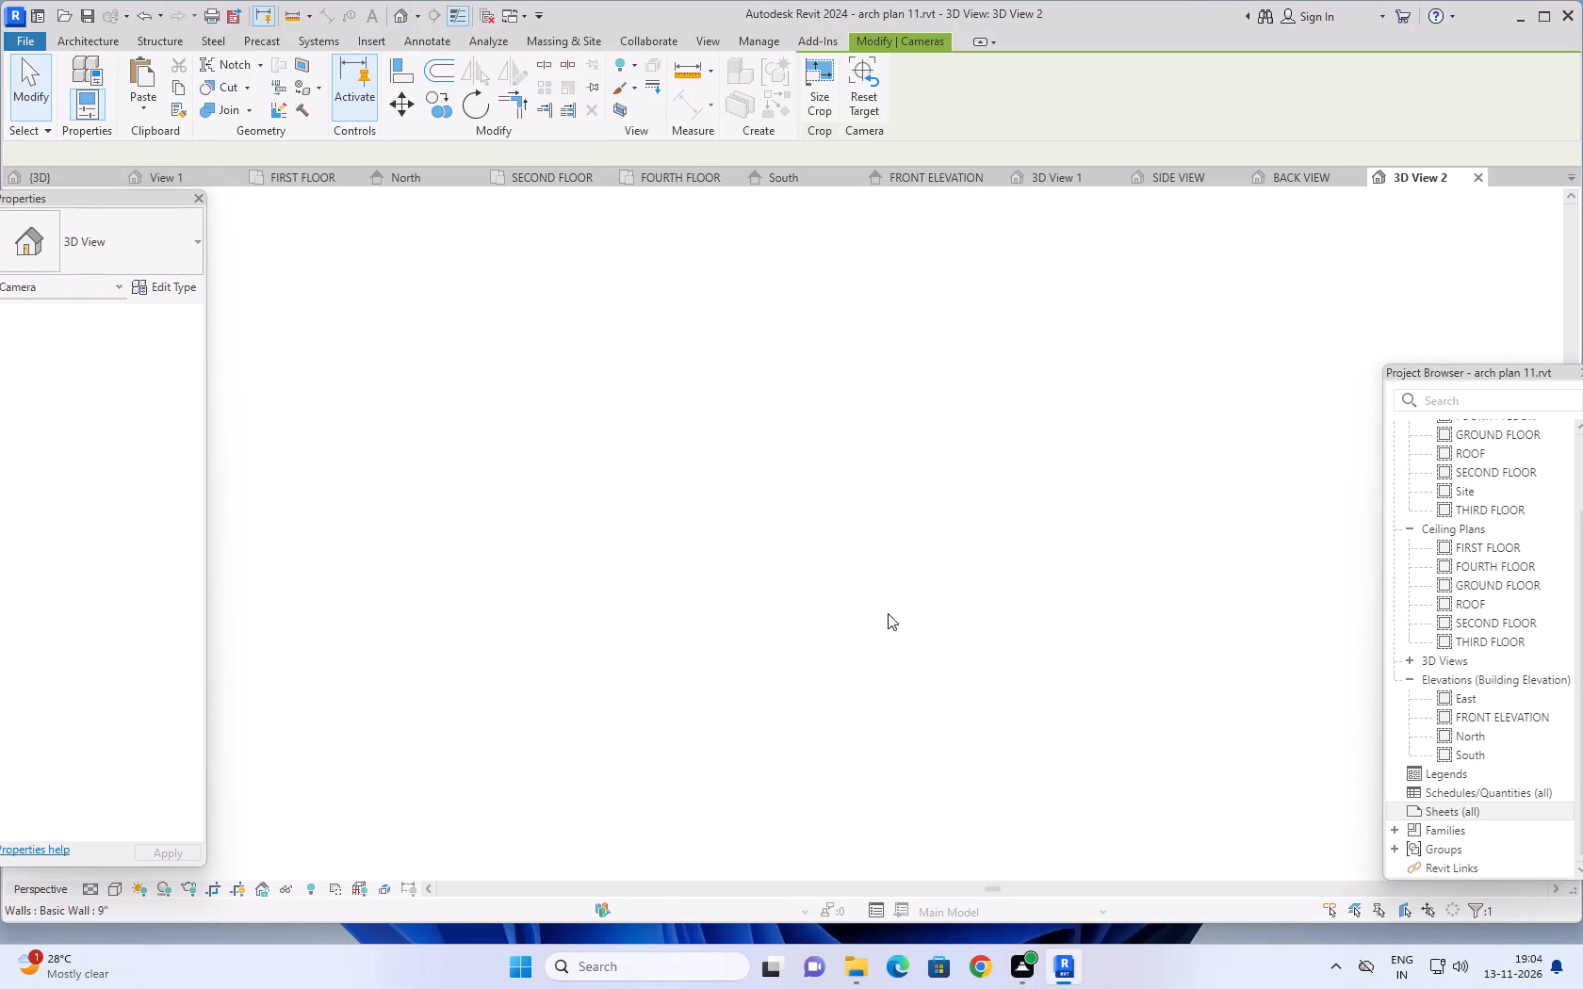
{"action": "scroll", "coordinate": [931, 623], "scroll_direction": "down", "scroll_amount": 6}
{"action": "middle_click_drag", "start_coordinate": [1092, 579], "coordinate": [1077, 722]}
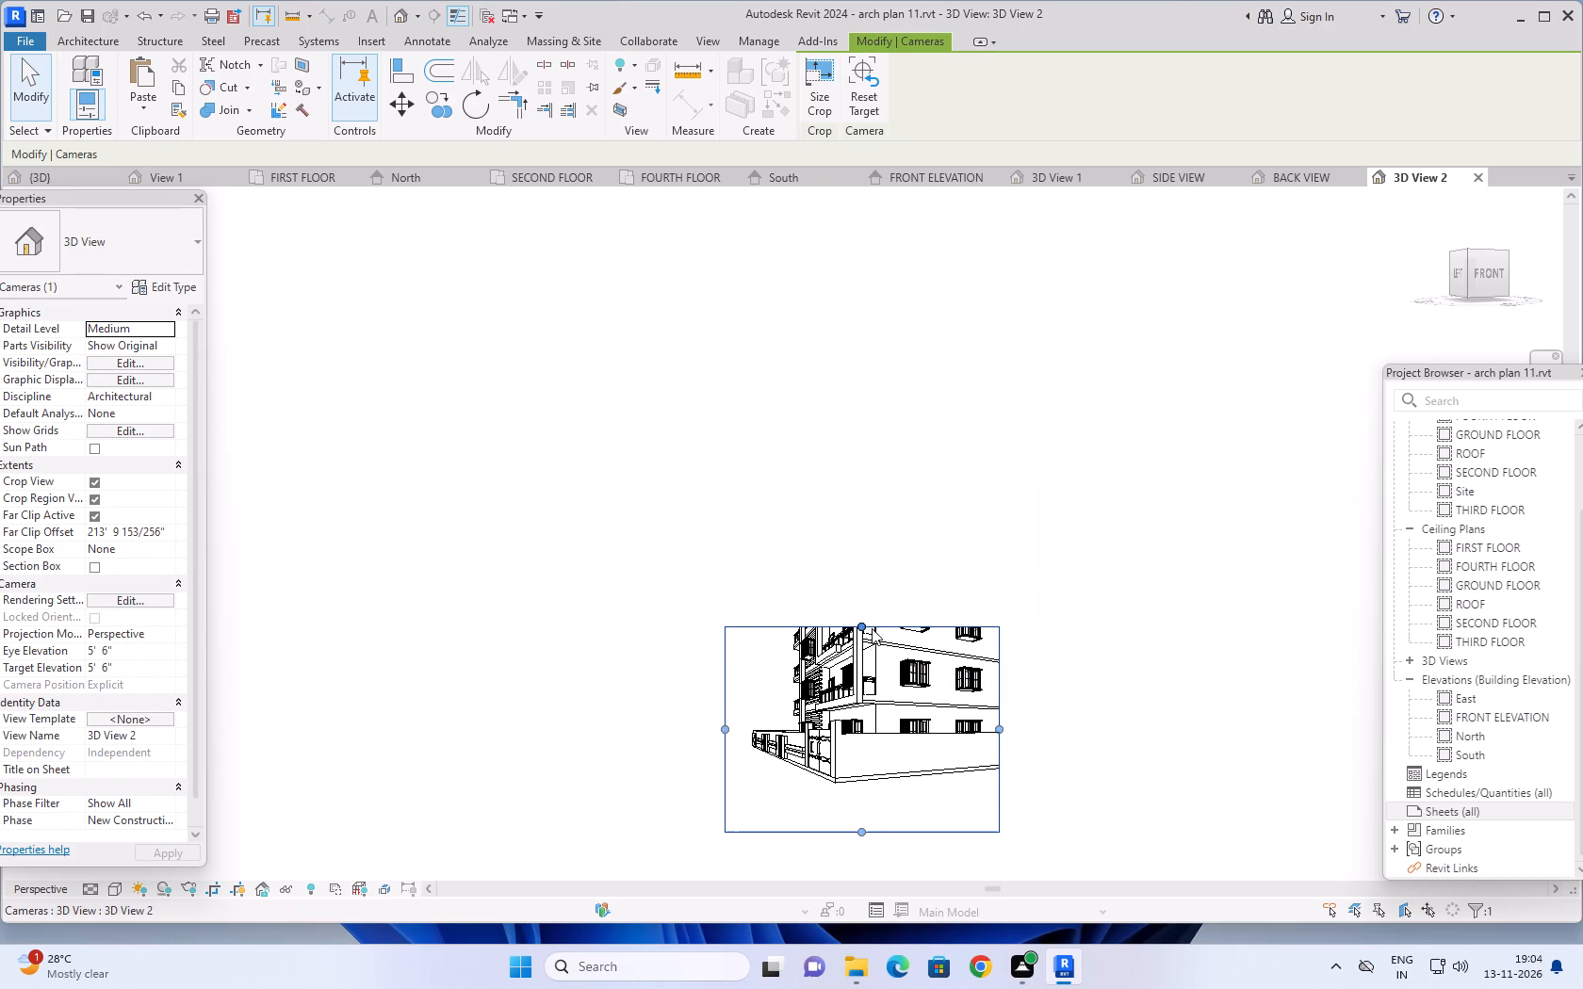
{"action": "left_click_drag", "start_coordinate": [859, 610], "coordinate": [889, 464]}
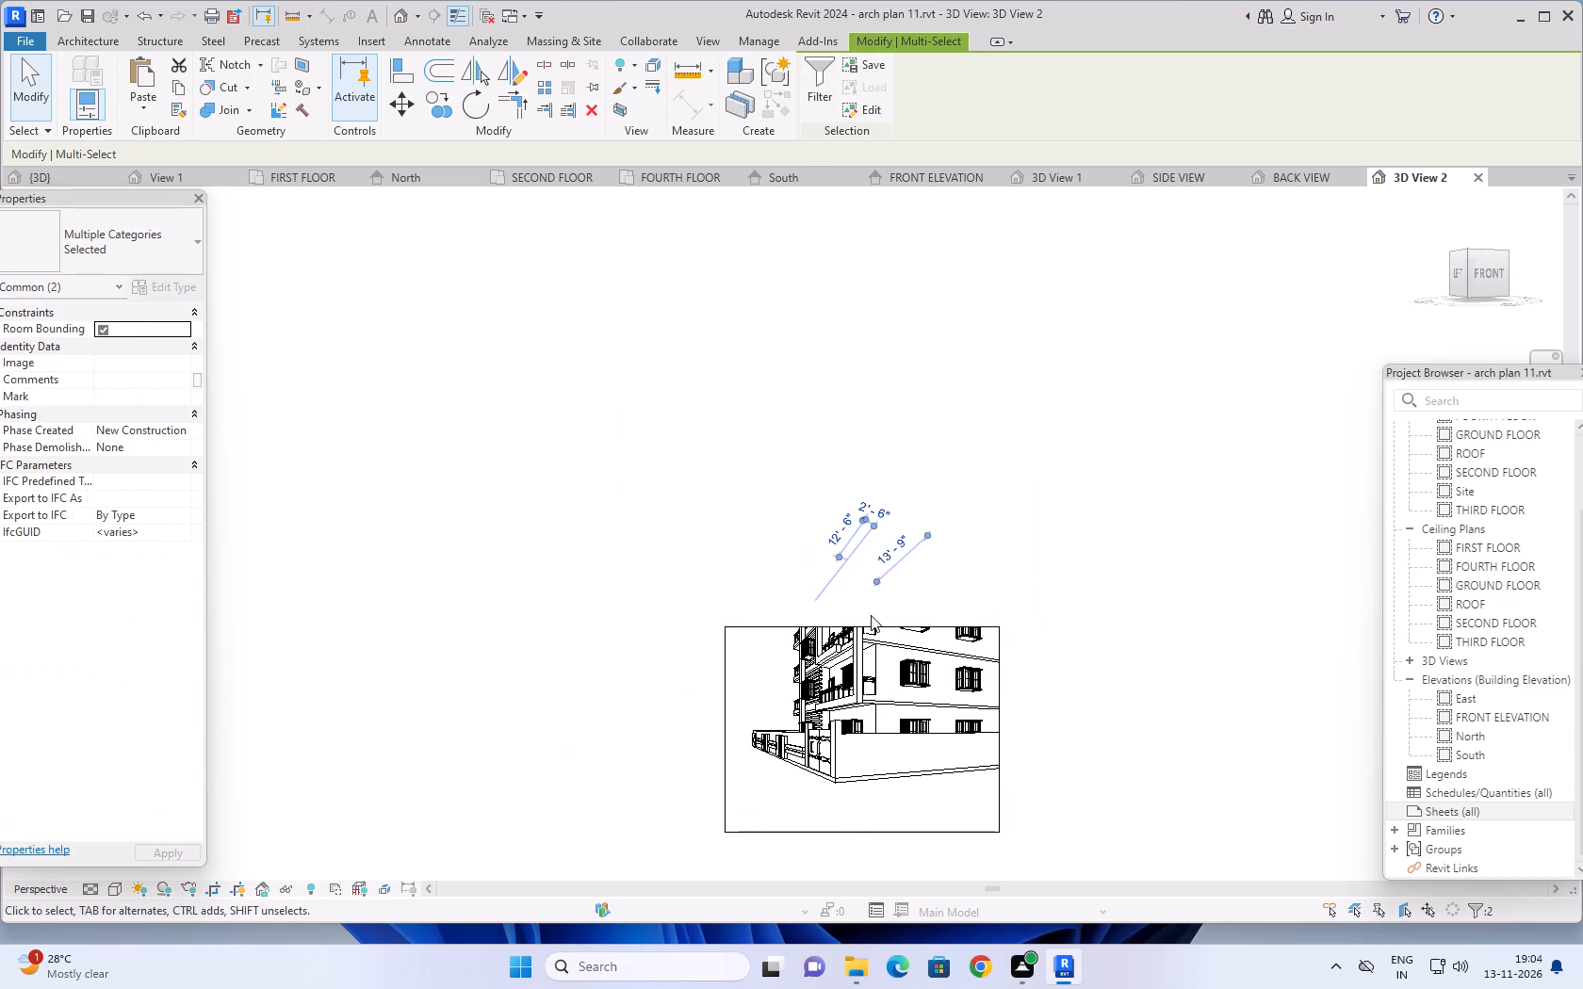
{"action": "left_click", "coordinate": [957, 553]}
{"action": "left_click", "coordinate": [856, 624]}
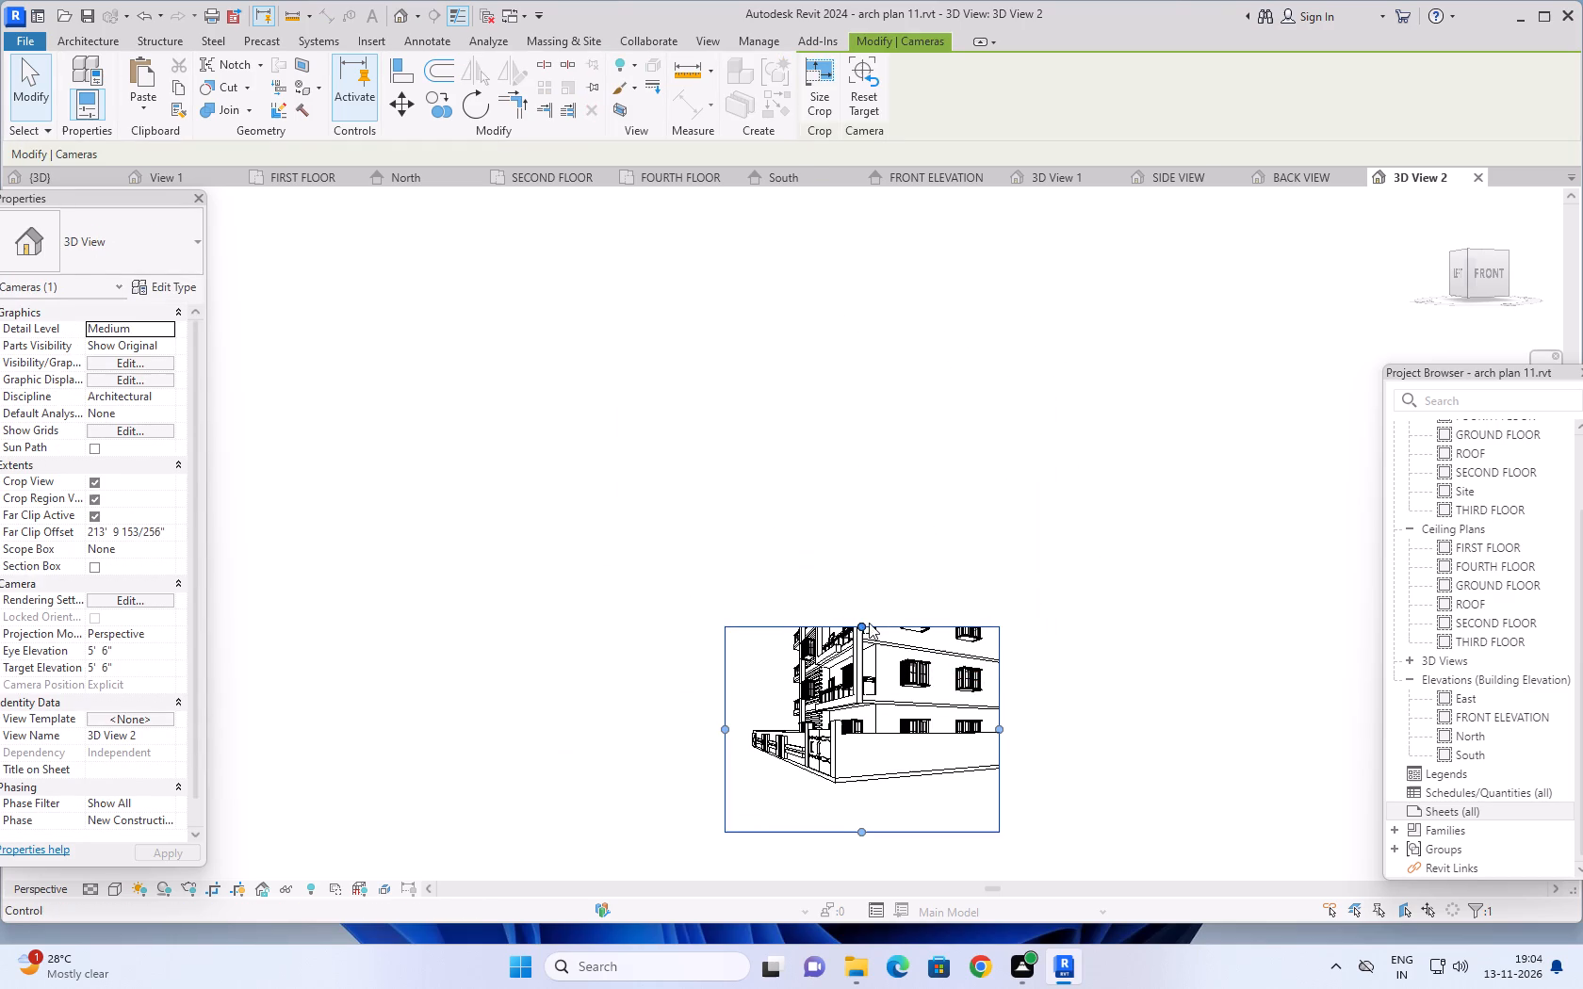
{"action": "left_click_drag", "start_coordinate": [862, 624], "coordinate": [861, 410]}
{"action": "scroll", "coordinate": [1025, 544], "scroll_direction": "down", "scroll_amount": 2}
{"action": "middle_click_drag", "start_coordinate": [1098, 596], "coordinate": [1034, 518]}
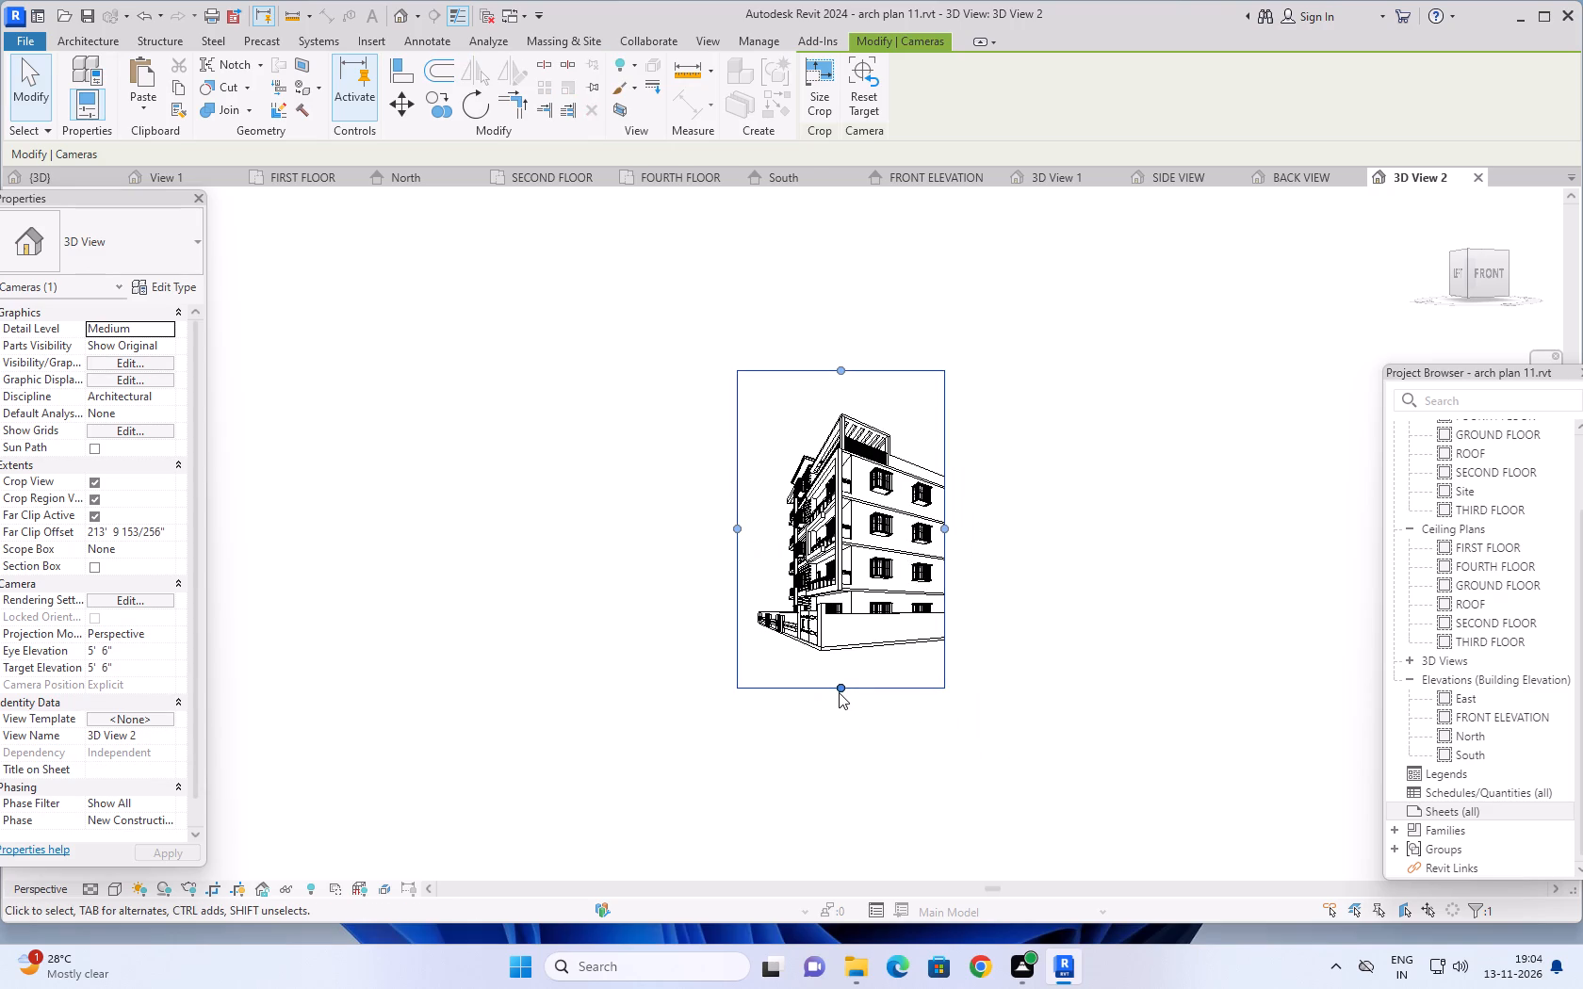
Raise the crop region's lower edge to just beneath the compound wall and extend its right edge past the wall's far end.
{"action": "left_click_drag", "start_coordinate": [841, 686], "coordinate": [840, 659]}
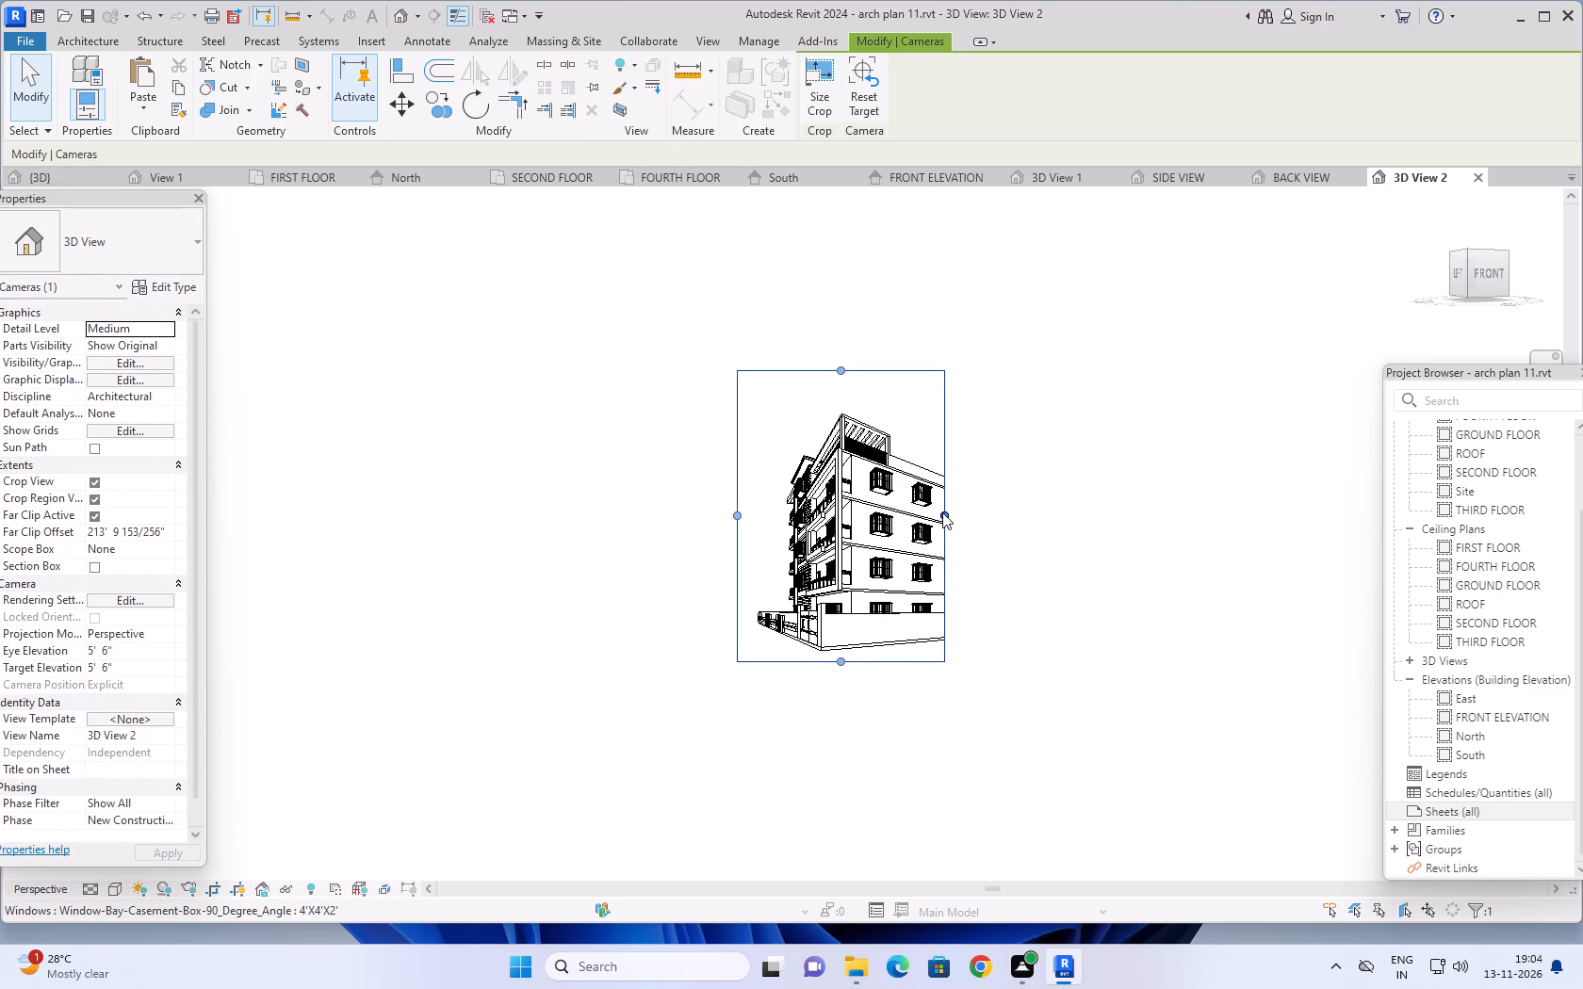
{"action": "left_click_drag", "start_coordinate": [942, 512], "coordinate": [1008, 499]}
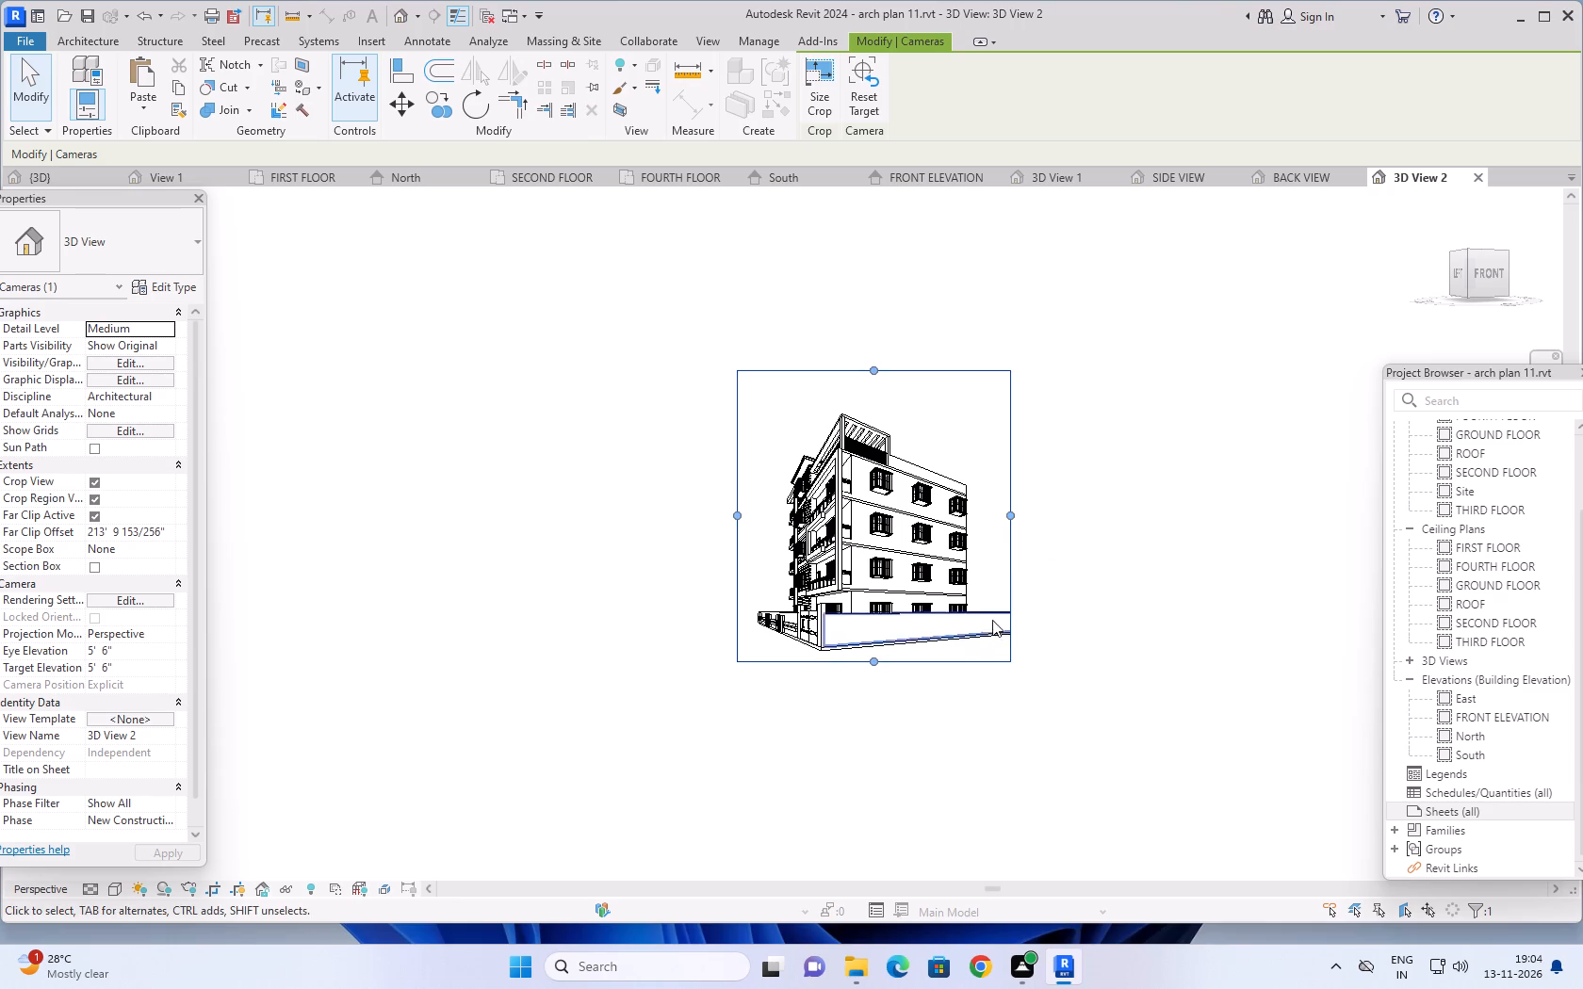
{"action": "scroll", "coordinate": [907, 715], "scroll_direction": "up", "scroll_amount": 2}
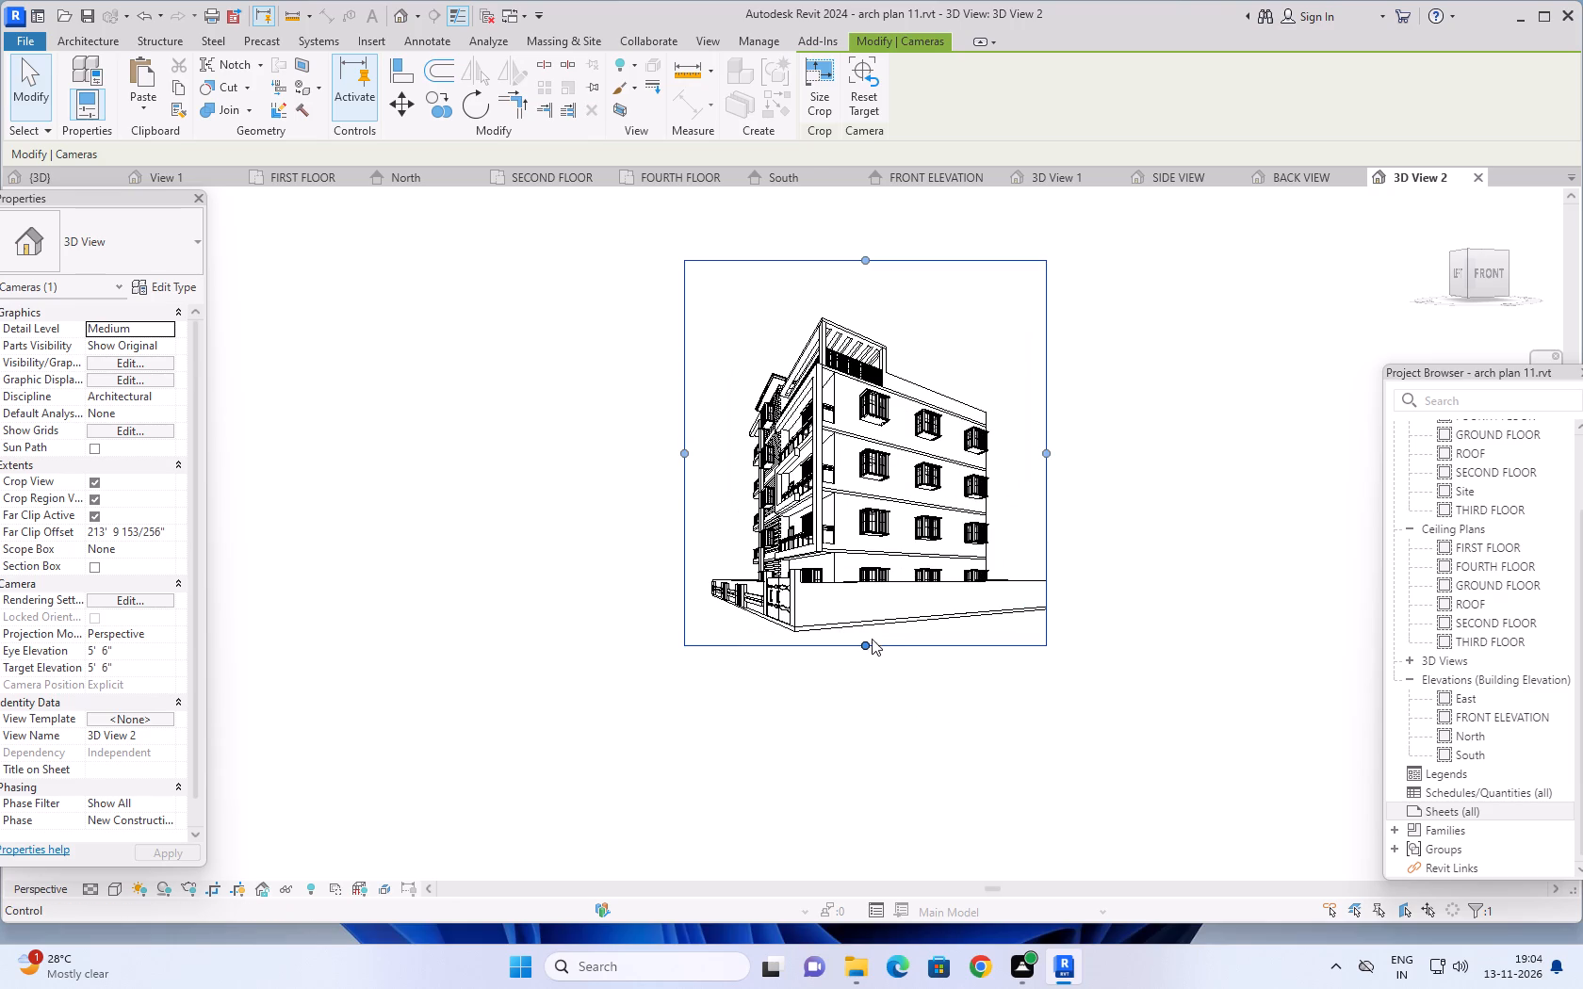
{"action": "left_click_drag", "start_coordinate": [867, 646], "coordinate": [866, 637]}
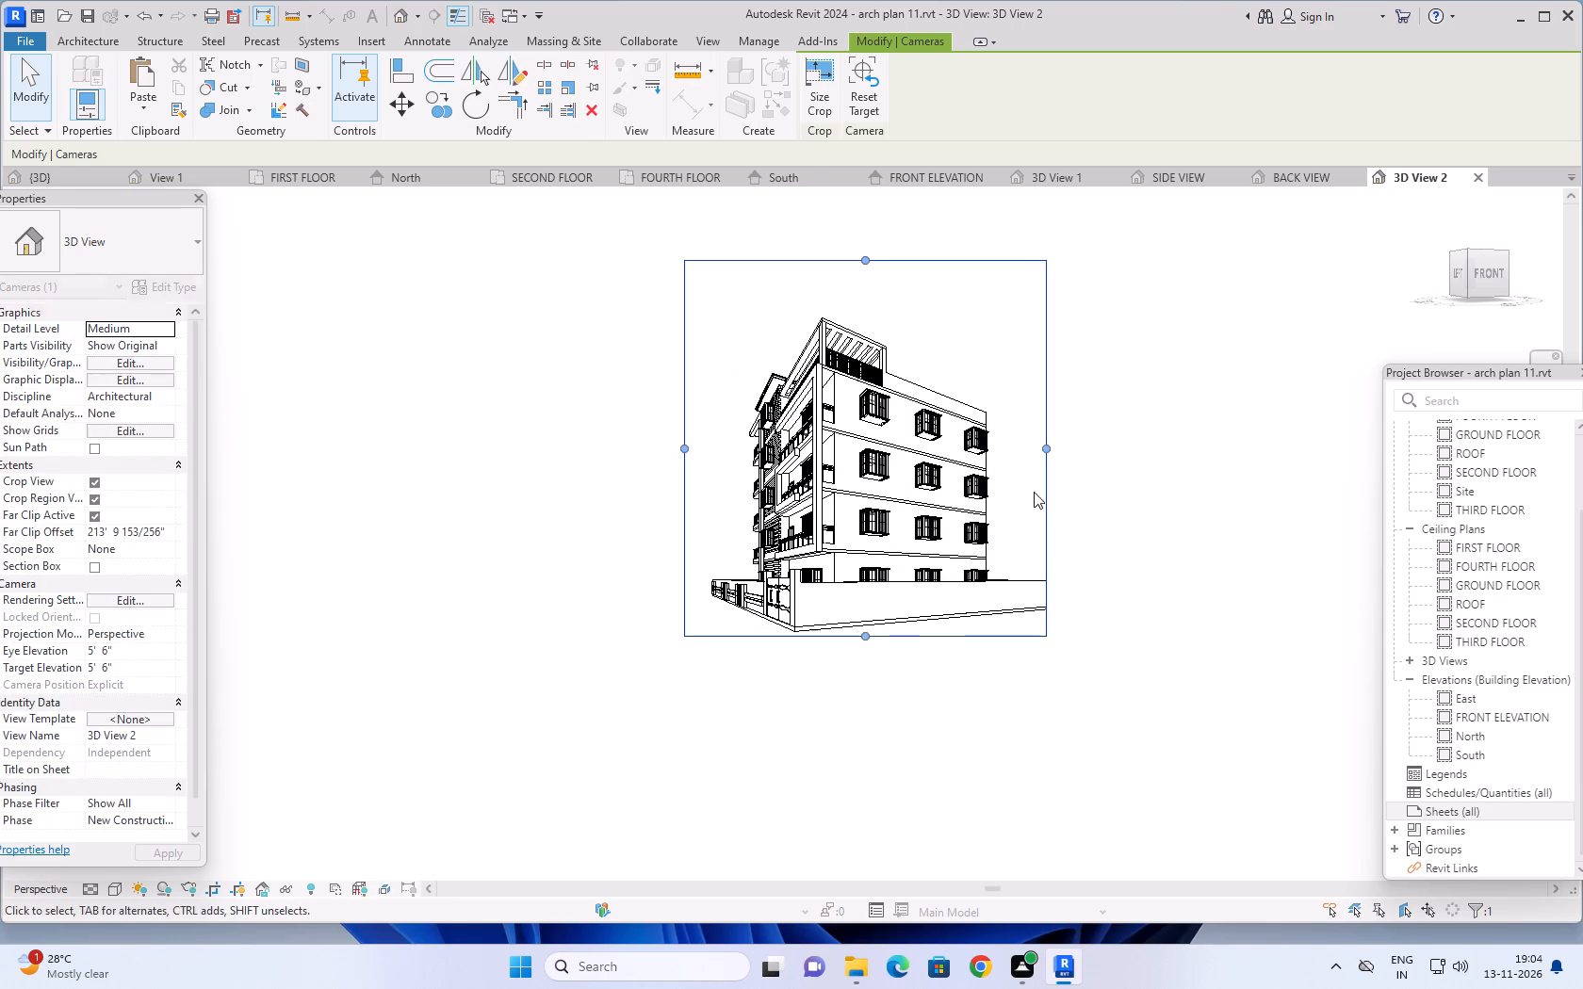
{"action": "left_click_drag", "start_coordinate": [1047, 446], "coordinate": [1083, 438]}
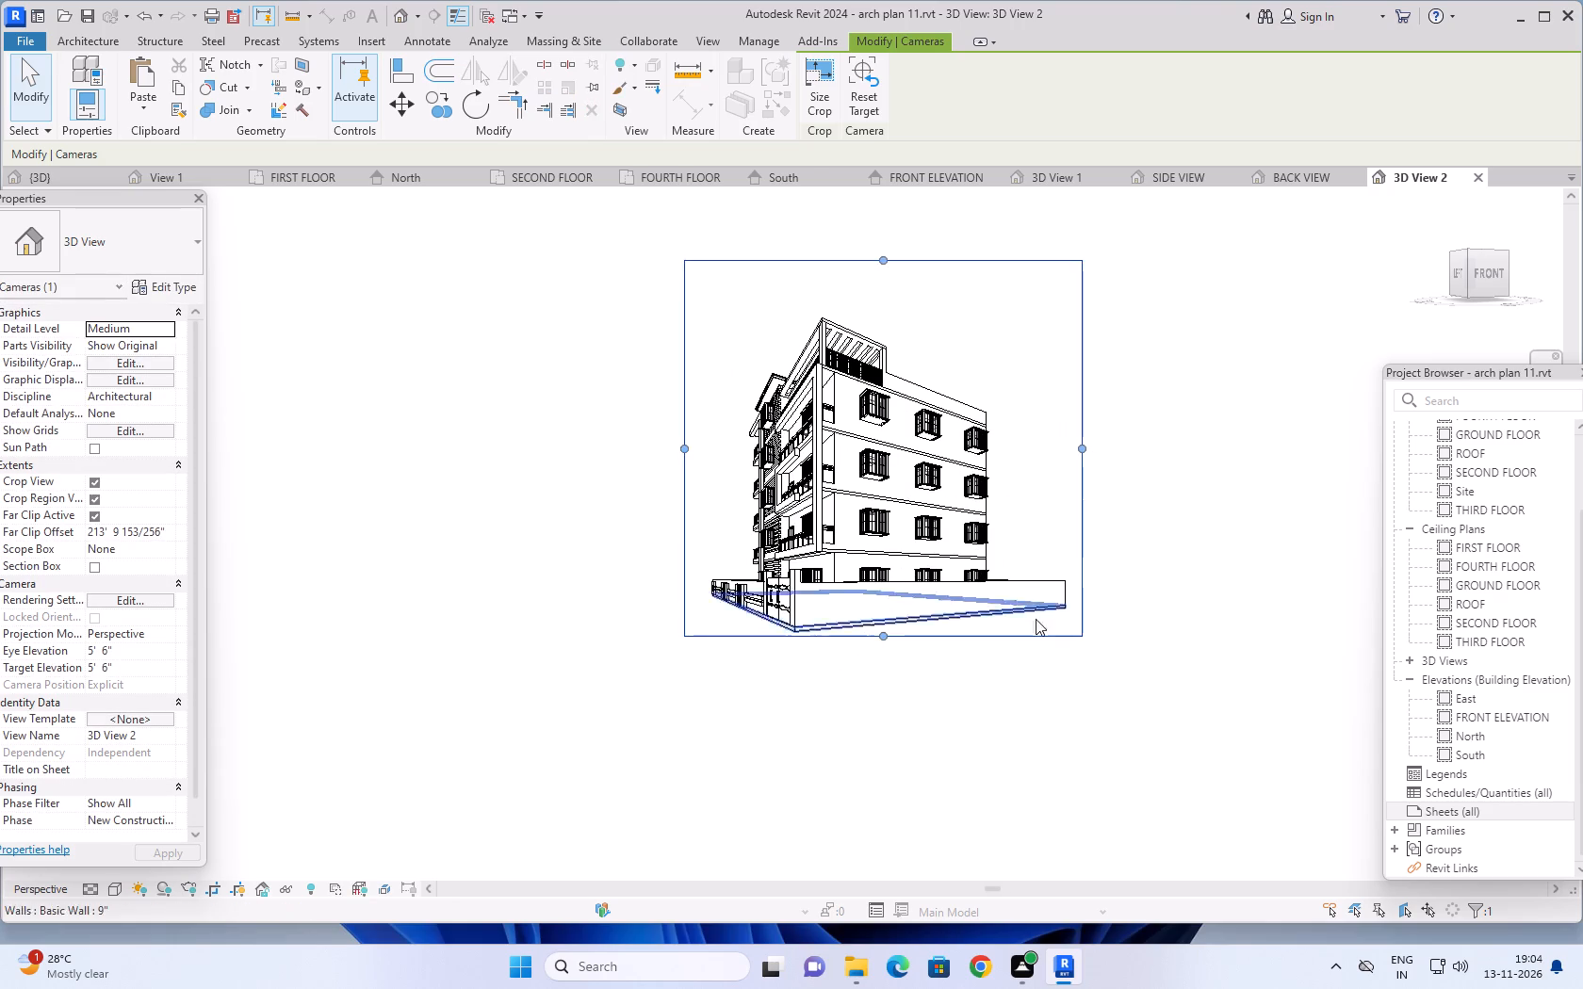
{"action": "left_click", "coordinate": [882, 635]}
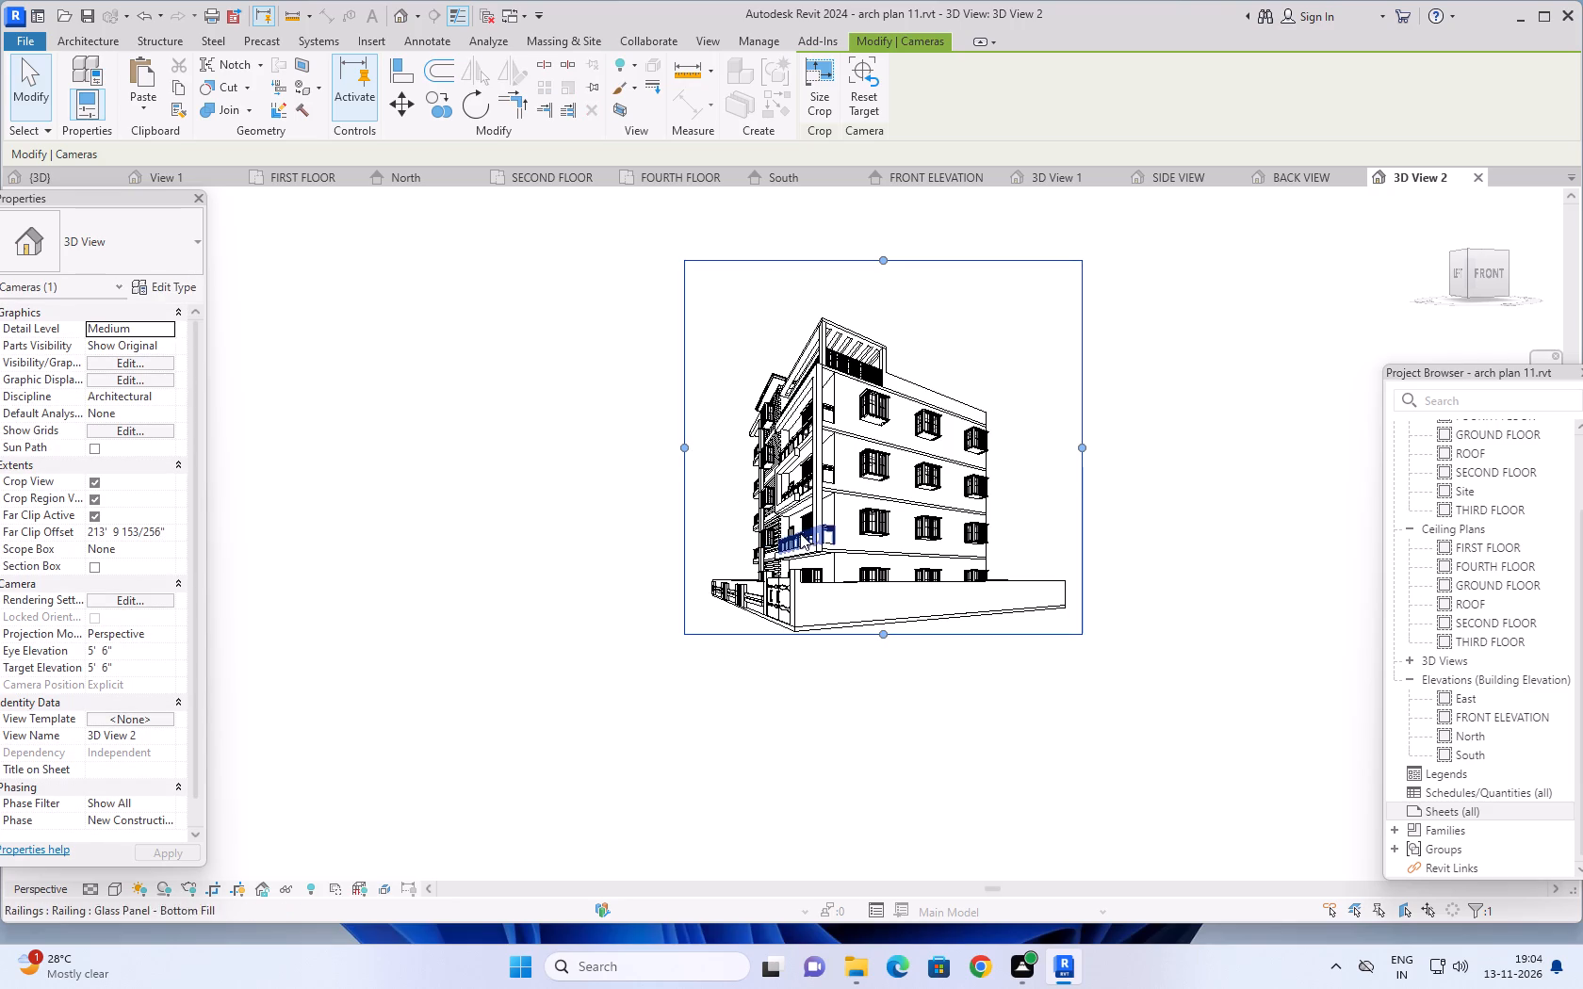
Orbit the camera to a corner perspective showing the front and left faces, and extend the crop region's left and lower edges around the compound wall.
{"action": "middle_click_drag", "start_coordinate": [840, 503], "coordinate": [884, 519], "text": "shift"}
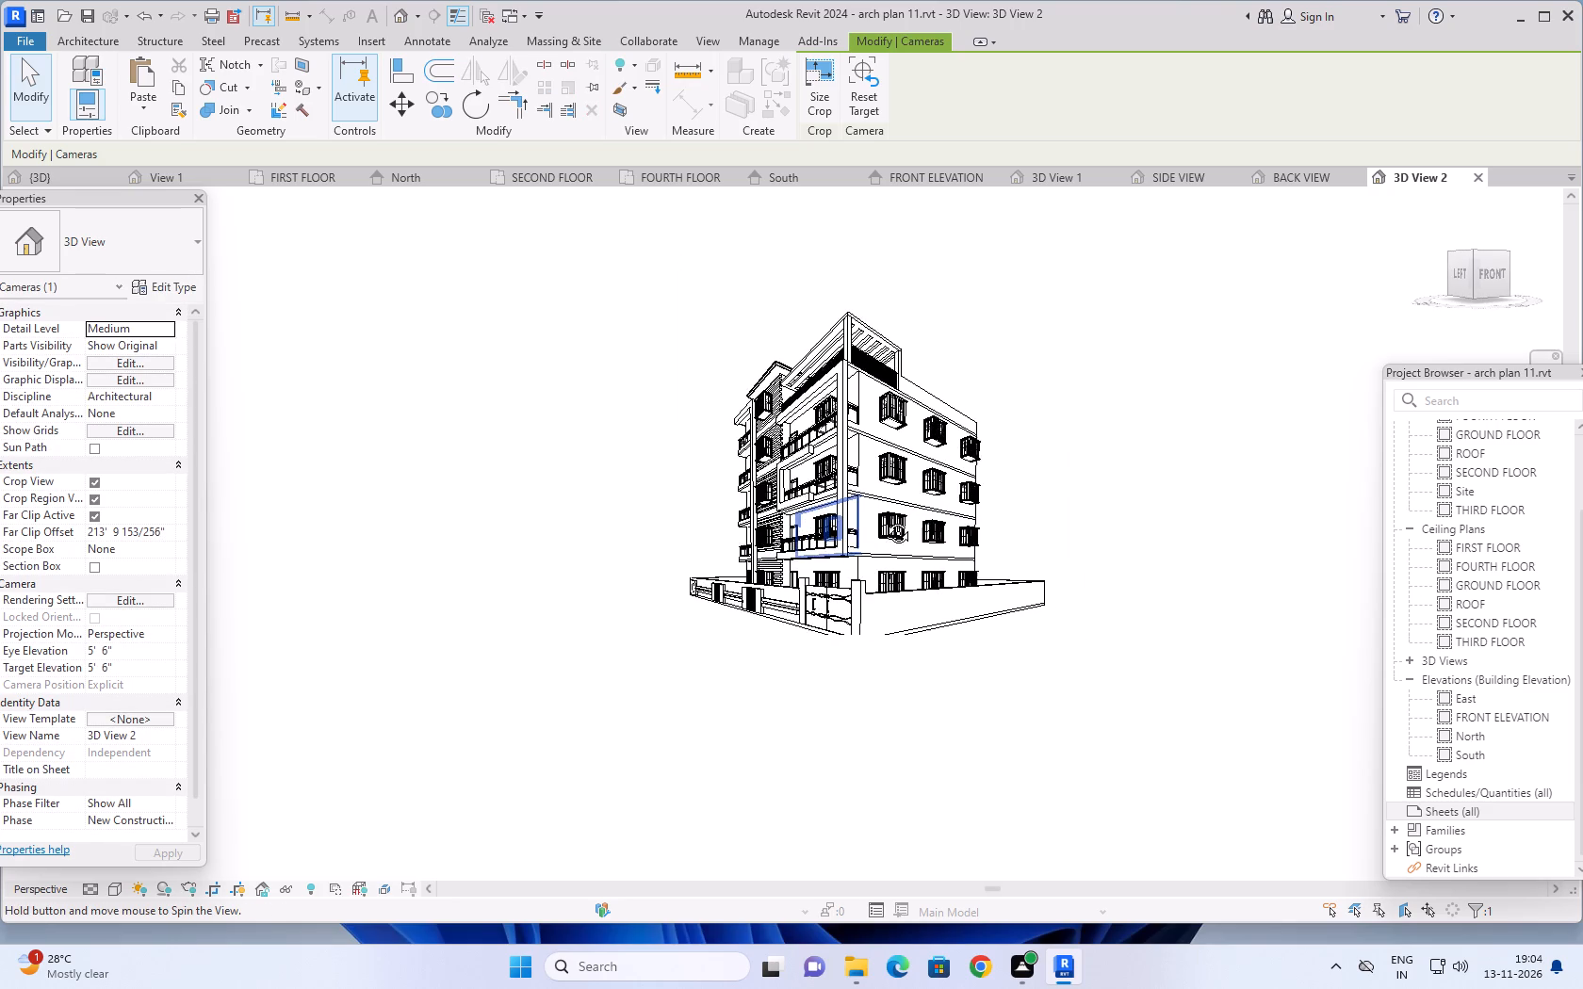
{"action": "middle_click_drag", "start_coordinate": [884, 519], "coordinate": [889, 524], "text": "shift"}
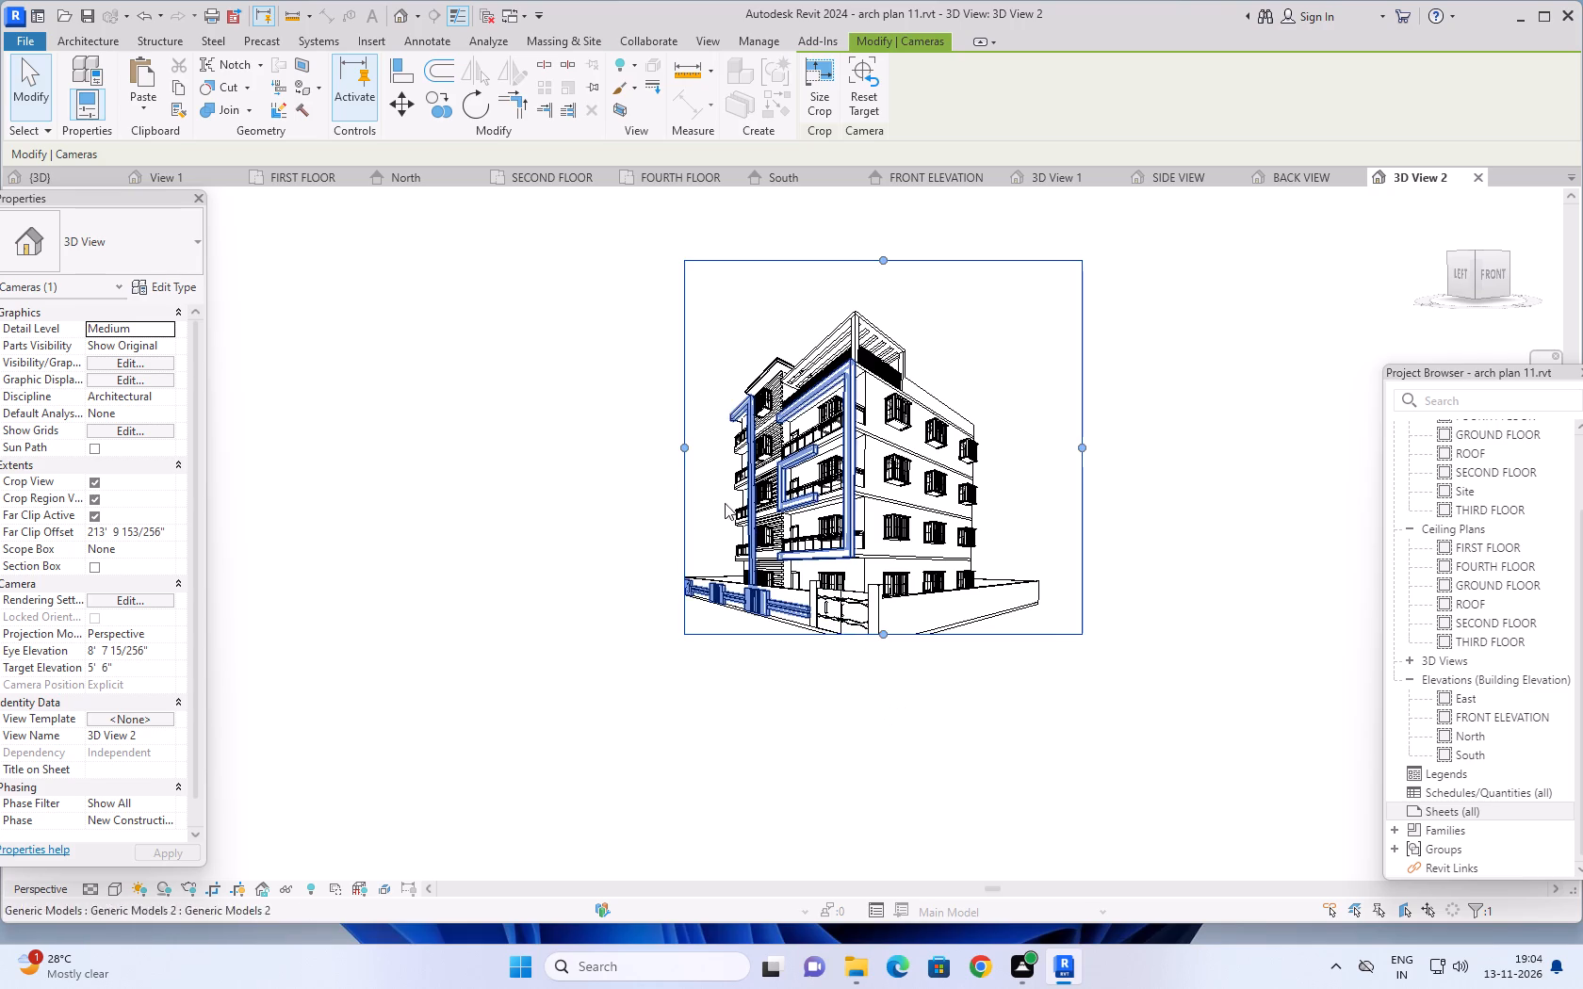
{"action": "left_click_drag", "start_coordinate": [681, 446], "coordinate": [645, 456]}
{"action": "left_click_drag", "start_coordinate": [863, 635], "coordinate": [864, 656]}
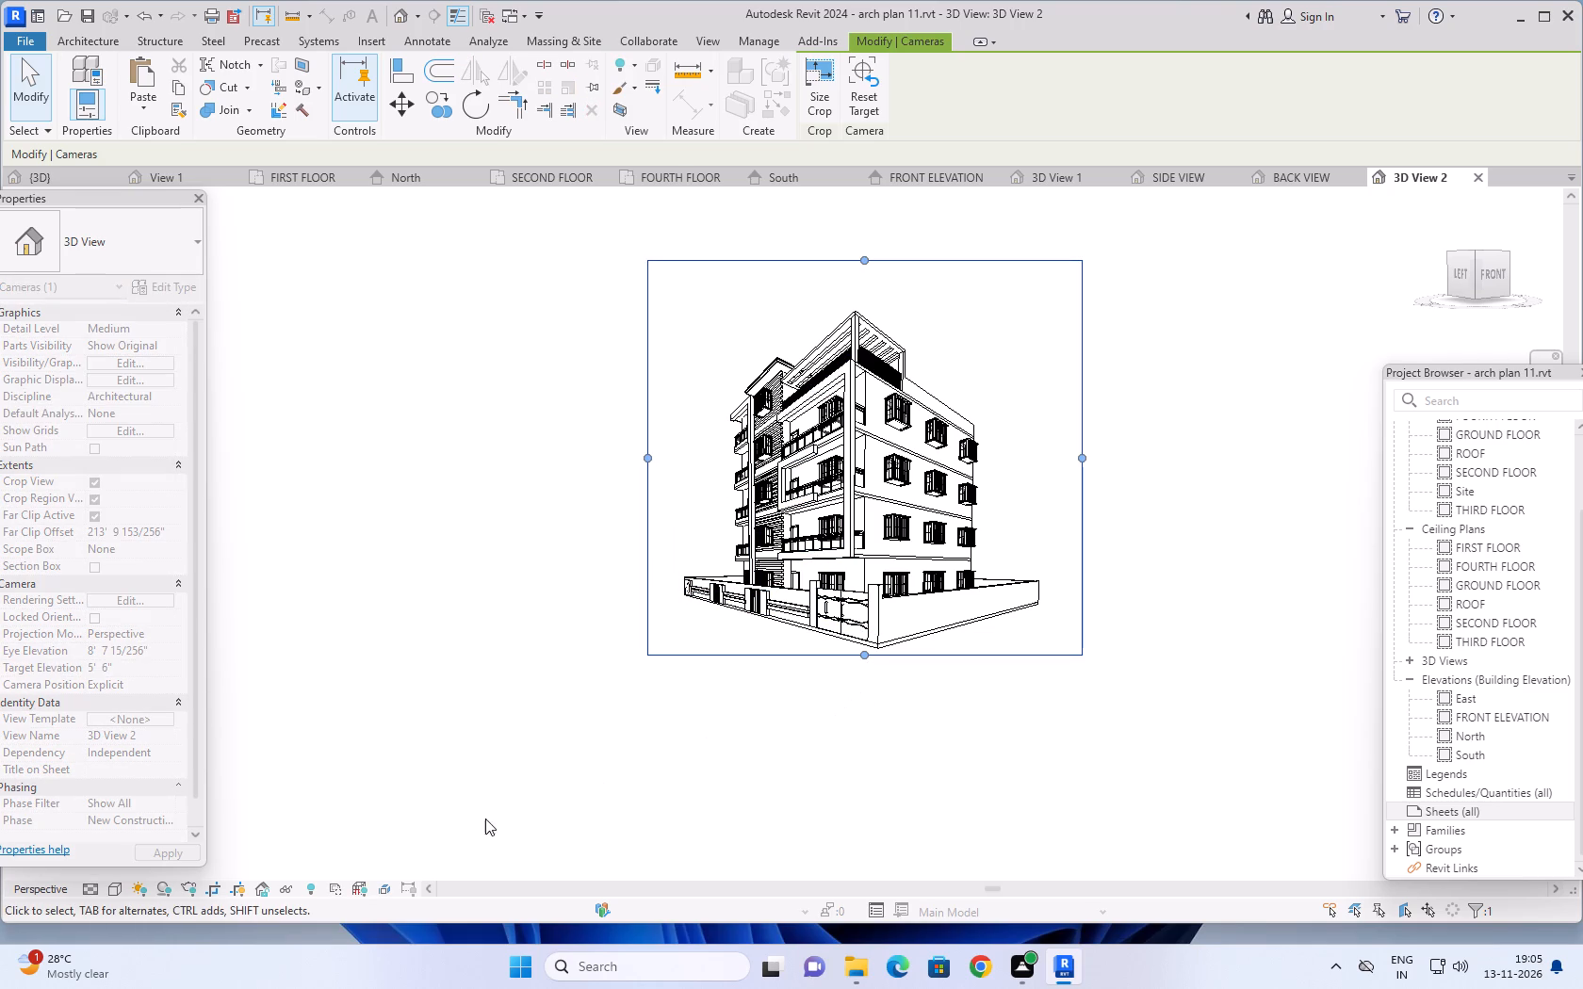
Set the new corner camera view, 3D View 2, to Fine detail level and save the project.
{"action": "left_click", "coordinate": [93, 893]}
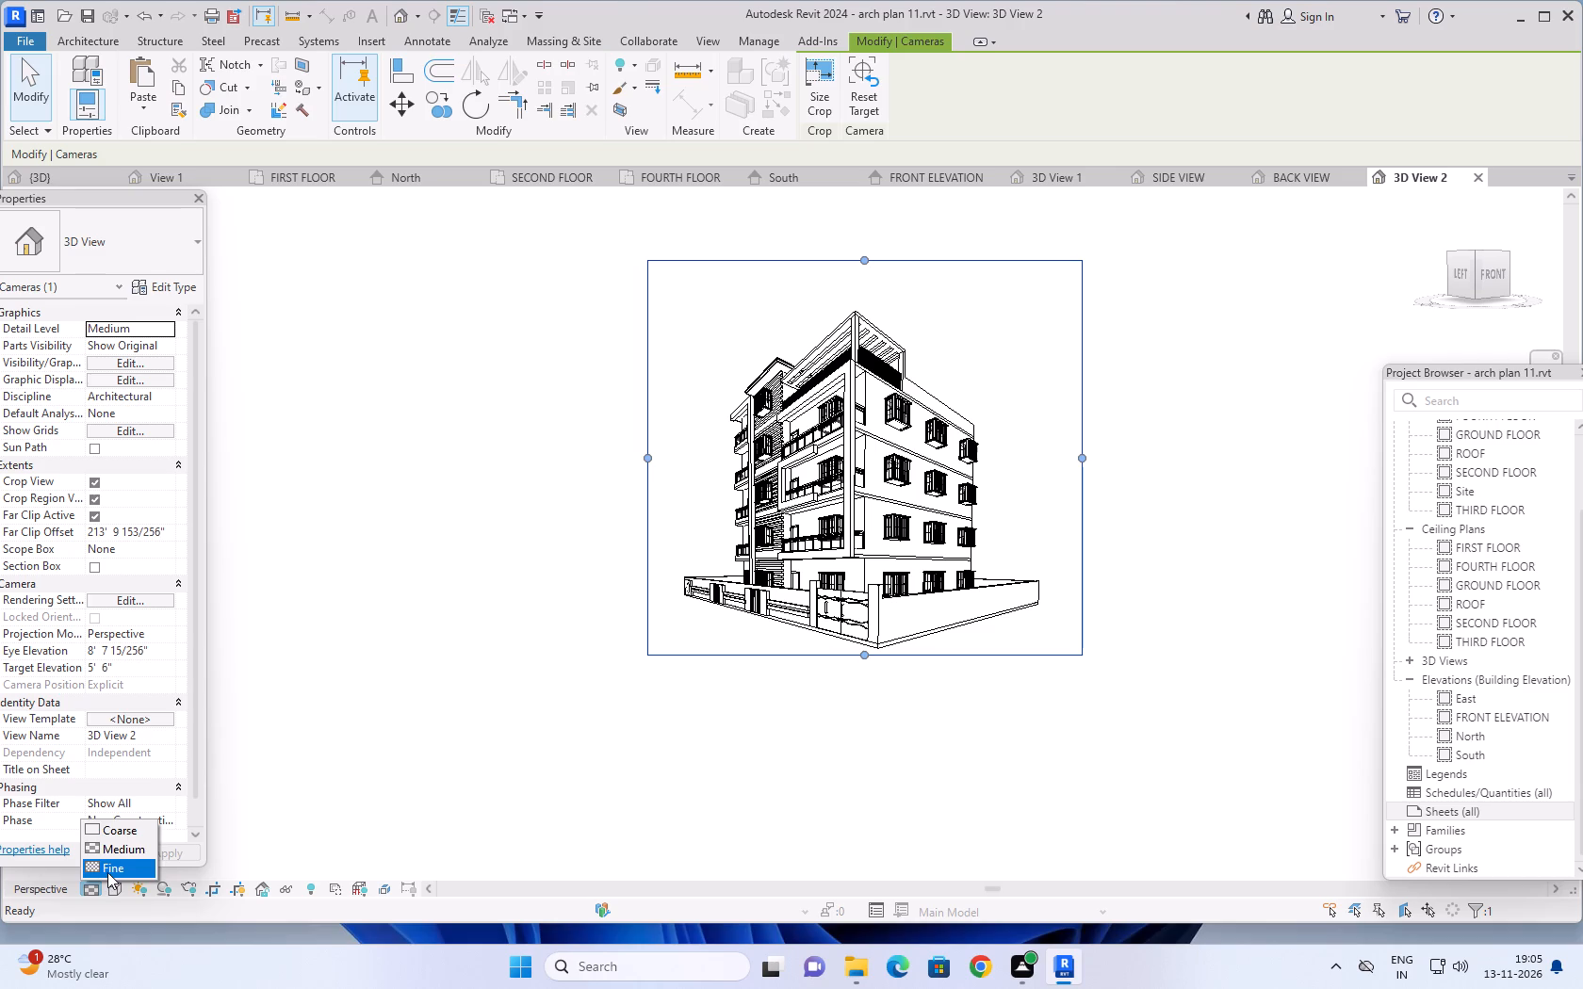
{"action": "left_click", "coordinate": [107, 872]}
{"action": "left_click", "coordinate": [952, 309]}
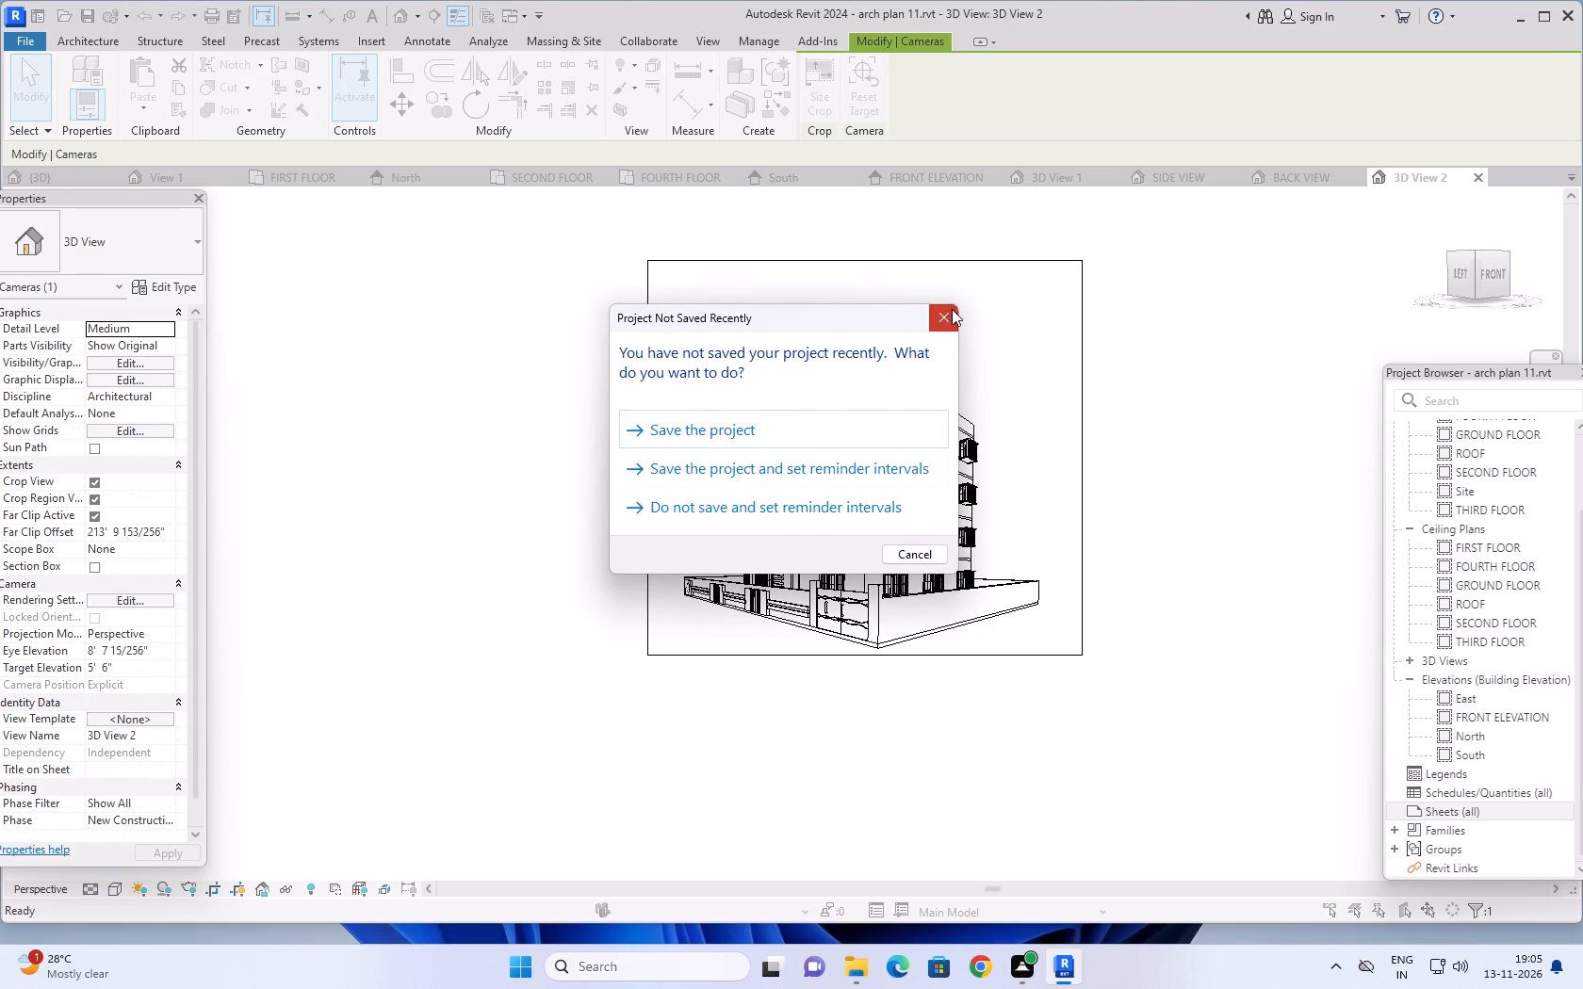
{"action": "key", "text": "ctrl+s"}
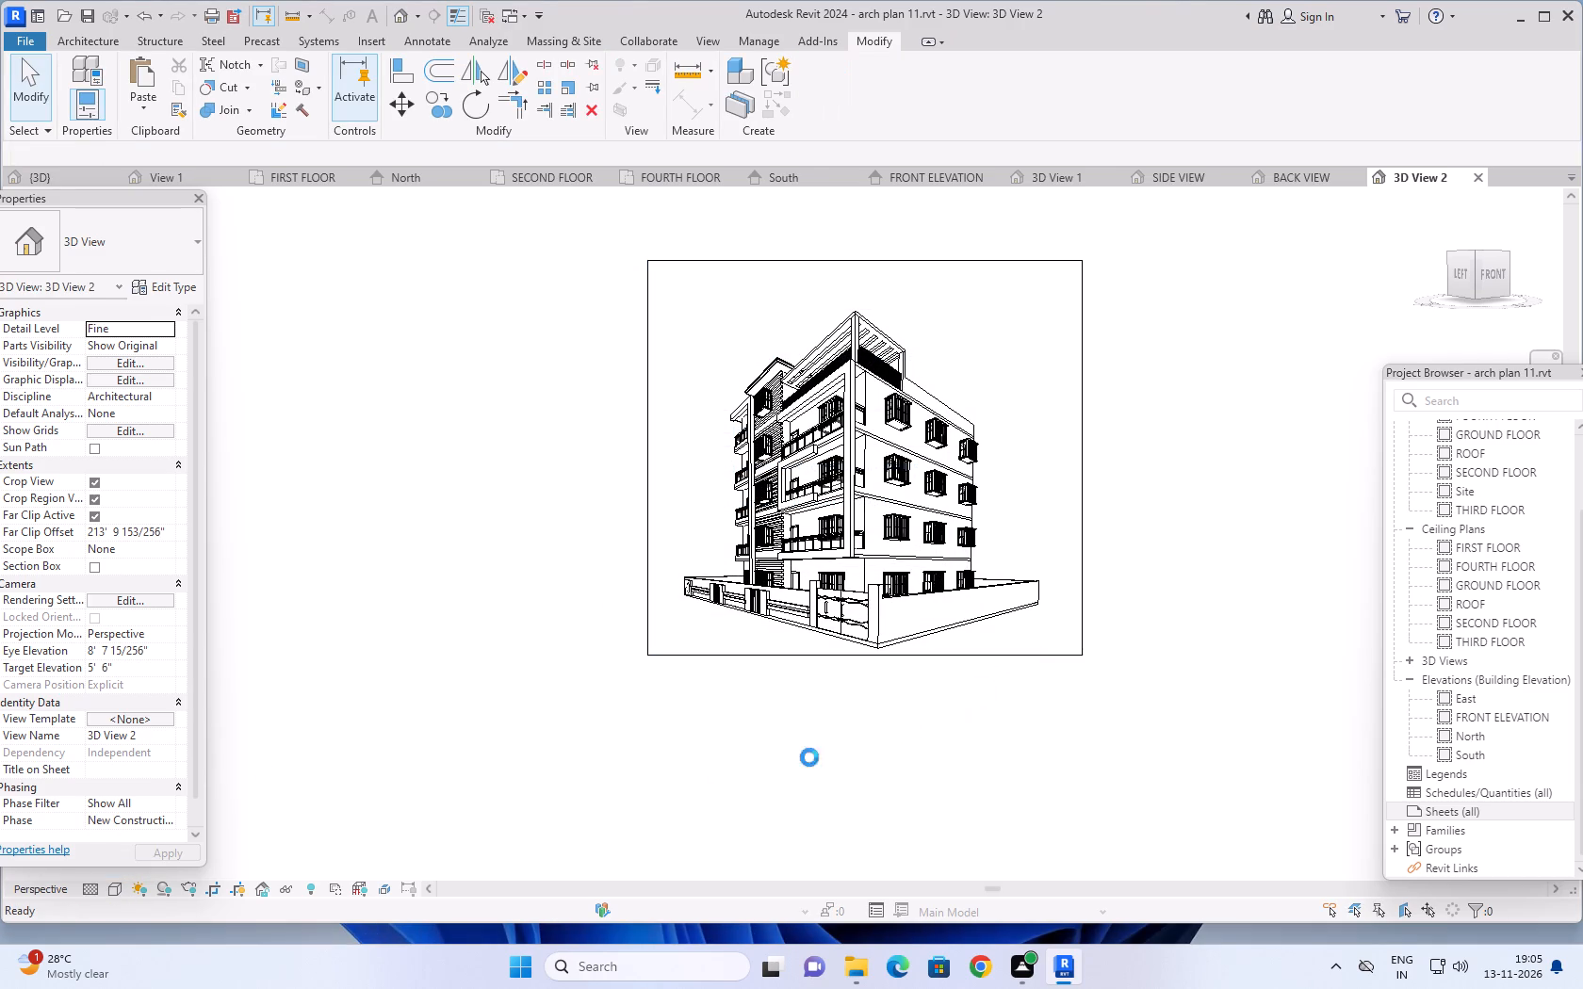
Set the corner camera view, 3D View 2, to the Realistic visual style.
{"action": "left_click", "coordinate": [113, 888]}
{"action": "left_click", "coordinate": [126, 863]}
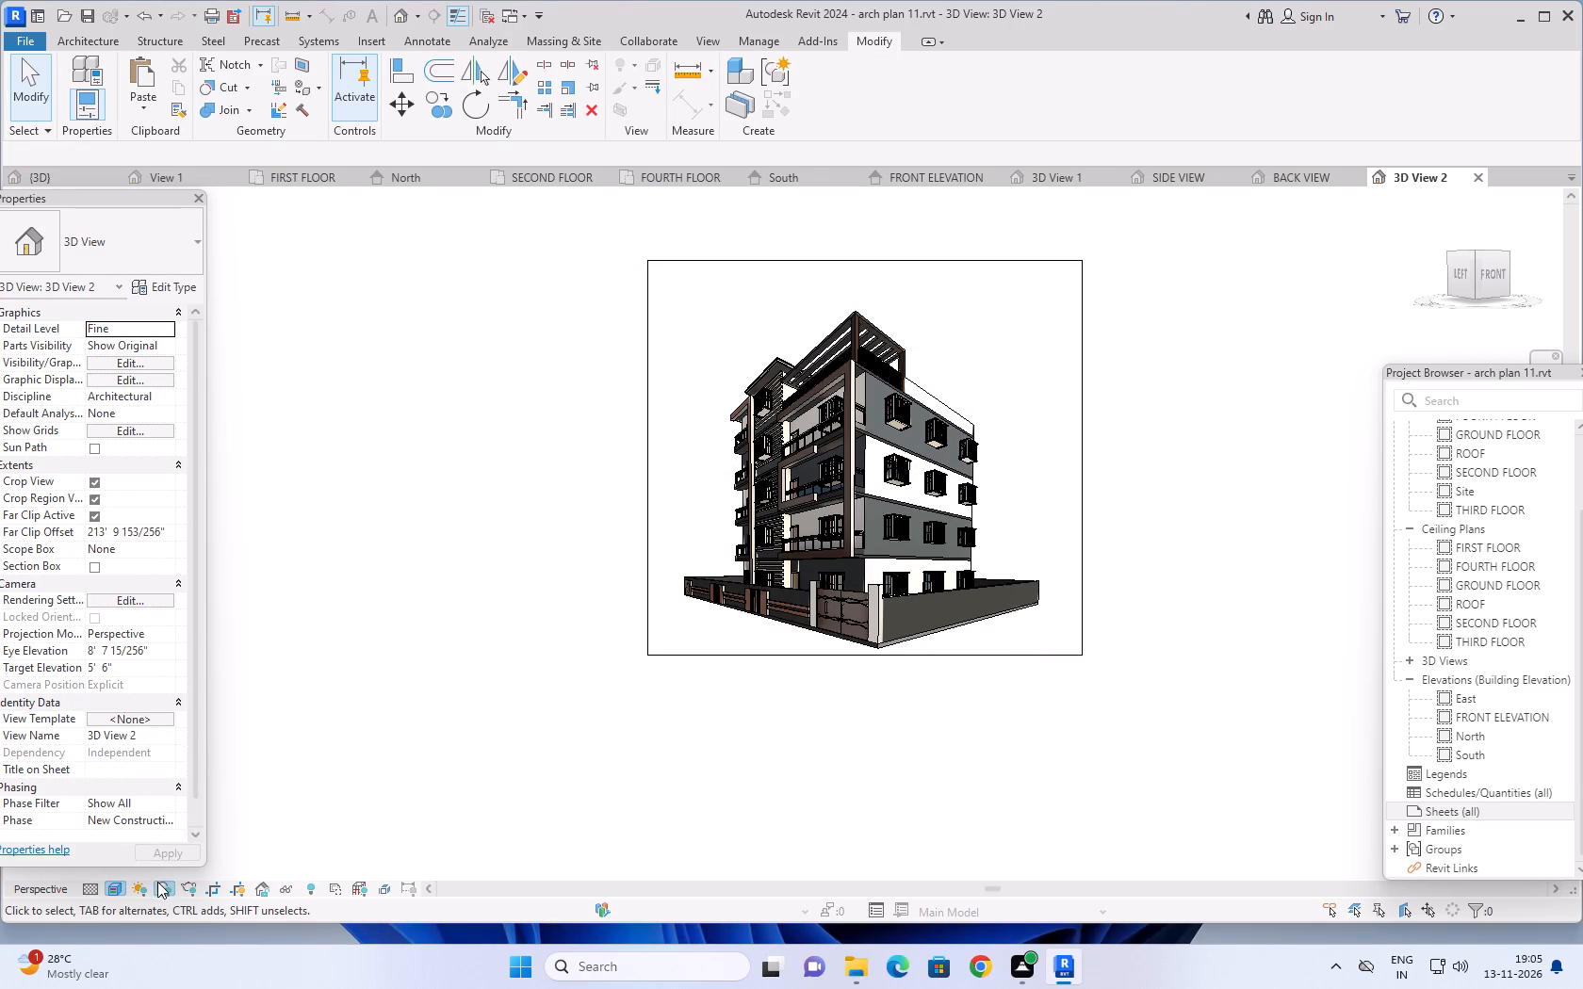
Give the realistic corner camera view, 3D View 2, a Sky background in its graphic display options.
{"action": "left_click", "coordinate": [118, 884]}
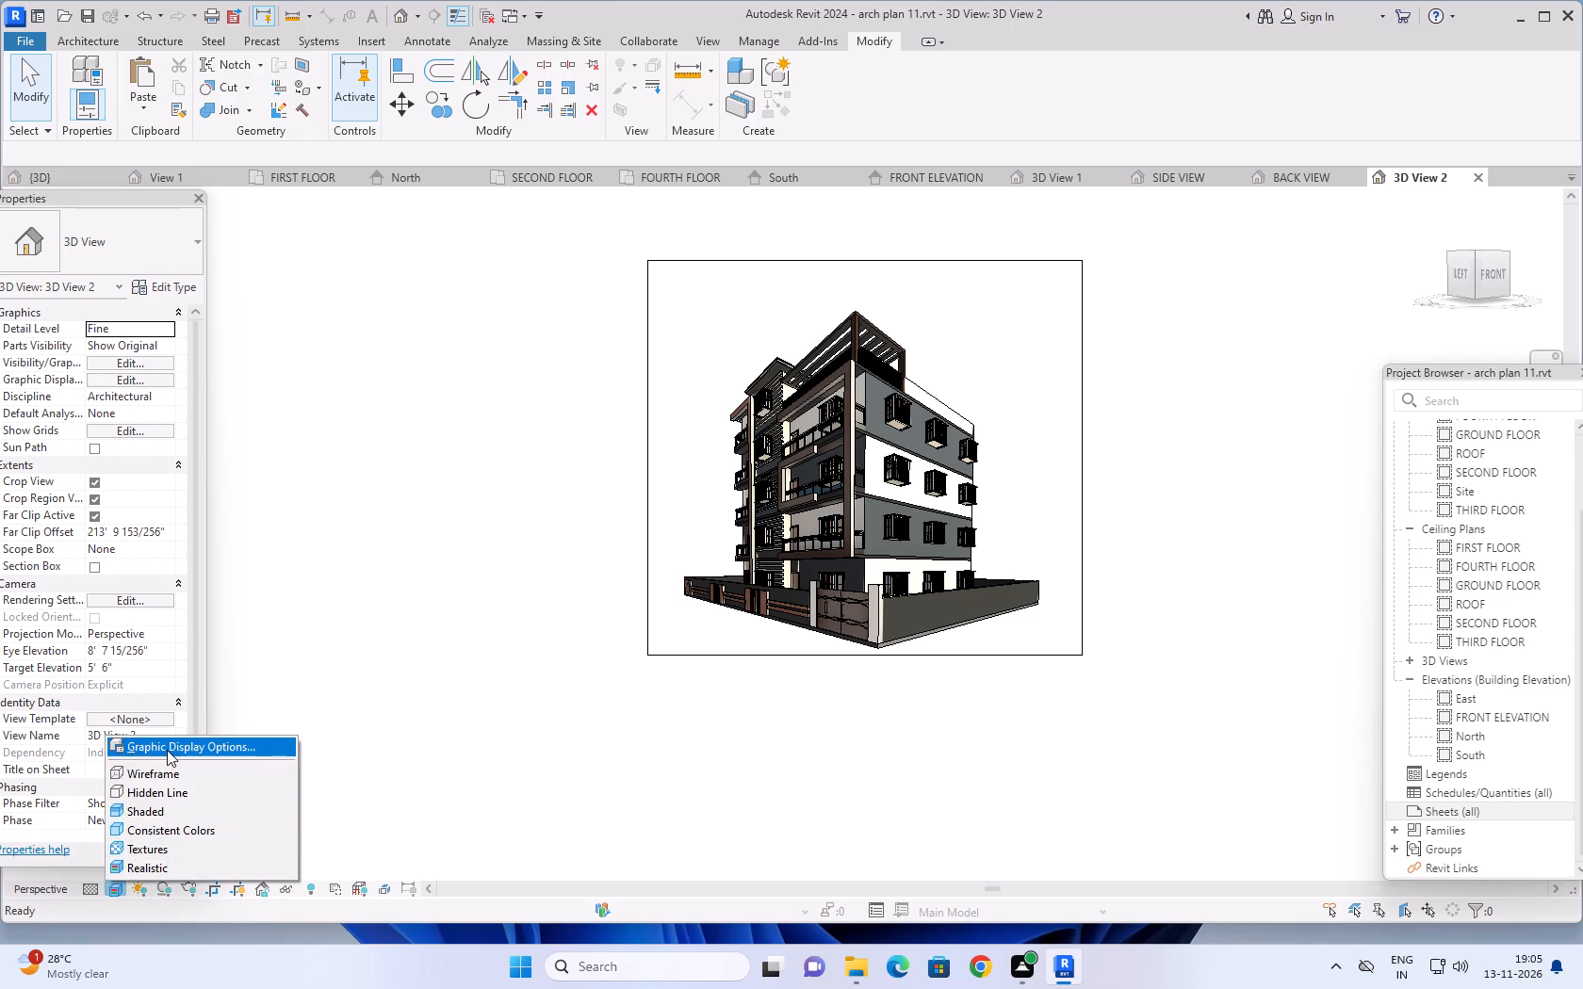
{"action": "left_click", "coordinate": [167, 750]}
{"action": "left_click", "coordinate": [646, 556]}
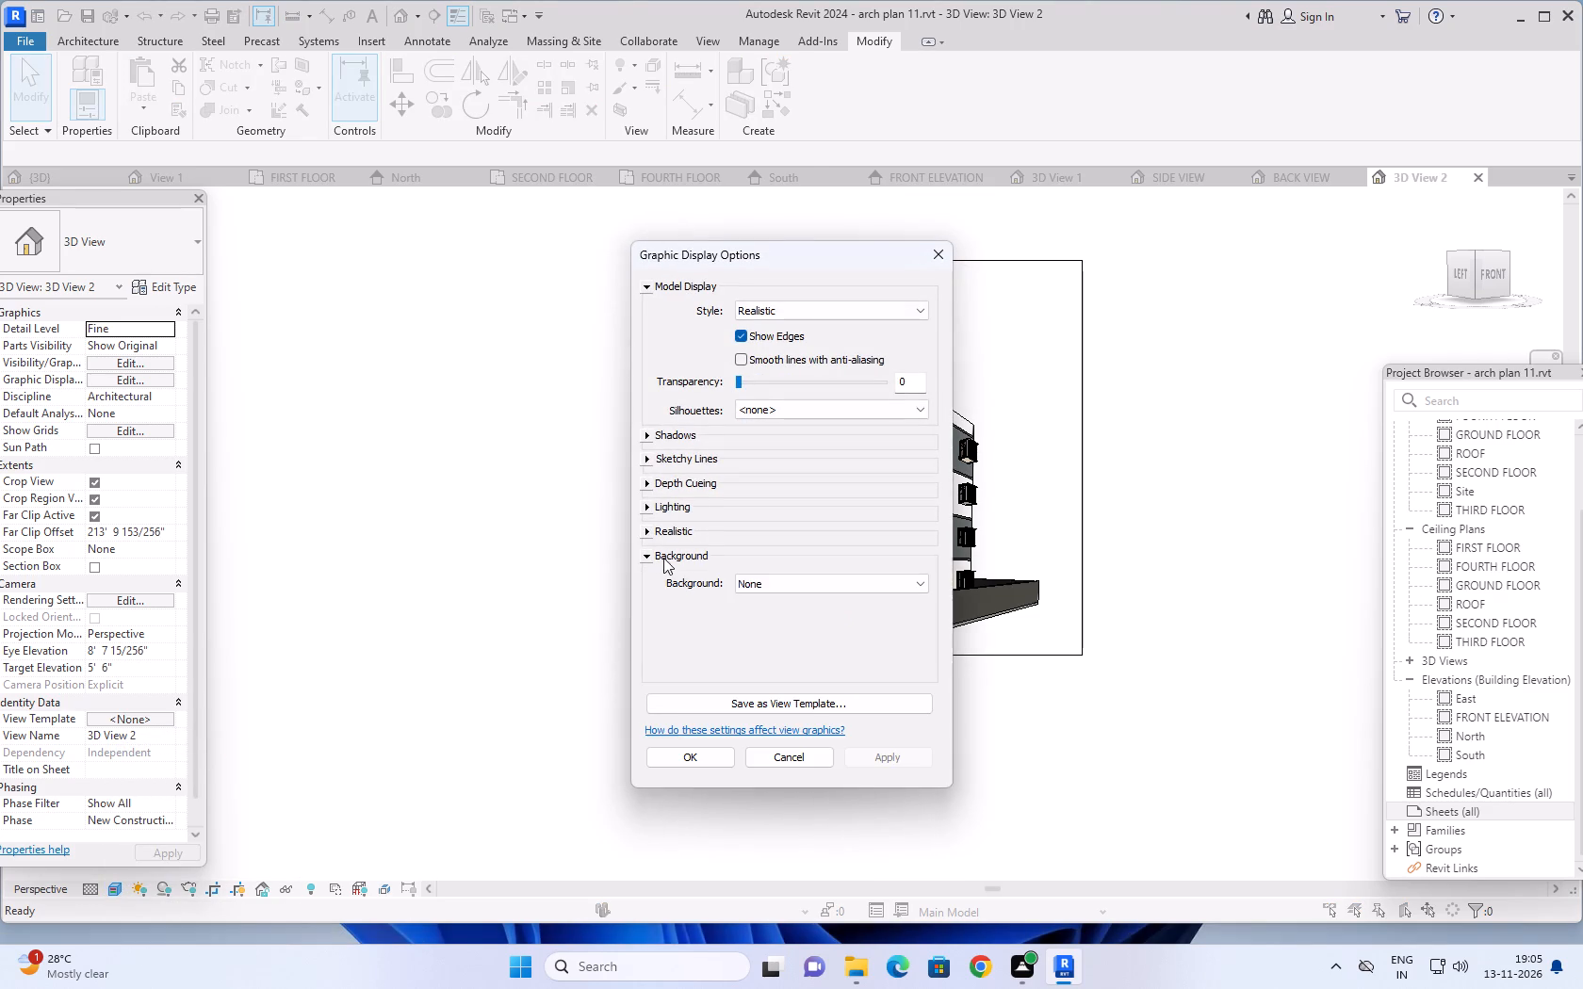
{"action": "left_click", "coordinate": [747, 588]}
{"action": "left_click", "coordinate": [752, 610]}
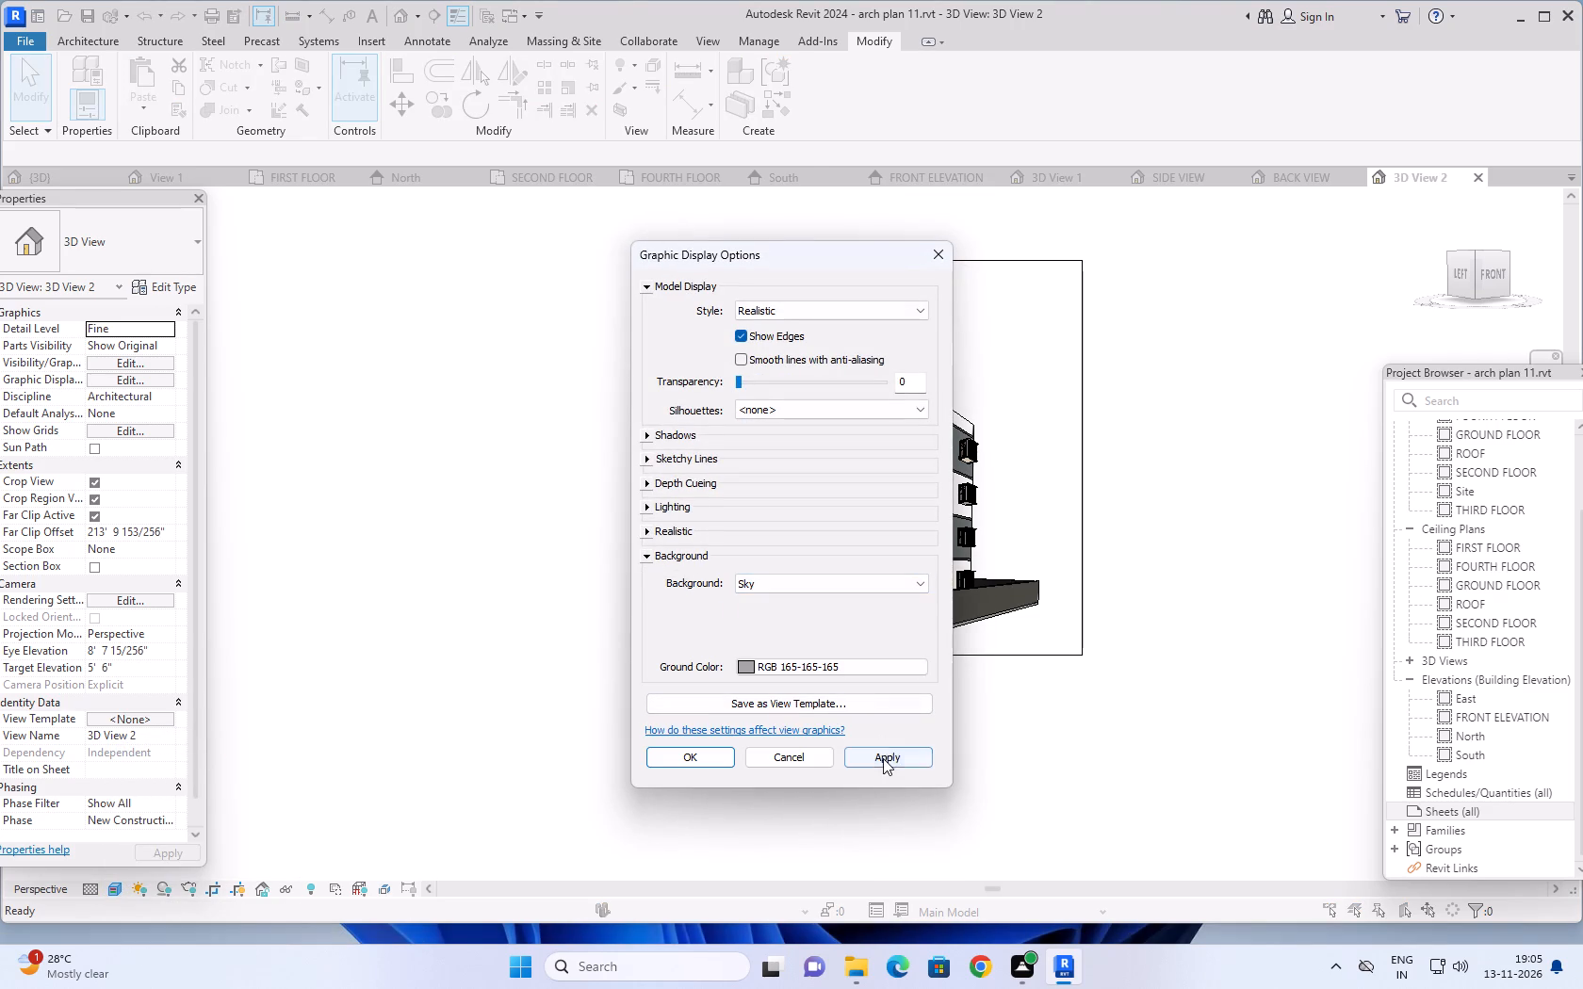
{"action": "left_click", "coordinate": [883, 758]}
{"action": "left_click", "coordinate": [684, 755]}
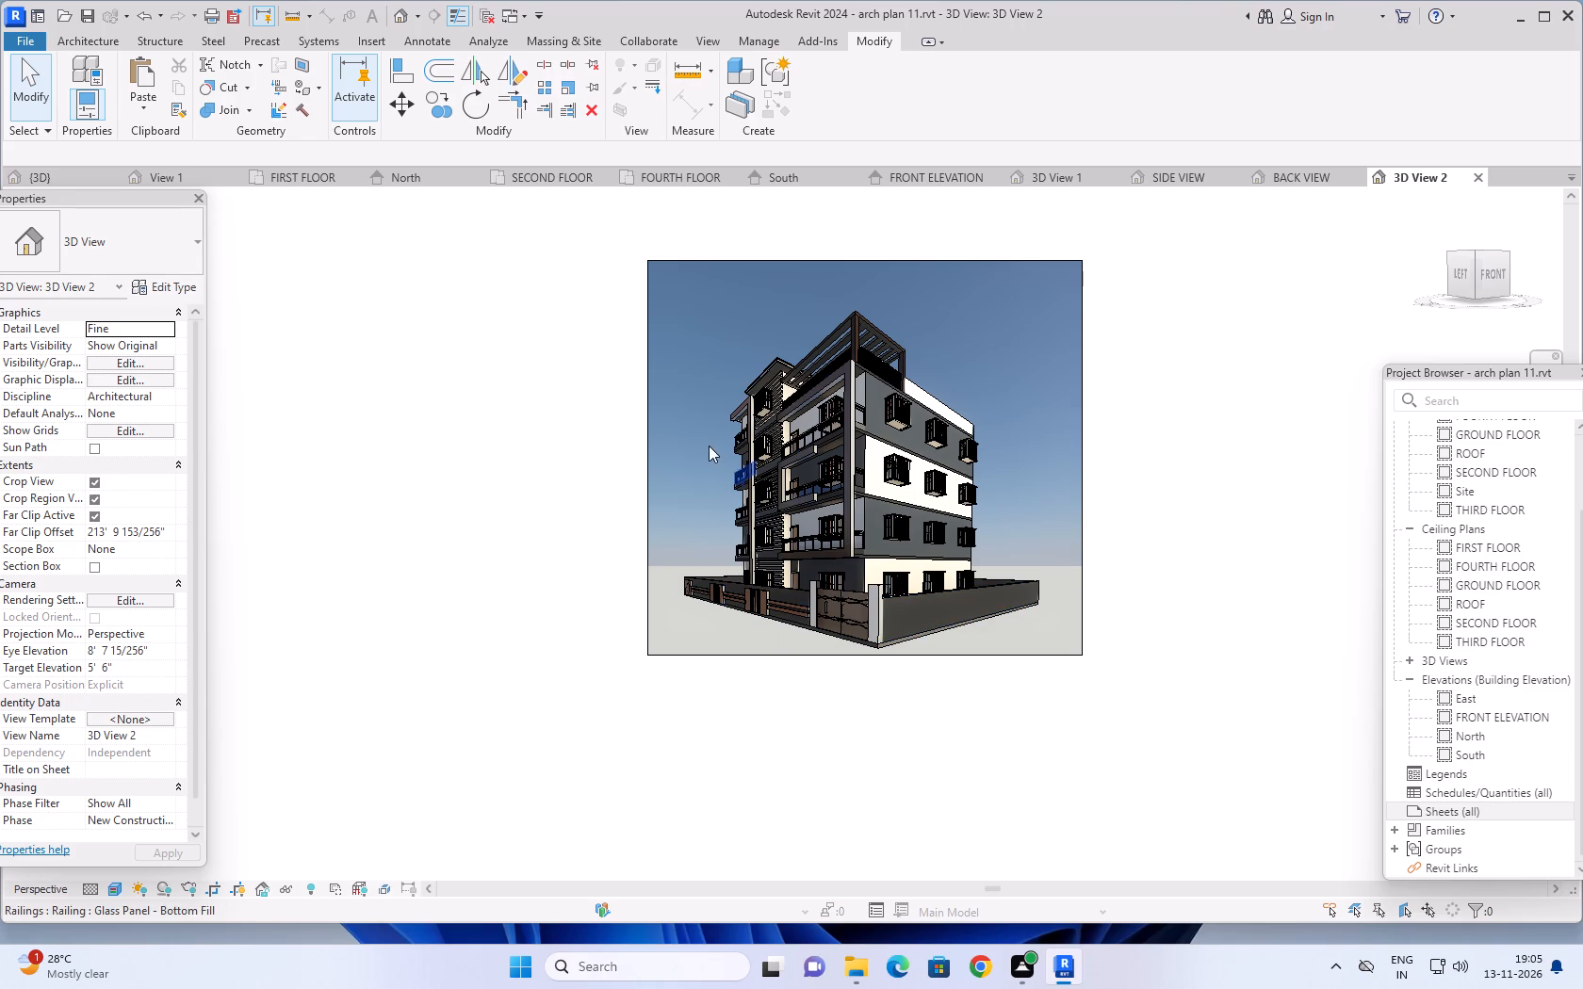
Orbit the corner camera slightly to show more of the building's front-left corner, and rename the view SIDE VIEW 1.
{"action": "middle_click_drag", "start_coordinate": [709, 446], "coordinate": [732, 455], "text": "shift"}
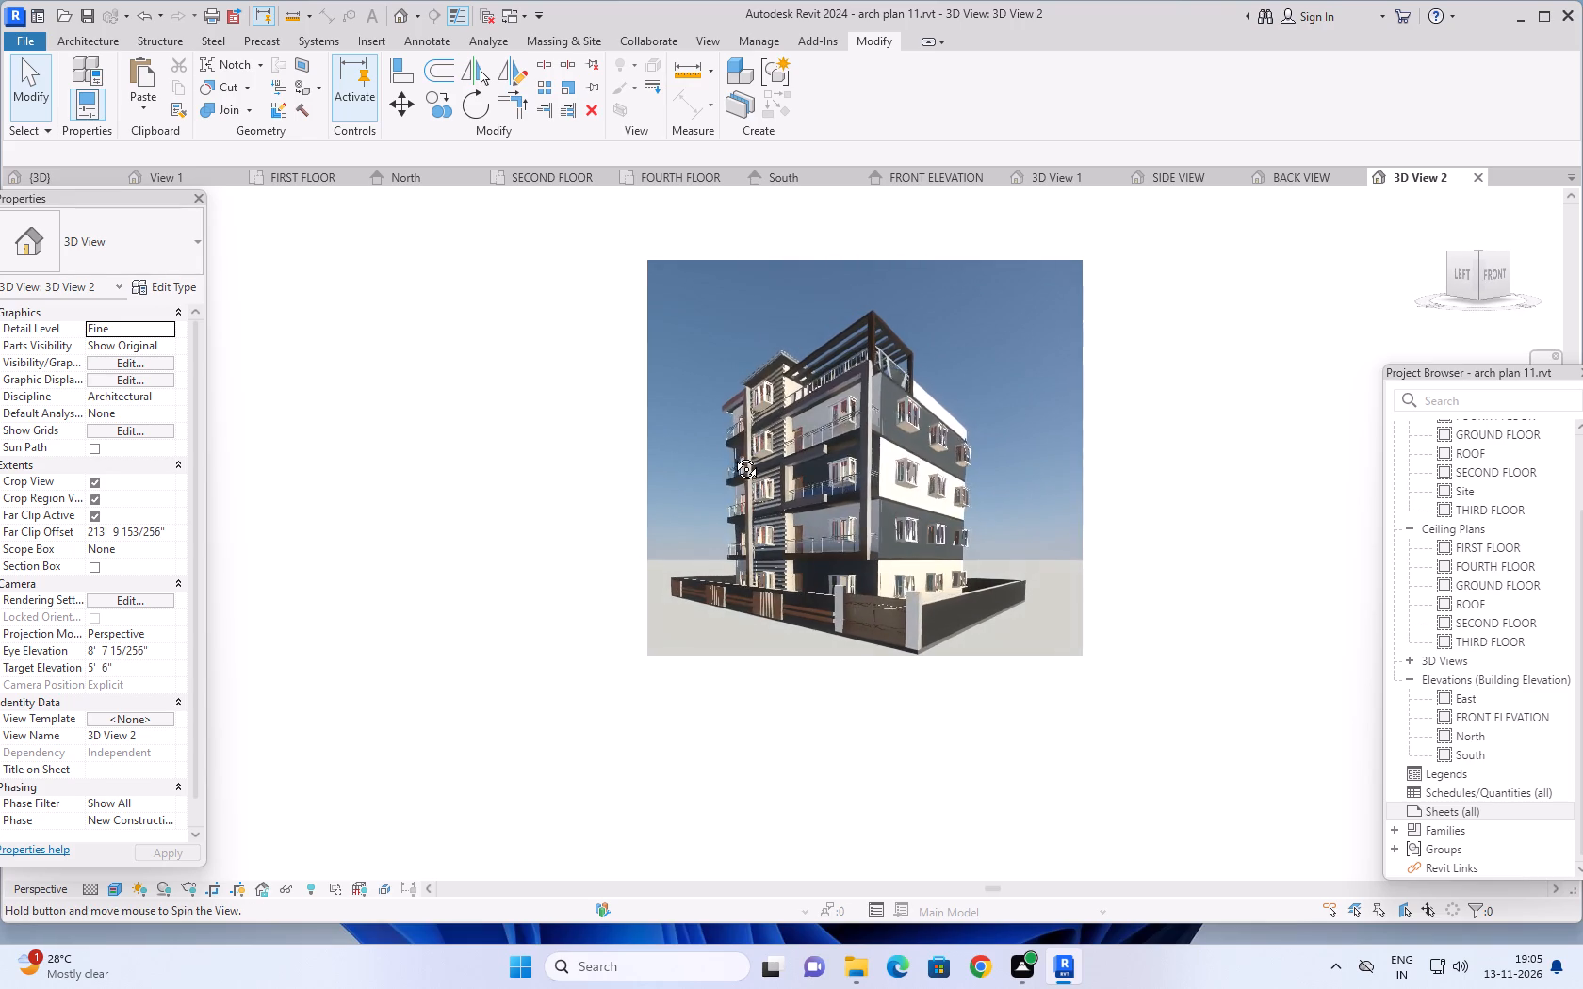
{"action": "middle_click_drag", "start_coordinate": [732, 455], "coordinate": [739, 452], "text": "shift"}
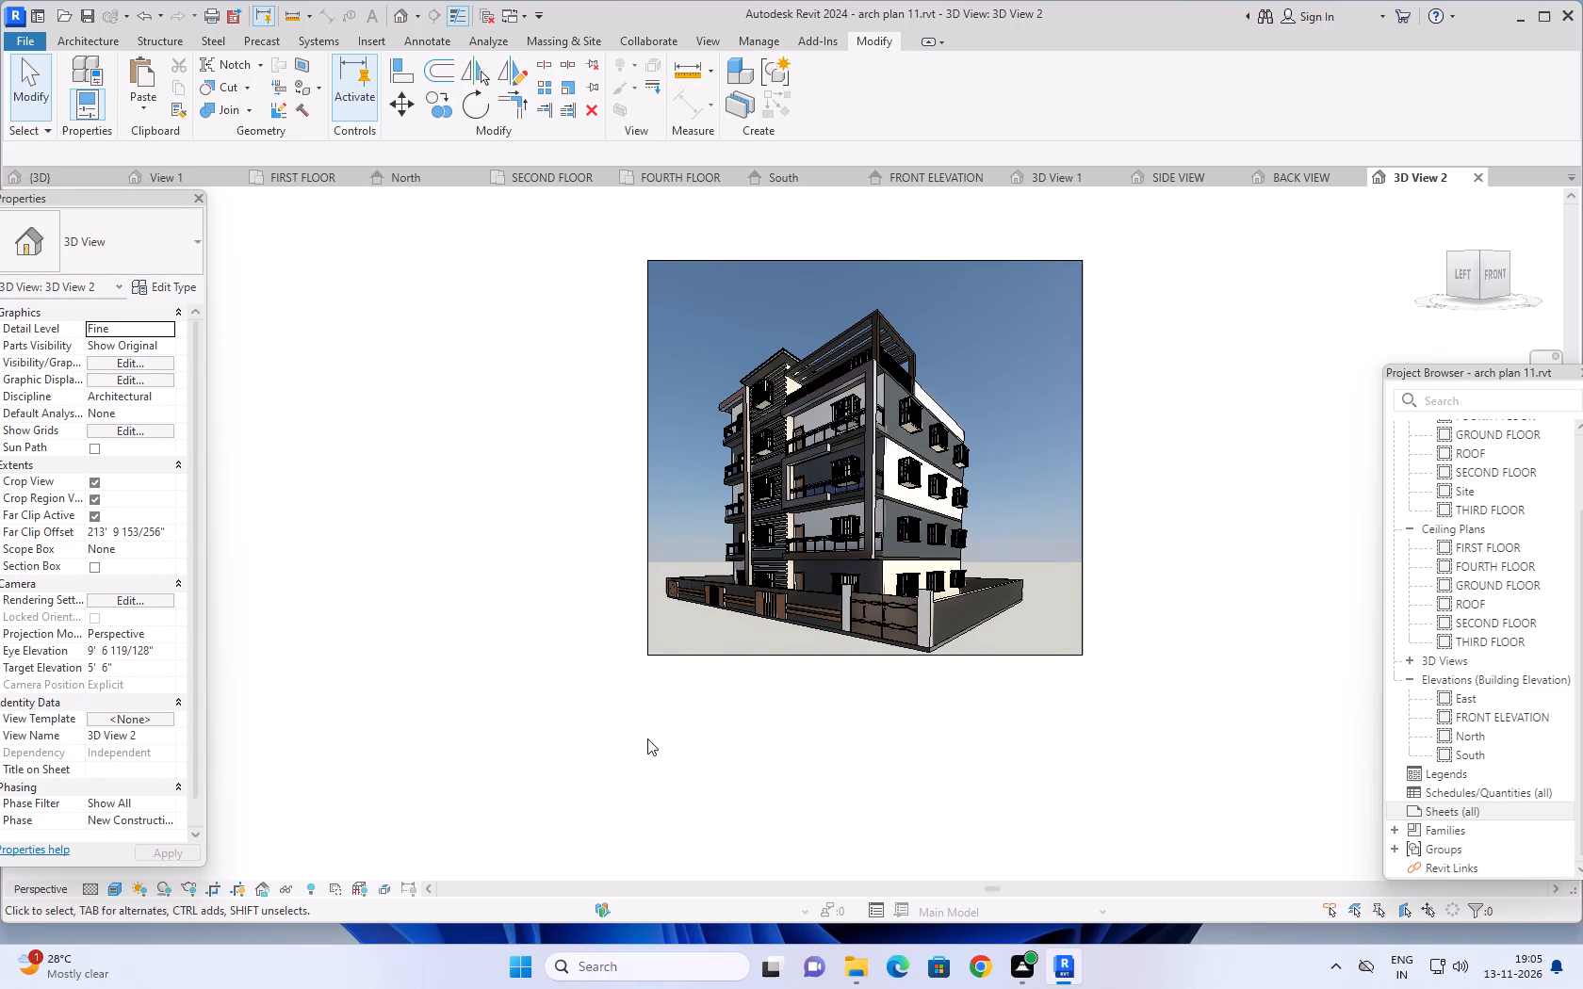
{"action": "left_click", "coordinate": [145, 737]}
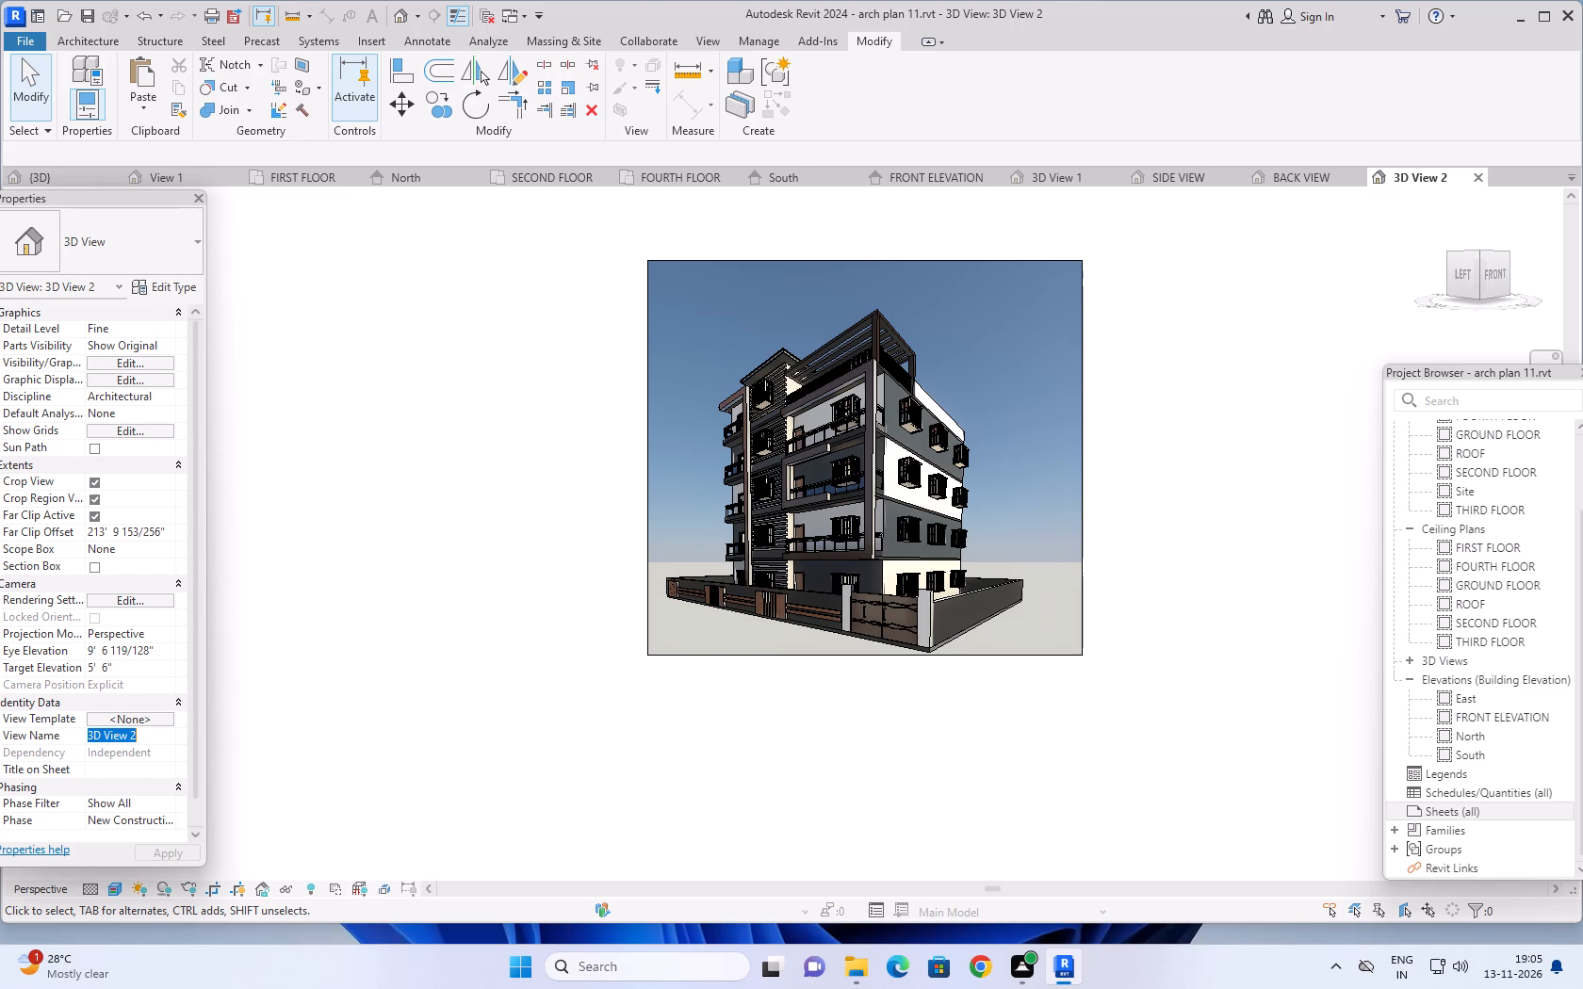
{"action": "type", "text": "SIDE VIEW 1"}
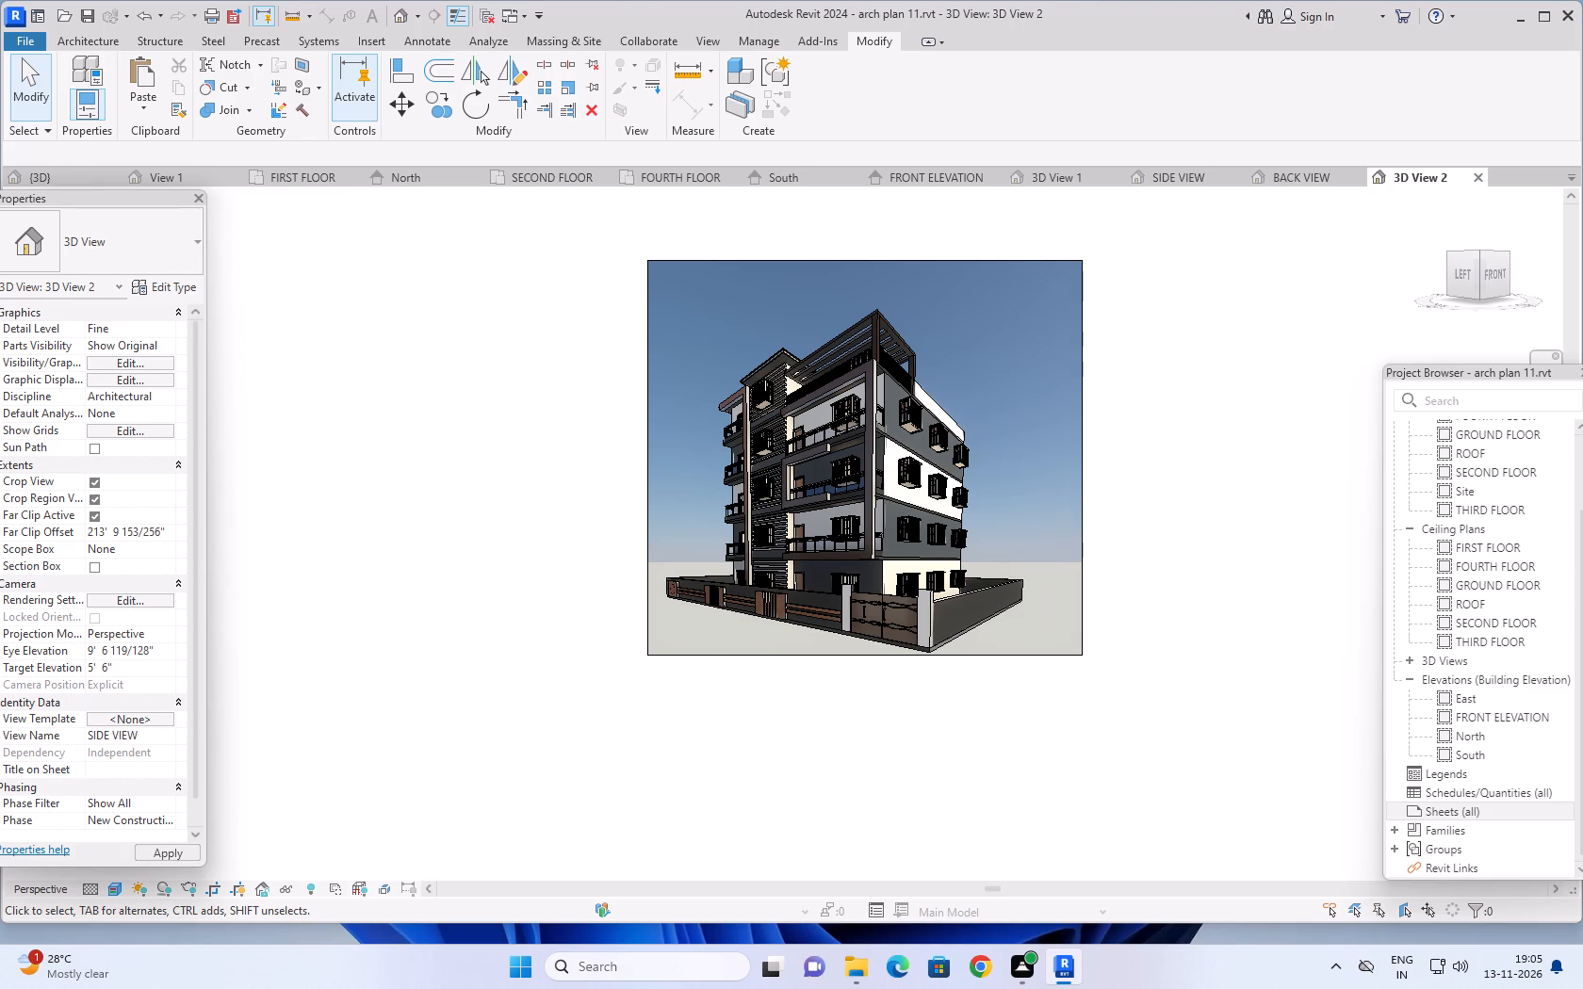
{"action": "left_click", "coordinate": [175, 853]}
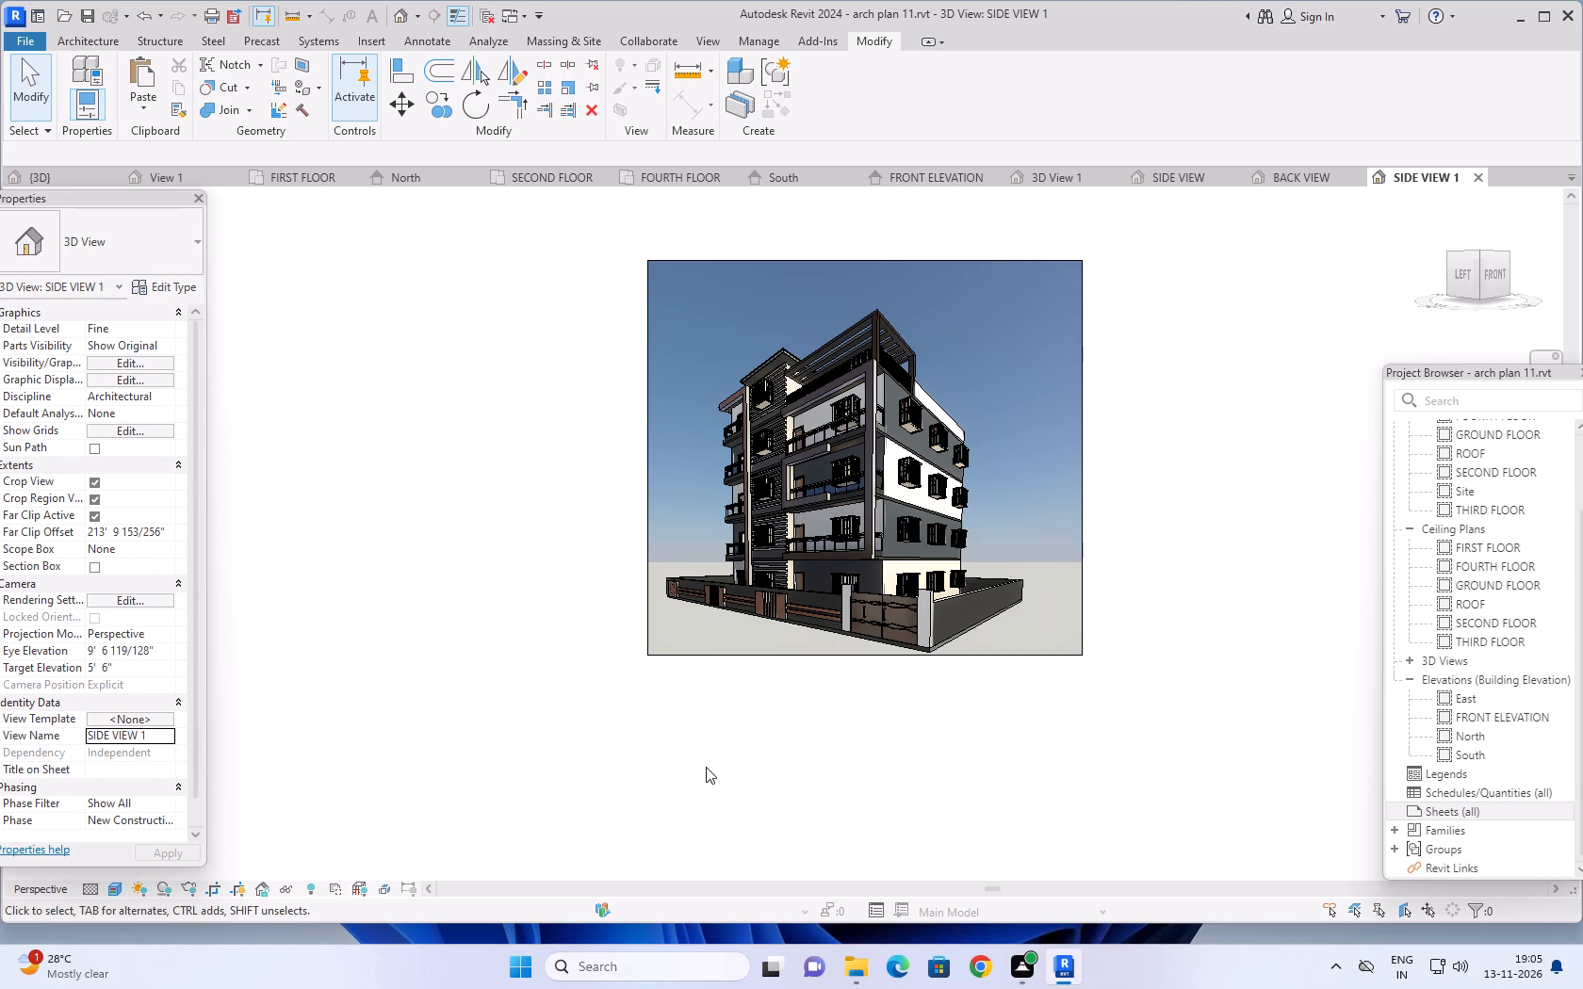
Create a new sheet using the E1 30x42 Horizontal titleblock.
{"action": "middle_click_drag", "start_coordinate": [693, 765], "coordinate": [677, 756]}
{"action": "scroll", "coordinate": [693, 765], "scroll_direction": "down", "scroll_amount": 1}
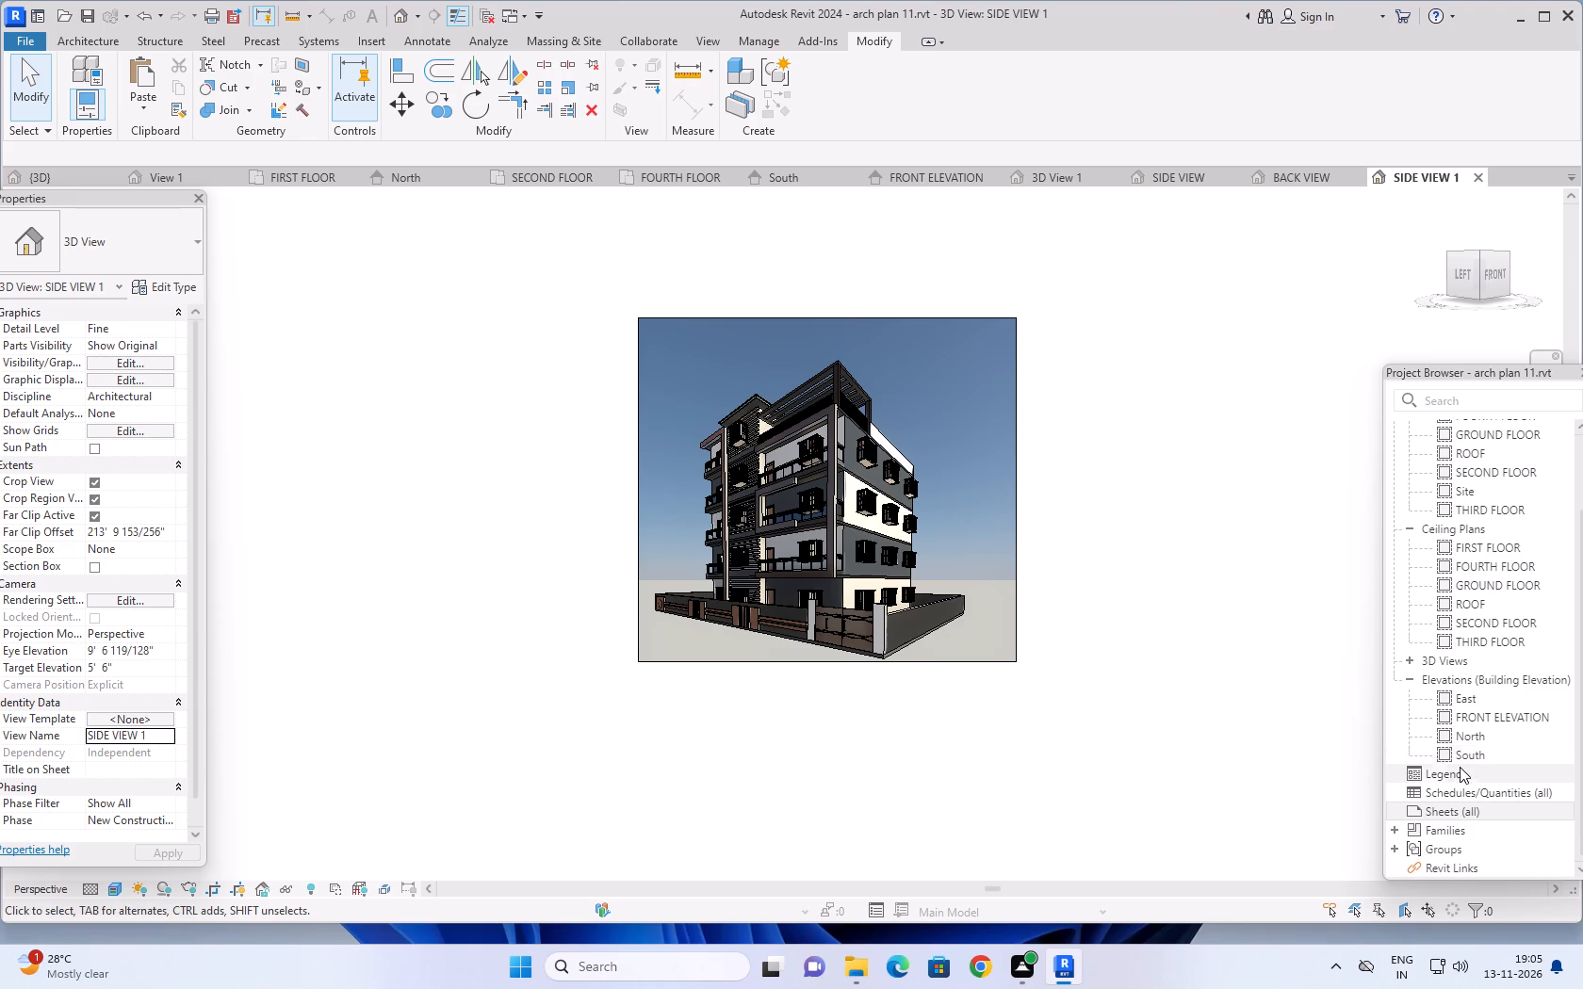
{"action": "right_click", "coordinate": [1488, 814]}
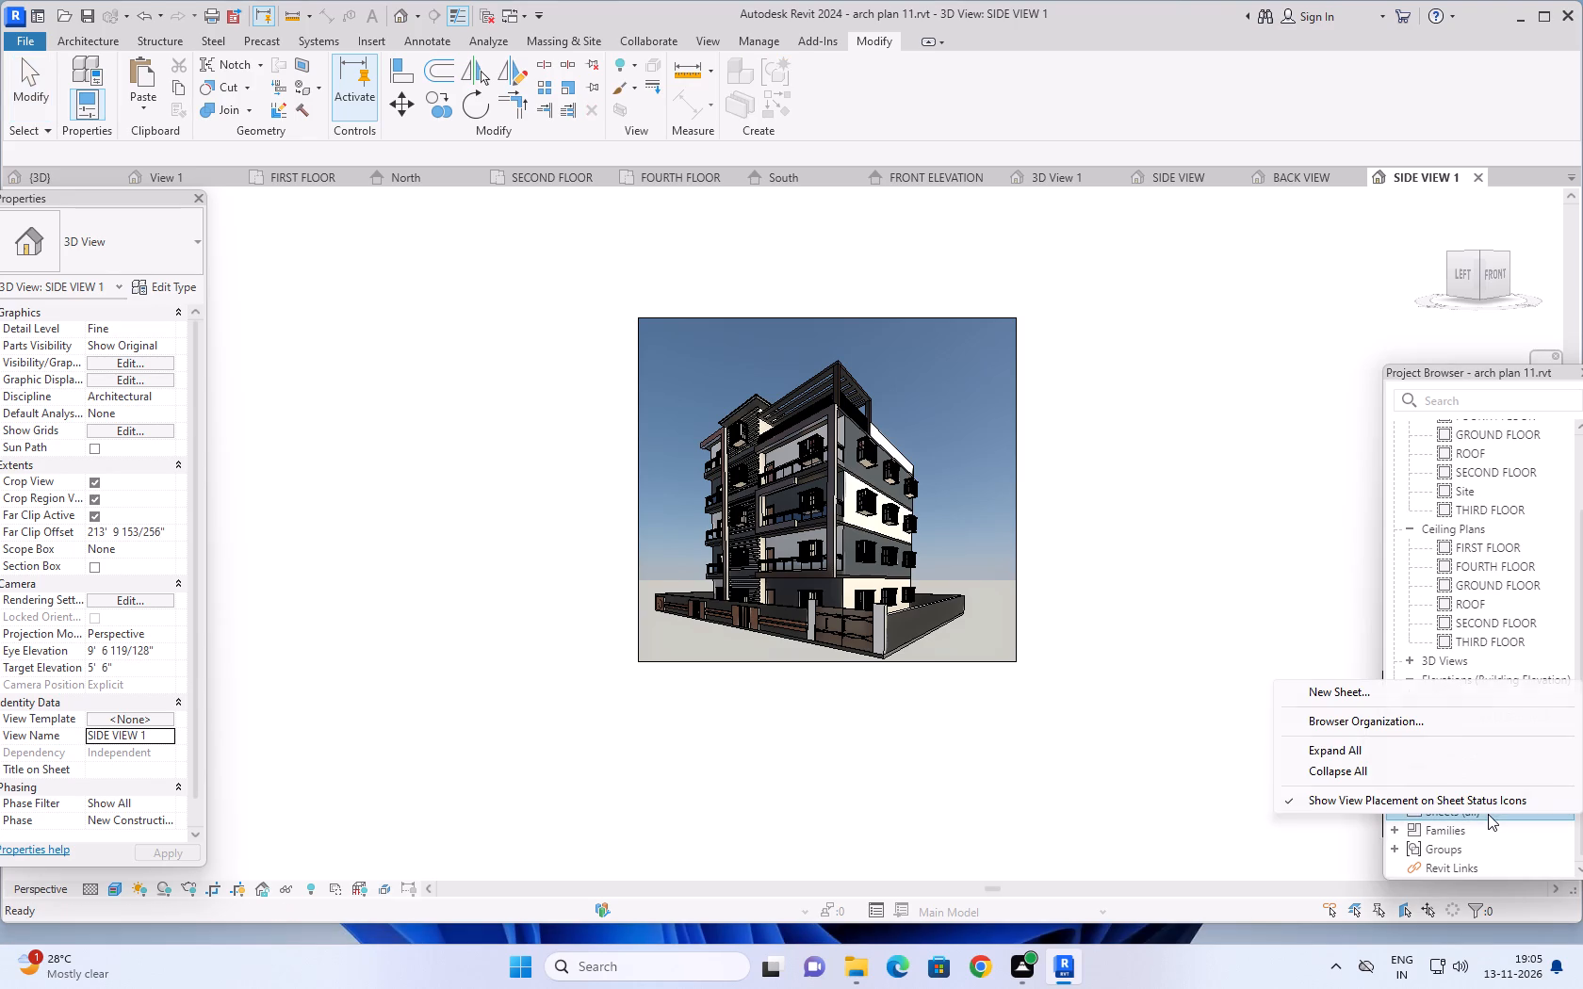
{"action": "left_click", "coordinate": [1365, 696]}
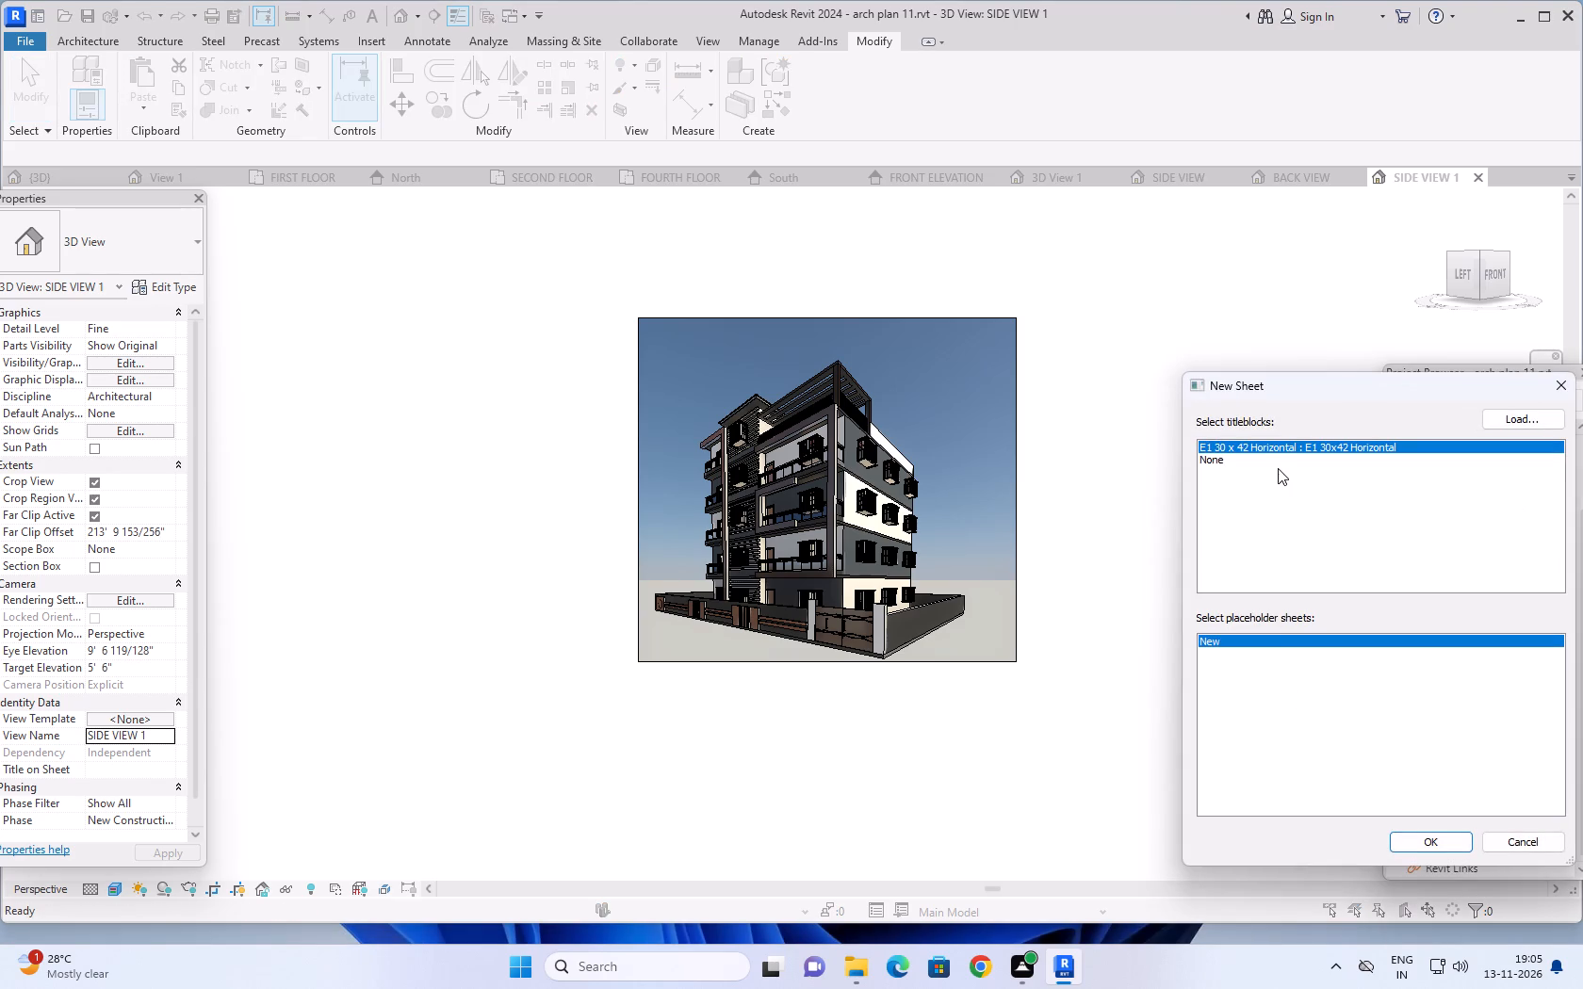
{"action": "left_click", "coordinate": [1438, 842]}
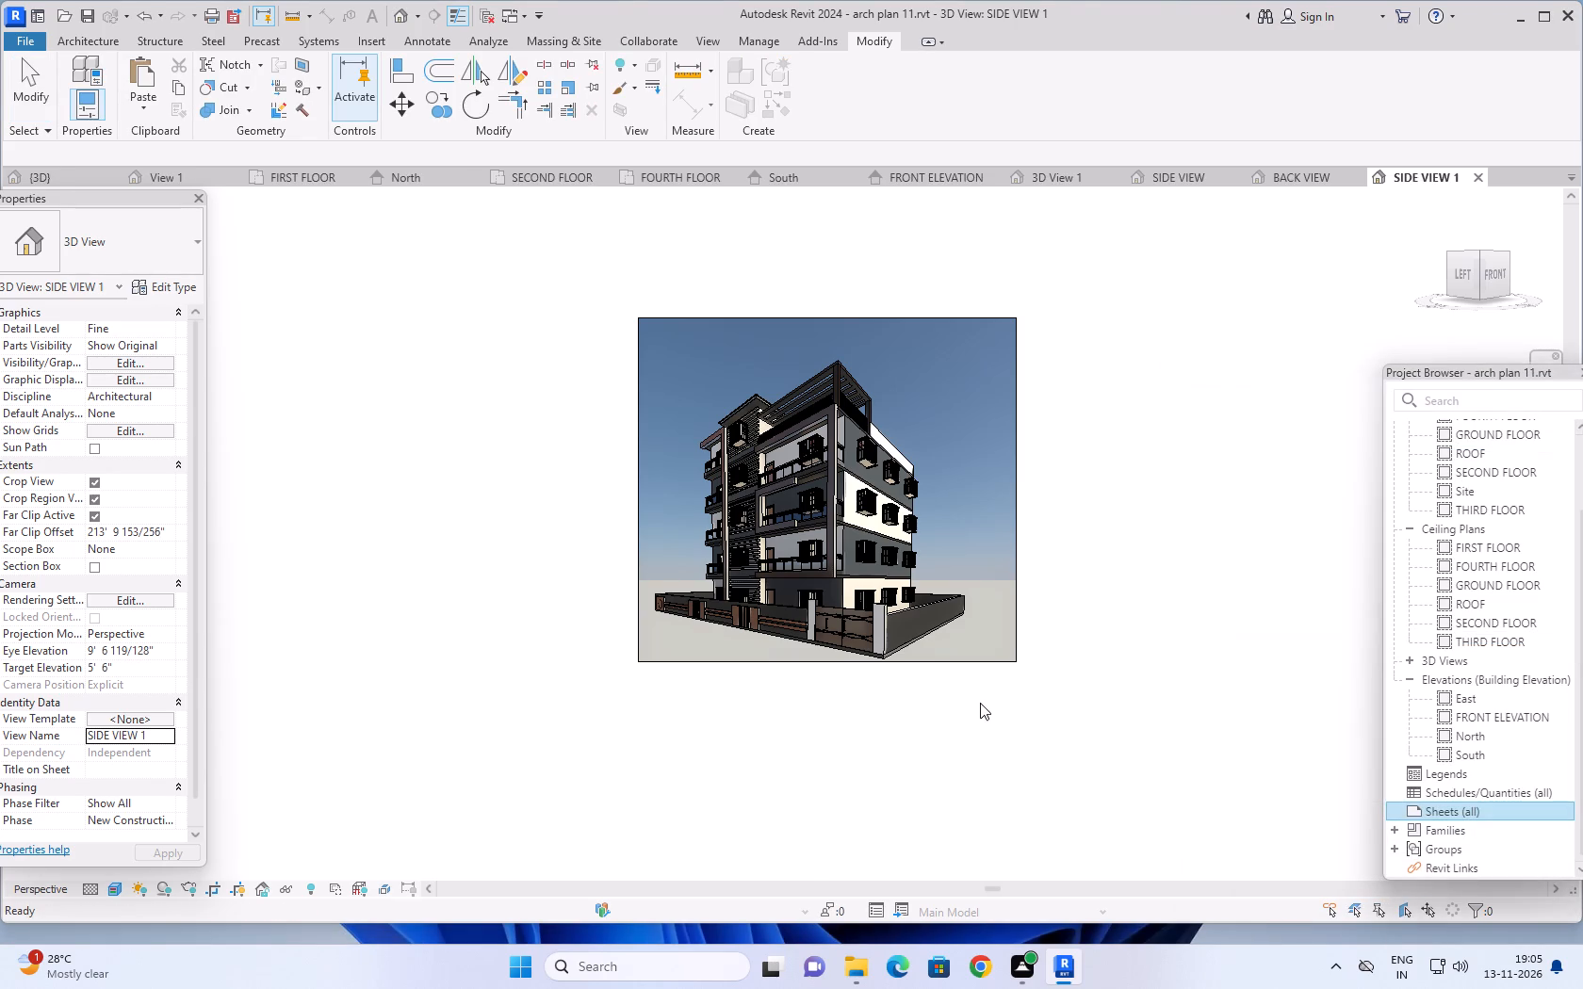
{"action": "scroll", "coordinate": [980, 703], "scroll_direction": "down", "scroll_amount": 1}
{"action": "middle_click_drag", "start_coordinate": [899, 657], "coordinate": [955, 647]}
{"action": "scroll", "coordinate": [959, 647], "scroll_direction": "down", "scroll_amount": 1}
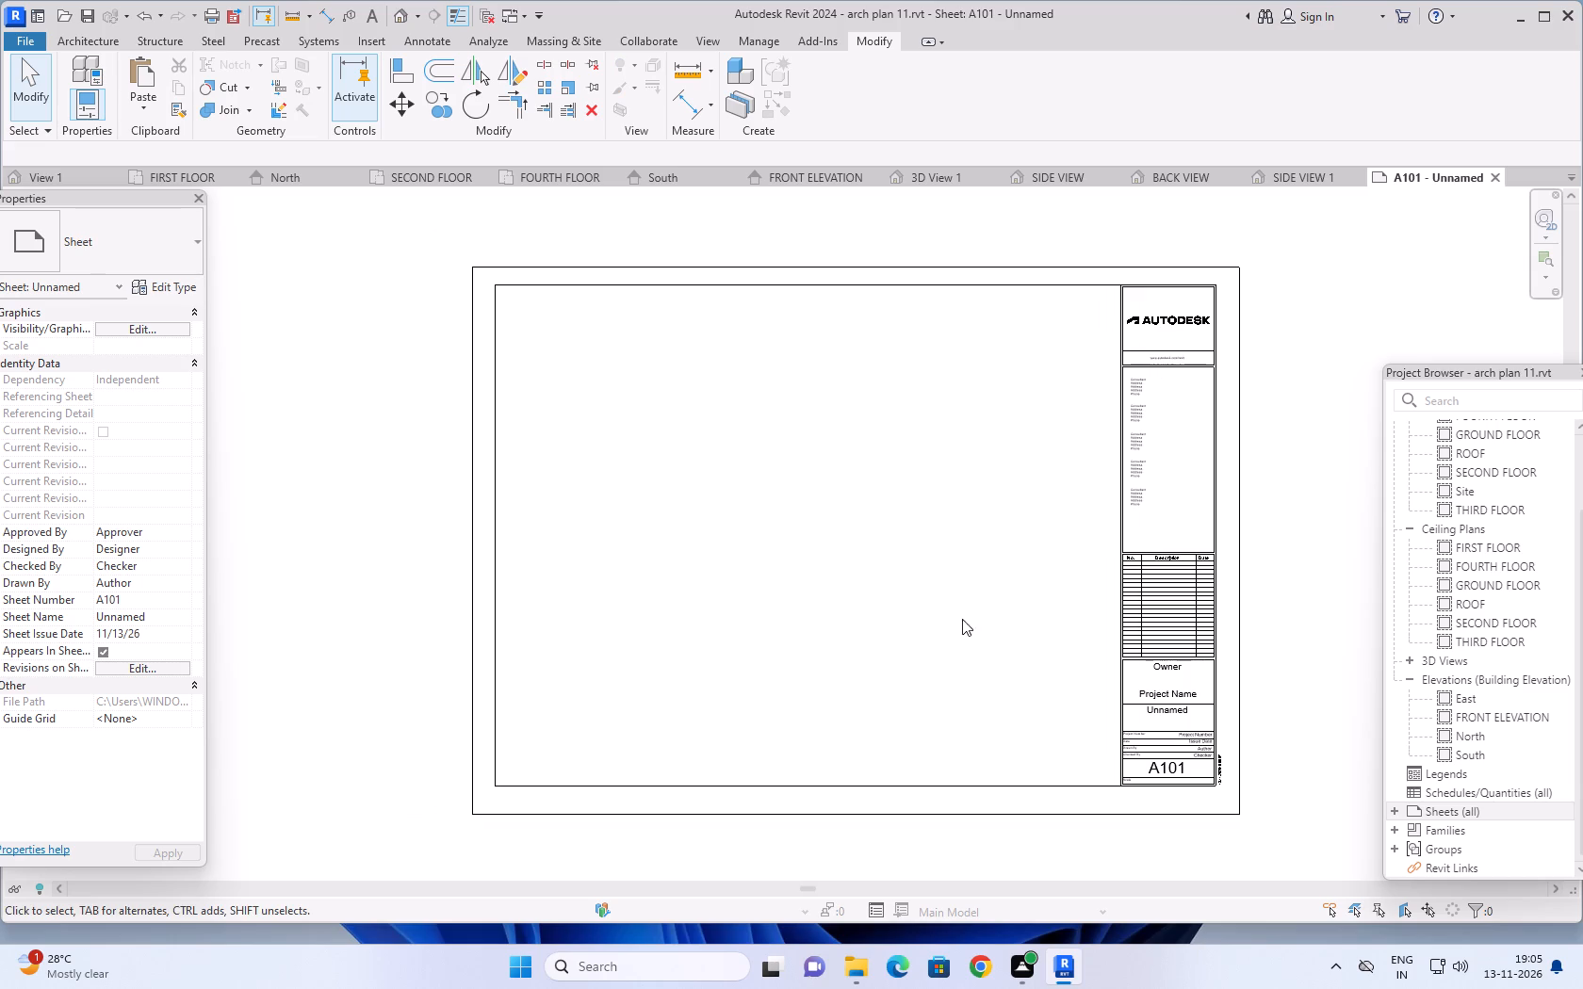
Place the FRONT ELEVATION view in the upper part of sheet A101.
{"action": "middle_click_drag", "start_coordinate": [962, 619], "coordinate": [969, 627]}
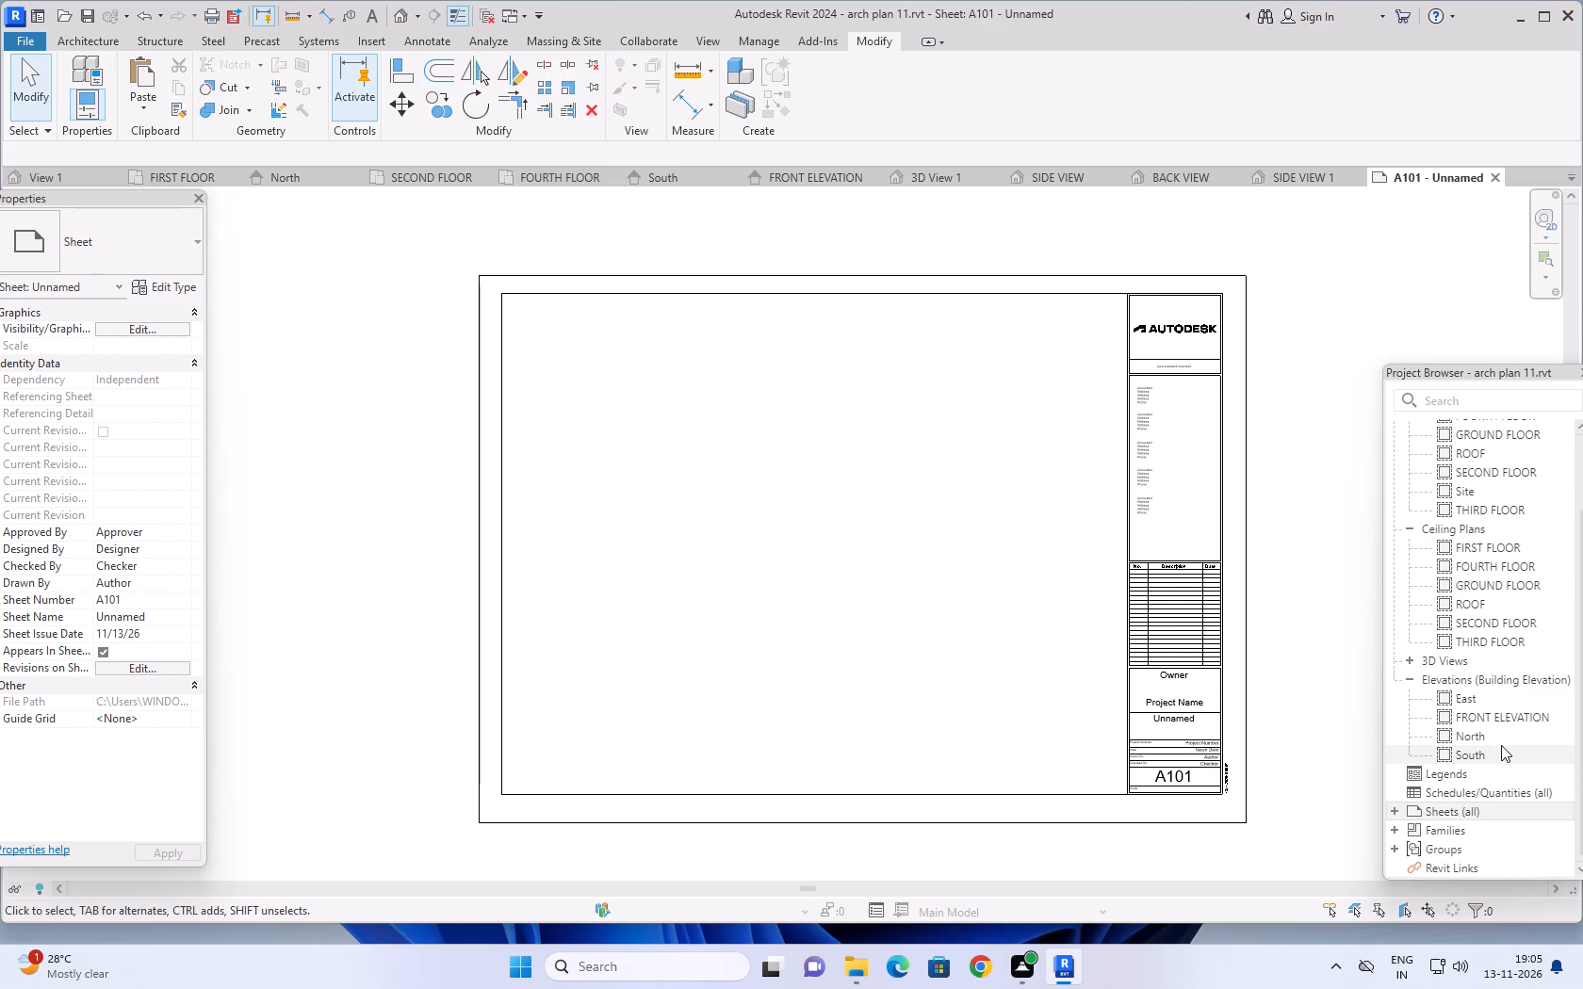
{"action": "left_click_drag", "start_coordinate": [1517, 712], "coordinate": [714, 380]}
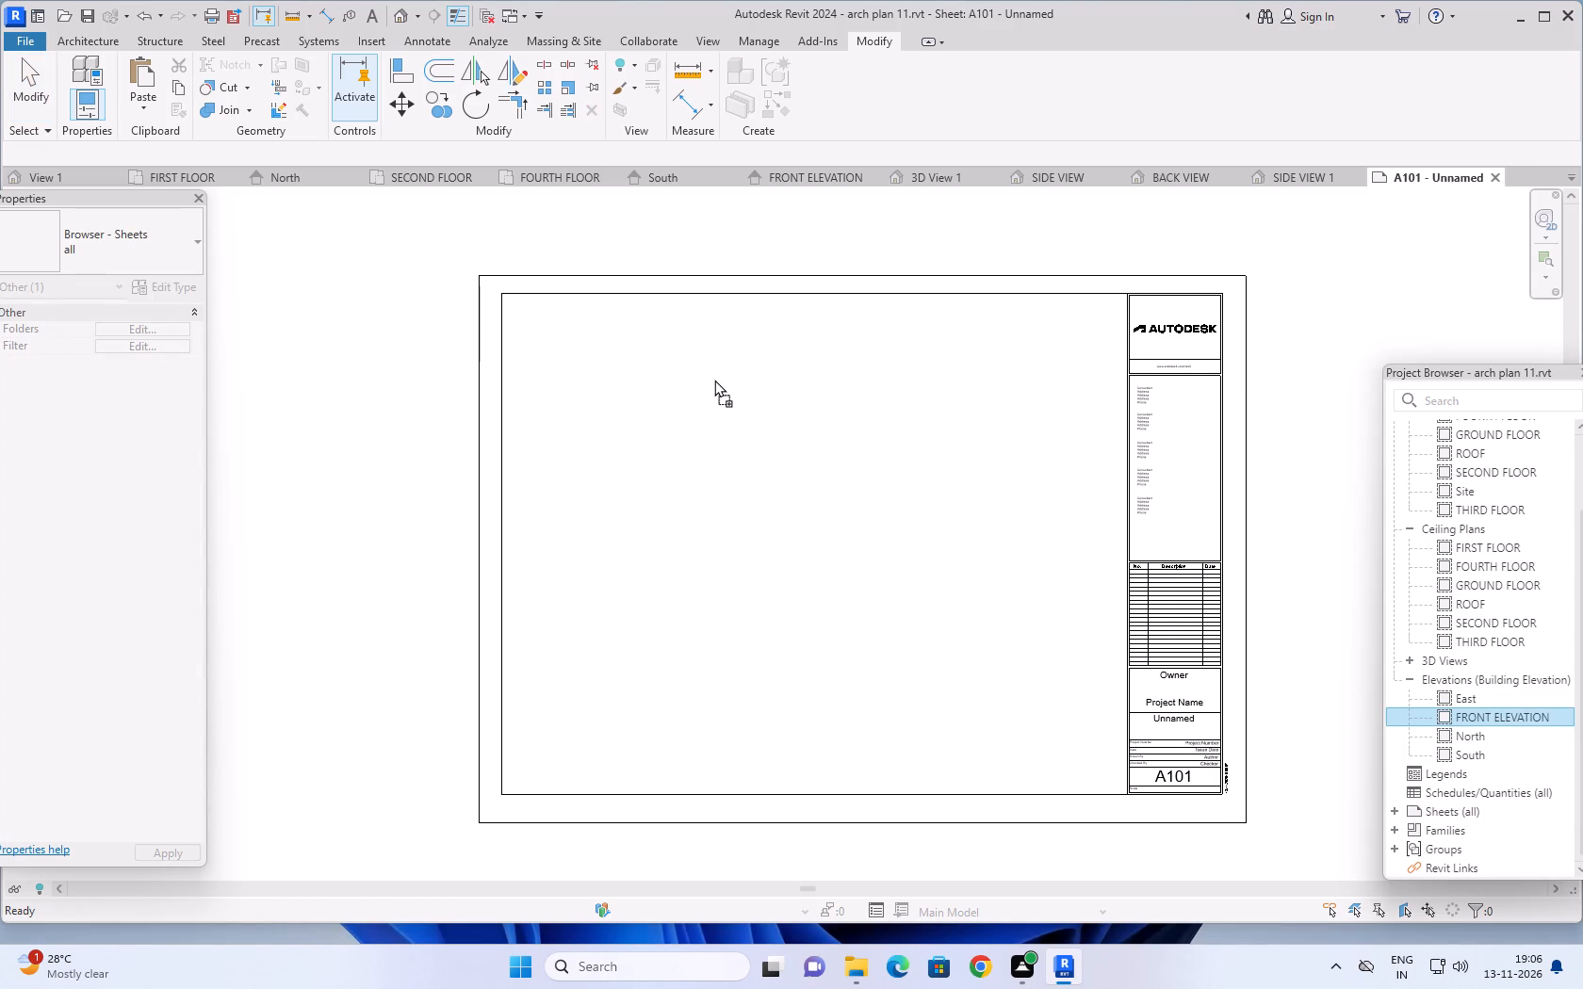
{"action": "left_click_drag", "start_coordinate": [714, 380], "coordinate": [713, 388]}
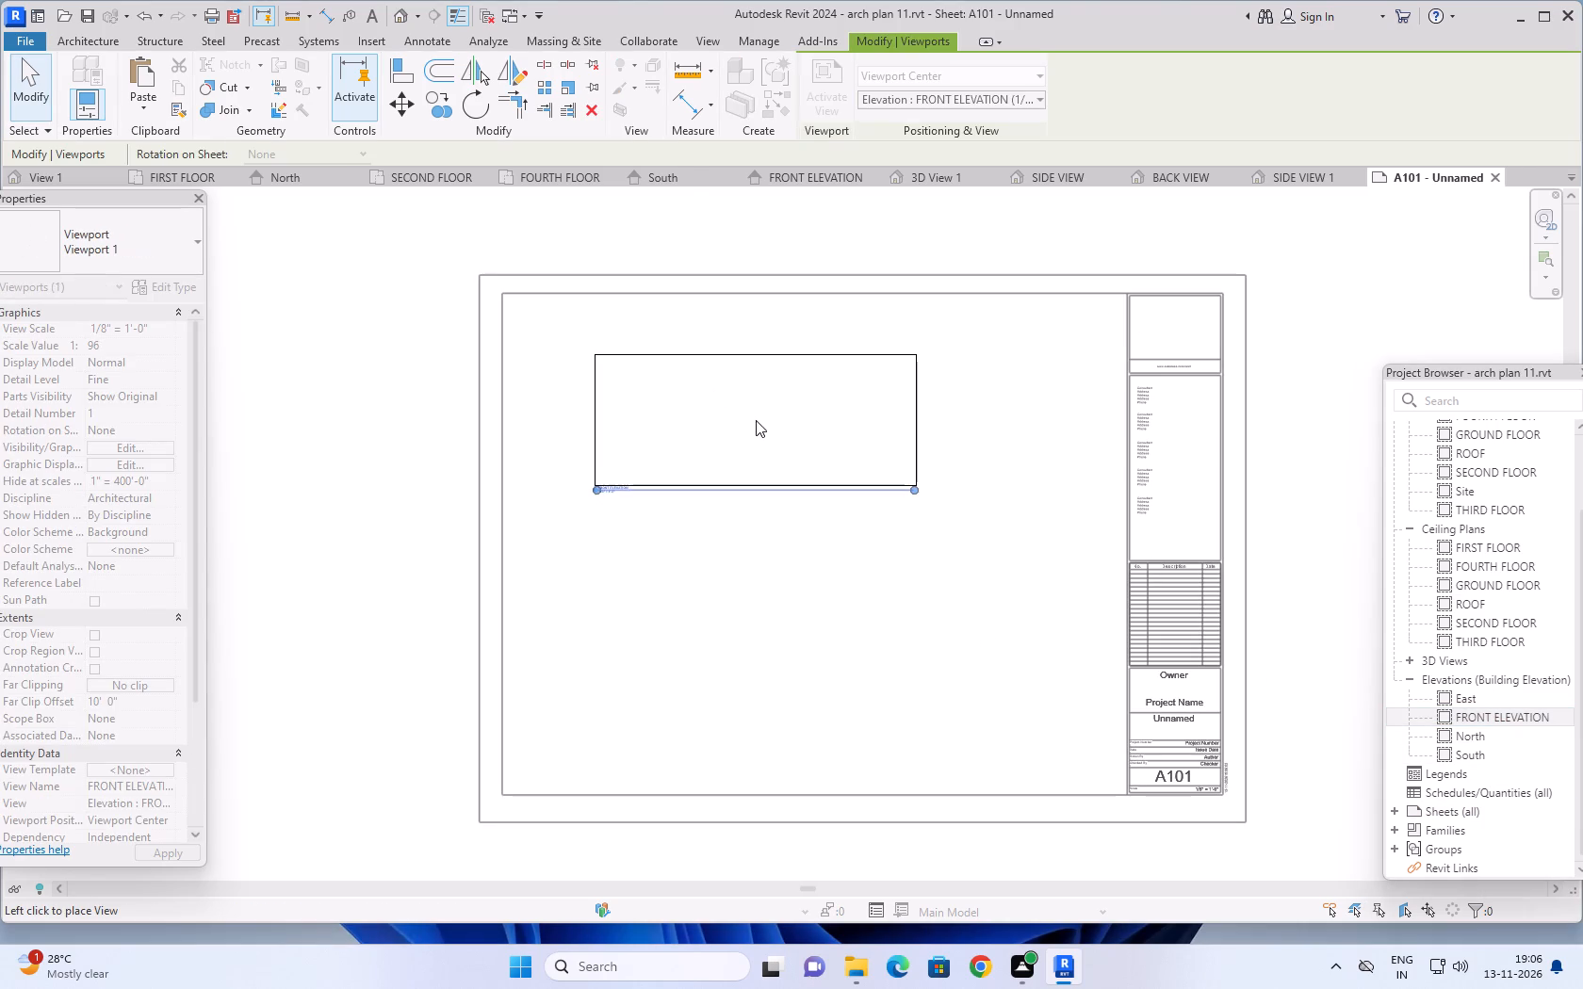
{"action": "left_click", "coordinate": [725, 378]}
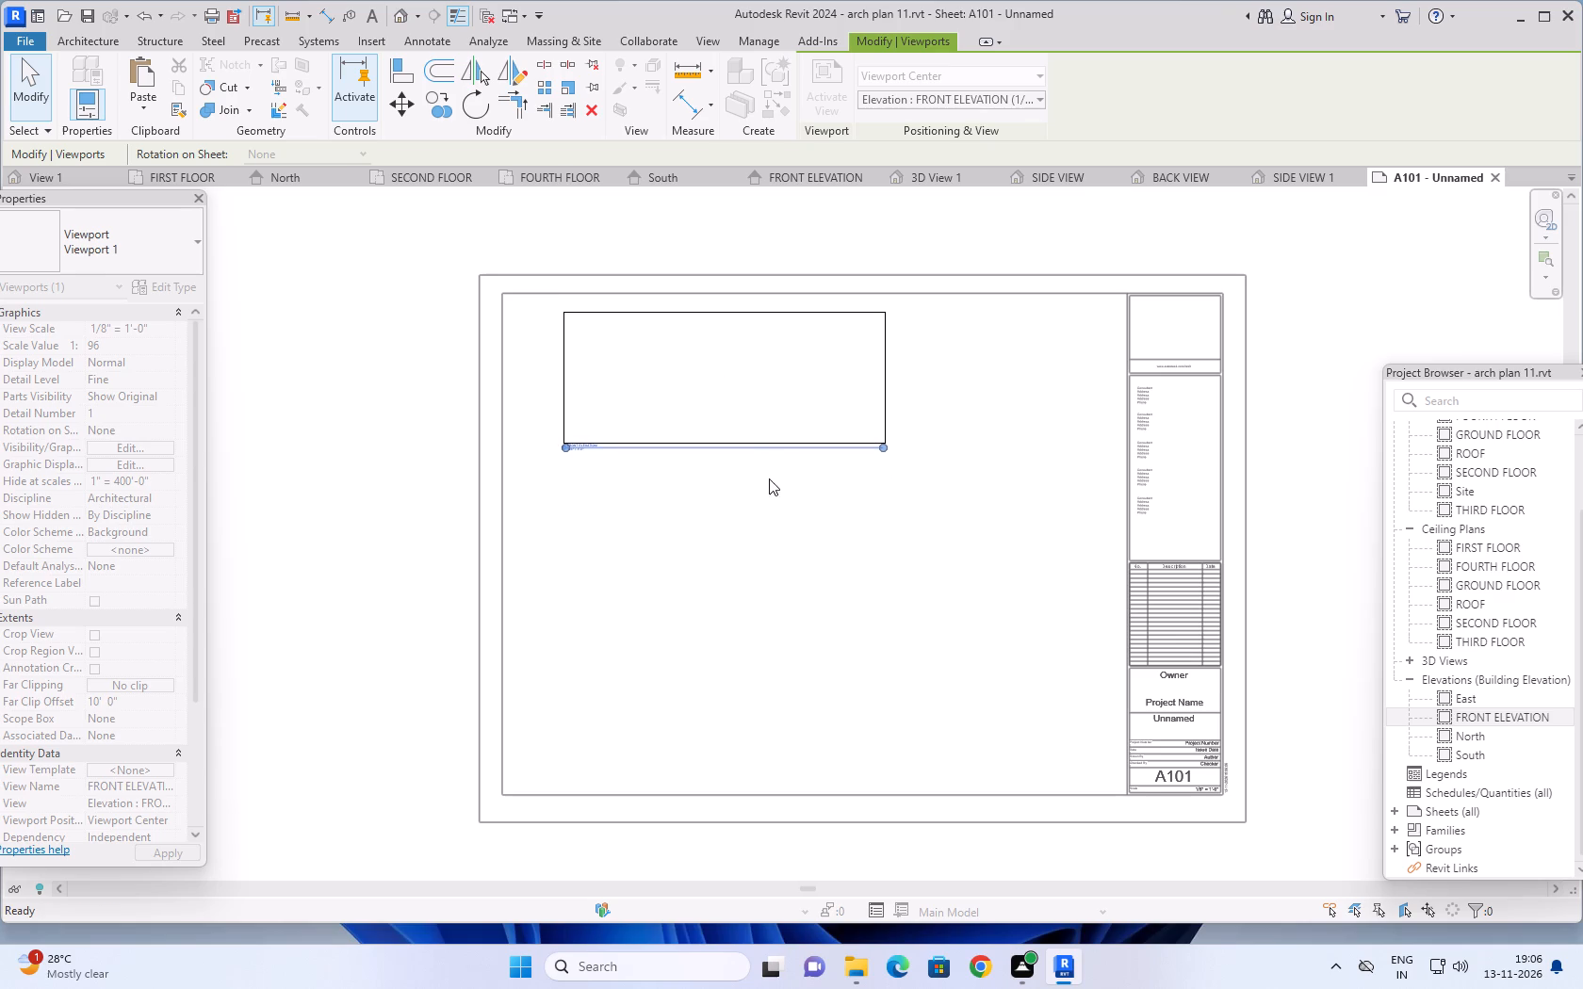
Give the FRONT ELEVATION viewport a custom view scale of 1:75.
{"action": "middle_click_drag", "start_coordinate": [762, 498], "coordinate": [782, 518]}
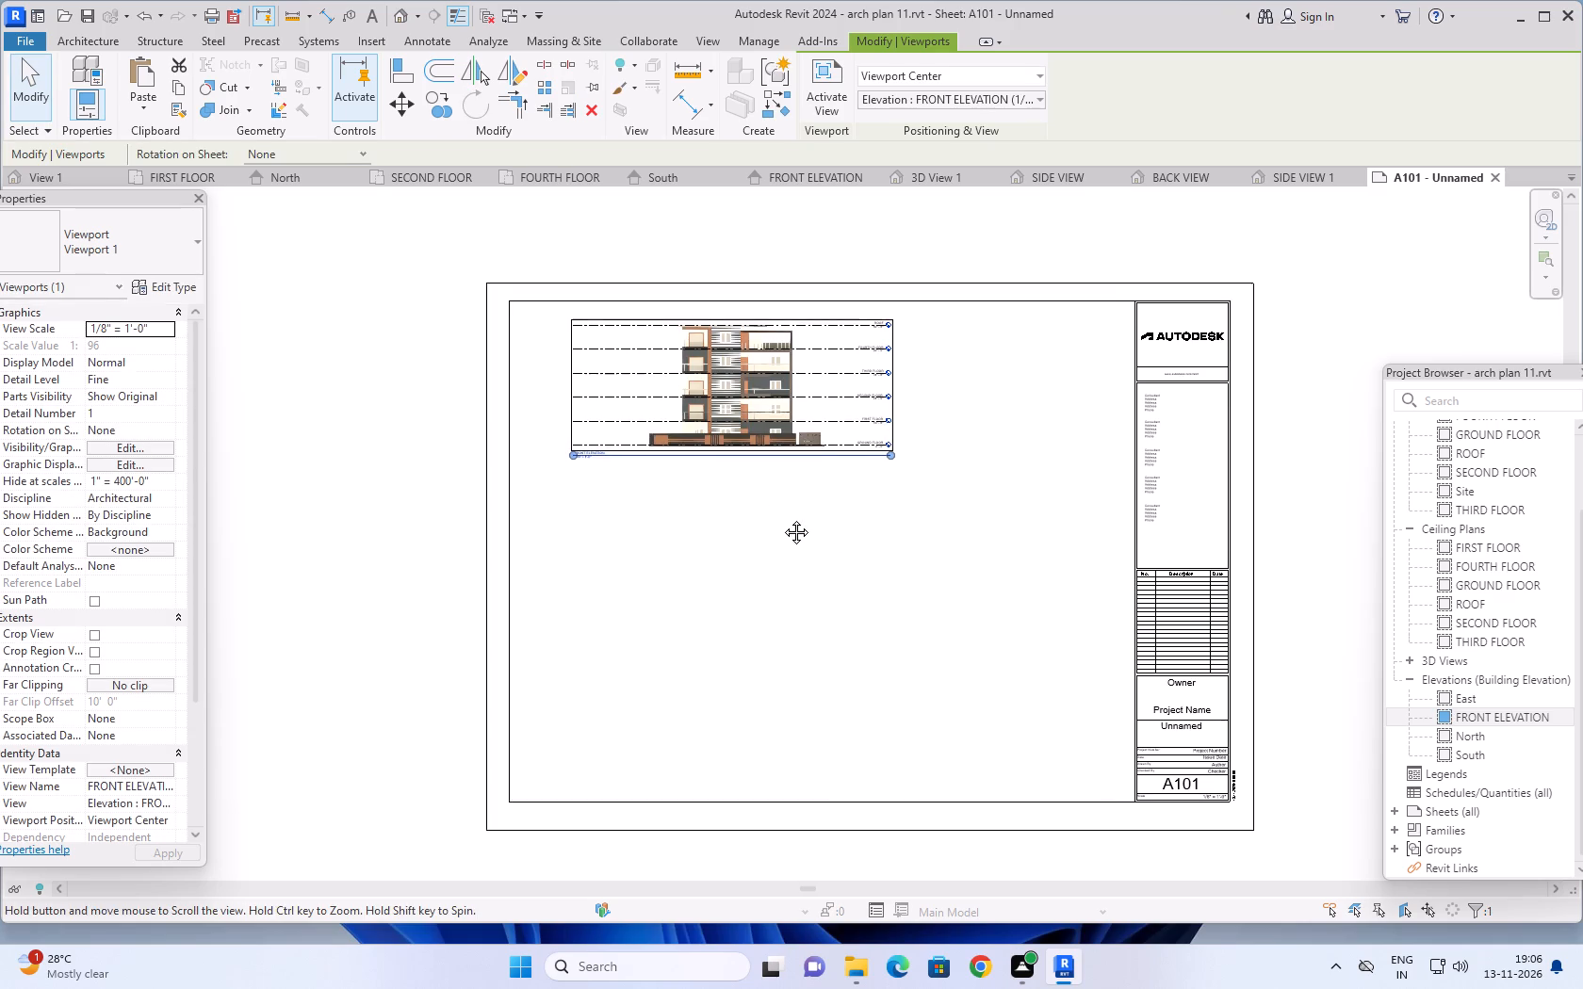
{"action": "middle_click_drag", "start_coordinate": [782, 518], "coordinate": [790, 527]}
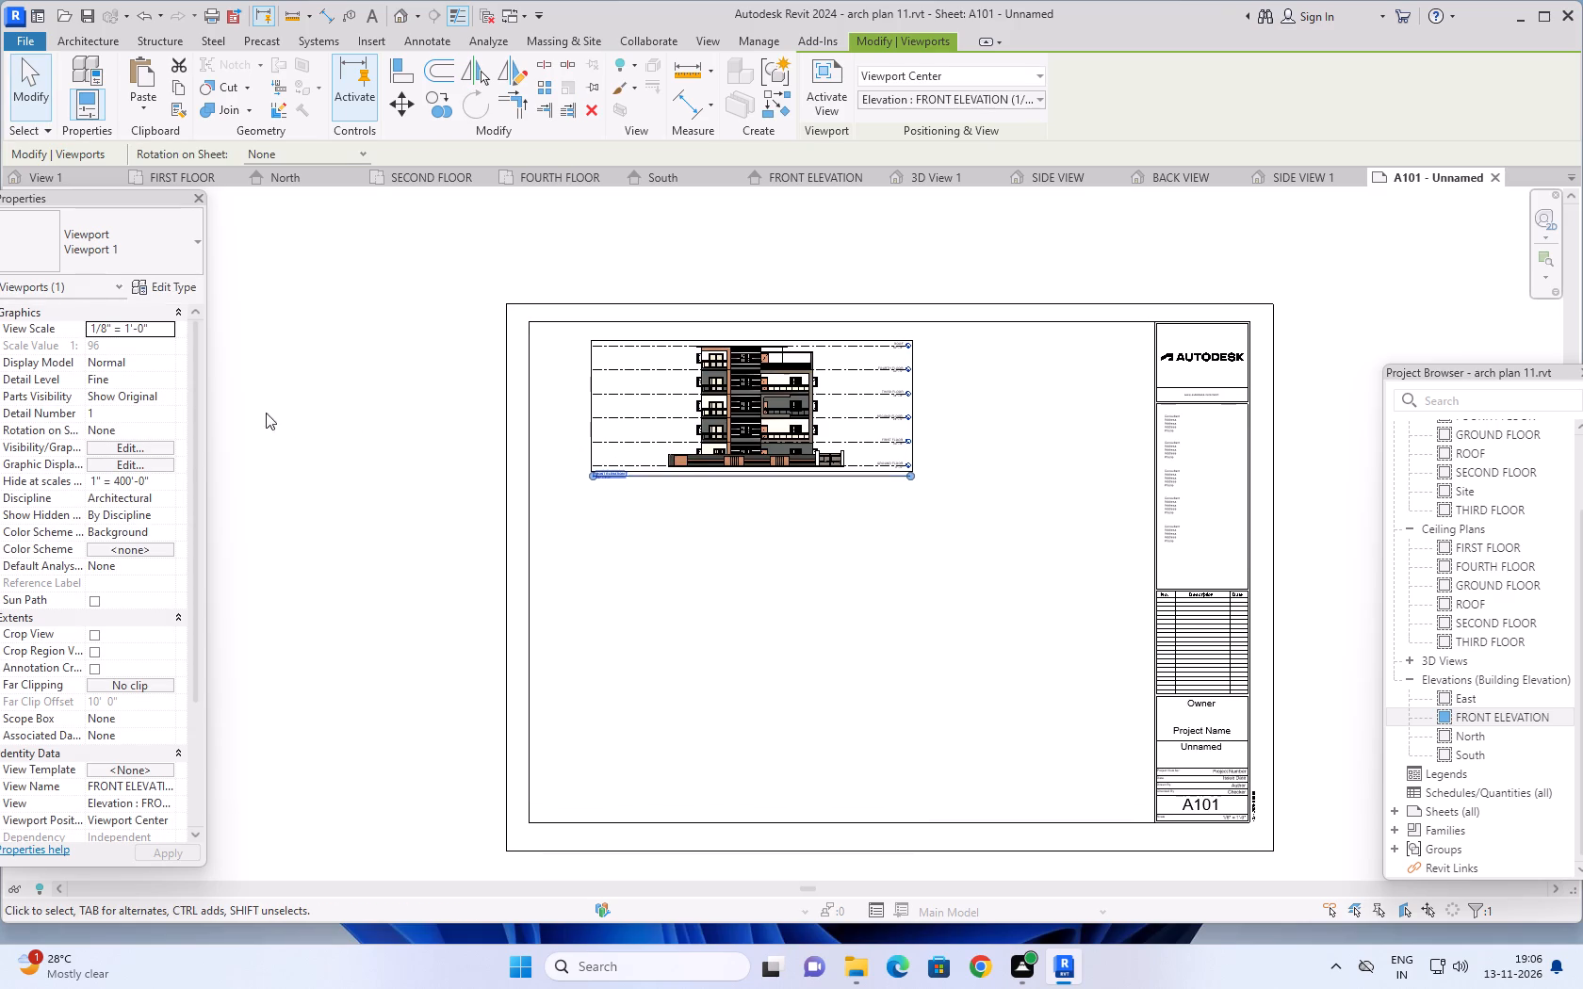
{"action": "left_click", "coordinate": [165, 330]}
{"action": "scroll", "coordinate": [155, 354], "scroll_direction": "up", "scroll_amount": 10}
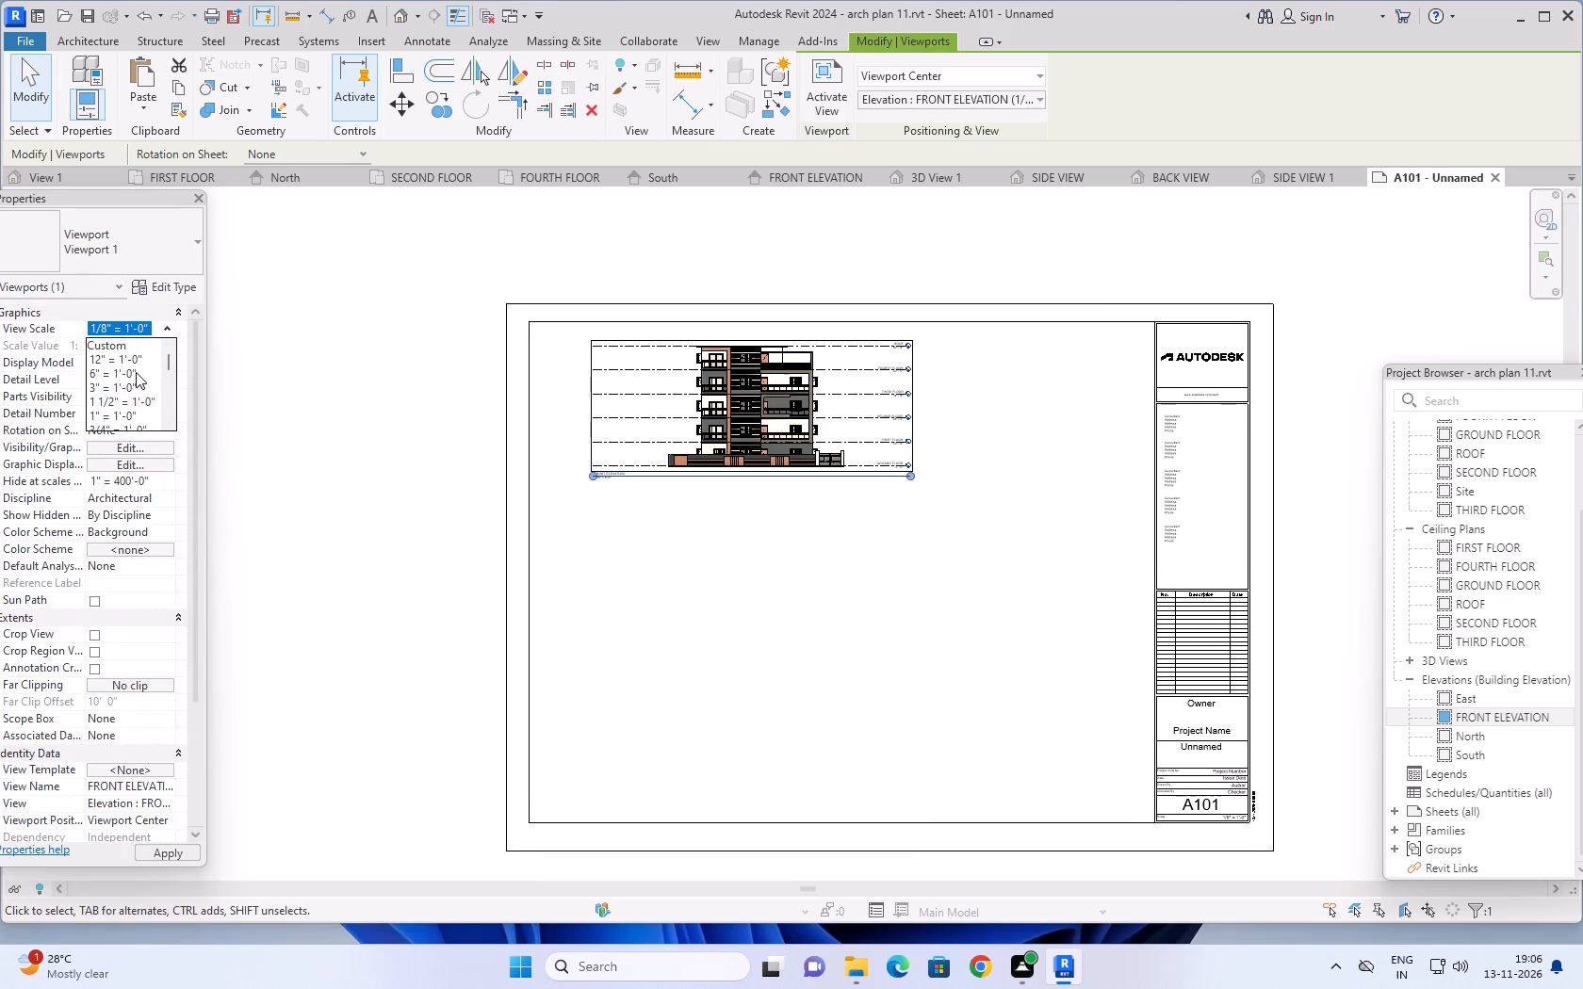
{"action": "left_click", "coordinate": [127, 344]}
{"action": "left_click", "coordinate": [133, 349]}
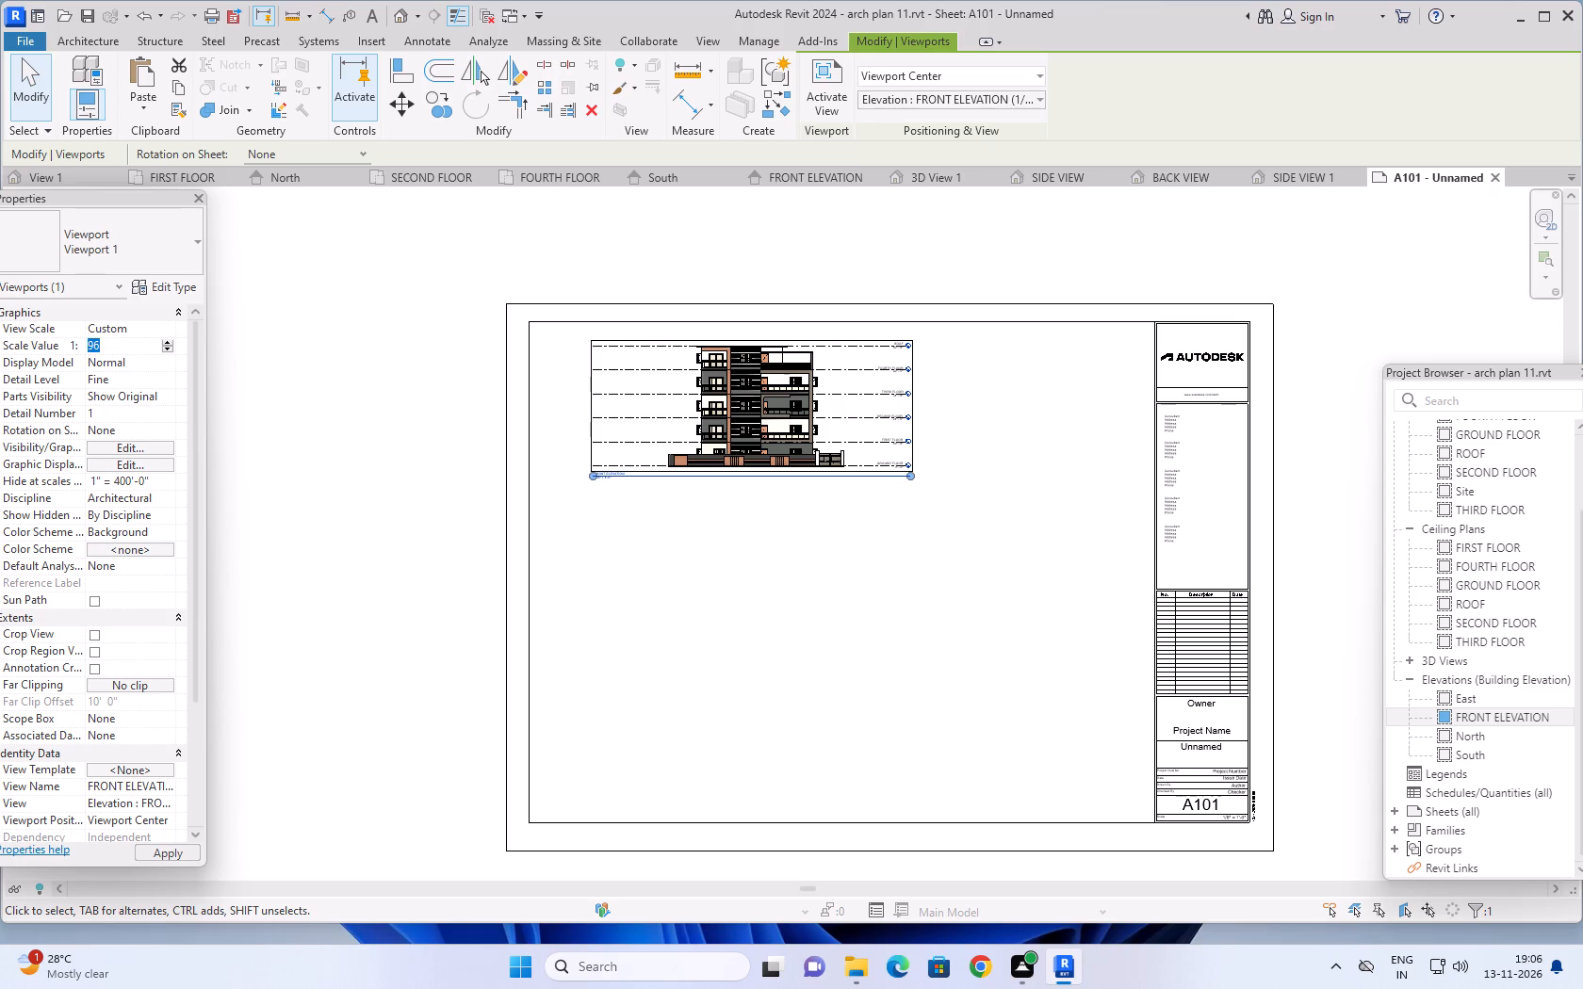
{"action": "type", "text": "75"}
{"action": "key", "text": "Return"}
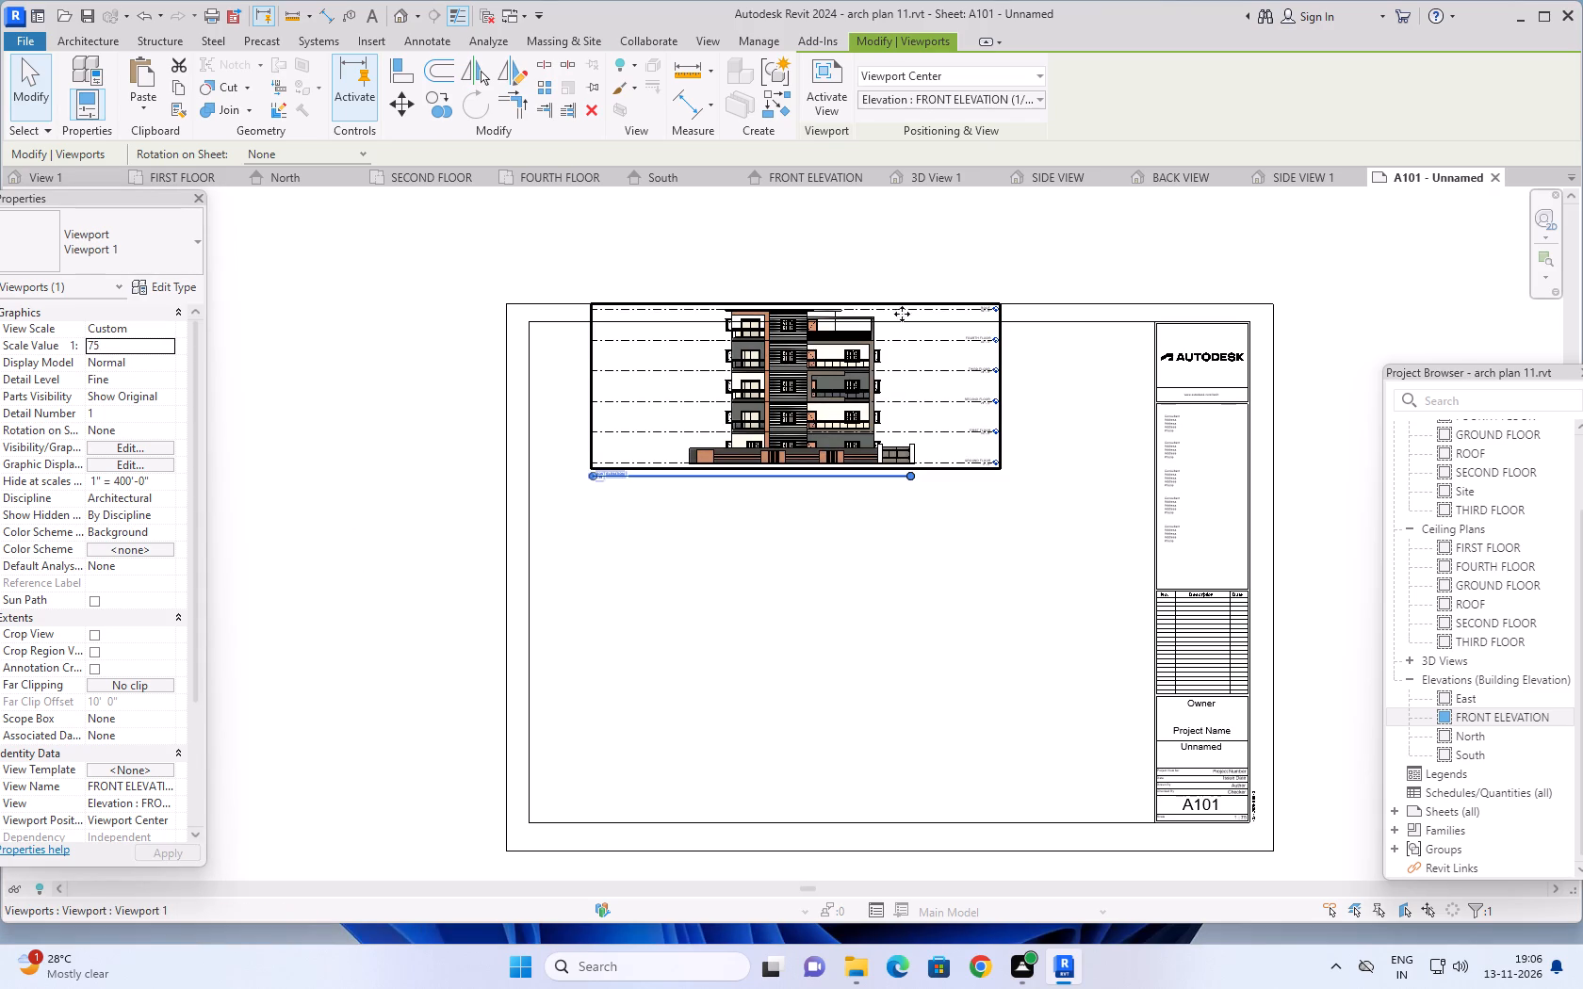
Move the FRONT ELEVATION viewport down and right so it sits inside the sheet border at the top centre.
{"action": "left_click_drag", "start_coordinate": [899, 308], "coordinate": [933, 332]}
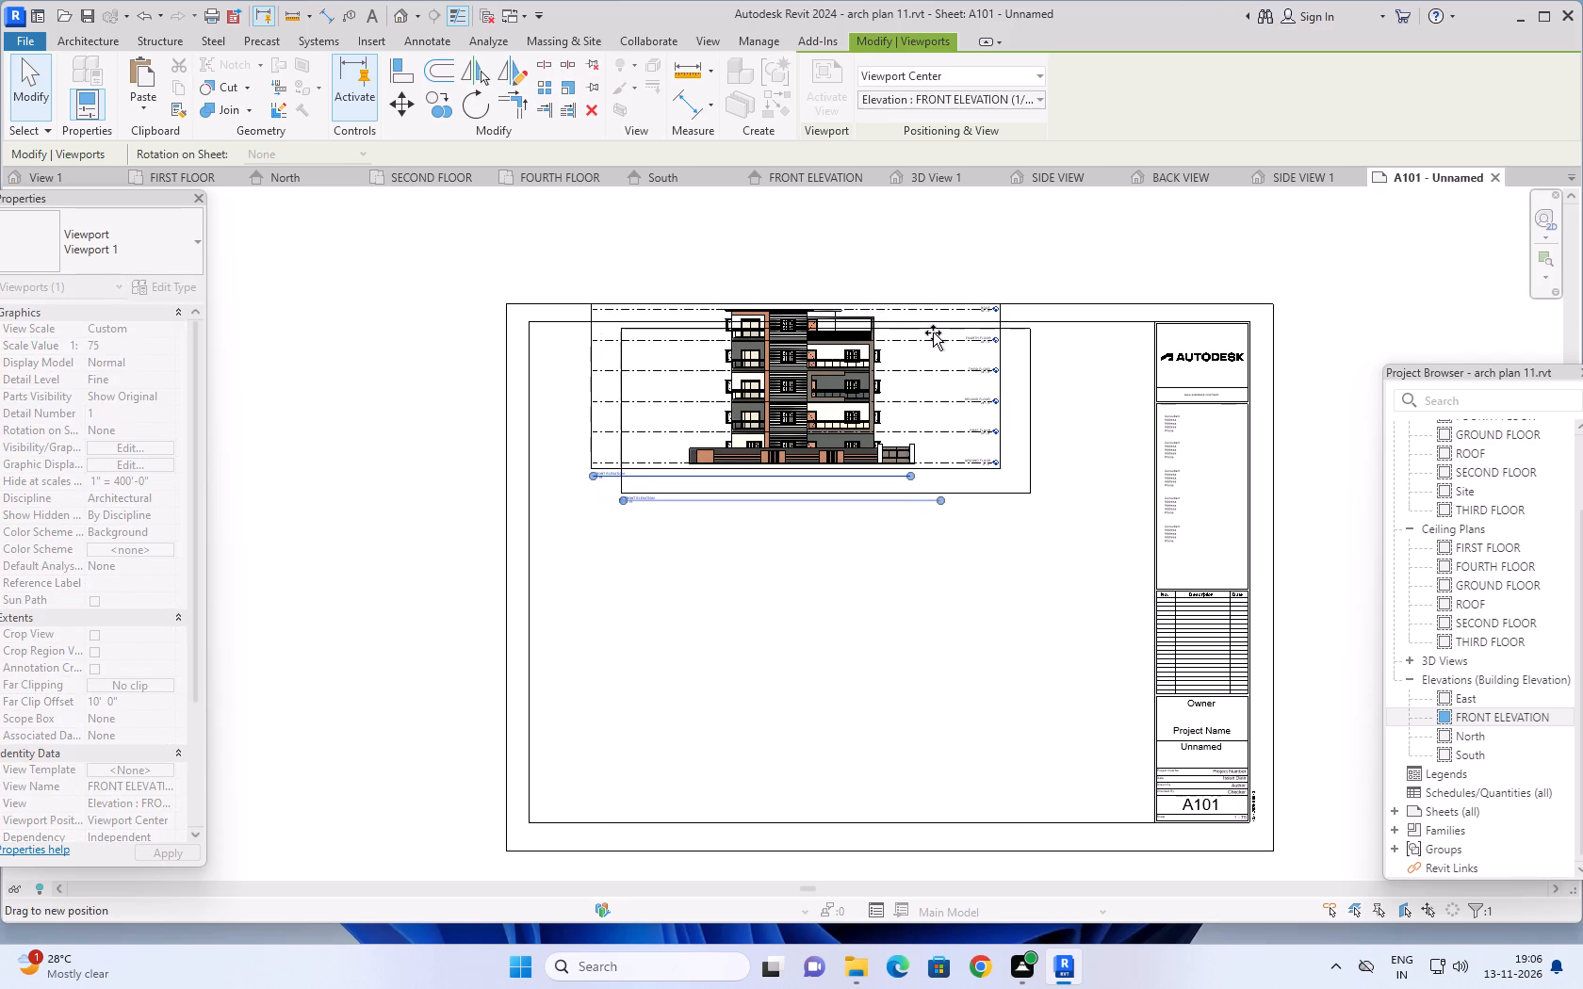
{"action": "left_click_drag", "start_coordinate": [933, 332], "coordinate": [952, 332]}
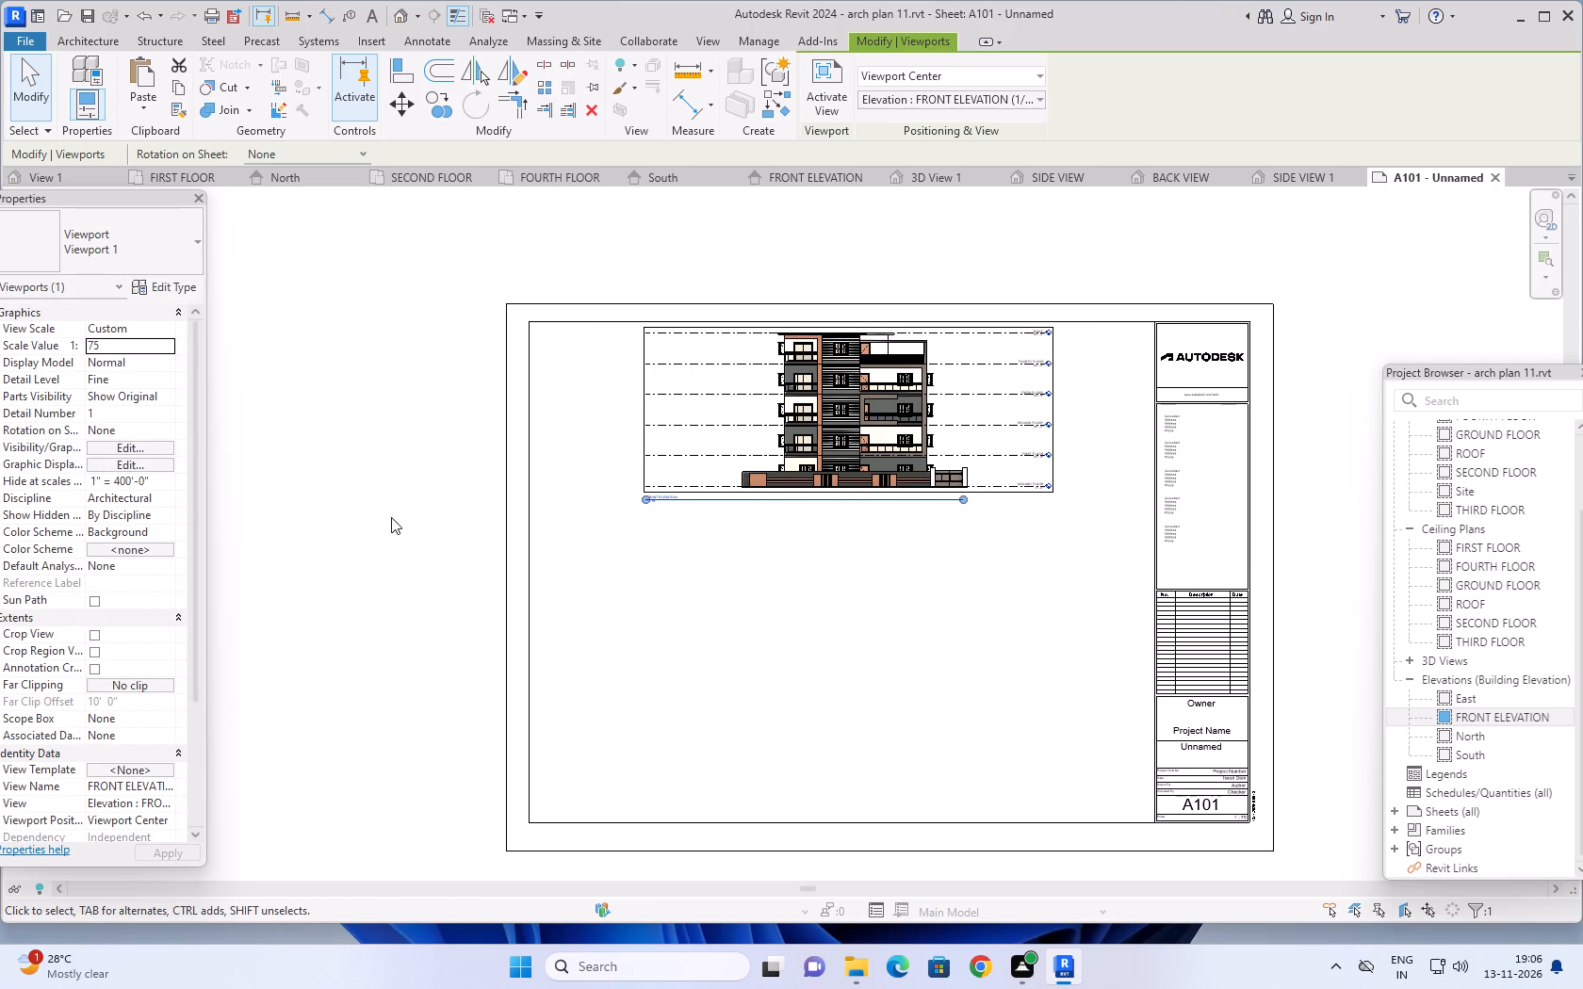
{"action": "middle_click_drag", "start_coordinate": [390, 514], "coordinate": [376, 462]}
{"action": "key", "text": "Escape"}
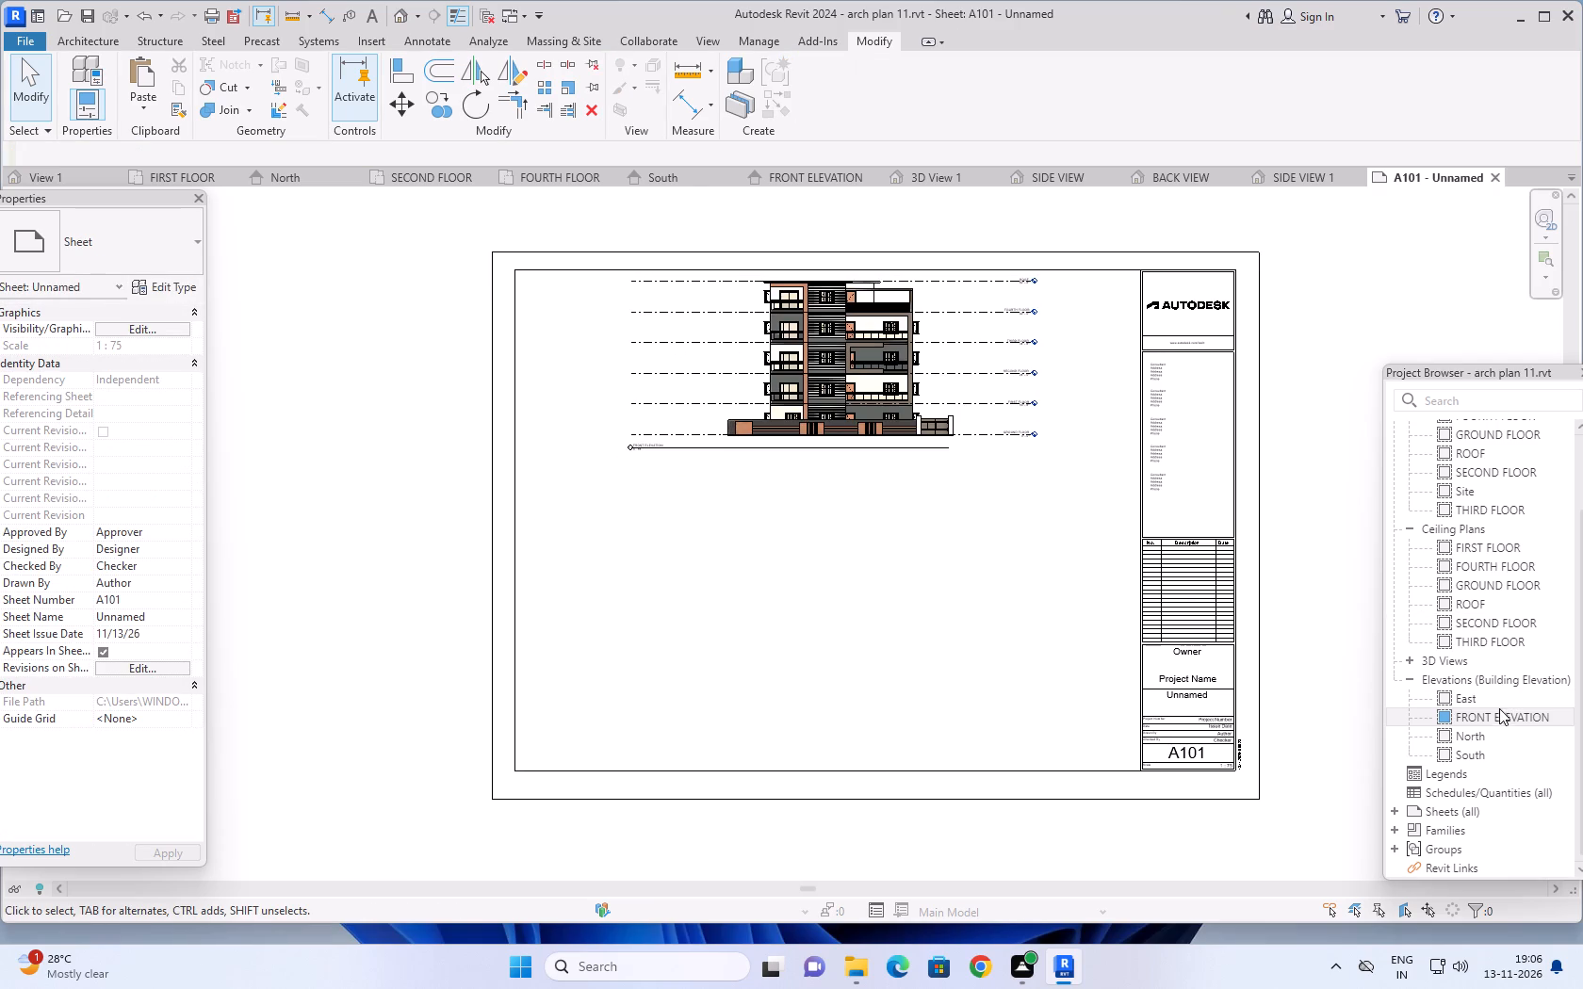
Place the SIDE VIEW 1 perspective in the lower-left part of sheet A101, below the front elevation.
{"action": "scroll", "coordinate": [1498, 706], "scroll_direction": "down", "scroll_amount": 1}
{"action": "left_click", "coordinate": [1413, 658]}
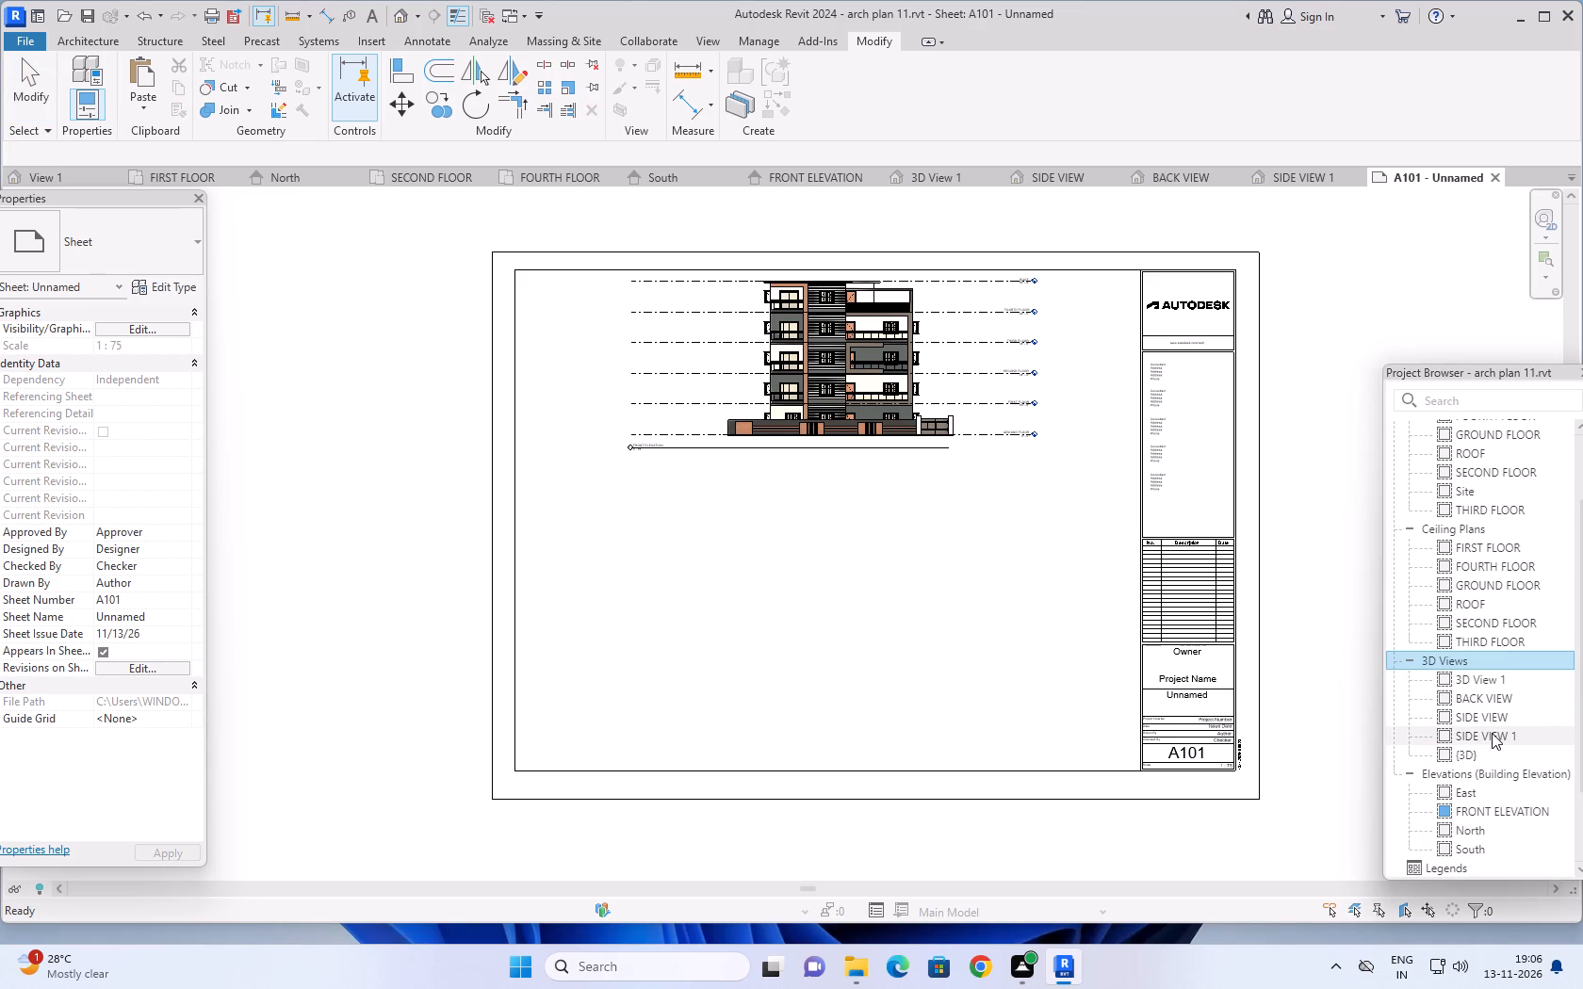
{"action": "left_click_drag", "start_coordinate": [1492, 733], "coordinate": [827, 701]}
{"action": "left_click_drag", "start_coordinate": [827, 701], "coordinate": [630, 581]}
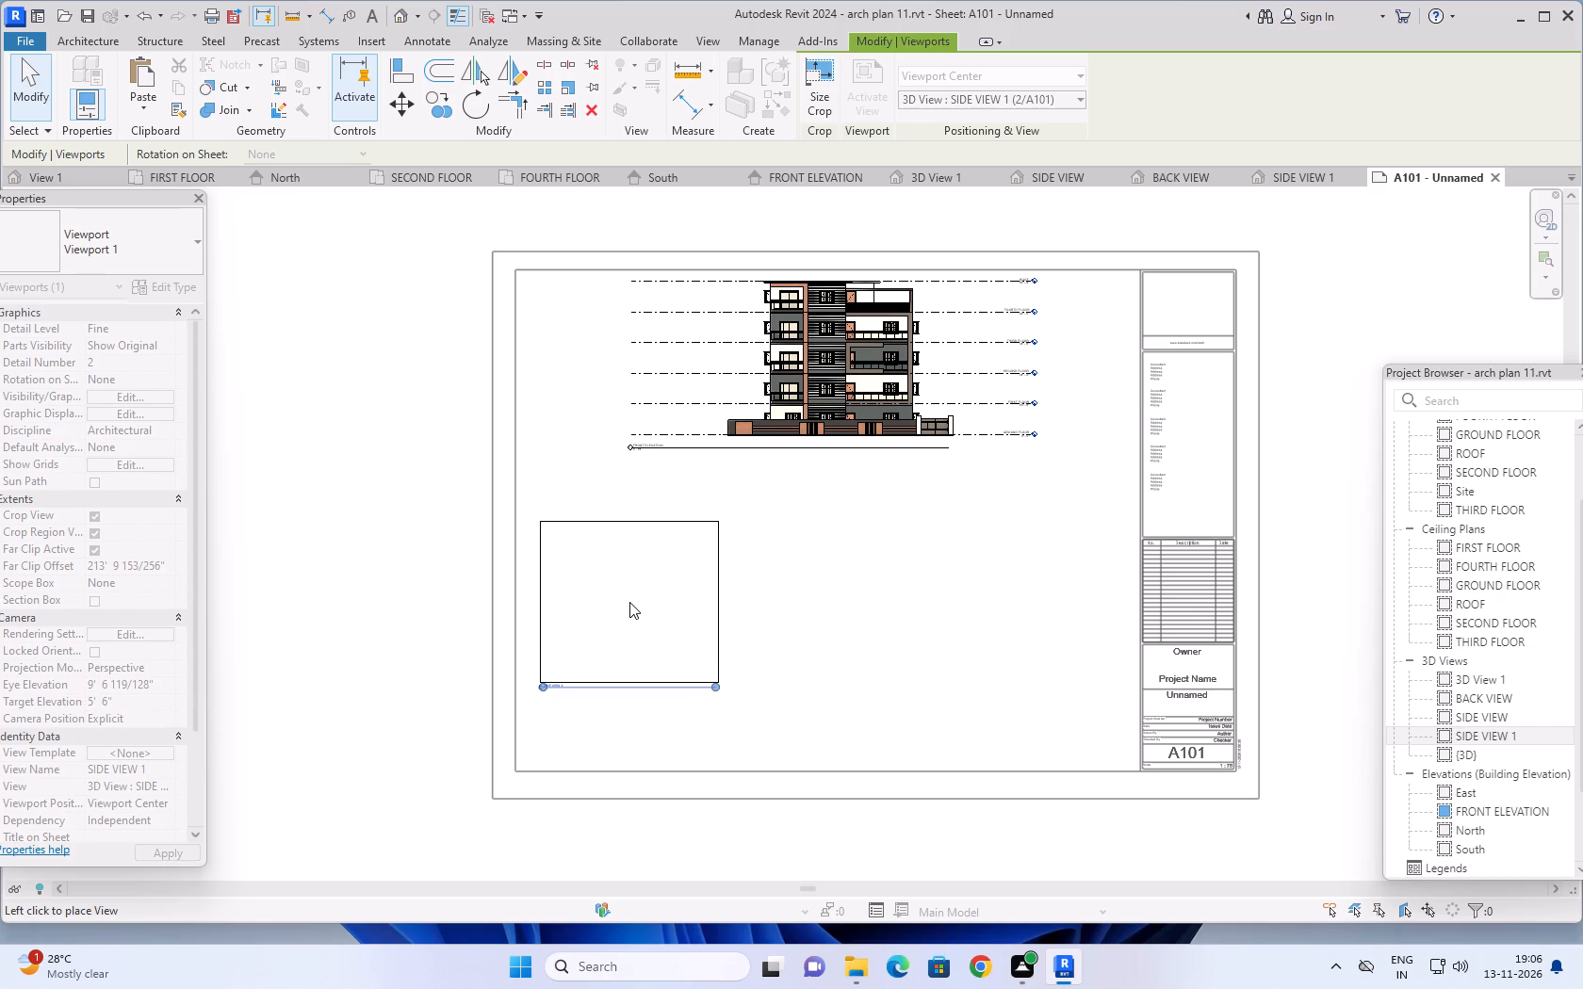
{"action": "left_click", "coordinate": [629, 602]}
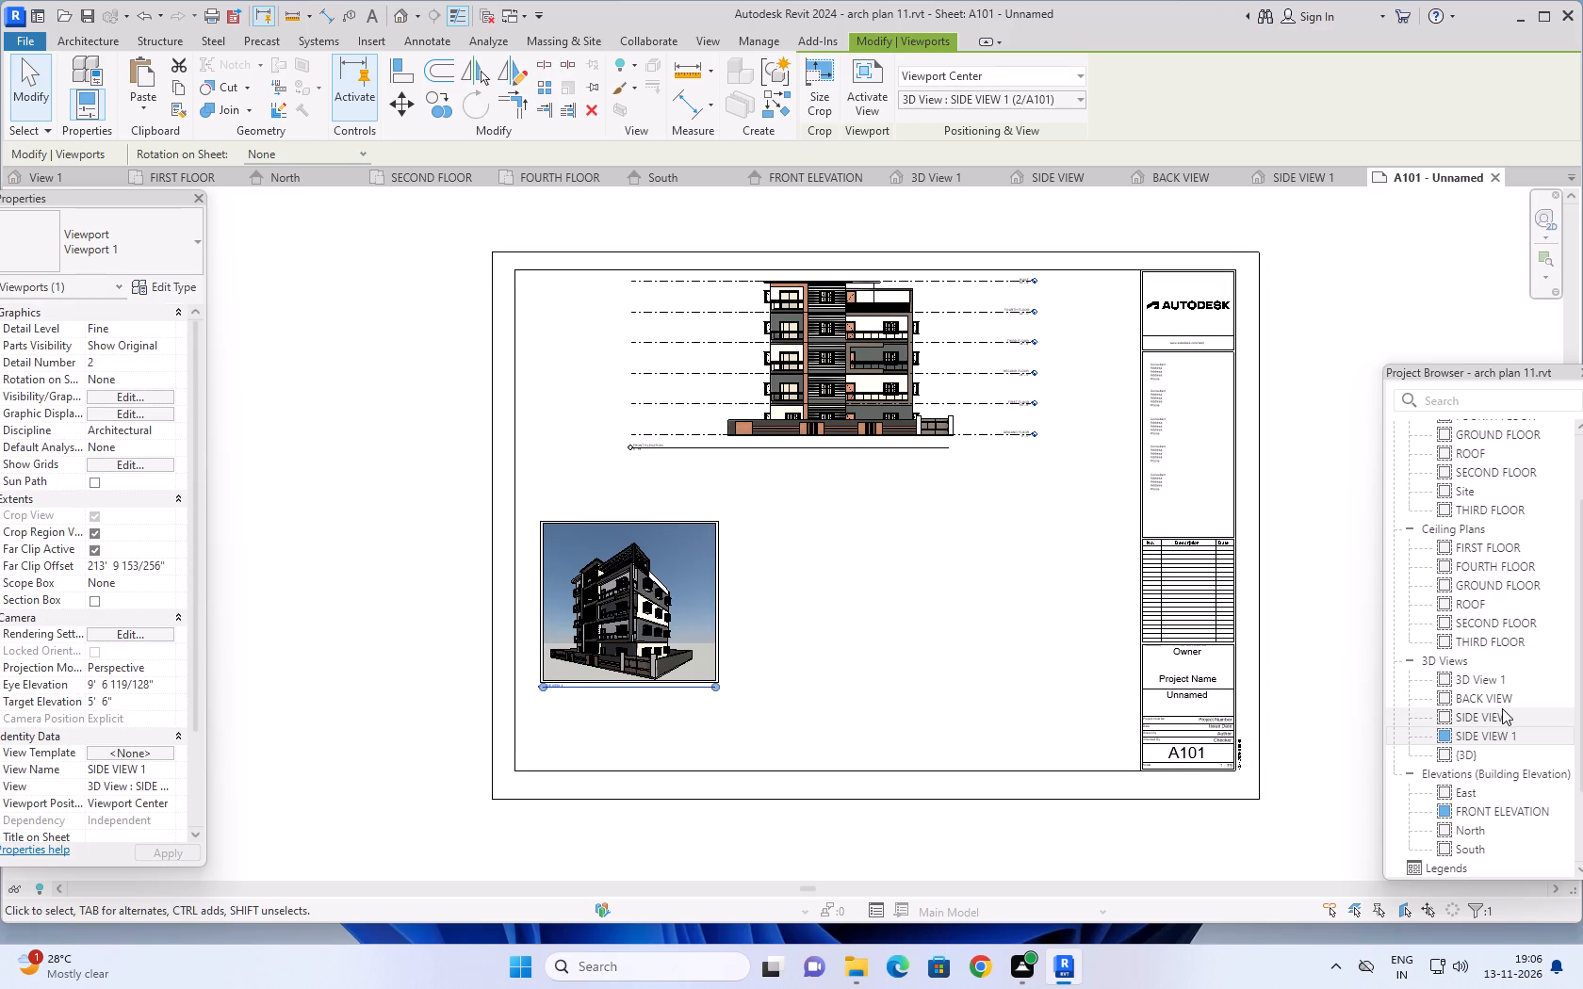
Place the BACK VIEW perspective beside SIDE VIEW 1 in the lower middle of the sheet.
{"action": "left_click_drag", "start_coordinate": [1506, 698], "coordinate": [857, 600]}
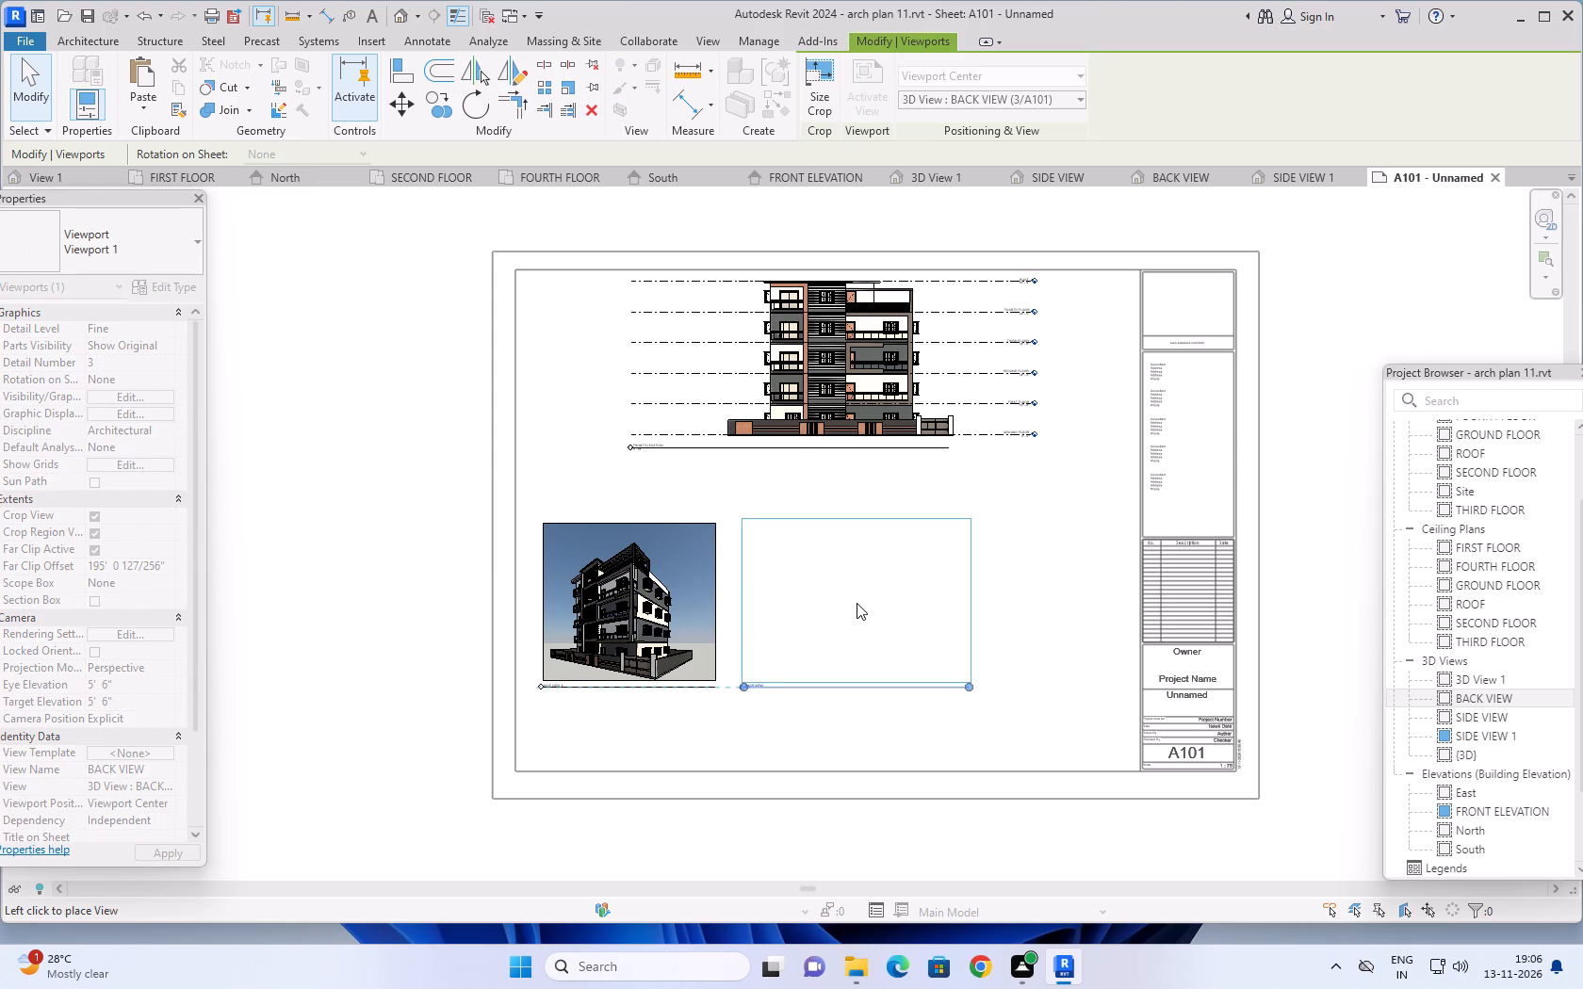
{"action": "left_click", "coordinate": [857, 603]}
{"action": "scroll", "coordinate": [1077, 711], "scroll_direction": "down", "scroll_amount": 1}
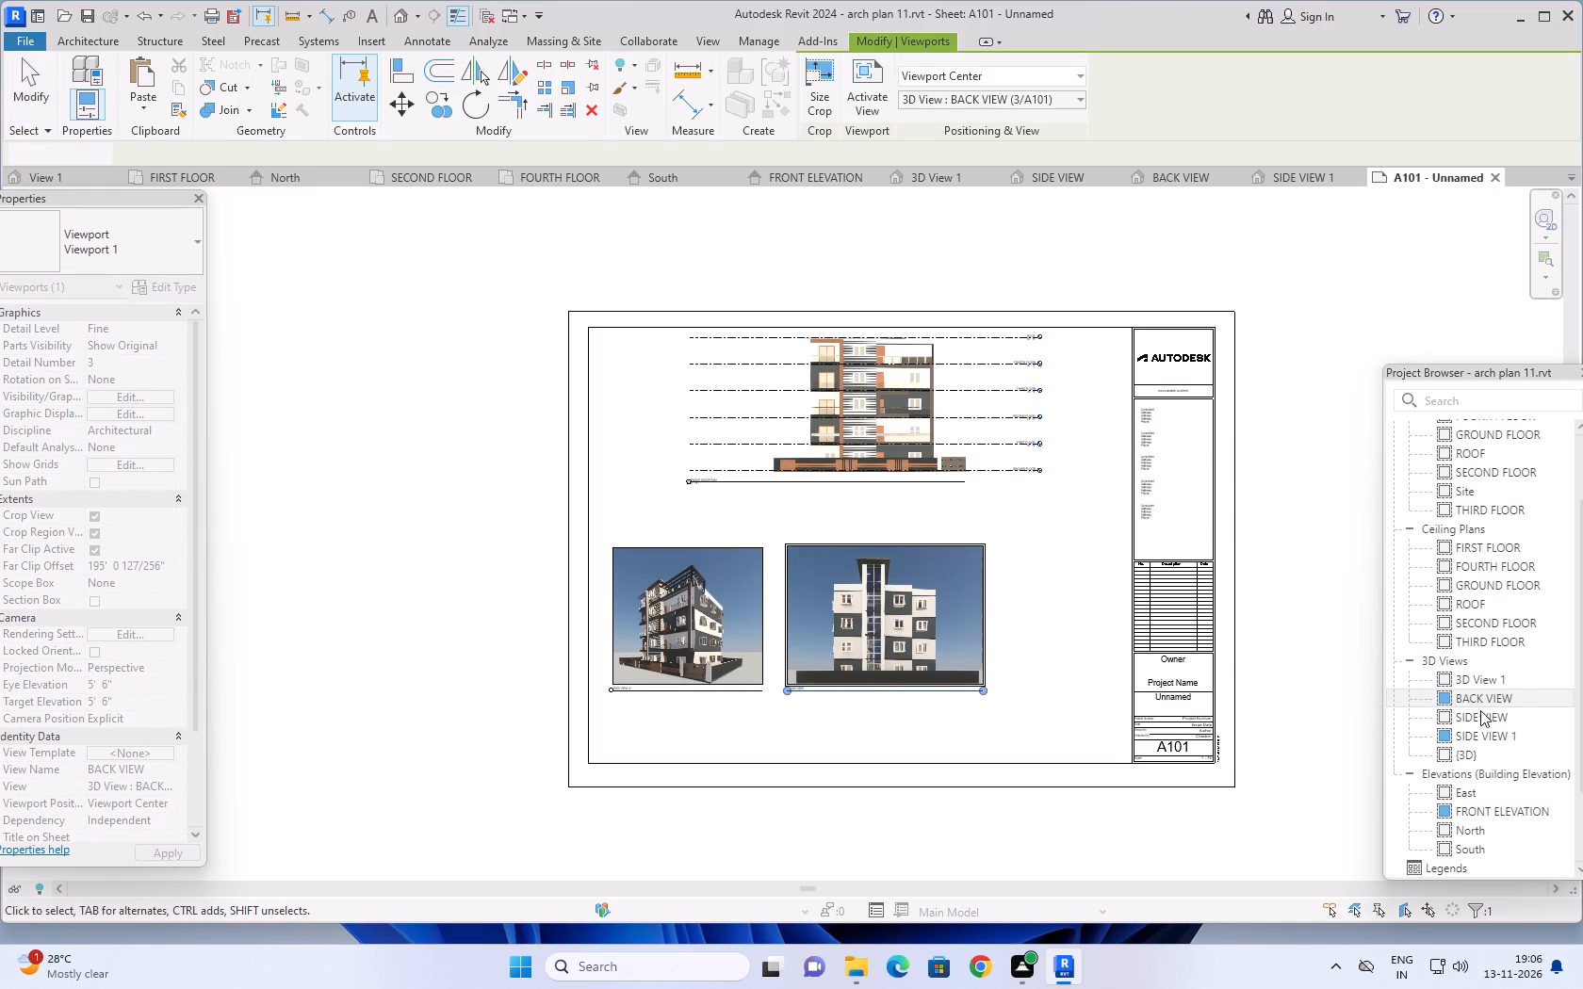
Place the SIDE VIEW perspective to the right of BACK VIEW, at the lower-right end of the drawing area.
{"action": "left_click_drag", "start_coordinate": [1508, 717], "coordinate": [1107, 663]}
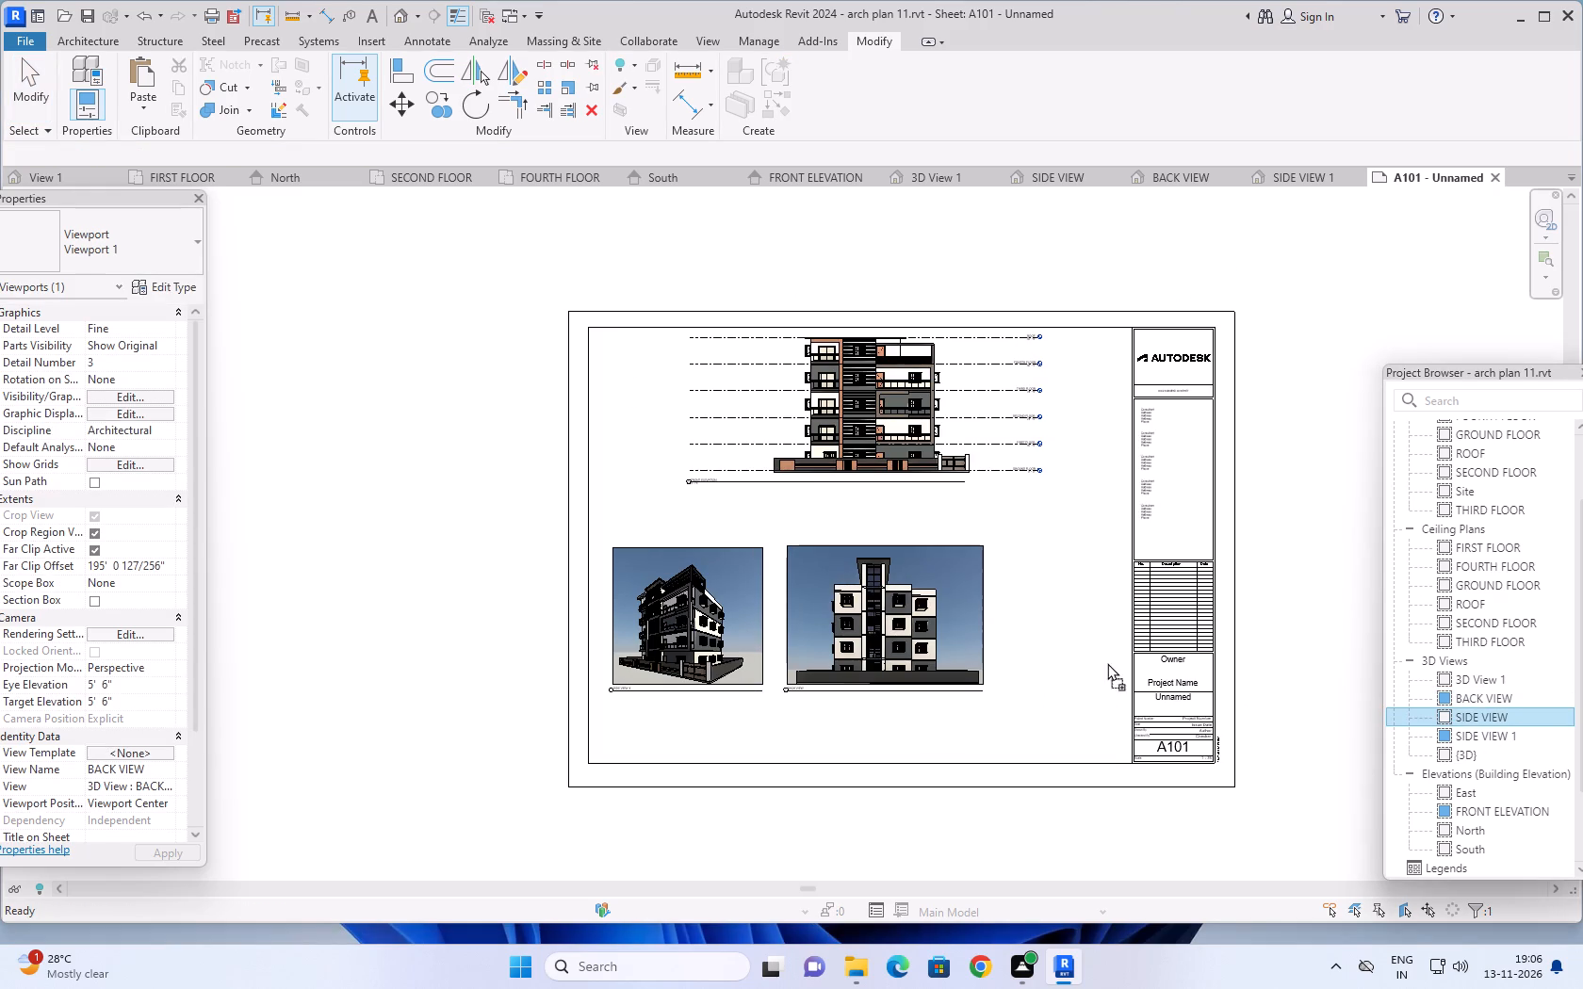
{"action": "left_click_drag", "start_coordinate": [1107, 663], "coordinate": [1065, 617]}
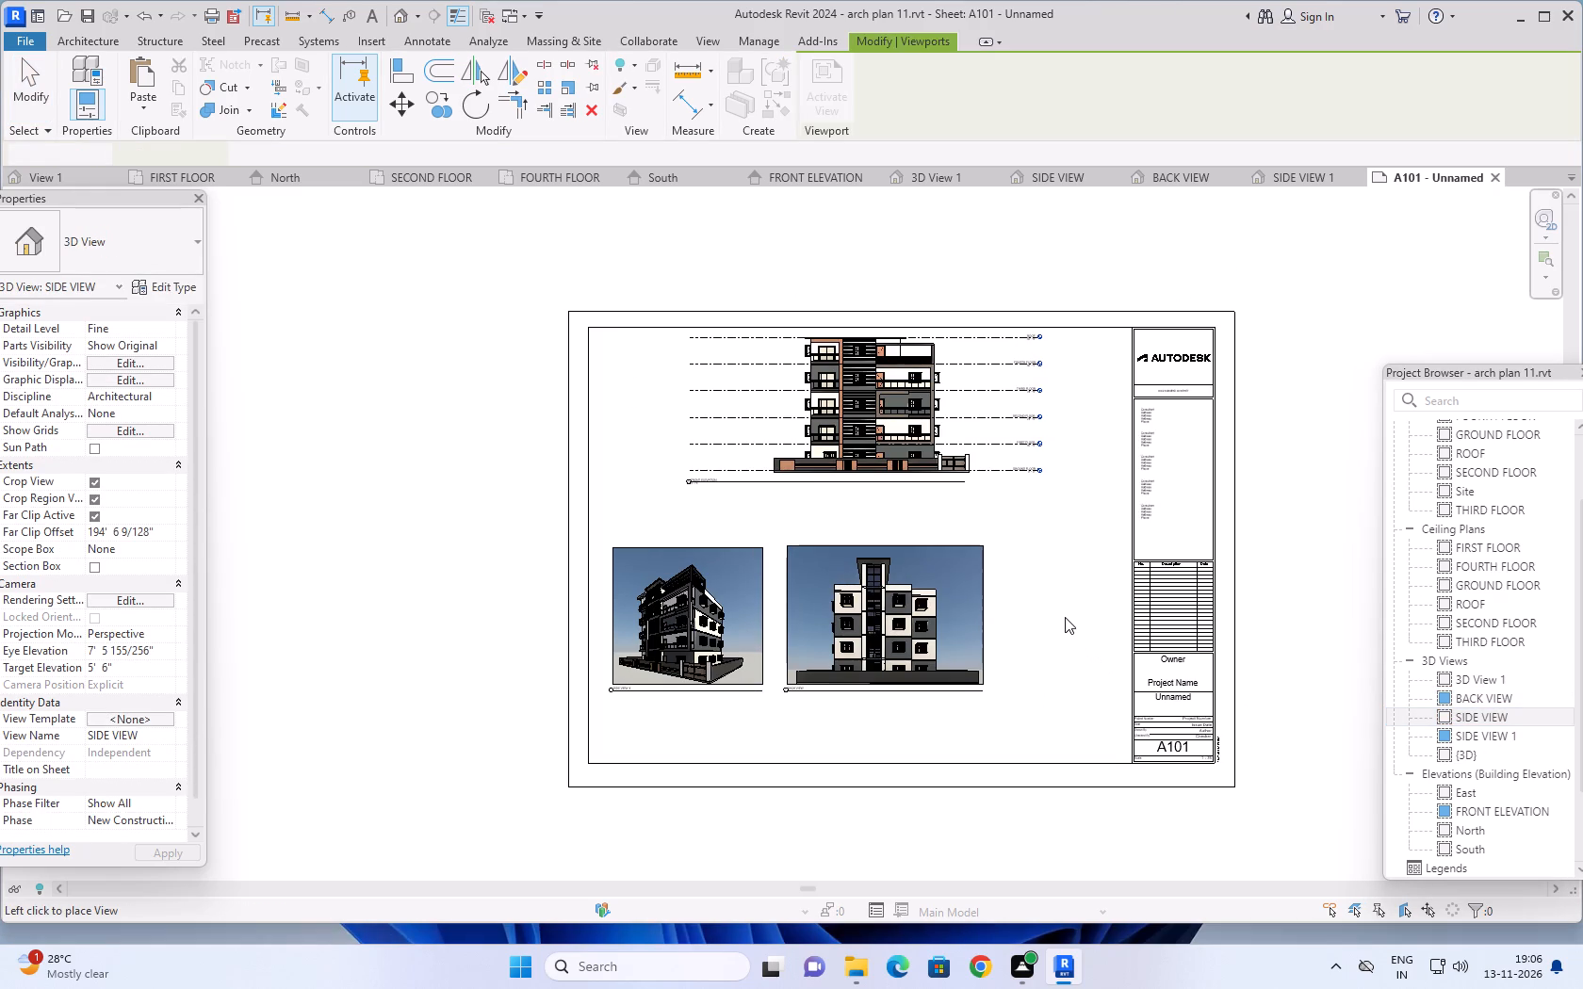
{"action": "left_click", "coordinate": [1081, 617]}
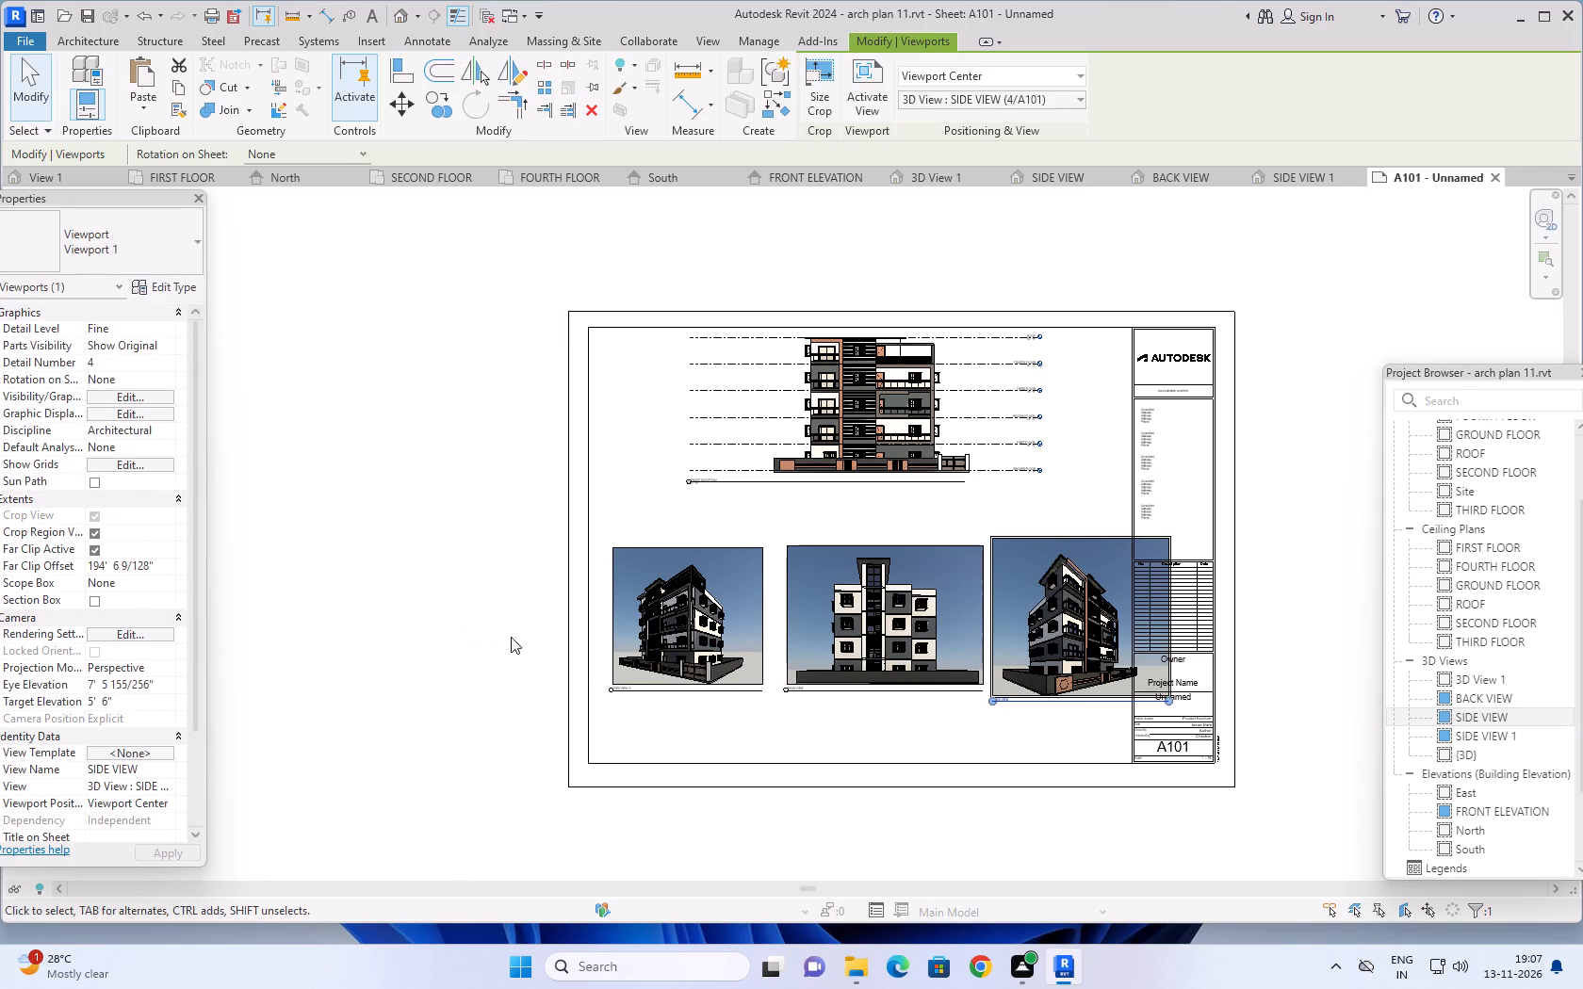
{"action": "key", "text": "Escape"}
{"action": "key", "text": "Escape"}
Move the SIDE VIEW 1 viewport off the sheet's left side, and BACK VIEW into the sheet's lower-left area.
{"action": "left_click_drag", "start_coordinate": [684, 553], "coordinate": [511, 595]}
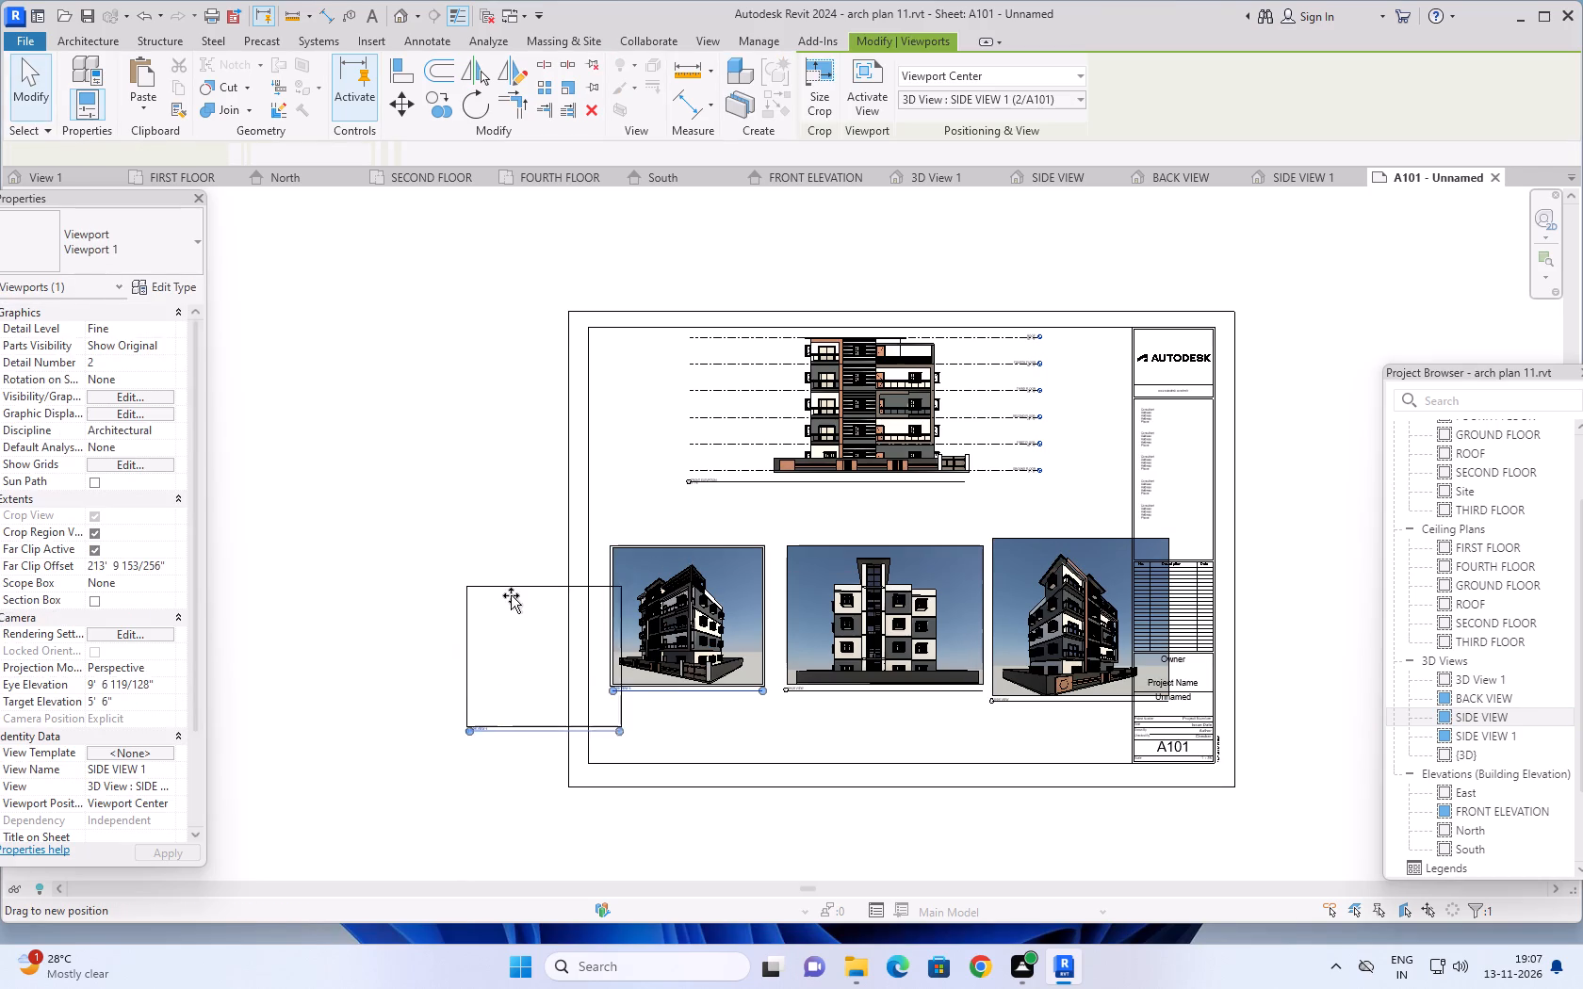
{"action": "left_click_drag", "start_coordinate": [511, 595], "coordinate": [409, 601]}
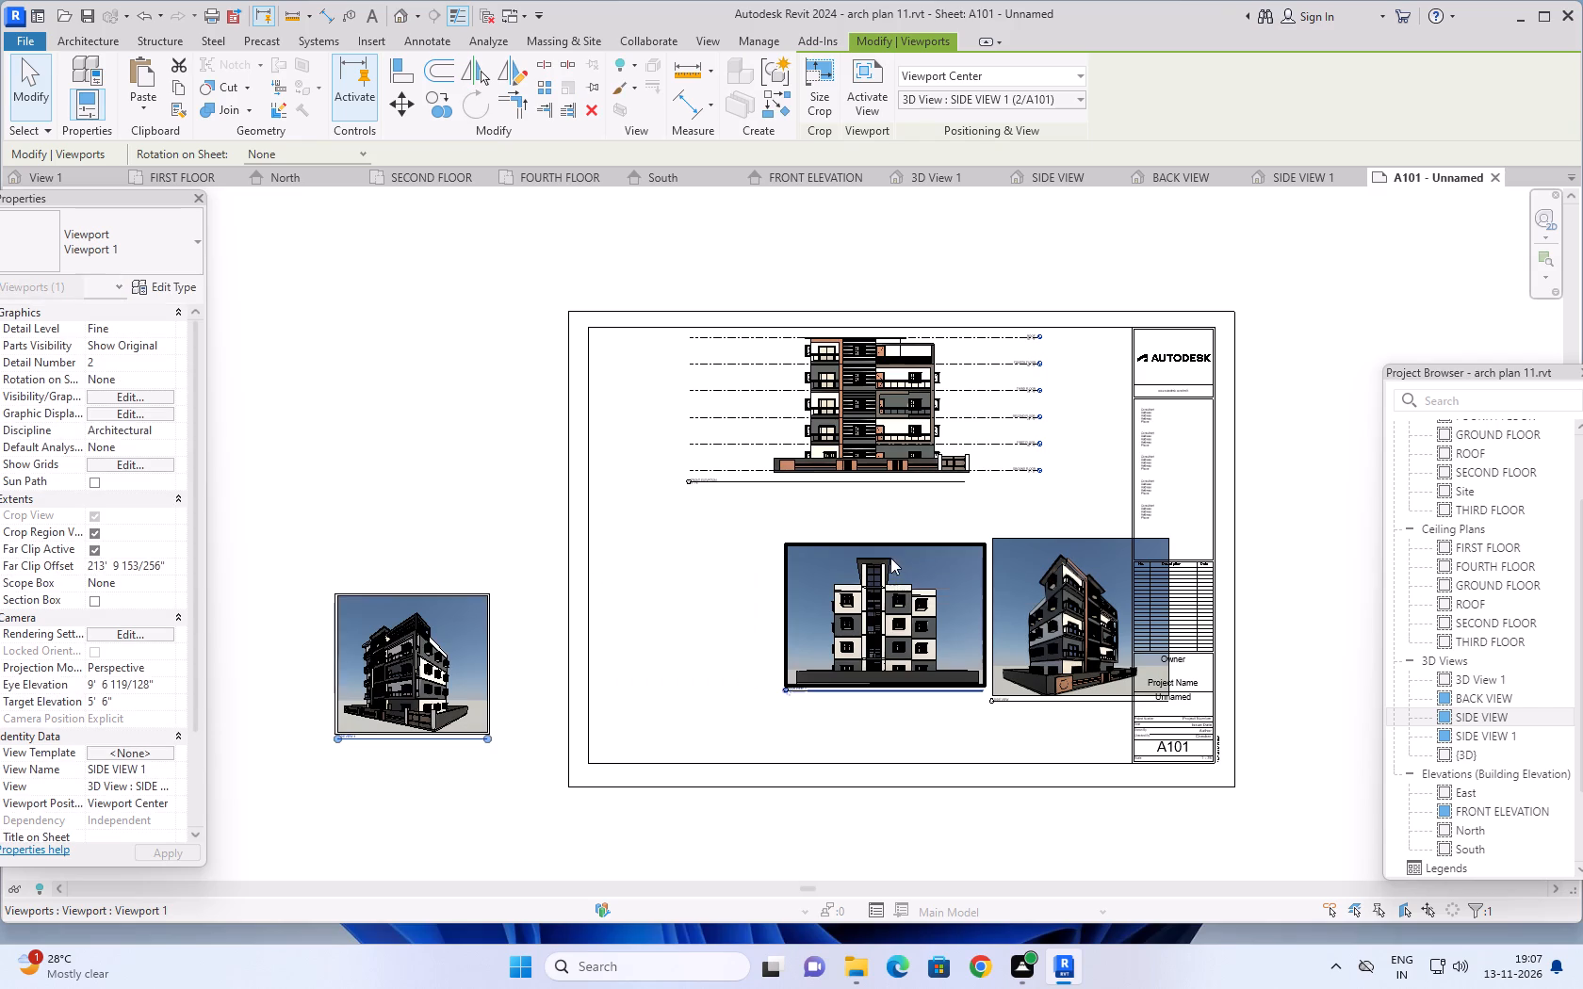
{"action": "left_click_drag", "start_coordinate": [890, 549], "coordinate": [705, 535]}
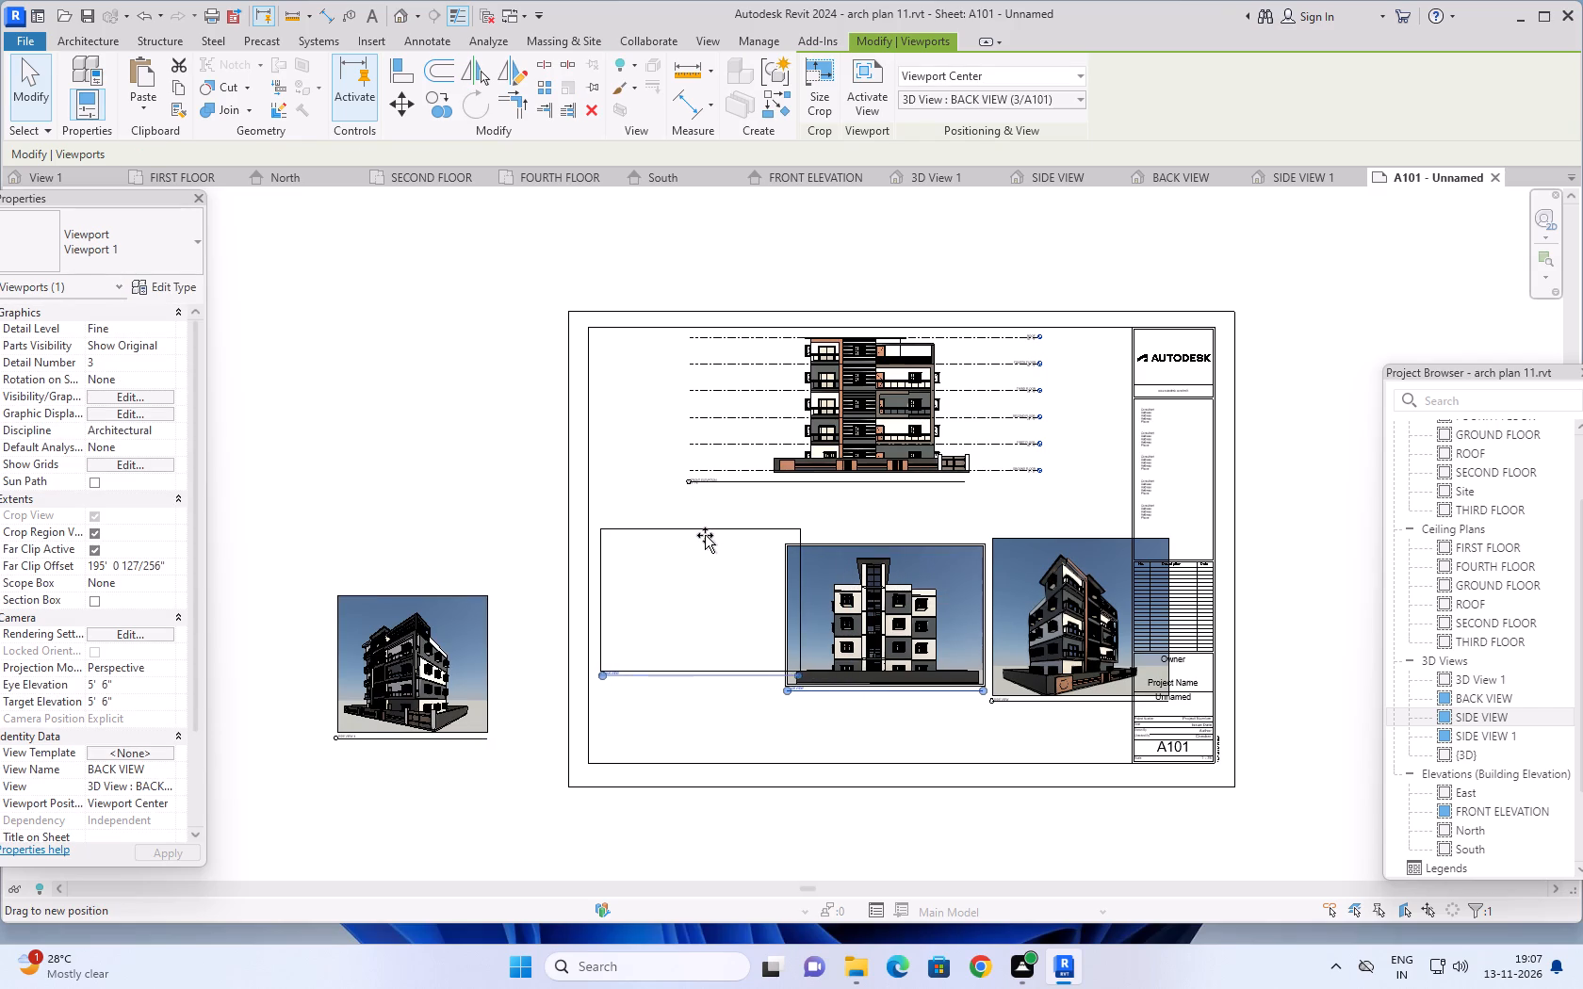
{"action": "left_click_drag", "start_coordinate": [705, 535], "coordinate": [698, 544]}
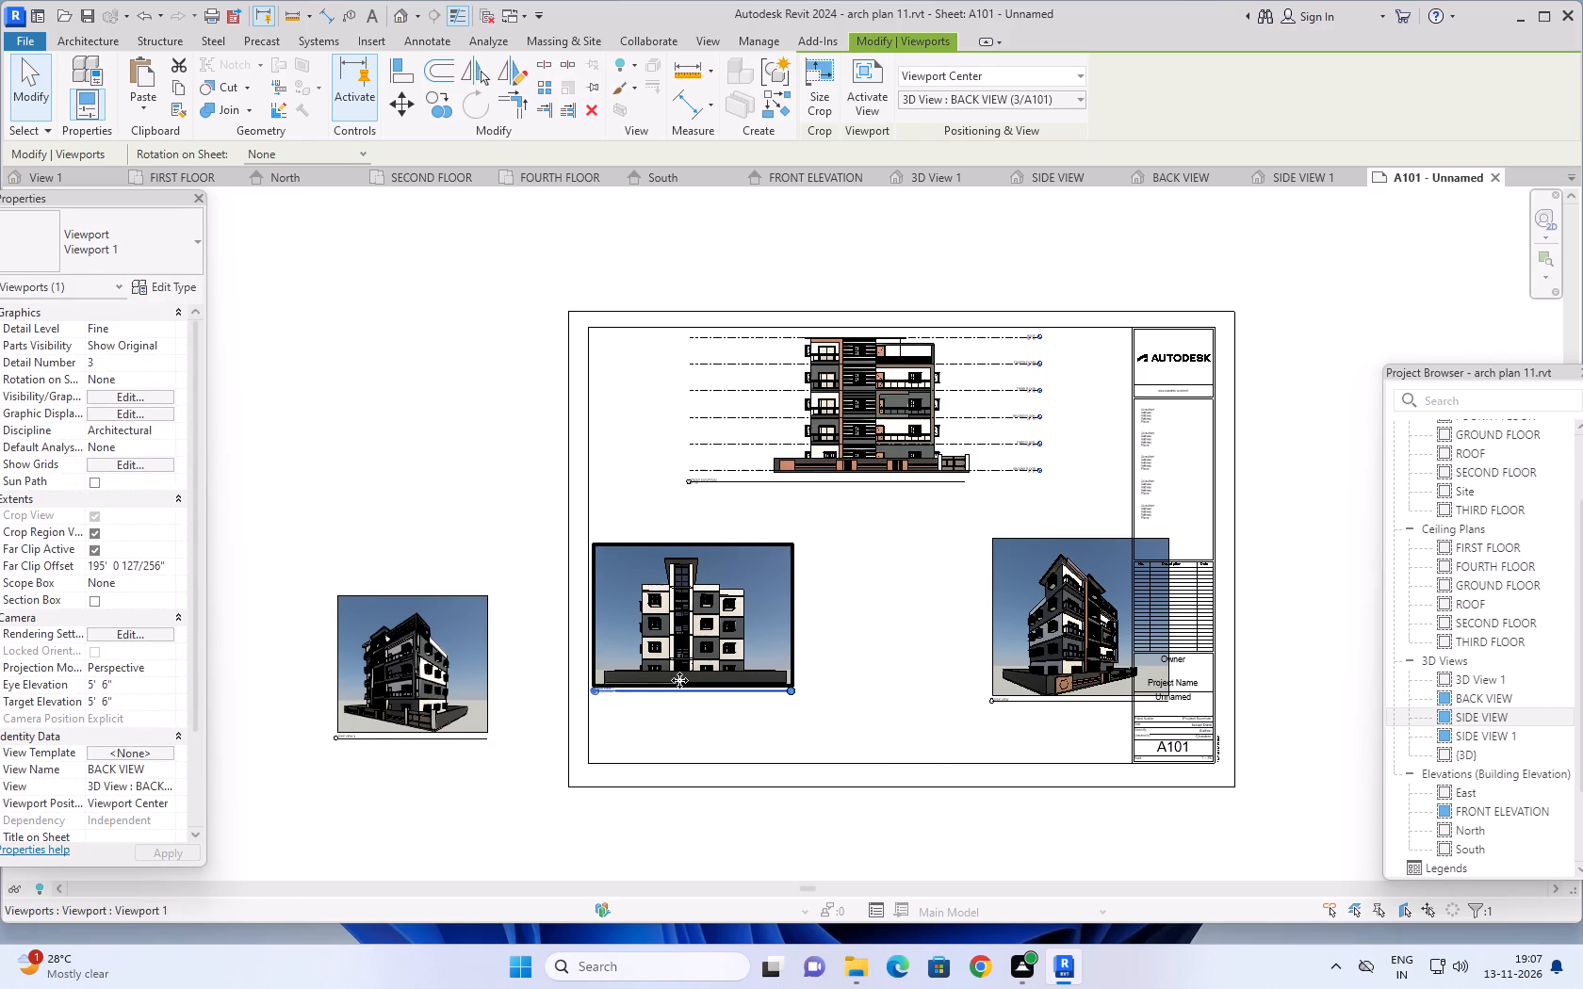
Move the SIDE VIEW 1 viewport from outside the sheet to just right of BACK VIEW, below the front elevation.
{"action": "left_click_drag", "start_coordinate": [398, 600], "coordinate": [464, 601]}
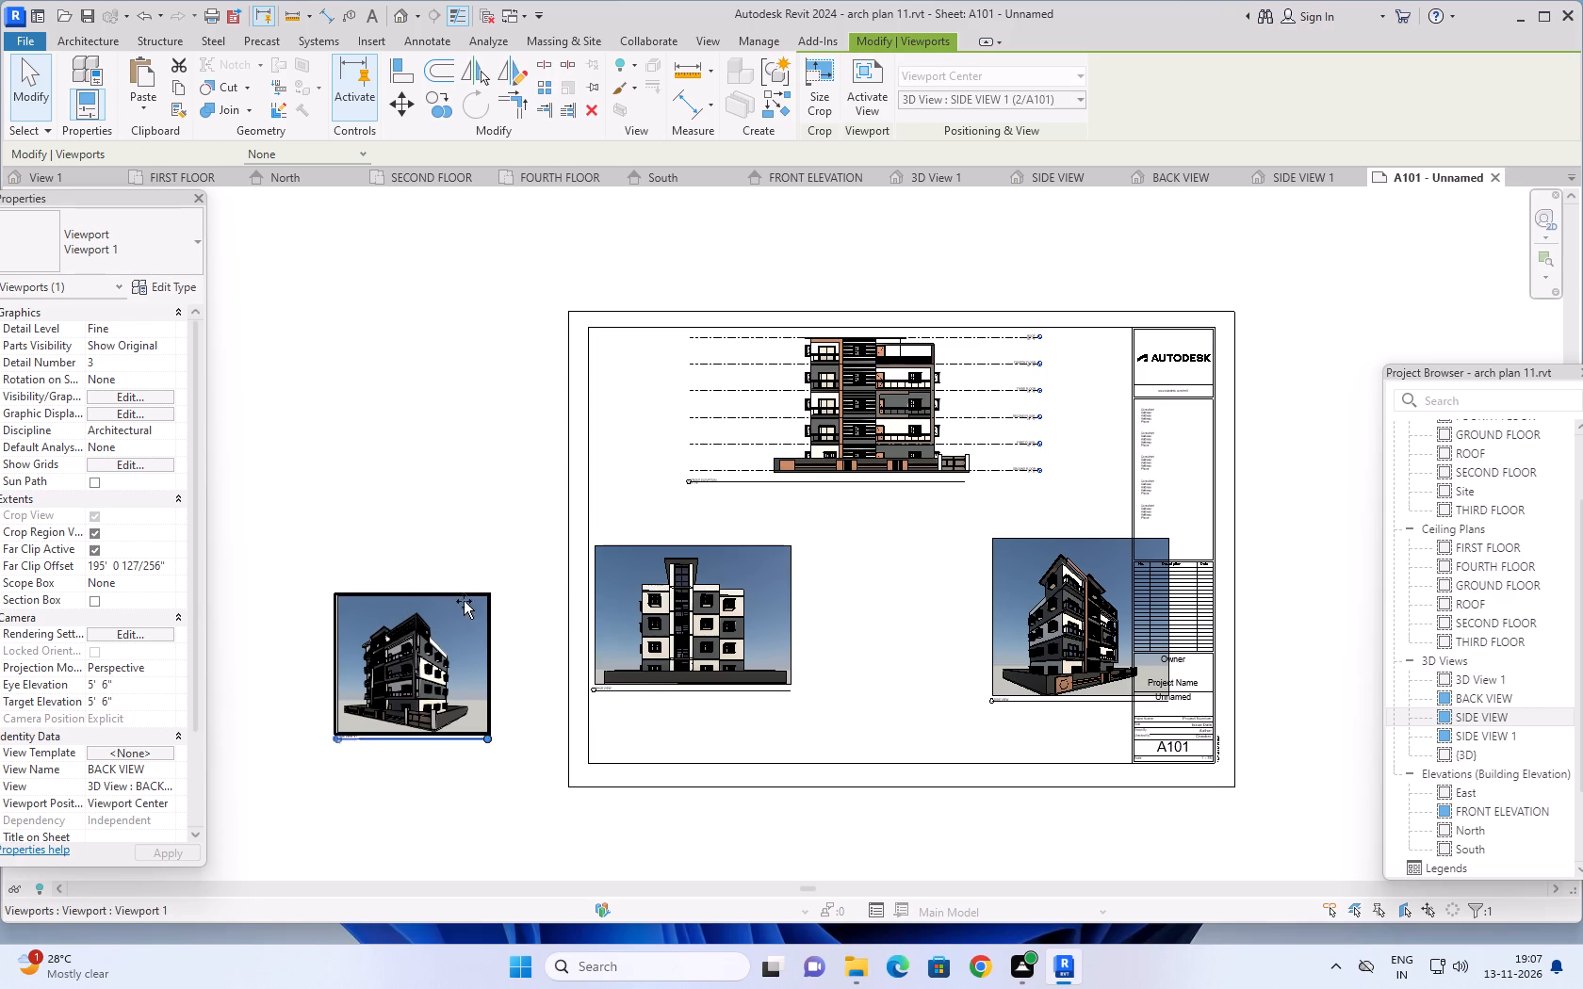
{"action": "left_click_drag", "start_coordinate": [464, 601], "coordinate": [868, 557]}
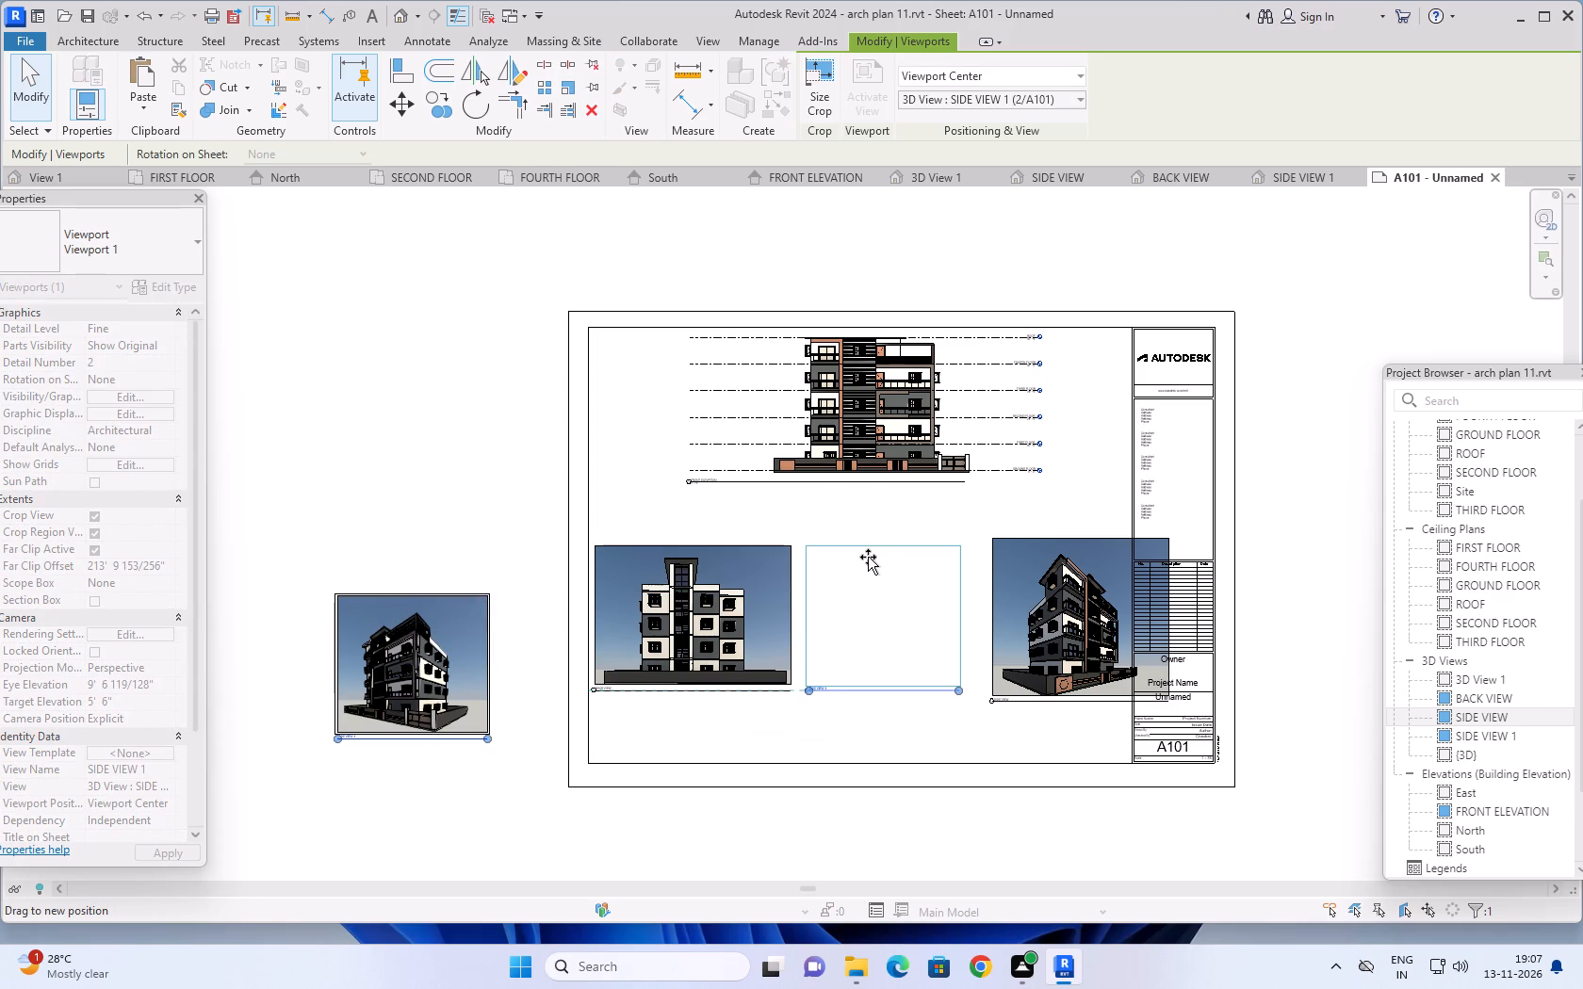
{"action": "left_click_drag", "start_coordinate": [868, 557], "coordinate": [861, 557]}
Move the SIDE VIEW viewport left, next to SIDE VIEW 1 and clear of most of the title block.
{"action": "scroll", "coordinate": [1078, 597], "scroll_direction": "up", "scroll_amount": 2}
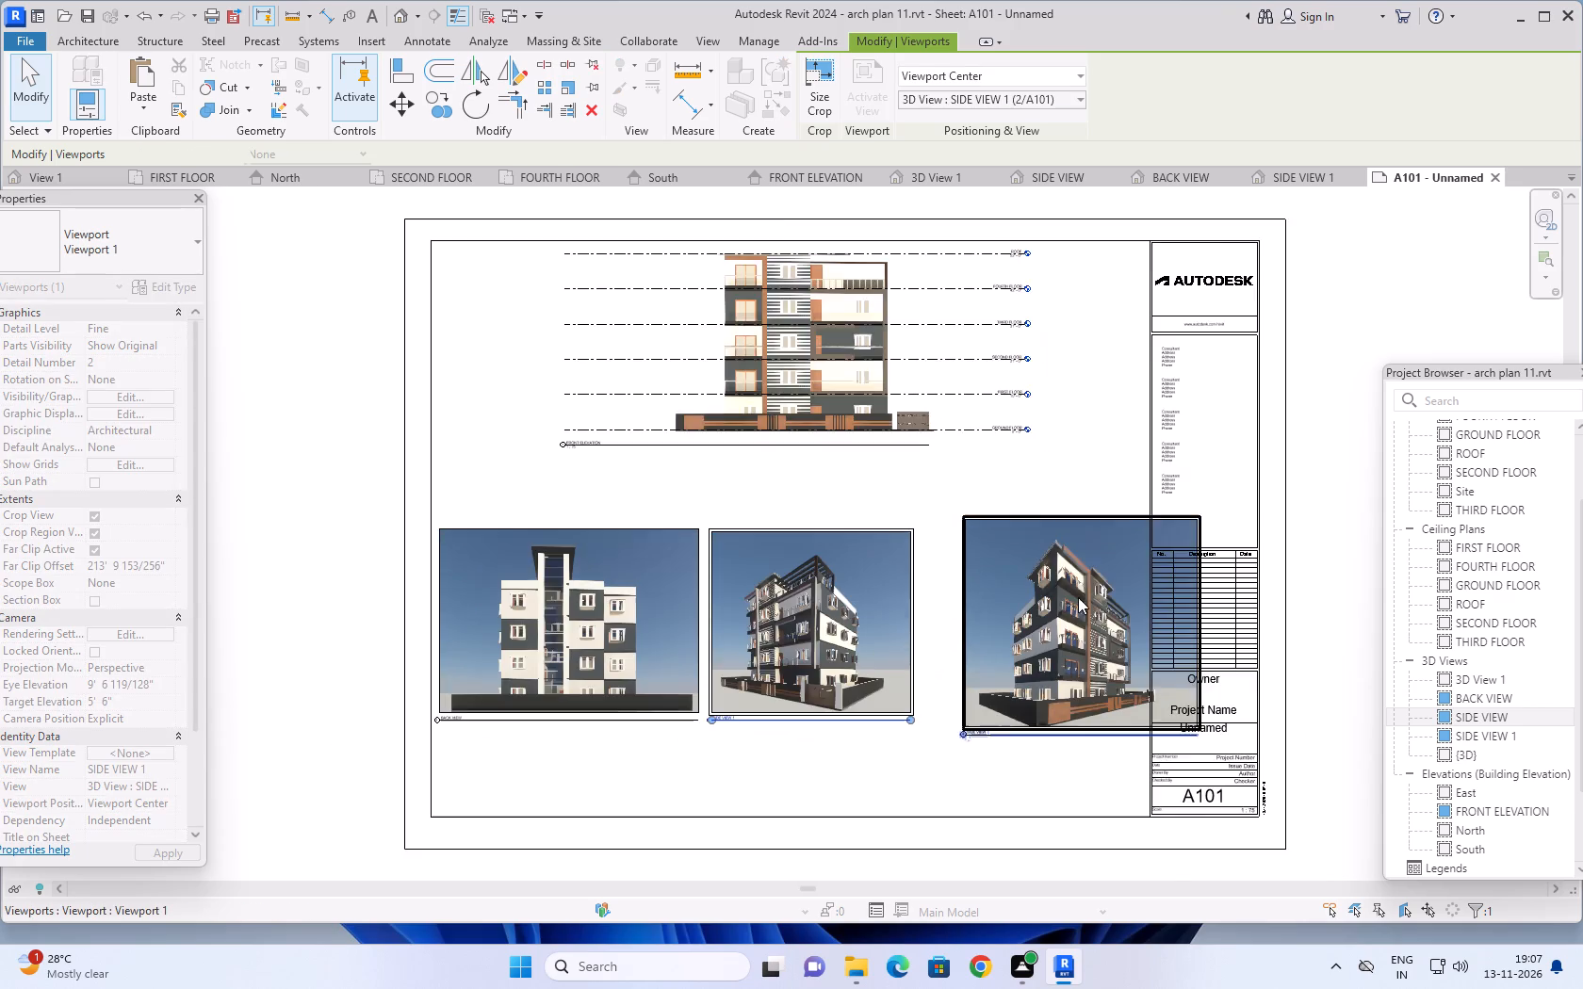
{"action": "scroll", "coordinate": [1078, 597], "scroll_direction": "up", "scroll_amount": 2}
{"action": "left_click_drag", "start_coordinate": [1102, 493], "coordinate": [1075, 502]}
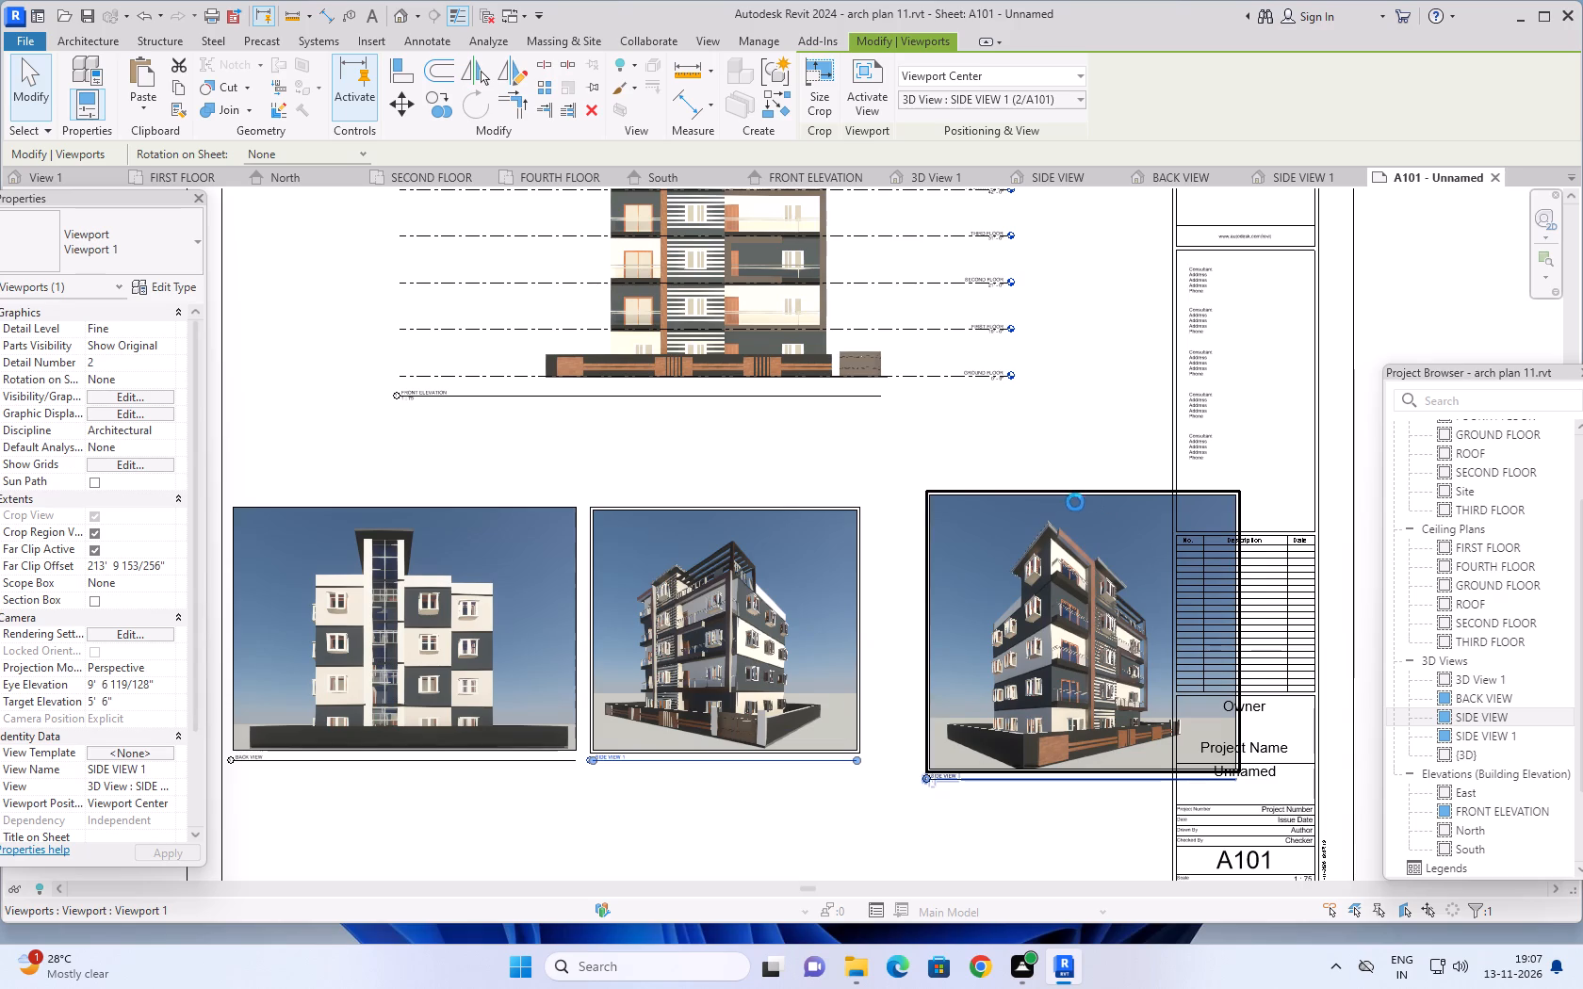
{"action": "left_click_drag", "start_coordinate": [1075, 502], "coordinate": [1047, 508]}
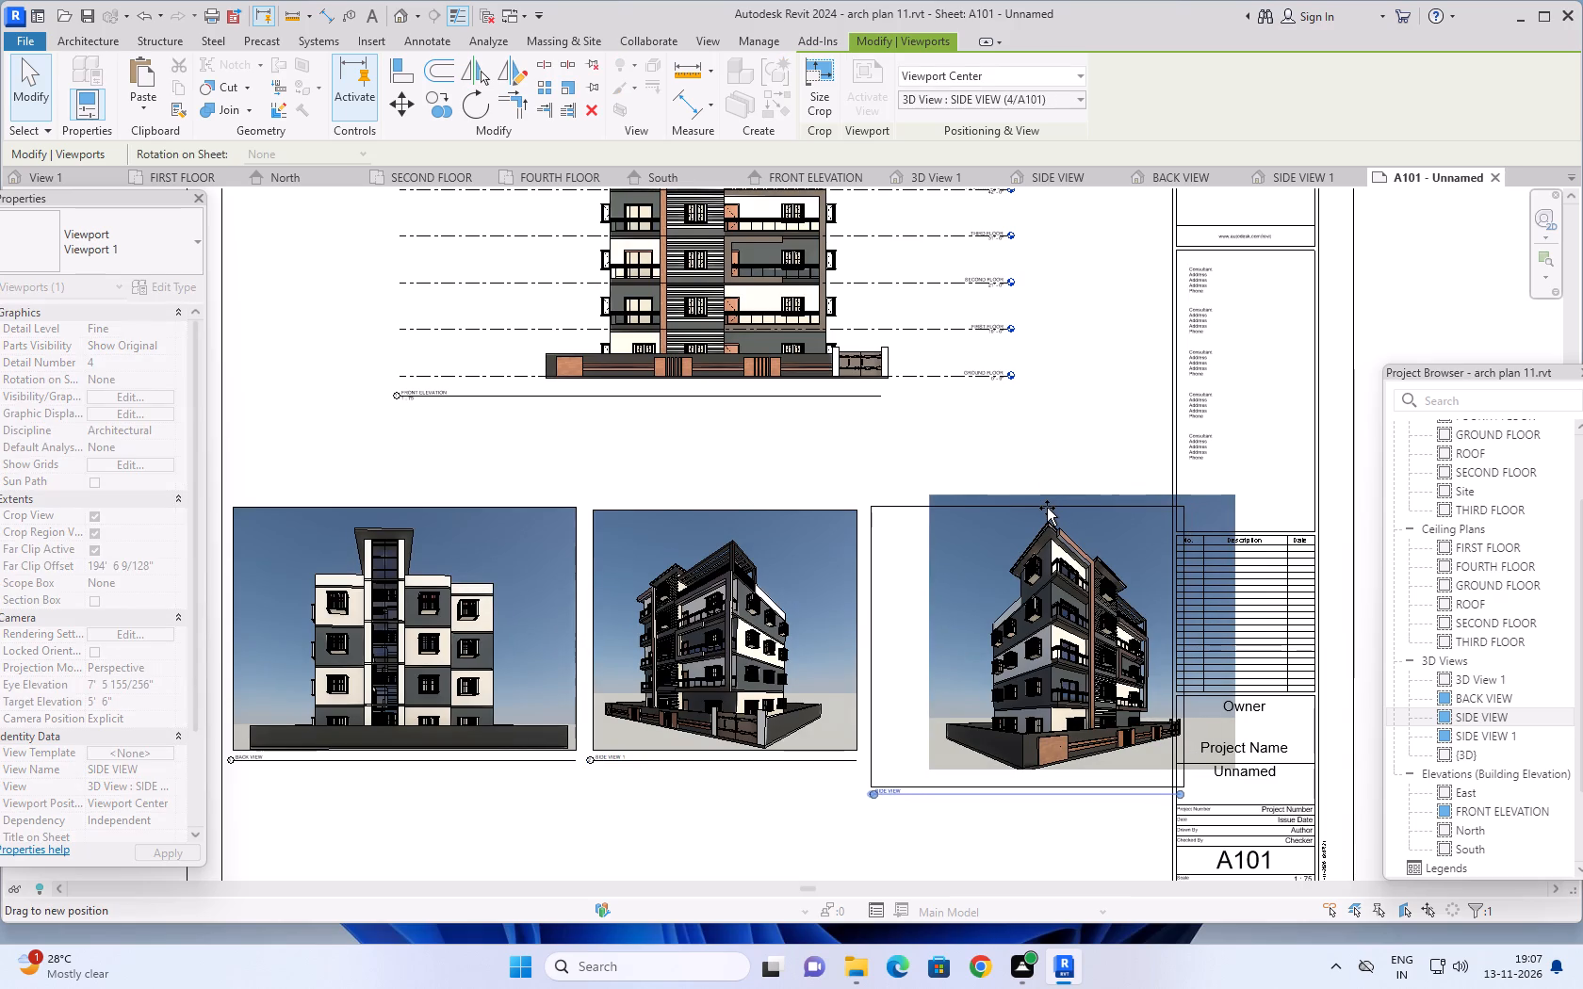
{"action": "left_click_drag", "start_coordinate": [1047, 508], "coordinate": [1042, 506]}
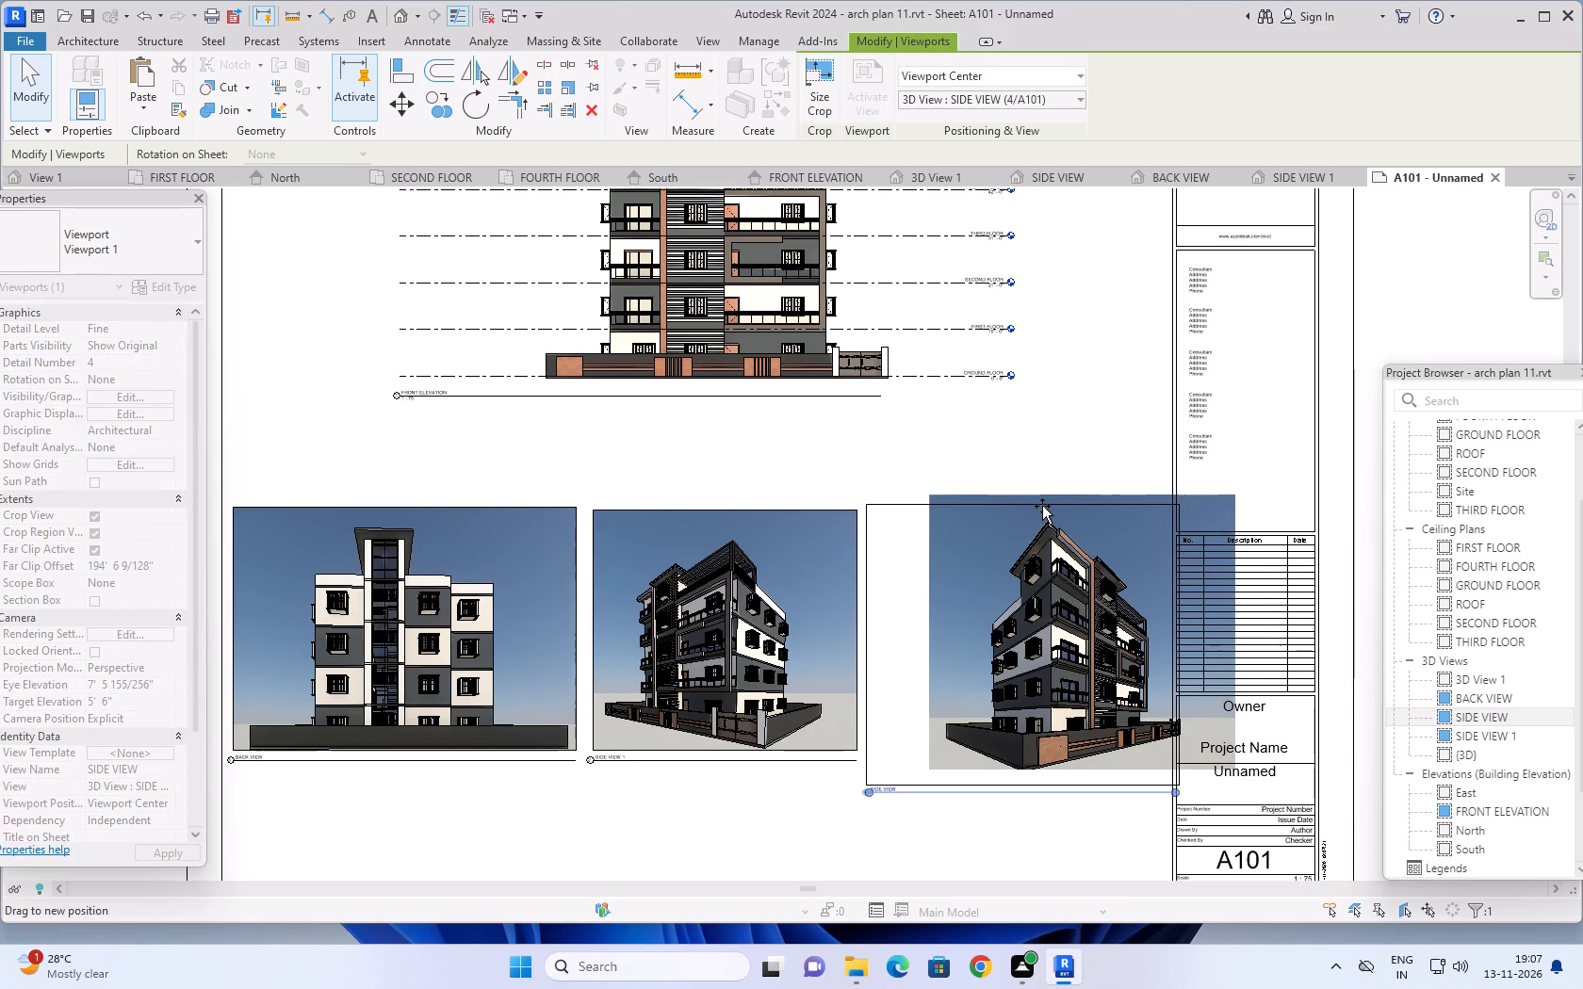
{"action": "left_click_drag", "start_coordinate": [1042, 506], "coordinate": [1041, 506]}
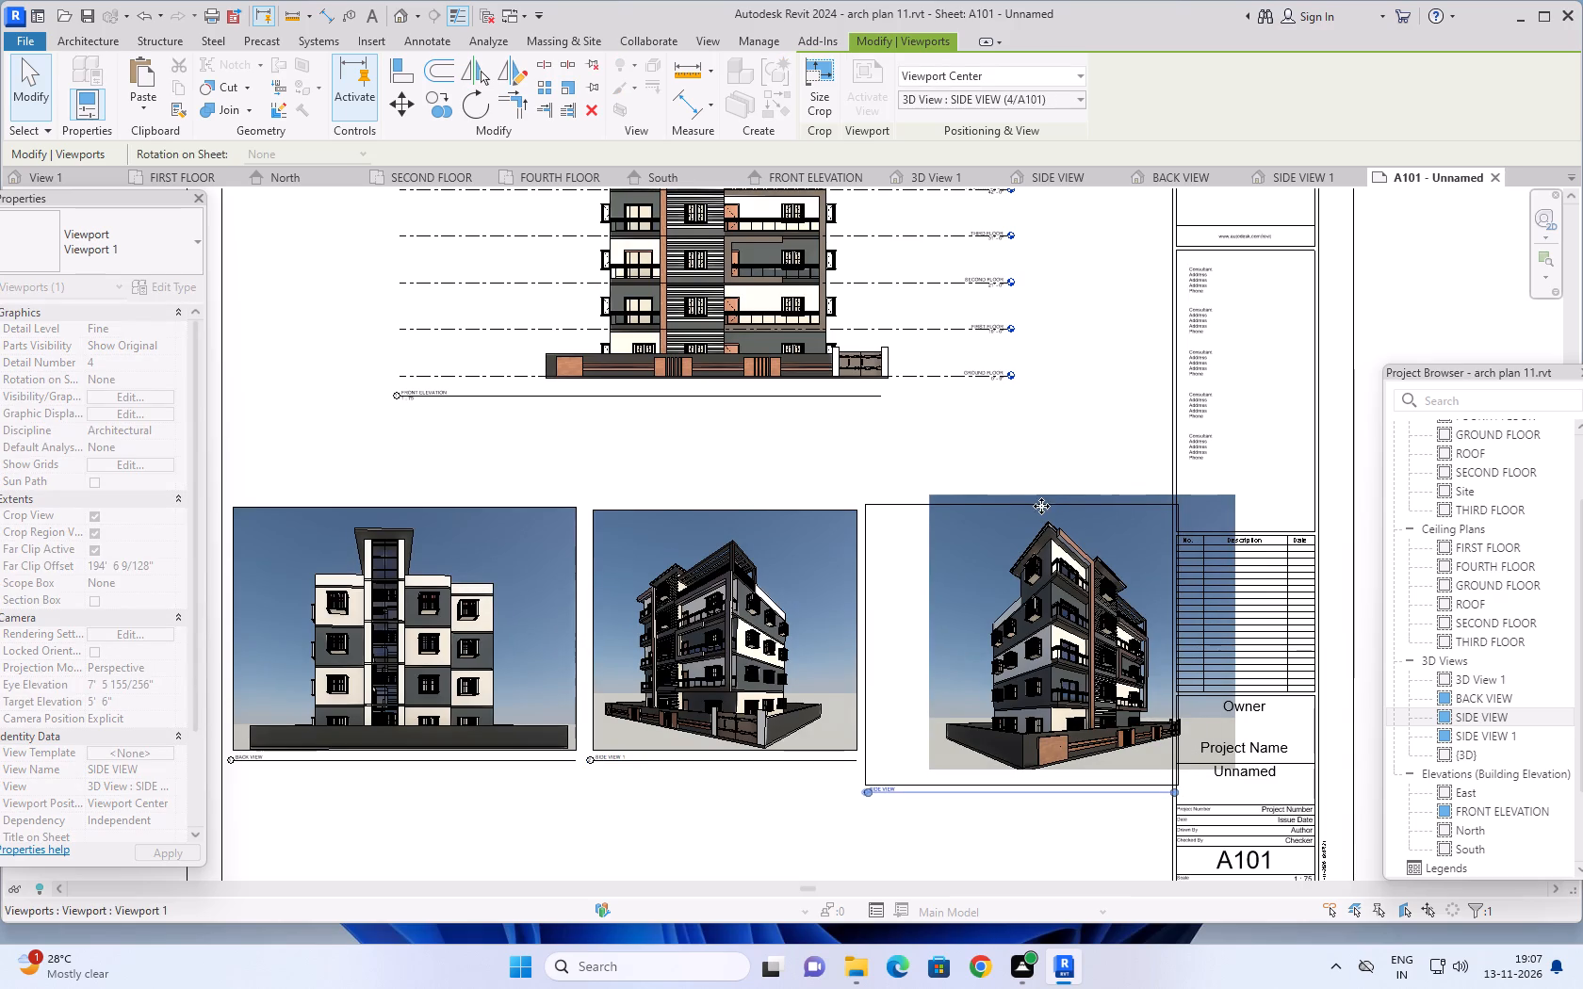
{"action": "middle_click_drag", "start_coordinate": [1048, 827], "coordinate": [1049, 776]}
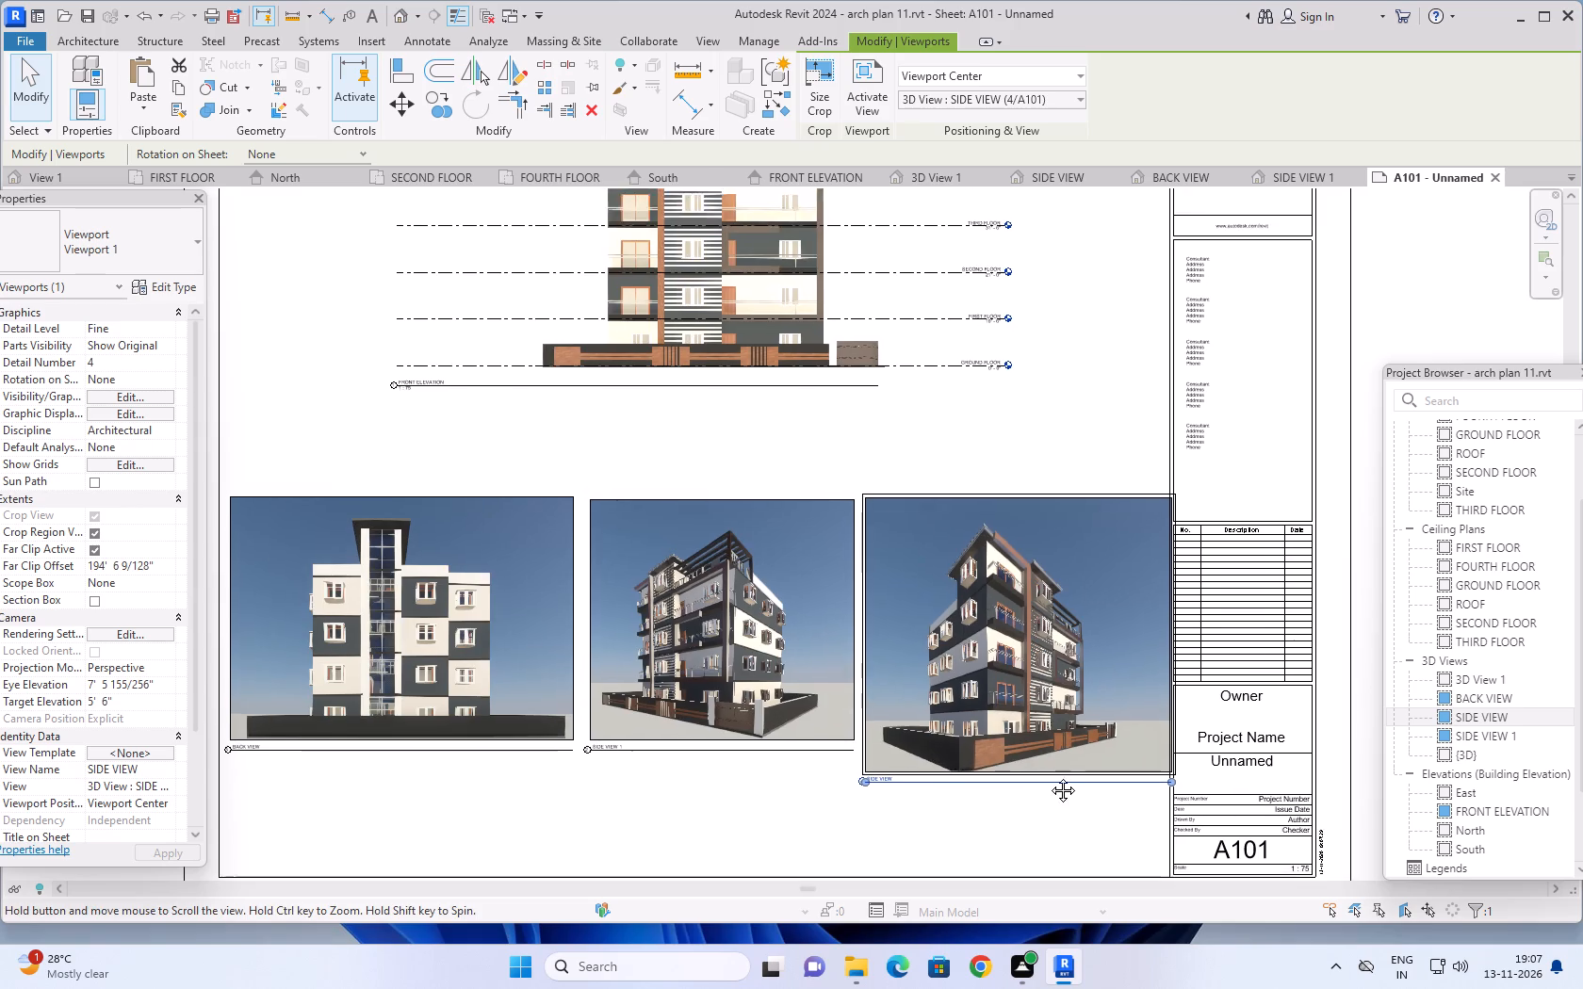
{"action": "middle_click_drag", "start_coordinate": [1049, 776], "coordinate": [1053, 750]}
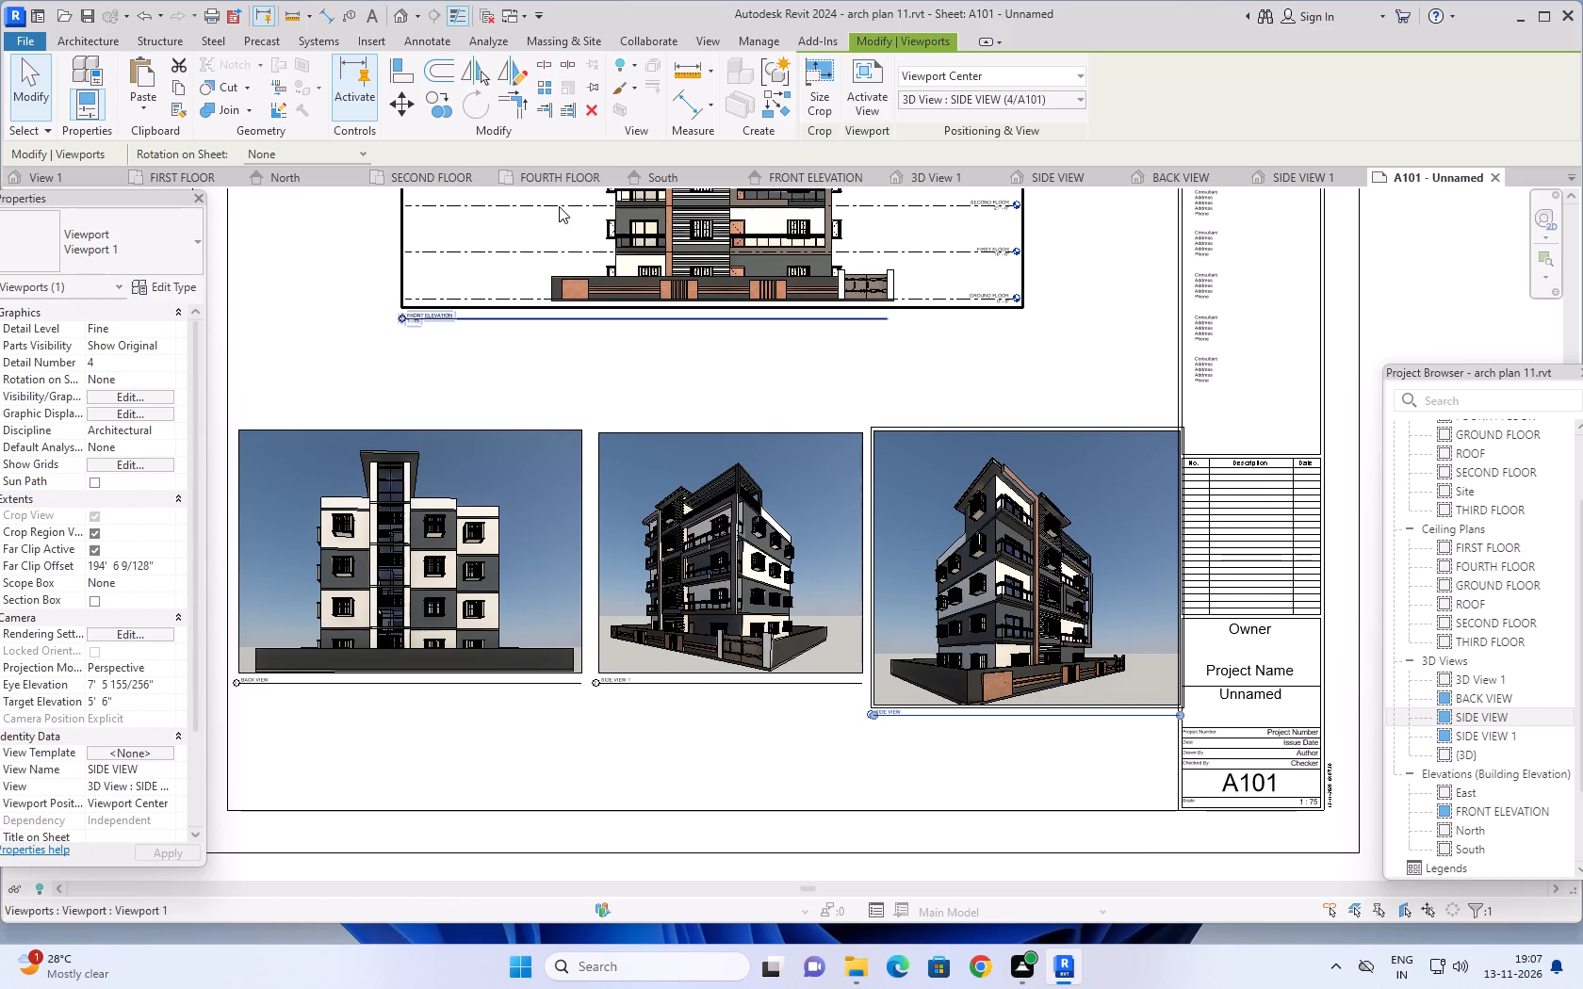
Open the SIDE VIEW perspective, trim its crop region slightly at the right and top edges, and return to sheet A101.
{"action": "left_click", "coordinate": [1064, 175]}
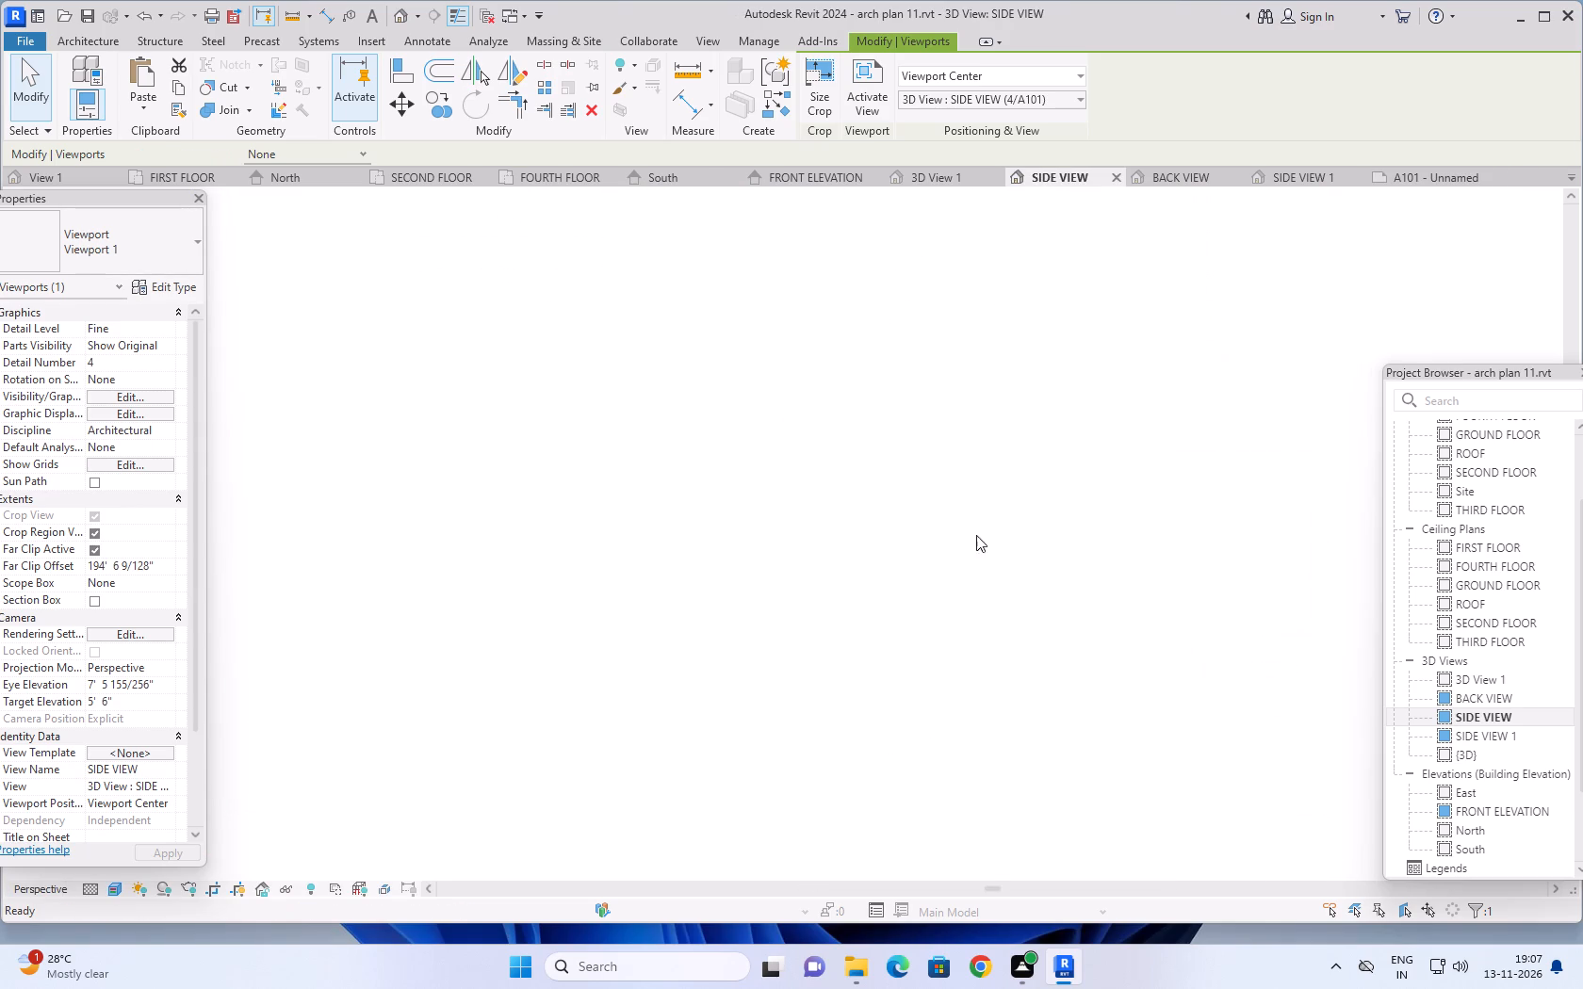
{"action": "left_click", "coordinate": [879, 745]}
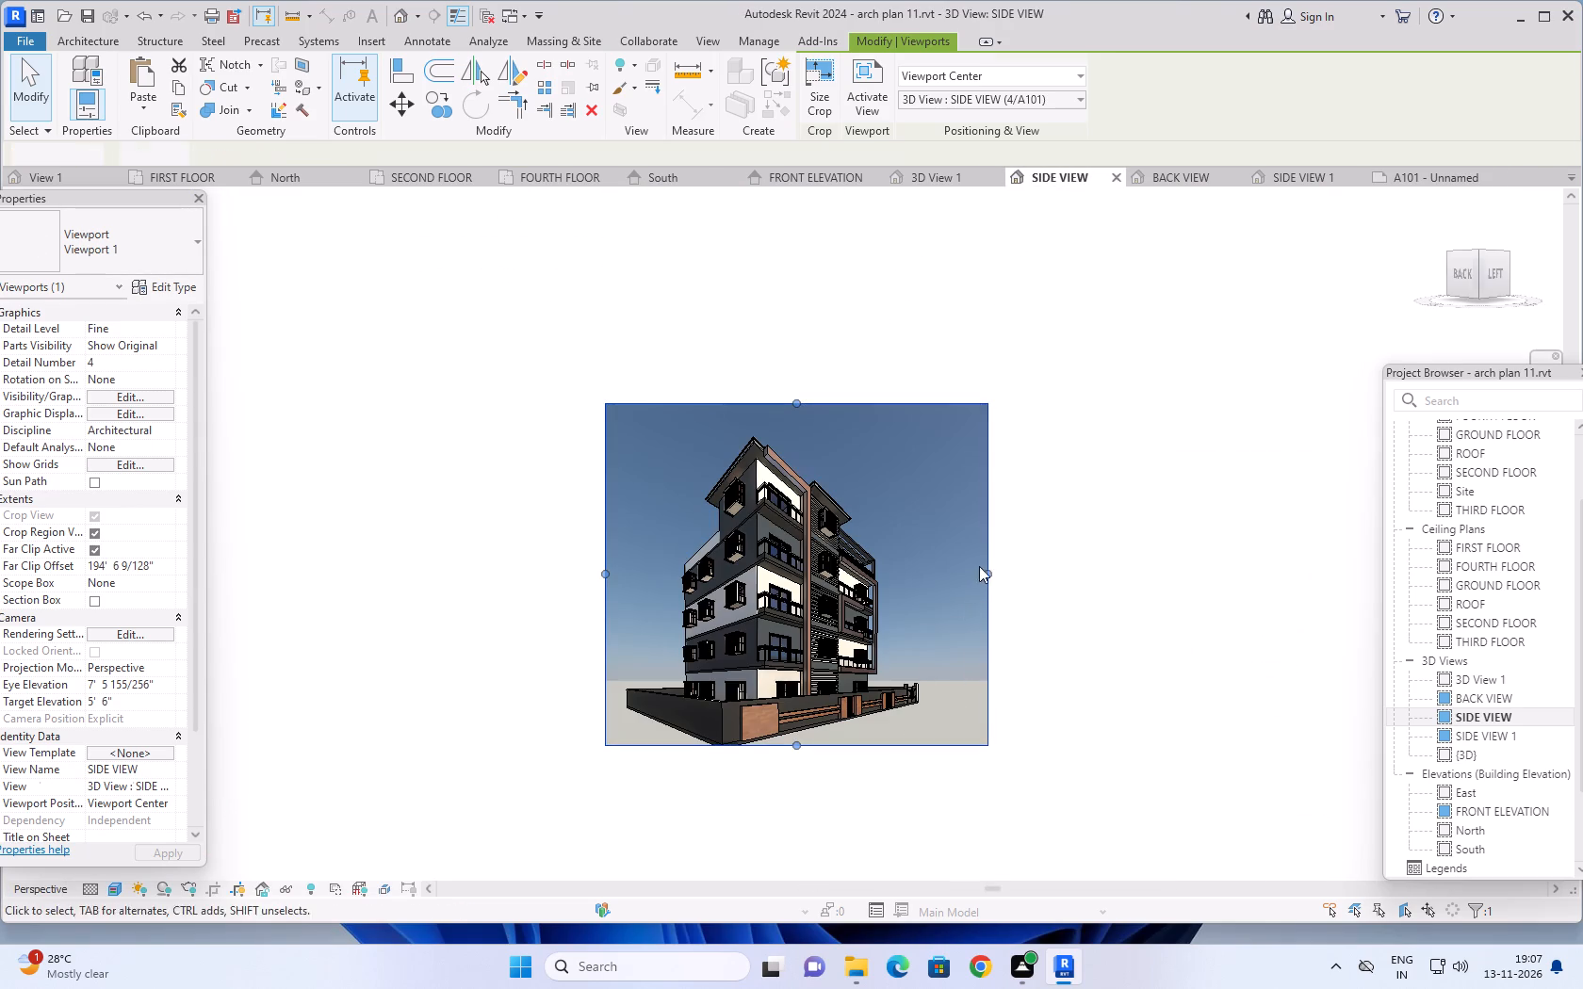
{"action": "left_click_drag", "start_coordinate": [985, 572], "coordinate": [963, 574]}
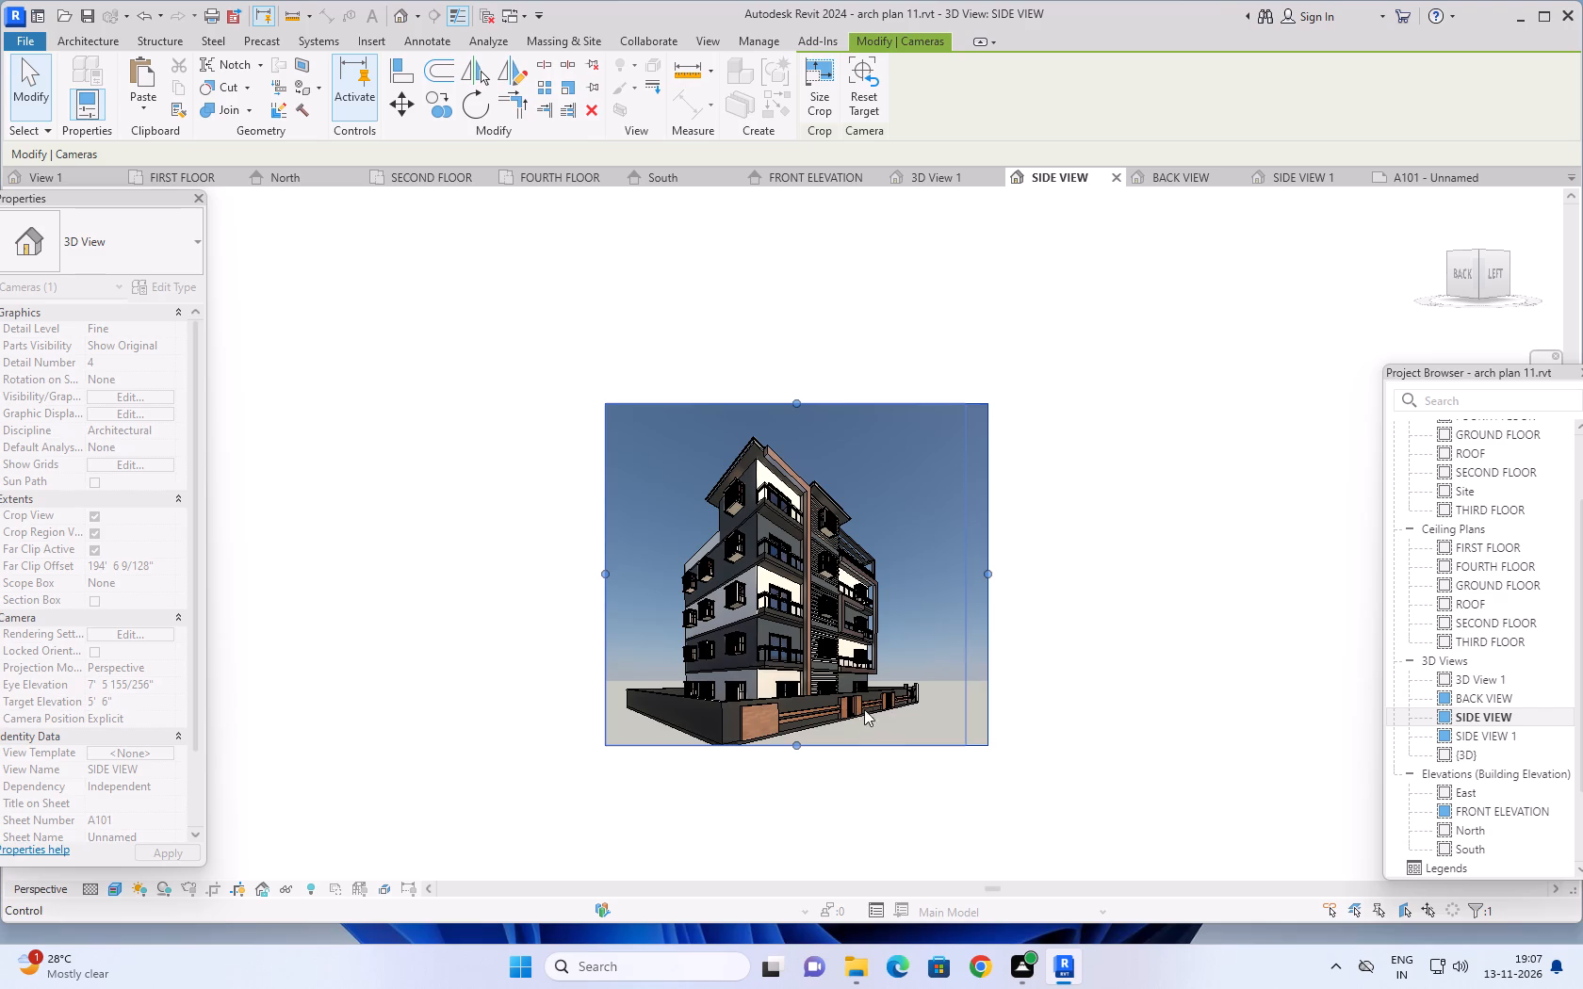
{"action": "left_click_drag", "start_coordinate": [787, 400], "coordinate": [787, 414]}
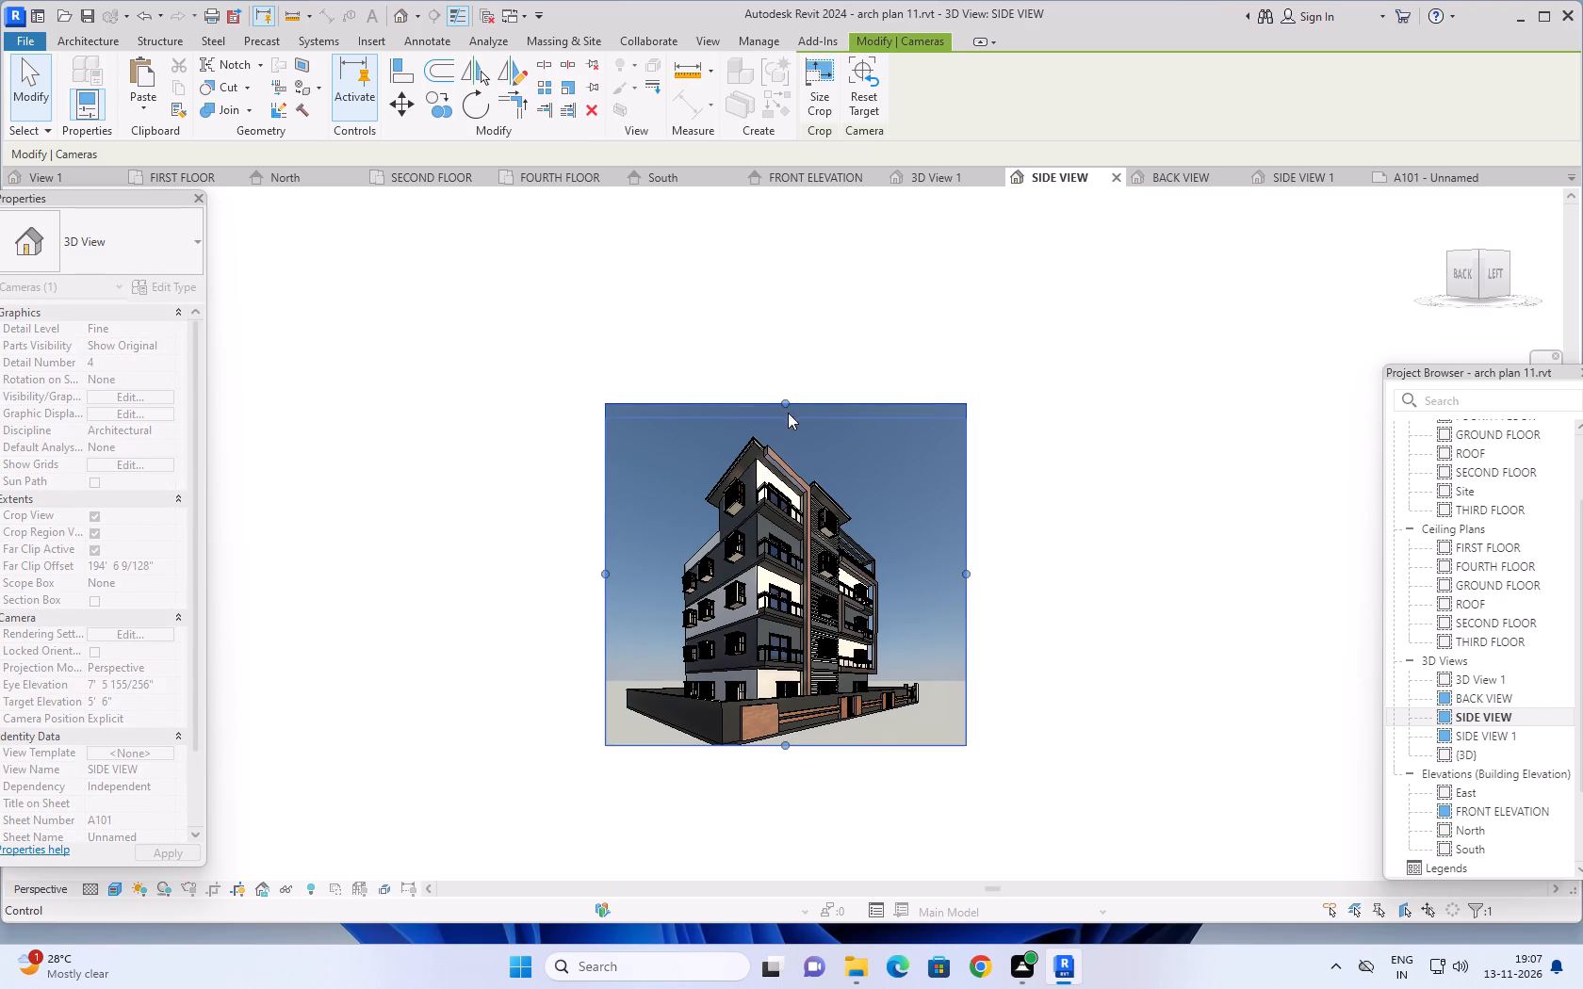
{"action": "left_click", "coordinate": [1407, 177]}
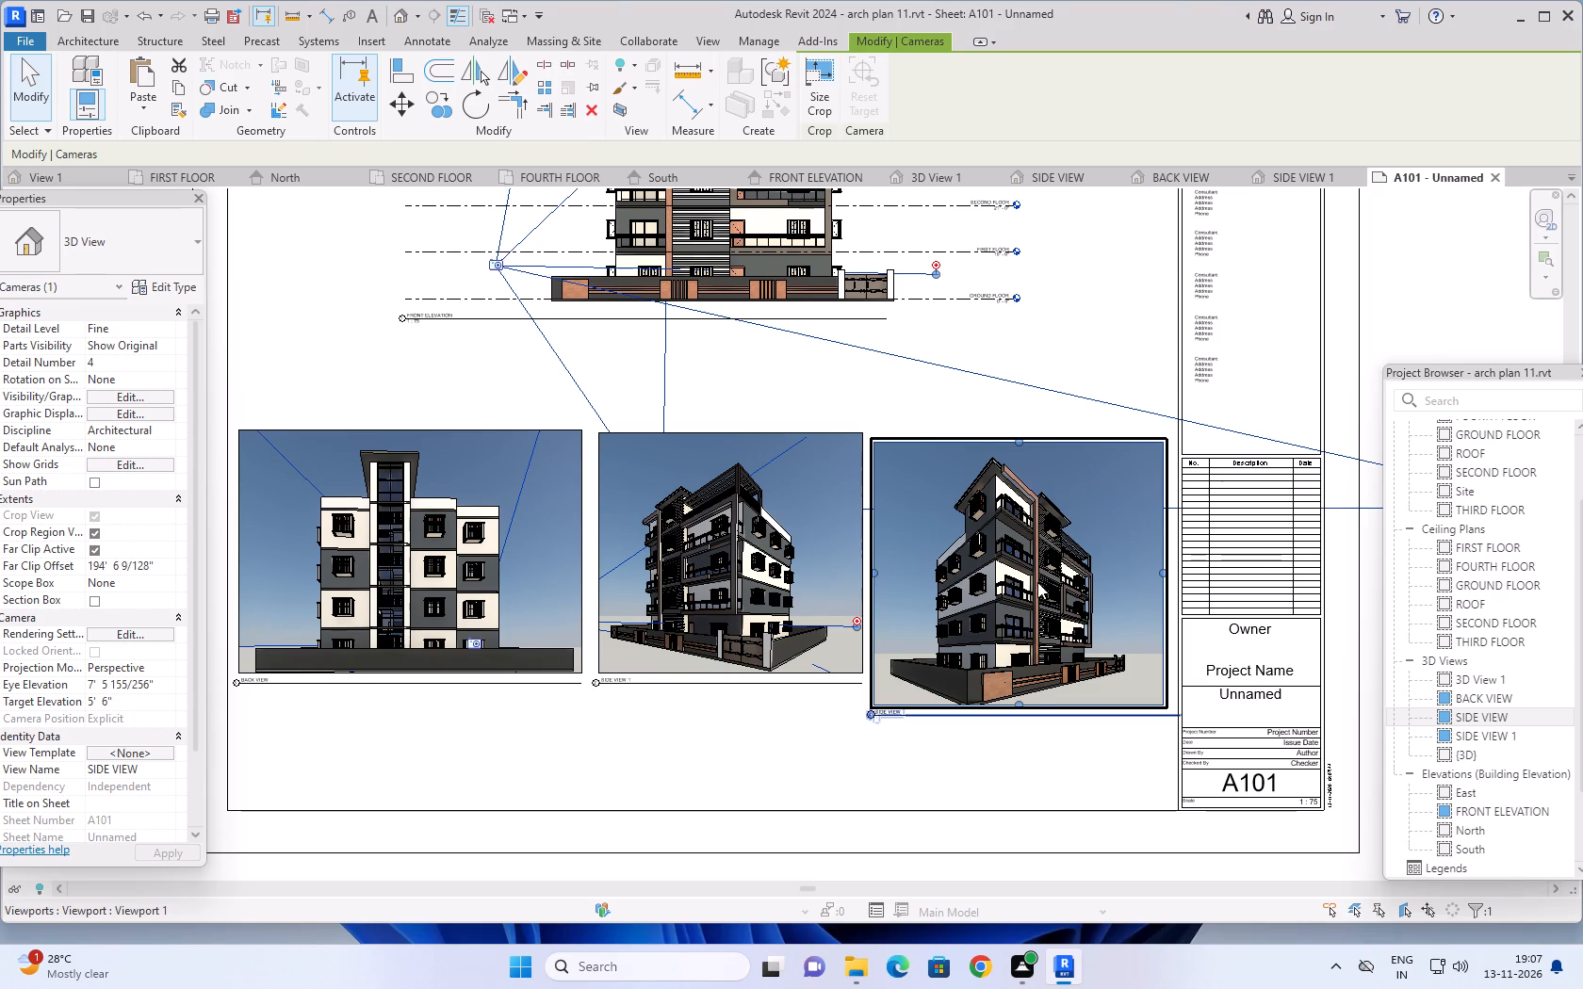
{"action": "key", "text": "Escape"}
{"action": "key", "text": "Escape"}
{"action": "key", "text": "Escape"}
Nudge the SIDE VIEW viewport up three increments to align its top edge with the neighbouring perspectives.
{"action": "scroll", "coordinate": [1061, 748], "scroll_direction": "down", "scroll_amount": 2}
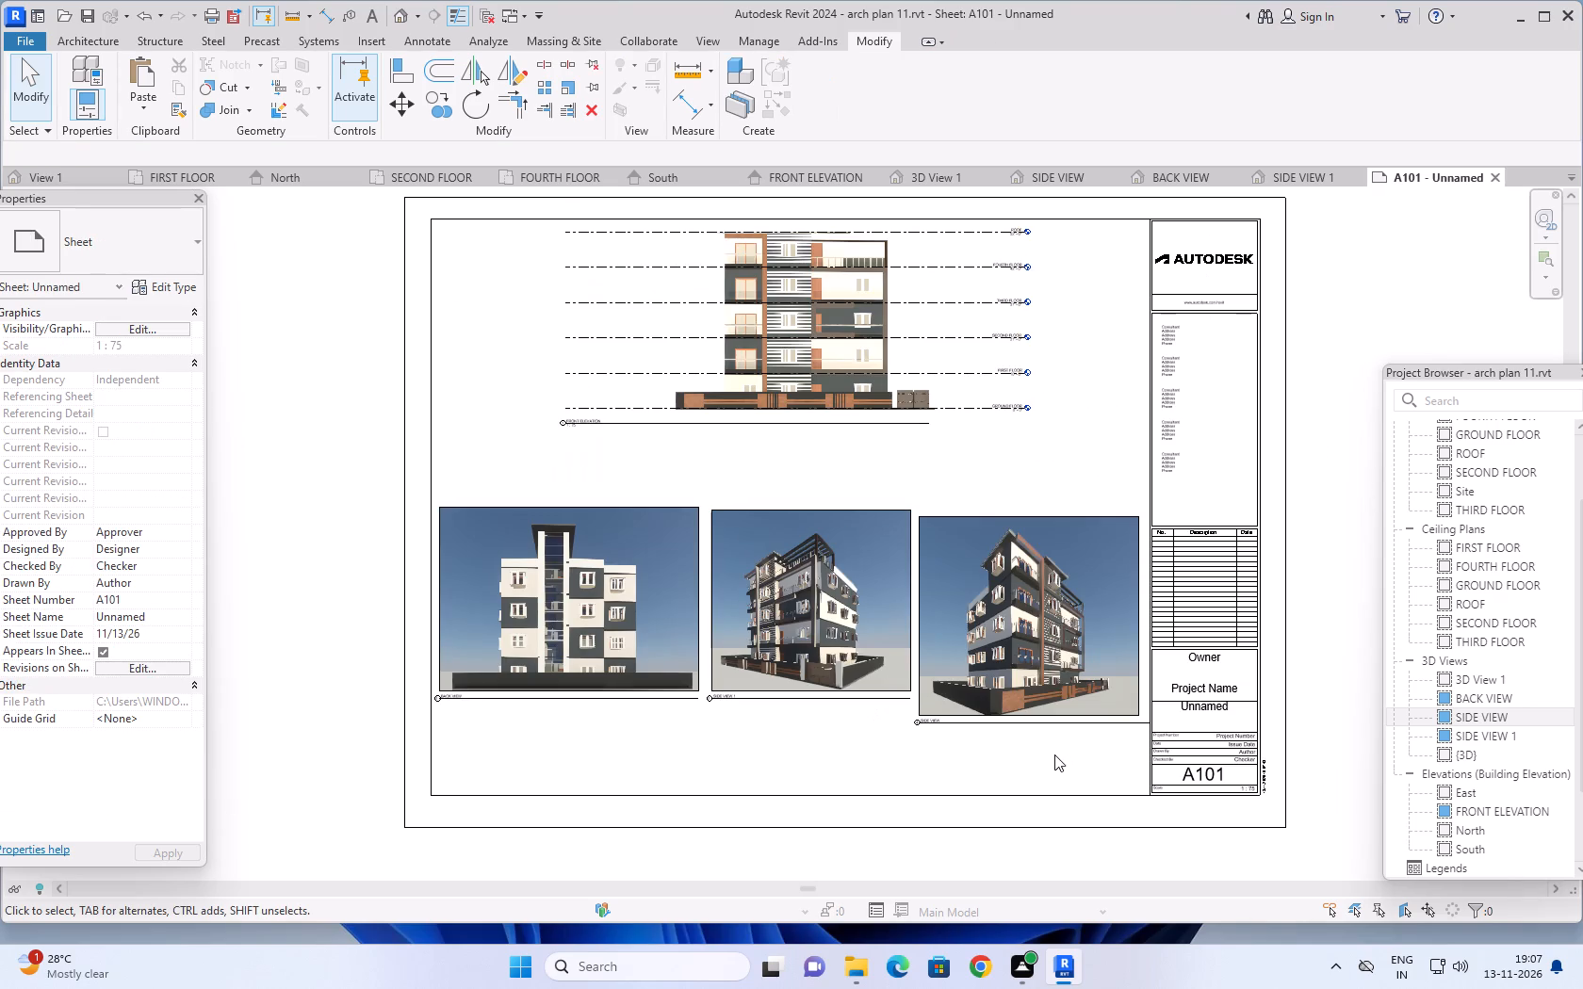
{"action": "key", "text": "Escape"}
{"action": "left_click", "coordinate": [1061, 523]}
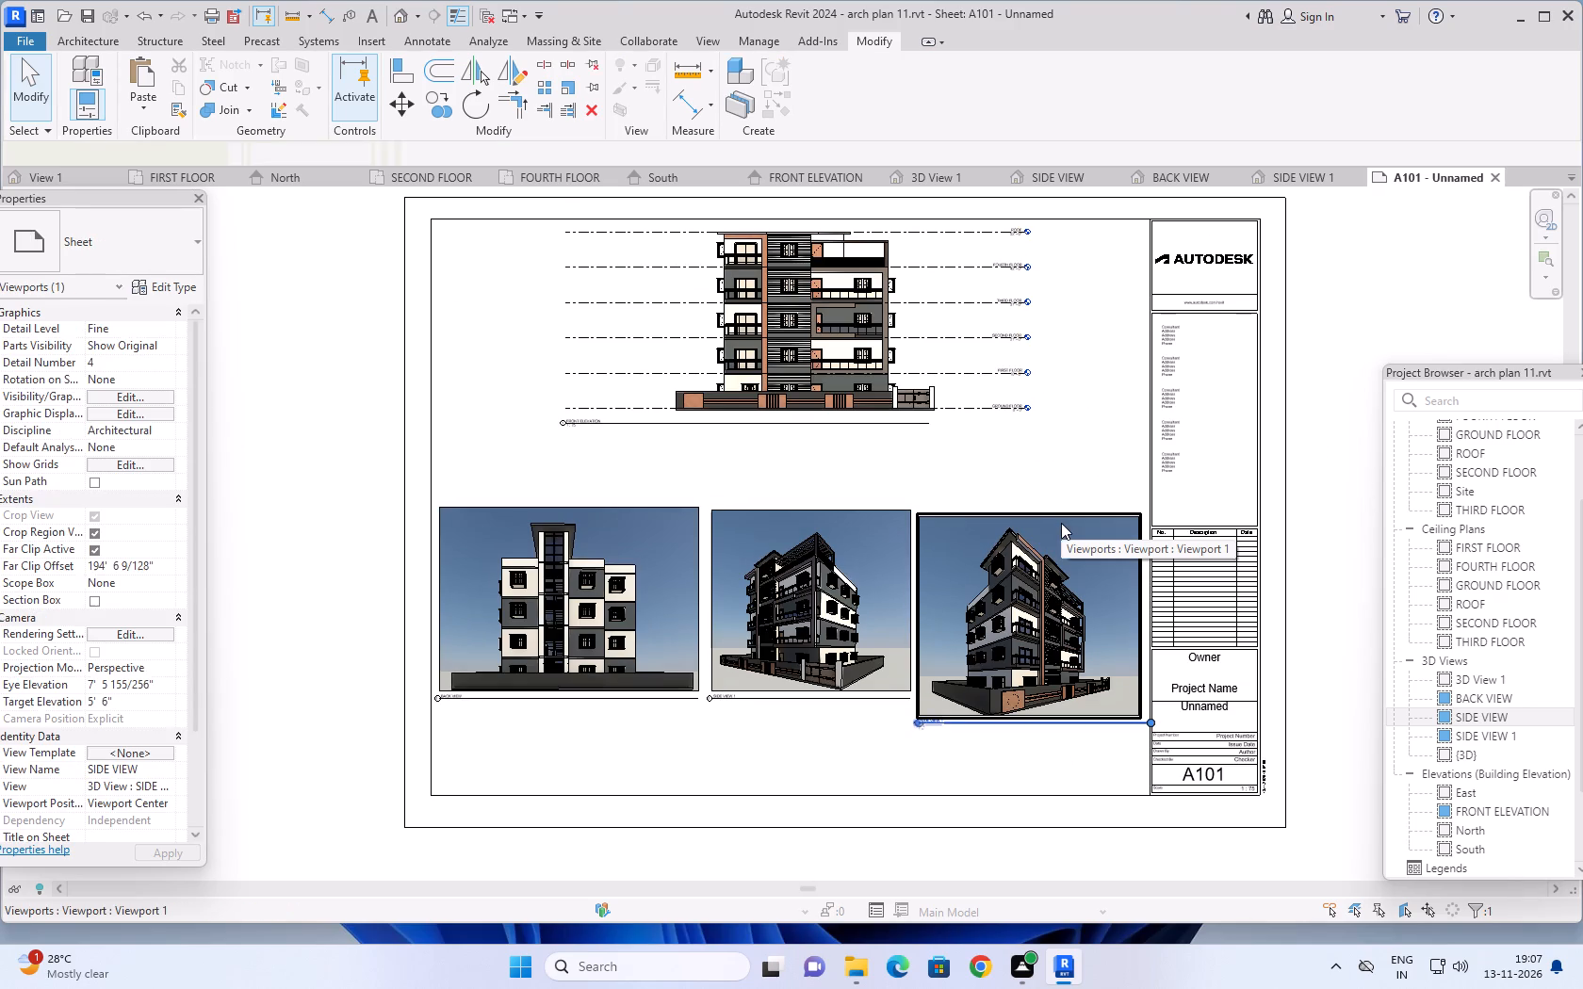
{"action": "key", "text": "Up"}
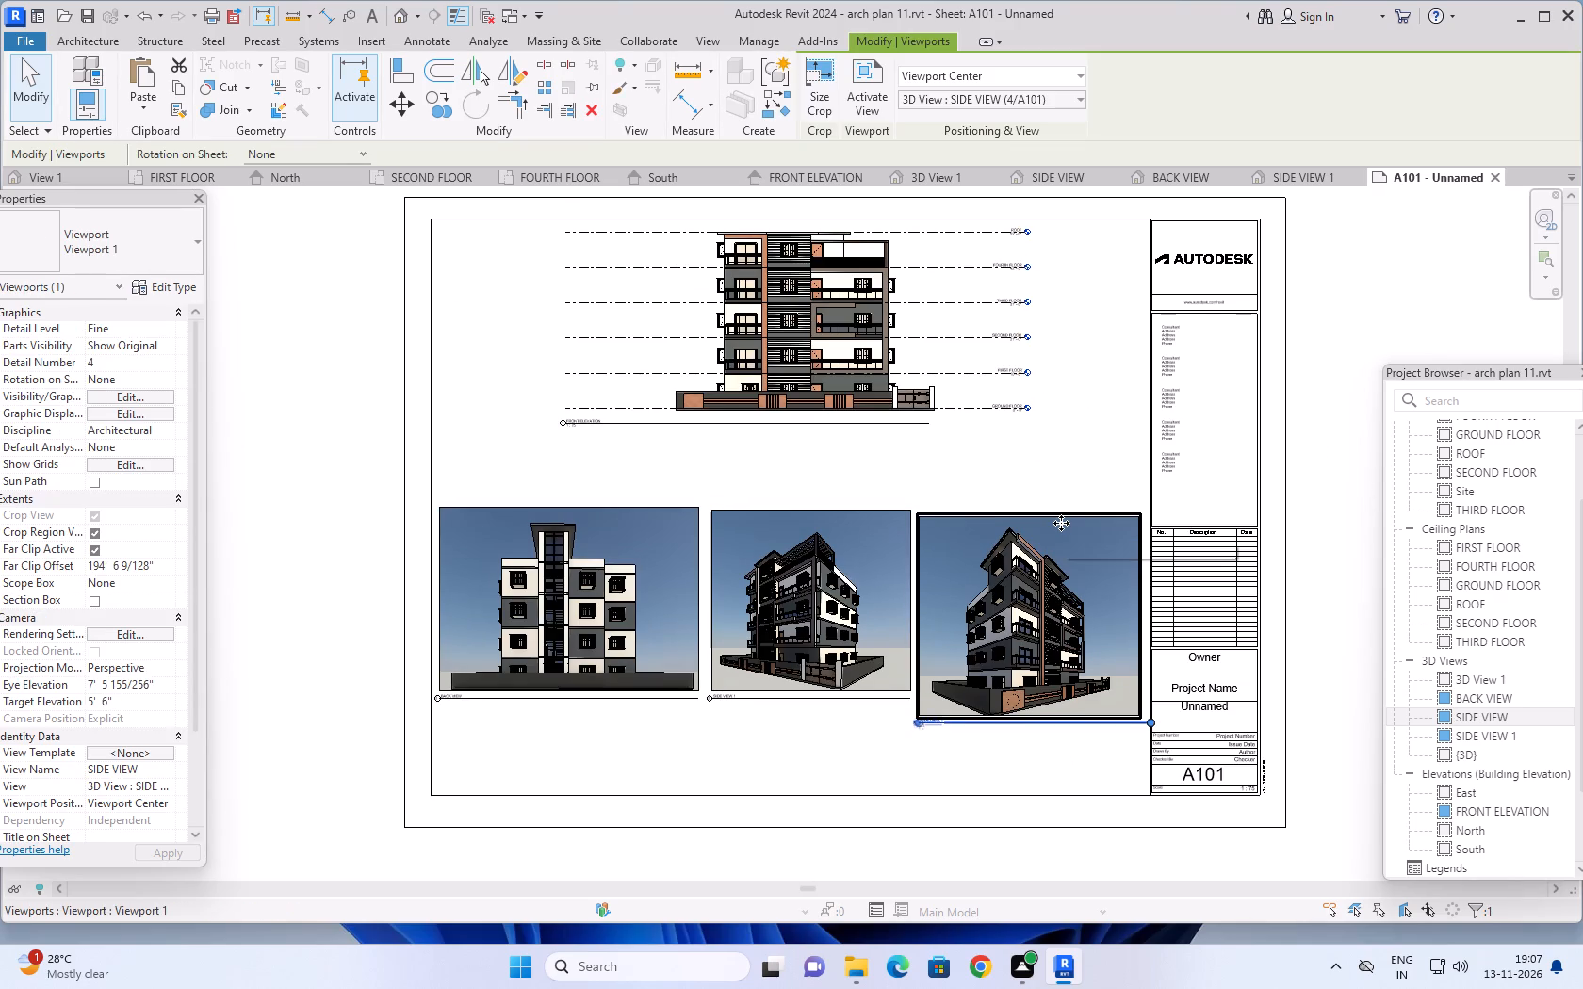
{"action": "key", "text": "Up"}
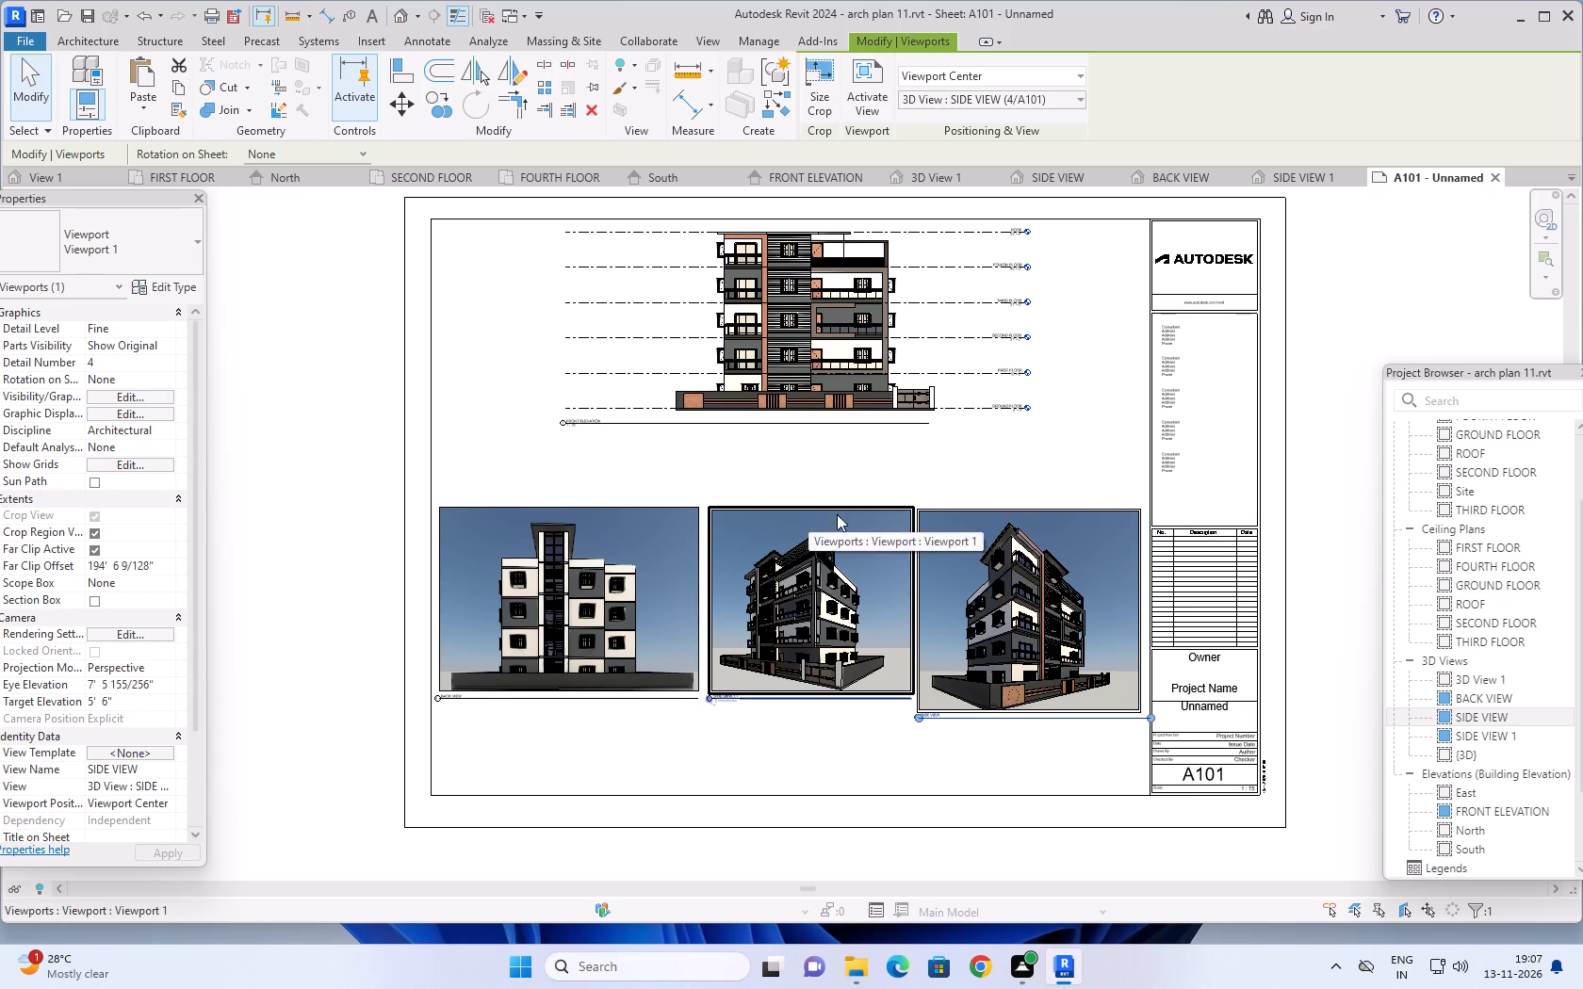
{"action": "key", "text": "Up"}
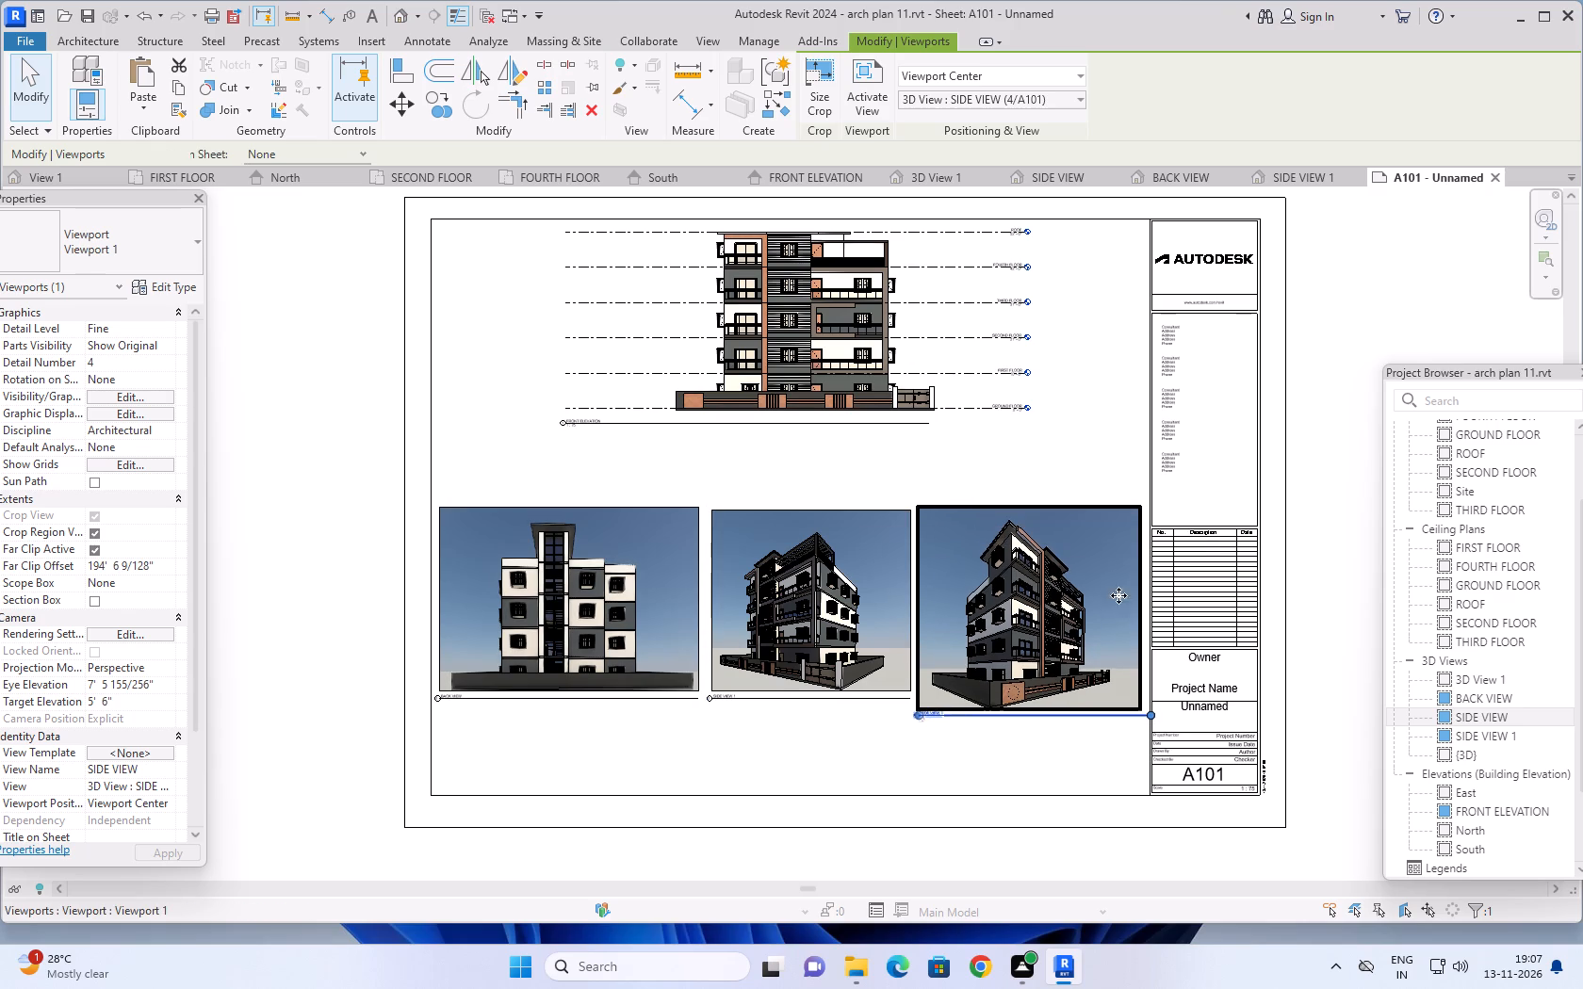
{"action": "key", "text": "Escape"}
Set the project name in the sheet's title block to G+3 PLAN.
{"action": "scroll", "coordinate": [1324, 650], "scroll_direction": "down", "scroll_amount": 2}
{"action": "middle_click_drag", "start_coordinate": [1323, 644], "coordinate": [1197, 646]}
{"action": "scroll", "coordinate": [1169, 518], "scroll_direction": "up", "scroll_amount": 2}
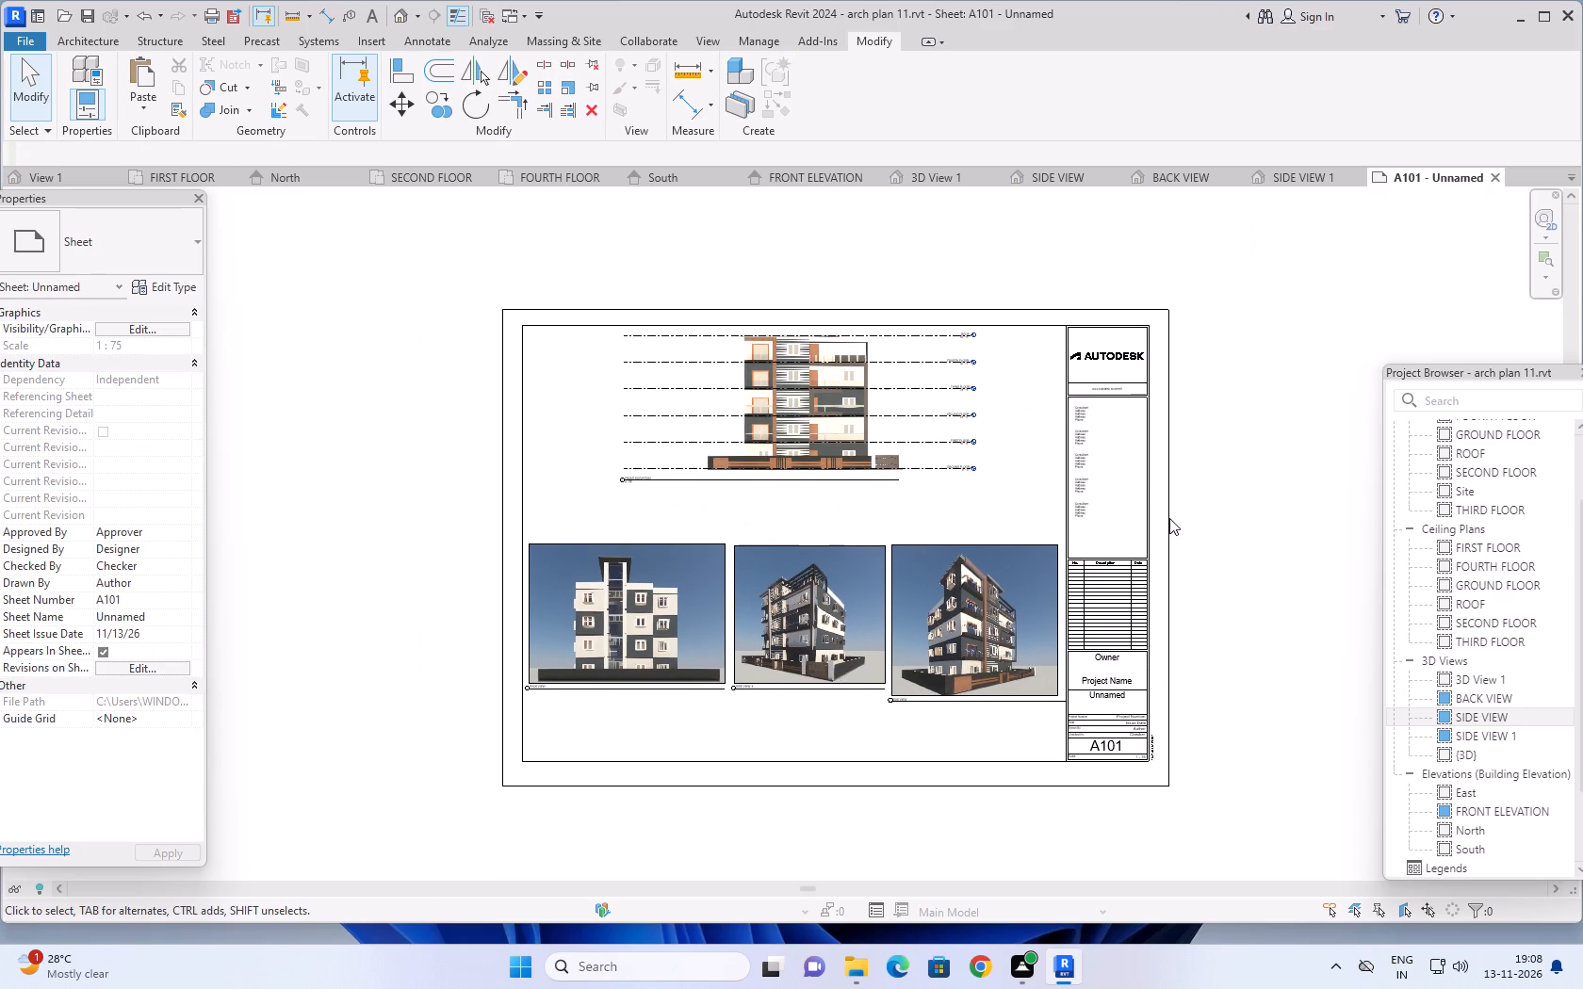
{"action": "scroll", "coordinate": [1169, 518], "scroll_direction": "up", "scroll_amount": 1}
{"action": "scroll", "coordinate": [1141, 693], "scroll_direction": "up", "scroll_amount": 5}
{"action": "key", "text": "Escape"}
{"action": "key", "text": "Escape"}
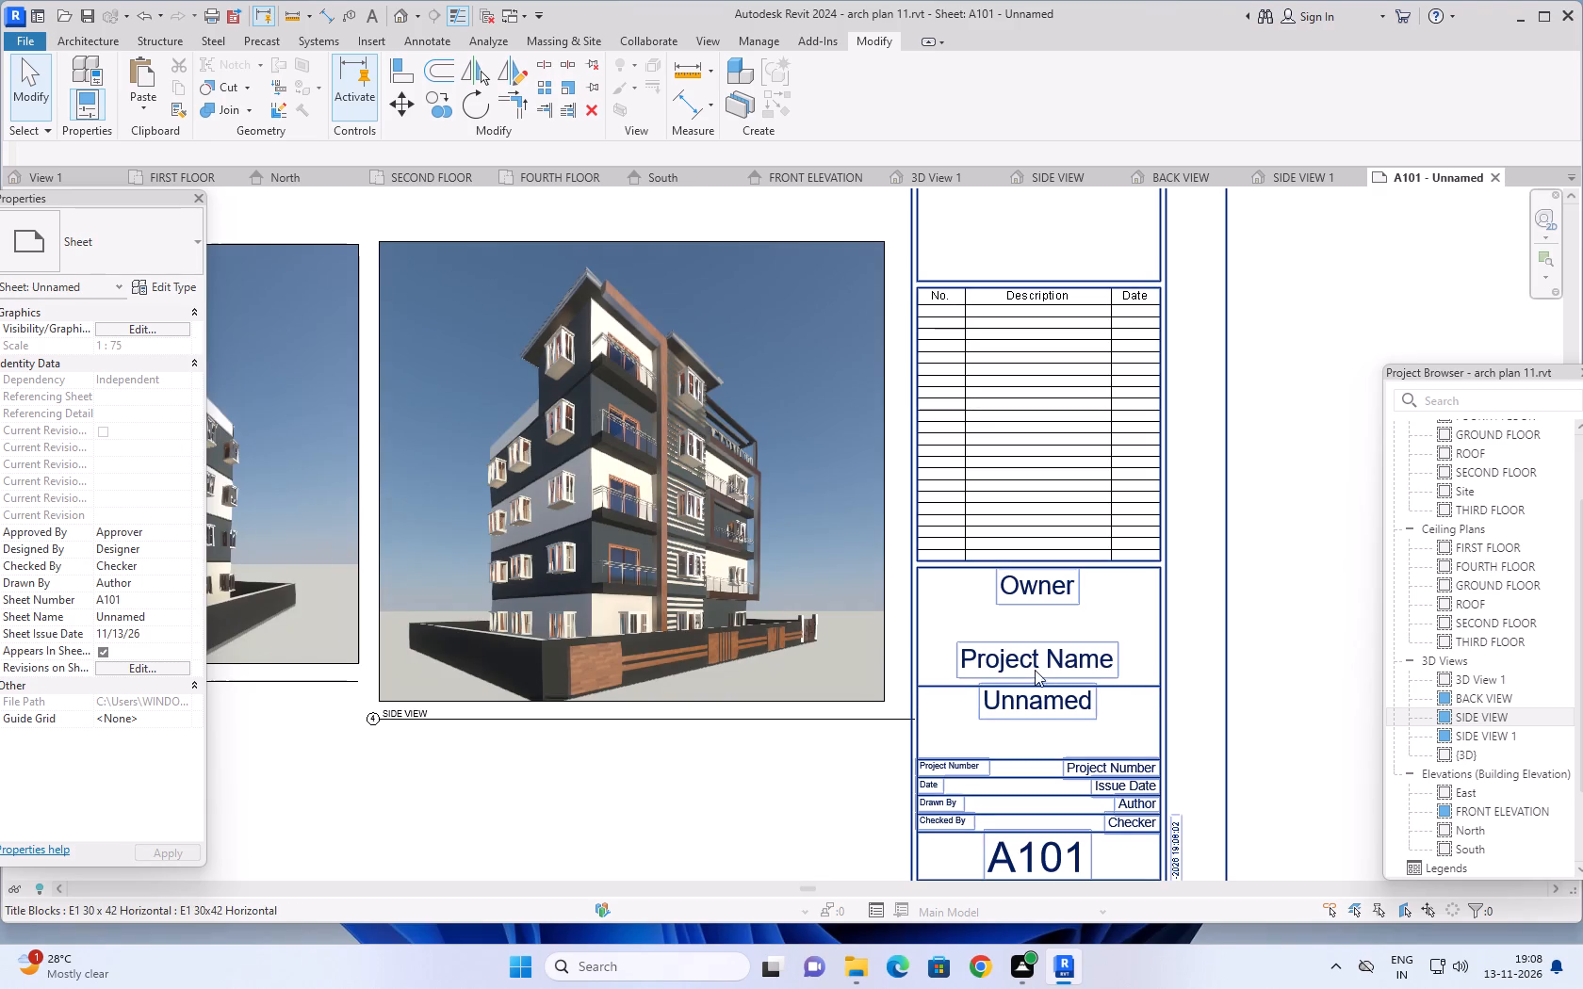
{"action": "key", "text": "Escape"}
{"action": "left_click", "coordinate": [1071, 661]}
{"action": "left_click", "coordinate": [1086, 664]}
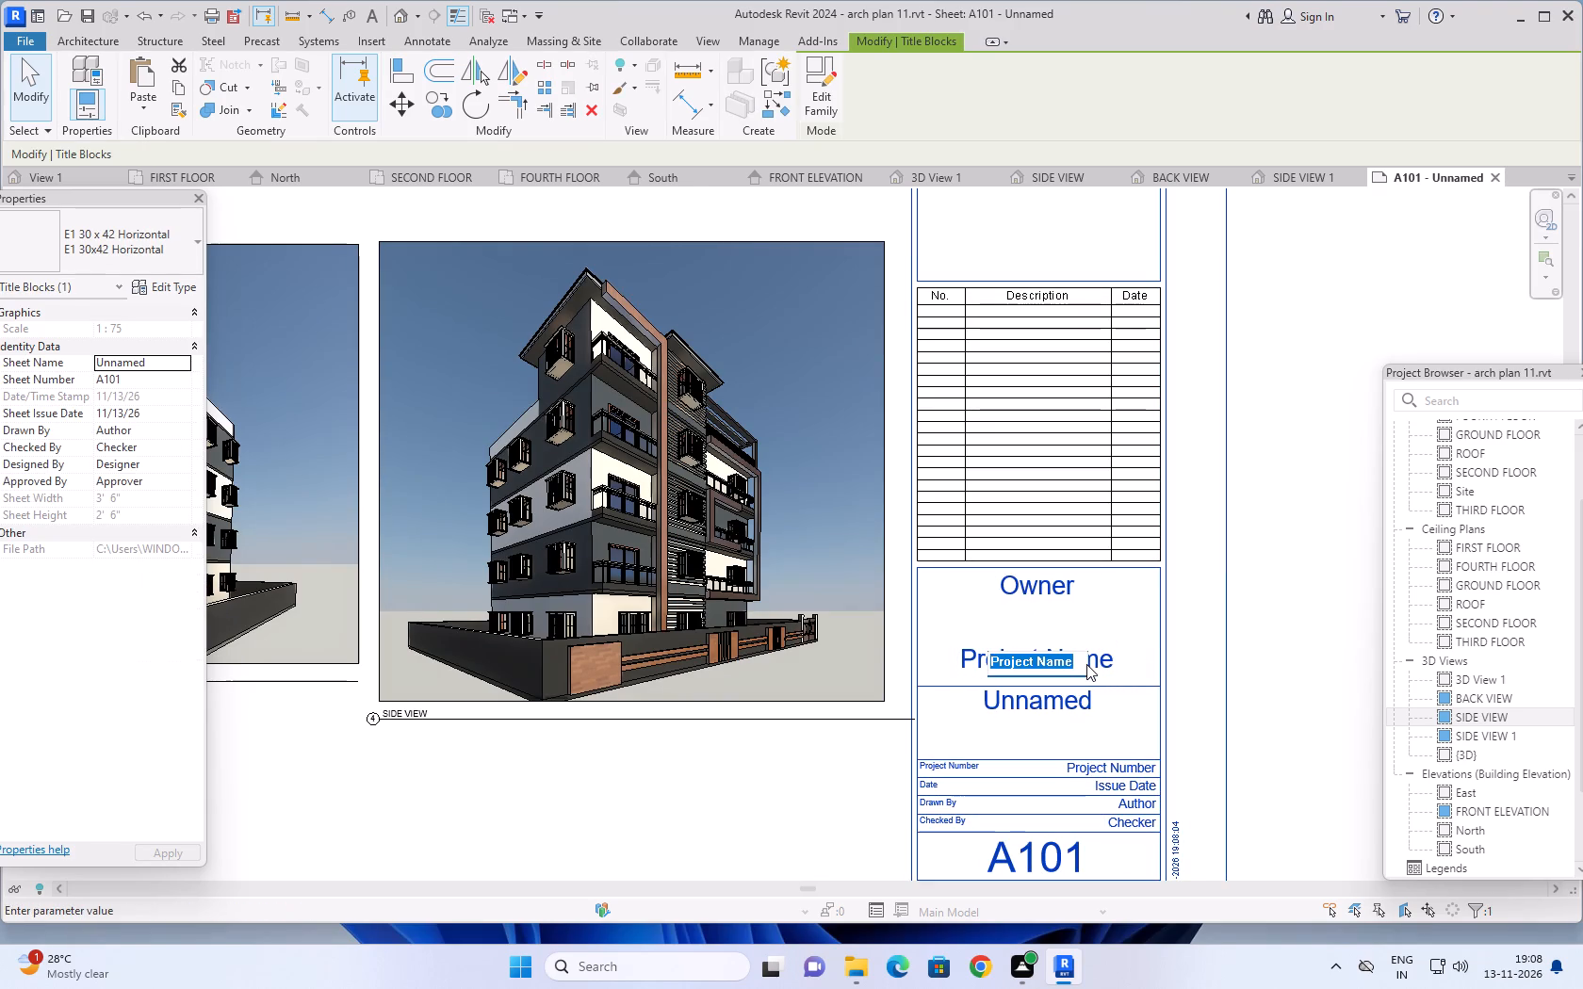
{"action": "key", "text": "g"}
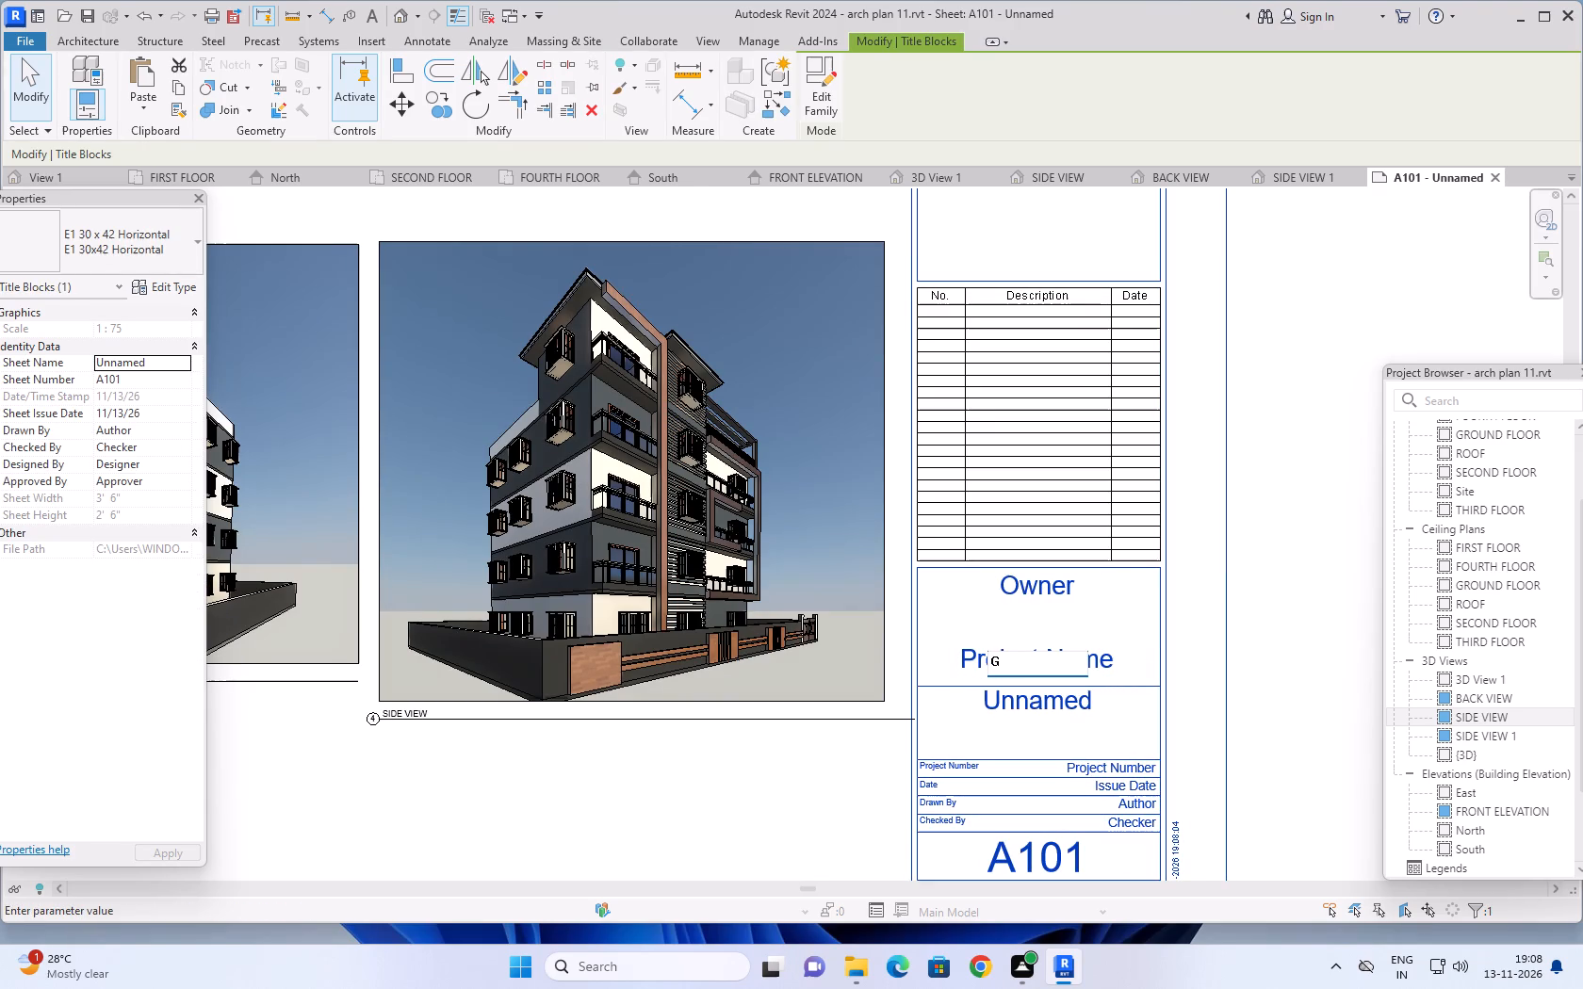
{"action": "key", "text": "plus"}
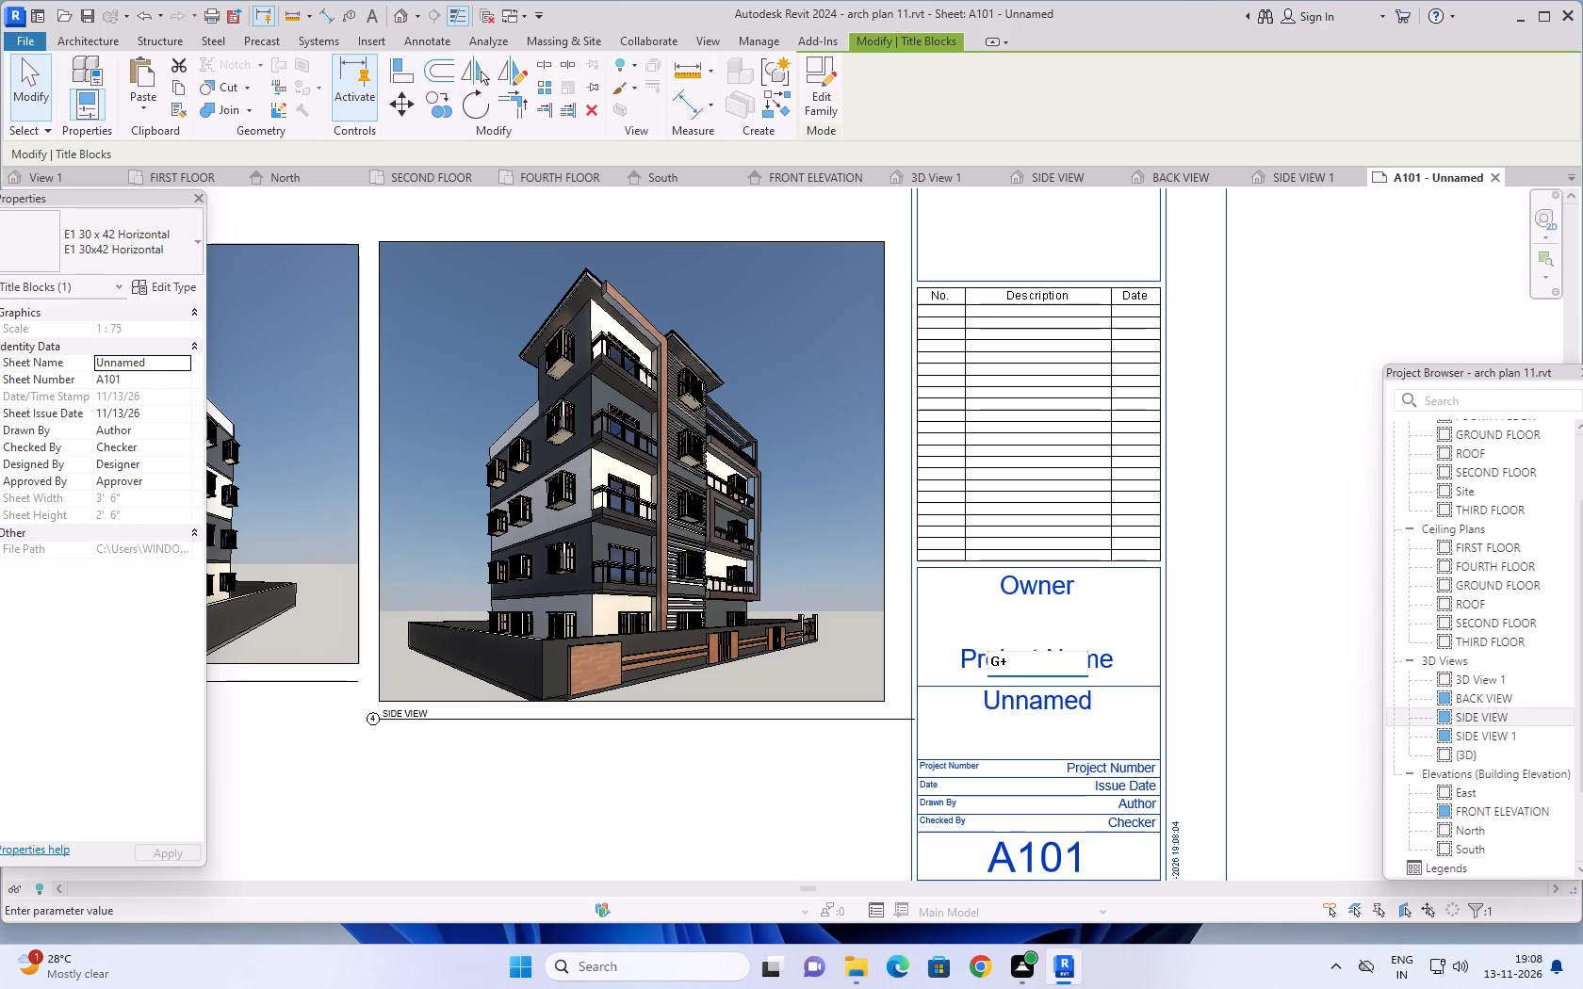
{"action": "type", "text": "3 PLAN"}
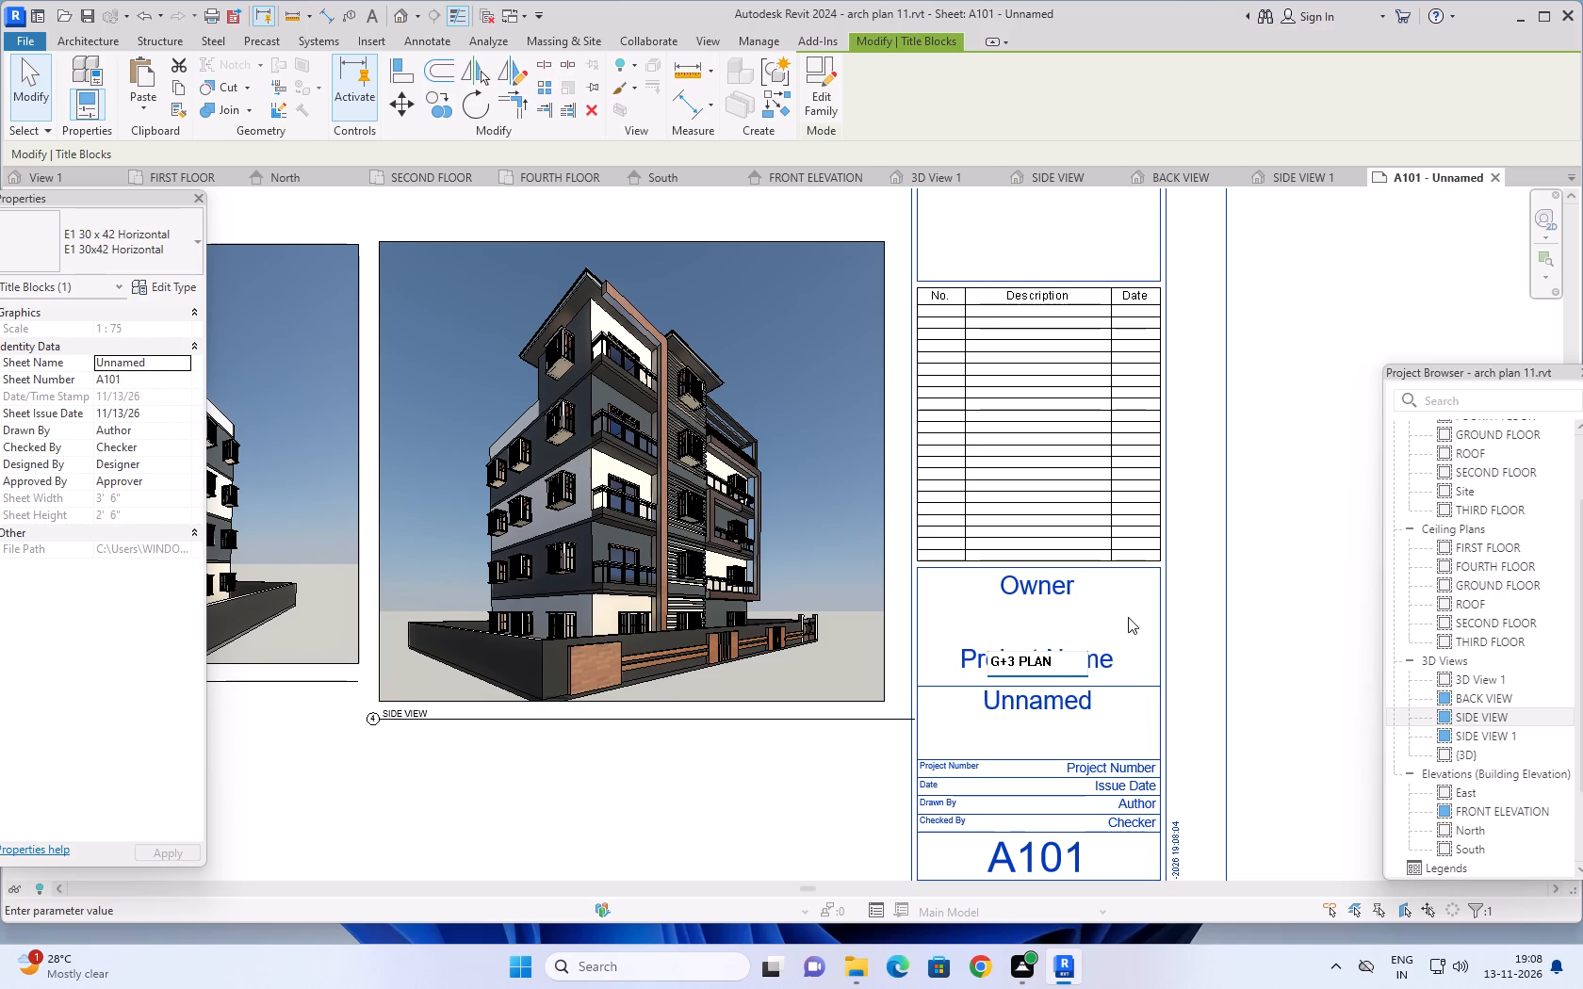
{"action": "left_click", "coordinate": [1123, 612]}
Replace the Owner placeholder in the title block with the owner's name.
{"action": "left_click", "coordinate": [1046, 594]}
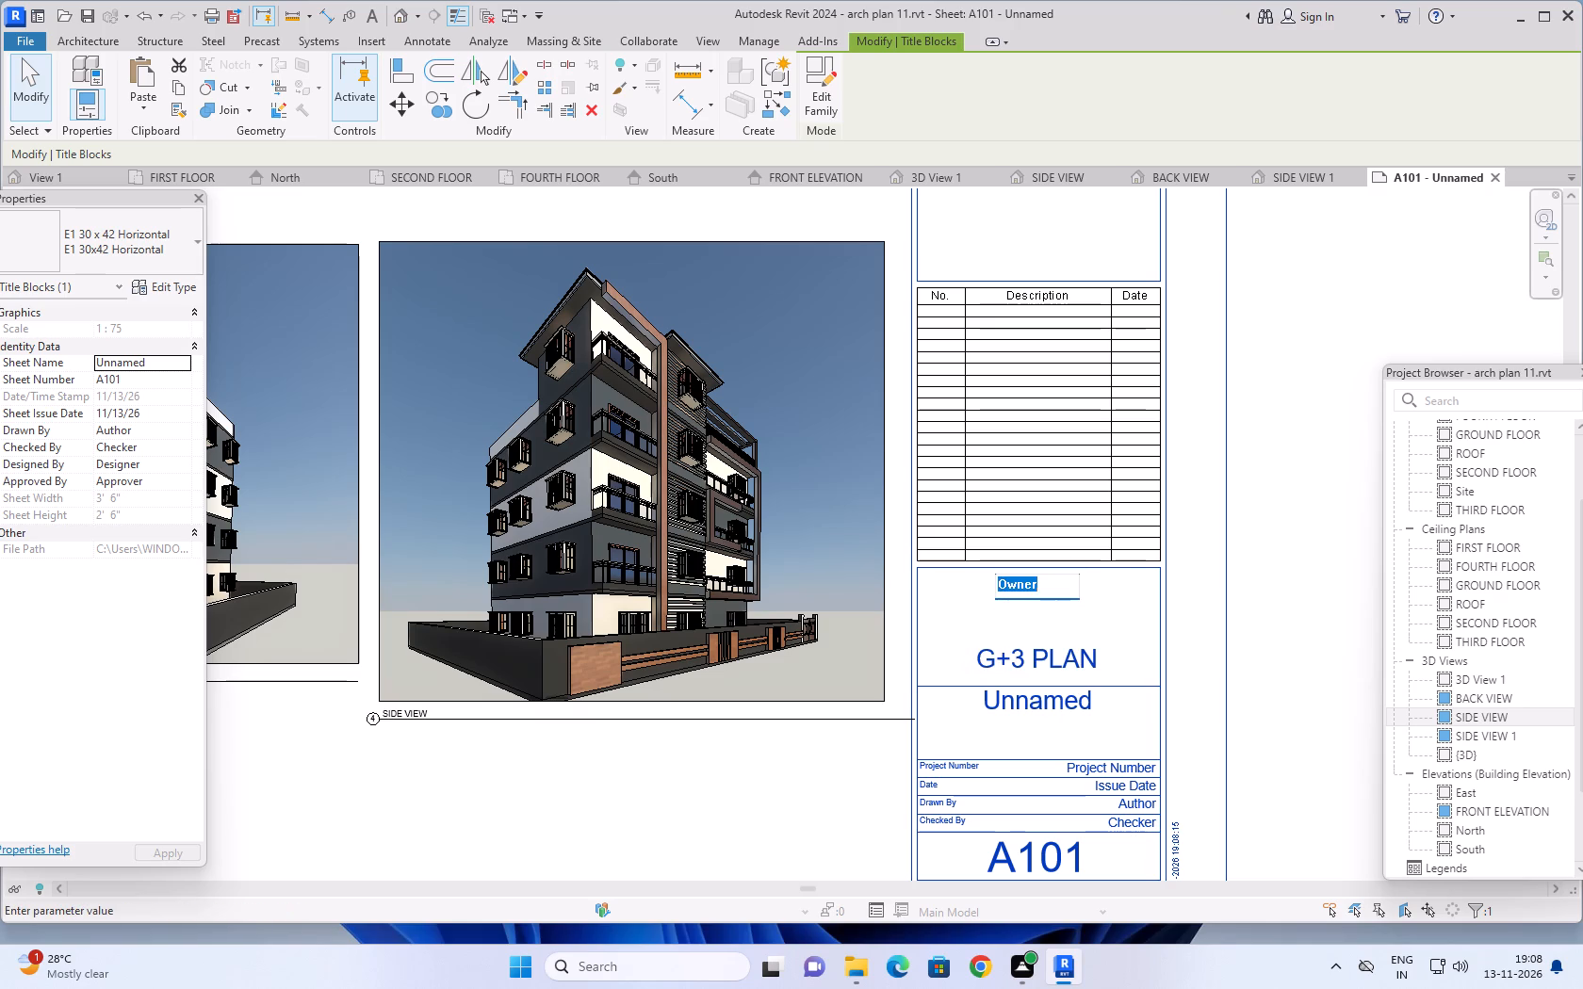
{"action": "key", "text": "s"}
{"action": "type", "text": "AGAR"}
{"action": "left_click", "coordinate": [1274, 612]}
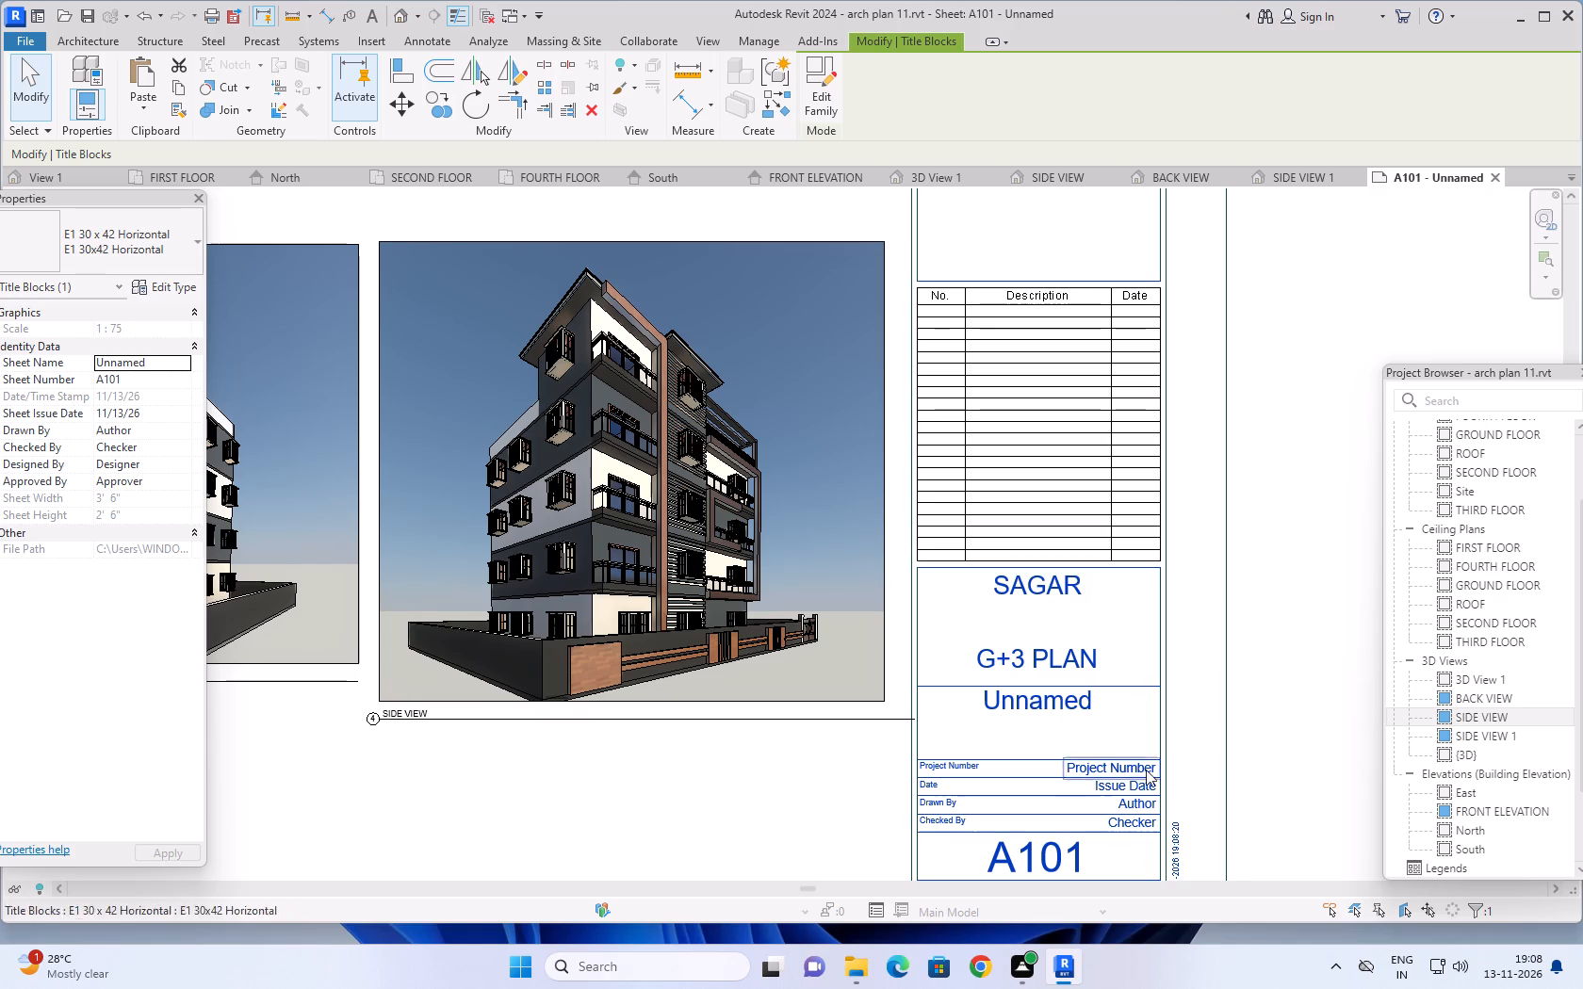
Set the project number in the title block to 07.
{"action": "left_click", "coordinate": [1108, 766]}
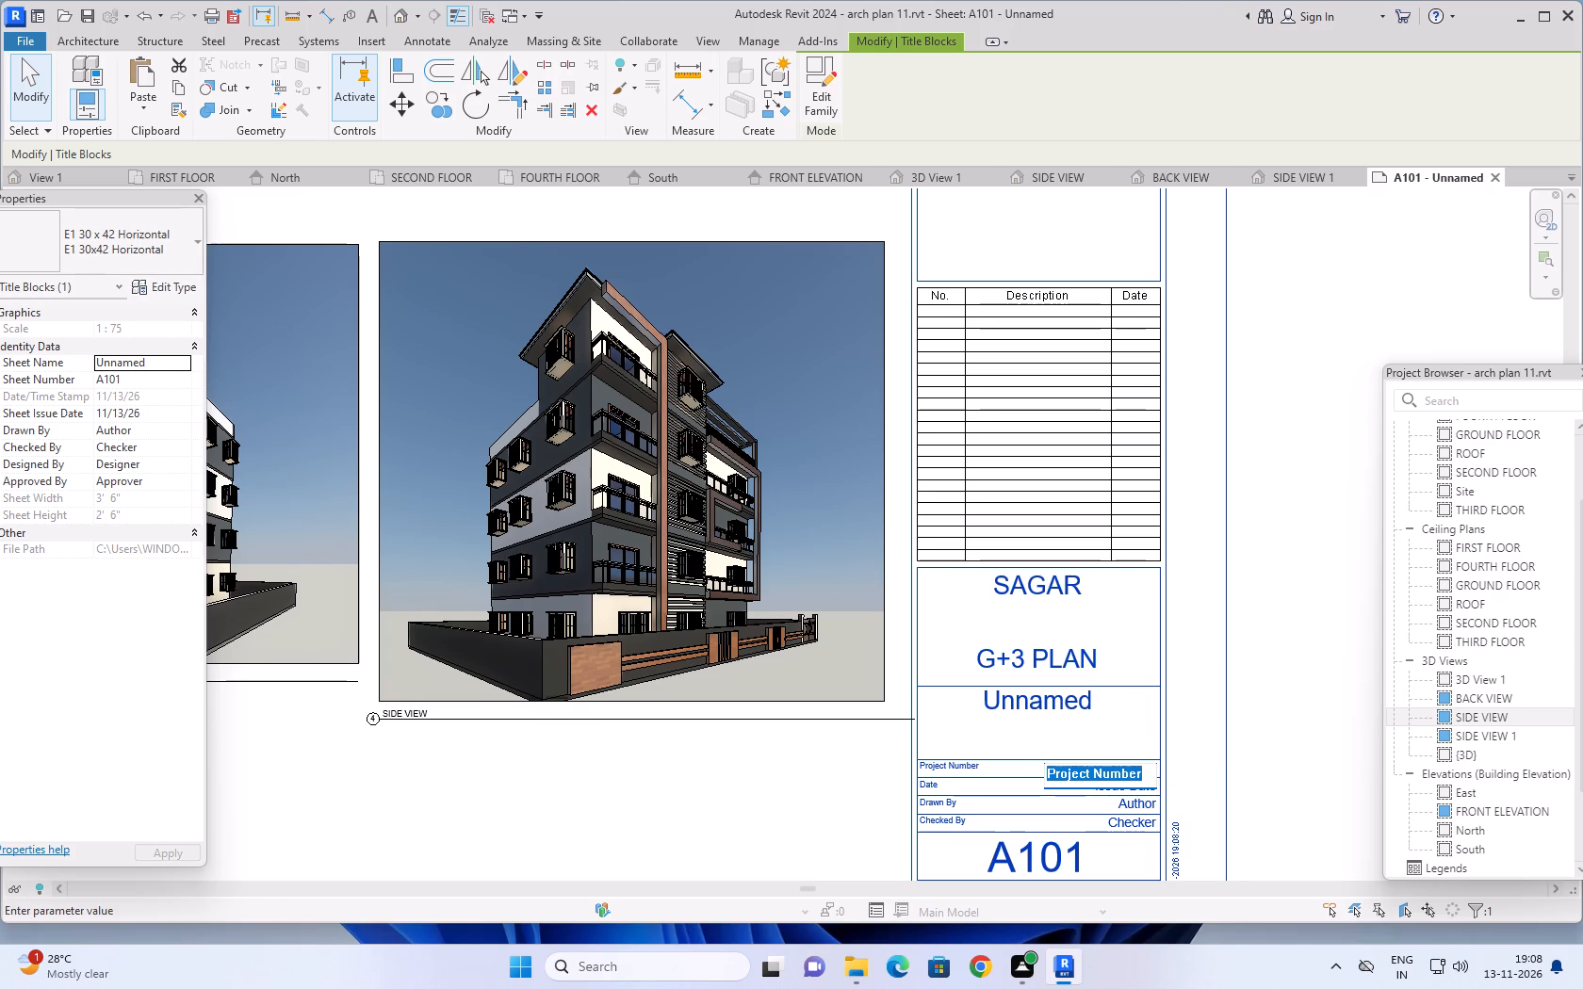
{"action": "type", "text": "07"}
{"action": "left_click", "coordinate": [1267, 732]}
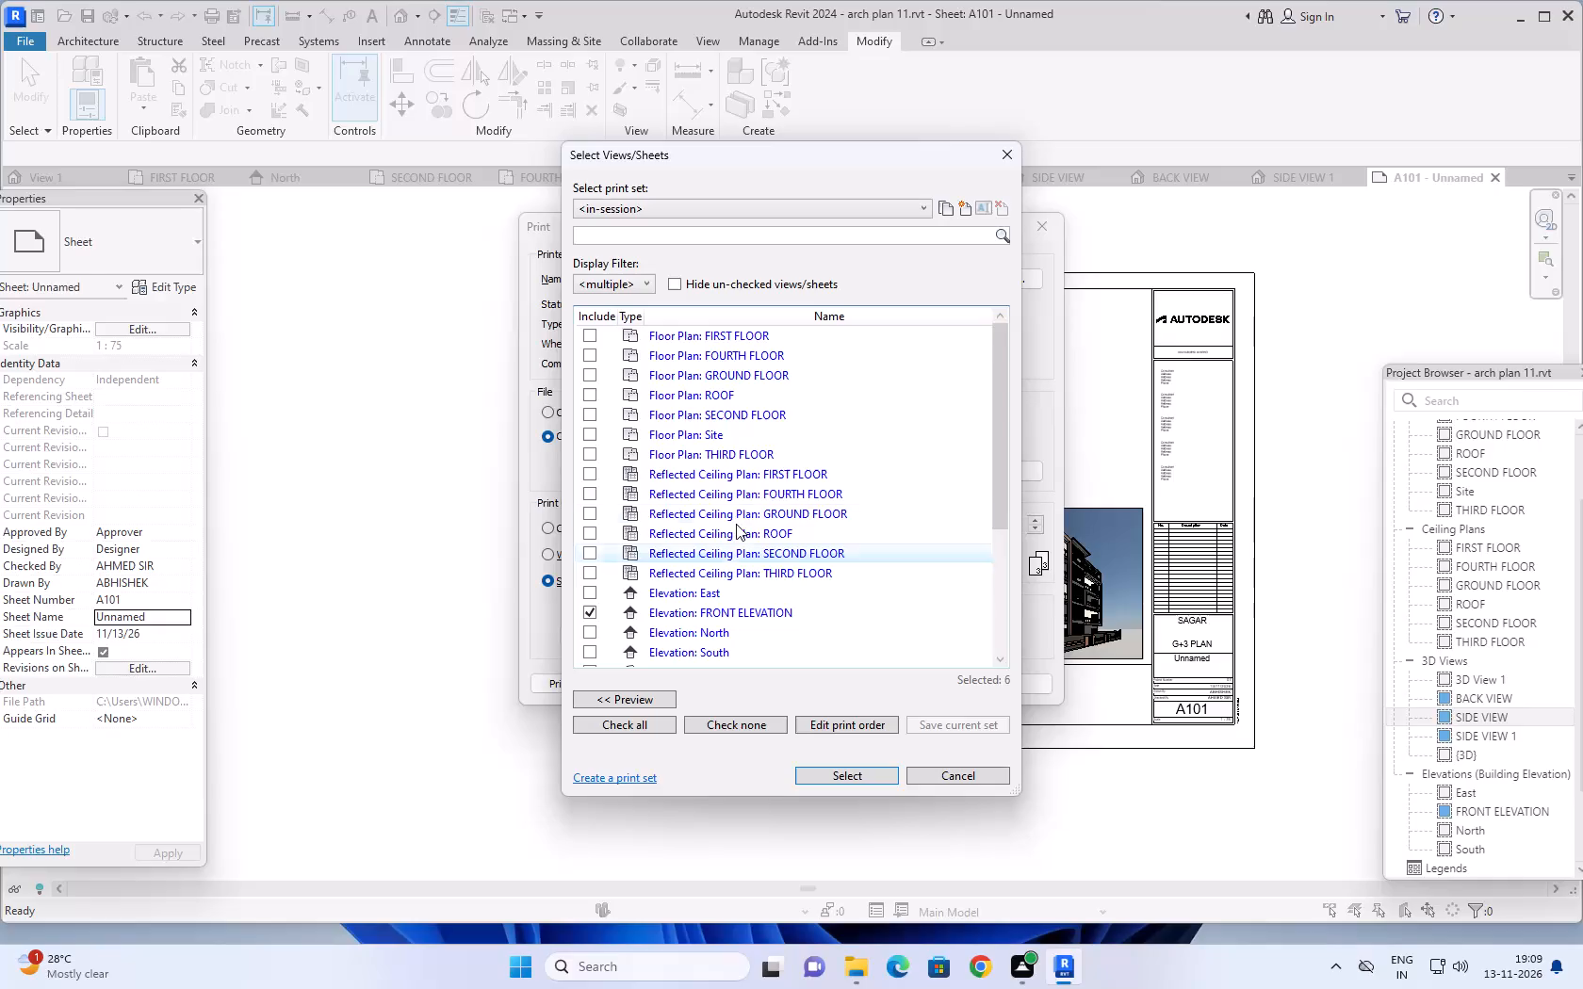
Review and accept the print selection of FRONT ELEVATION, 3D View 1, BACK VIEW, SIDE VIEW, SIDE VIEW 1 and sheet A101.
{"action": "scroll", "coordinate": [743, 501], "scroll_direction": "up", "scroll_amount": 6}
{"action": "scroll", "coordinate": [747, 484], "scroll_direction": "down", "scroll_amount": 16}
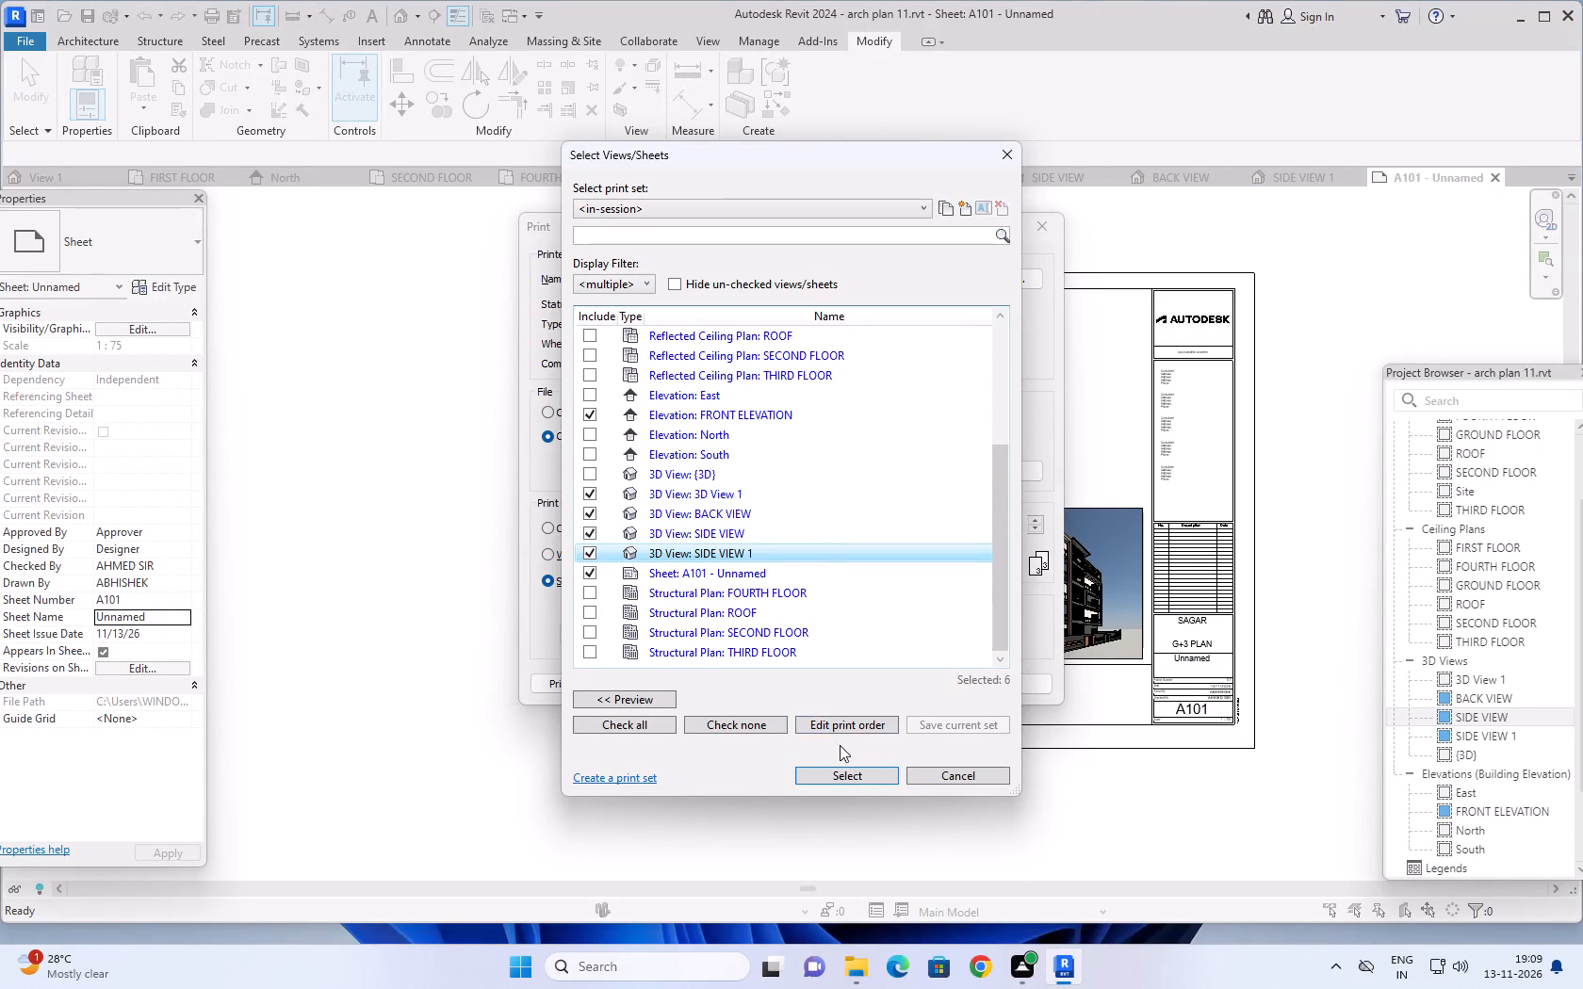
{"action": "left_click", "coordinate": [846, 774]}
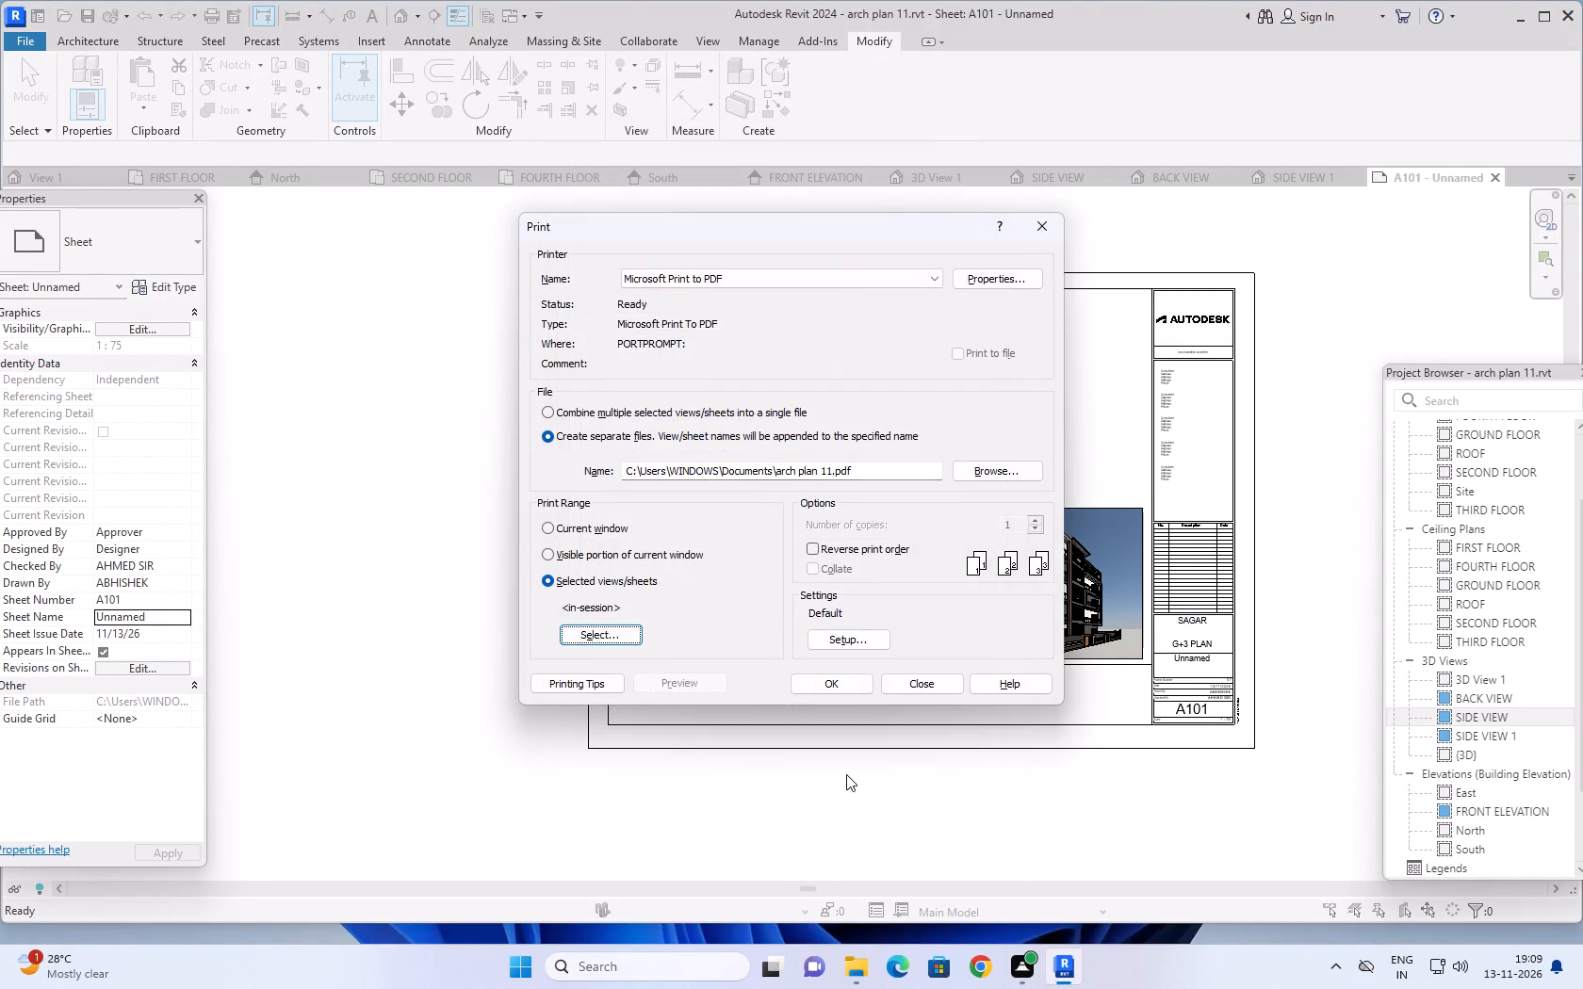
Print the selected views and sheet with Microsoft Print to PDF, combined into a single file instead of separate files.
{"action": "left_click", "coordinate": [831, 683]}
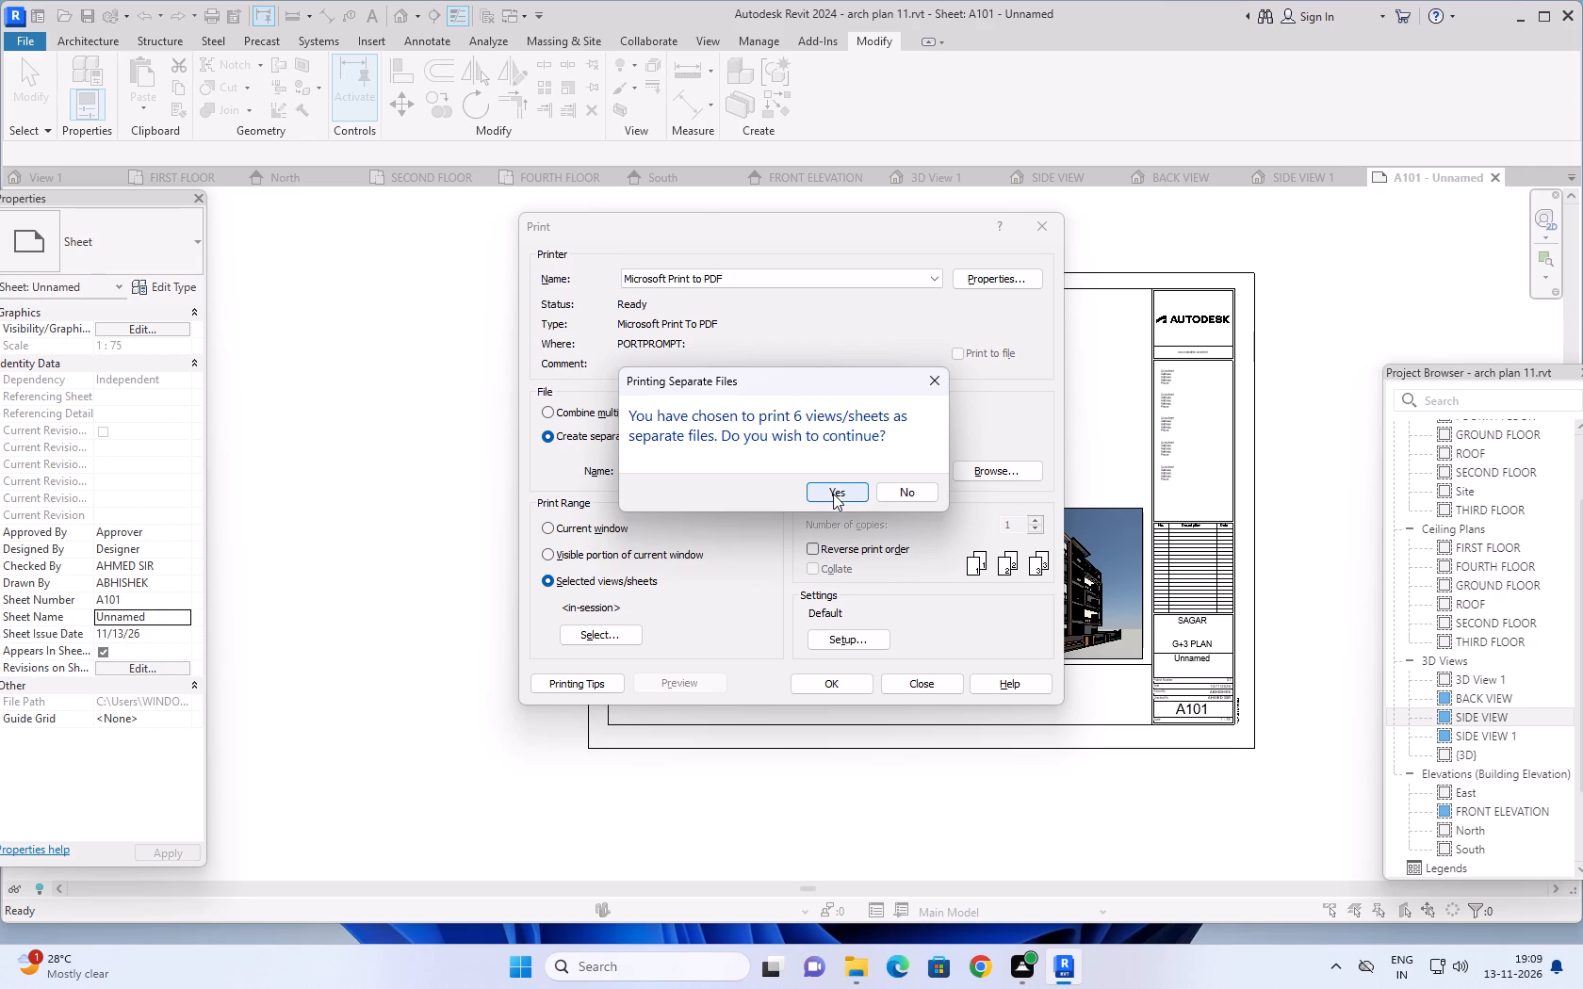
{"action": "left_click", "coordinate": [931, 376]}
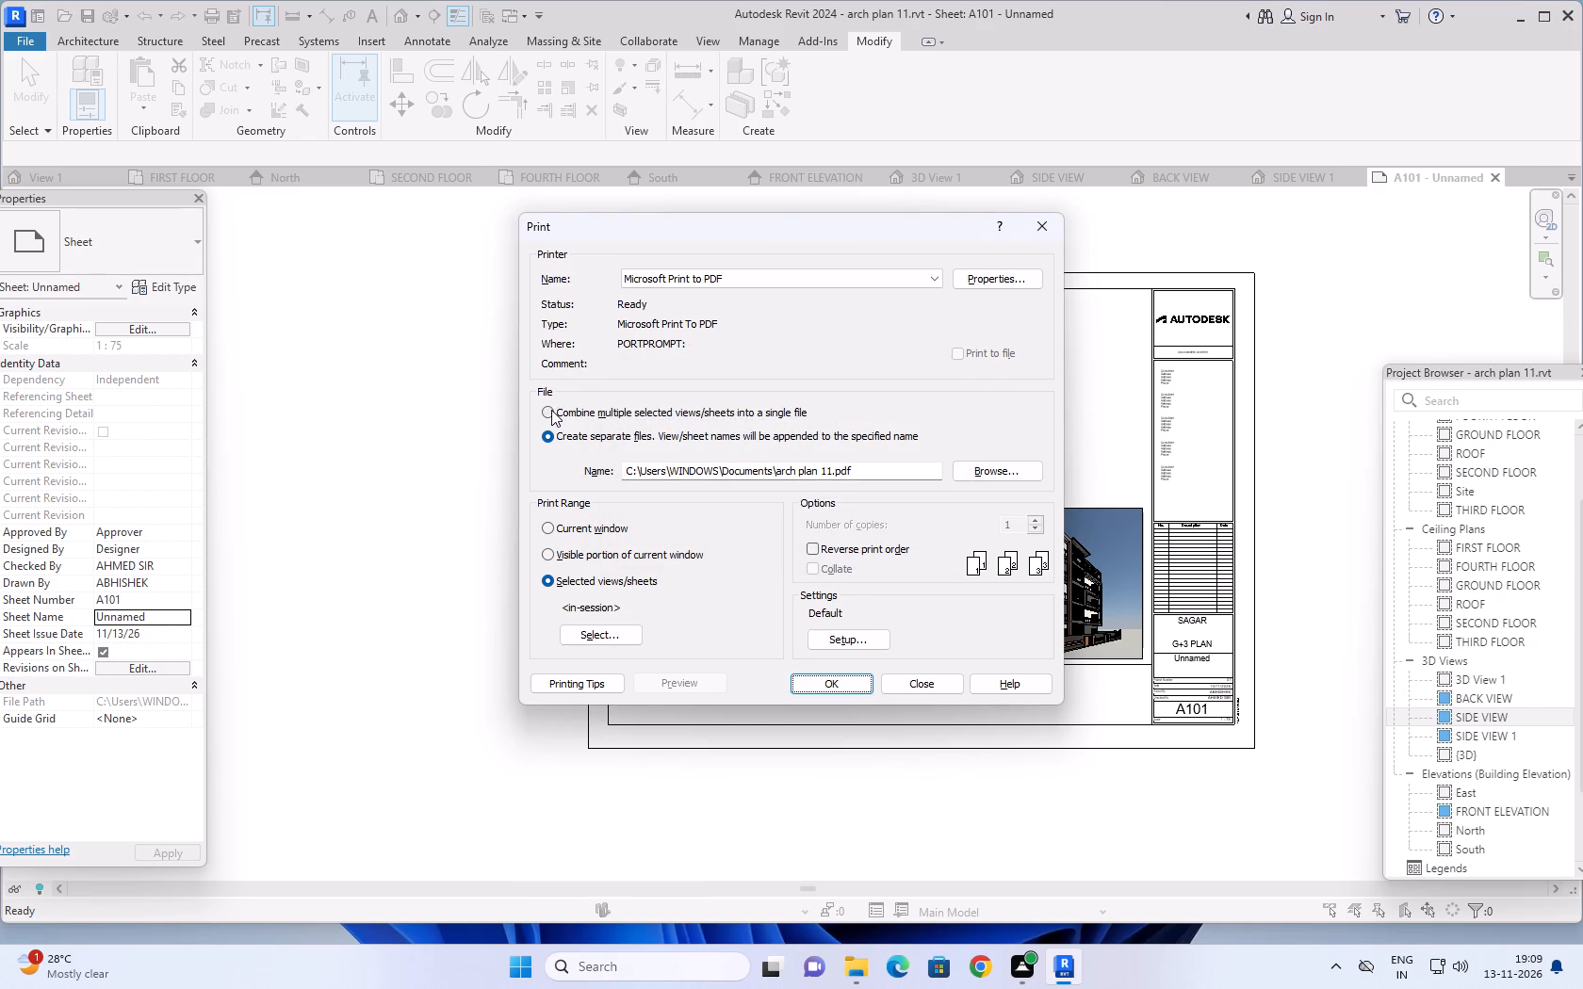
{"action": "left_click", "coordinate": [548, 410]}
{"action": "left_click", "coordinate": [819, 681]}
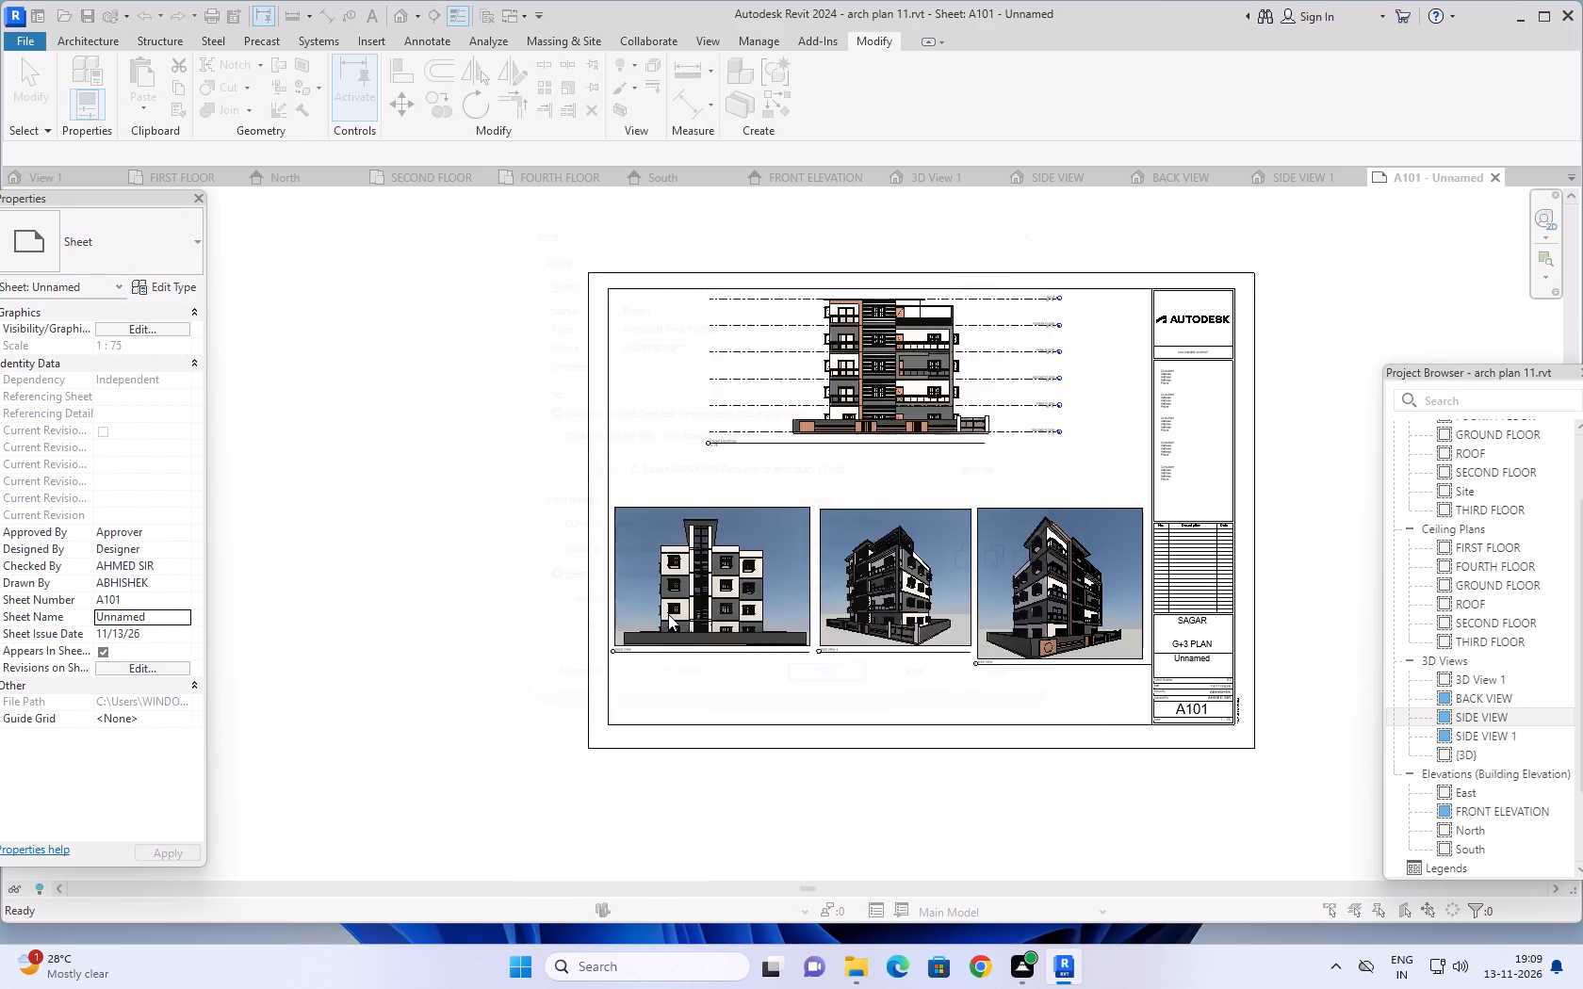
Save the print output in the REVIT ARCHITECTURE folder as a PDF named ARCH PLAN 11 VIEWS AND SHEET.
{"action": "scroll", "coordinate": [550, 513], "scroll_direction": "down", "scroll_amount": 3}
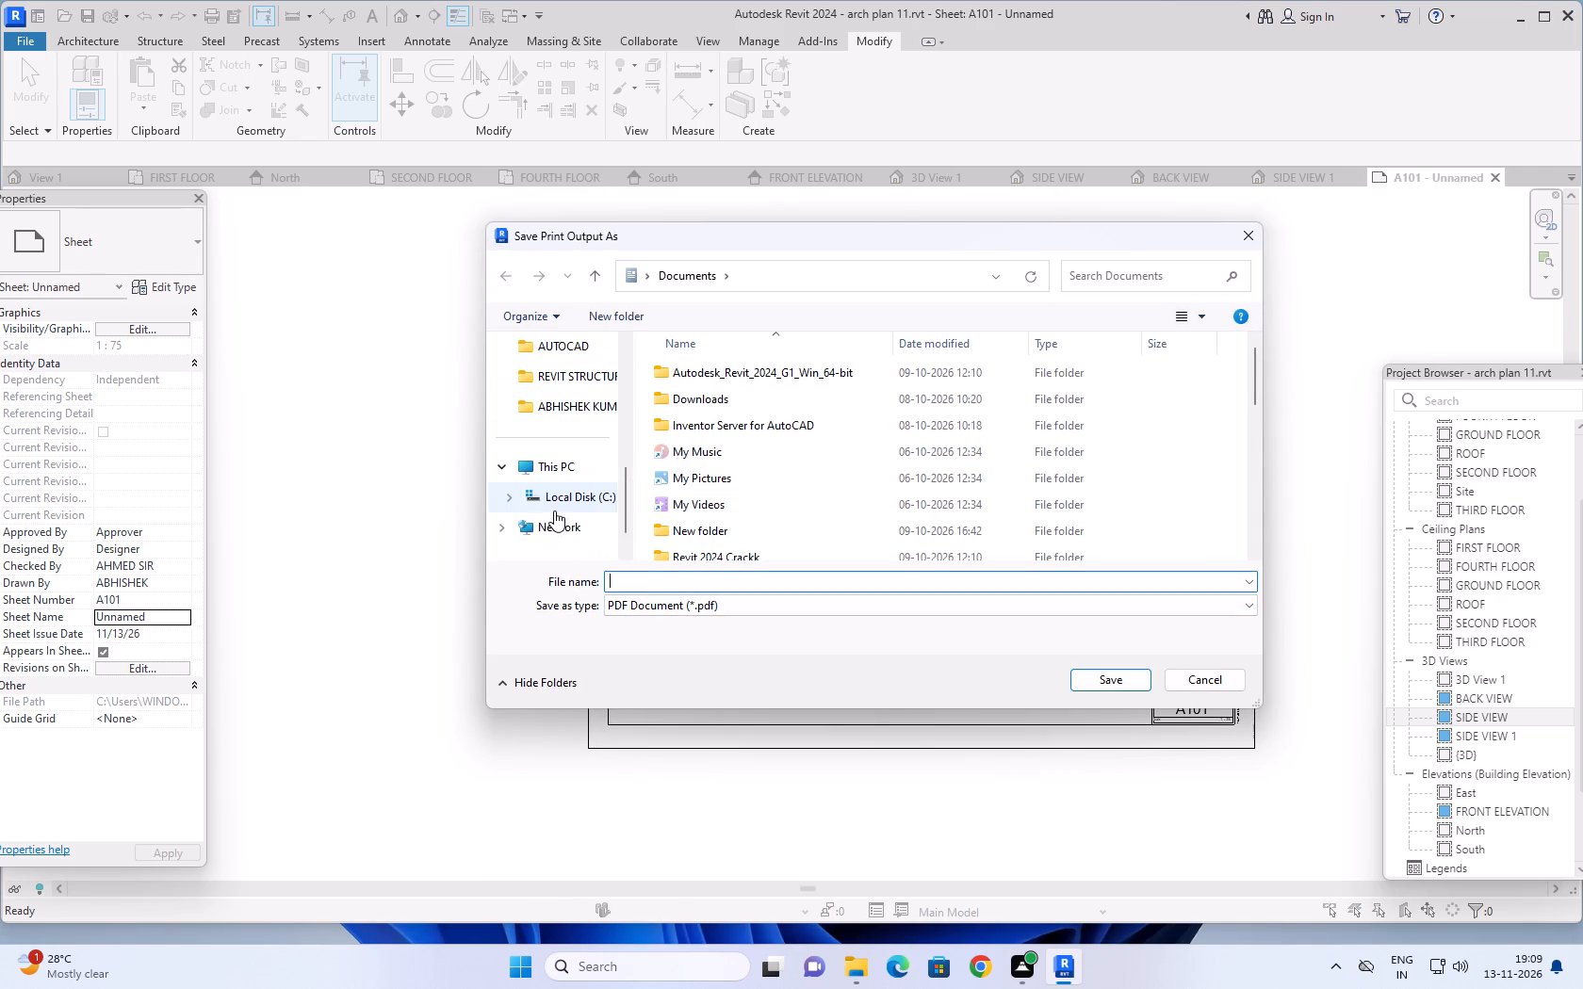
{"action": "scroll", "coordinate": [568, 402], "scroll_direction": "up", "scroll_amount": 1}
{"action": "left_click", "coordinate": [573, 406]}
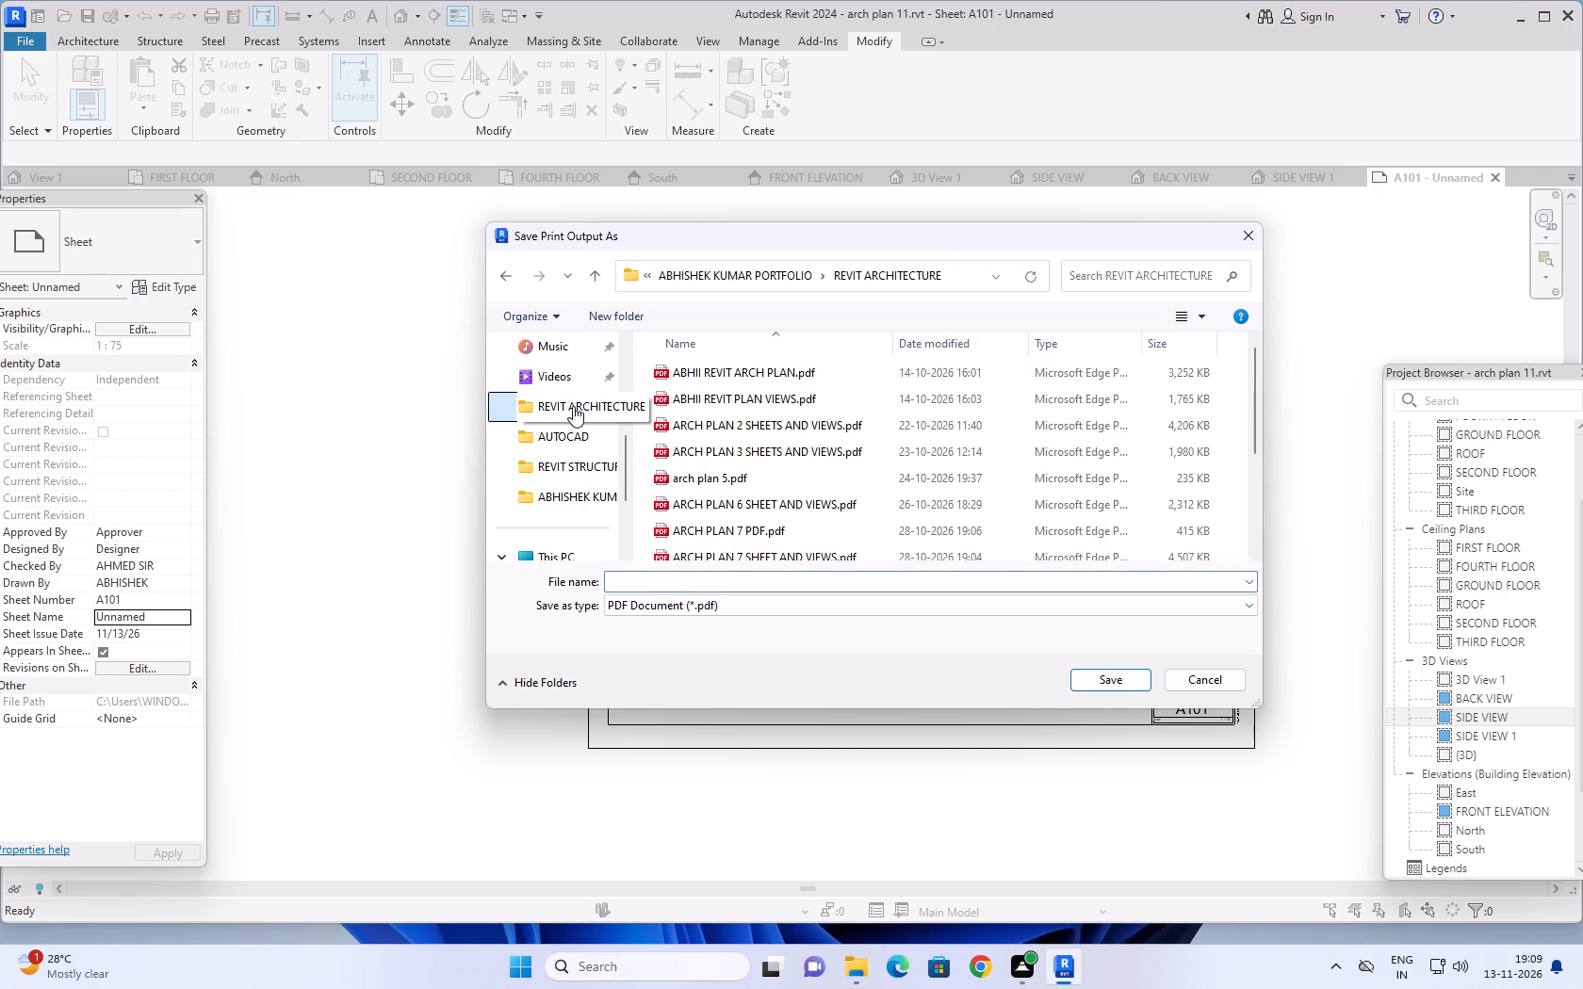
{"action": "scroll", "coordinate": [776, 496], "scroll_direction": "down", "scroll_amount": 1}
{"action": "left_click", "coordinate": [743, 584]}
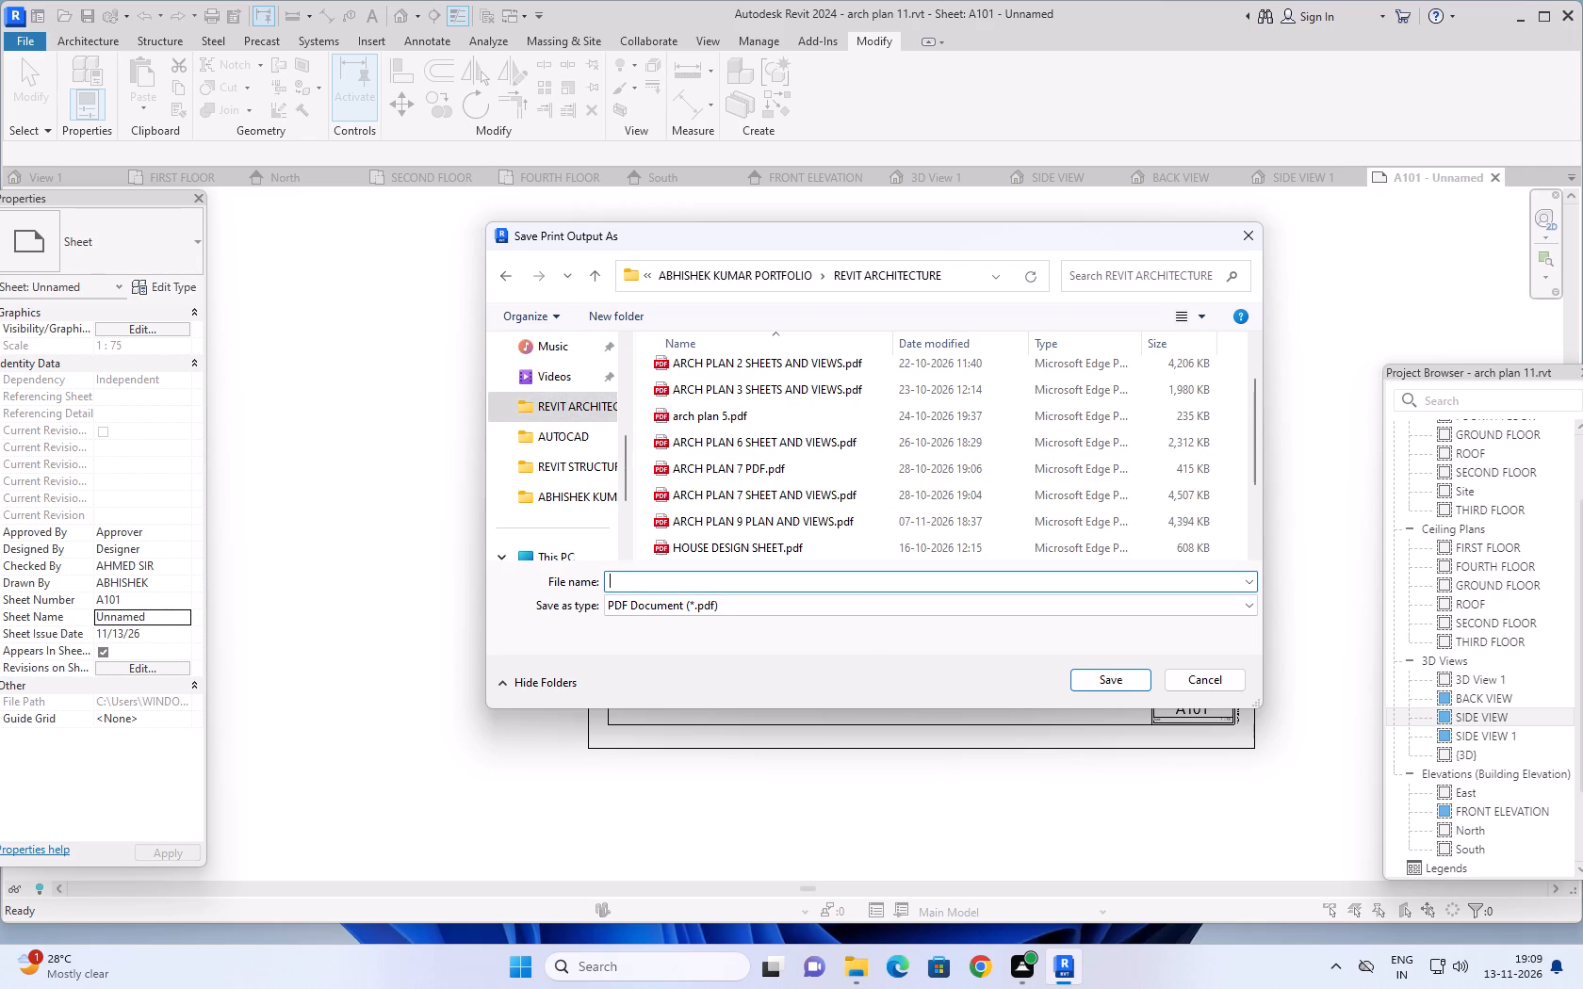
{"action": "scroll", "coordinate": [743, 584], "scroll_direction": "down", "scroll_amount": 1}
{"action": "type", "text": "ARCH"}
{"action": "key", "text": "space"}
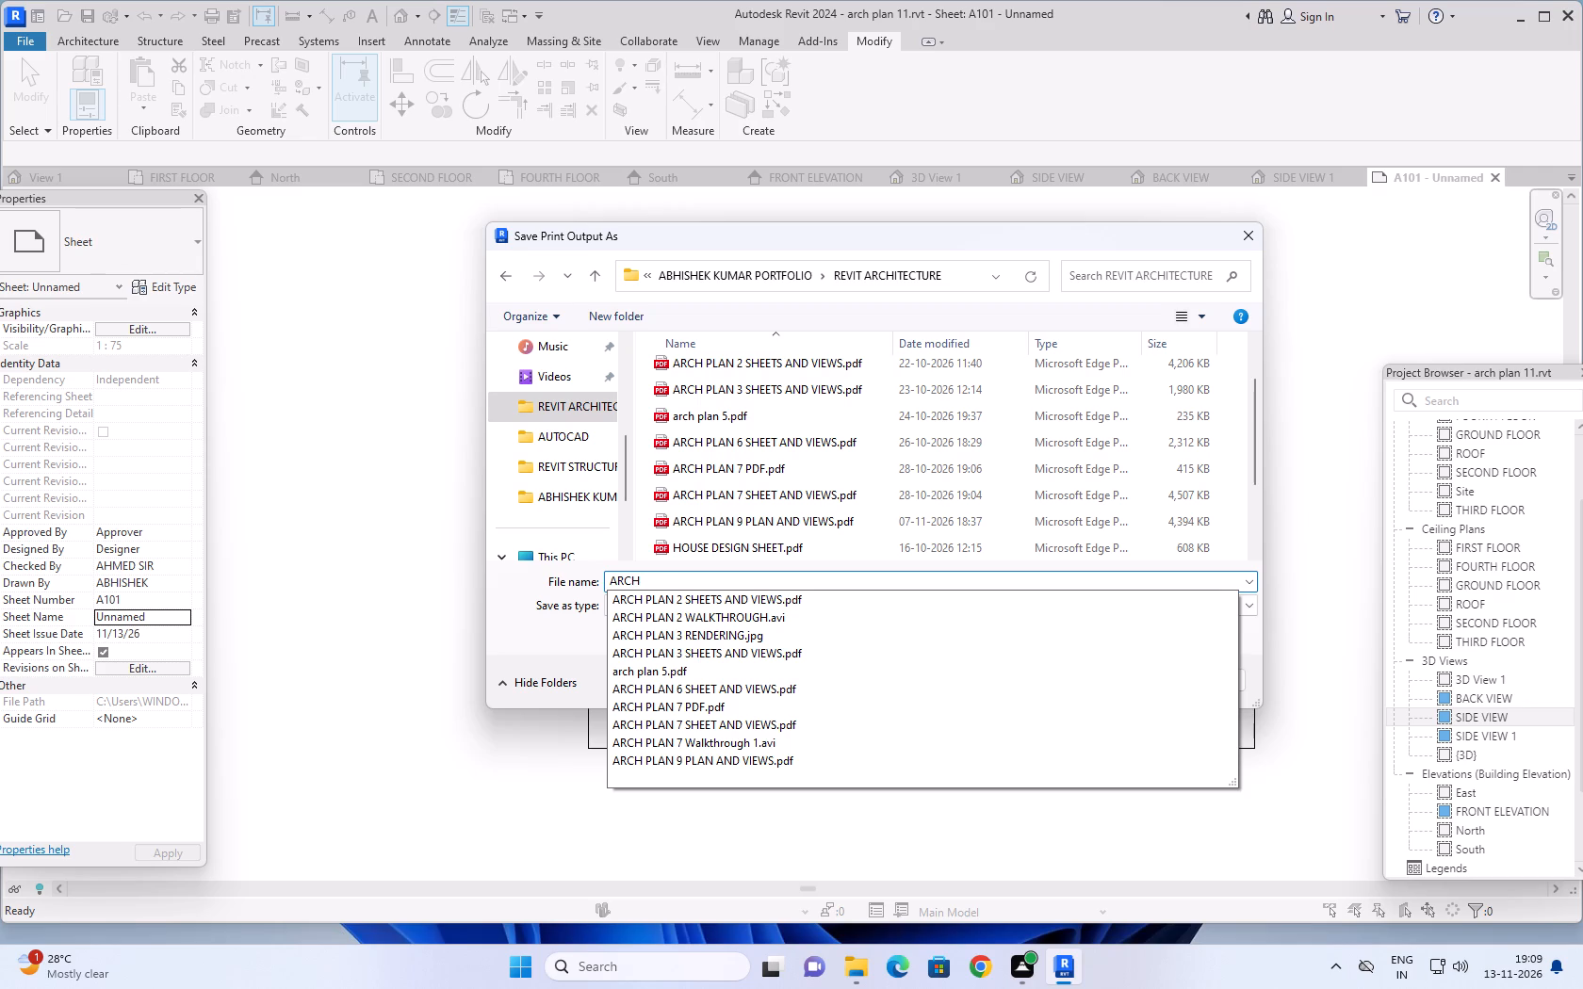
{"action": "type", "text": "PLAN 11"}
{"action": "key", "text": "space"}
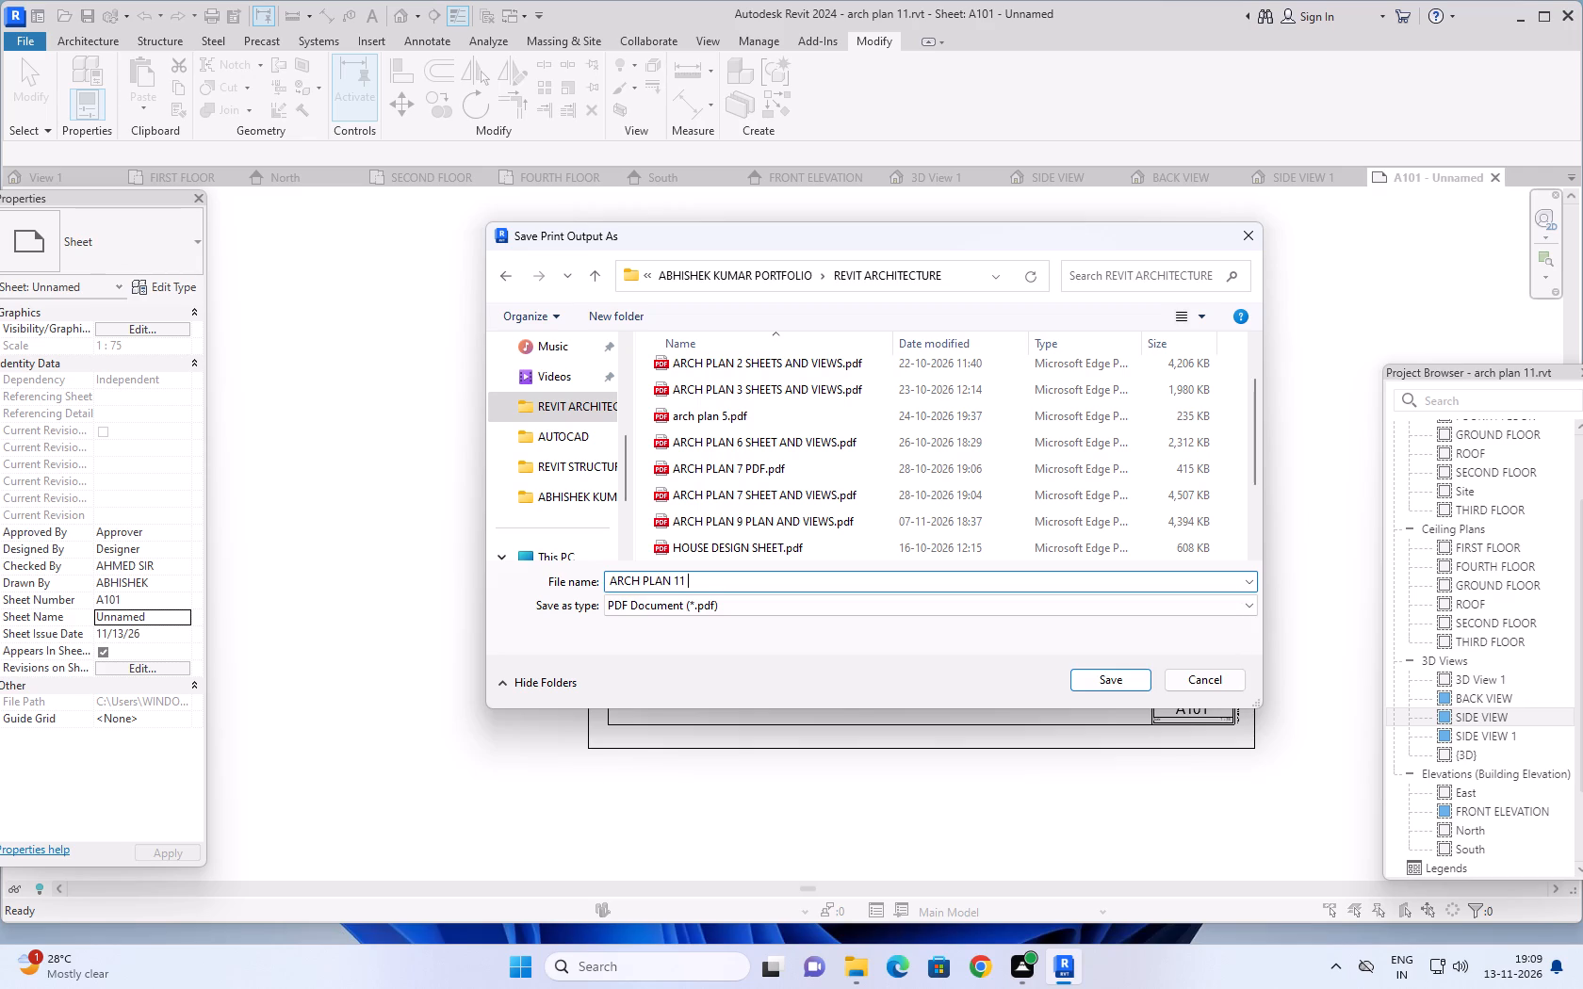
{"action": "key", "text": "v"}
{"action": "type", "text": "IEWS"}
{"action": "key", "text": "space"}
{"action": "type", "text": "AND SHEET"}
{"action": "left_click", "coordinate": [1133, 682]}
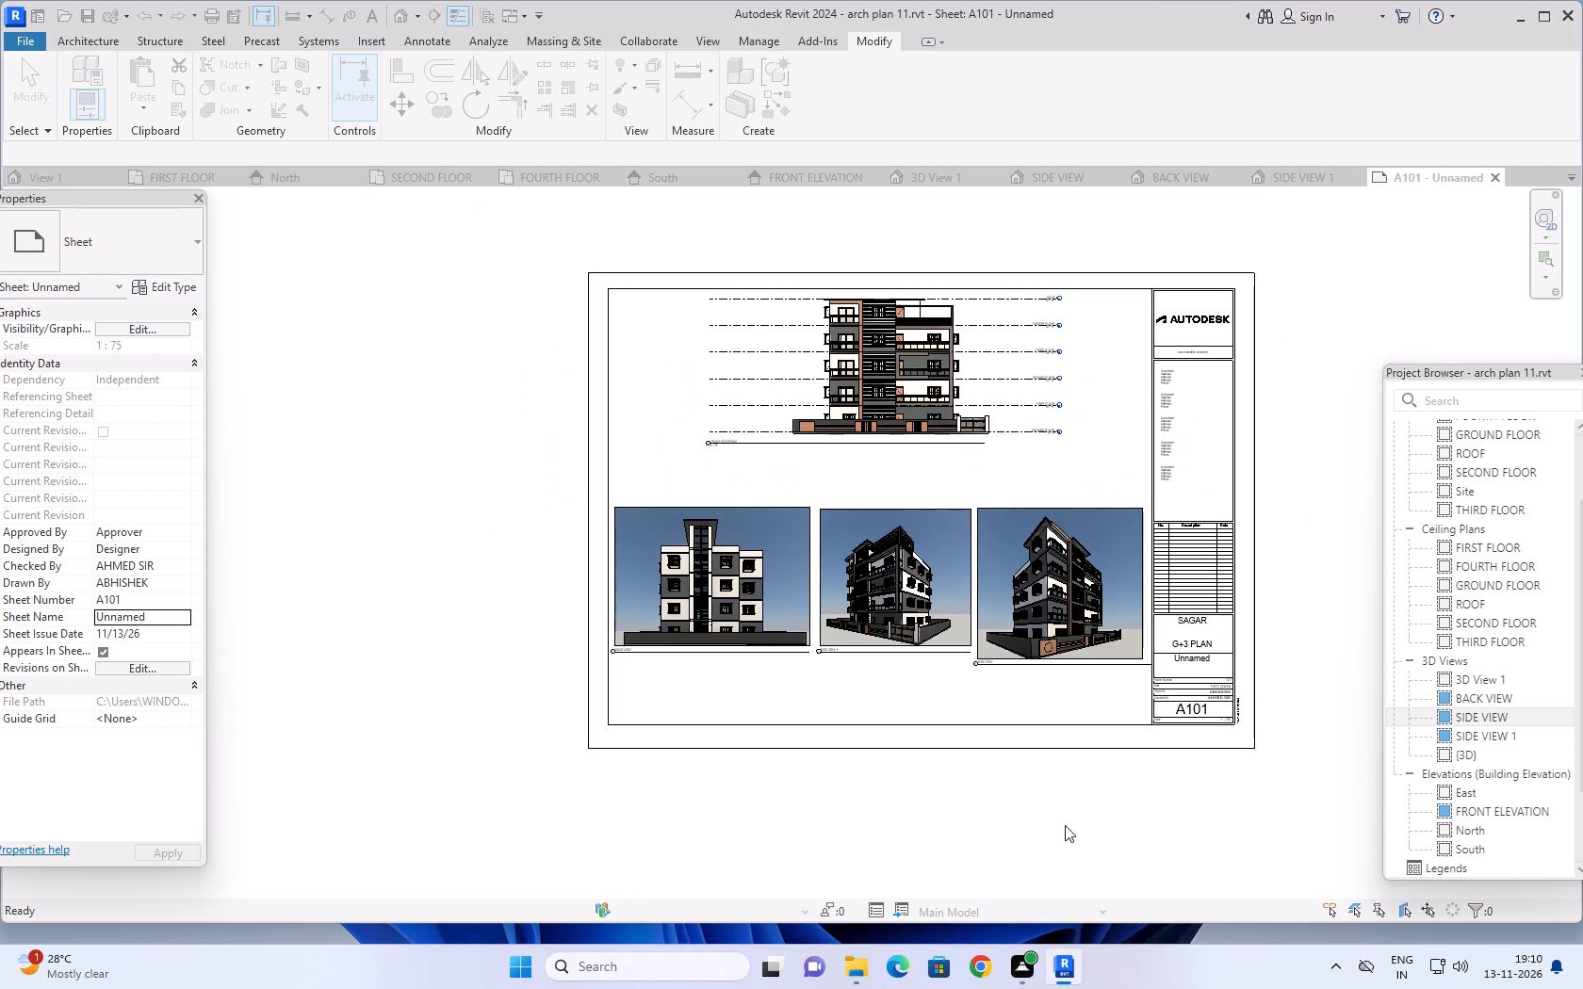
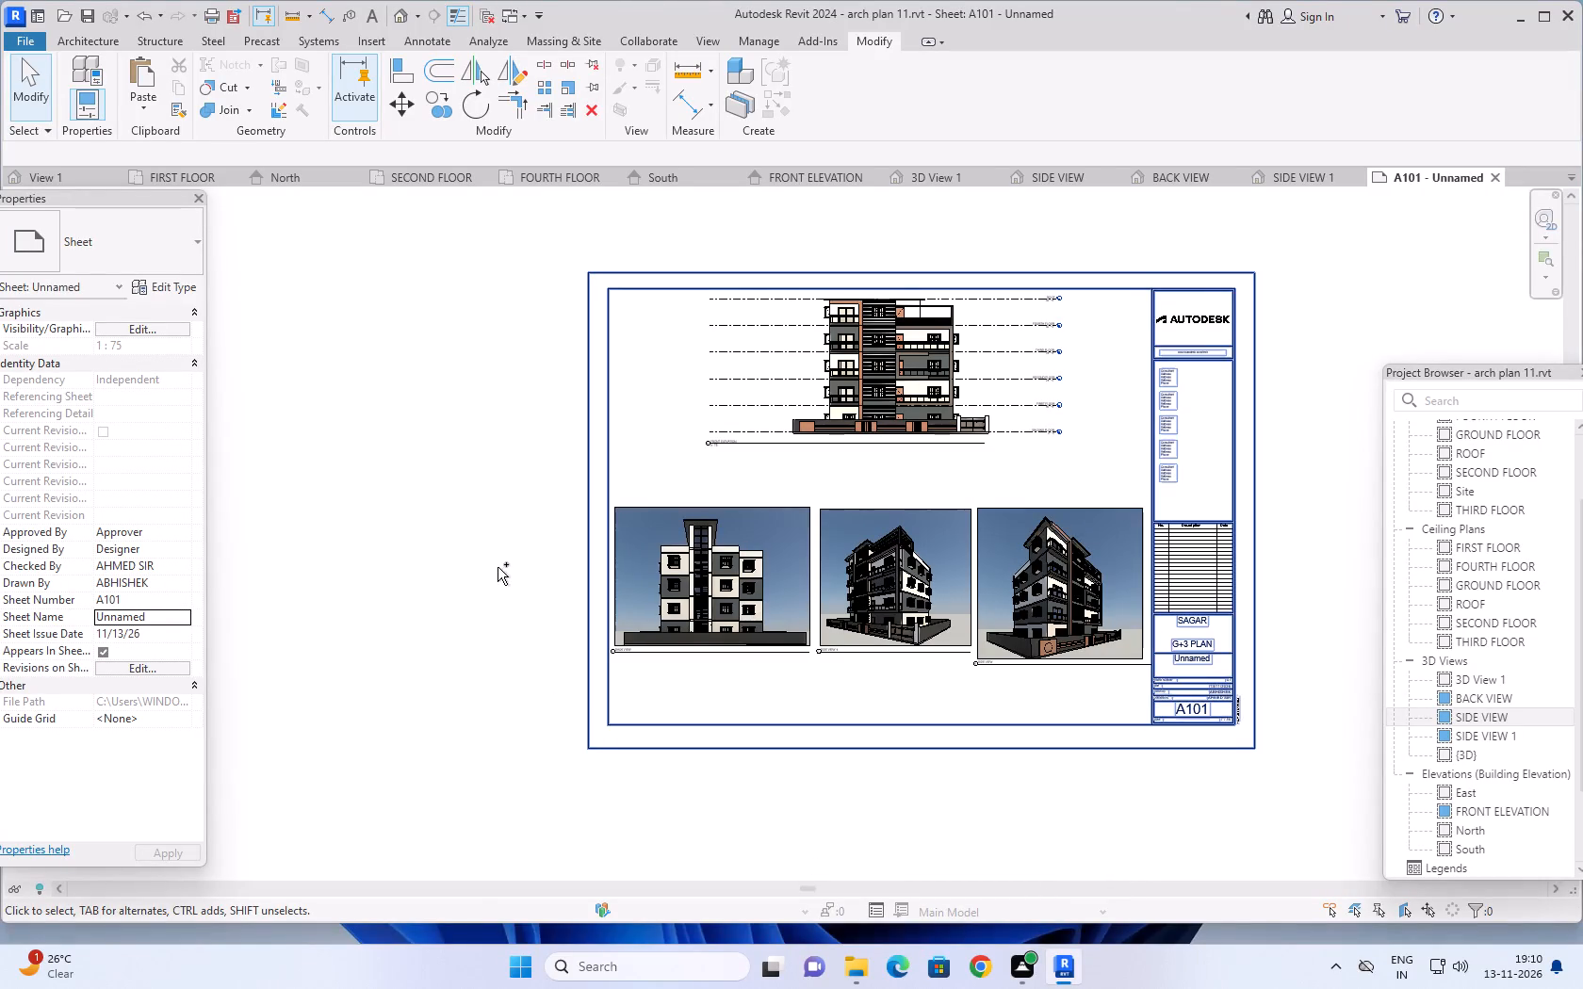
Save the arch plan 11 project with the completed sheet A101.
{"action": "key", "text": "ctrl+s"}
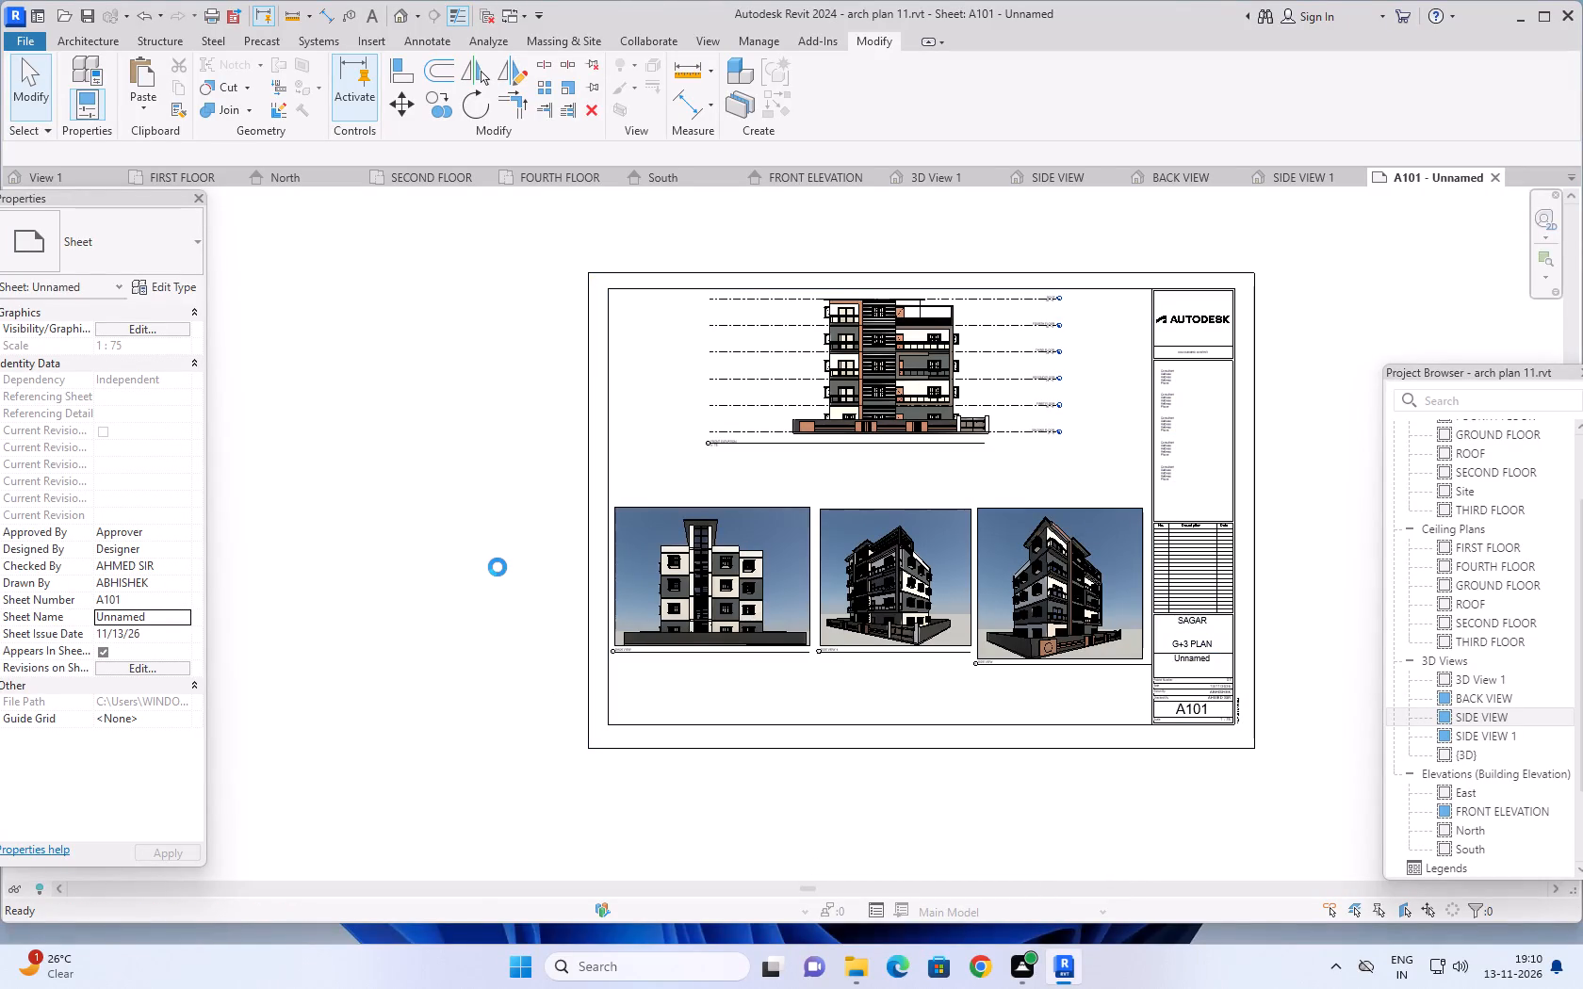